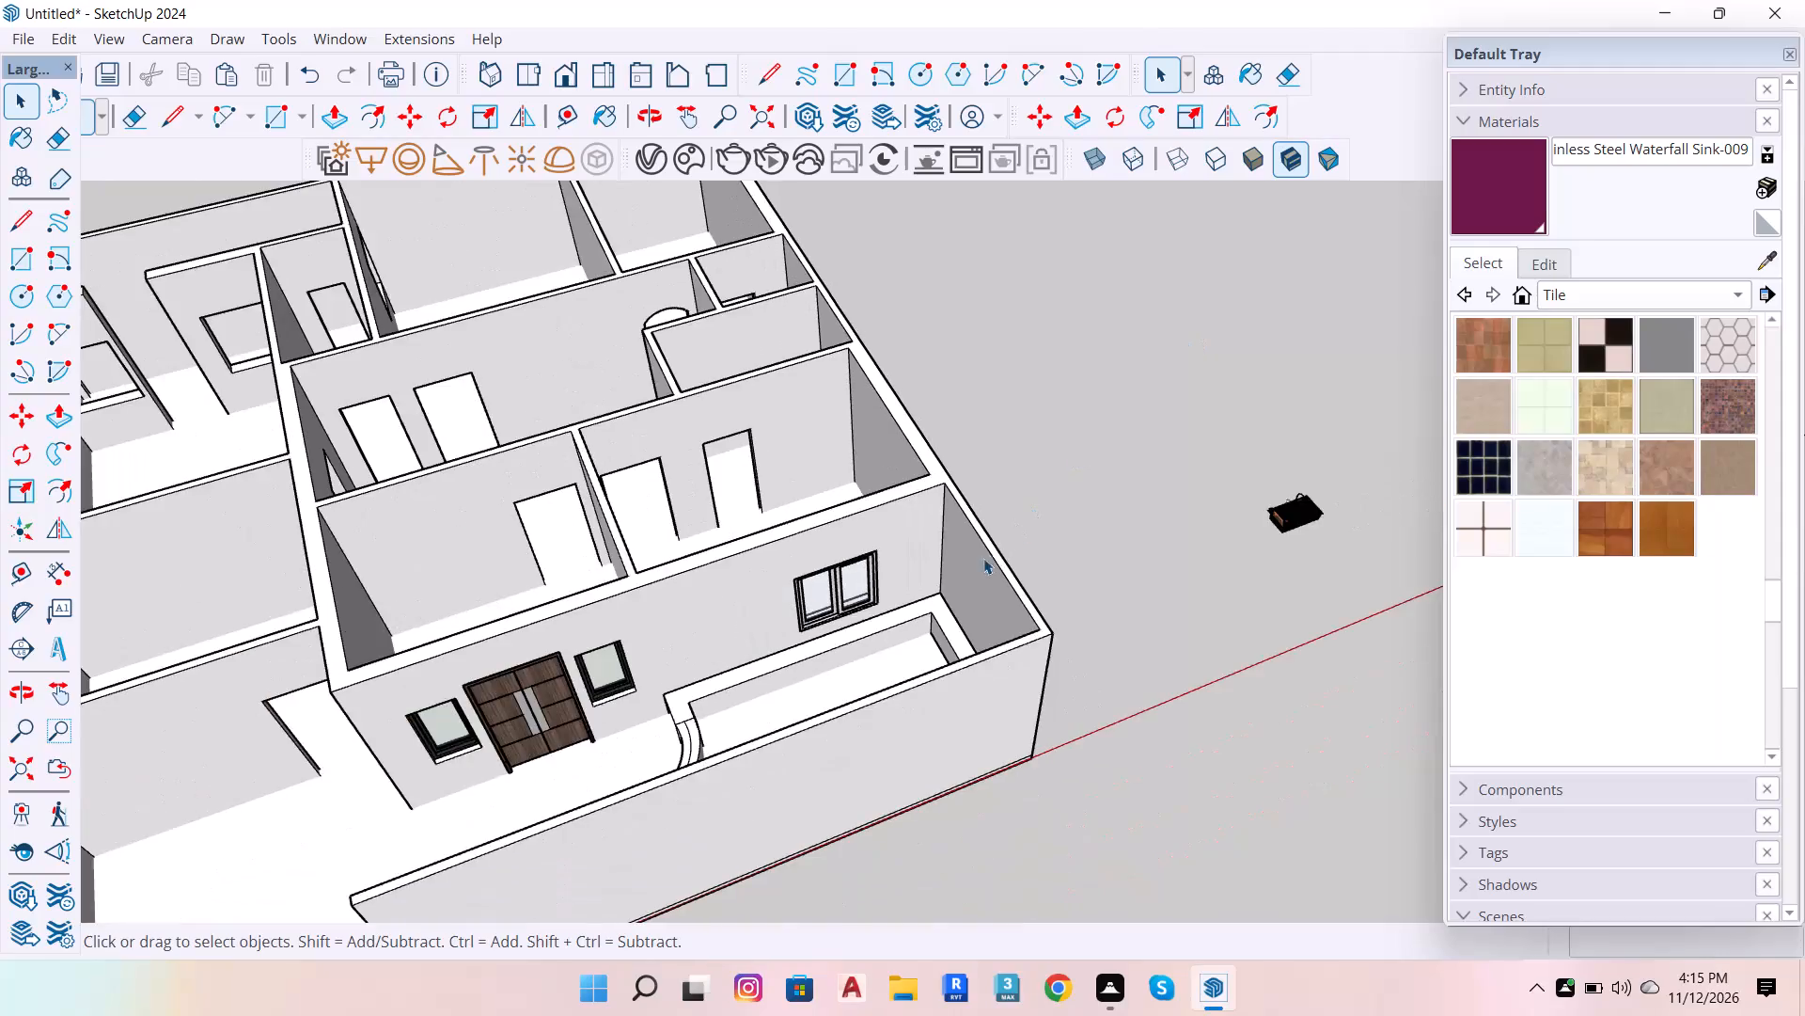
# Move the two-pane window along the green axis from its lower corner, recessing it slightly within its opening in the double-door wall.
pyautogui.scroll(12, 801, 609)
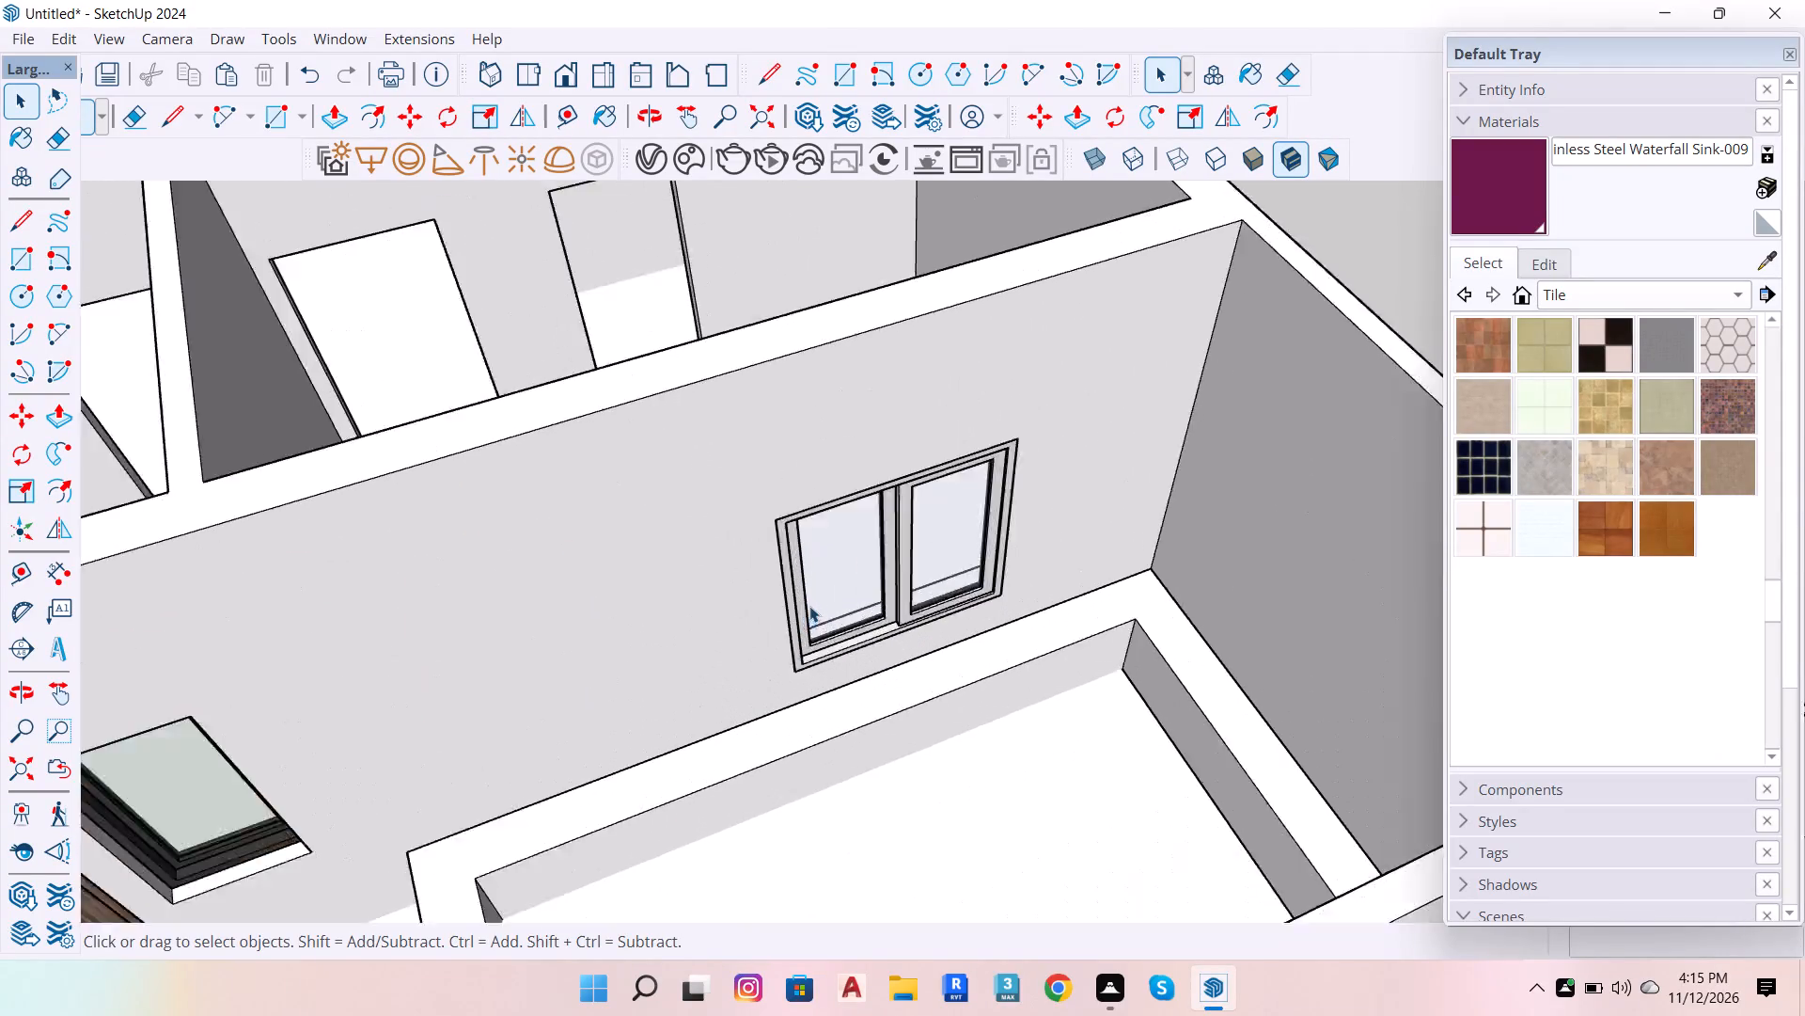
pyautogui.scroll(2, 809, 606)
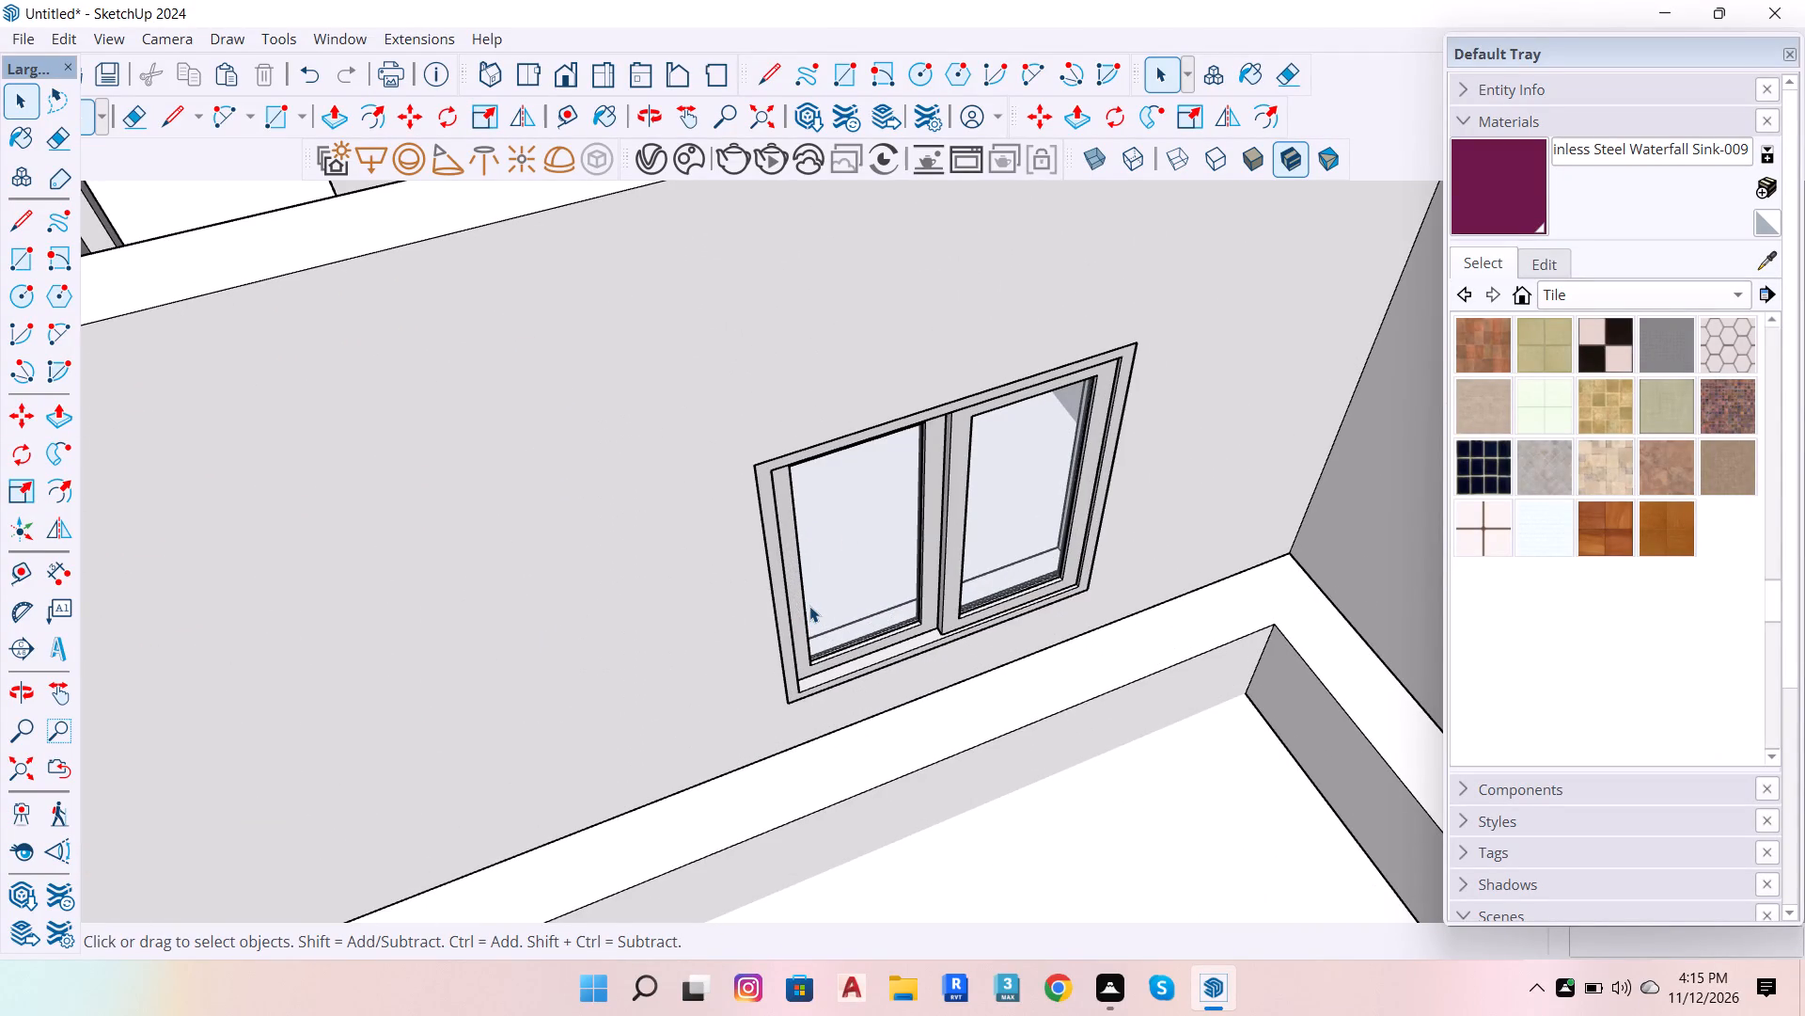
pyautogui.scroll(5, 791, 637)
pyautogui.click(810, 712)
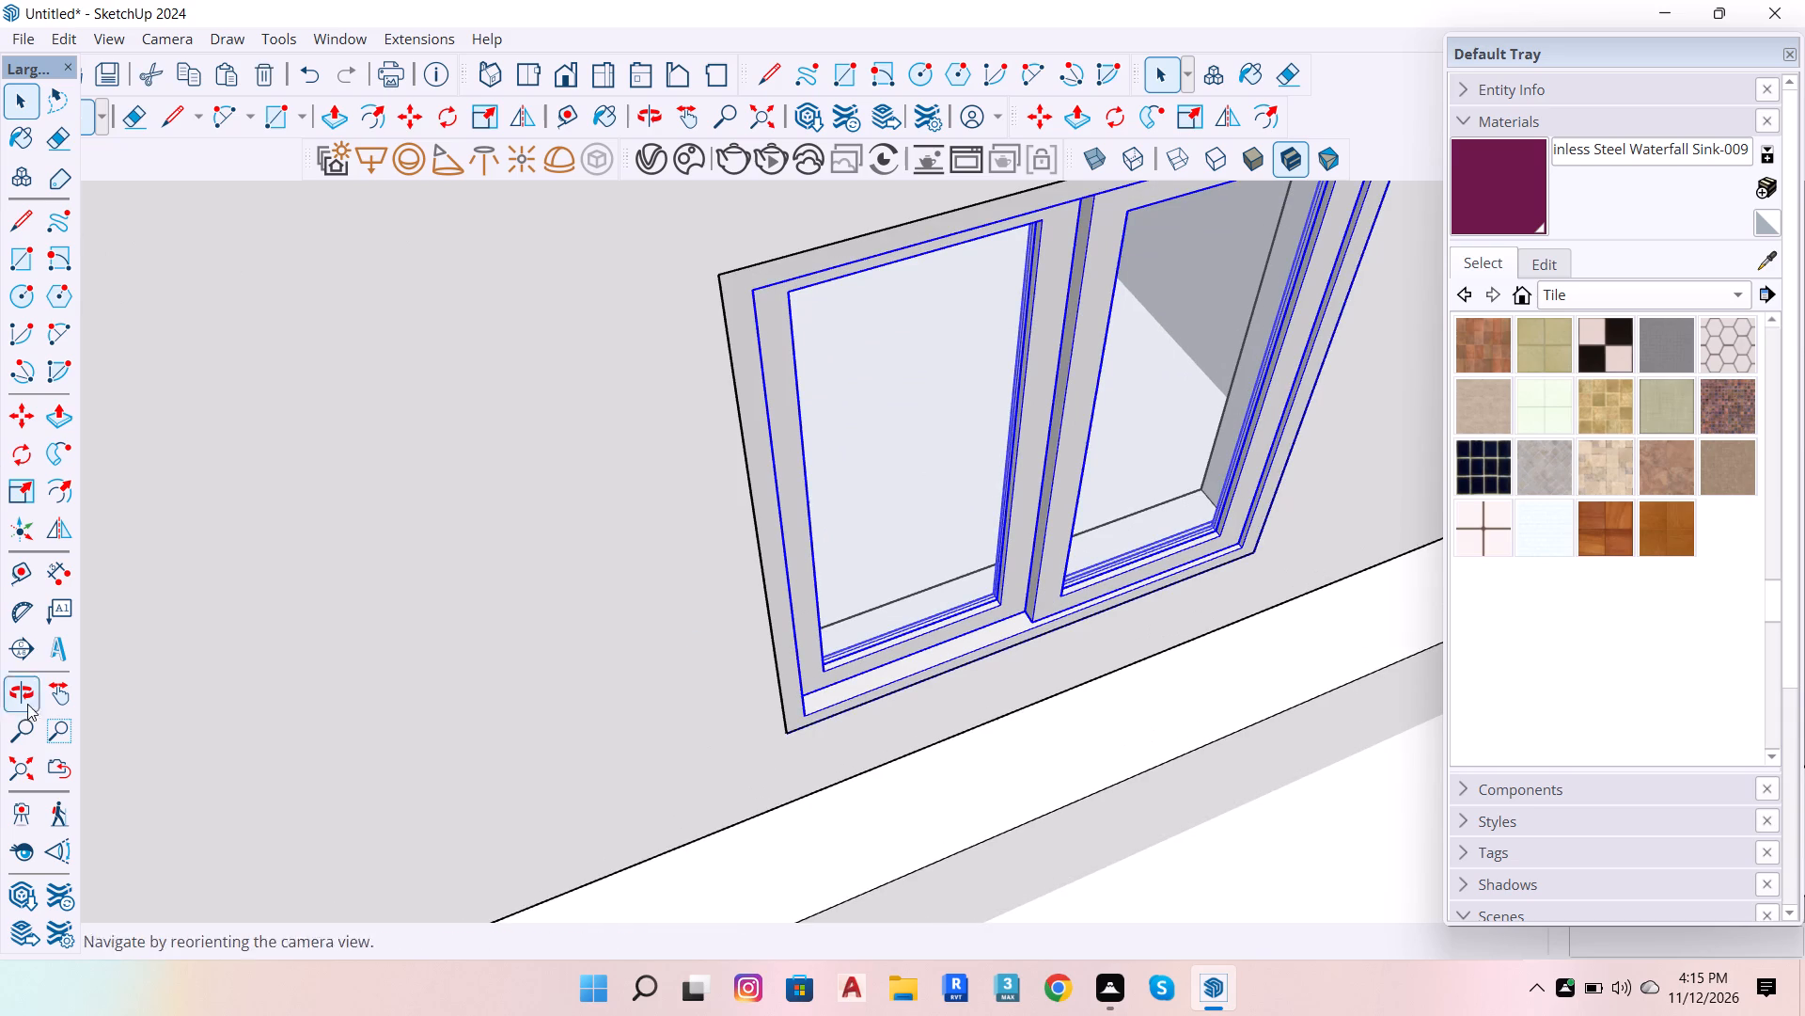
pyautogui.click(28, 434)
pyautogui.scroll(5, 605, 733)
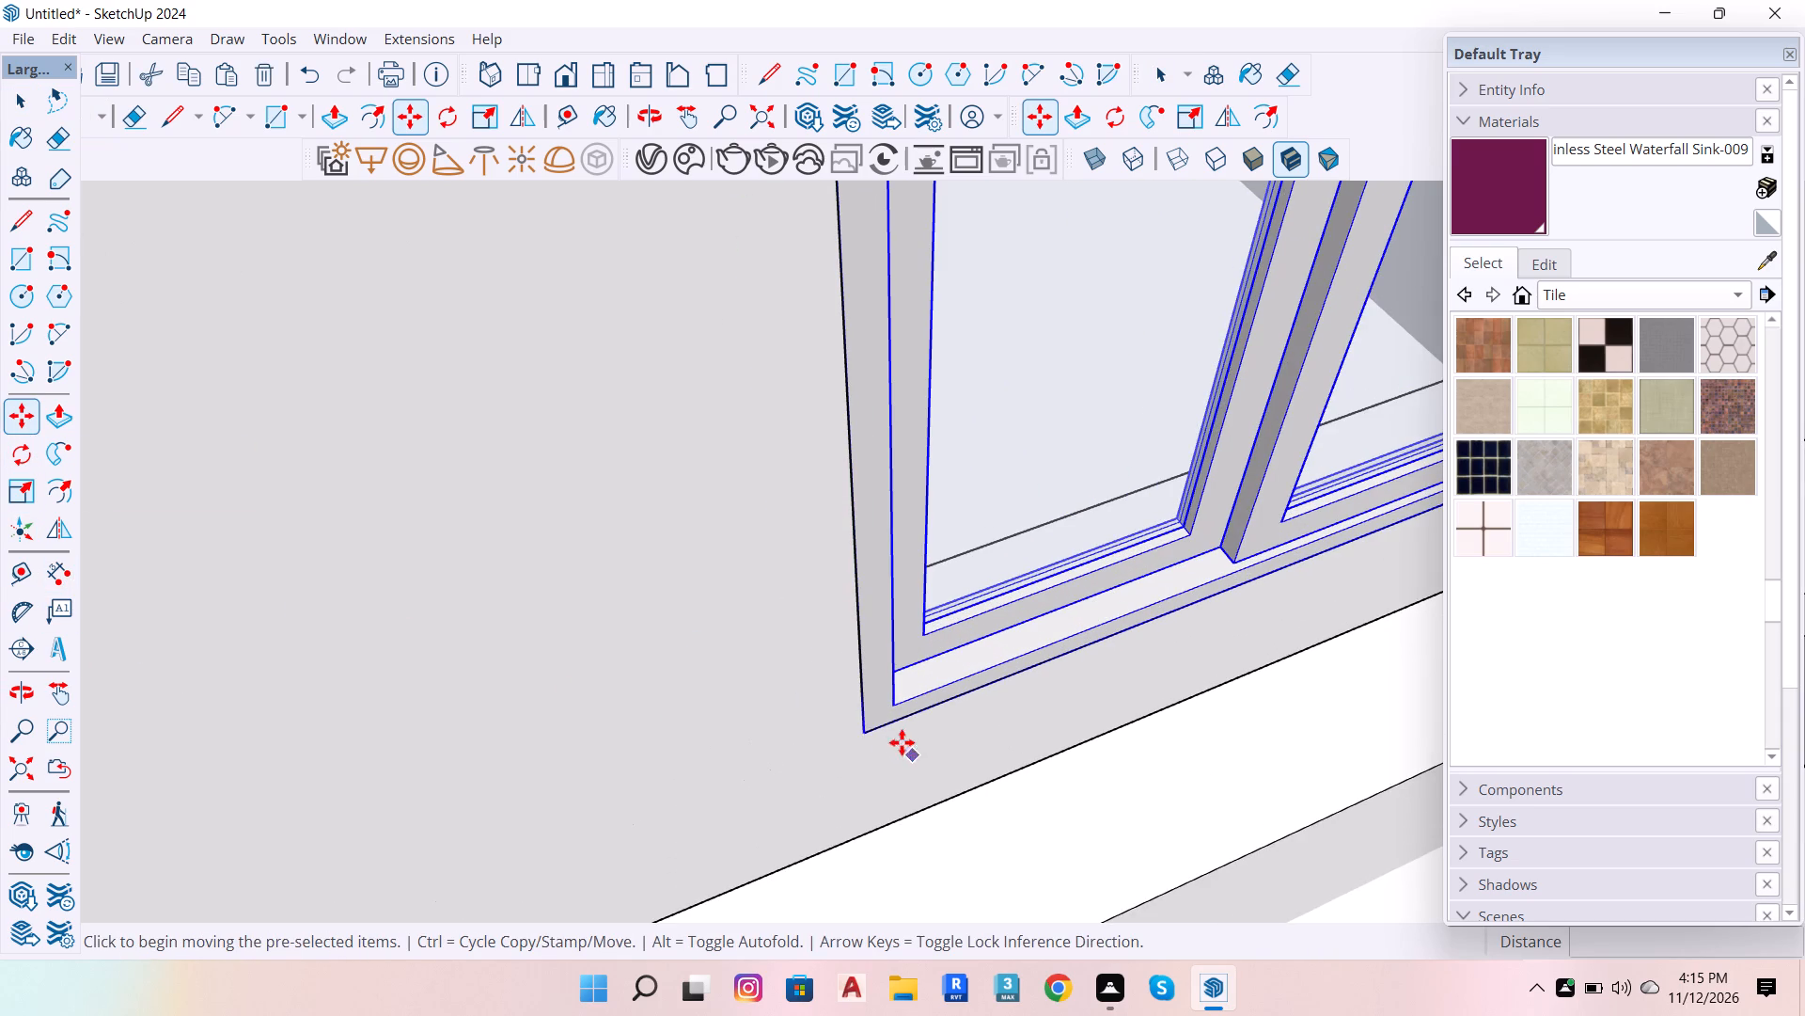
pyautogui.click(866, 725)
pyautogui.scroll(6, 886, 718)
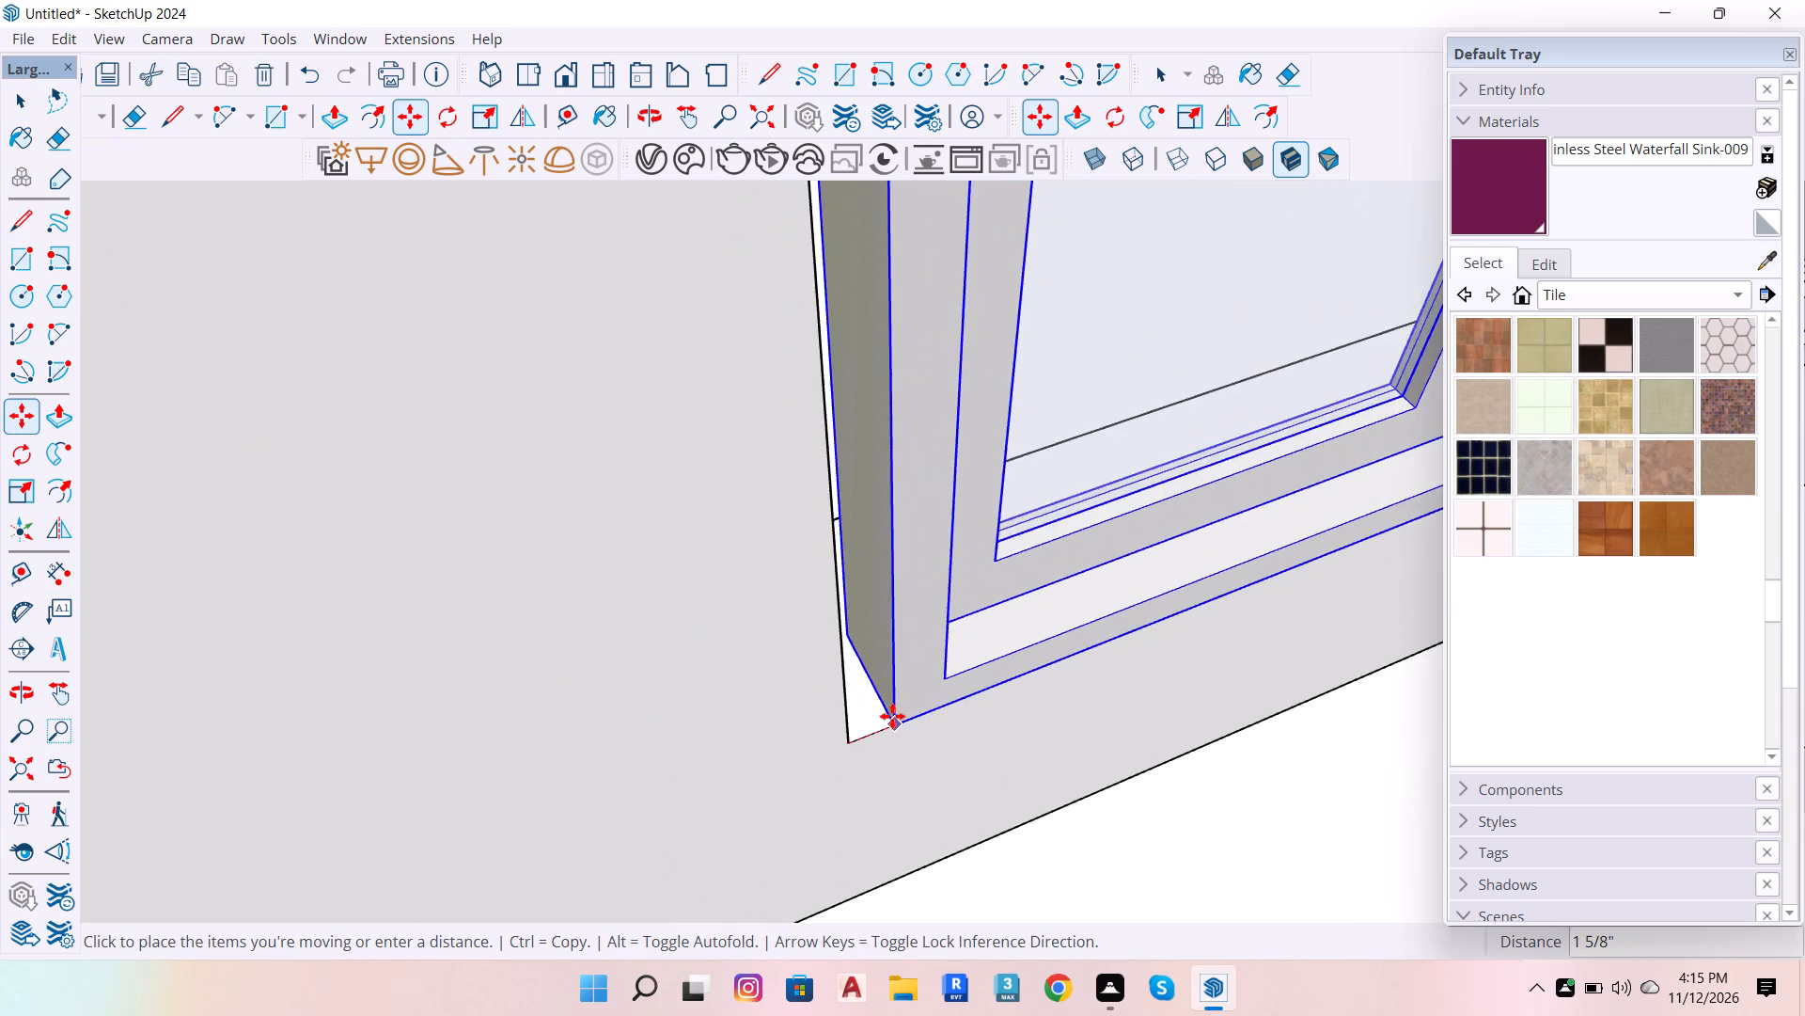
pyautogui.scroll(9, 892, 716)
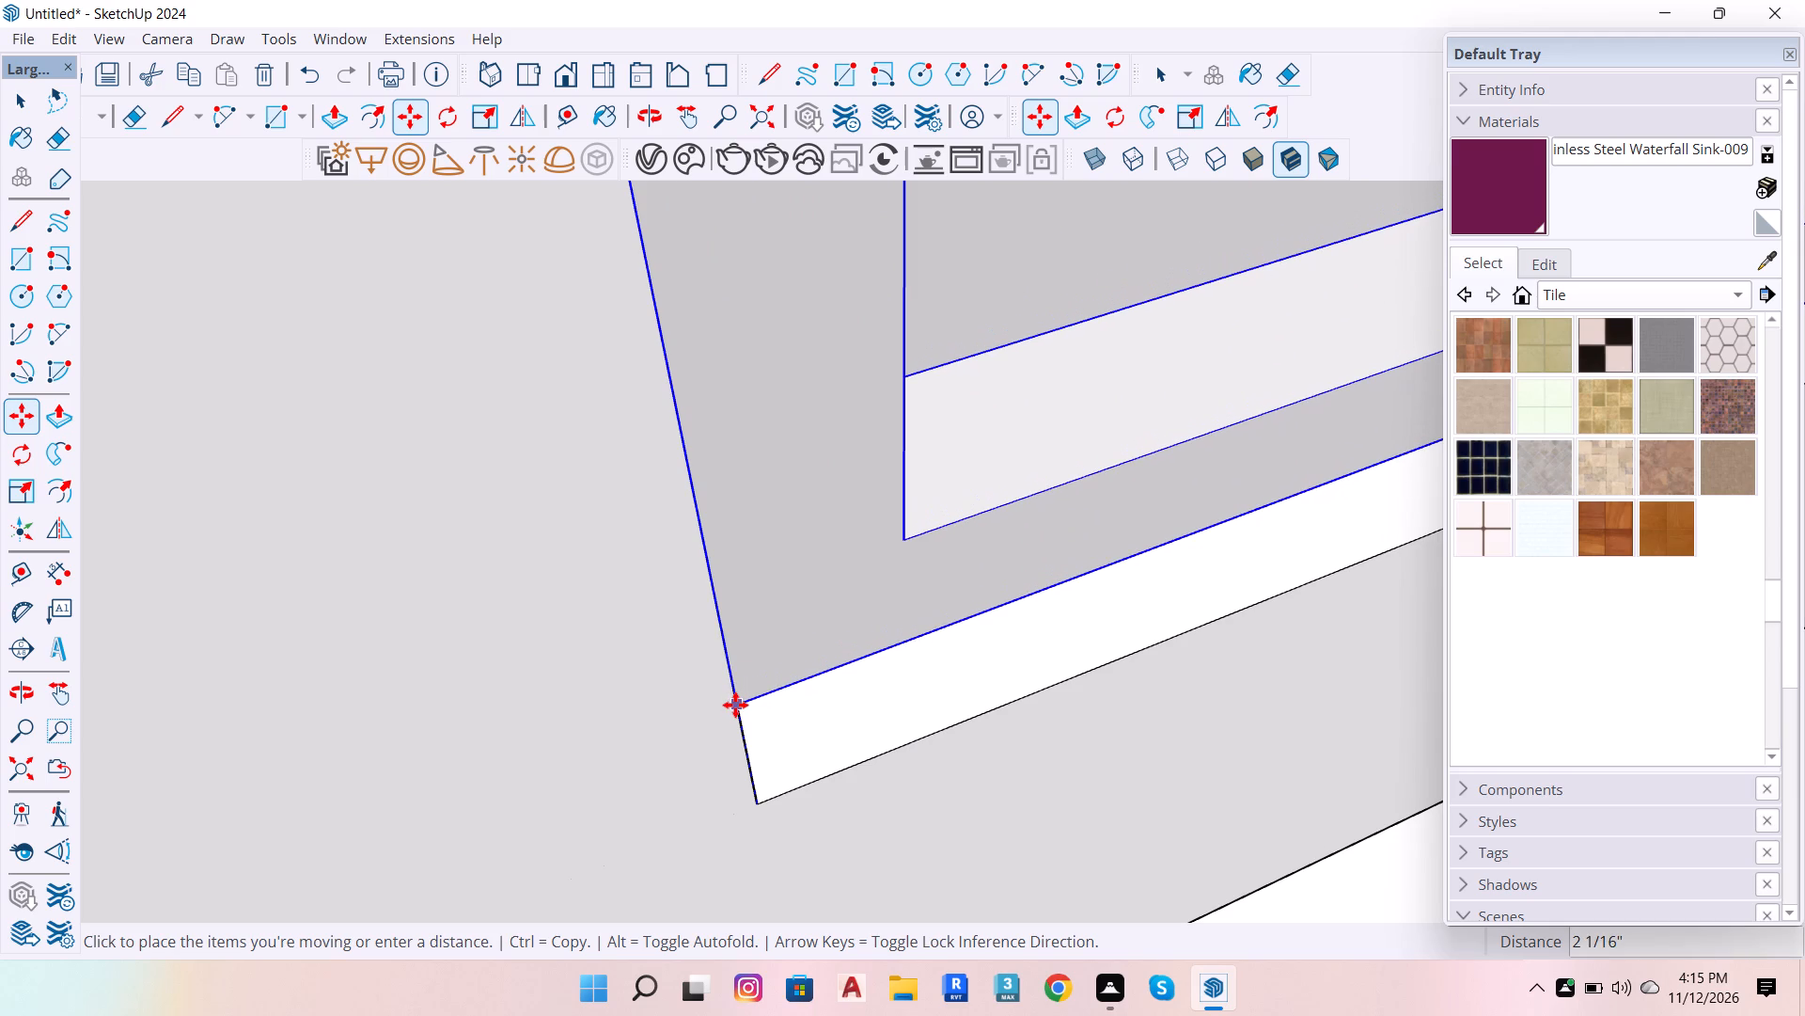
pyautogui.press('Left')
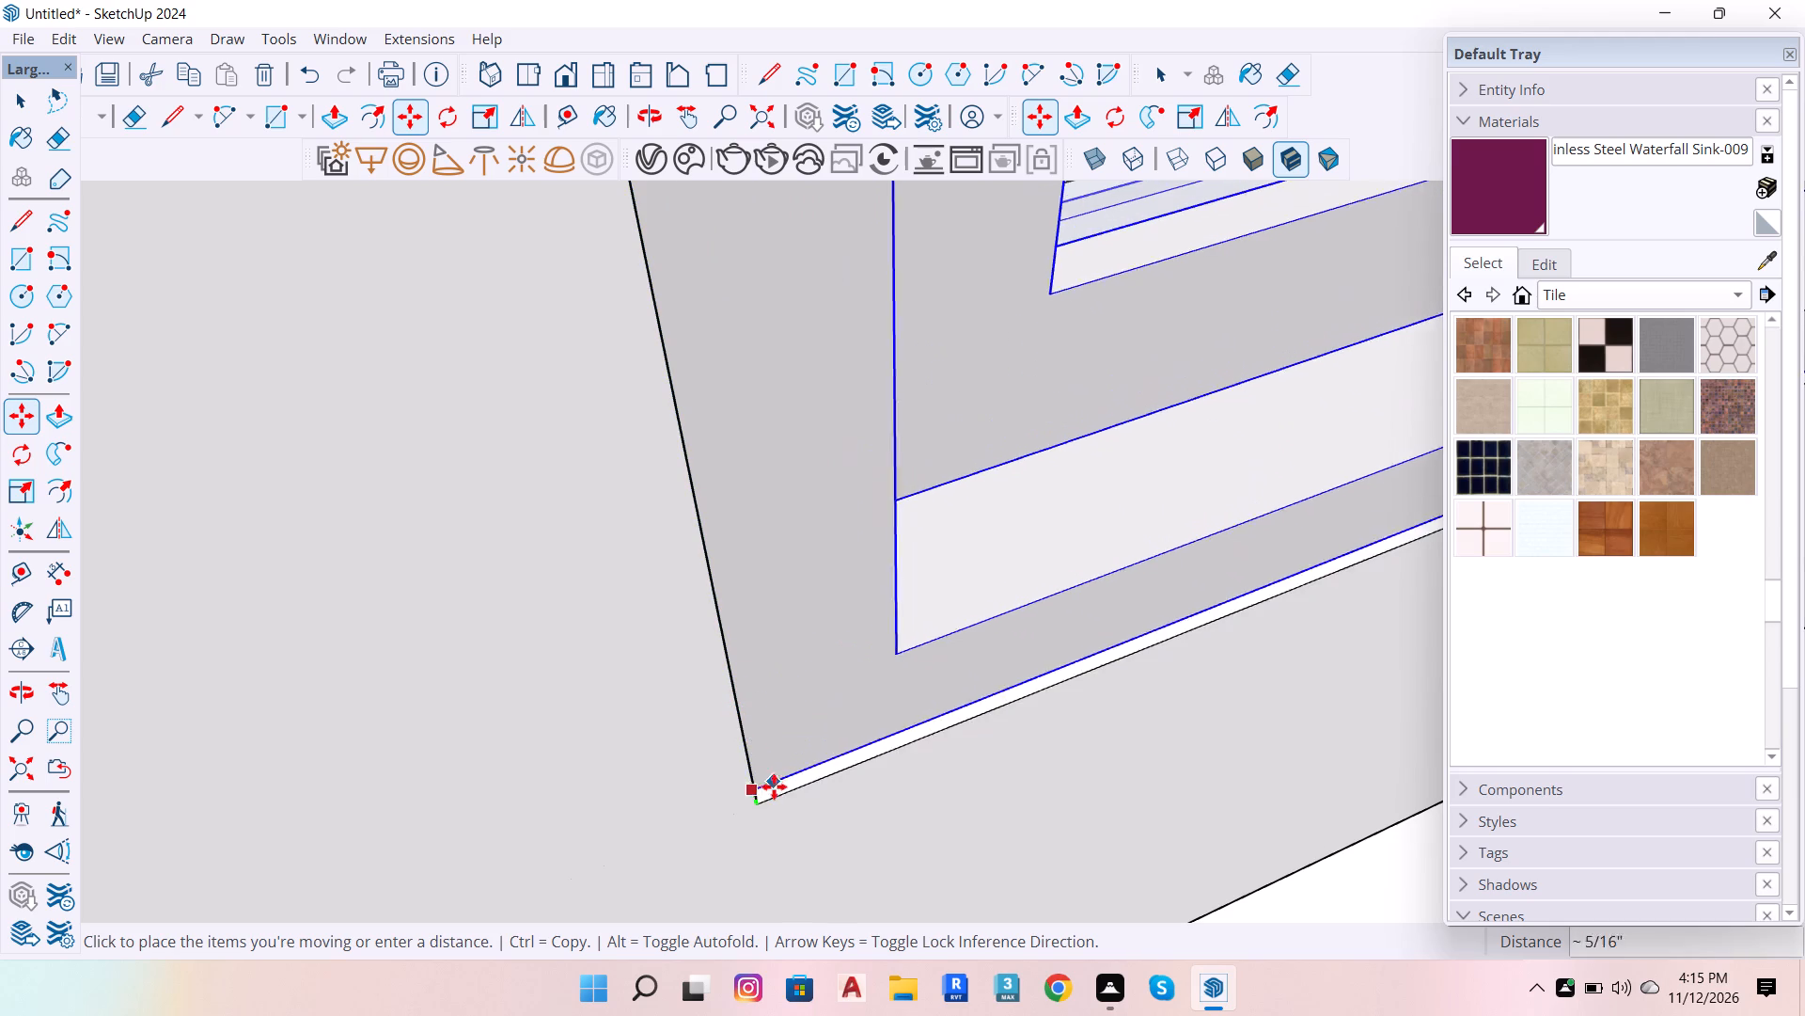
pyautogui.click(734, 741)
pyautogui.scroll(-14, 595, 801)
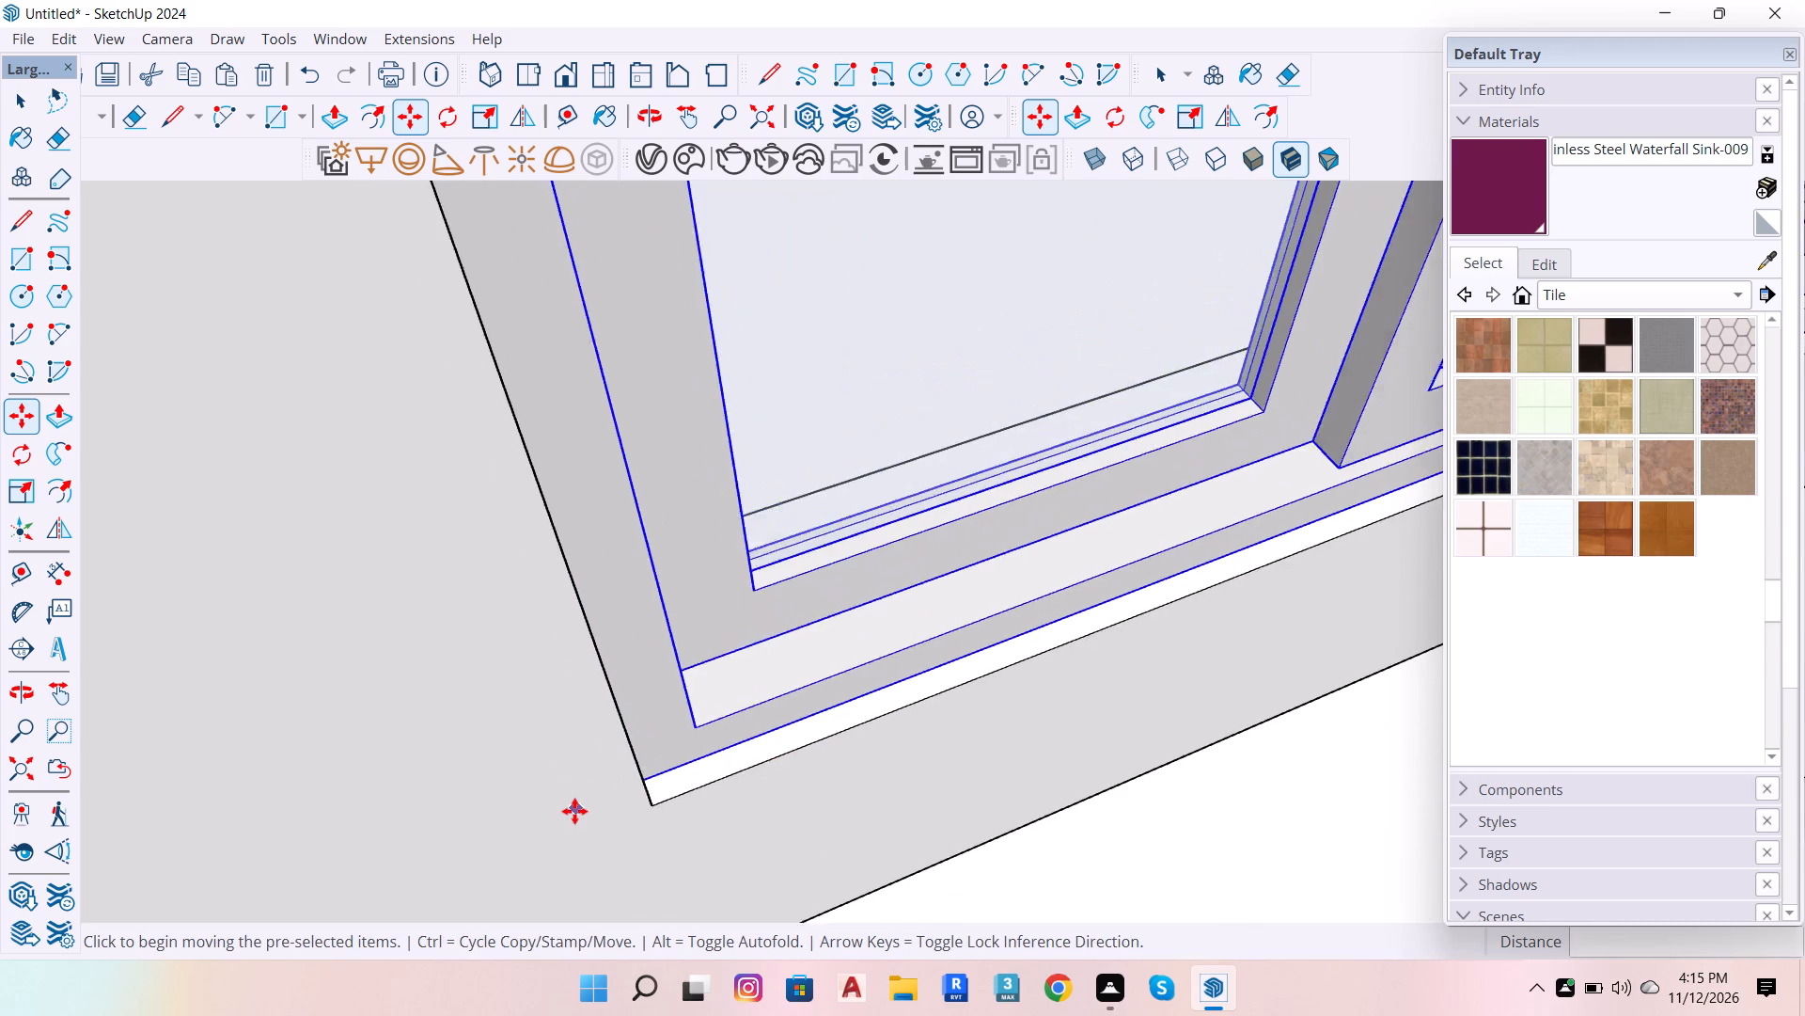
pyautogui.scroll(-2, 574, 811)
pyautogui.press('space')
pyautogui.scroll(-14, 667, 854)
pyautogui.scroll(-7, 873, 806)
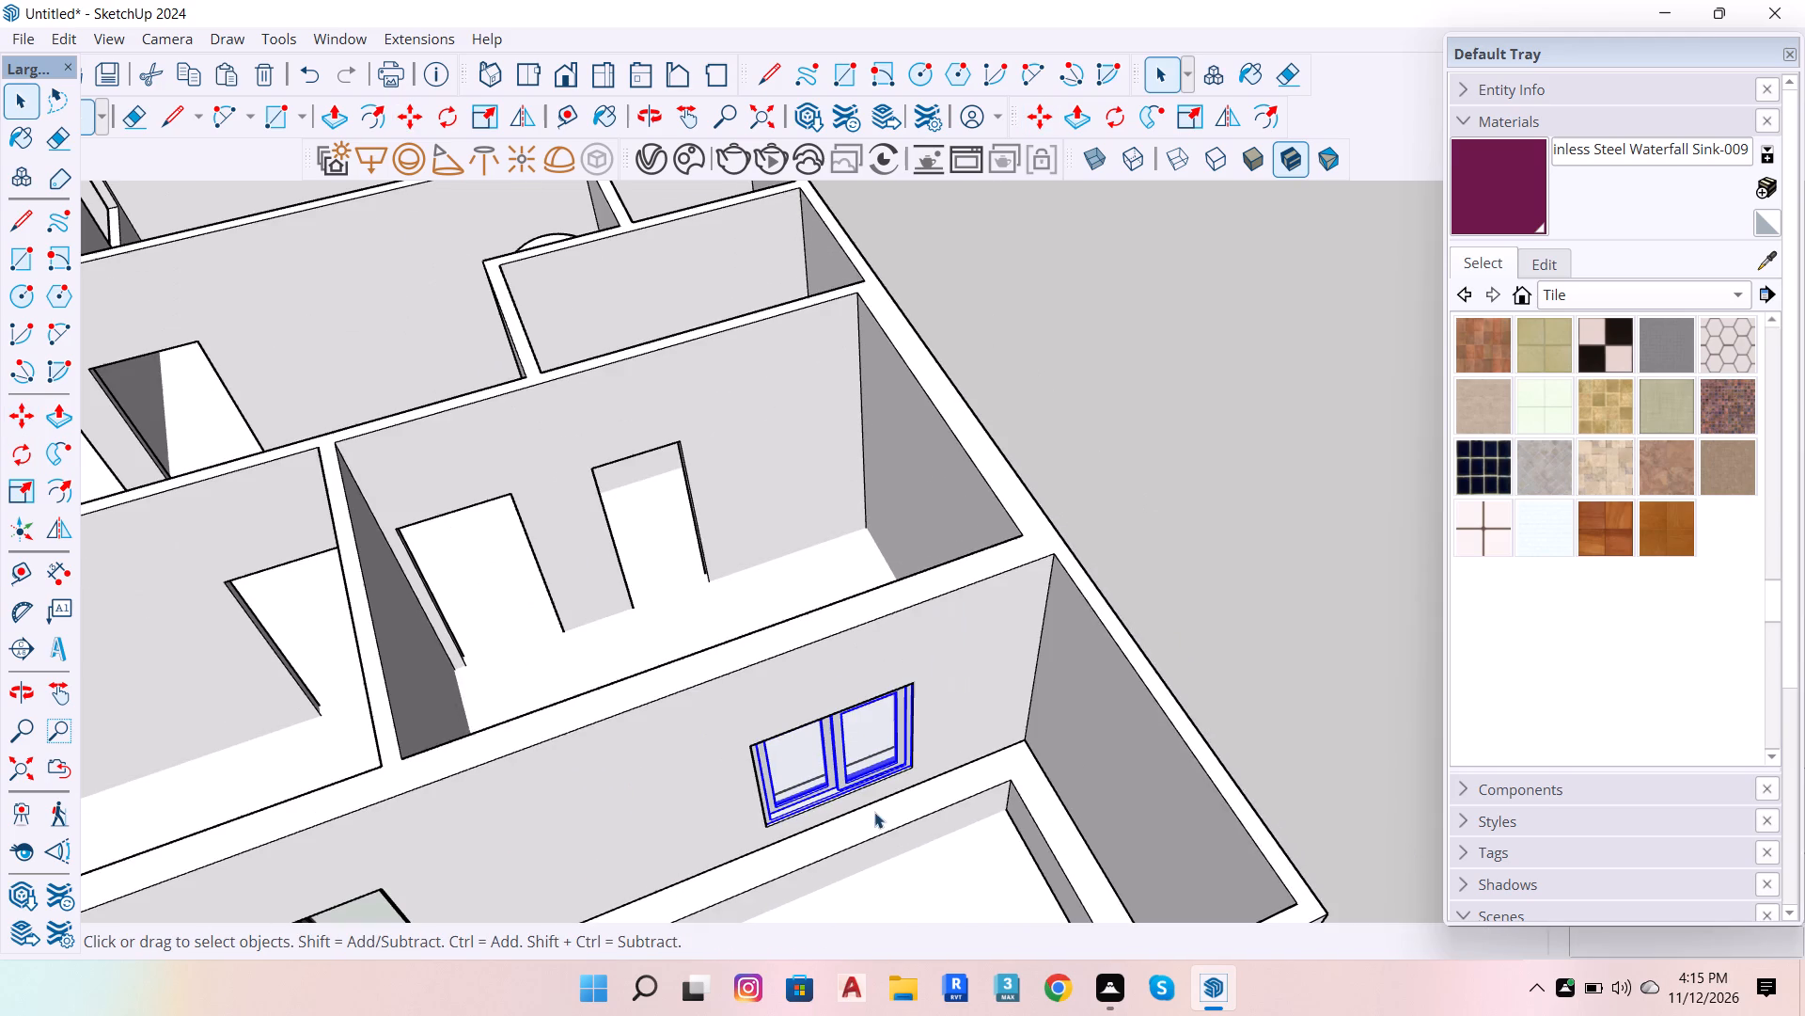
pyautogui.click(1414, 415)
pyautogui.click(1292, 457)
# Copy the recessed two-pane window by its lower corner about 38' into the empty partition-wall opening beside the doorway in the rear room.
pyautogui.scroll(-7, 1037, 700)
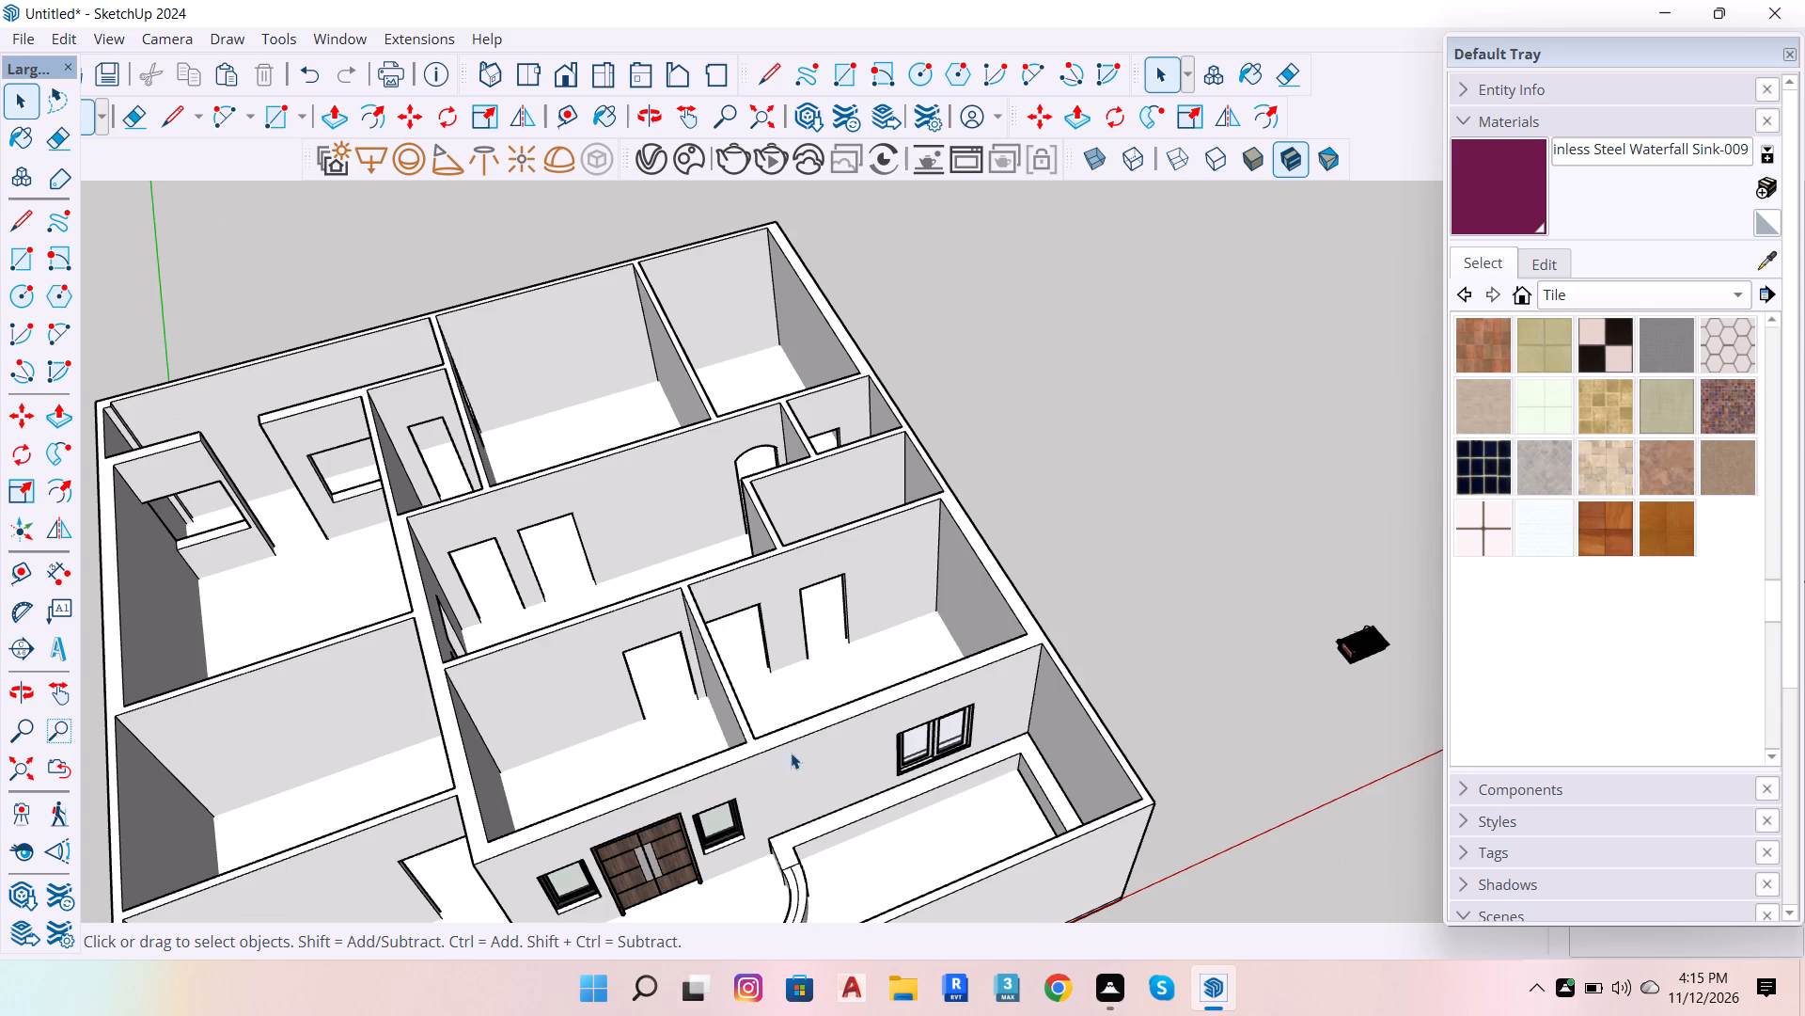
pyautogui.scroll(-6, 815, 743)
pyautogui.scroll(5, 803, 767)
pyautogui.click(932, 741)
pyautogui.scroll(3, 932, 741)
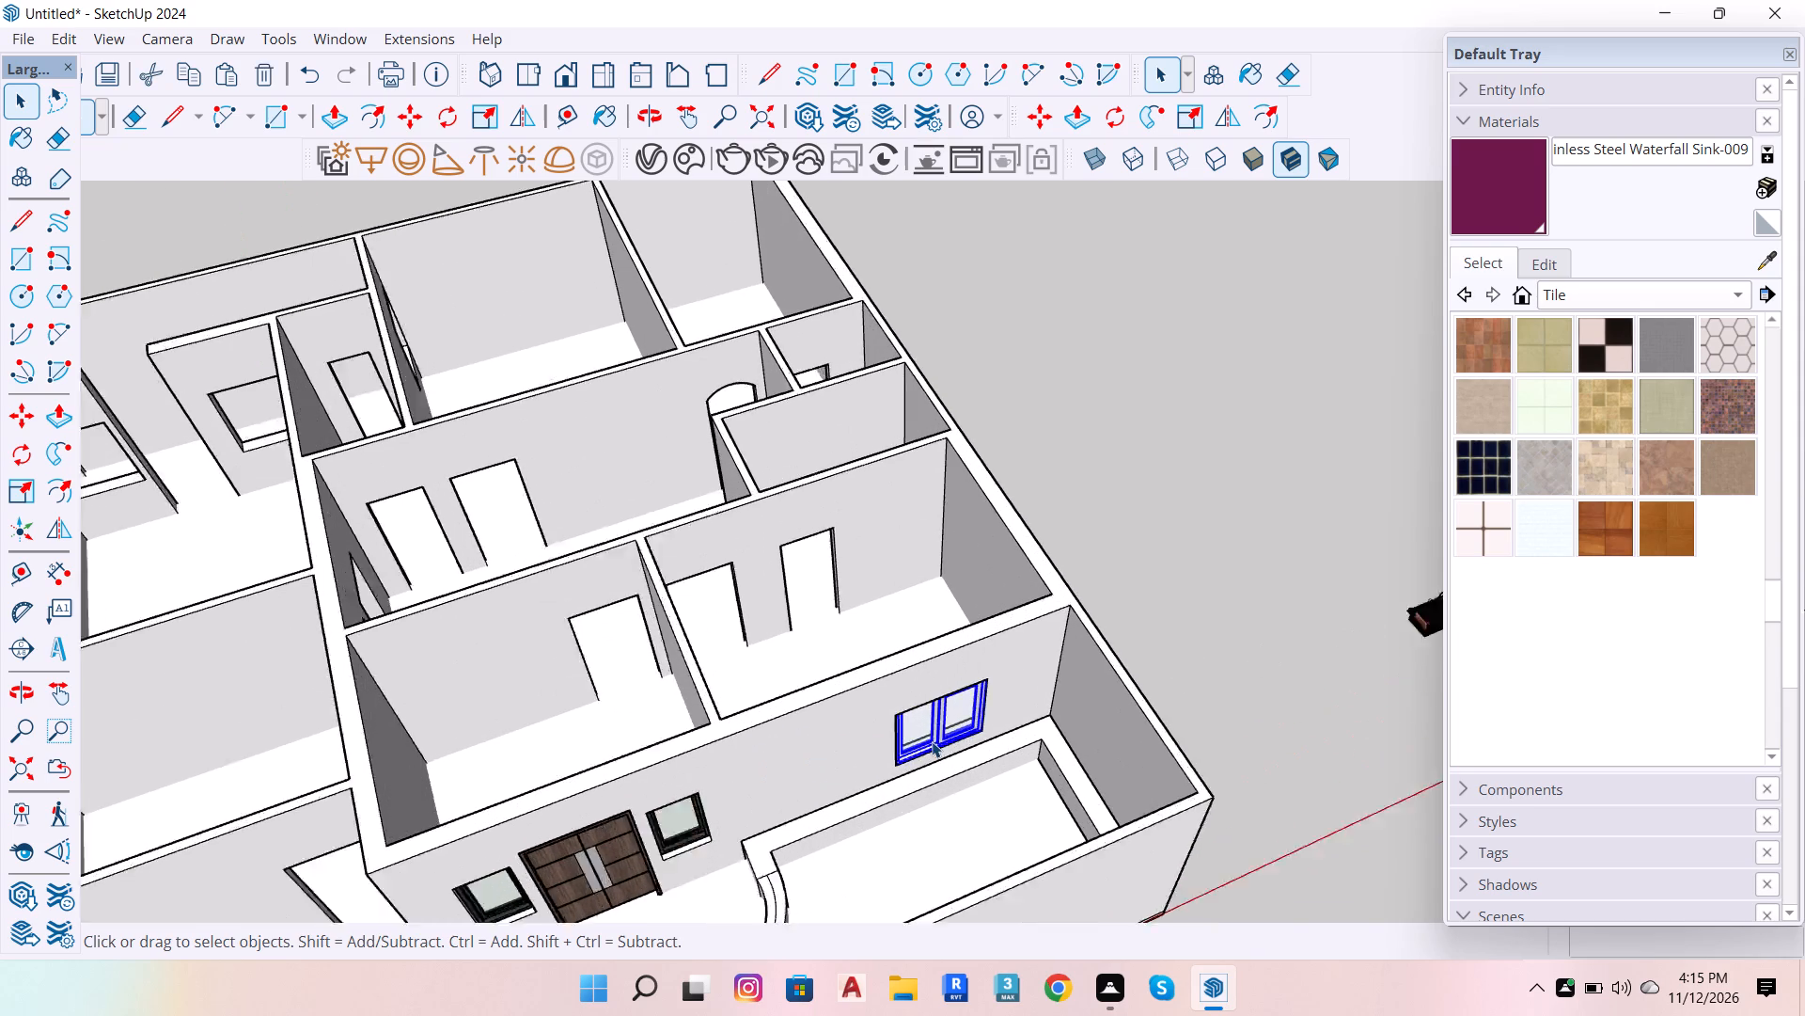
pyautogui.scroll(8, 932, 741)
pyautogui.scroll(5, 1012, 741)
pyautogui.scroll(6, 1116, 691)
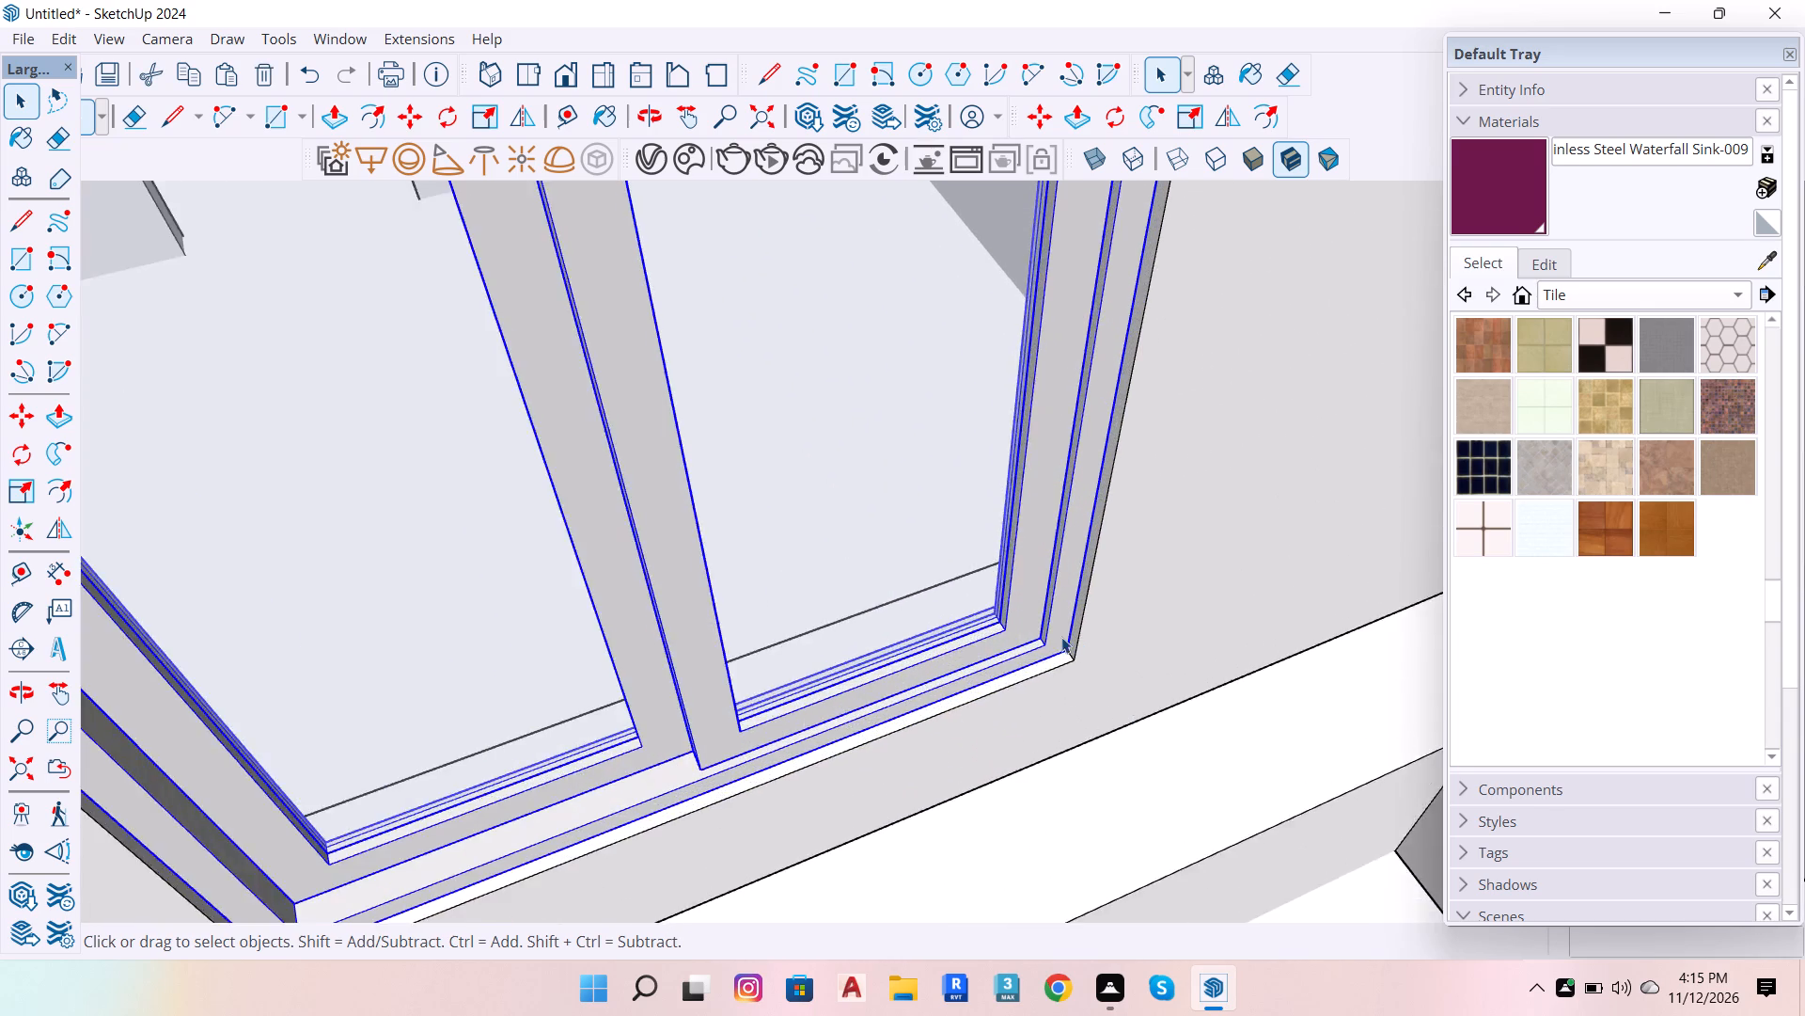
pyautogui.scroll(6, 1061, 637)
pyautogui.press('m')
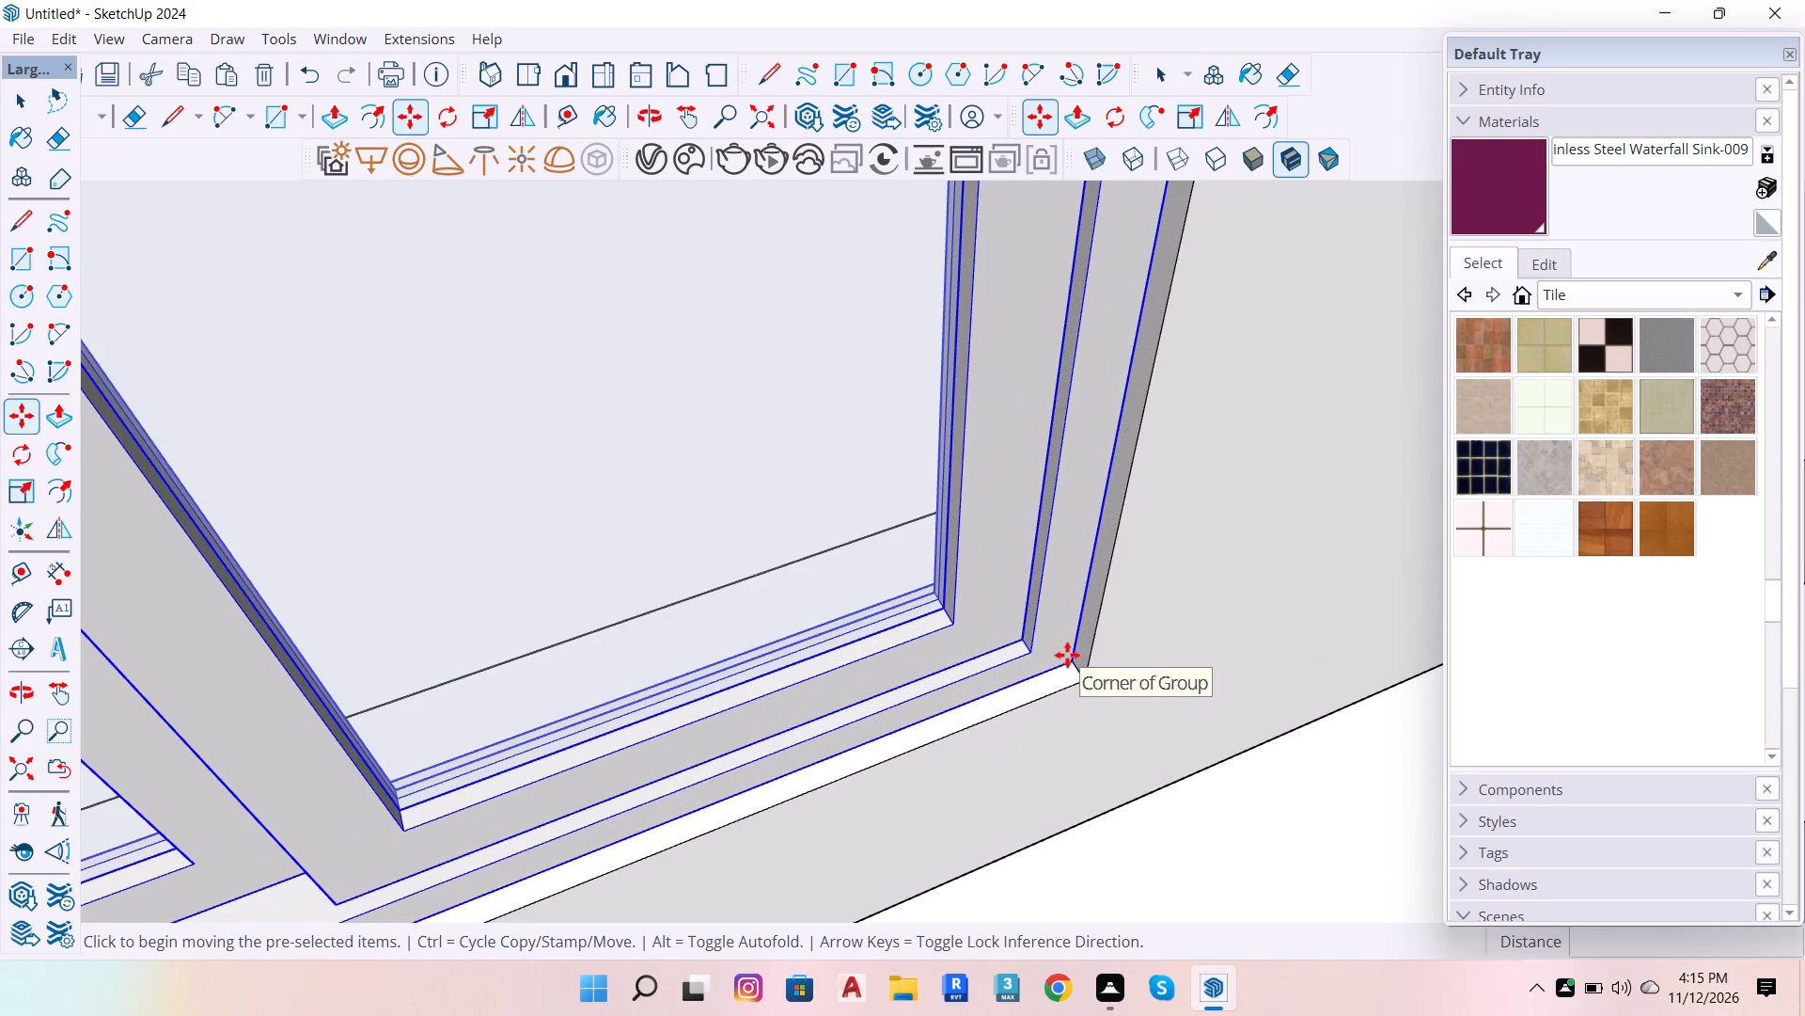
pyautogui.click(1075, 665)
pyautogui.scroll(-18, 1158, 587)
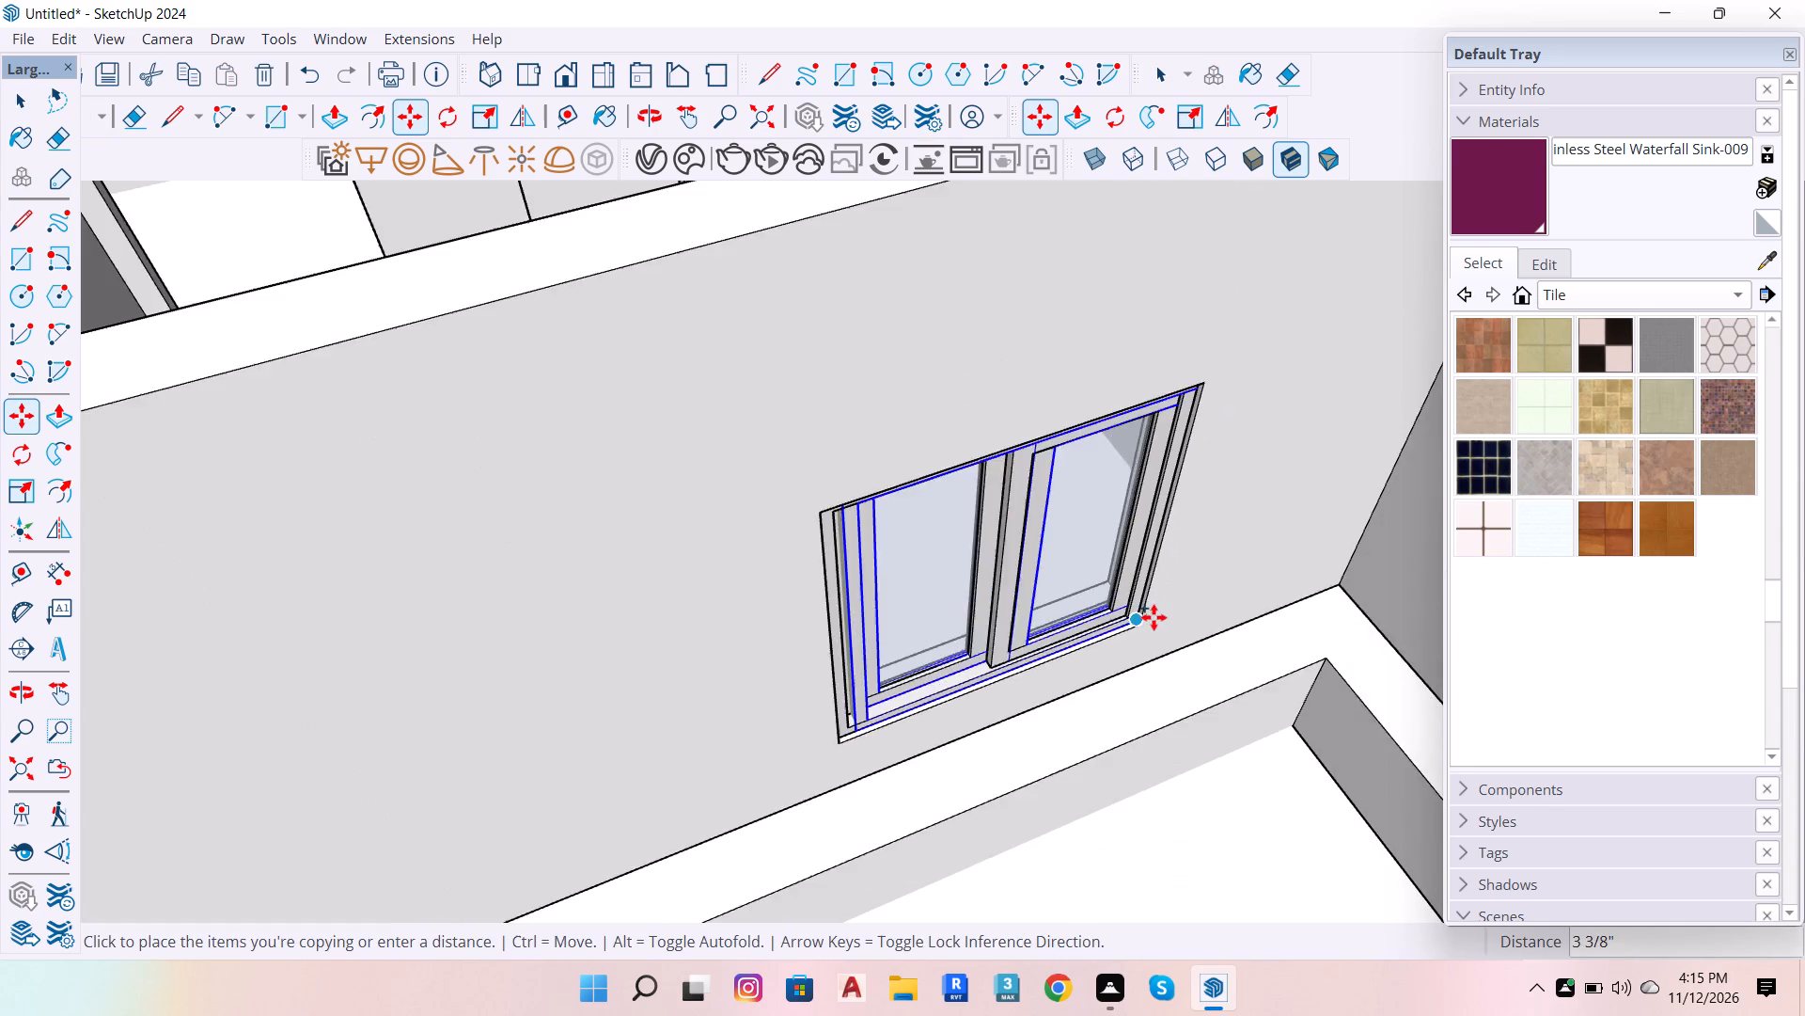
pyautogui.scroll(-8, 1154, 617)
pyautogui.scroll(-20, 1152, 627)
pyautogui.scroll(4, 922, 489)
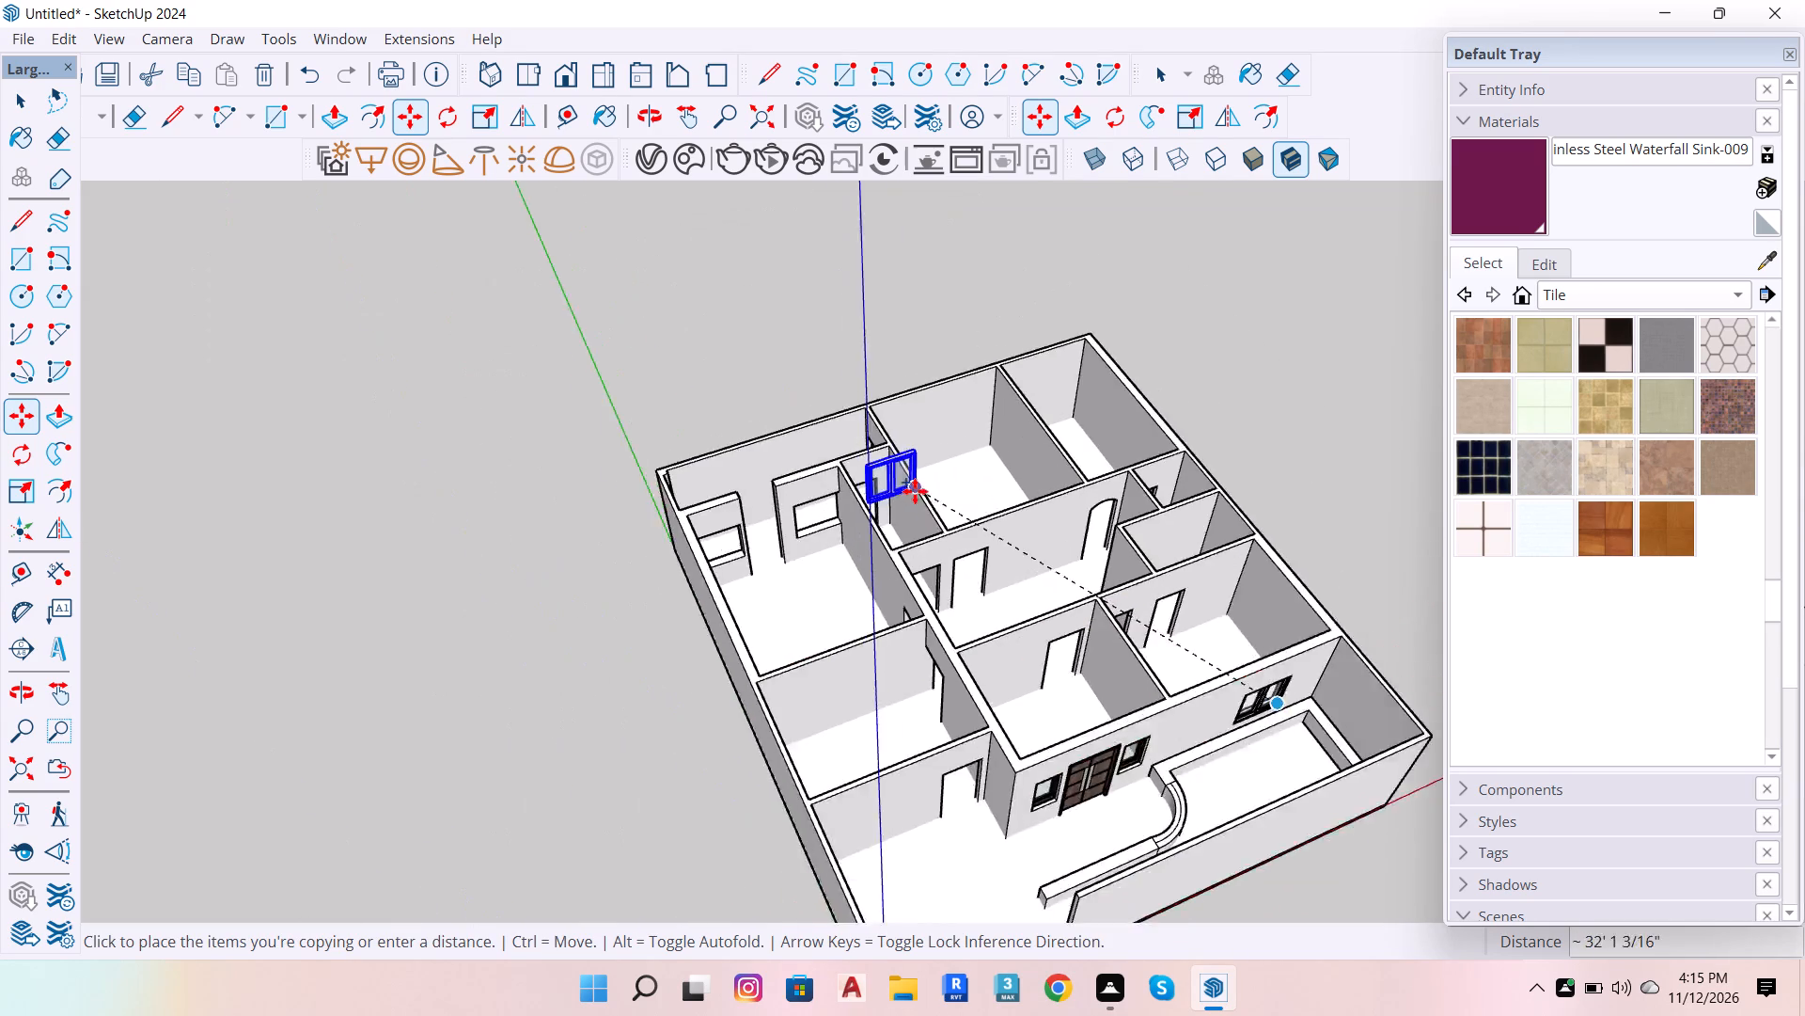
pyautogui.scroll(6, 915, 491)
pyautogui.scroll(12, 840, 518)
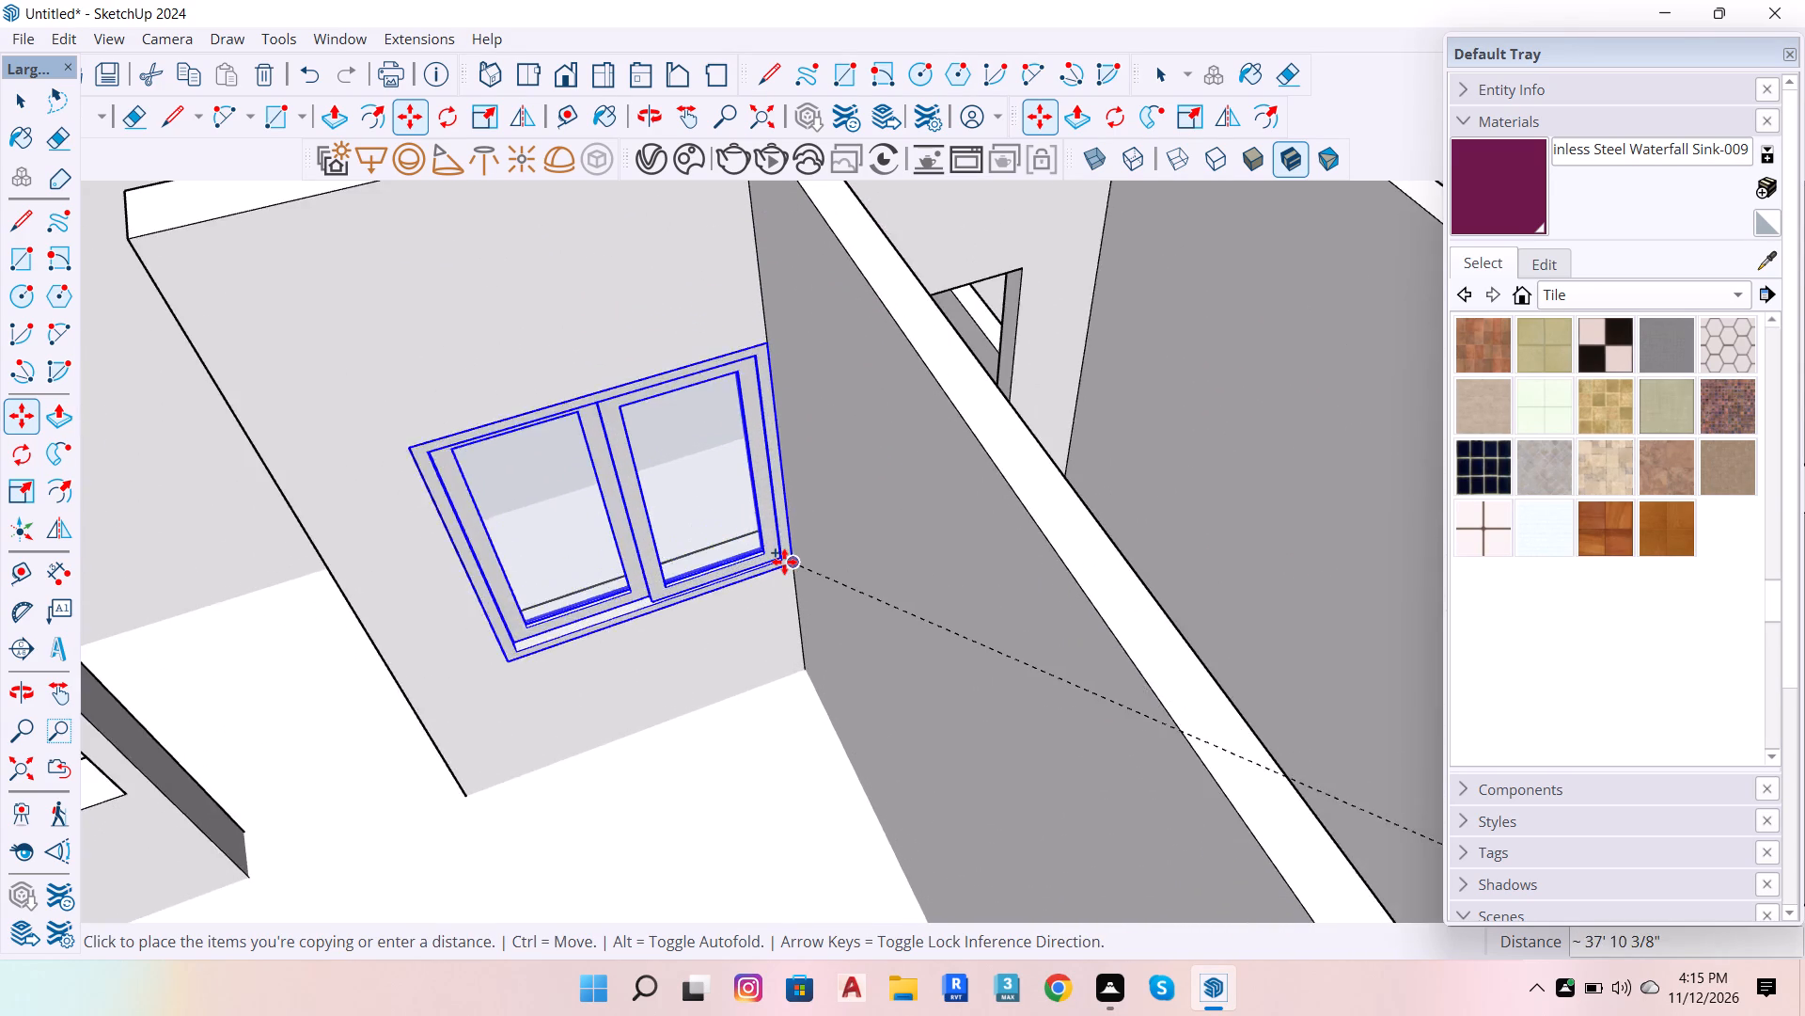
pyautogui.scroll(10, 784, 562)
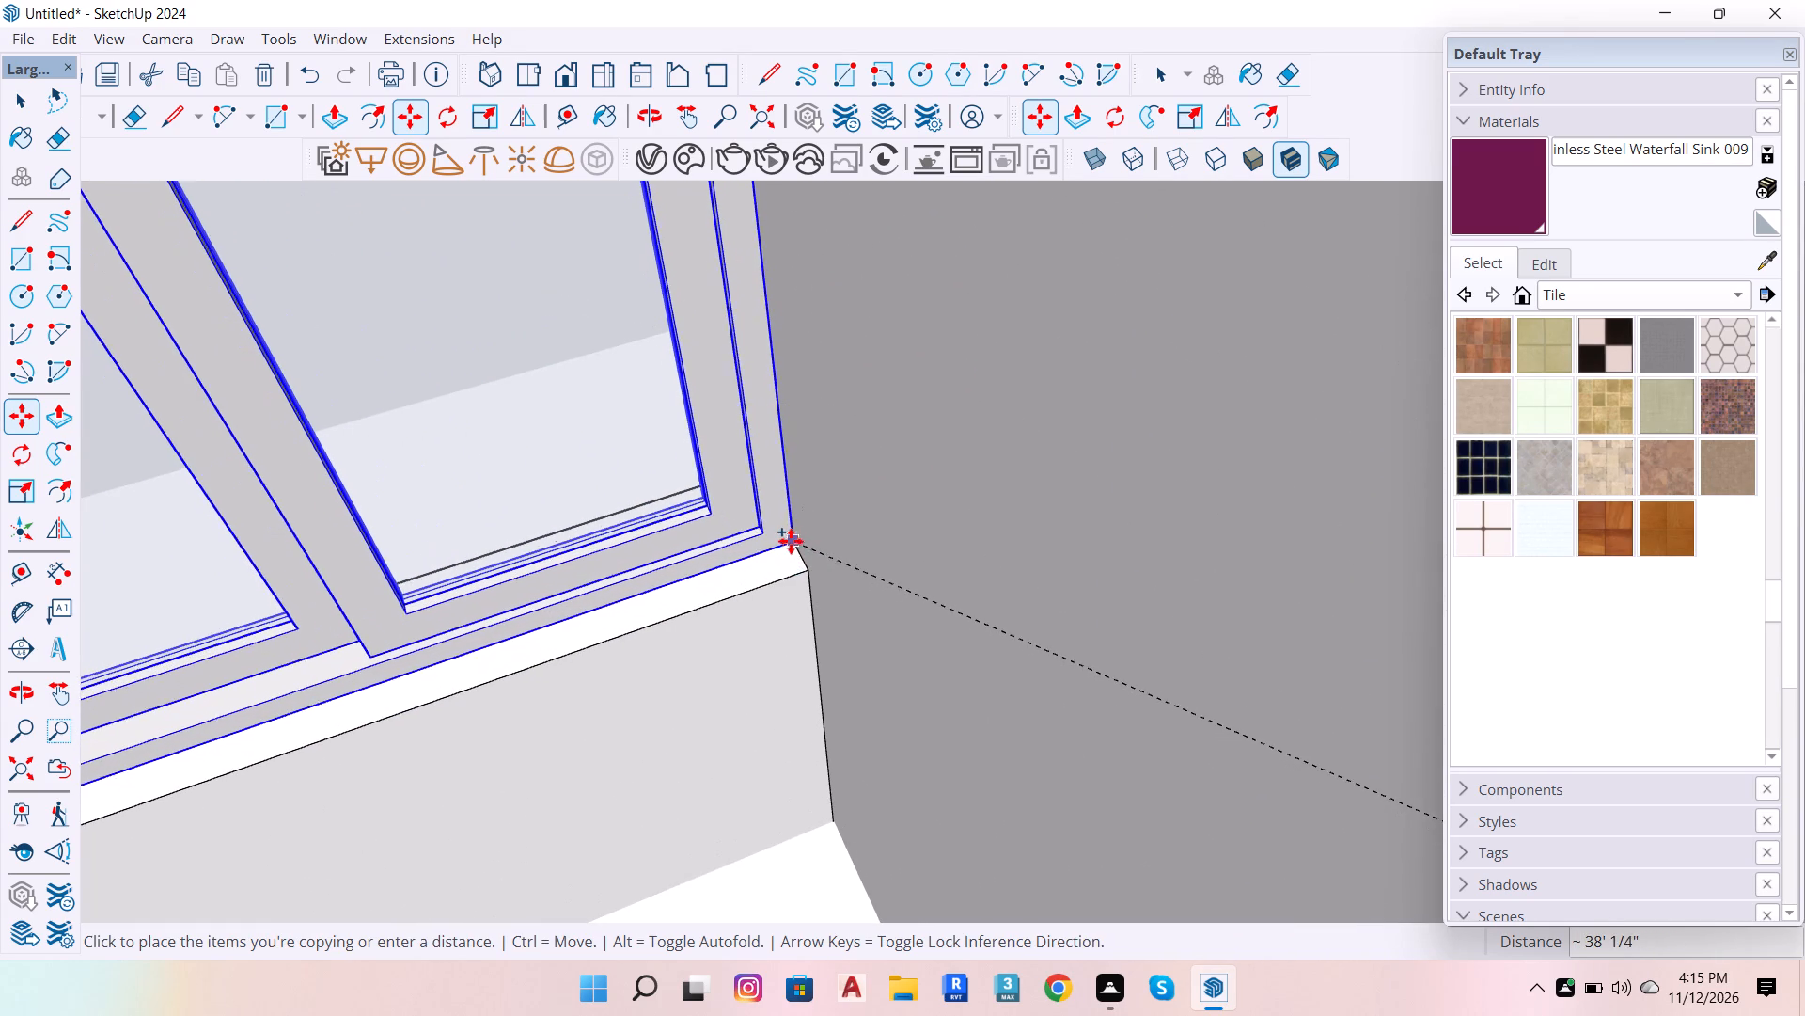
pyautogui.click(791, 541)
# Copy the rear-room window about 8' 8" along the red axis into the matching opening across the doorway, fitting it by its lower corner.
pyautogui.scroll(-7, 839, 542)
pyautogui.scroll(-8, 890, 620)
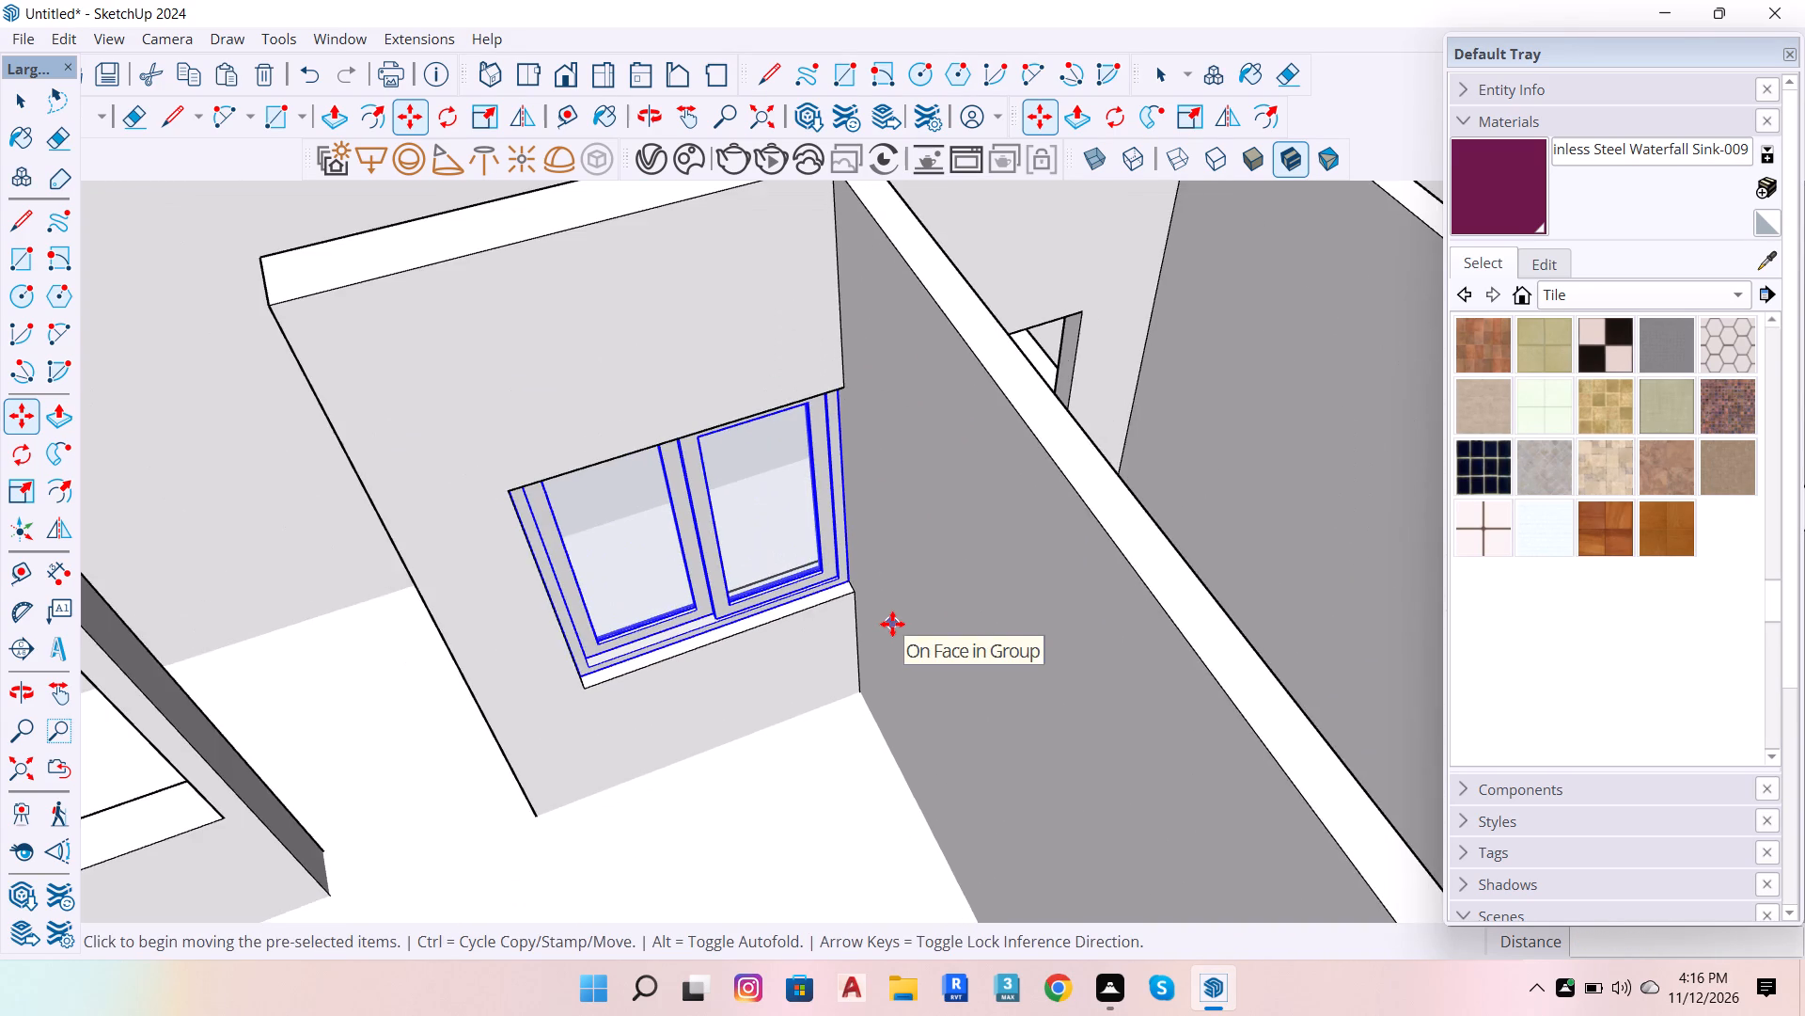
pyautogui.scroll(5, 797, 552)
pyautogui.scroll(-4, 1013, 618)
pyautogui.scroll(4, 942, 555)
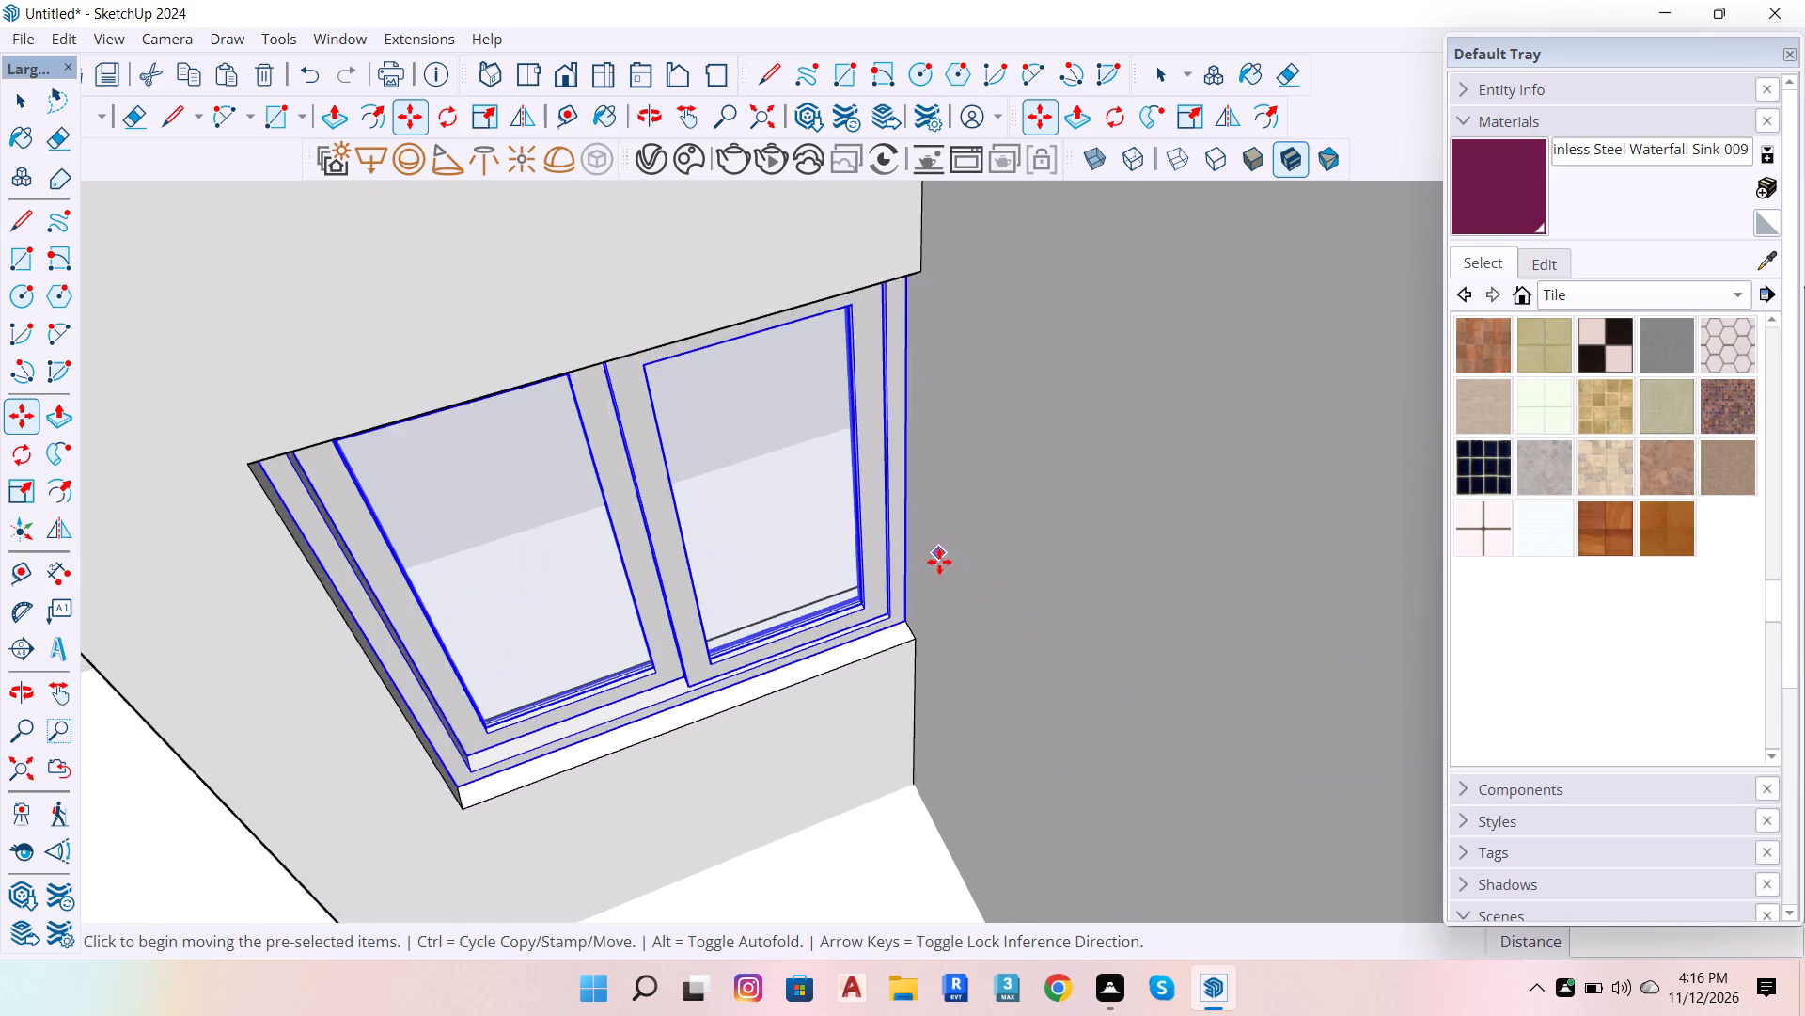
pyautogui.scroll(1, 939, 562)
pyautogui.scroll(-19, 944, 625)
pyautogui.scroll(5, 963, 600)
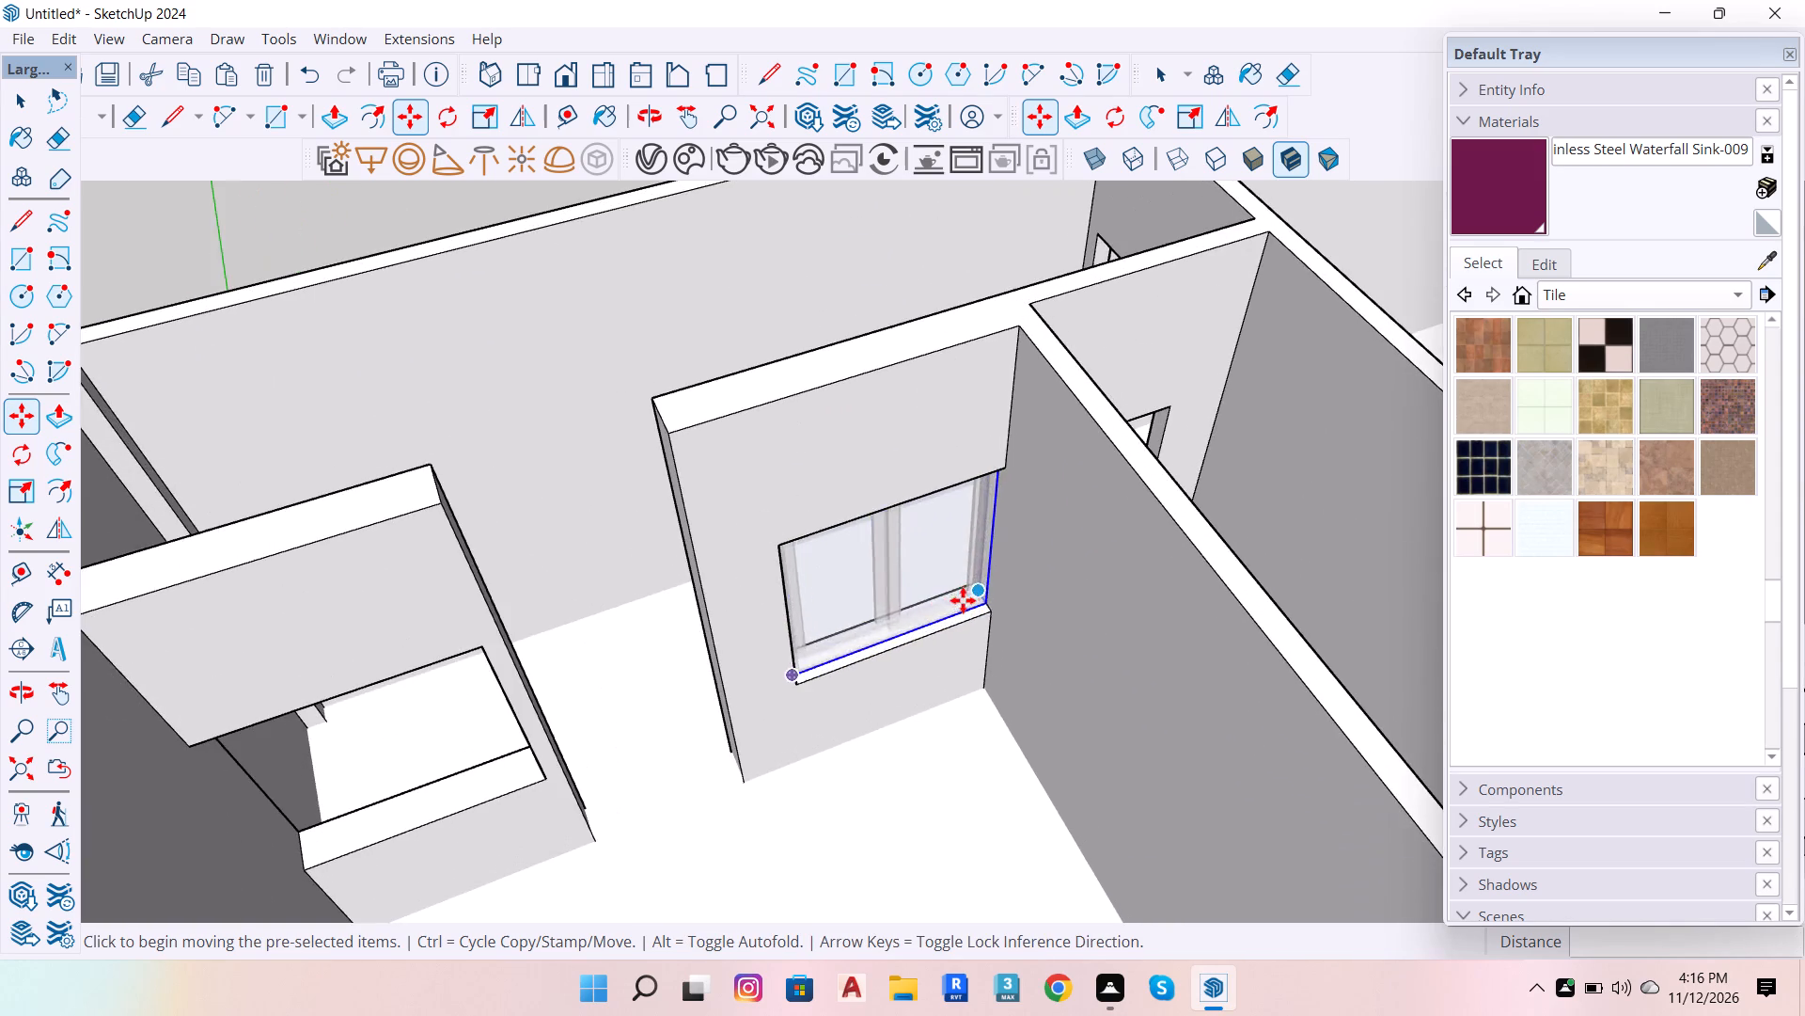
pyautogui.scroll(4, 988, 602)
pyautogui.press('m')
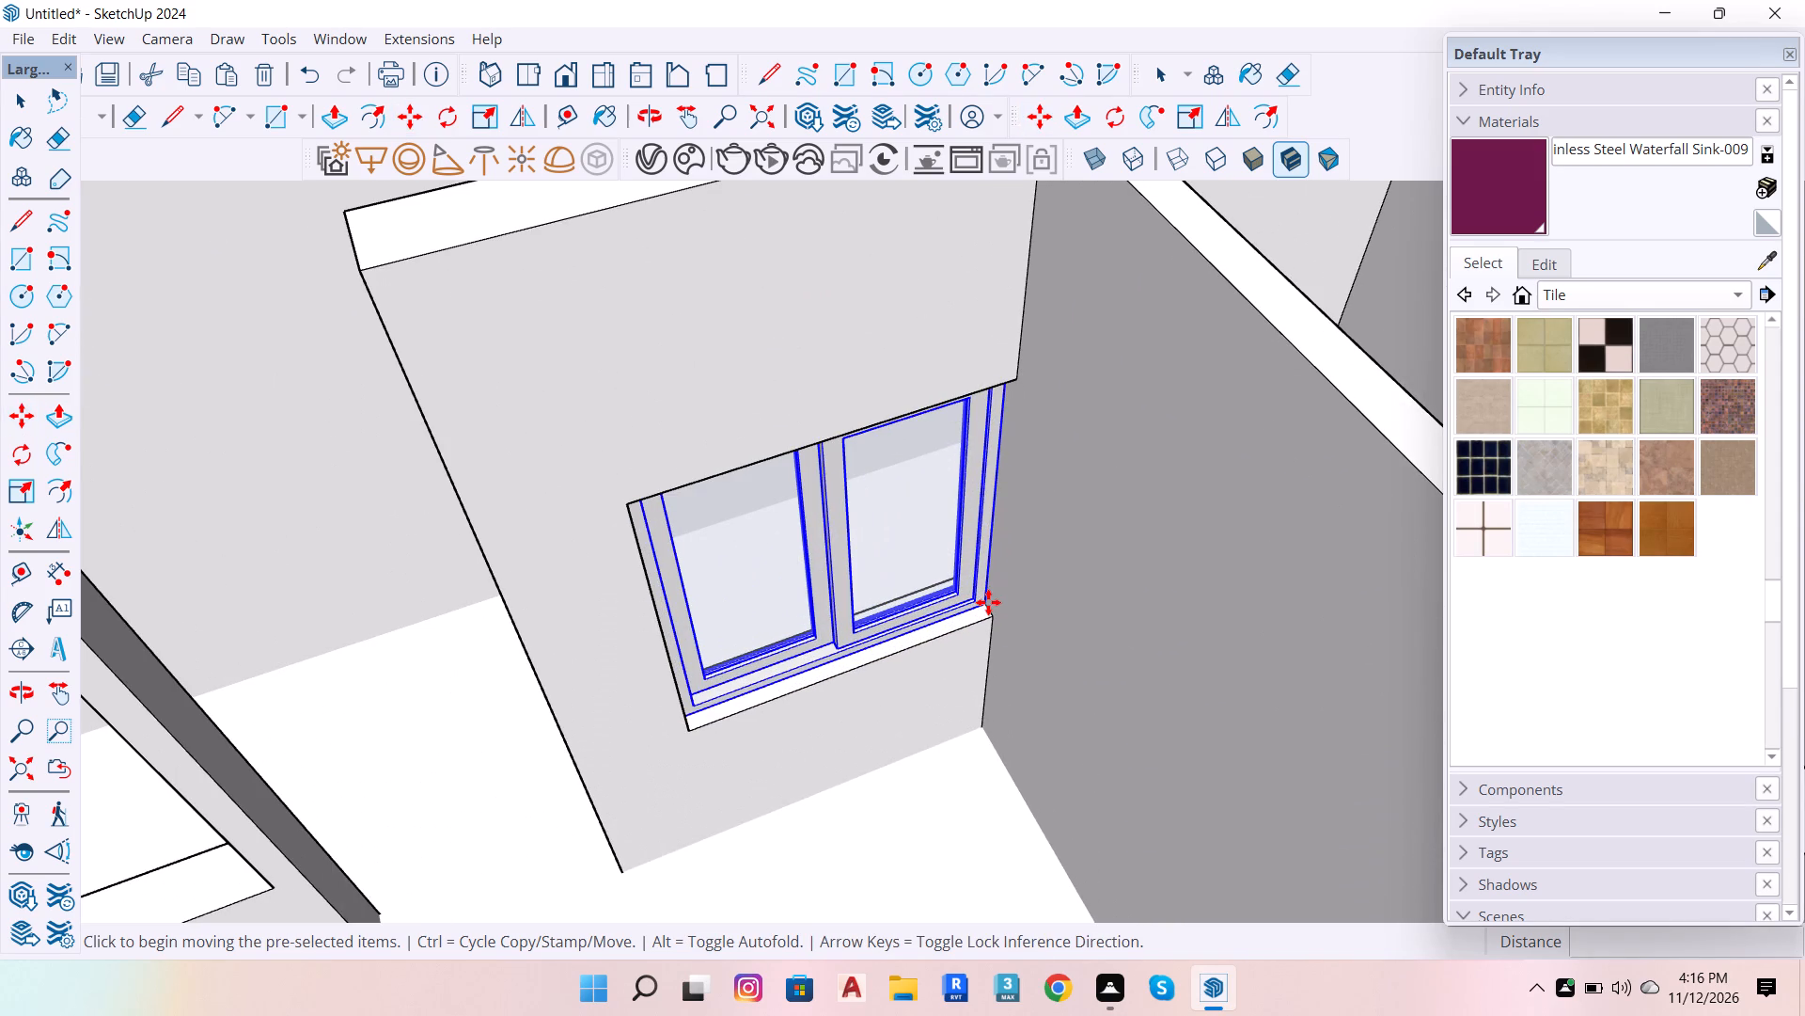
pyautogui.click(988, 602)
pyautogui.scroll(-9, 1044, 531)
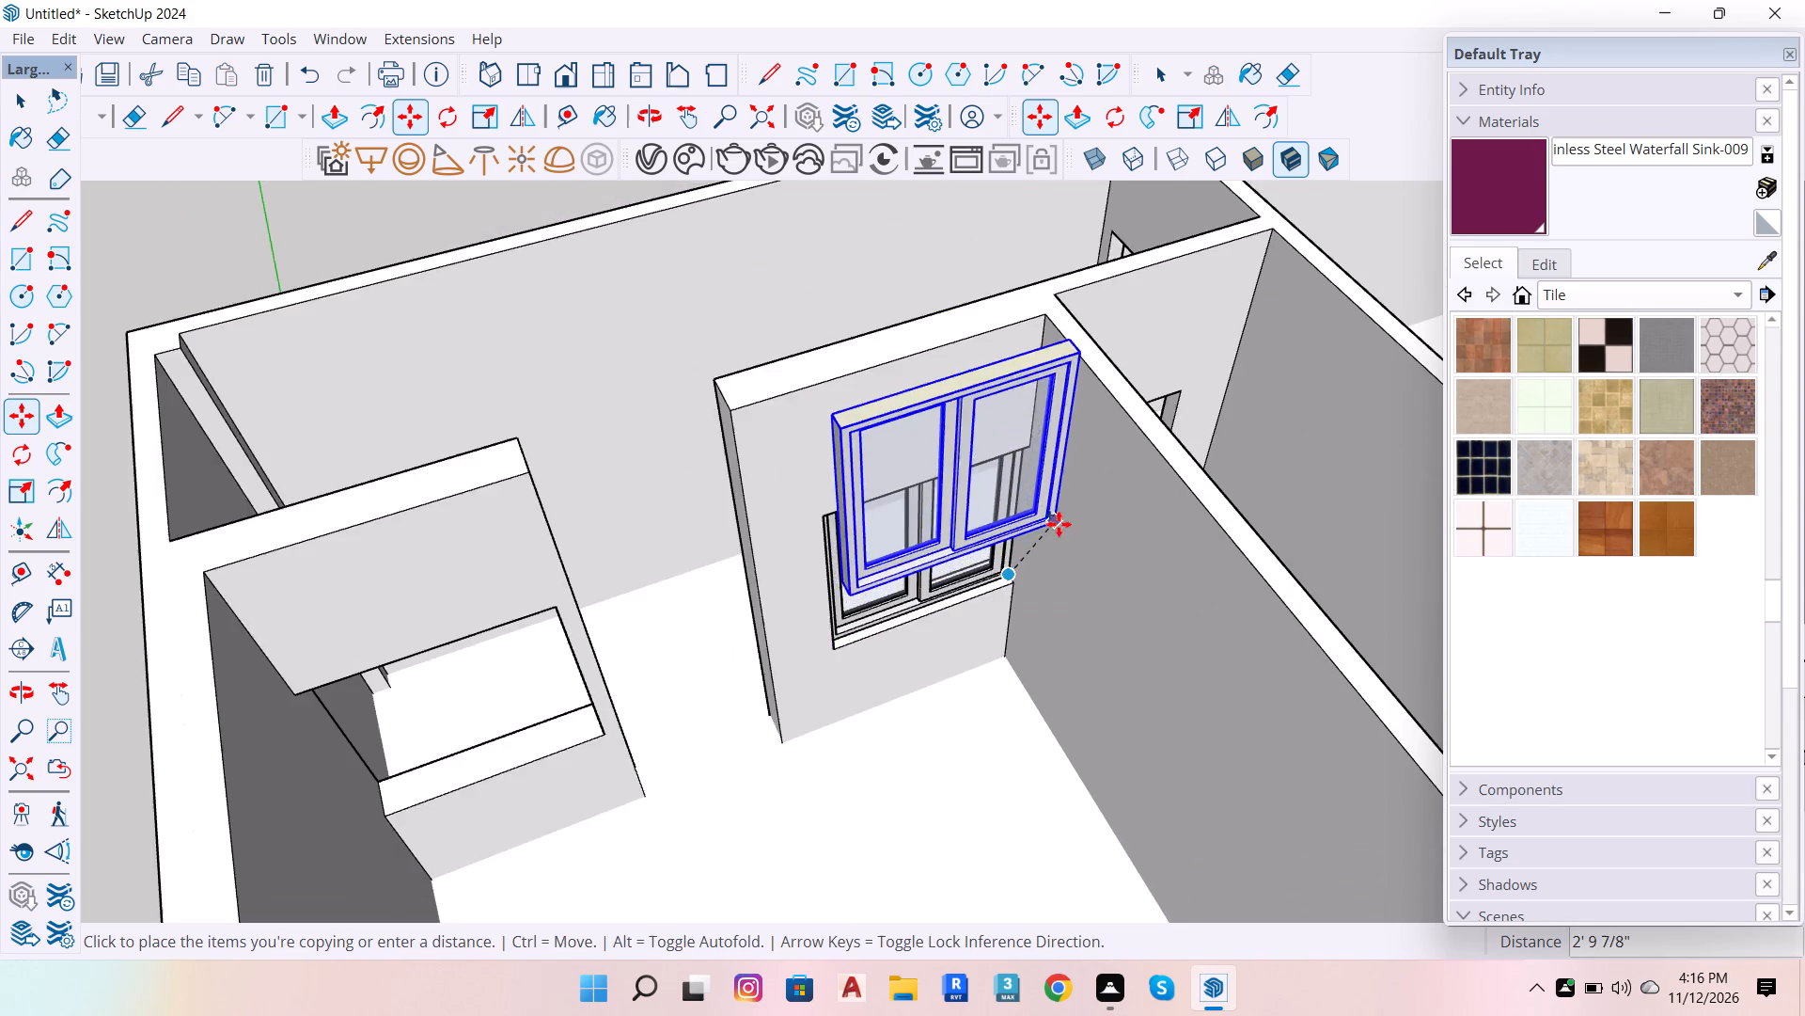
pyautogui.scroll(-4, 1059, 524)
pyautogui.scroll(5, 627, 714)
pyautogui.scroll(5, 824, 654)
pyautogui.scroll(5, 862, 580)
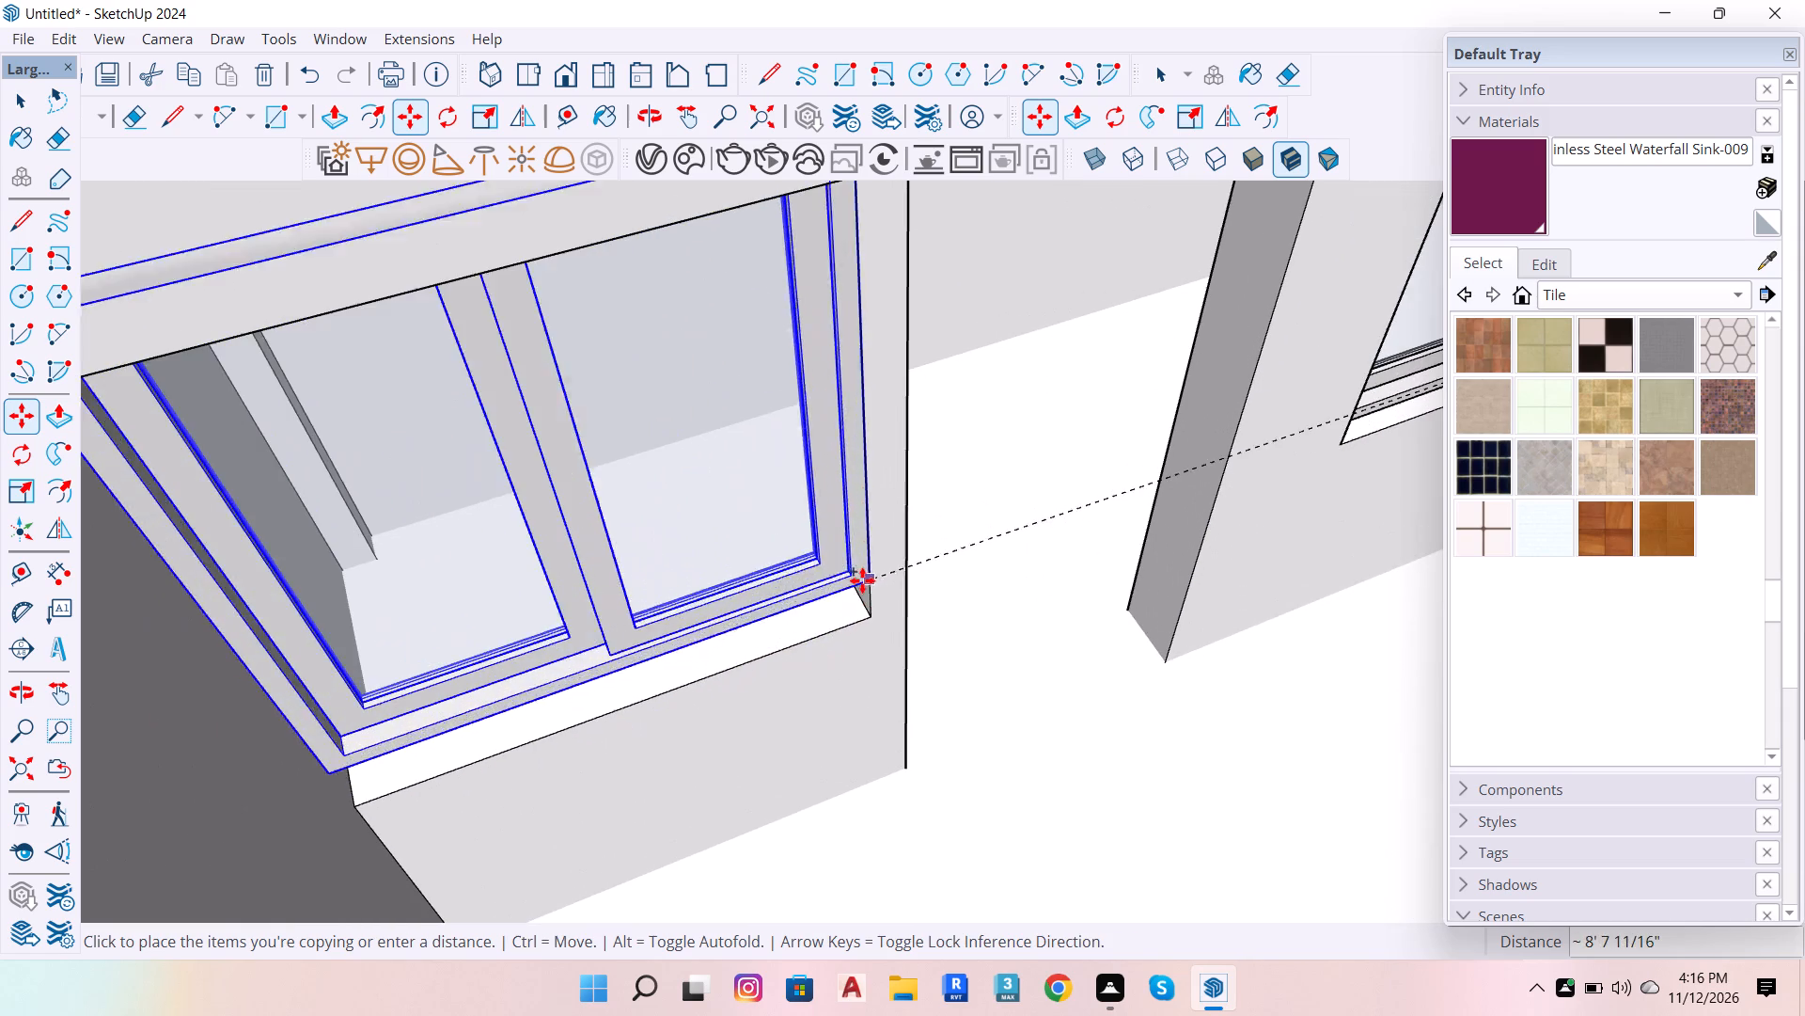
pyautogui.scroll(6, 855, 598)
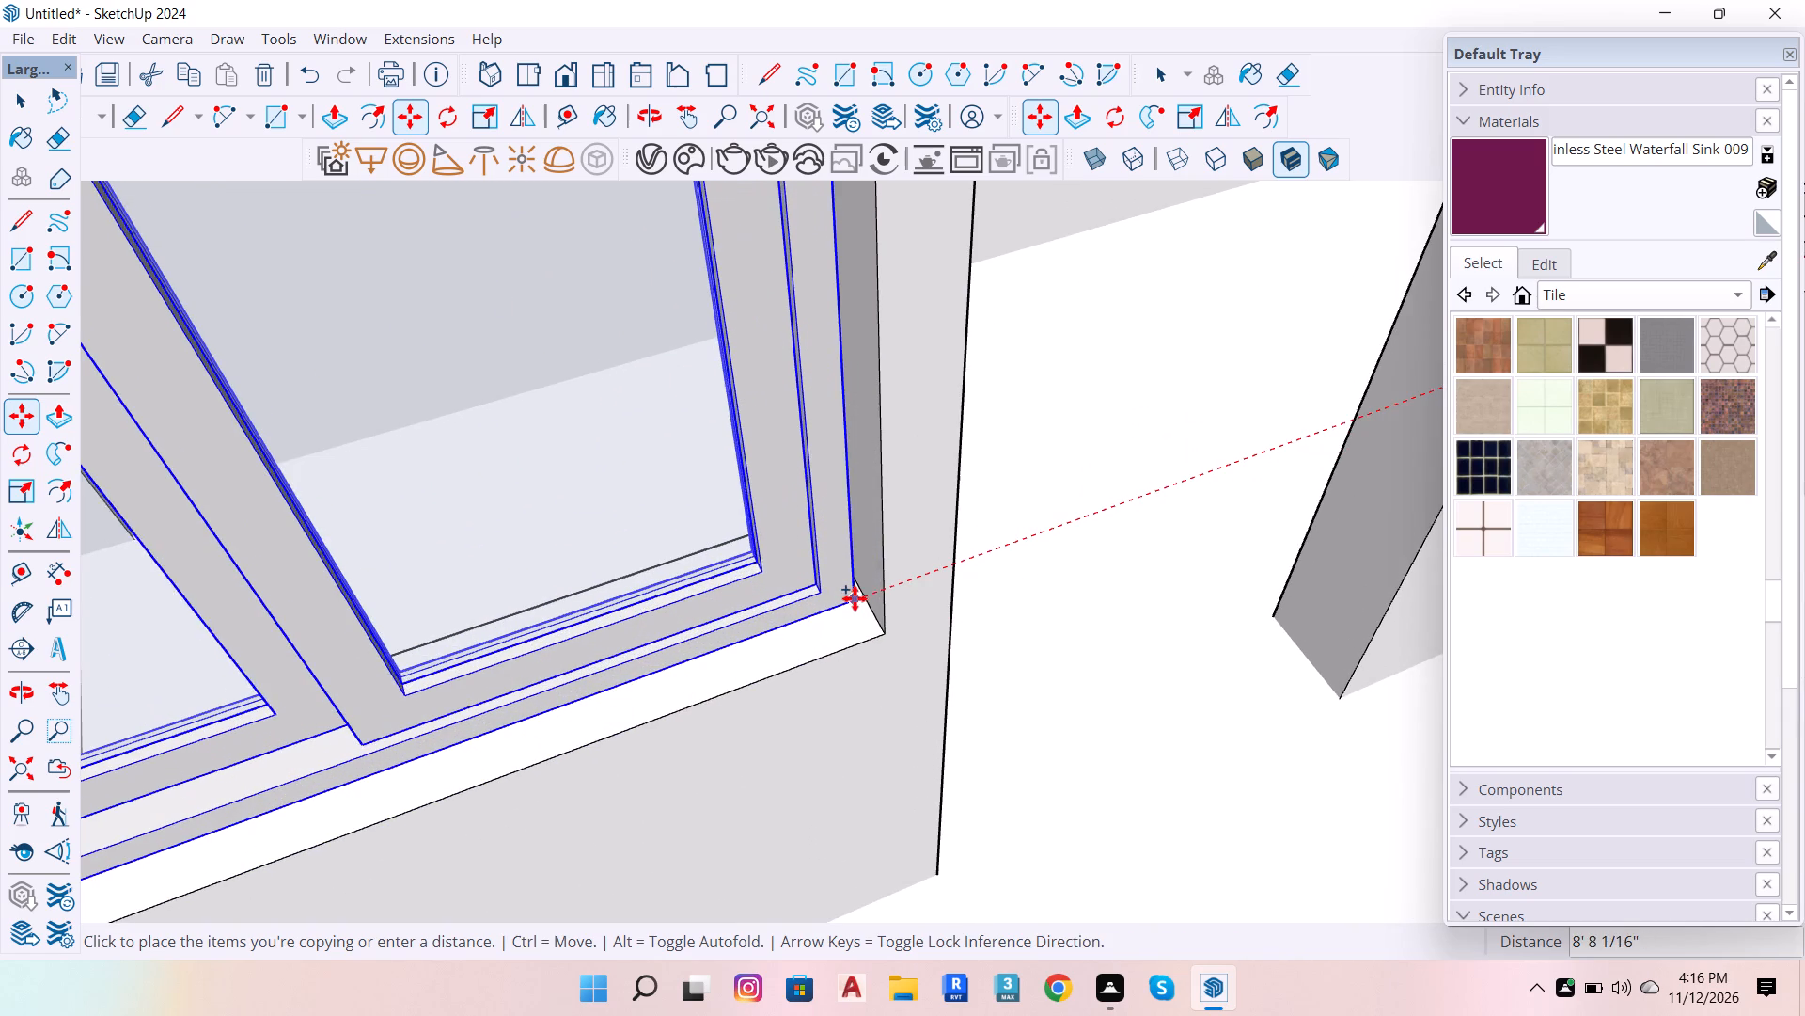
pyautogui.click(871, 595)
pyautogui.scroll(-12, 924, 615)
pyautogui.press('space')
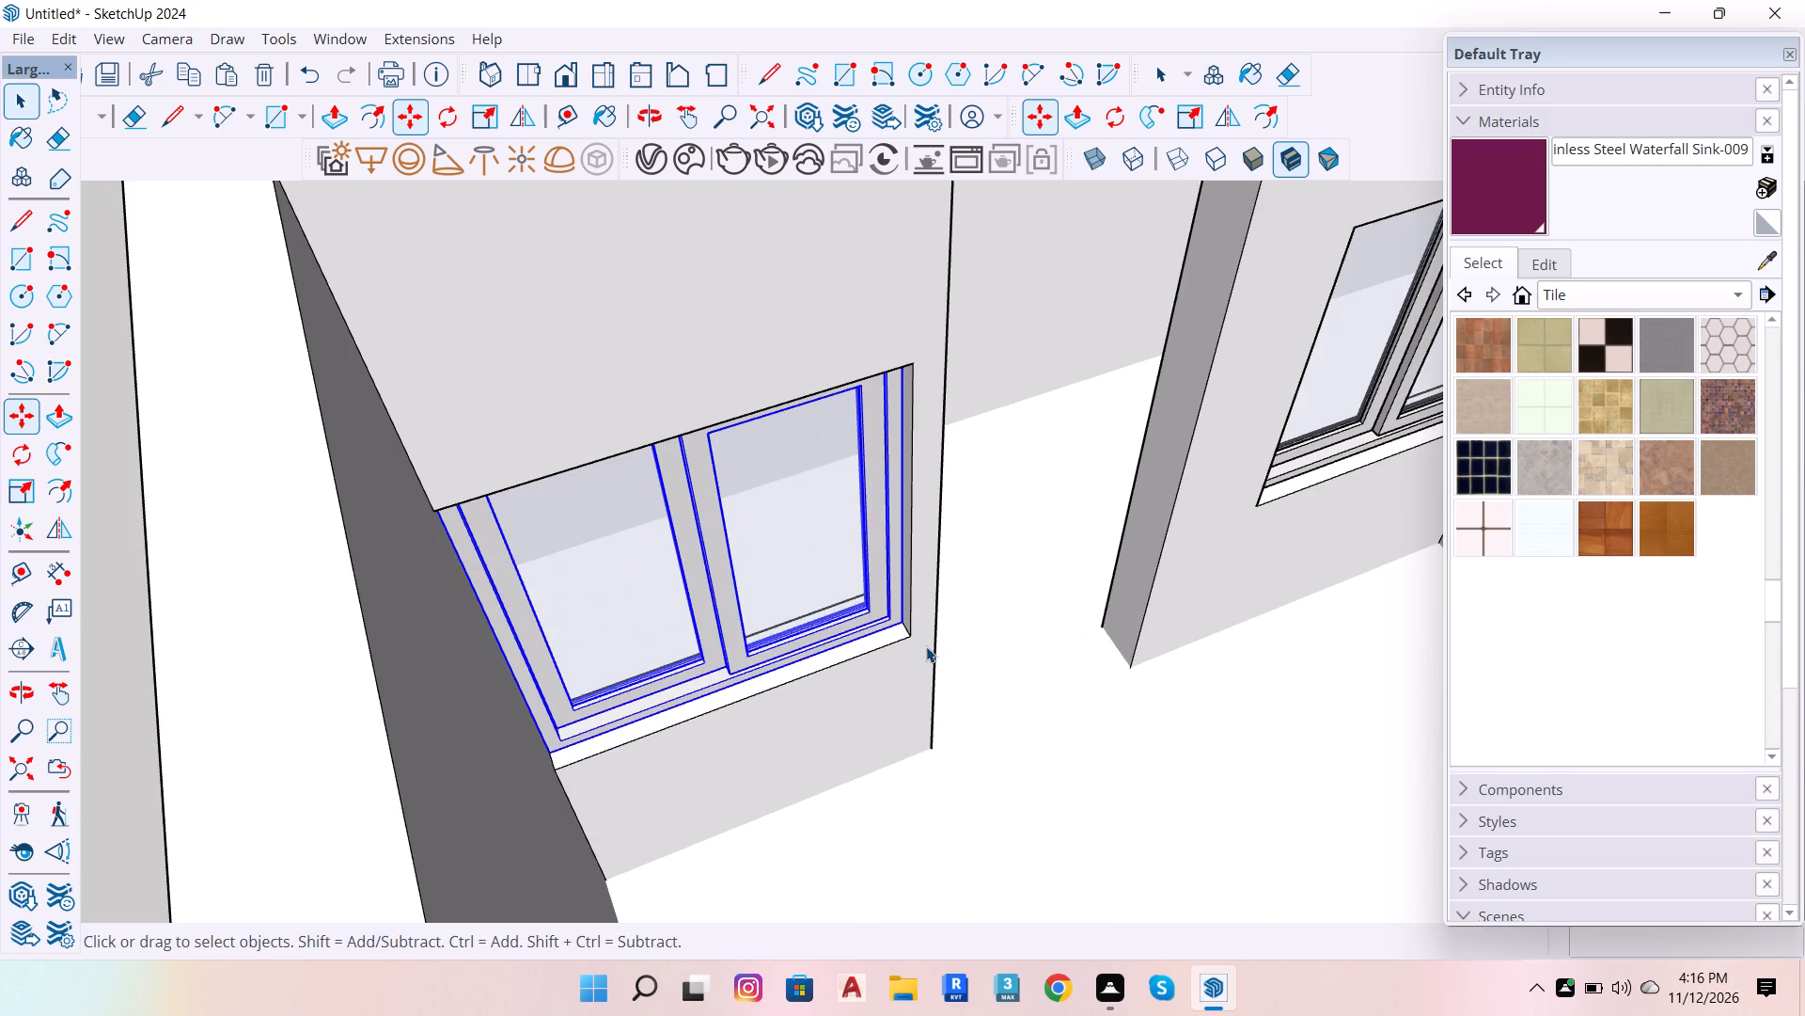
pyautogui.scroll(-7, 887, 658)
pyautogui.scroll(-5, 774, 691)
pyautogui.click(473, 539)
# Examine the two copied windows from both sides of the rear-room partition to check how they fit their openings.
pyautogui.scroll(5, 756, 519)
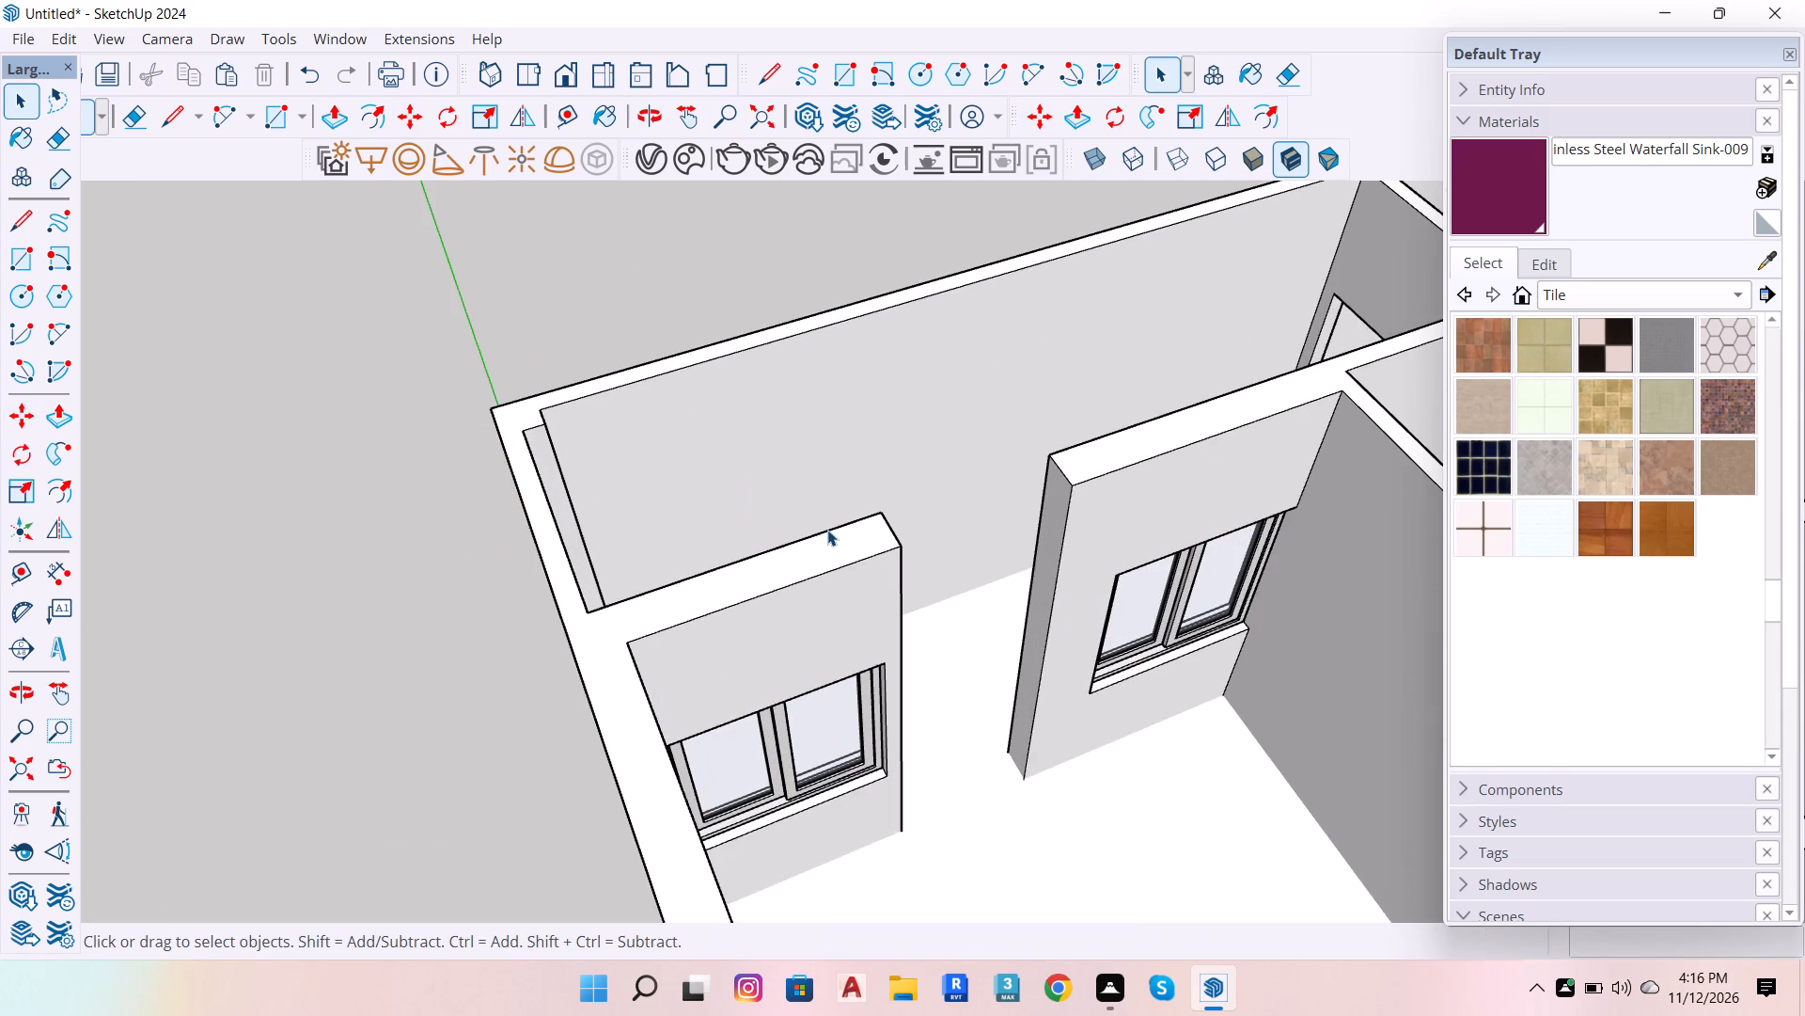
pyautogui.press('o')
pyautogui.moveTo(786, 500); pyautogui.dragTo(1517, 516)
pyautogui.moveTo(1150, 453); pyautogui.dragTo(1478, 473)
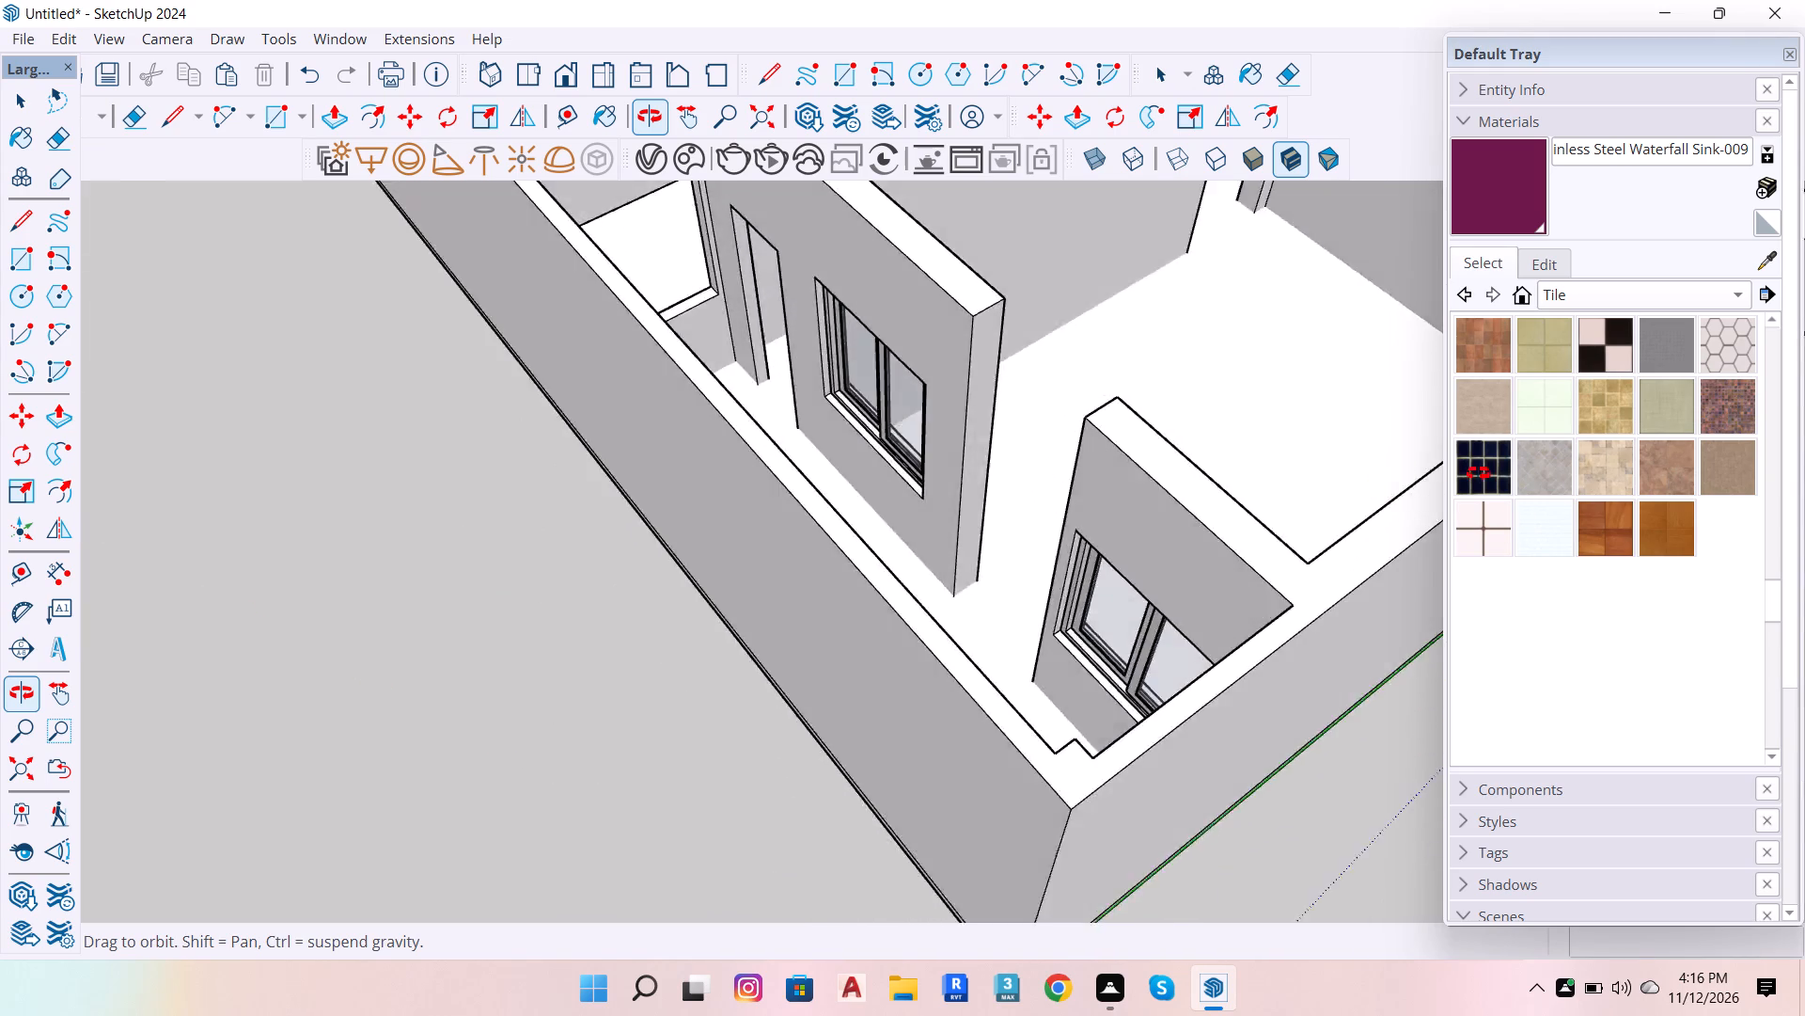
pyautogui.moveTo(1478, 473); pyautogui.dragTo(1492, 467)
pyautogui.scroll(5, 1369, 505)
pyautogui.moveTo(1169, 560); pyautogui.dragTo(1413, 549)
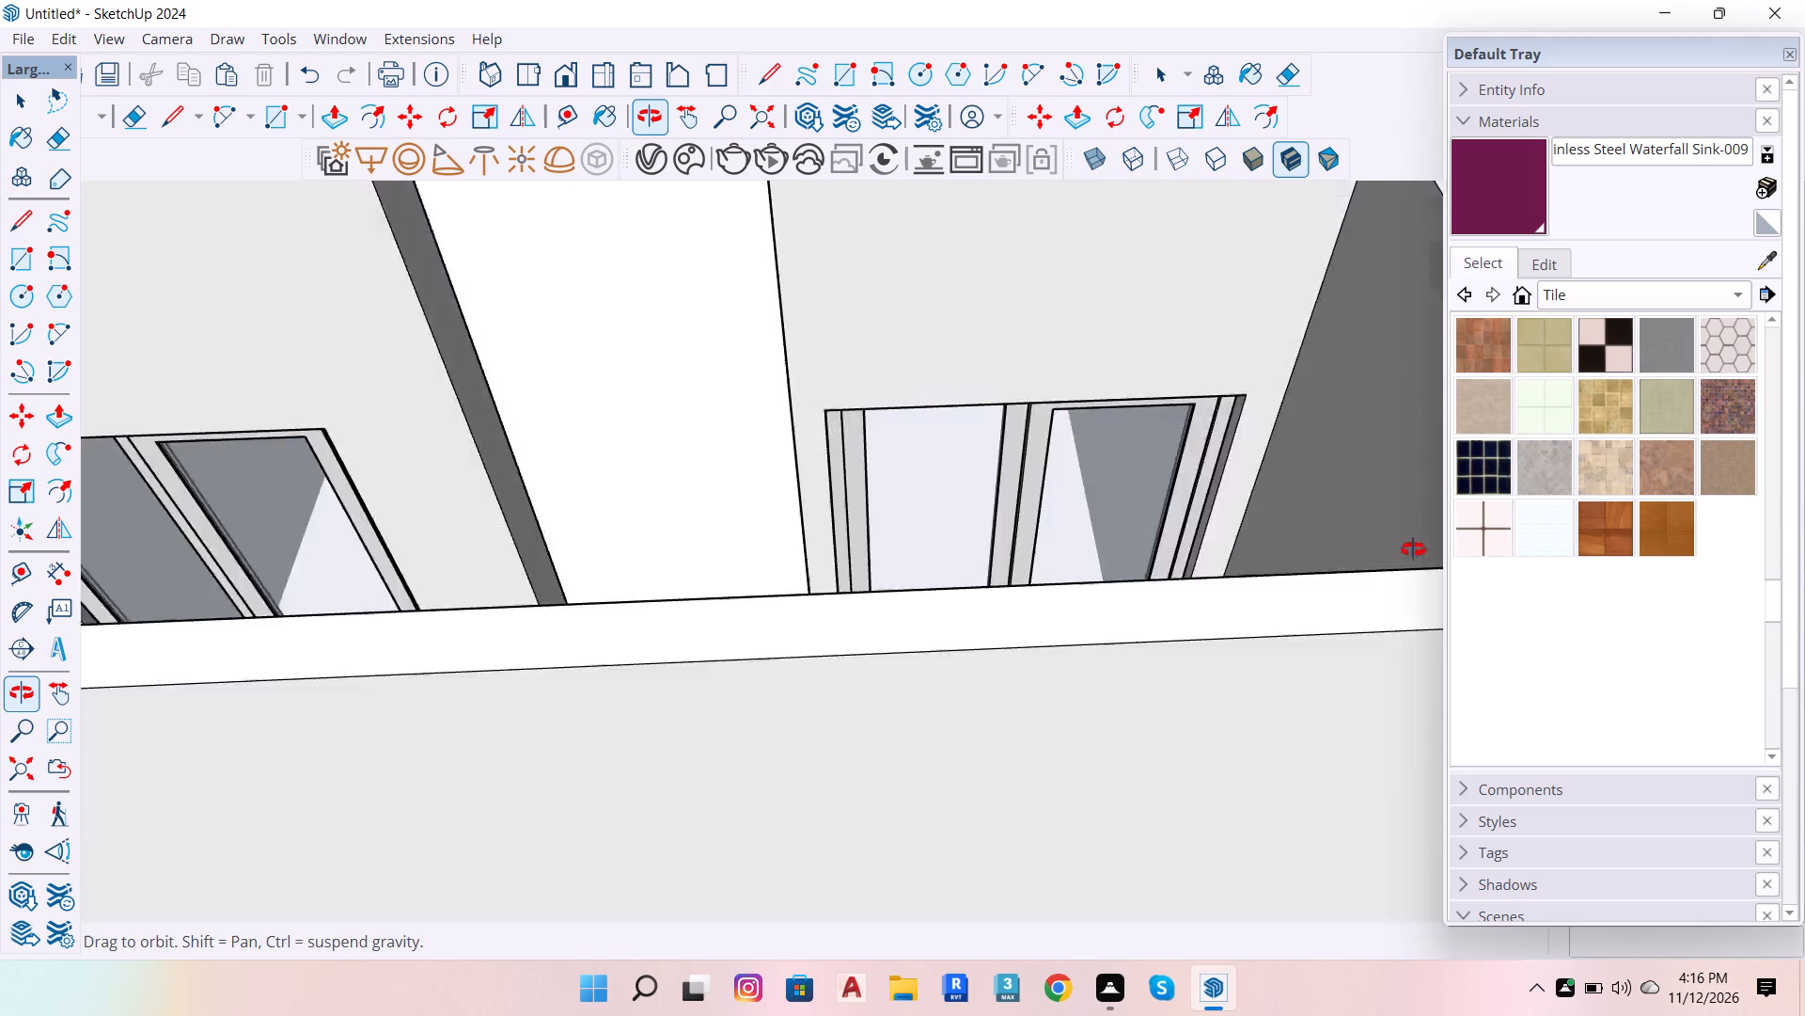
pyautogui.moveTo(1413, 549); pyautogui.dragTo(1360, 667)
pyautogui.scroll(-7, 1201, 604)
pyautogui.scroll(5, 646, 544)
pyautogui.moveTo(676, 524); pyautogui.dragTo(700, 446)
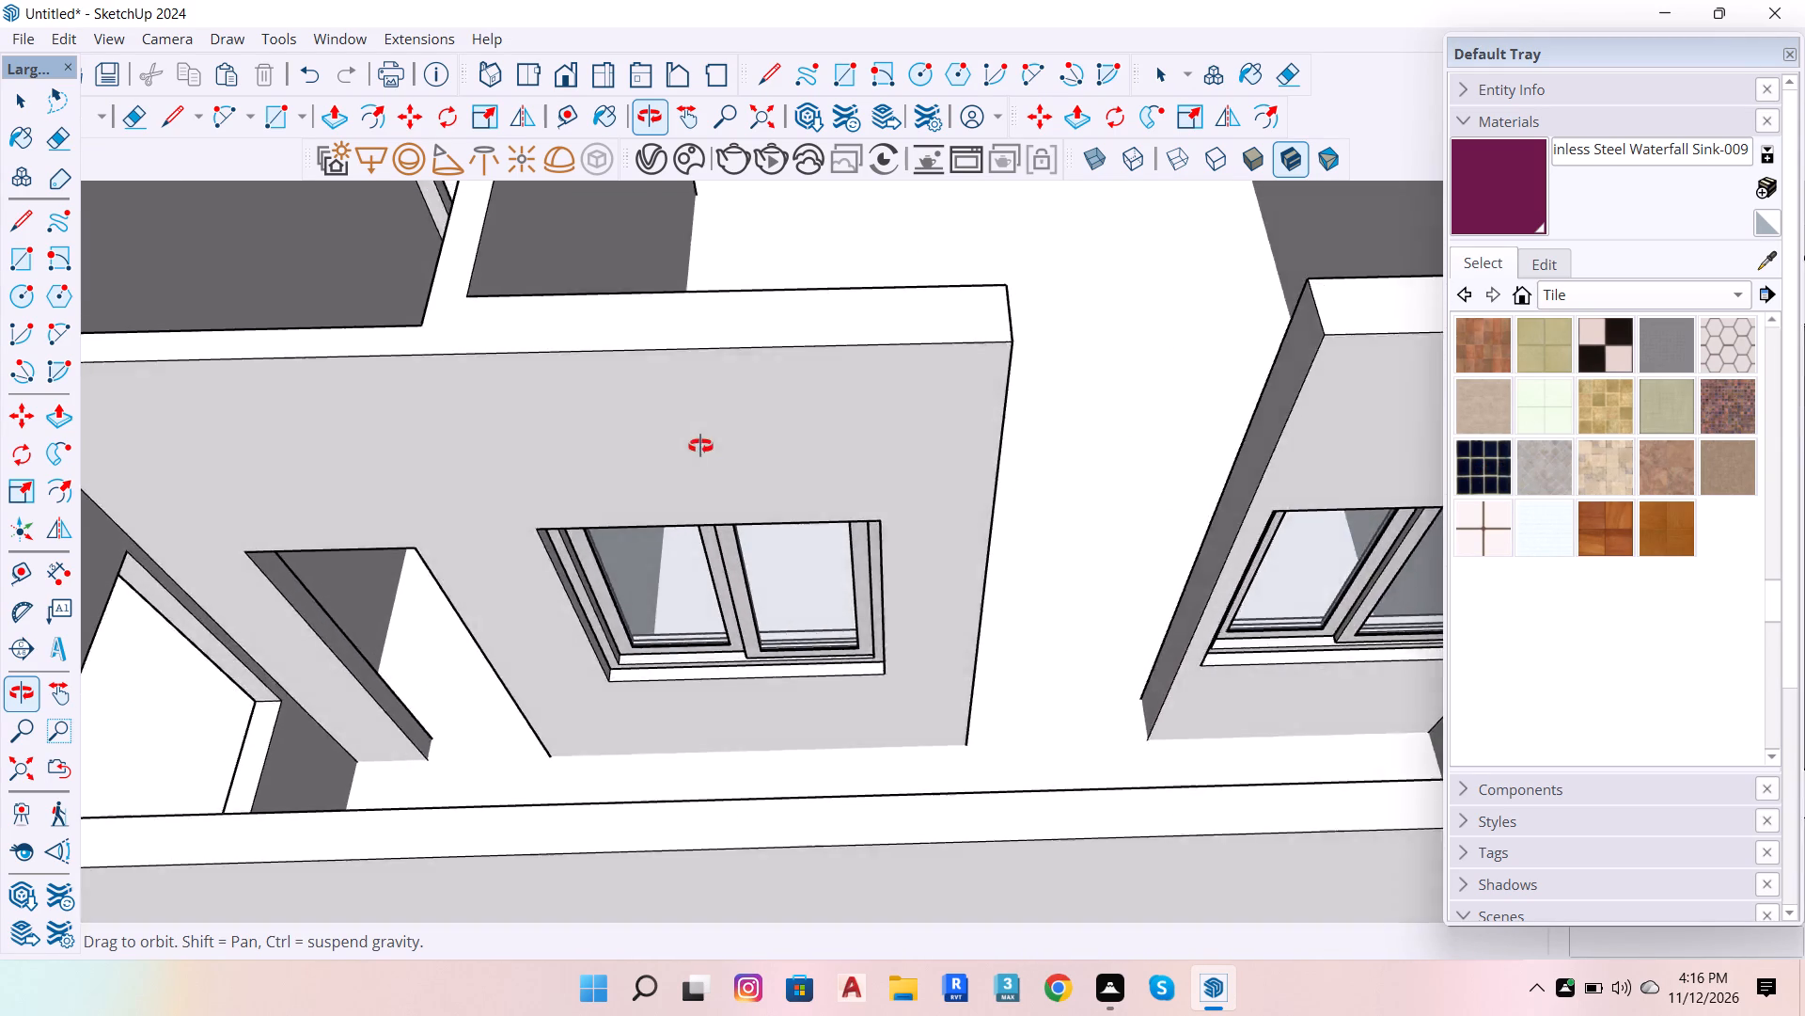
pyautogui.moveTo(700, 446); pyautogui.dragTo(0, 753)
pyautogui.scroll(-7, 1072, 410)
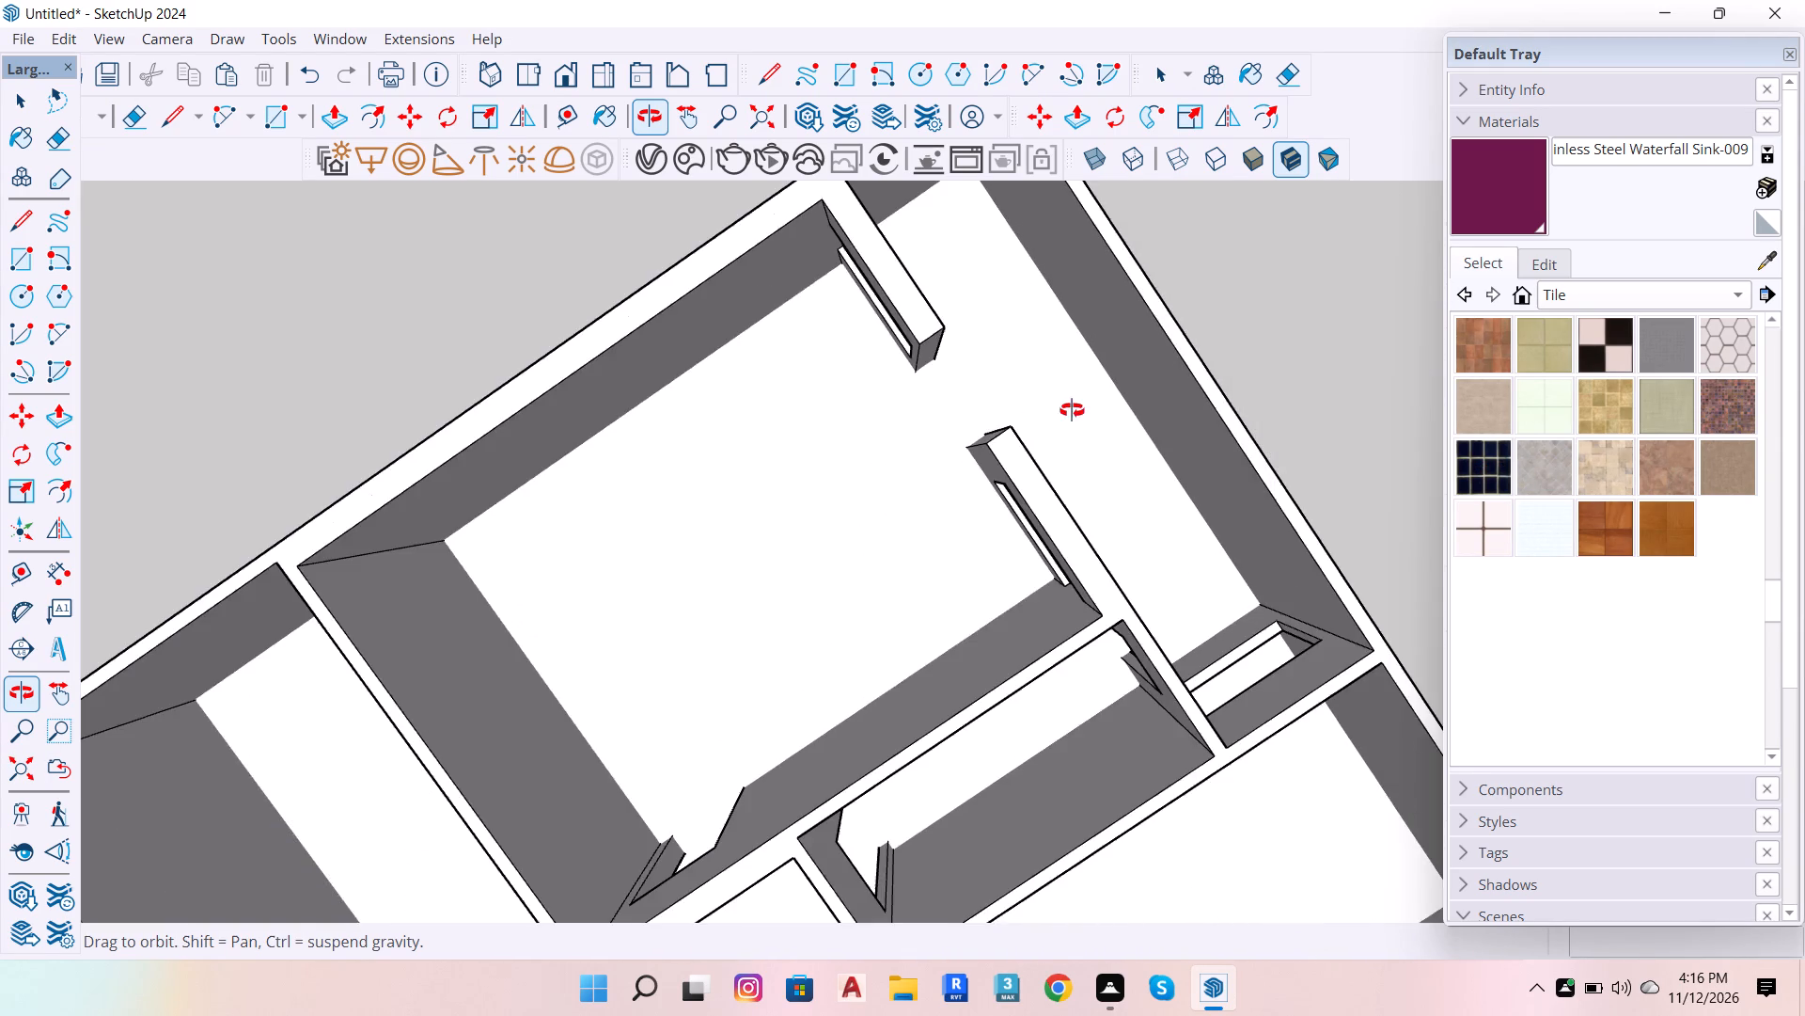
pyautogui.moveTo(934, 602); pyautogui.dragTo(1328, 295)
pyautogui.scroll(6, 924, 467)
pyautogui.moveTo(1058, 423); pyautogui.dragTo(1160, 294)
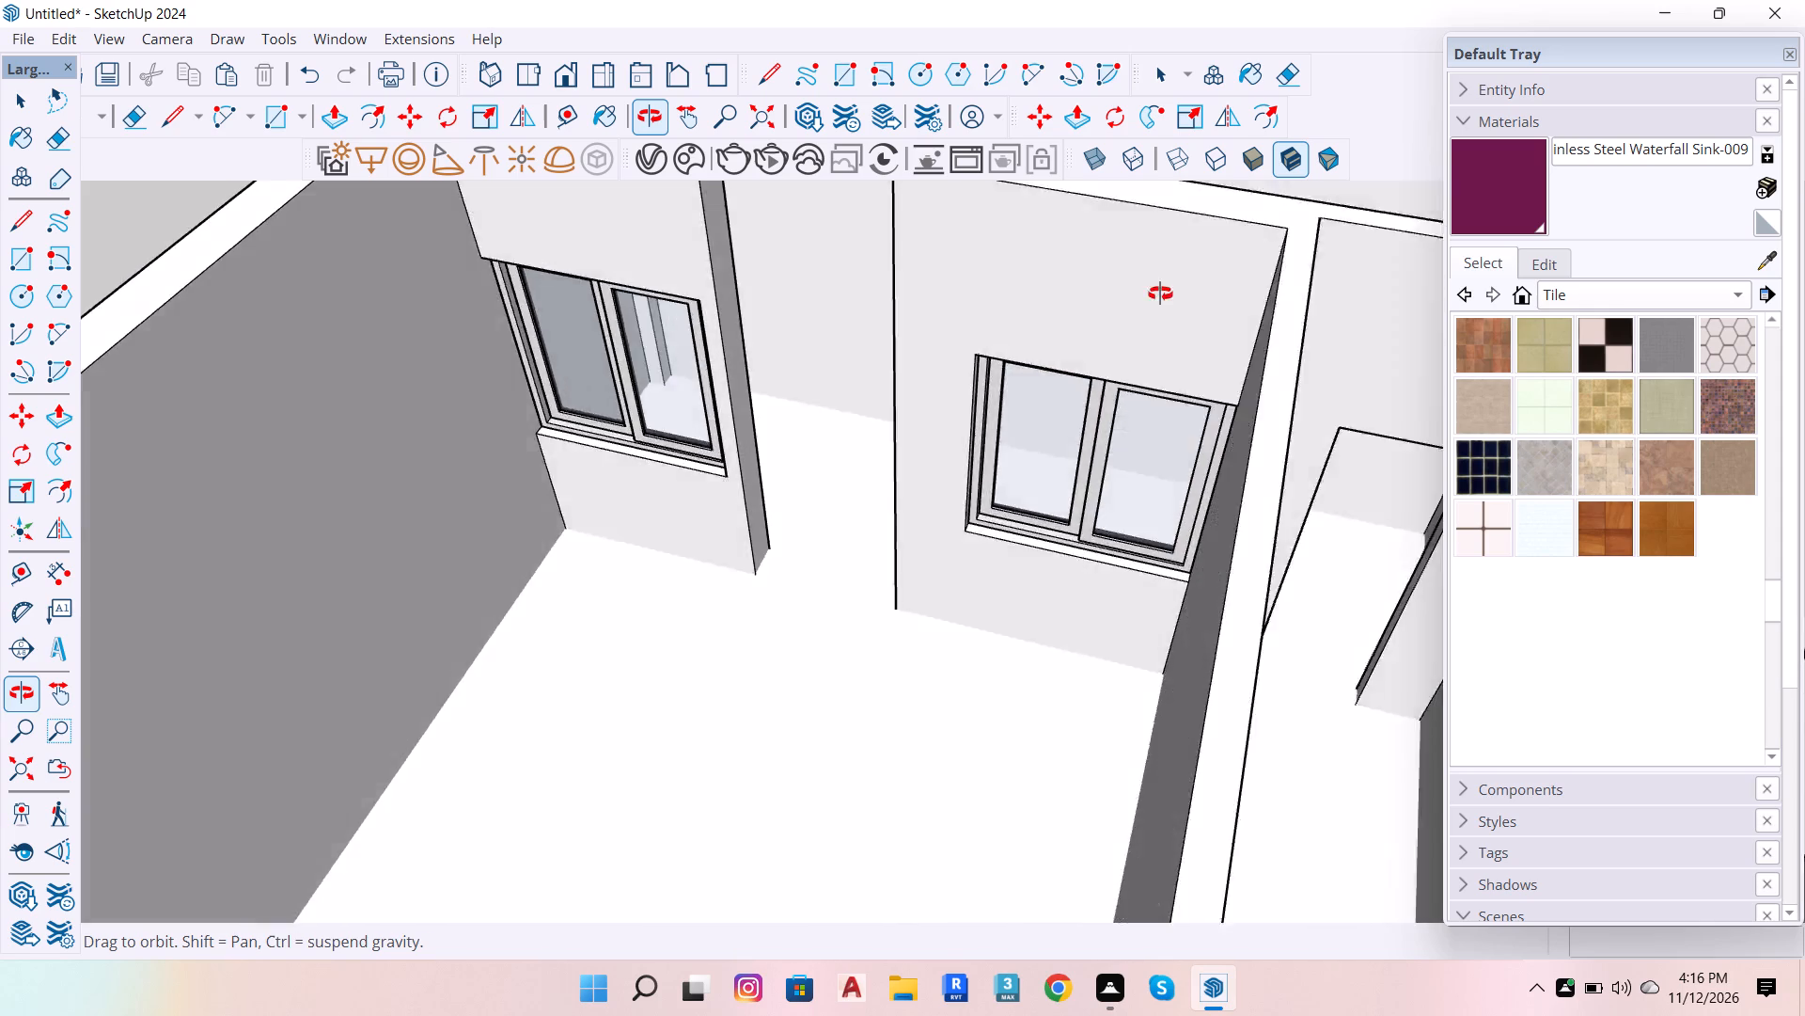
pyautogui.moveTo(1160, 294); pyautogui.dragTo(1252, 212)
pyautogui.scroll(13, 1105, 306)
pyautogui.moveTo(1119, 281); pyautogui.dragTo(1117, 239)
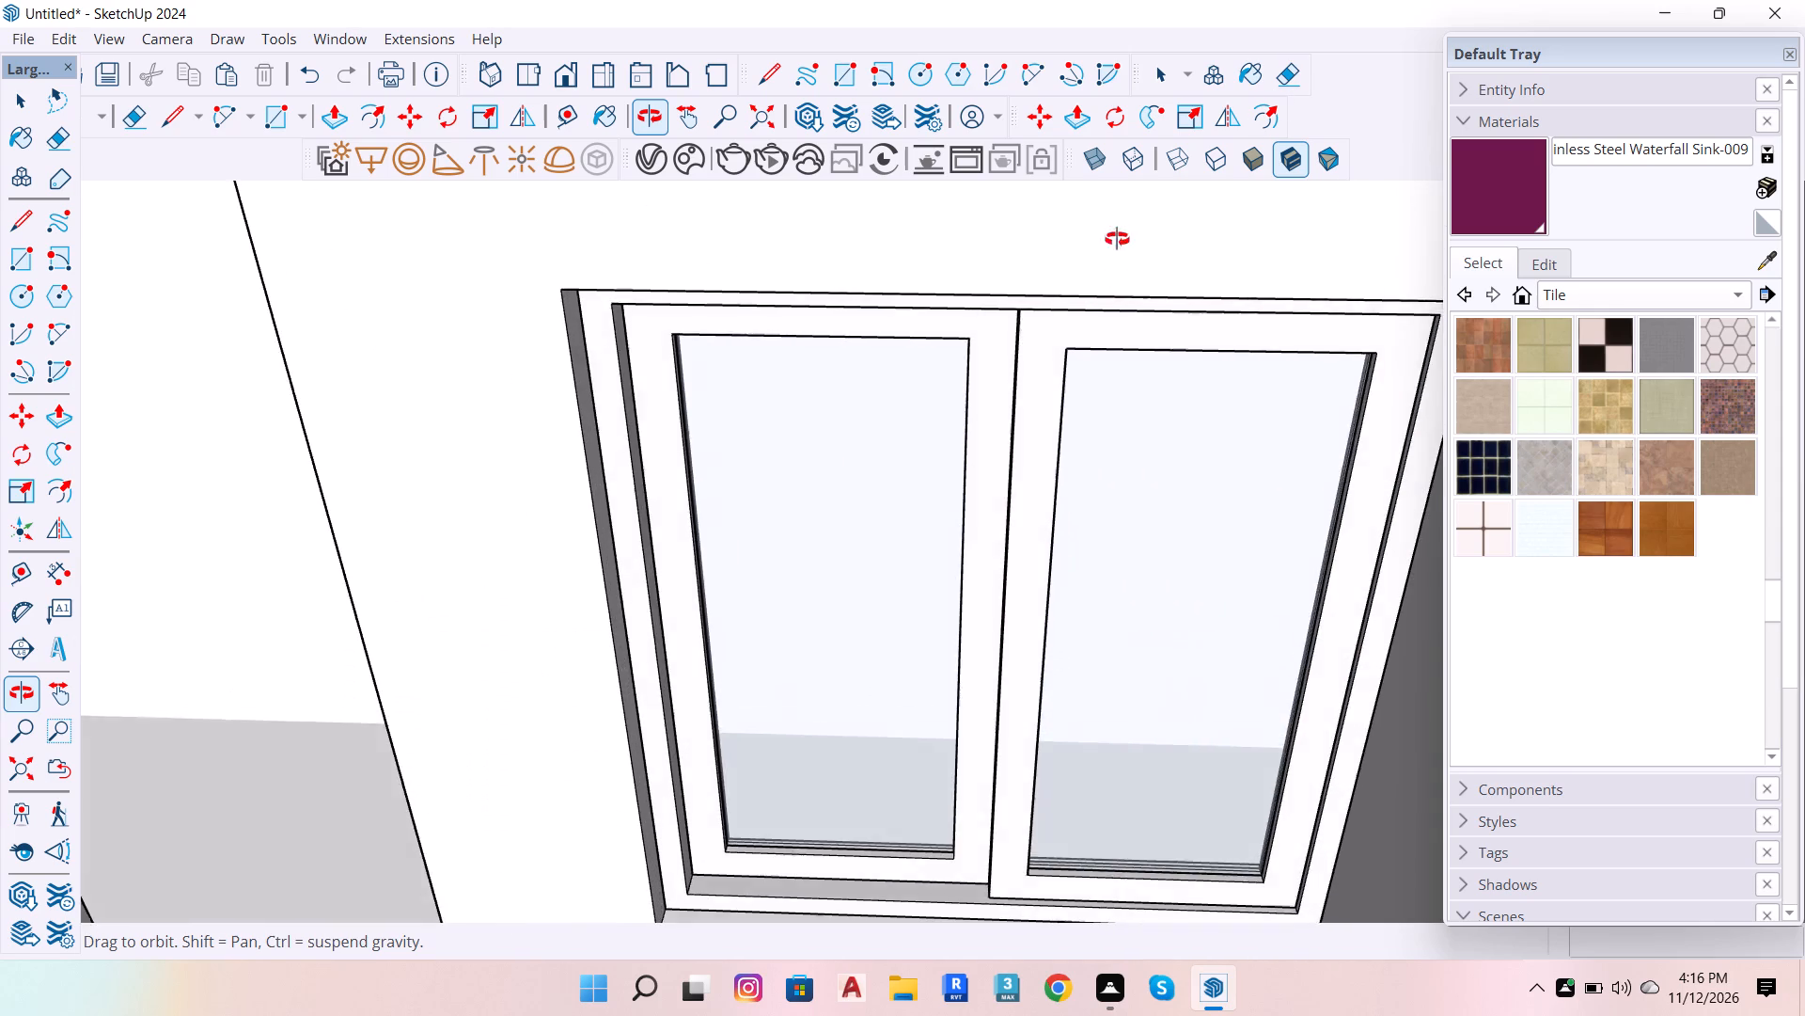
pyautogui.moveTo(1117, 239); pyautogui.dragTo(1148, 184)
pyautogui.scroll(-6, 1073, 435)
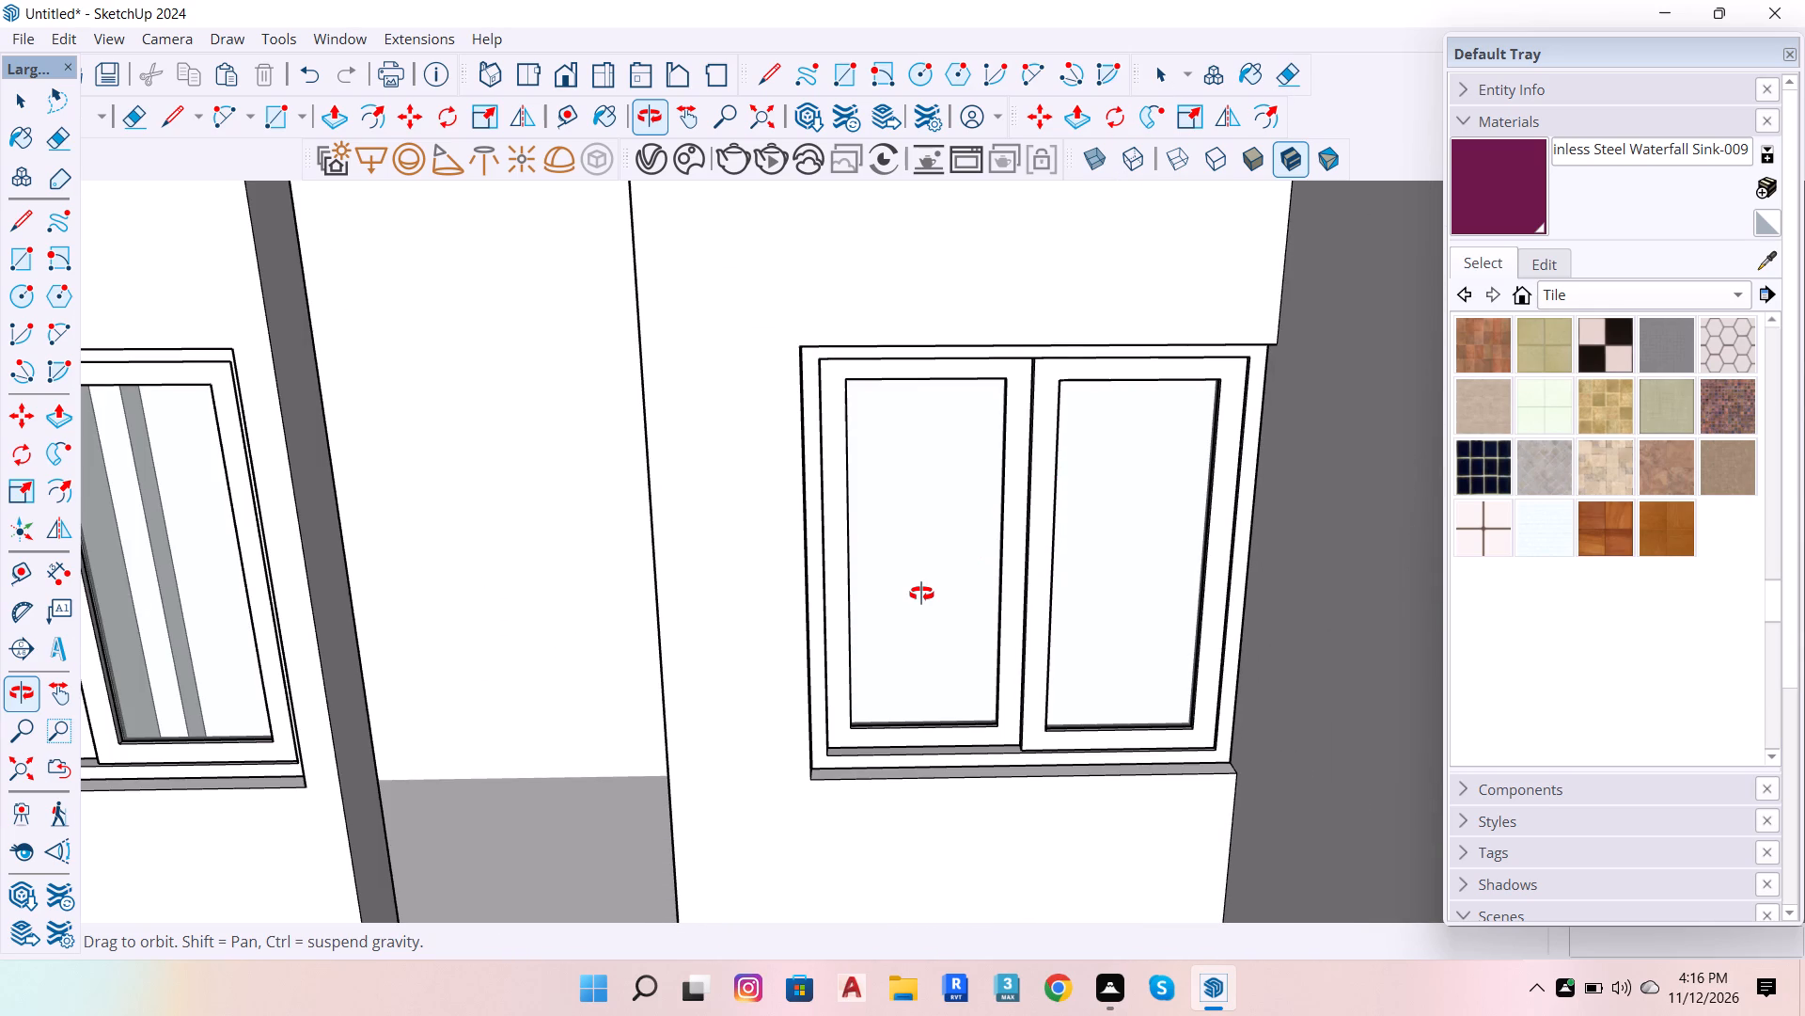
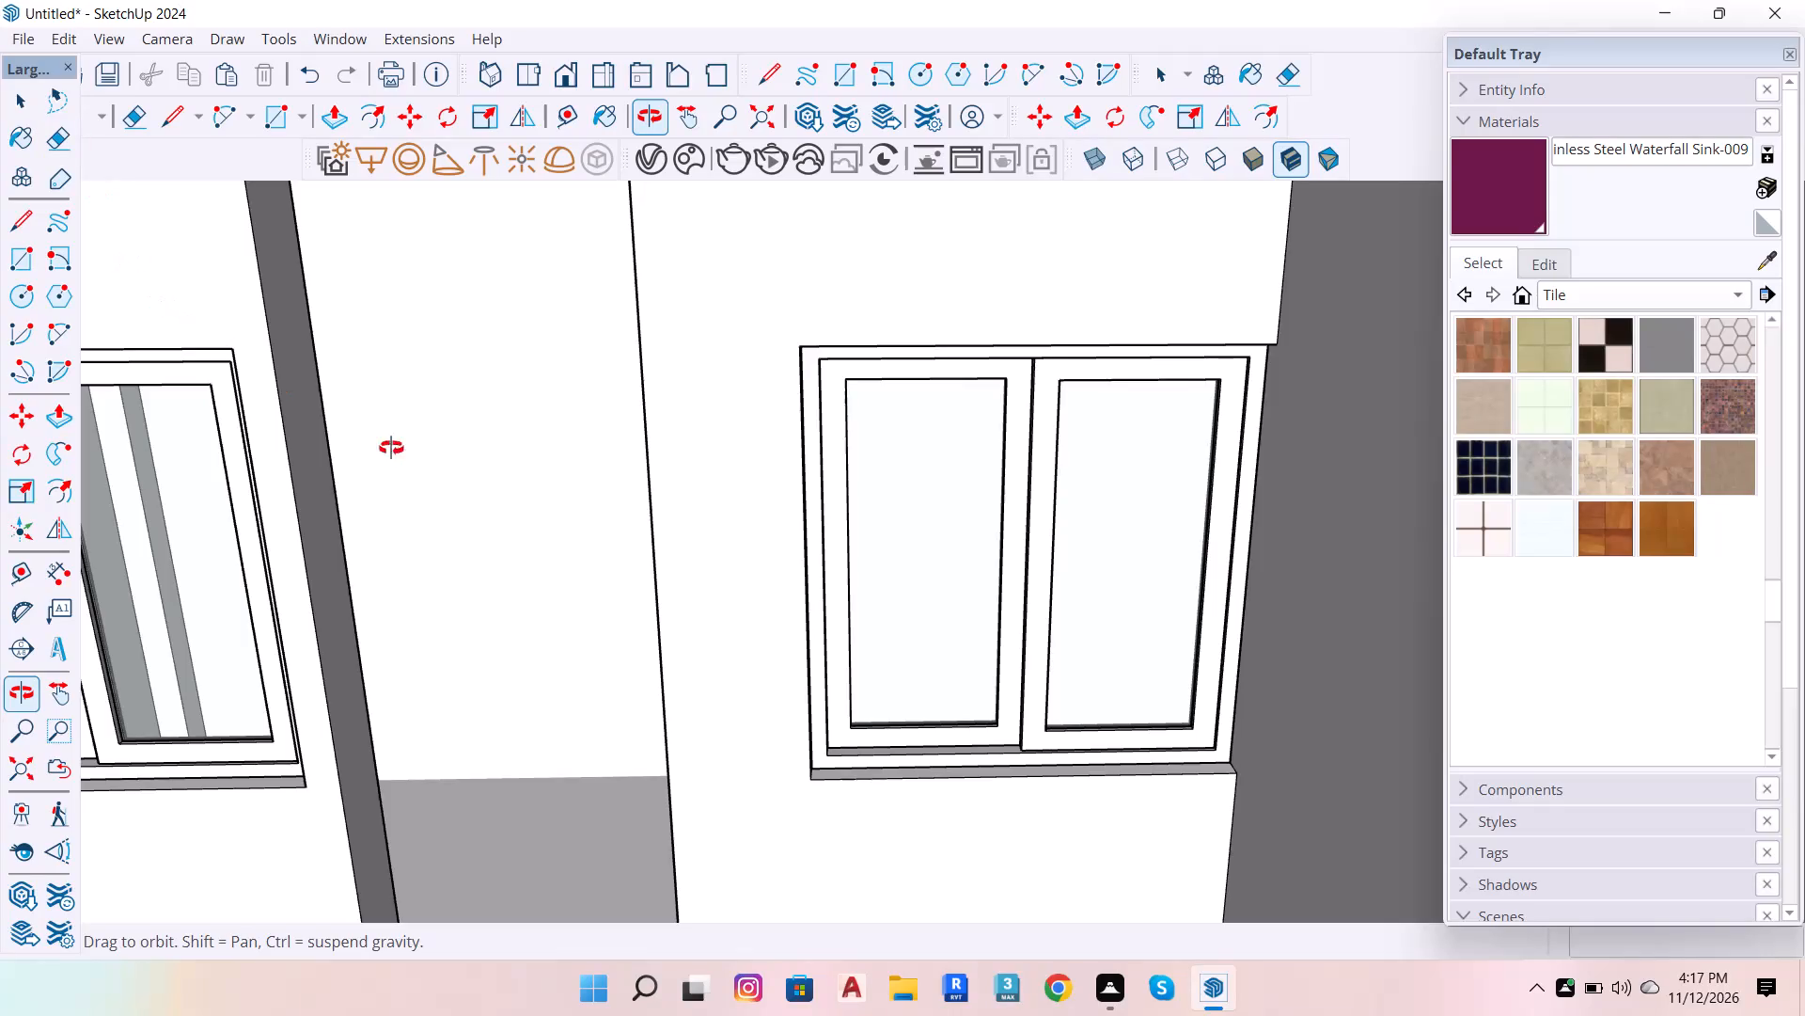
# Examine the whole house, its window openings and the spare two-pane window standing outside, from several sides.
pyautogui.scroll(-7, 504, 478)
pyautogui.scroll(-13, 590, 484)
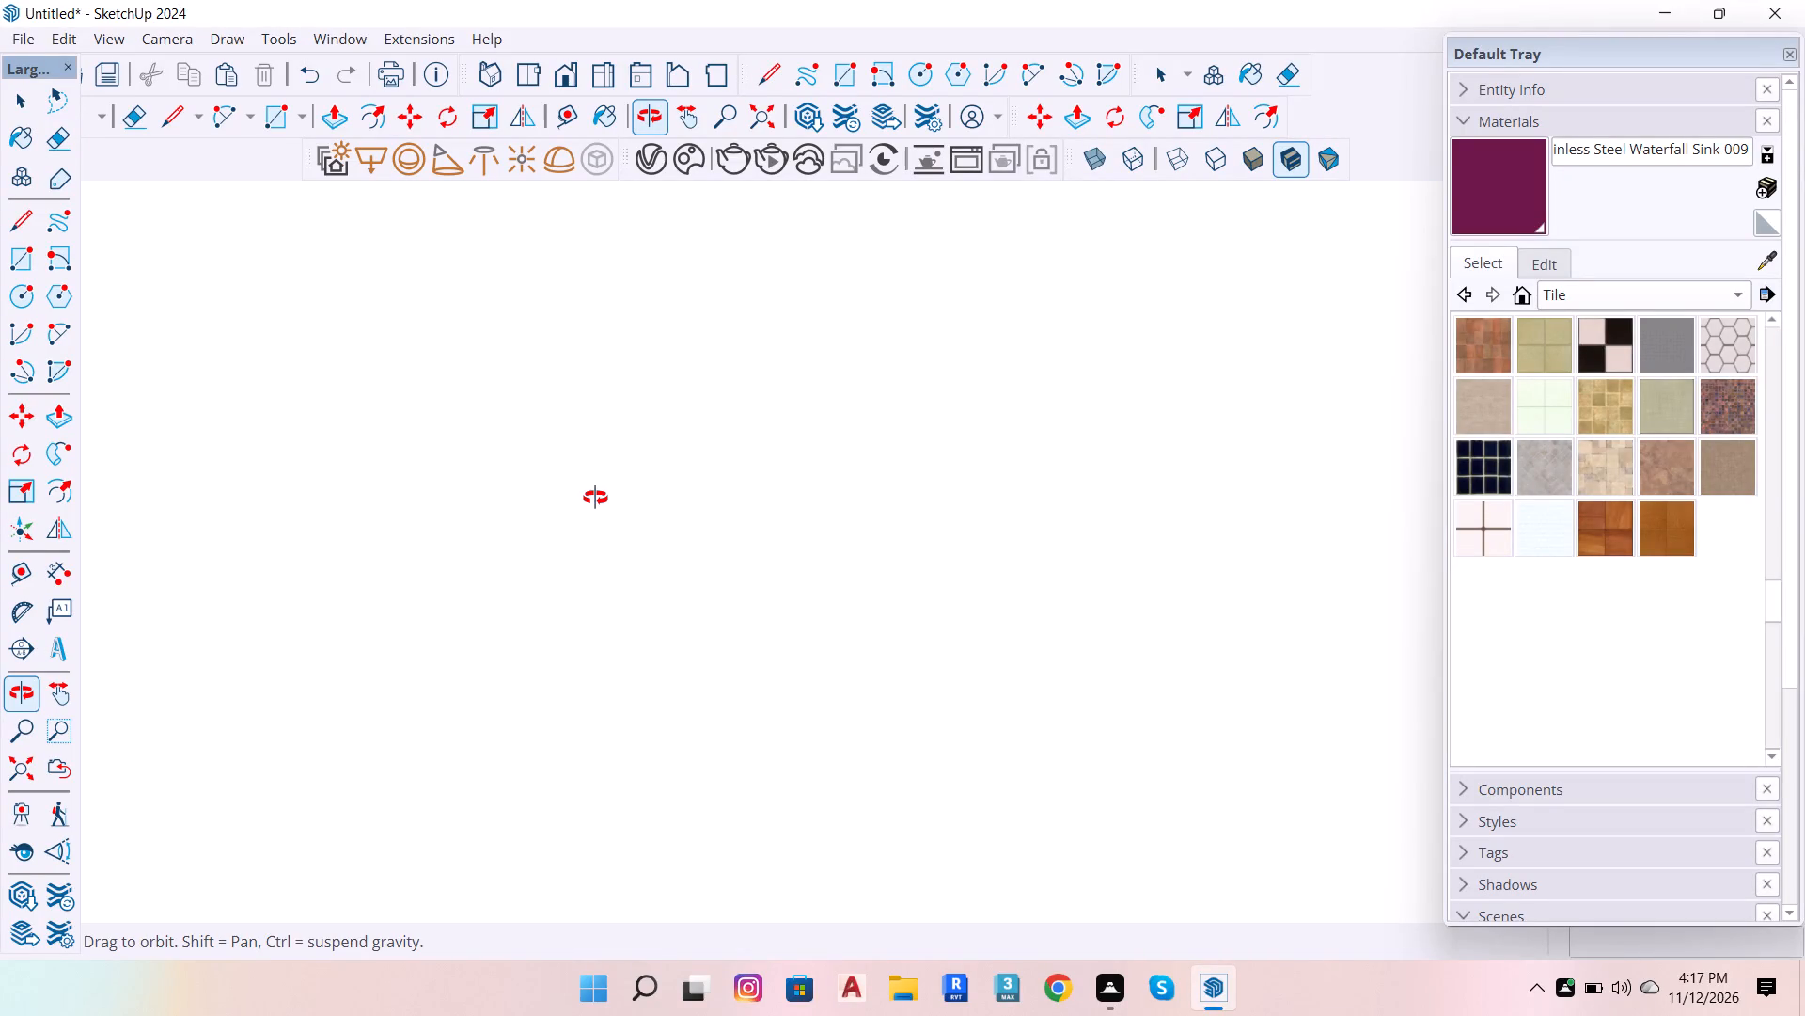
pyautogui.scroll(-6, 595, 498)
pyautogui.click(38, 759)
pyautogui.scroll(-6, 828, 672)
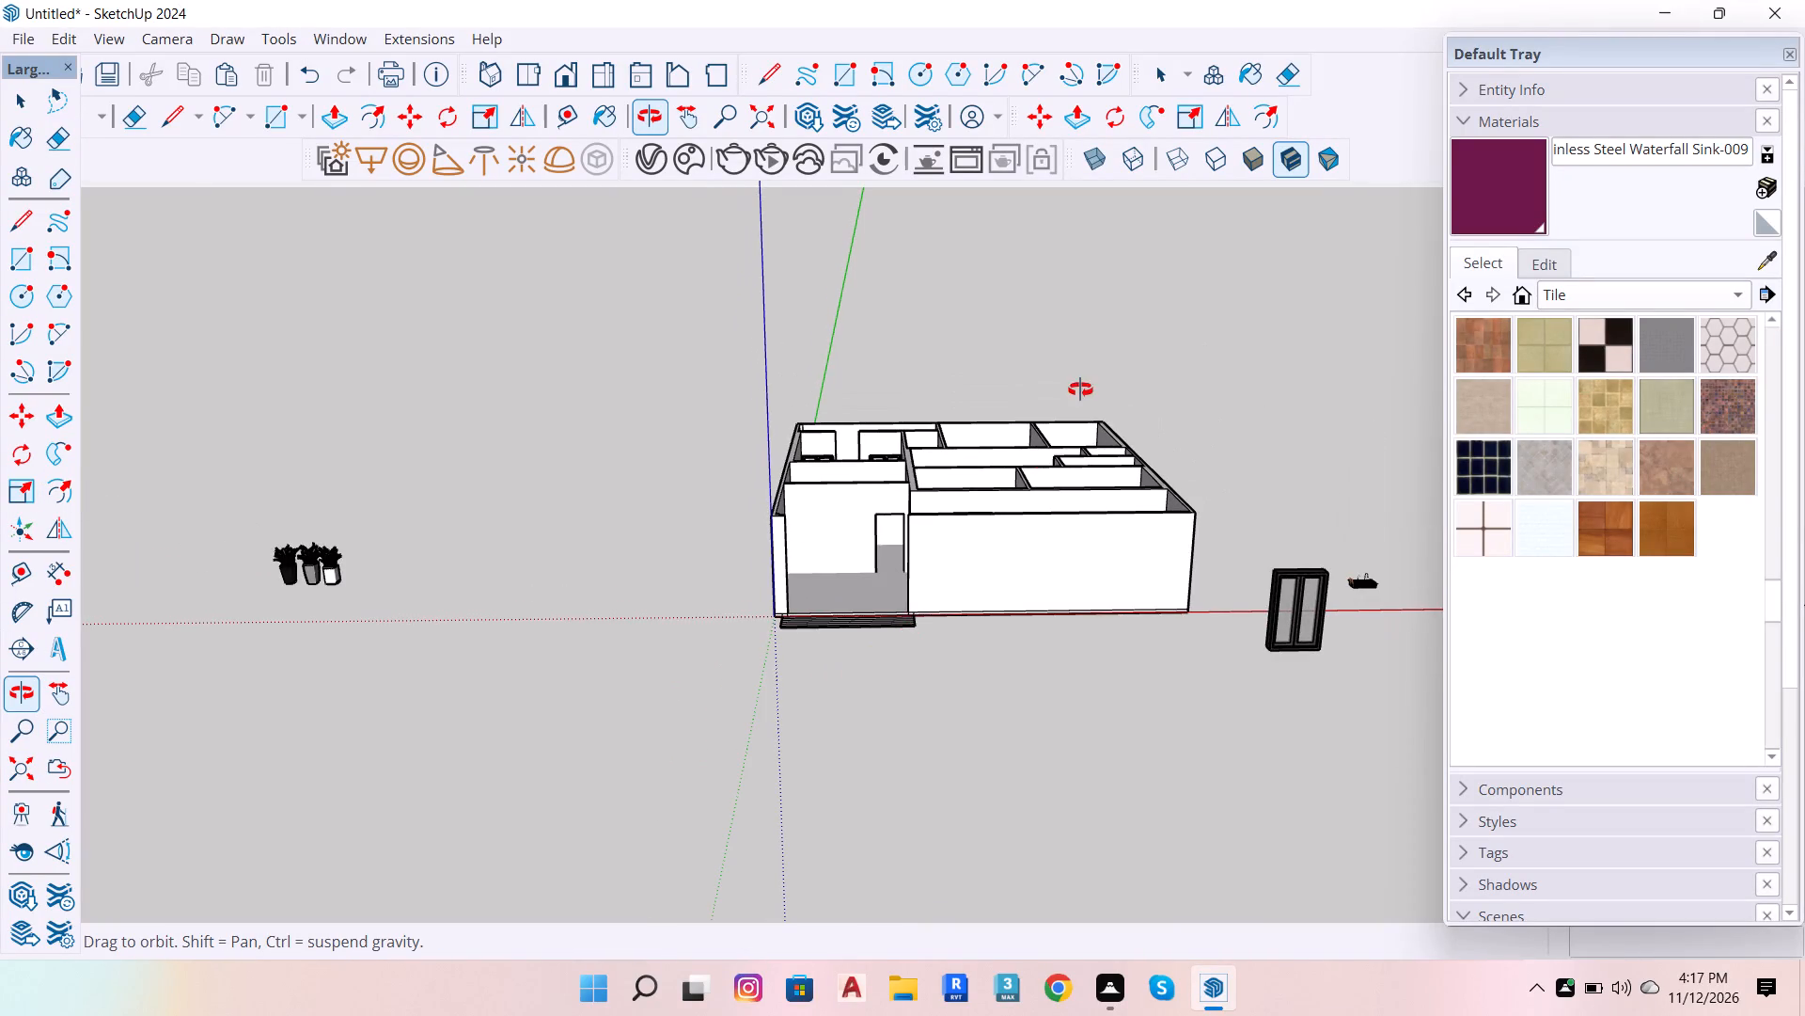
pyautogui.moveTo(1081, 376); pyautogui.dragTo(1064, 773)
pyautogui.scroll(-5, 1028, 583)
pyautogui.scroll(6, 1103, 363)
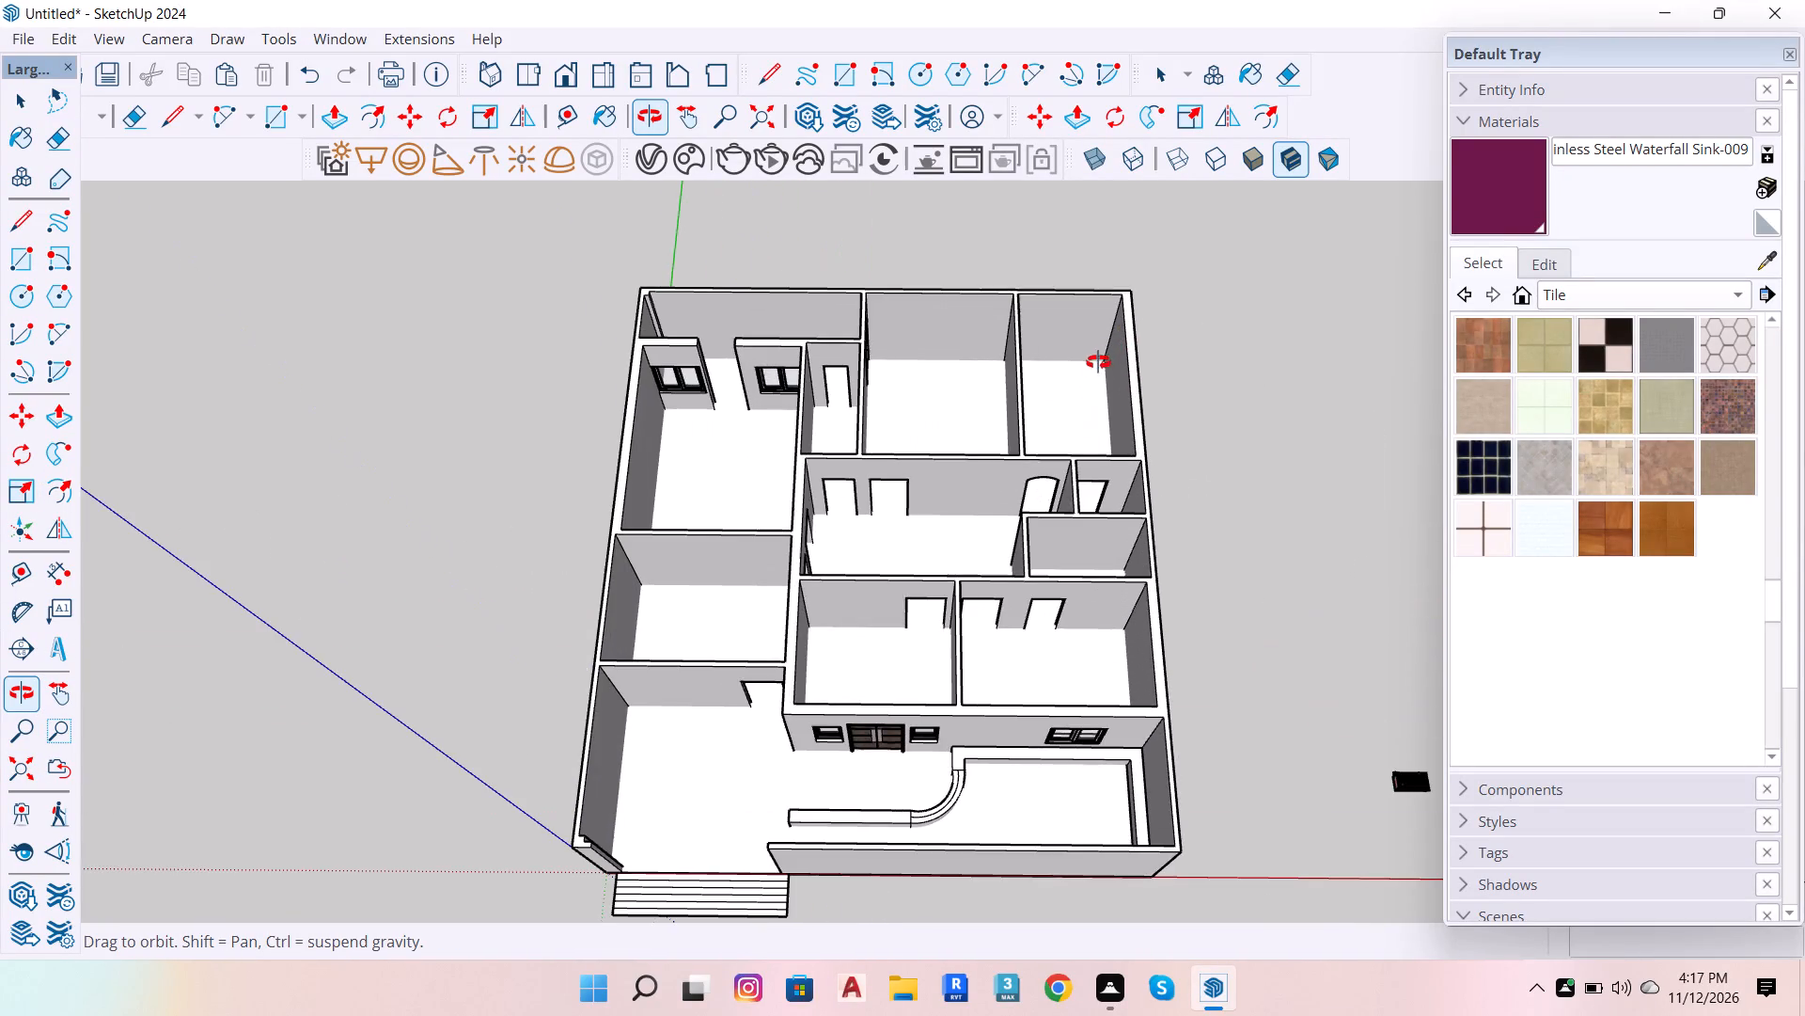
pyautogui.scroll(5, 1028, 579)
pyautogui.scroll(-7, 991, 403)
pyautogui.scroll(-6, 895, 366)
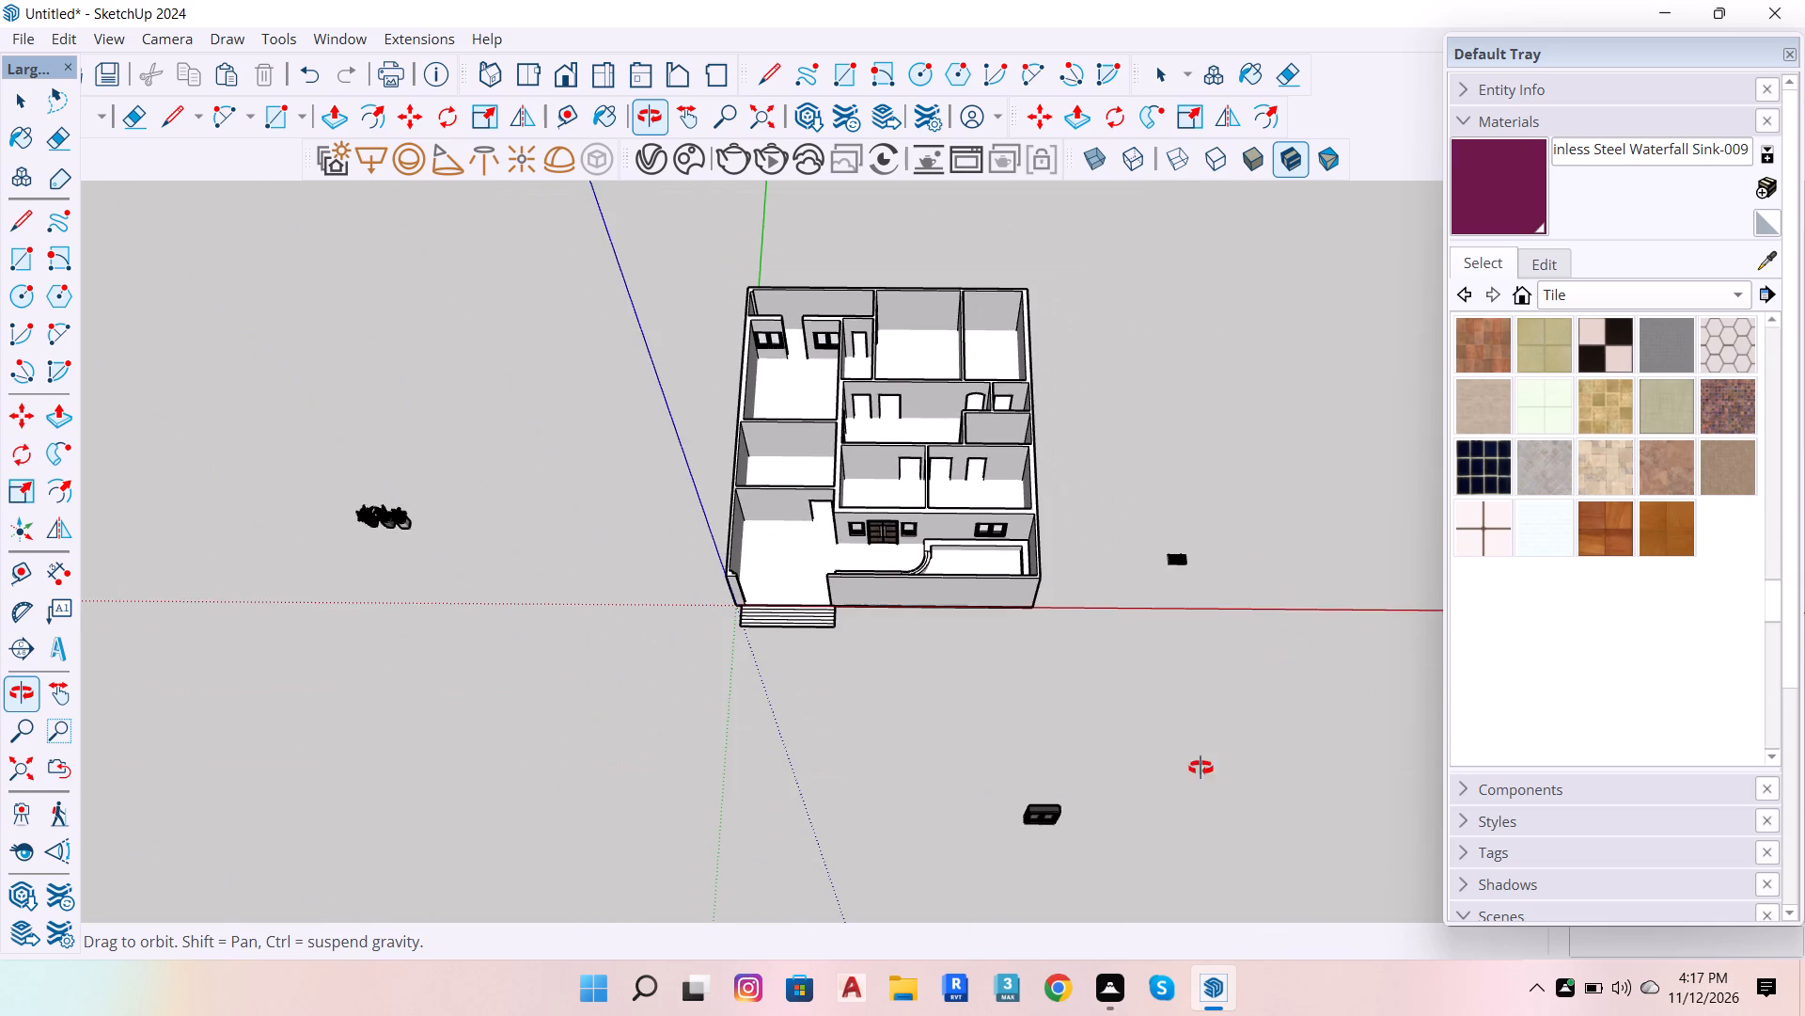
pyautogui.scroll(6, 1154, 825)
pyautogui.moveTo(1019, 795); pyautogui.dragTo(1052, 558)
pyautogui.scroll(6, 1044, 580)
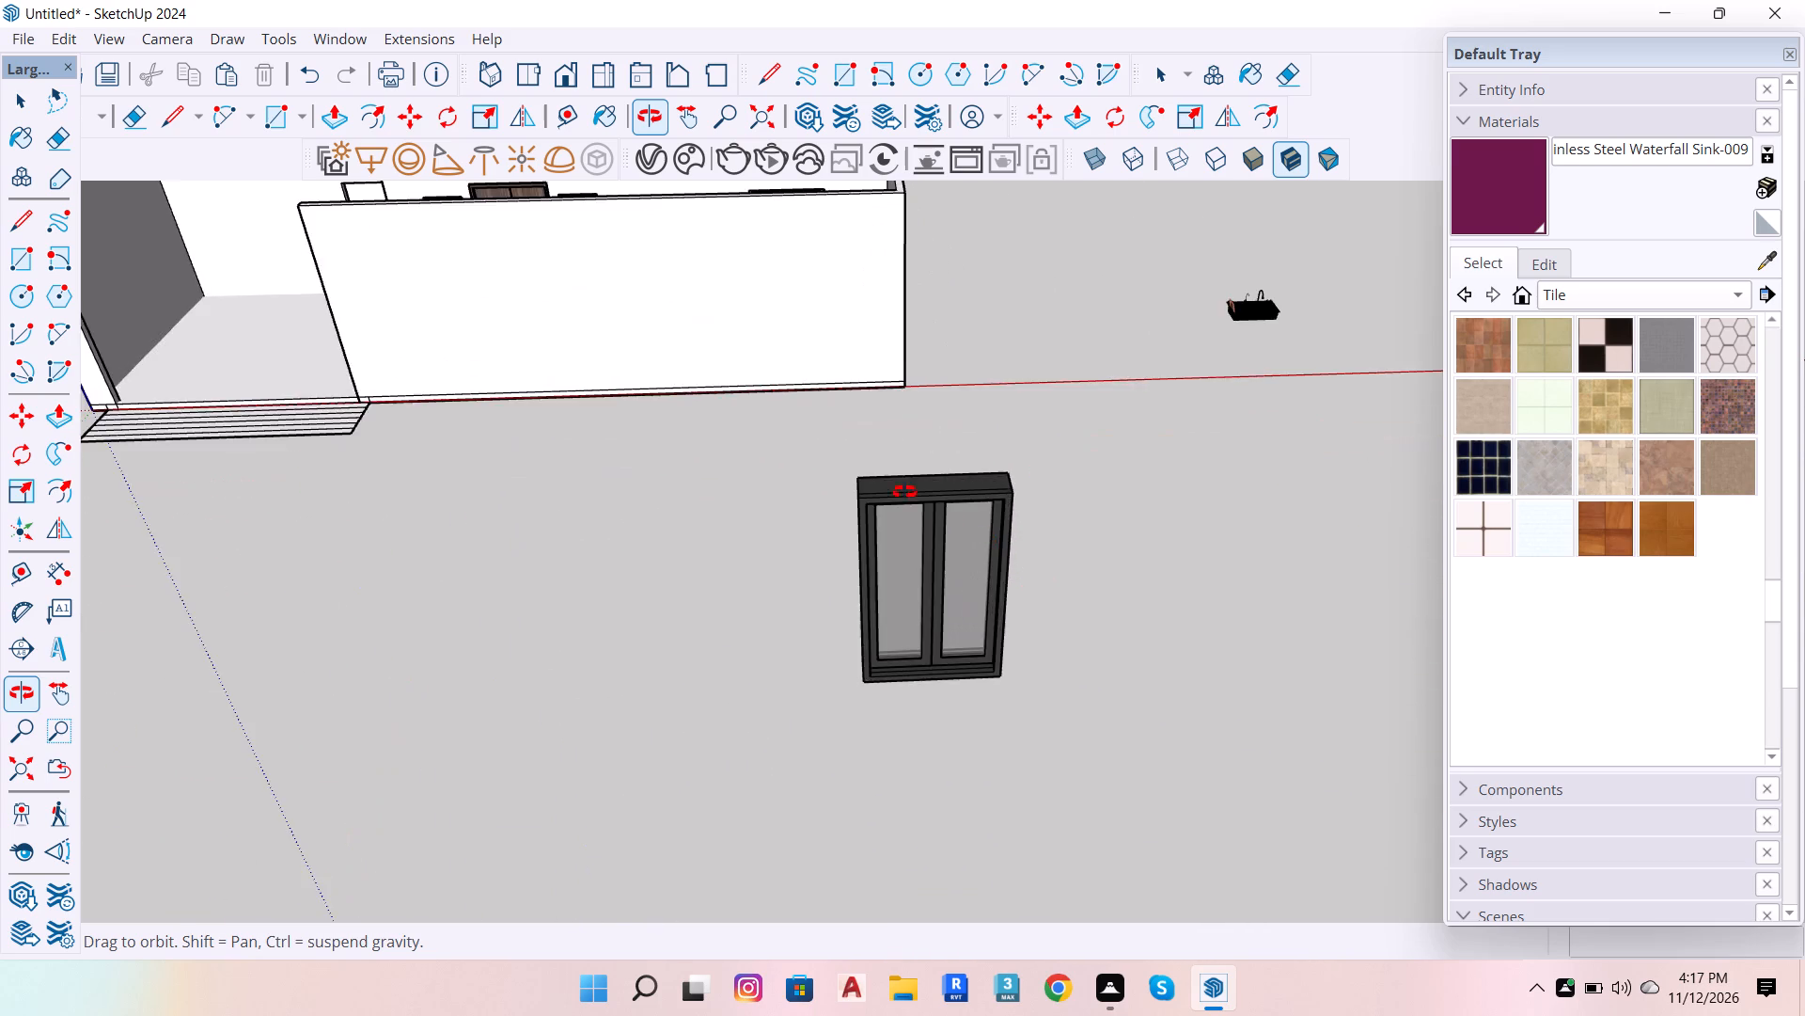
pyautogui.scroll(6, 880, 462)
pyautogui.scroll(-6, 866, 534)
pyautogui.moveTo(812, 603); pyautogui.dragTo(1150, 716)
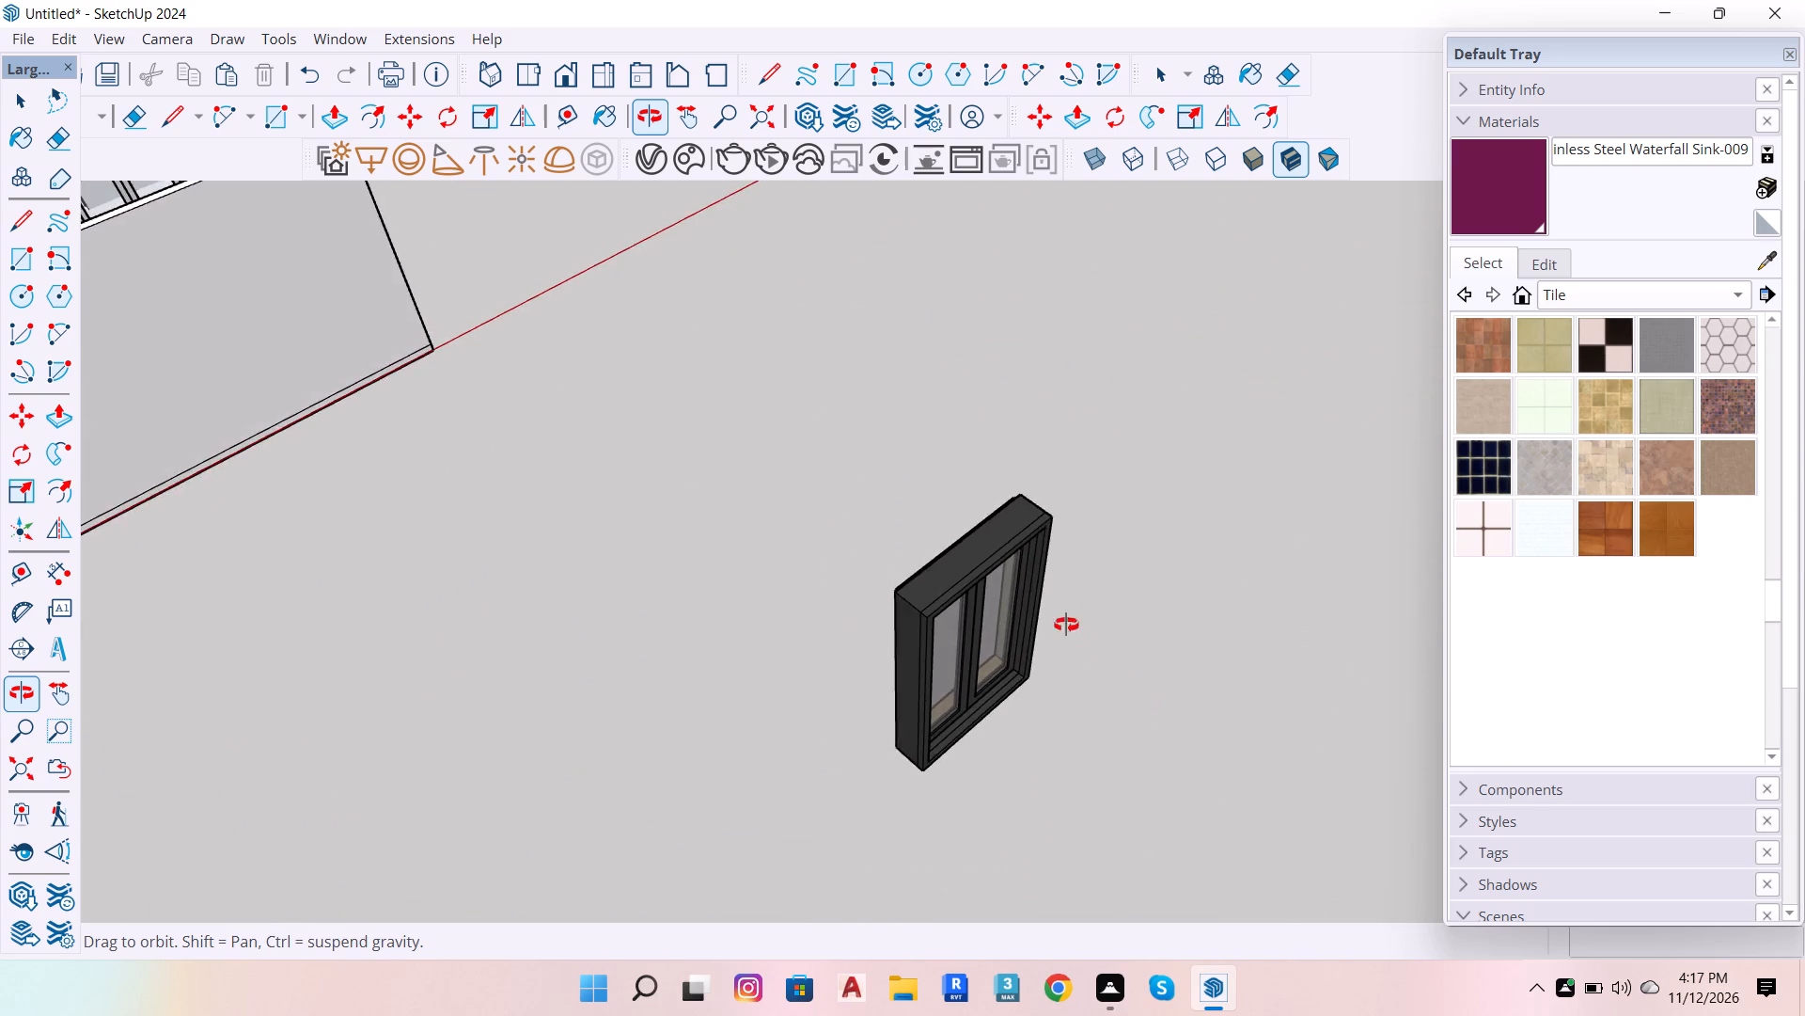
pyautogui.scroll(-12, 1059, 603)
pyautogui.scroll(12, 533, 509)
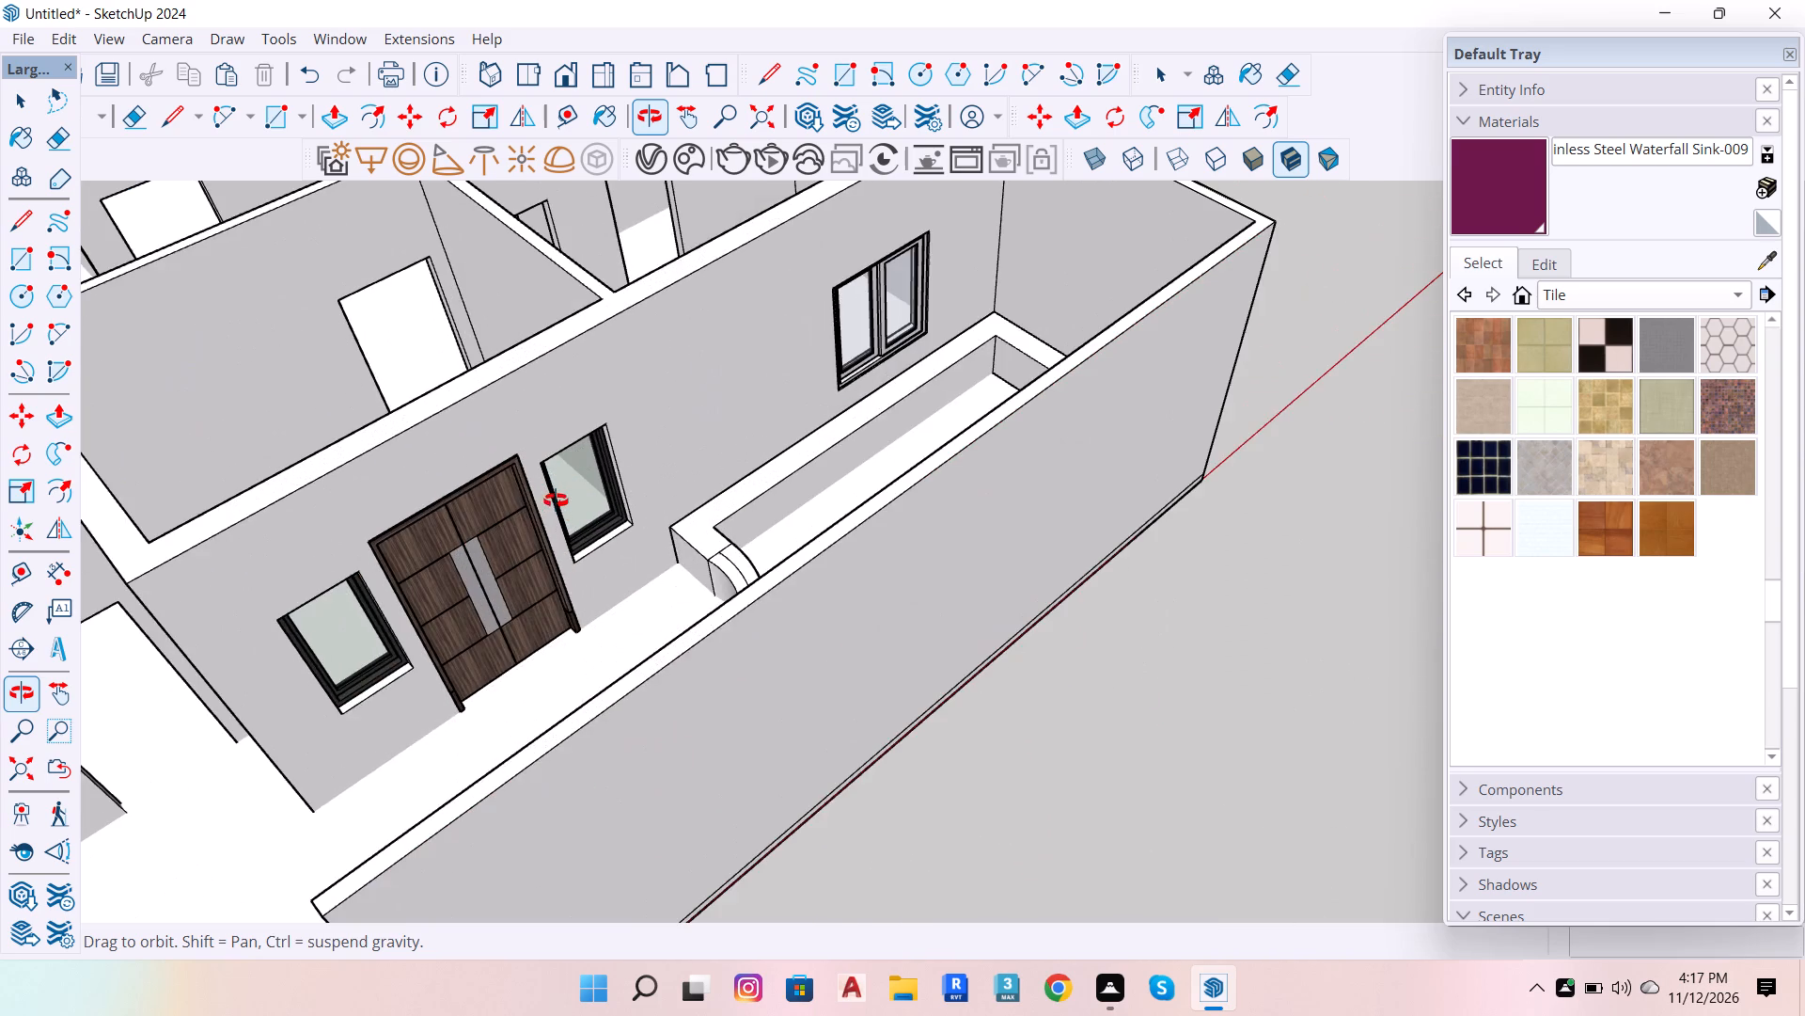
pyautogui.scroll(-15, 512, 536)
pyautogui.scroll(6, 883, 648)
pyautogui.moveTo(934, 612); pyautogui.dragTo(687, 542)
pyautogui.scroll(-15, 848, 616)
pyautogui.scroll(6, 728, 416)
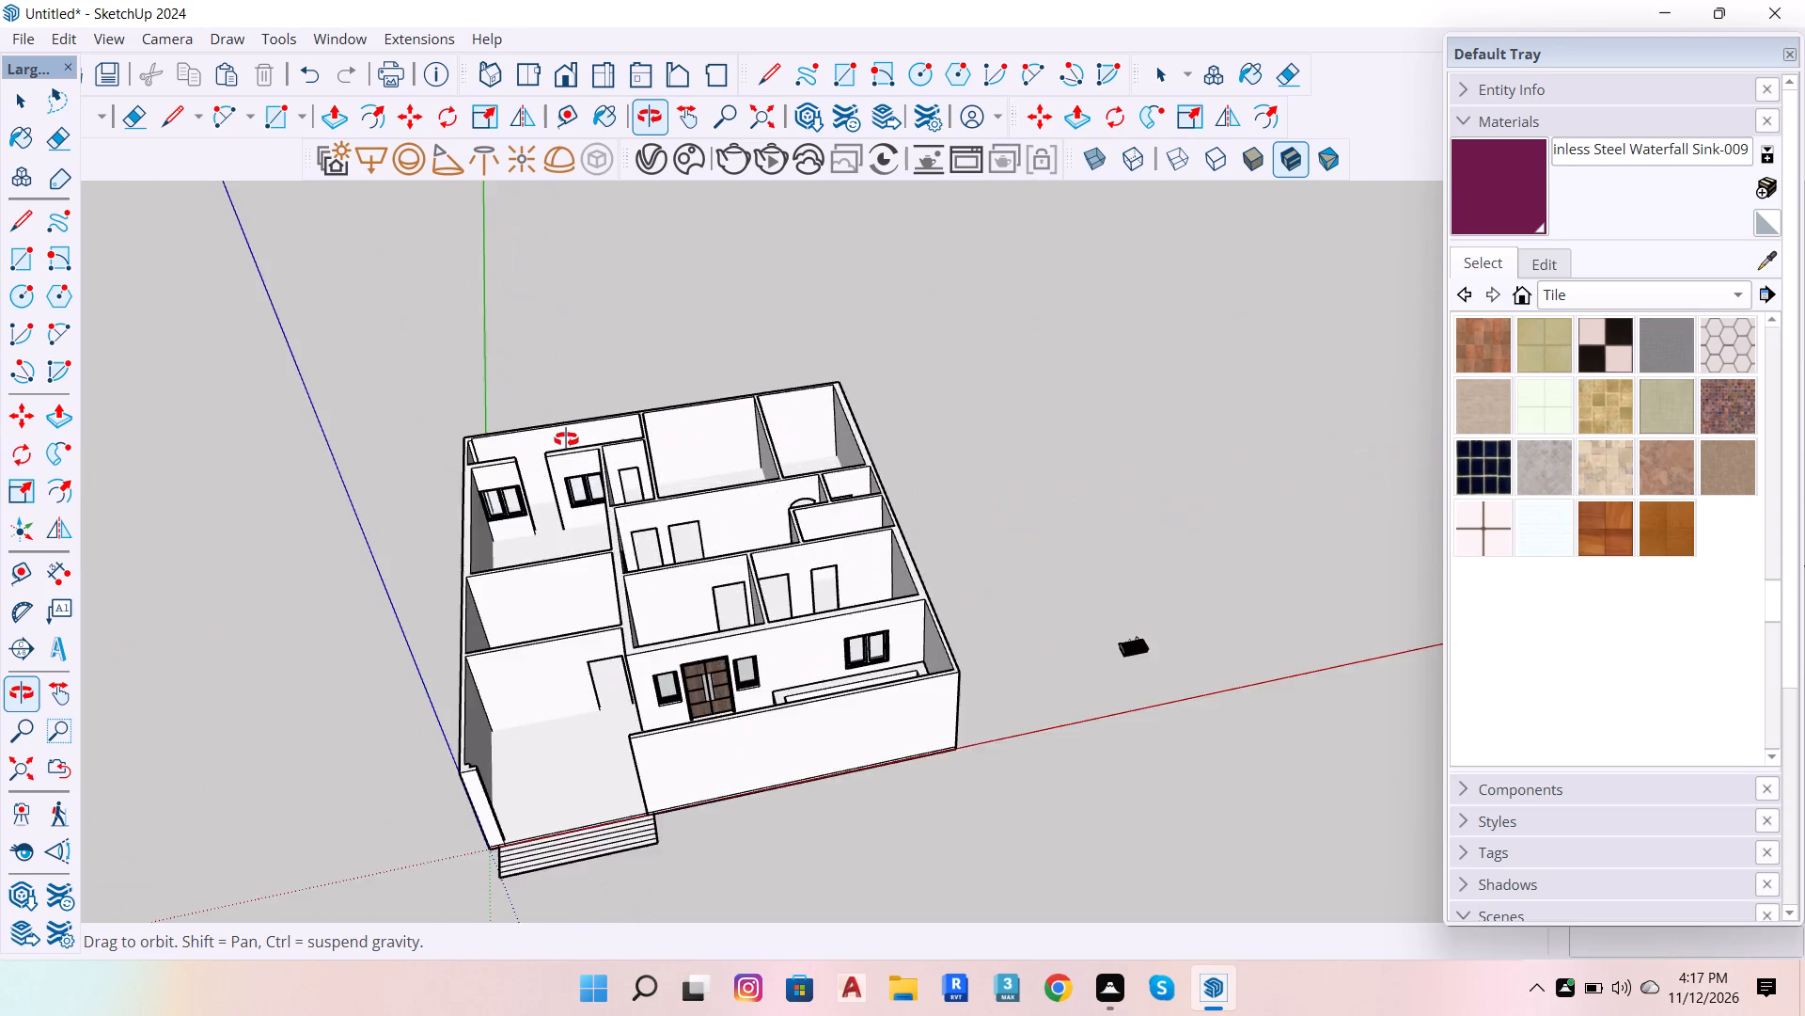
pyautogui.moveTo(567, 442); pyautogui.dragTo(1243, 357)
pyautogui.scroll(-7, 966, 584)
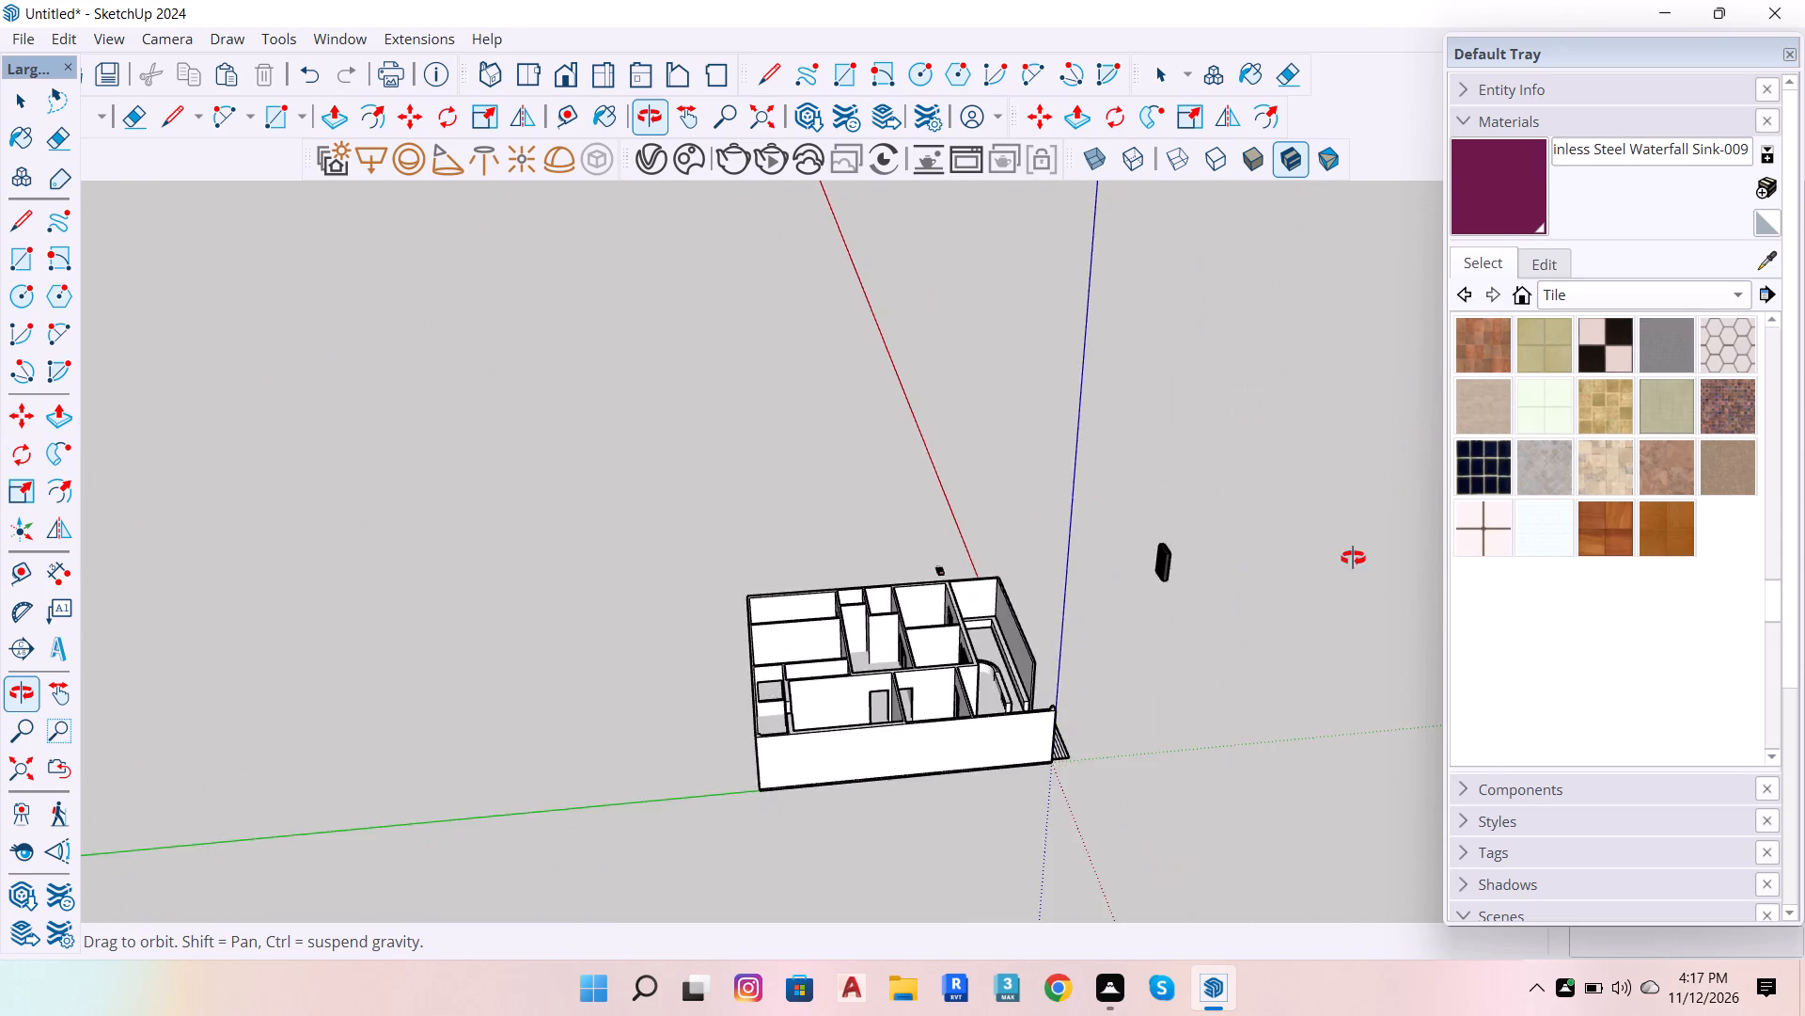
# Rotate the spare two-pane window outside the house a quarter turn about the vertical axis through its lower corner.
pyautogui.scroll(5, 1353, 558)
pyautogui.click(1102, 555)
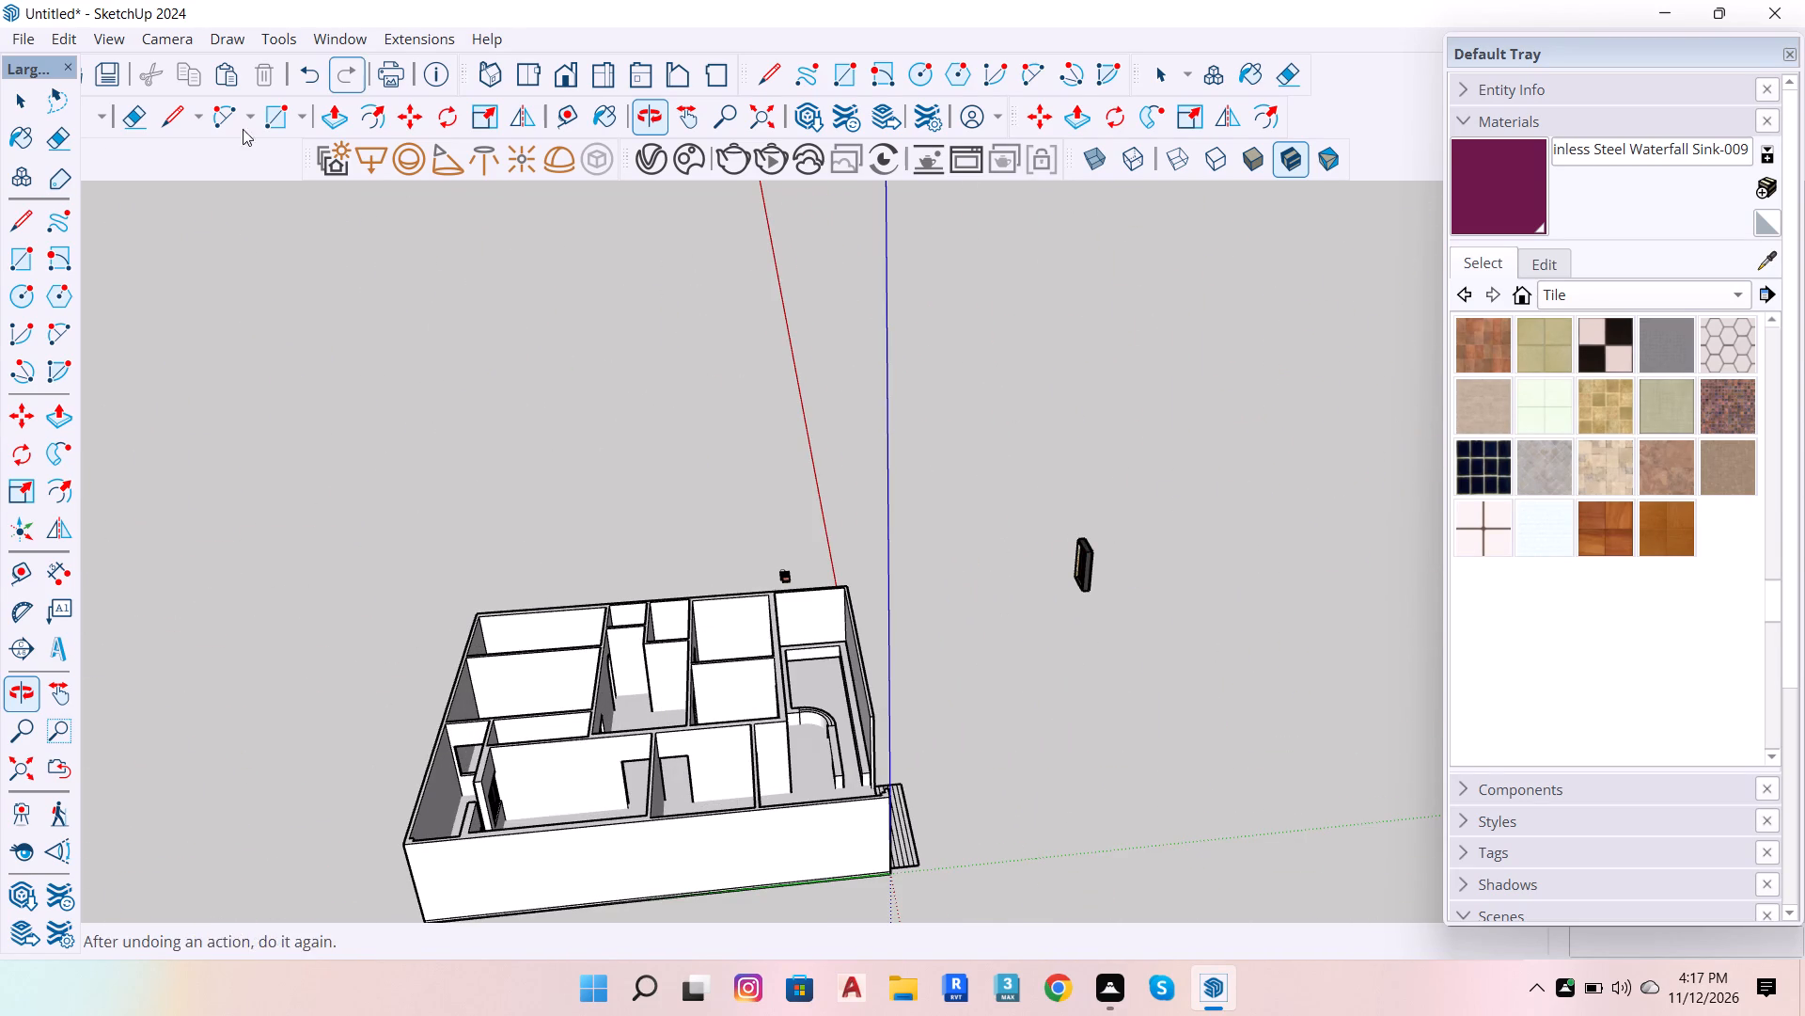
pyautogui.click(13, 104)
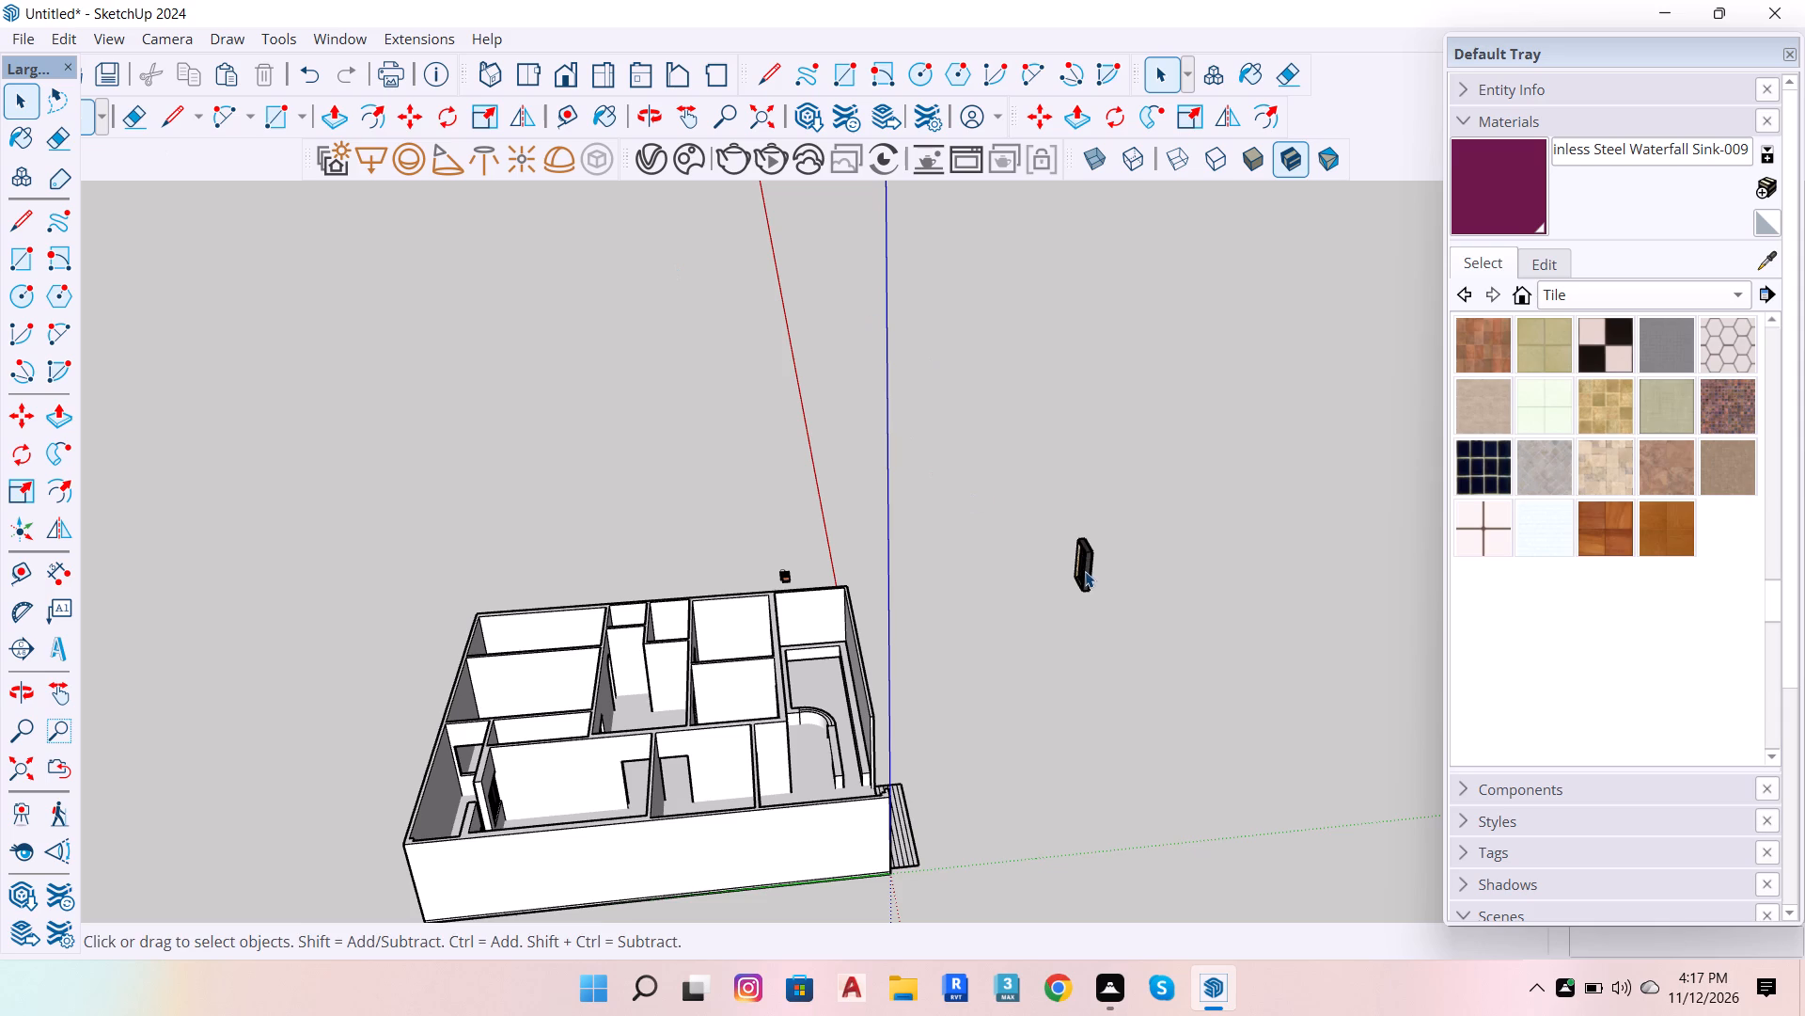
pyautogui.click(1085, 571)
pyautogui.click(10, 452)
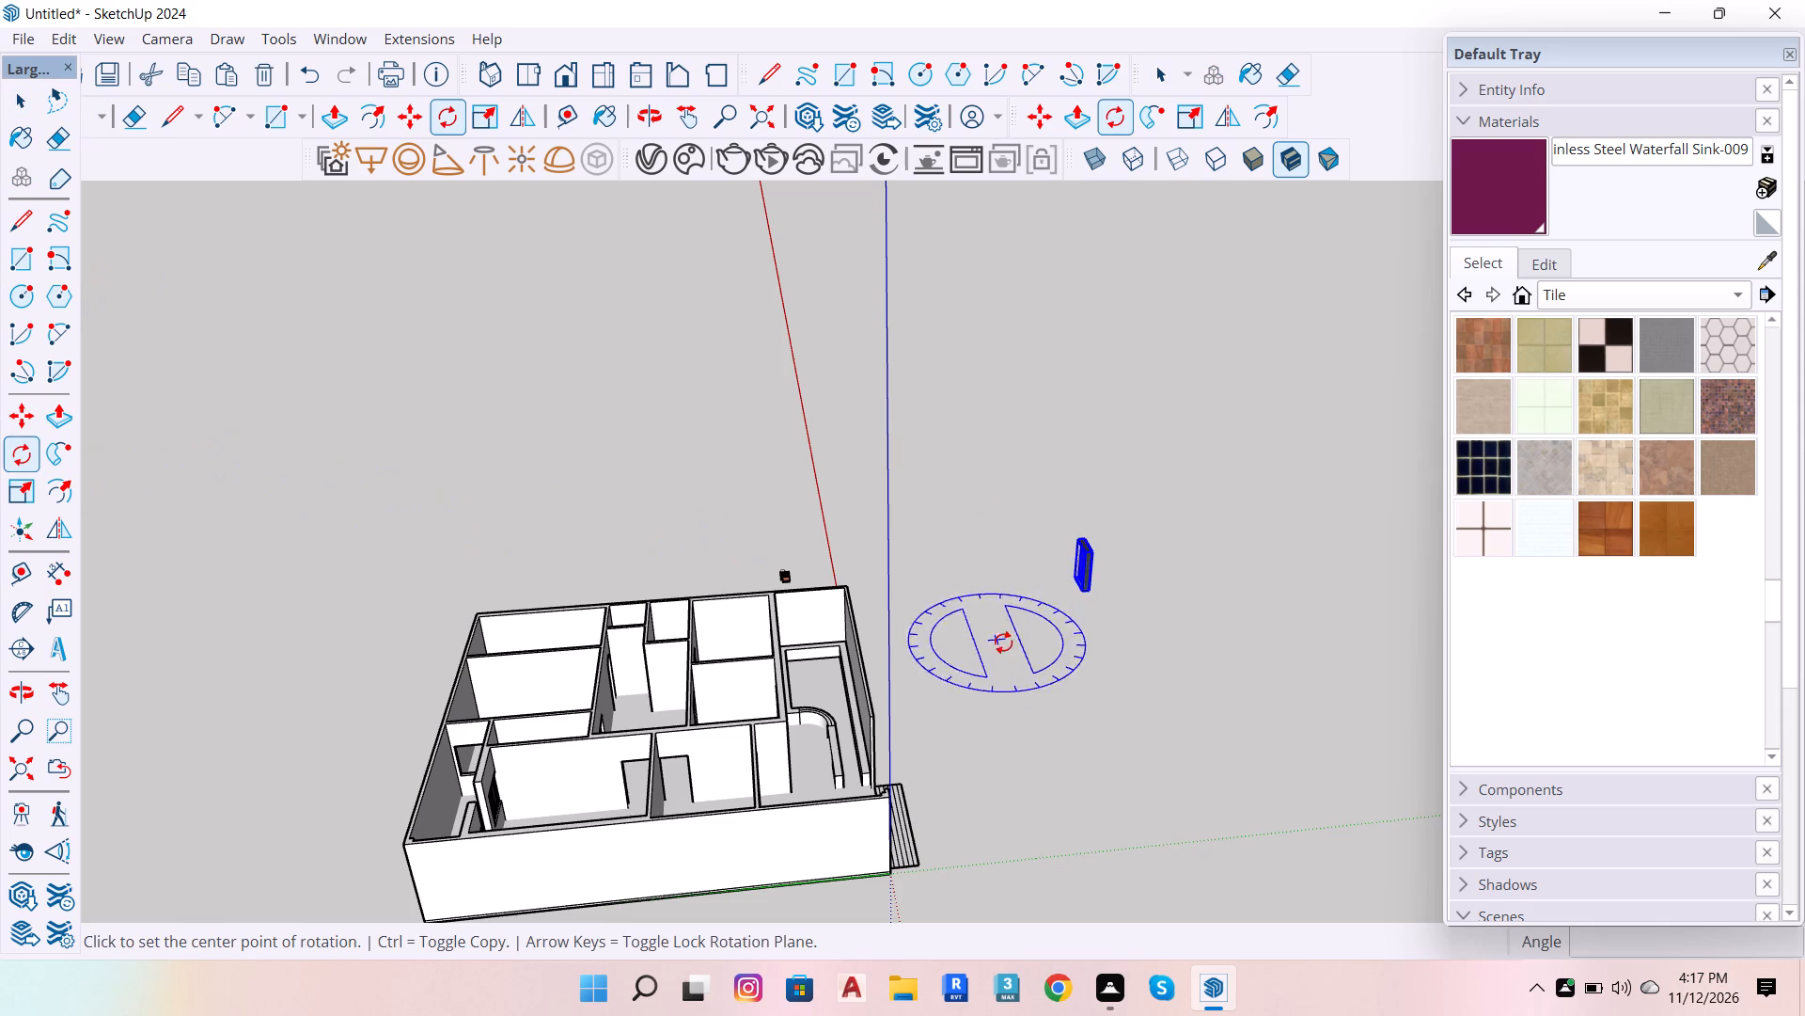
pyautogui.scroll(20, 1085, 611)
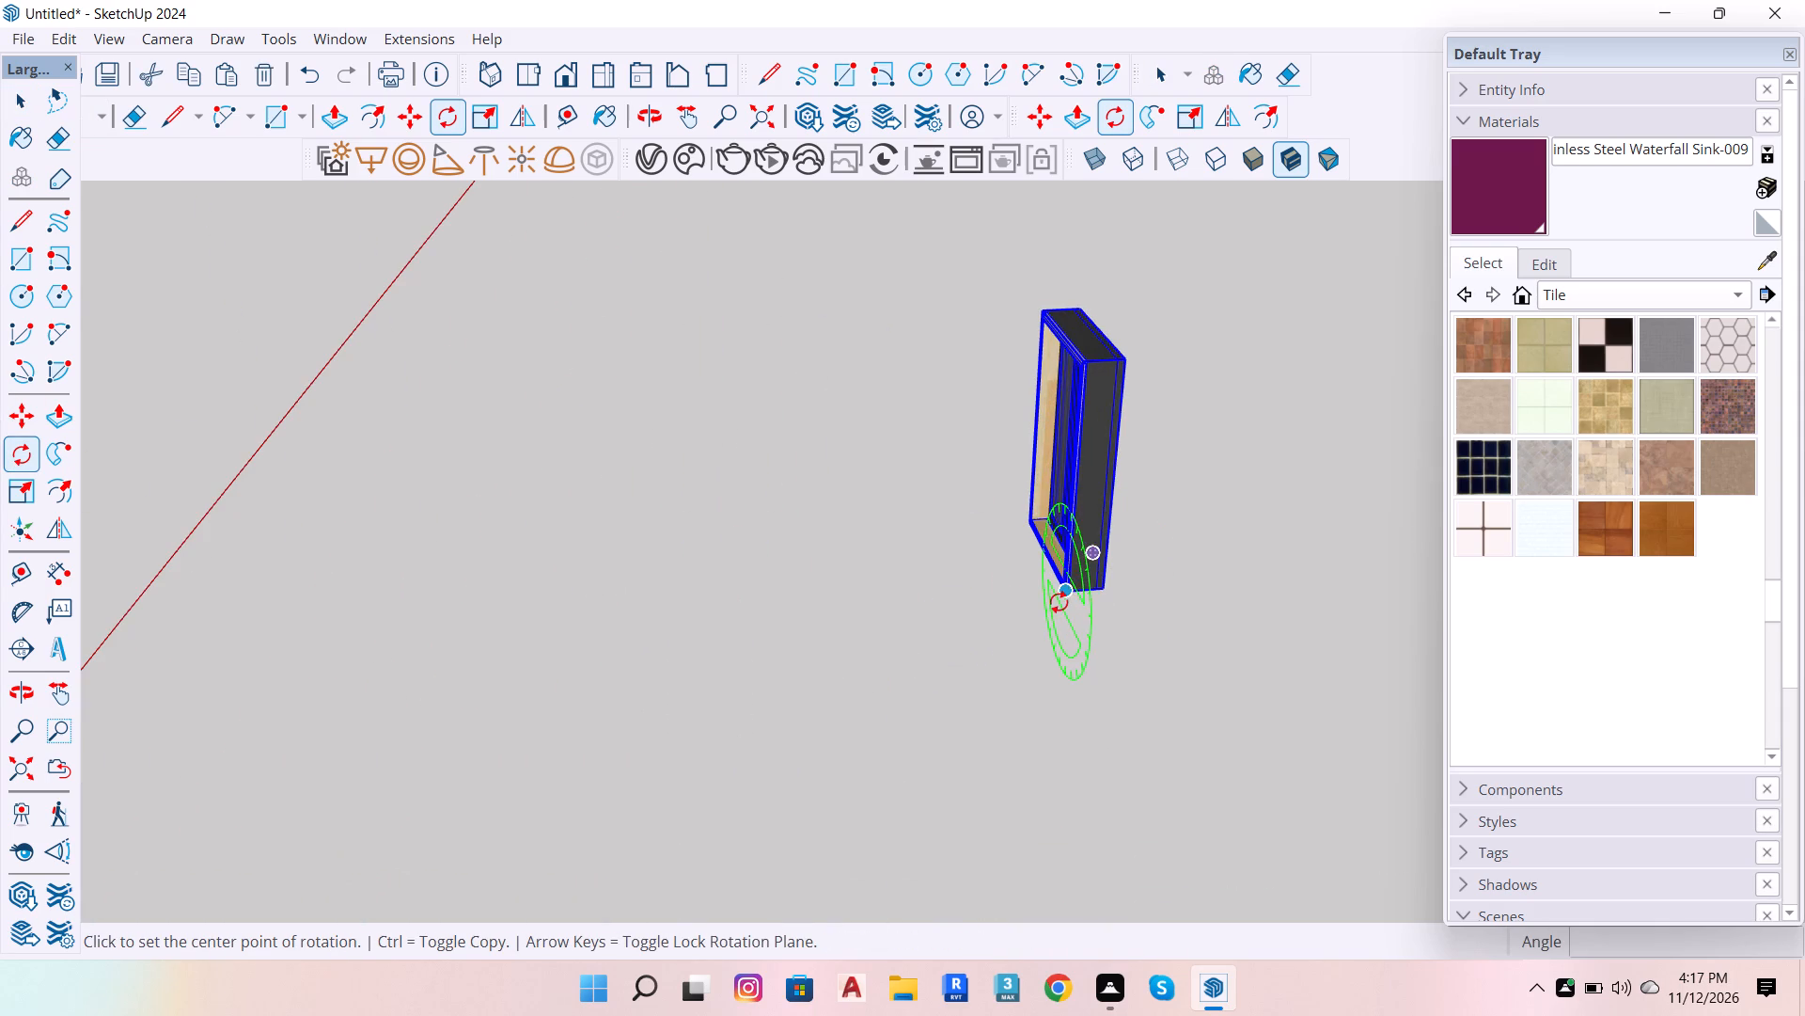
pyautogui.press('Up')
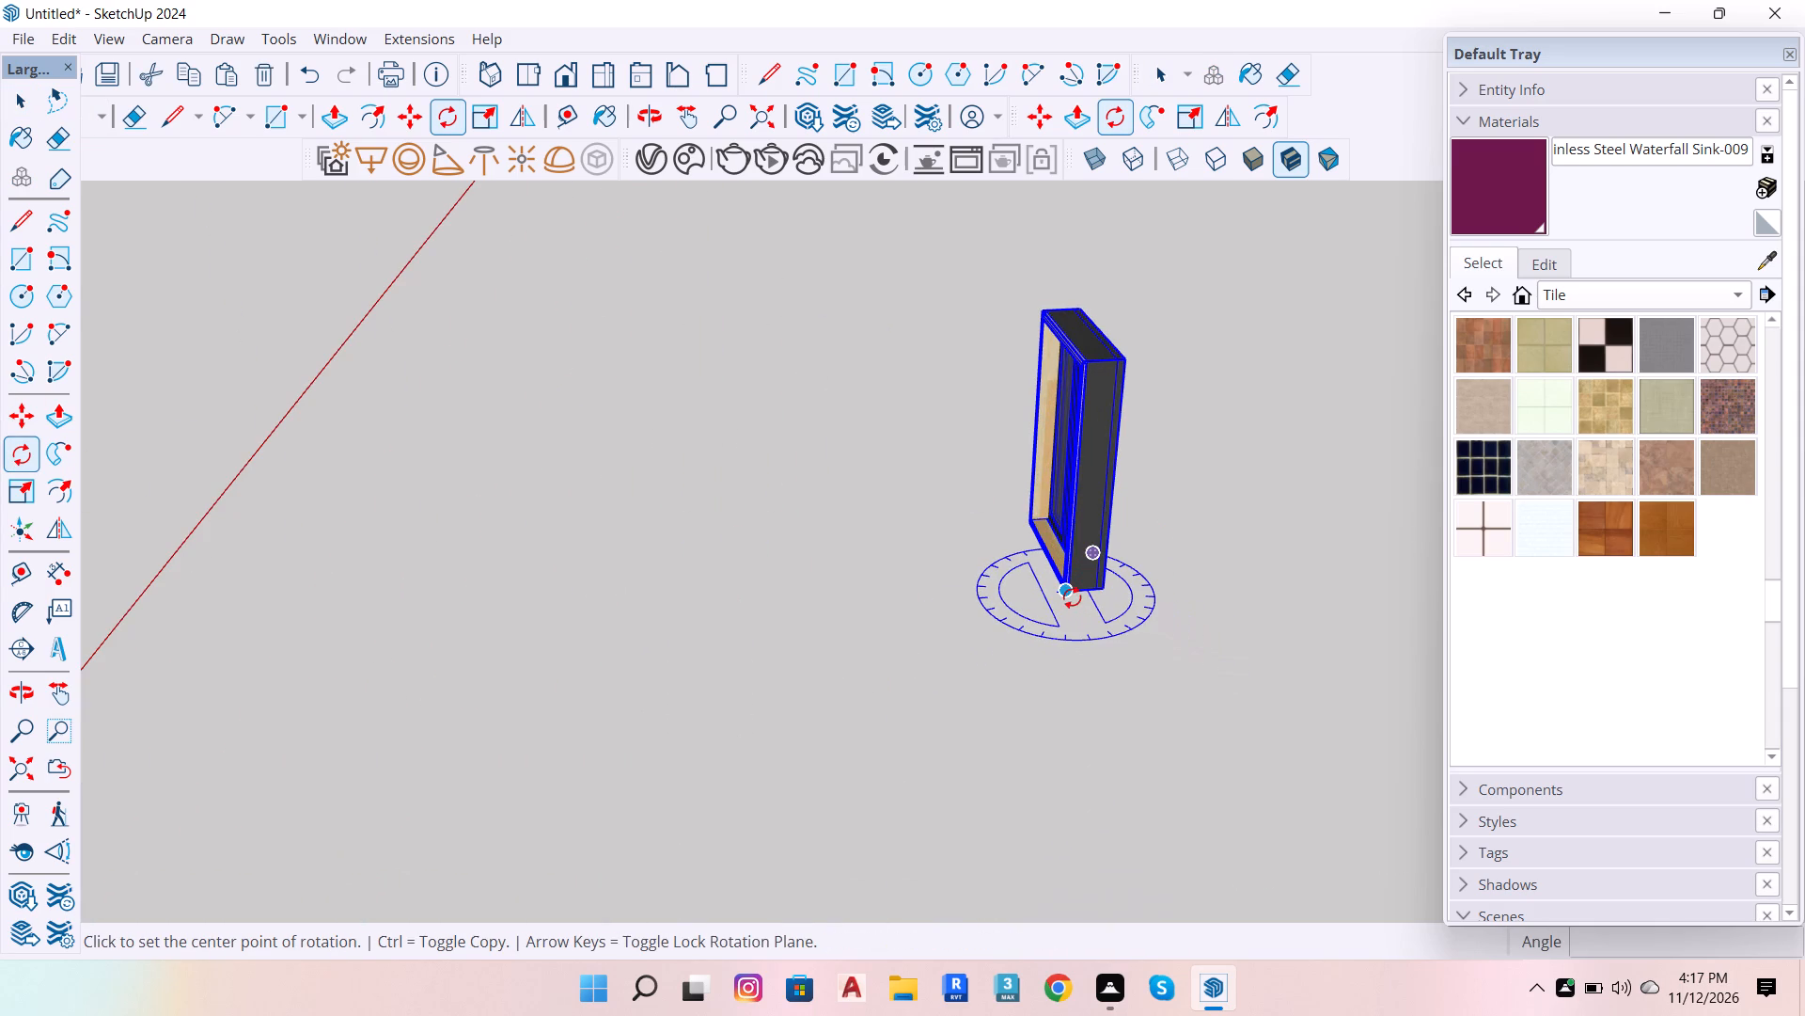
pyautogui.click(1072, 597)
pyautogui.click(1188, 600)
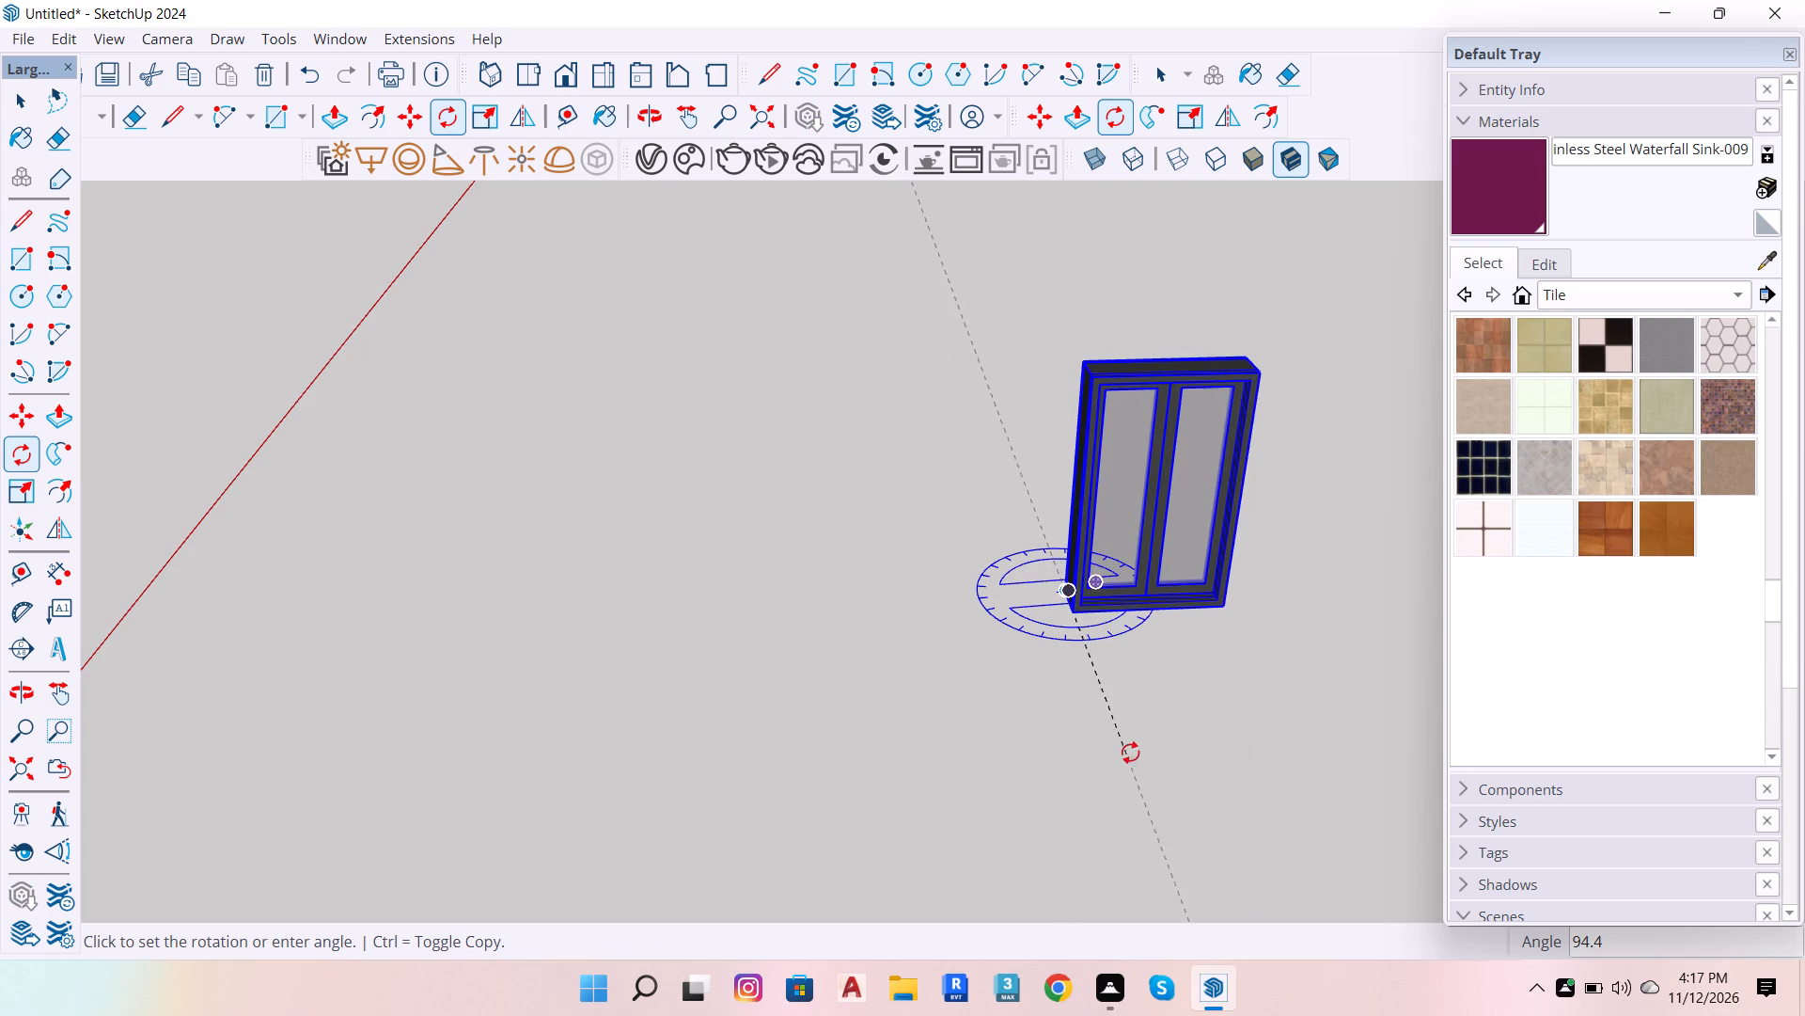
pyautogui.click(1154, 737)
pyautogui.scroll(-7, 872, 730)
pyautogui.press('space')
pyautogui.press('space')
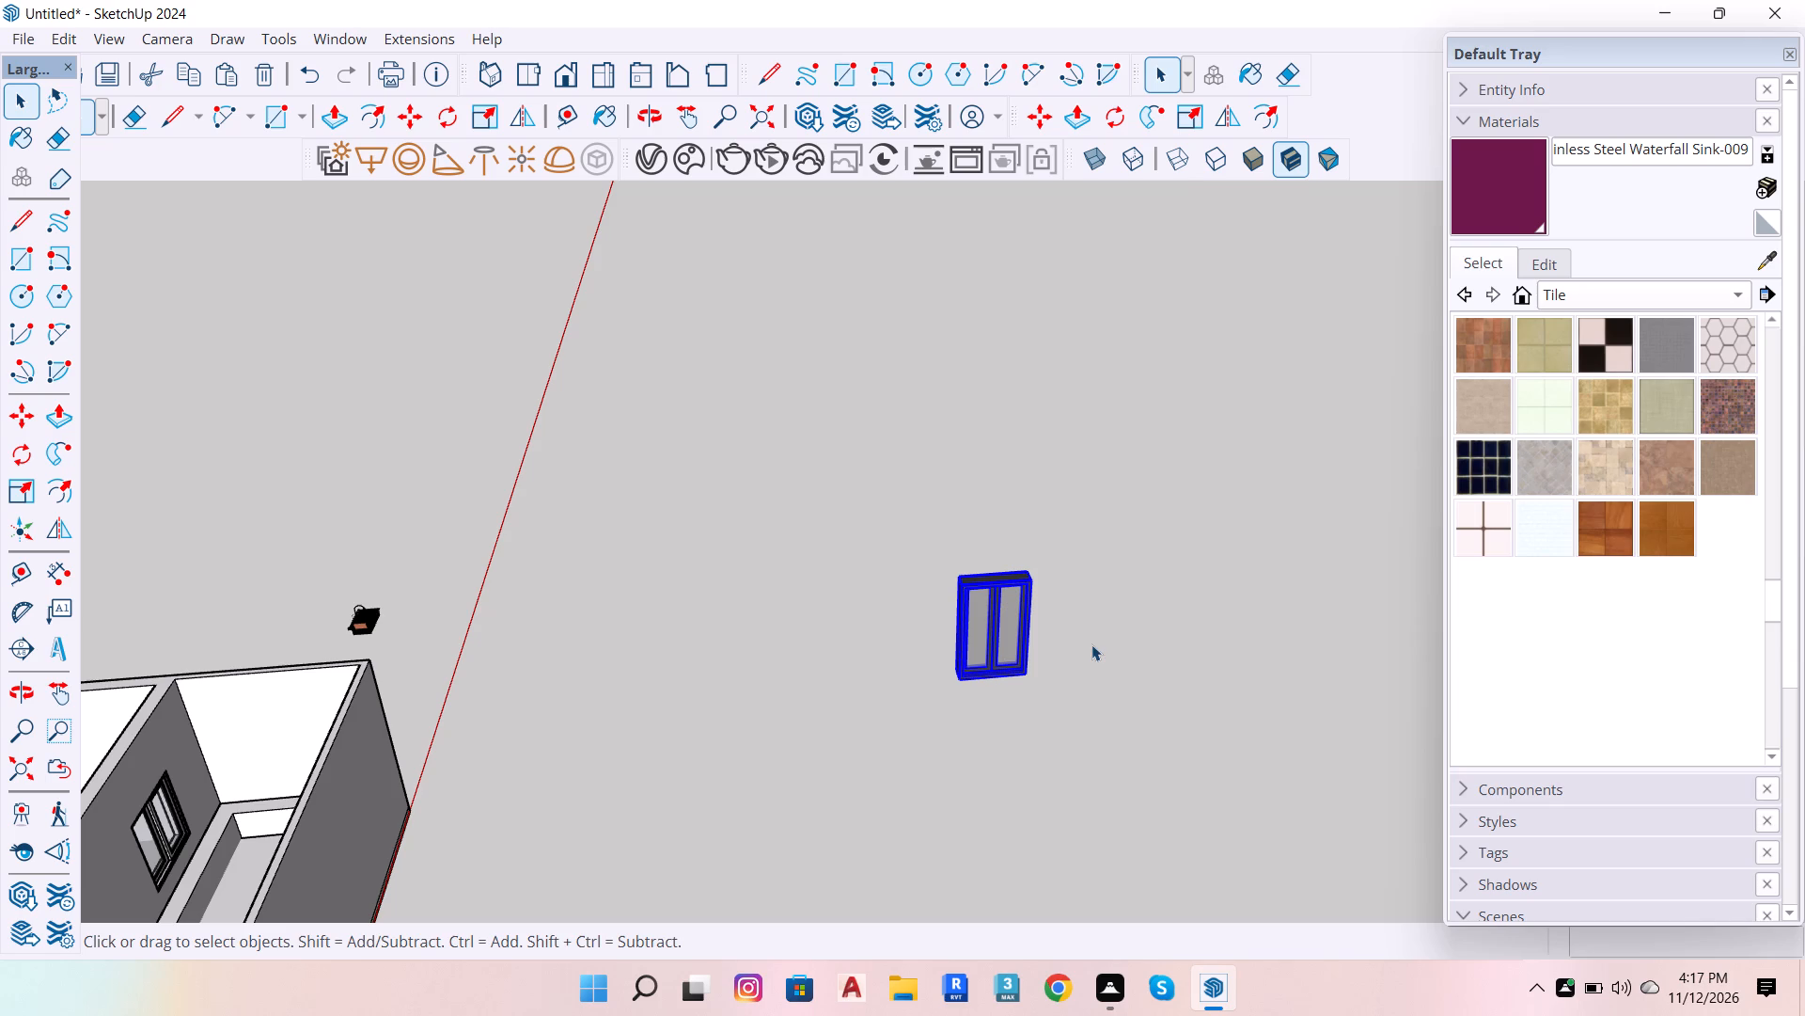
# Move the rotated window by its lower corner into the empty opening in the end wall of the narrow rear room.
pyautogui.press('m')
pyautogui.scroll(13, 939, 708)
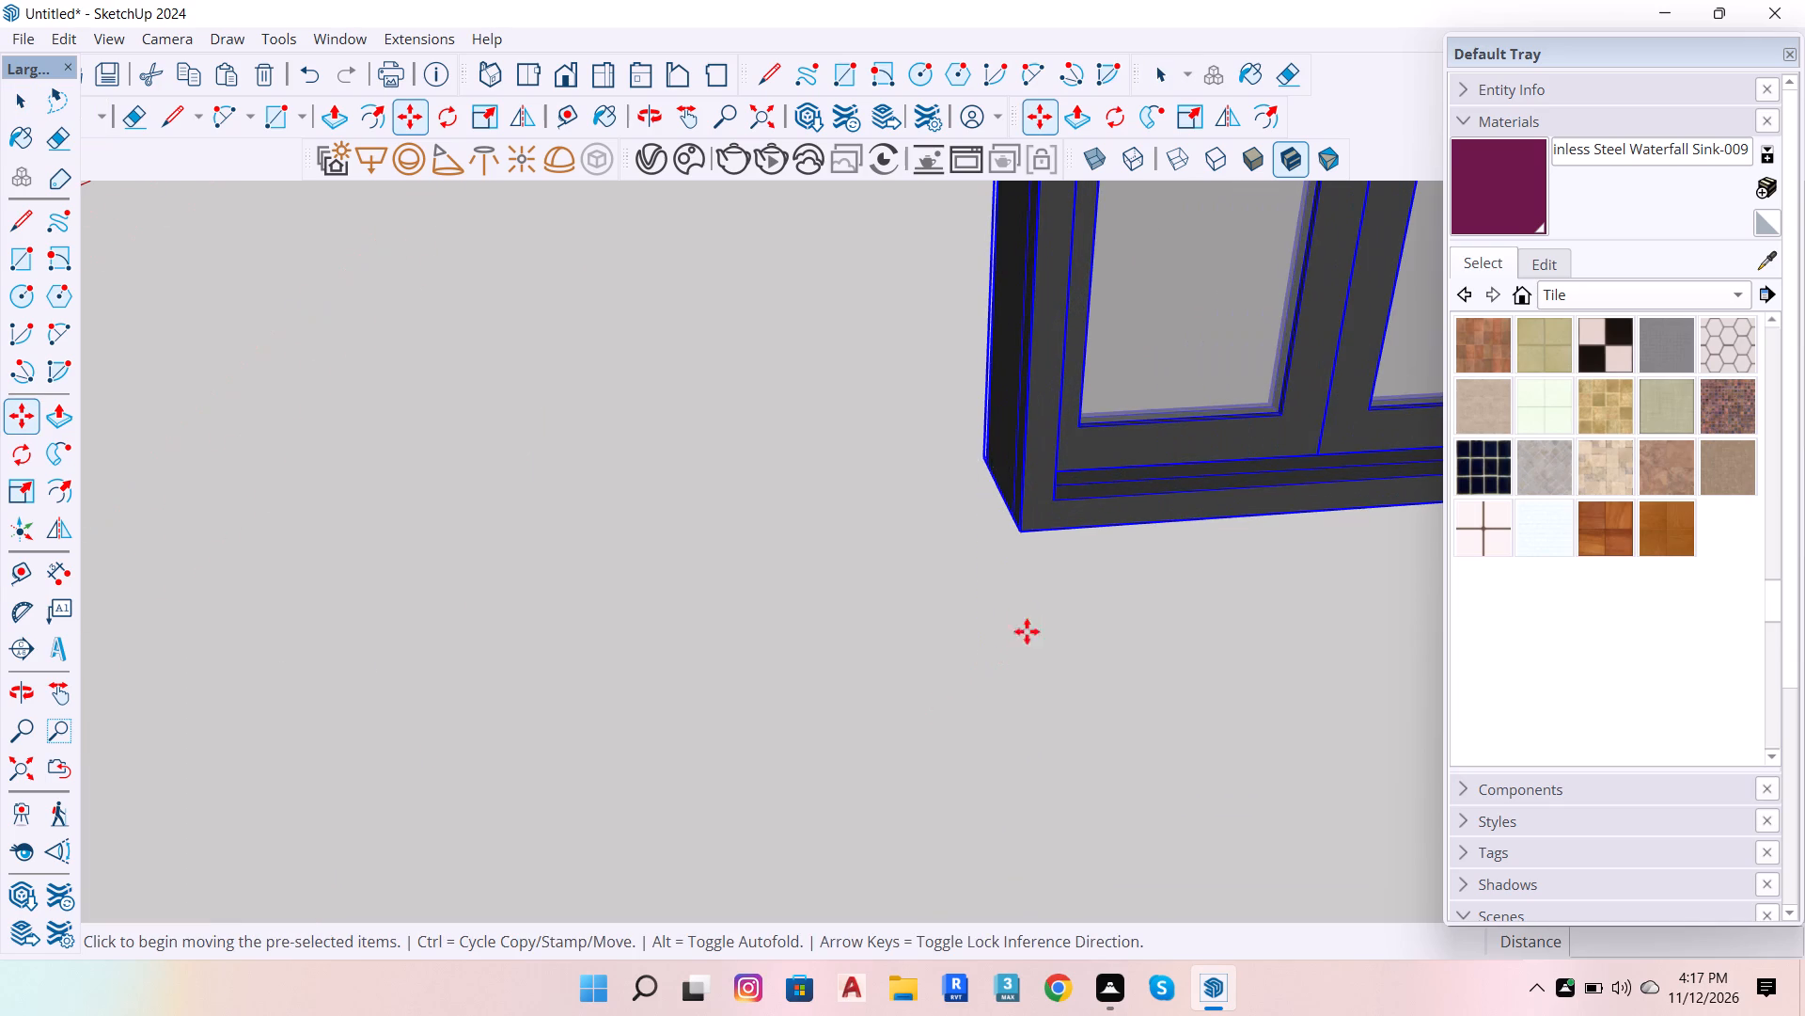
pyautogui.click(1029, 536)
pyautogui.scroll(-14, 1163, 491)
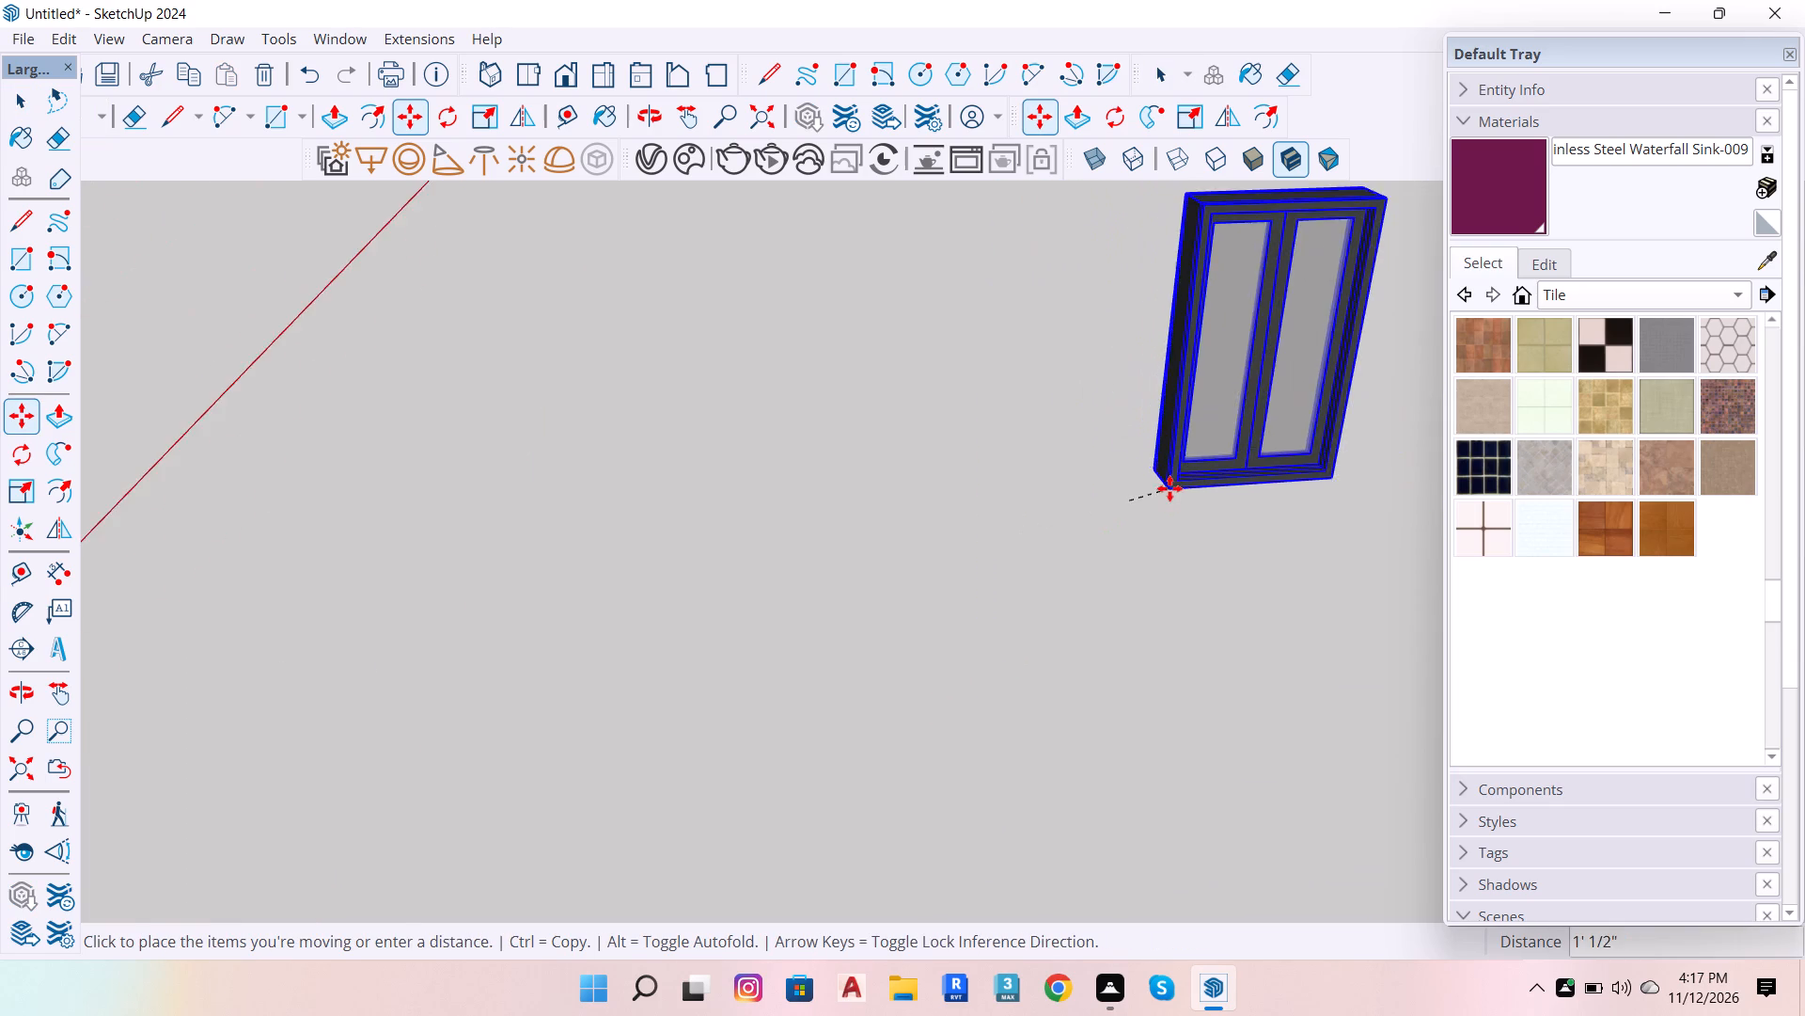
pyautogui.scroll(-8, 1169, 488)
pyautogui.scroll(-16, 1215, 552)
pyautogui.scroll(-7, 1215, 557)
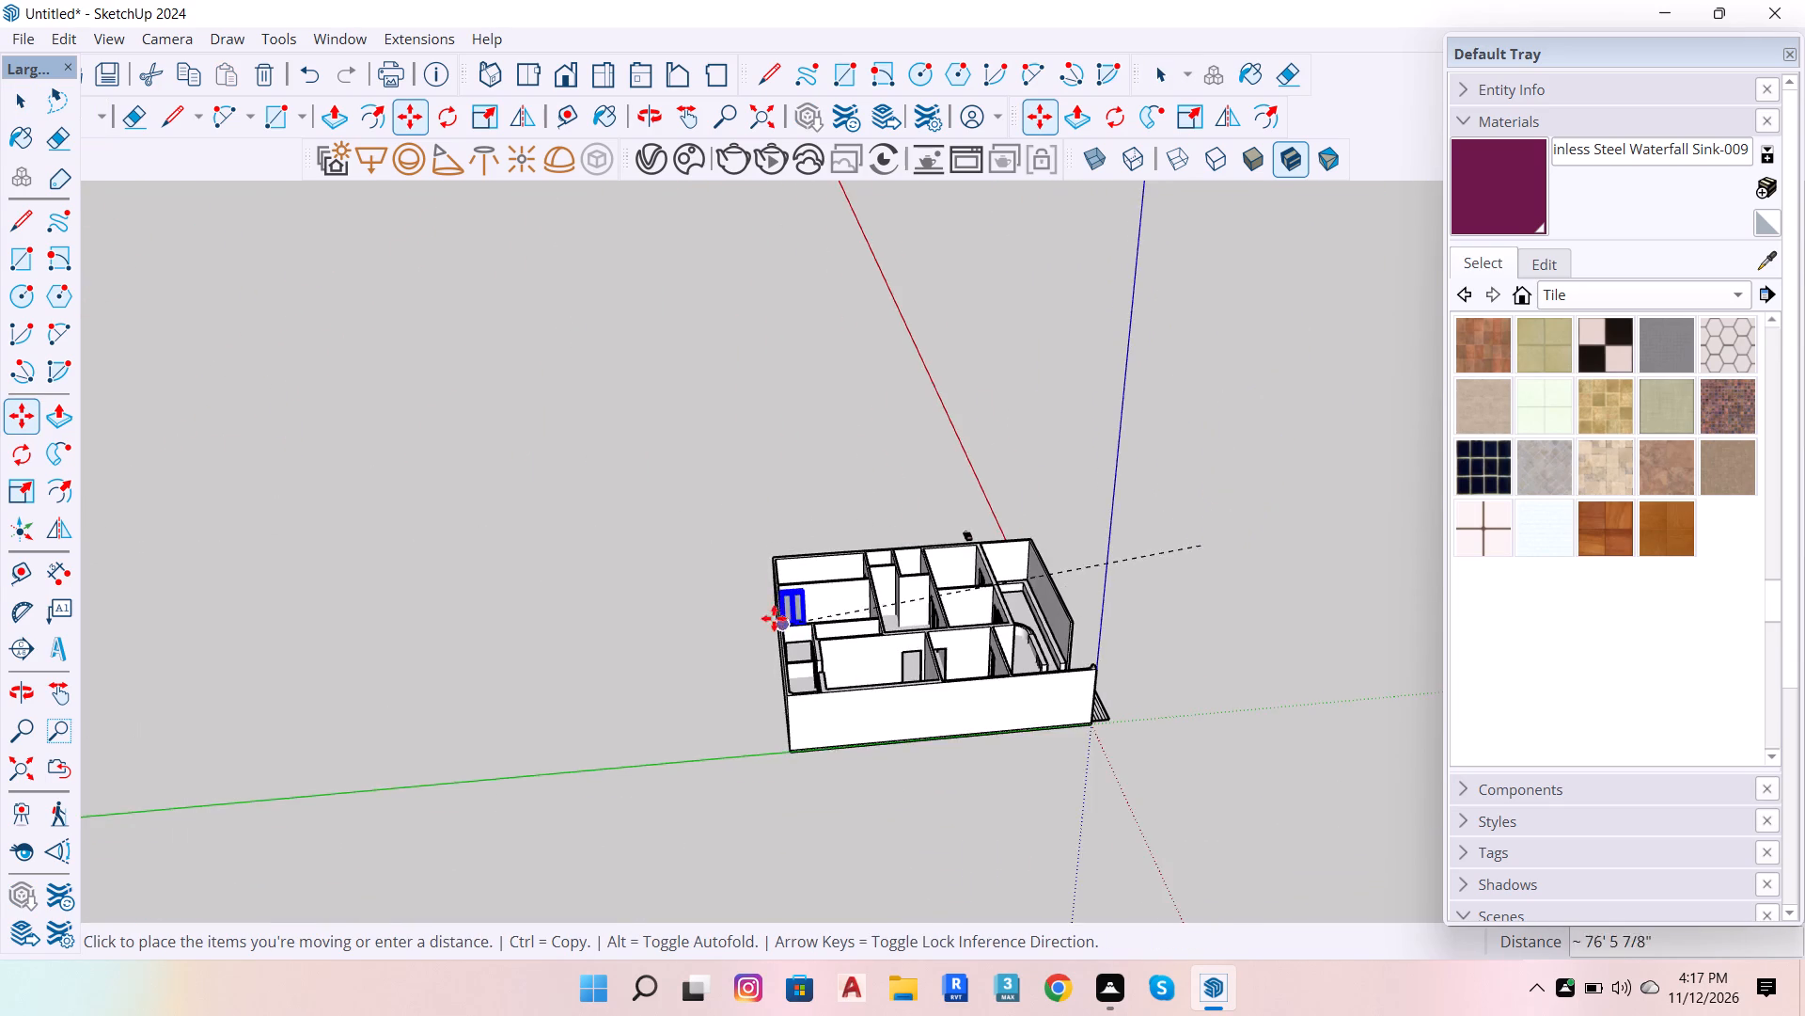
pyautogui.scroll(20, 774, 618)
pyautogui.scroll(1, 774, 618)
pyautogui.scroll(1, 817, 772)
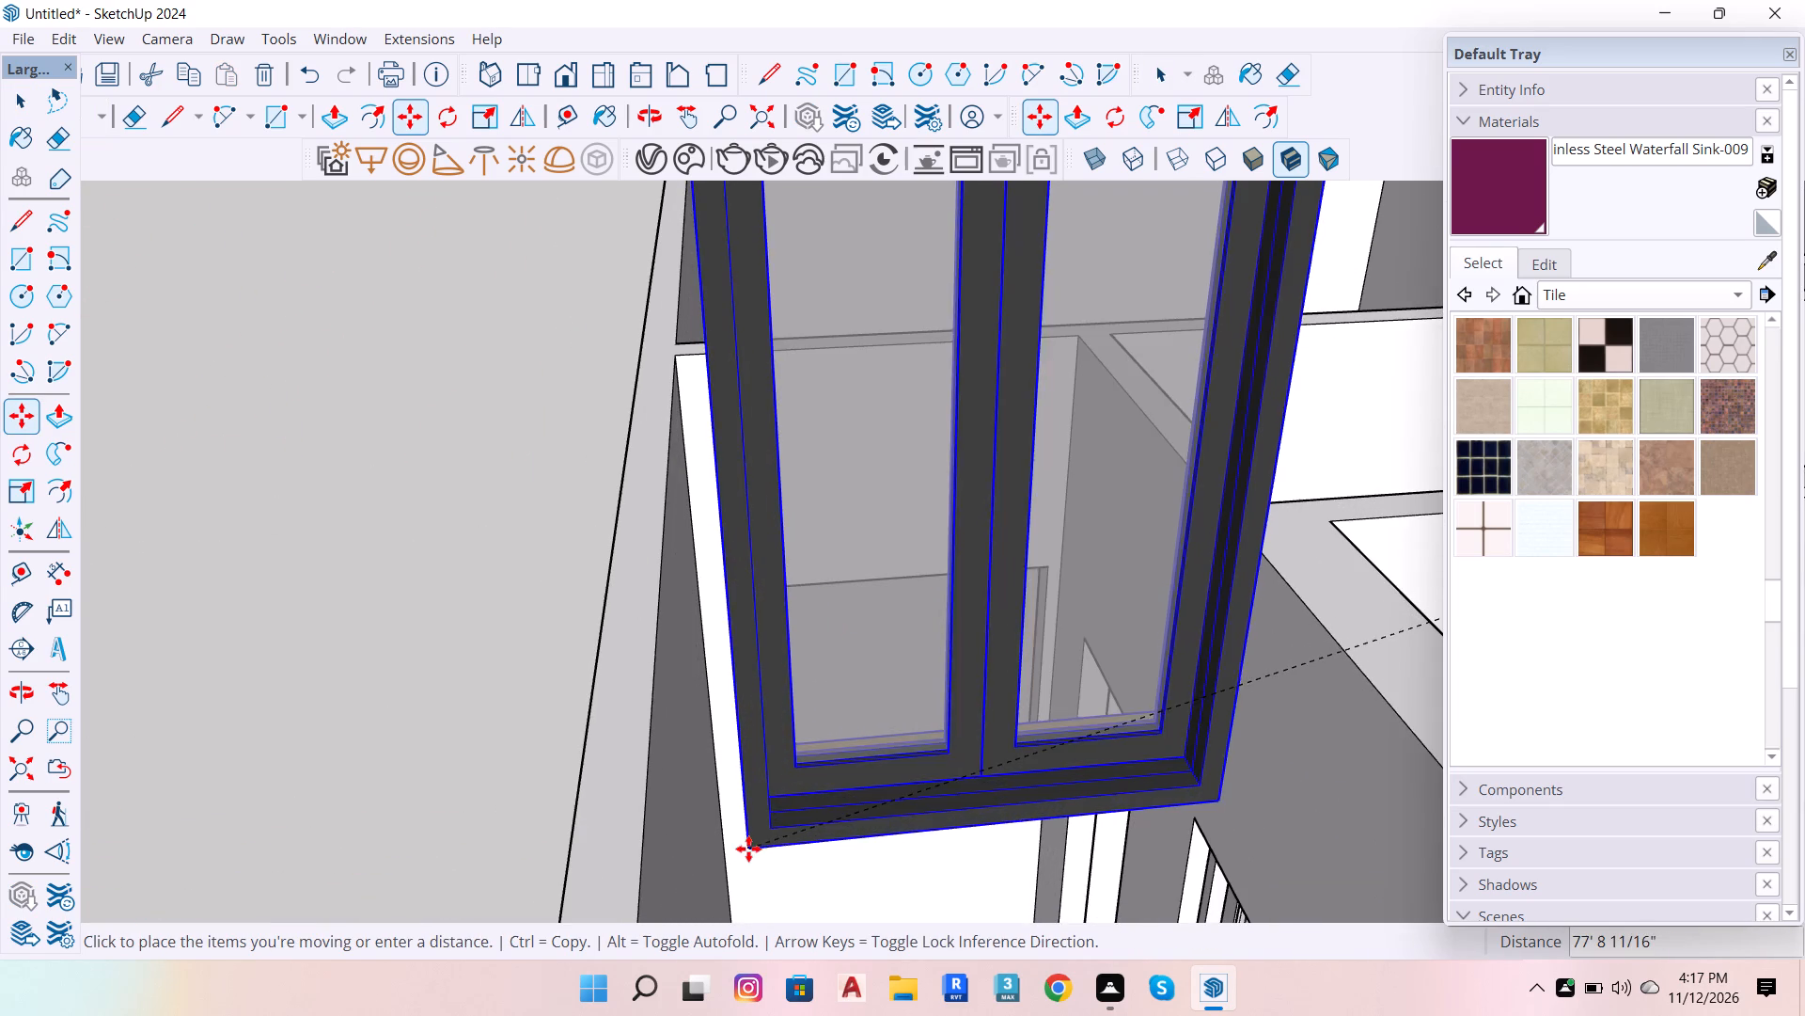
pyautogui.scroll(7, 748, 840)
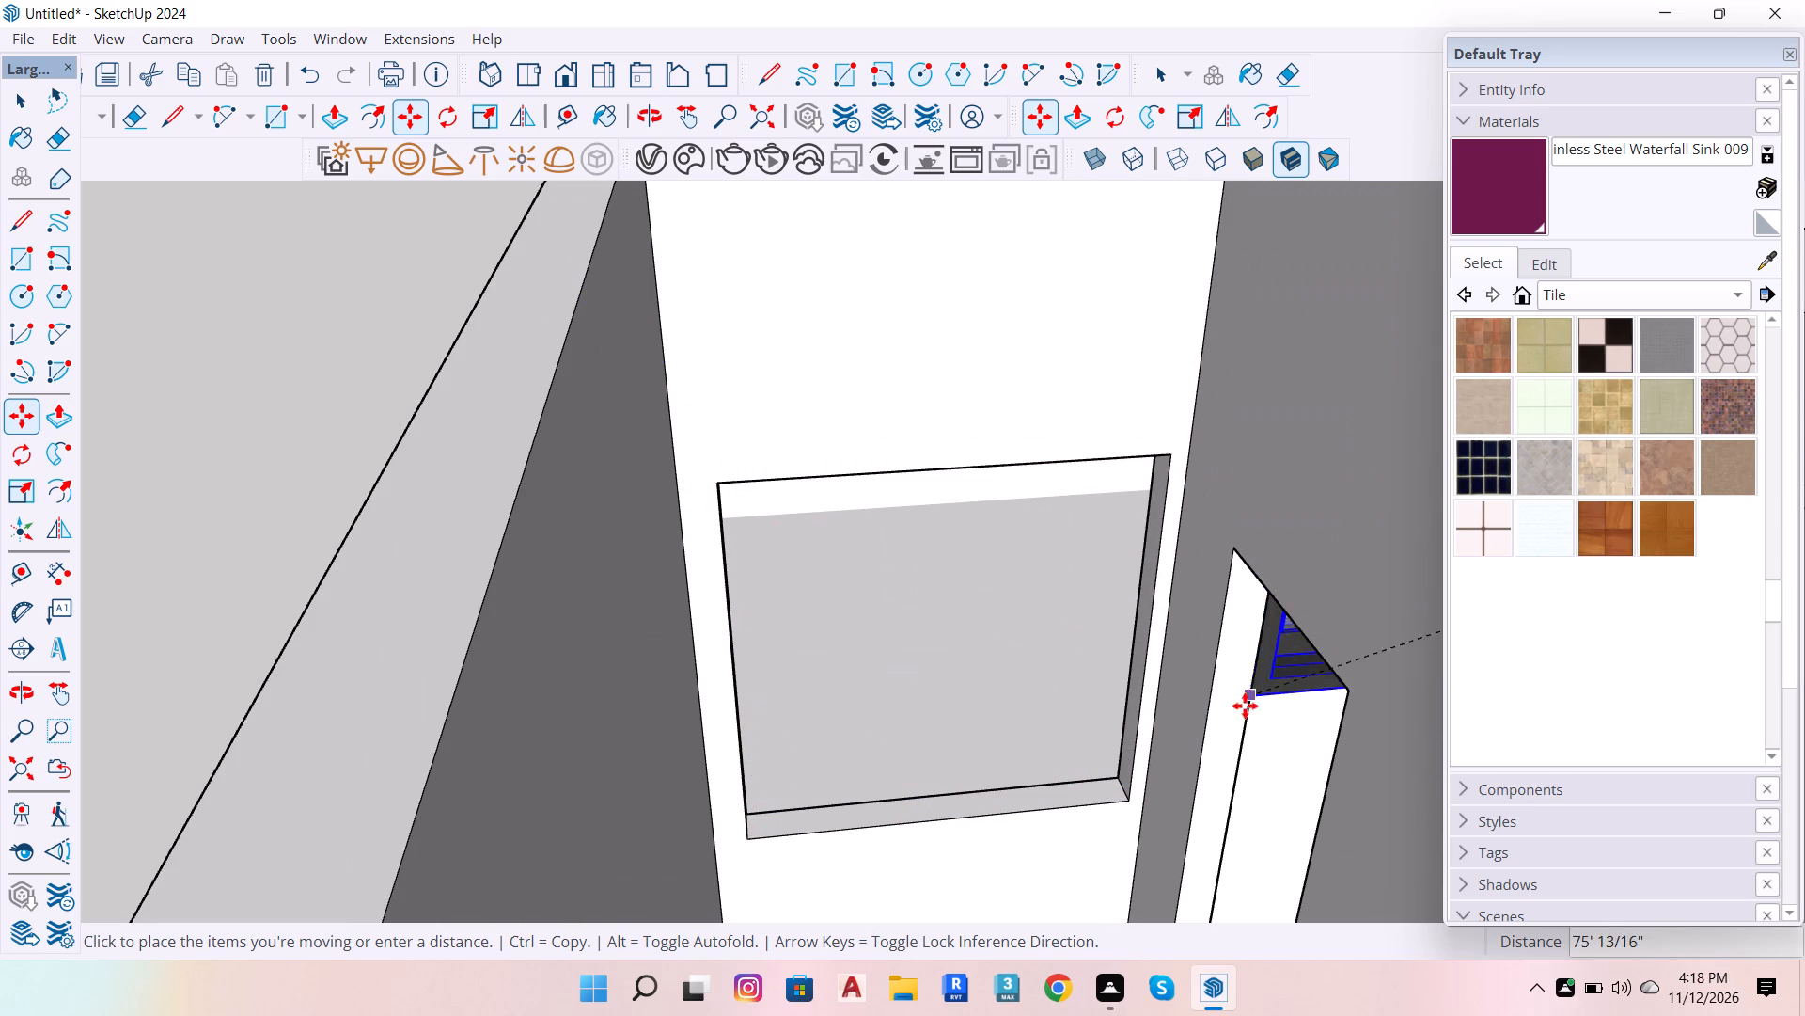
pyautogui.click(1118, 799)
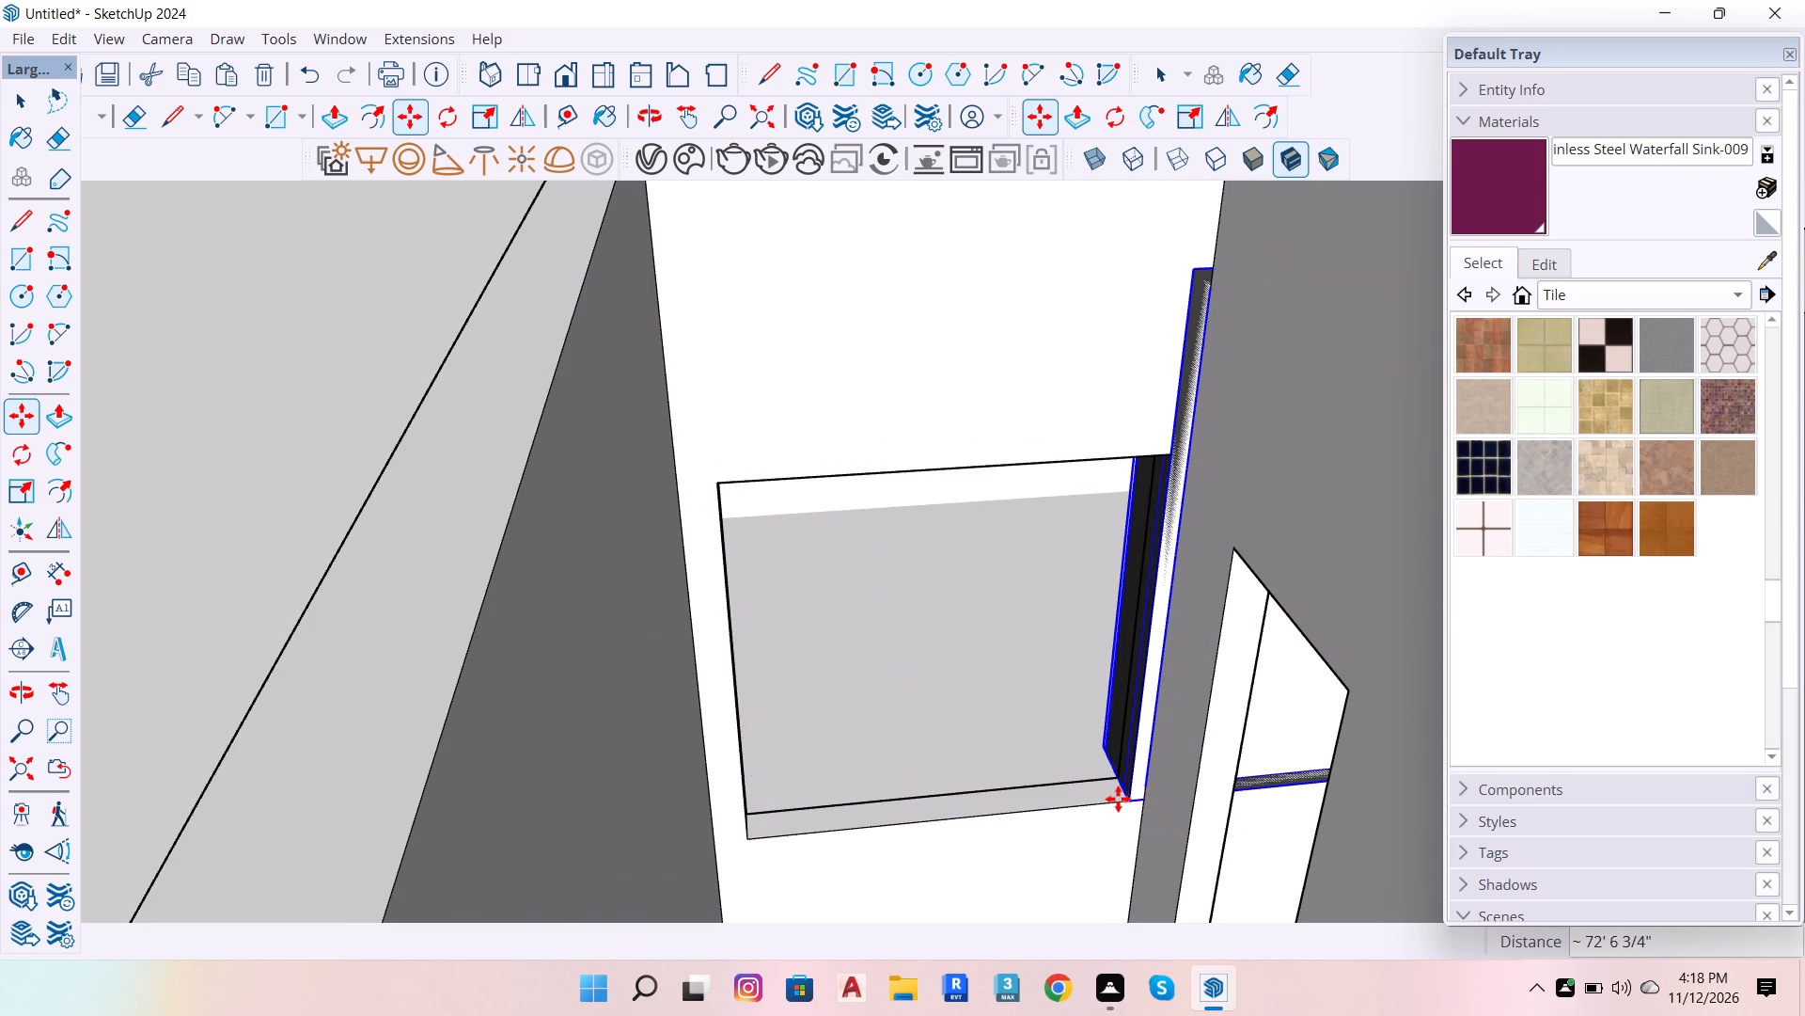
# Shift the window sideways by its lower corner so it starts at the opposite lower corner of the end-wall opening.
pyautogui.scroll(6, 1137, 803)
pyautogui.click(1120, 790)
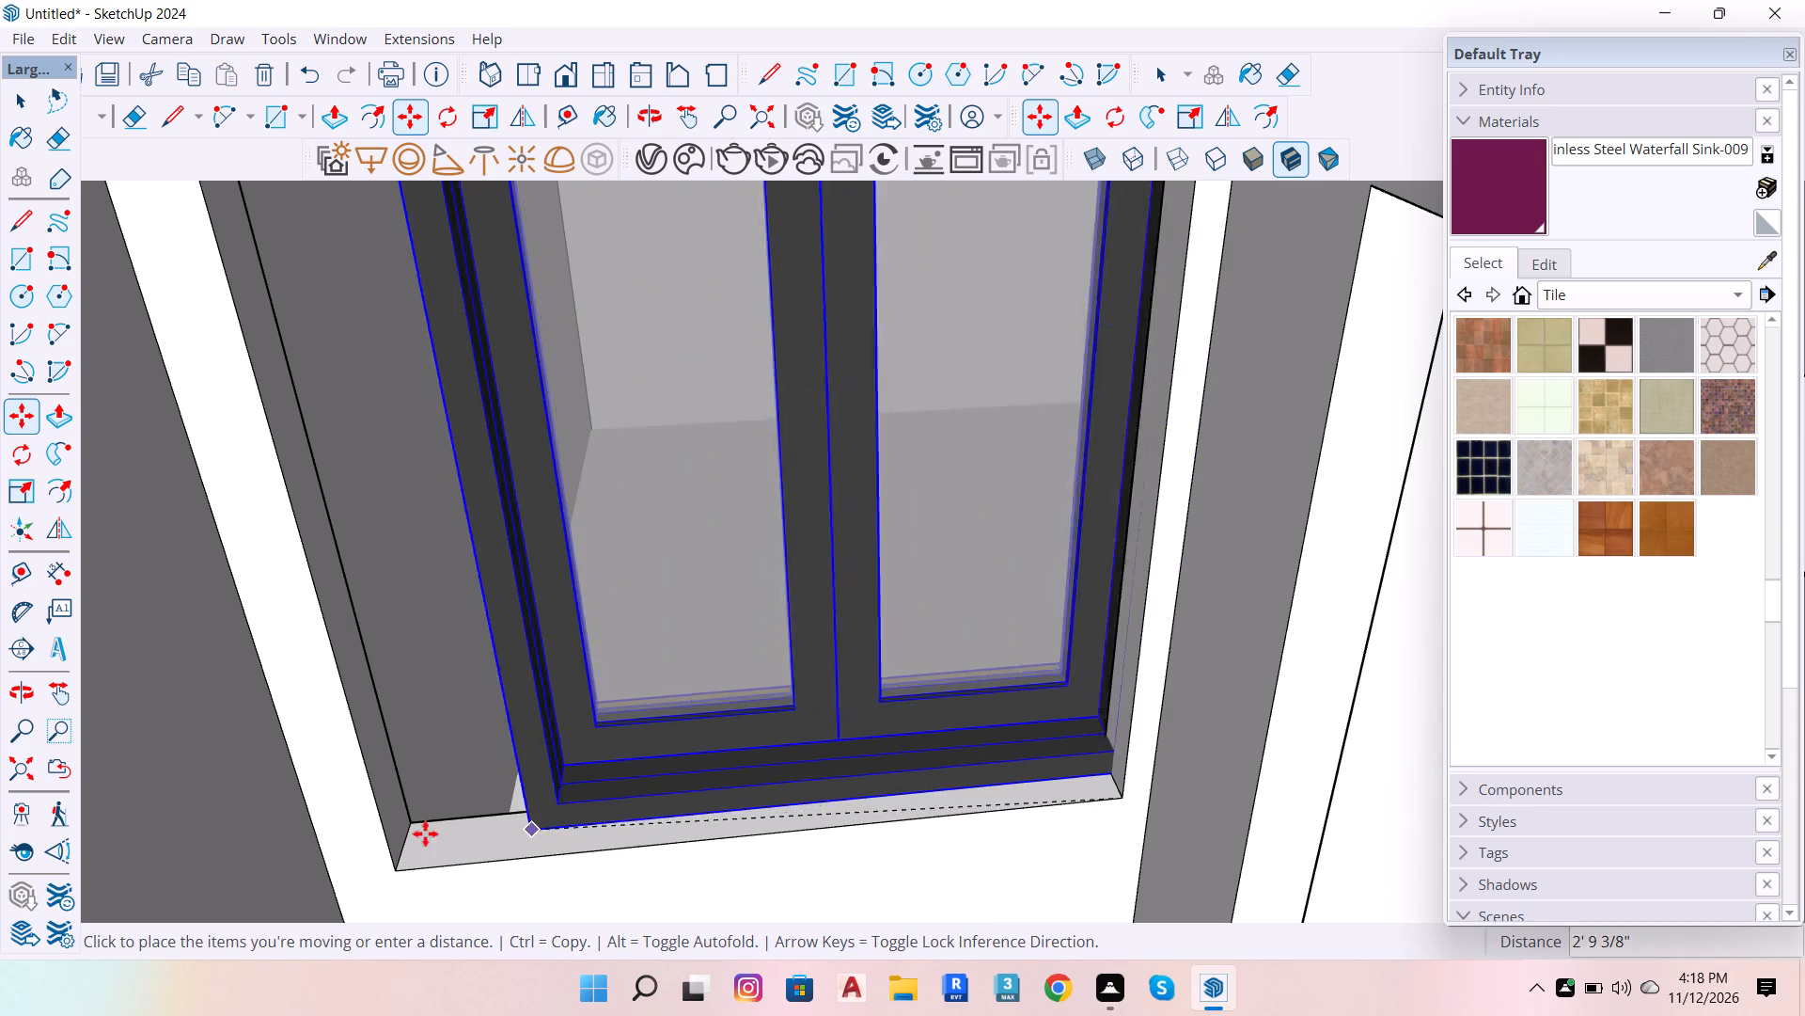
pyautogui.click(385, 869)
pyautogui.scroll(-8, 883, 784)
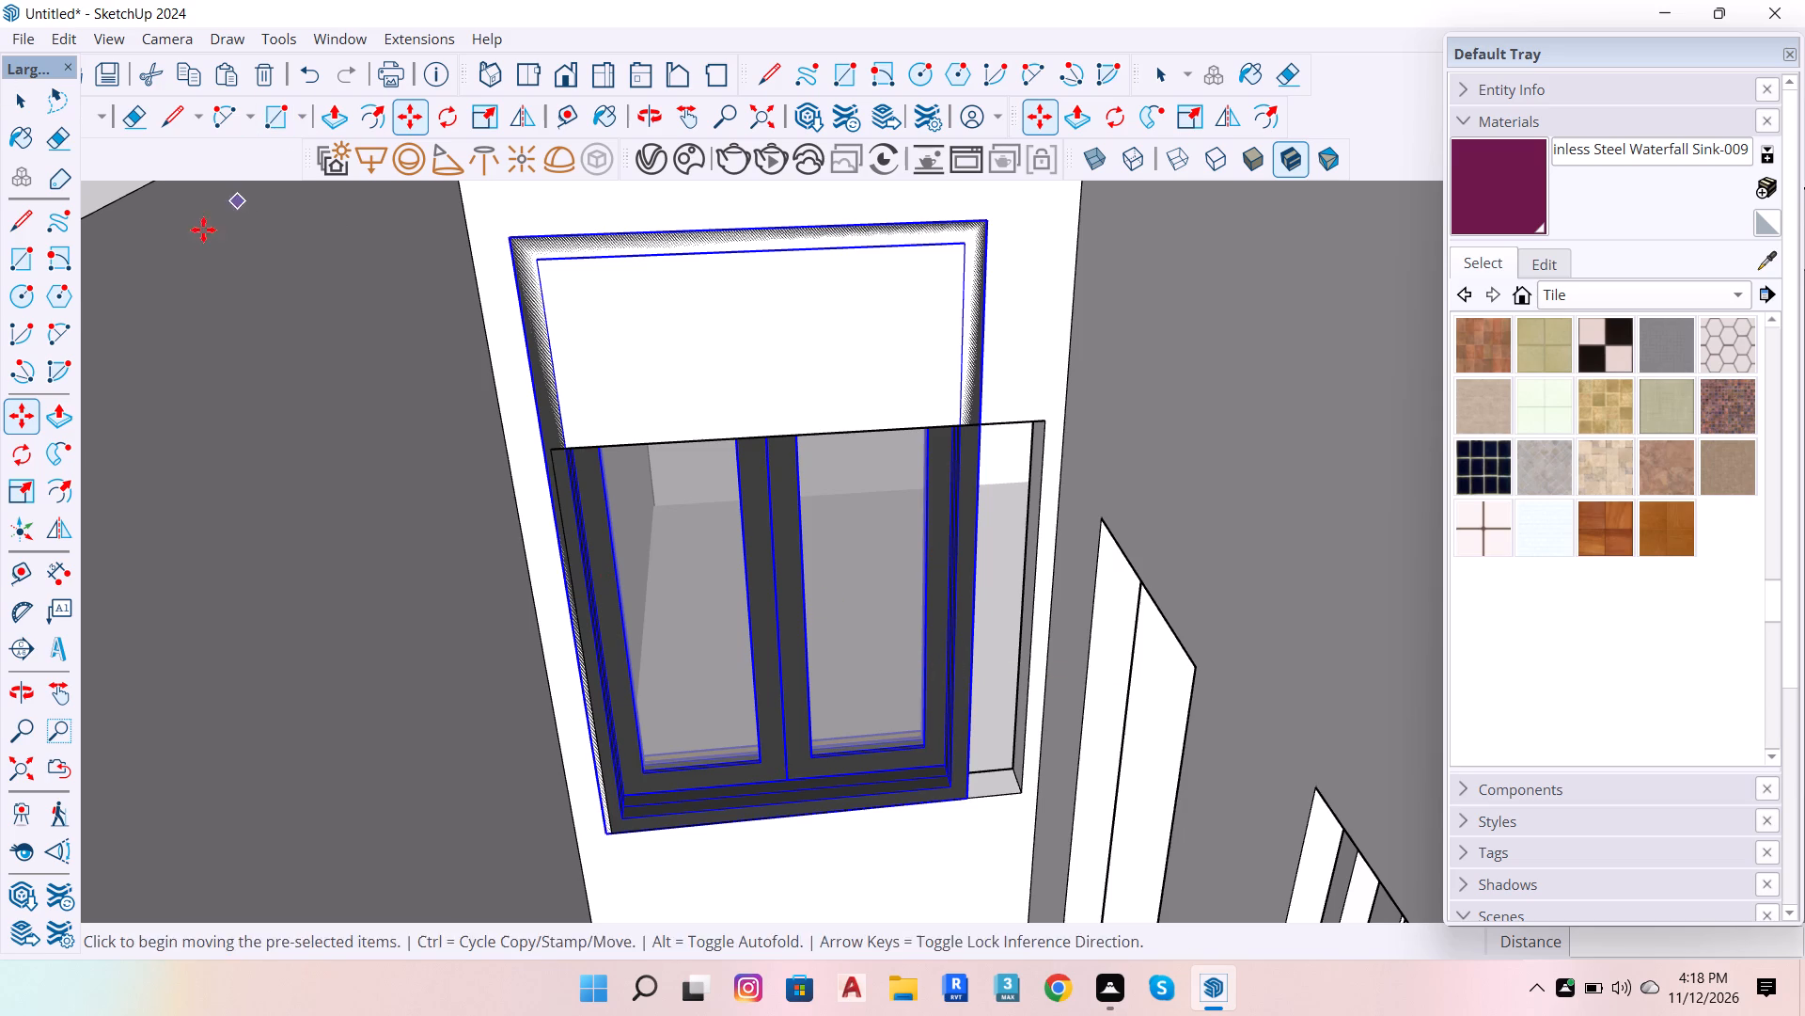
# Scale the window's width by about 1.16 along the red axis to span the end-wall opening.
pyautogui.click(23, 489)
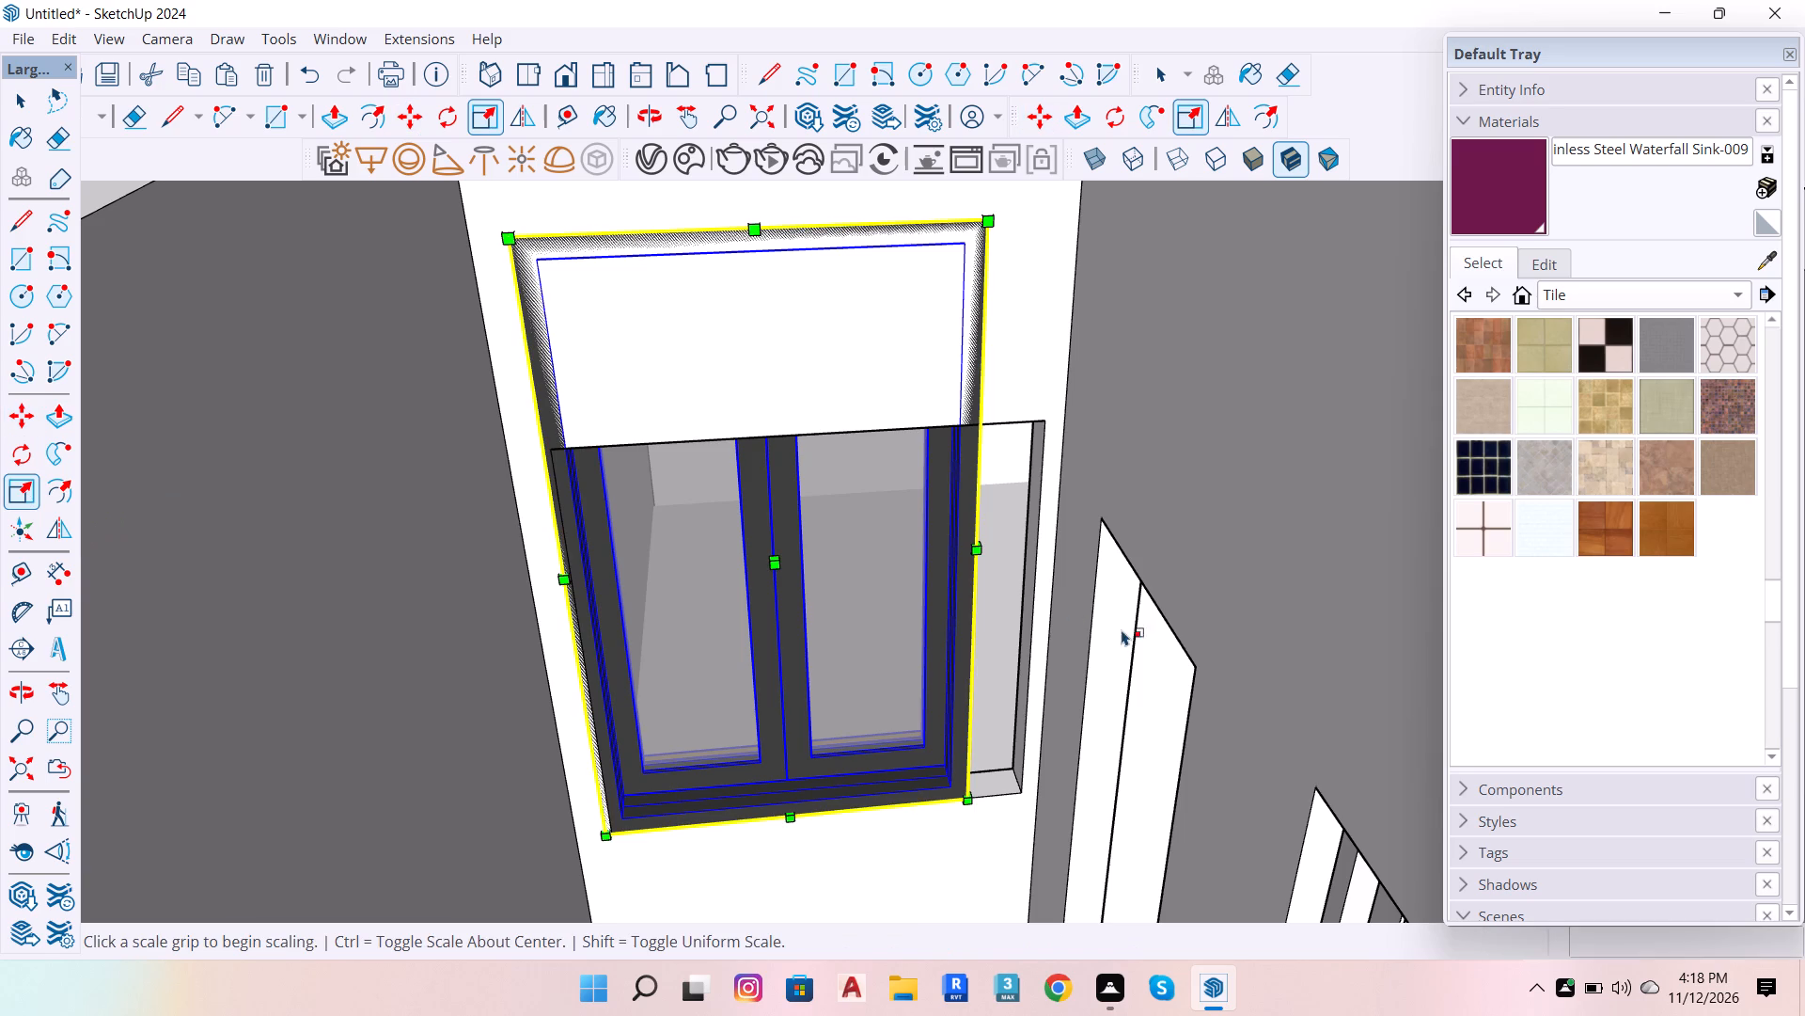
pyautogui.click(972, 530)
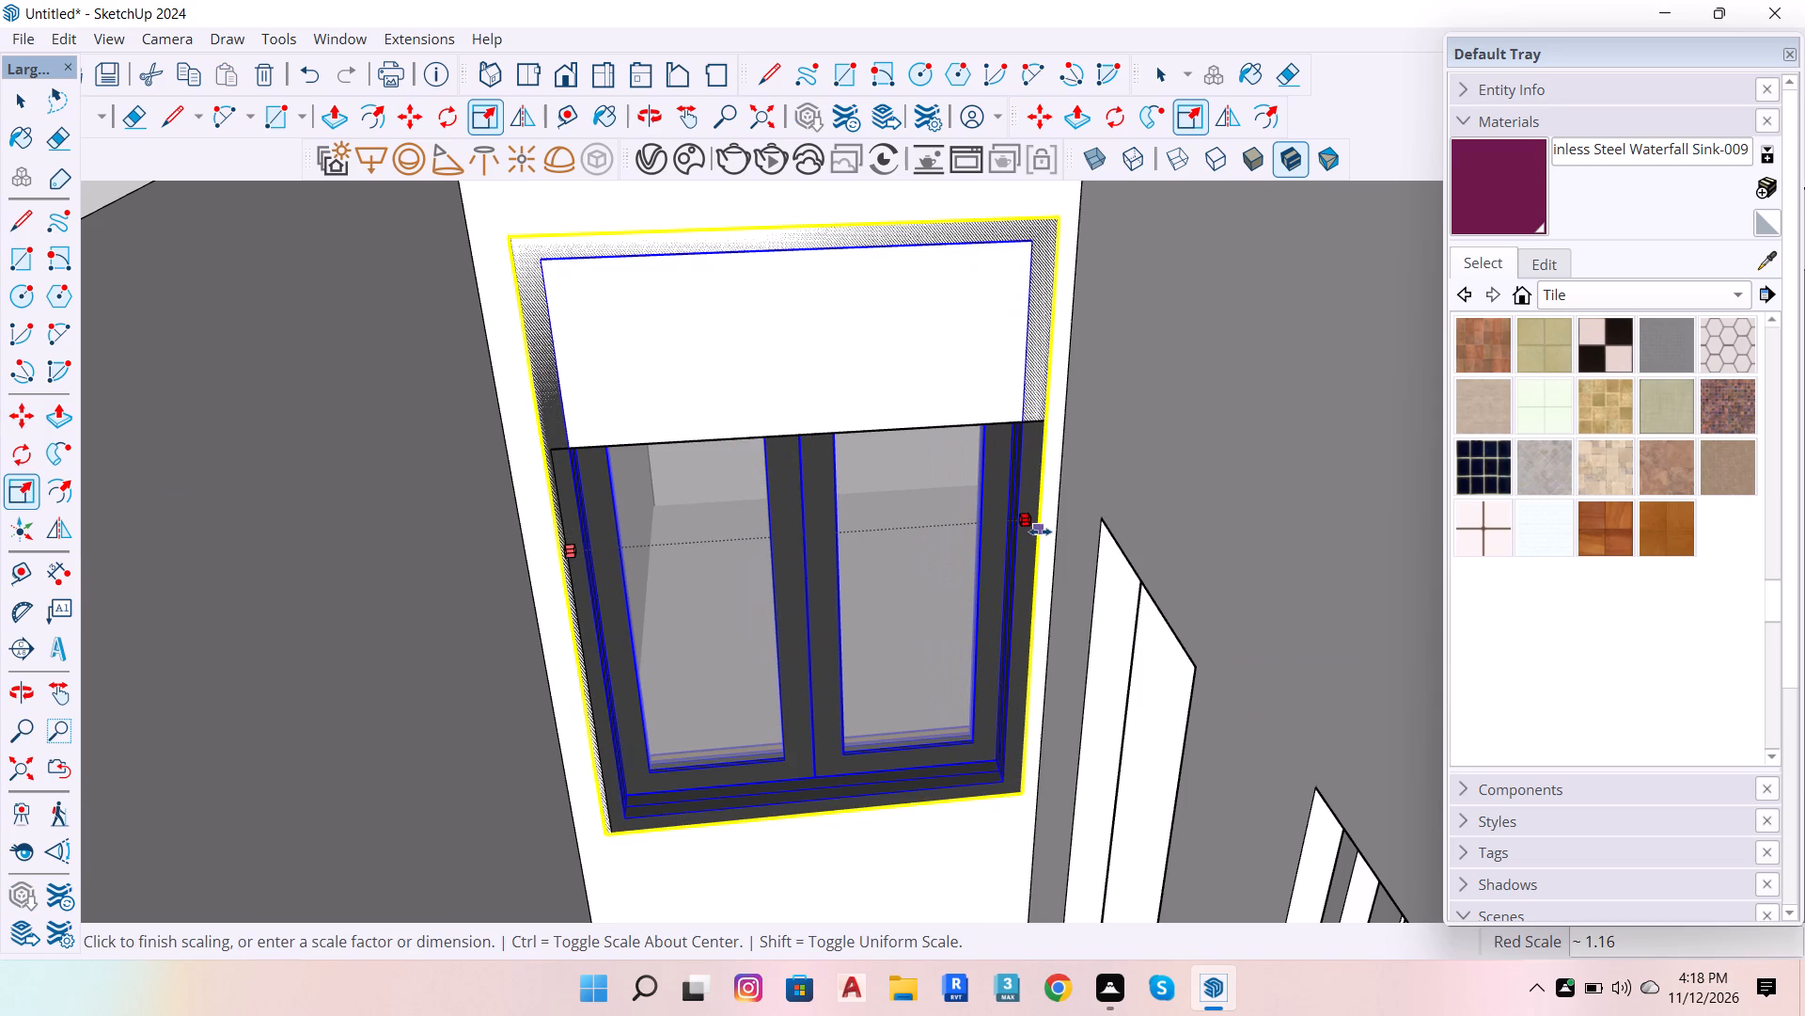
pyautogui.click(1038, 535)
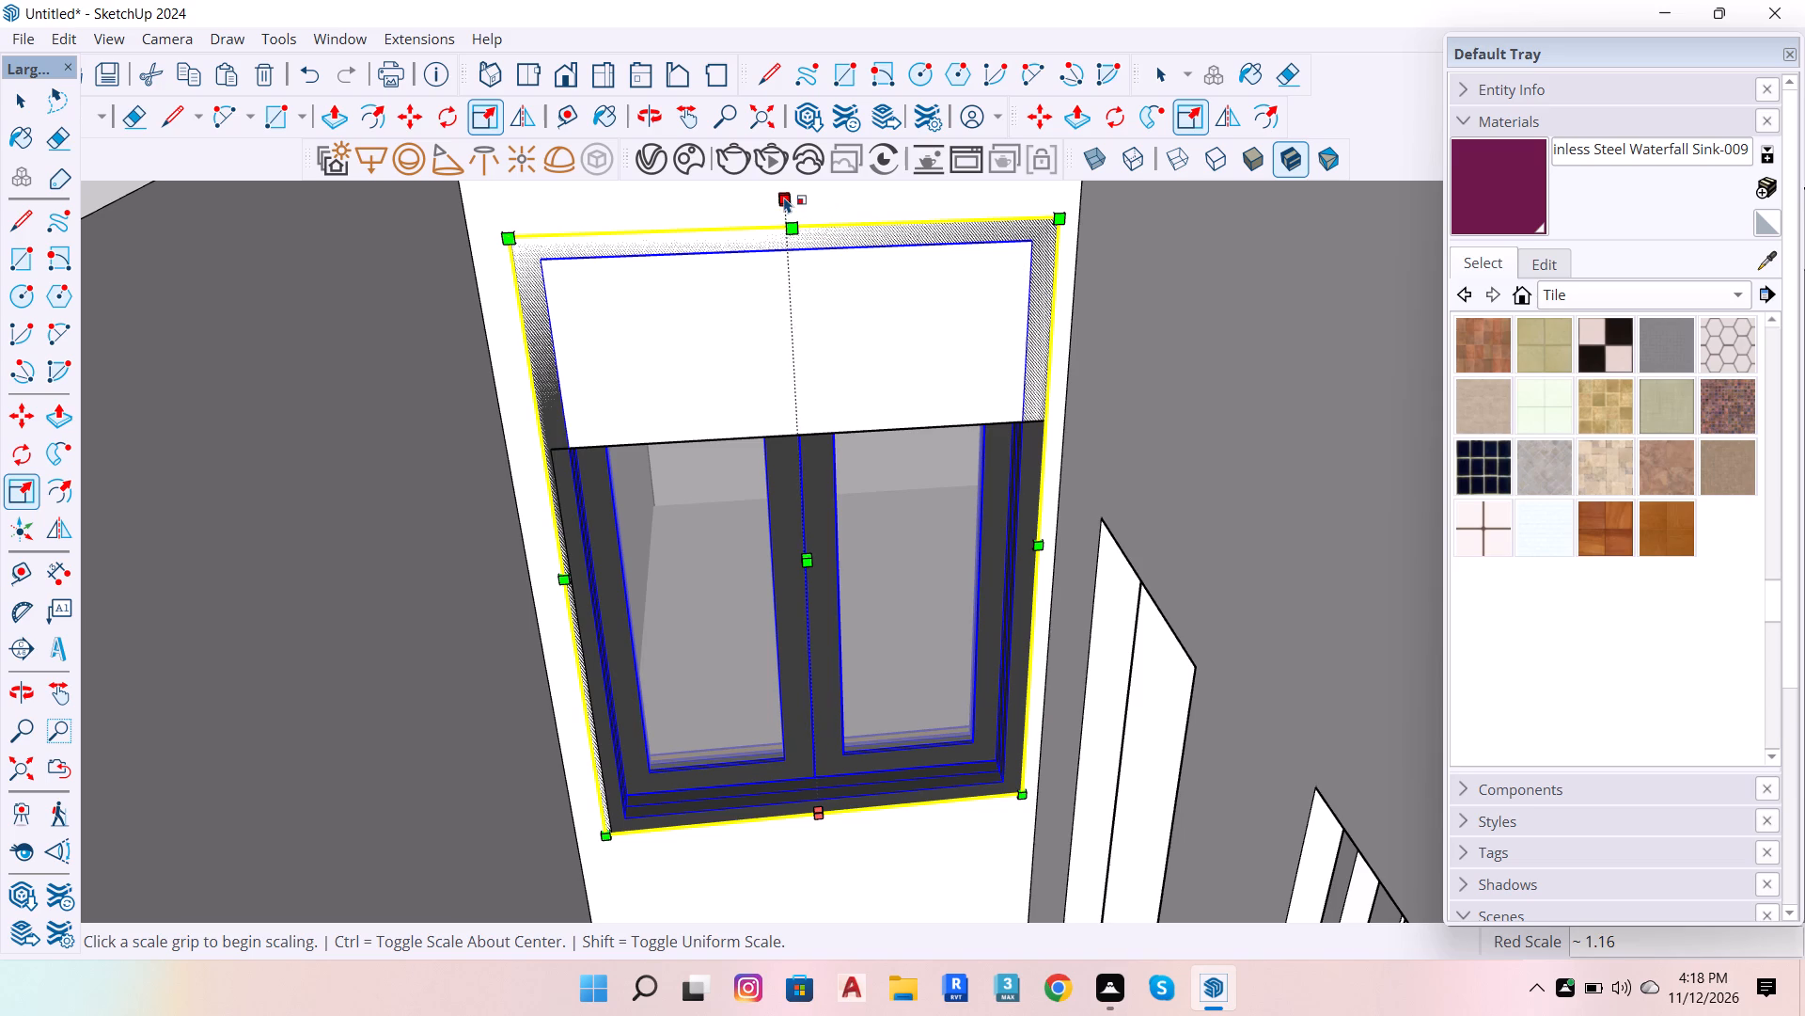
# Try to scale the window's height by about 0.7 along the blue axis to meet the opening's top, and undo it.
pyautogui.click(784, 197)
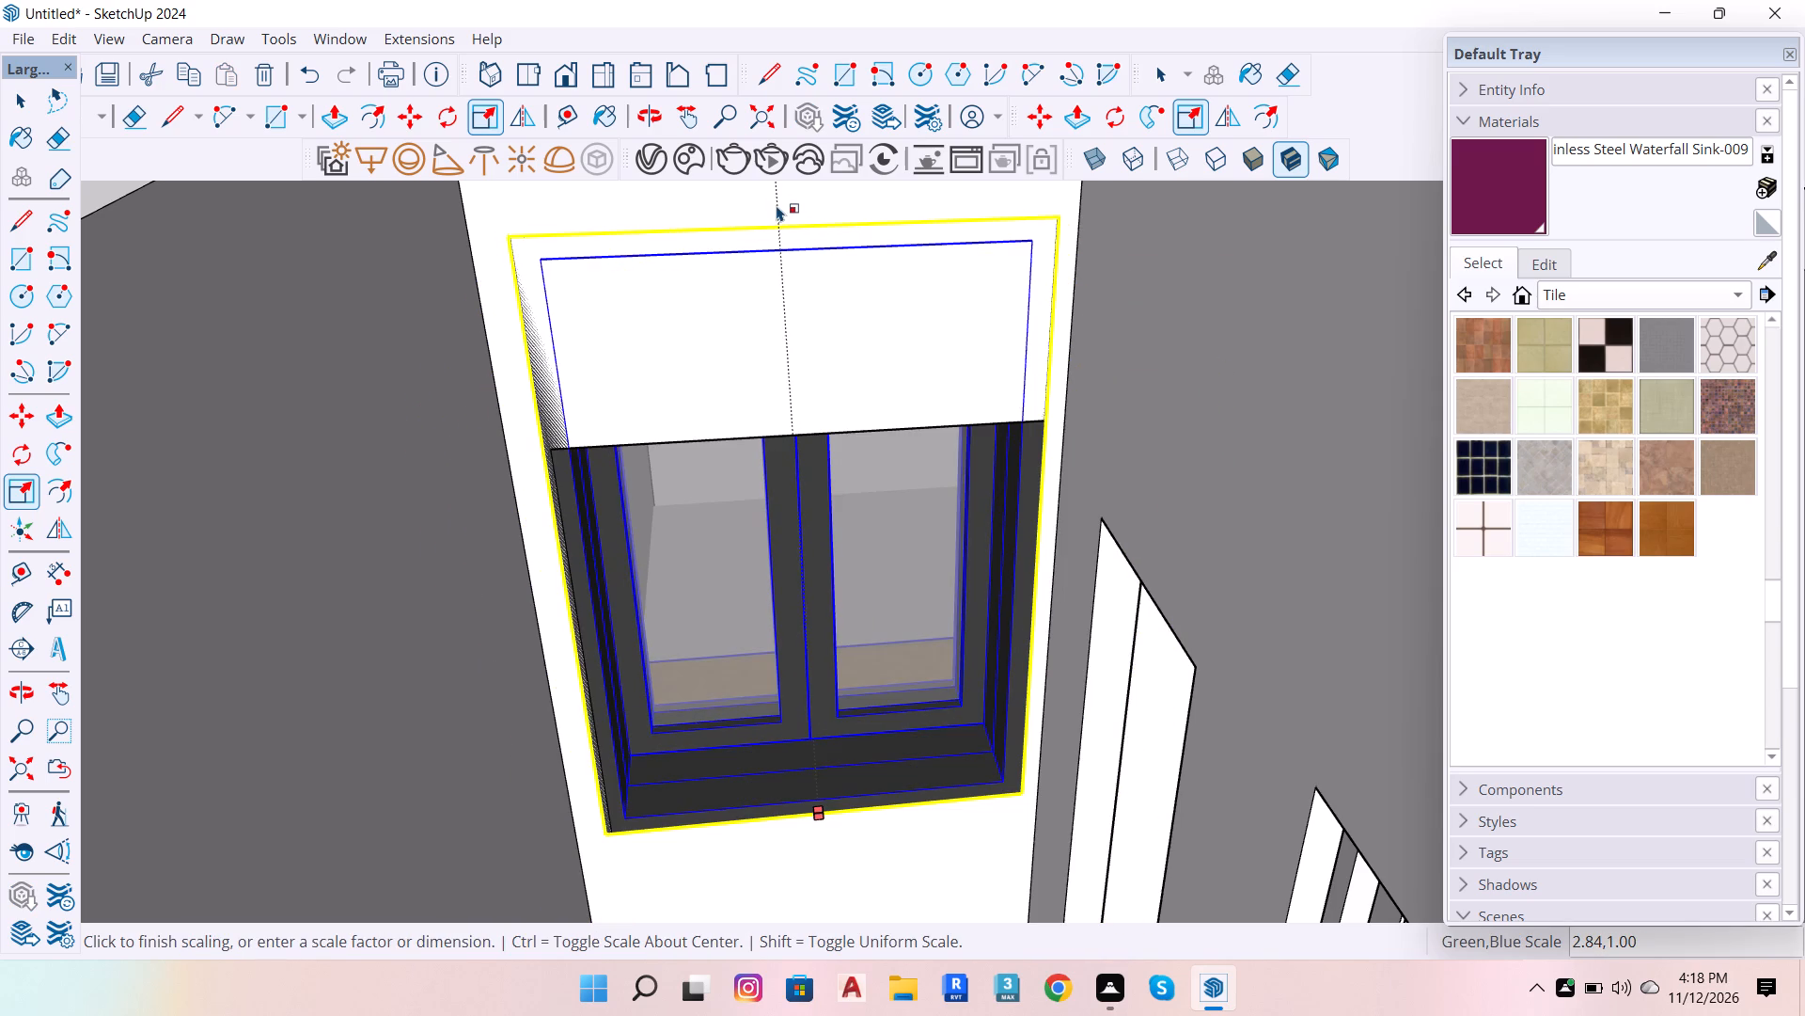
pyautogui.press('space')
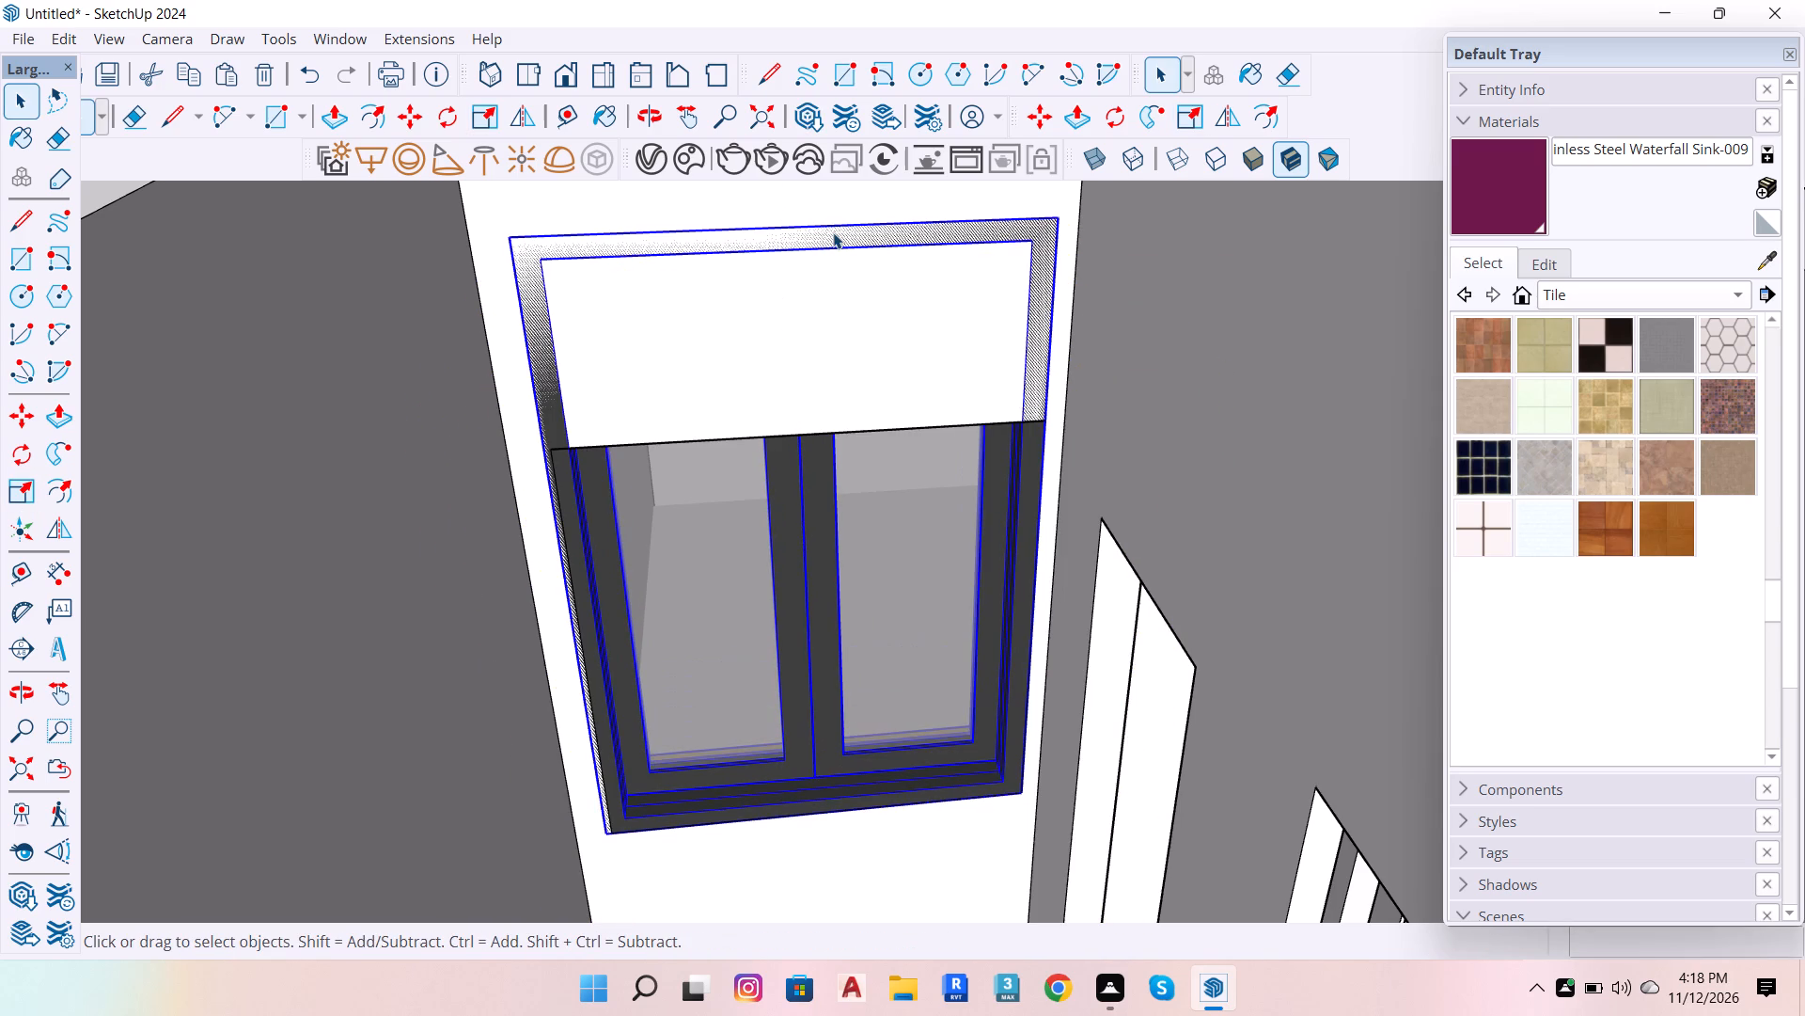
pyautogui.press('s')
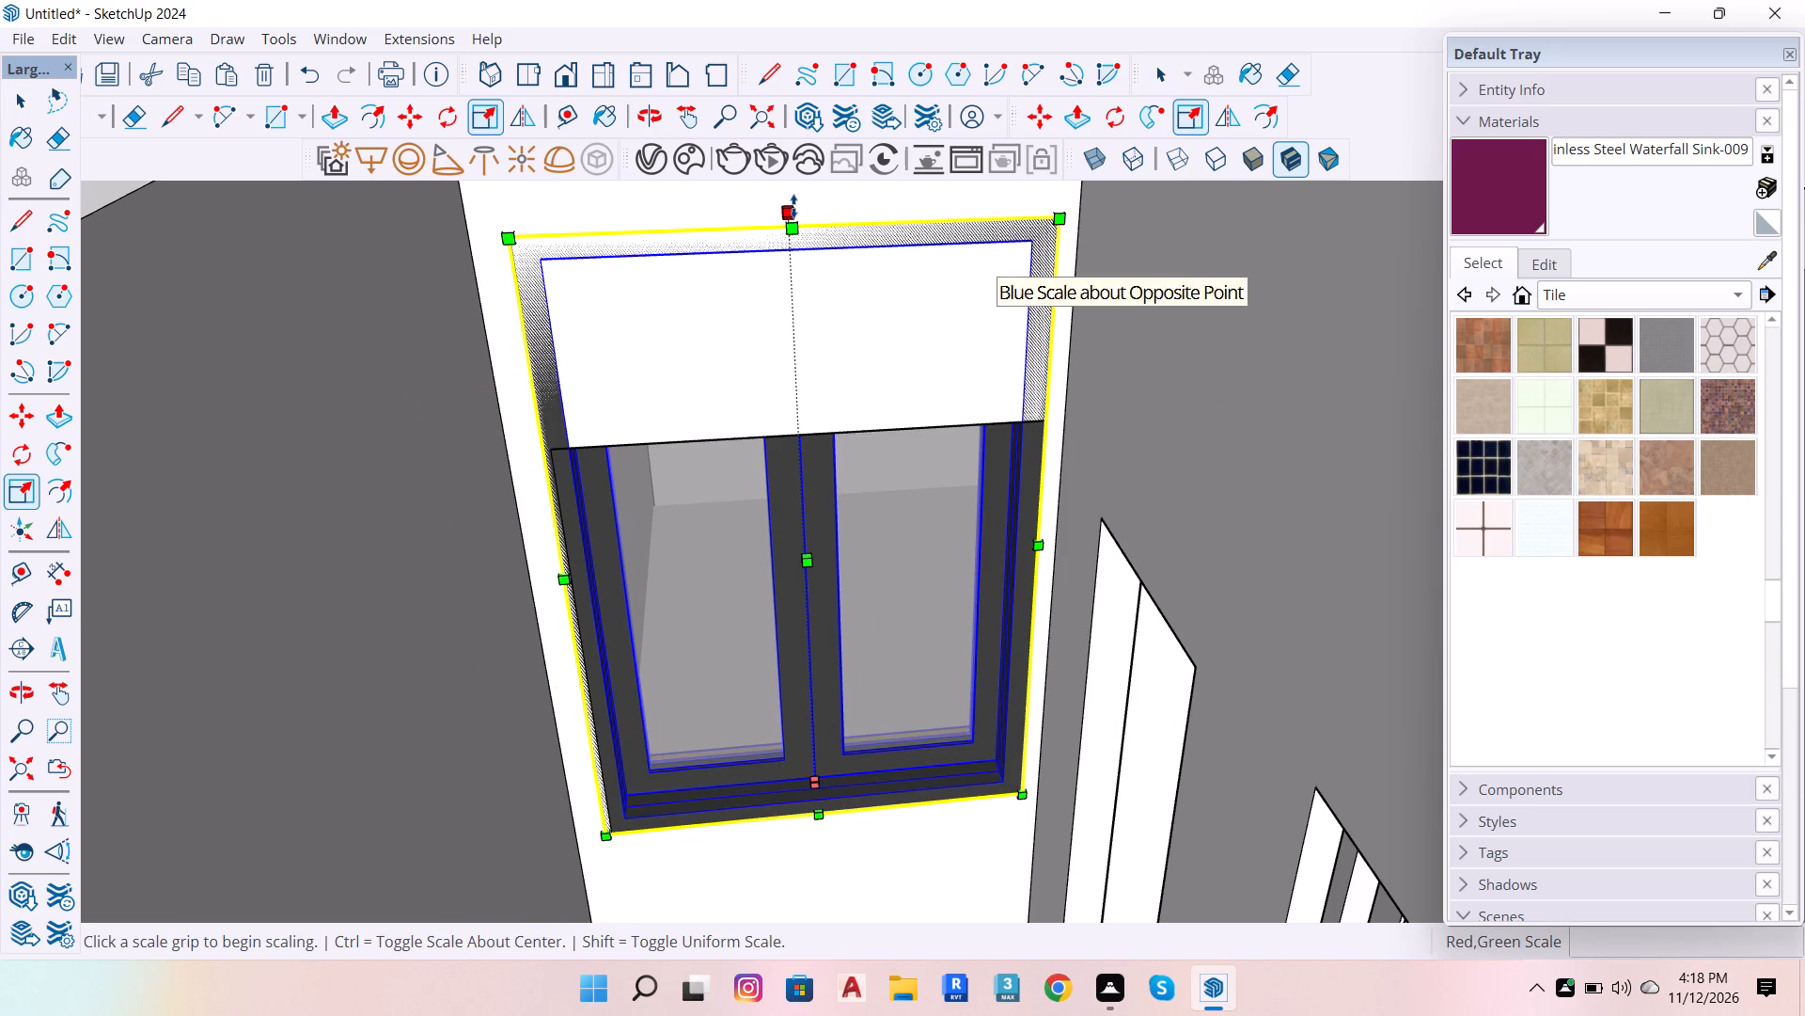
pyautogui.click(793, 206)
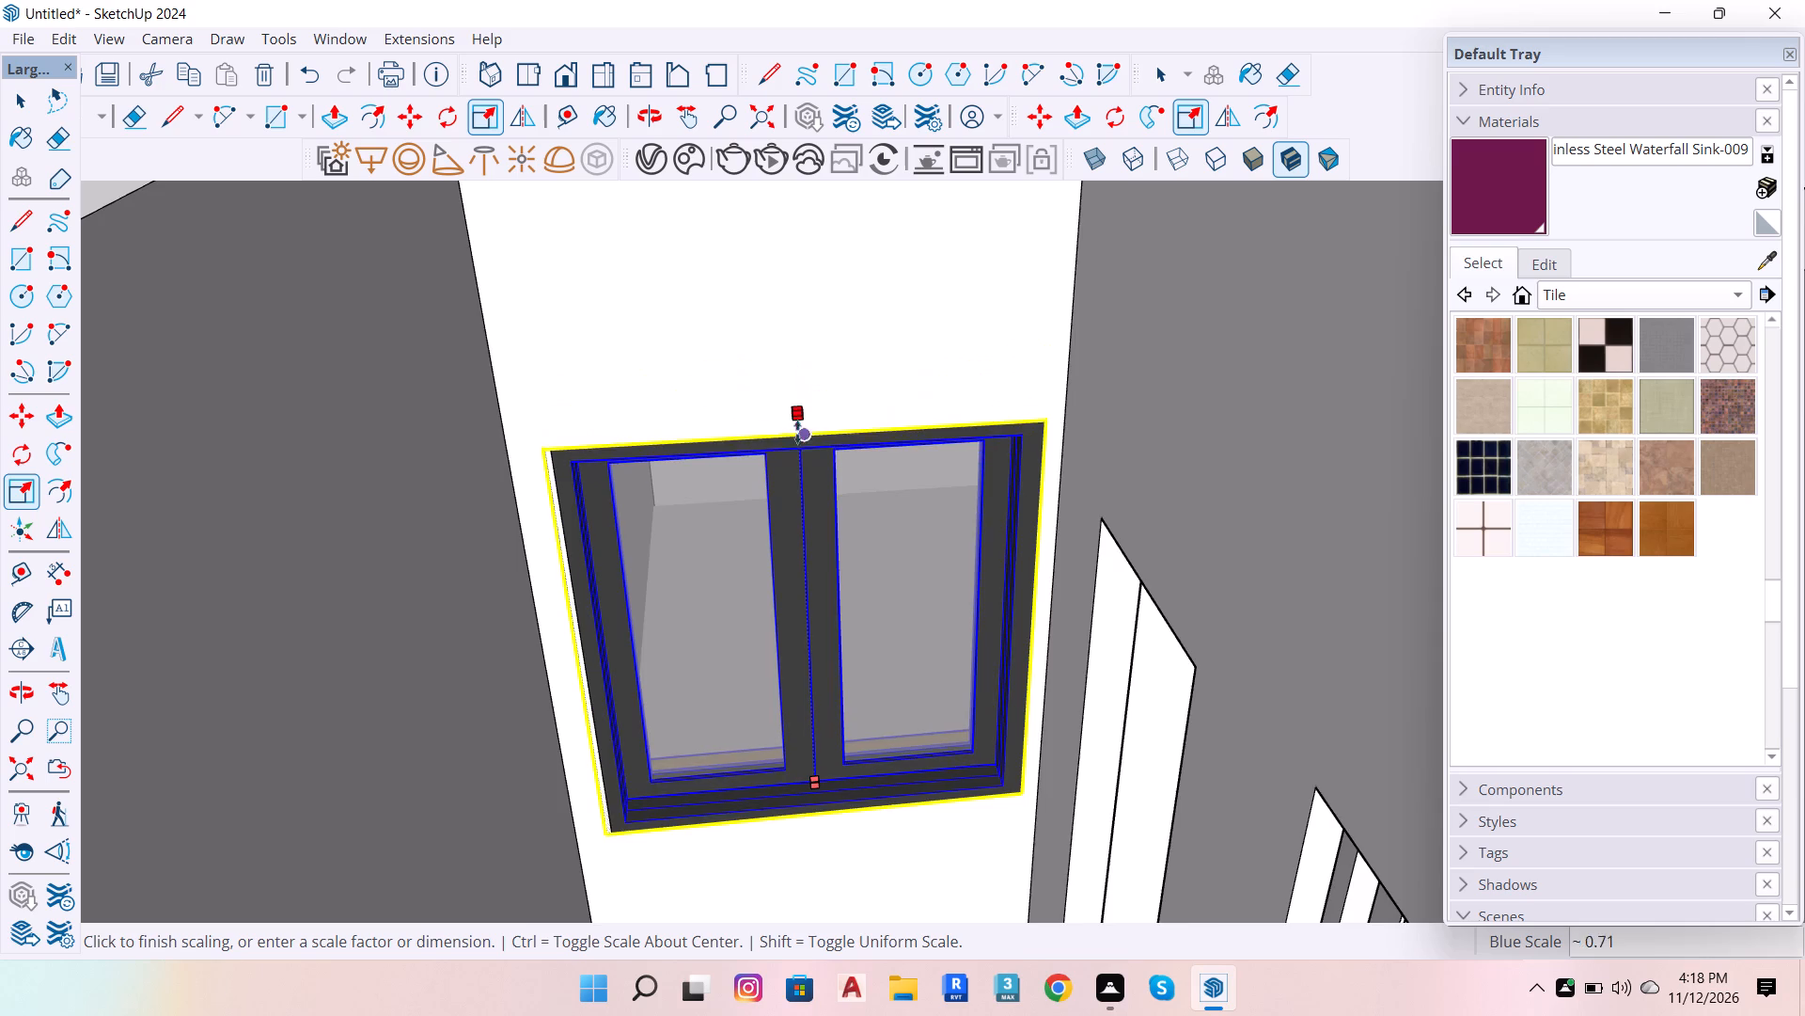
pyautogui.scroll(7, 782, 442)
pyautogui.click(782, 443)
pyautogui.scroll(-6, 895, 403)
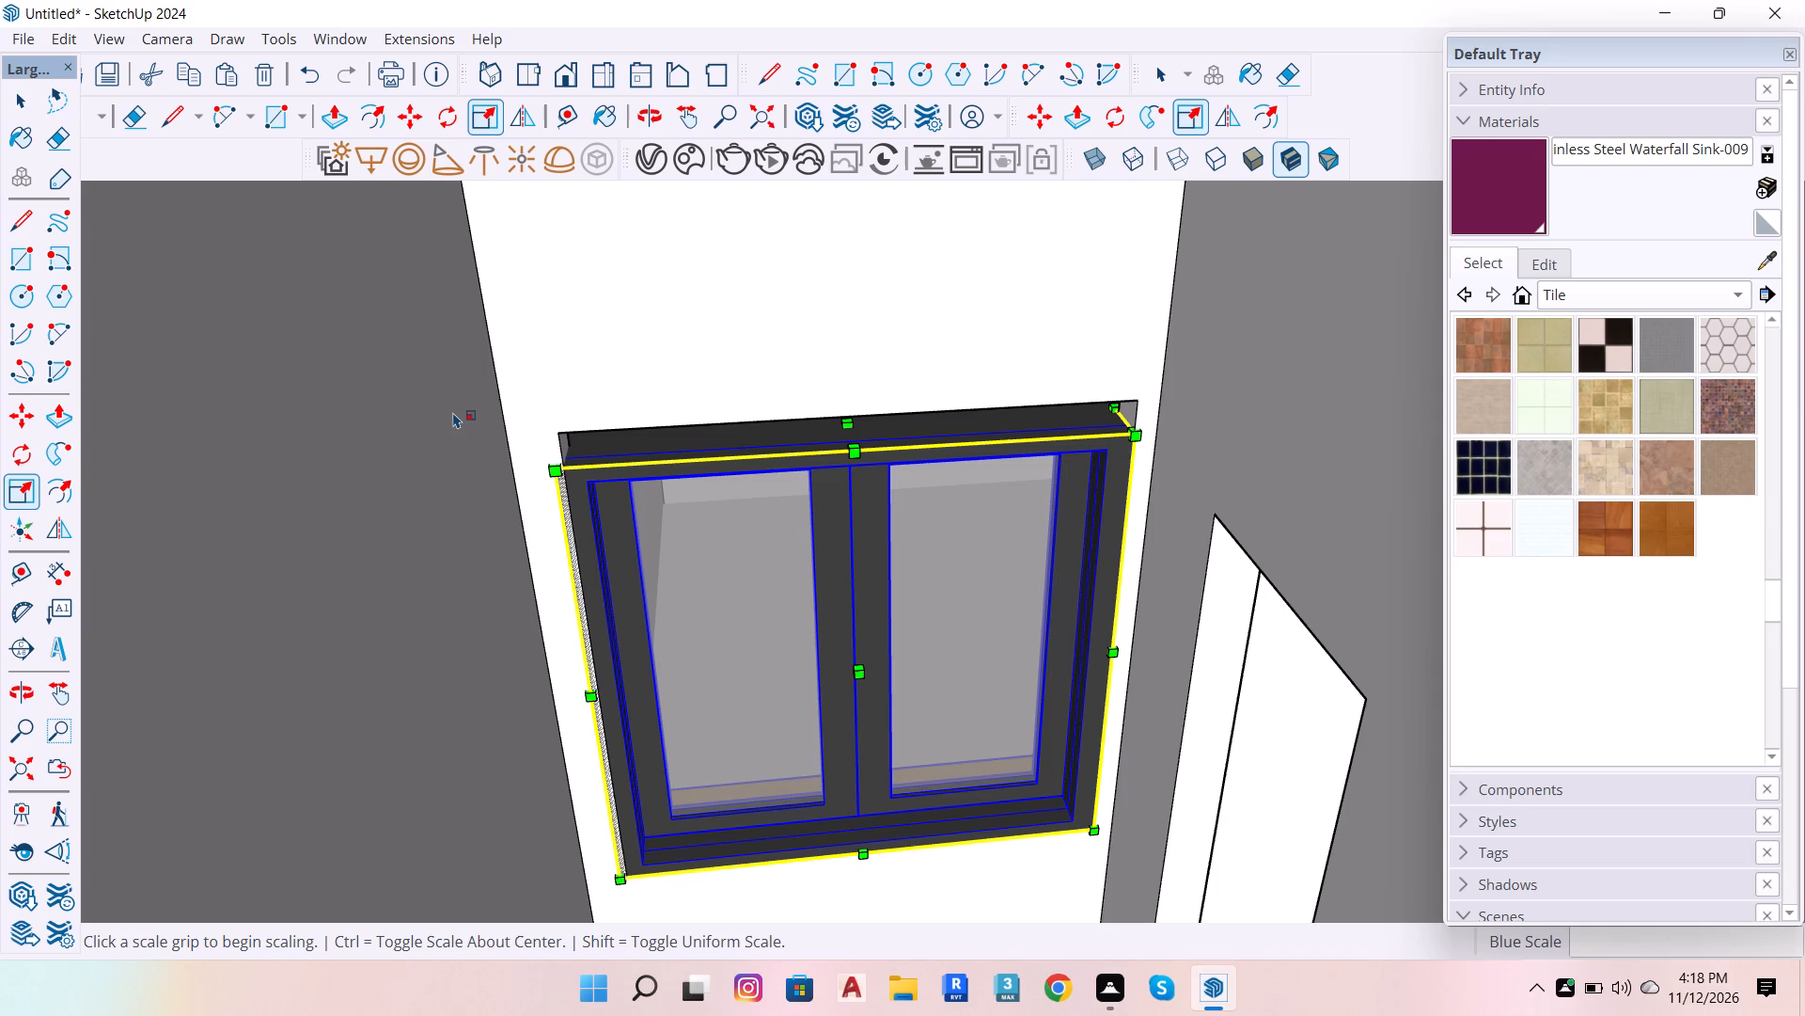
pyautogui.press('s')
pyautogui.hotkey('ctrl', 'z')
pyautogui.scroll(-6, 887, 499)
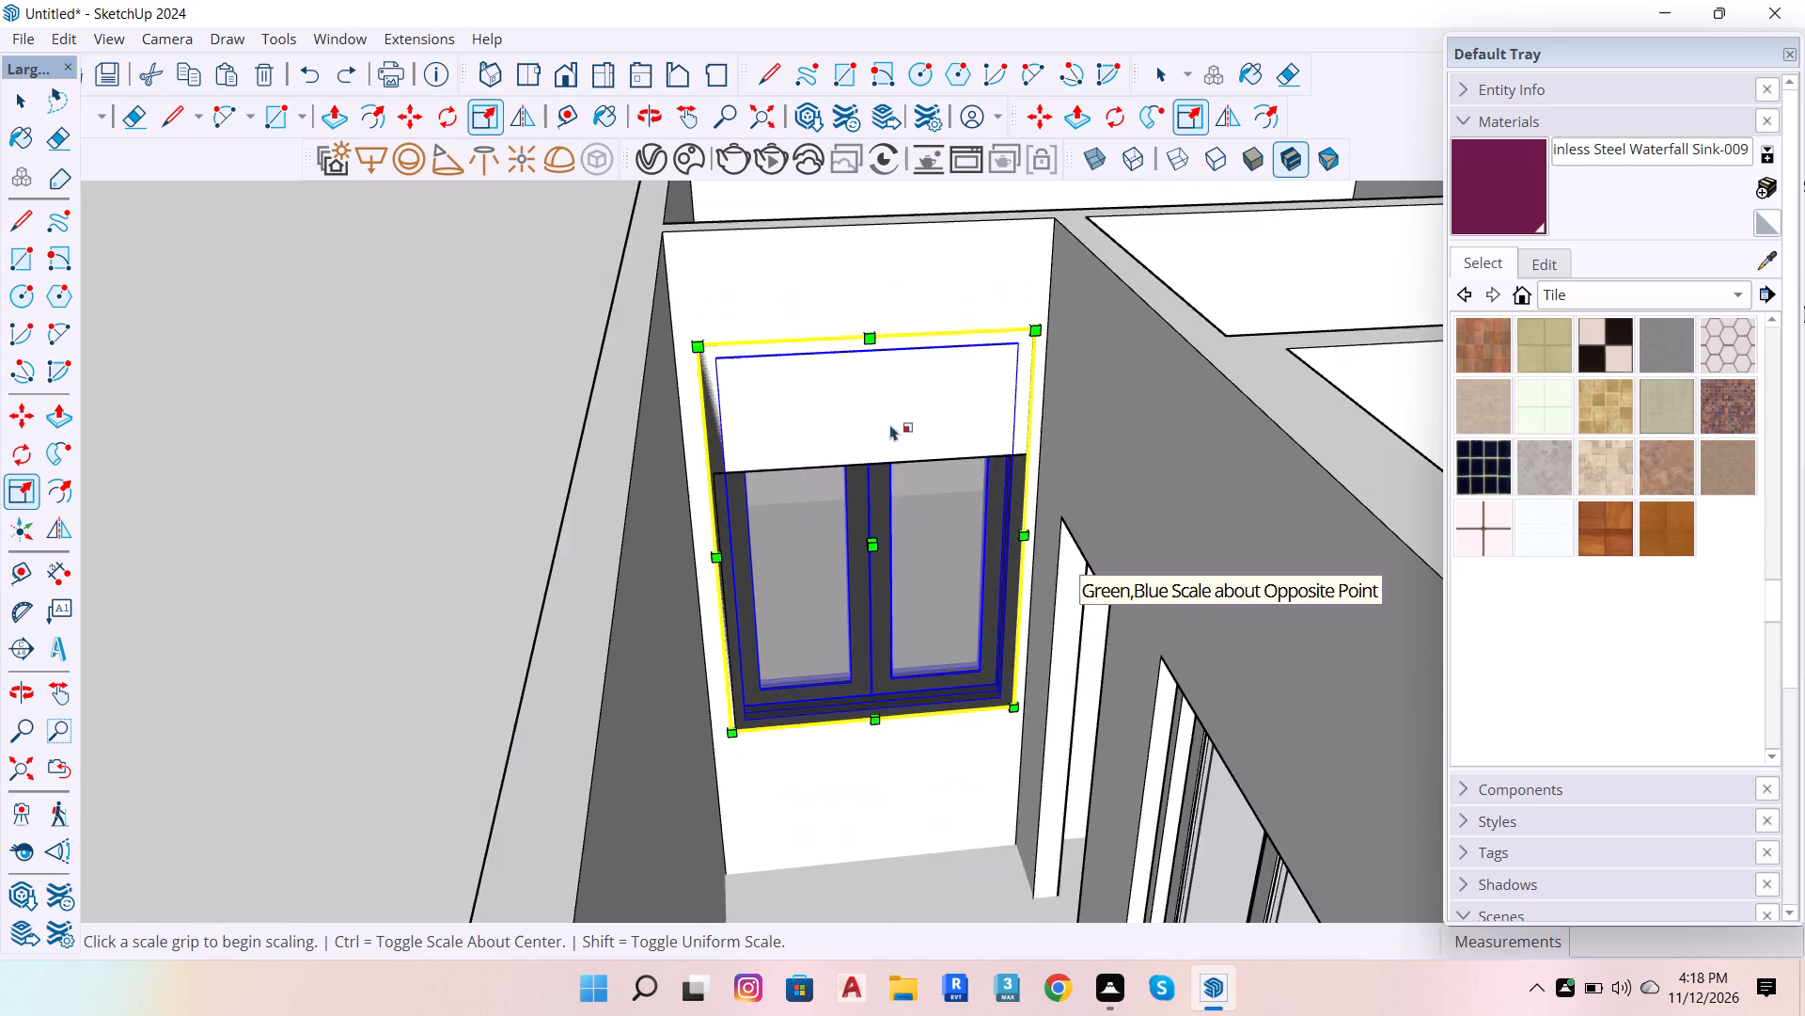
# Scale the window's height by about 0.71 along the blue axis so its top meets the end-wall opening's top edge.
pyautogui.scroll(4, 884, 290)
pyautogui.press('s')
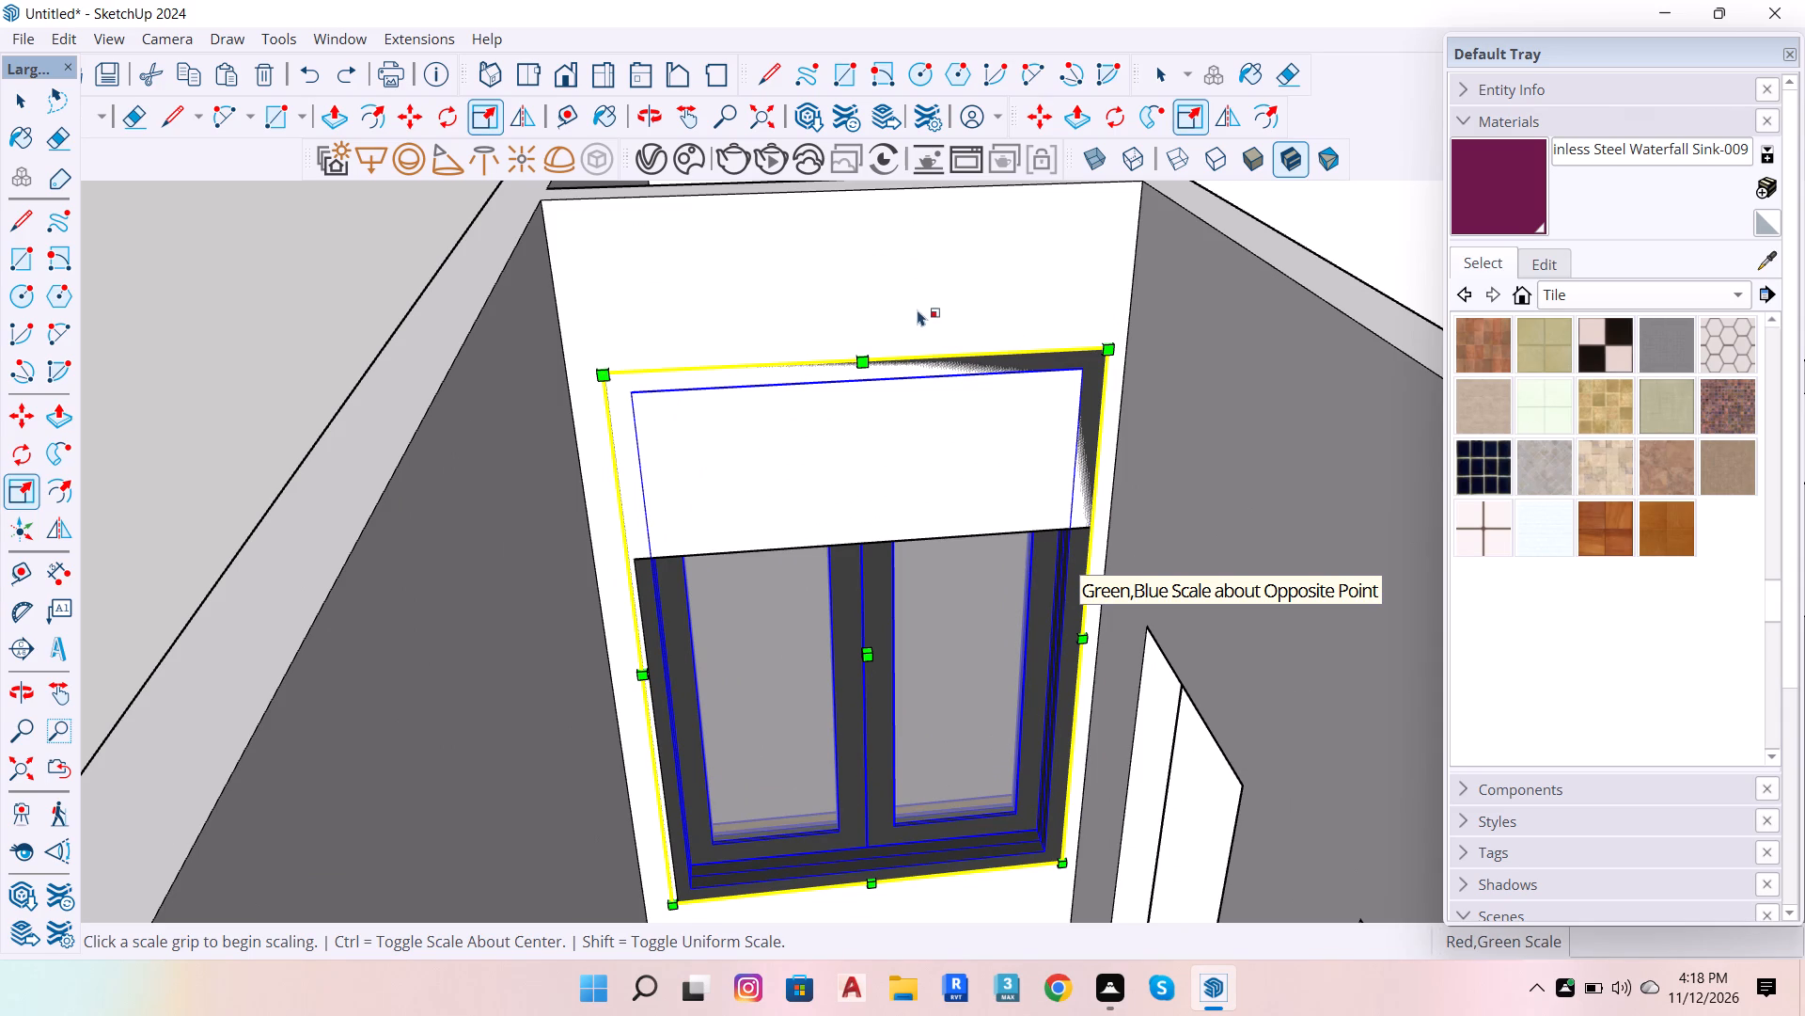
pyautogui.click(864, 338)
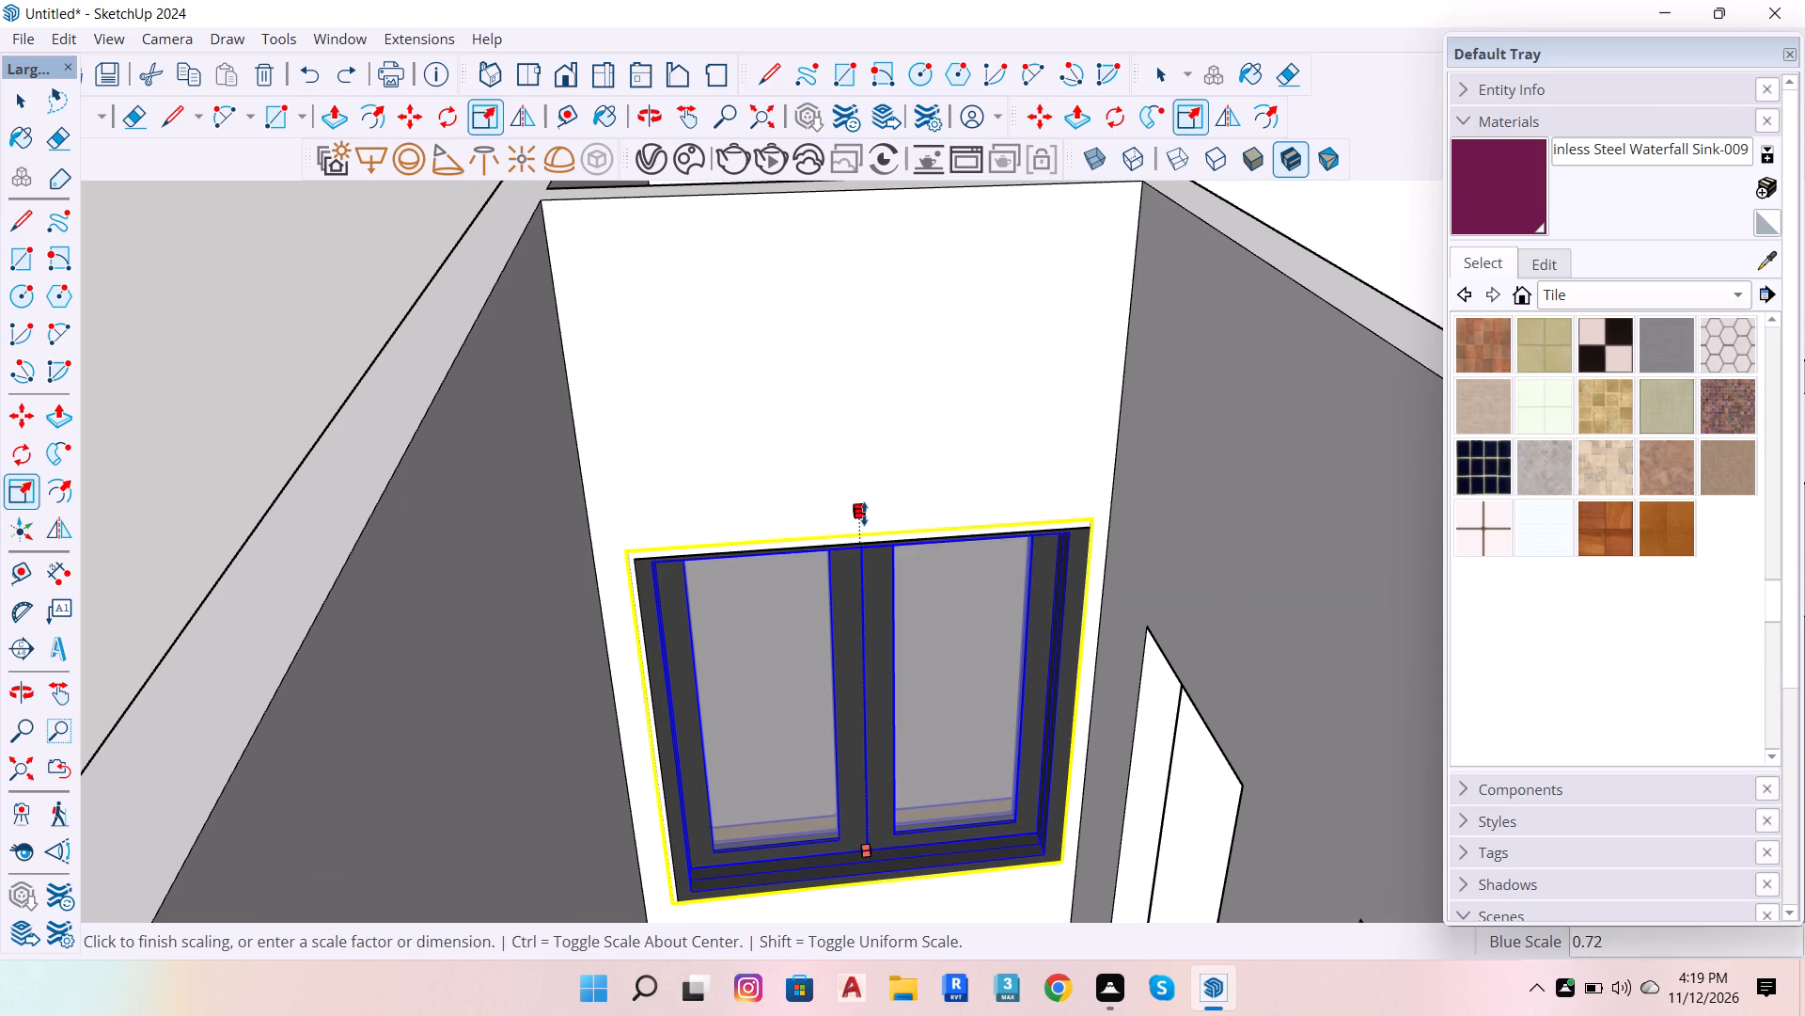
pyautogui.scroll(5, 863, 516)
pyautogui.click(825, 560)
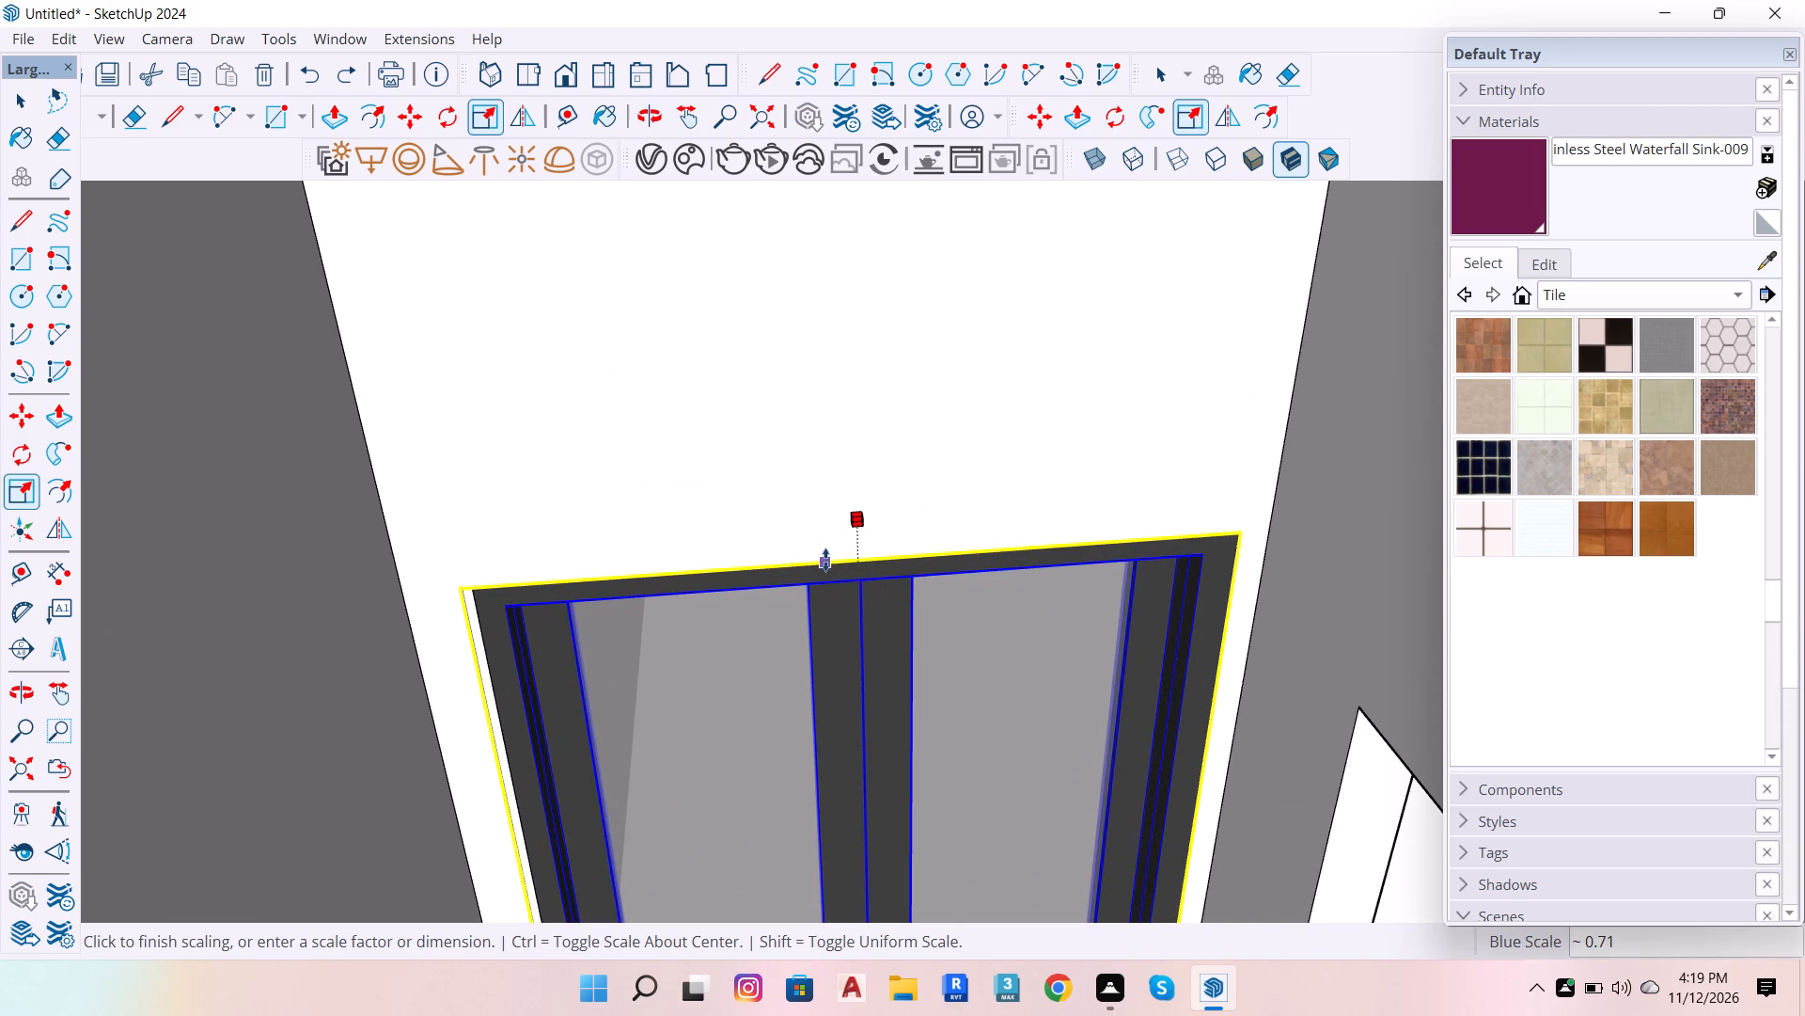
pyautogui.scroll(-6, 985, 616)
pyautogui.press('space')
pyautogui.scroll(6, 1054, 625)
pyautogui.scroll(-5, 1127, 605)
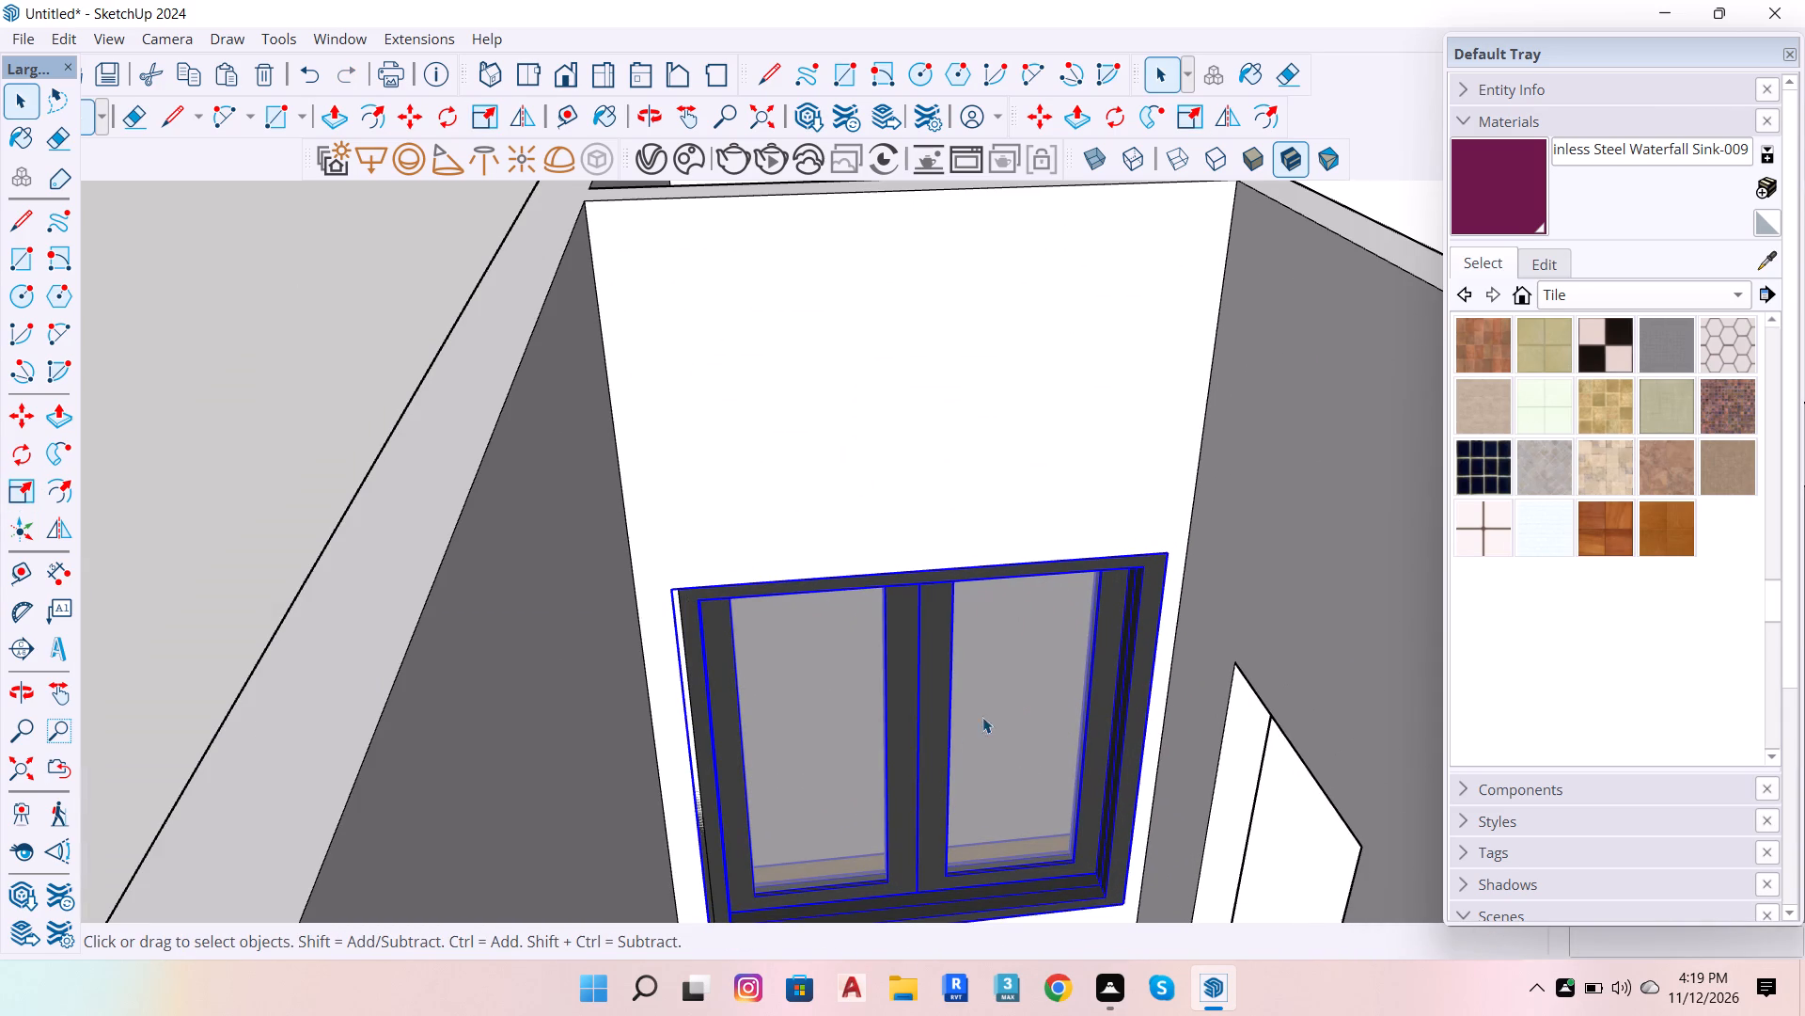
# Scale the window's depth by about 0.71 along the green axis to make its frame thinner within the end wall.
pyautogui.press('s')
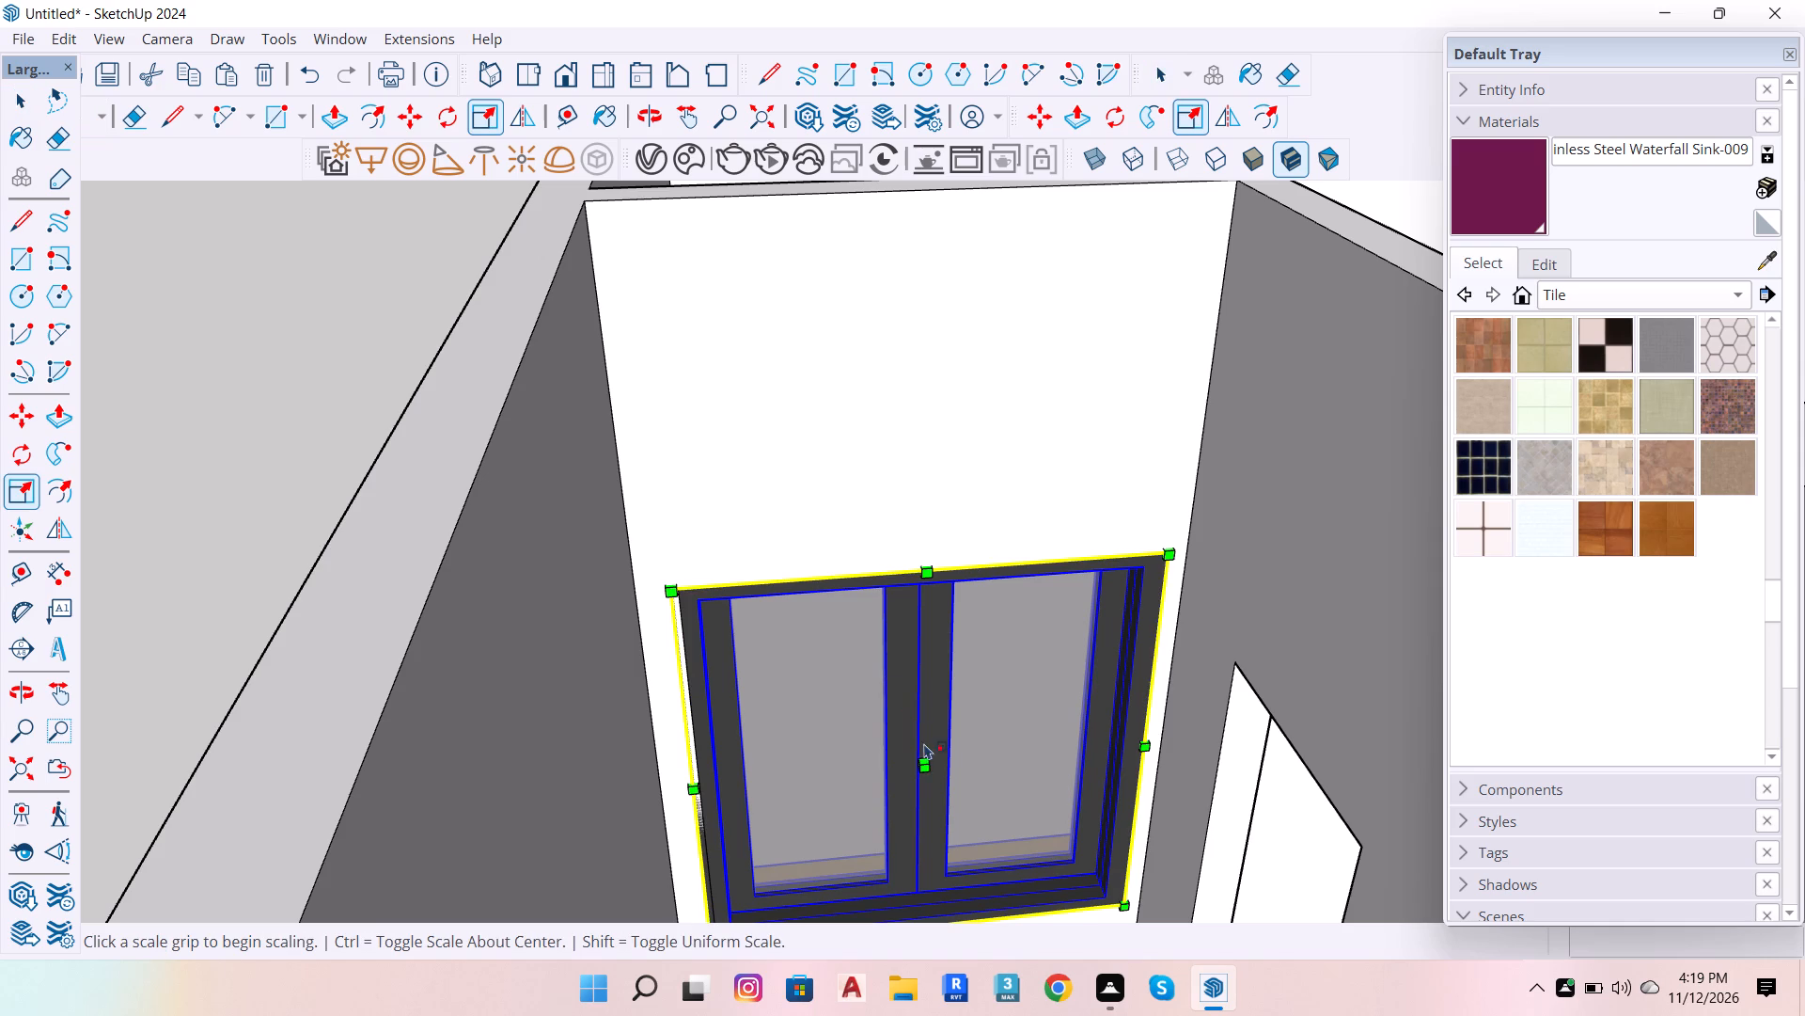
pyautogui.click(928, 760)
pyautogui.click(919, 747)
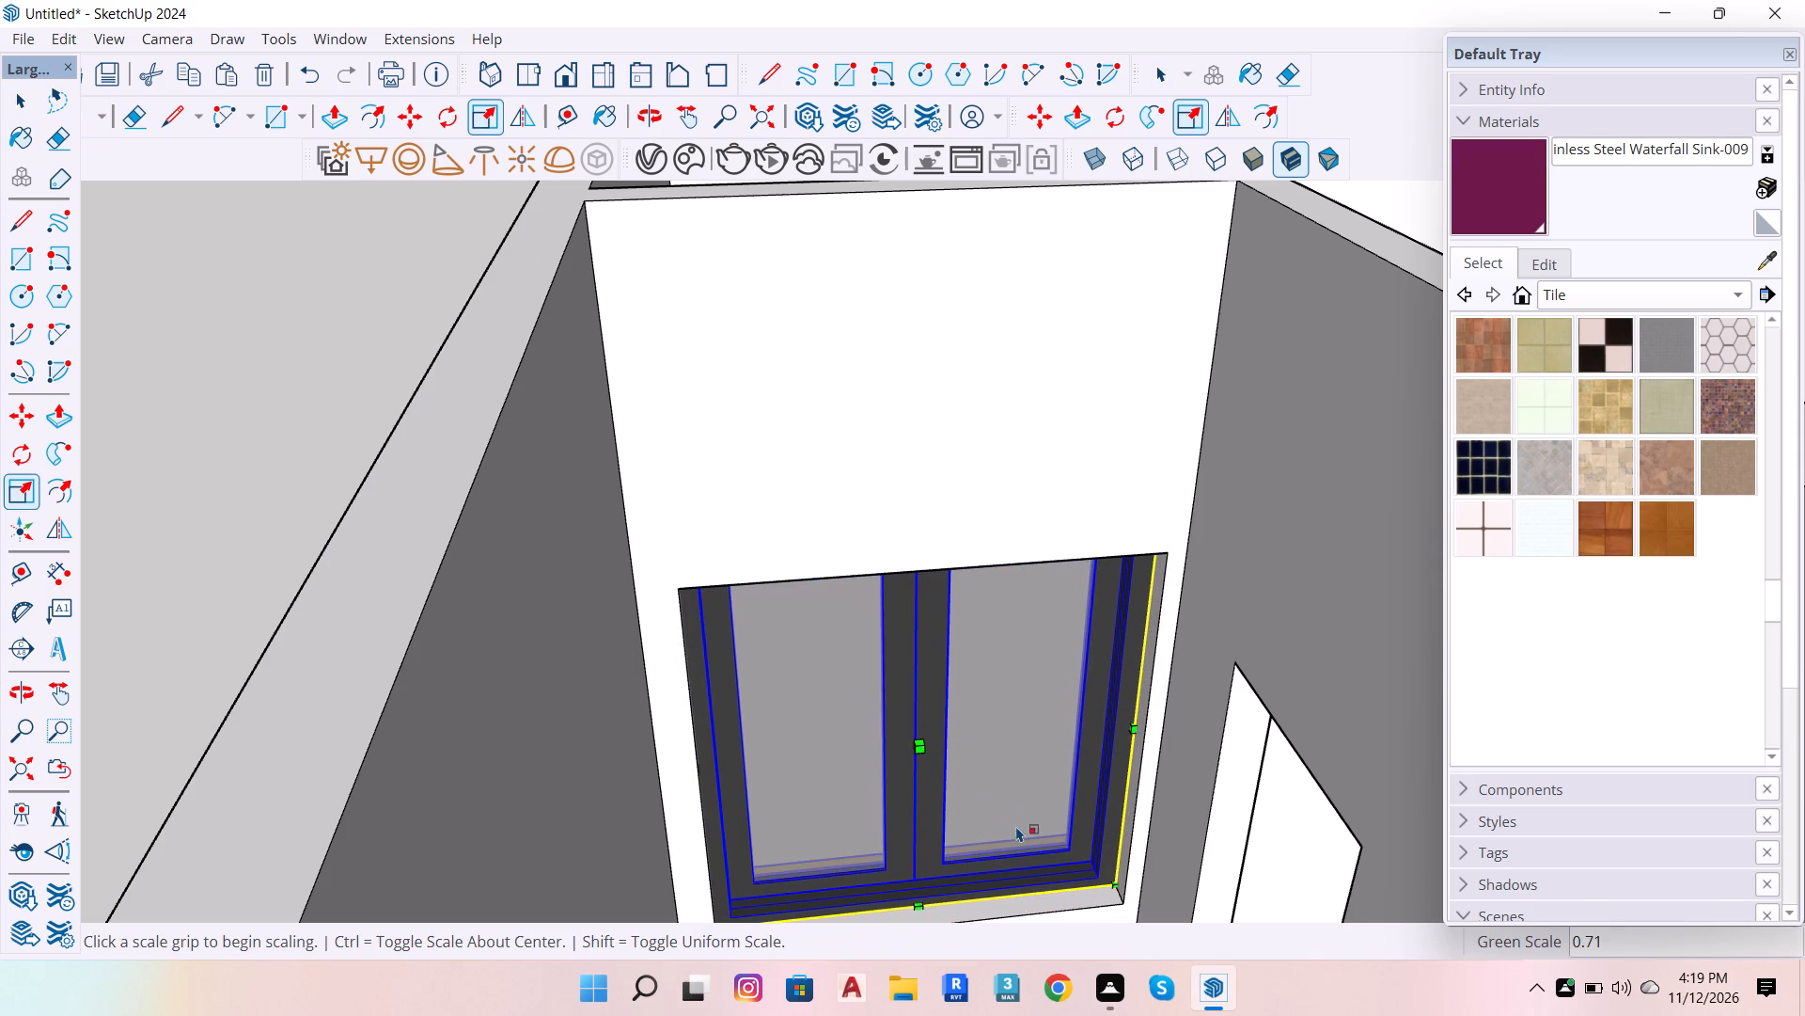
pyautogui.scroll(-6, 1020, 838)
pyautogui.press('space')
# Begin moving the window from the lower corner of its wooden inner frame to align it within the end-wall opening.
pyautogui.press('o')
pyautogui.moveTo(893, 672); pyautogui.dragTo(1804, 878)
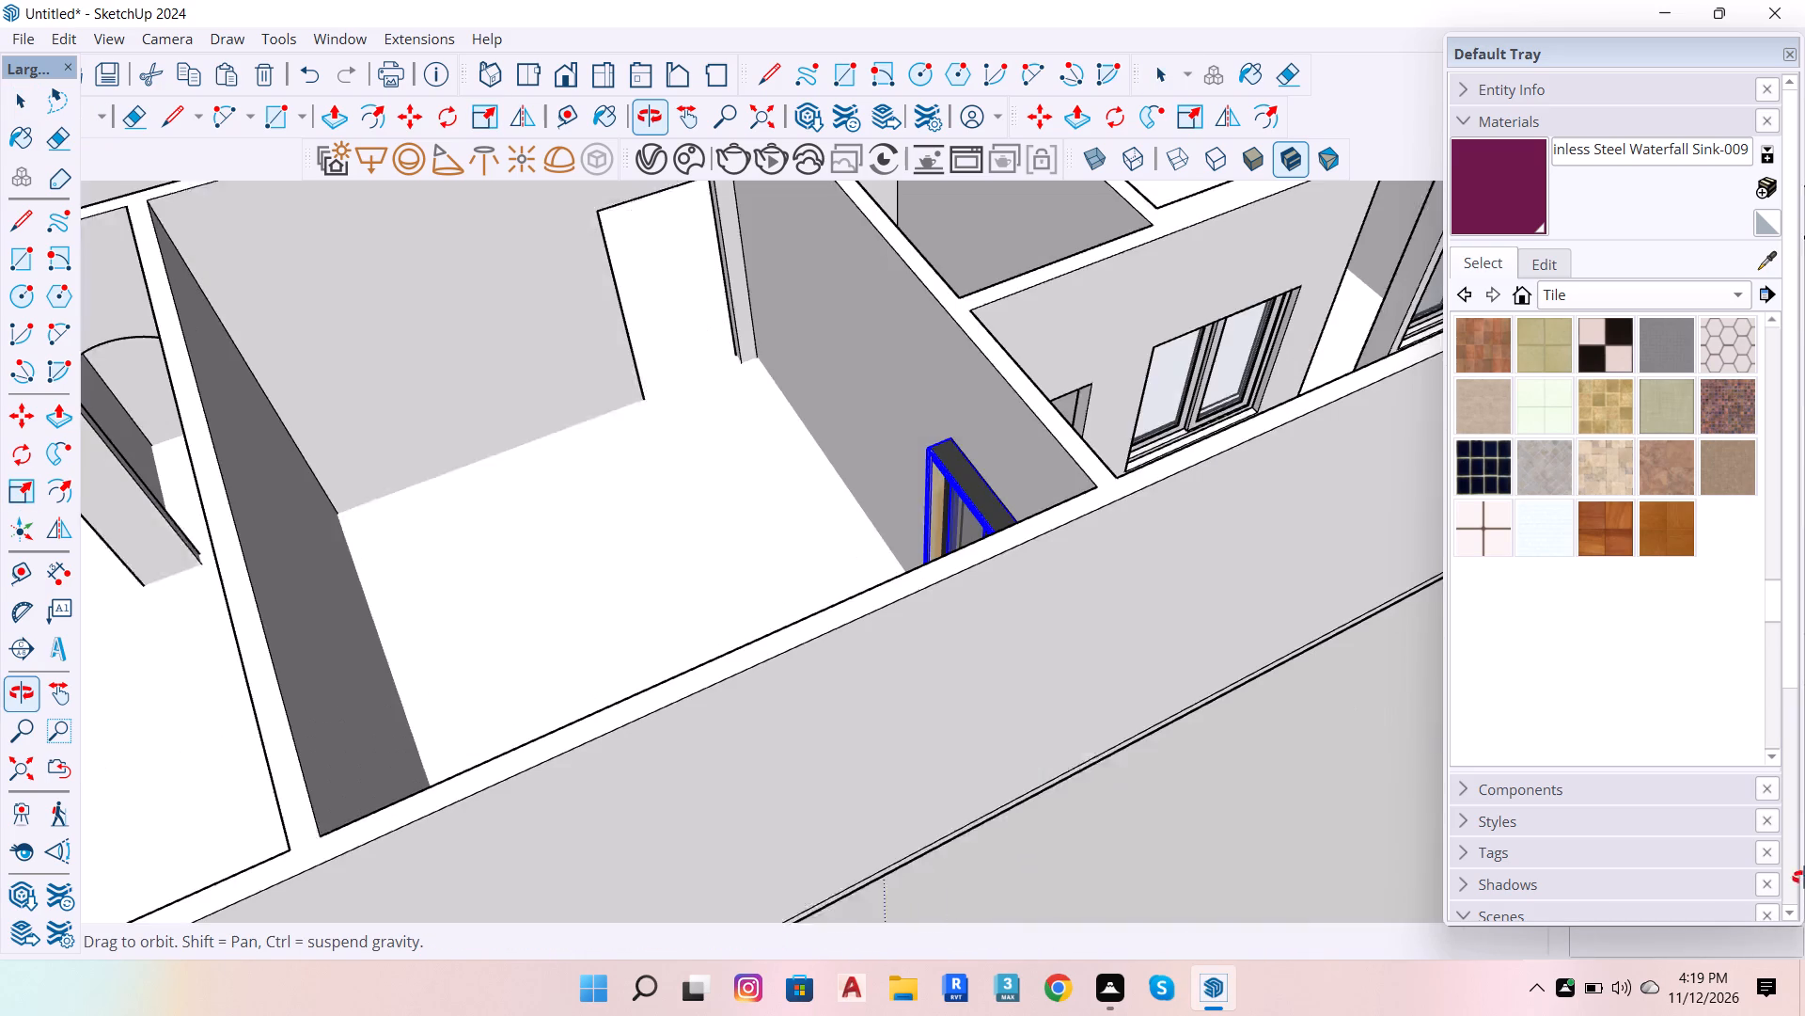
pyautogui.moveTo(1804, 878); pyautogui.dragTo(1804, 856)
pyautogui.scroll(5, 1038, 489)
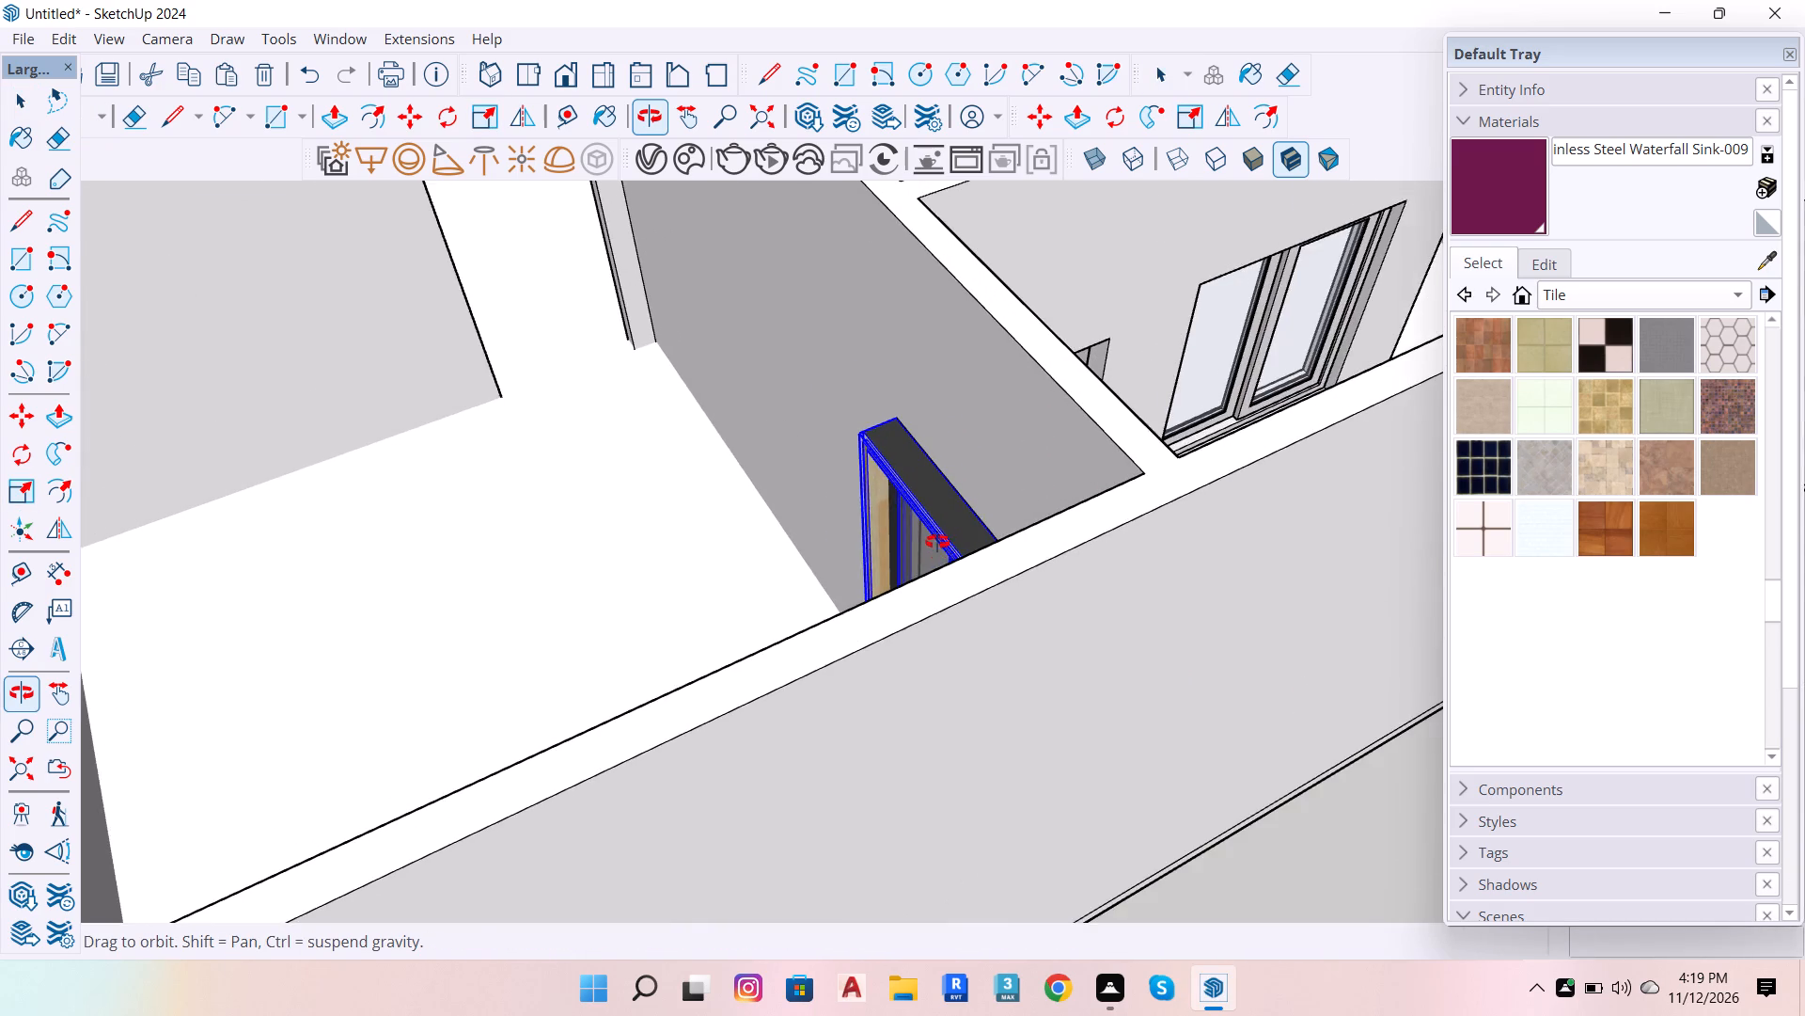
pyautogui.scroll(6, 937, 542)
pyautogui.moveTo(998, 596); pyautogui.dragTo(1290, 654)
pyautogui.scroll(5, 1064, 768)
pyautogui.press('space')
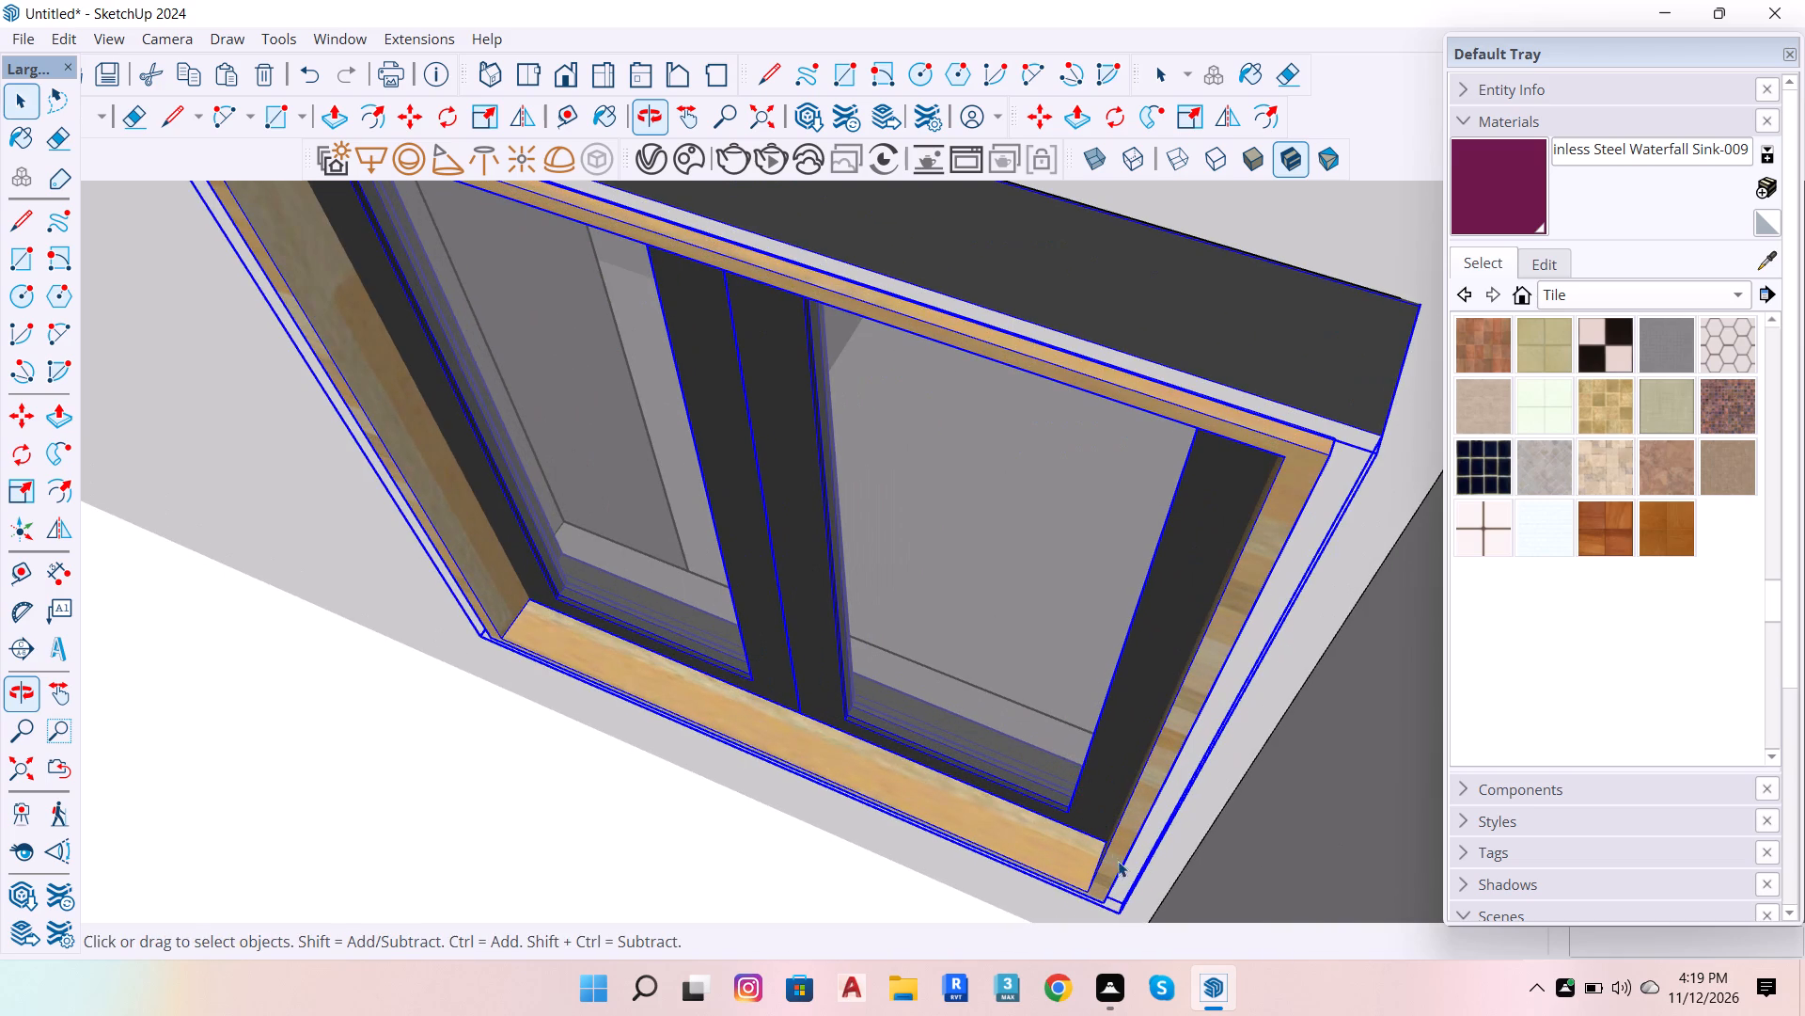
pyautogui.click(1112, 862)
pyautogui.scroll(1, 1119, 915)
pyautogui.scroll(-6, 1194, 777)
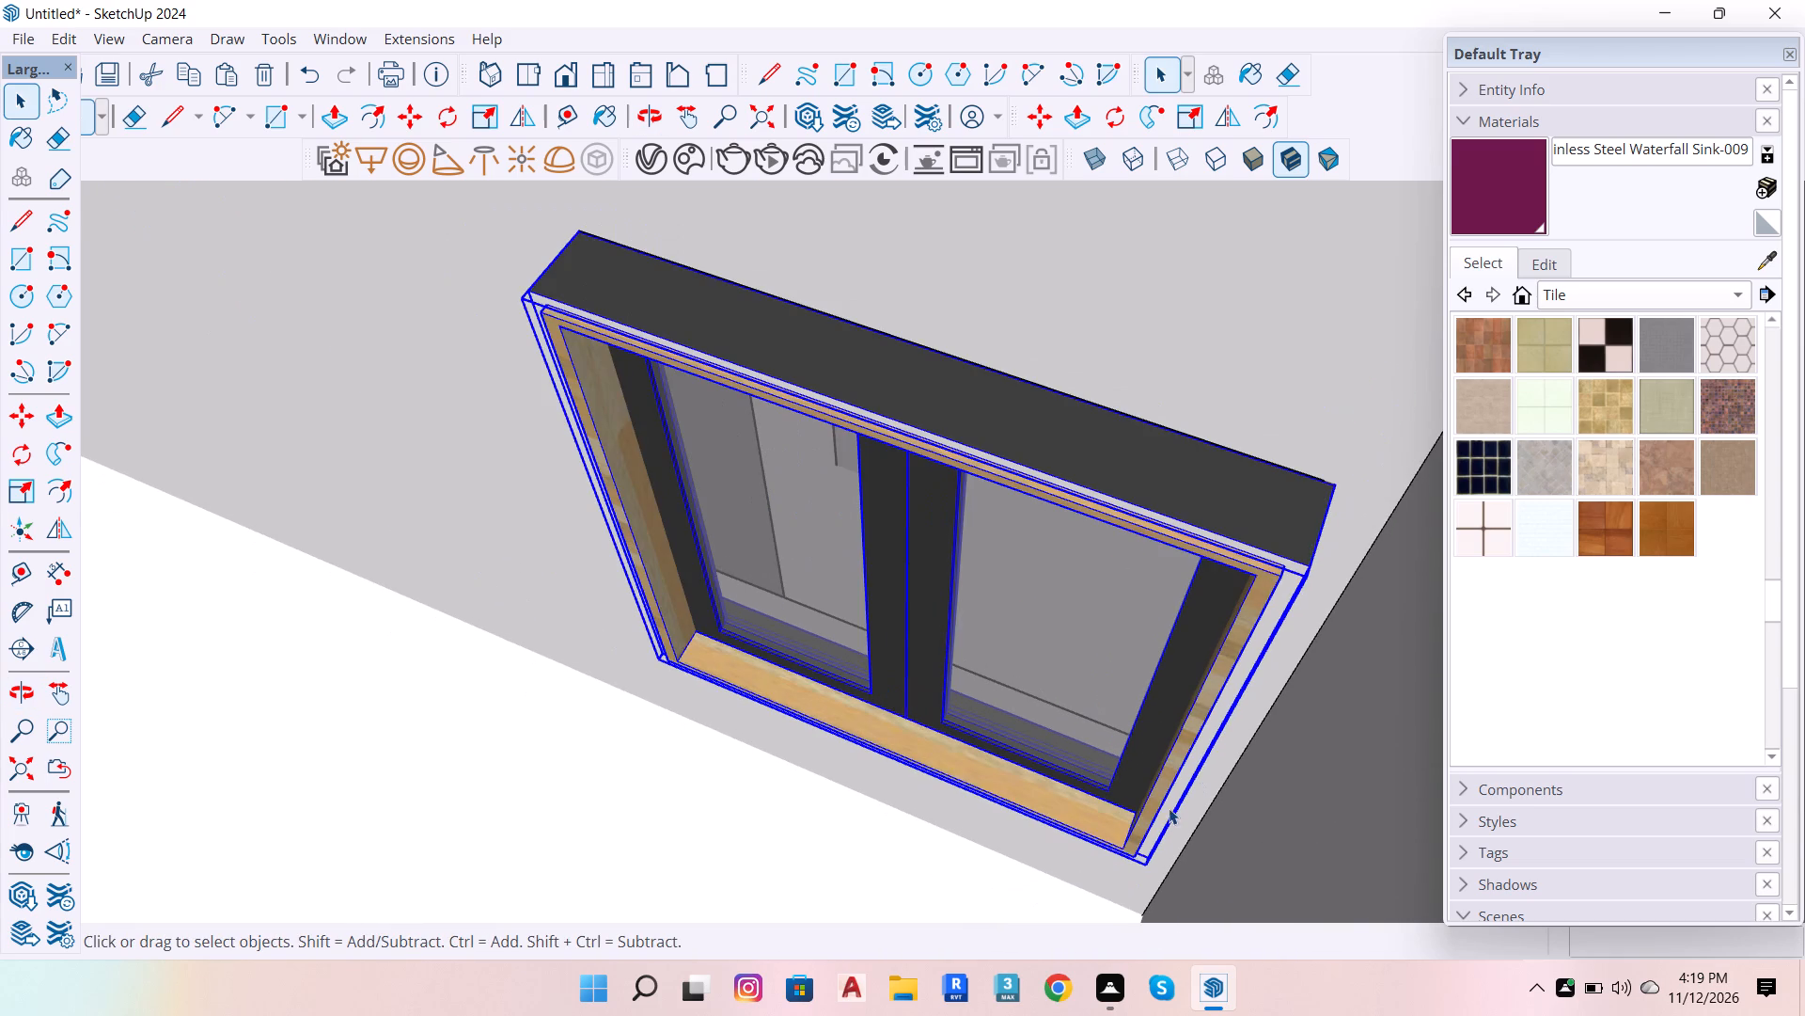
pyautogui.scroll(4, 311, 622)
pyautogui.scroll(3, 725, 689)
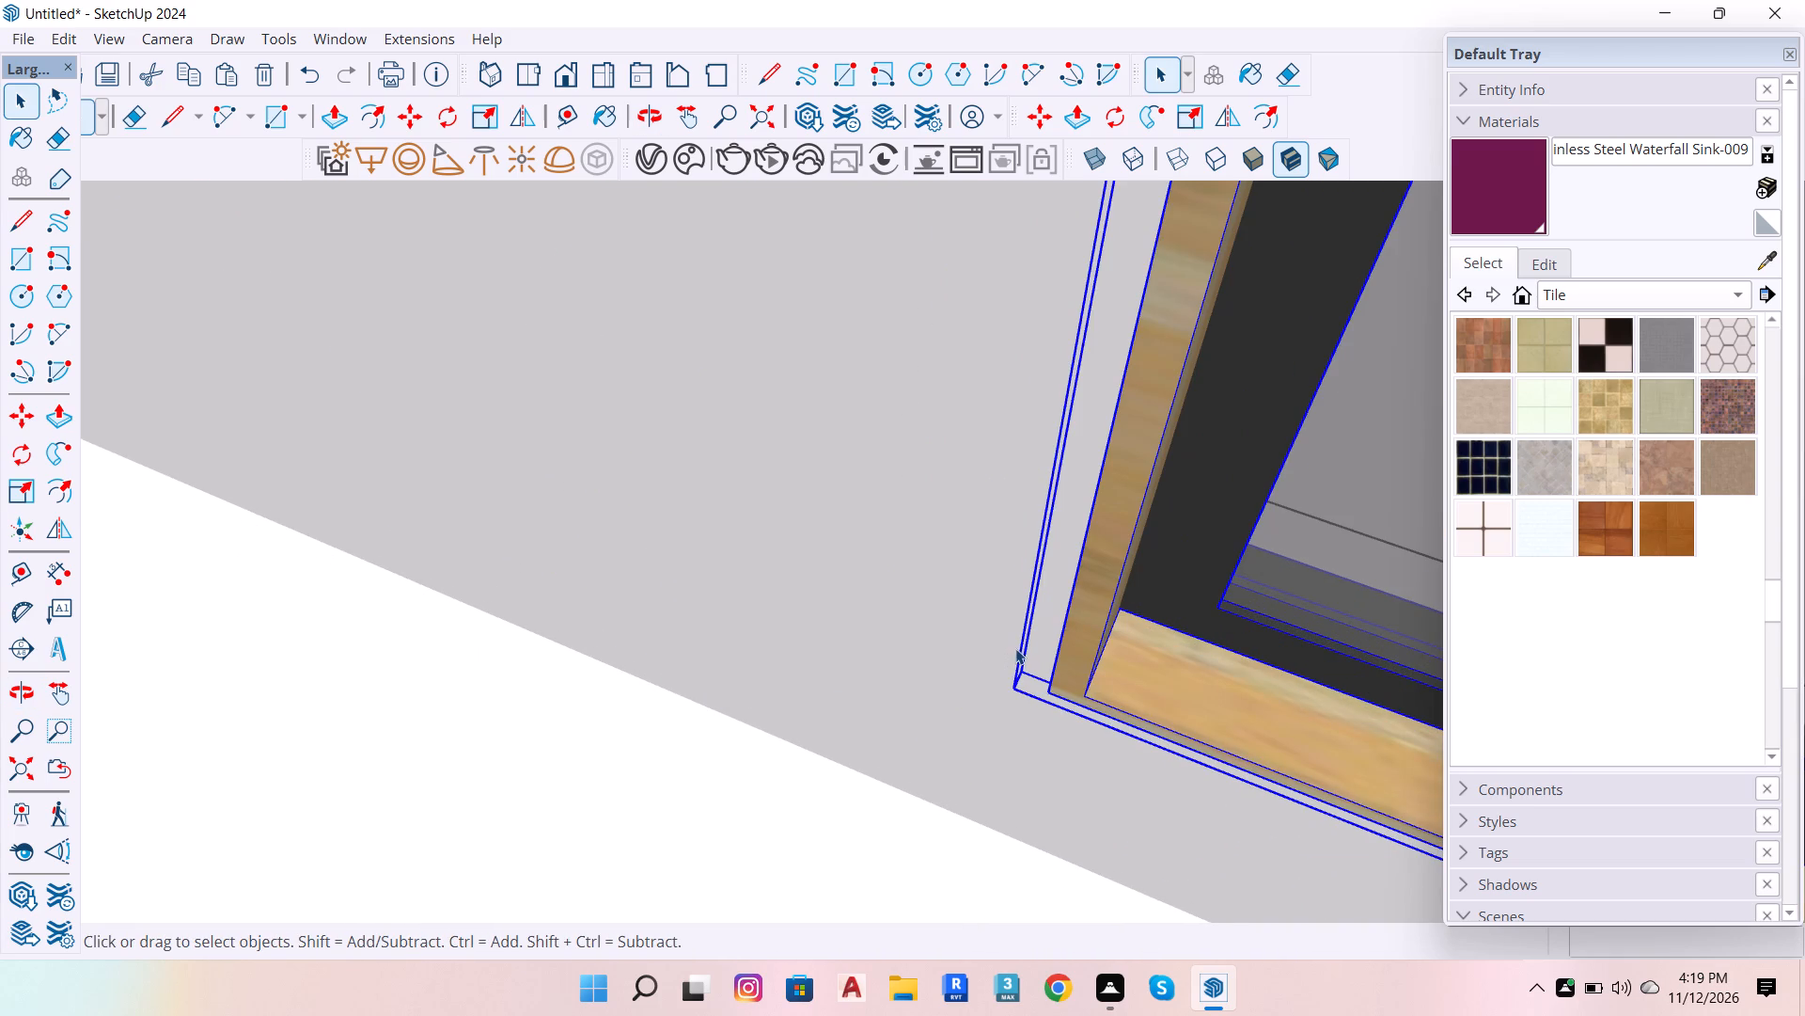
pyautogui.press('m')
pyautogui.click(1044, 692)
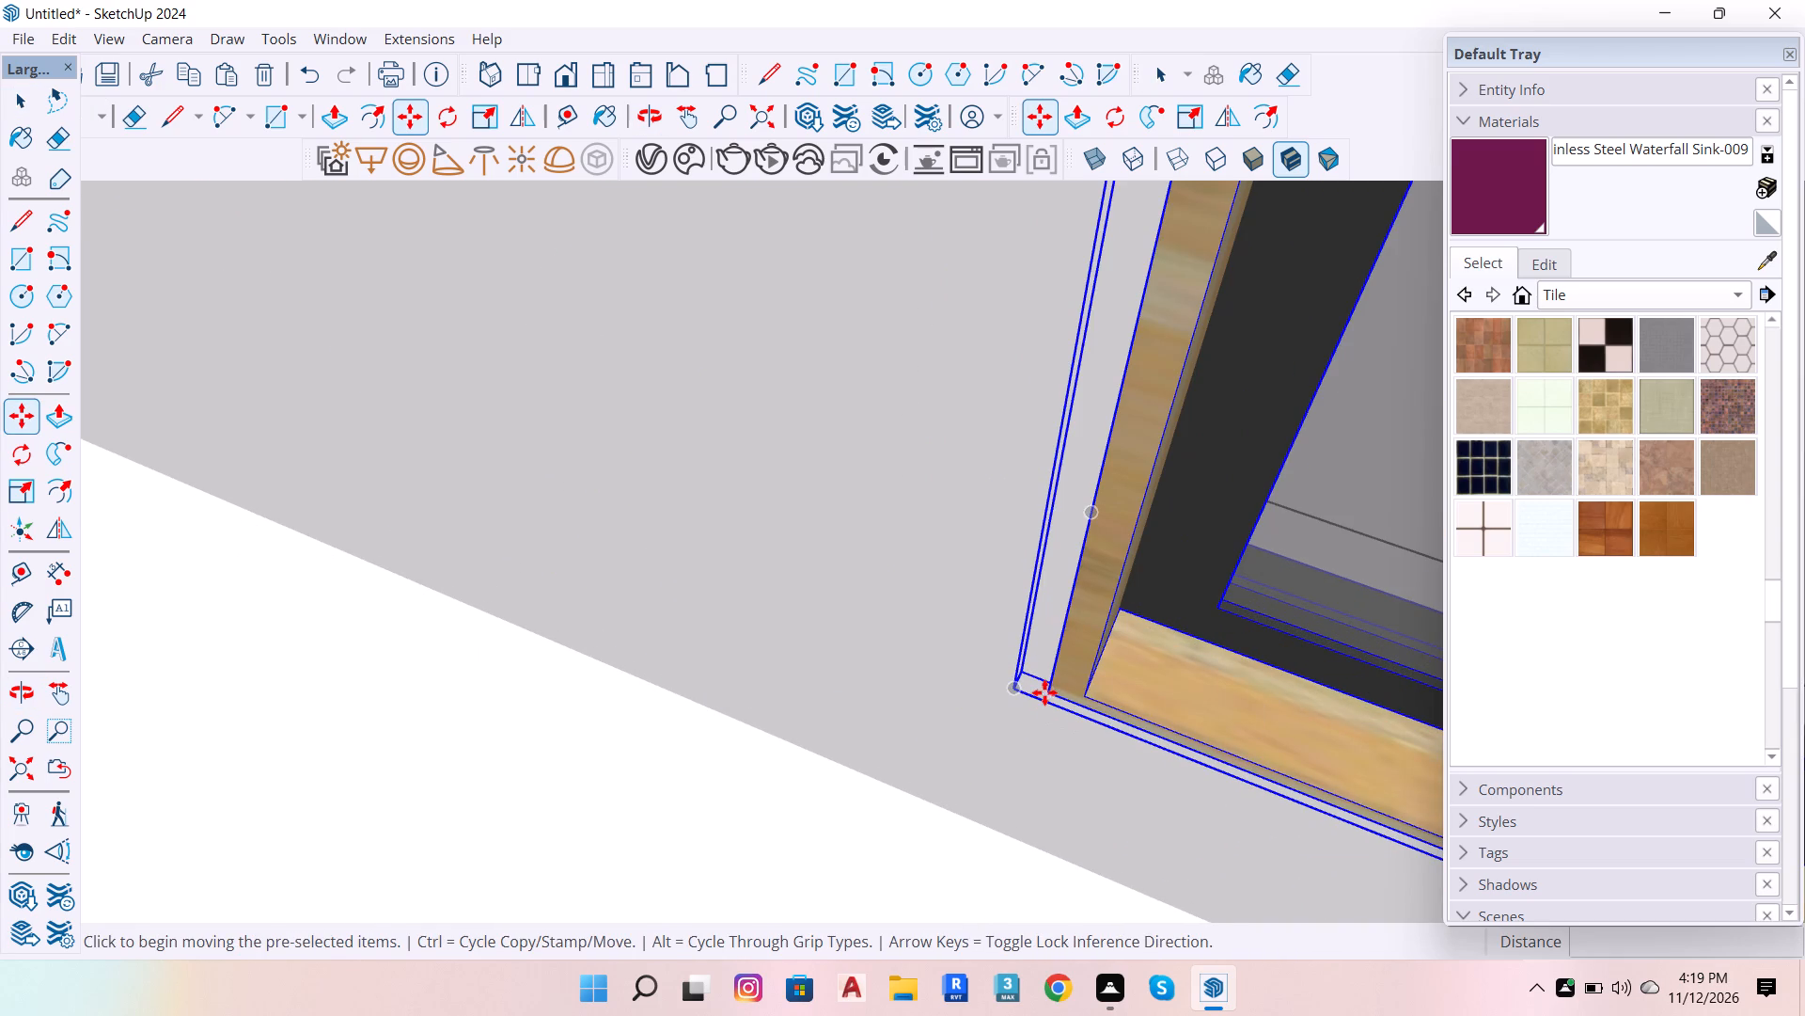
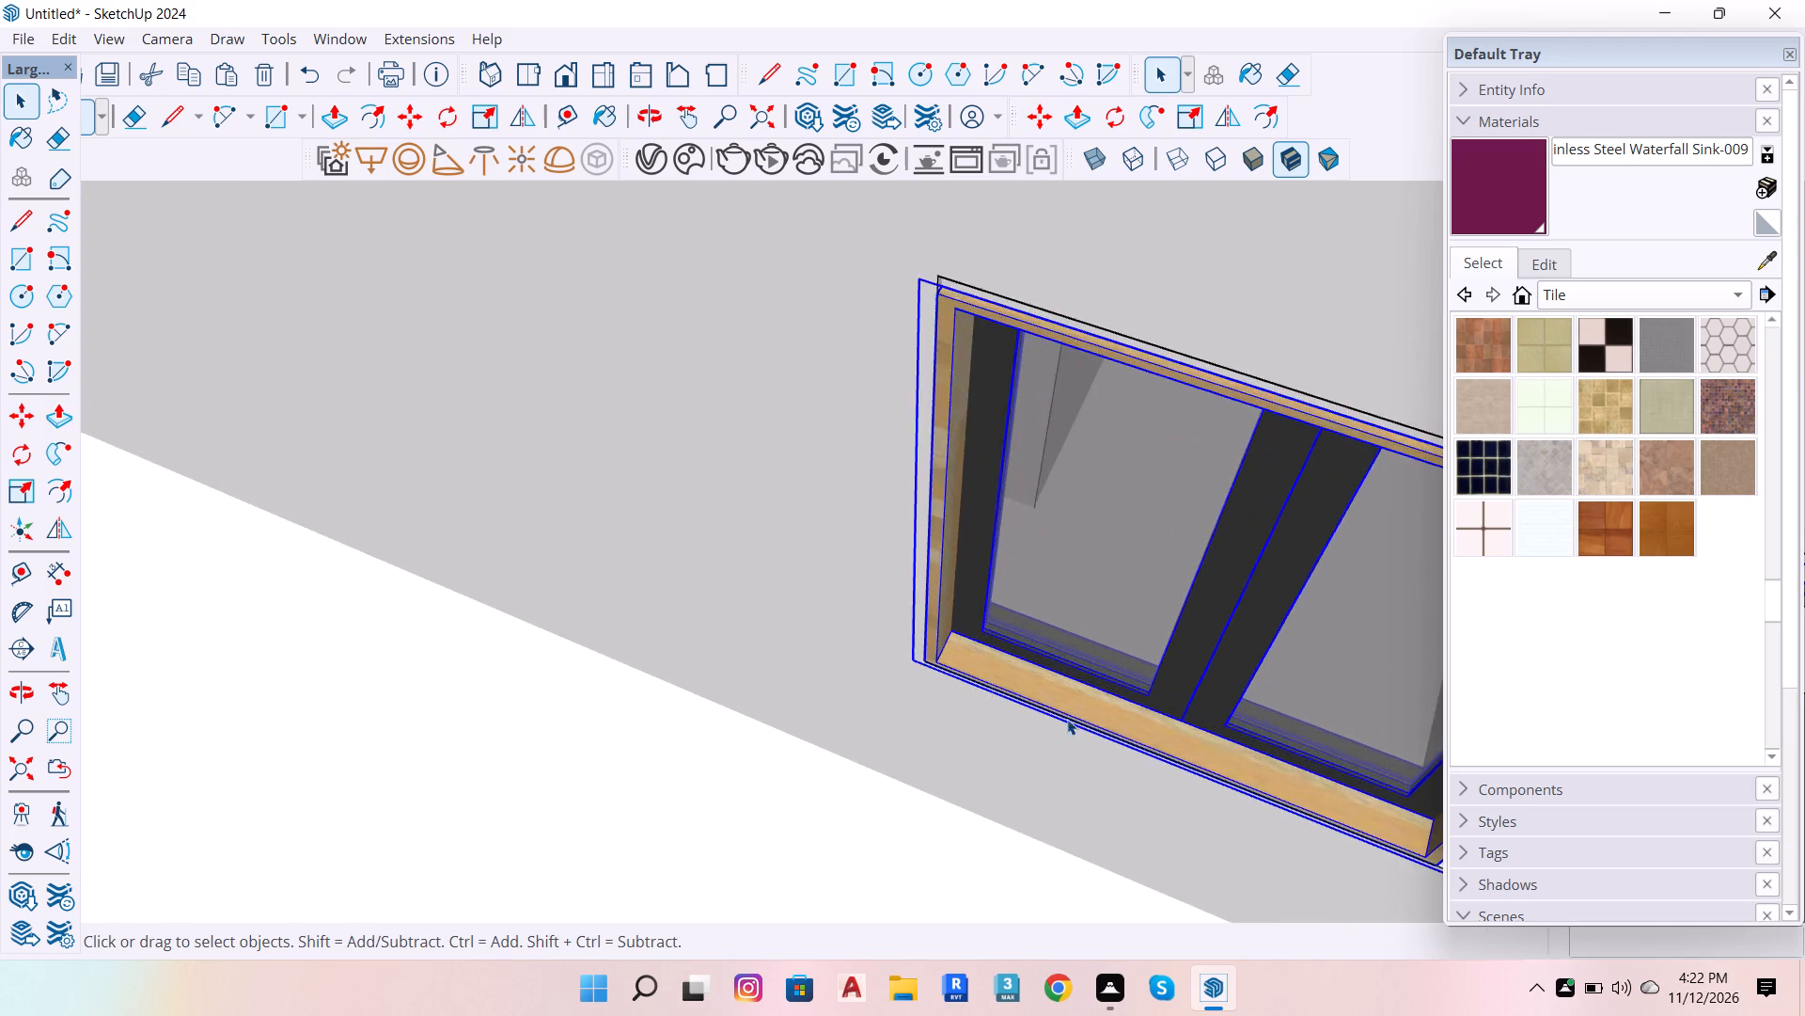
# Move the window about 1 1/2" deeper into the end-wall opening from the outer lower corner of its wooden frame.
pyautogui.scroll(-6, 1038, 708)
pyautogui.scroll(5, 1274, 786)
pyautogui.press('o')
pyautogui.moveTo(1216, 742); pyautogui.dragTo(1285, 653)
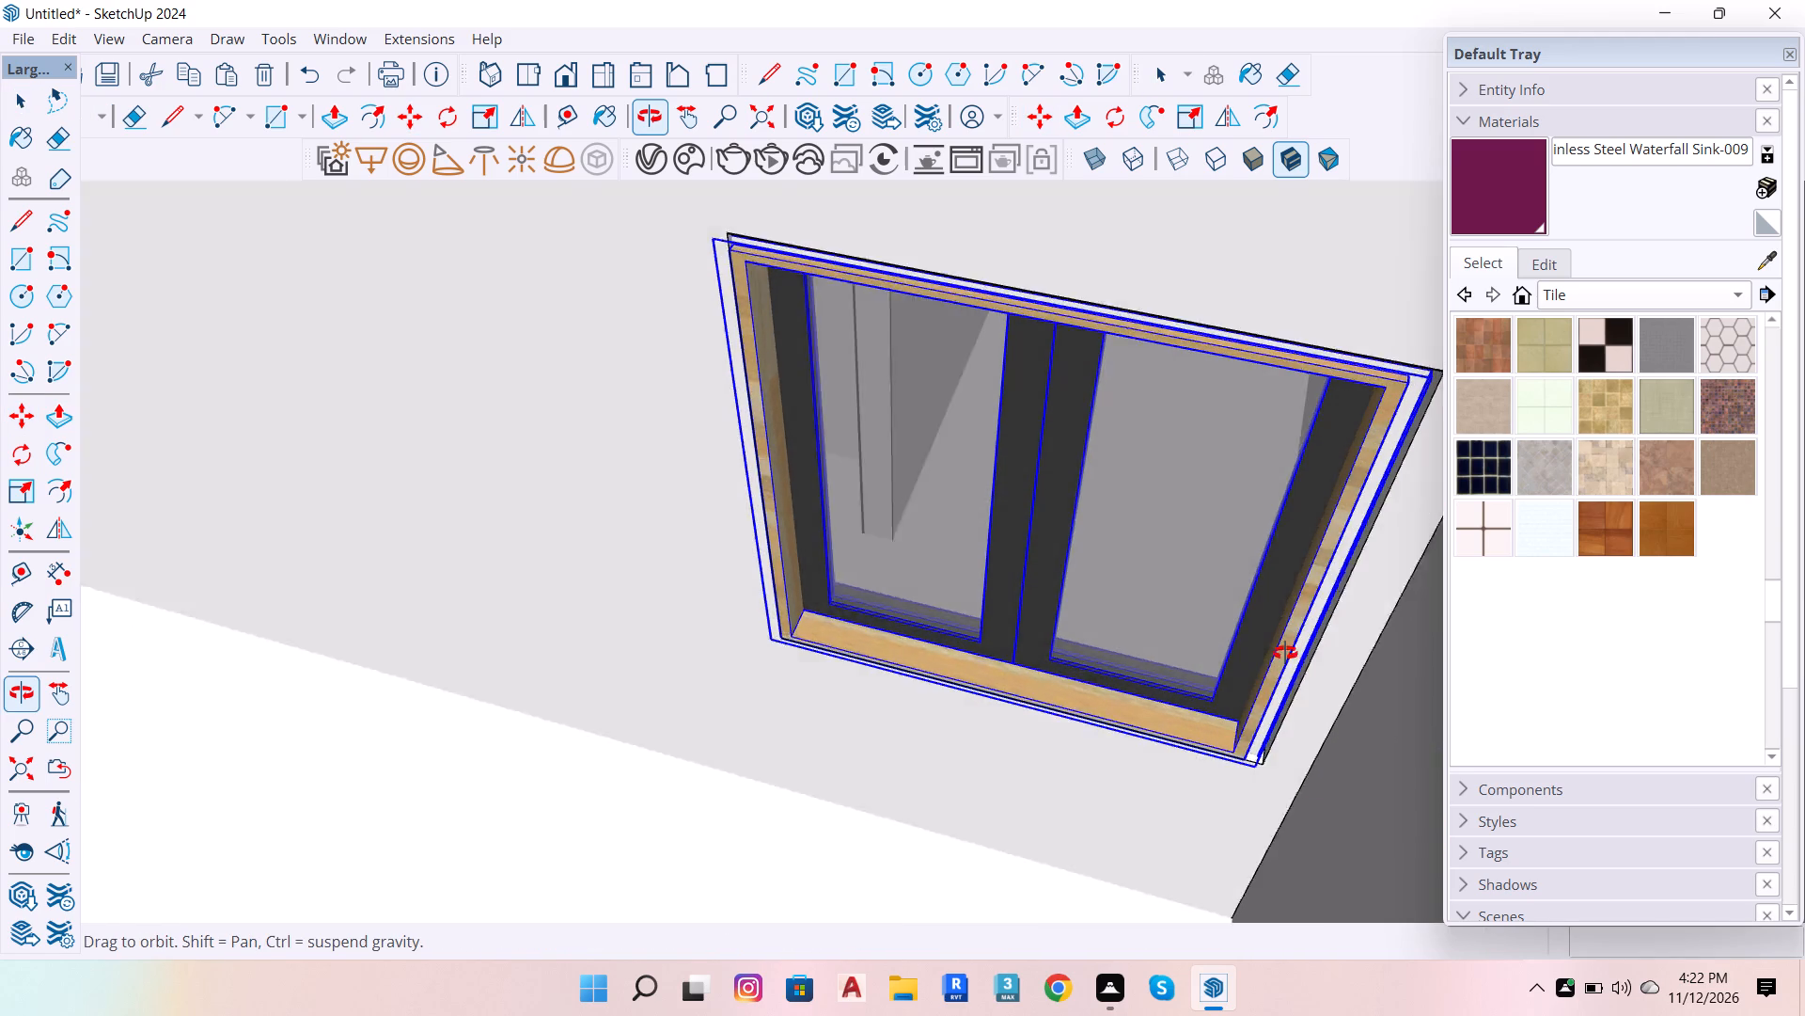
pyautogui.moveTo(1285, 653); pyautogui.dragTo(1293, 634)
pyautogui.scroll(6, 1304, 706)
pyautogui.scroll(5, 1227, 815)
pyautogui.scroll(-5, 1316, 738)
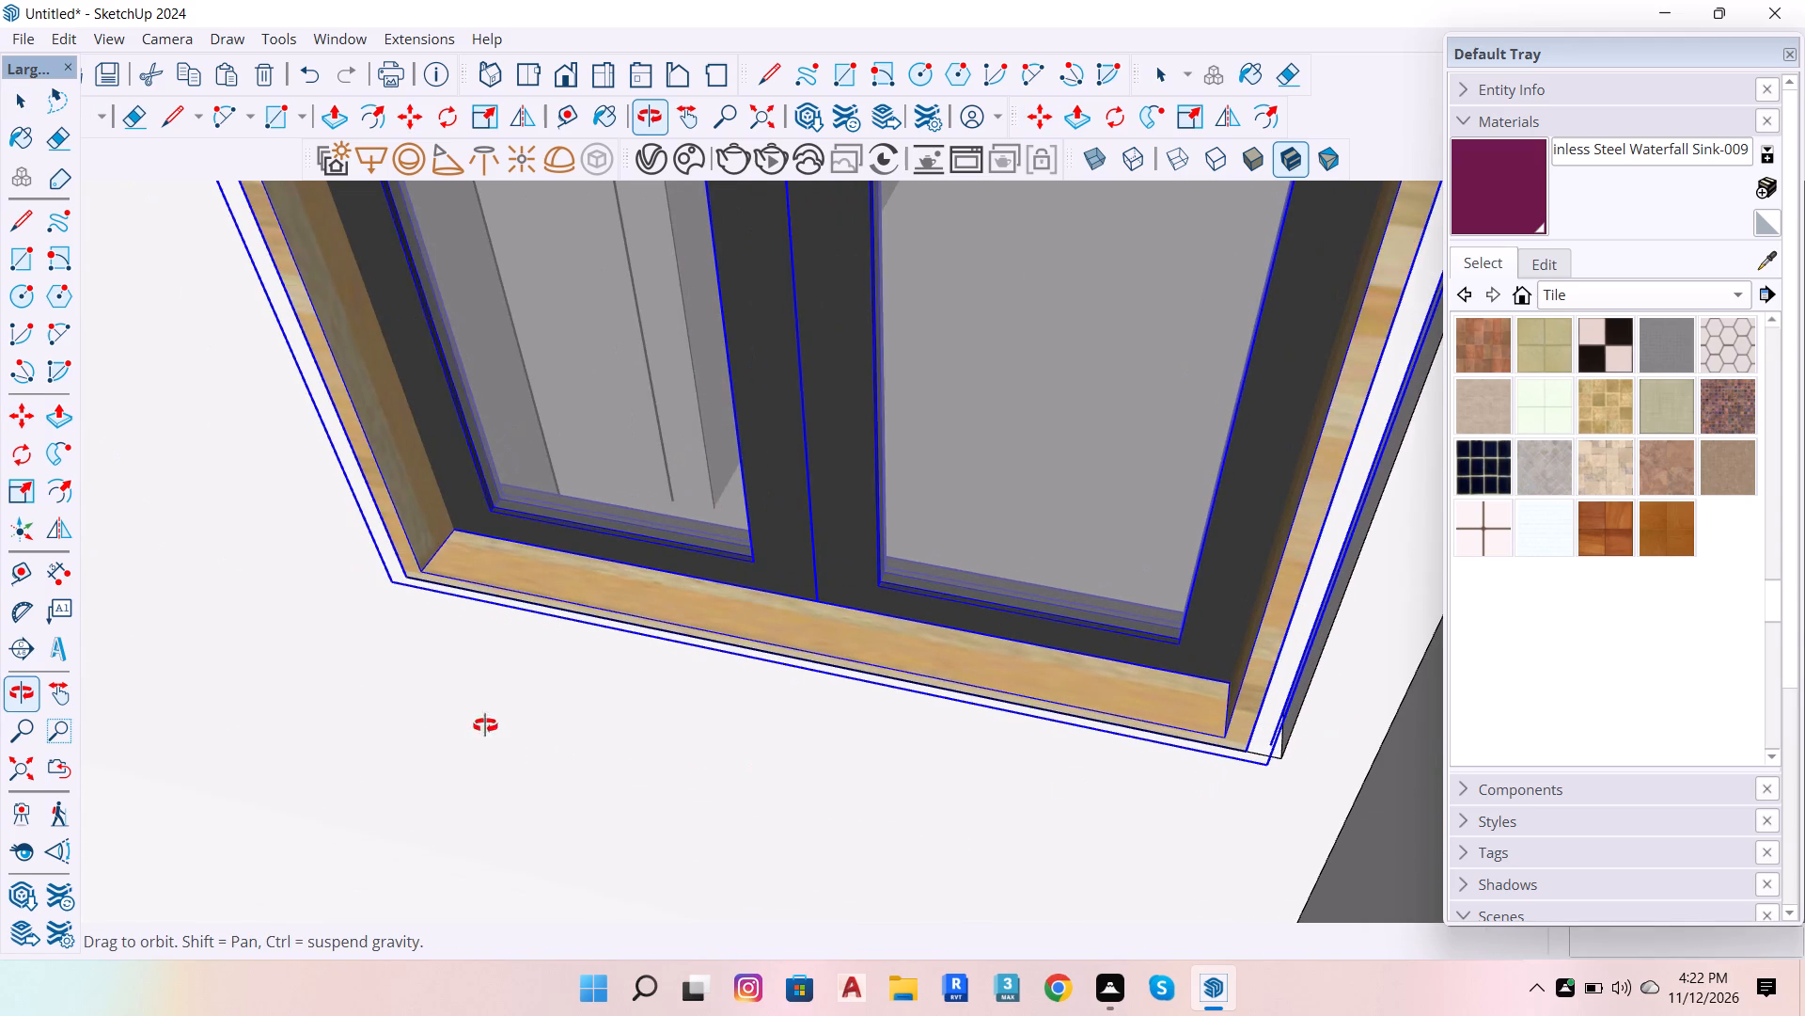
pyautogui.scroll(3, 349, 635)
pyautogui.scroll(9, 424, 545)
pyautogui.press('m')
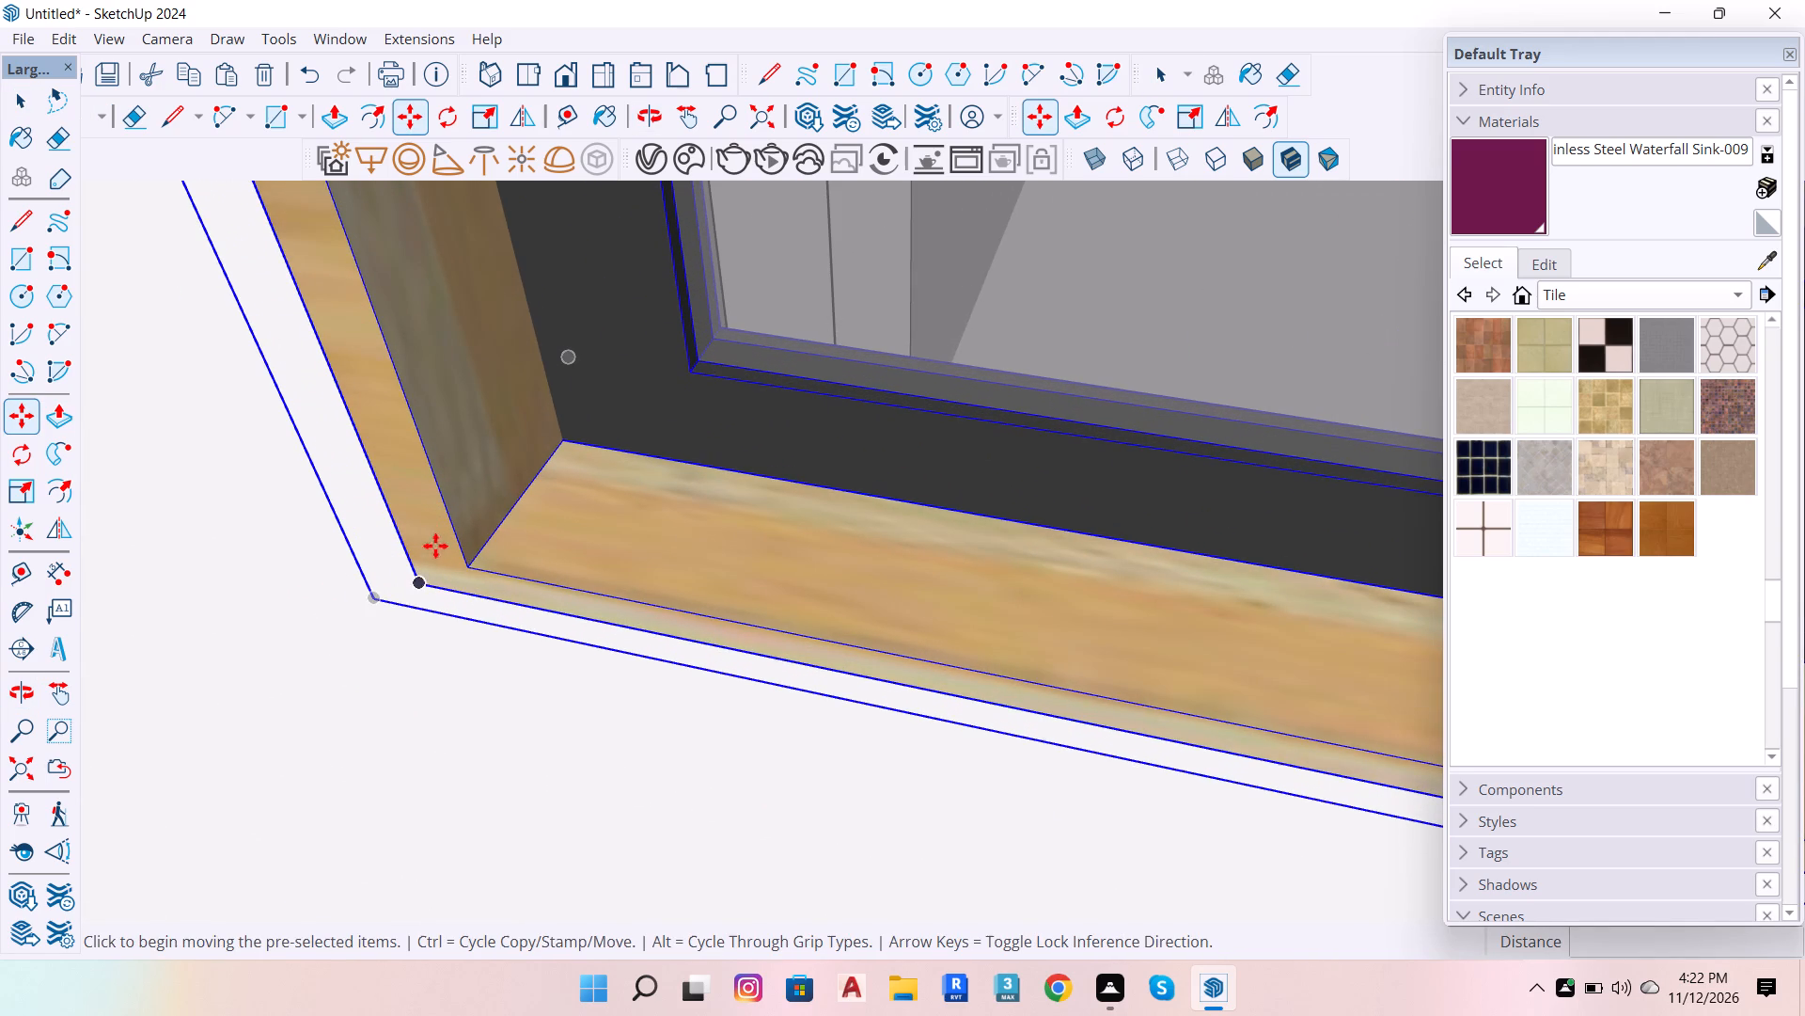
pyautogui.click(415, 579)
pyautogui.click(468, 530)
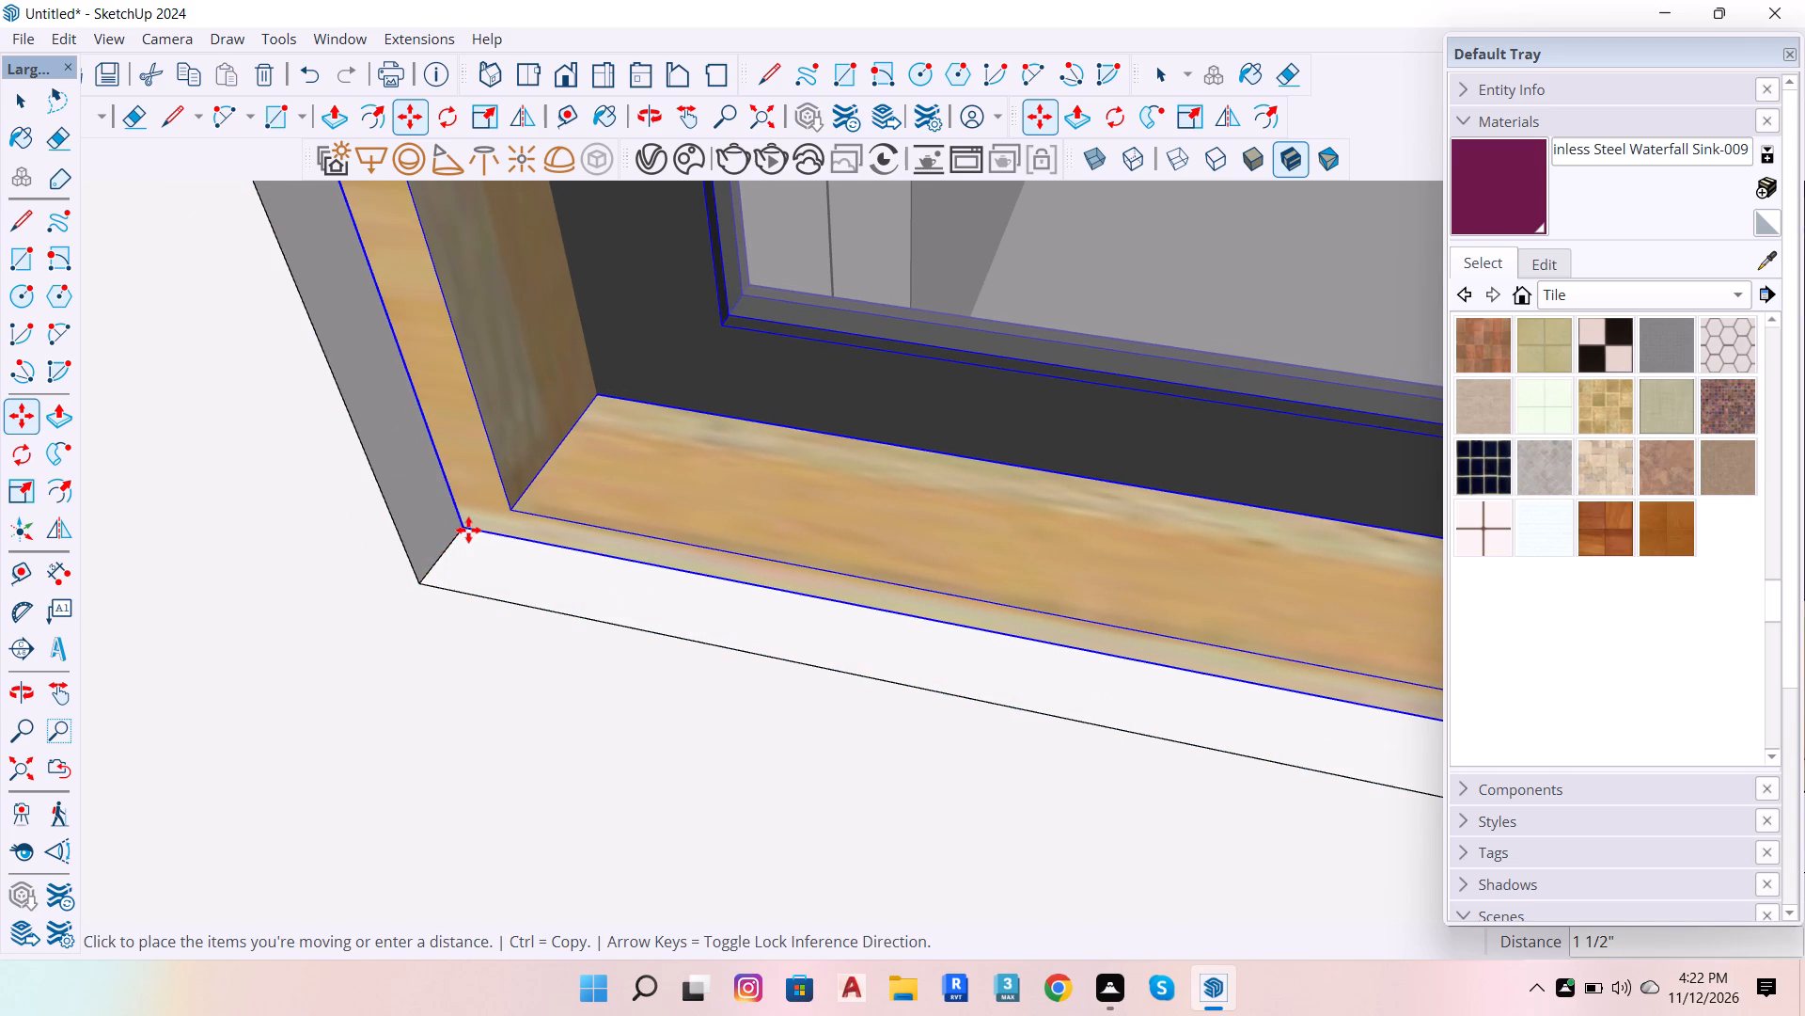
pyautogui.scroll(-16, 434, 545)
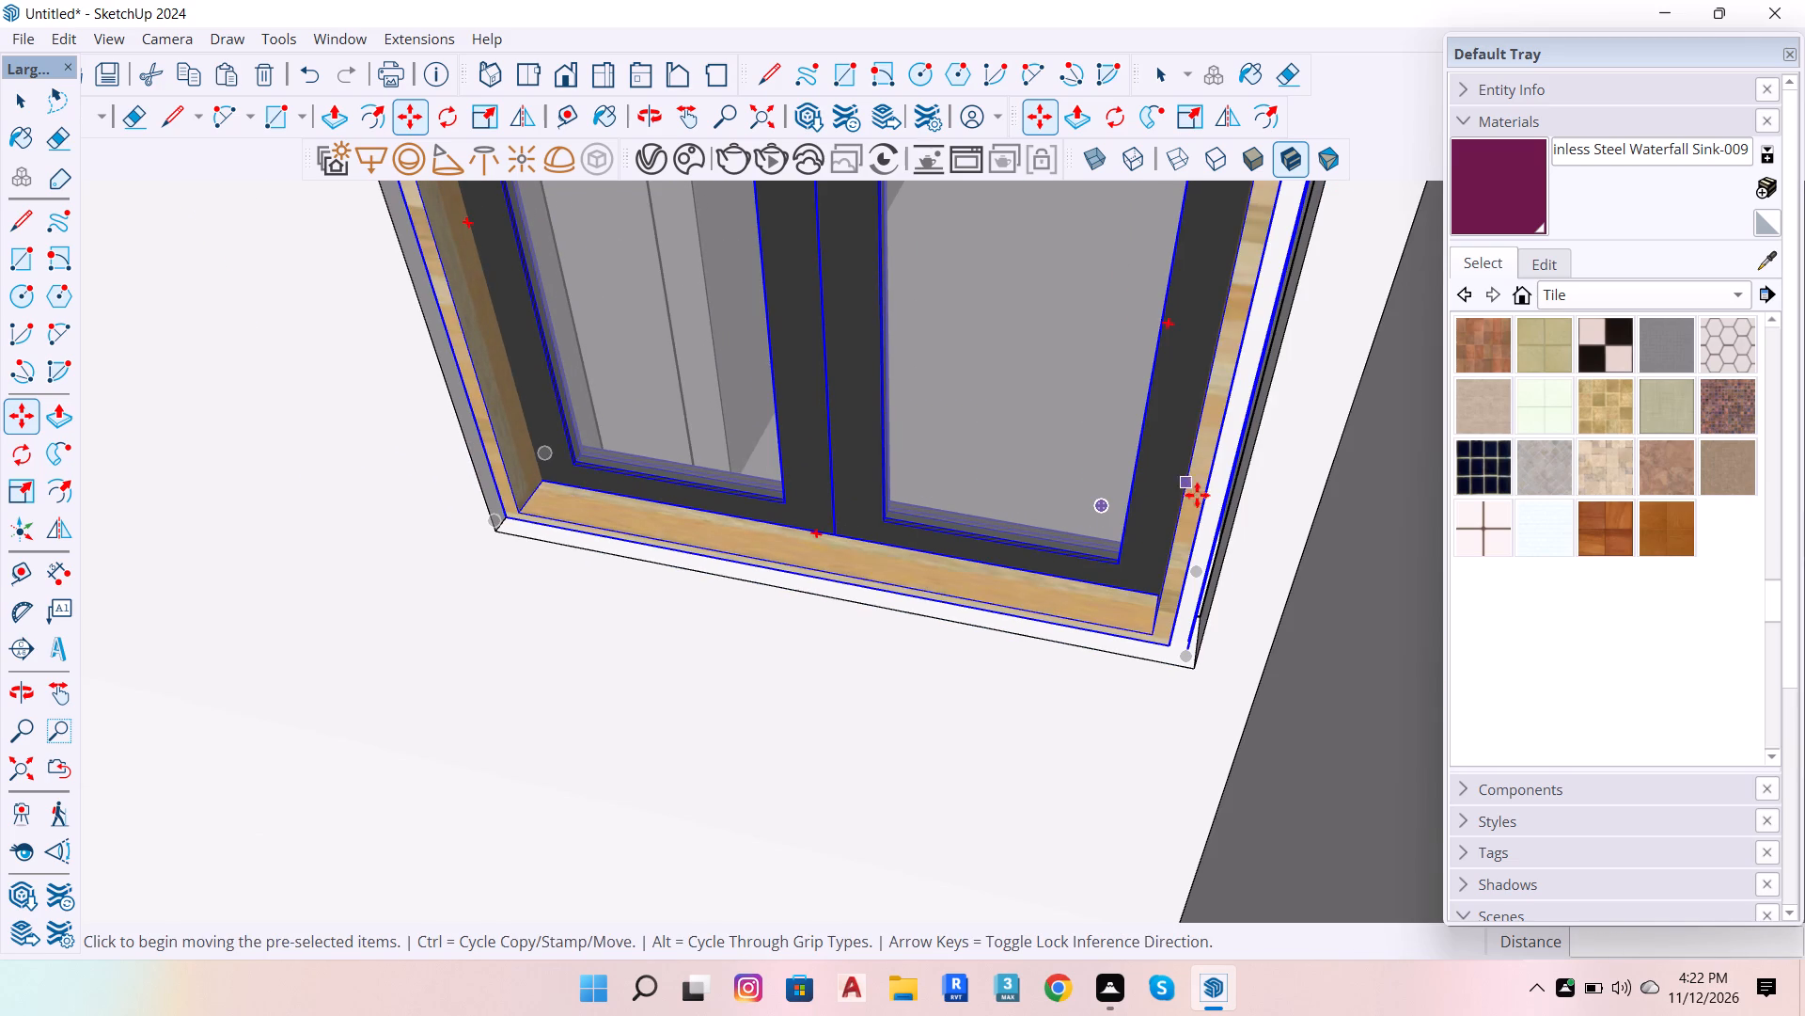
pyautogui.scroll(4, 1230, 604)
pyautogui.press('space')
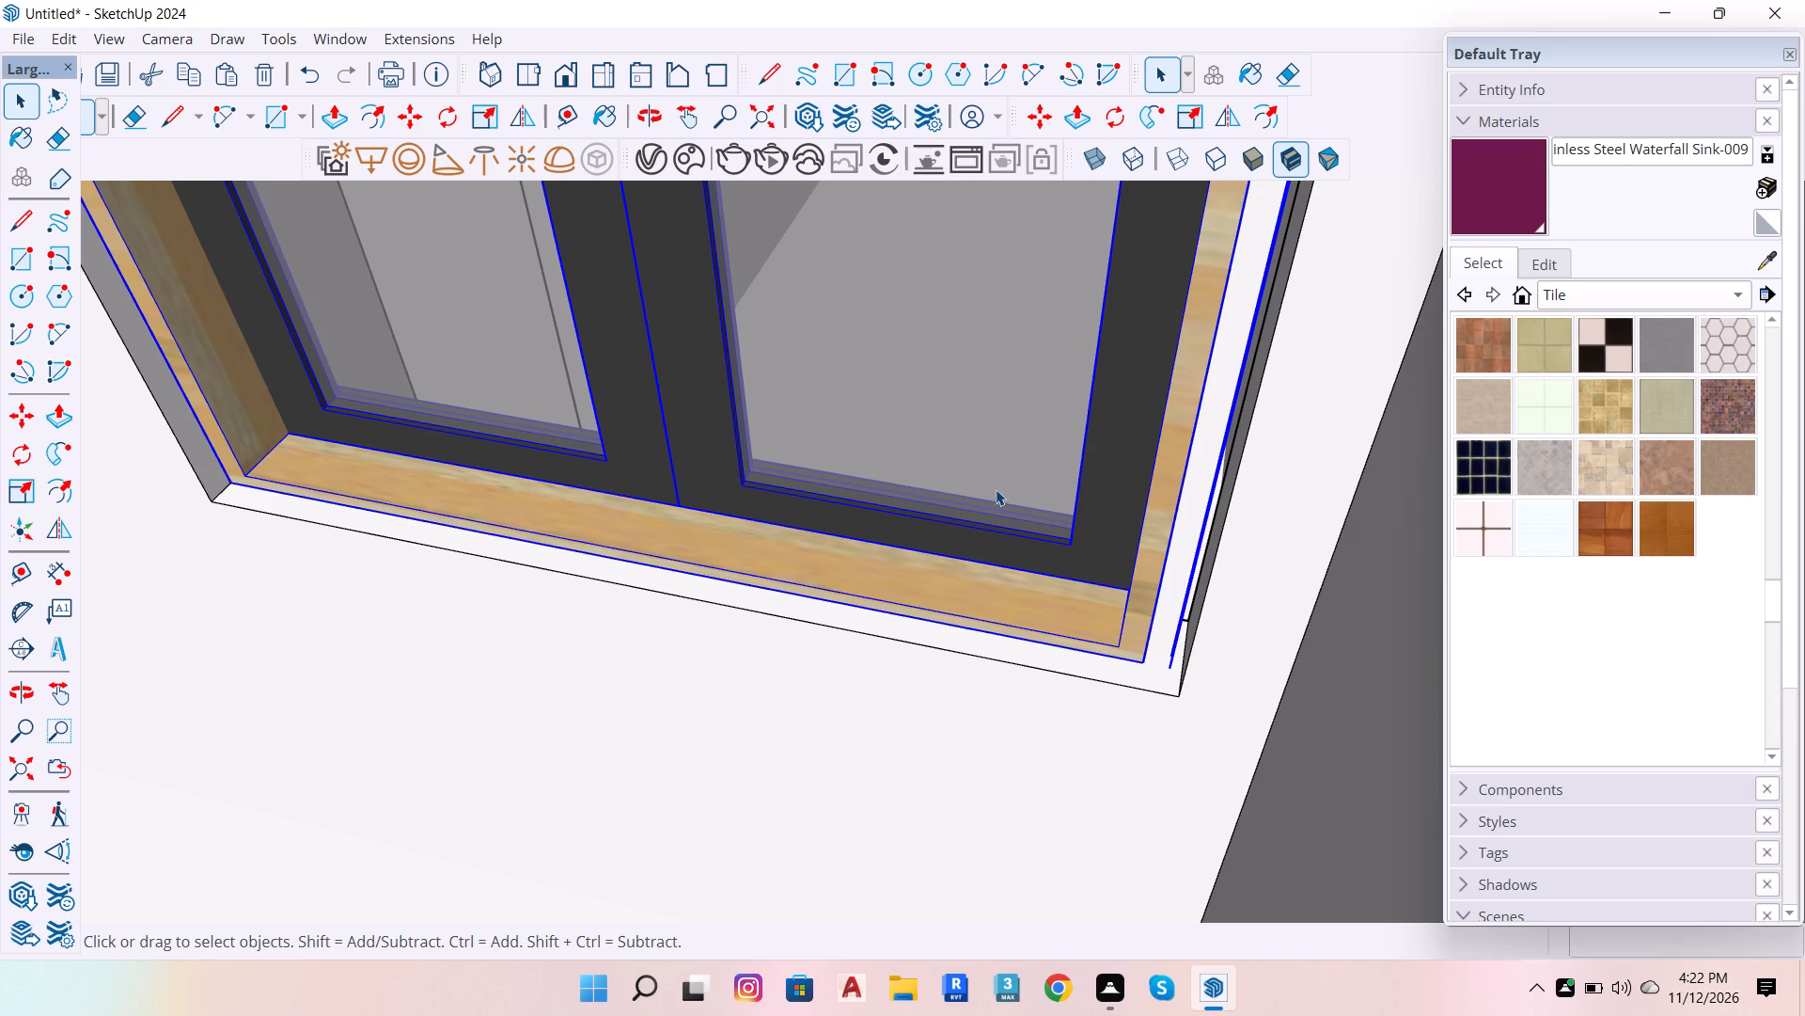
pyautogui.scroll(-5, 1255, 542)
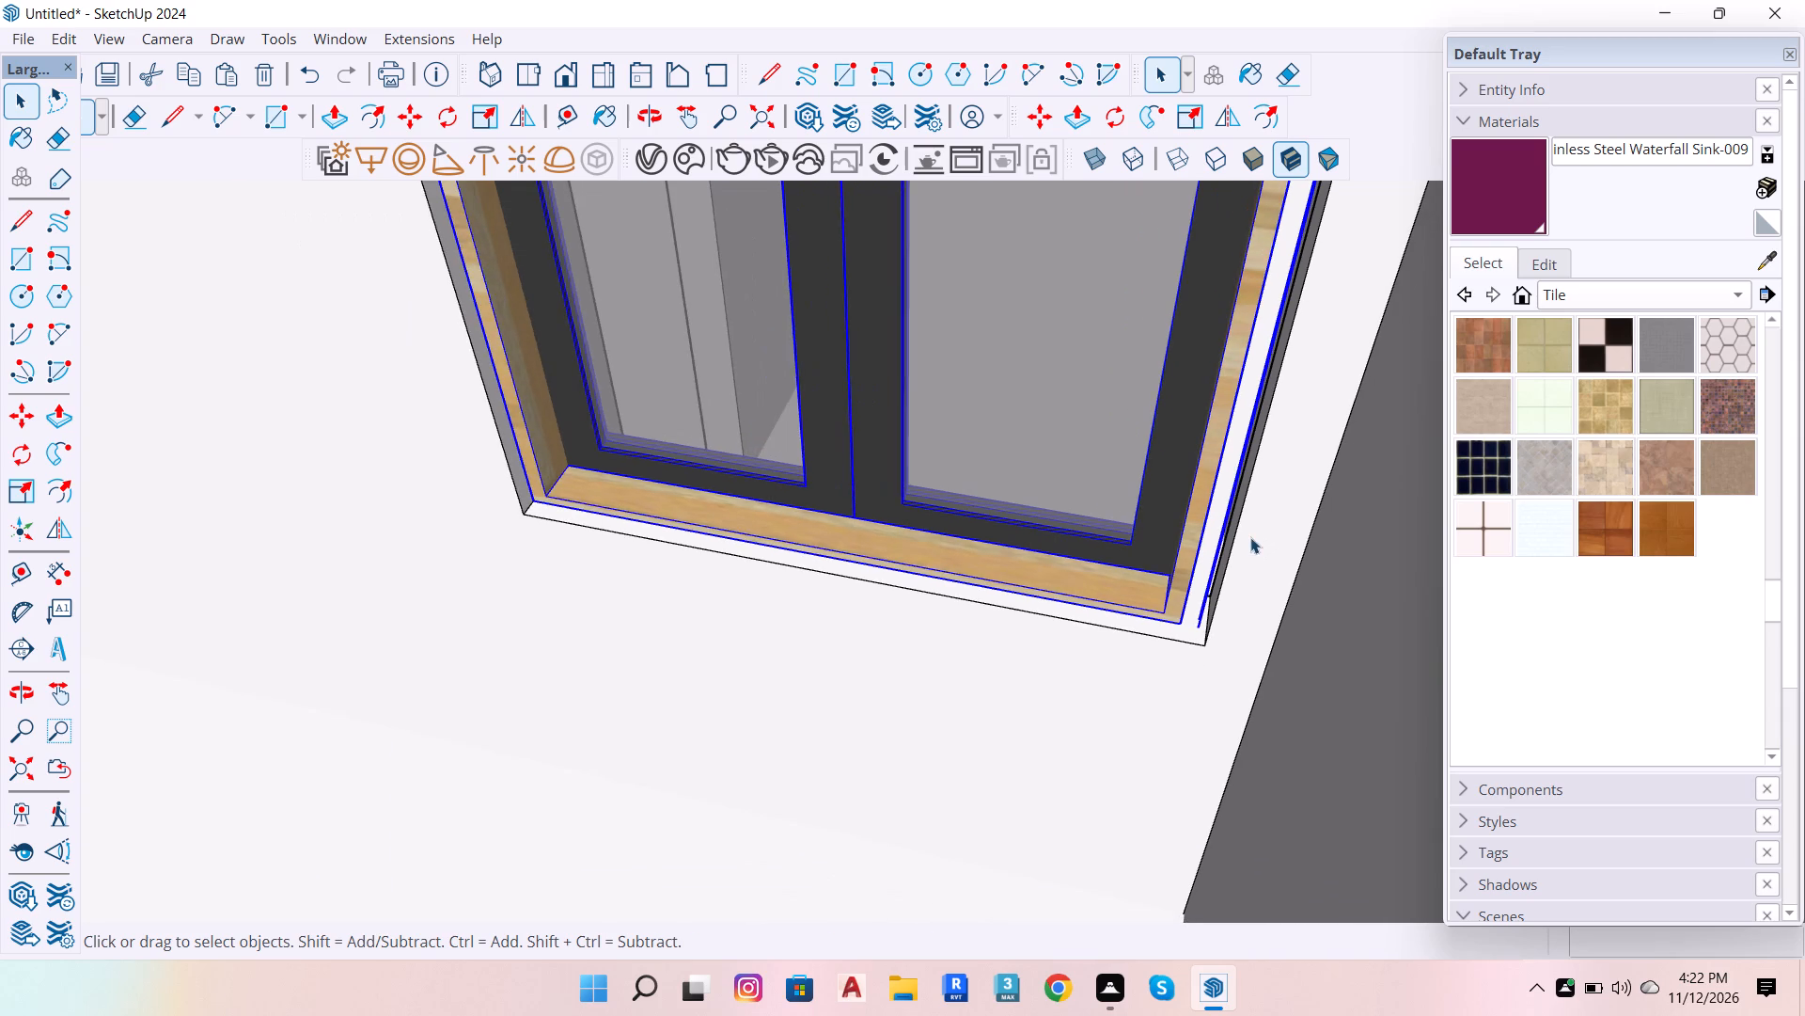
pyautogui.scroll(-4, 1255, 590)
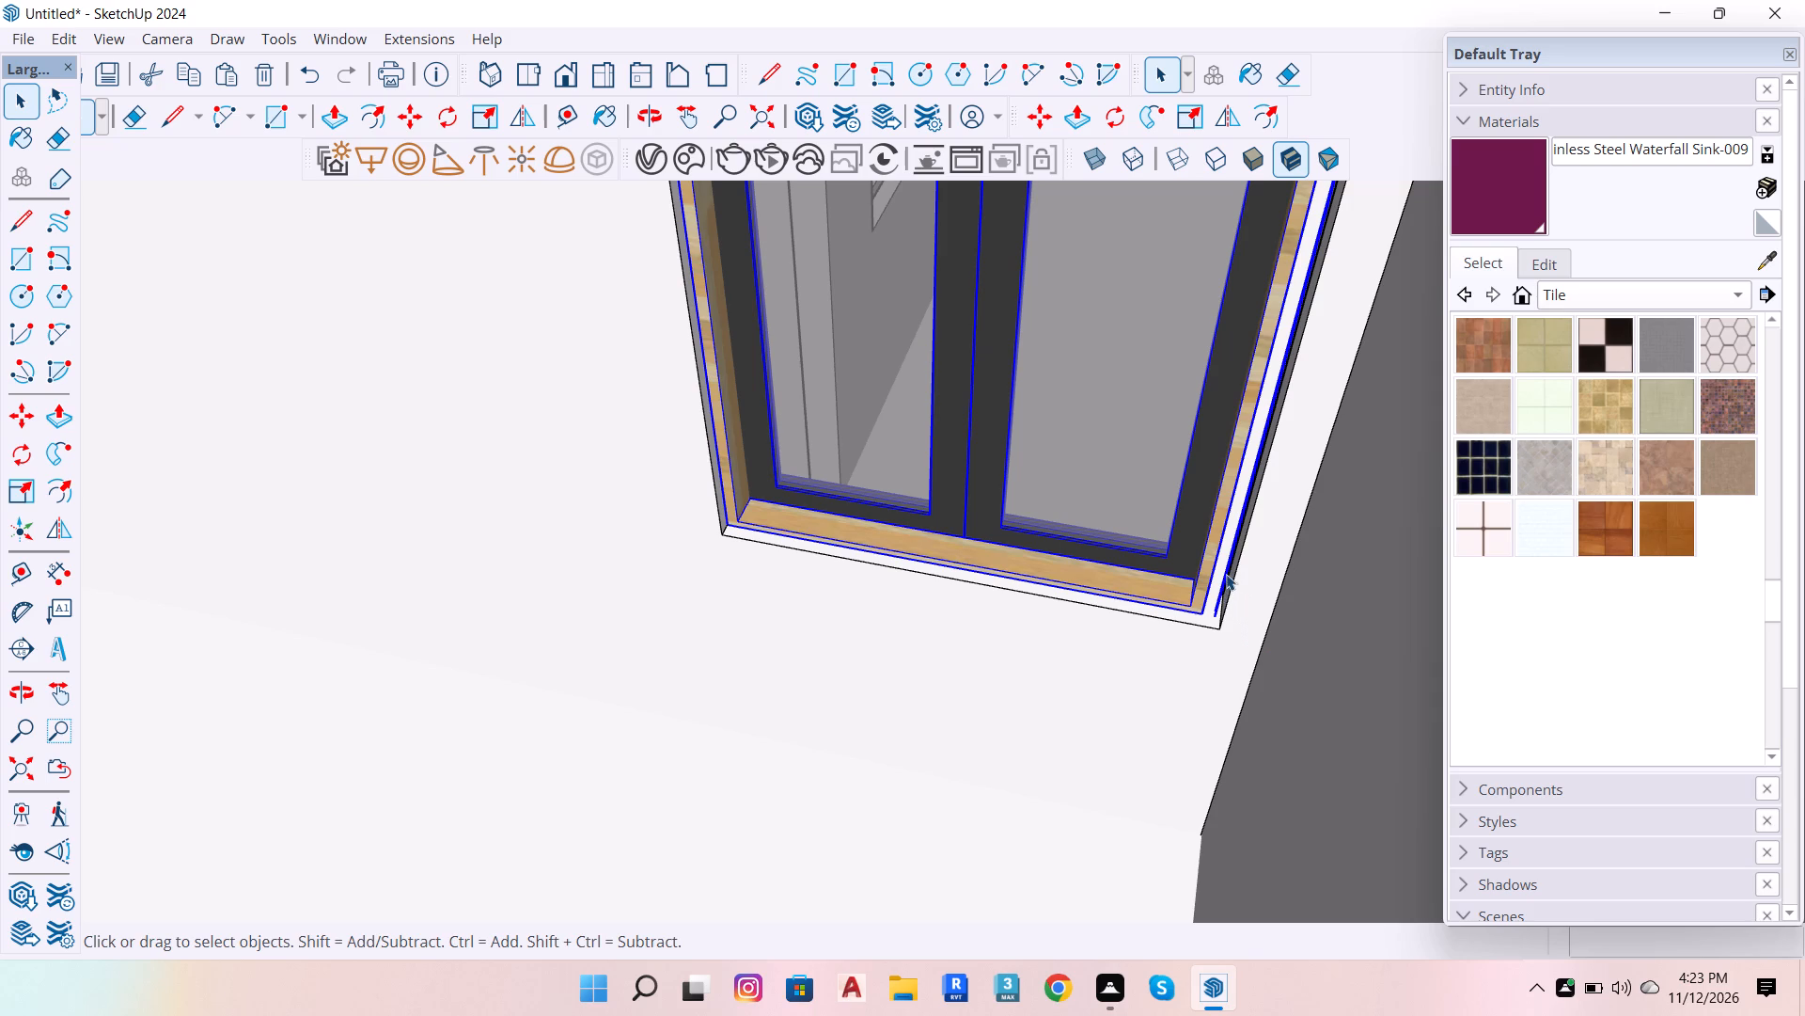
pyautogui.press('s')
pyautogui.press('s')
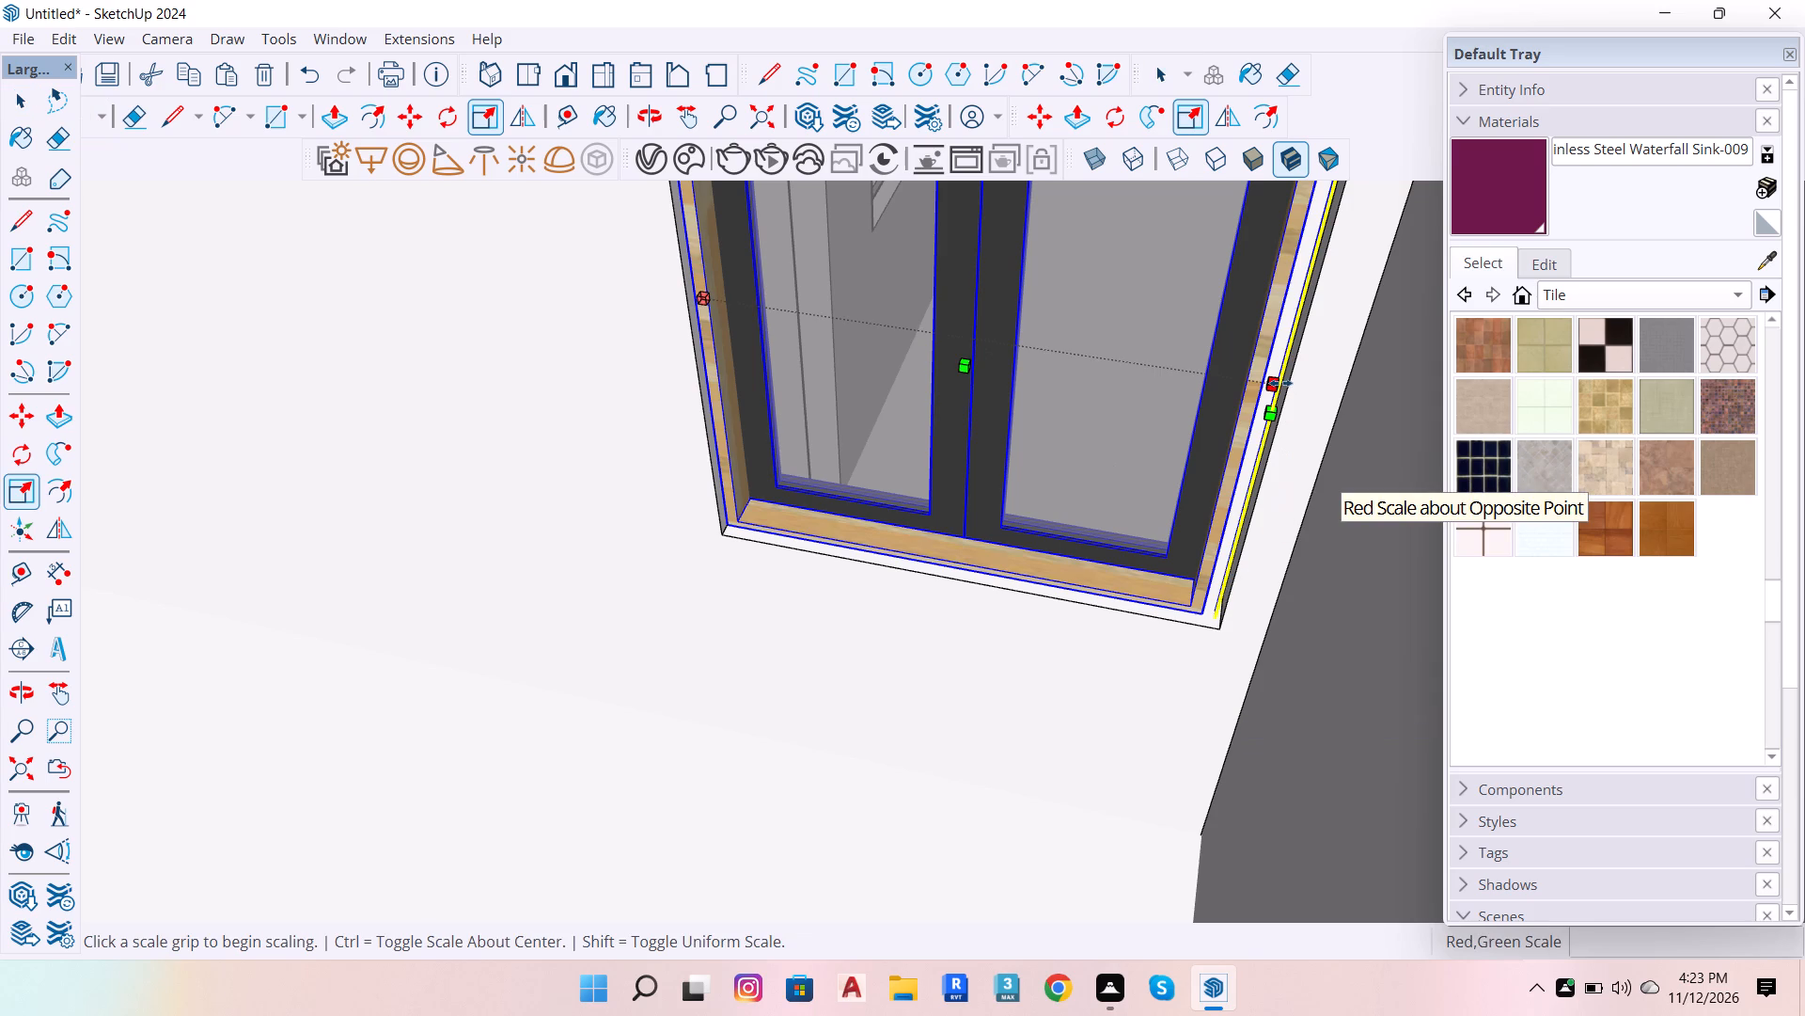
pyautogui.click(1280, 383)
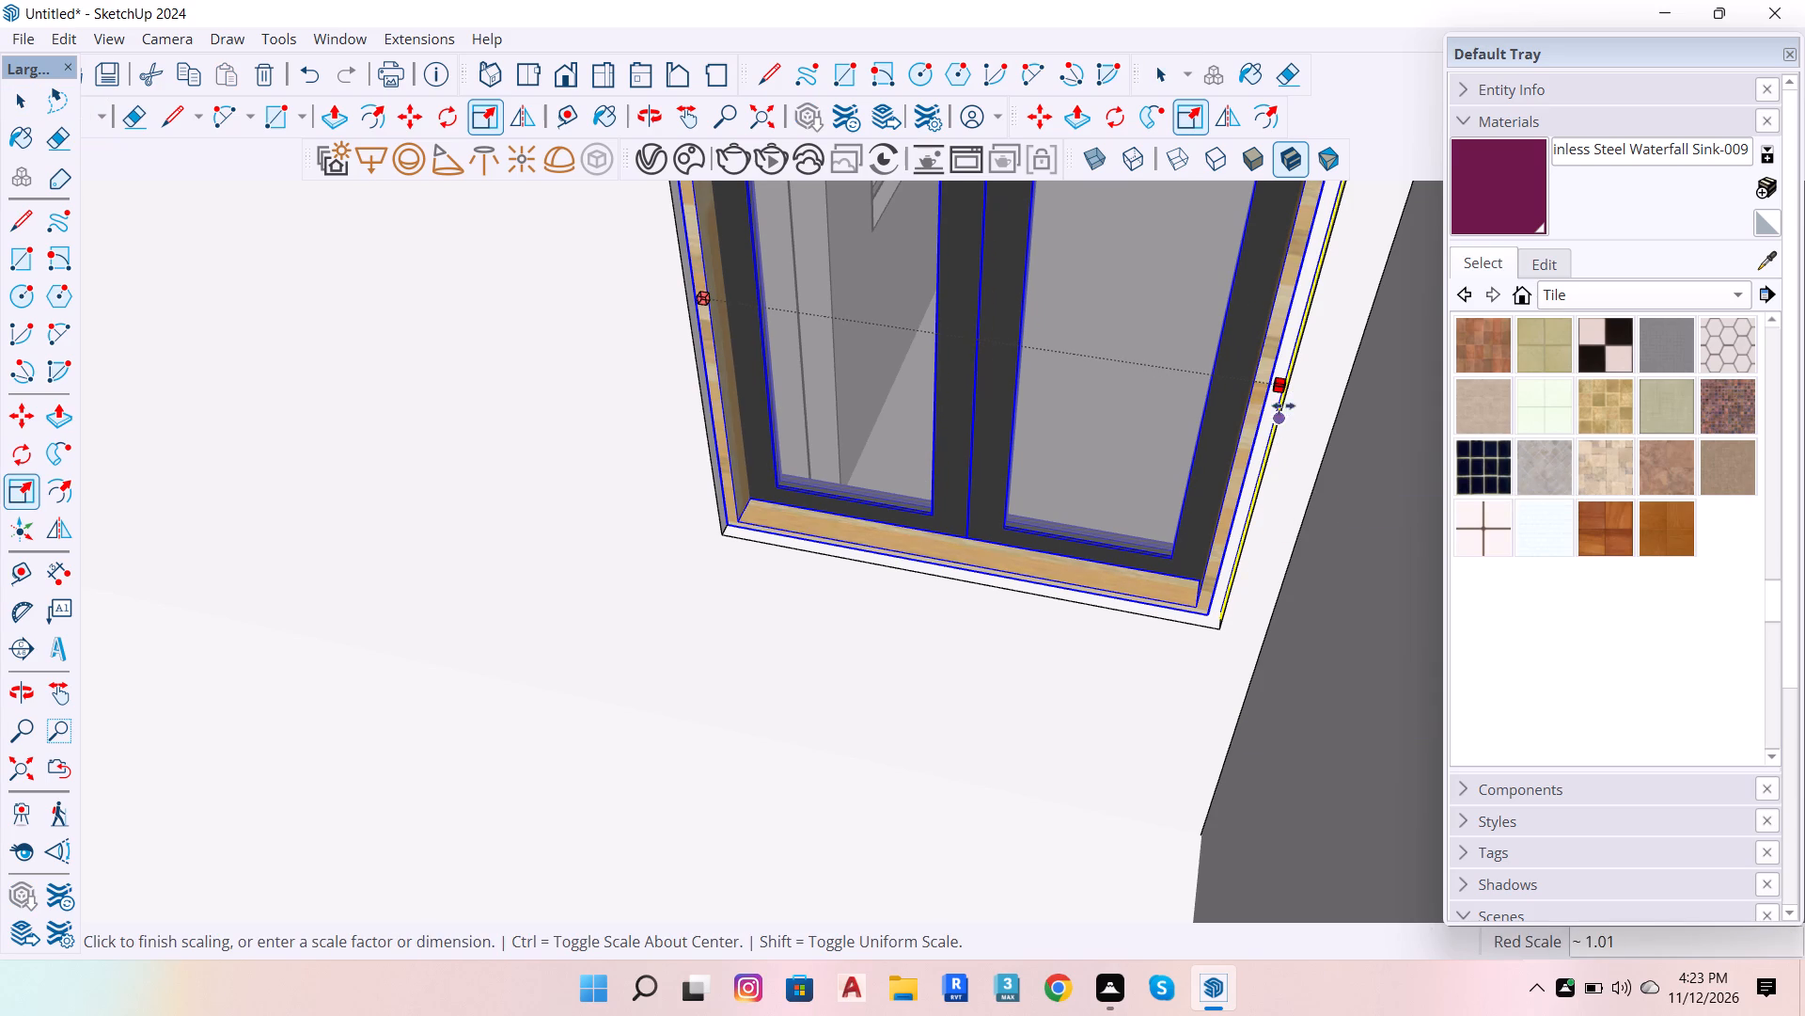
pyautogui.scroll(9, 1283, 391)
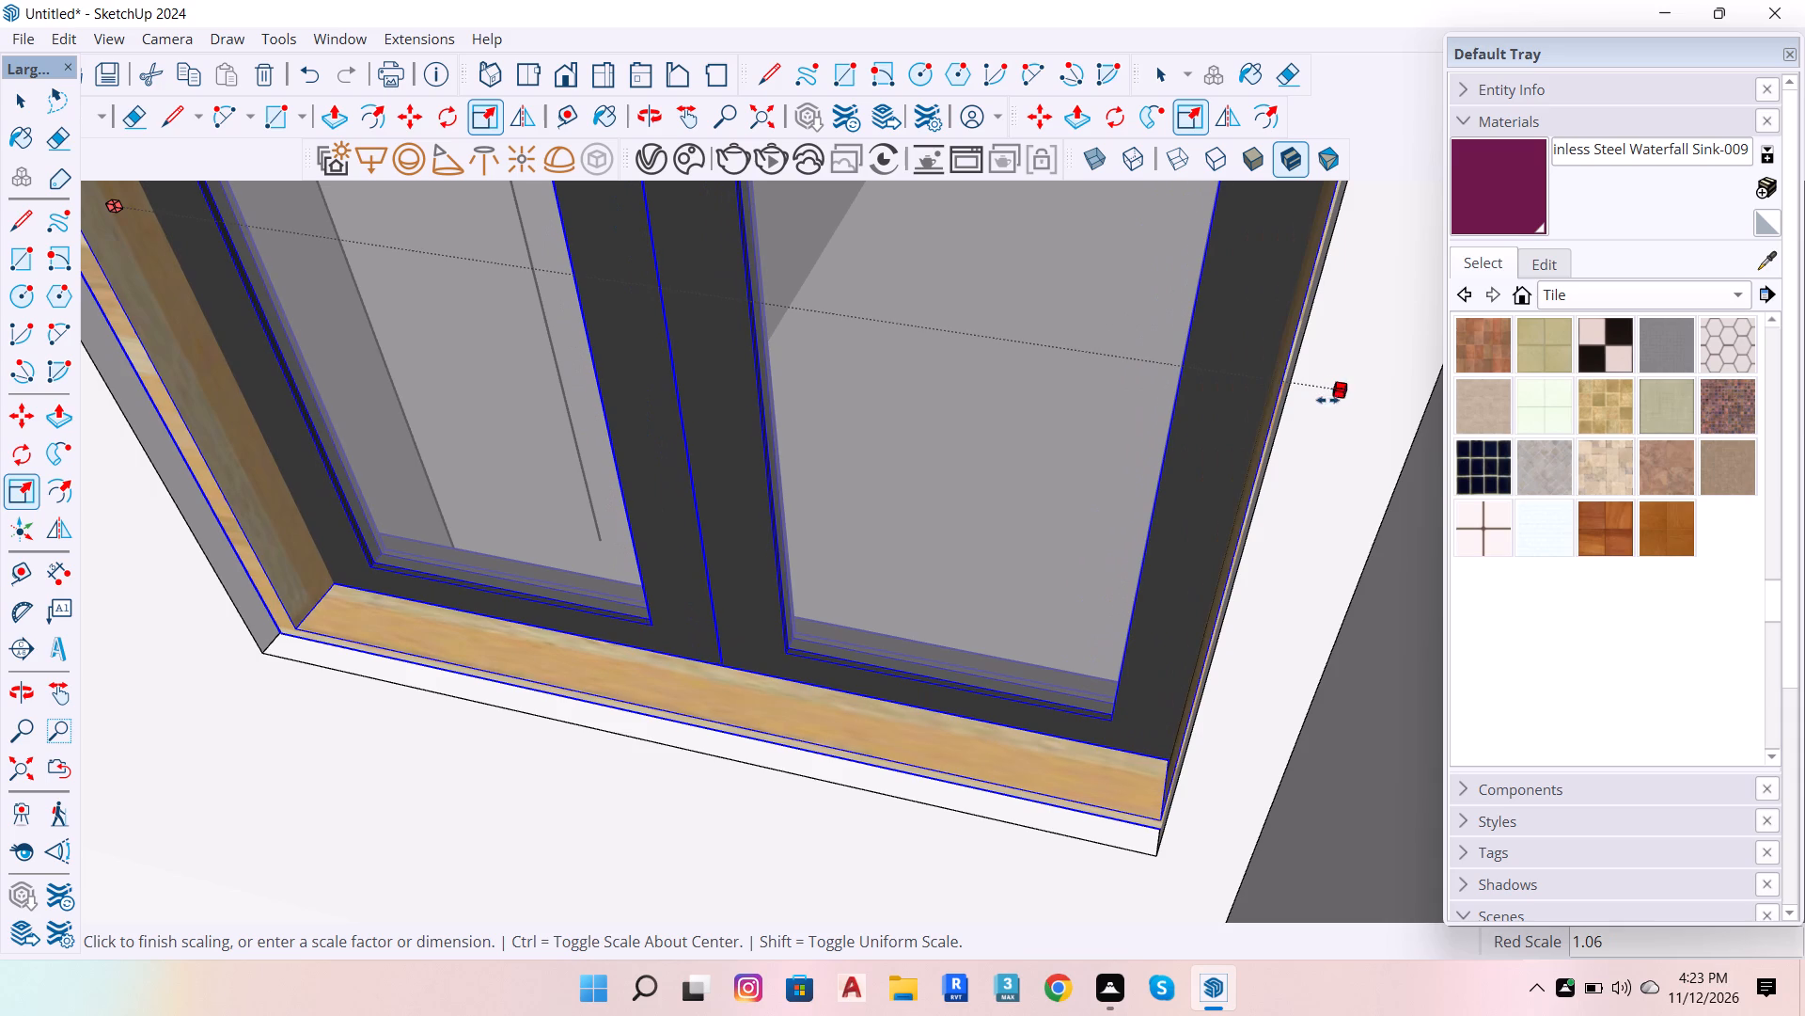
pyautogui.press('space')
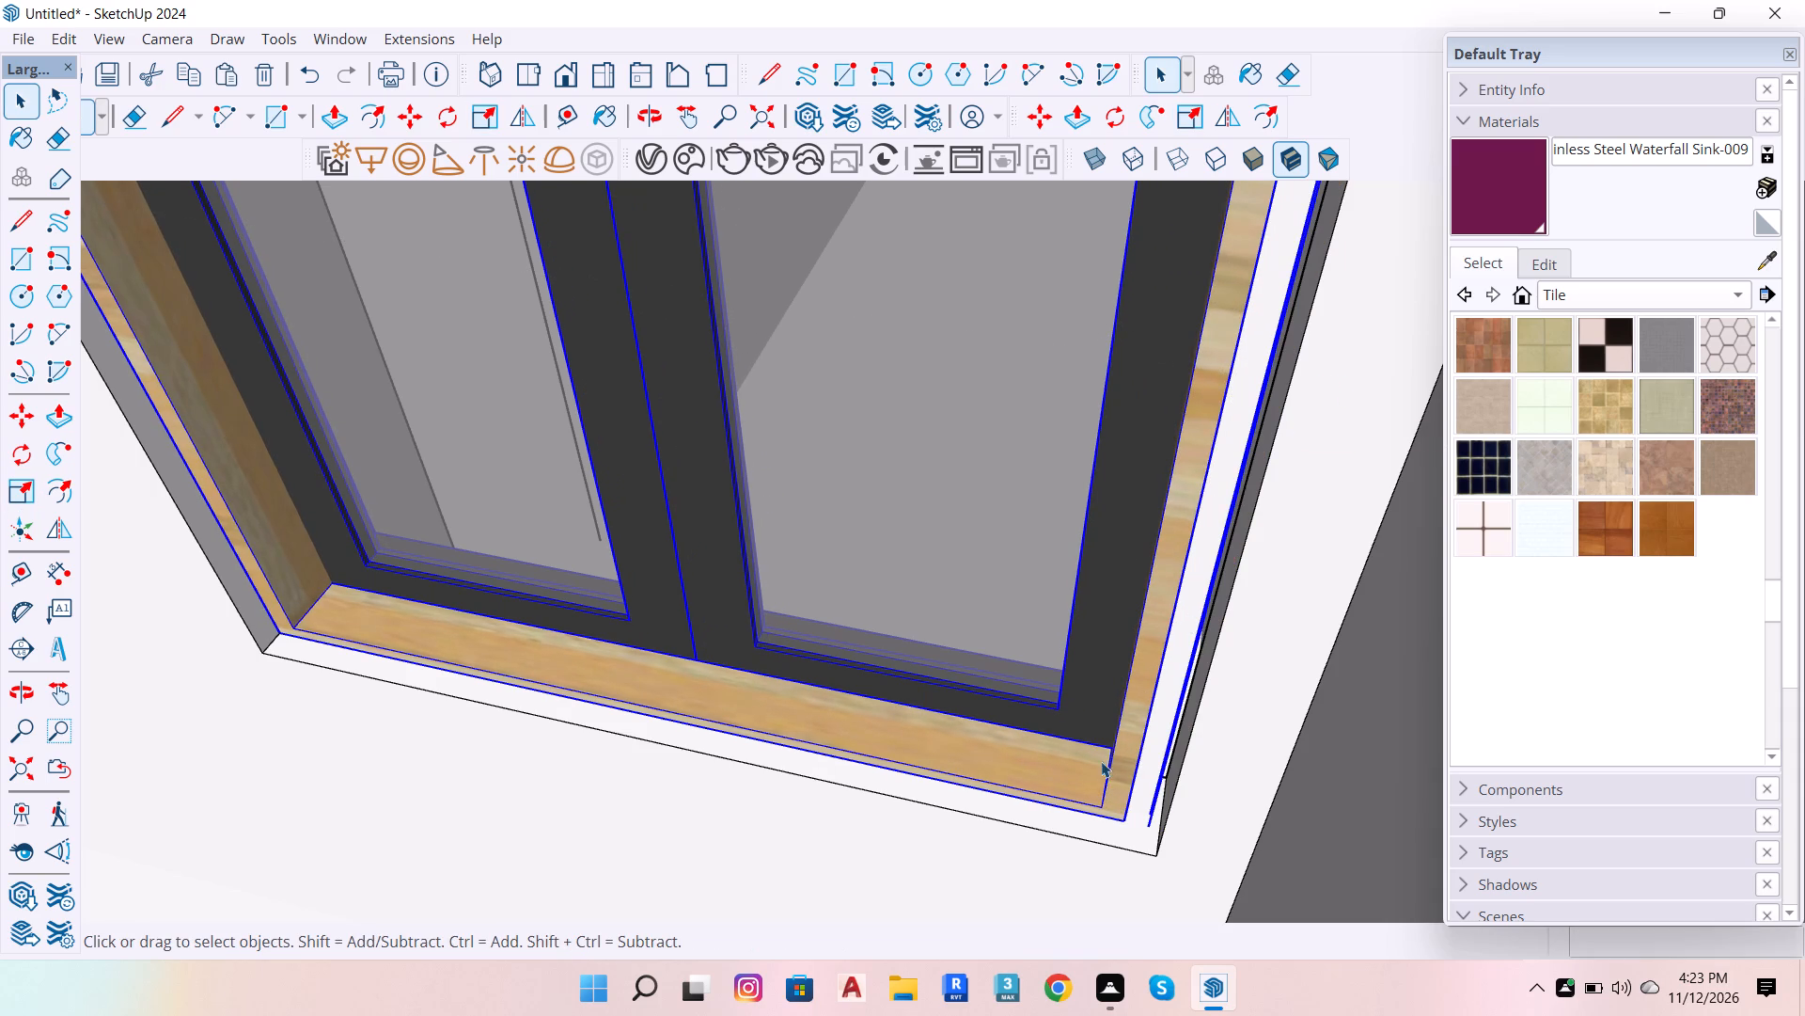
# Move the window sideways about 1 11/16" from its other lower frame corner to sit against the opening's side edge.
pyautogui.scroll(6, 1082, 809)
pyautogui.press('m')
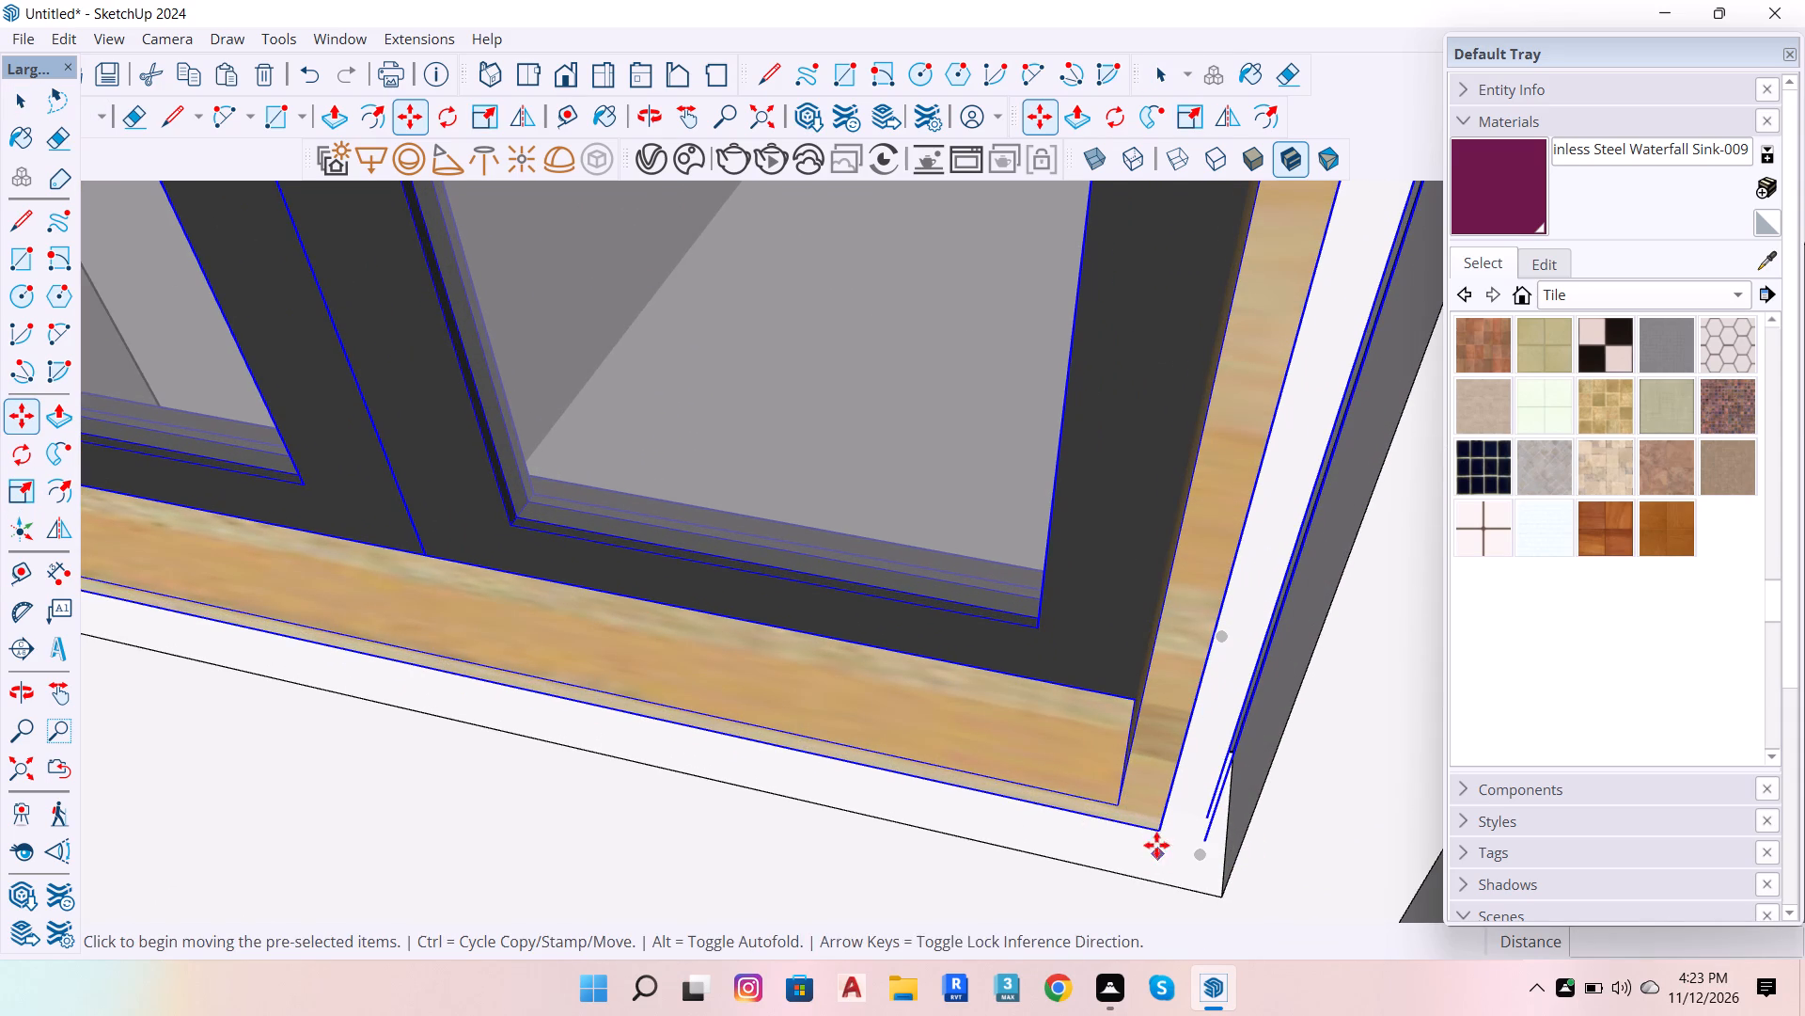
pyautogui.click(1159, 827)
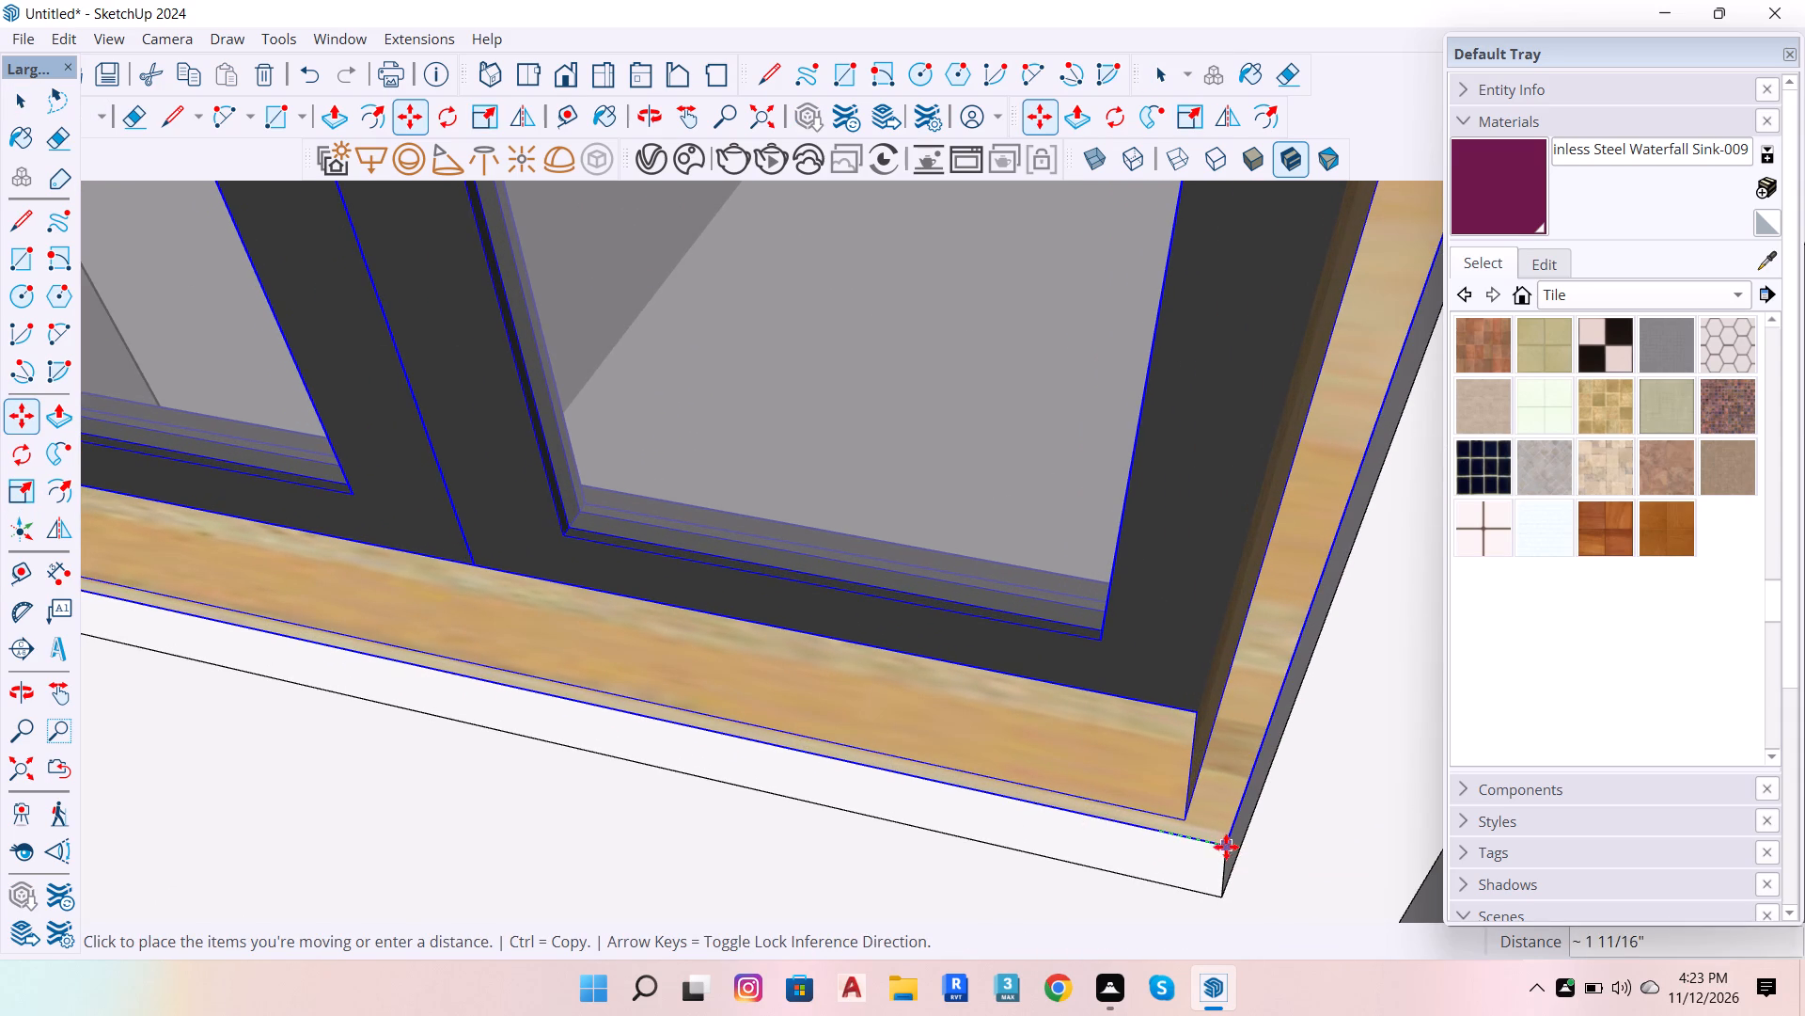
pyautogui.scroll(5, 1221, 855)
pyautogui.click(1220, 853)
pyautogui.scroll(5, 1222, 849)
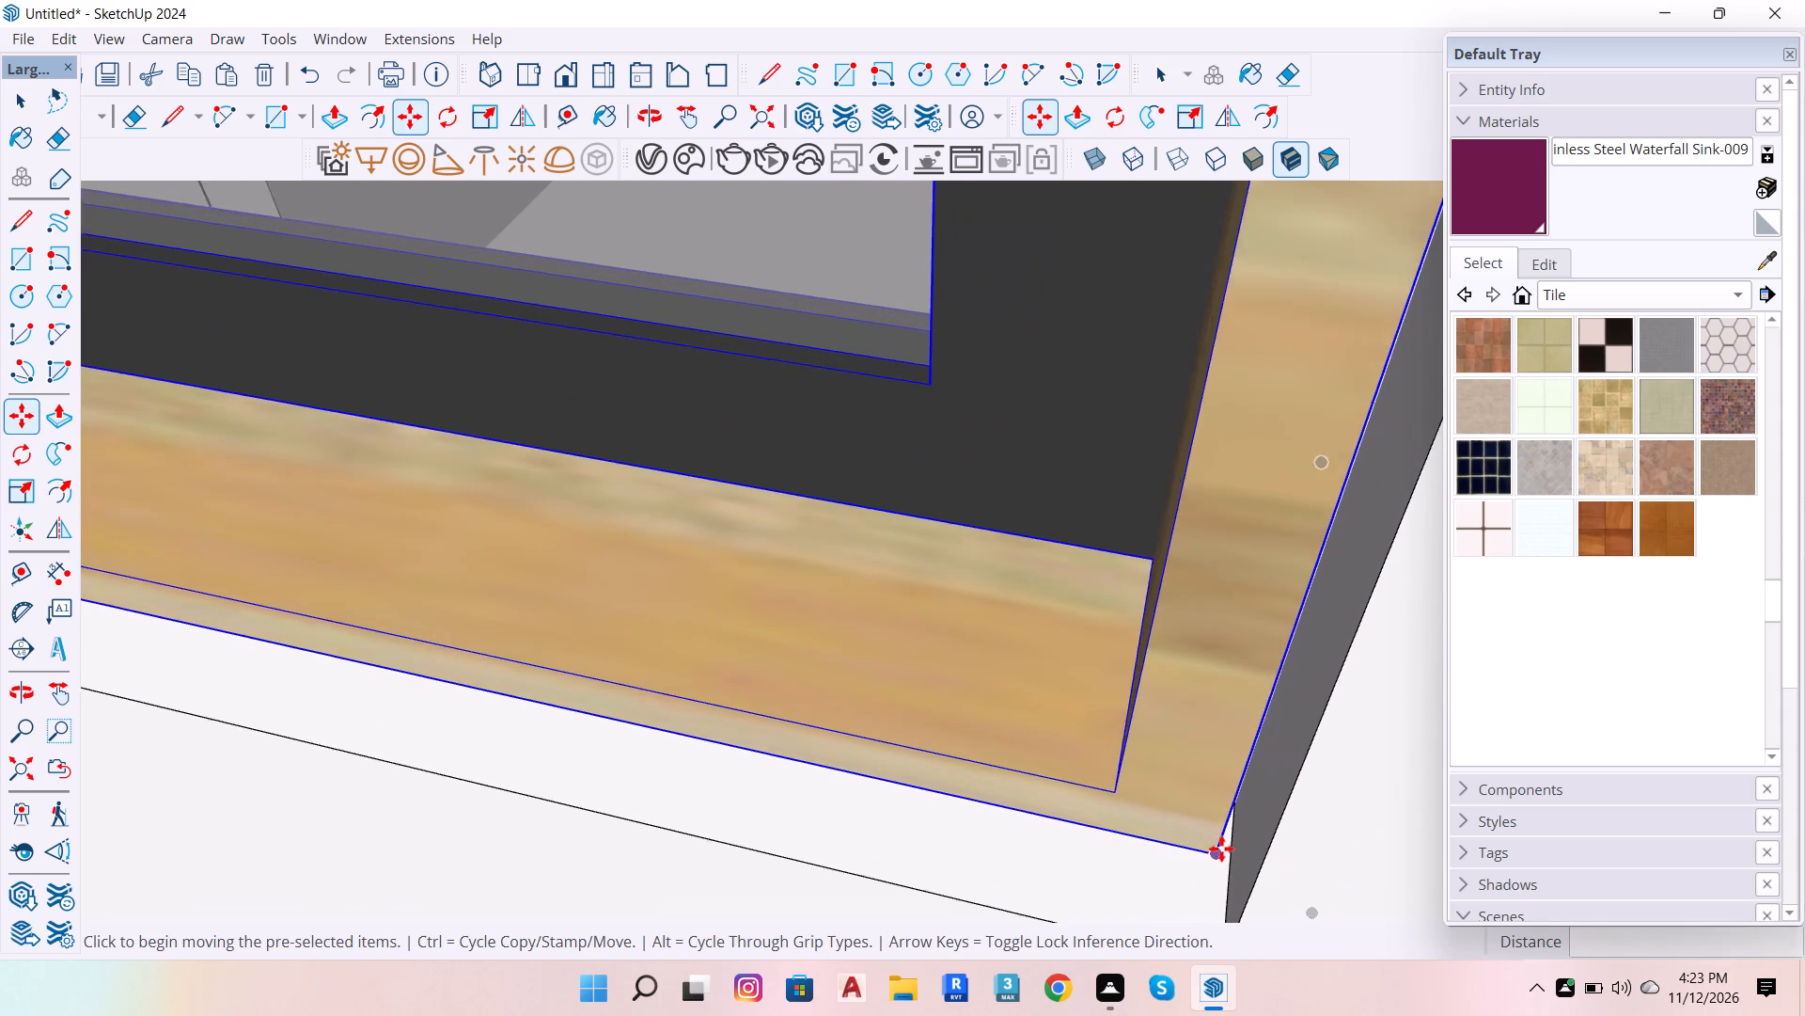
pyautogui.click(1221, 849)
pyautogui.click(1230, 839)
pyautogui.scroll(-8, 1291, 770)
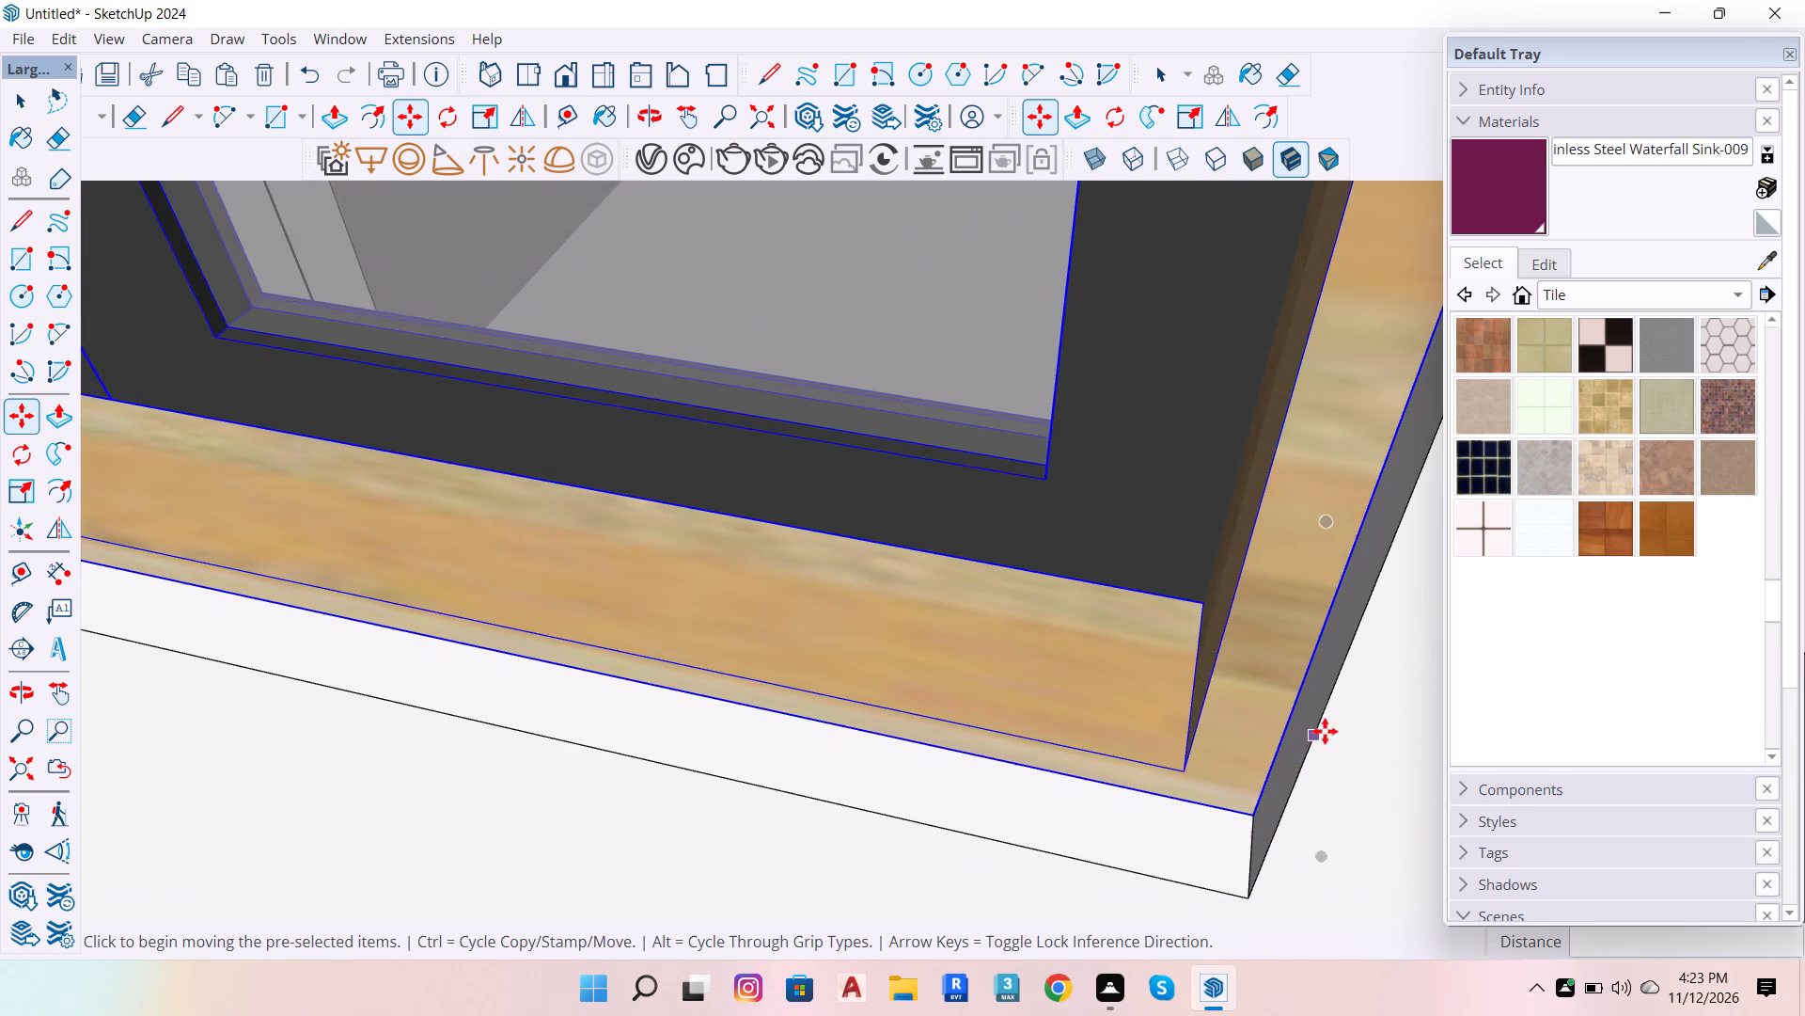
# Scale the window's width by about 1.01 along the red axis to extend it toward the opening's opposite side edge.
pyautogui.scroll(-20, 1325, 731)
pyautogui.scroll(-5, 1325, 731)
pyautogui.scroll(6, 676, 570)
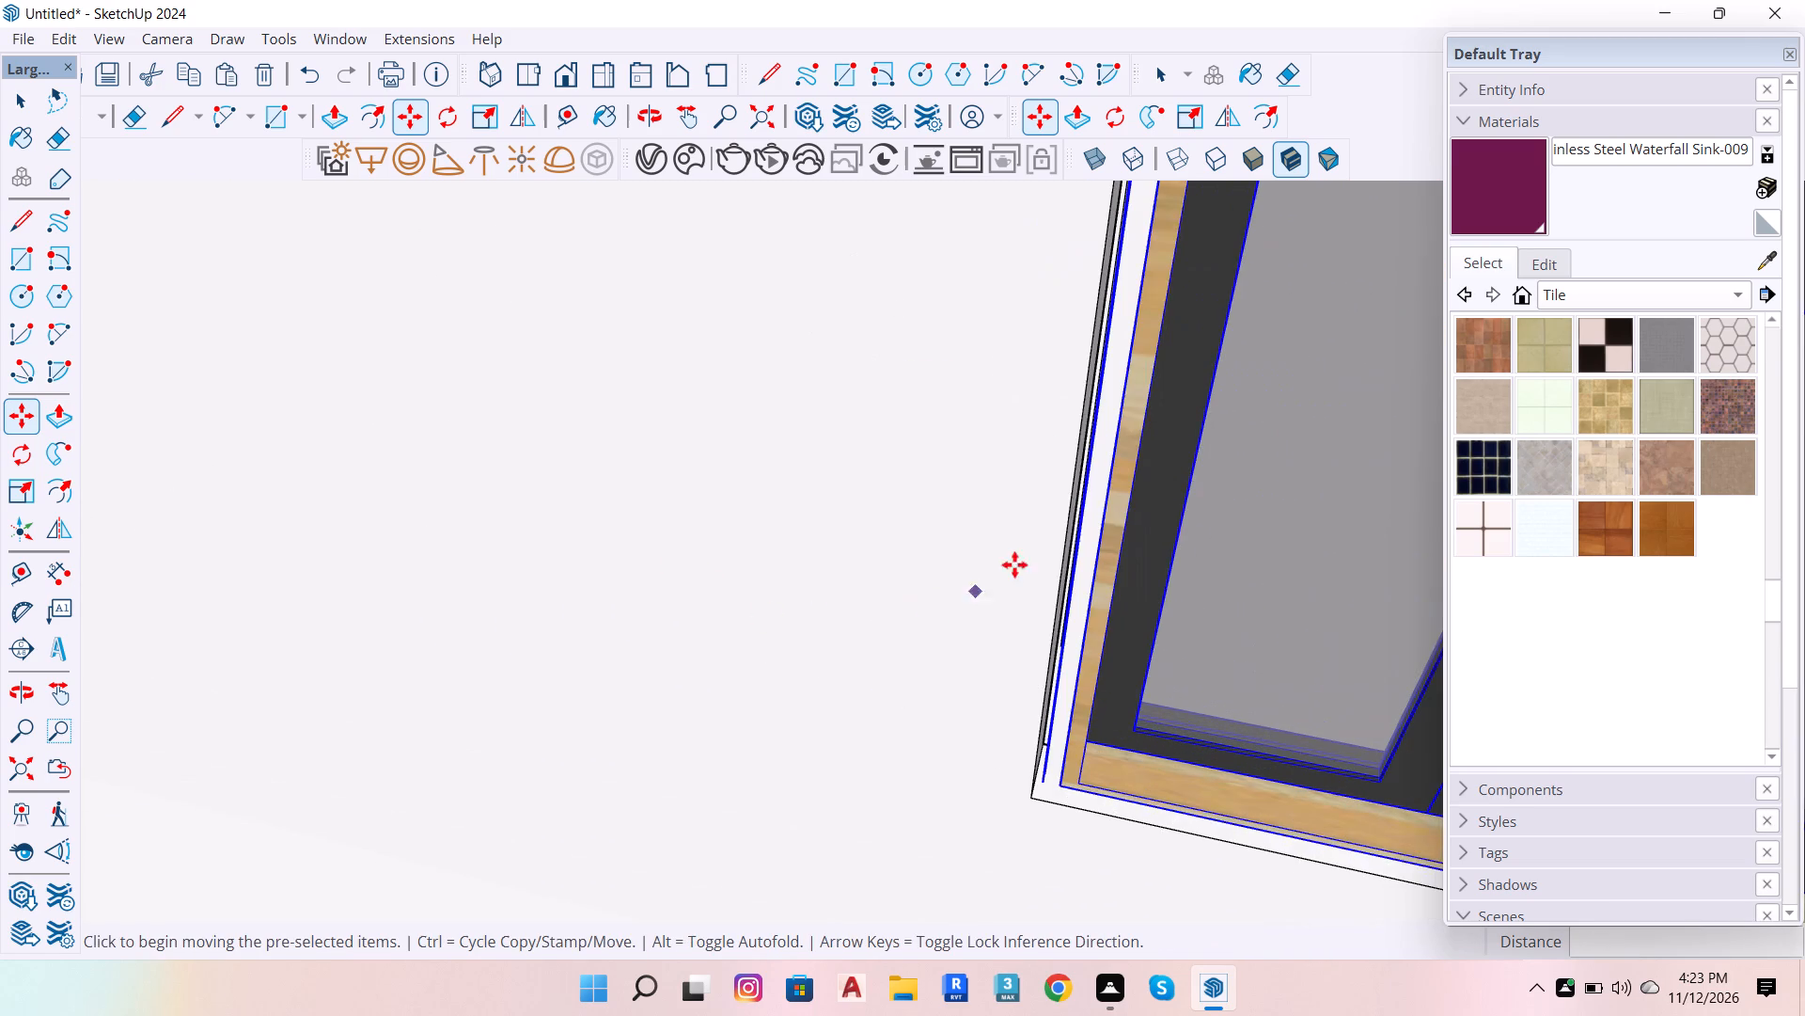
pyautogui.scroll(3, 1100, 502)
pyautogui.press('space')
pyautogui.press('s')
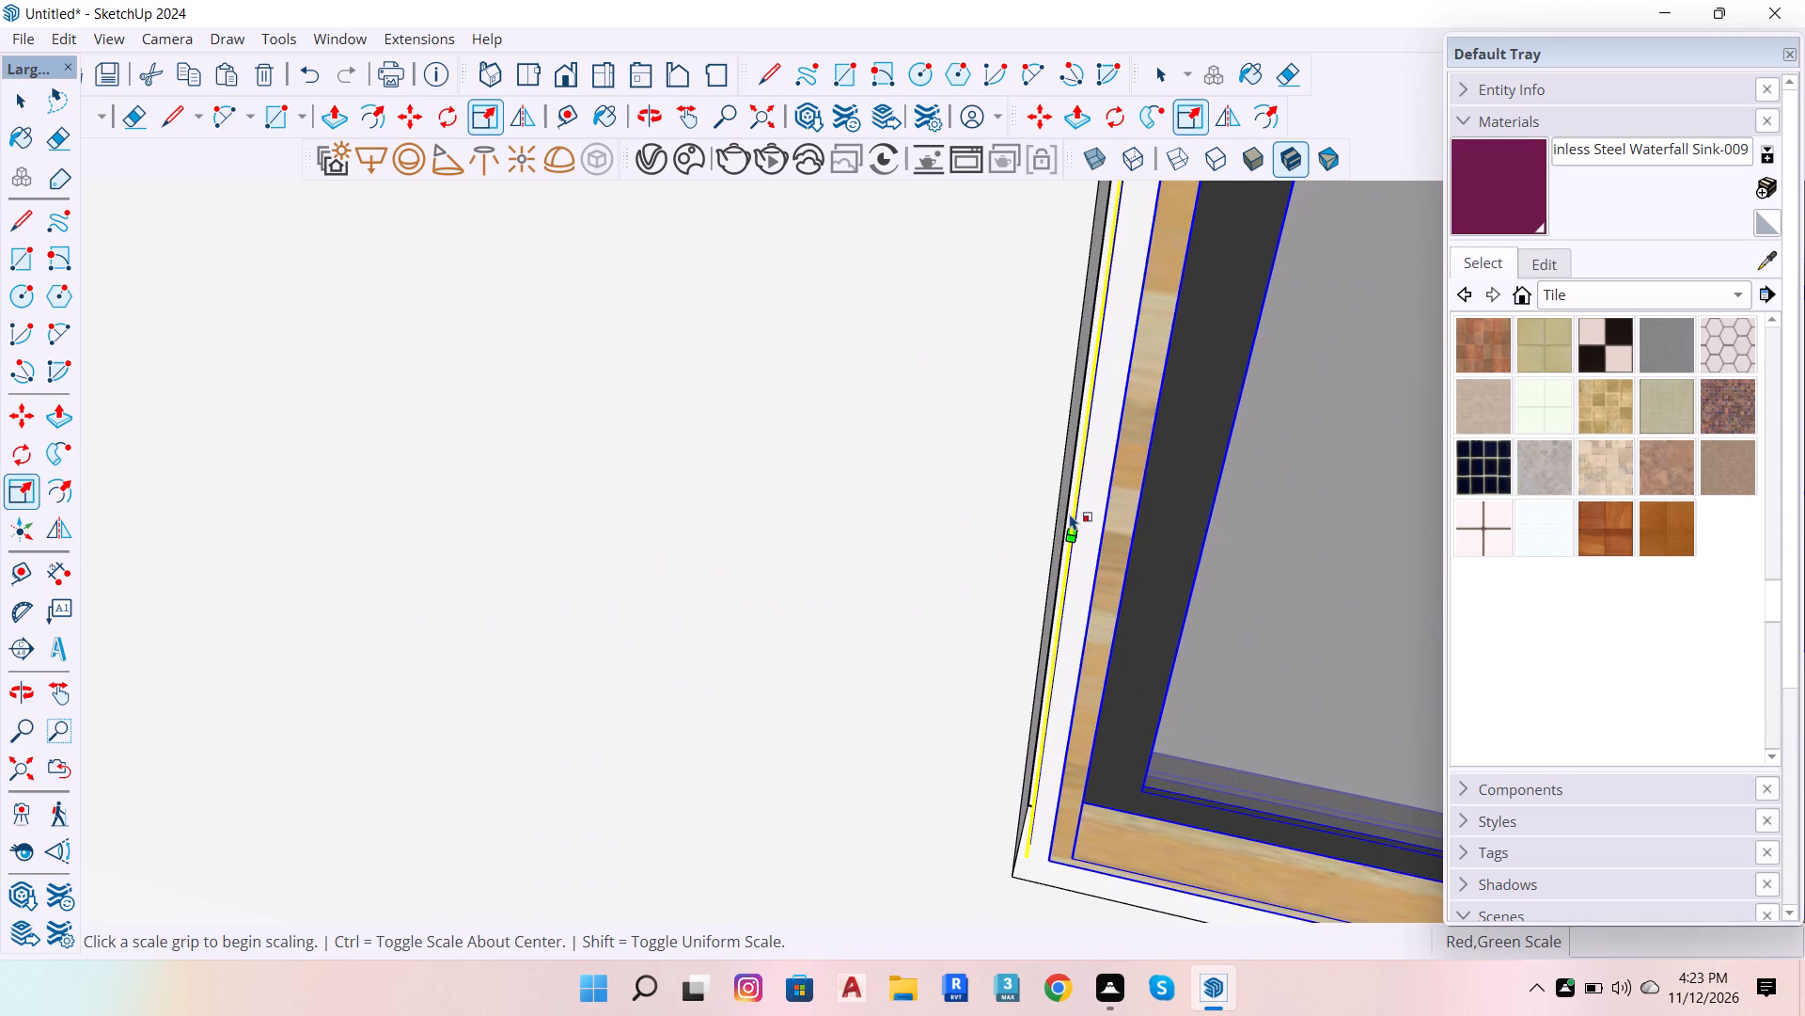
pyautogui.scroll(-7, 589, 468)
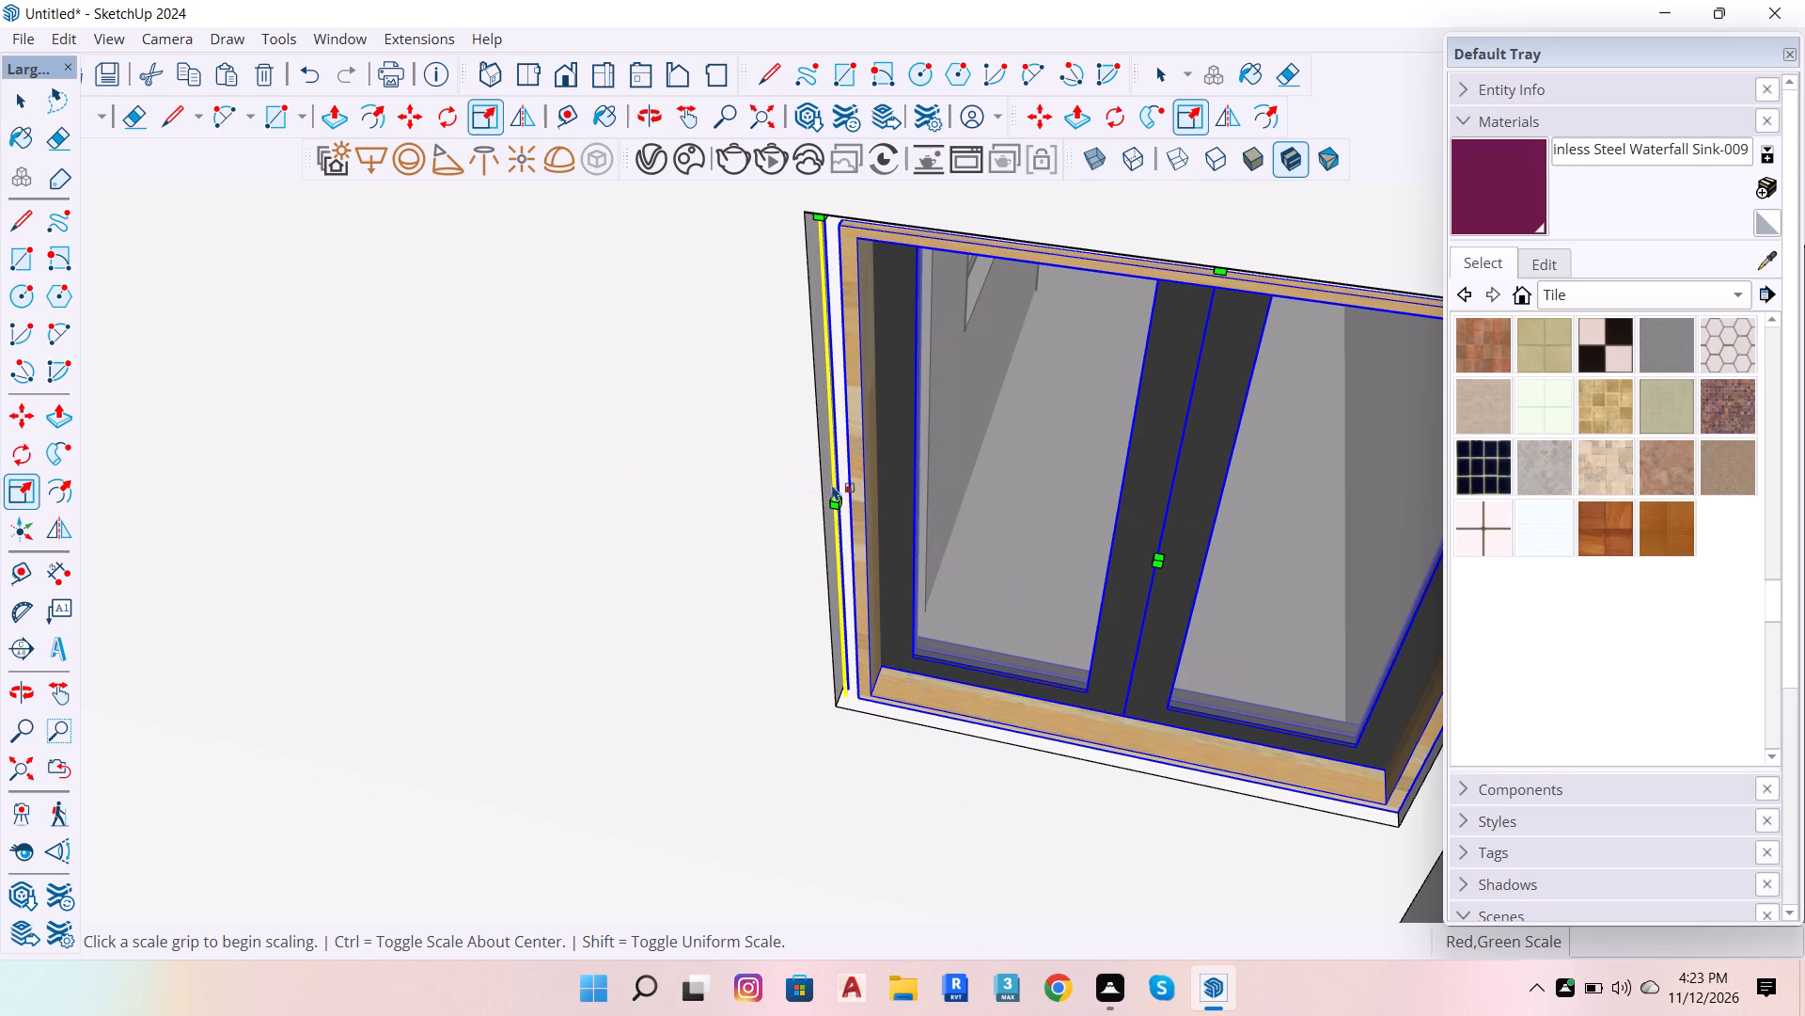
pyautogui.click(851, 477)
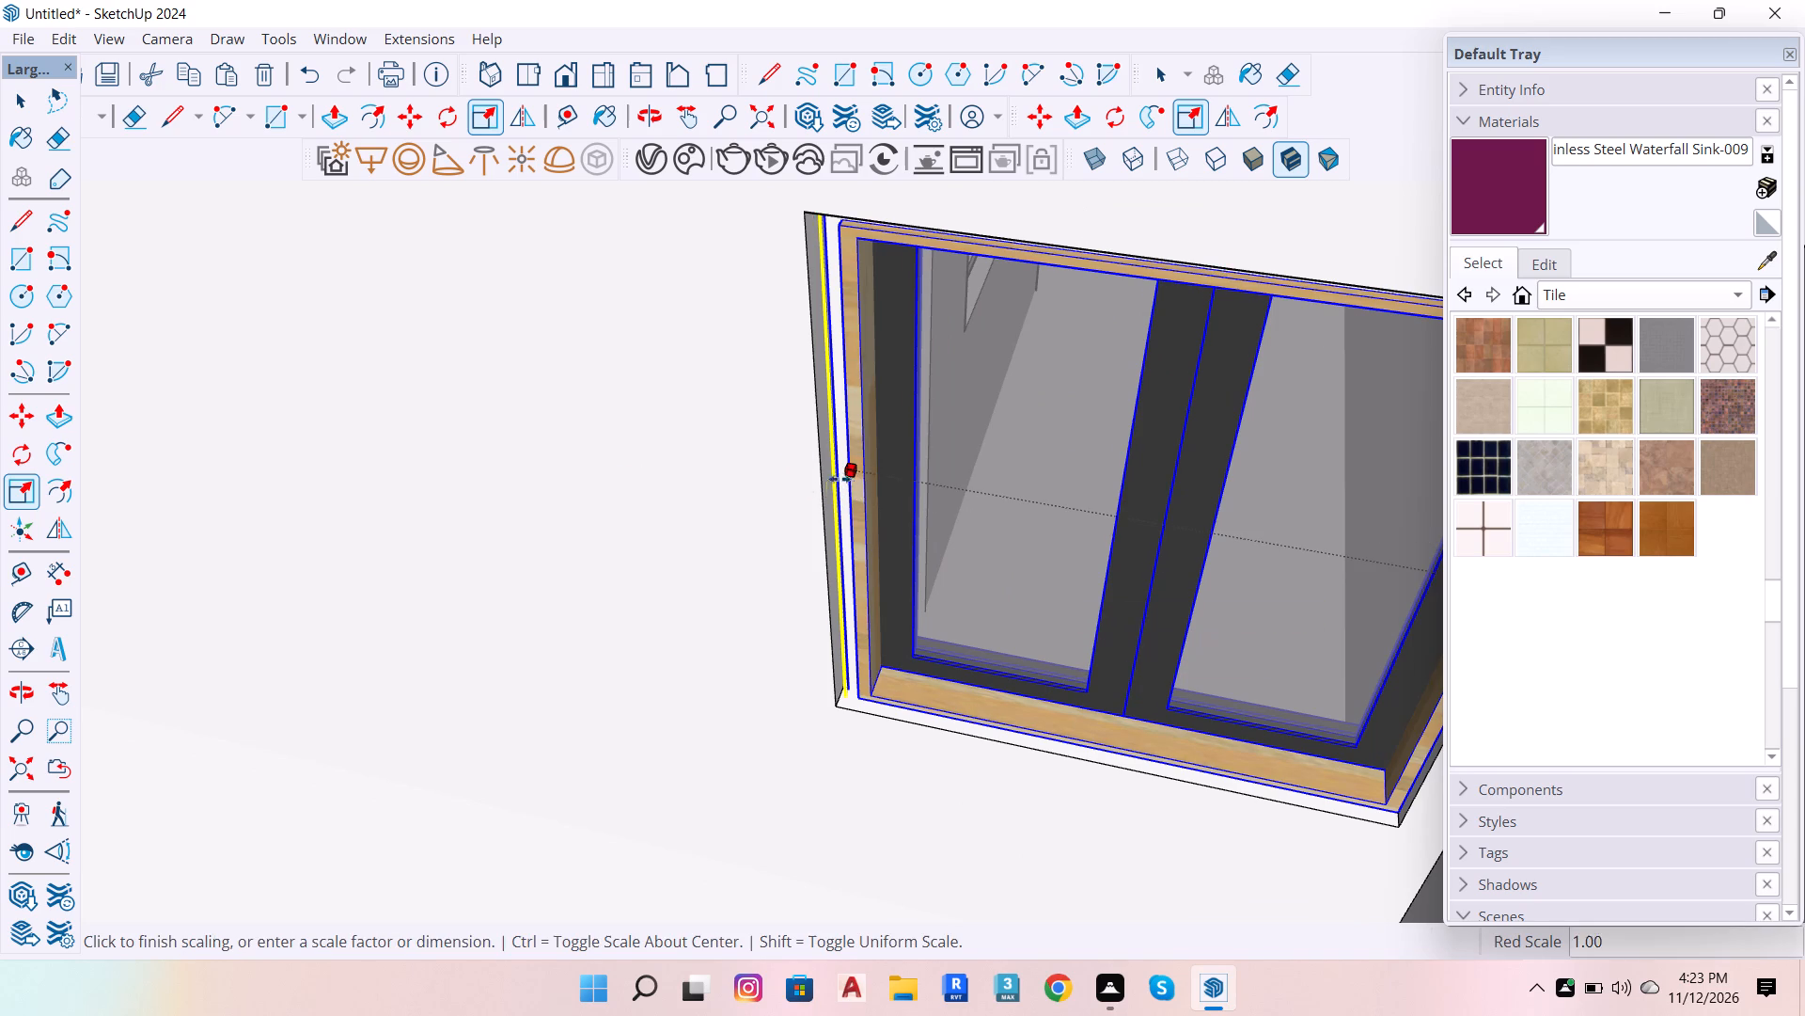
pyautogui.click(828, 500)
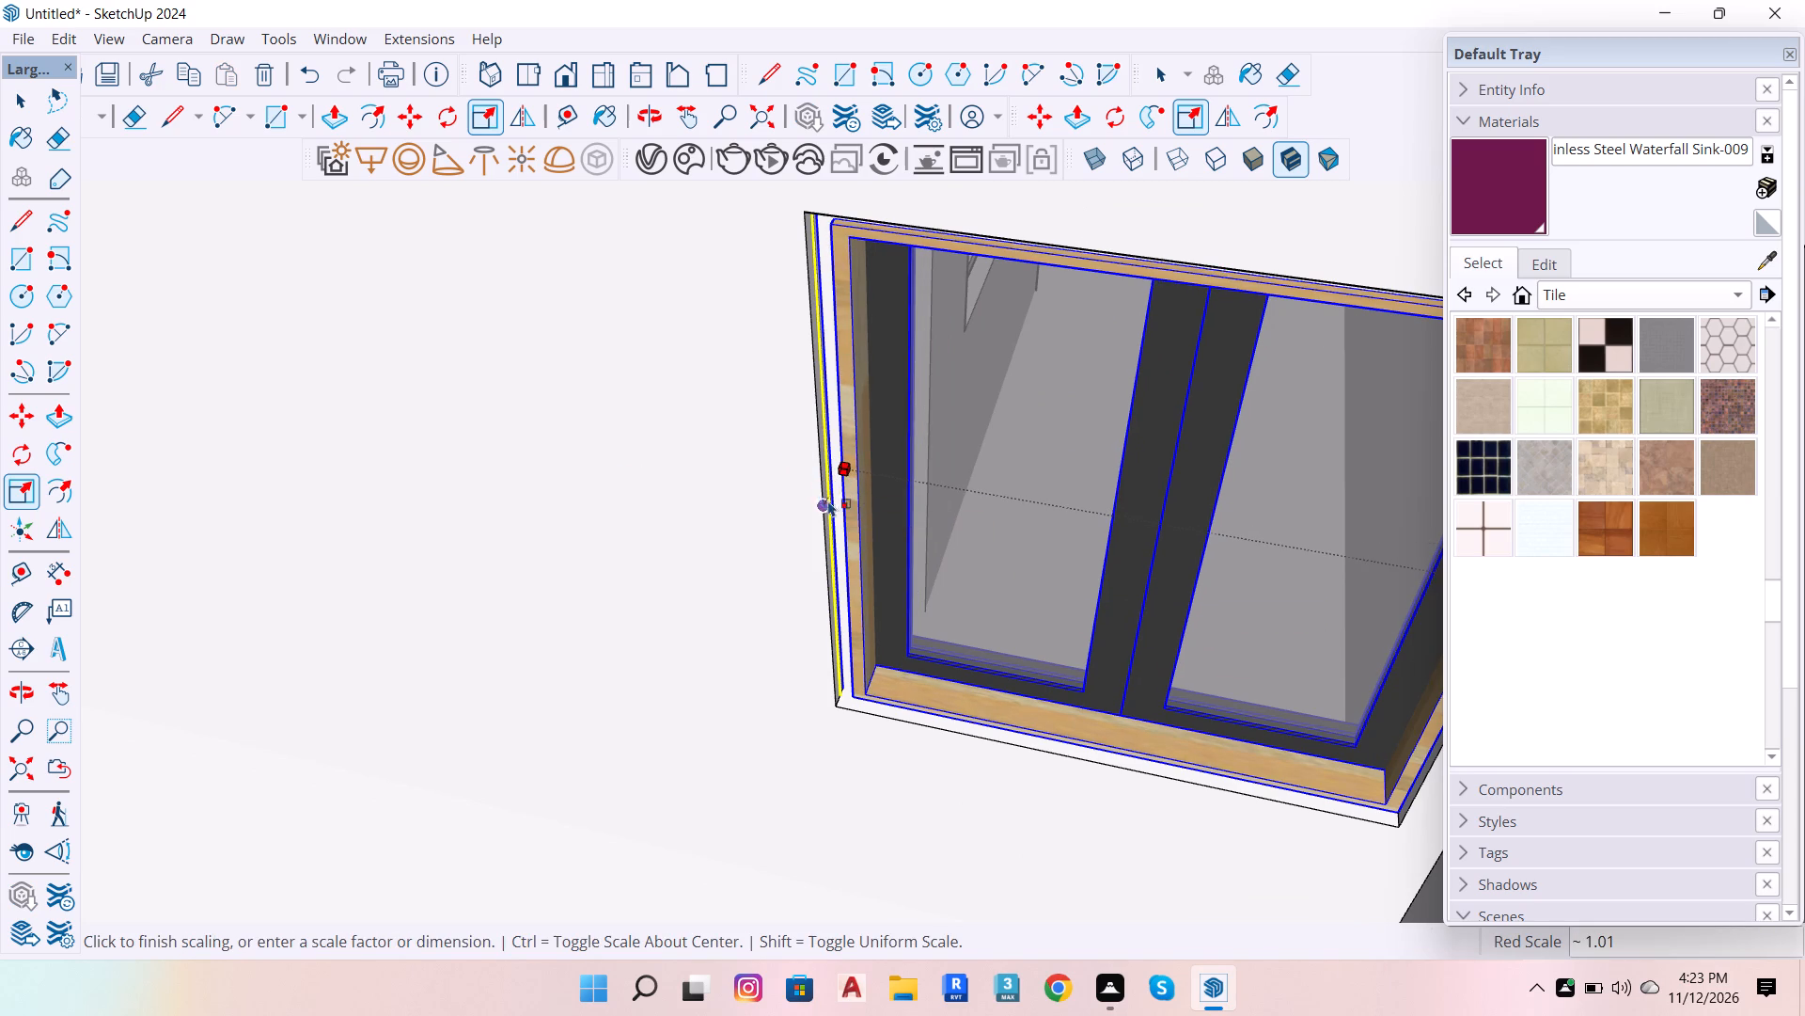
pyautogui.scroll(-6, 941, 512)
pyautogui.press('space')
# Inside the window component, paint the white side strip beside the wooden frame with 0137_Black from Colors-Named.
pyautogui.scroll(18, 934, 591)
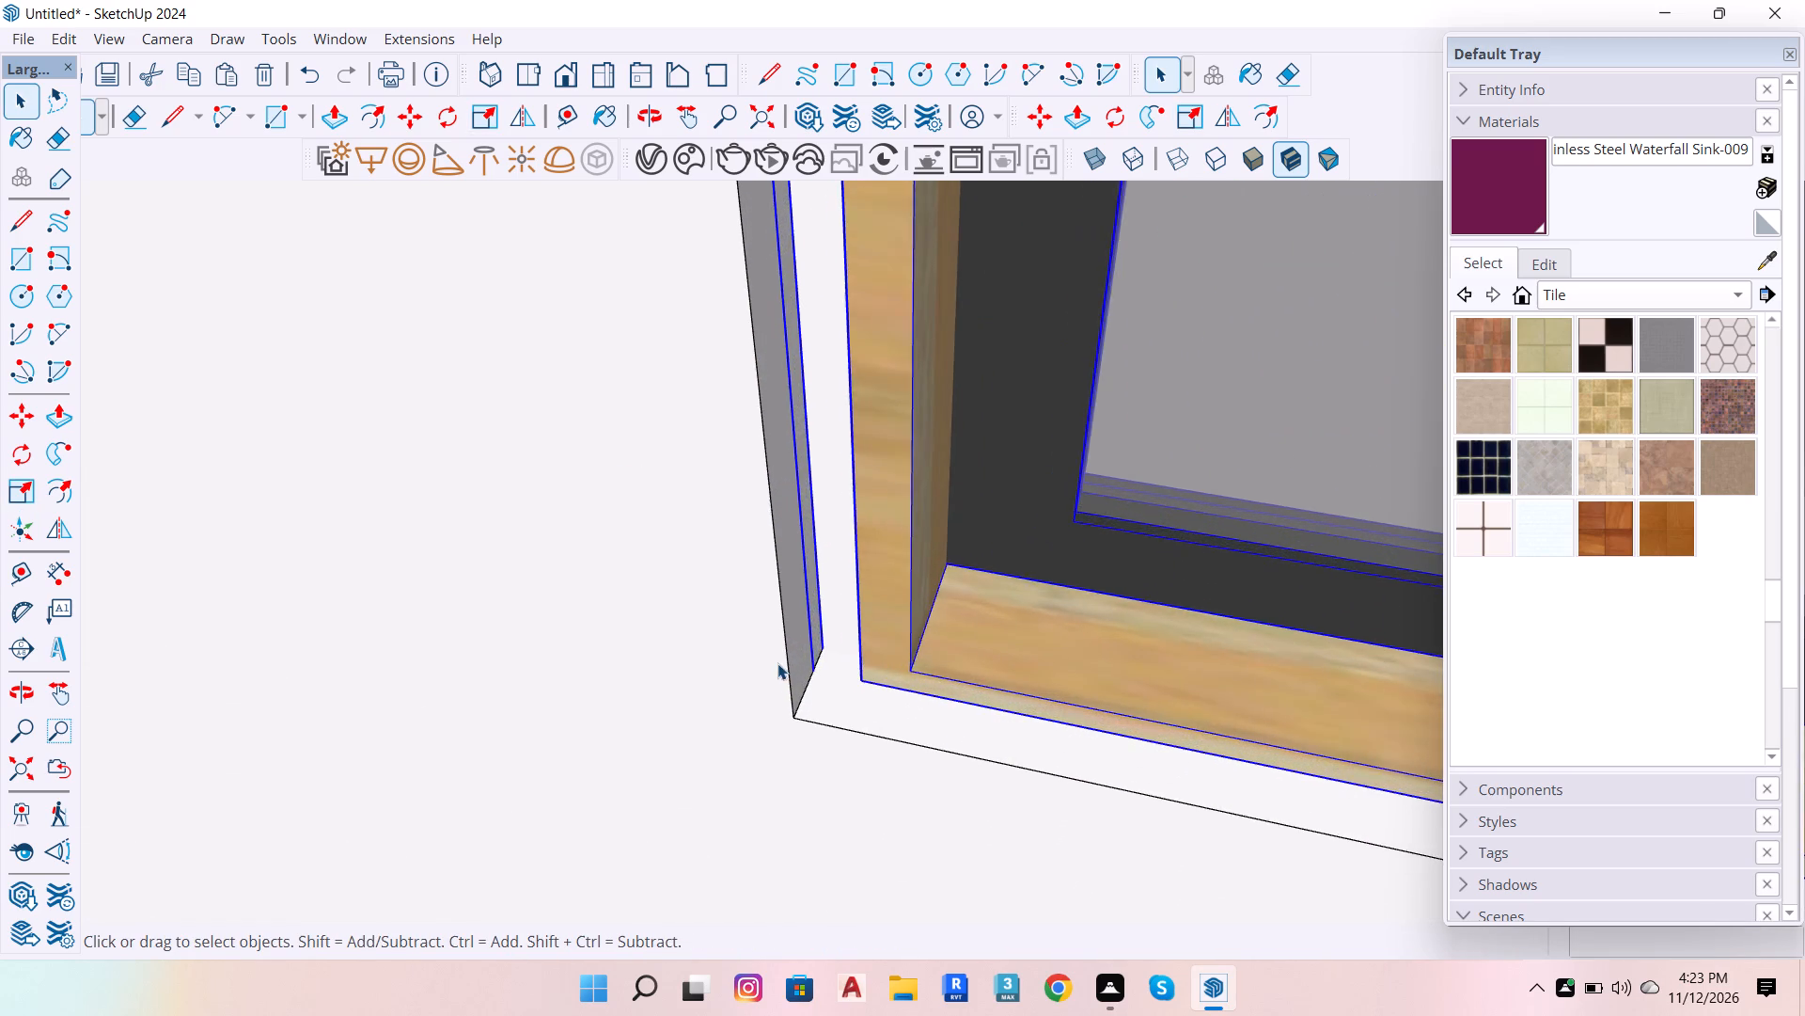
pyautogui.scroll(5, 806, 645)
pyautogui.doubleClick(853, 602)
pyautogui.click(854, 598)
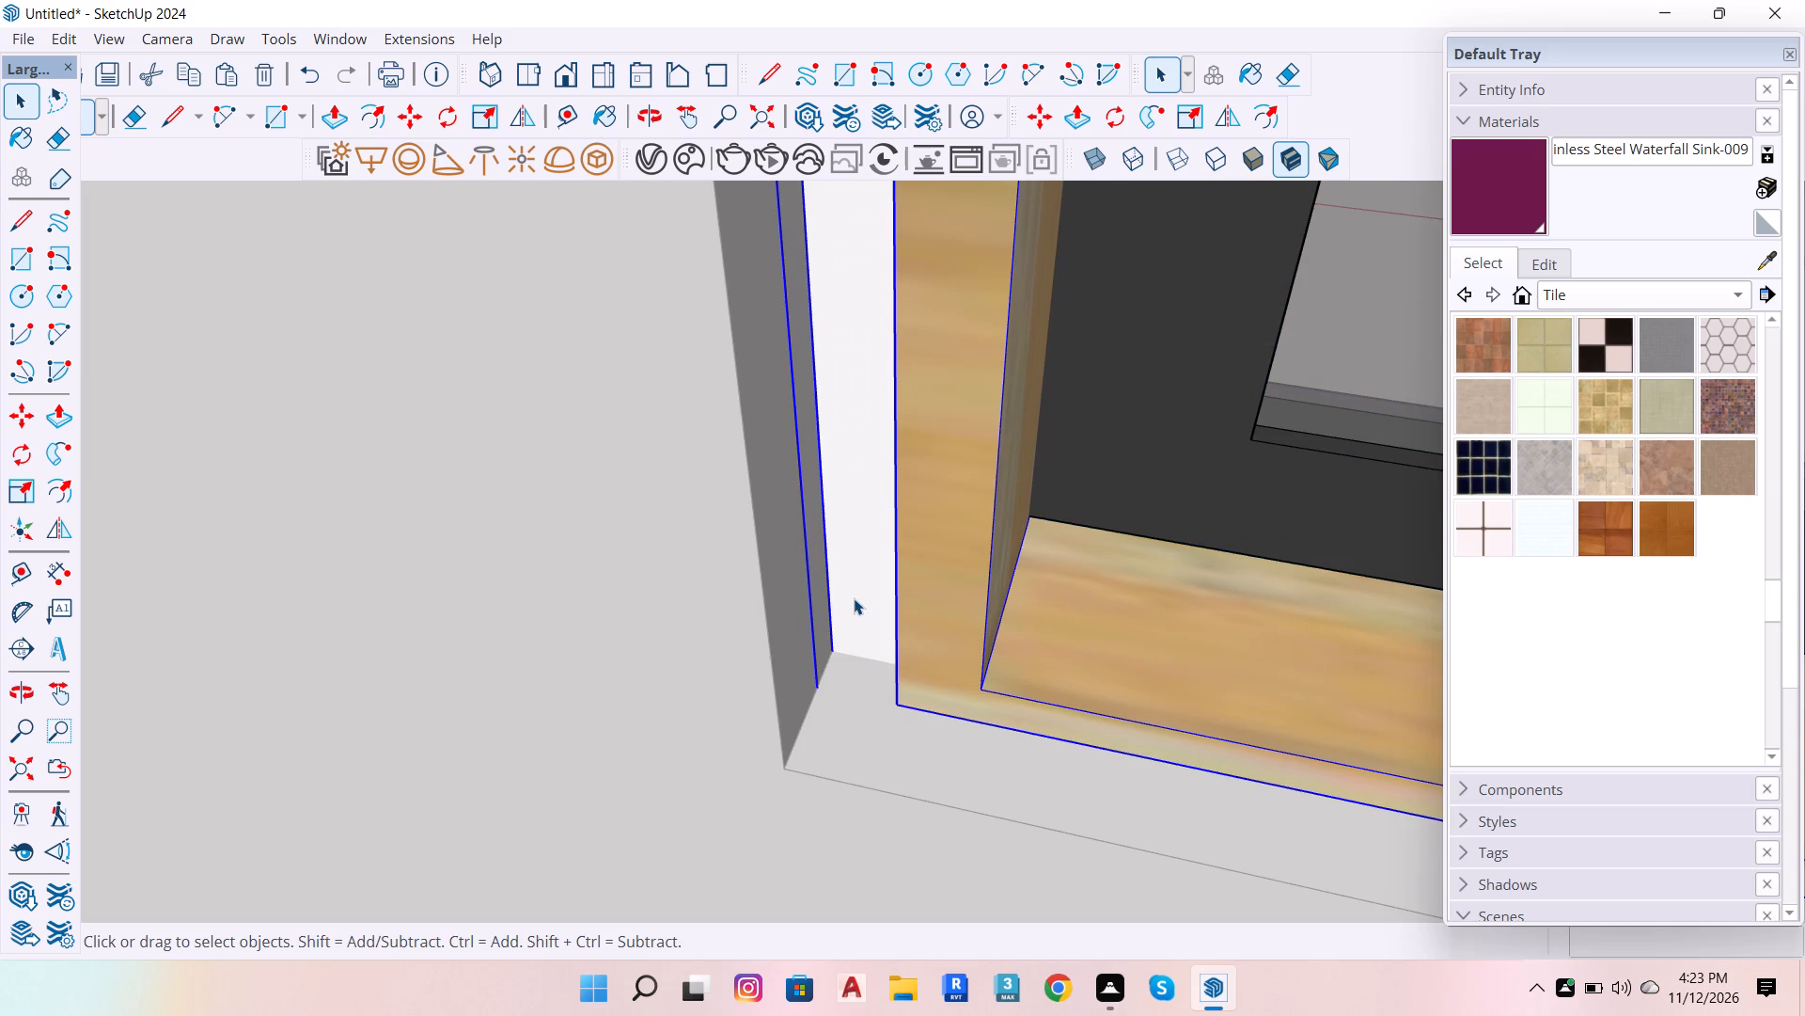
pyautogui.doubleClick(854, 598)
pyautogui.click(854, 598)
pyautogui.click(854, 598)
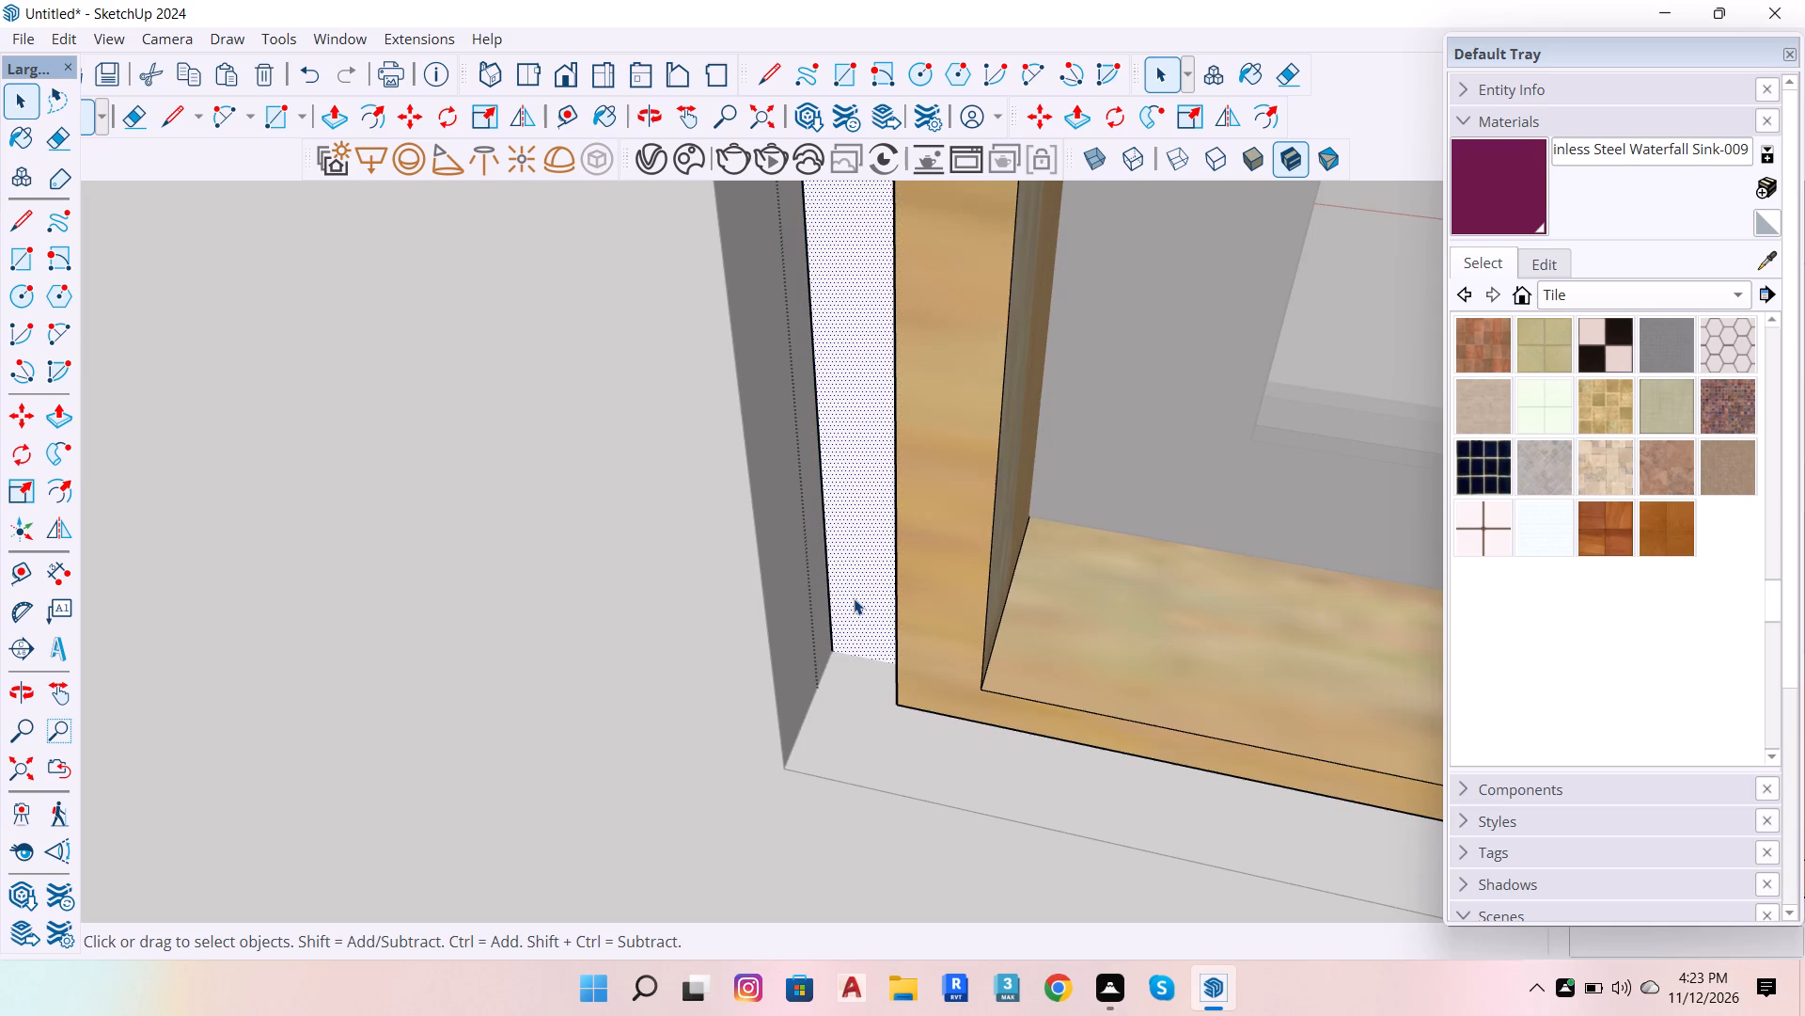
pyautogui.doubleClick(854, 598)
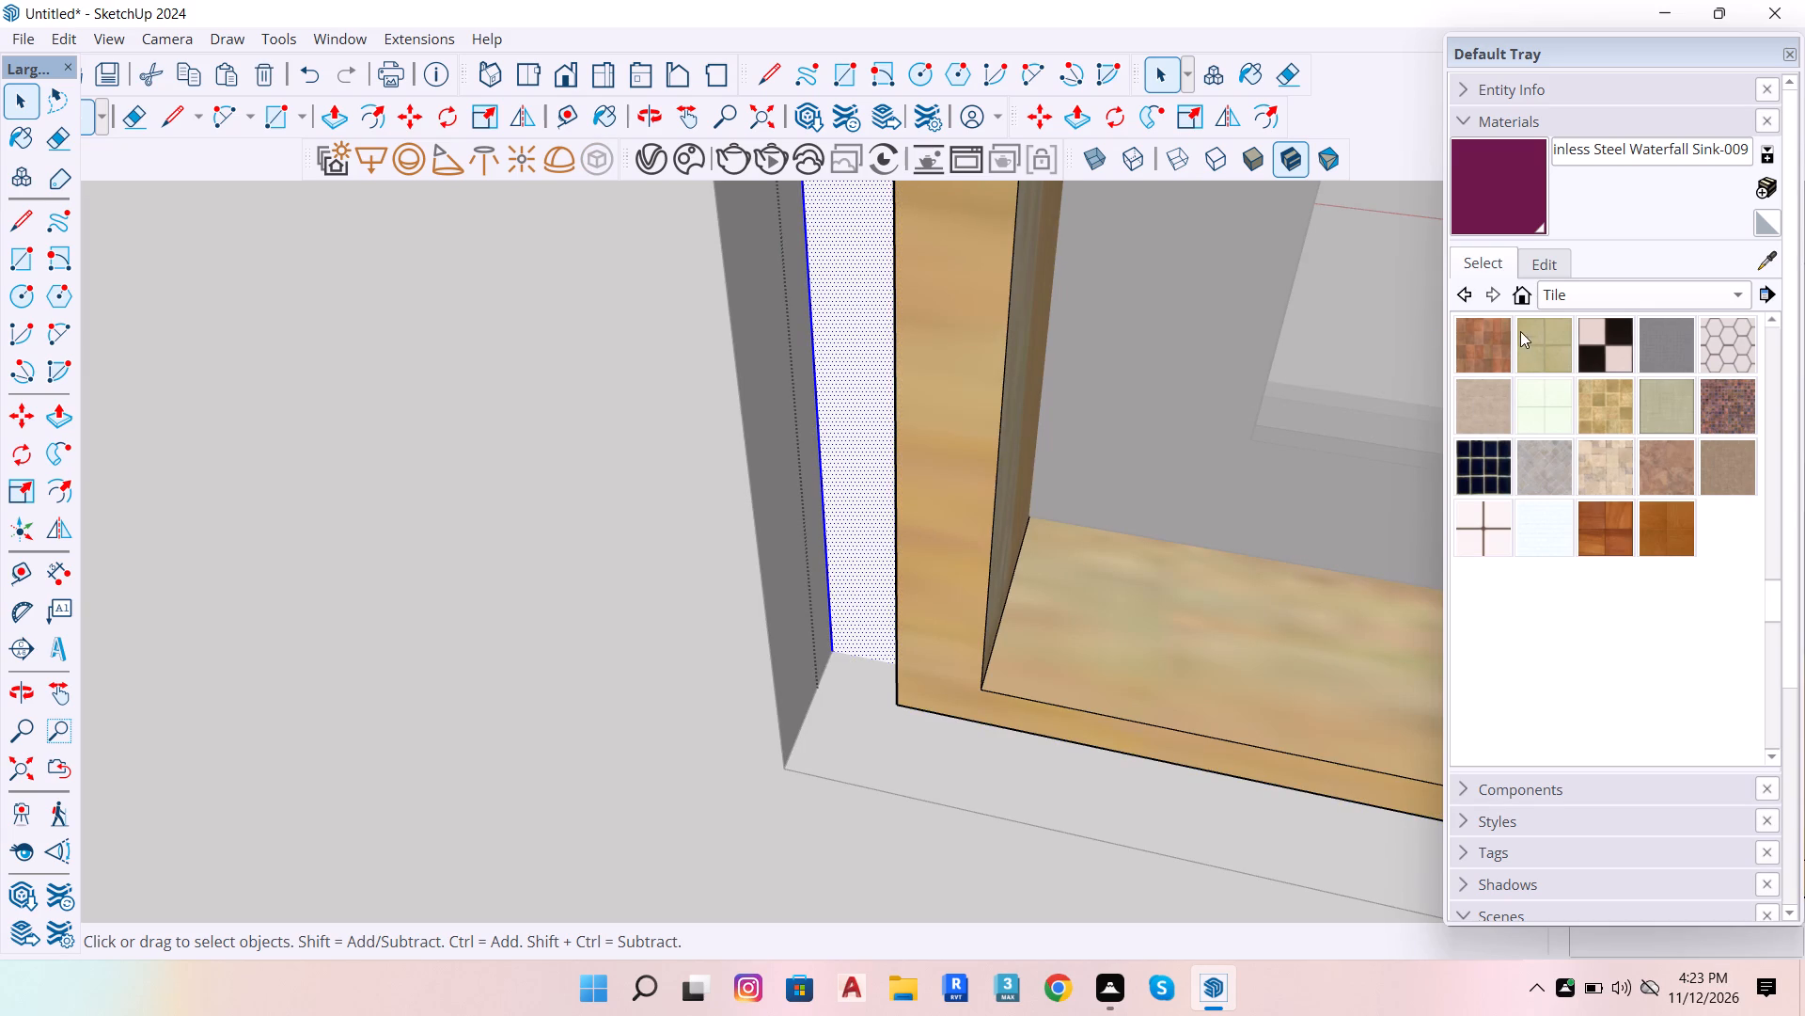
pyautogui.click(1563, 300)
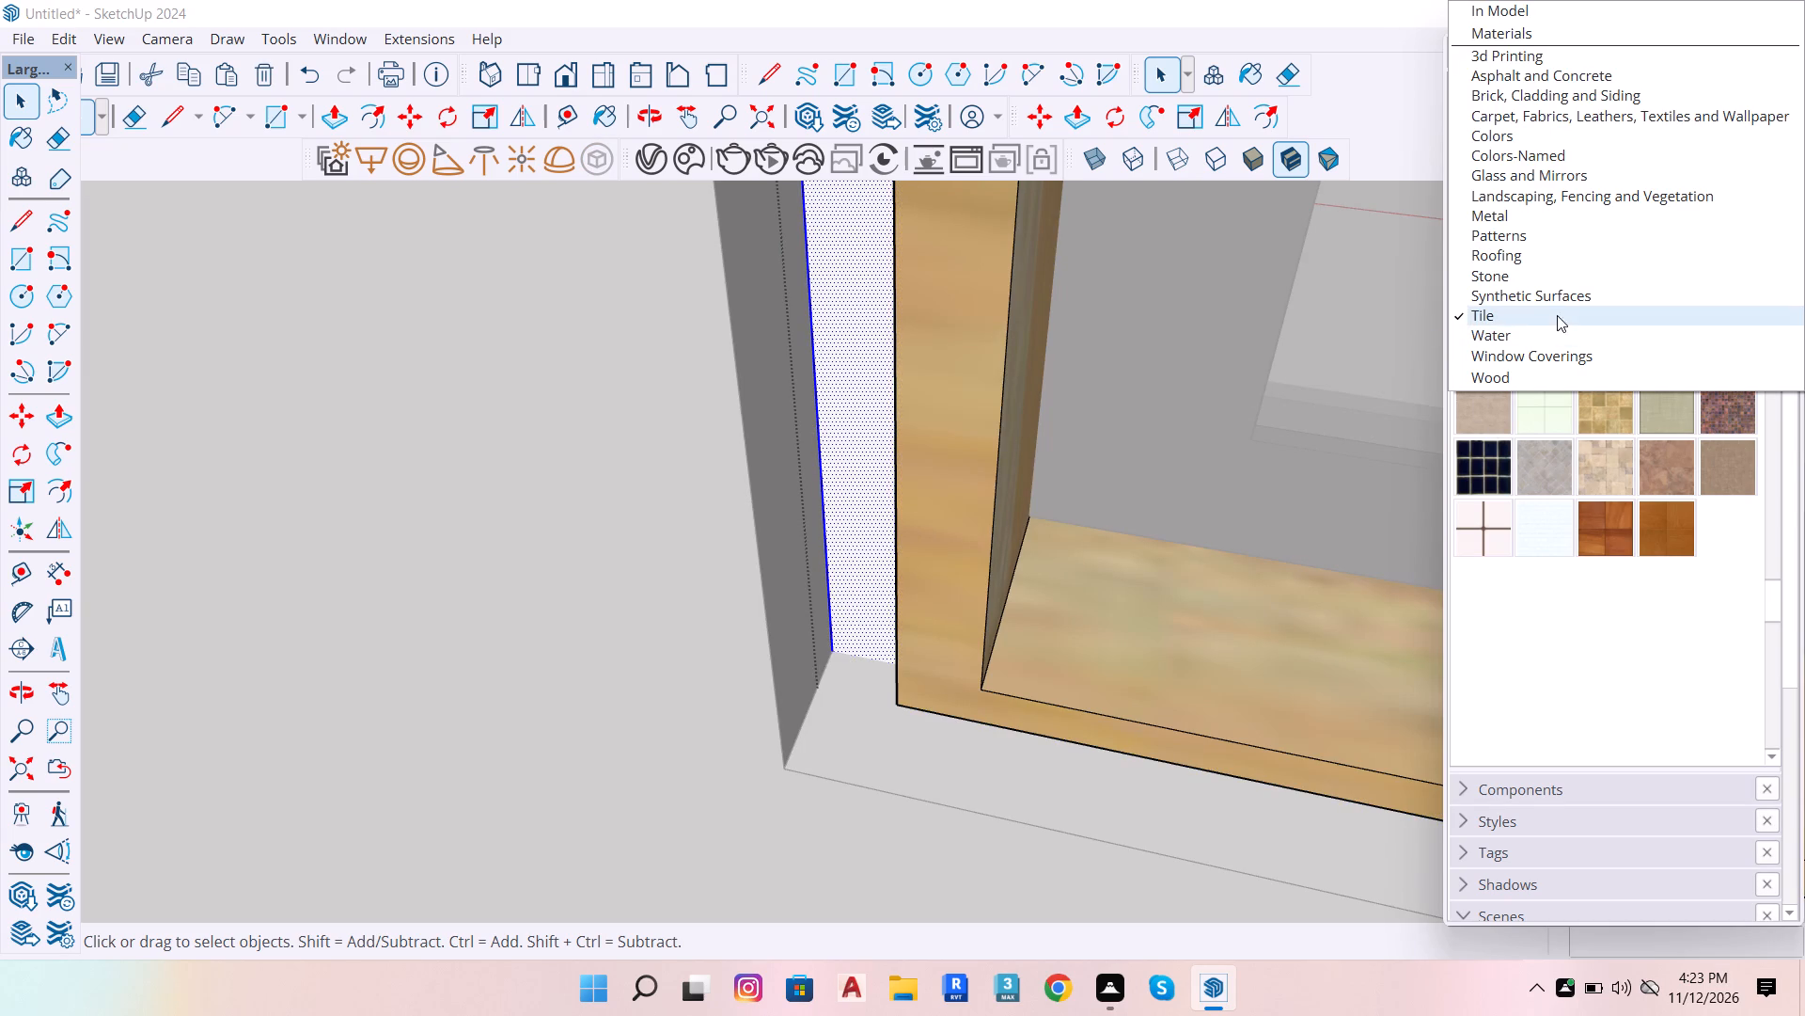
pyautogui.click(1603, 160)
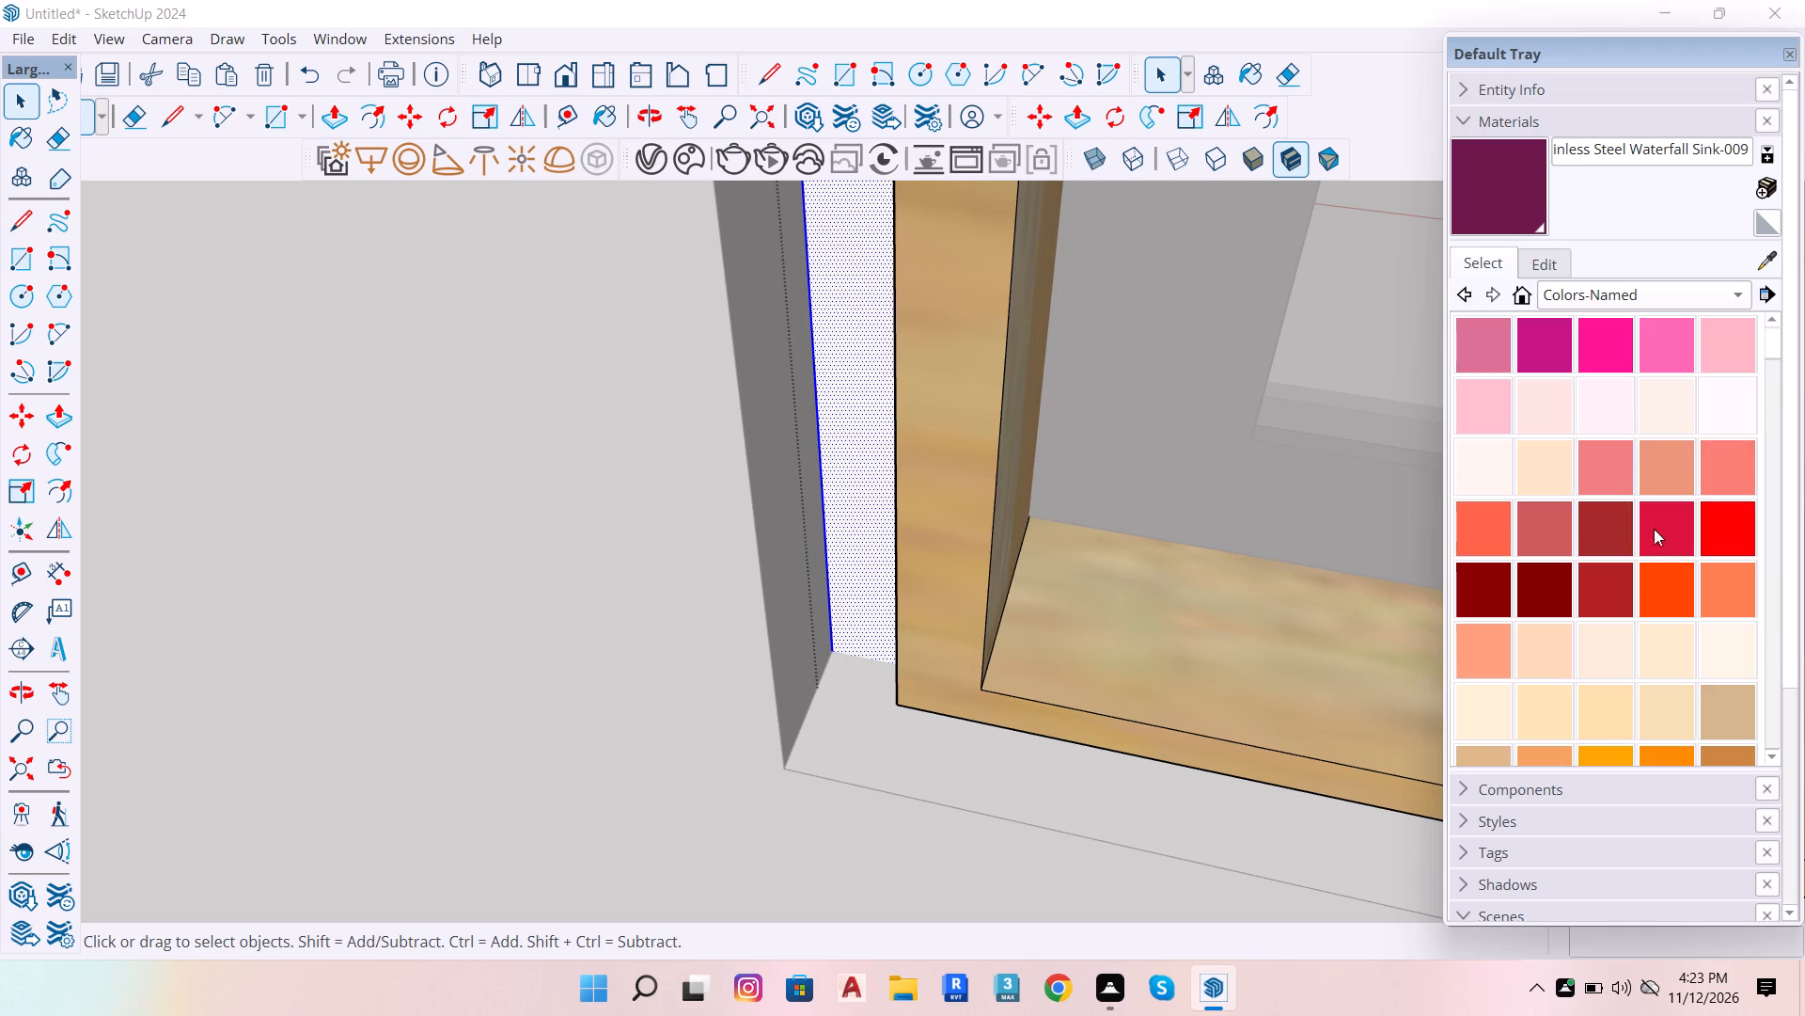
pyautogui.scroll(-17, 1654, 540)
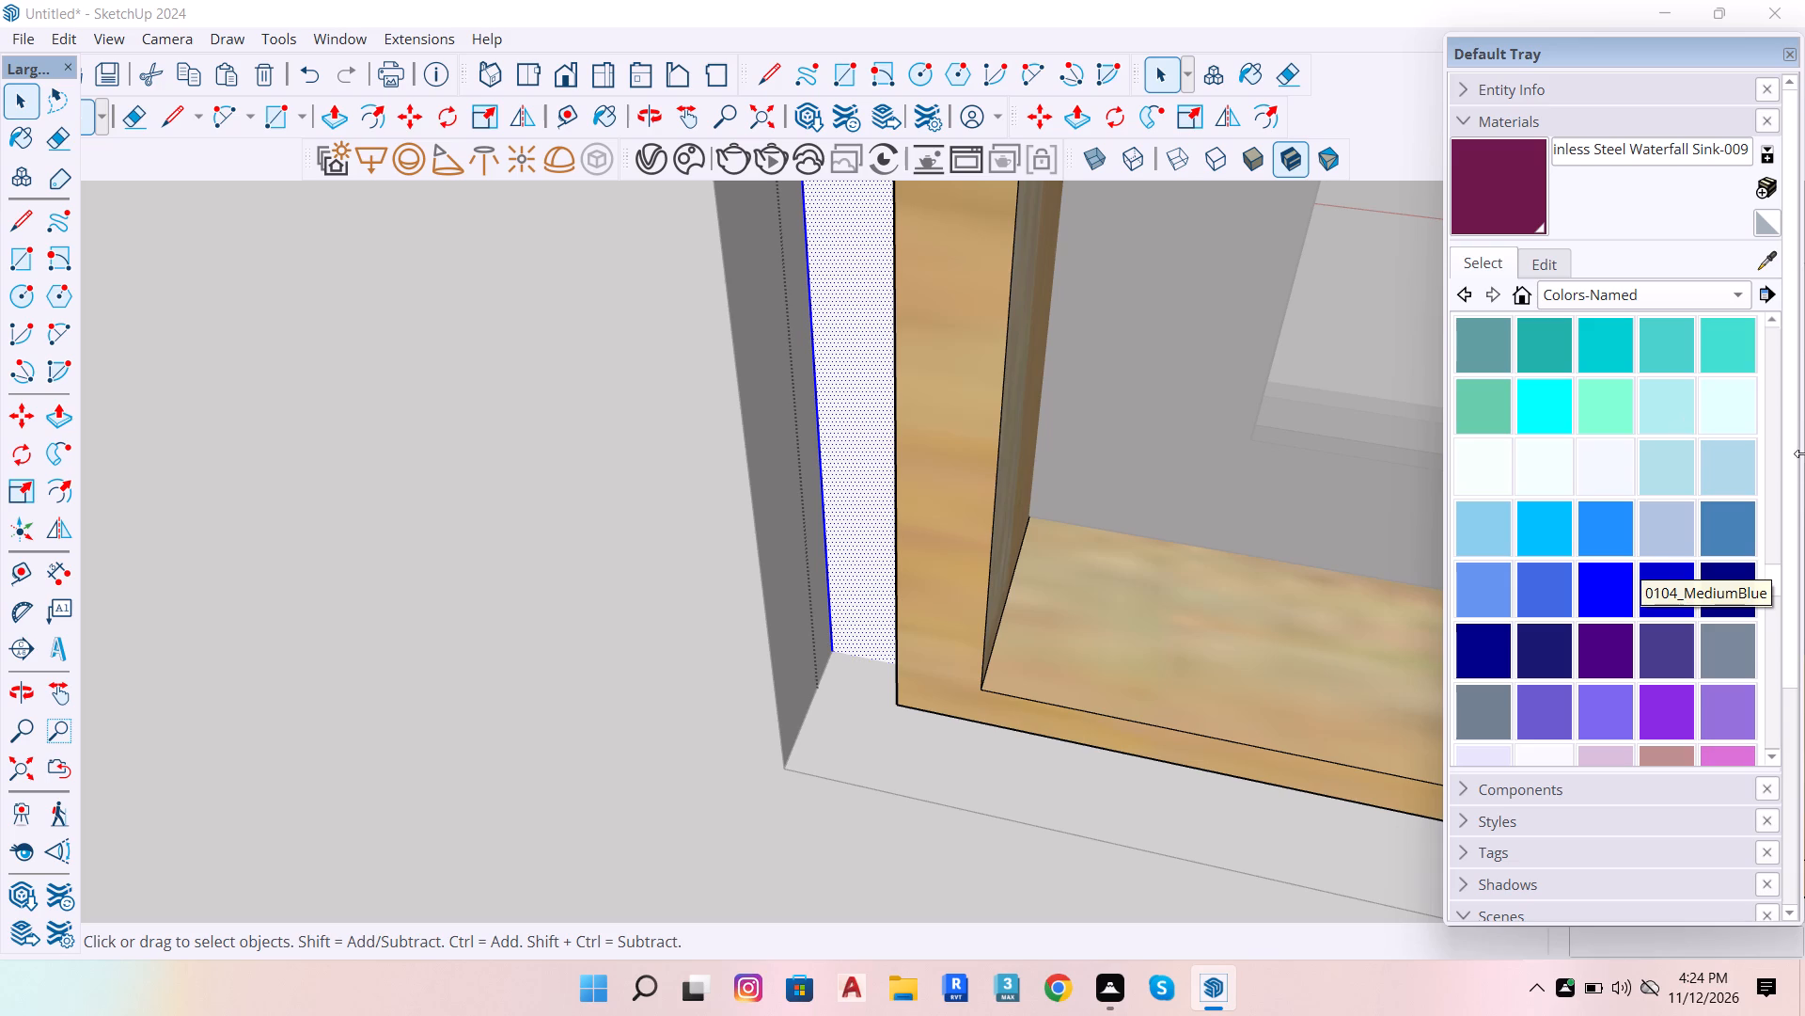
pyautogui.scroll(-14, 1607, 613)
pyautogui.click(1537, 335)
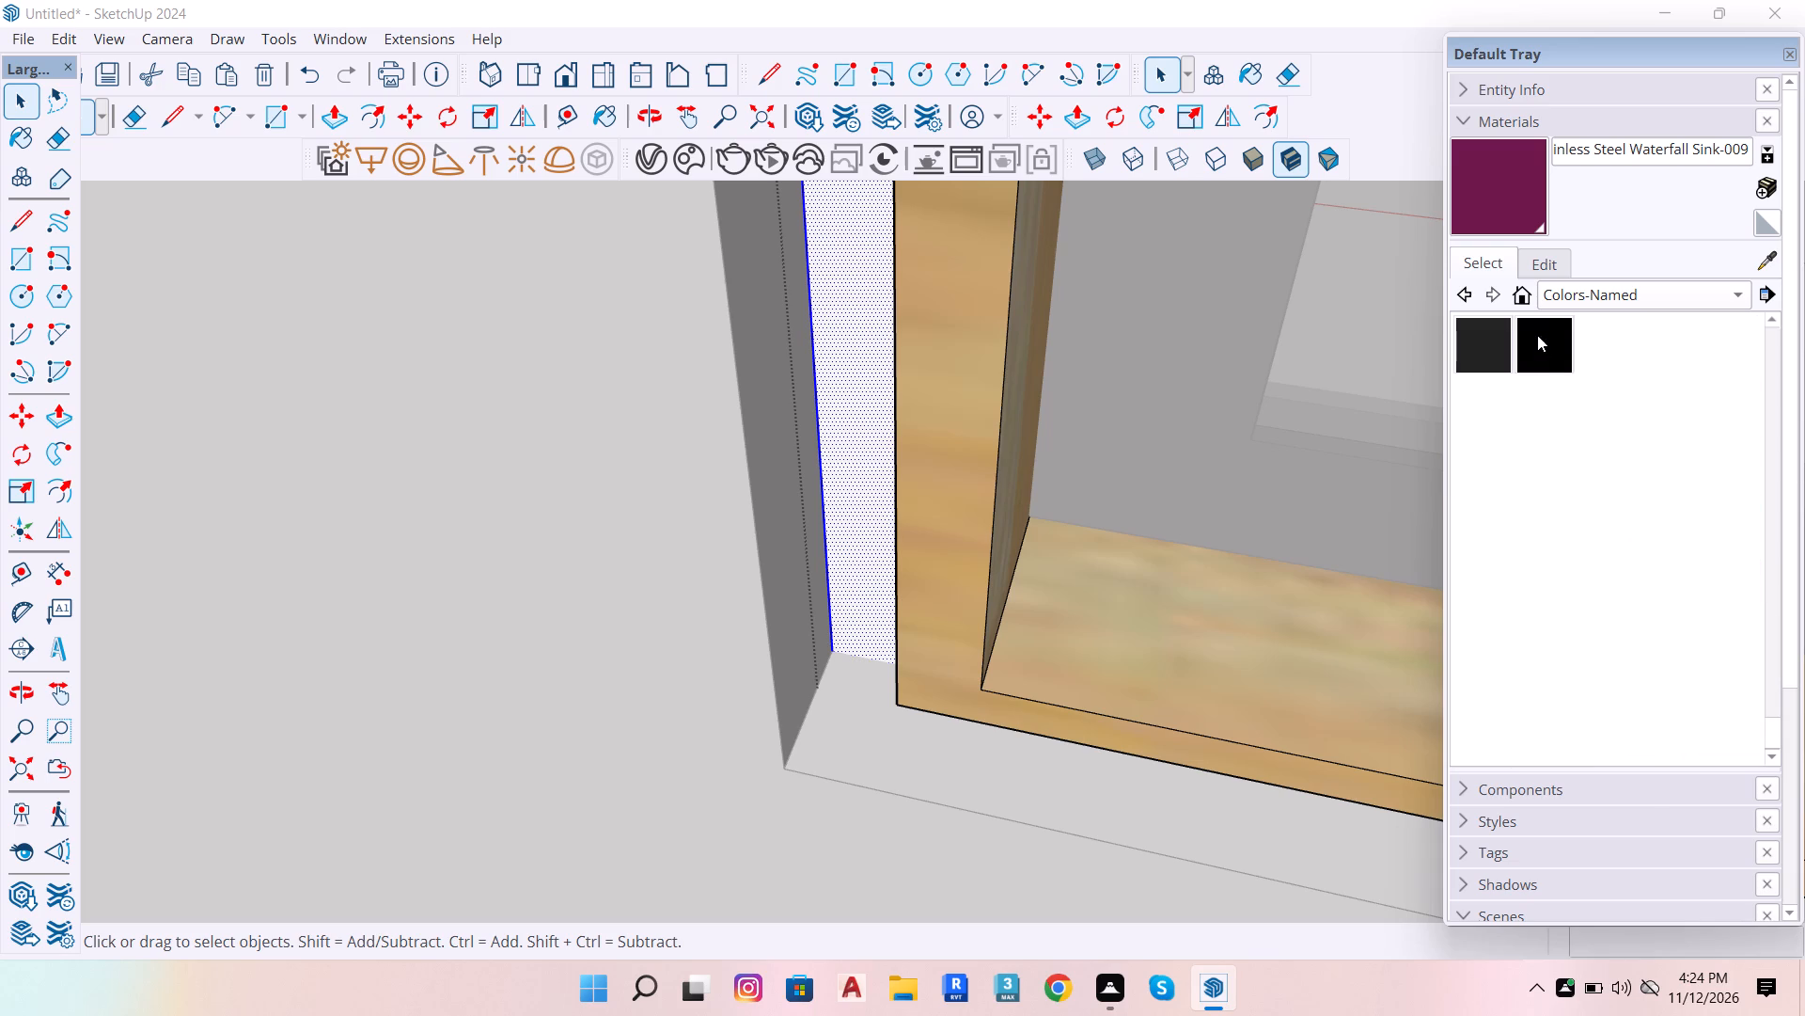
pyautogui.click(871, 471)
# Examine the window frame's edges and corners against the end-wall opening.
pyautogui.scroll(-18, 788, 529)
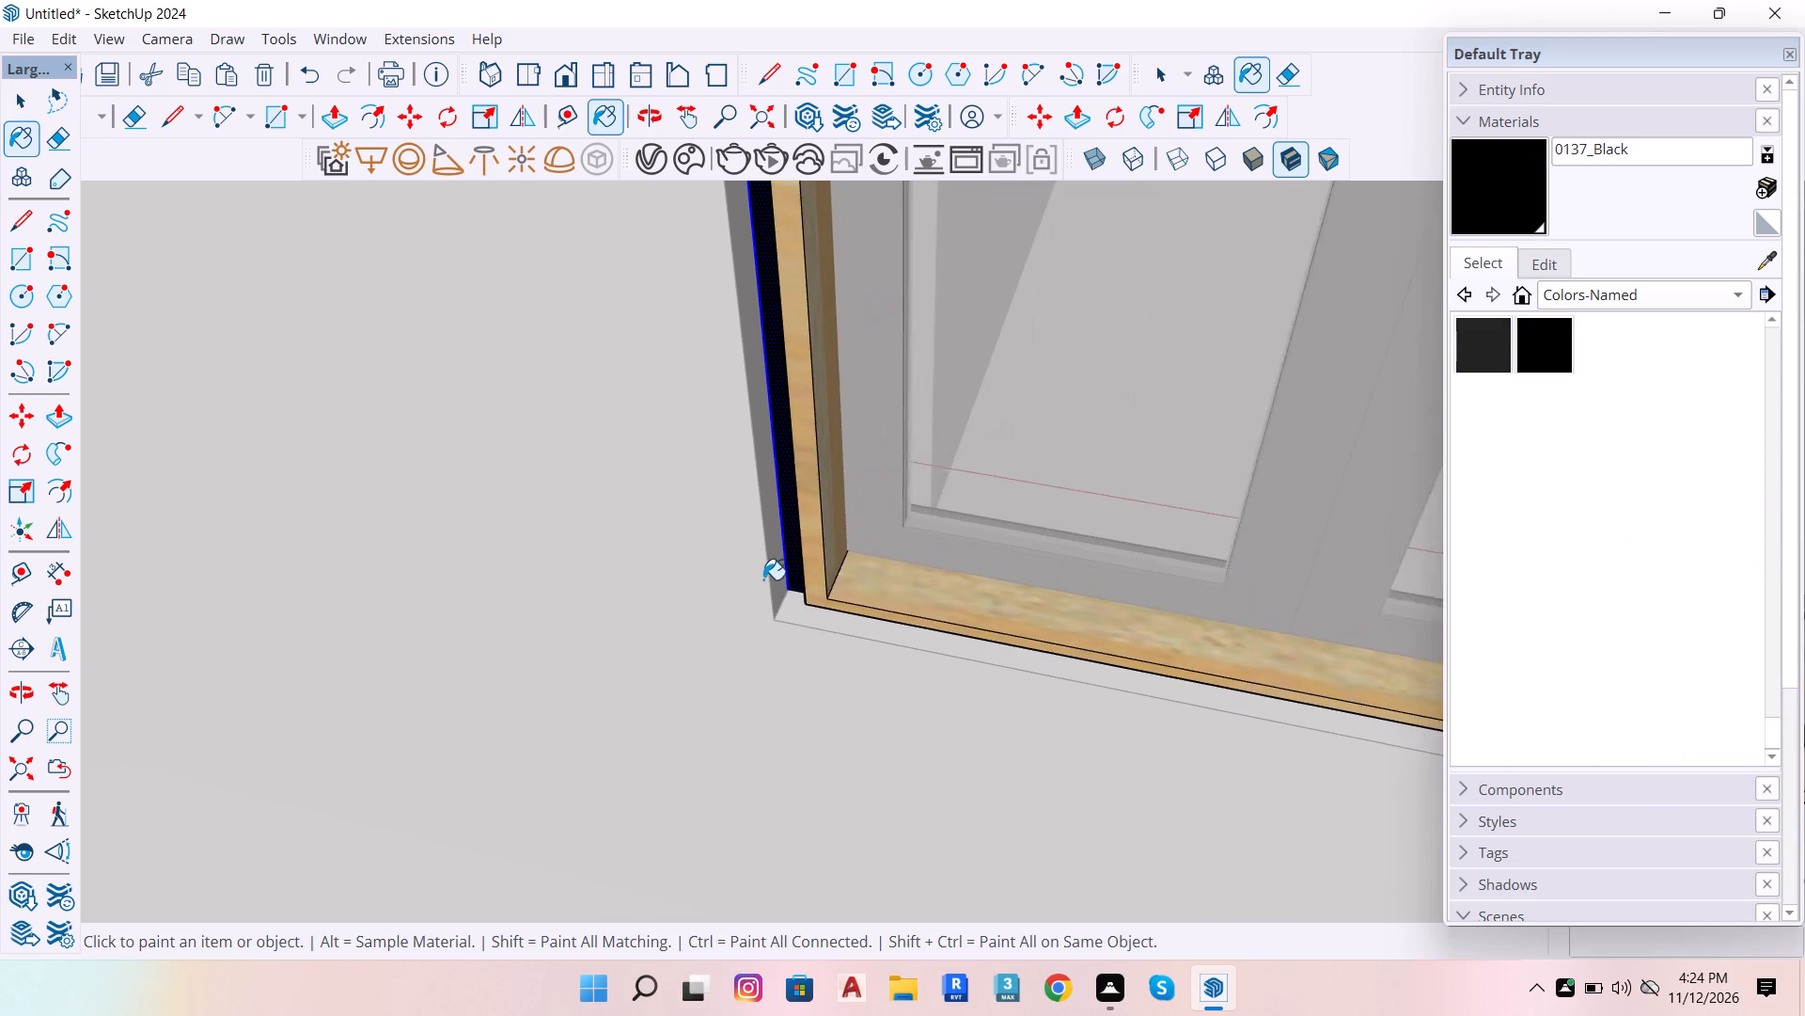
pyautogui.scroll(-3, 763, 579)
pyautogui.scroll(5, 1492, 684)
pyautogui.scroll(6, 1359, 659)
pyautogui.scroll(-2, 947, 617)
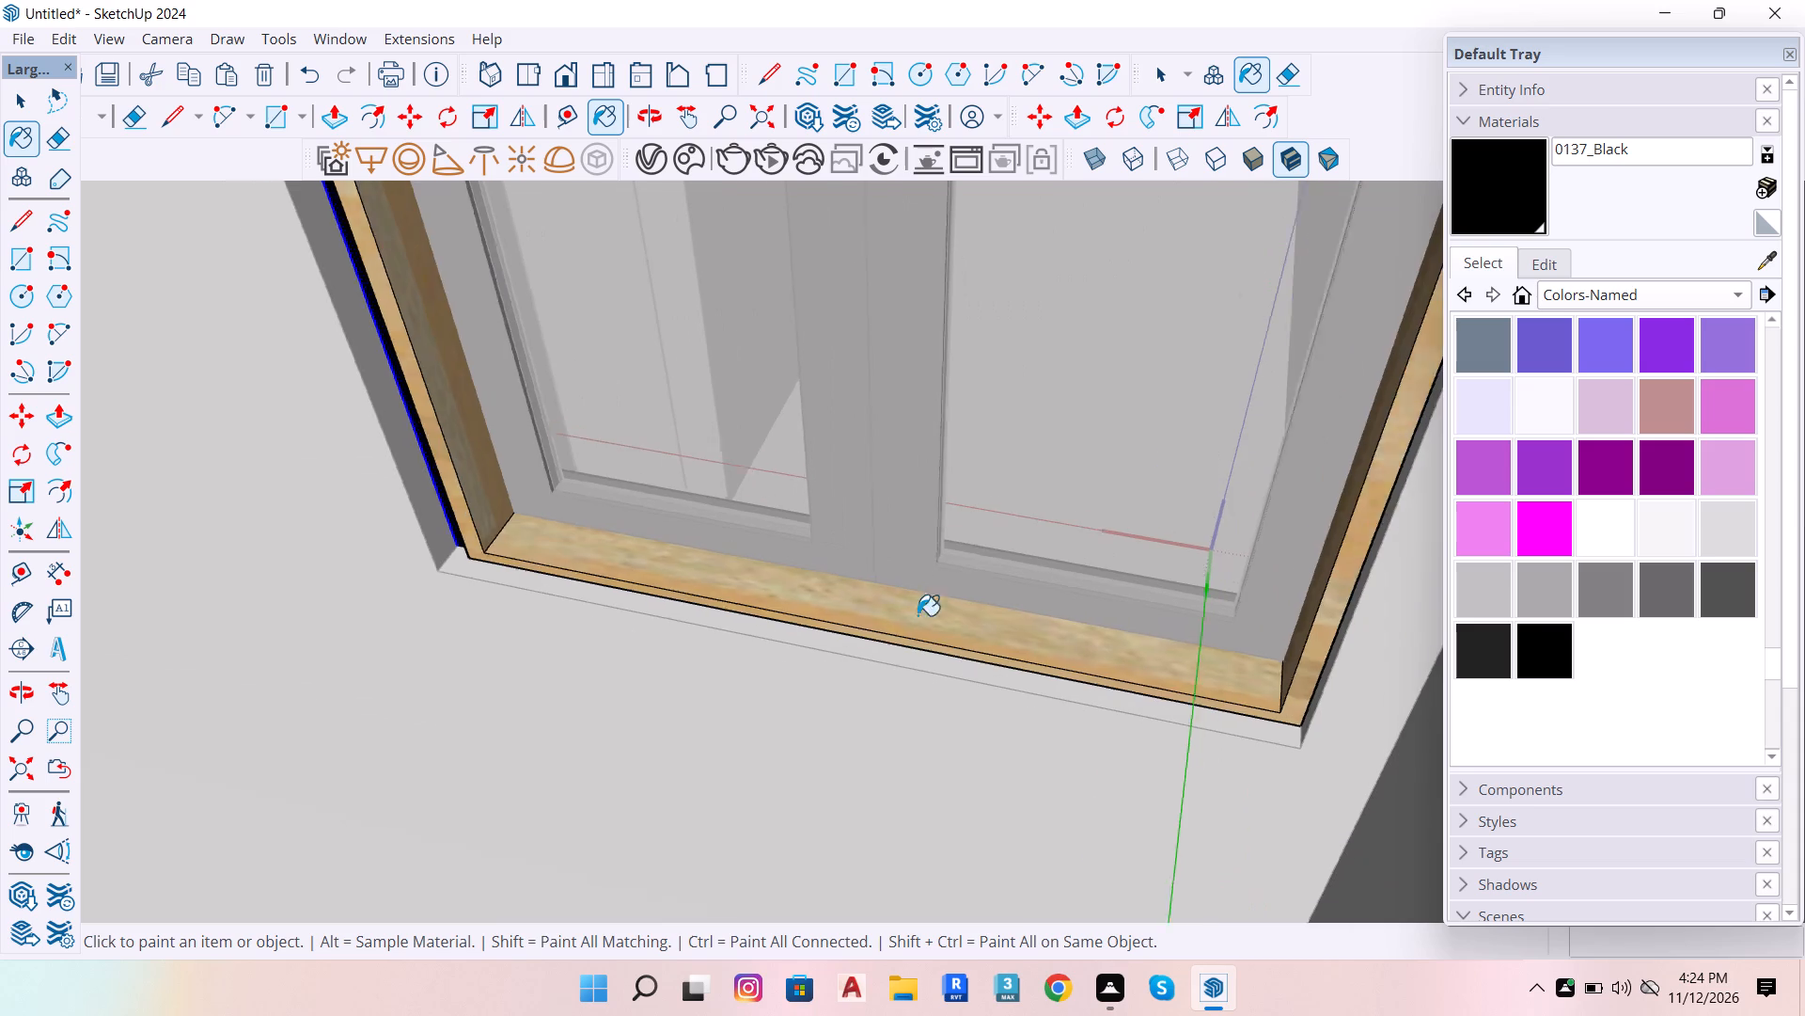
pyautogui.scroll(-5, 918, 615)
pyautogui.scroll(-7, 1225, 388)
pyautogui.scroll(8, 1215, 281)
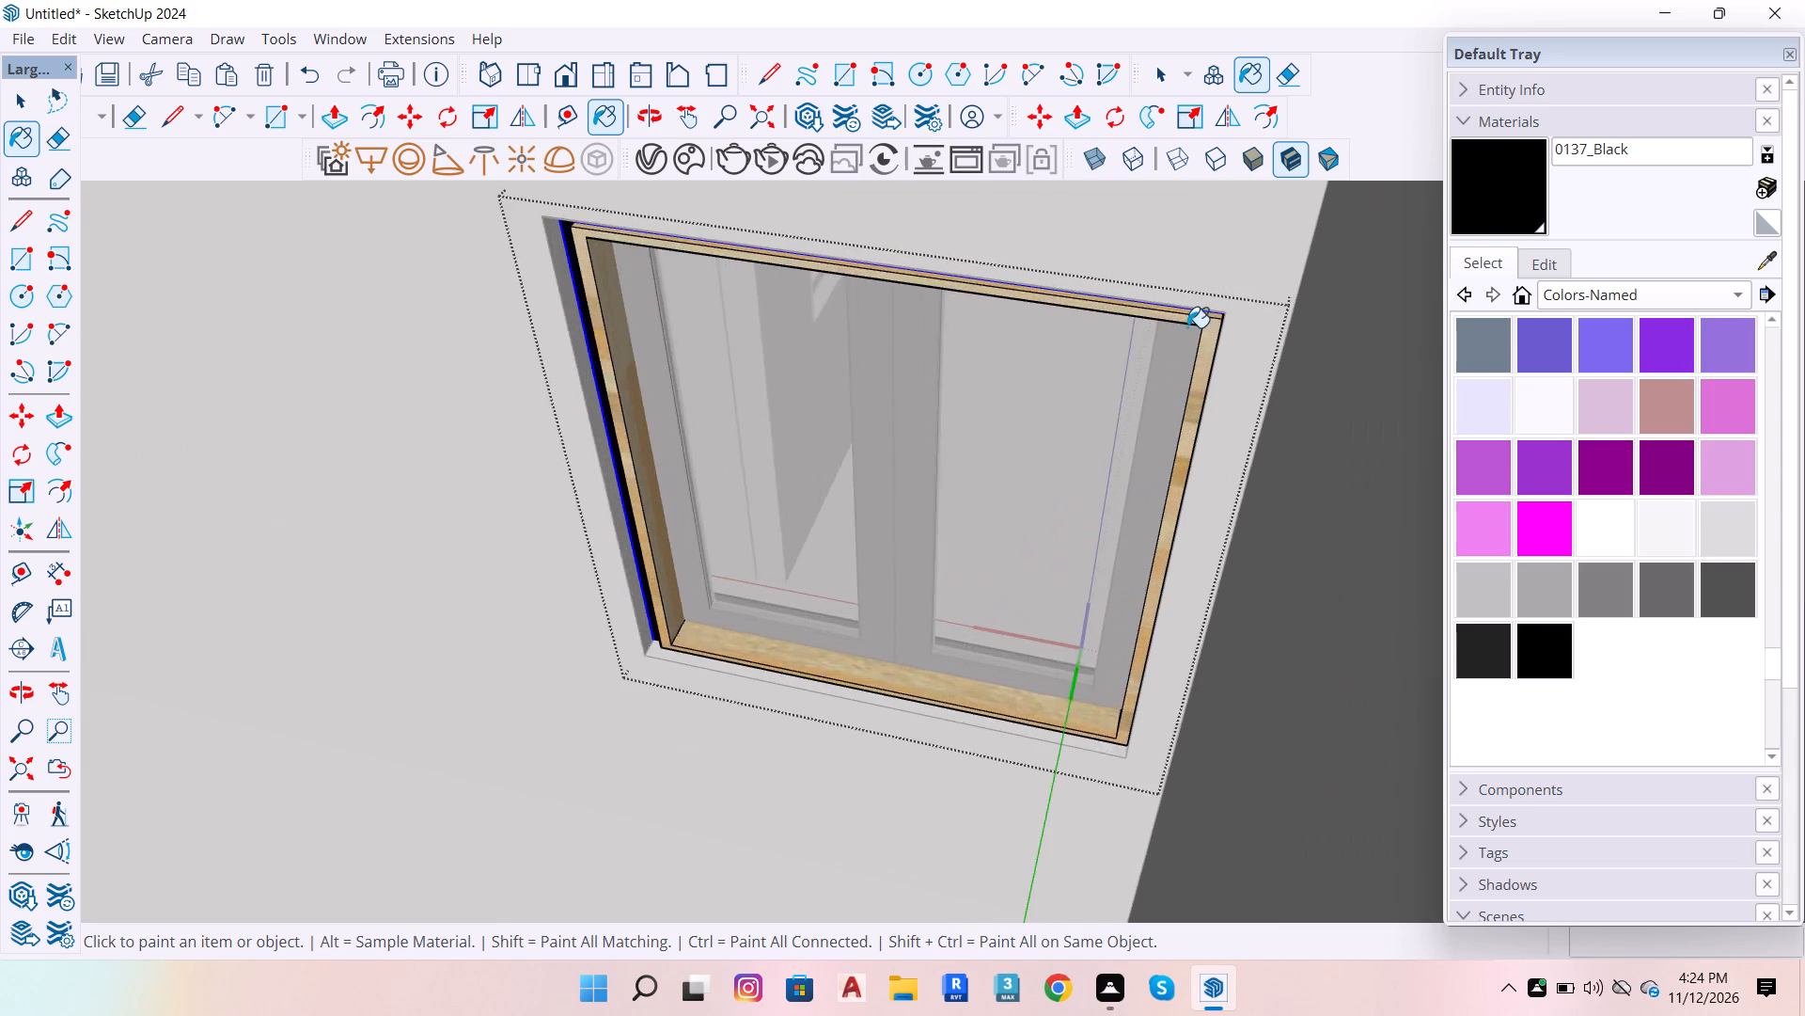
pyautogui.scroll(14, 1187, 327)
pyautogui.scroll(12, 1373, 271)
pyautogui.scroll(-8, 798, 318)
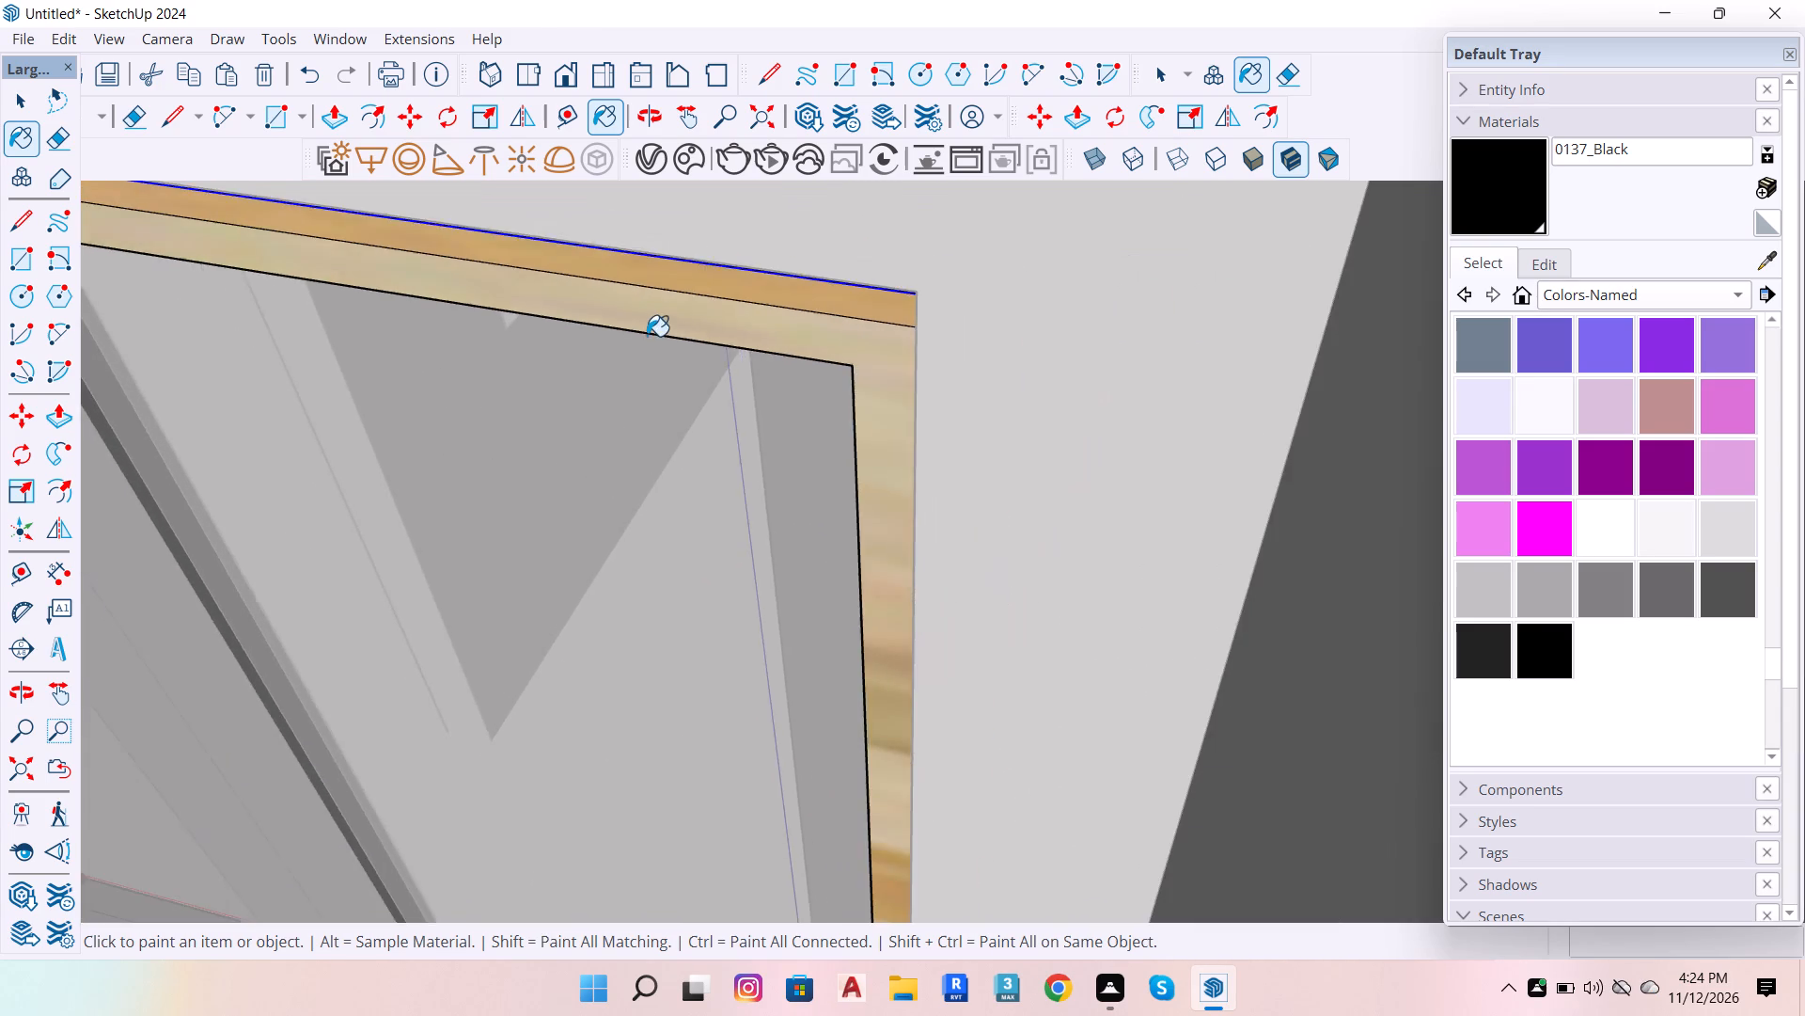
pyautogui.scroll(-5, 769, 370)
pyautogui.scroll(-13, 1147, 406)
pyautogui.scroll(-7, 1043, 480)
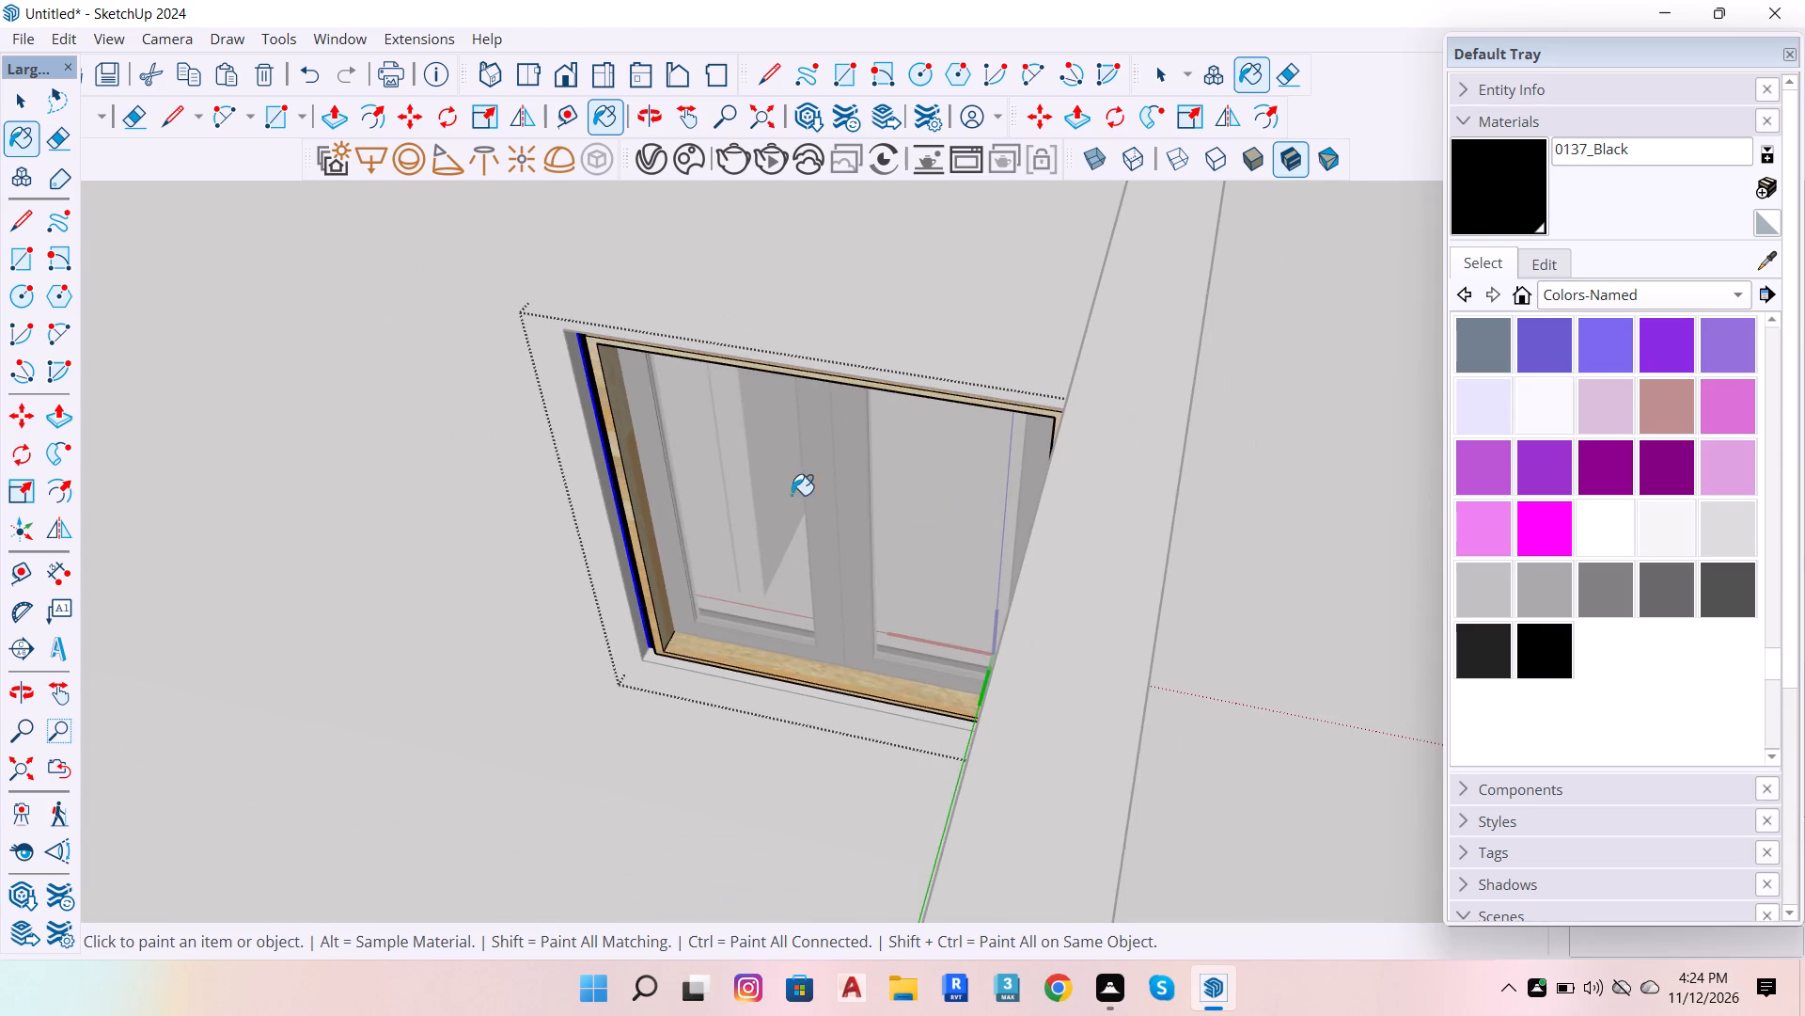
pyautogui.scroll(7, 412, 404)
pyautogui.press('space')
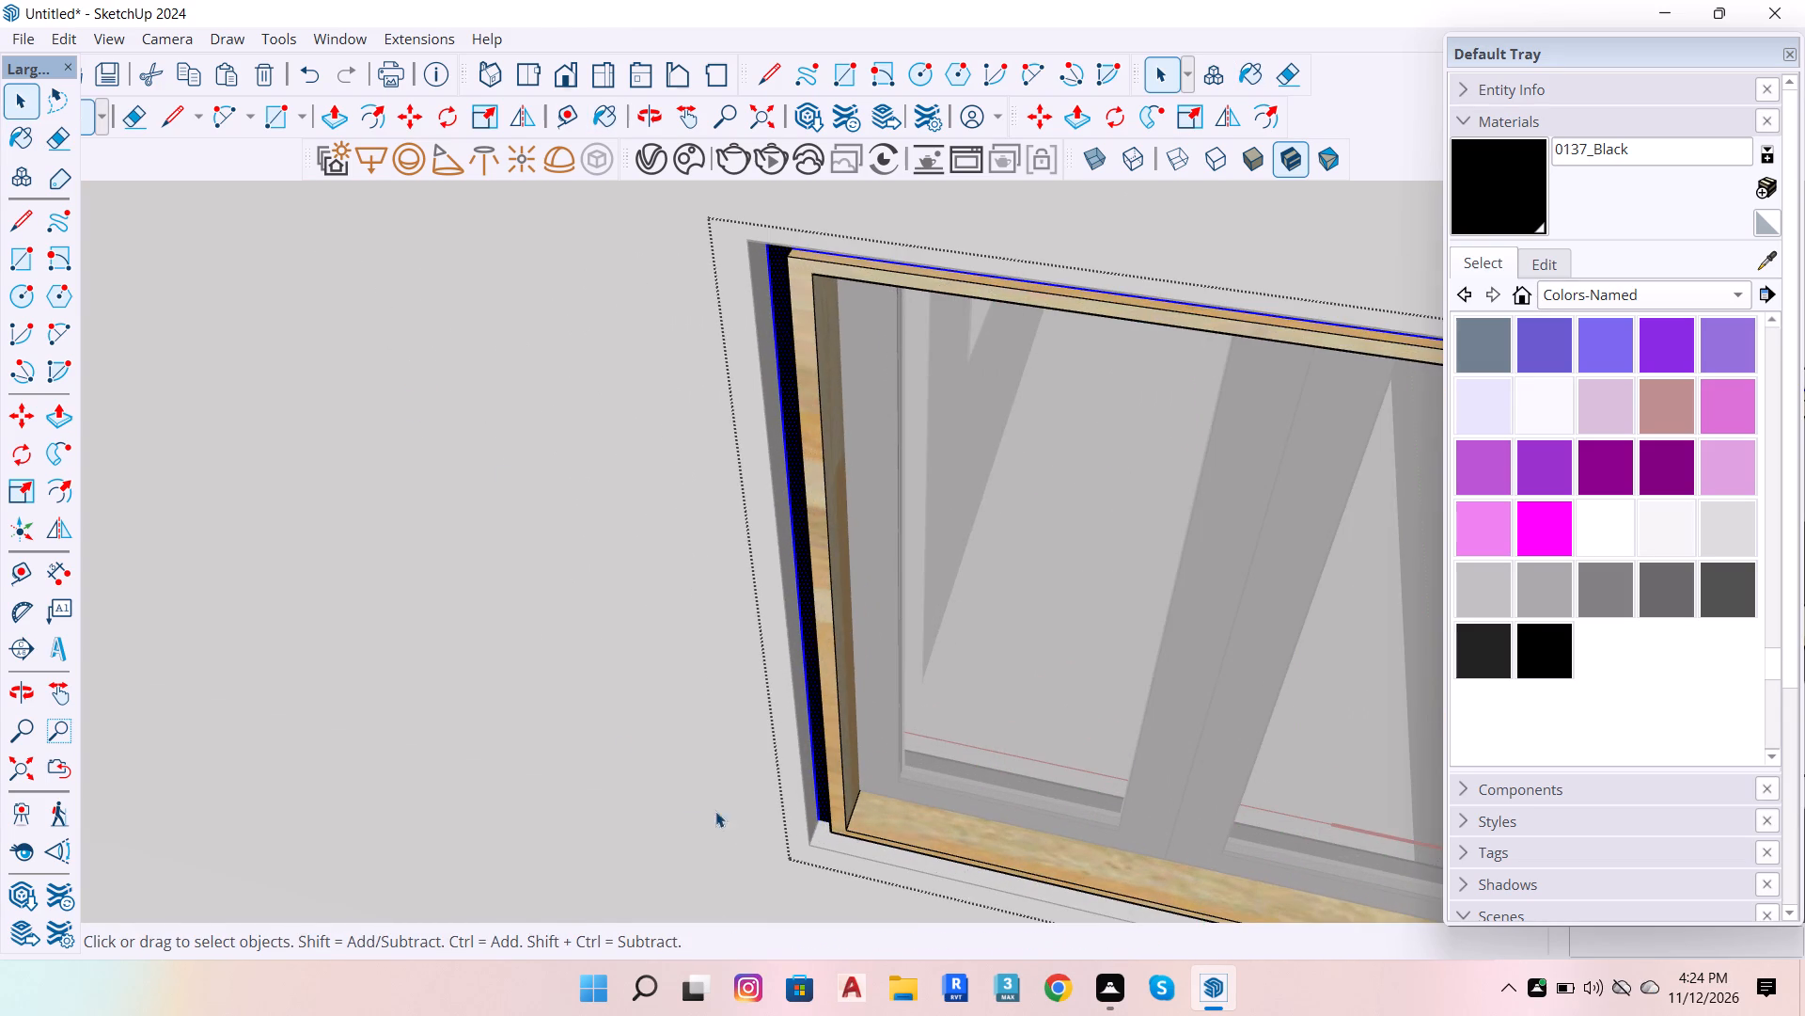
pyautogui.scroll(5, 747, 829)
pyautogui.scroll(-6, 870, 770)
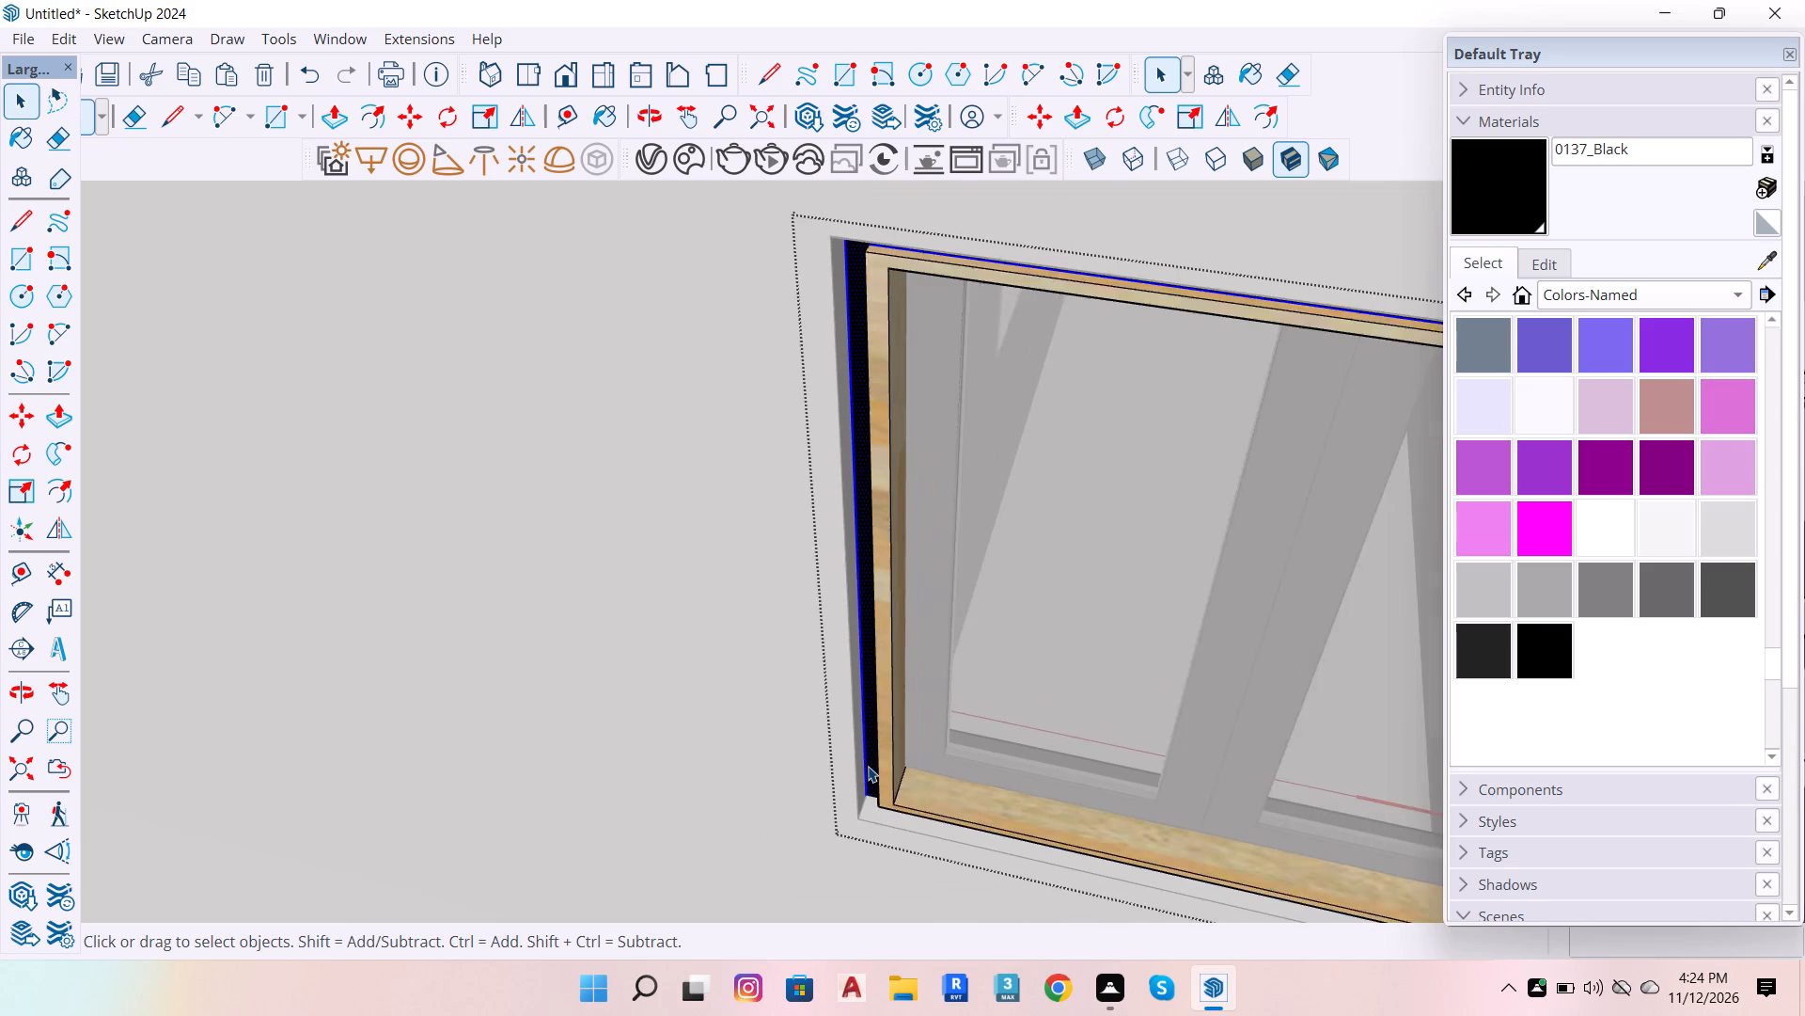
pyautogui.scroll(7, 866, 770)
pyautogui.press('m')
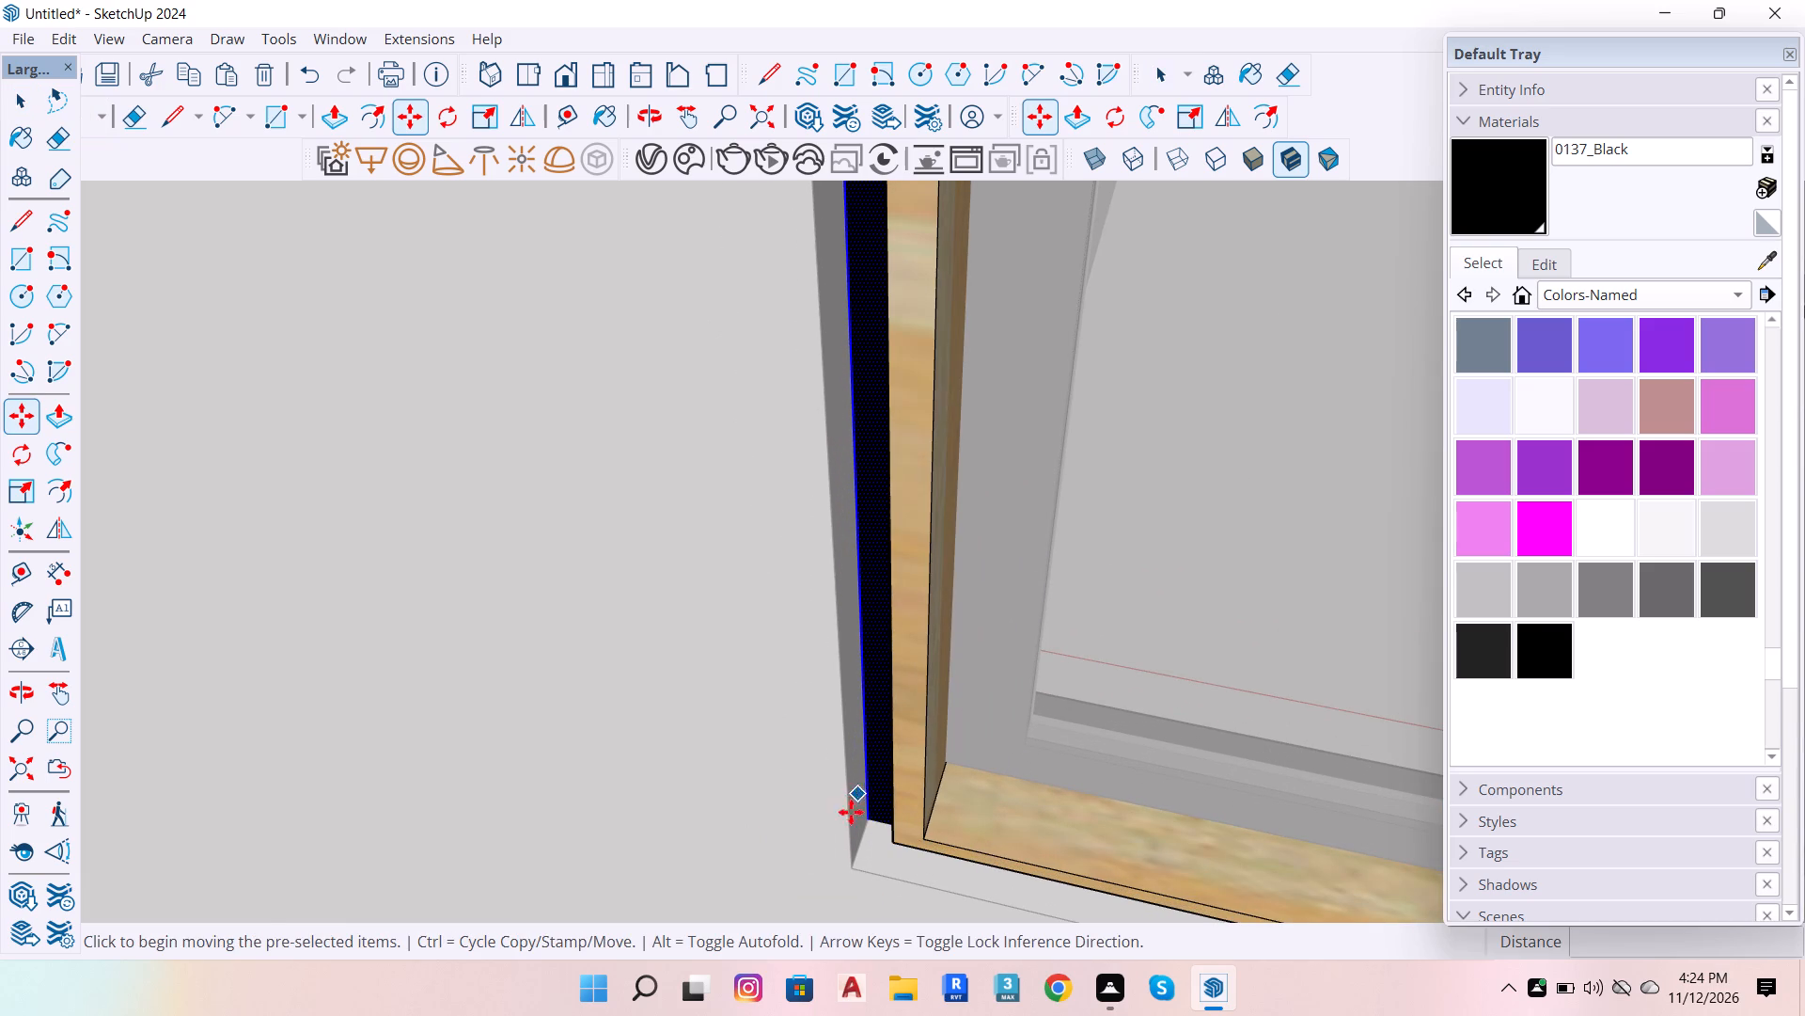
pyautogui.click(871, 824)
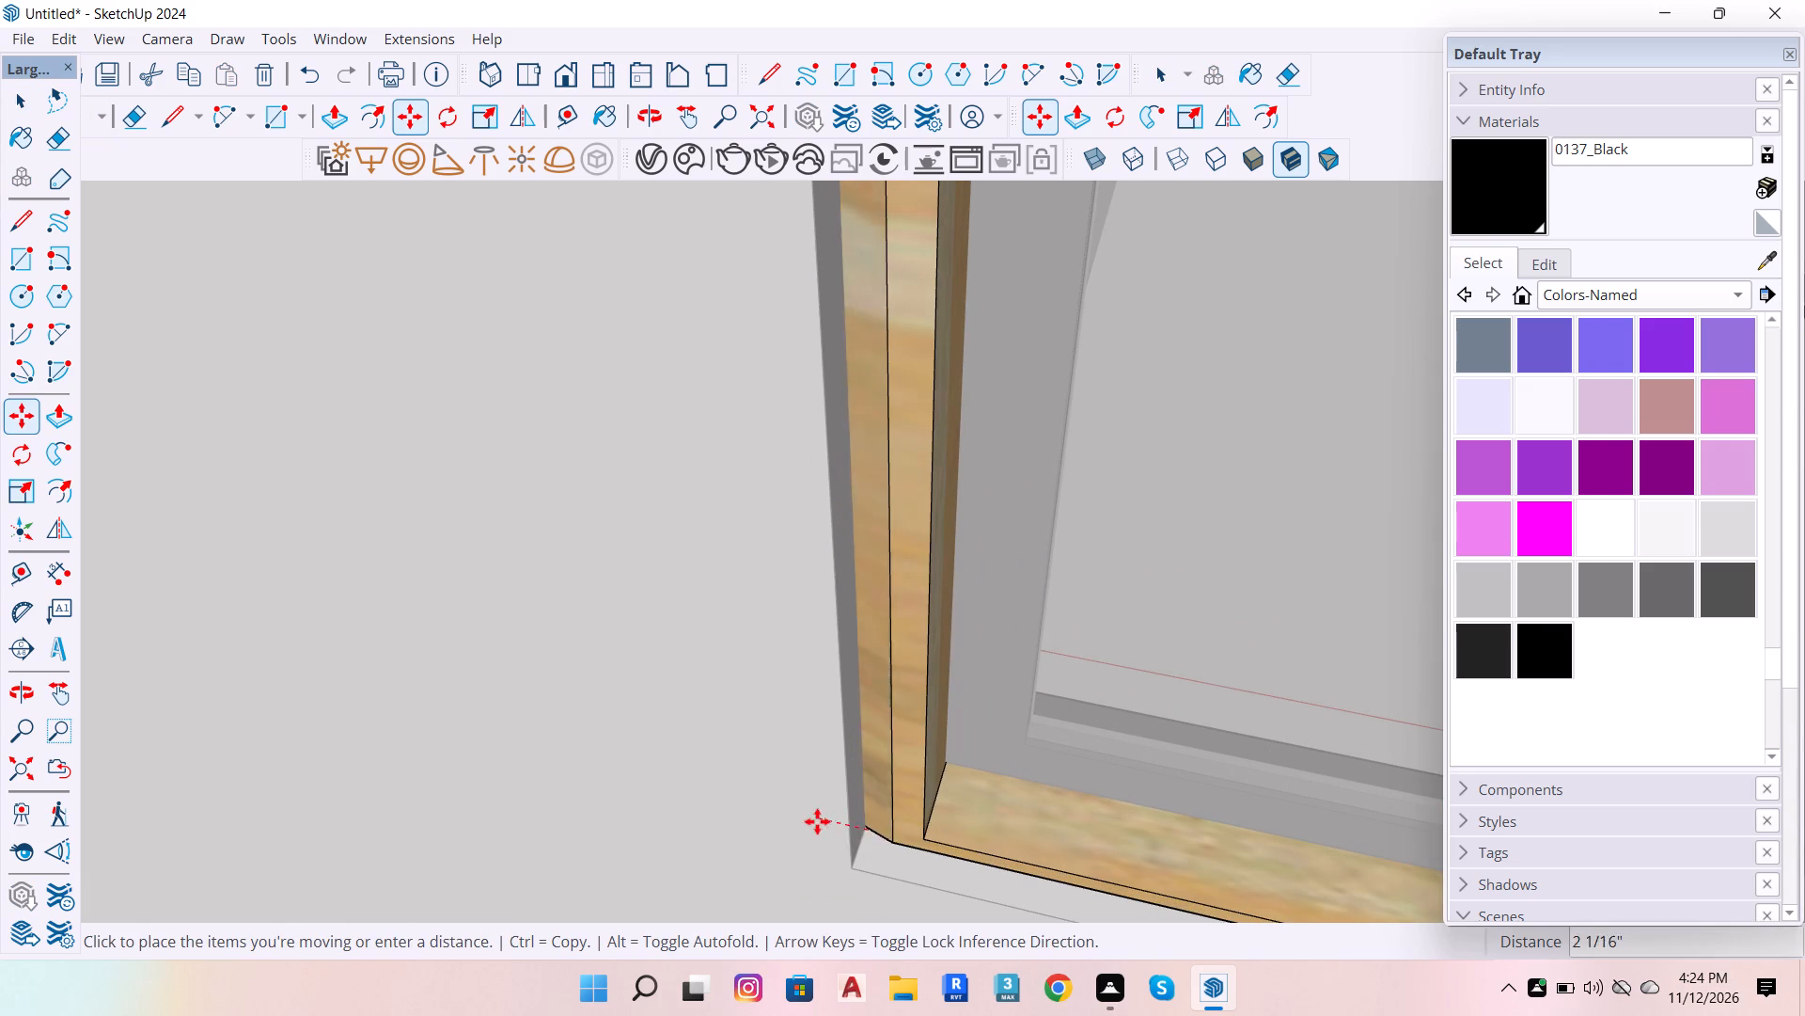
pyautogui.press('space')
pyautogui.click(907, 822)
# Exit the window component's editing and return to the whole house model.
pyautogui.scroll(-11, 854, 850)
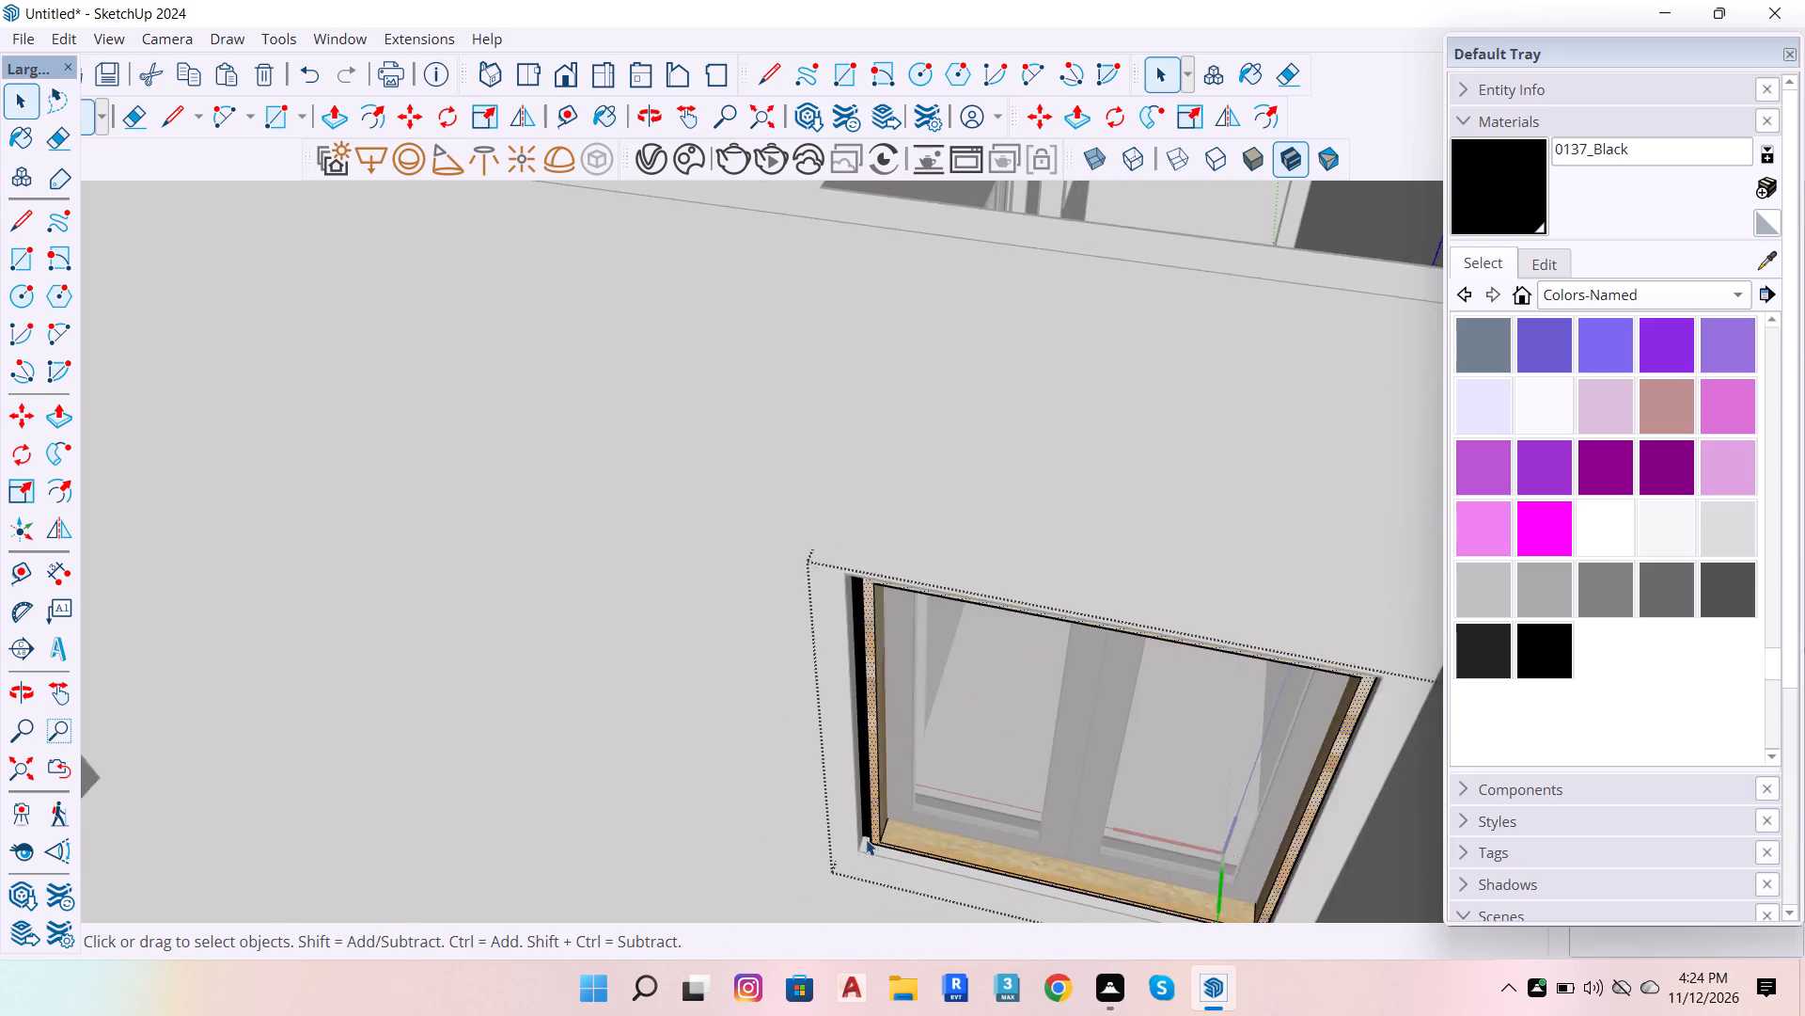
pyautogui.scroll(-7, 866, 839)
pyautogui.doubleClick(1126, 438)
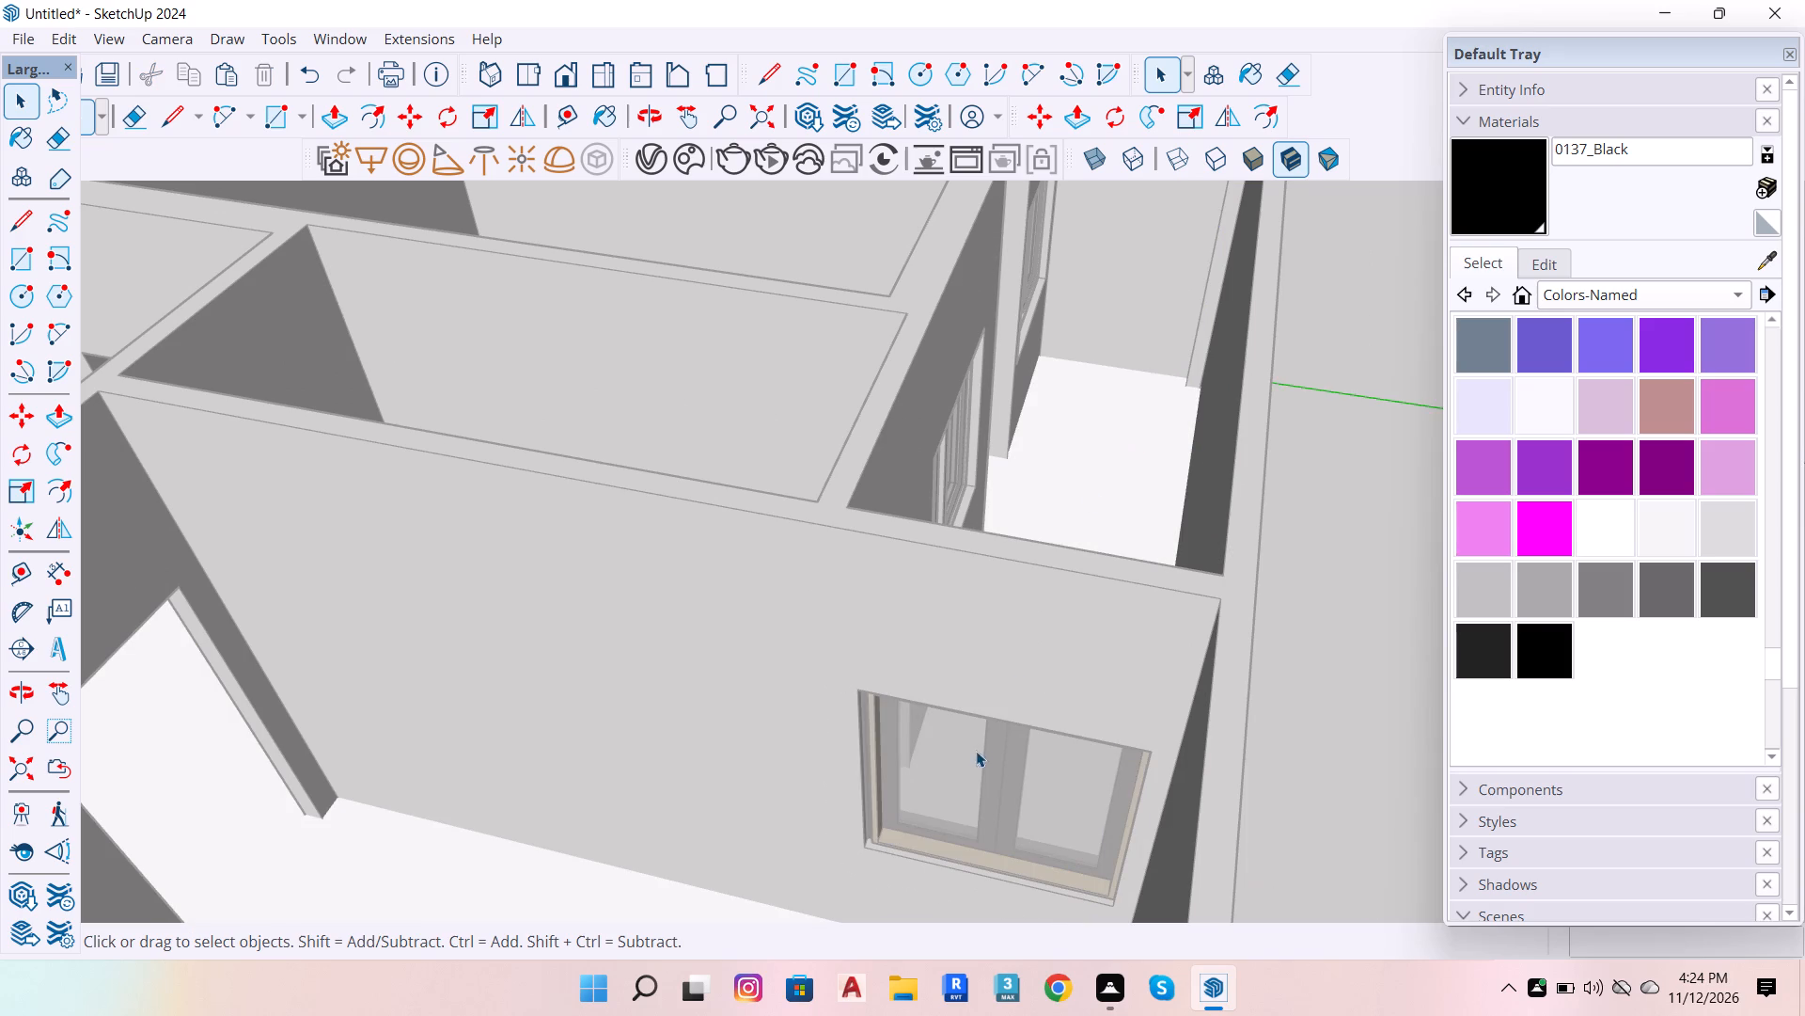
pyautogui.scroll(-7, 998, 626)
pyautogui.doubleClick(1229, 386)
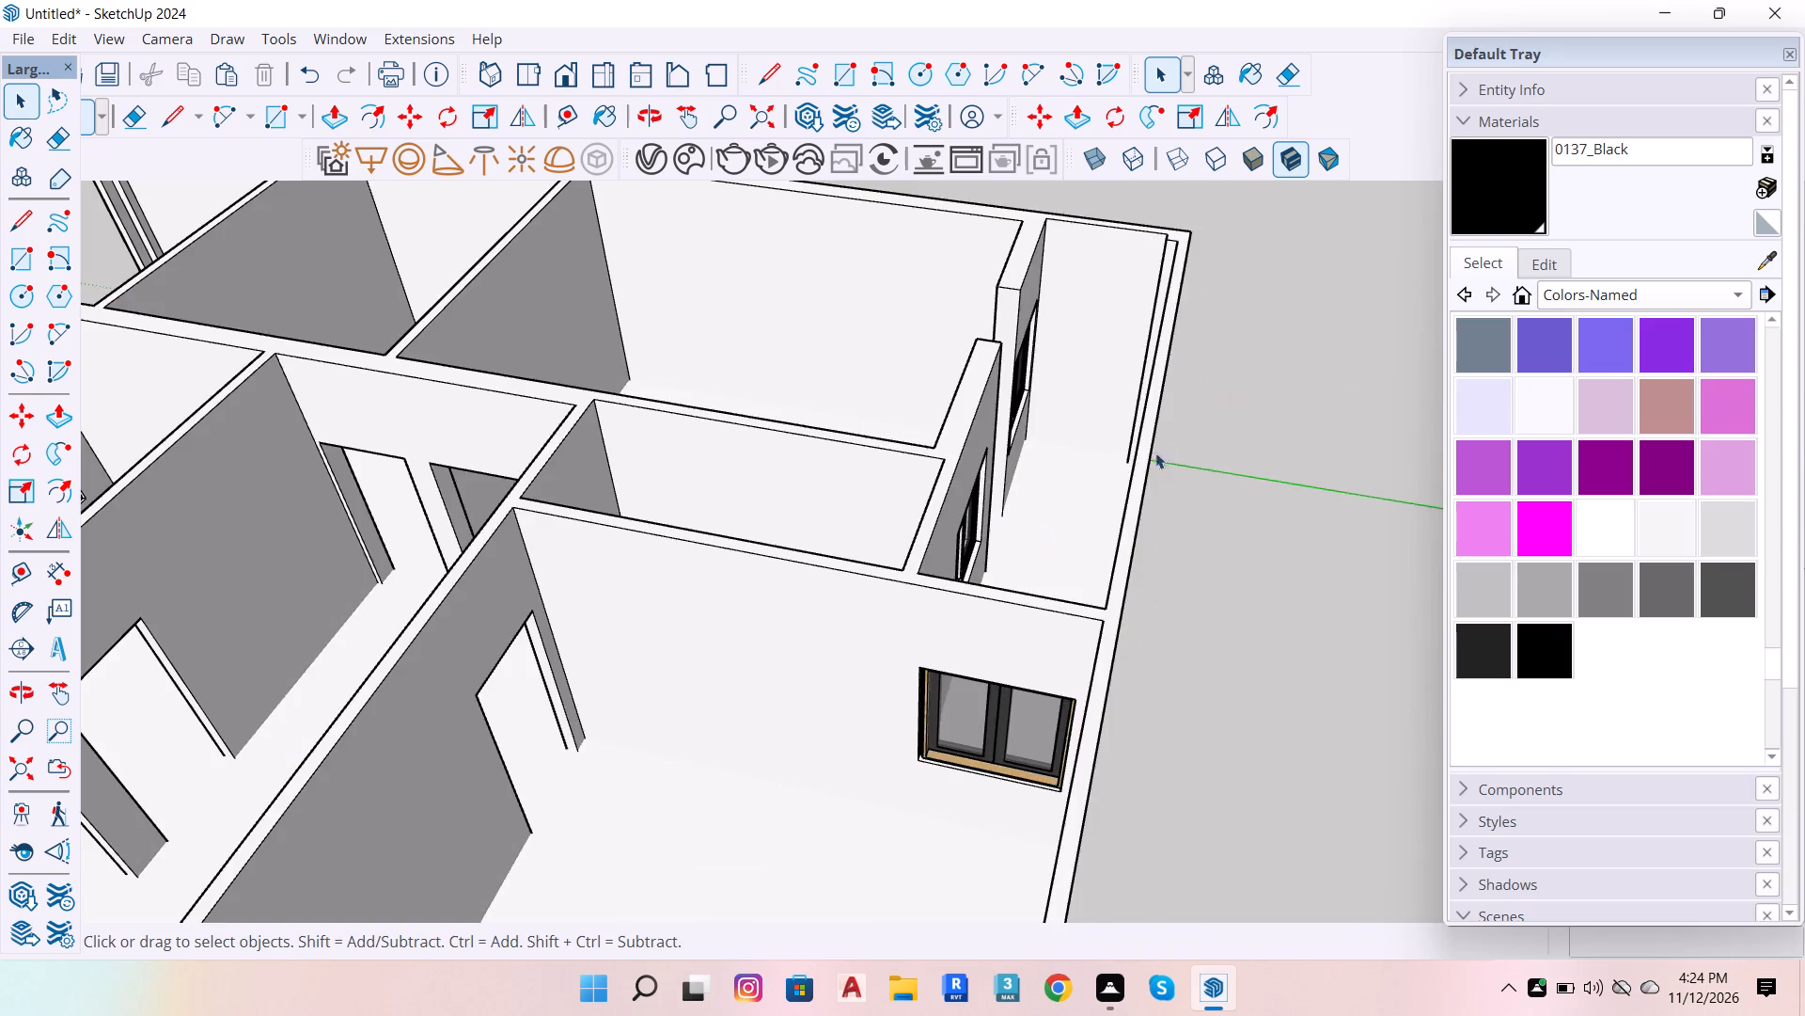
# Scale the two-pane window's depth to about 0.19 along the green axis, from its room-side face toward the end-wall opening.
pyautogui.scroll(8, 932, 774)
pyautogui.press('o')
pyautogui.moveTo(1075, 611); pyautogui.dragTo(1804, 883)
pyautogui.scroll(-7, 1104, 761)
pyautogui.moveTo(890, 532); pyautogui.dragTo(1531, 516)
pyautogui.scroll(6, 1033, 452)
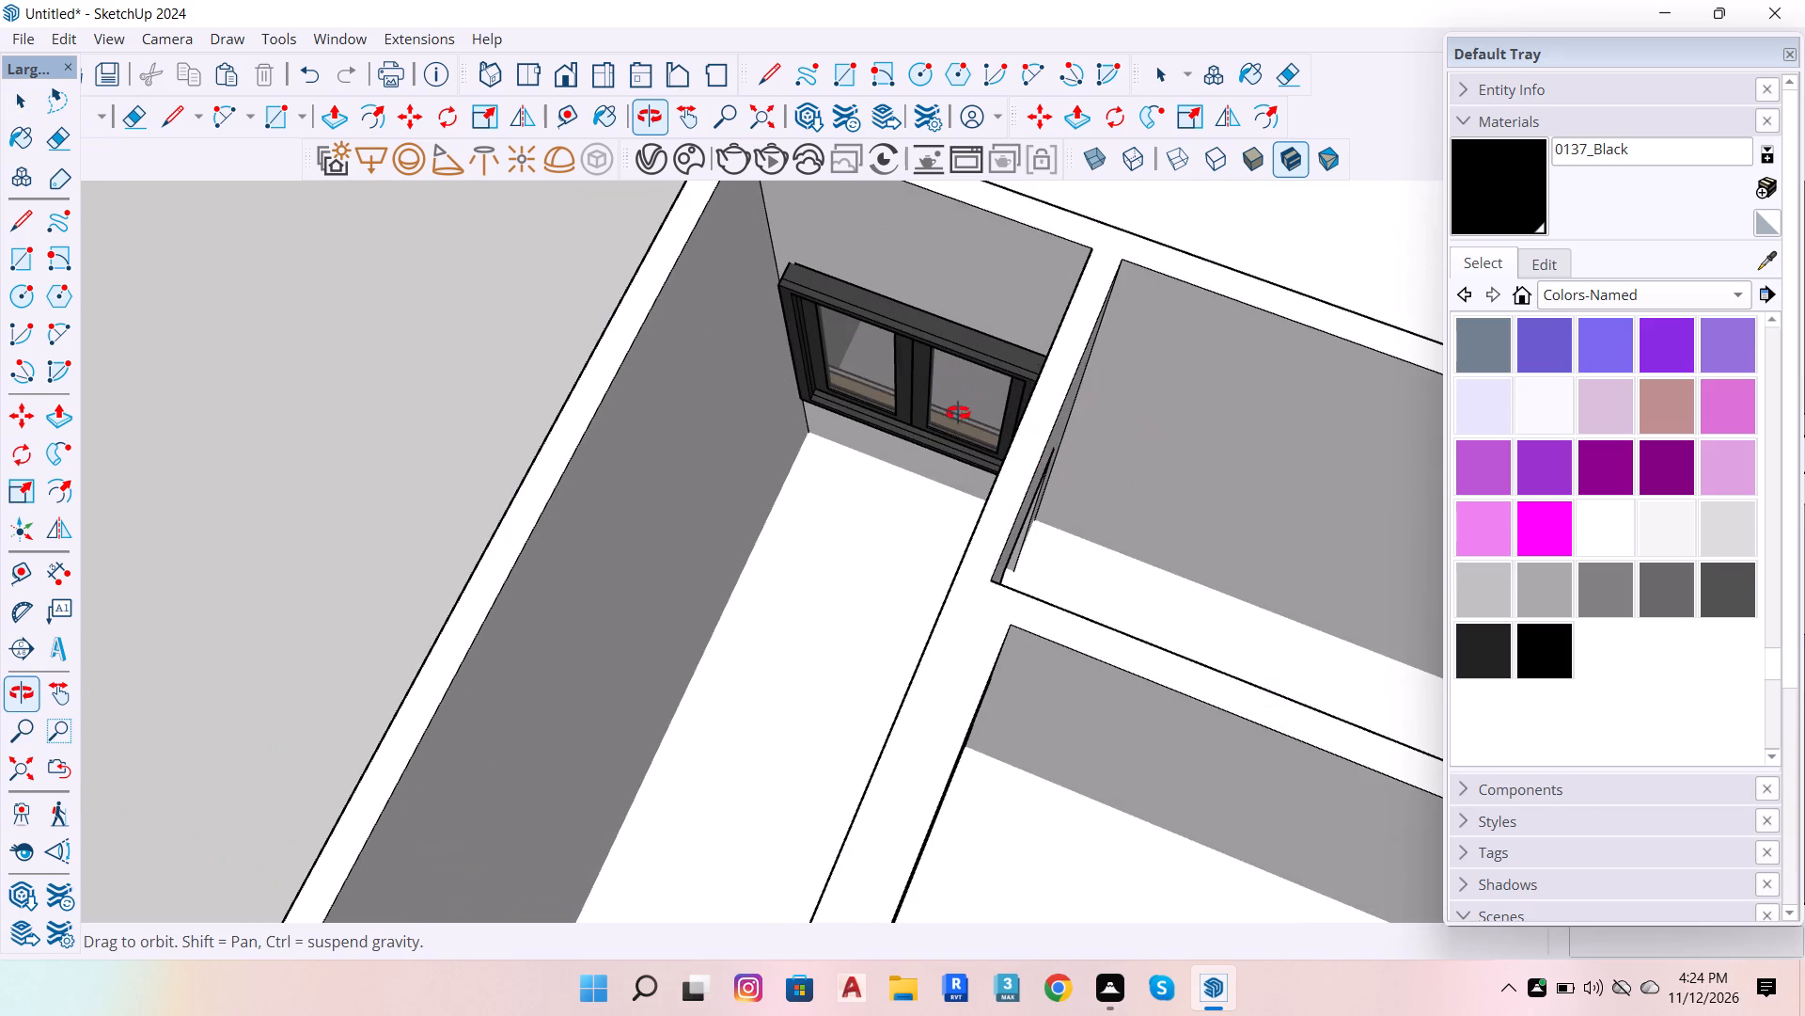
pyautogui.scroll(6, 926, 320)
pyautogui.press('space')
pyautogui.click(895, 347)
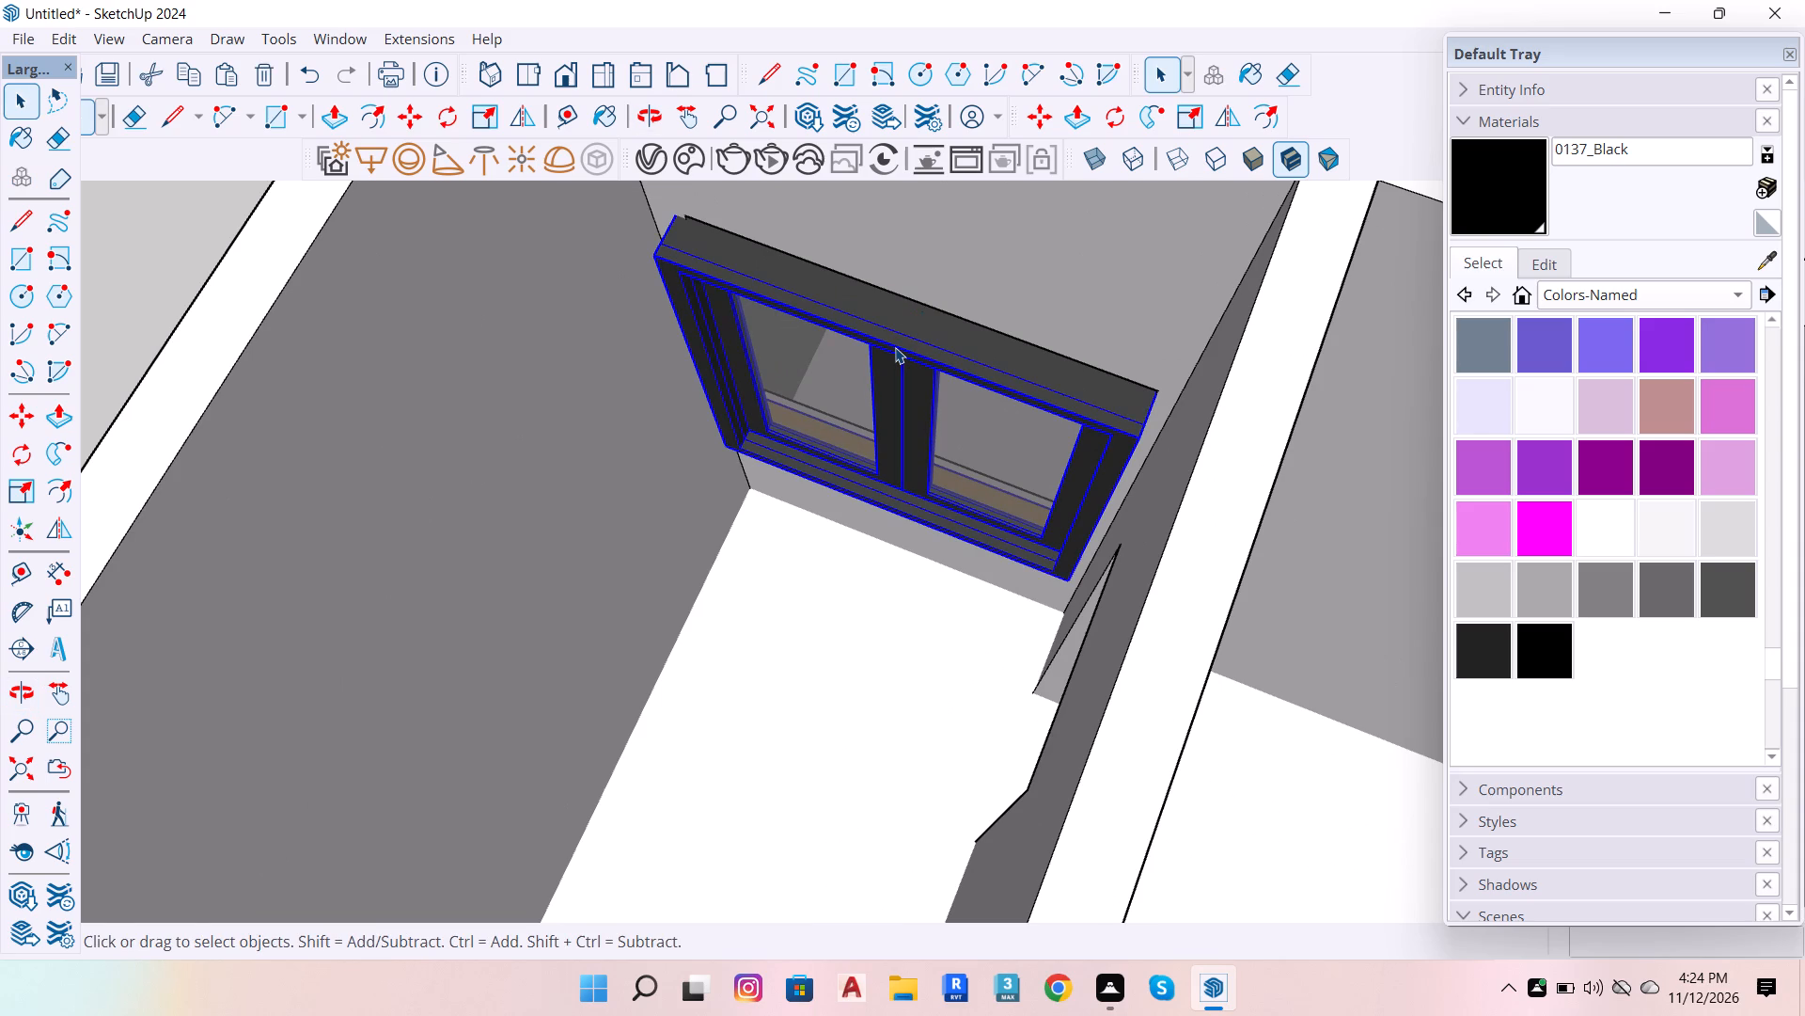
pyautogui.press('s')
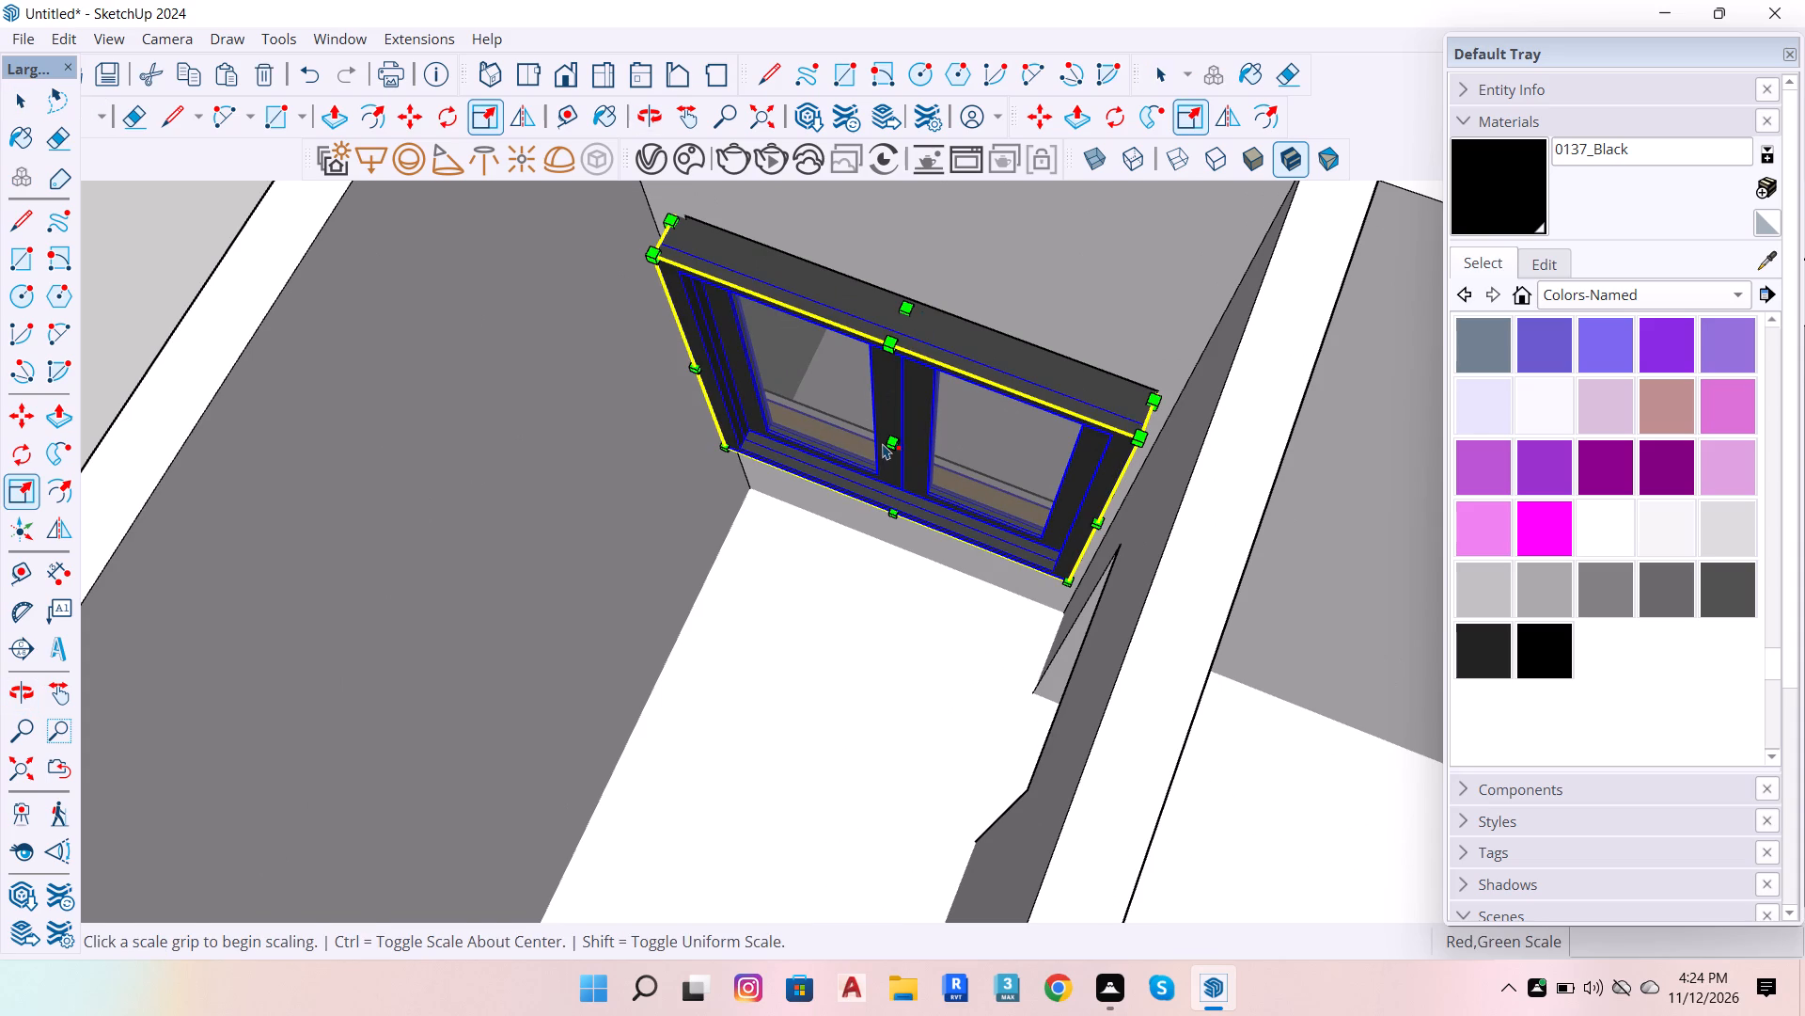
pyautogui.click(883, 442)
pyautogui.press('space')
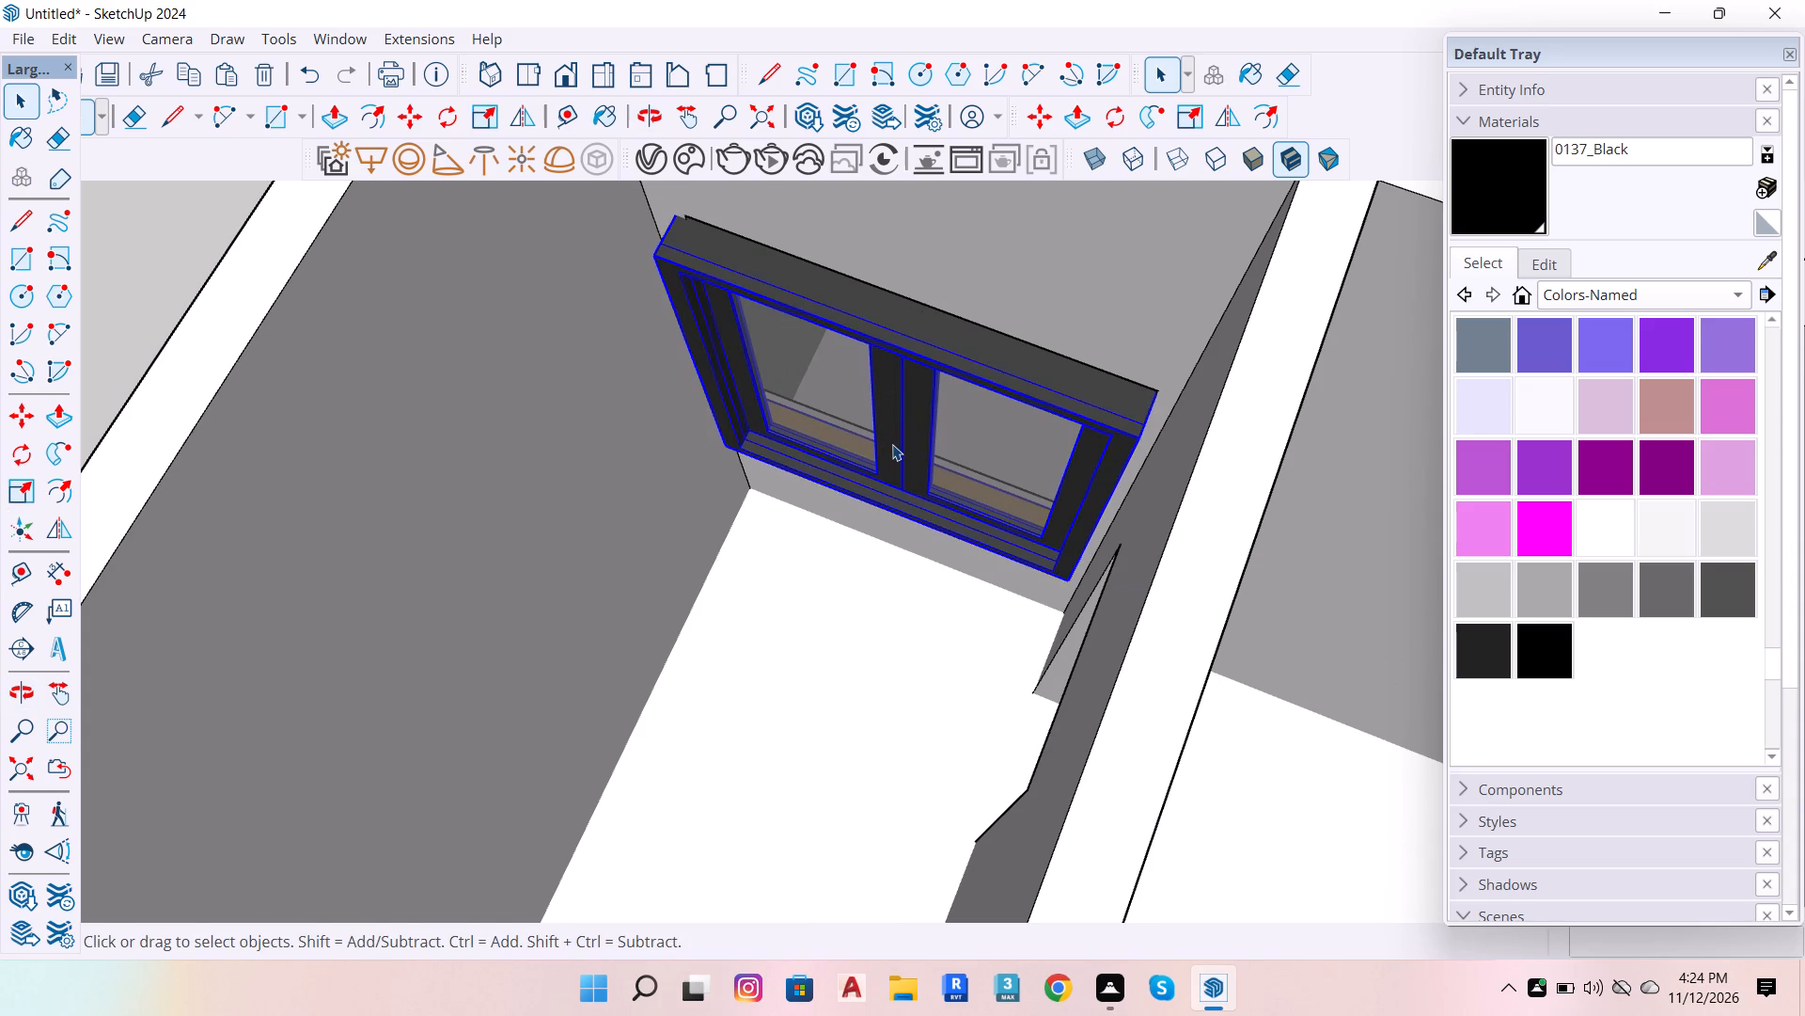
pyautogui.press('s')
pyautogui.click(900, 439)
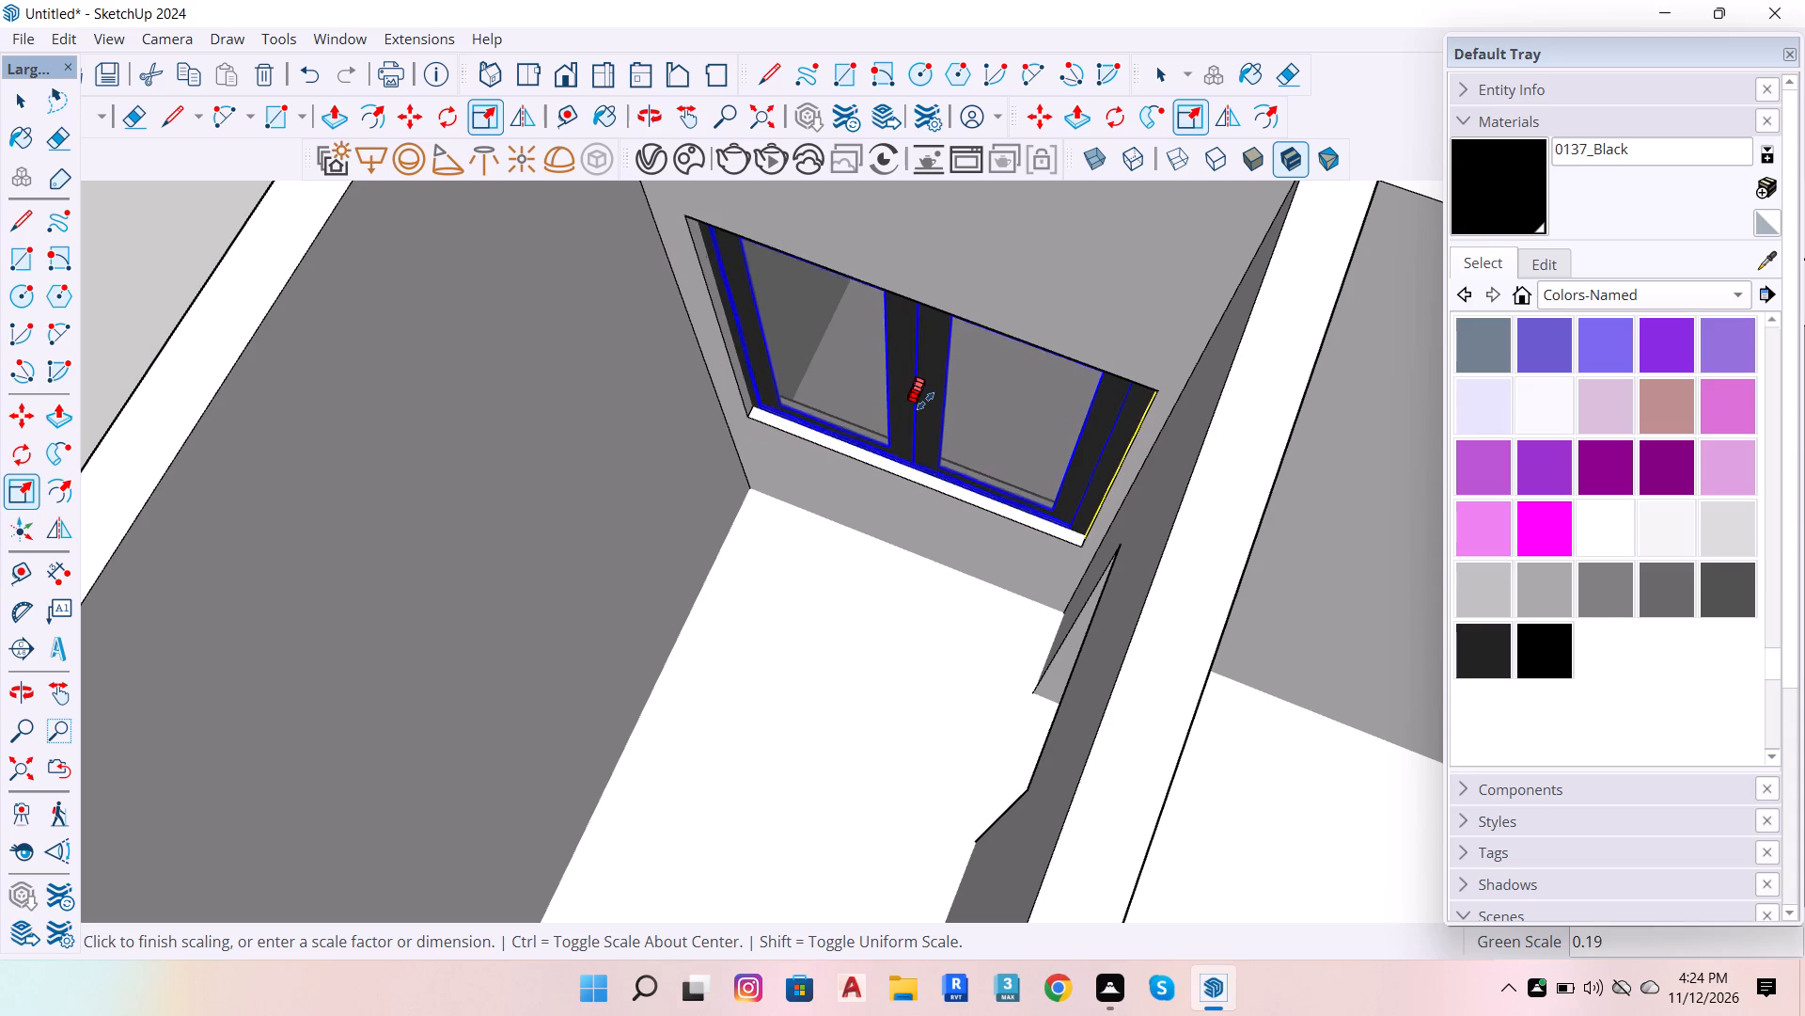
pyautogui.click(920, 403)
# Examine the thinned window's lower corner and its fit within the end-wall opening.
pyautogui.scroll(-5, 708, 499)
pyautogui.press('space')
pyautogui.scroll(5, 1025, 284)
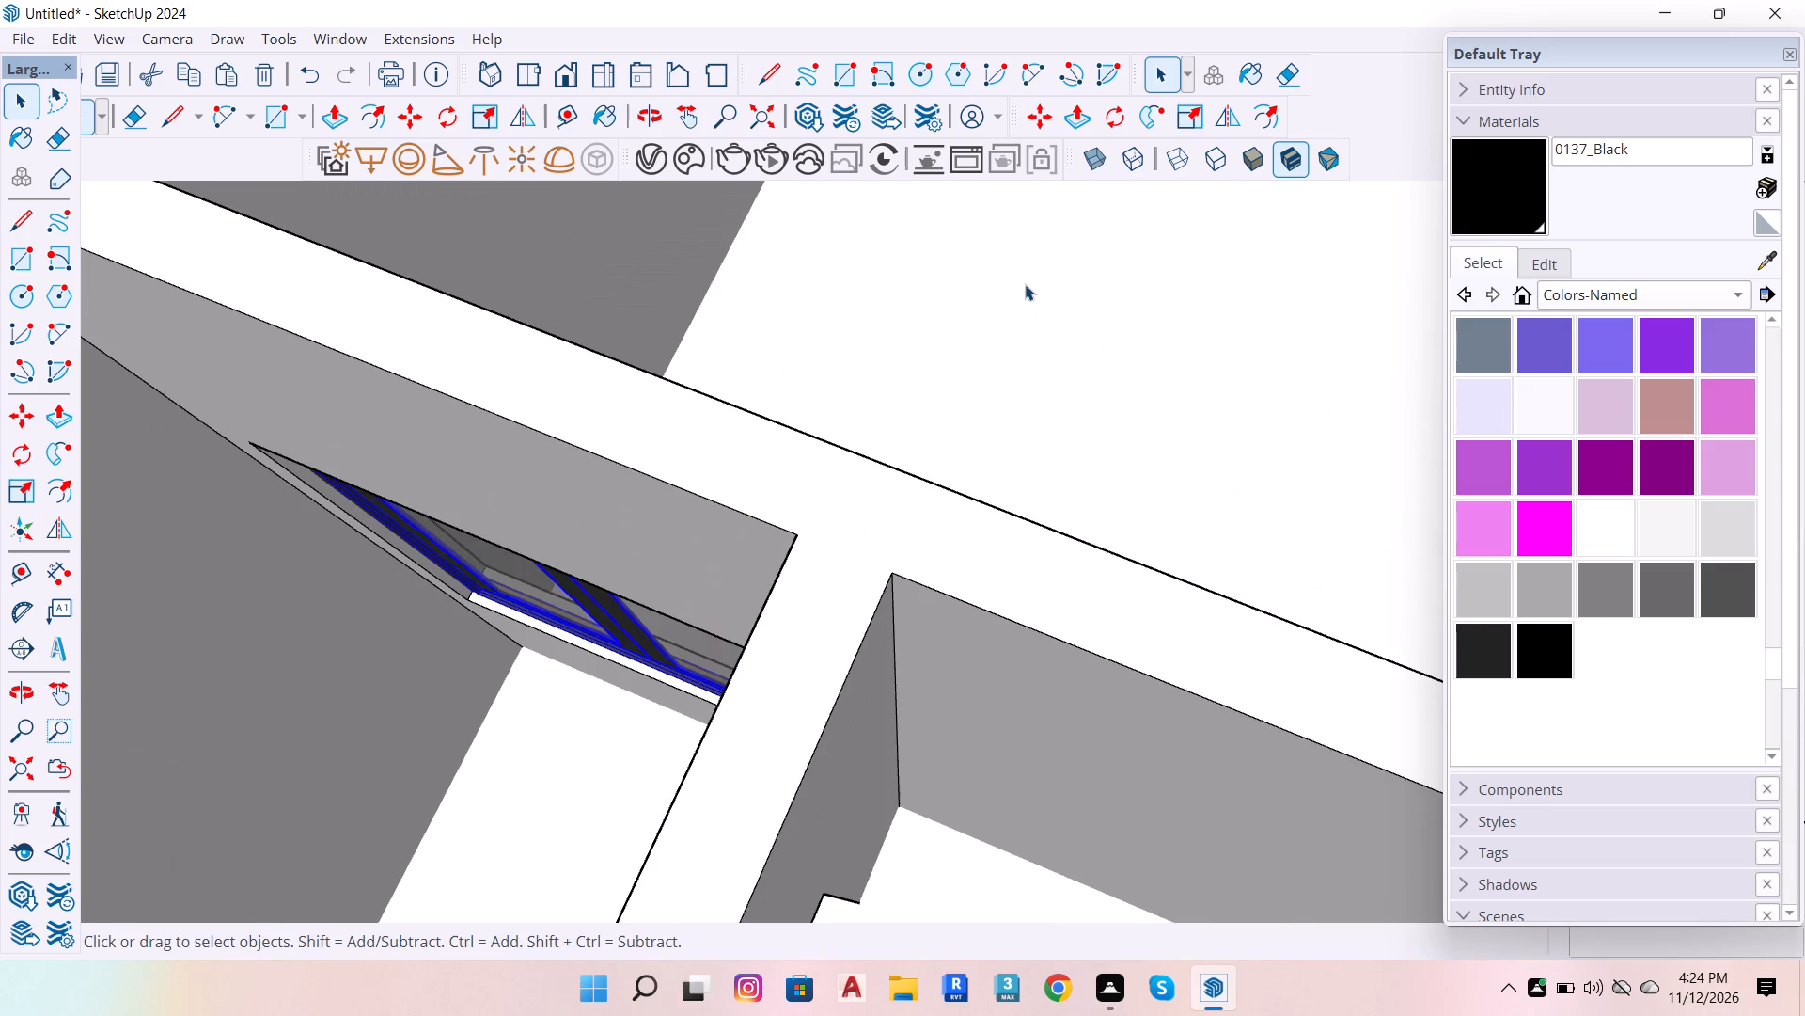
pyautogui.press('o')
pyautogui.moveTo(1024, 267); pyautogui.dragTo(324, 373)
pyautogui.scroll(5, 843, 487)
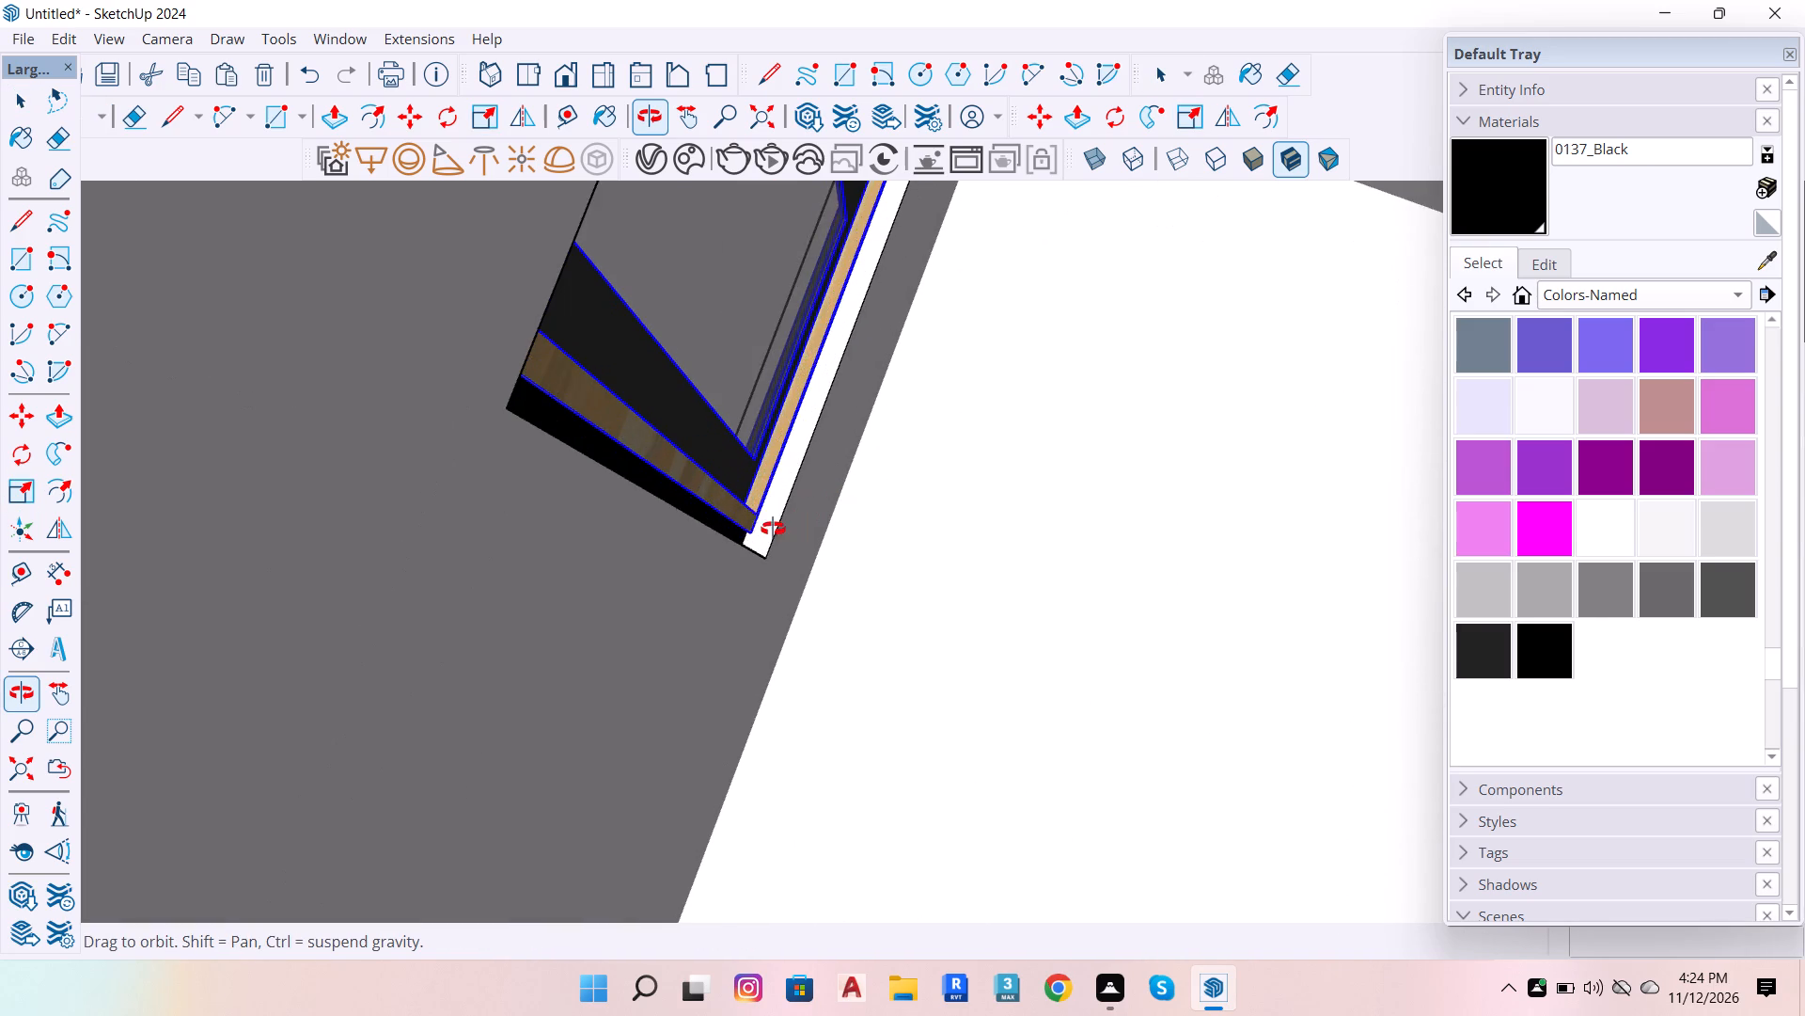
pyautogui.scroll(6, 724, 528)
pyautogui.scroll(-10, 673, 518)
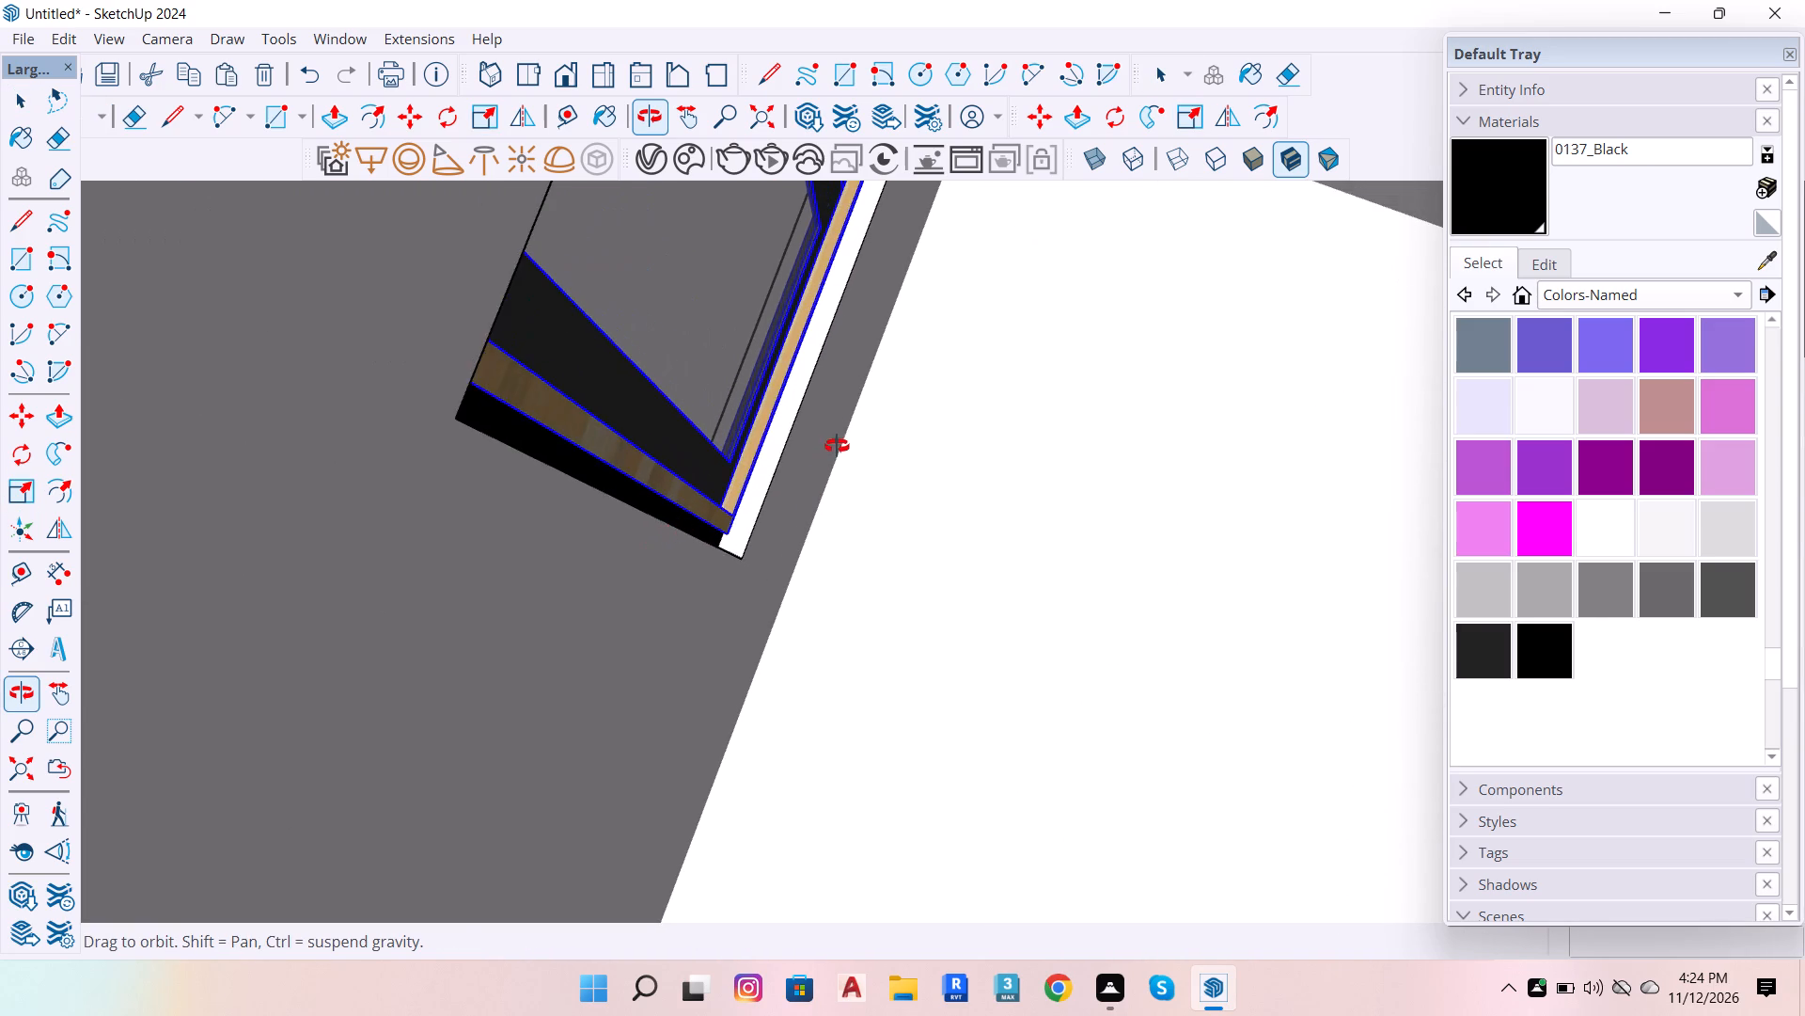
pyautogui.scroll(-7, 839, 464)
# Undo the end-wall window's depth scaling, black painting, width scaling and moves, back through its placement by the narrow rear room's opening.
pyautogui.hotkey('ctrl', 'z')
pyautogui.hotkey('ctrl', 'z')
pyautogui.hotkey('ctrl', 'z')
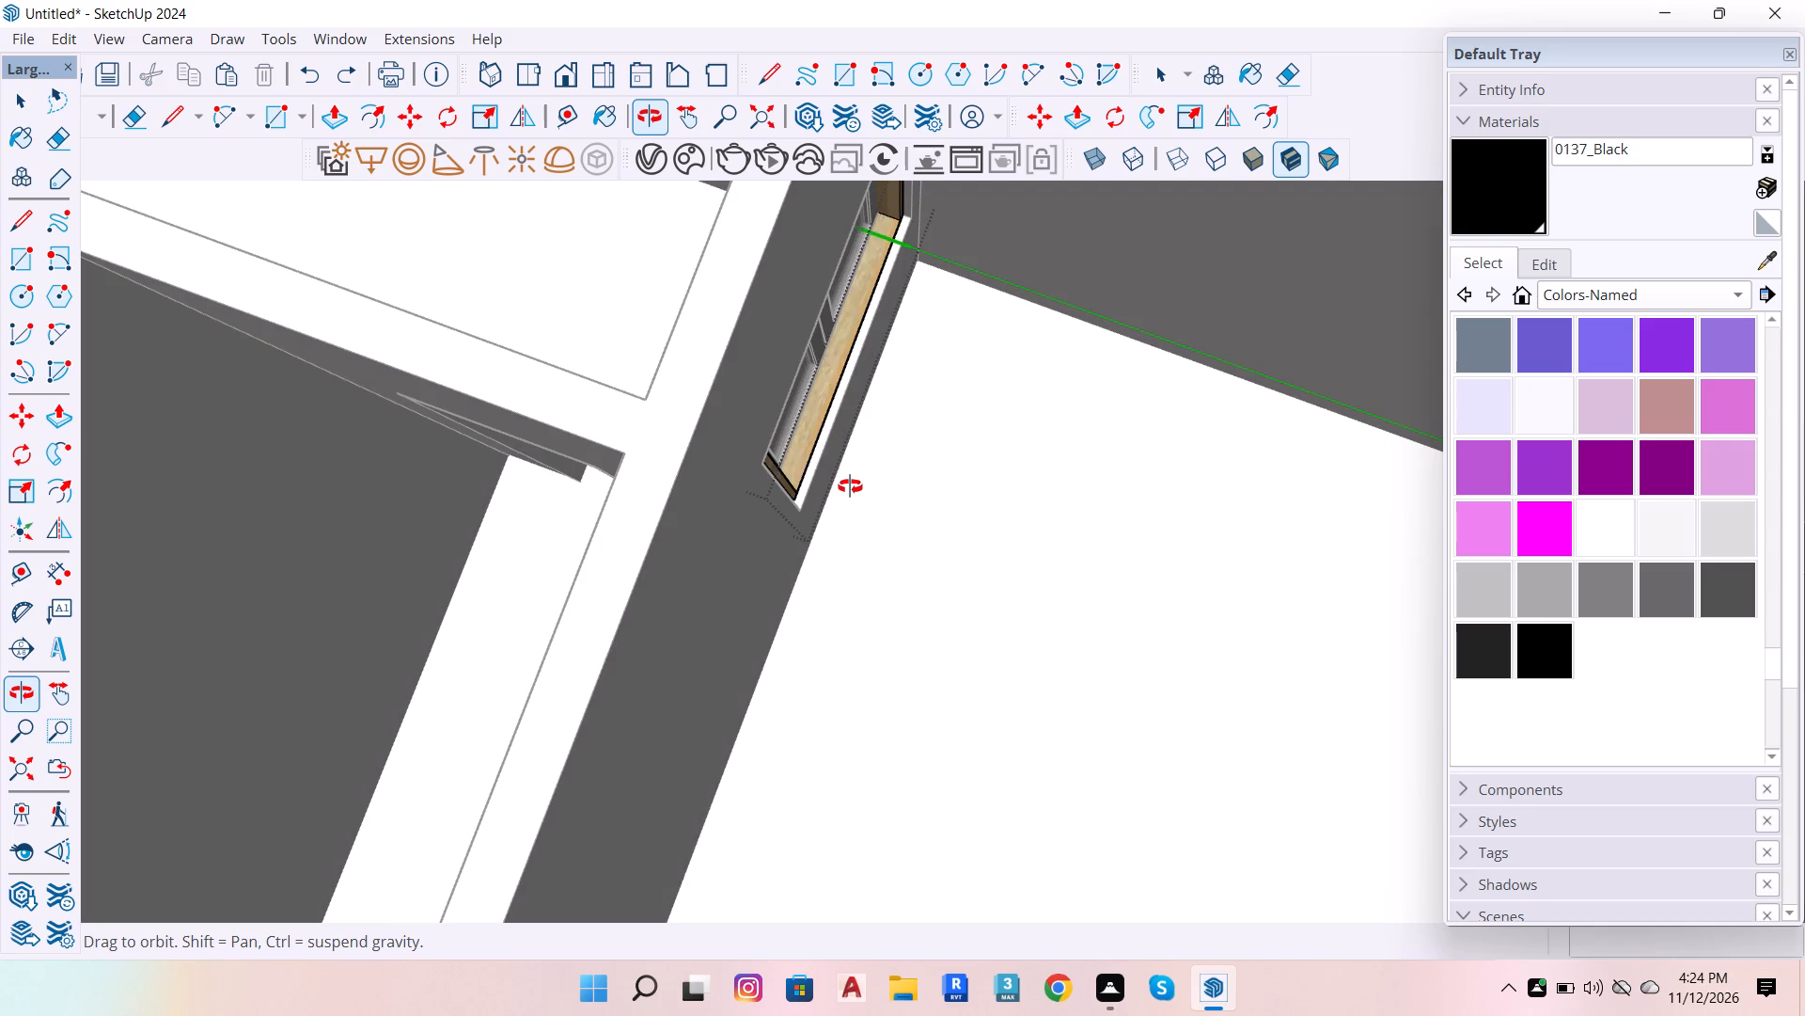
pyautogui.hotkey('ctrl', 'z')
pyautogui.hotkey('ctrl', 'z')
pyautogui.hotkey('ctrl', 'z')
pyautogui.hotkey('ctrl', 'z')
pyautogui.hotkey('ctrl', 'z')
pyautogui.hotkey('ctrl', 'z')
pyautogui.hotkey('ctrl', 'z')
pyautogui.hotkey('ctrl', 'z')
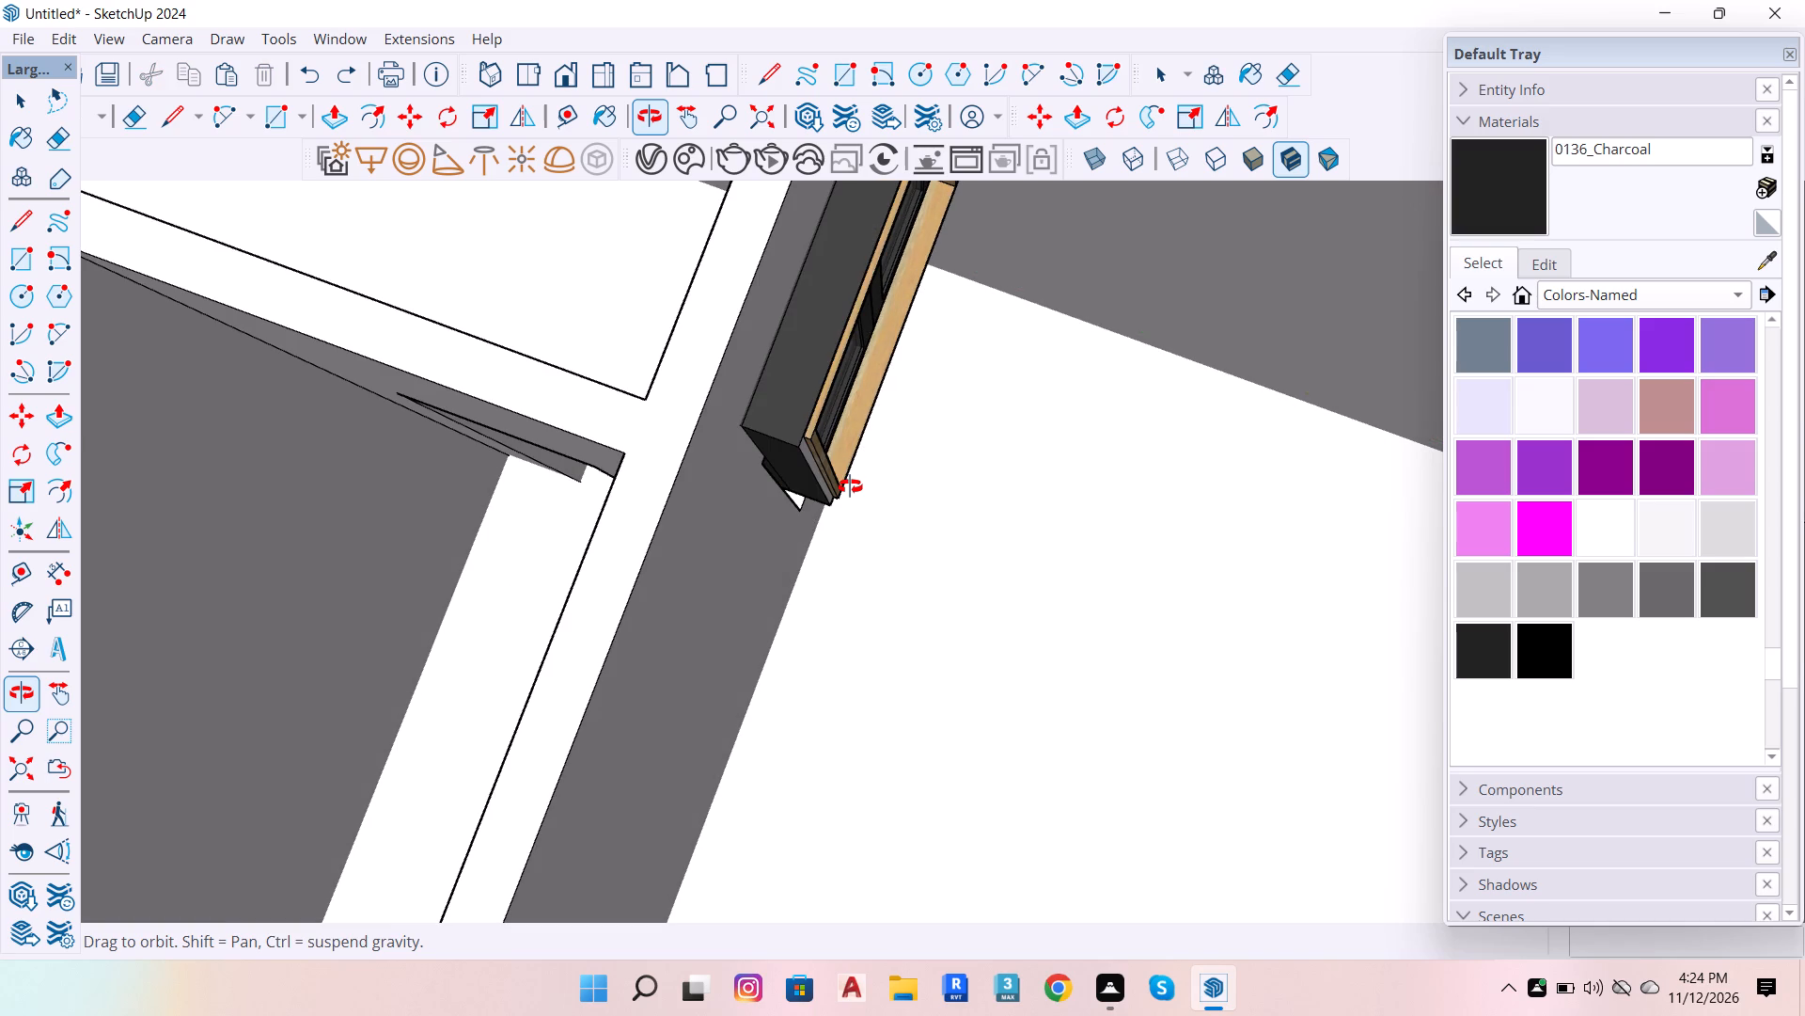
pyautogui.hotkey('ctrl', 'z')
pyautogui.hotkey('ctrl', 'z')
pyautogui.hotkey('ctrl', 'z')
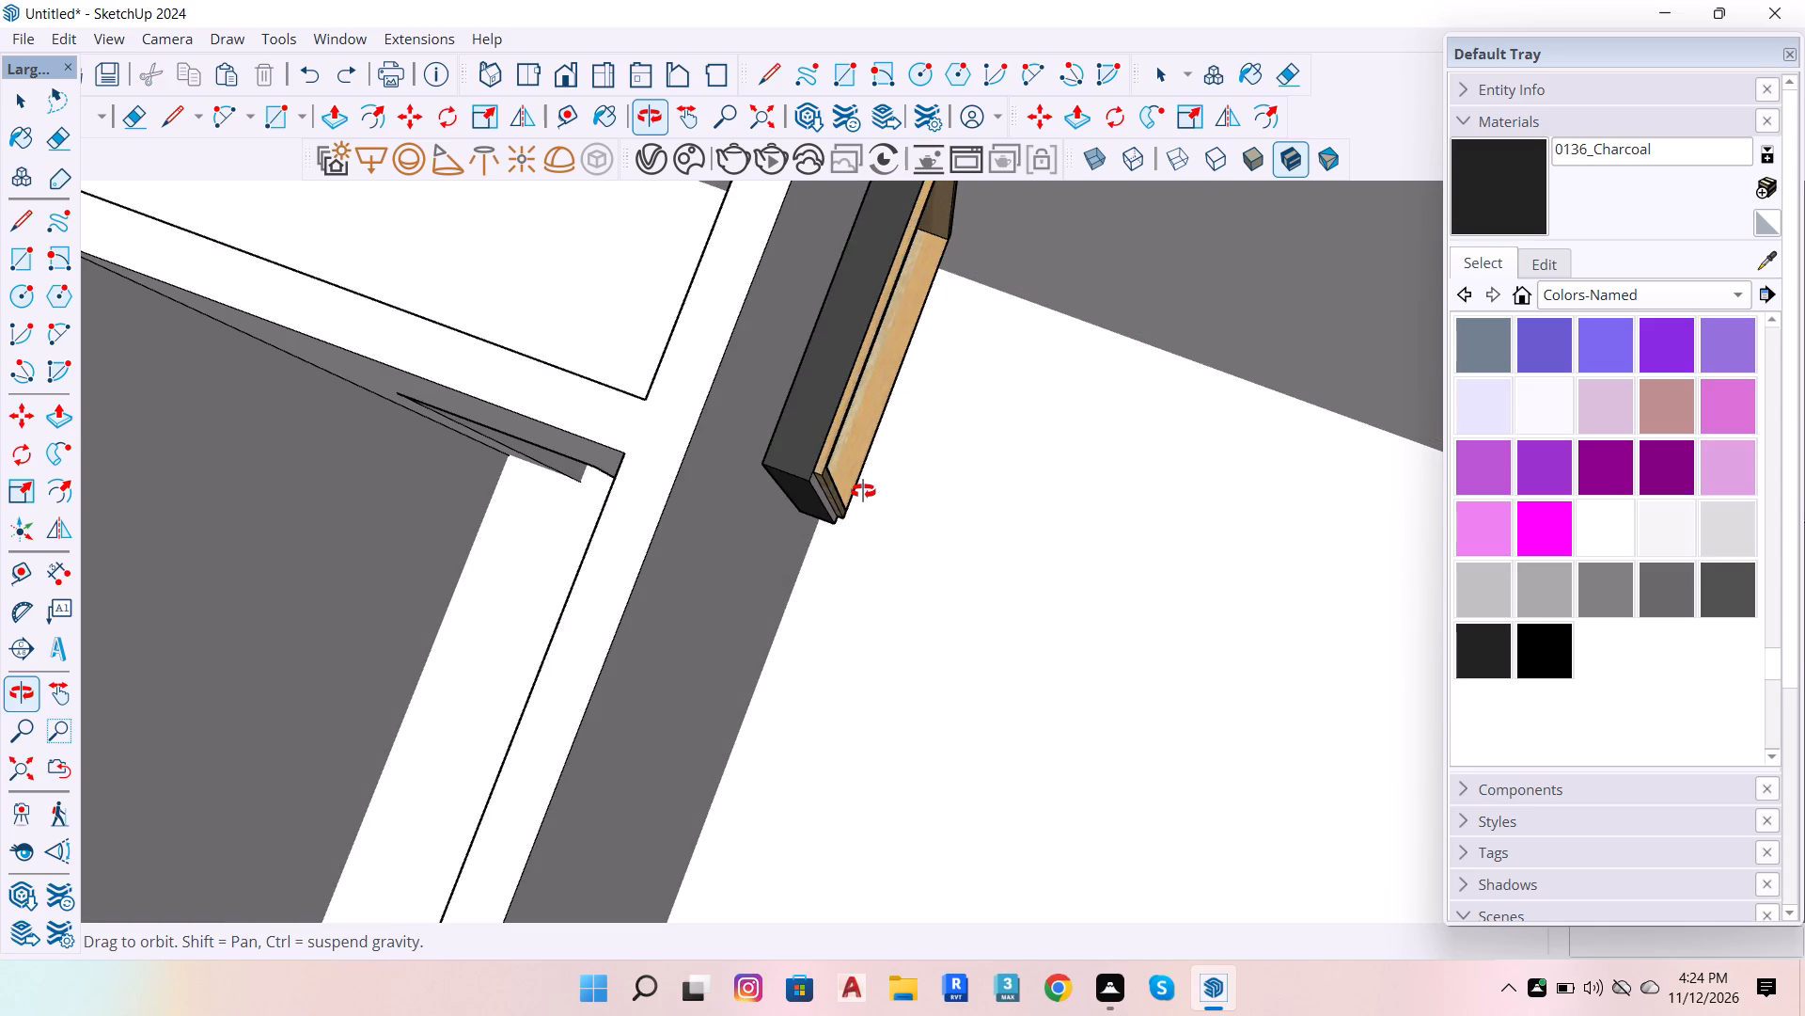
pyautogui.hotkey('ctrl', 'z')
pyautogui.hotkey('ctrl', 'z')
pyautogui.hotkey('ctrl', 'z')
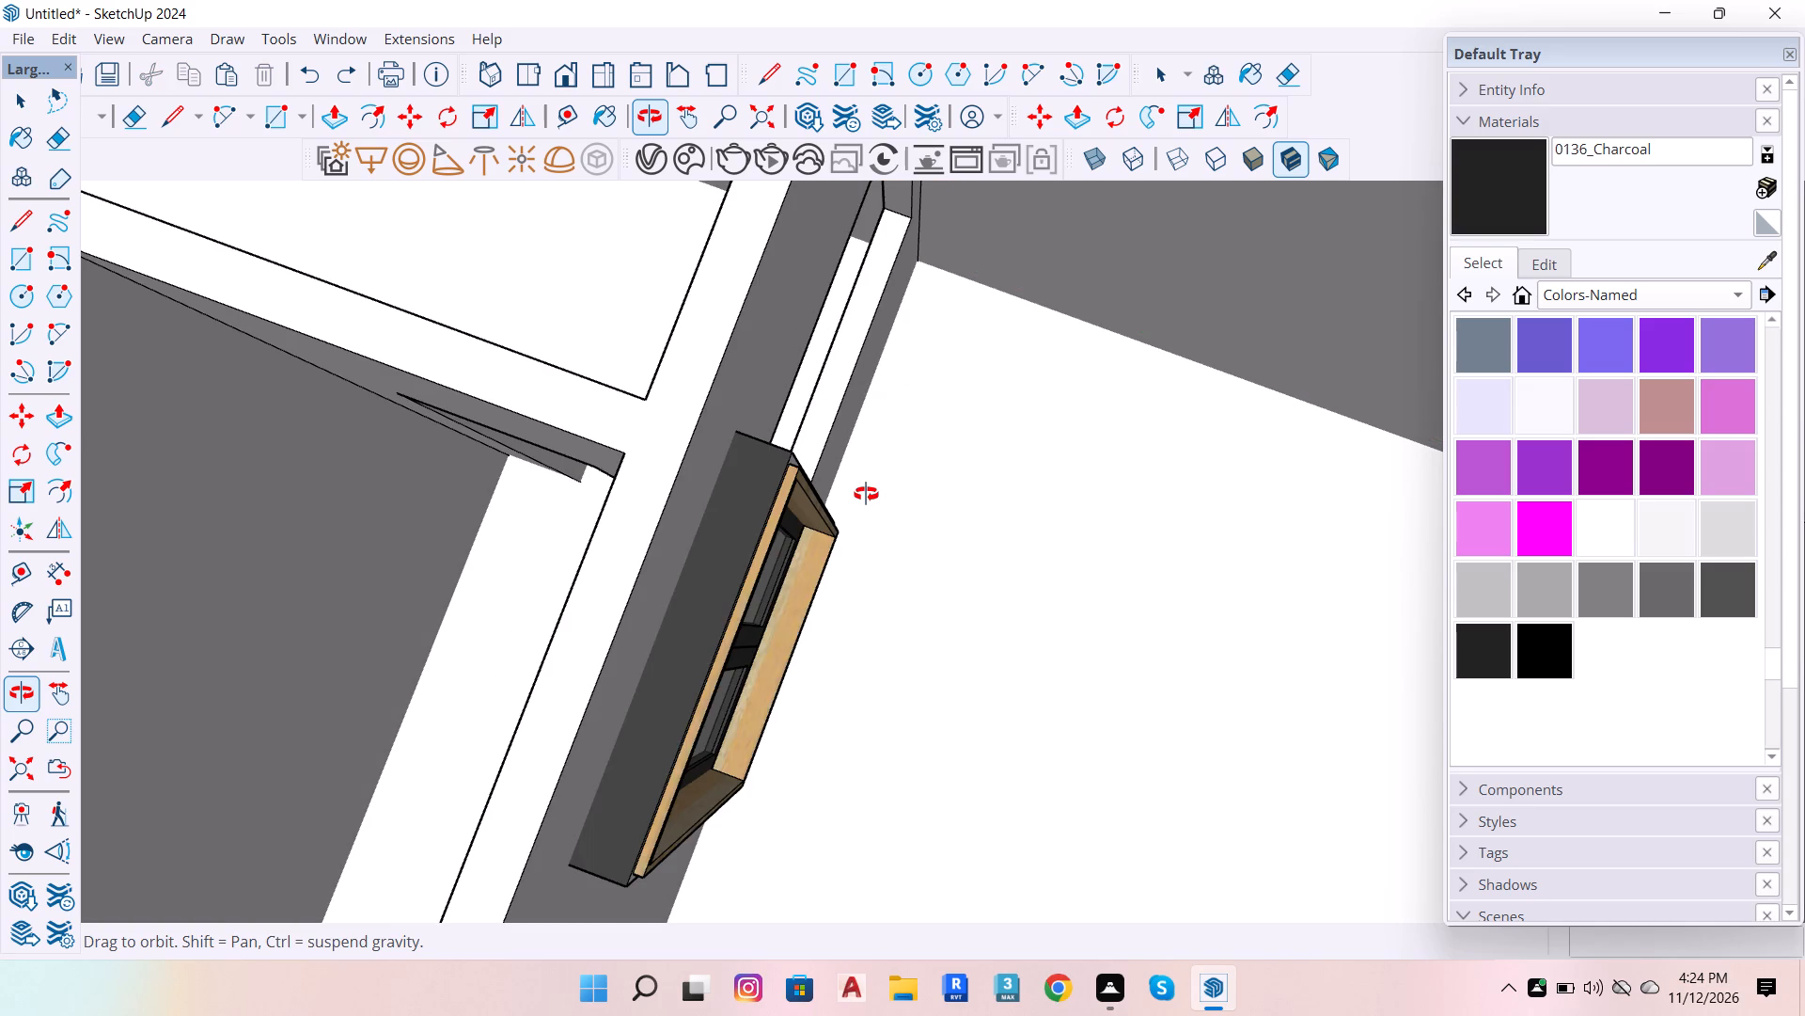
pyautogui.press('z')
pyautogui.hotkey('ctrl', 'z')
pyautogui.scroll(-7, 929, 481)
pyautogui.scroll(-6, 1082, 499)
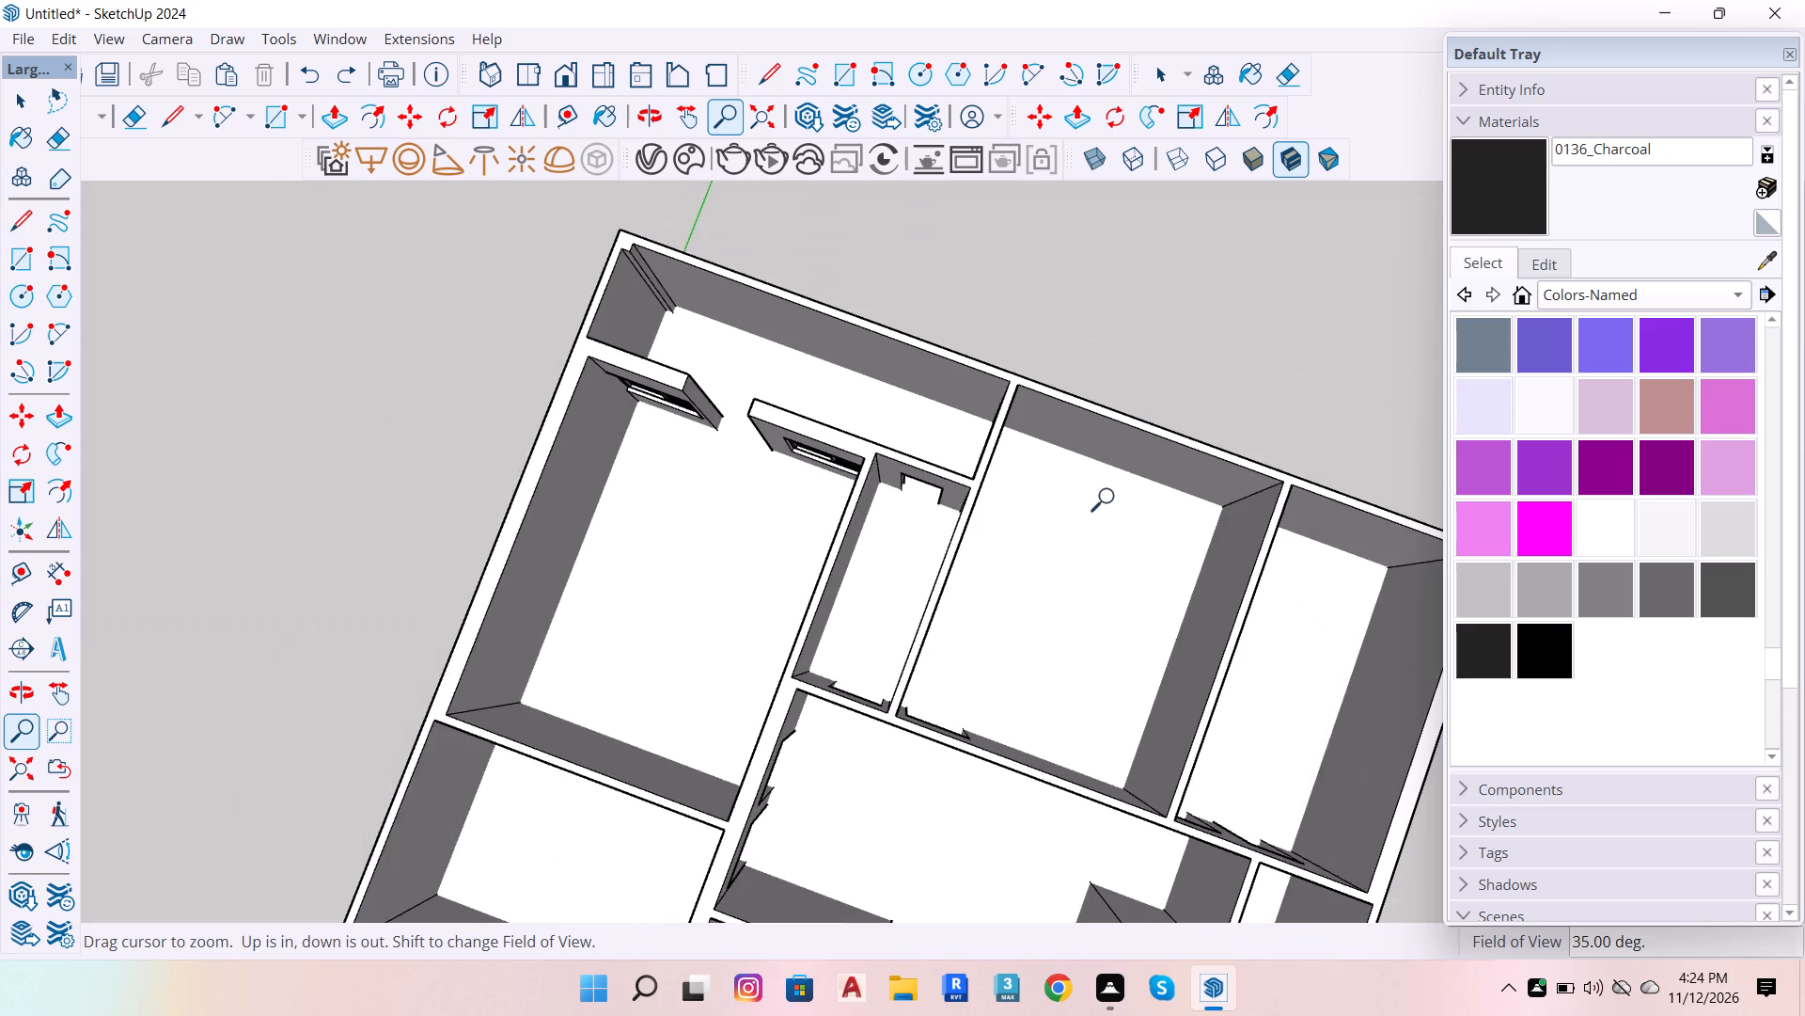
pyautogui.scroll(-15, 1151, 478)
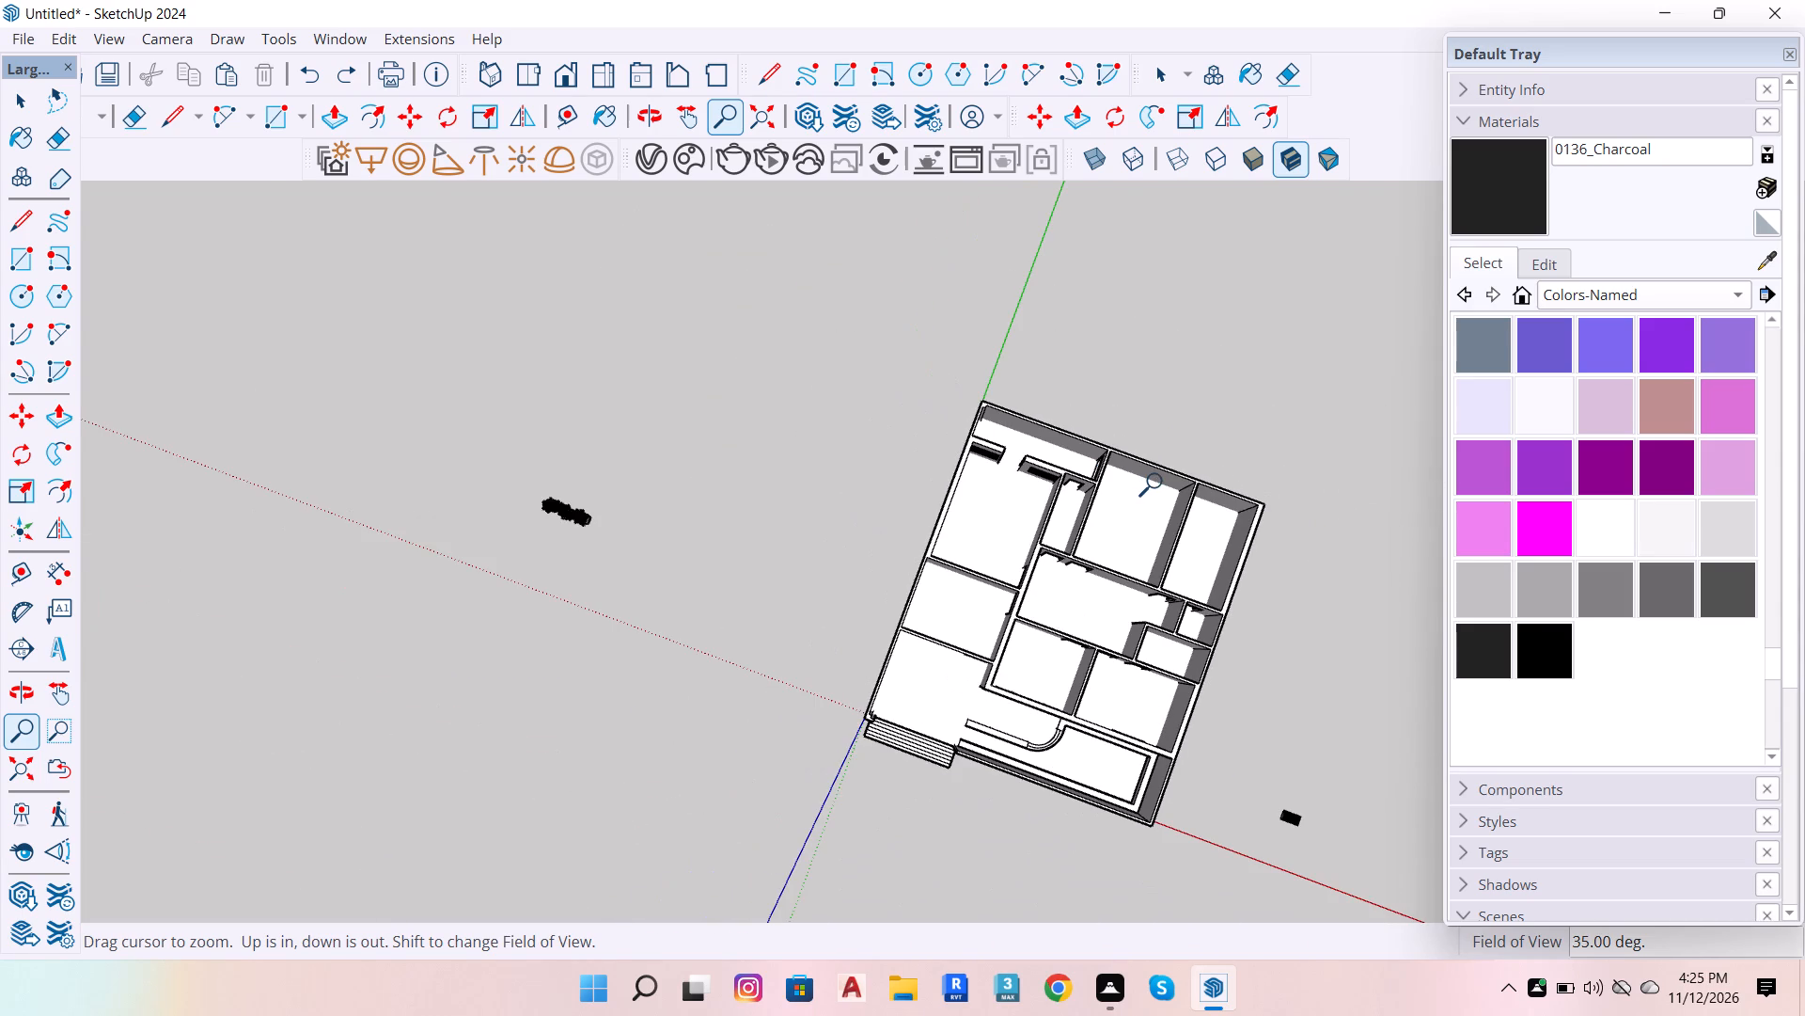
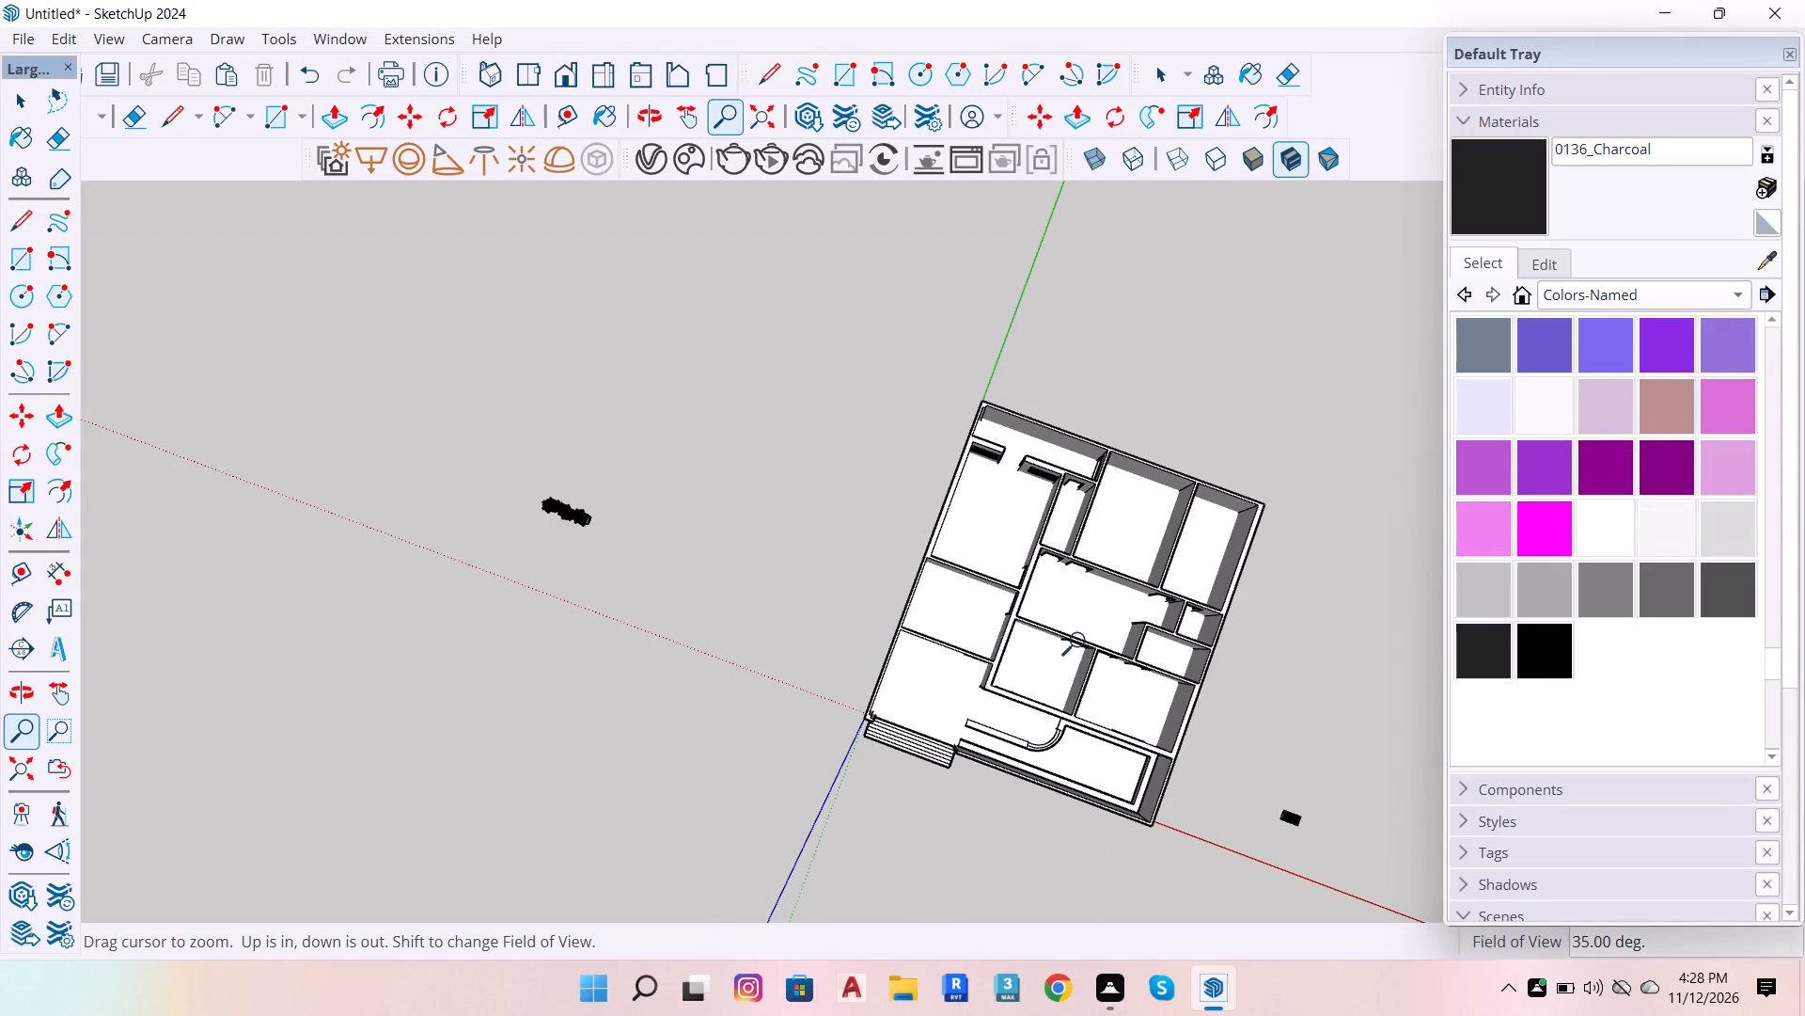
# Copy the two-pane window from the narrow rear room's long partition wall to the open ground outside the house.
pyautogui.press('o')
pyautogui.moveTo(1151, 741); pyautogui.dragTo(1122, 622)
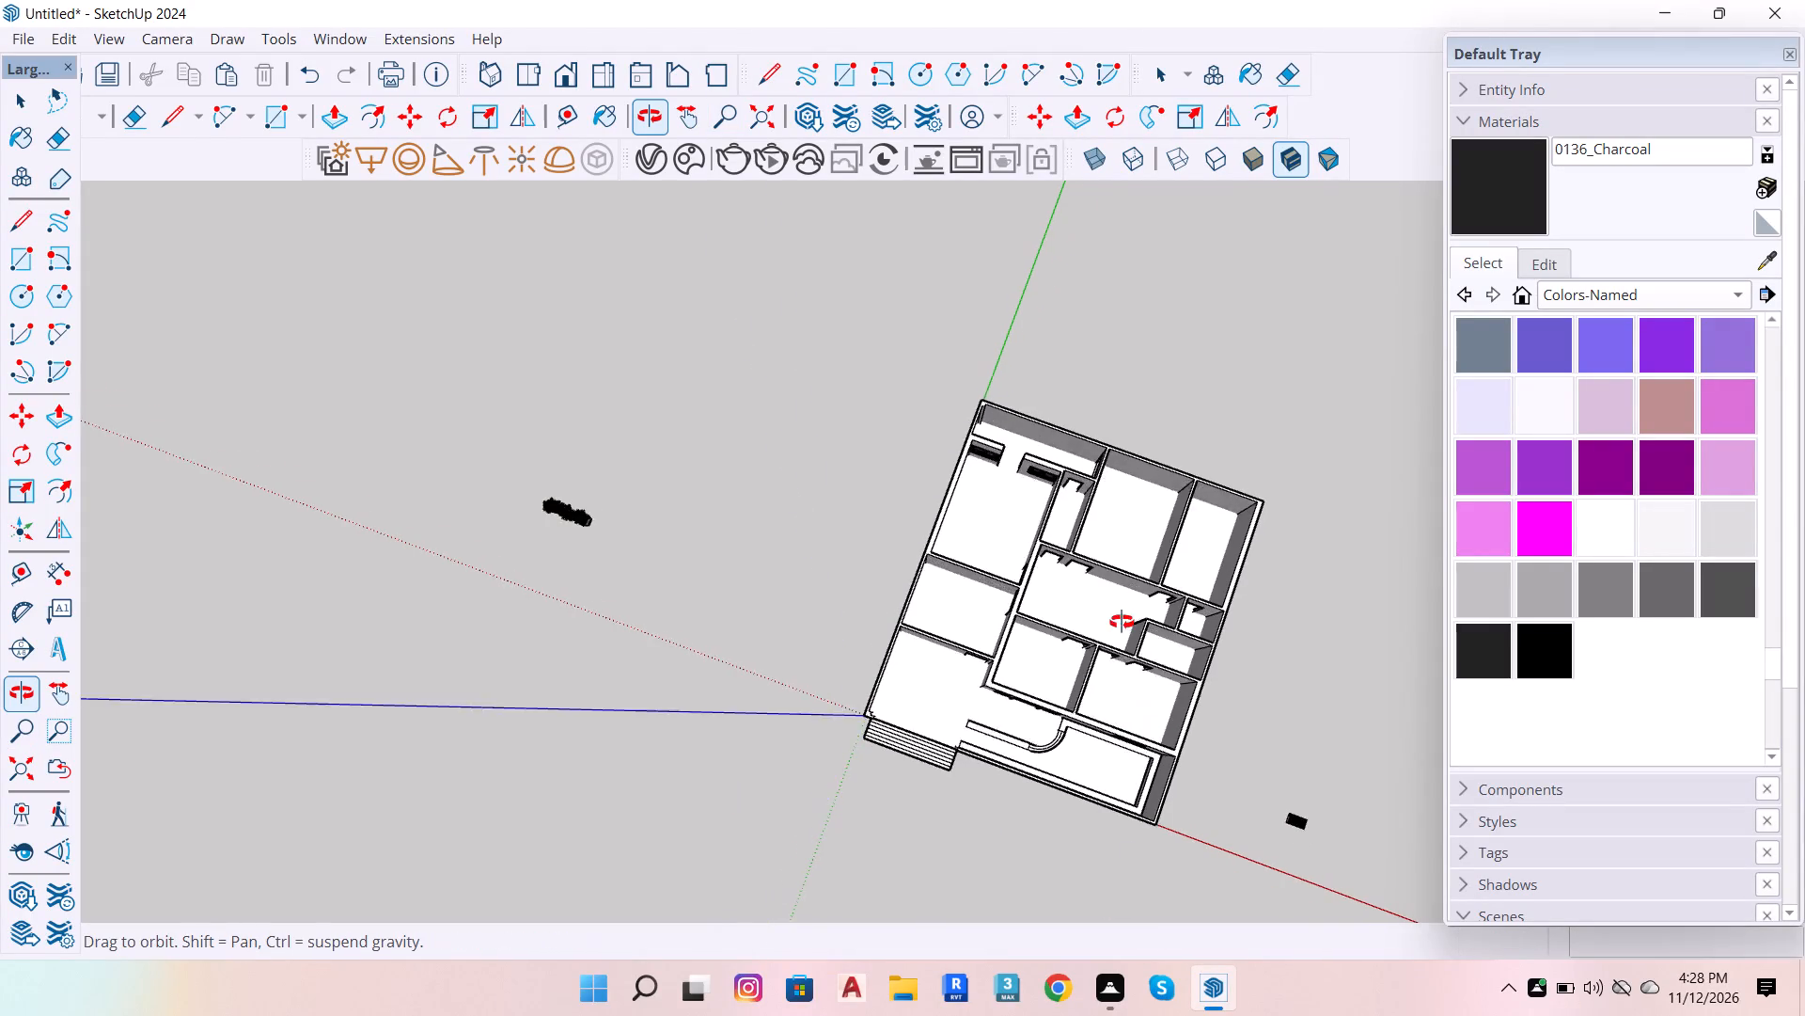
pyautogui.moveTo(1122, 622); pyautogui.dragTo(1068, 392)
pyautogui.scroll(6, 984, 756)
pyautogui.press('space')
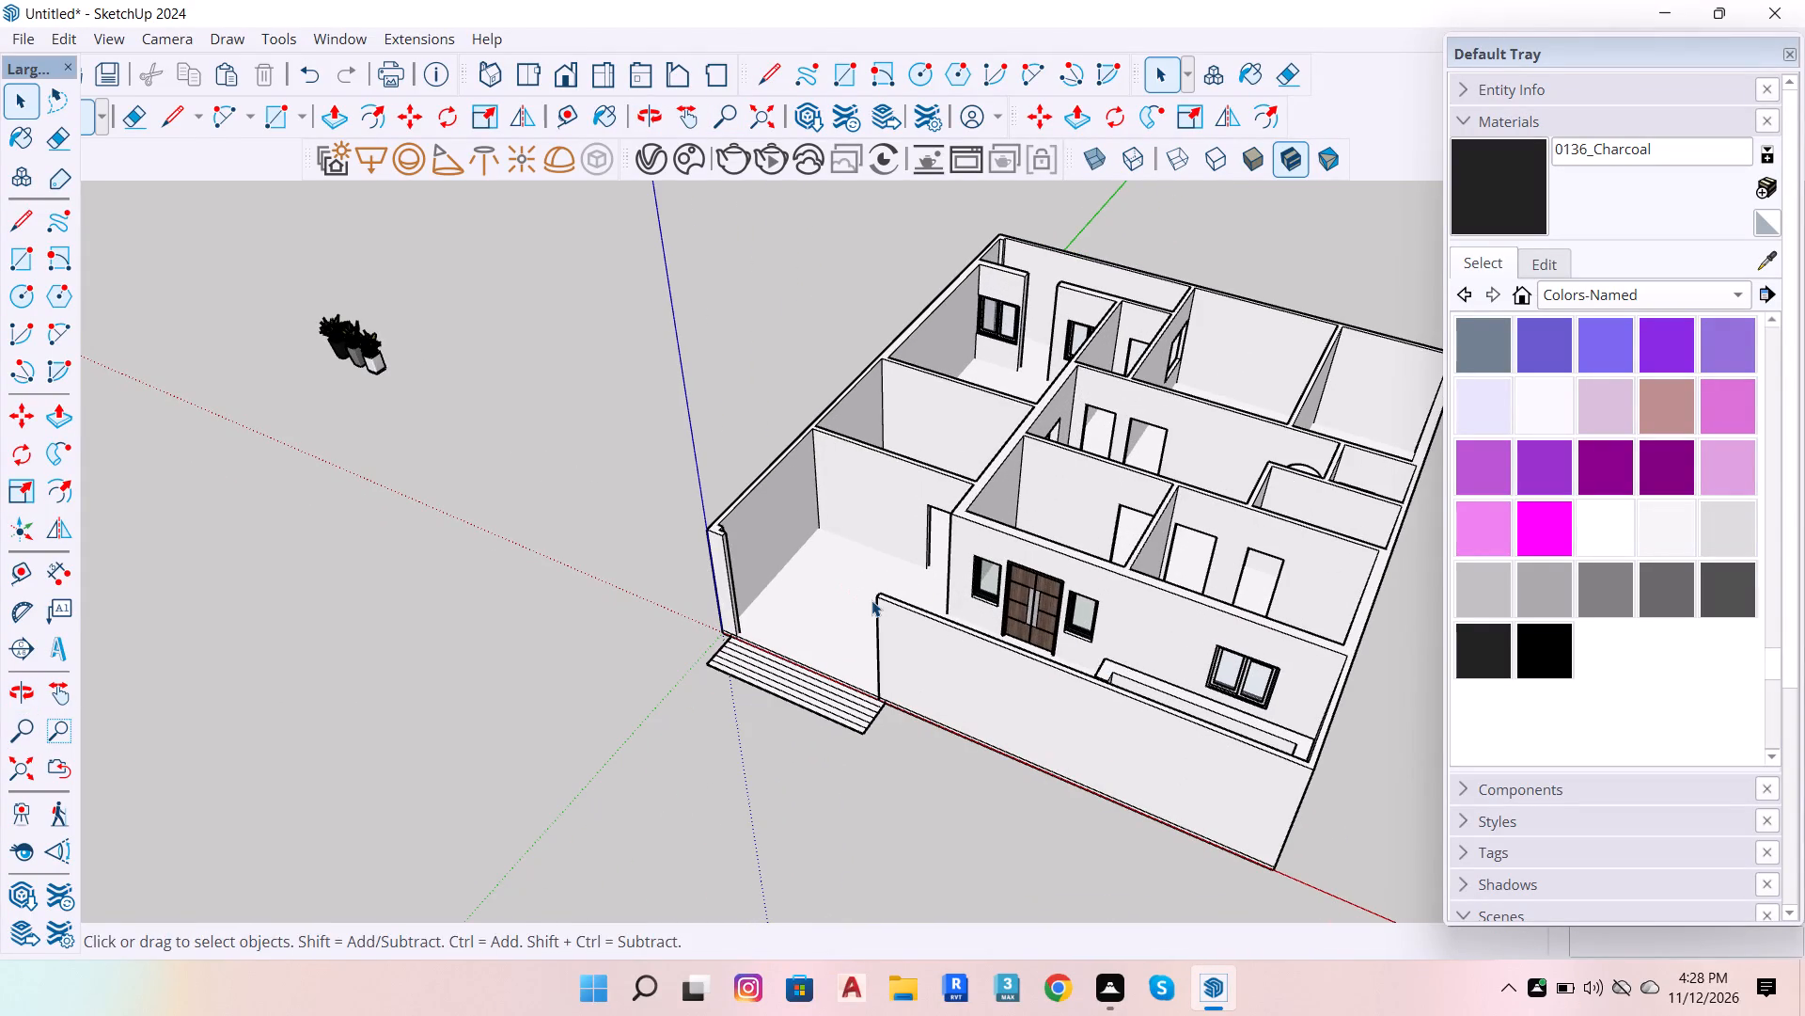
pyautogui.press('o')
pyautogui.moveTo(906, 595); pyautogui.dragTo(1620, 650)
pyautogui.scroll(-6, 816, 643)
pyautogui.scroll(5, 812, 390)
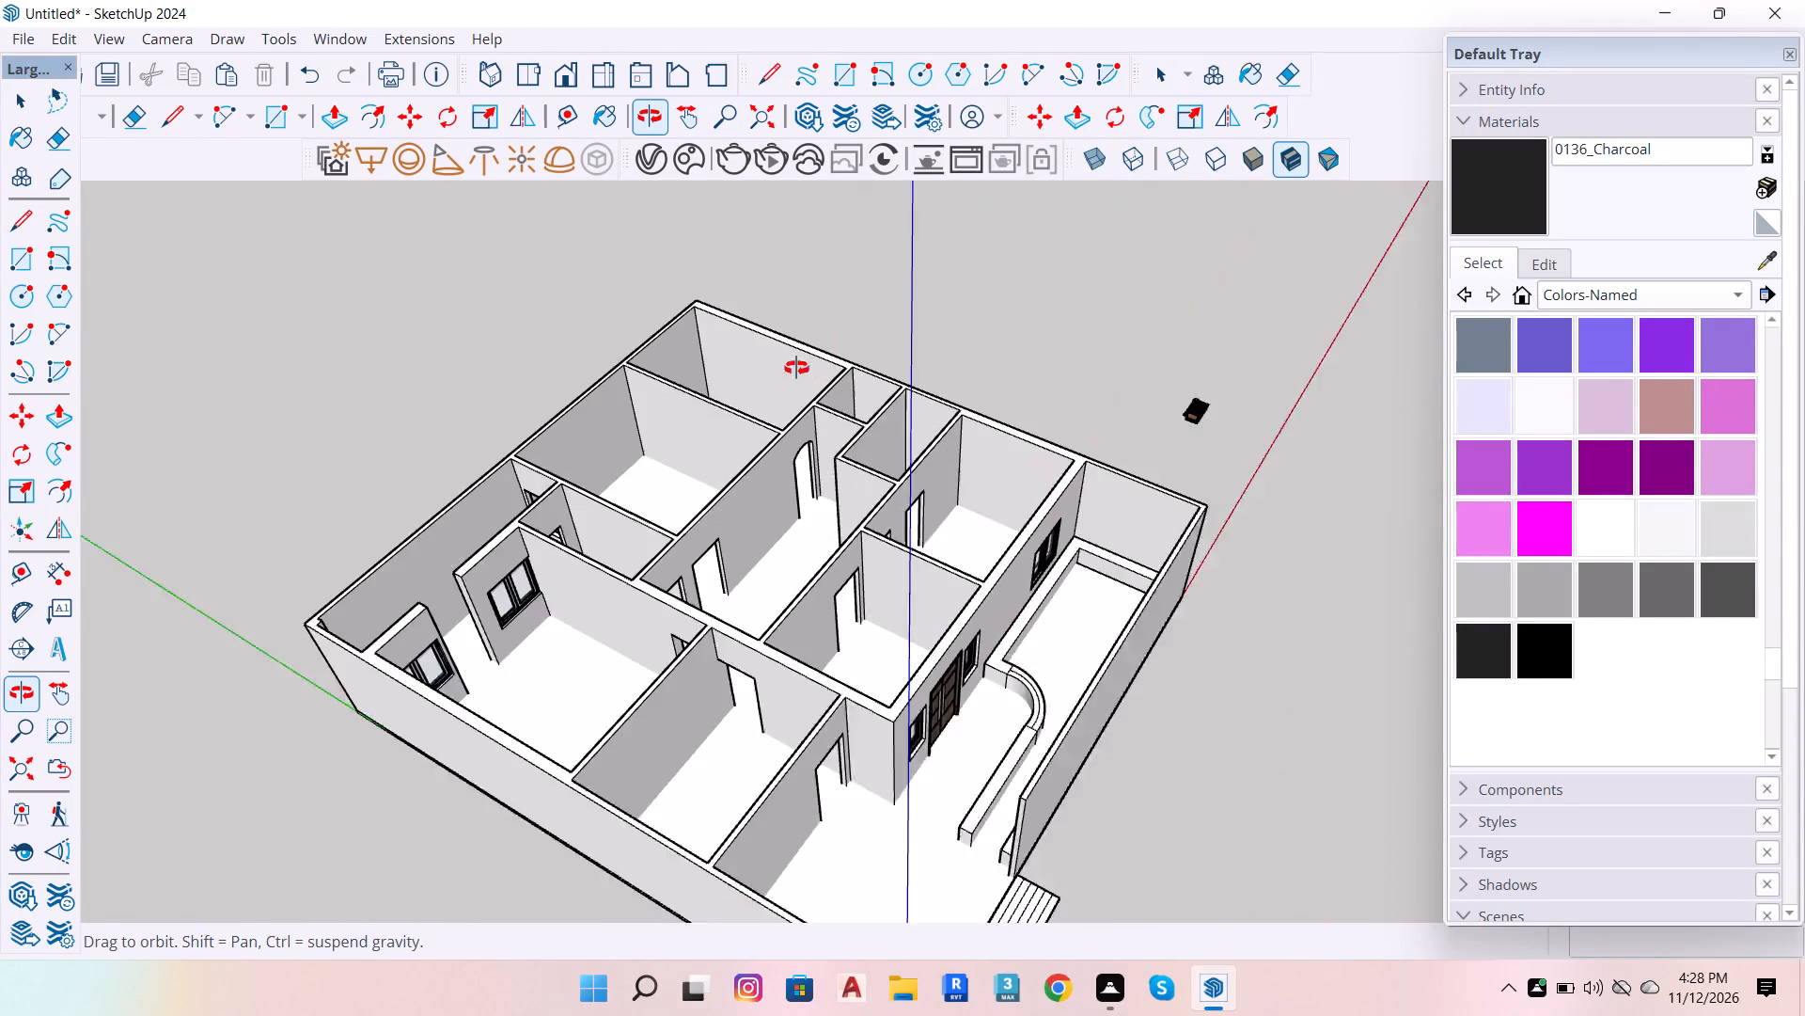
pyautogui.scroll(1, 796, 368)
pyautogui.scroll(4, 583, 500)
pyautogui.moveTo(535, 521); pyautogui.dragTo(1333, 488)
pyautogui.scroll(-7, 1052, 544)
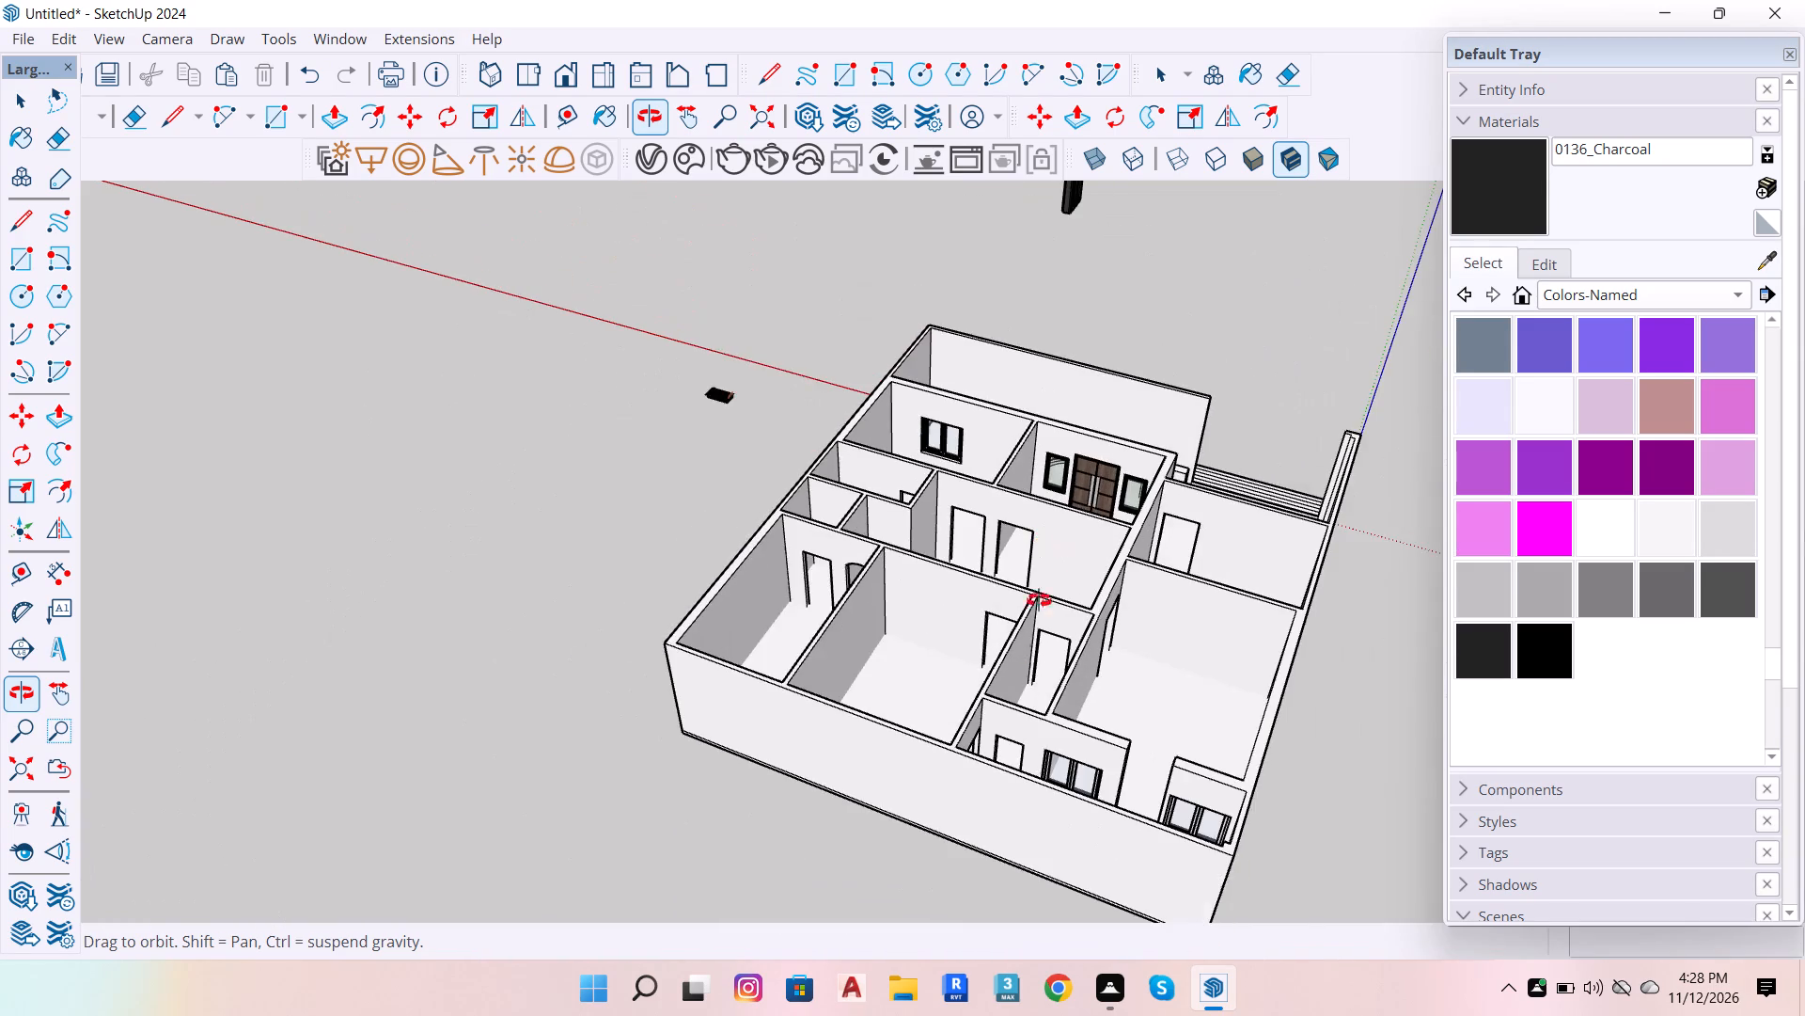
pyautogui.scroll(11, 1108, 824)
pyautogui.scroll(5, 837, 643)
pyautogui.moveTo(821, 648); pyautogui.dragTo(711, 717)
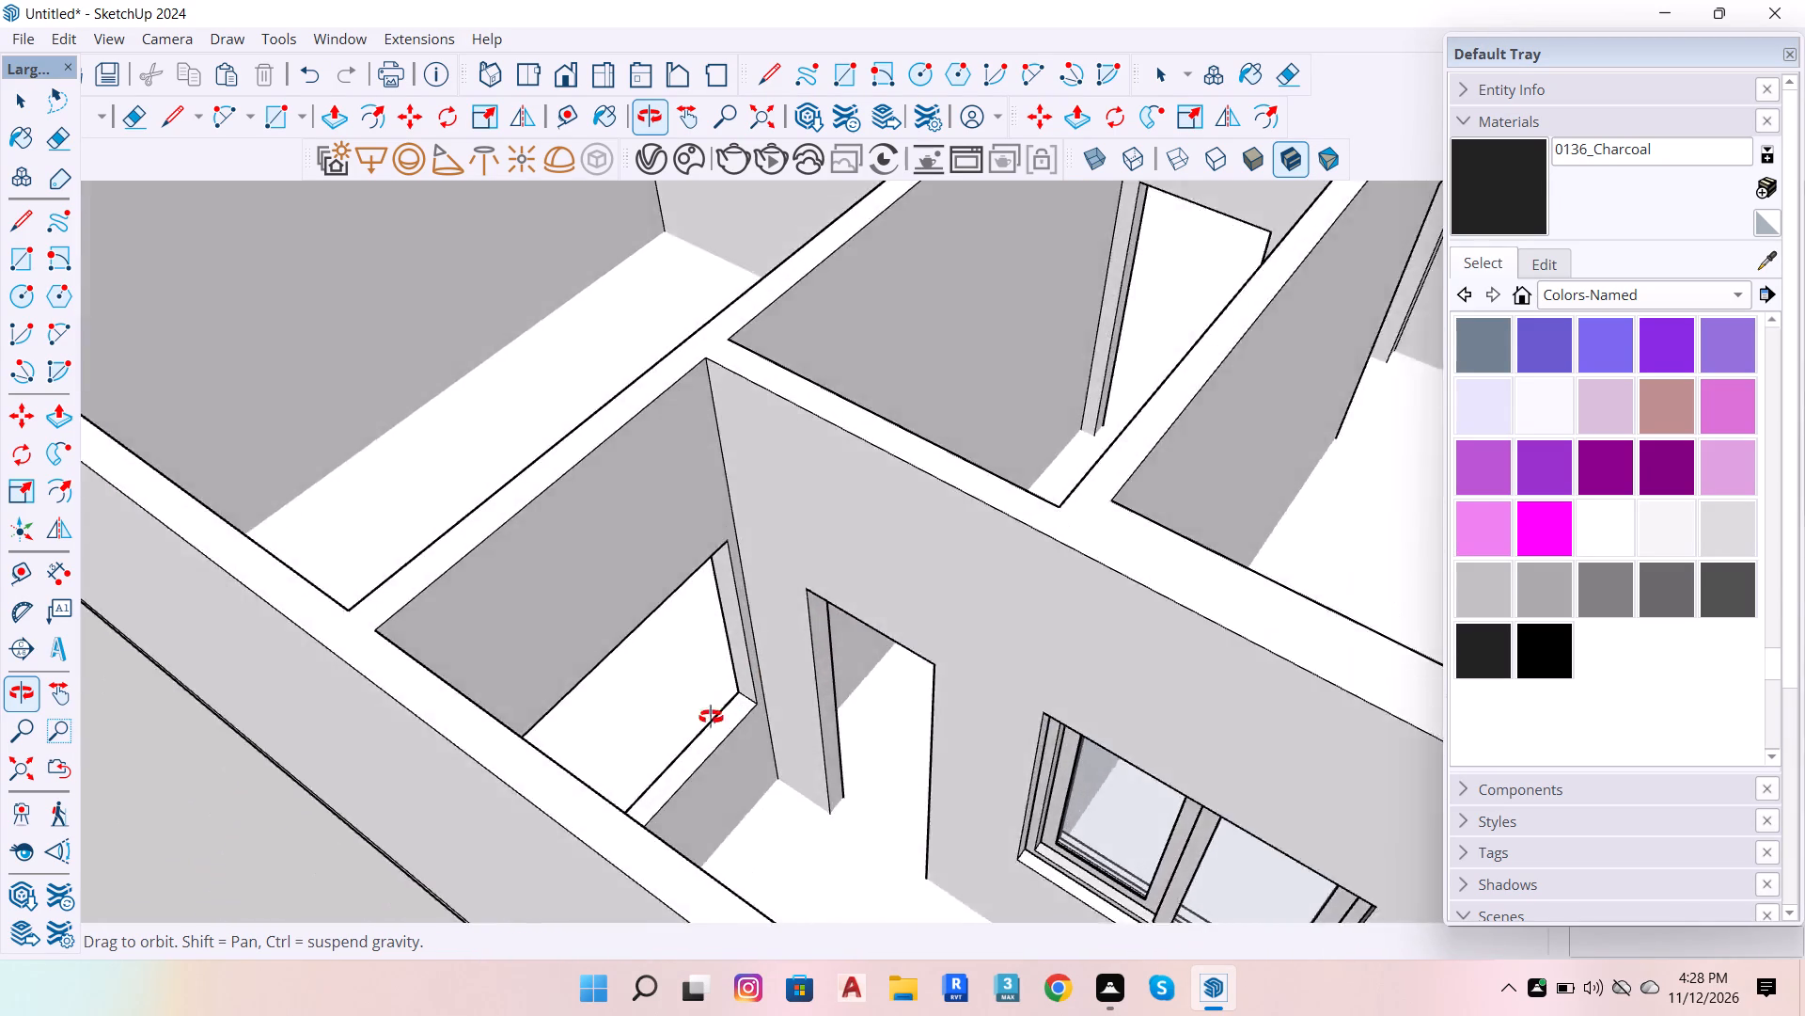
pyautogui.moveTo(711, 717); pyautogui.dragTo(468, 641)
pyautogui.scroll(-6, 567, 633)
pyautogui.press('space')
pyautogui.scroll(4, 717, 843)
pyautogui.click(796, 793)
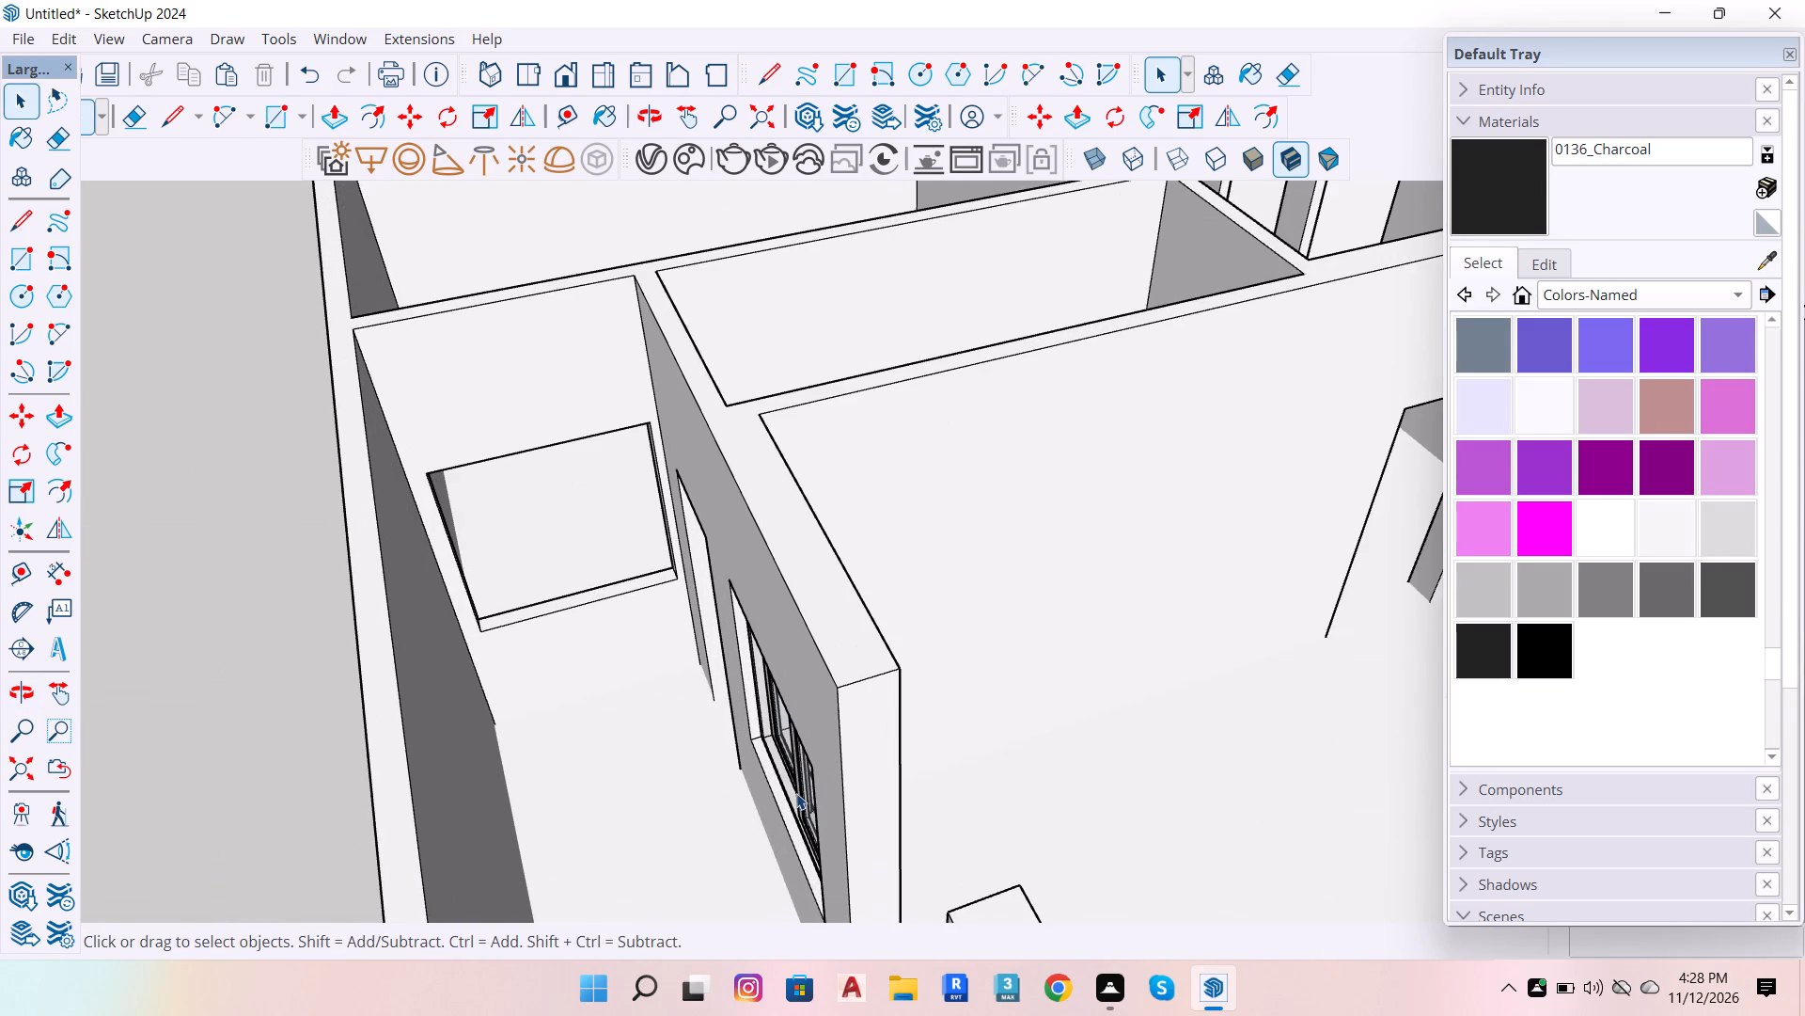
pyautogui.press('m')
pyautogui.click(796, 793)
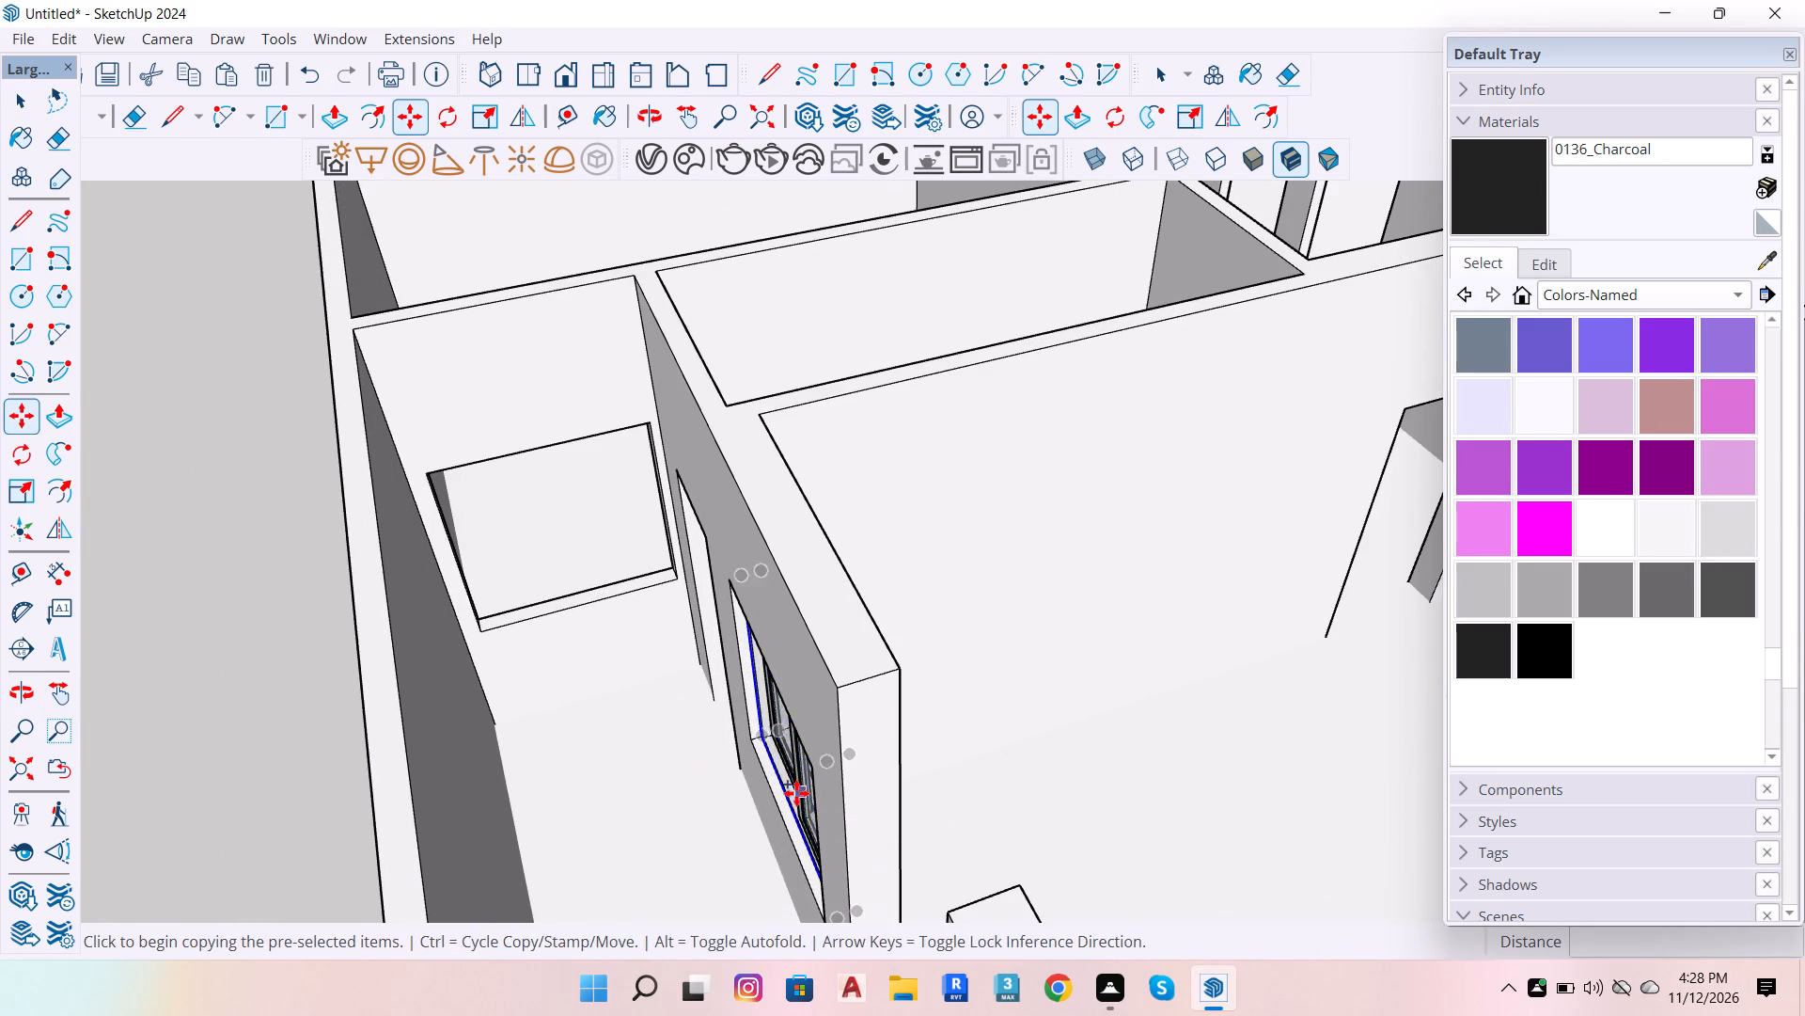
pyautogui.scroll(-15, 828, 713)
pyautogui.click(638, 767)
pyautogui.press('space')
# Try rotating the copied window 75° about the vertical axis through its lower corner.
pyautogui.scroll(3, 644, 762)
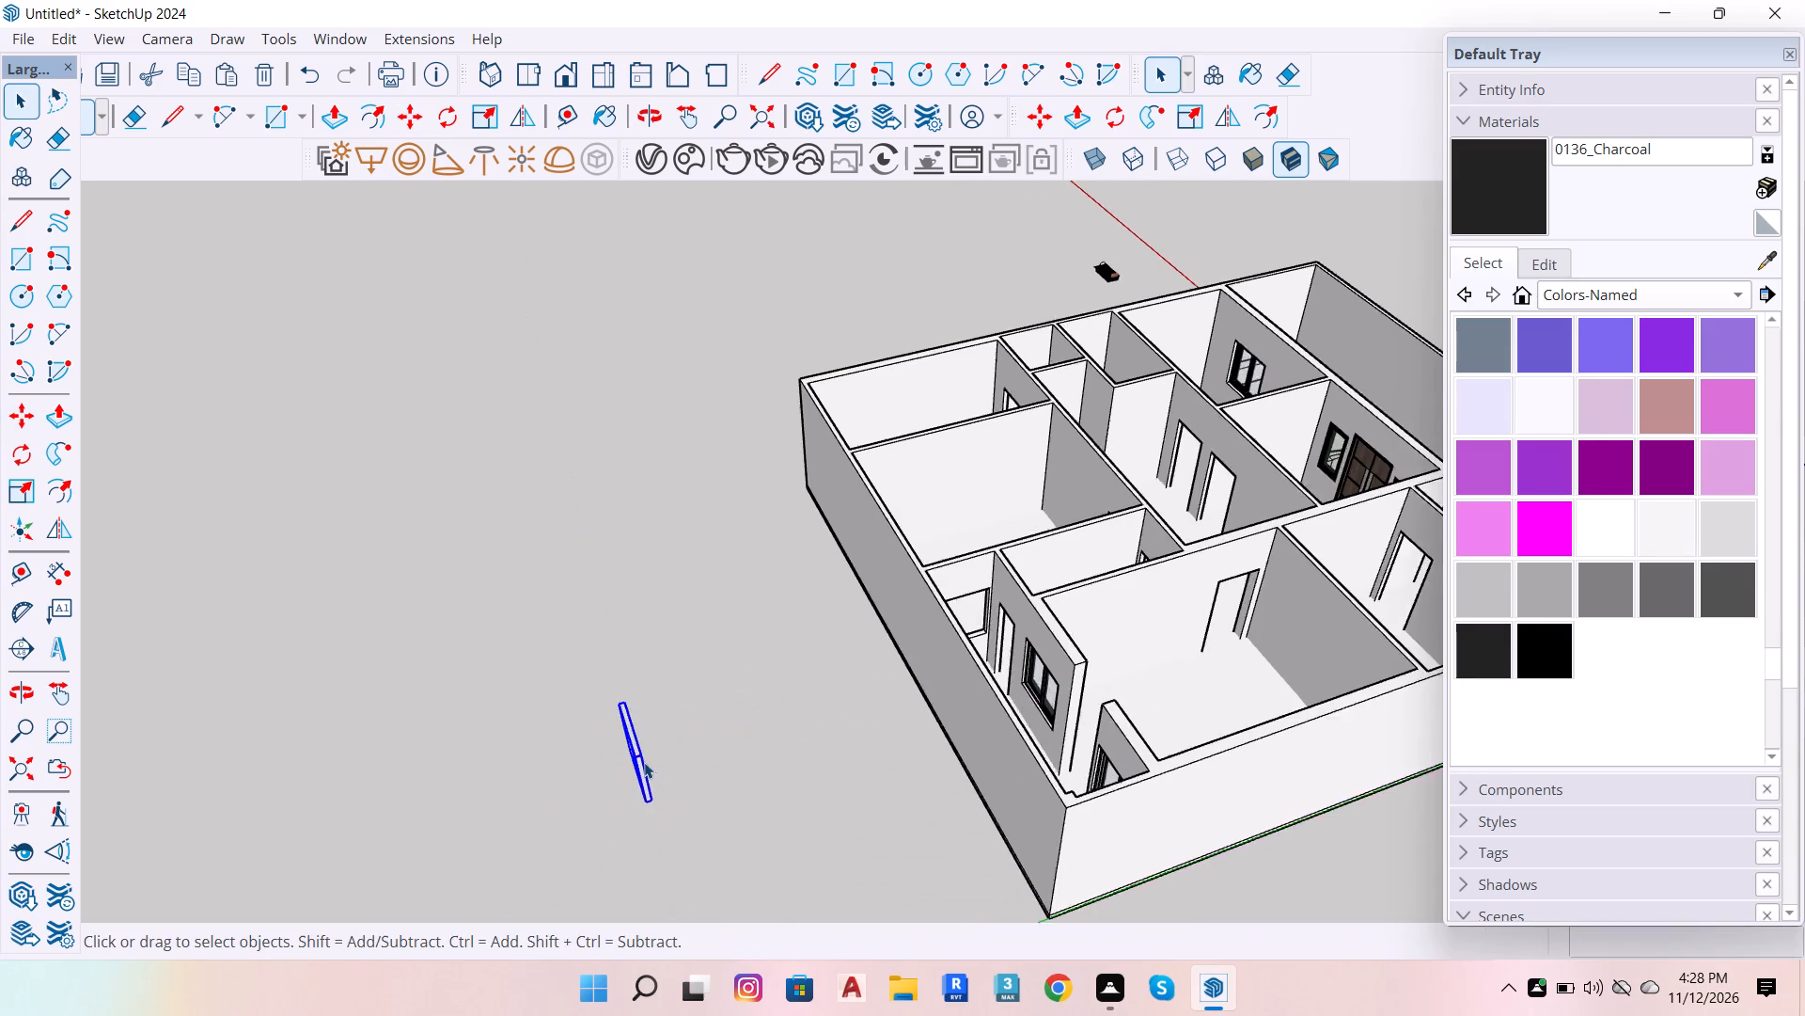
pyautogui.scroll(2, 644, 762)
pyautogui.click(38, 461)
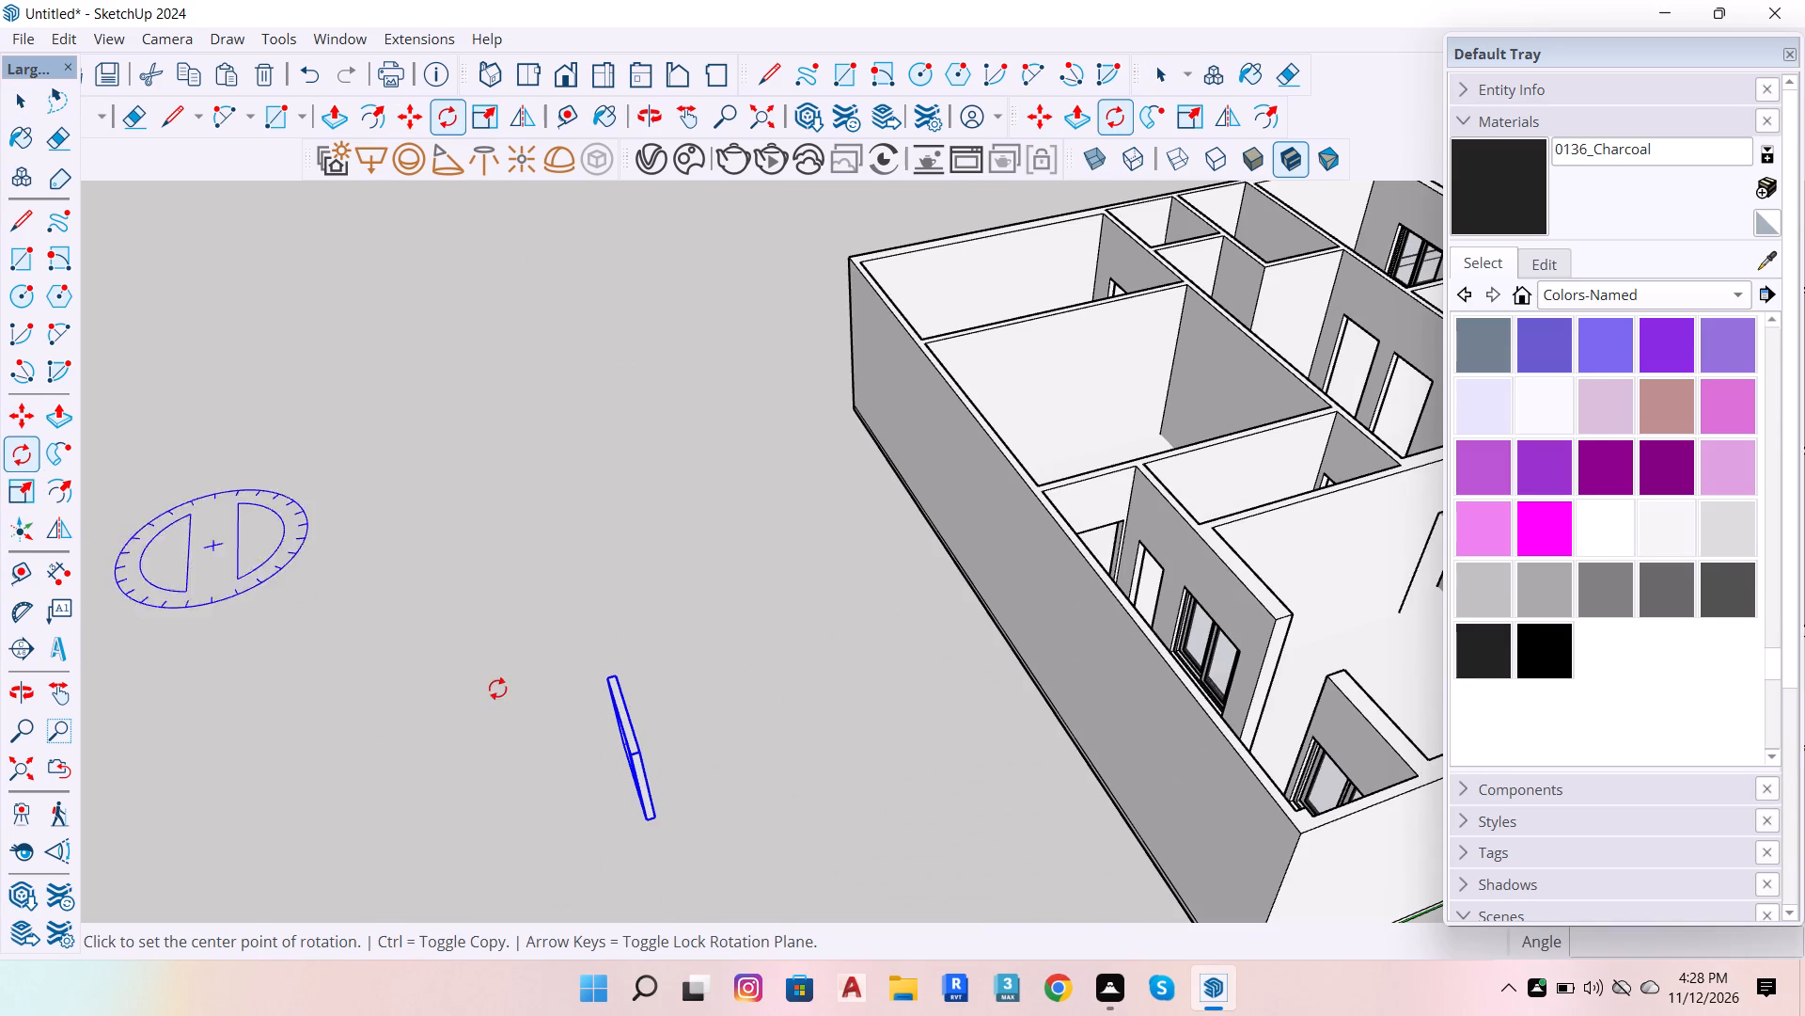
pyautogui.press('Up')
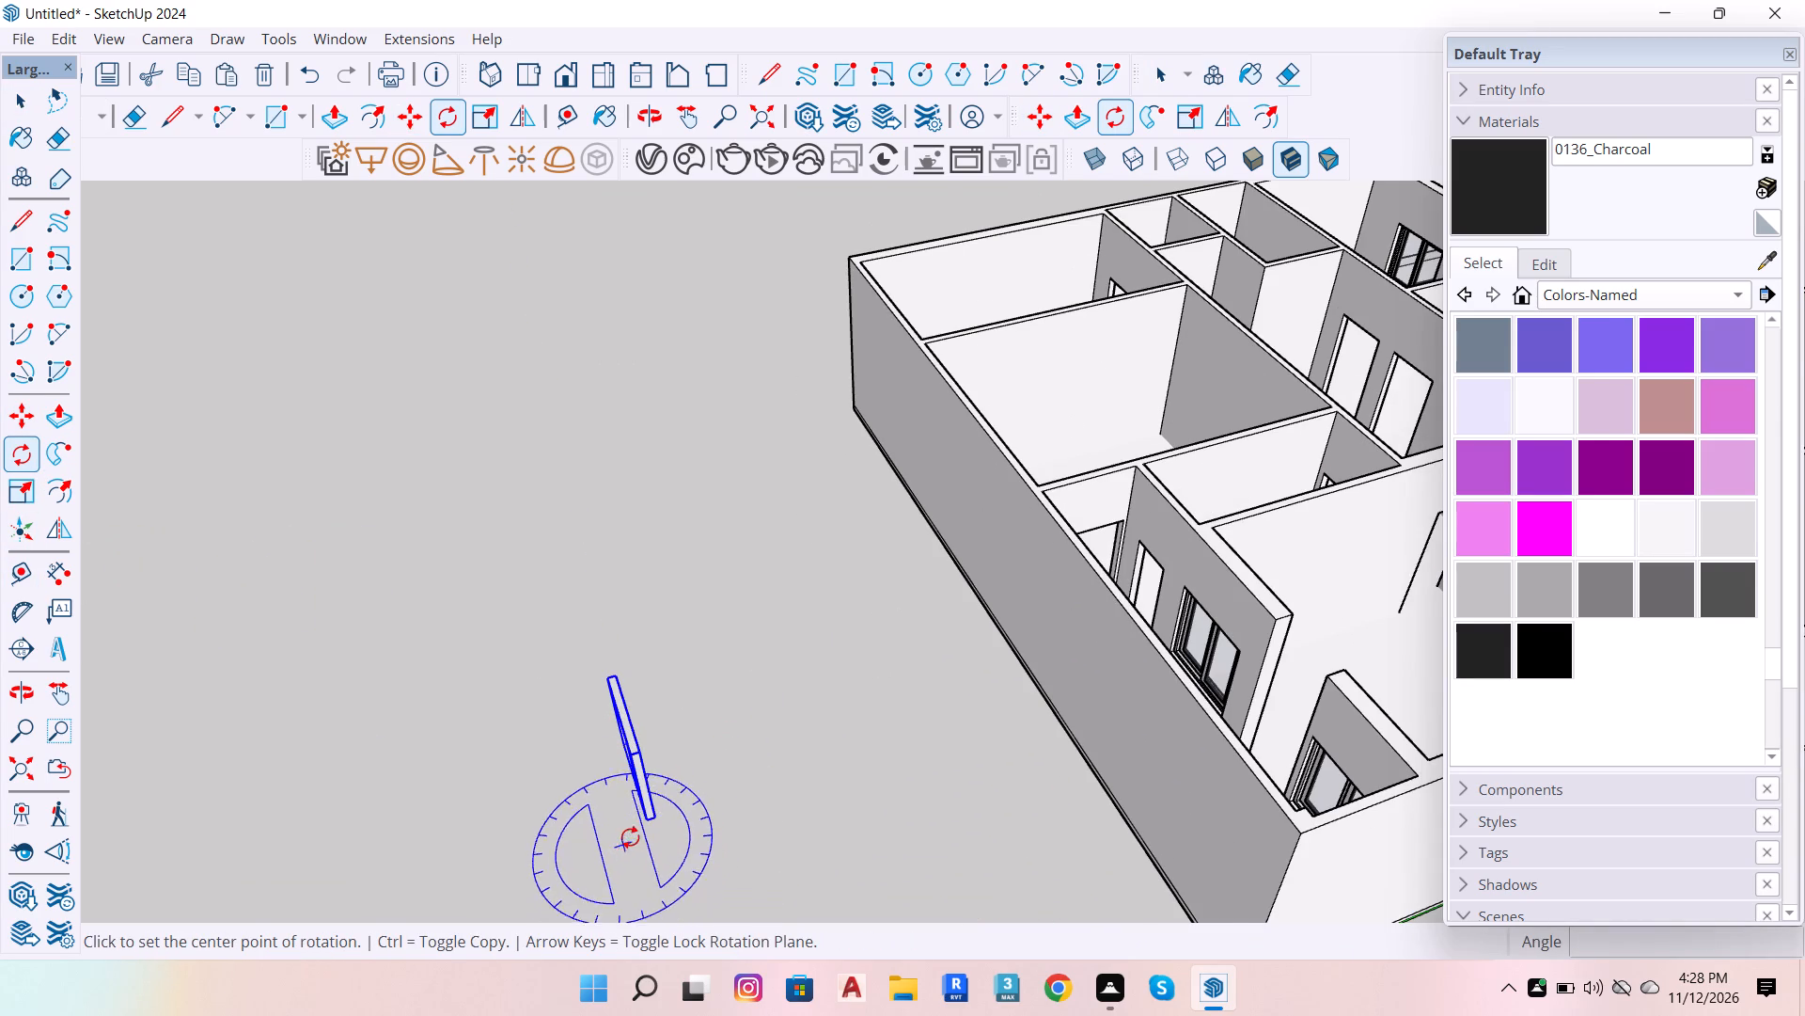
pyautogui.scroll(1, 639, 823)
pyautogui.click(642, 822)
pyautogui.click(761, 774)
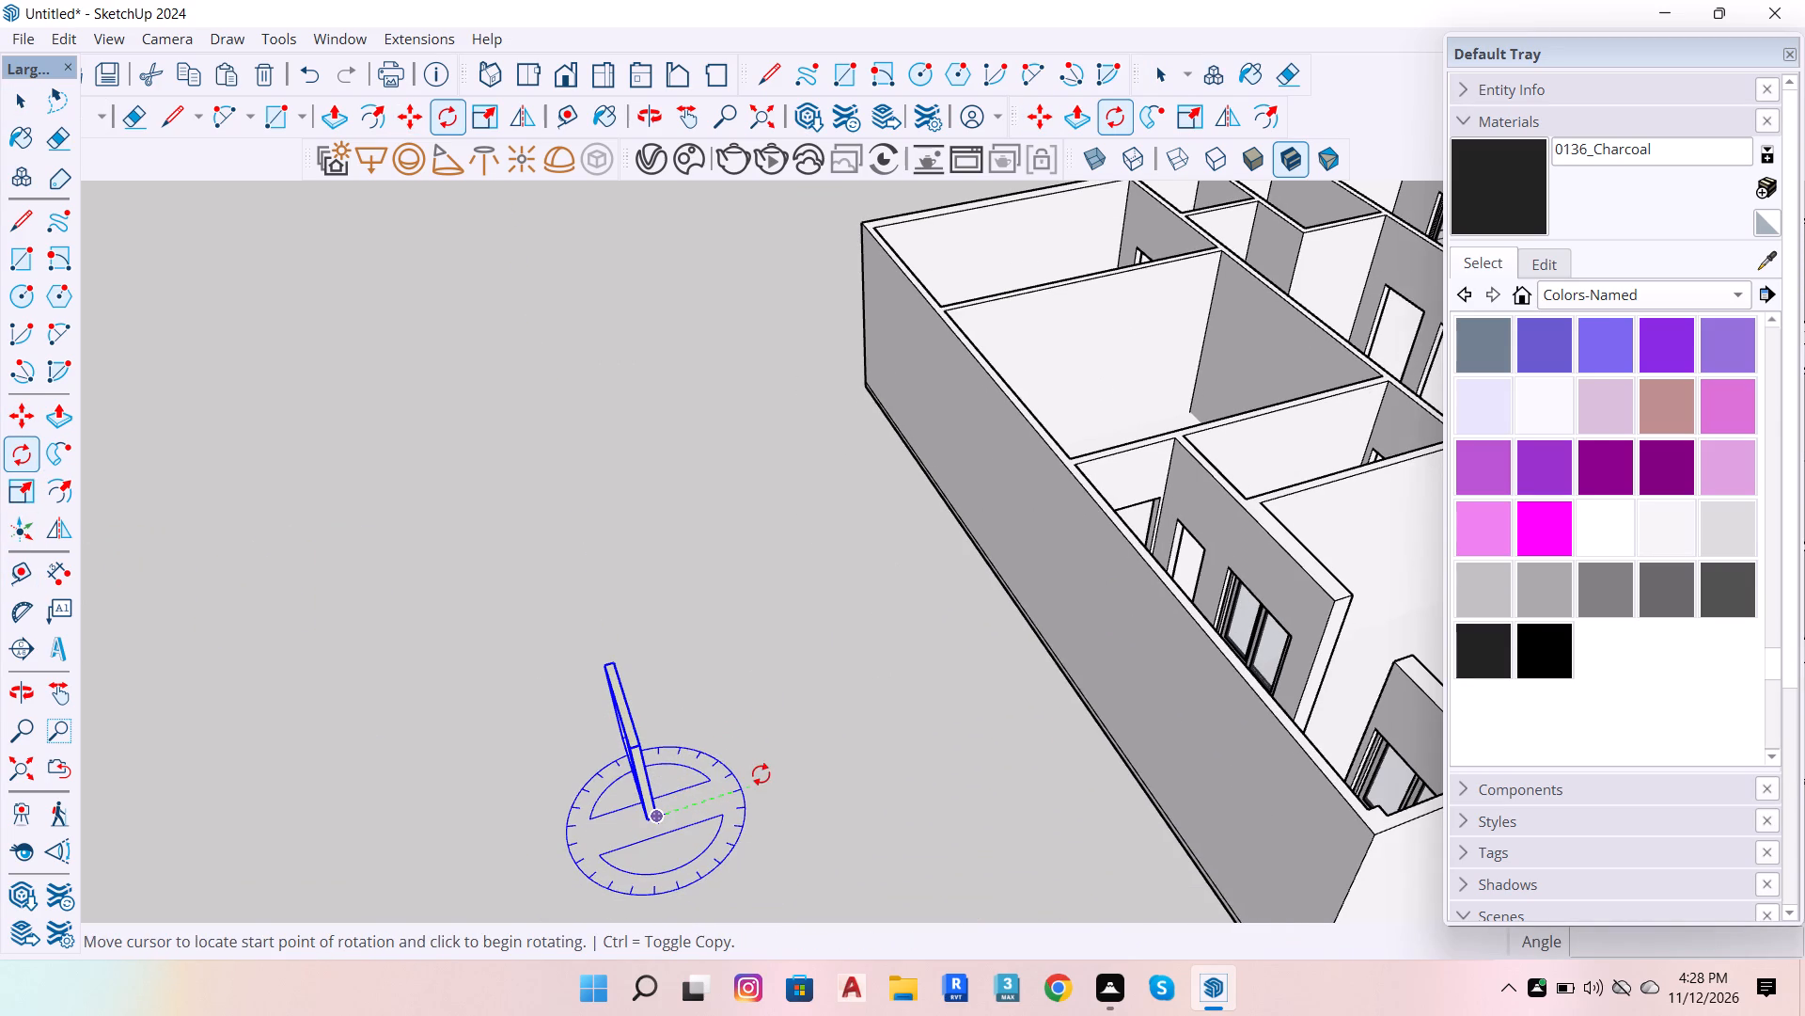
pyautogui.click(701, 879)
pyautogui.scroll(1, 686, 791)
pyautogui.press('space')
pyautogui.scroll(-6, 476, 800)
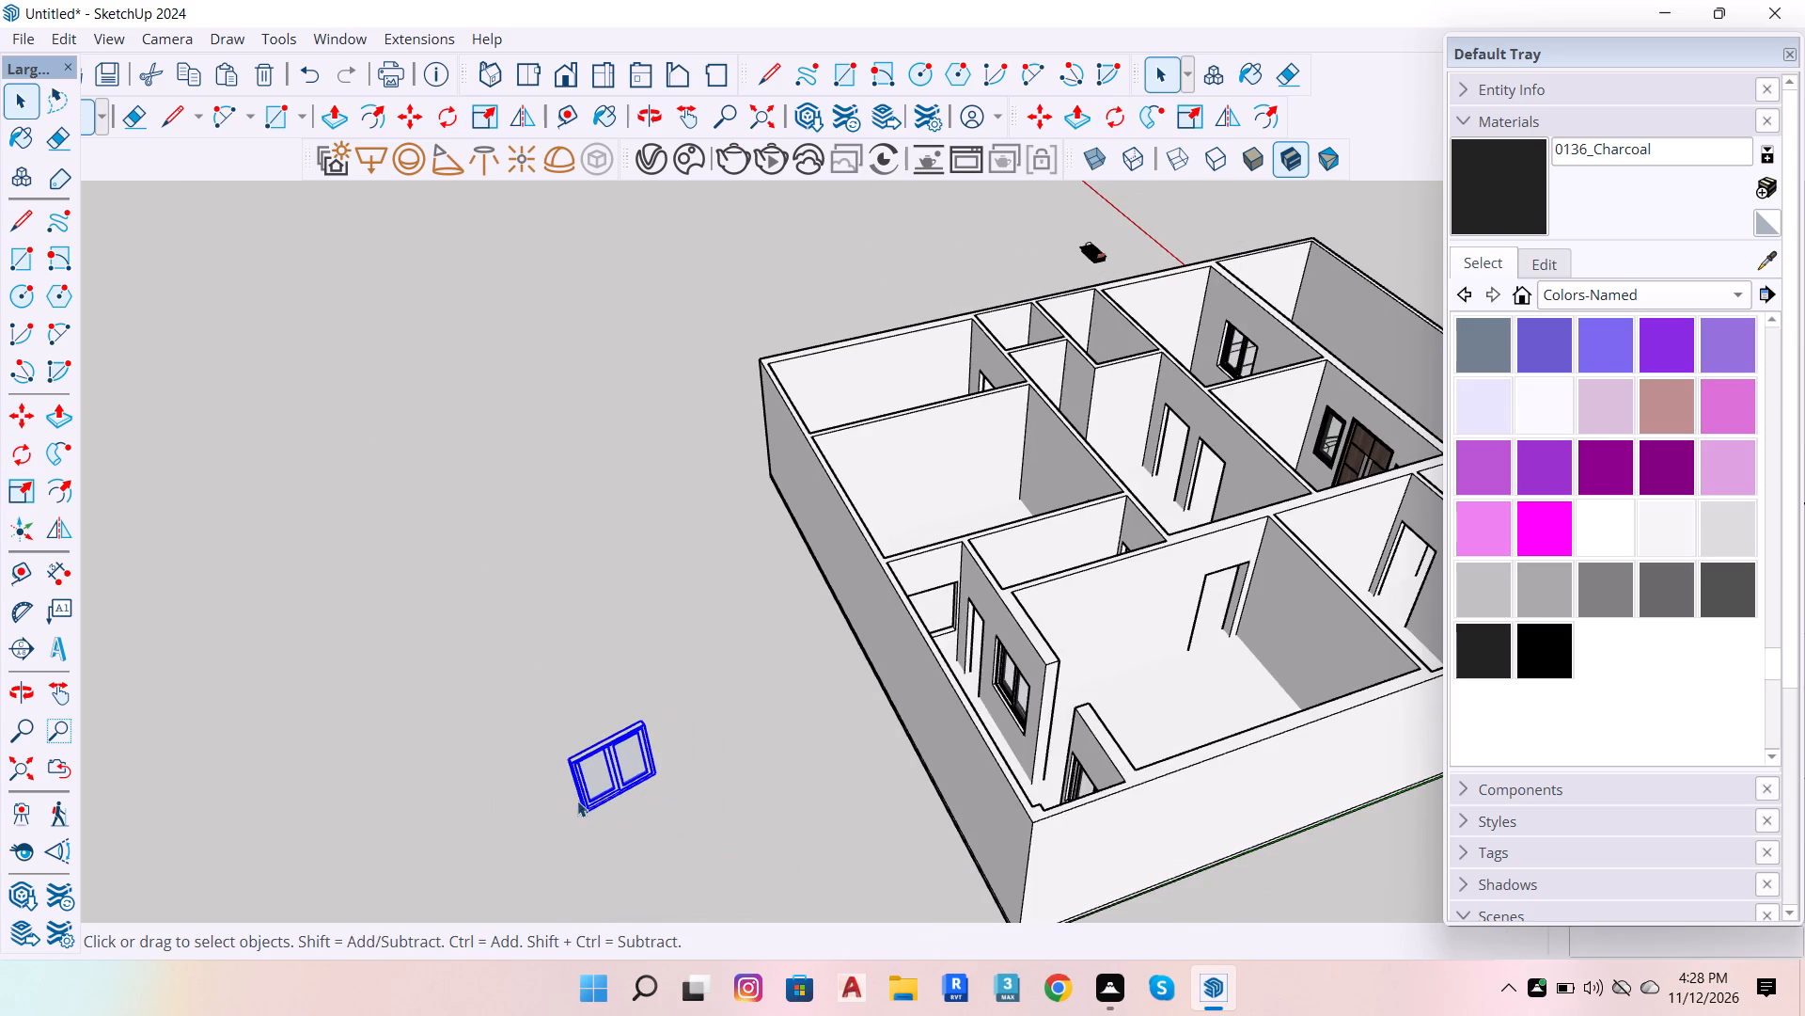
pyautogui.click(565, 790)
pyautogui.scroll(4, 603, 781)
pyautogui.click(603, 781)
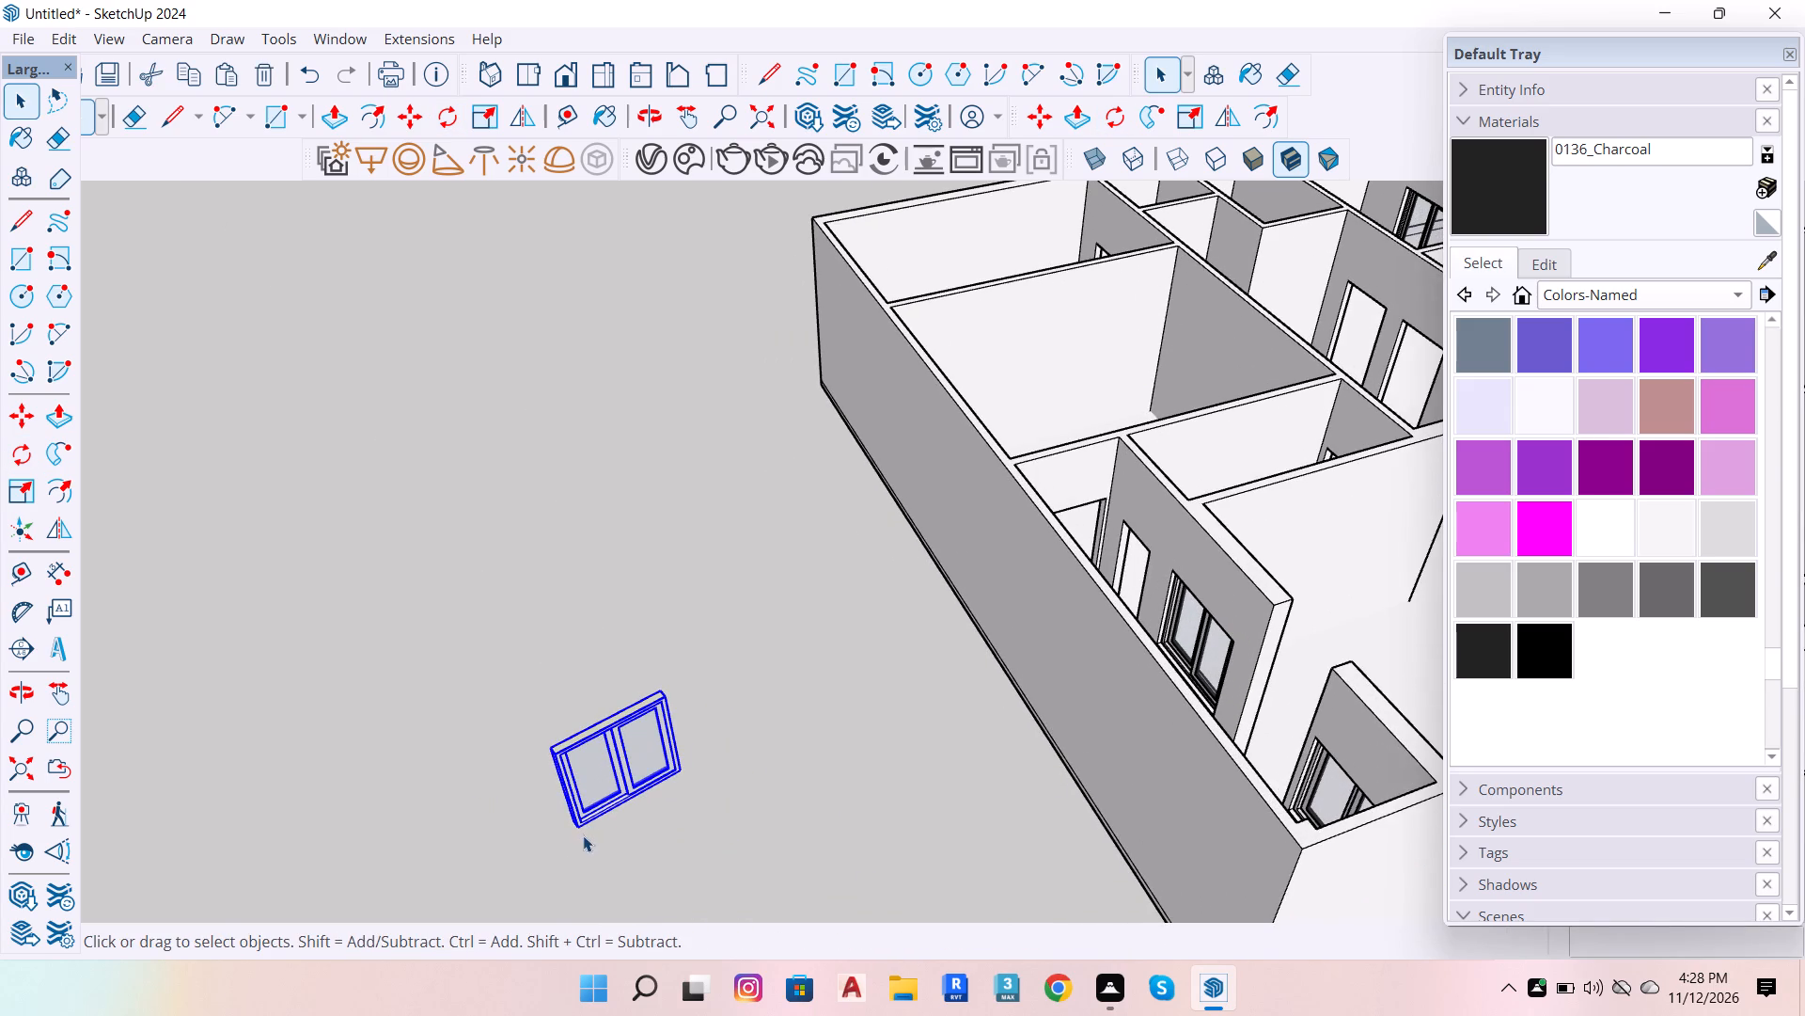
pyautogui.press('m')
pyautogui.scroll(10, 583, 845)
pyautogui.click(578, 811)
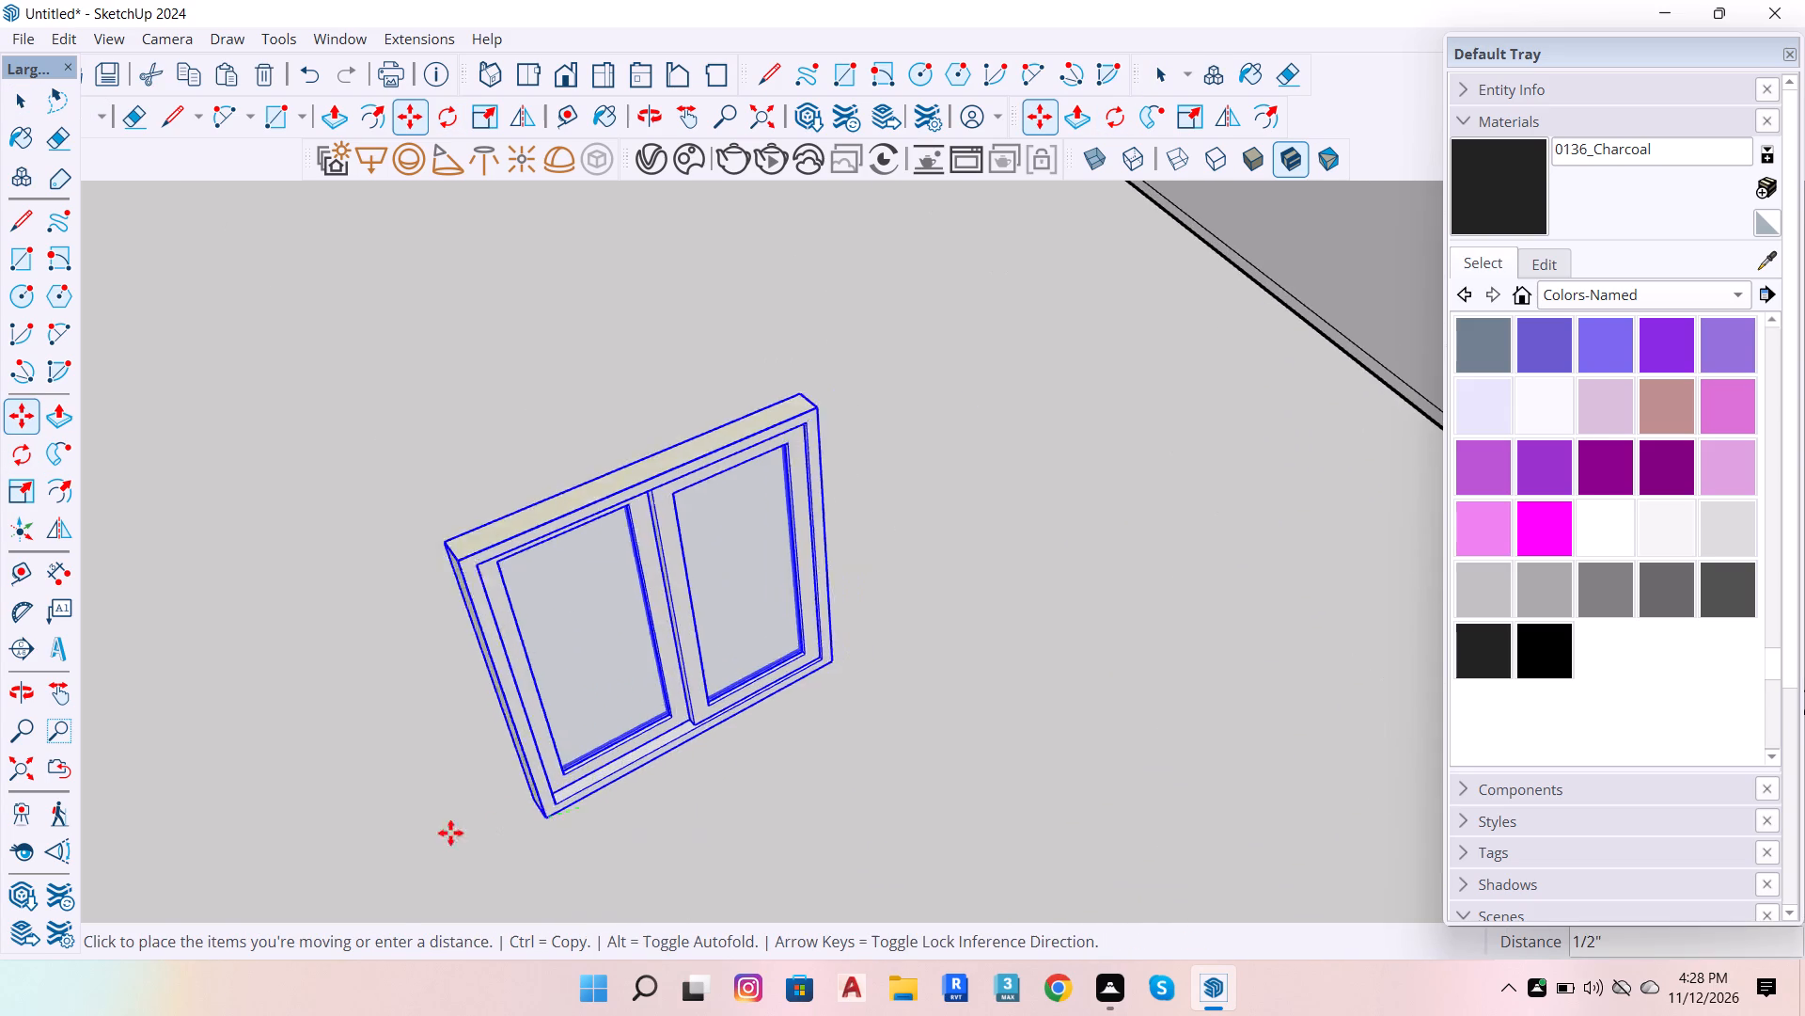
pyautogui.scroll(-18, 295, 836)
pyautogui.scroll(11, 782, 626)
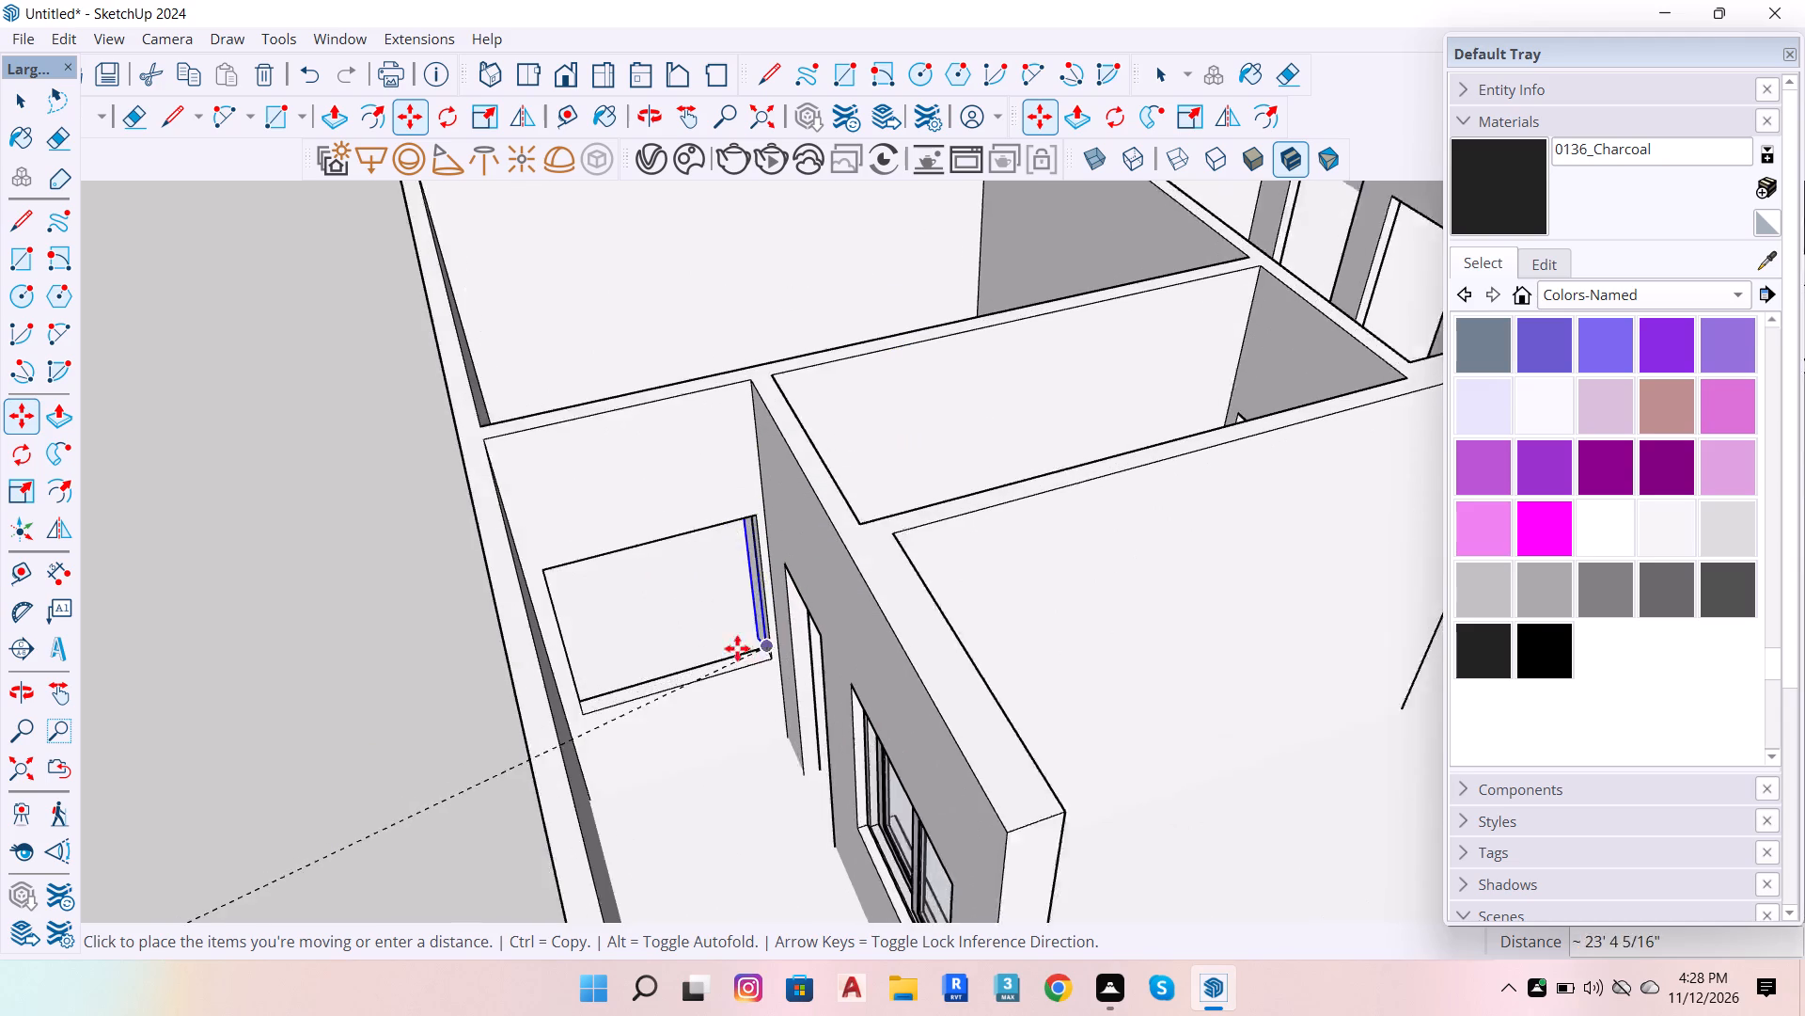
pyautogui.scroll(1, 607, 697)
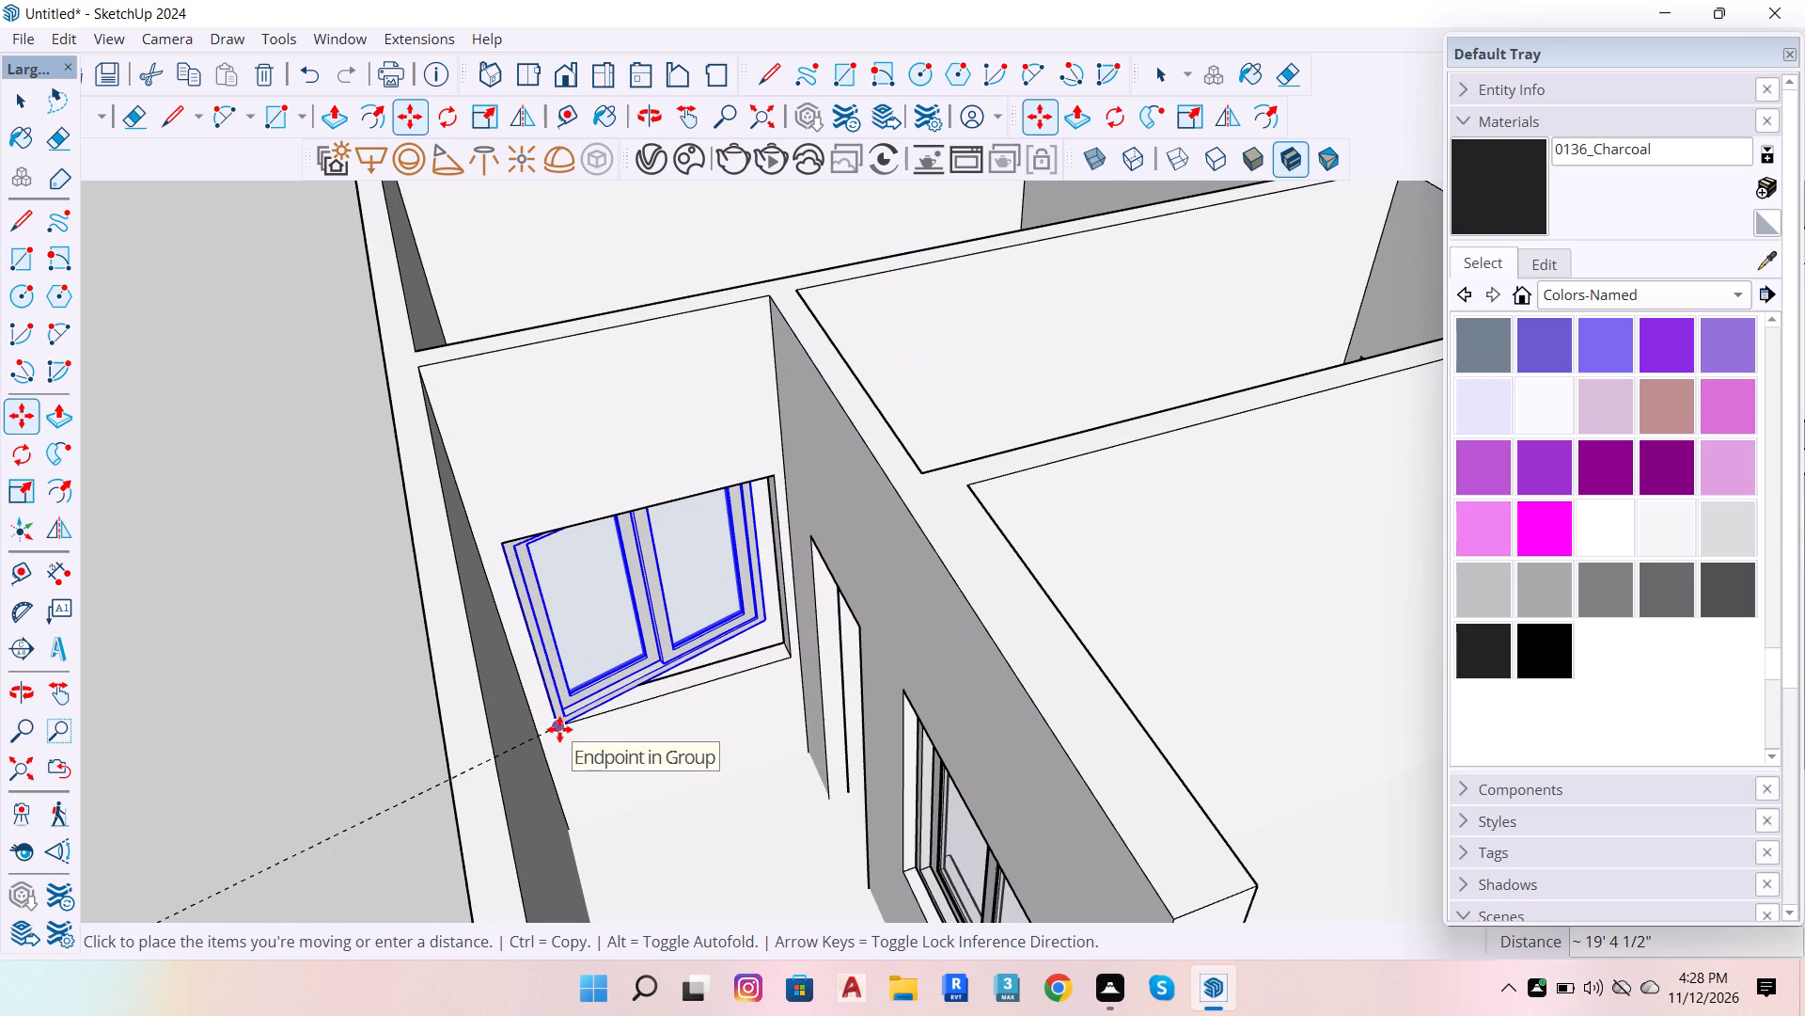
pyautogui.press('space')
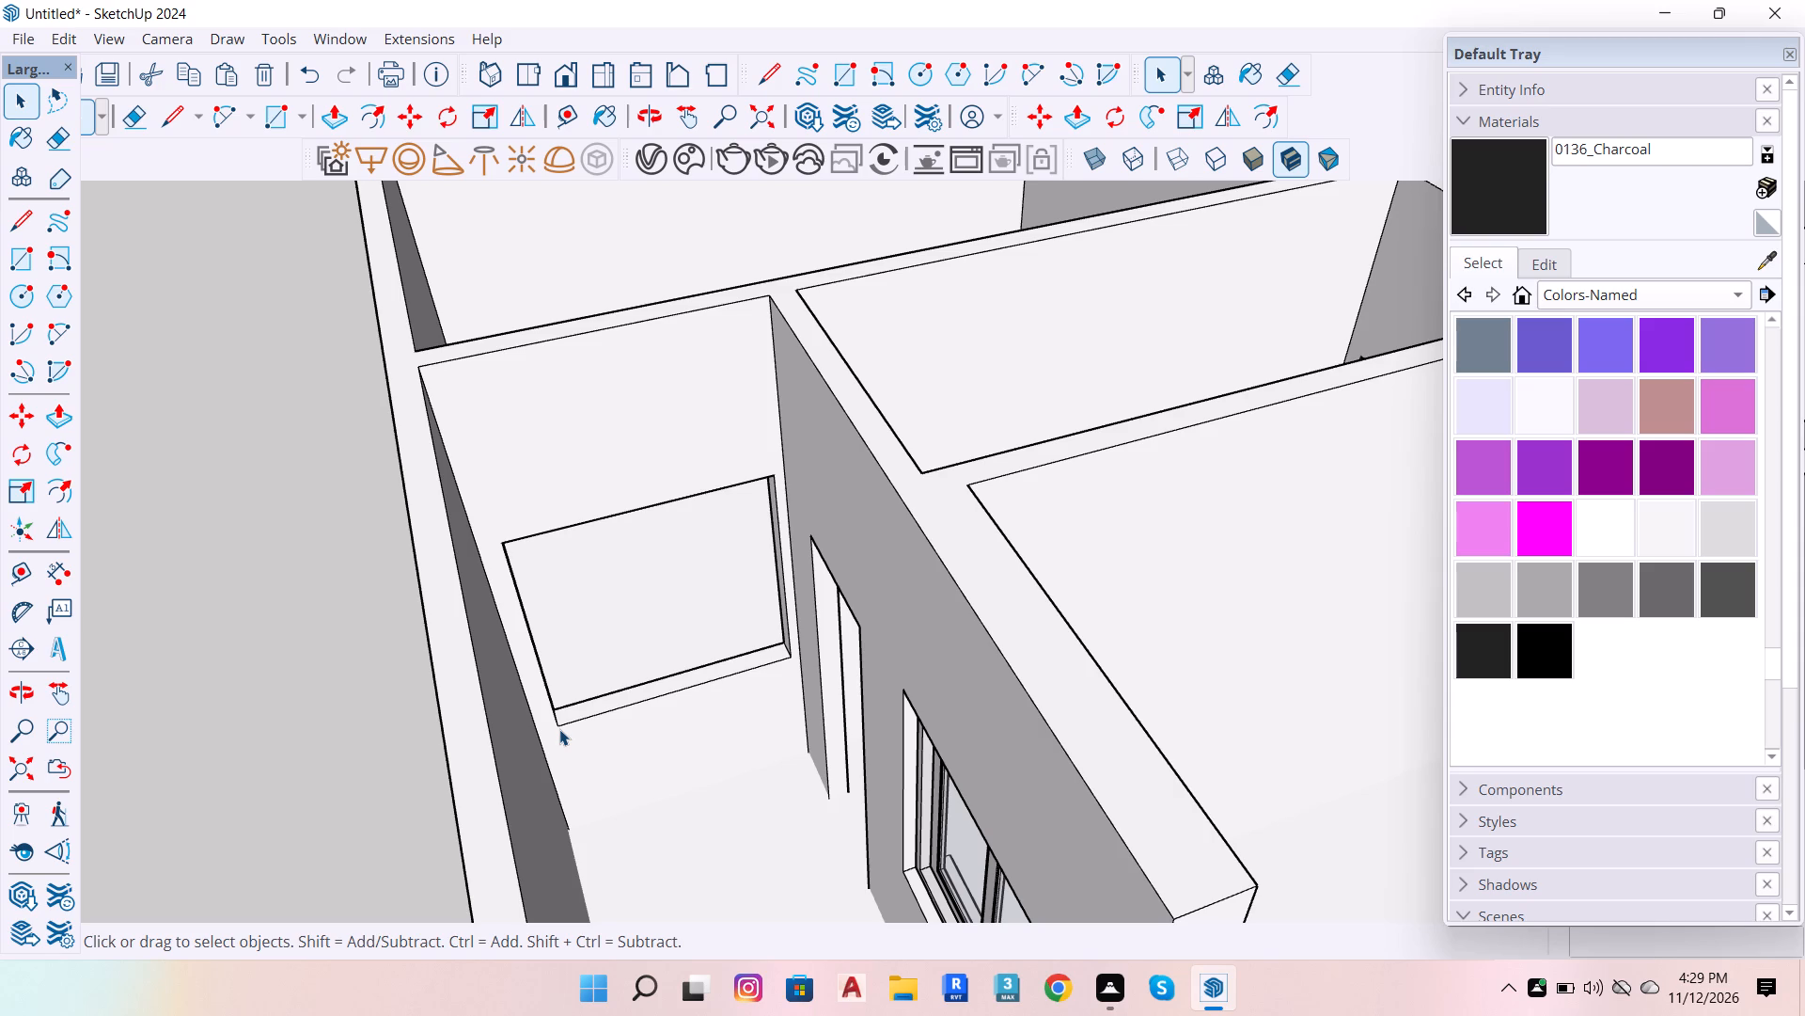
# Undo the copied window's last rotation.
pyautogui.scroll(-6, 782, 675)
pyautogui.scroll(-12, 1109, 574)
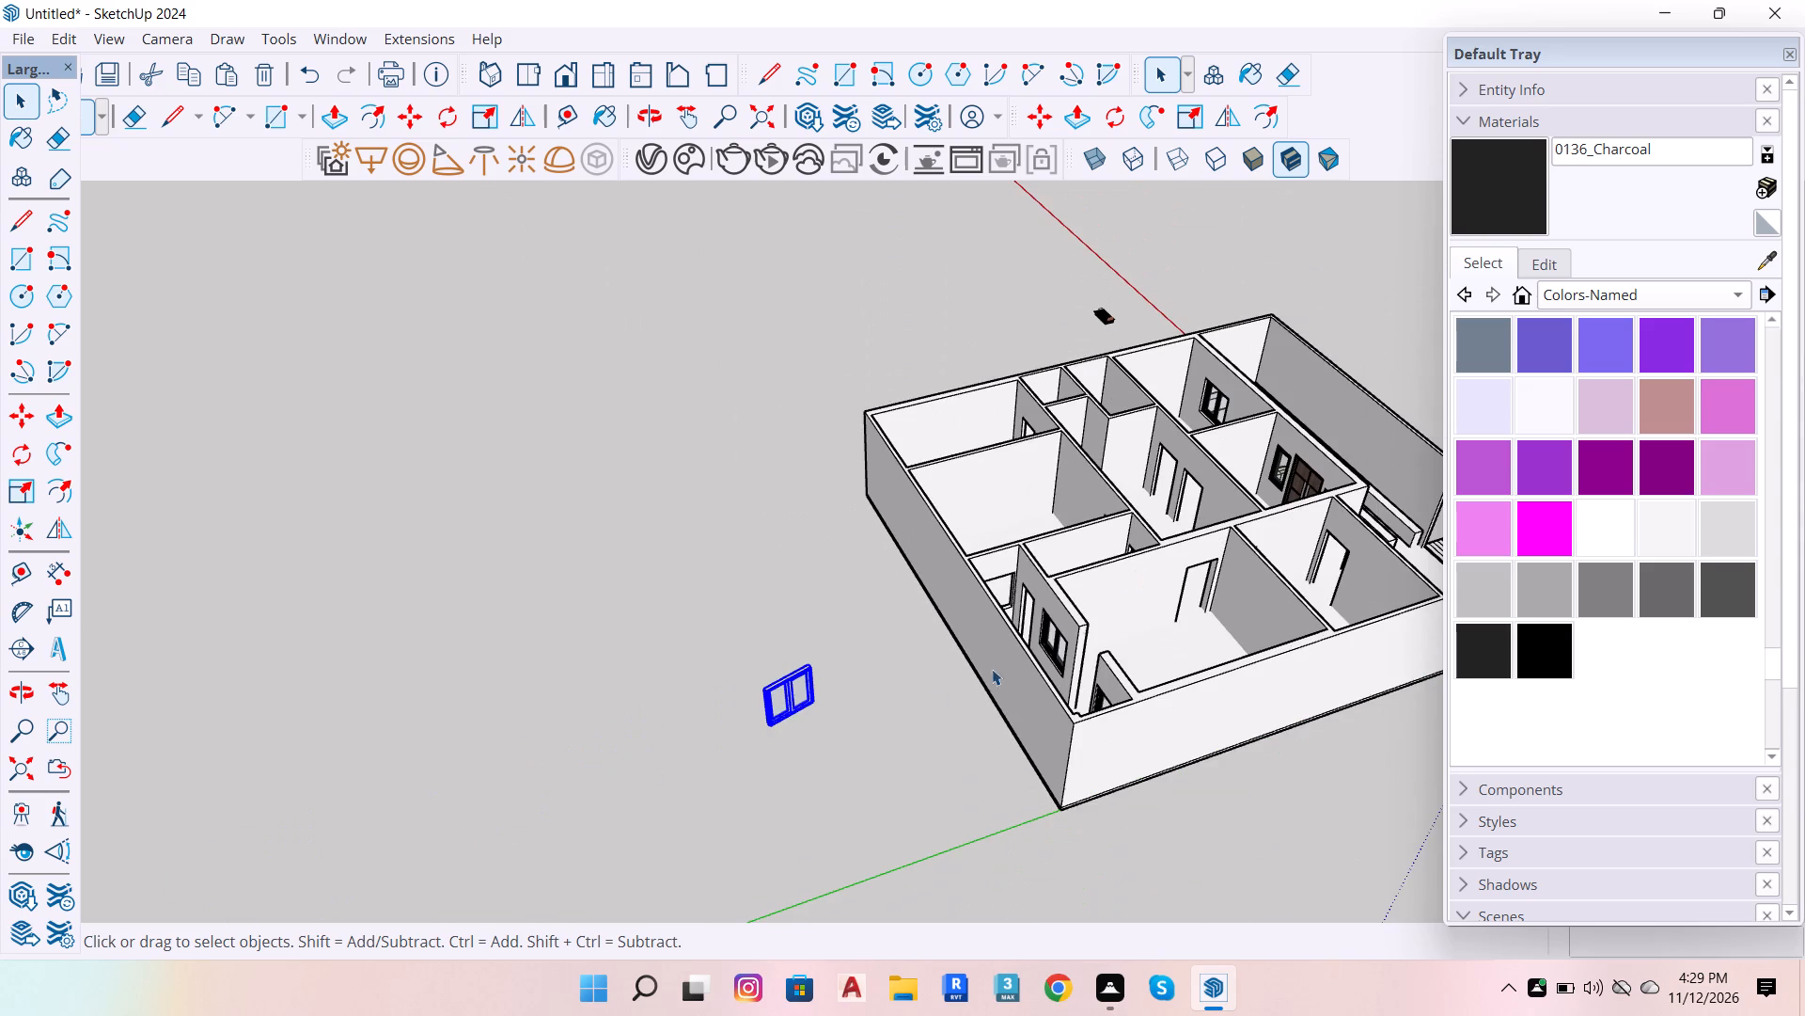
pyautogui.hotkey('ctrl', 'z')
# Rotate the copied window 90° about the vertical axis through its lower corner, turning its width along the green axis.
pyautogui.scroll(4, 743, 697)
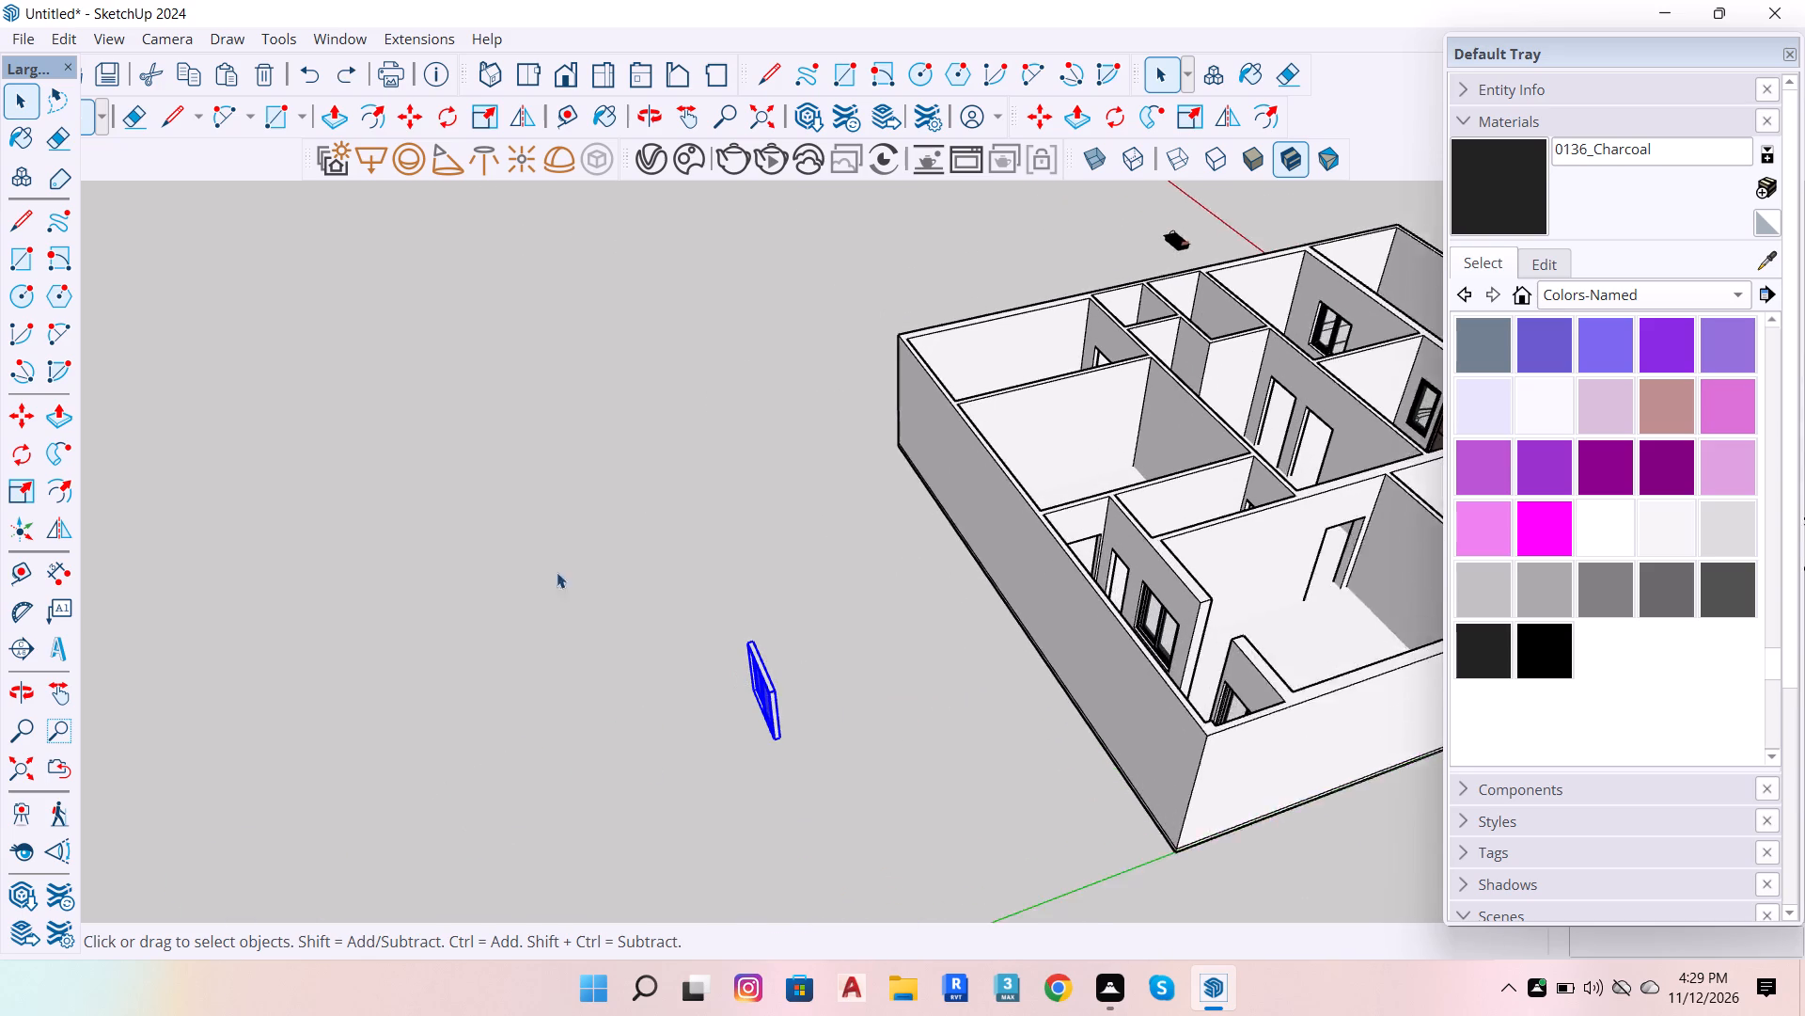
pyautogui.click(26, 447)
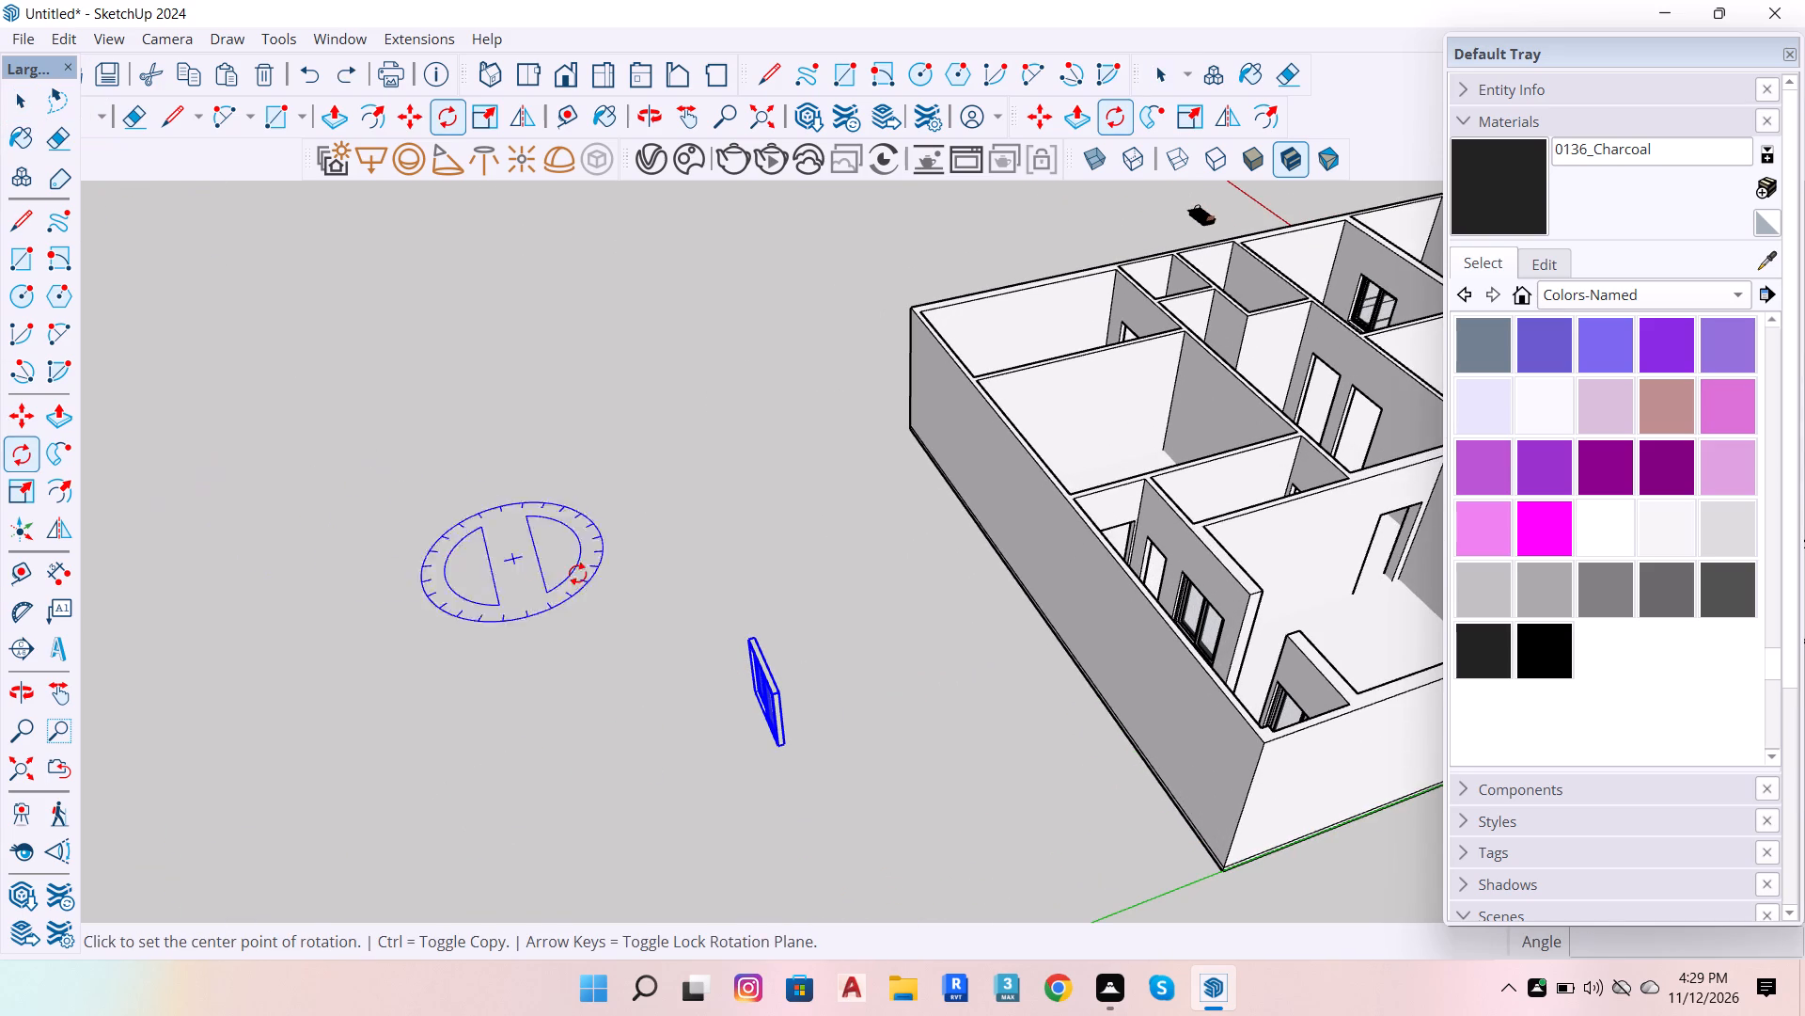
pyautogui.click(787, 753)
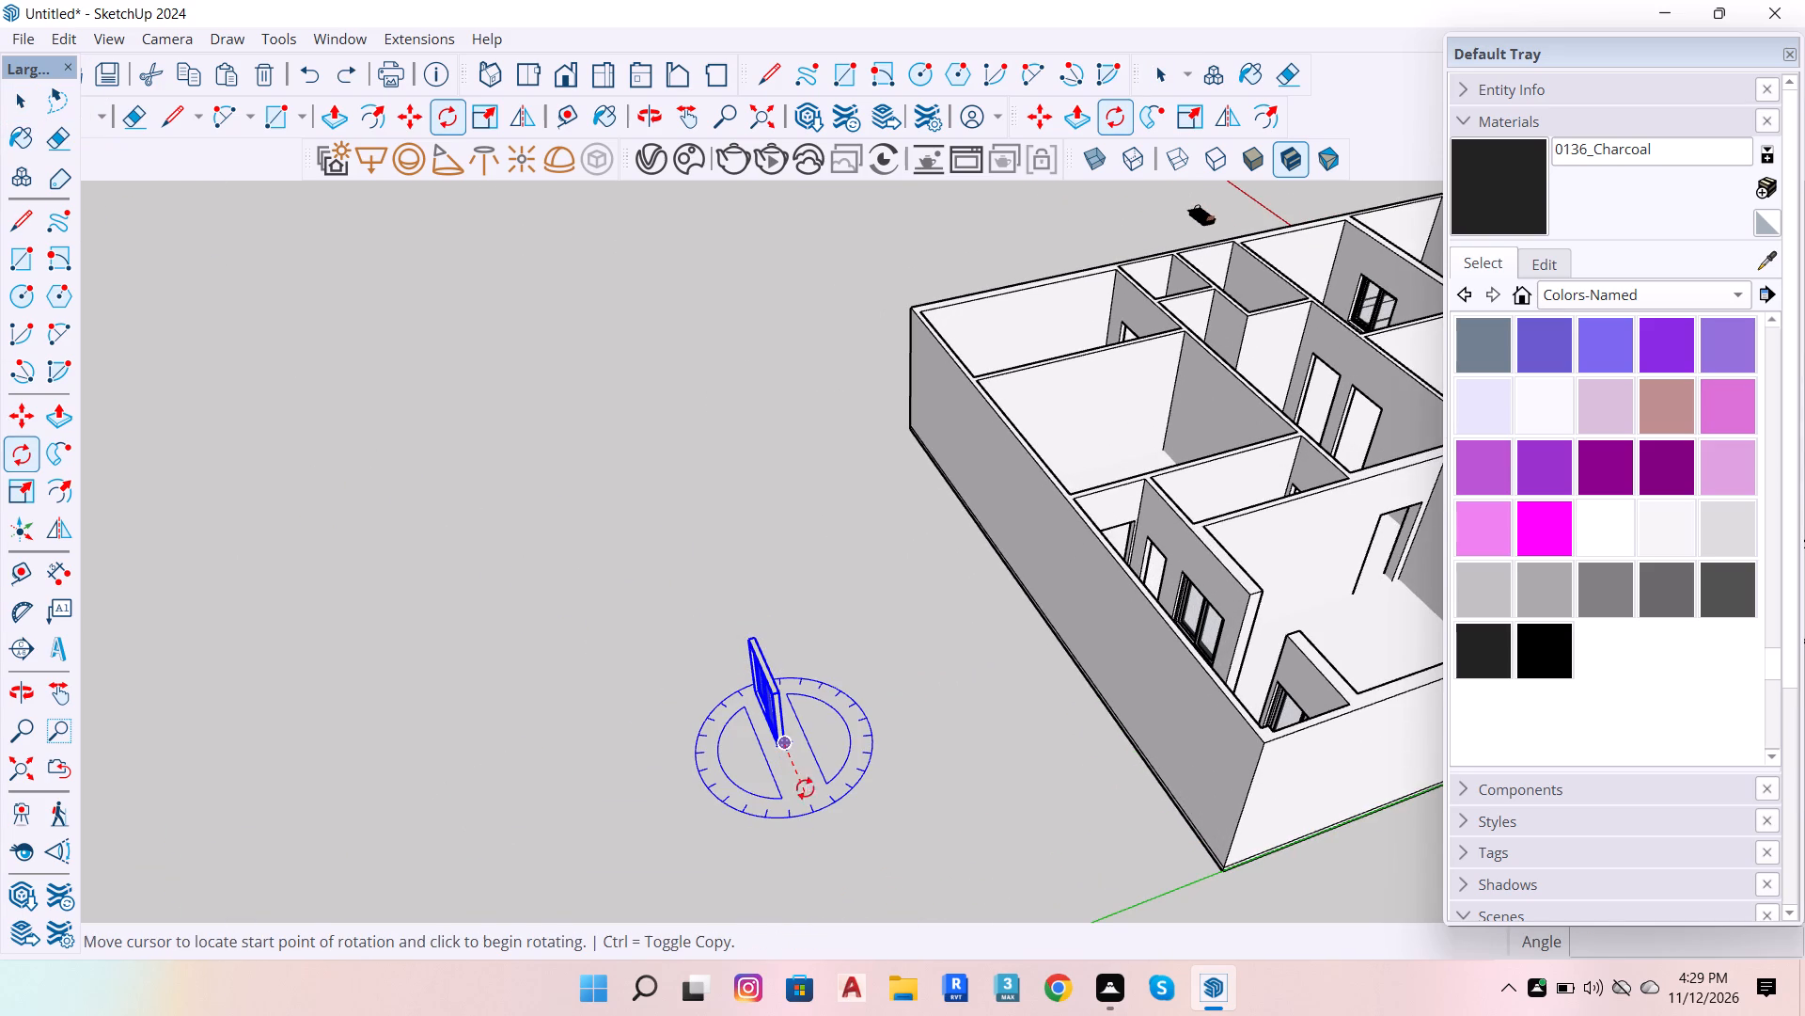
pyautogui.click(833, 849)
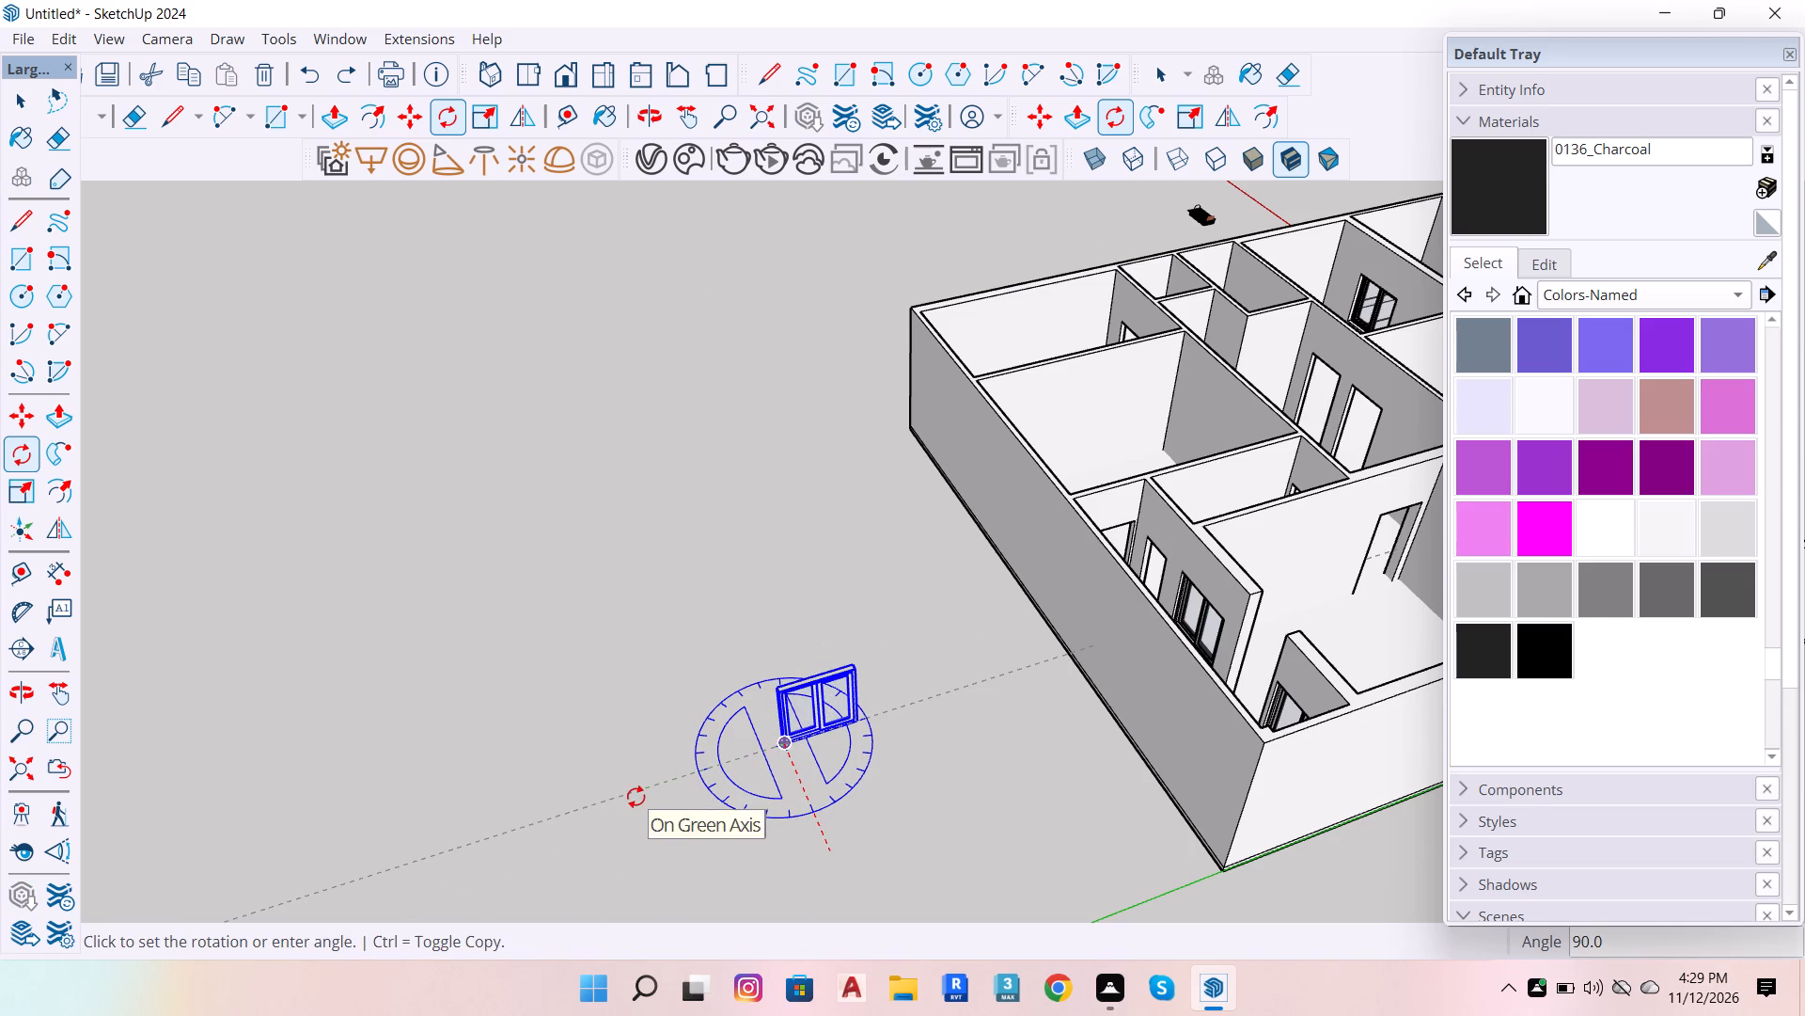
pyautogui.scroll(5, 639, 808)
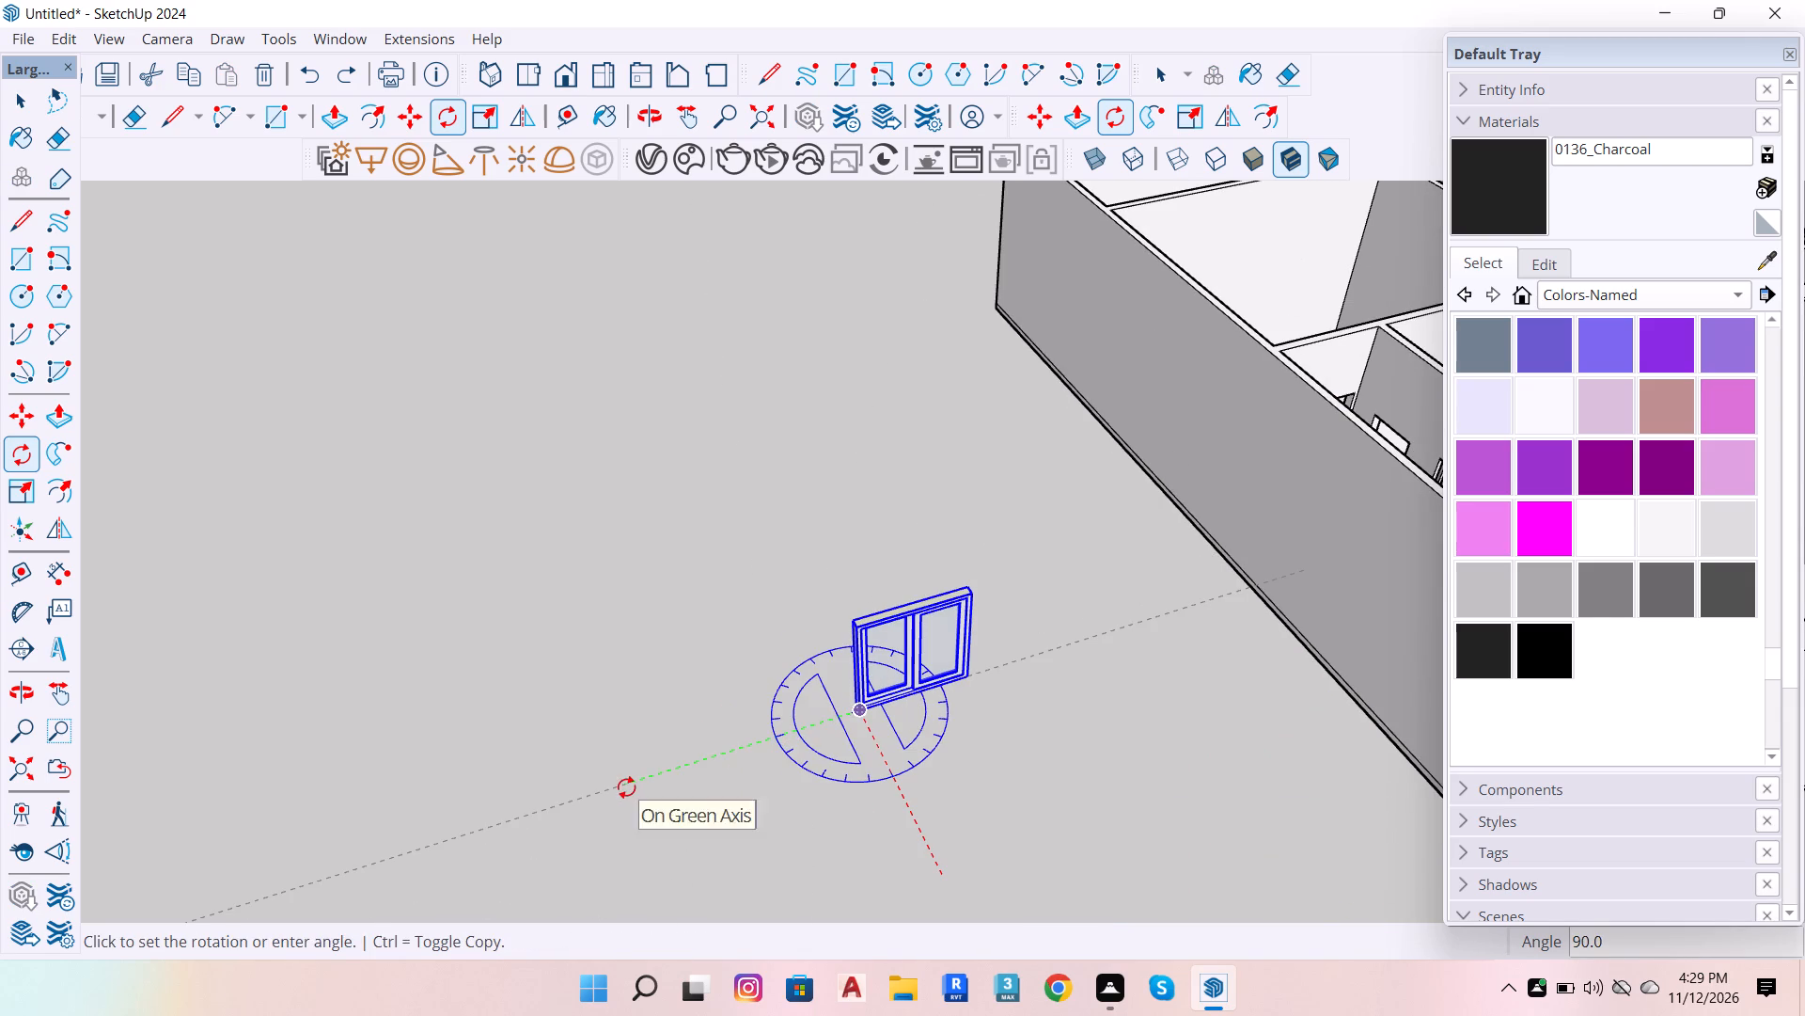
pyautogui.click(626, 787)
pyautogui.scroll(-5, 652, 728)
pyautogui.press('space')
# Move the window about 19' 4 1/2" by its lower corner to the matching corner of the narrow rear room's end-wall opening.
pyautogui.scroll(5, 910, 641)
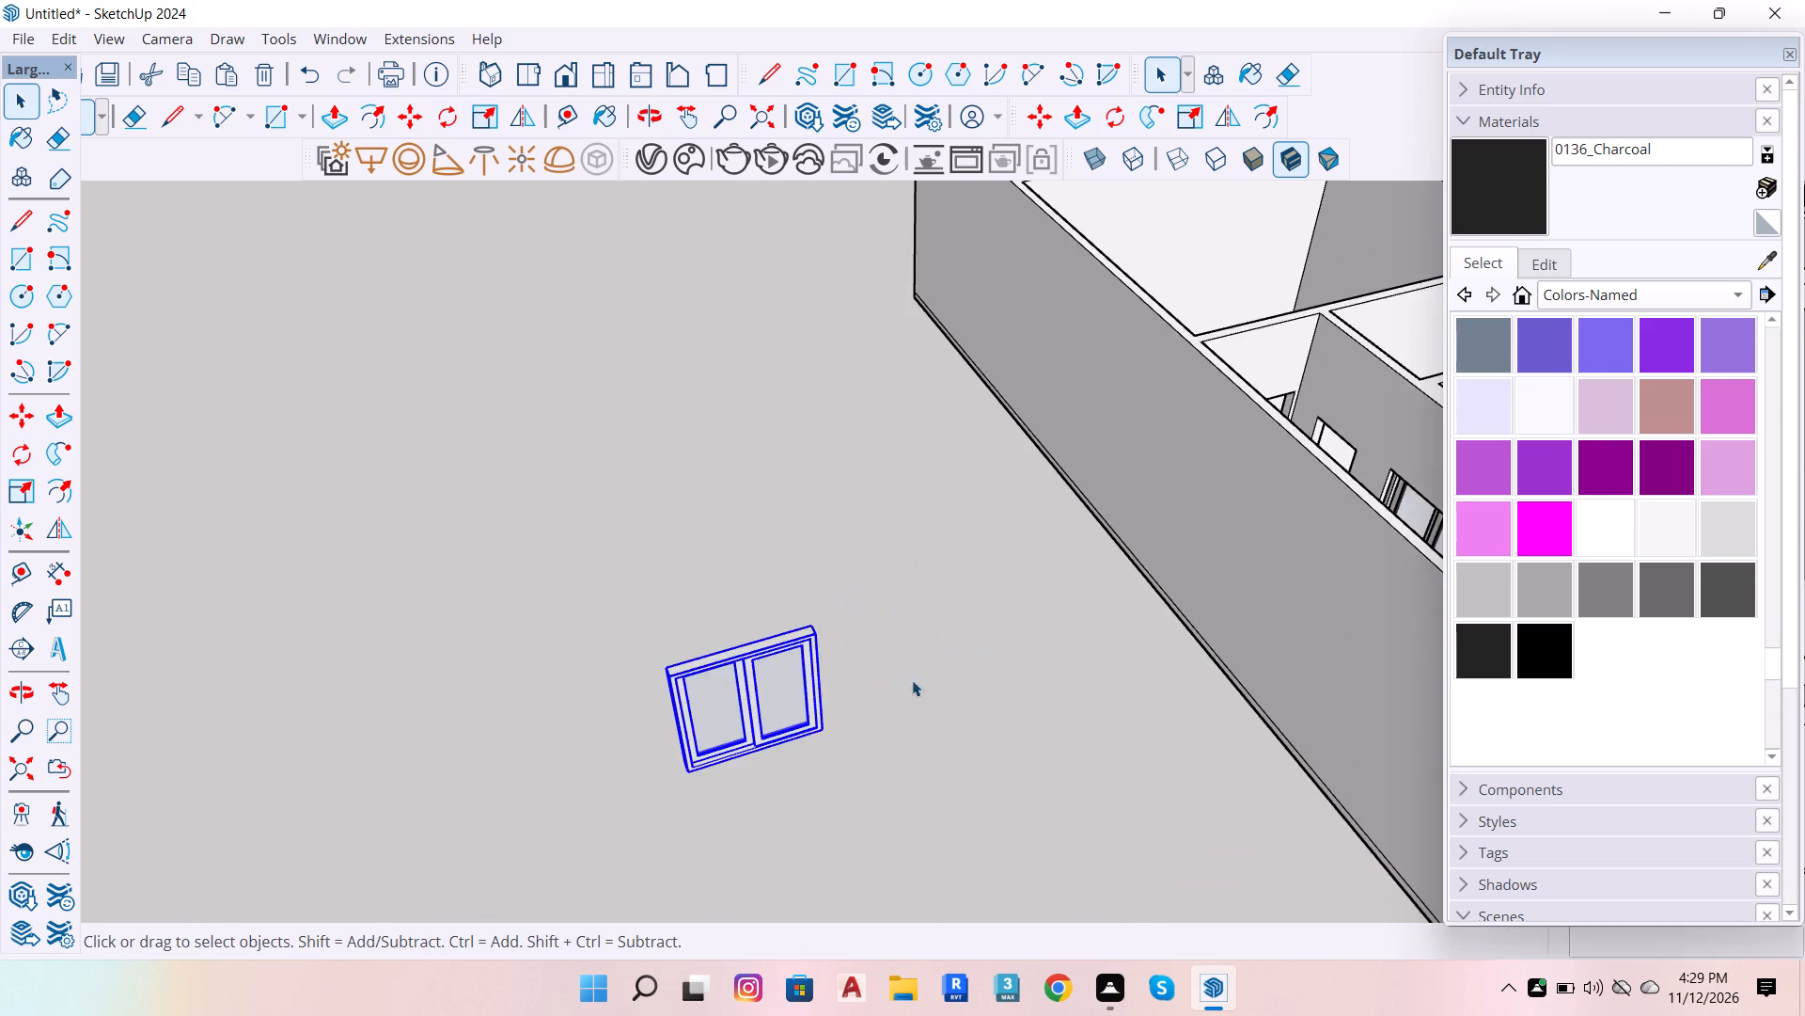
pyautogui.scroll(6, 857, 733)
pyautogui.press('m')
pyautogui.click(790, 720)
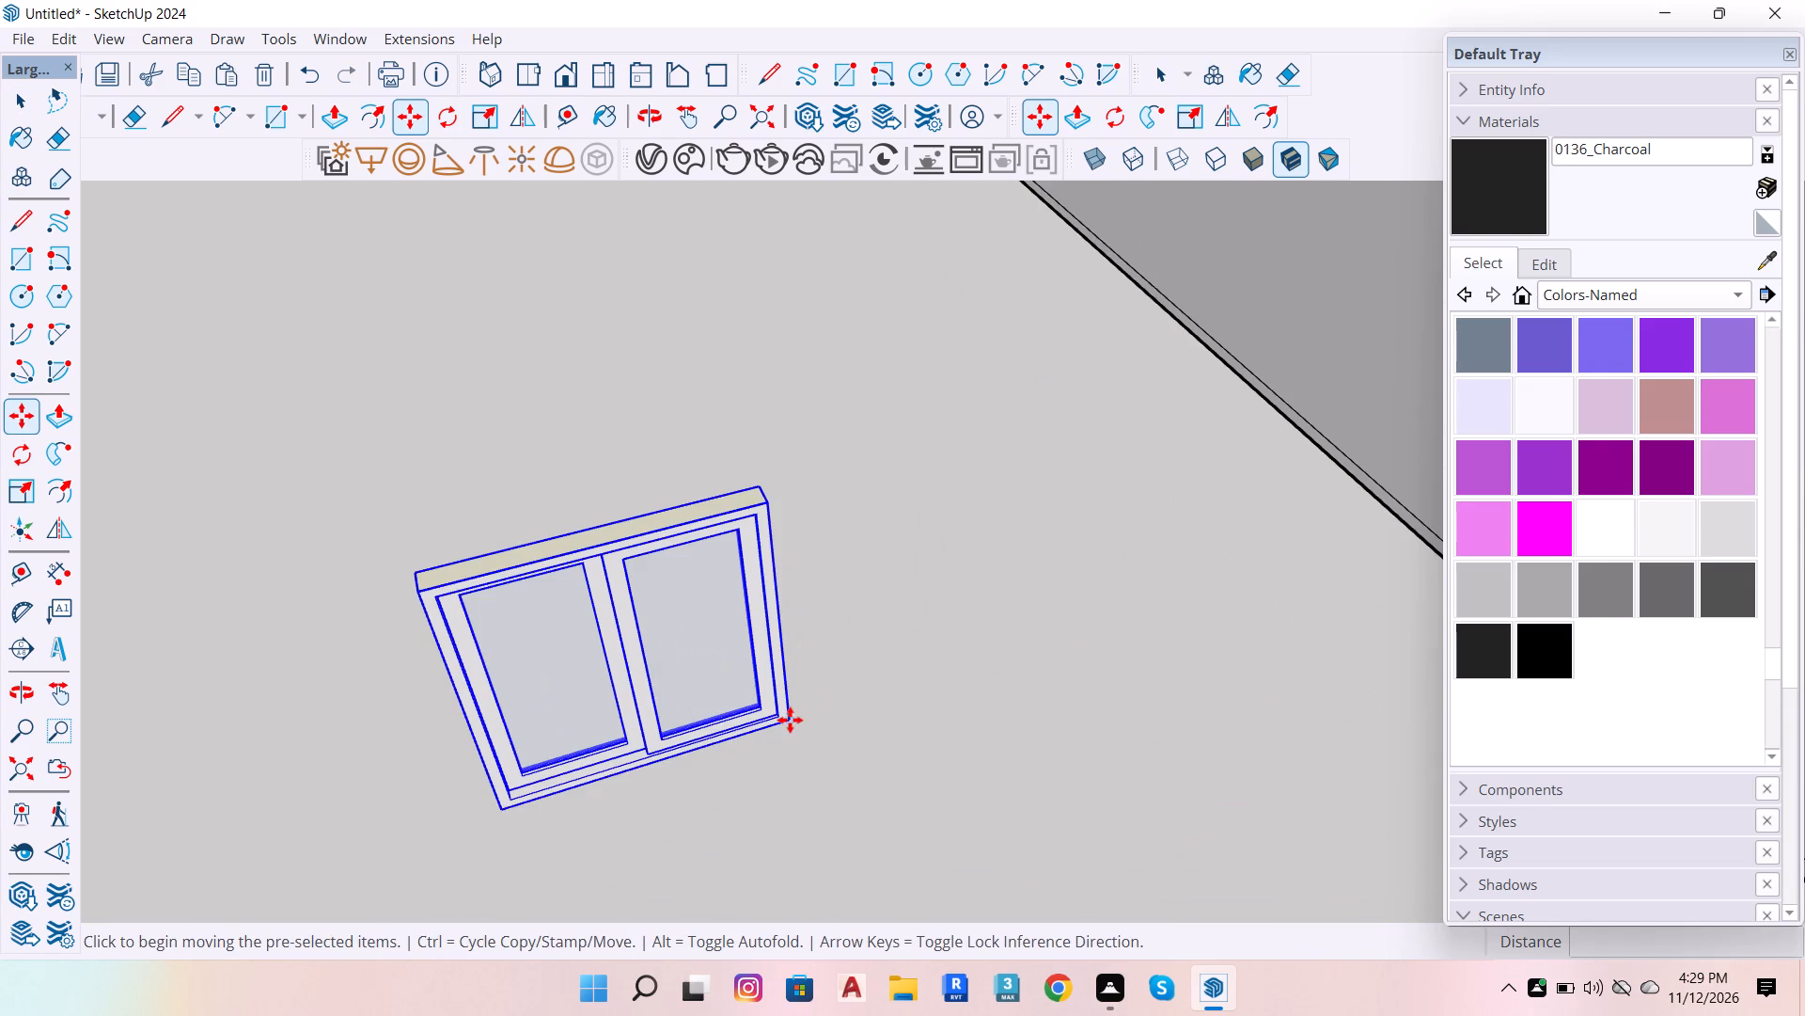
pyautogui.scroll(-19, 584, 659)
pyautogui.scroll(5, 892, 488)
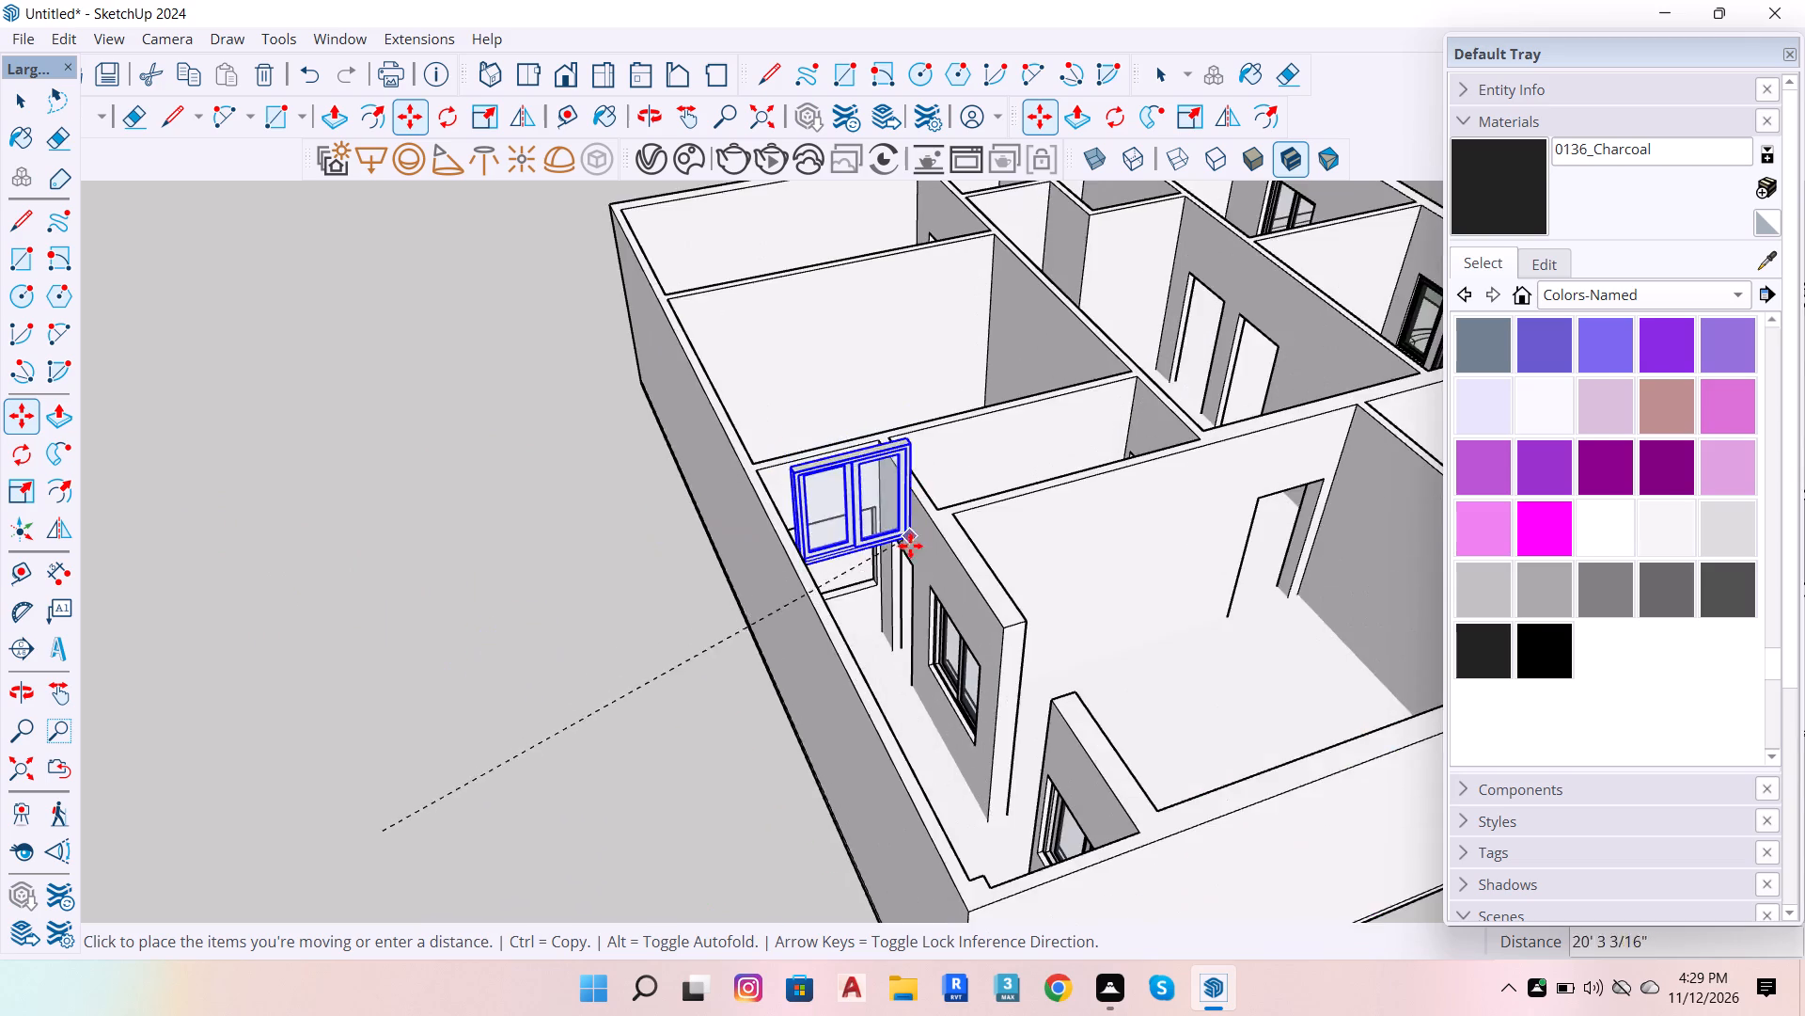
pyautogui.scroll(13, 910, 546)
pyautogui.scroll(4, 813, 641)
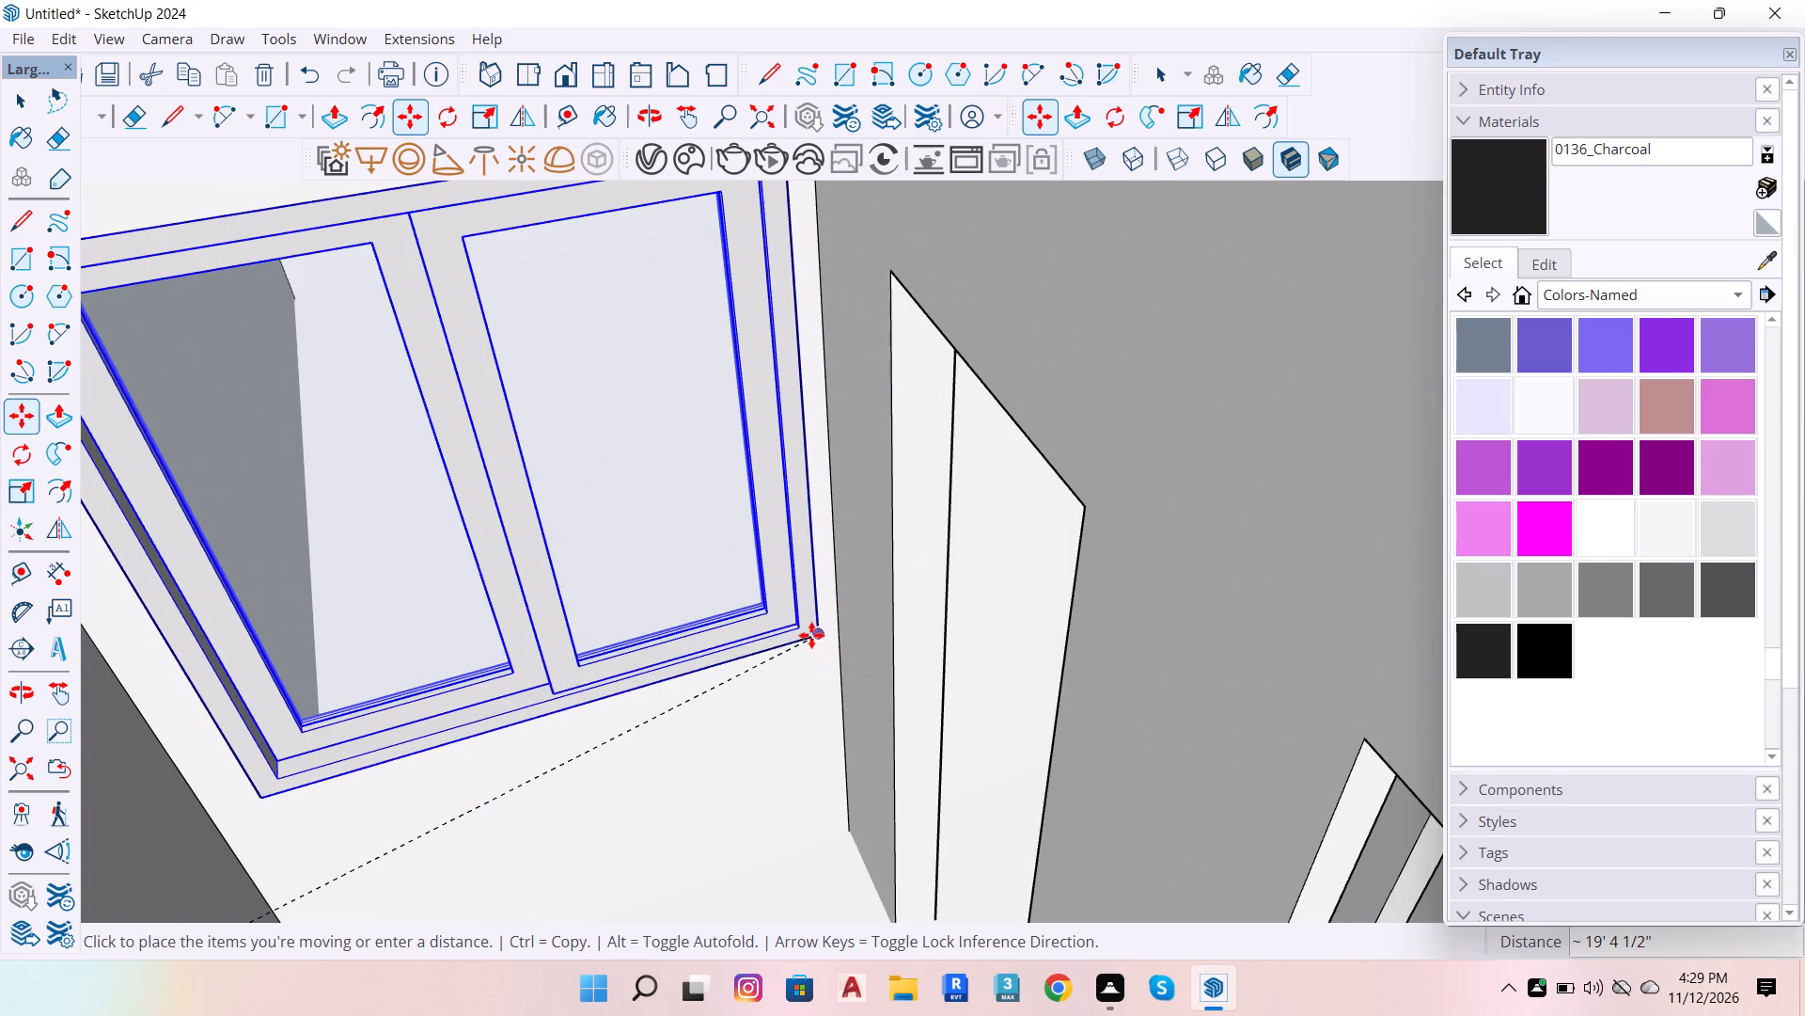
pyautogui.click(811, 635)
pyautogui.scroll(-6, 897, 592)
pyautogui.press('space')
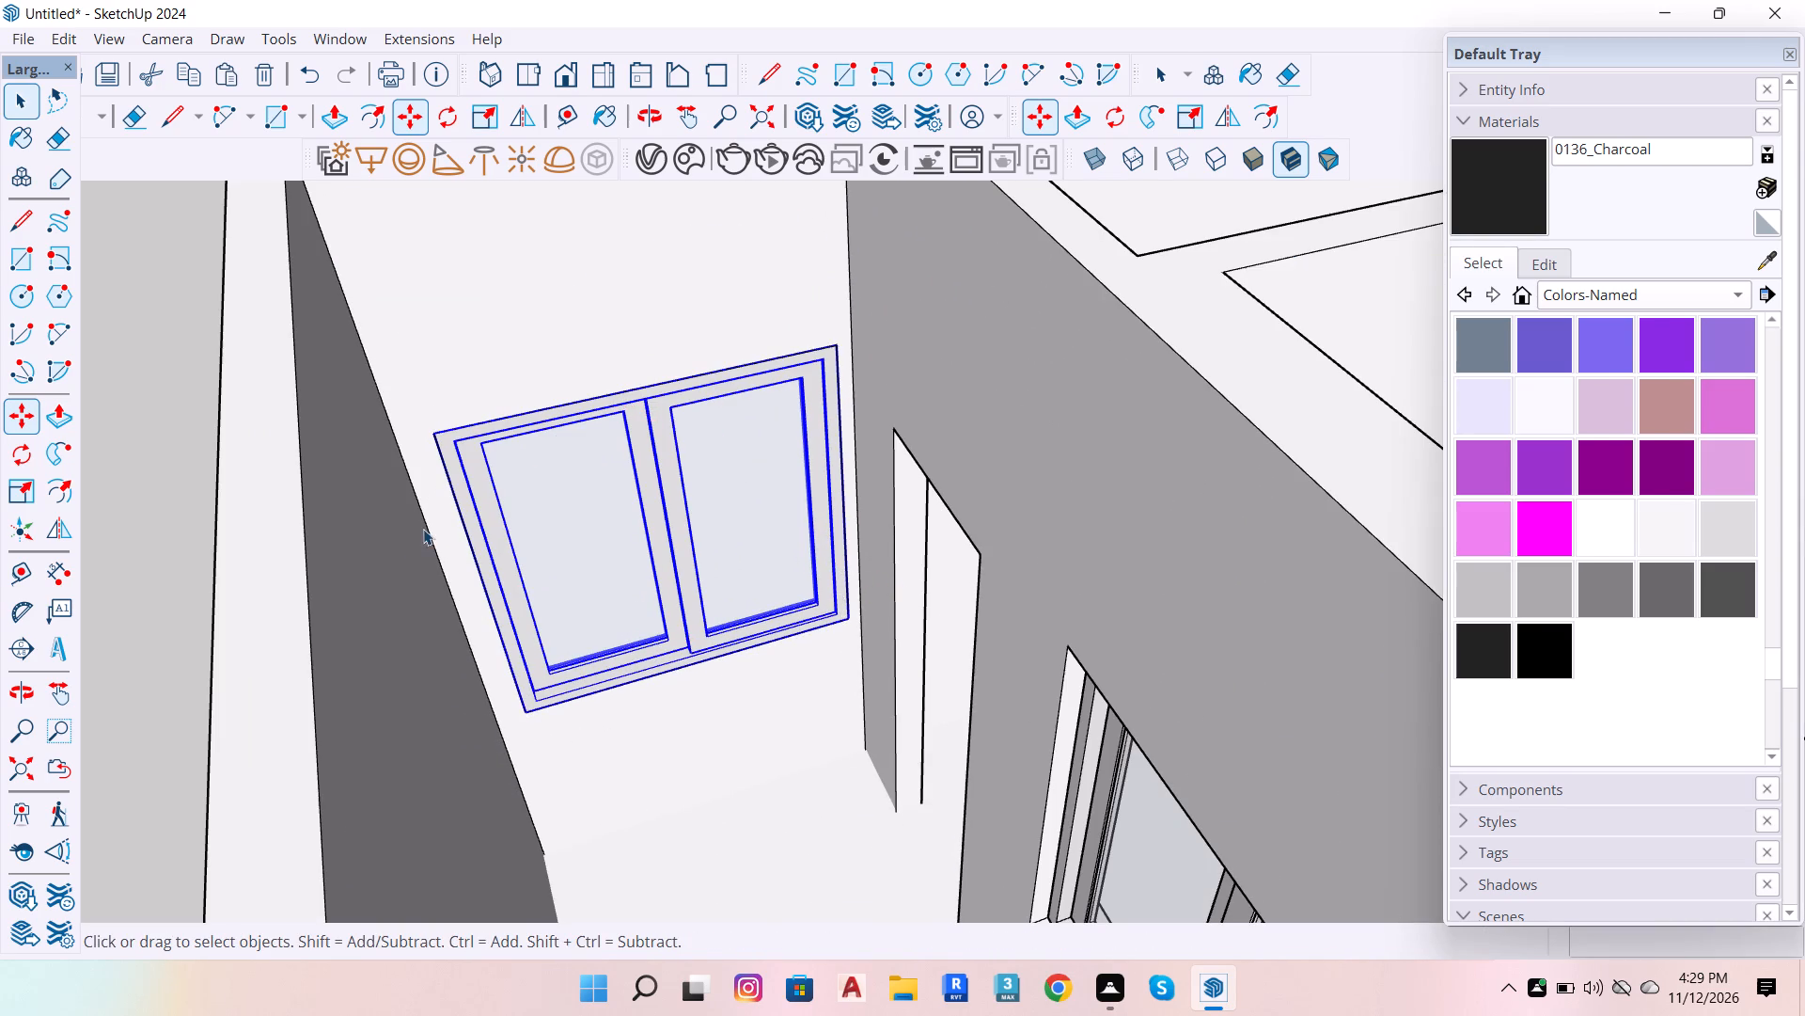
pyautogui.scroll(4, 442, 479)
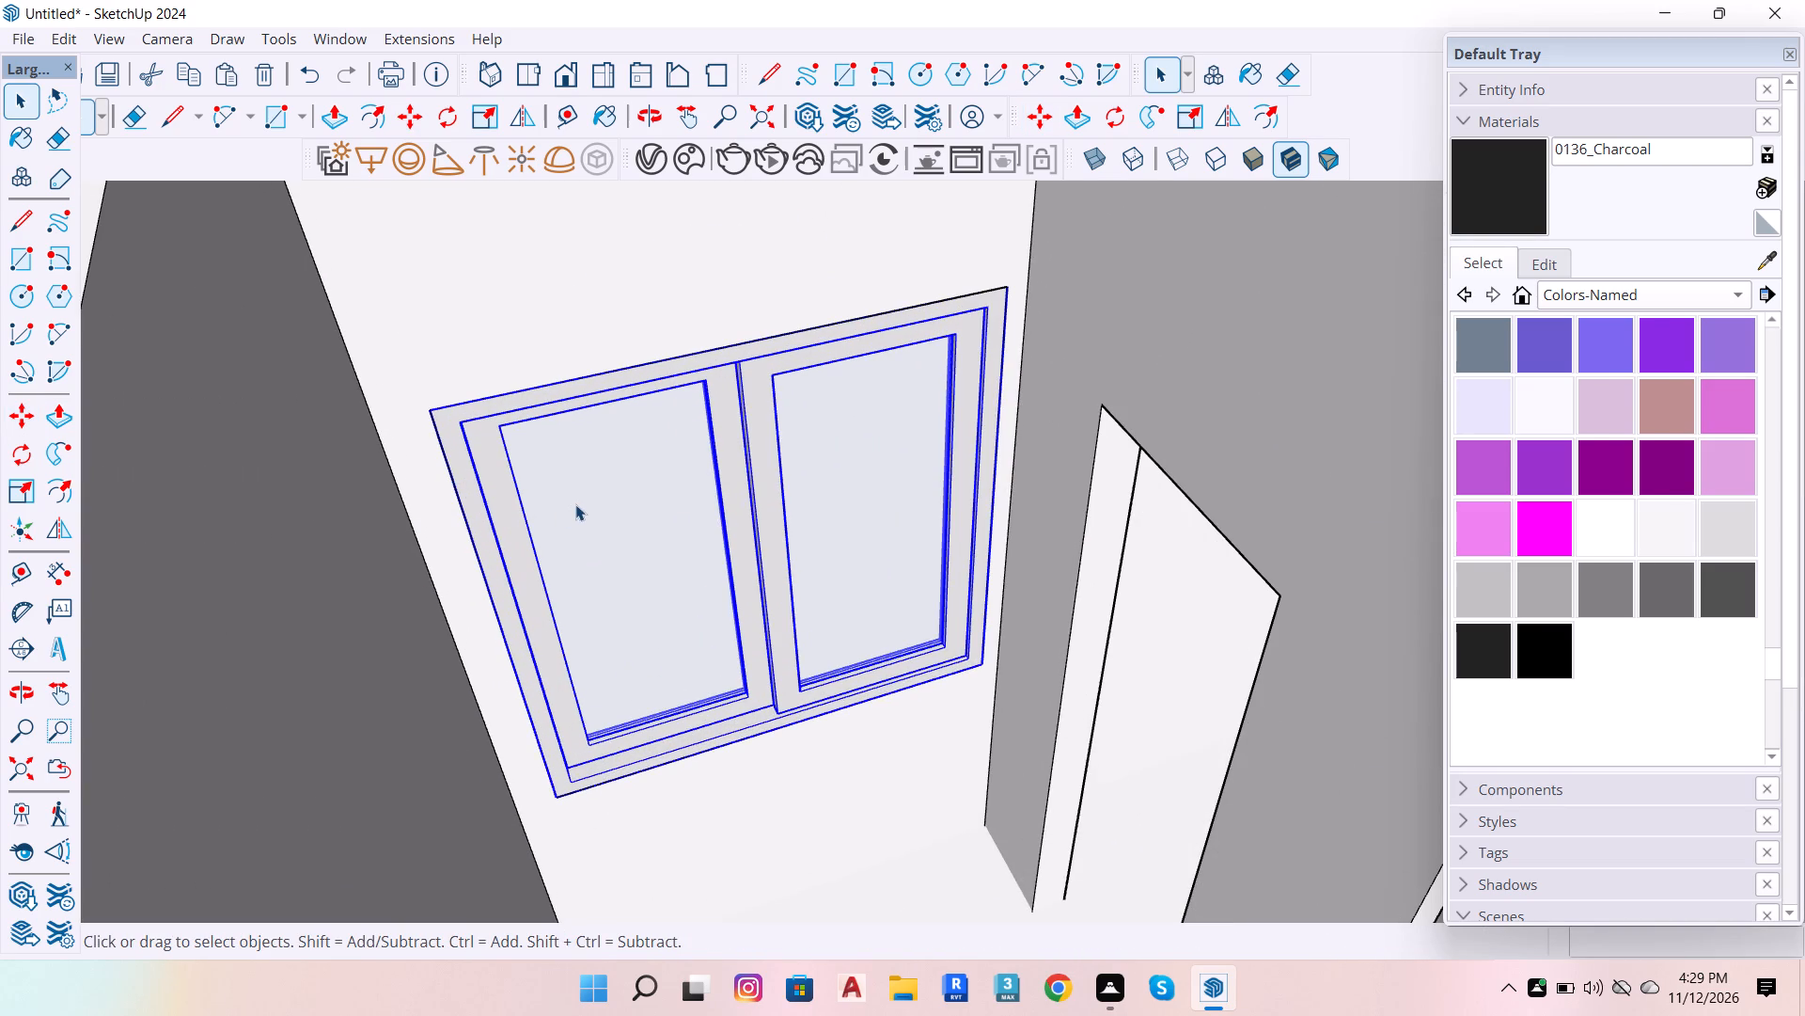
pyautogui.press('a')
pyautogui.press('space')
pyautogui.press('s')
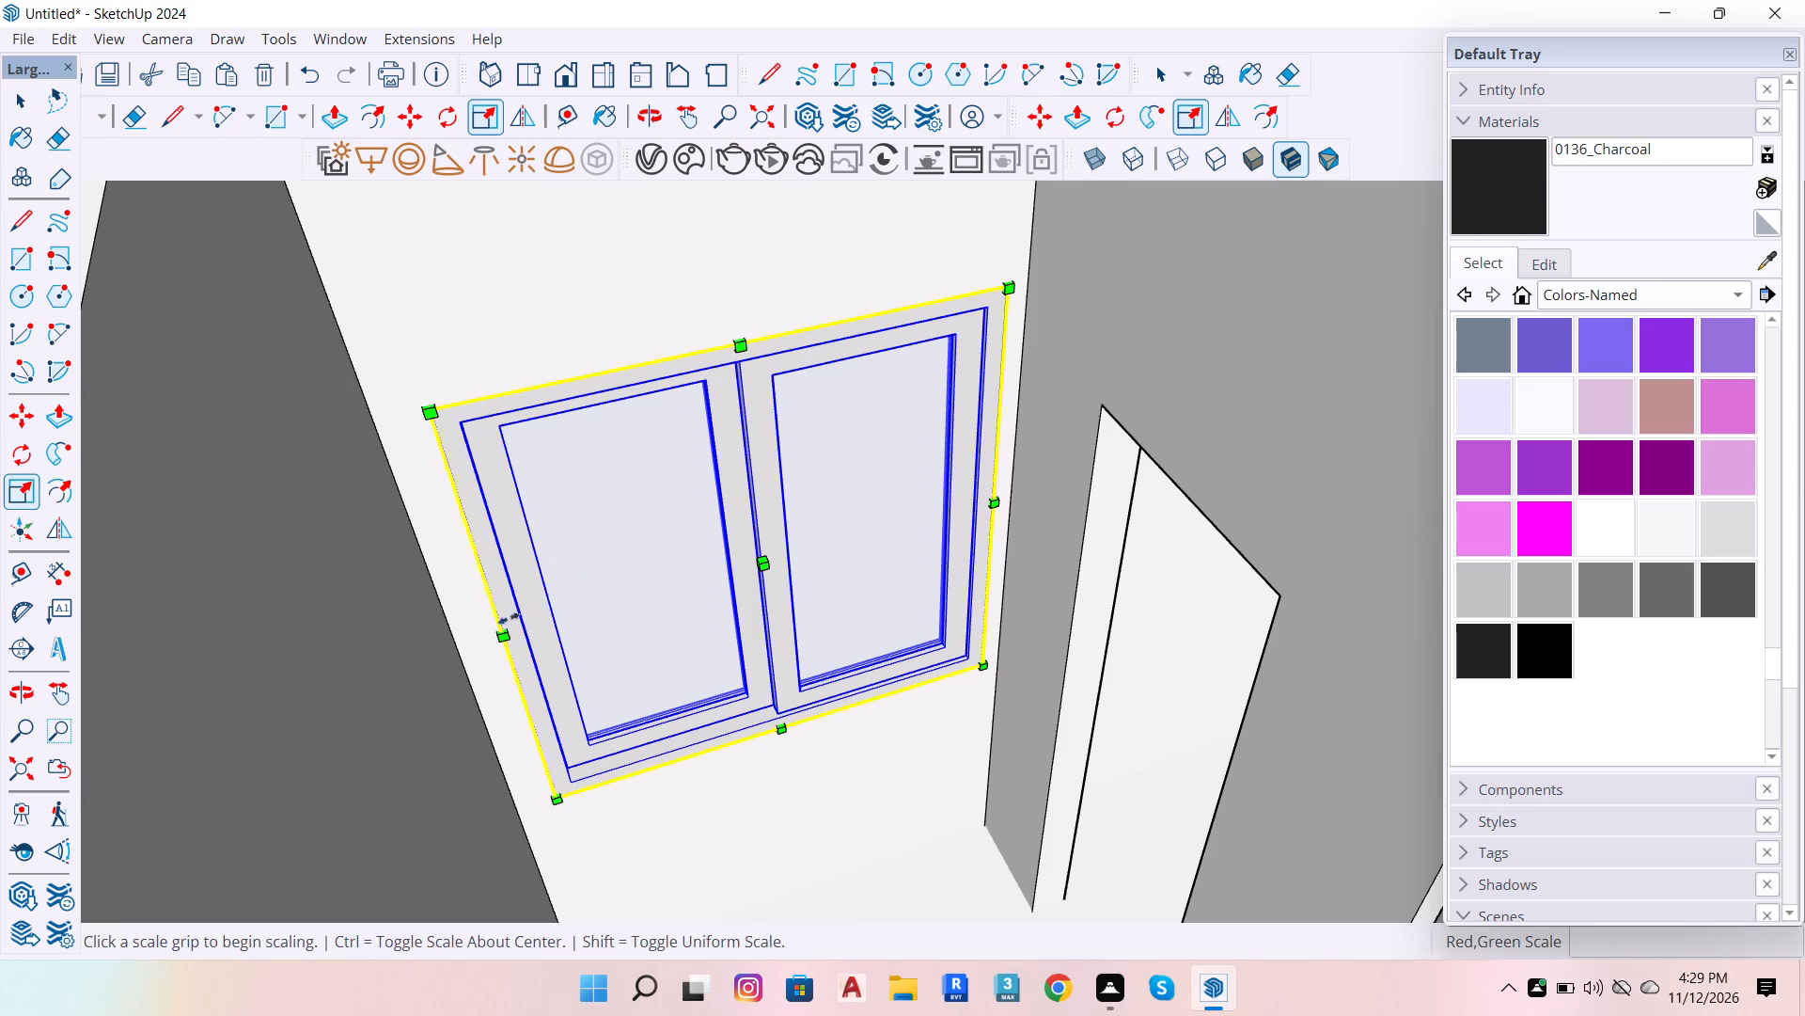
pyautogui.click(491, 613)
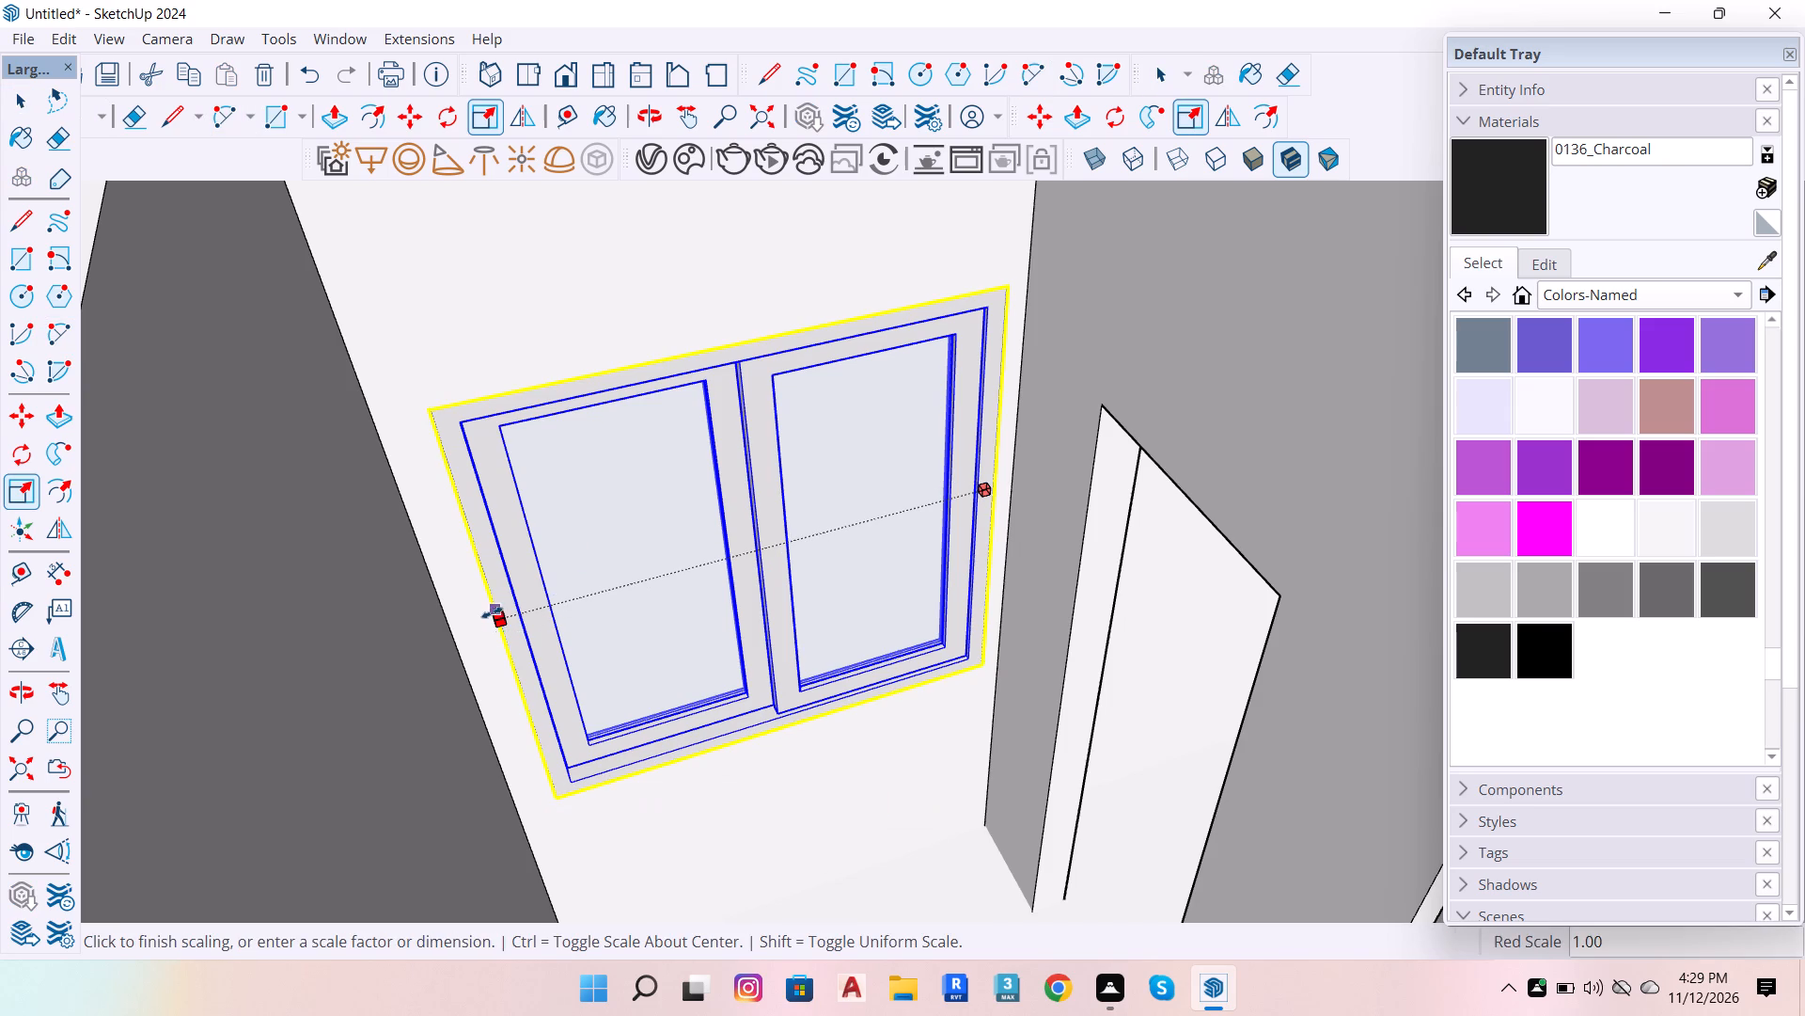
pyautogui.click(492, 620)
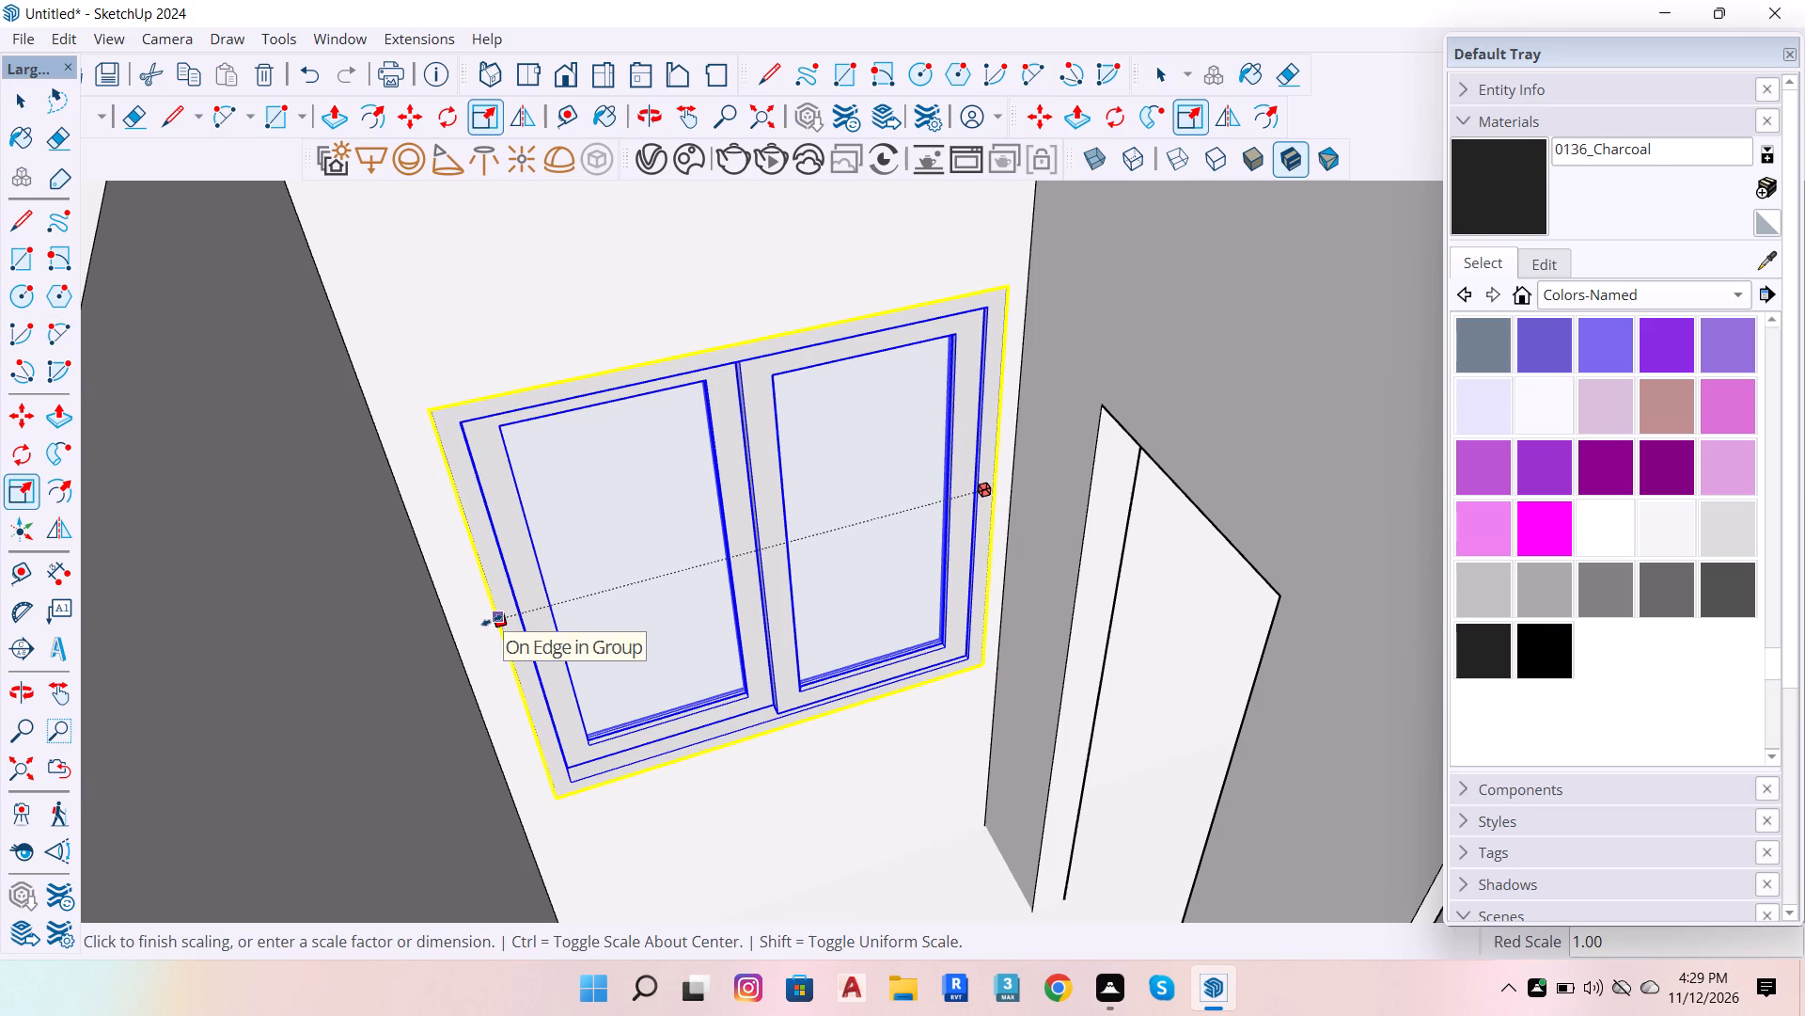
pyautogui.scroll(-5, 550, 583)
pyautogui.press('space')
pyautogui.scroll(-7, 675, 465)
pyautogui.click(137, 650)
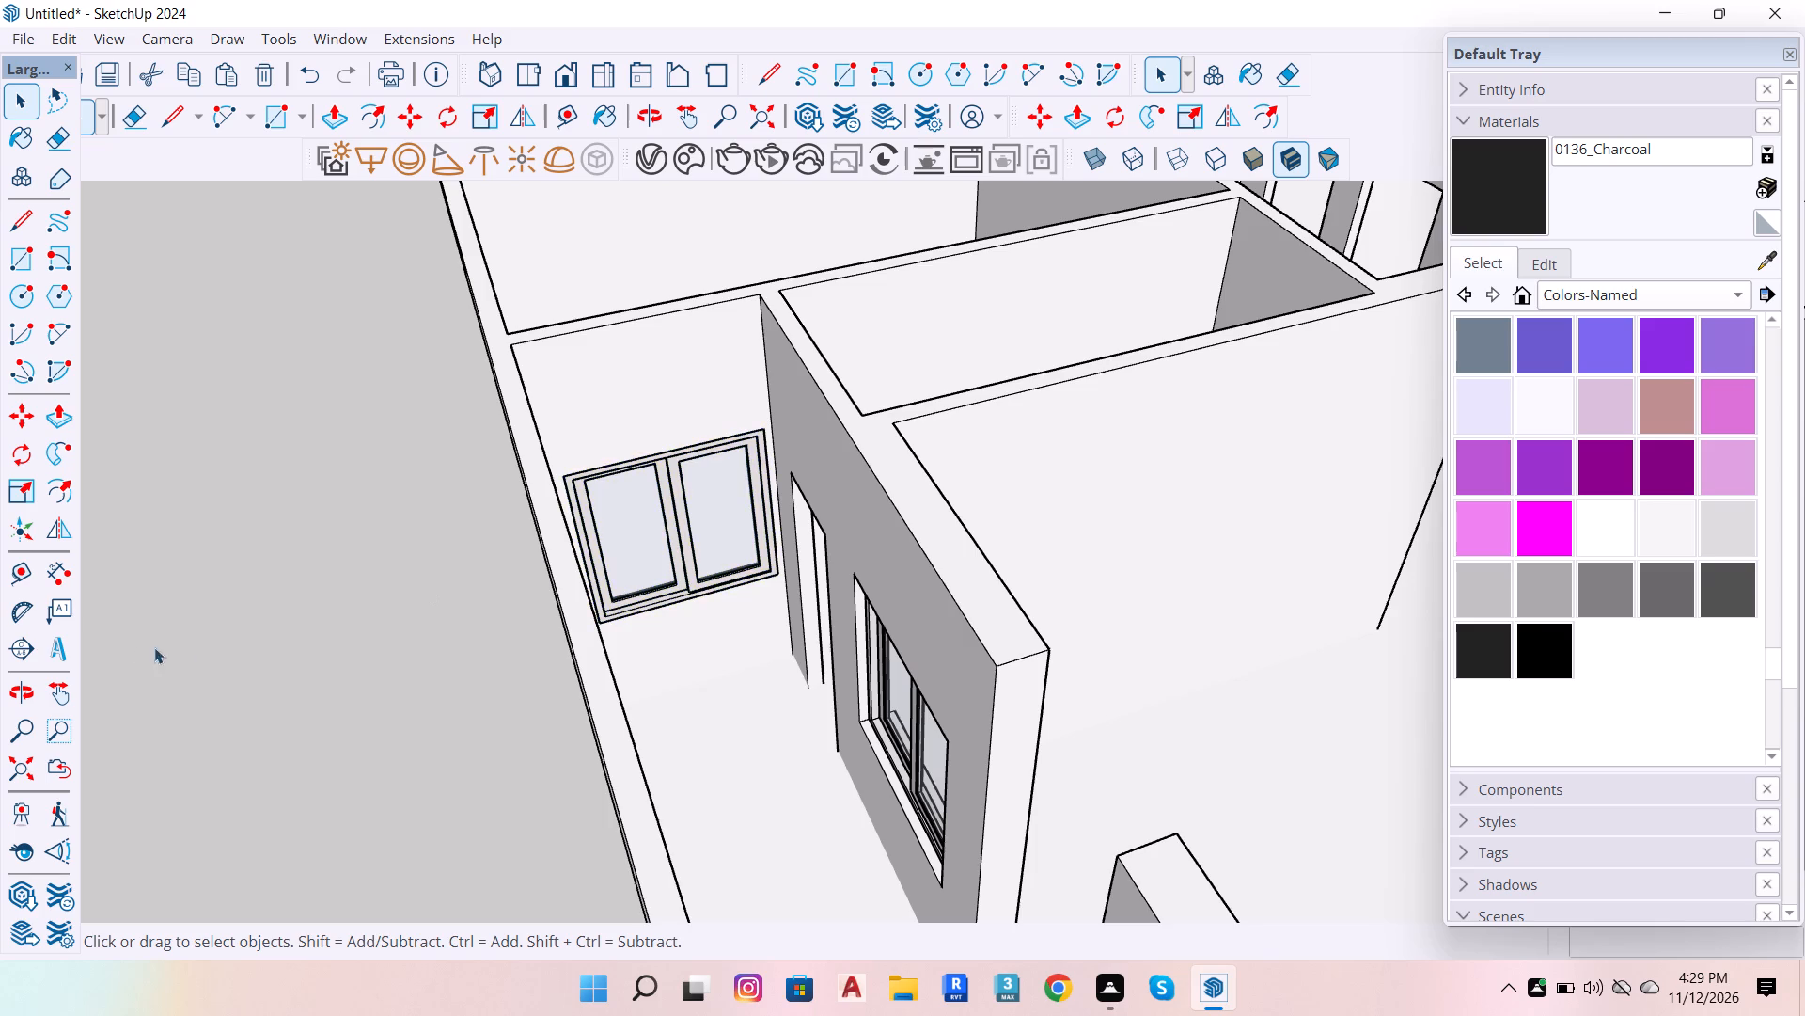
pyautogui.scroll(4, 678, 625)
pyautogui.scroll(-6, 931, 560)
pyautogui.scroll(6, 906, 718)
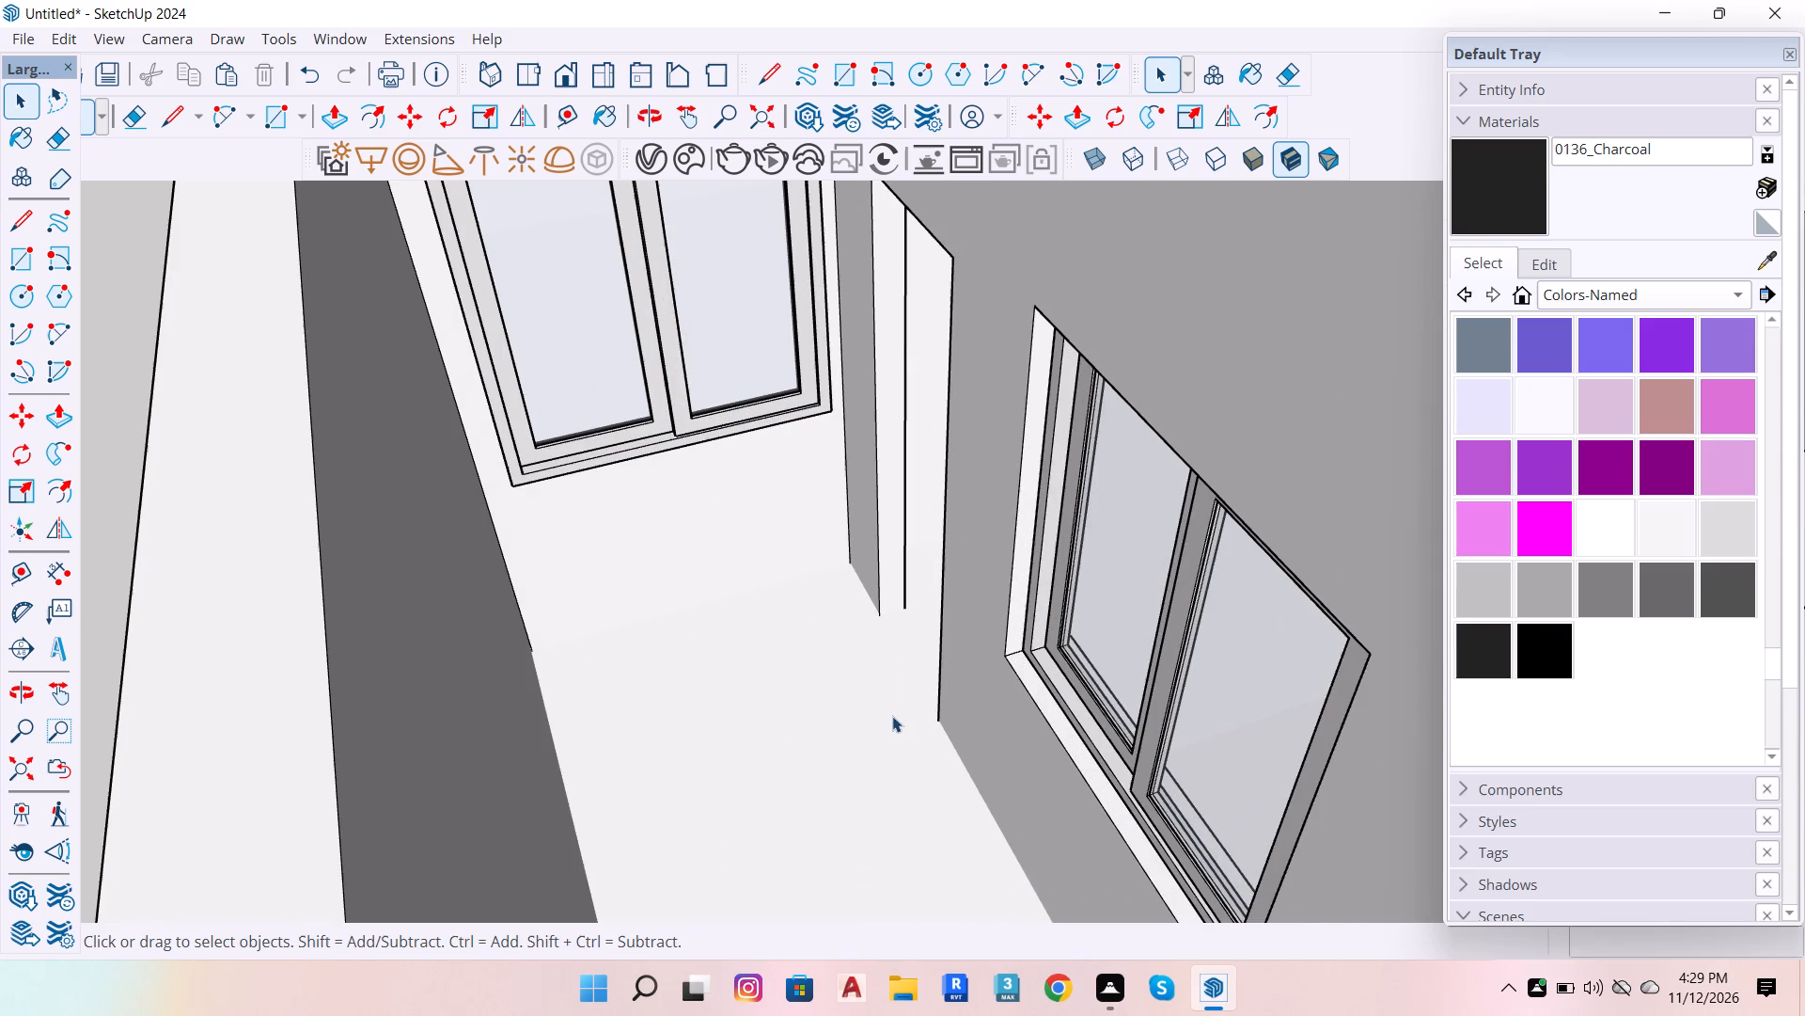
# Inside the floor slab group, Push/Pull the slab's top face down about 3 5/8" to the bottom corner of the doorway wall.
pyautogui.click(892, 716)
pyautogui.scroll(-17, 756, 768)
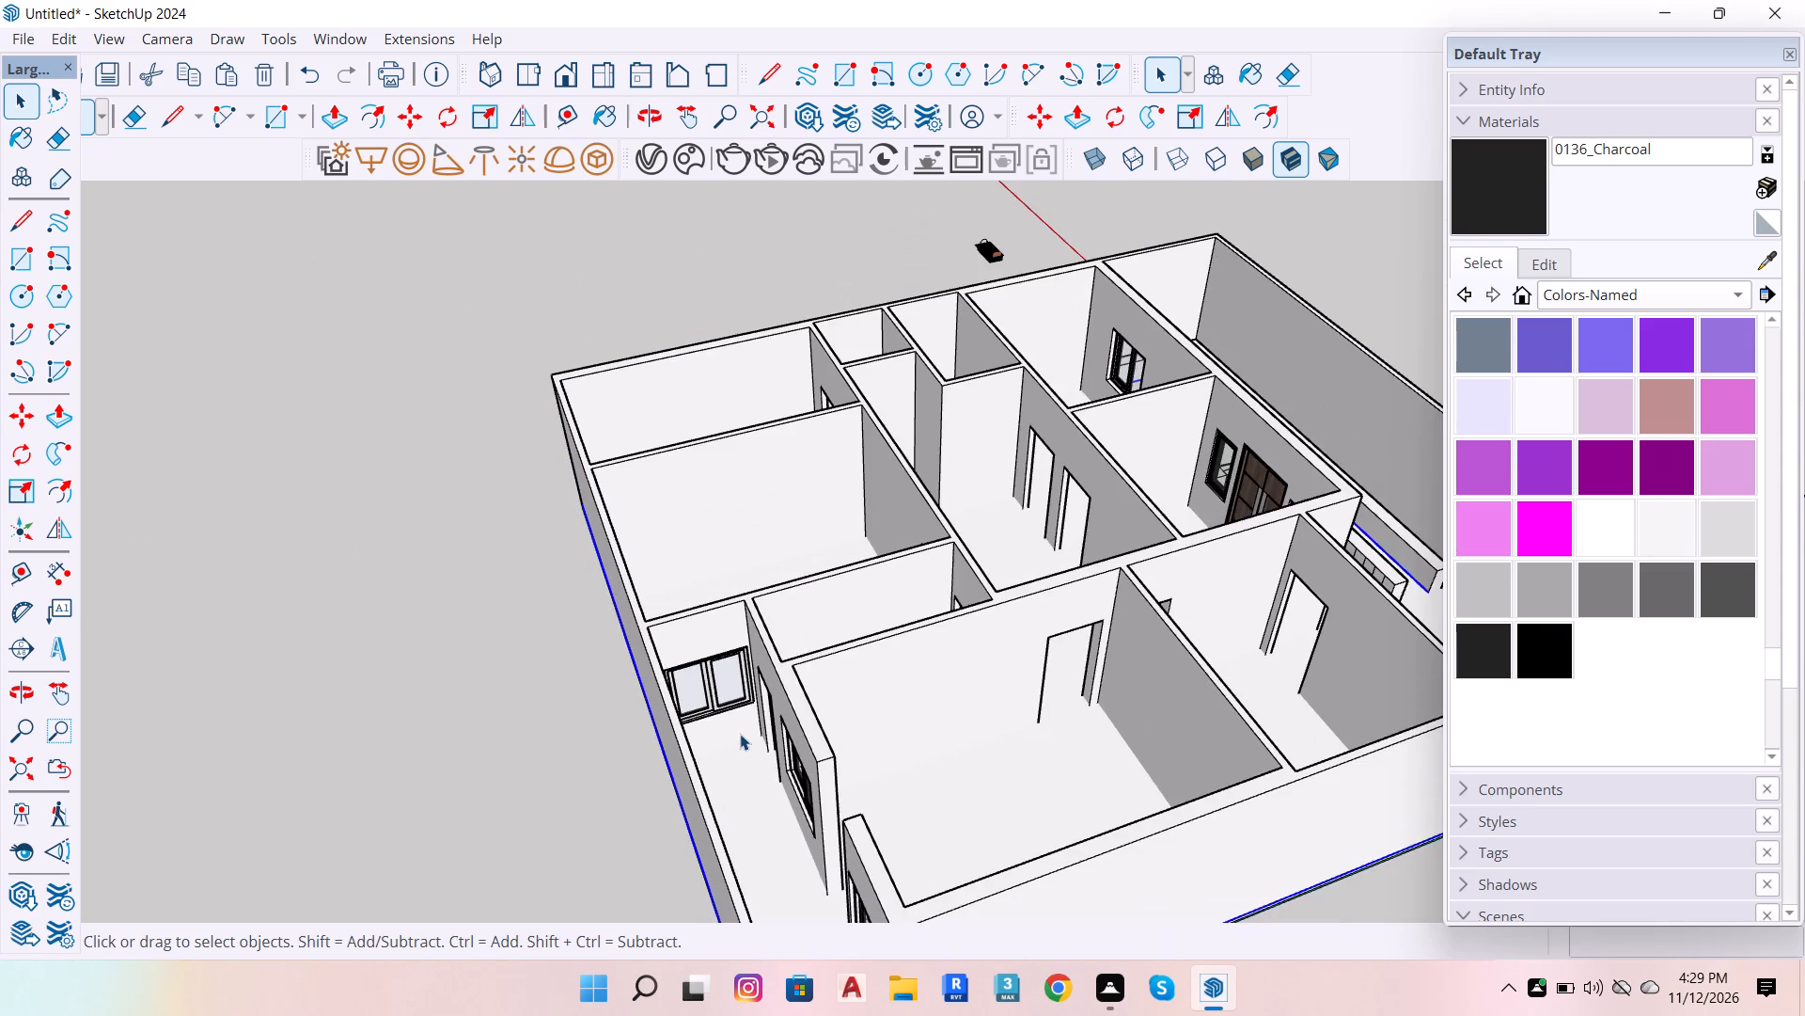
pyautogui.scroll(4, 740, 734)
pyautogui.press('o')
pyautogui.moveTo(749, 741); pyautogui.dragTo(1027, 841)
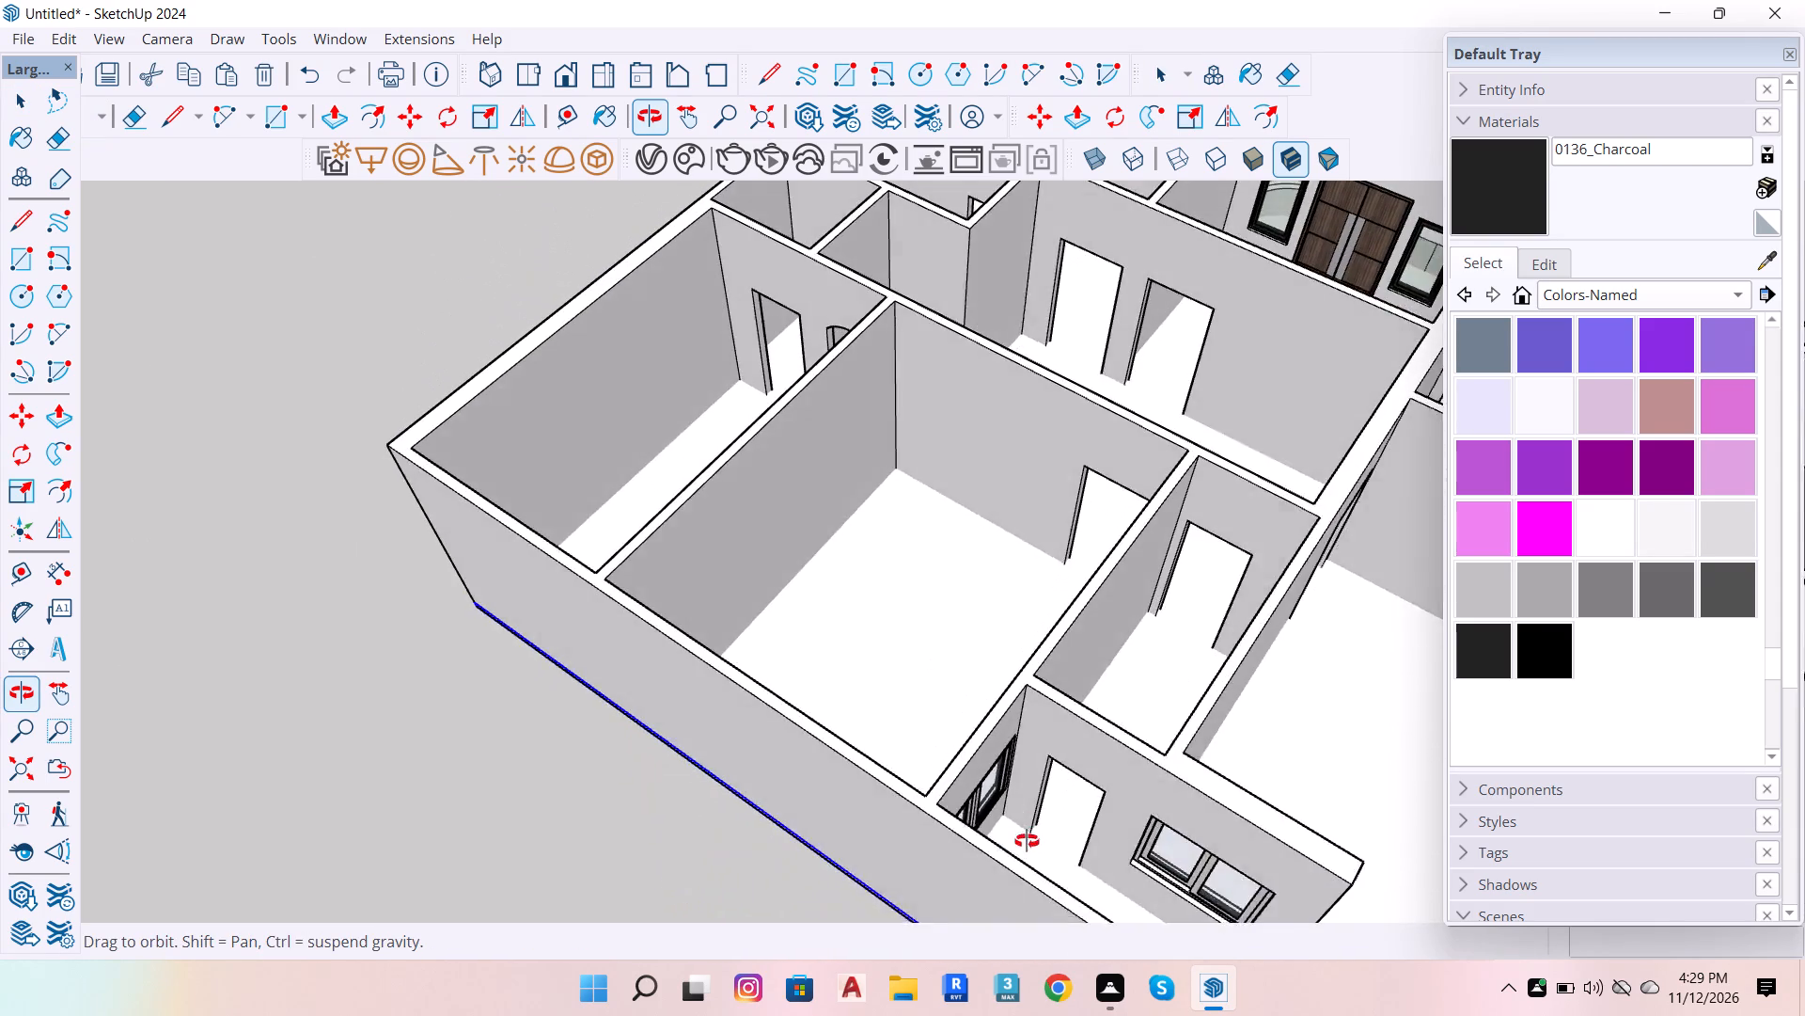
pyautogui.moveTo(1027, 841); pyautogui.dragTo(1038, 833)
pyautogui.scroll(11, 1121, 758)
pyautogui.scroll(-6, 1102, 824)
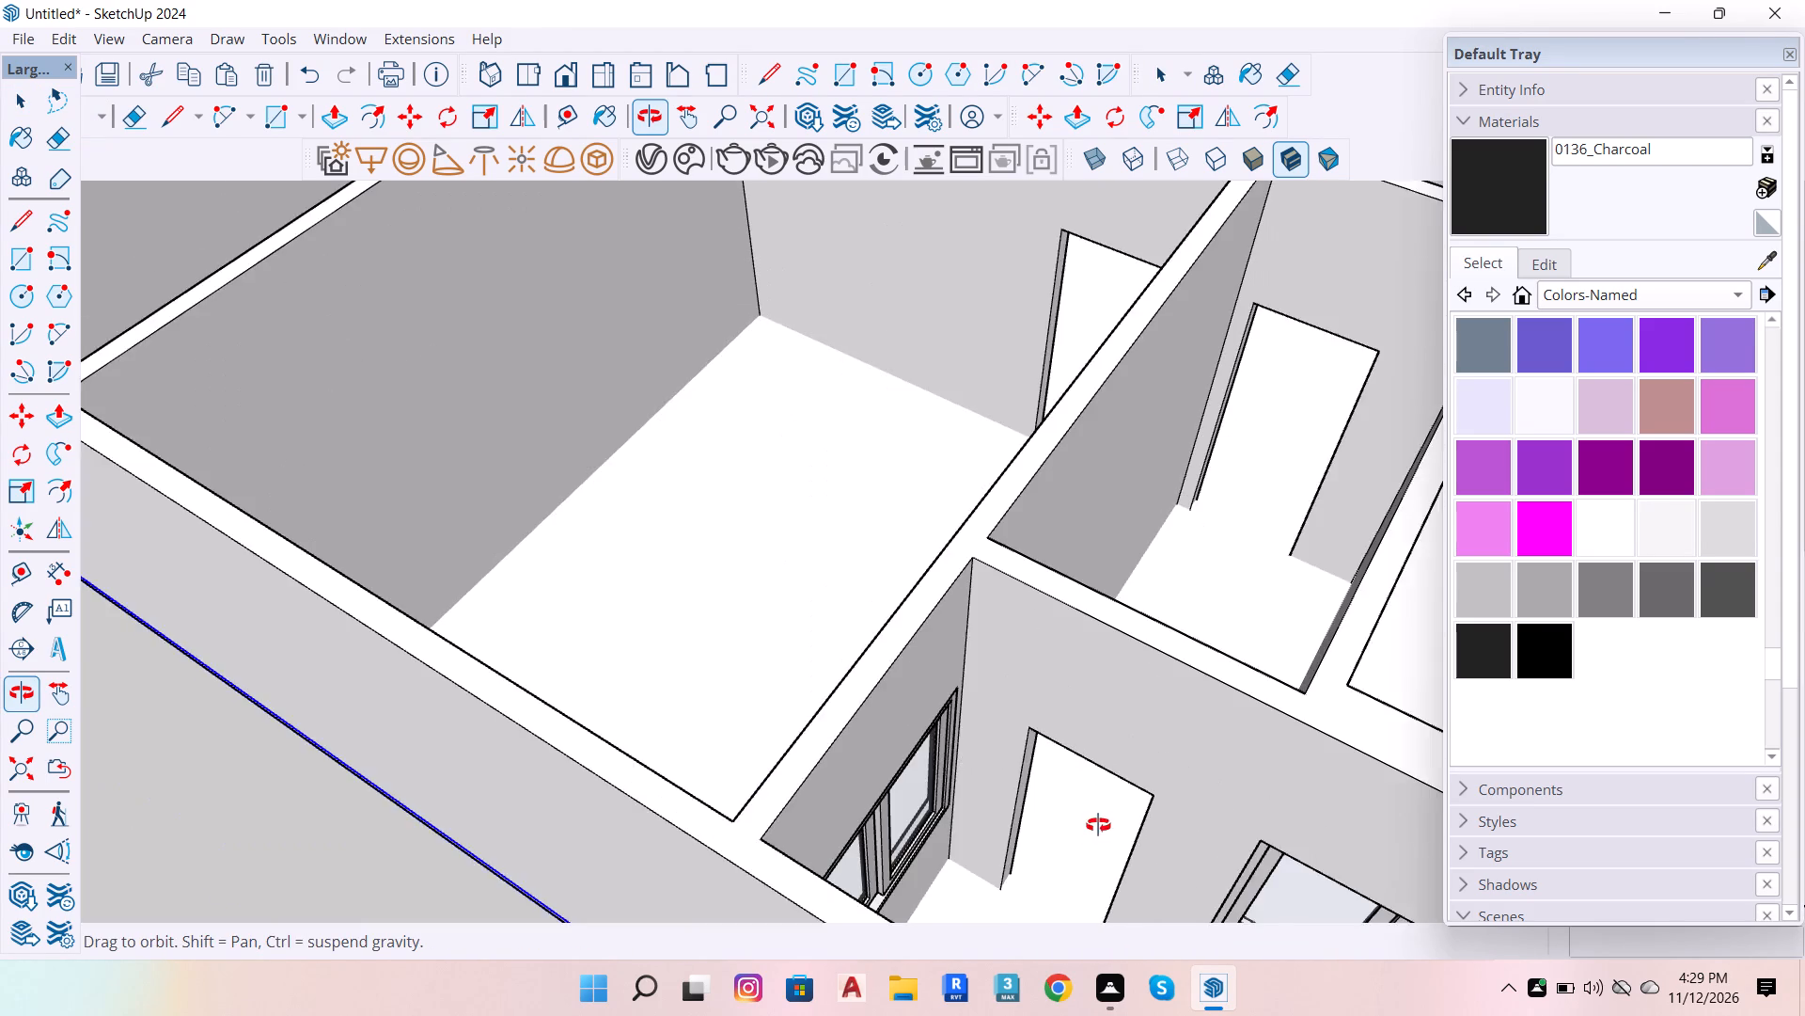
pyautogui.scroll(3, 1030, 870)
pyautogui.press('space')
pyautogui.doubleClick(997, 909)
pyautogui.scroll(-6, 961, 706)
pyautogui.scroll(6, 947, 769)
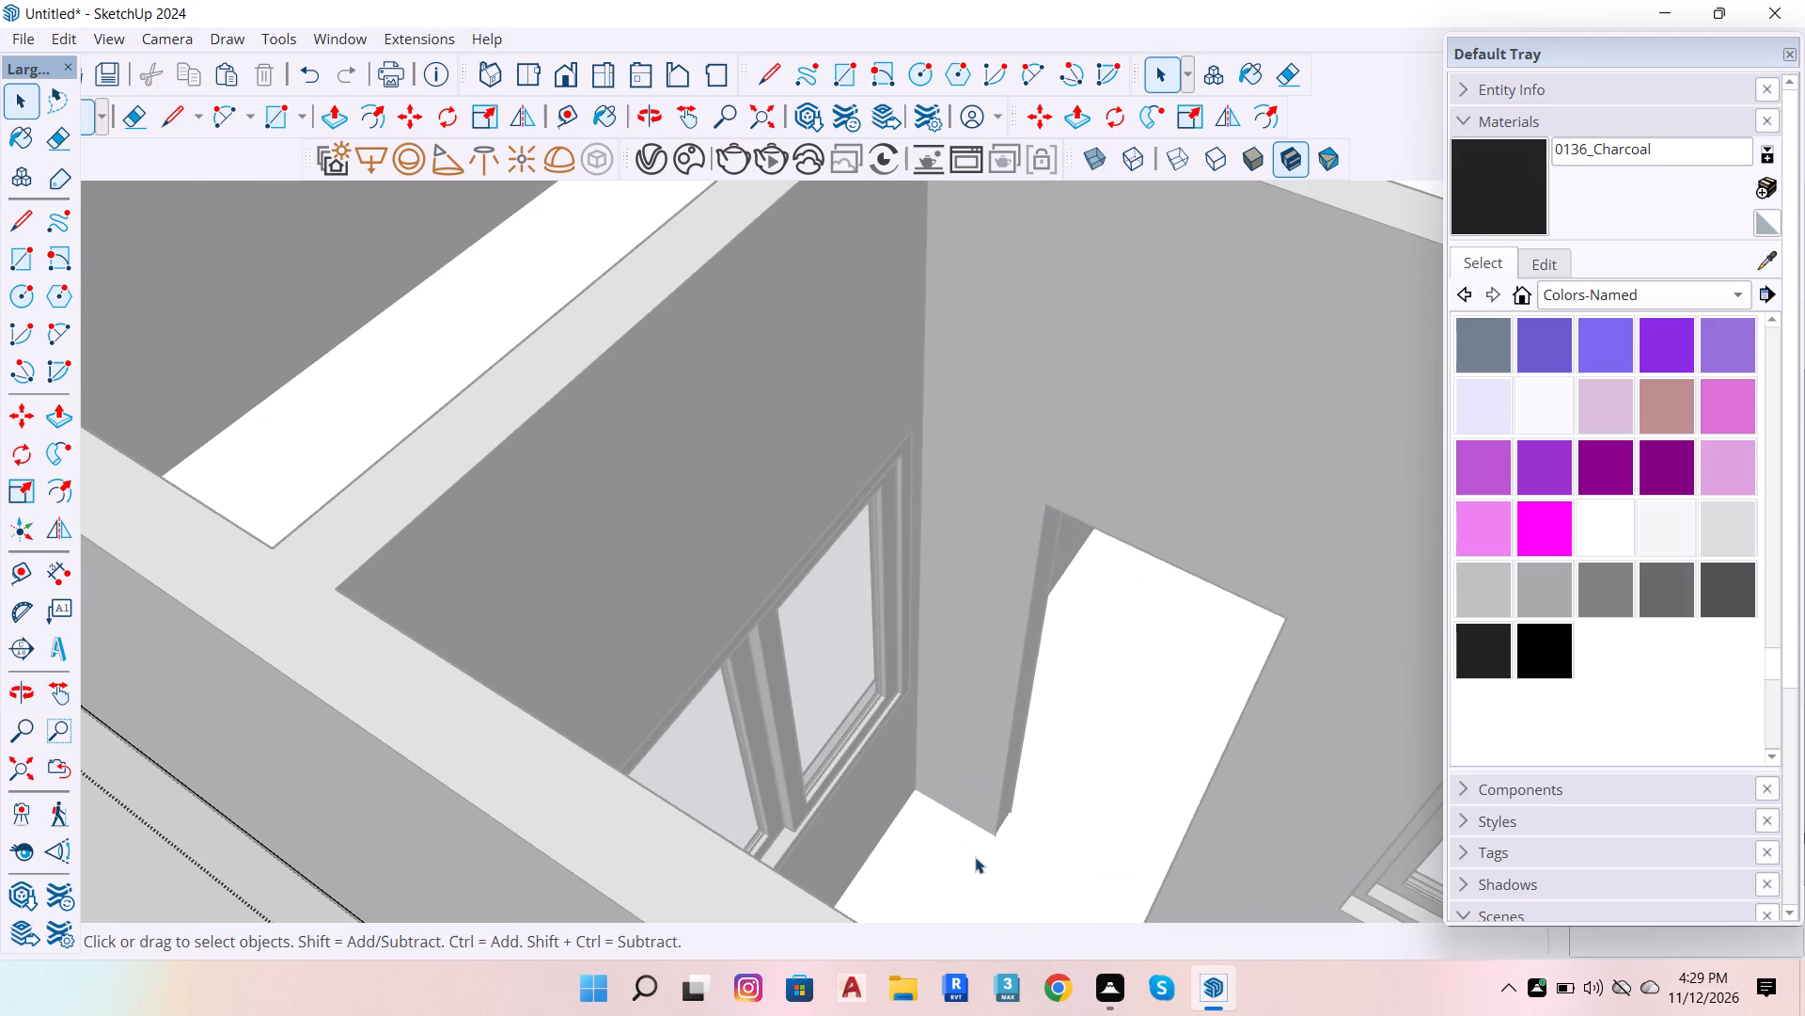
pyautogui.doubleClick(977, 859)
pyautogui.scroll(6, 1002, 859)
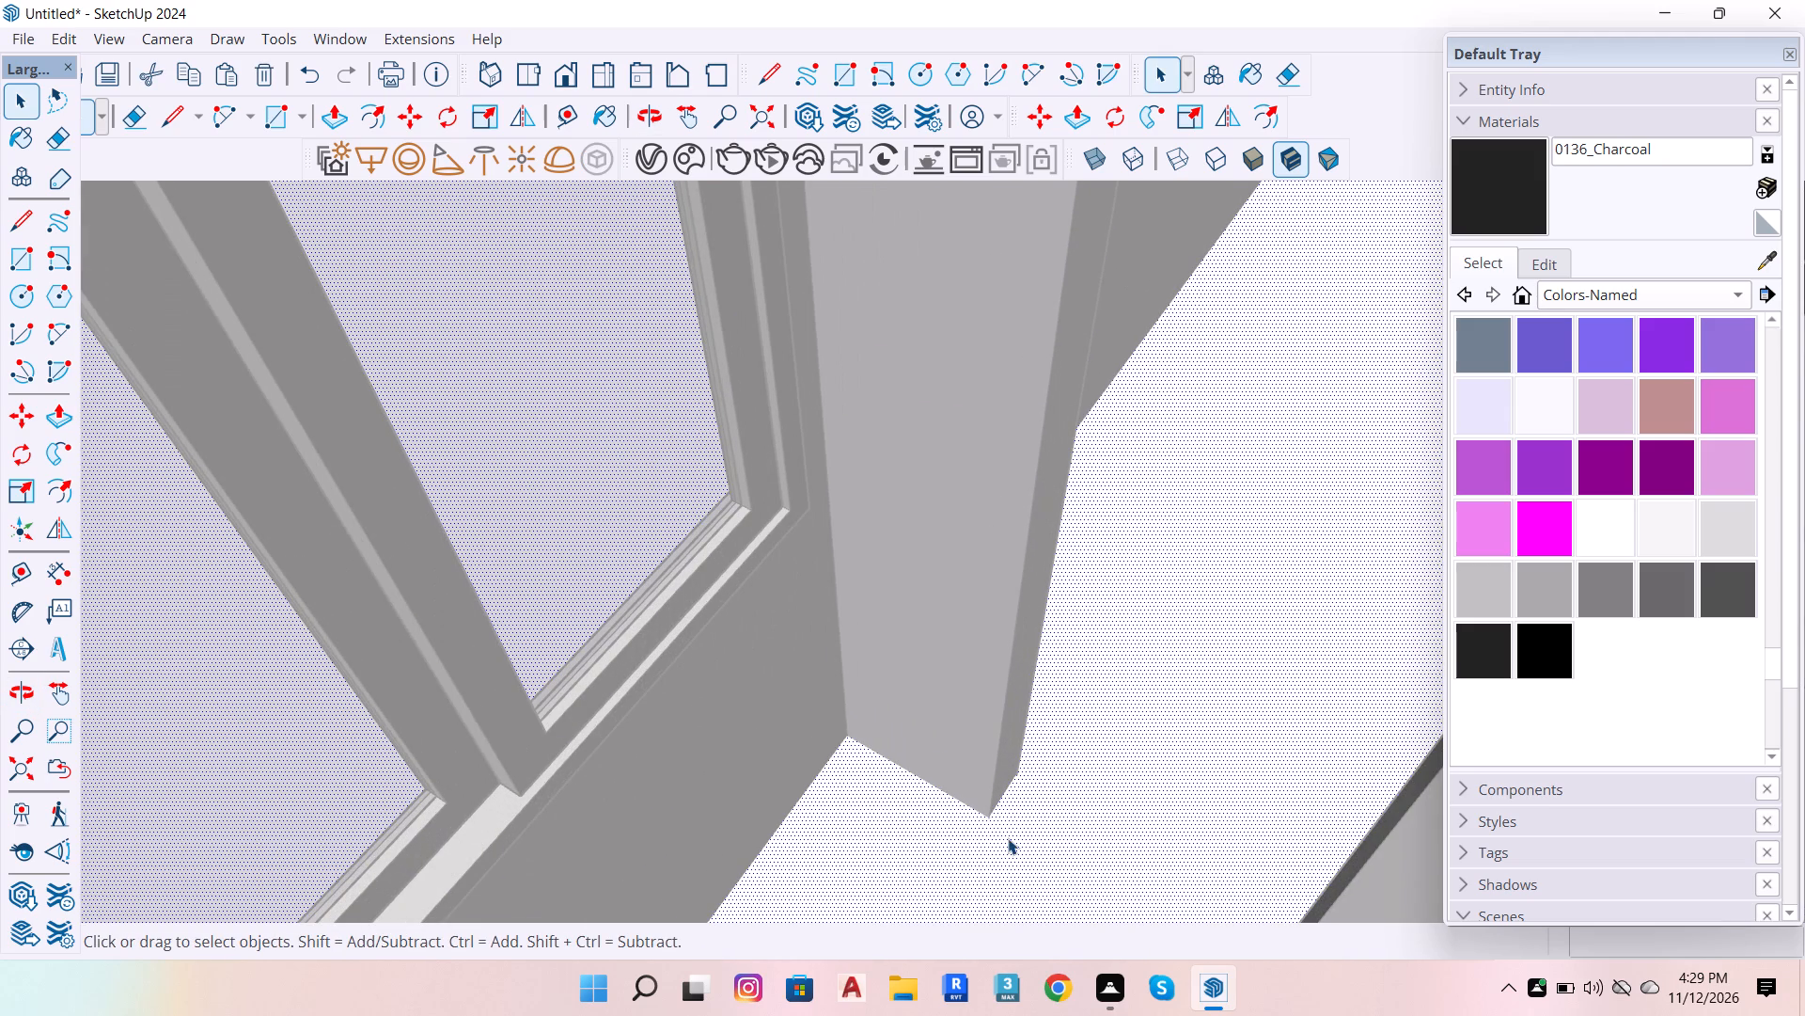
pyautogui.press('p')
pyautogui.click(1008, 838)
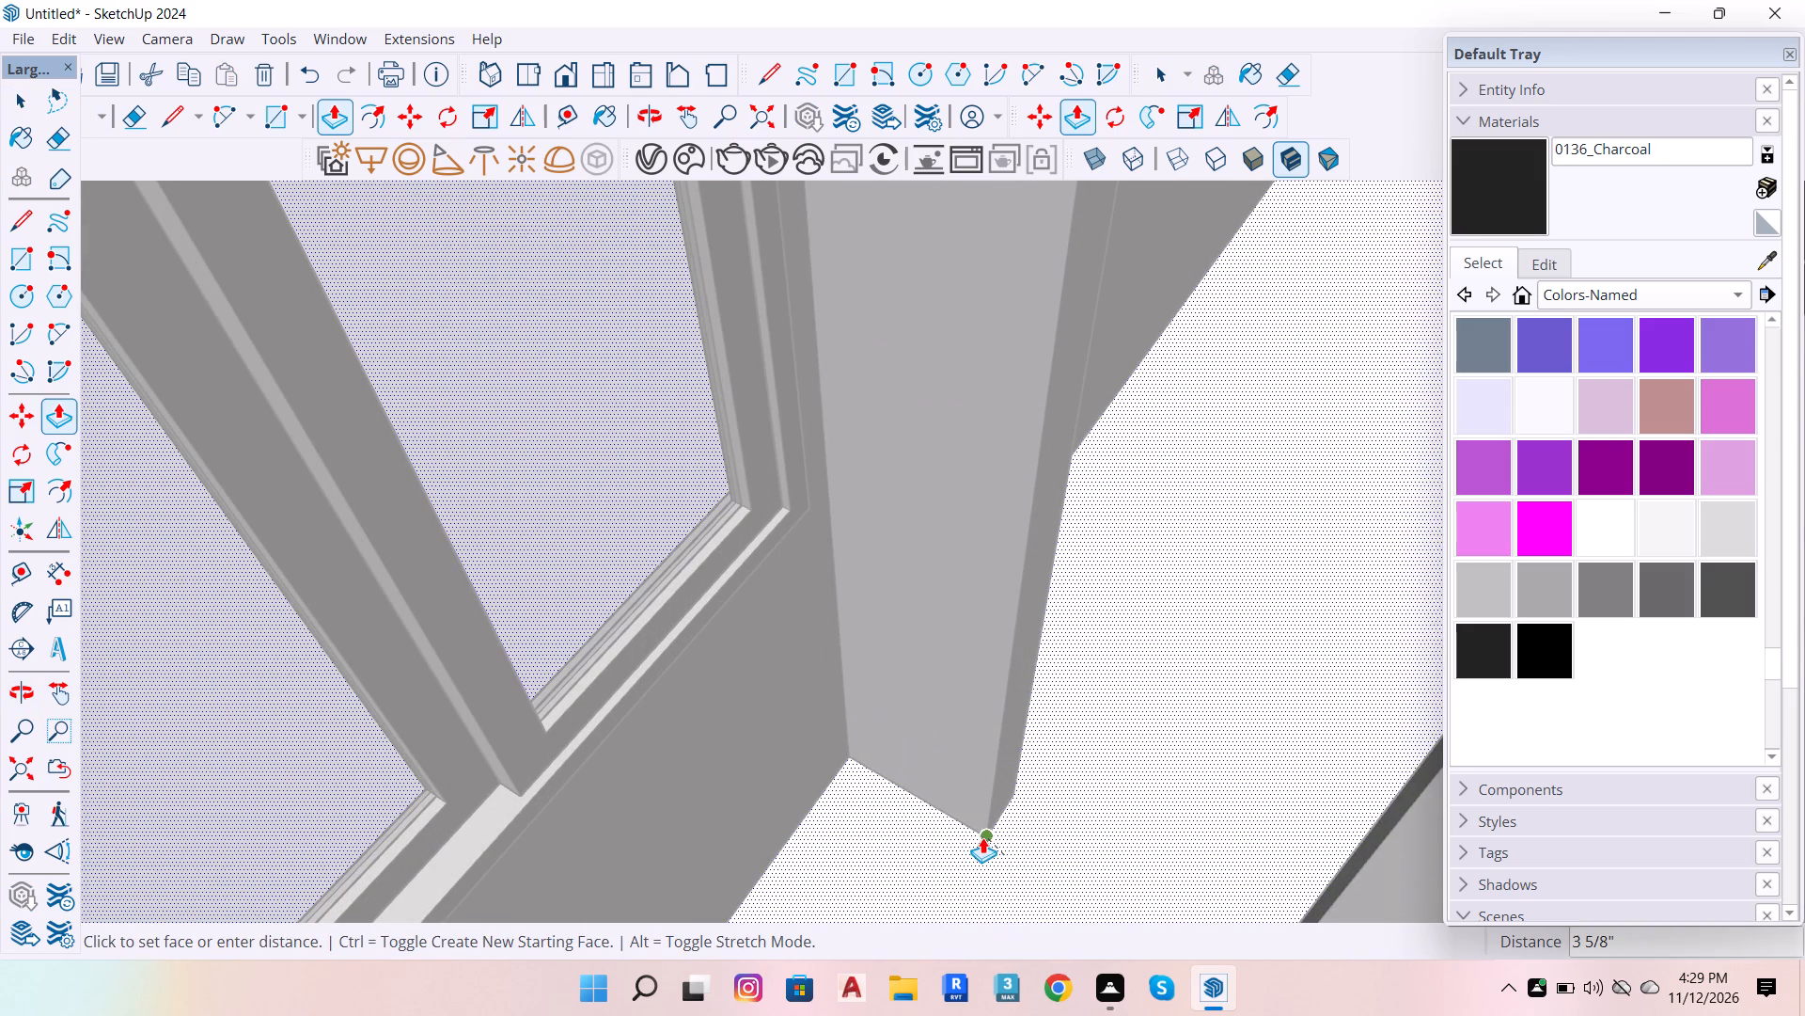
pyautogui.click(982, 834)
pyautogui.scroll(-6, 1009, 713)
pyautogui.press('space')
pyautogui.scroll(-13, 1044, 660)
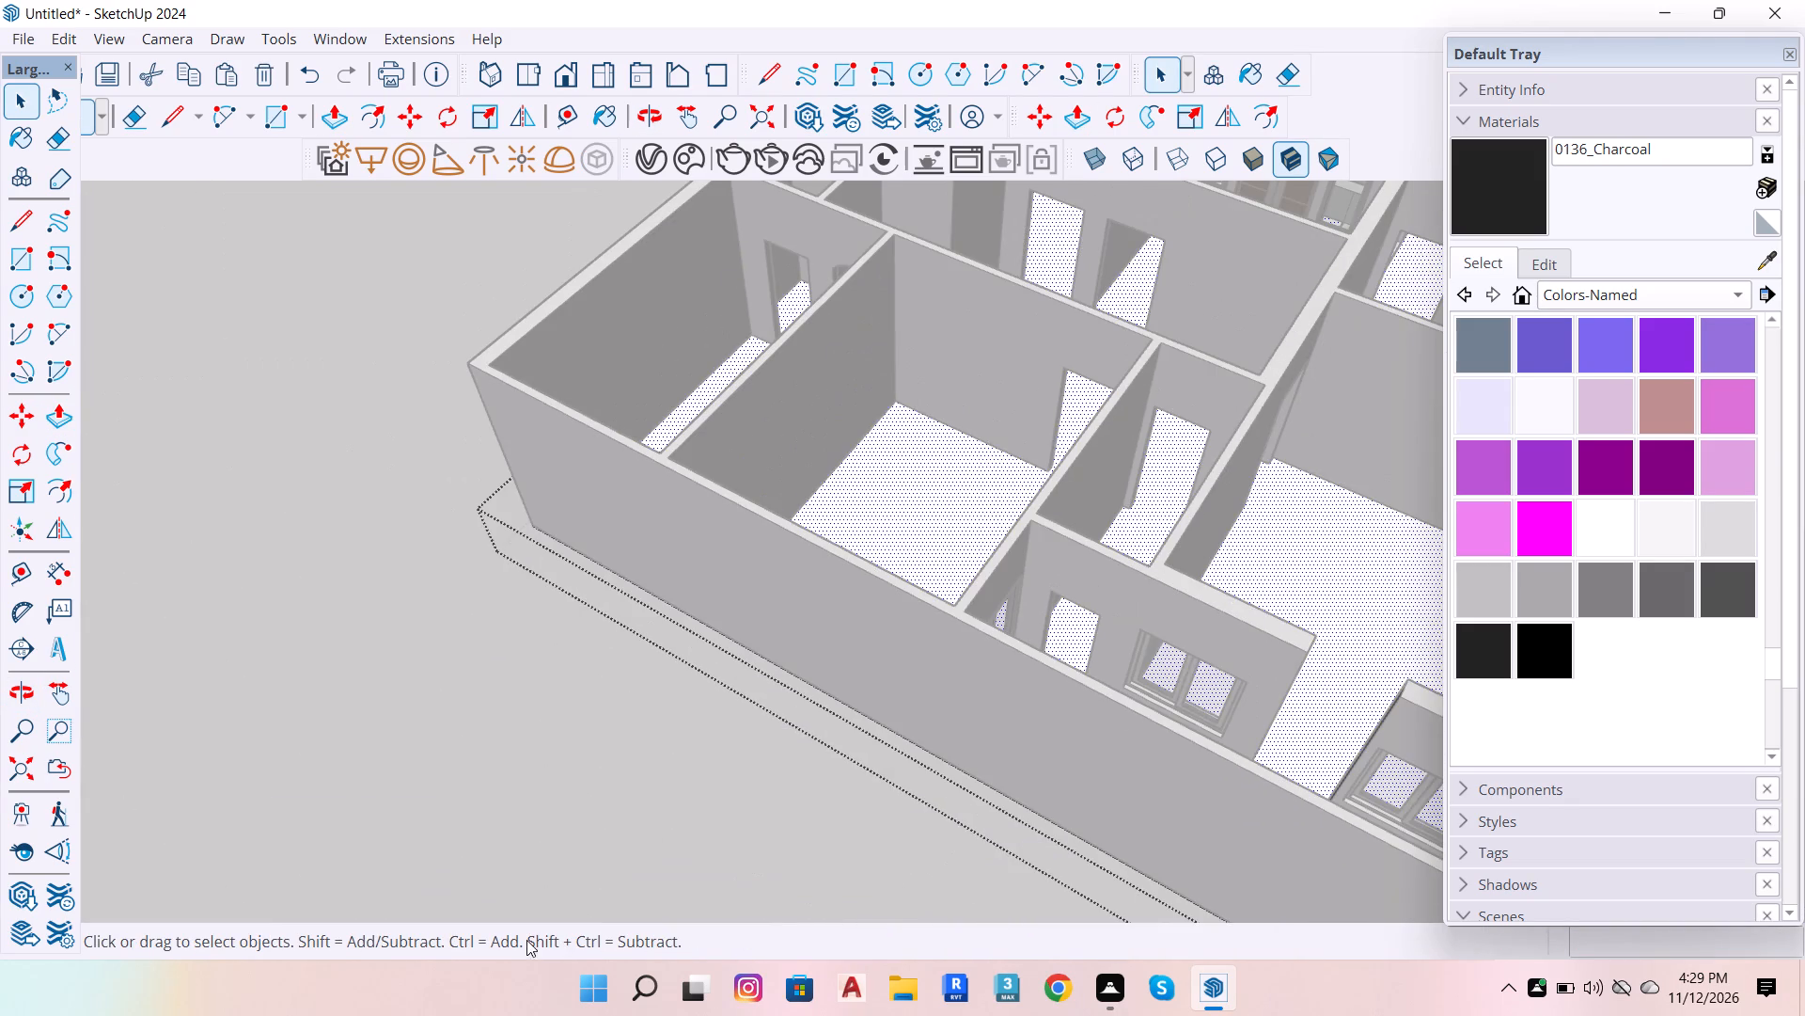
pyautogui.click(641, 816)
# Push/Pull the floor slab's underside 4" downward inside its group, then close the group.
pyautogui.scroll(11, 1178, 667)
pyautogui.scroll(8, 900, 631)
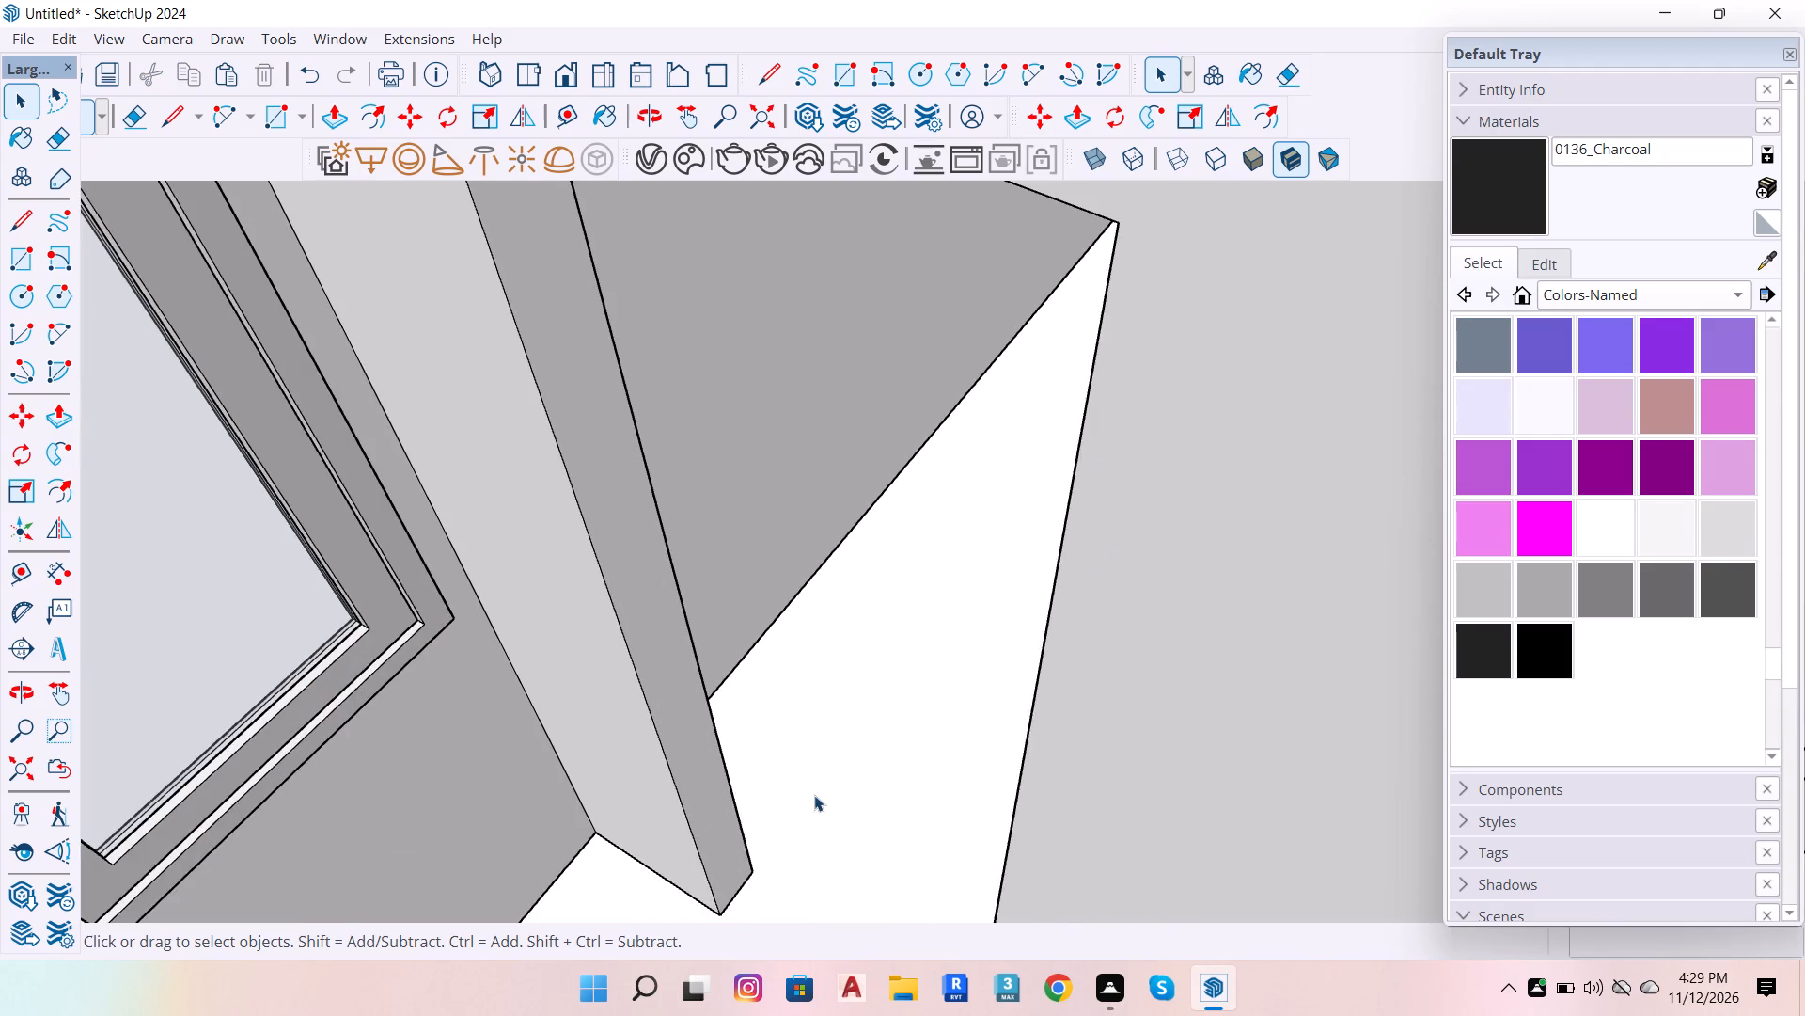
pyautogui.scroll(1, 818, 802)
pyautogui.scroll(-5, 847, 665)
pyautogui.scroll(-20, 855, 638)
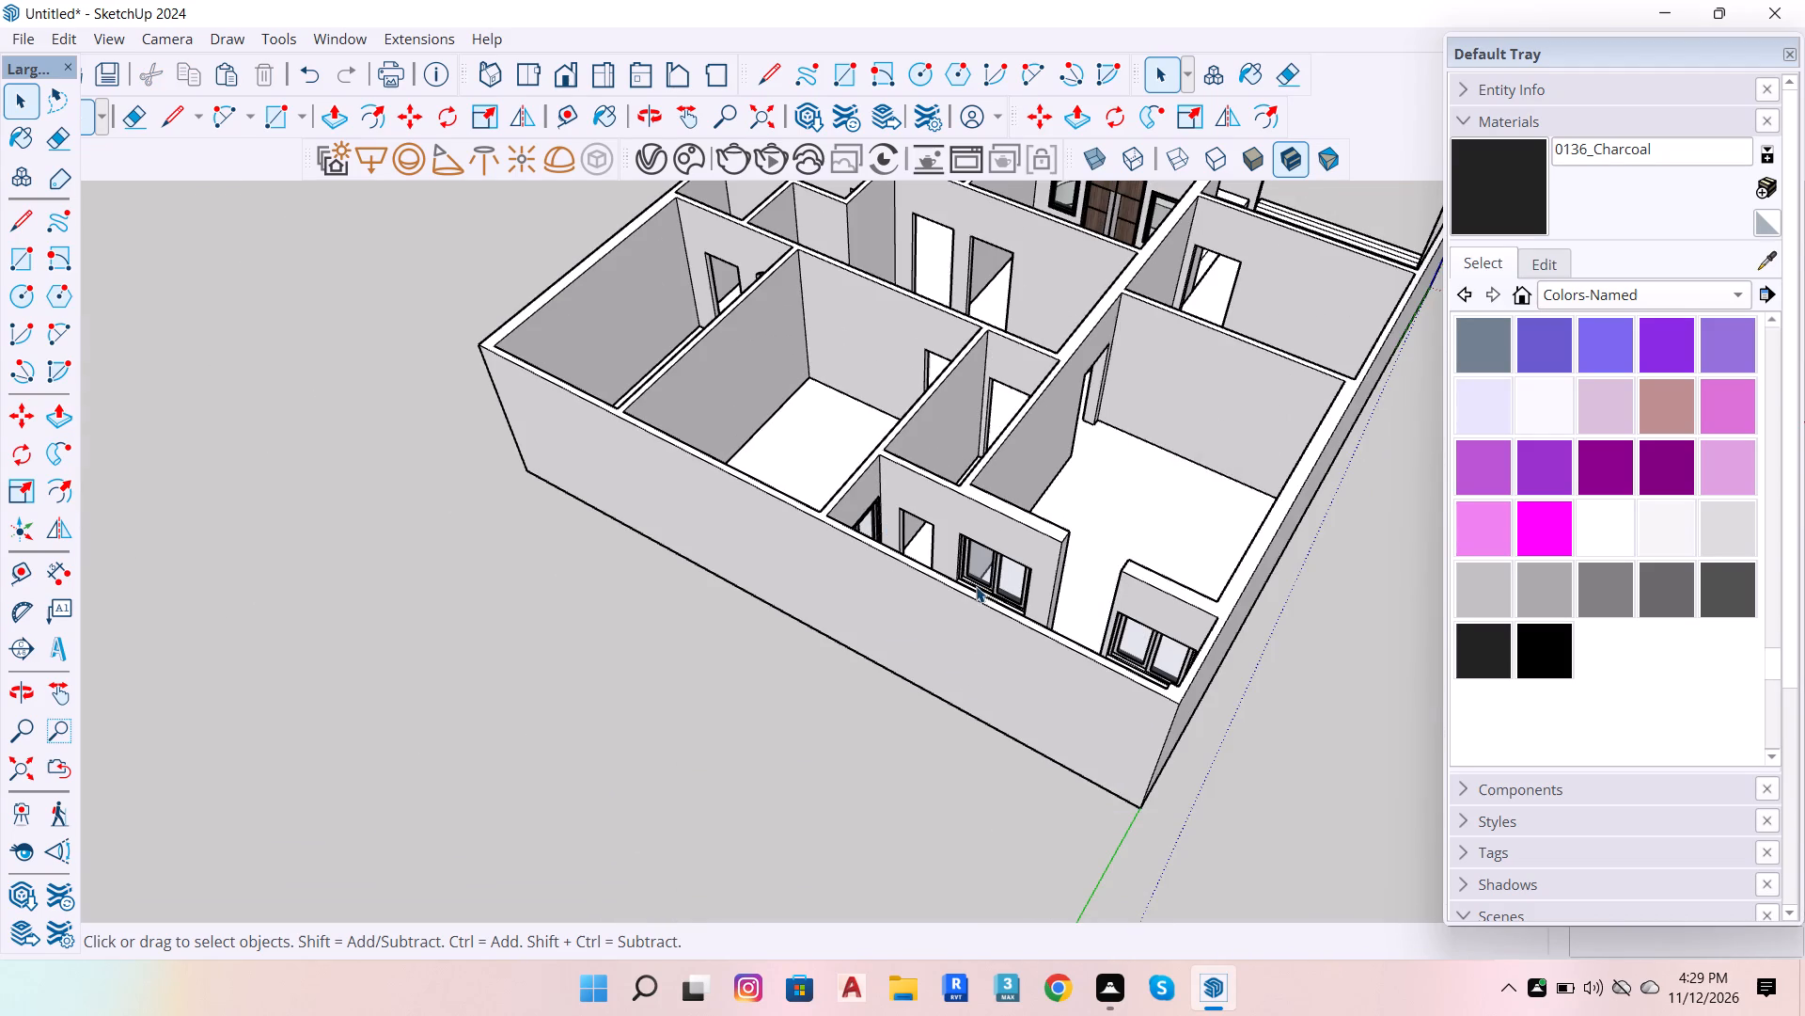
pyautogui.press('o')
pyautogui.moveTo(934, 672); pyautogui.dragTo(1053, 56)
pyautogui.scroll(7, 976, 228)
pyautogui.press('space')
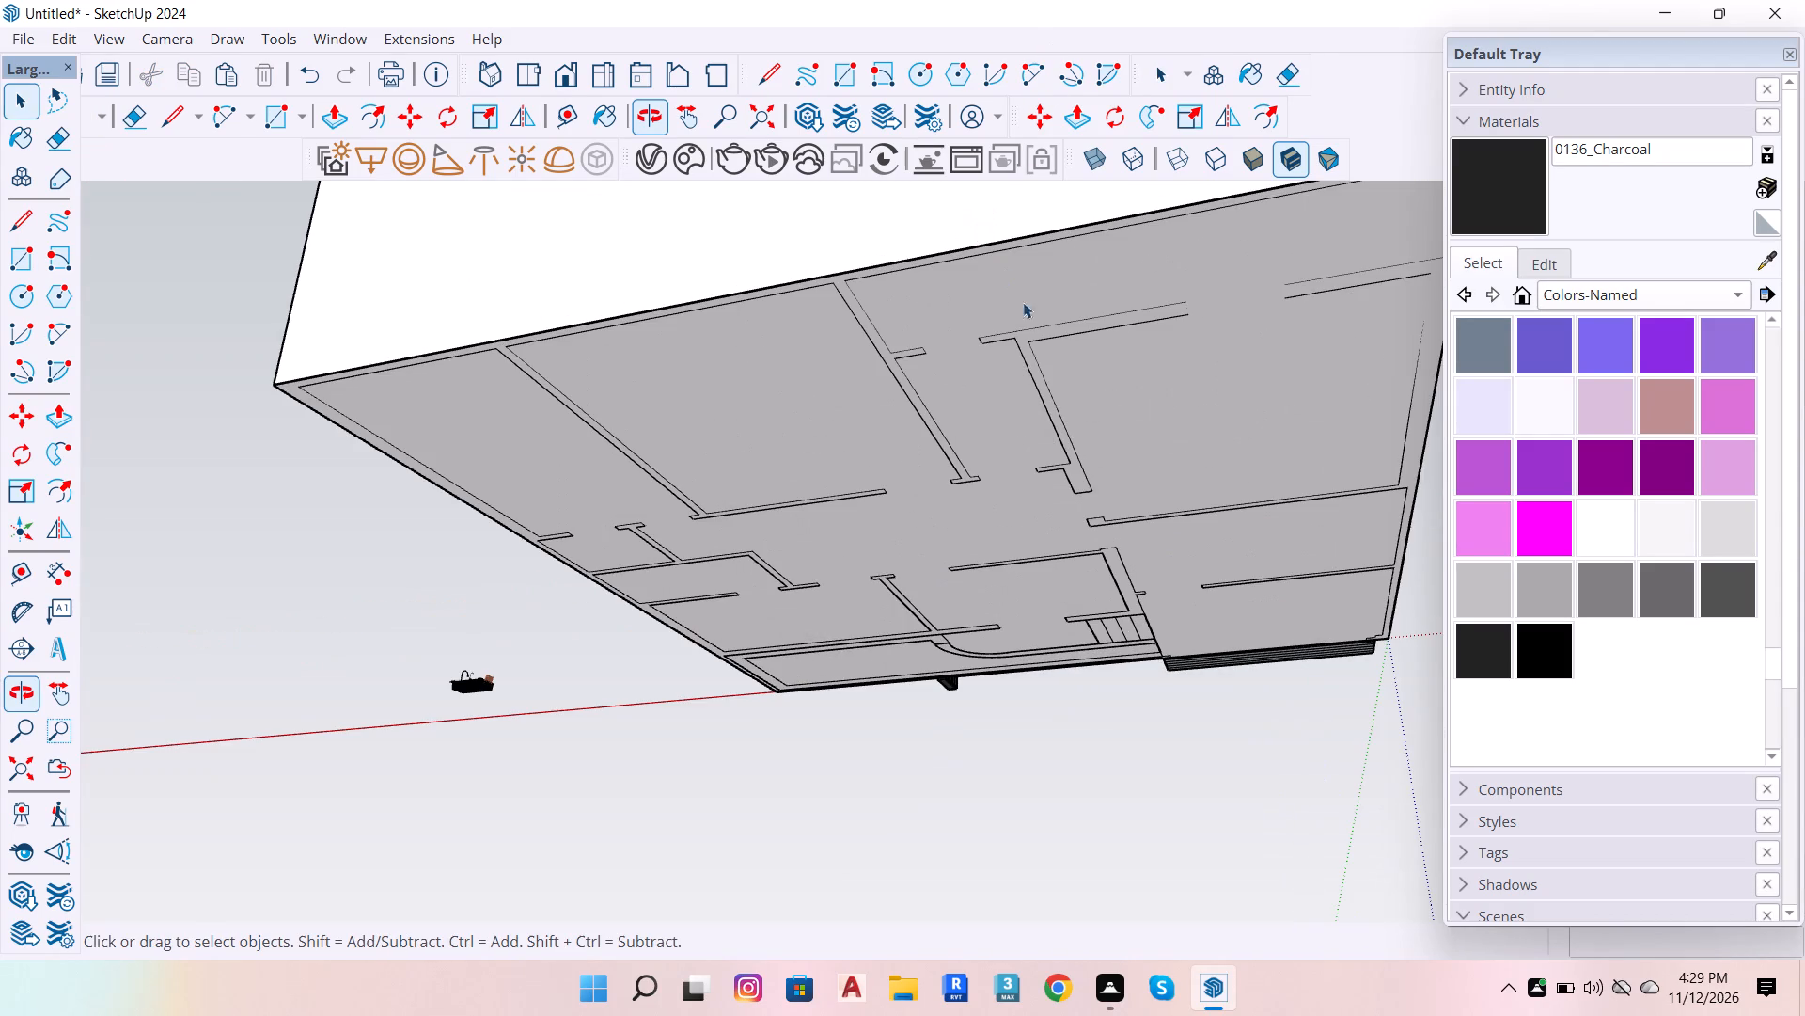
pyautogui.click(1055, 295)
pyautogui.doubleClick(1053, 295)
pyautogui.click(1053, 295)
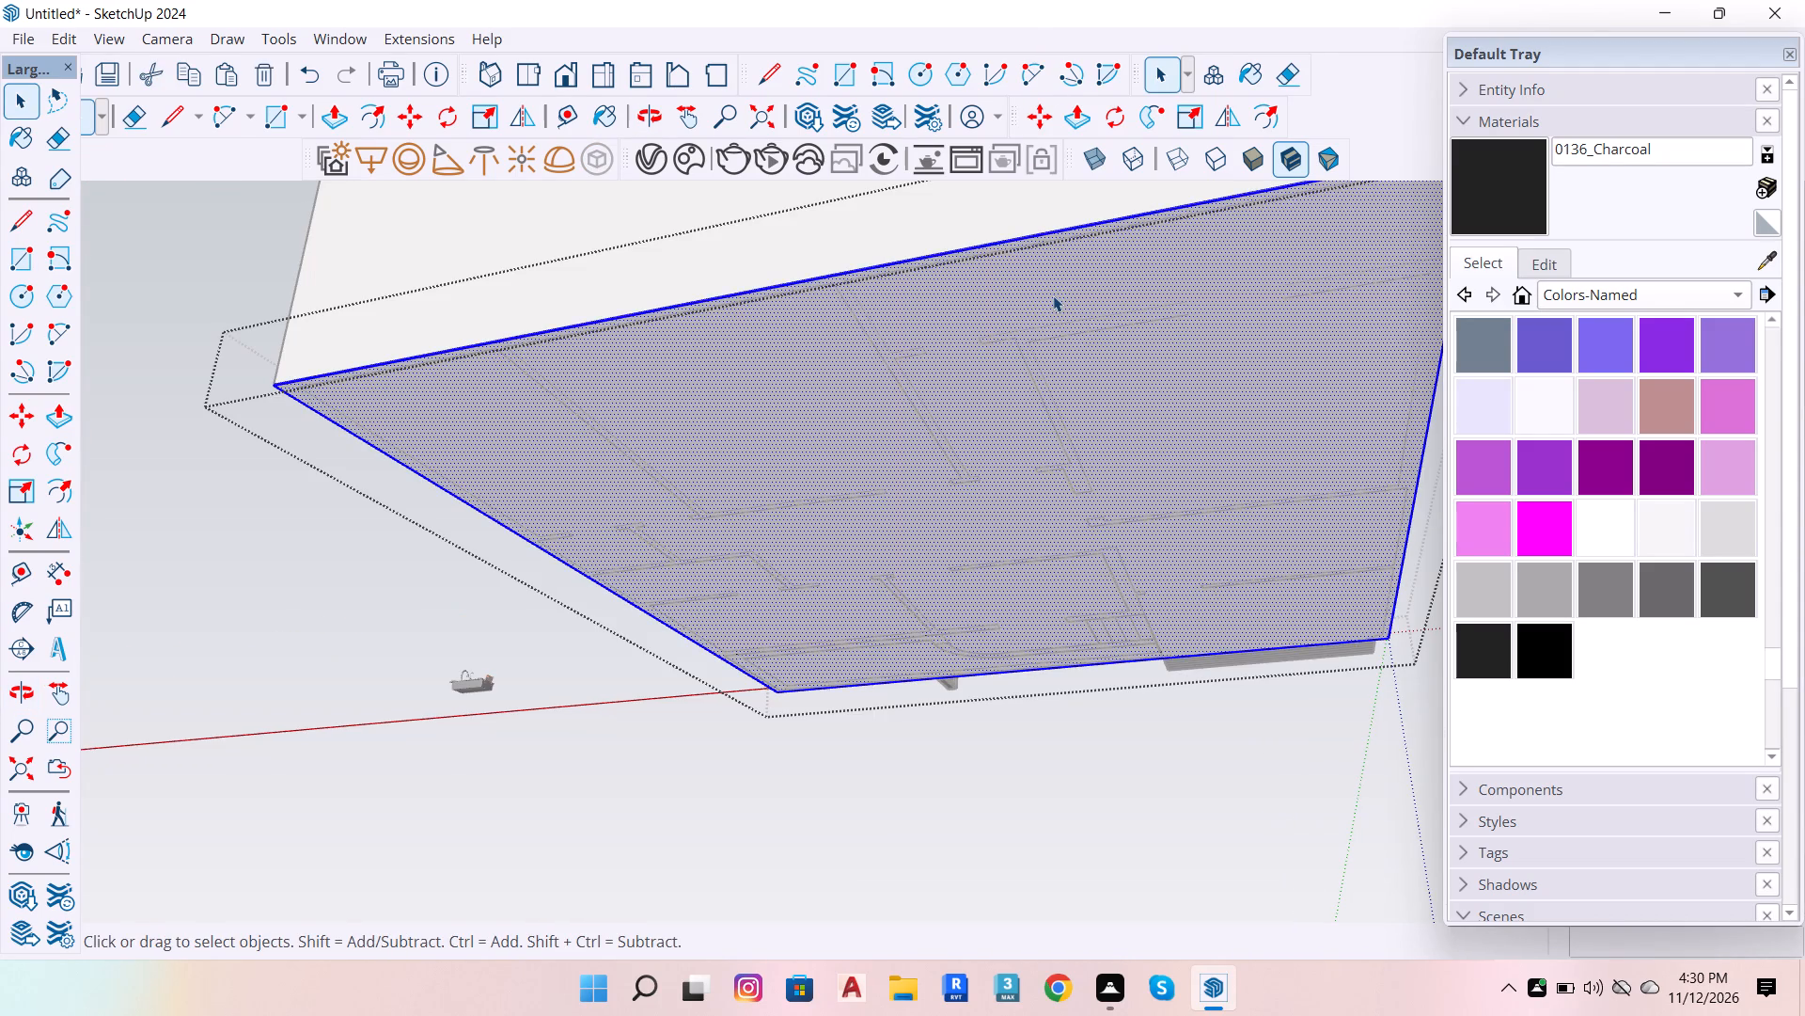
pyautogui.scroll(12, 693, 297)
pyautogui.scroll(7, 496, 326)
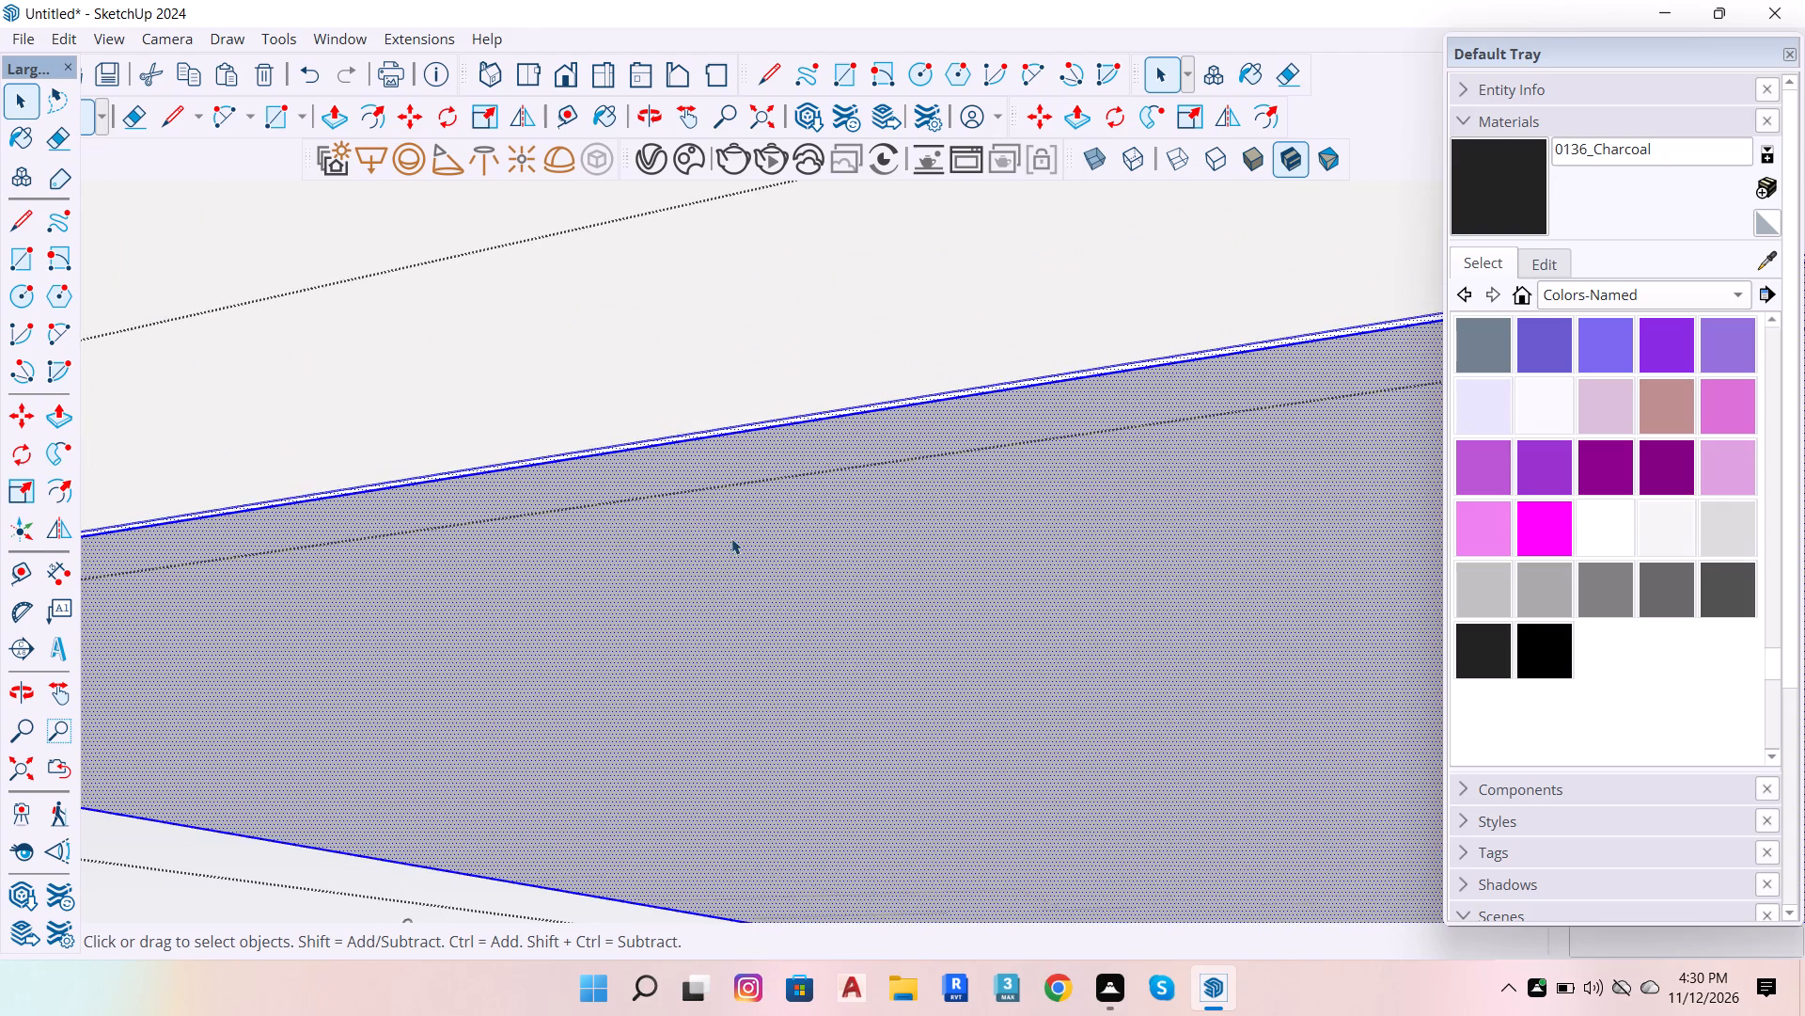
pyautogui.scroll(4, 731, 538)
pyautogui.press('p')
pyautogui.click(739, 536)
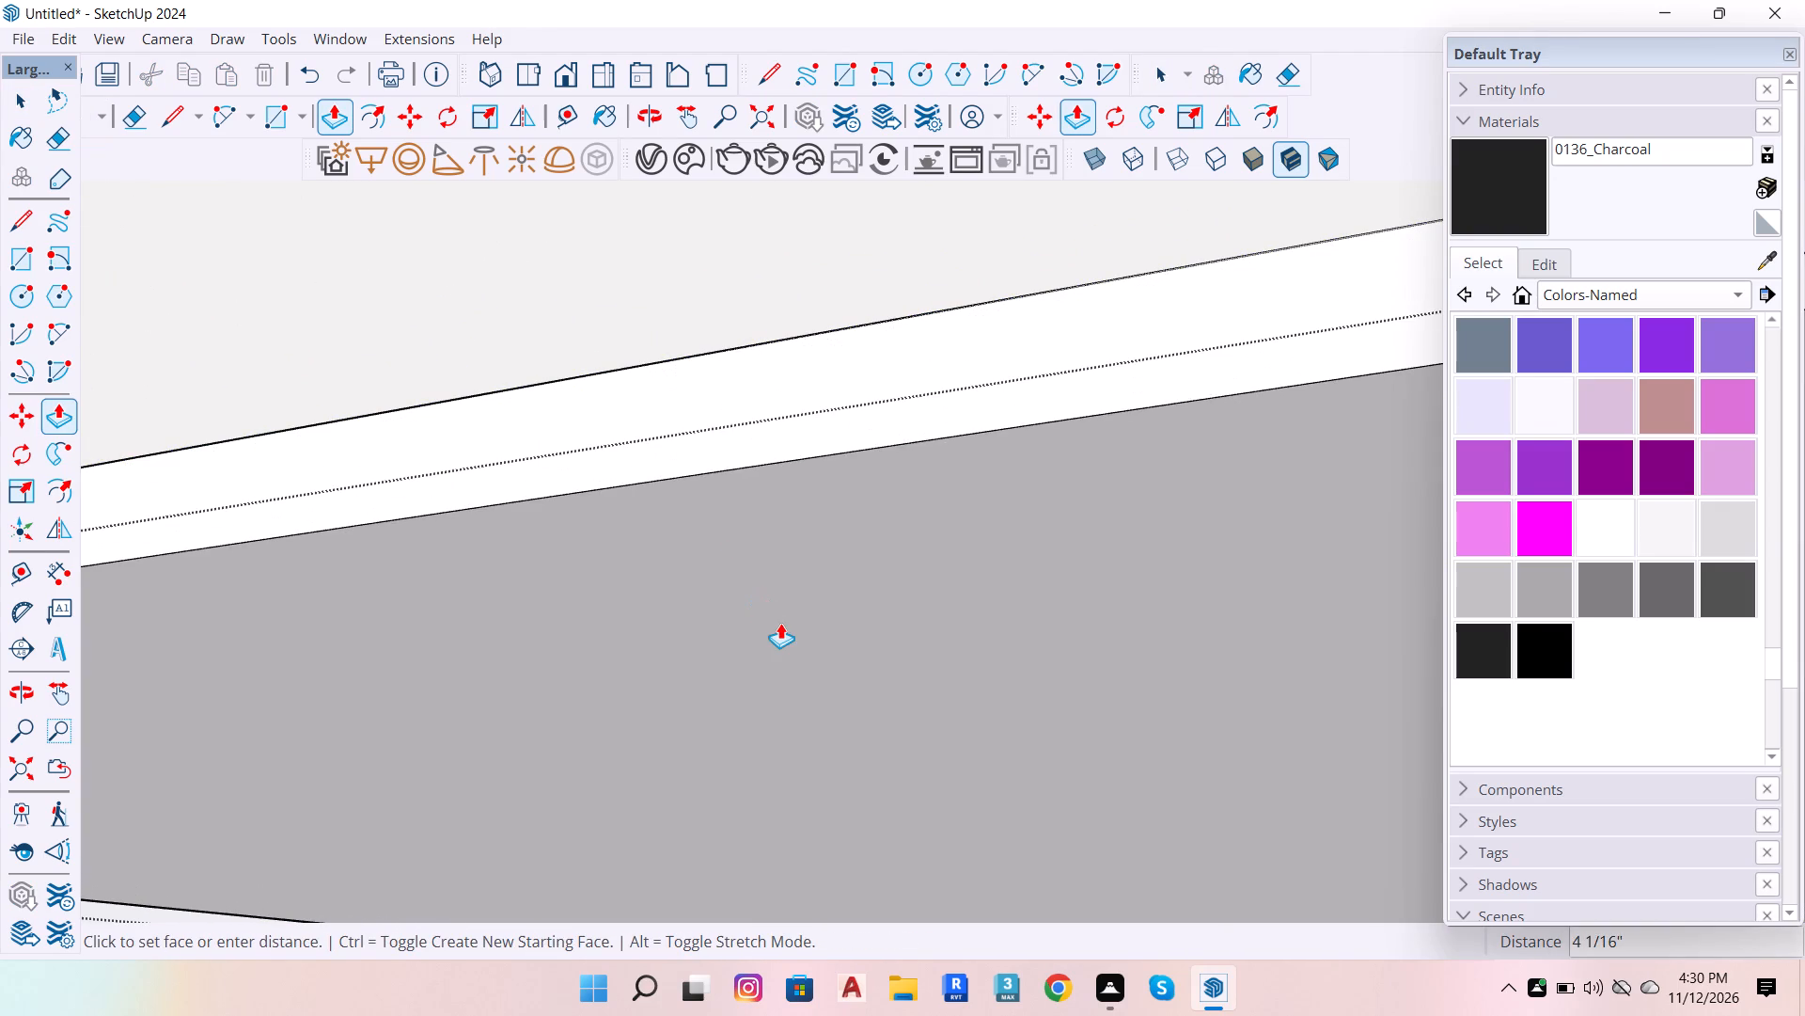
pyautogui.press('4')
pyautogui.press('Return')
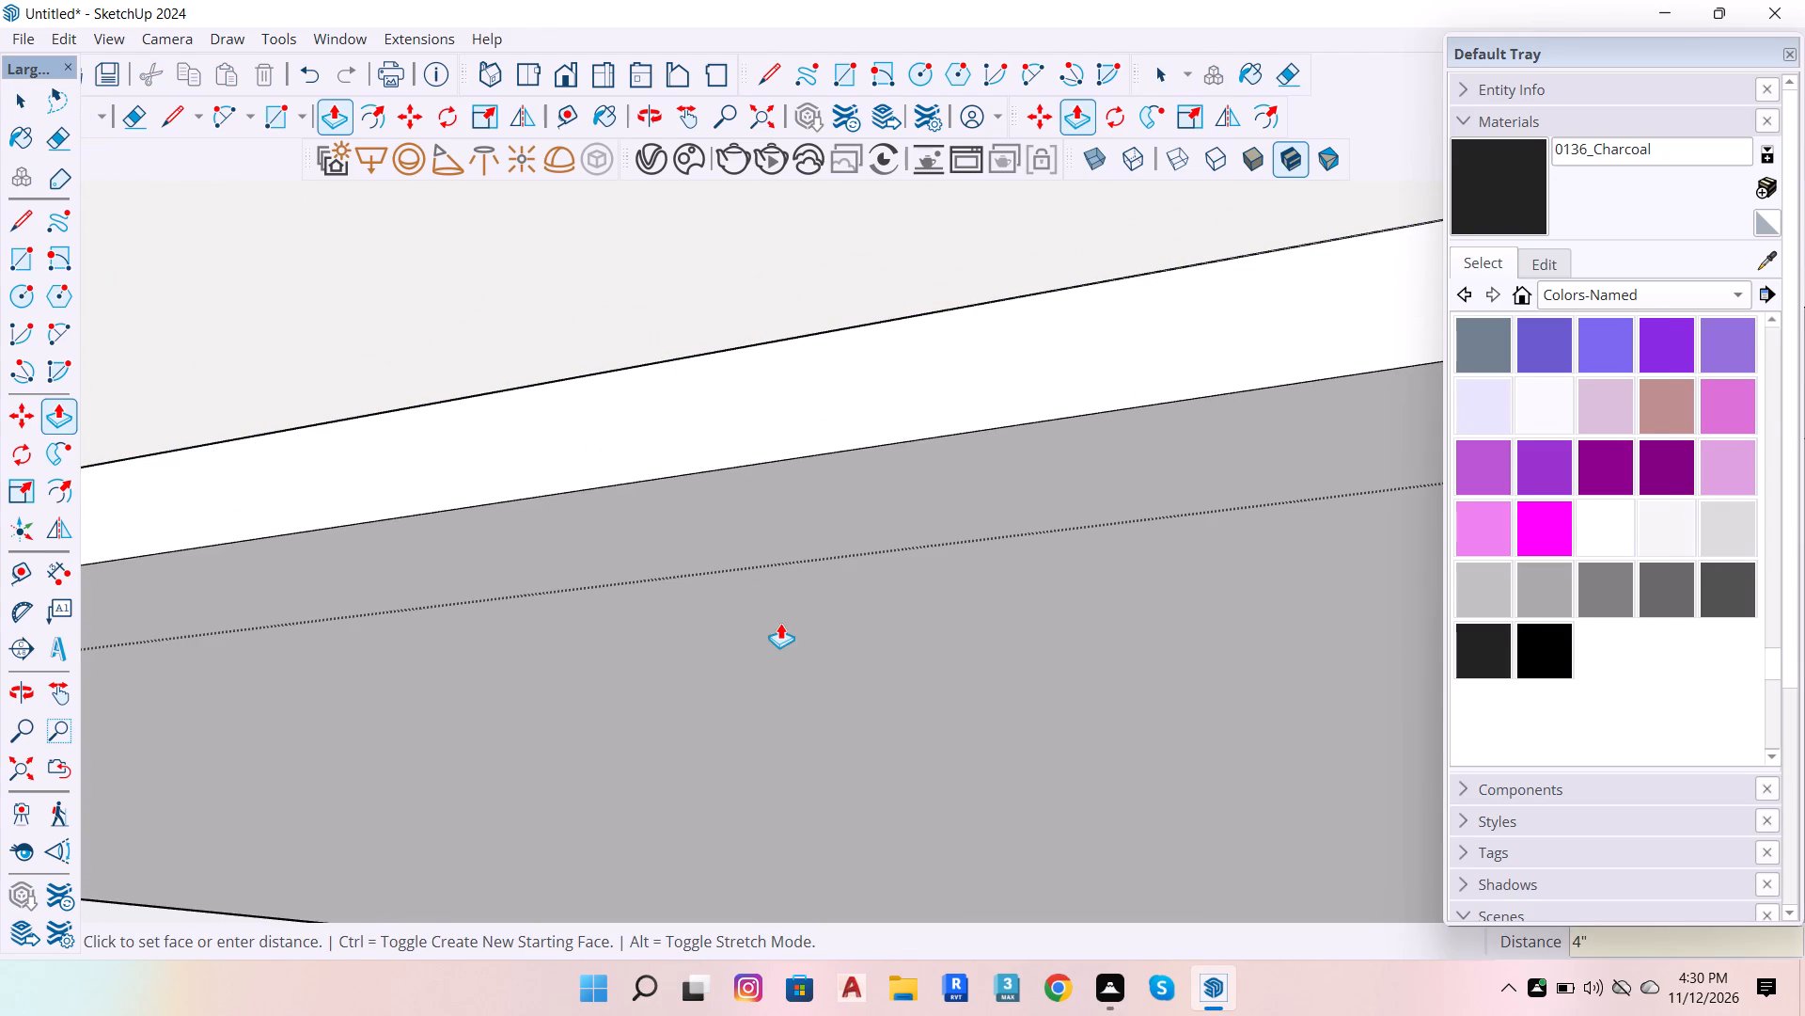
pyautogui.press('space')
pyautogui.write('o')
pyautogui.scroll(-13, 805, 585)
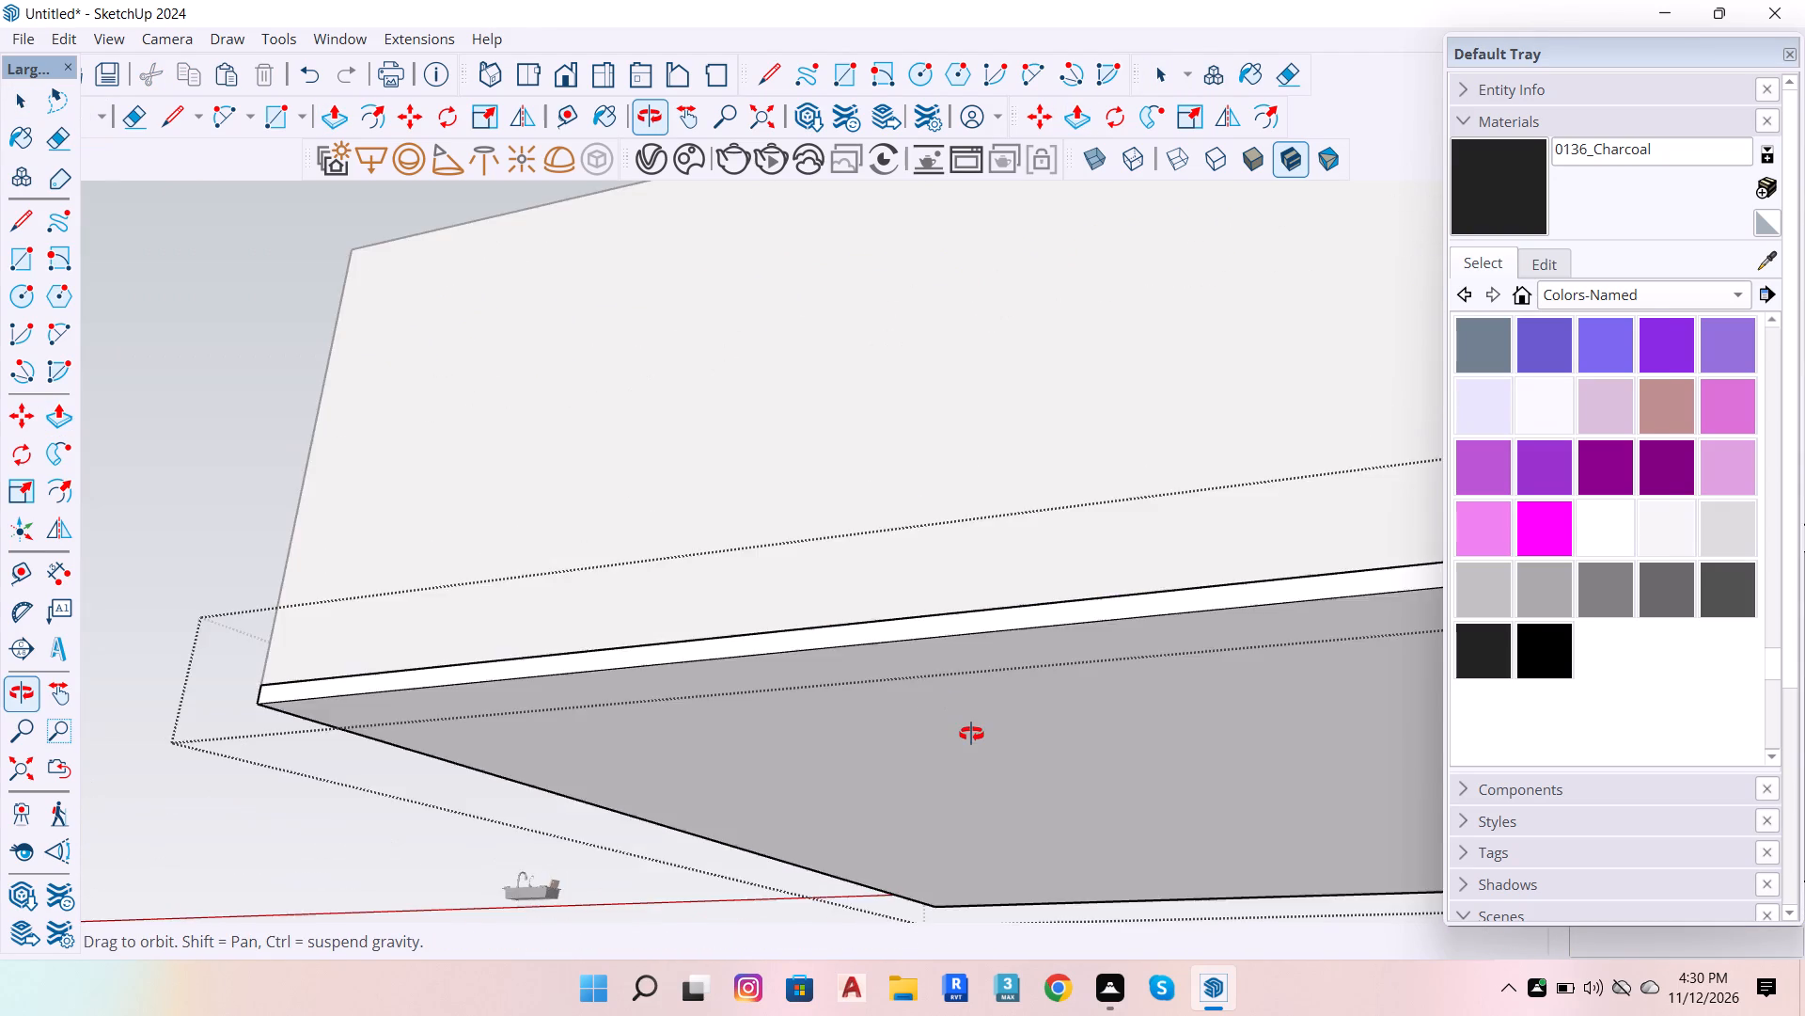
pyautogui.scroll(-12, 971, 734)
pyautogui.moveTo(1091, 467); pyautogui.dragTo(1159, 985)
pyautogui.scroll(-4, 1049, 652)
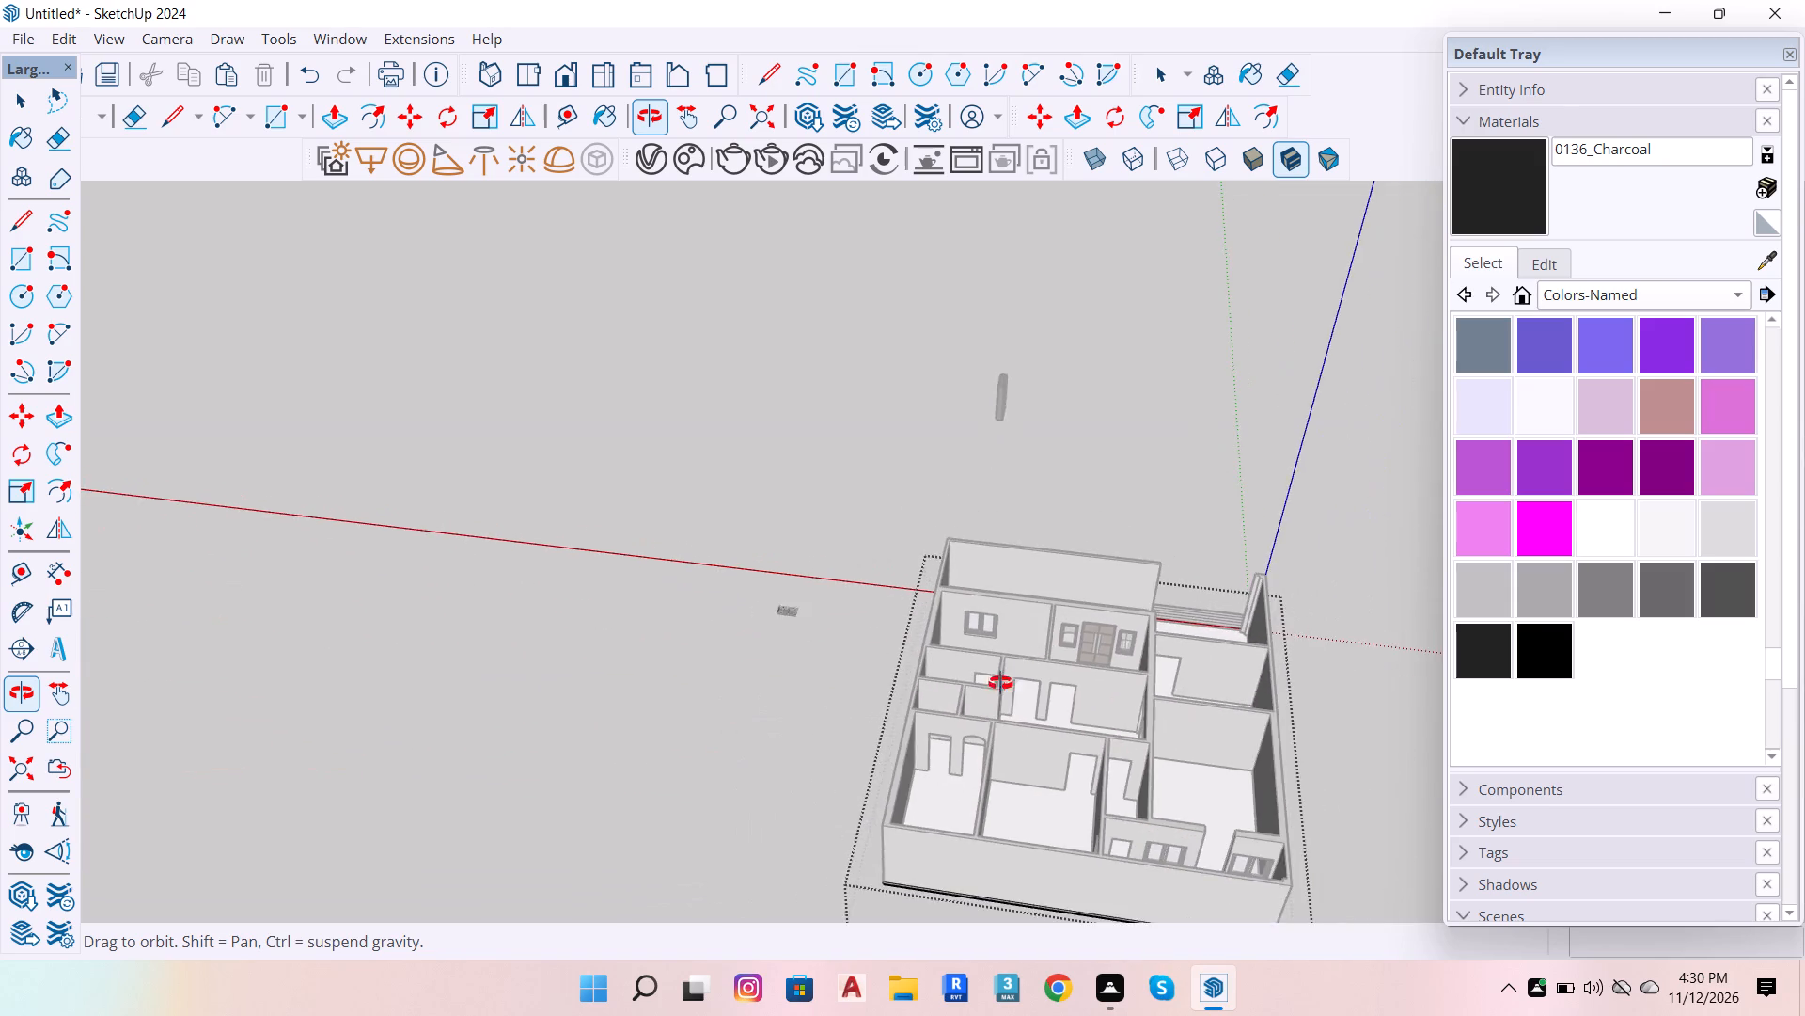
pyautogui.scroll(15, 1075, 785)
pyautogui.press('space')
pyautogui.scroll(11, 1006, 772)
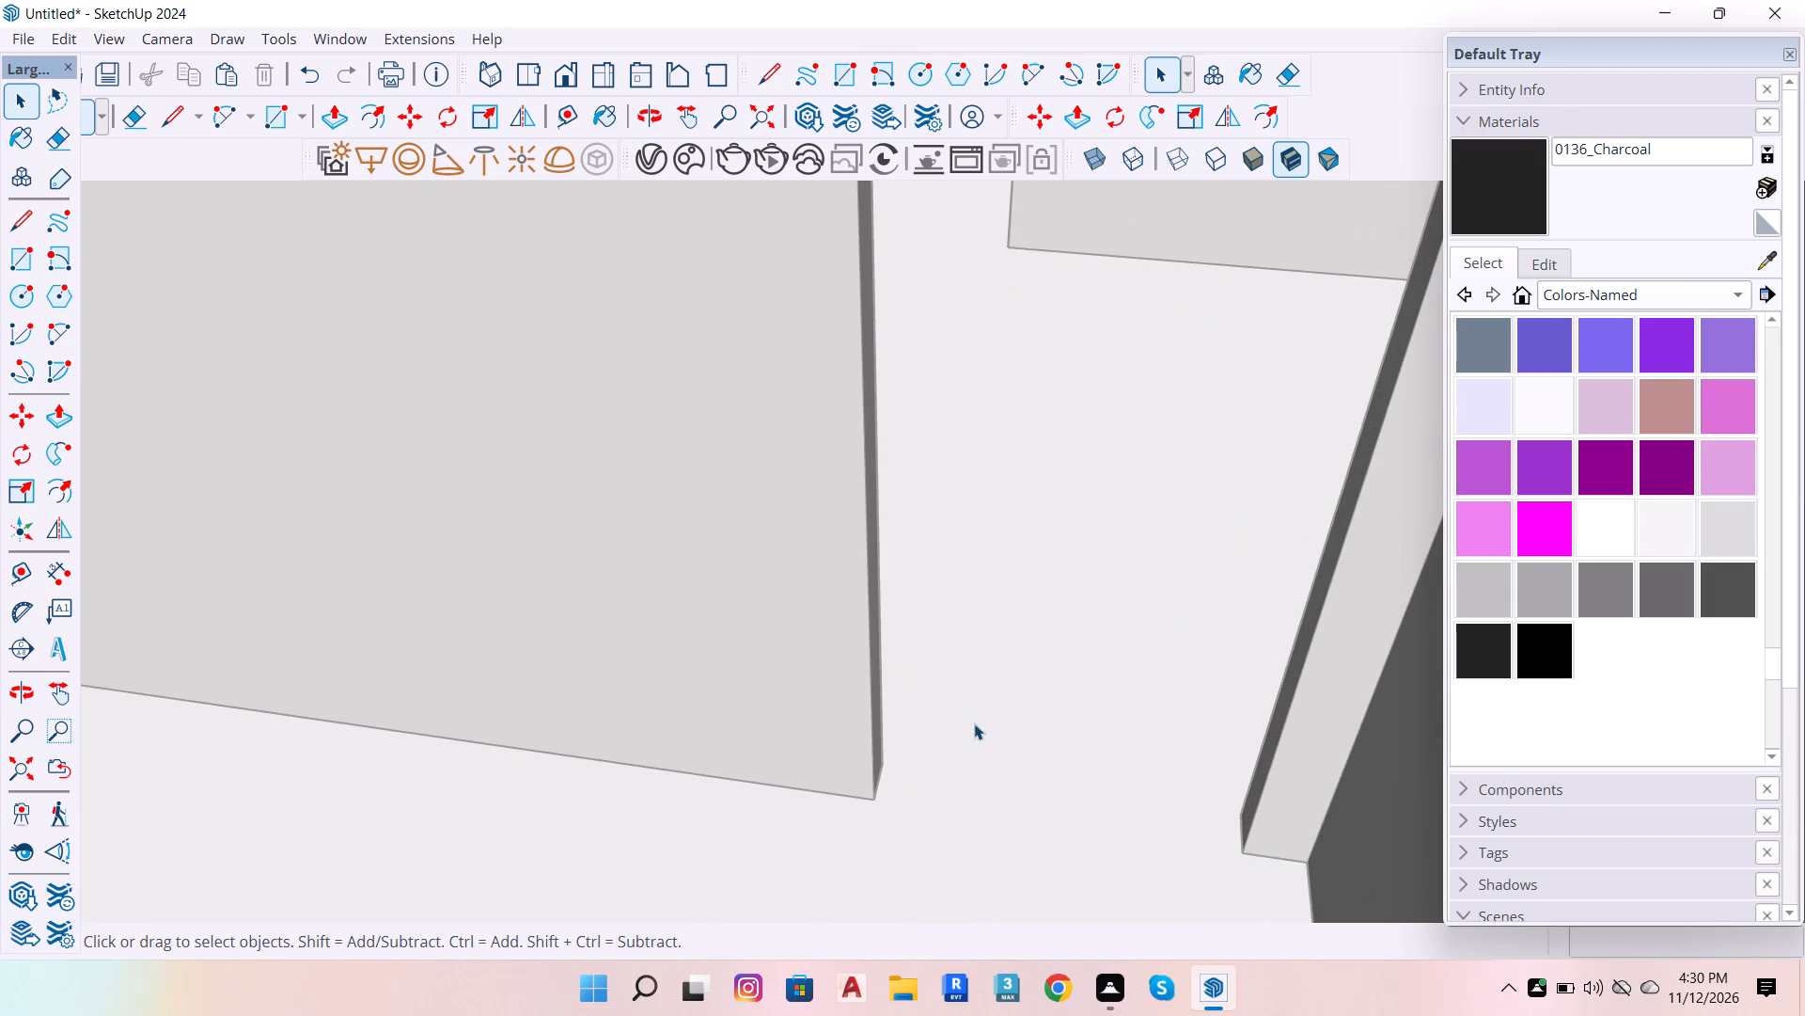
pyautogui.tripleClick(974, 723)
pyautogui.scroll(-19, 834, 783)
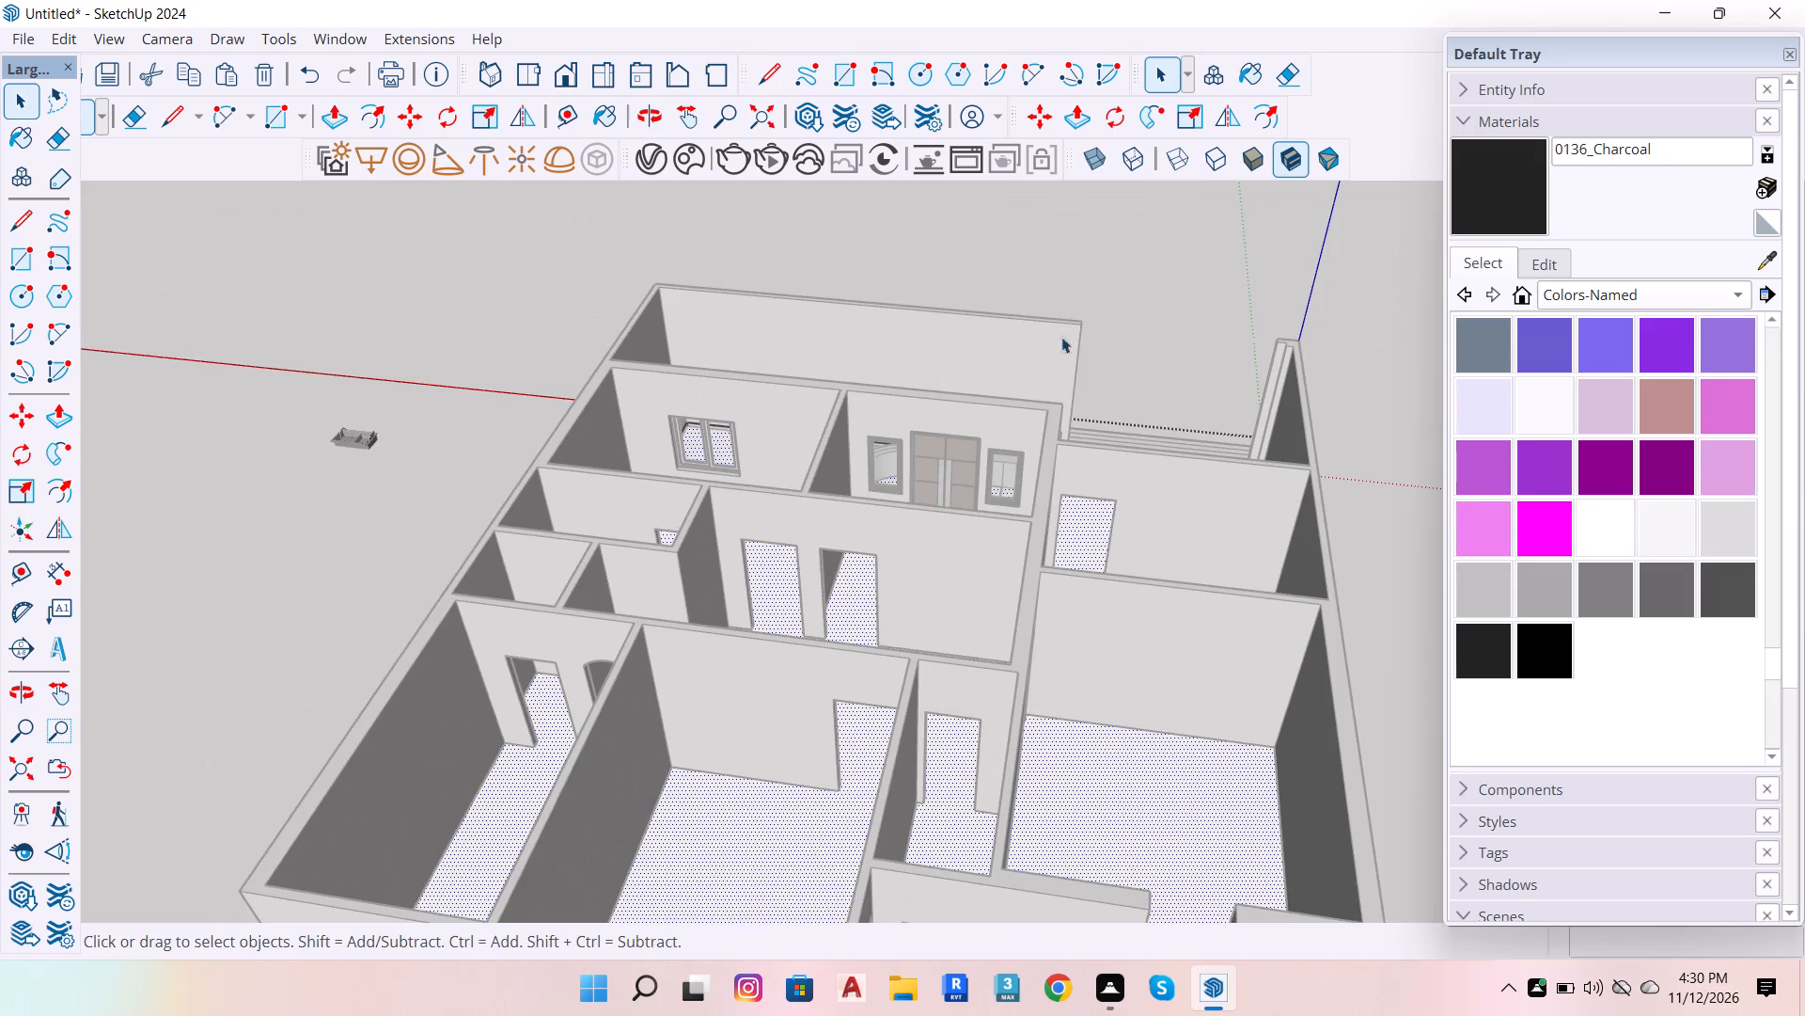
pyautogui.doubleClick(1114, 299)
# Examine the doorway opening in the large middle room and where its jambs meet the floor.
pyautogui.scroll(7, 821, 636)
pyautogui.scroll(5, 867, 891)
pyautogui.scroll(-6, 883, 748)
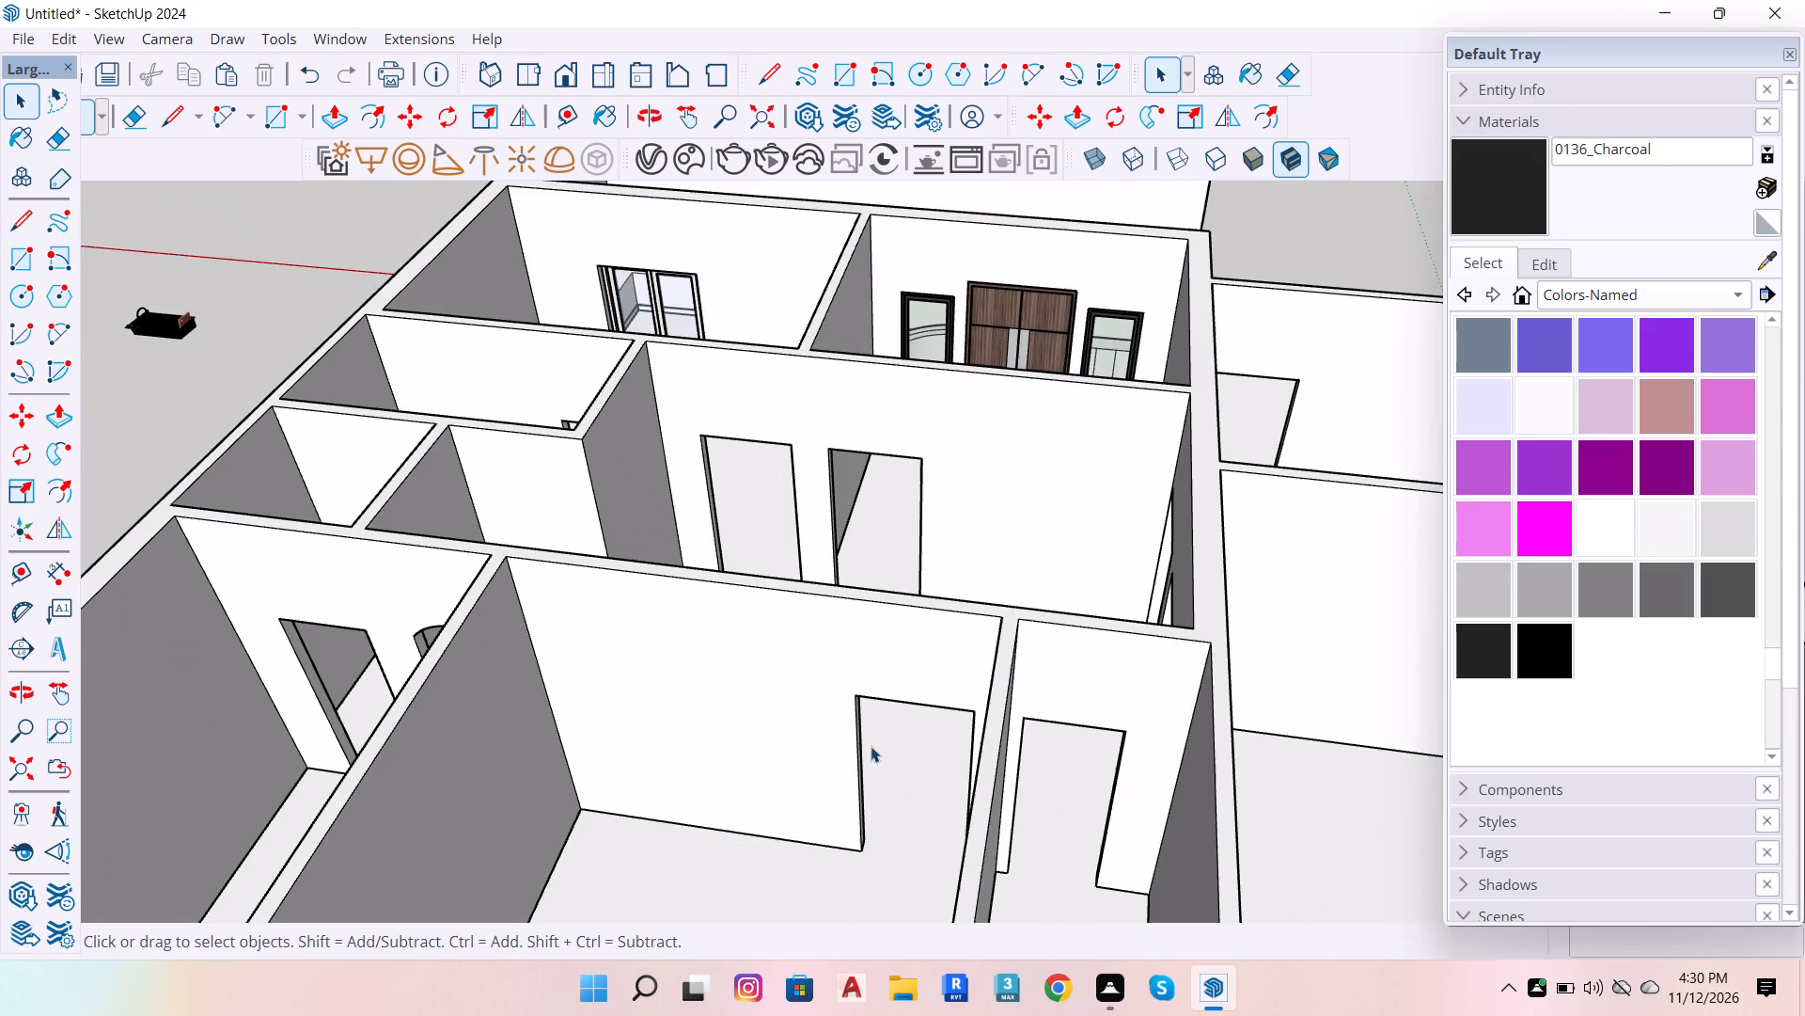
pyautogui.scroll(7, 809, 974)
pyautogui.scroll(14, 897, 851)
pyautogui.scroll(-6, 847, 831)
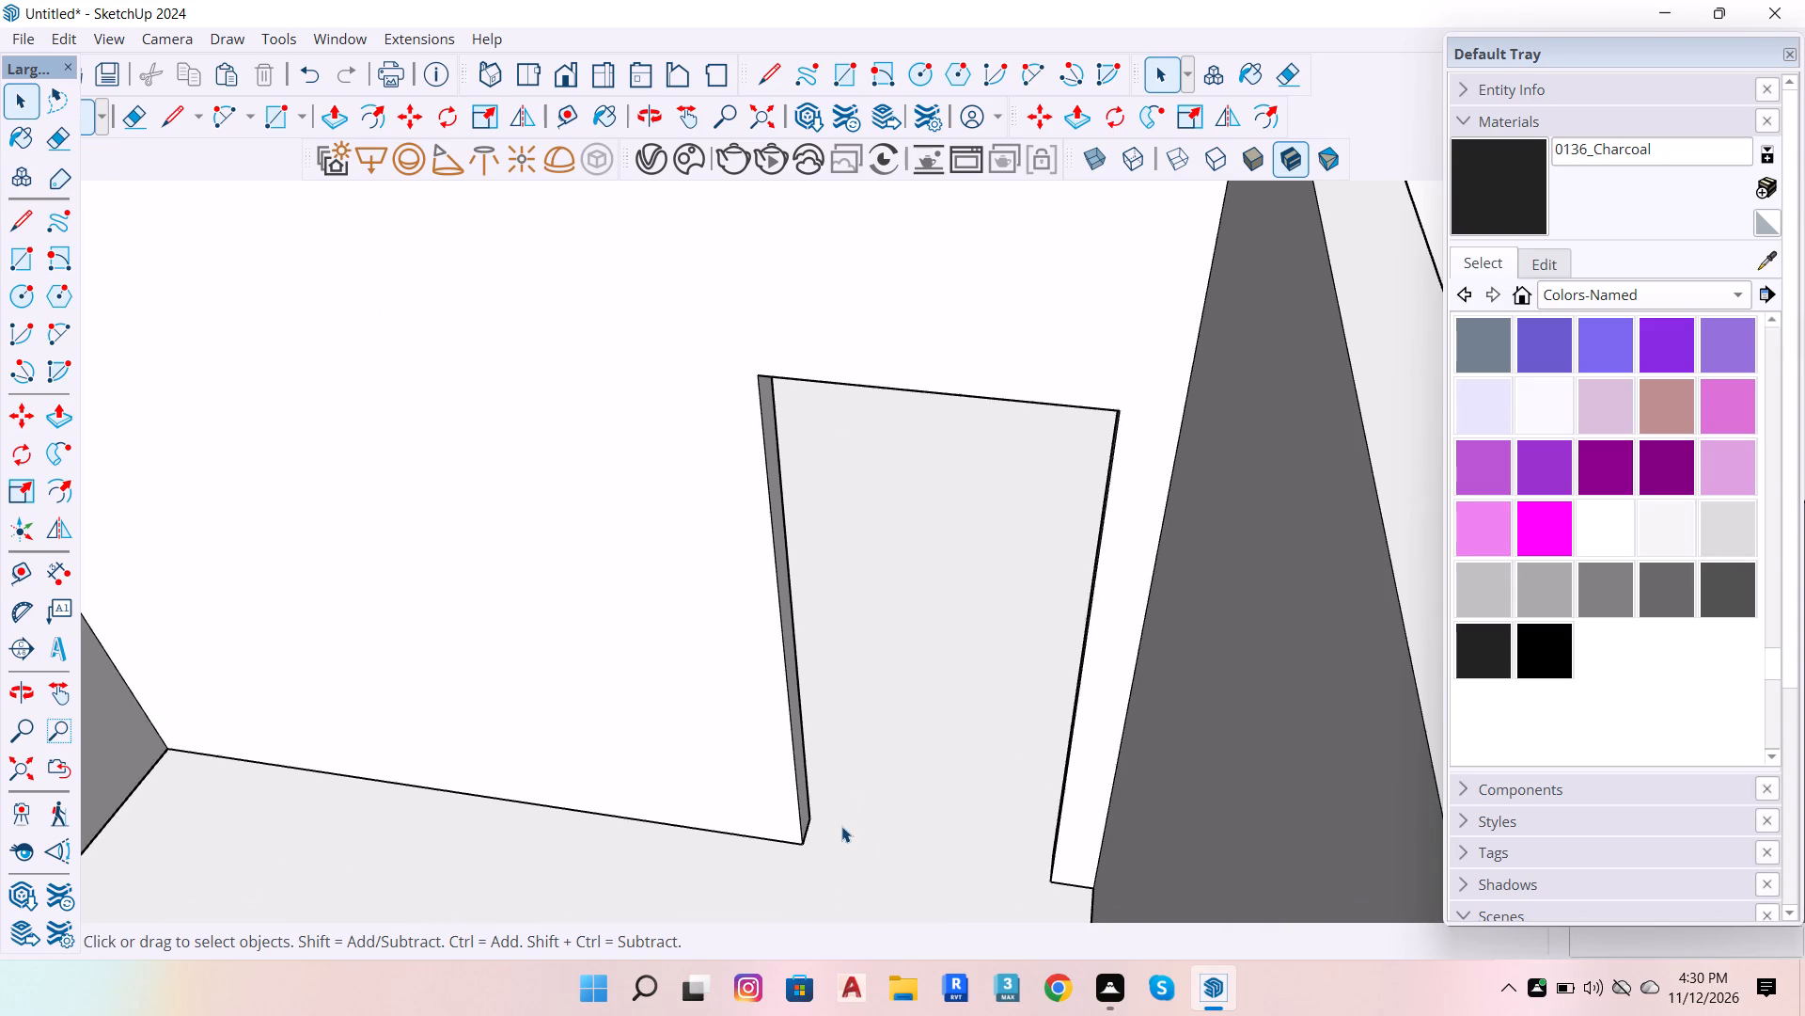
pyautogui.press('space')
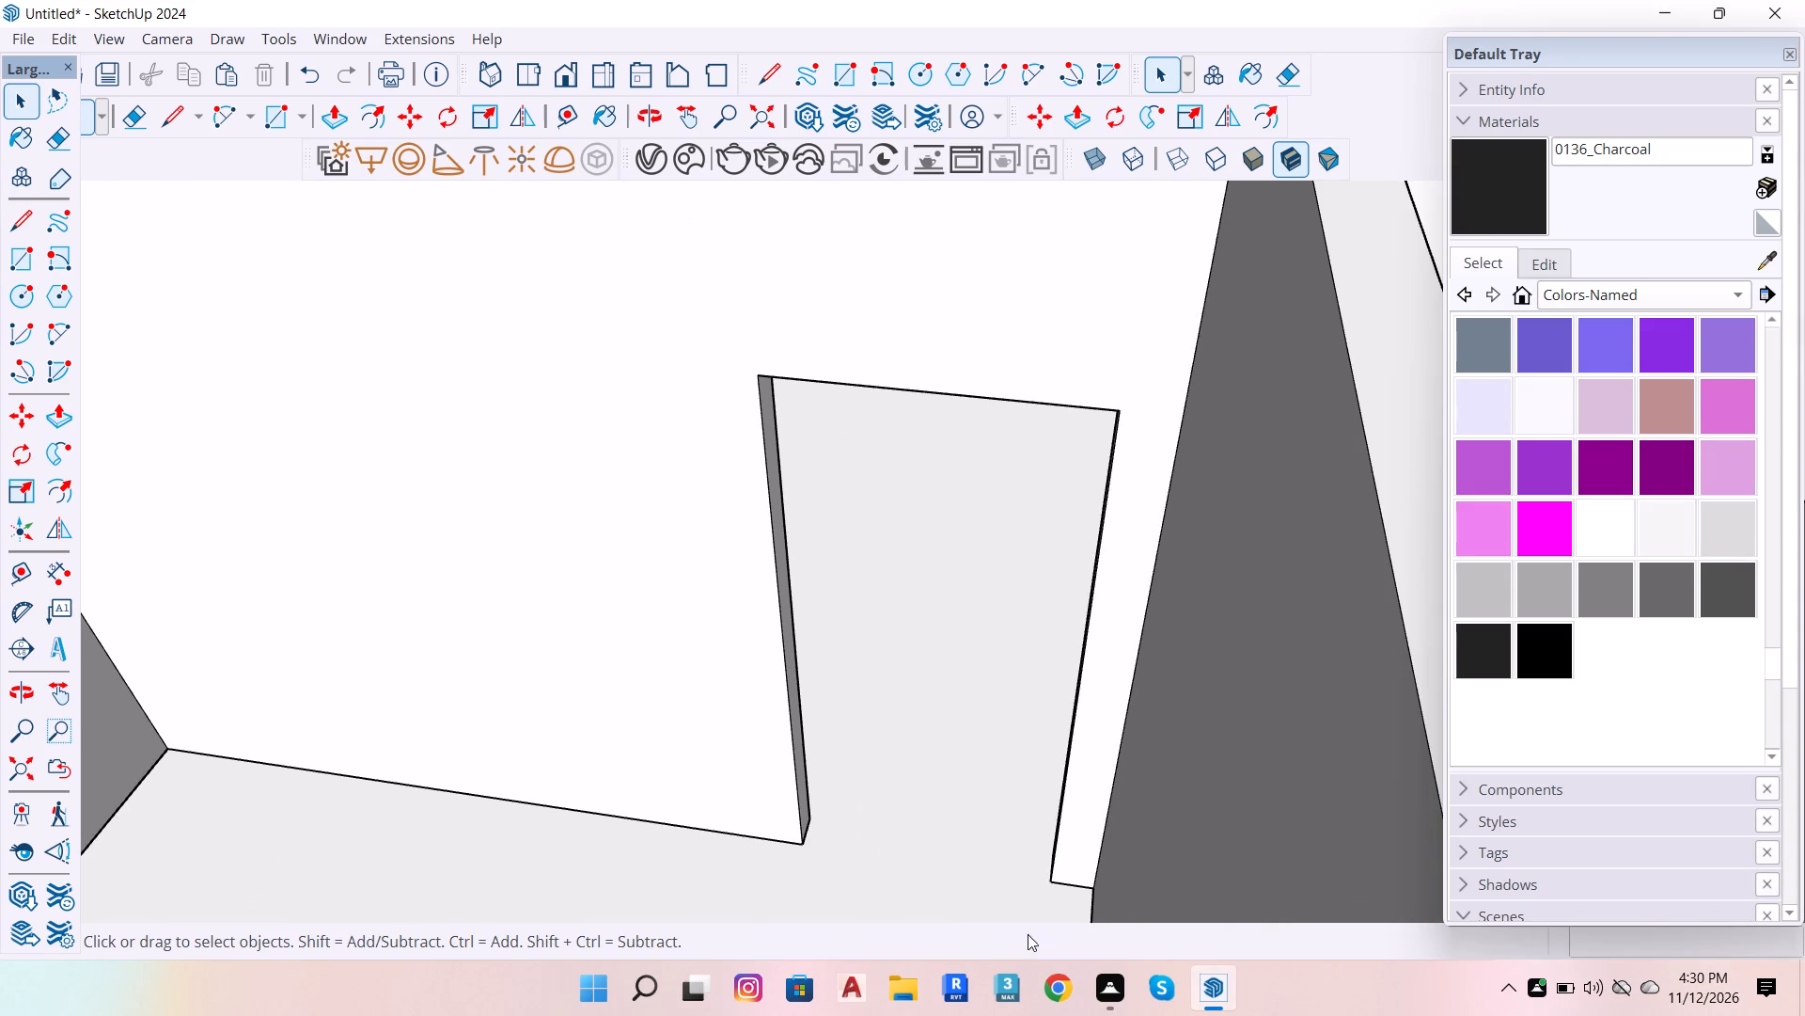
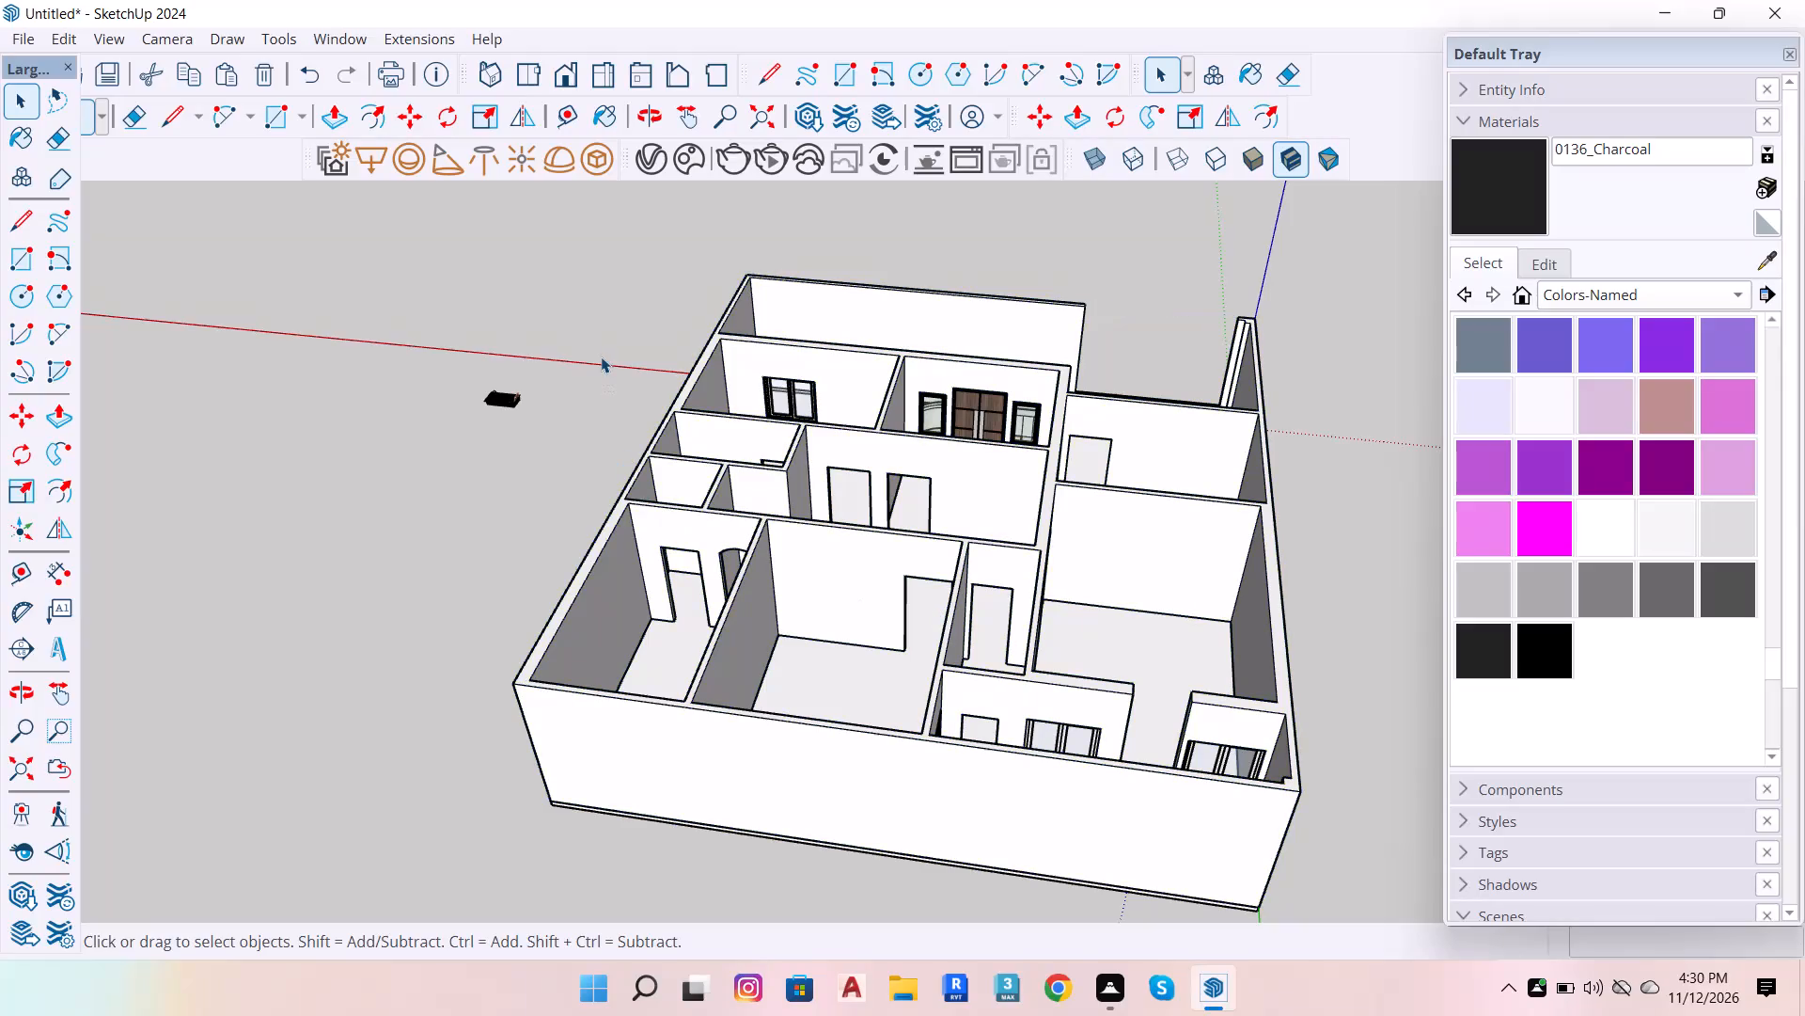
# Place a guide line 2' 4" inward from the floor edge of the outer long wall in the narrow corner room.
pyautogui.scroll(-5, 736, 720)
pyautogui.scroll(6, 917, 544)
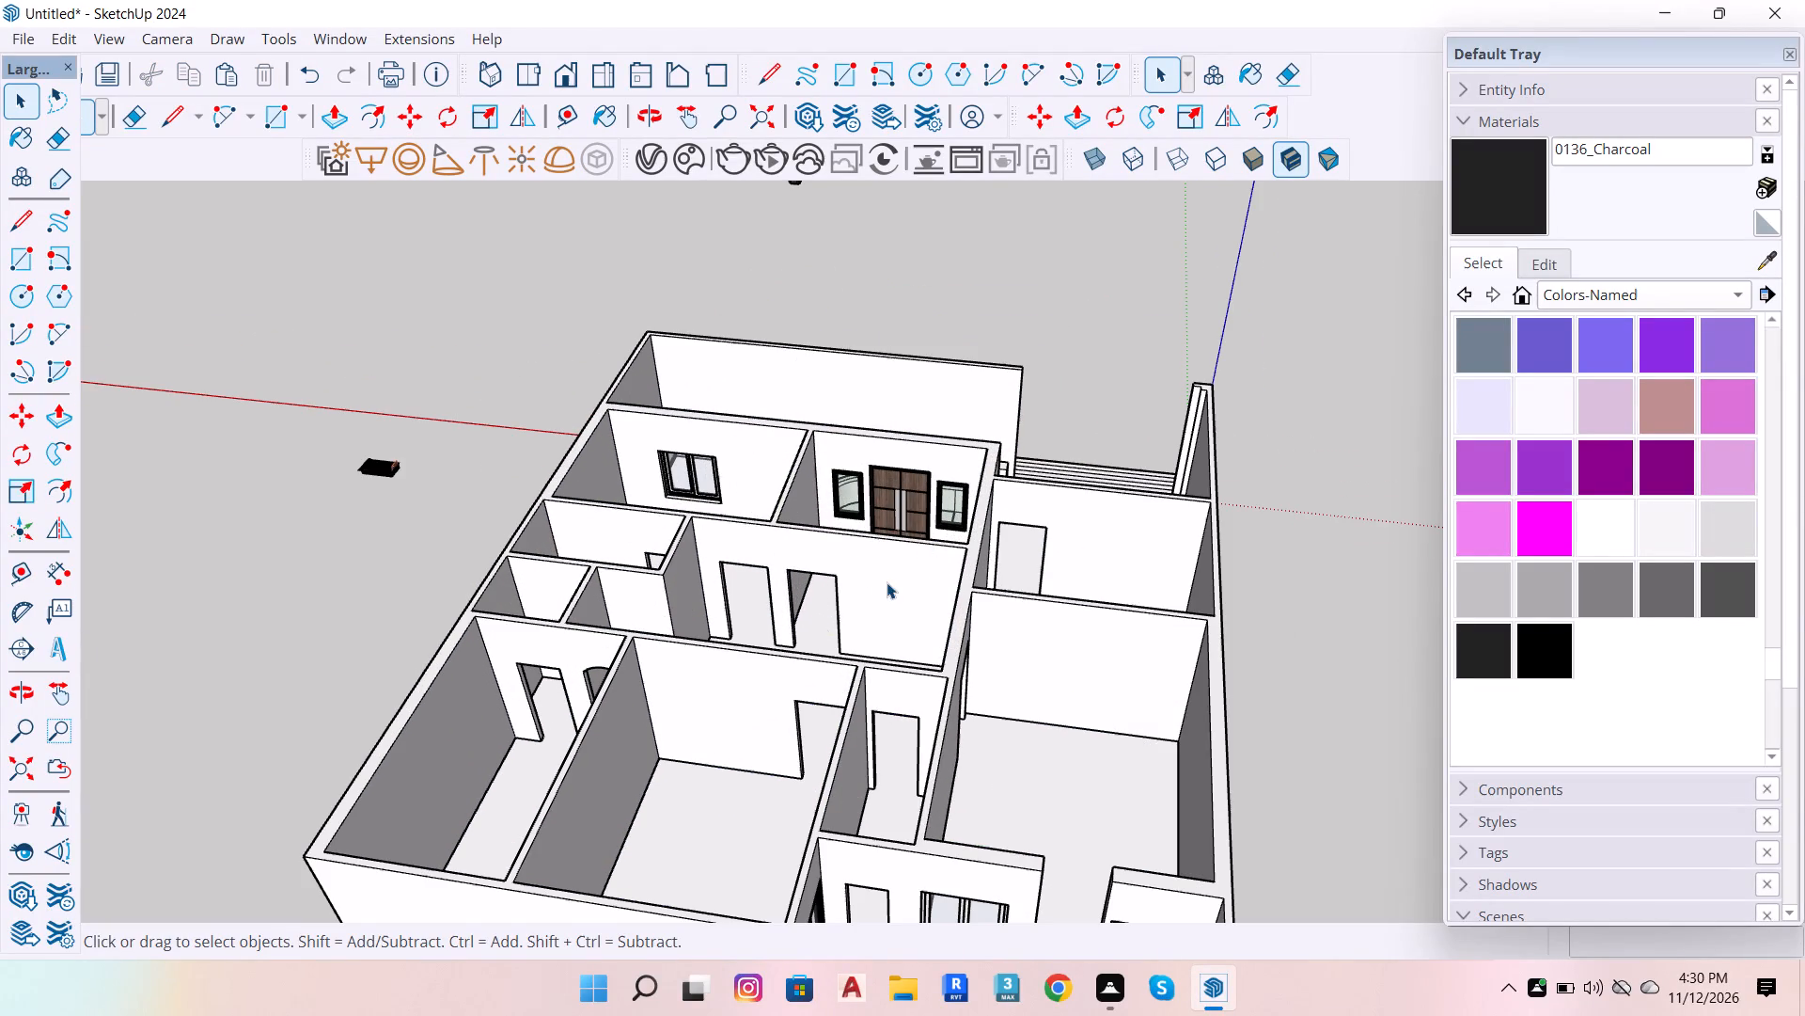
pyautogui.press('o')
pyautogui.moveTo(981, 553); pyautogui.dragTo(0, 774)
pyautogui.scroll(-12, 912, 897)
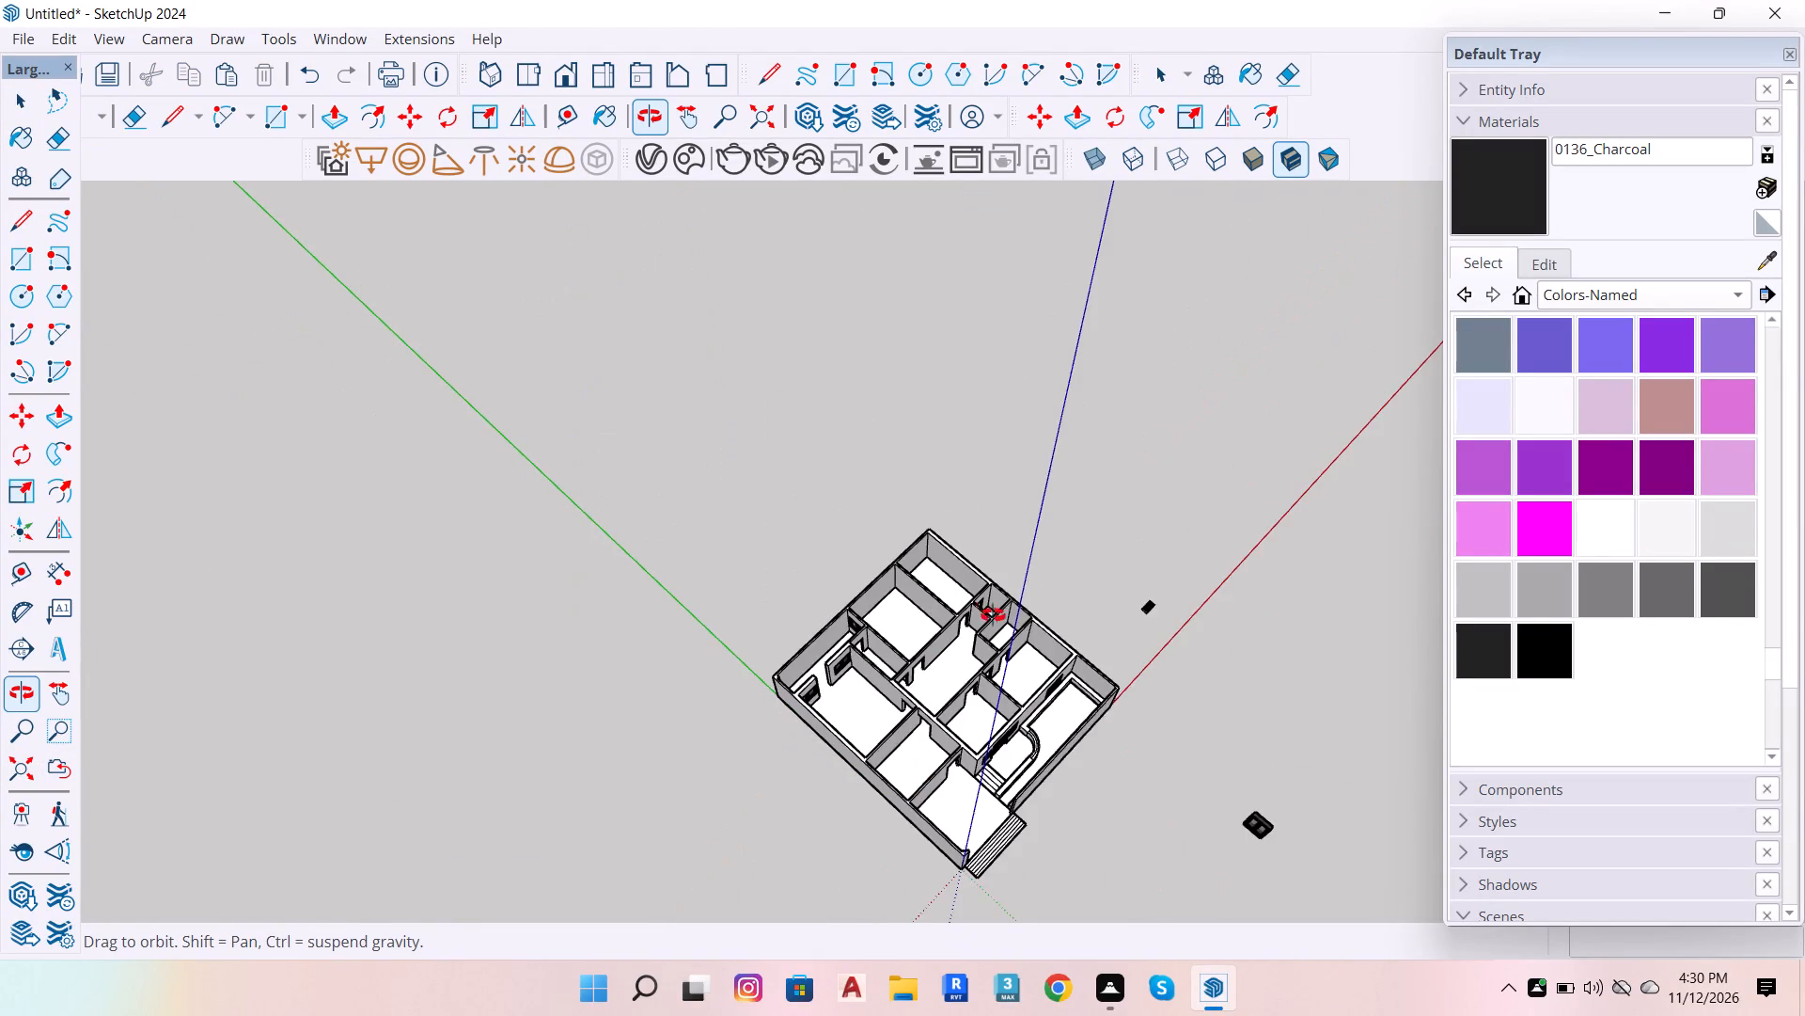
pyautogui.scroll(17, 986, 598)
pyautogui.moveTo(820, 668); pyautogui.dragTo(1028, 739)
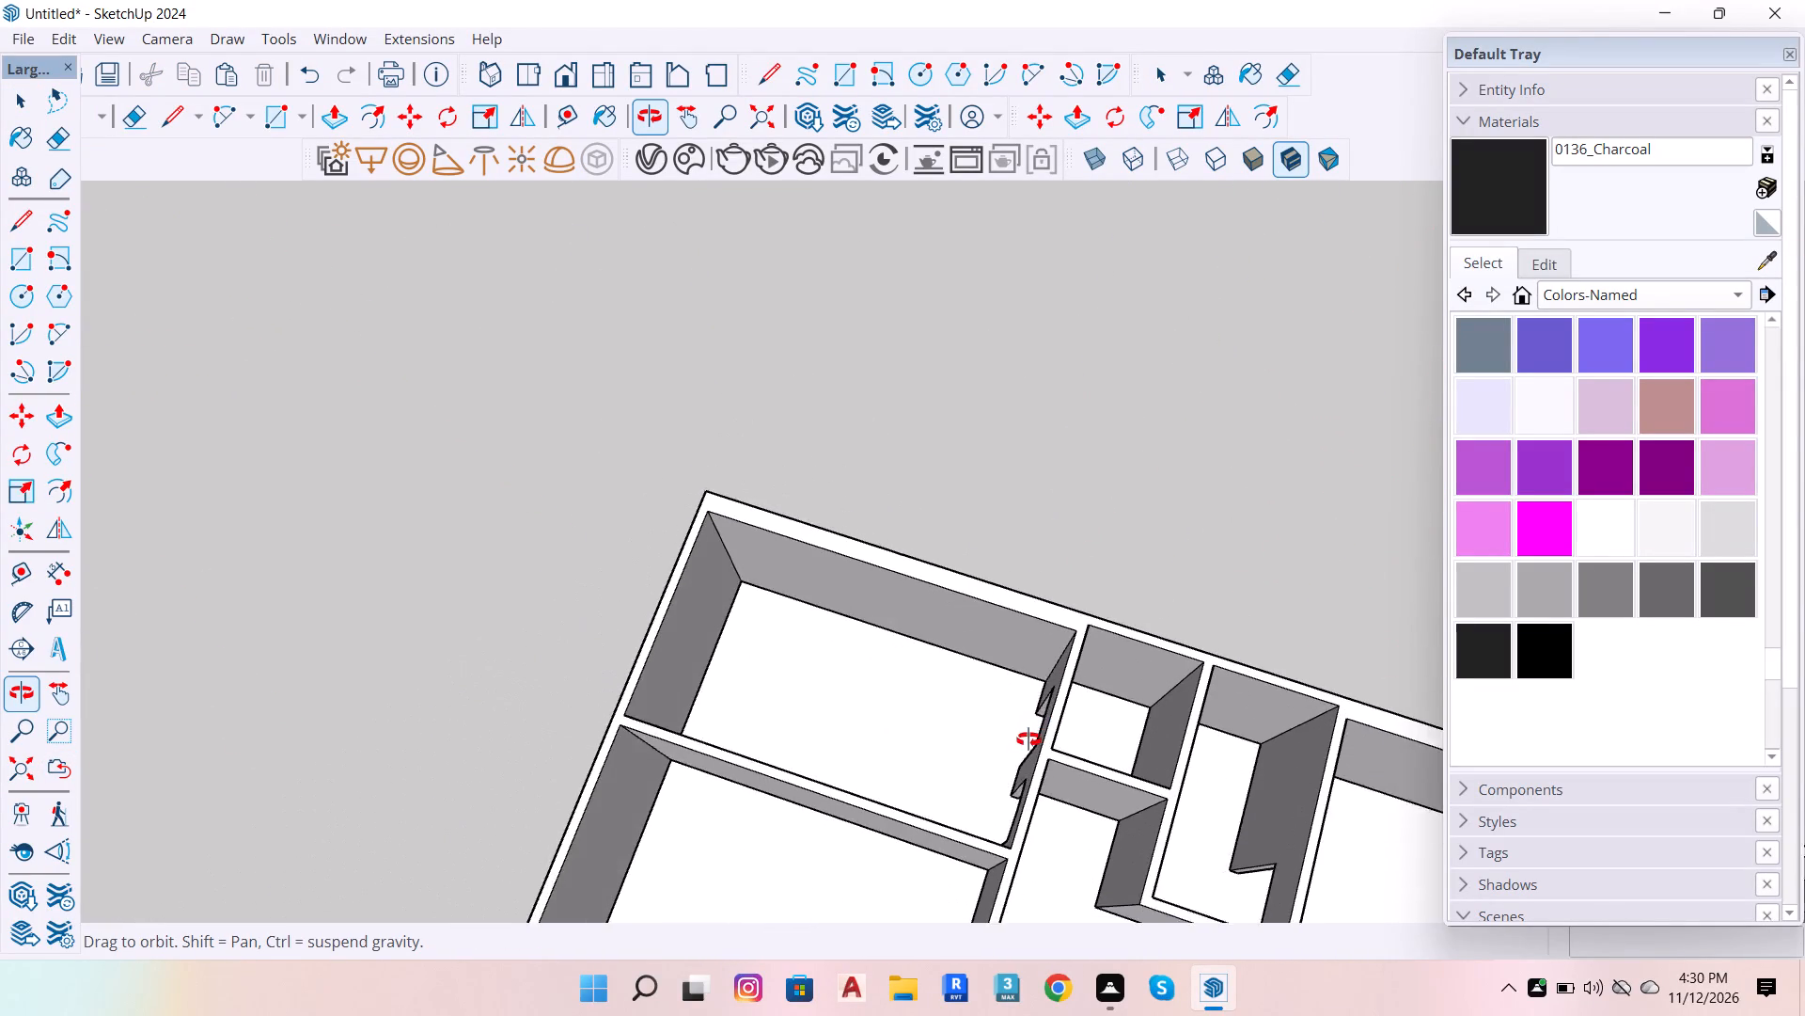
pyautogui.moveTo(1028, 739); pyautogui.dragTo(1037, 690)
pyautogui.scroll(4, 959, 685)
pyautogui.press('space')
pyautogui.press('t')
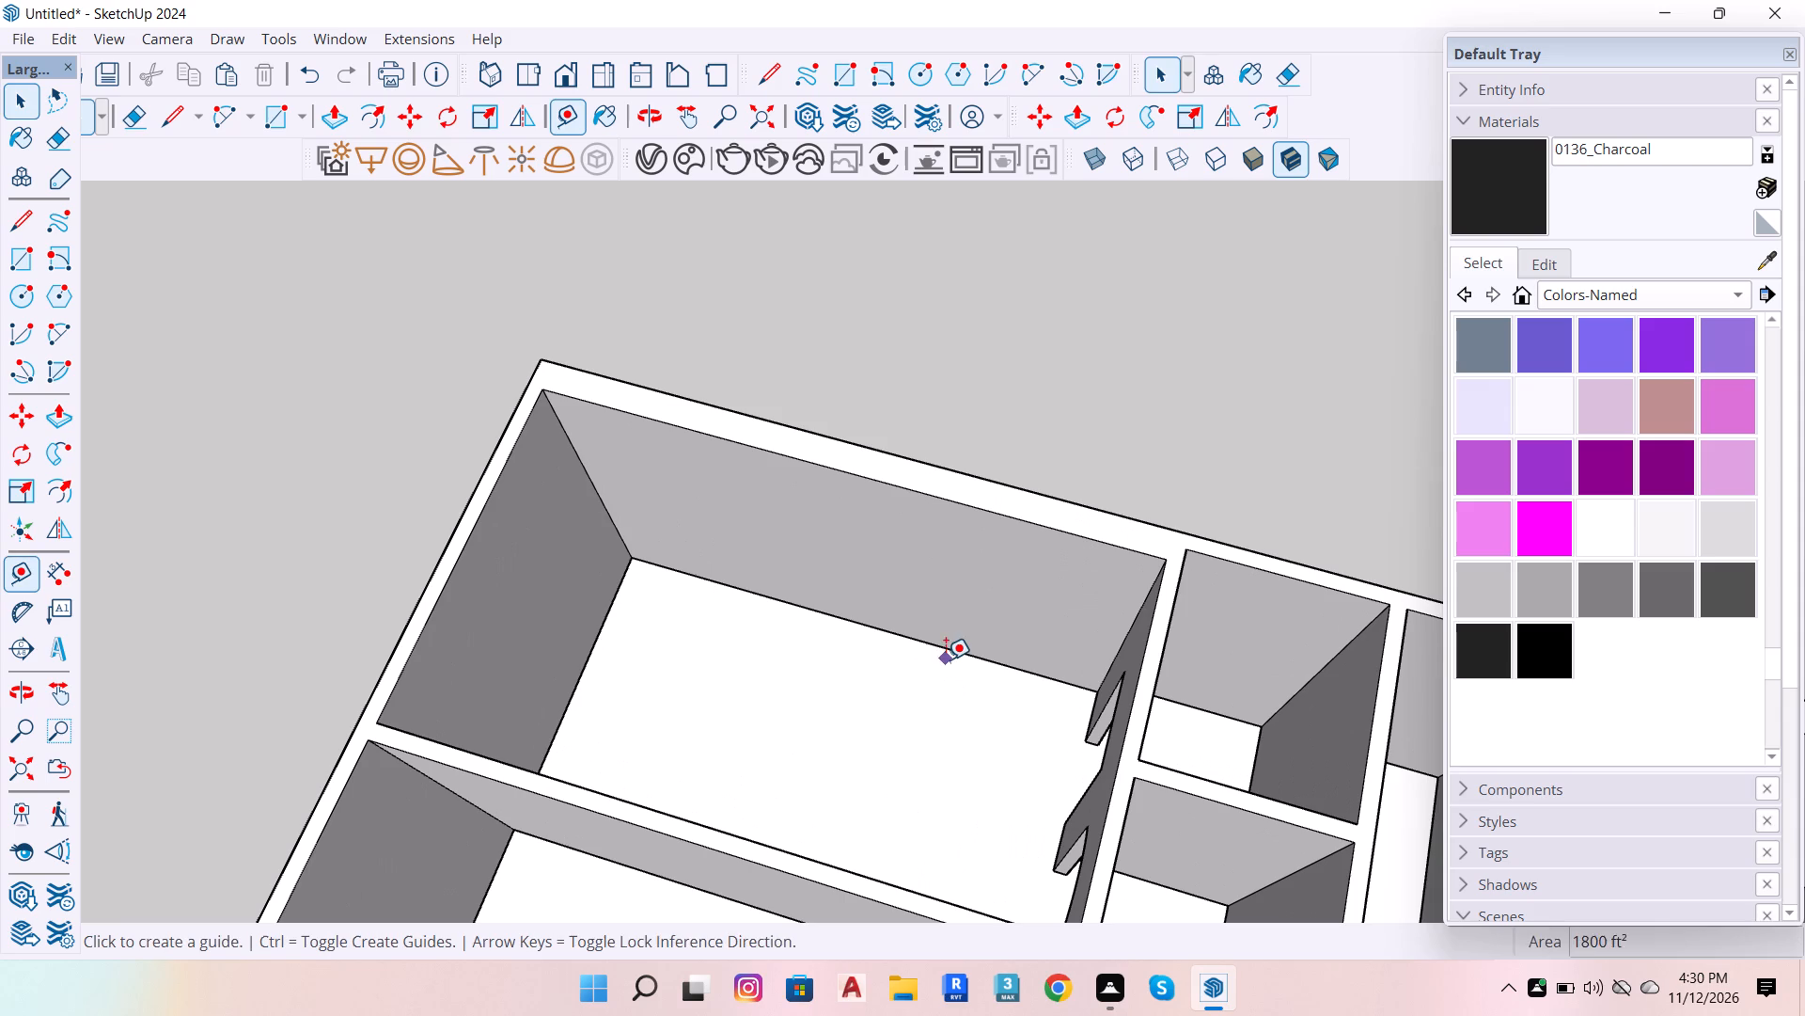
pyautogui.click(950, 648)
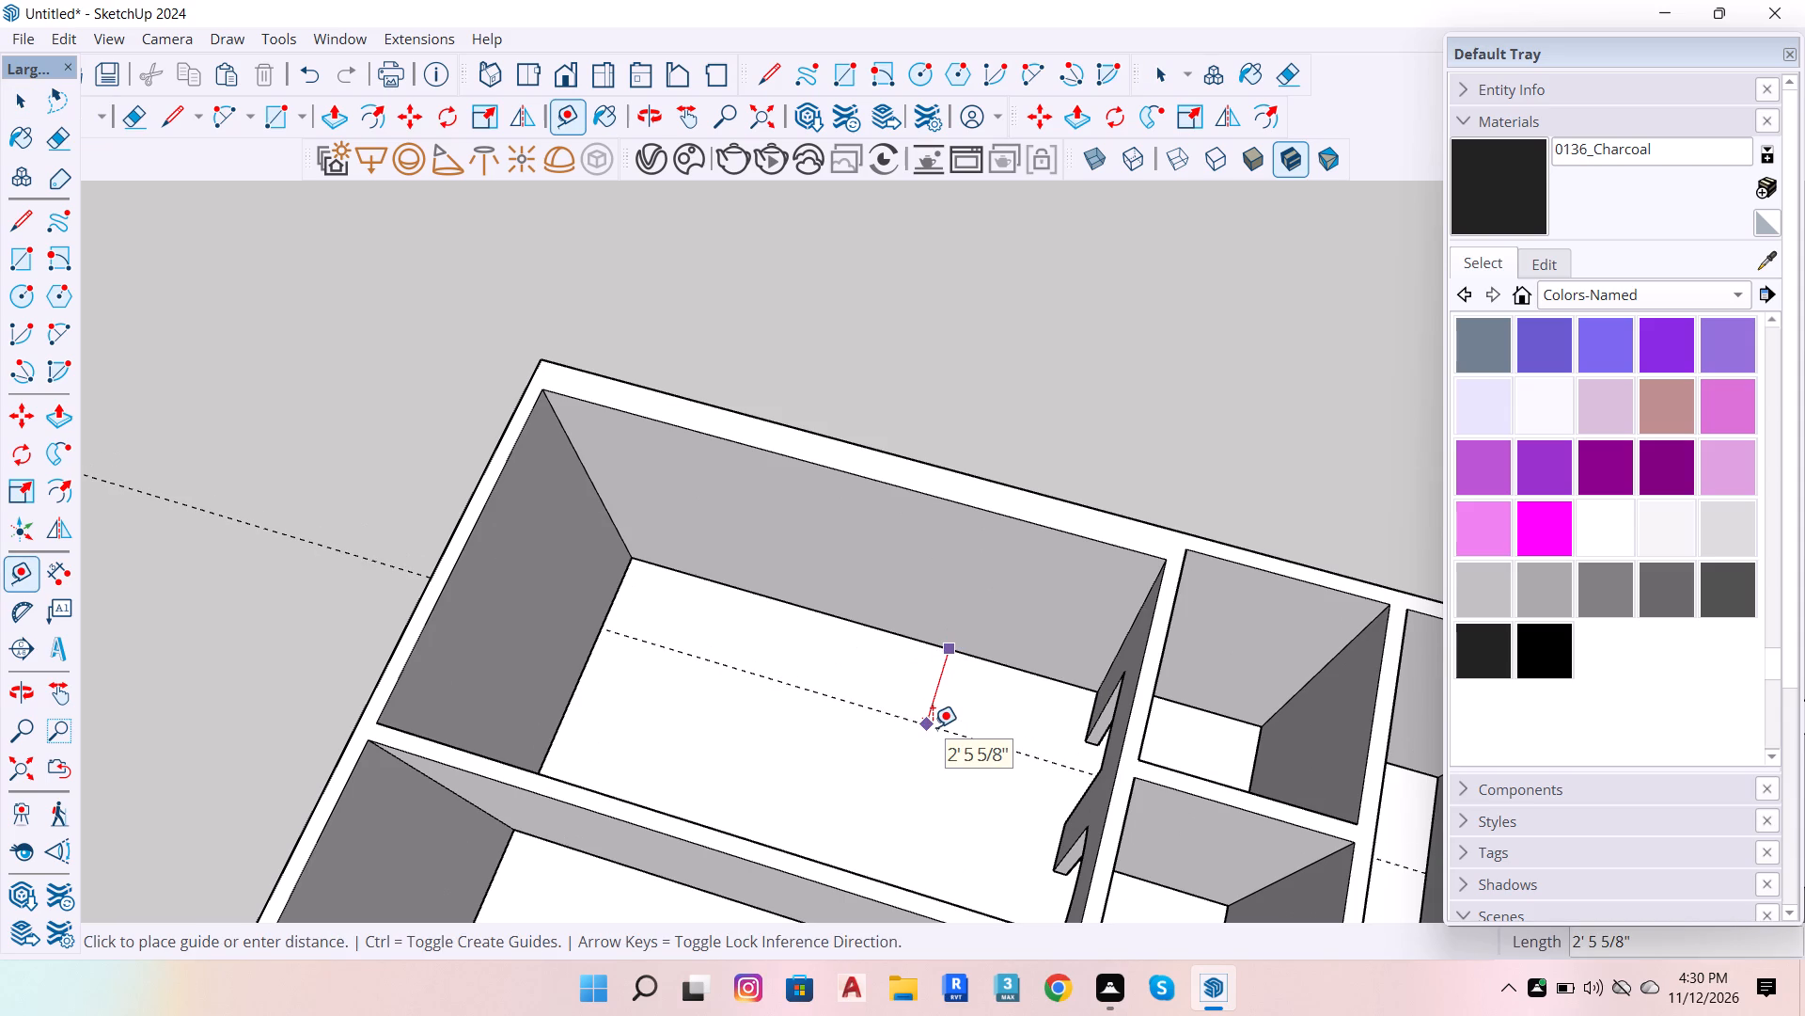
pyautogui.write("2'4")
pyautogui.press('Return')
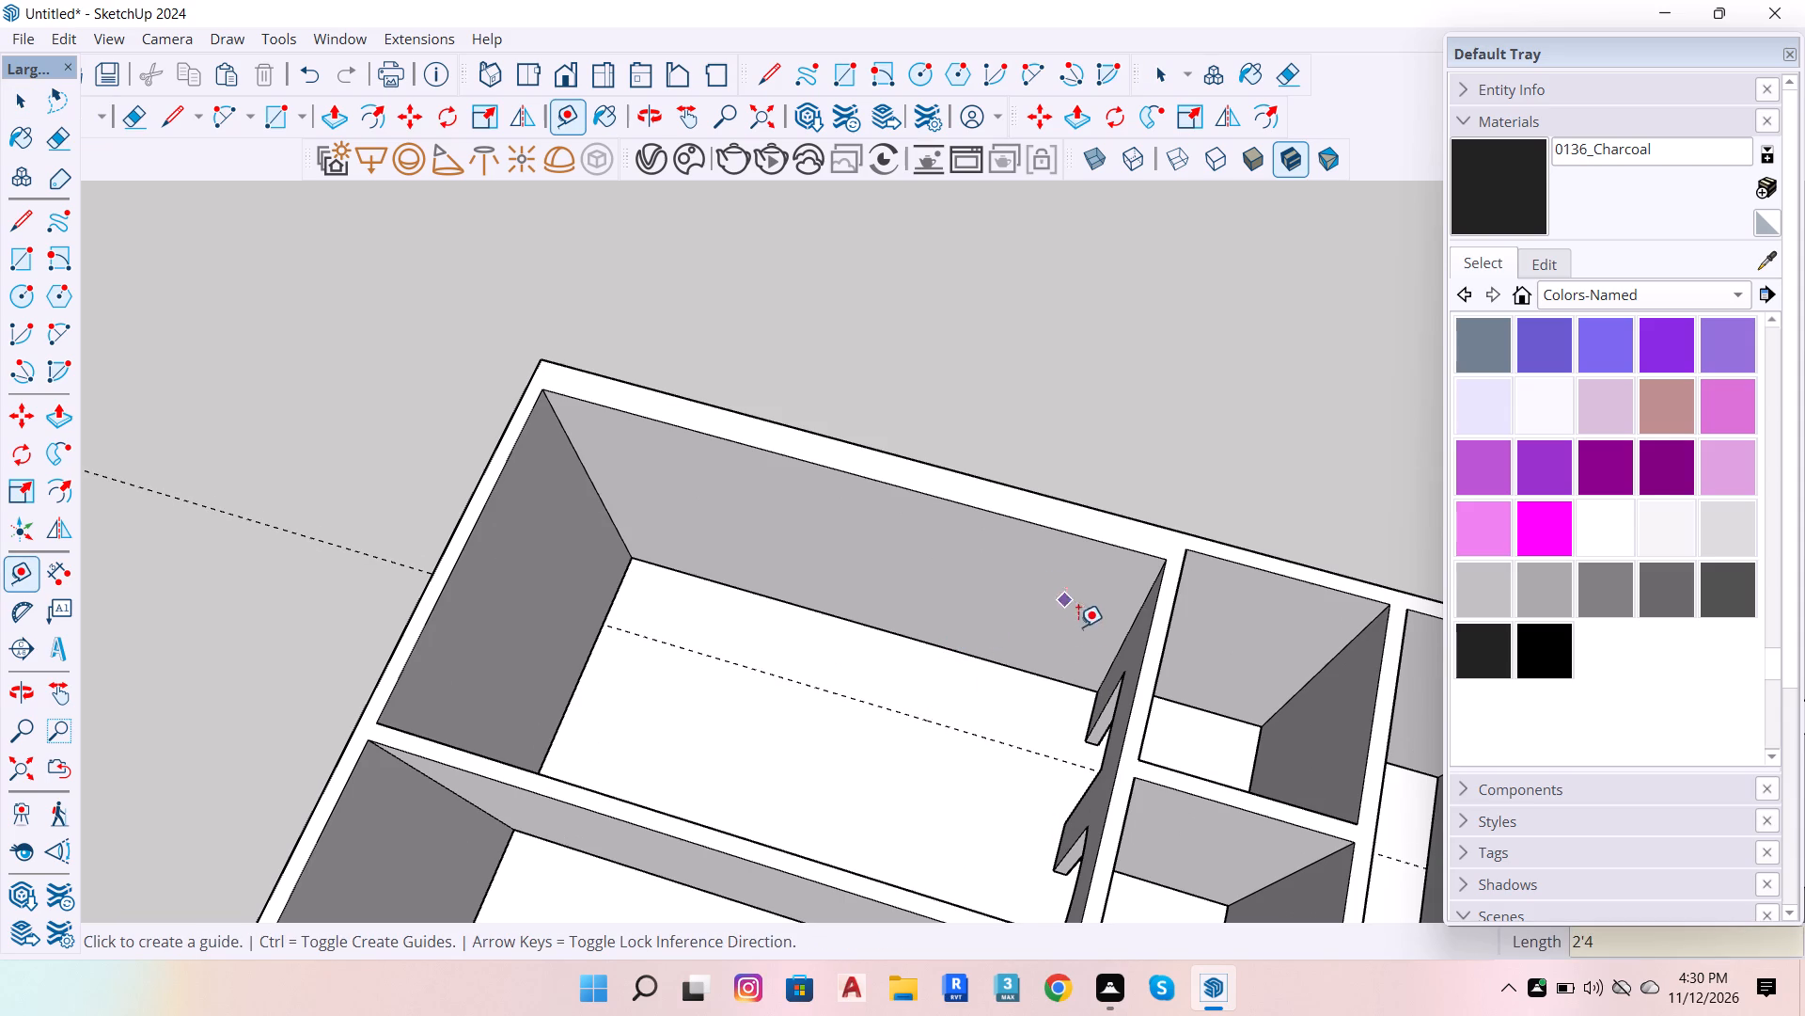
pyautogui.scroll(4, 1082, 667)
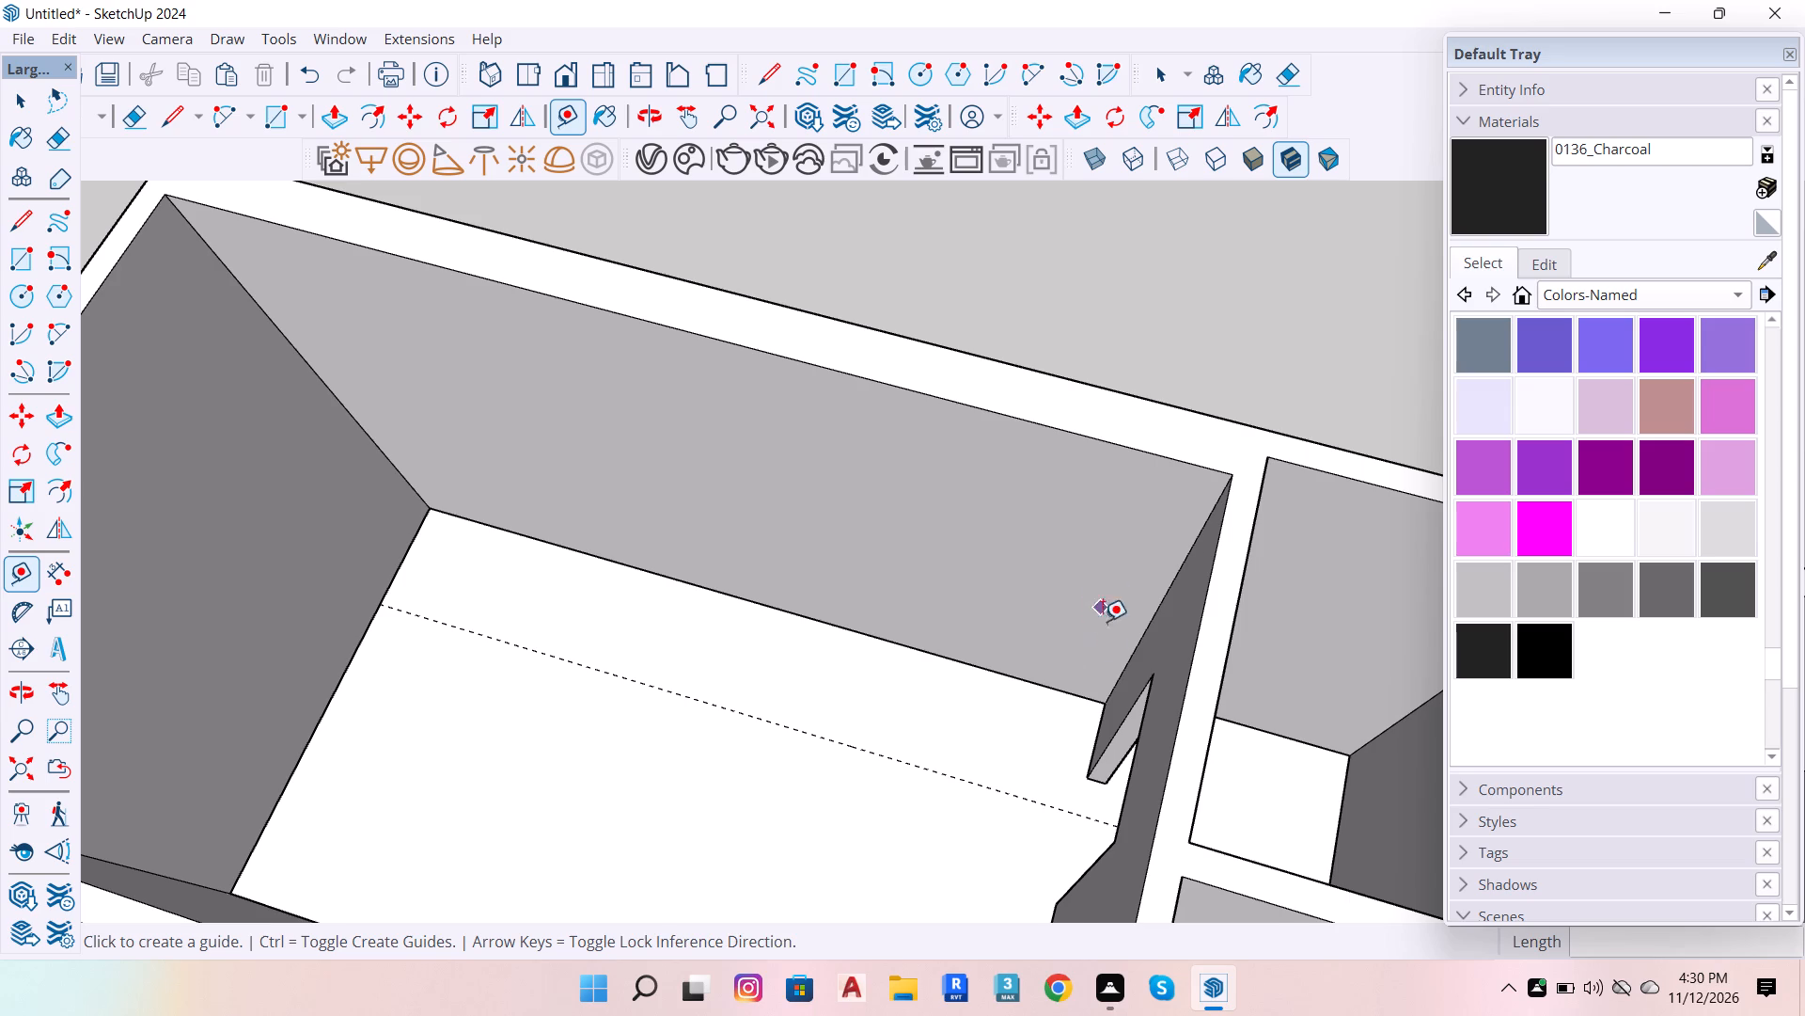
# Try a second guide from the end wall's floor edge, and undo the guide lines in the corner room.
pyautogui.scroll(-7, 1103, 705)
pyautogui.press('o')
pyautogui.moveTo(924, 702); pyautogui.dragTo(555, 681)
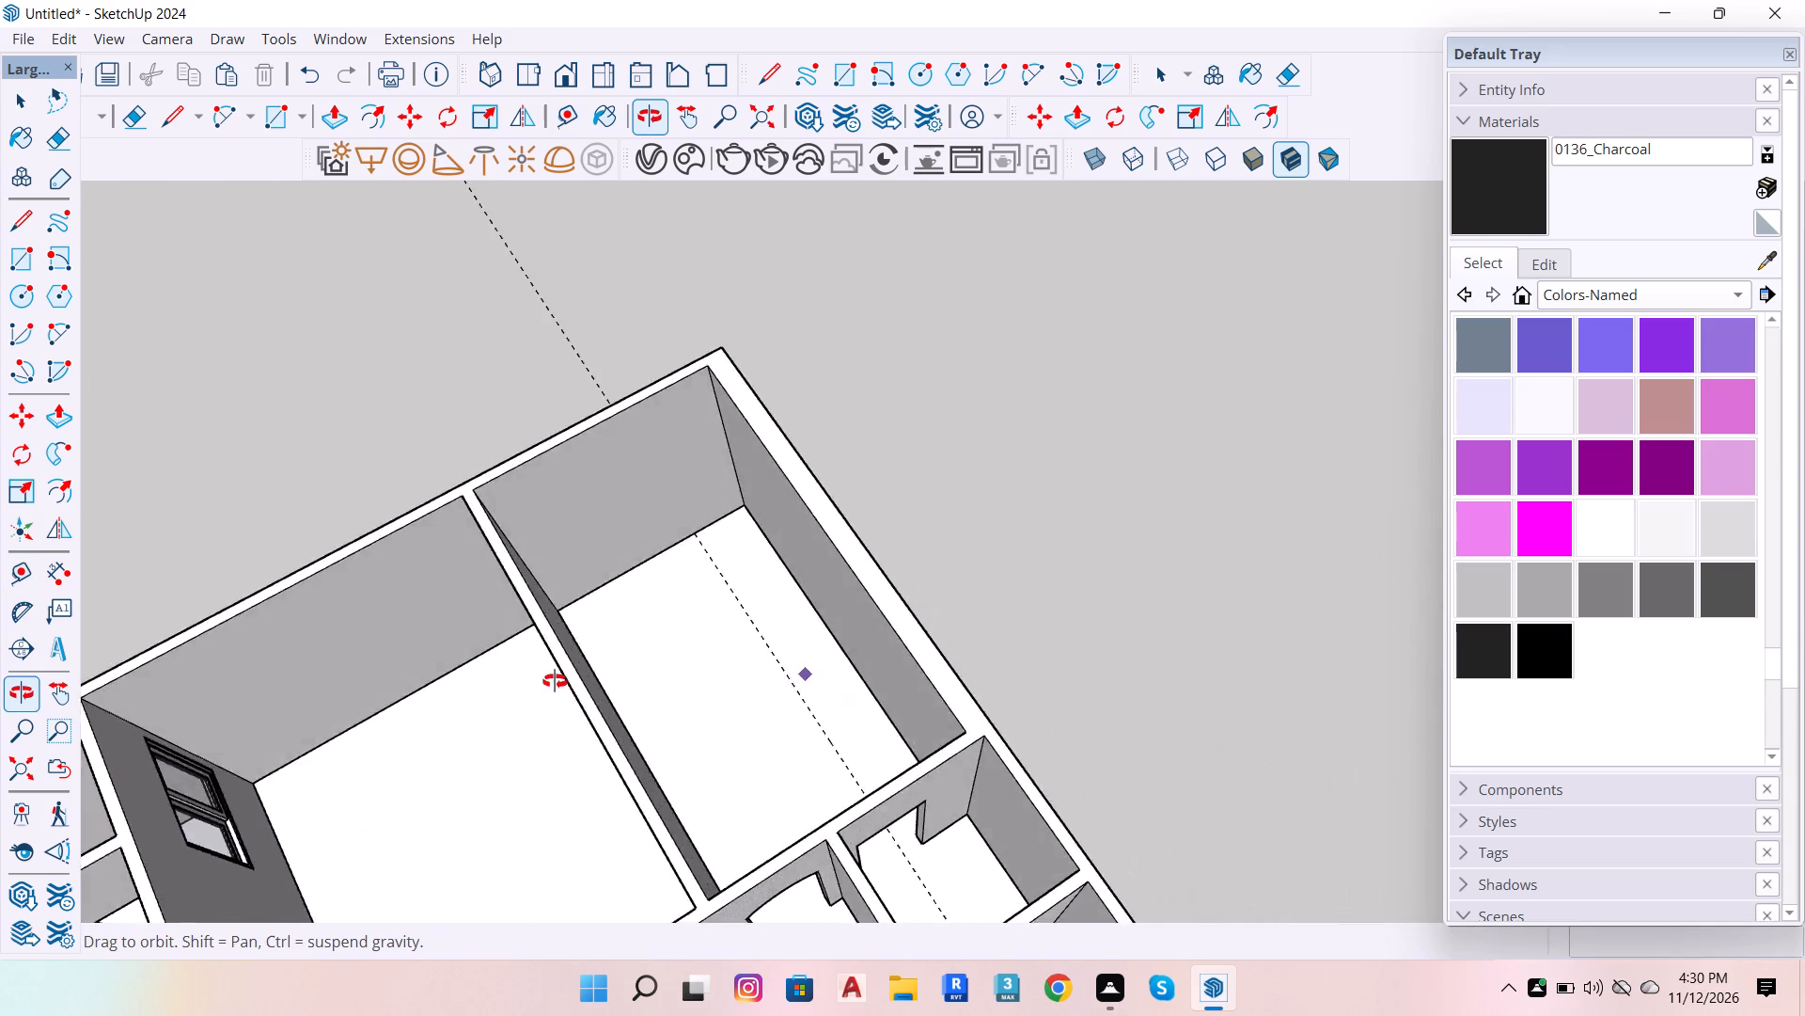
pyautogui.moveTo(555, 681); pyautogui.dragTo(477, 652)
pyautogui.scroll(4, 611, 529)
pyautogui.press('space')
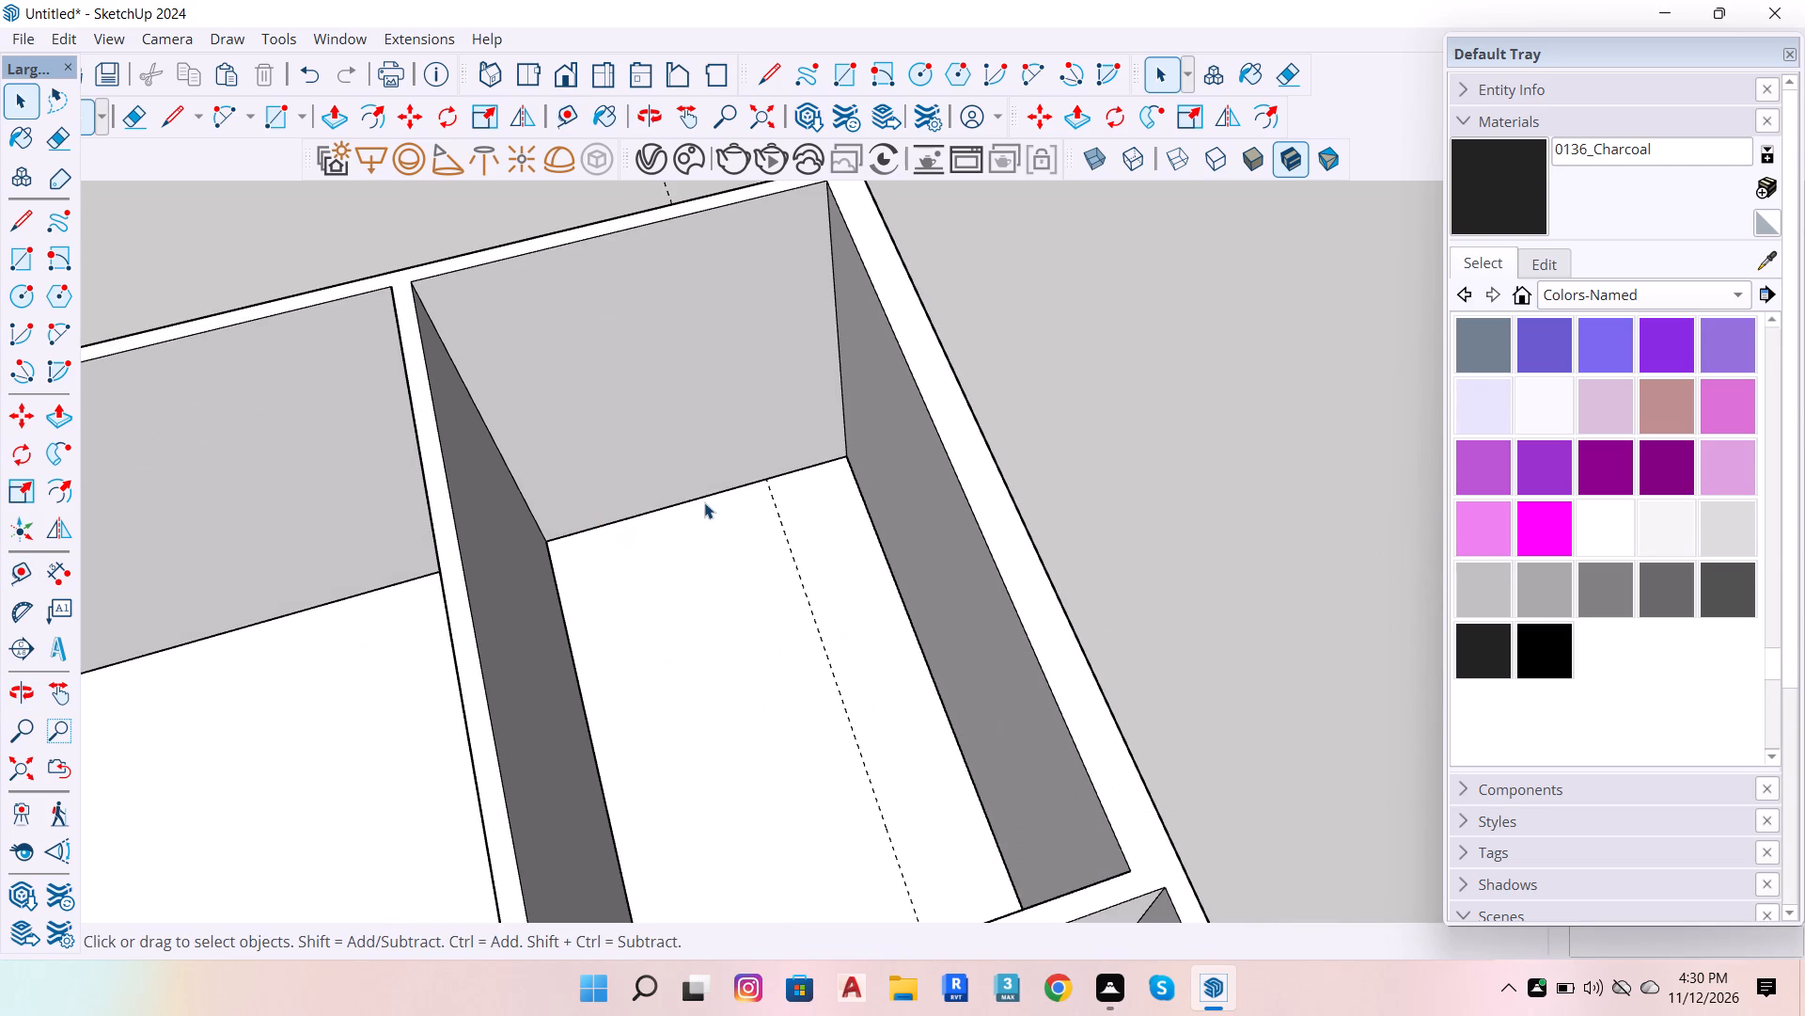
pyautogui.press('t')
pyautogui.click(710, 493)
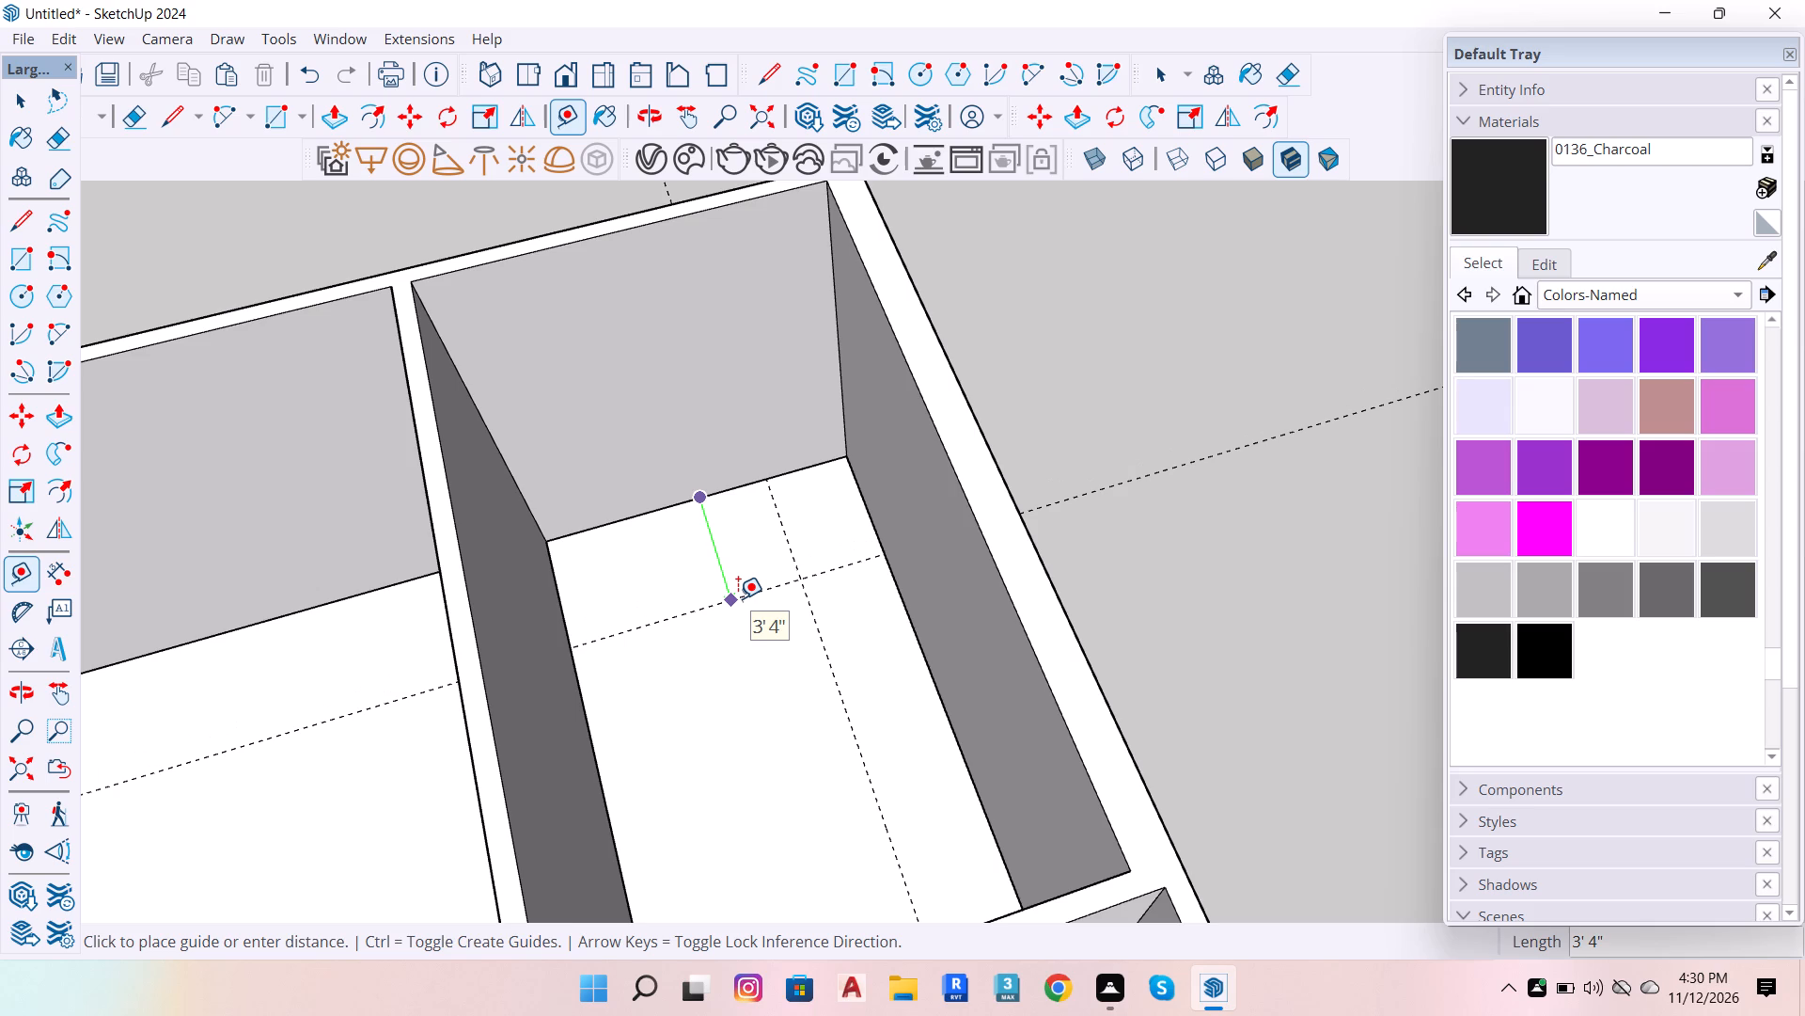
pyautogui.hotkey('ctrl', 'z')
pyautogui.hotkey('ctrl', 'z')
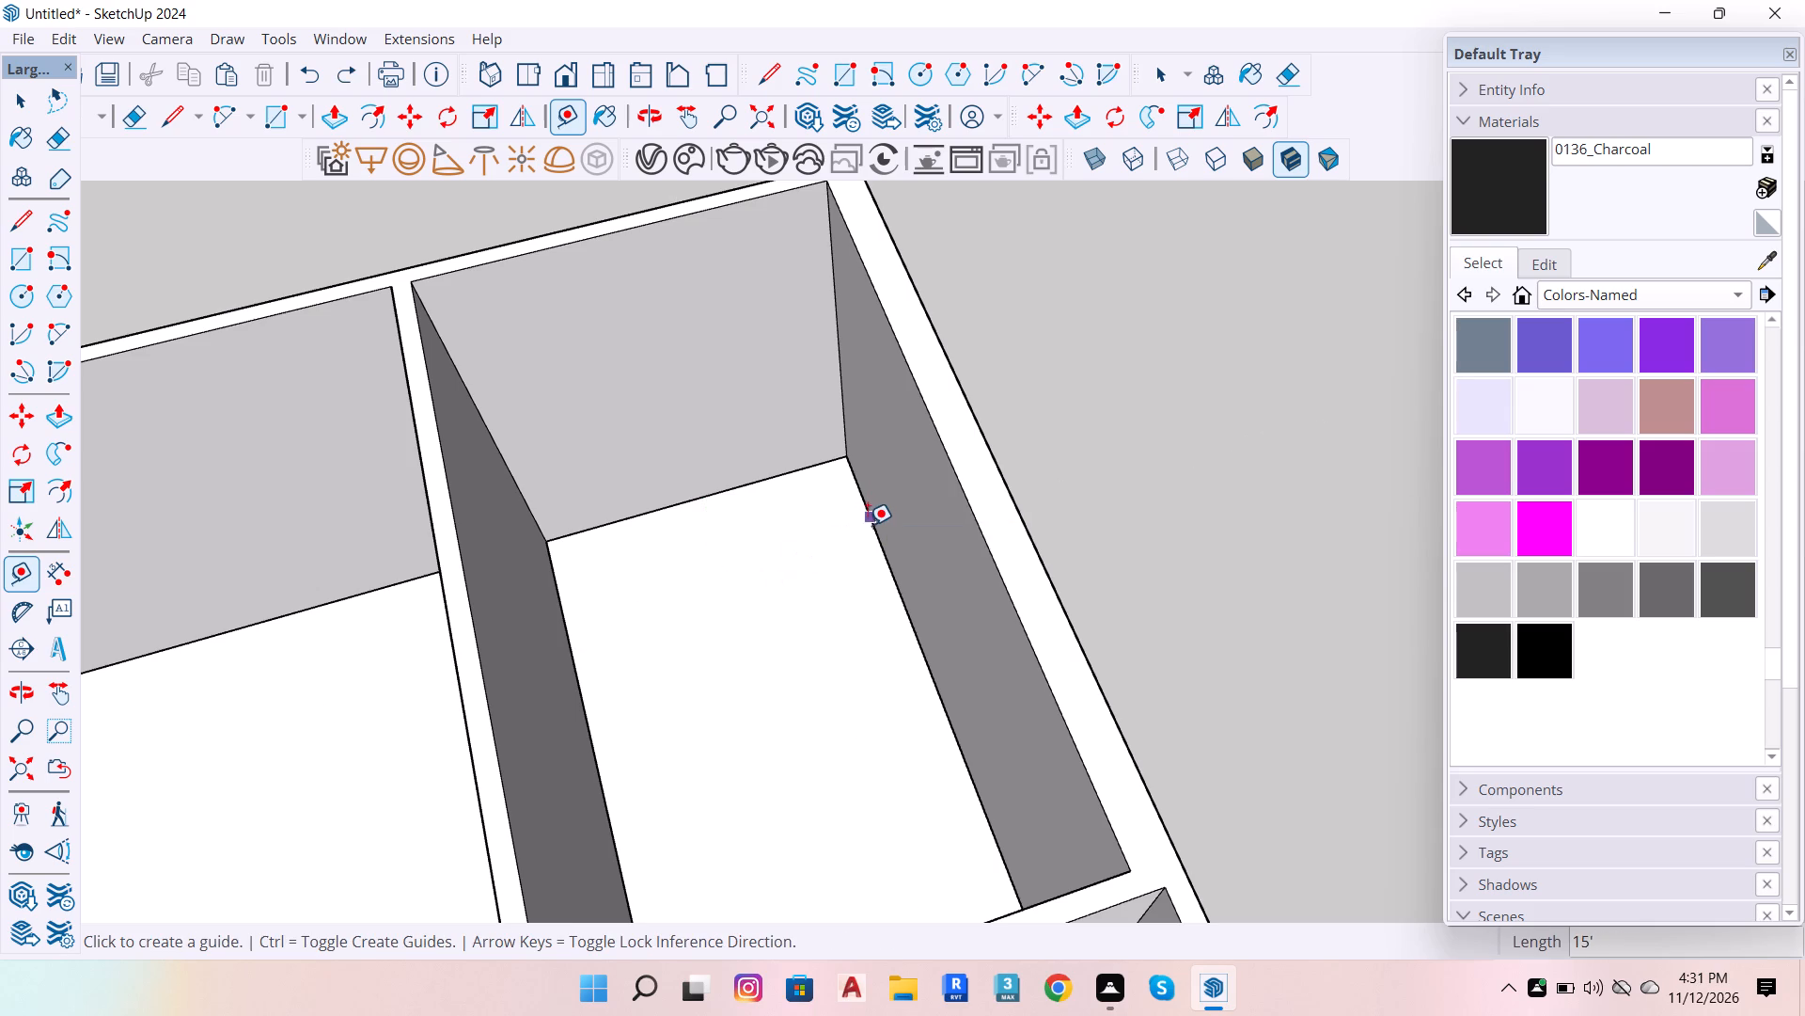
# Place guide lines 2' inward from the floor edges of the corner room's outer long wall, end wall and partition wall.
pyautogui.click(870, 537)
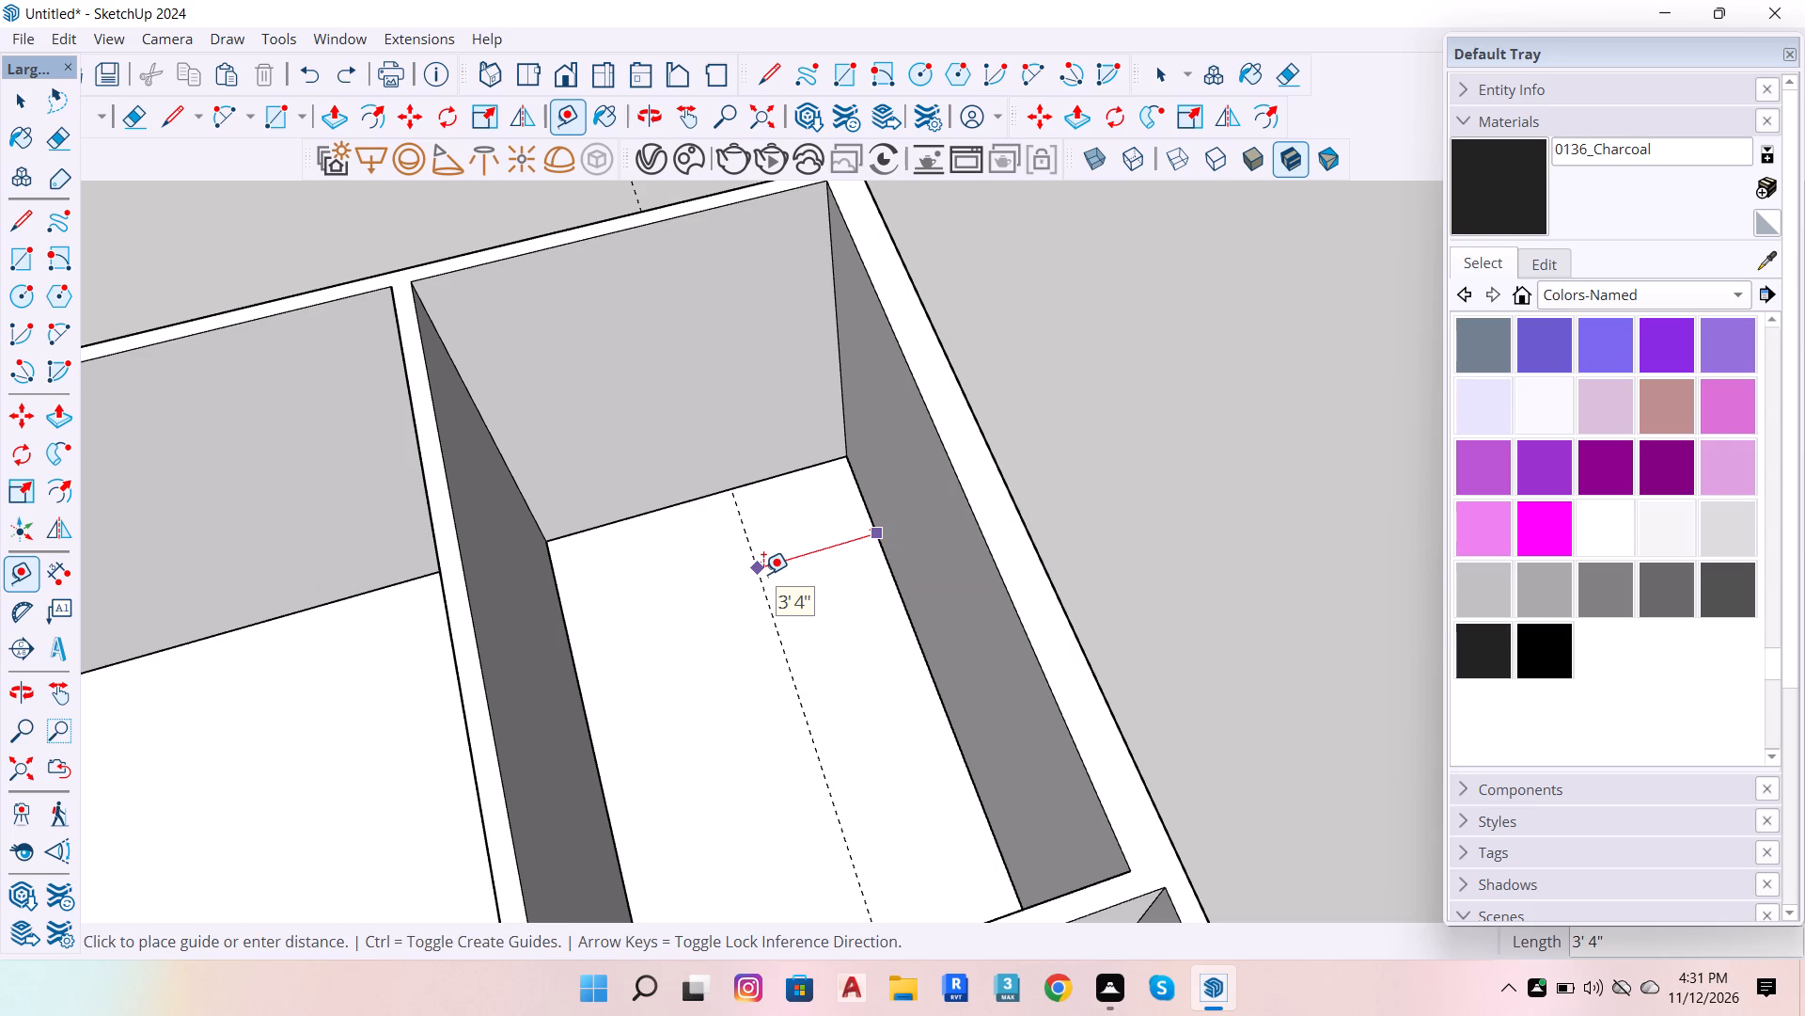
pyautogui.write("2'")
pyautogui.press('Return')
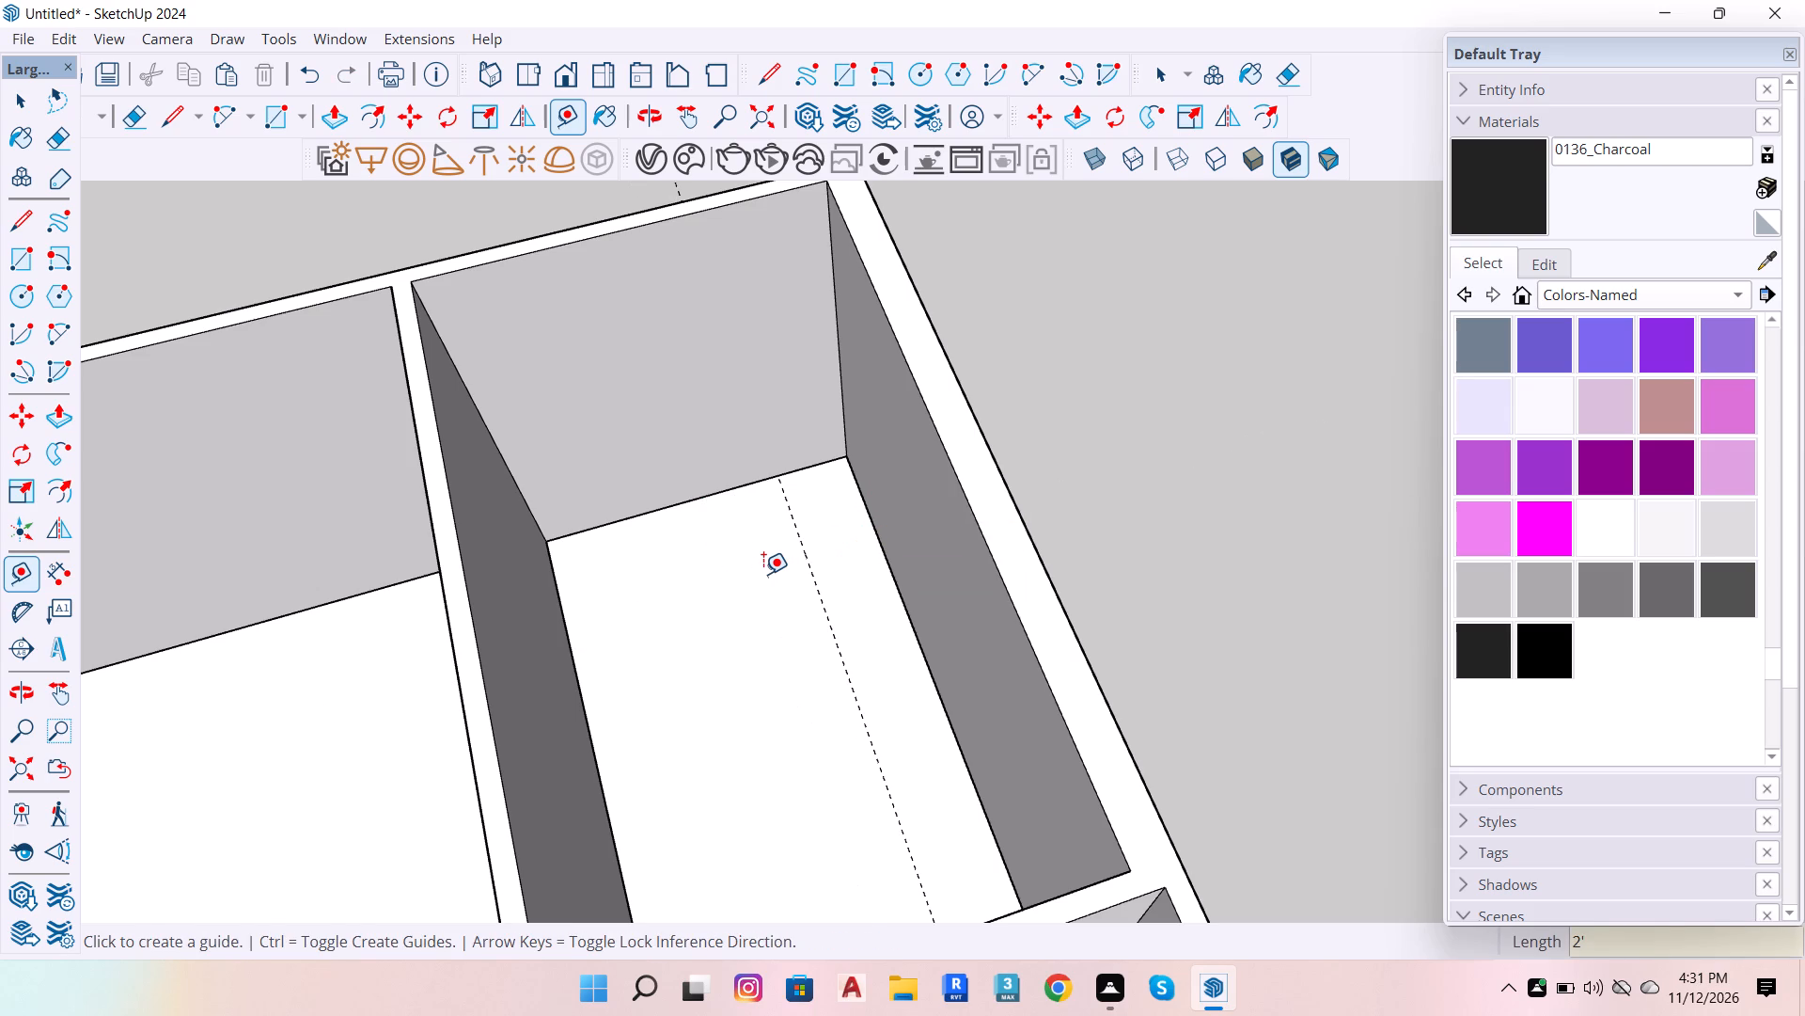
pyautogui.click(727, 499)
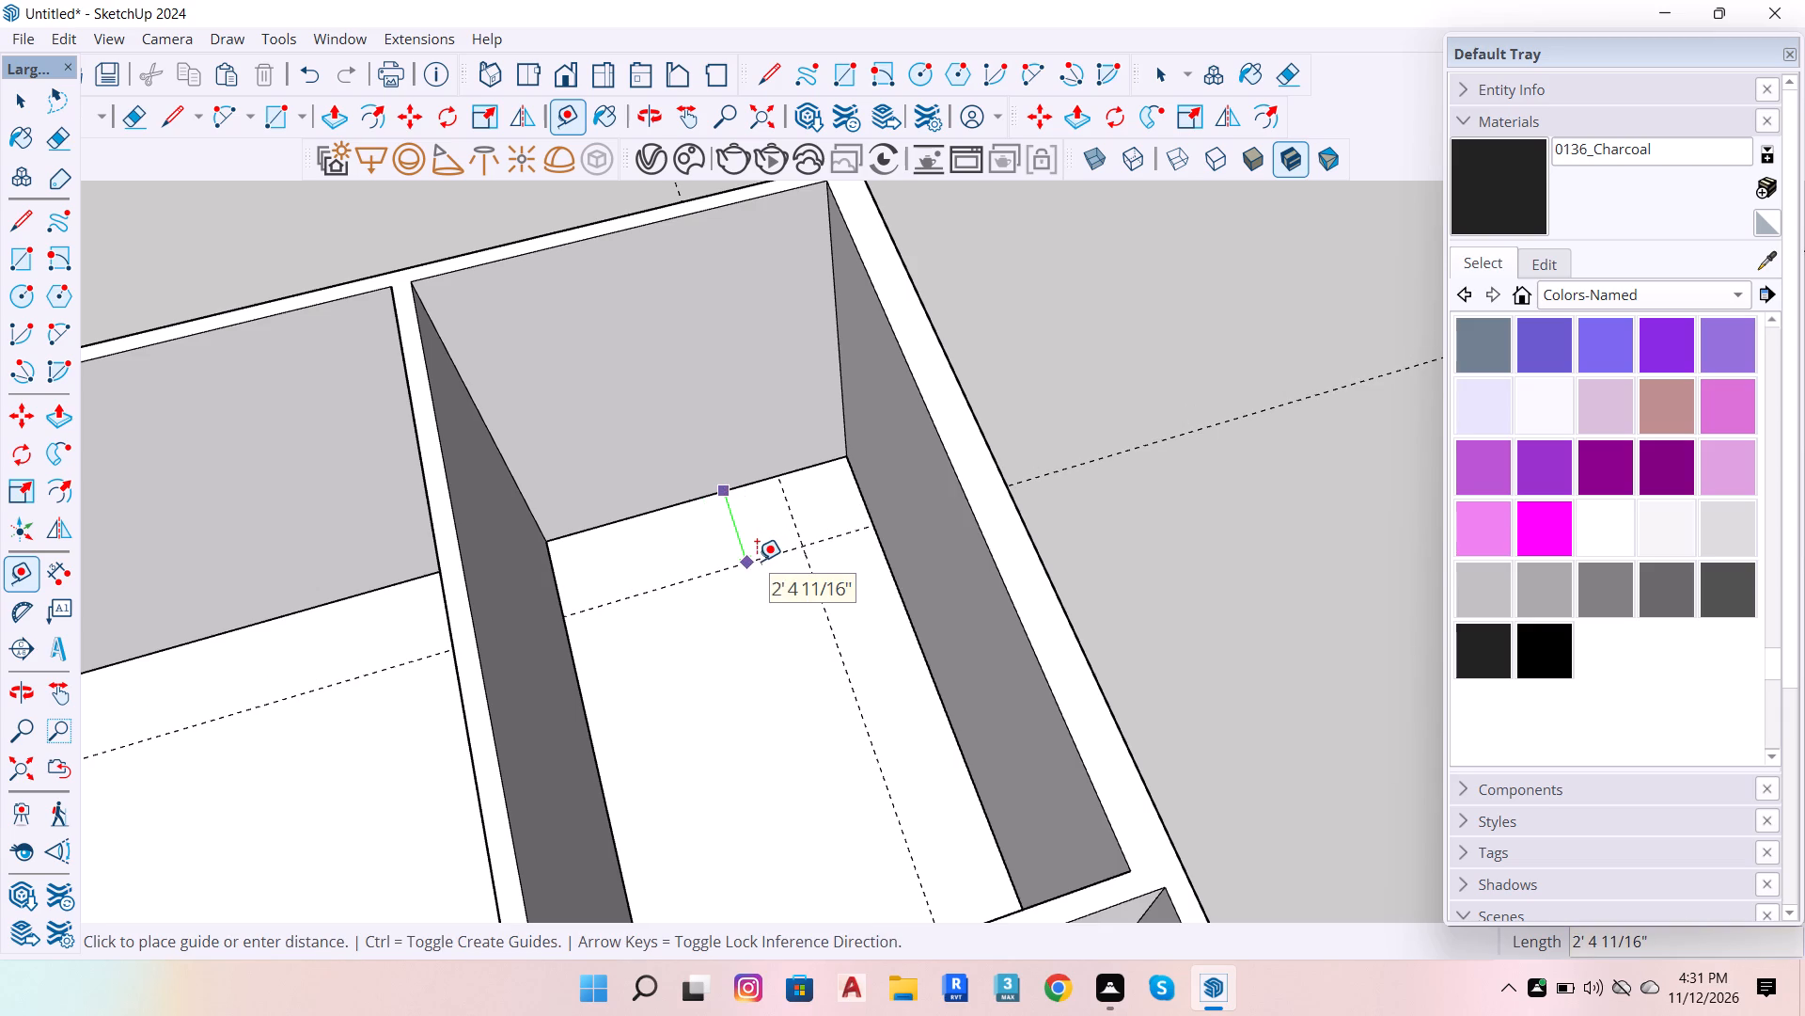
pyautogui.write("2'")
pyautogui.press('Return')
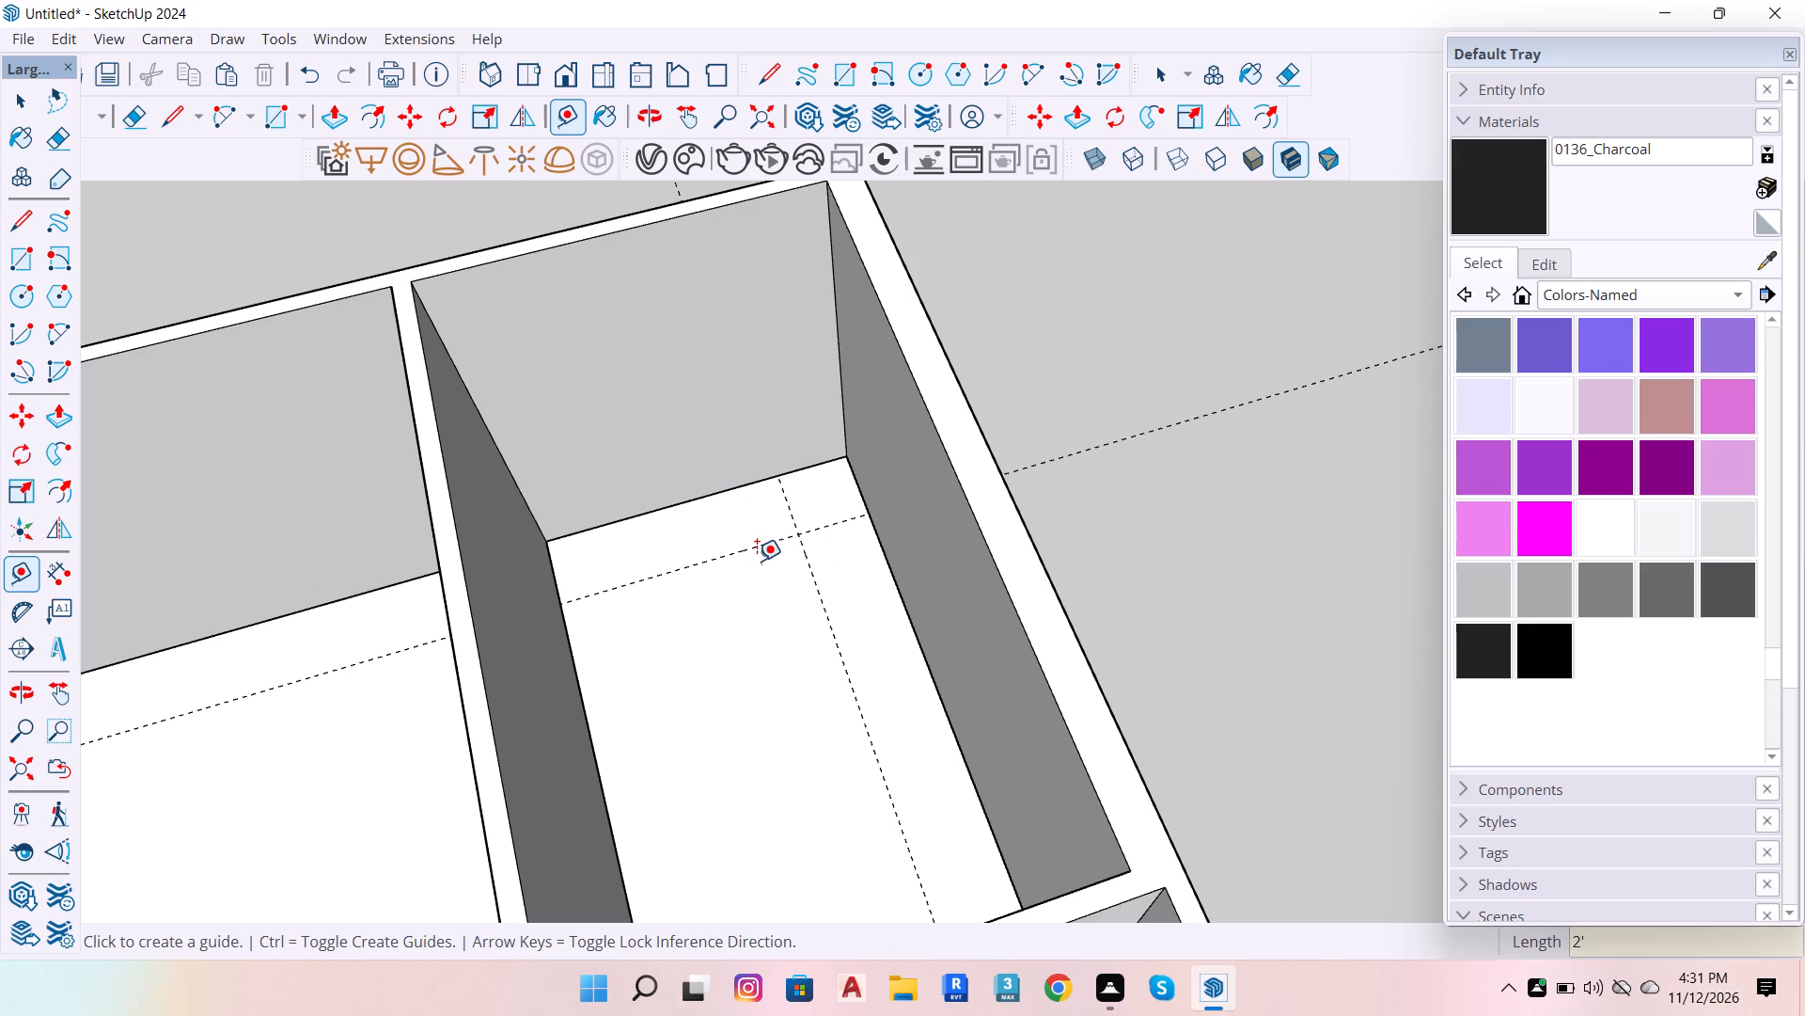
pyautogui.click(569, 676)
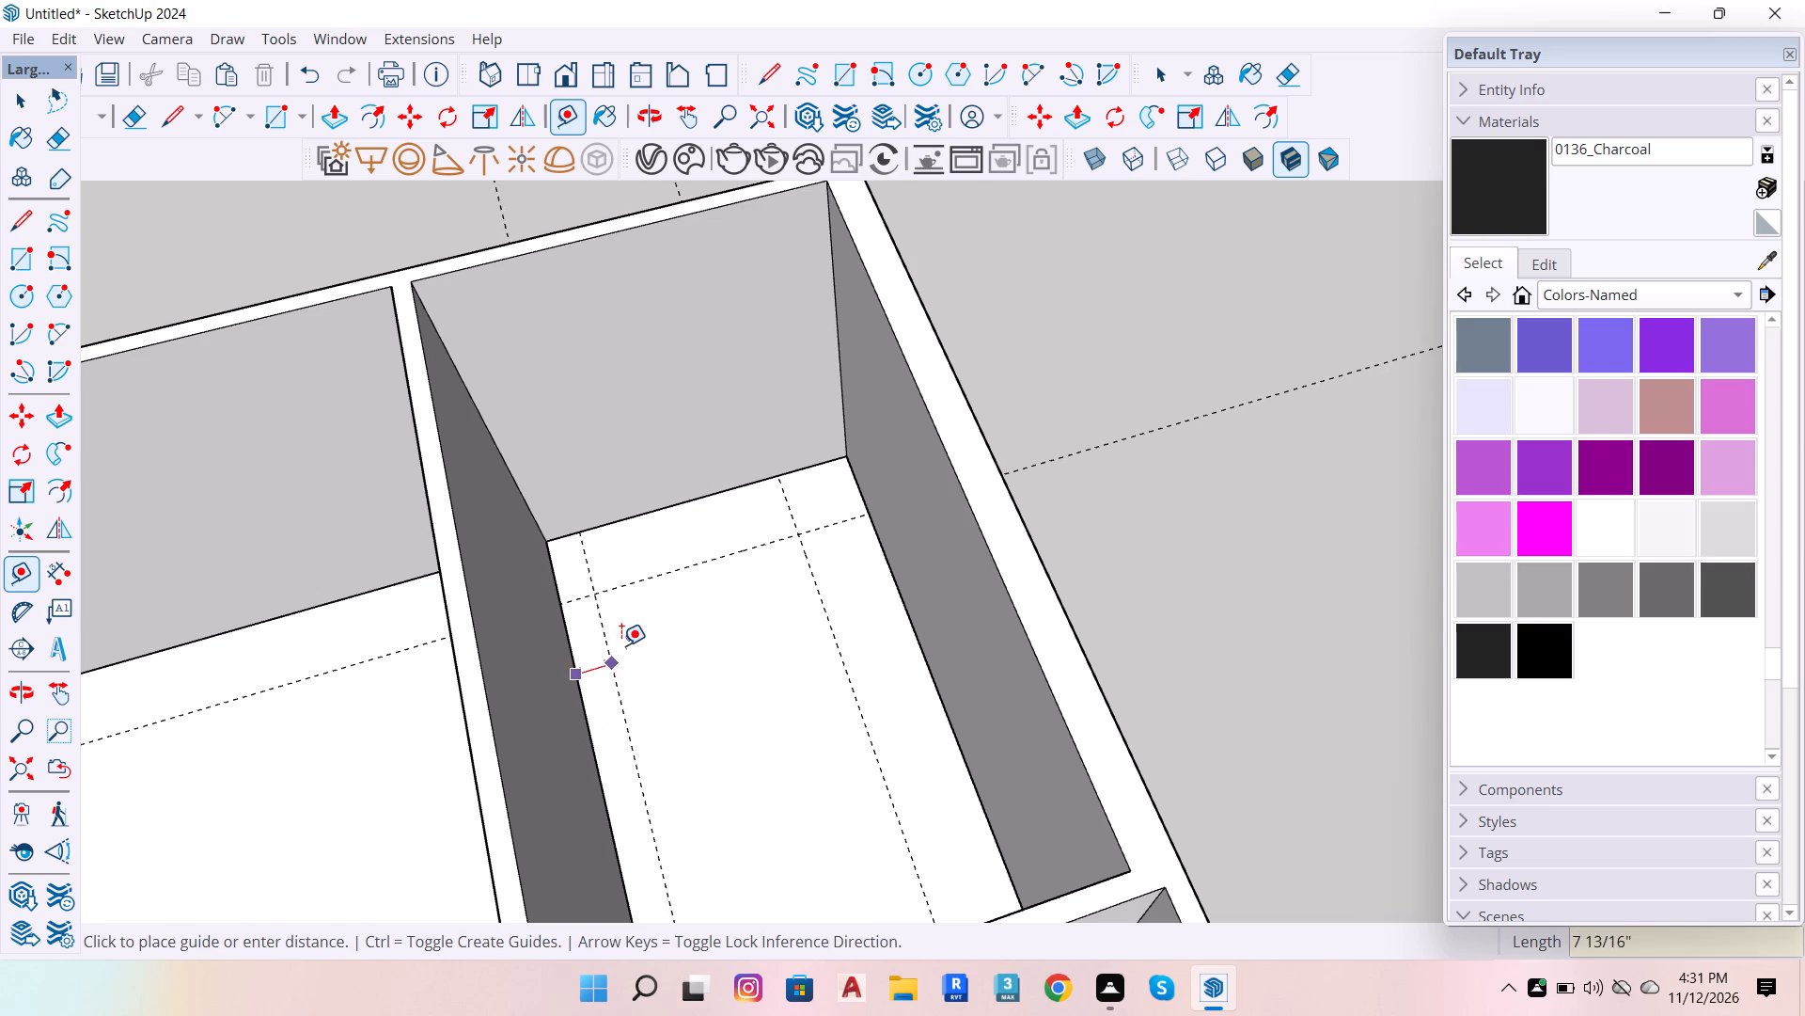
pyautogui.write("2'")
pyautogui.press('Return')
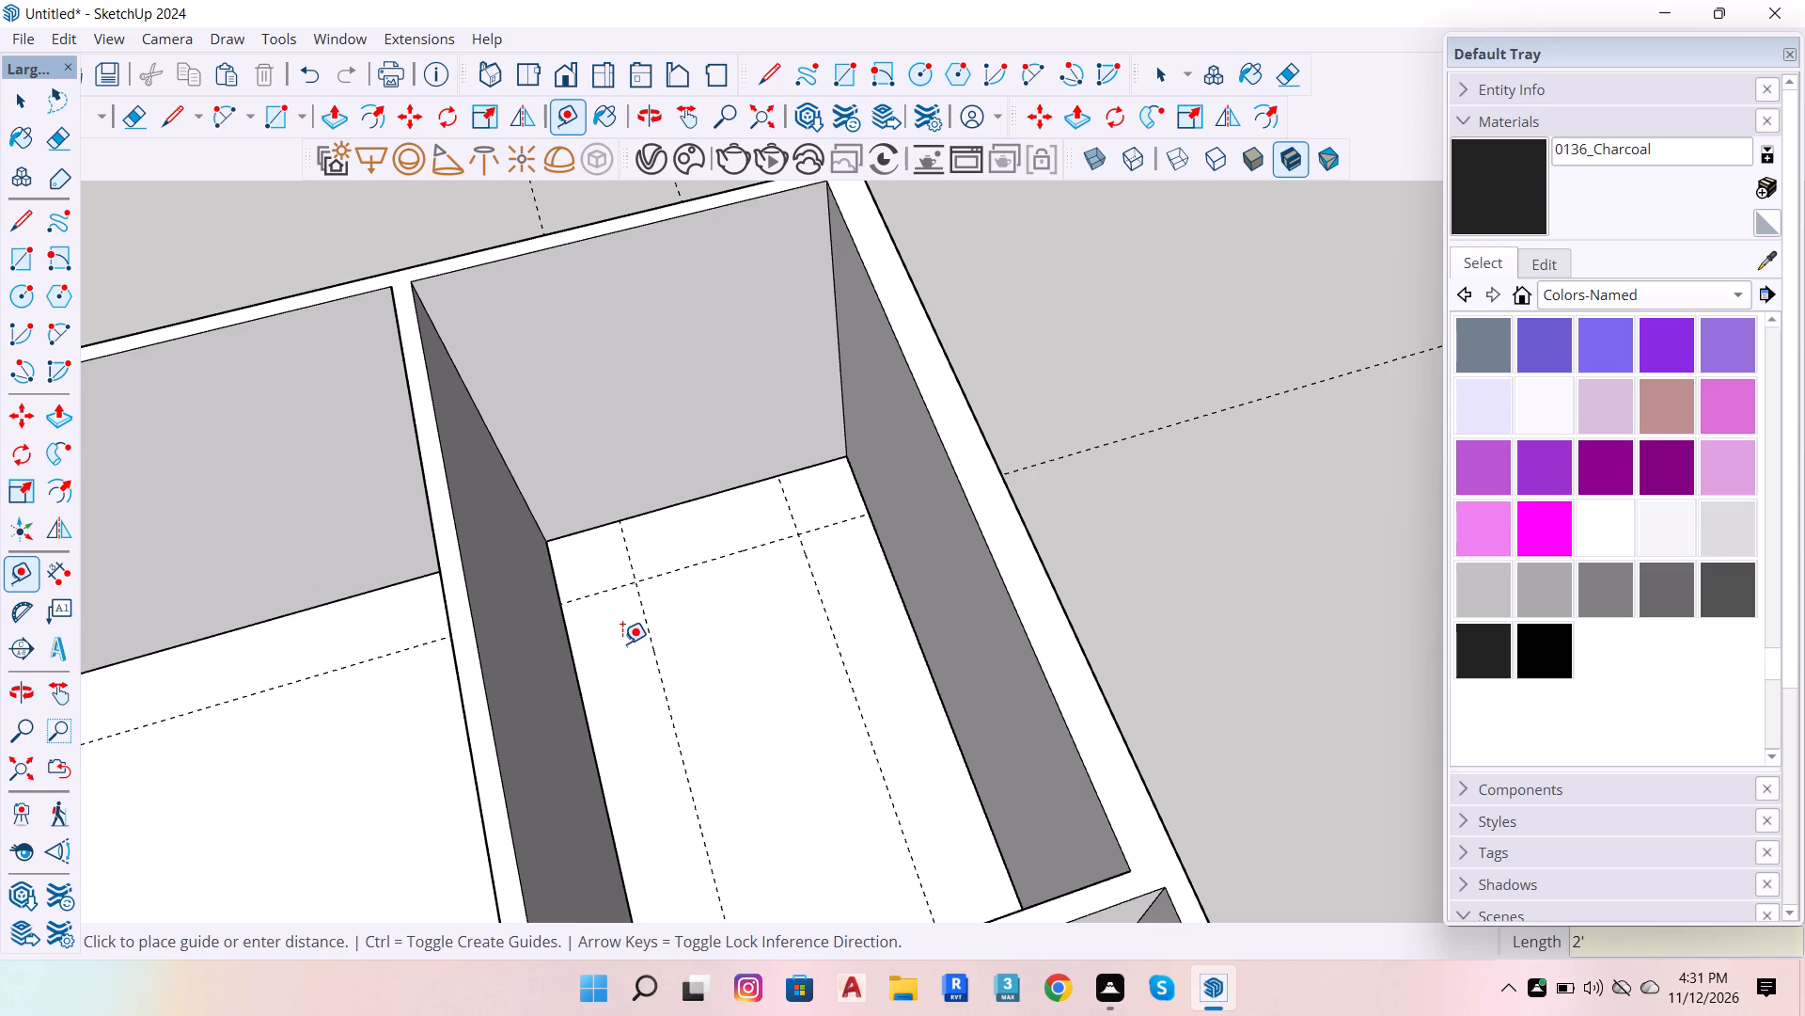
pyautogui.press('space')
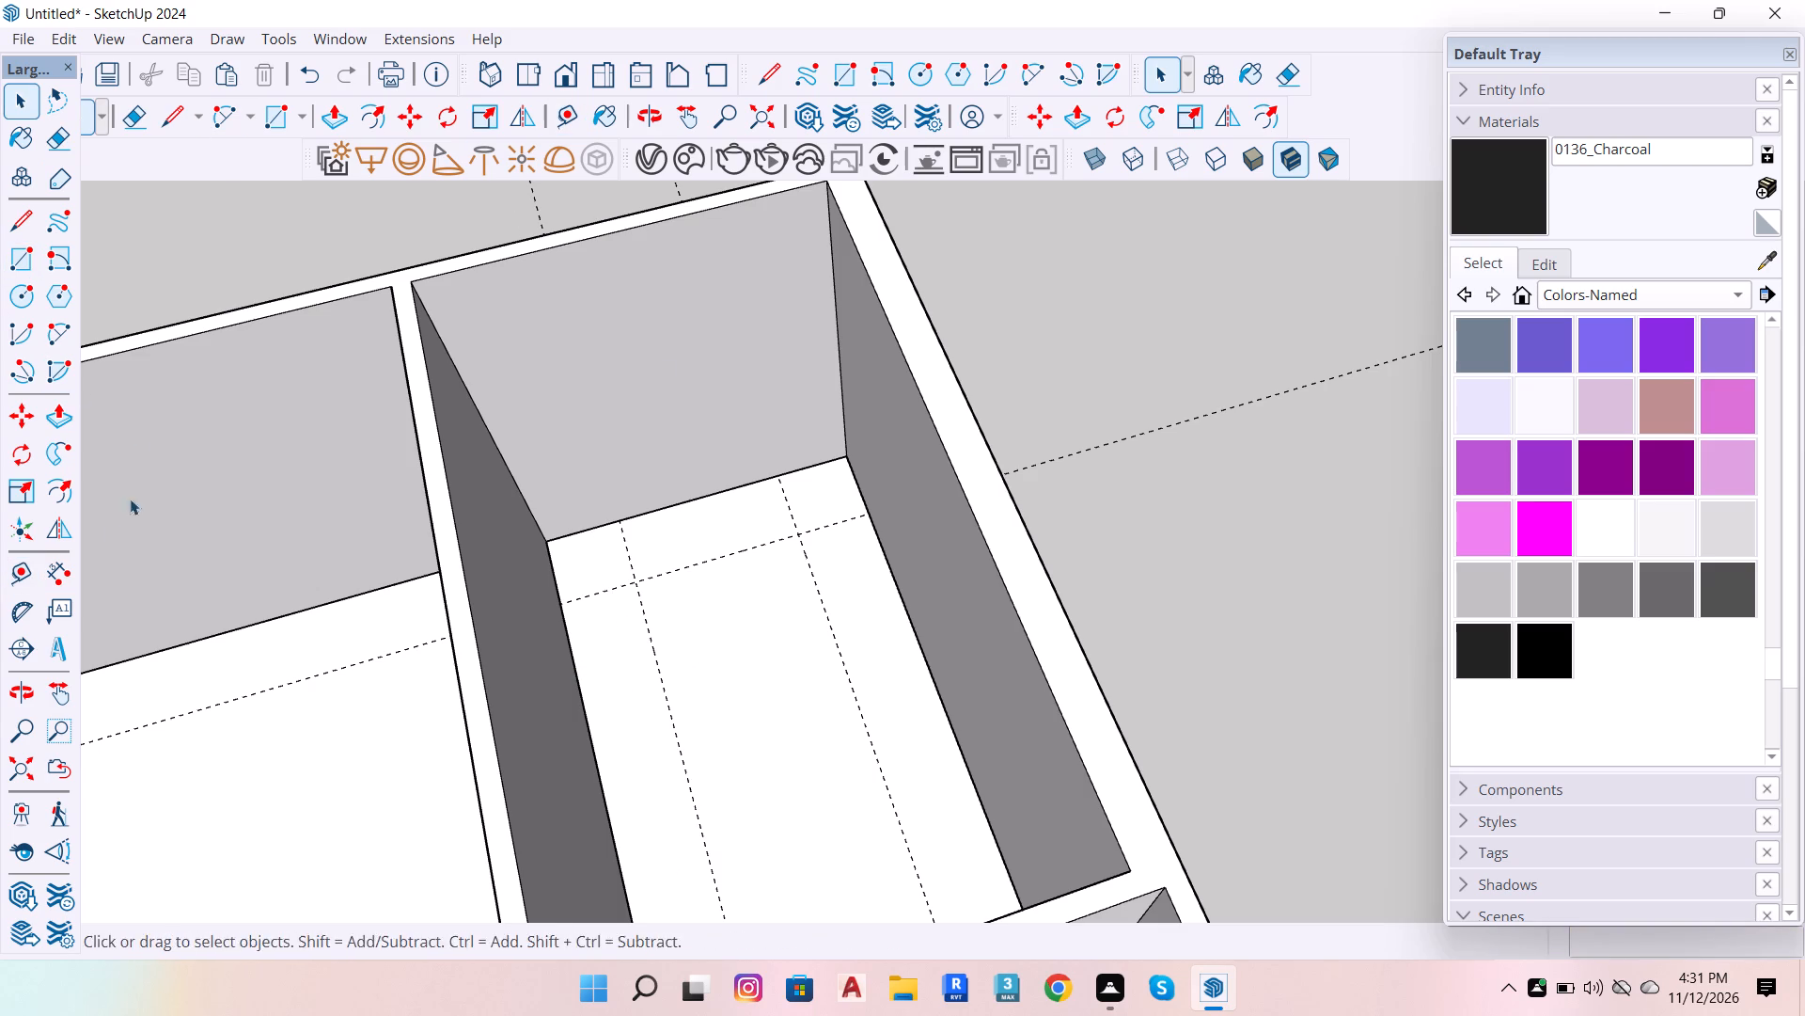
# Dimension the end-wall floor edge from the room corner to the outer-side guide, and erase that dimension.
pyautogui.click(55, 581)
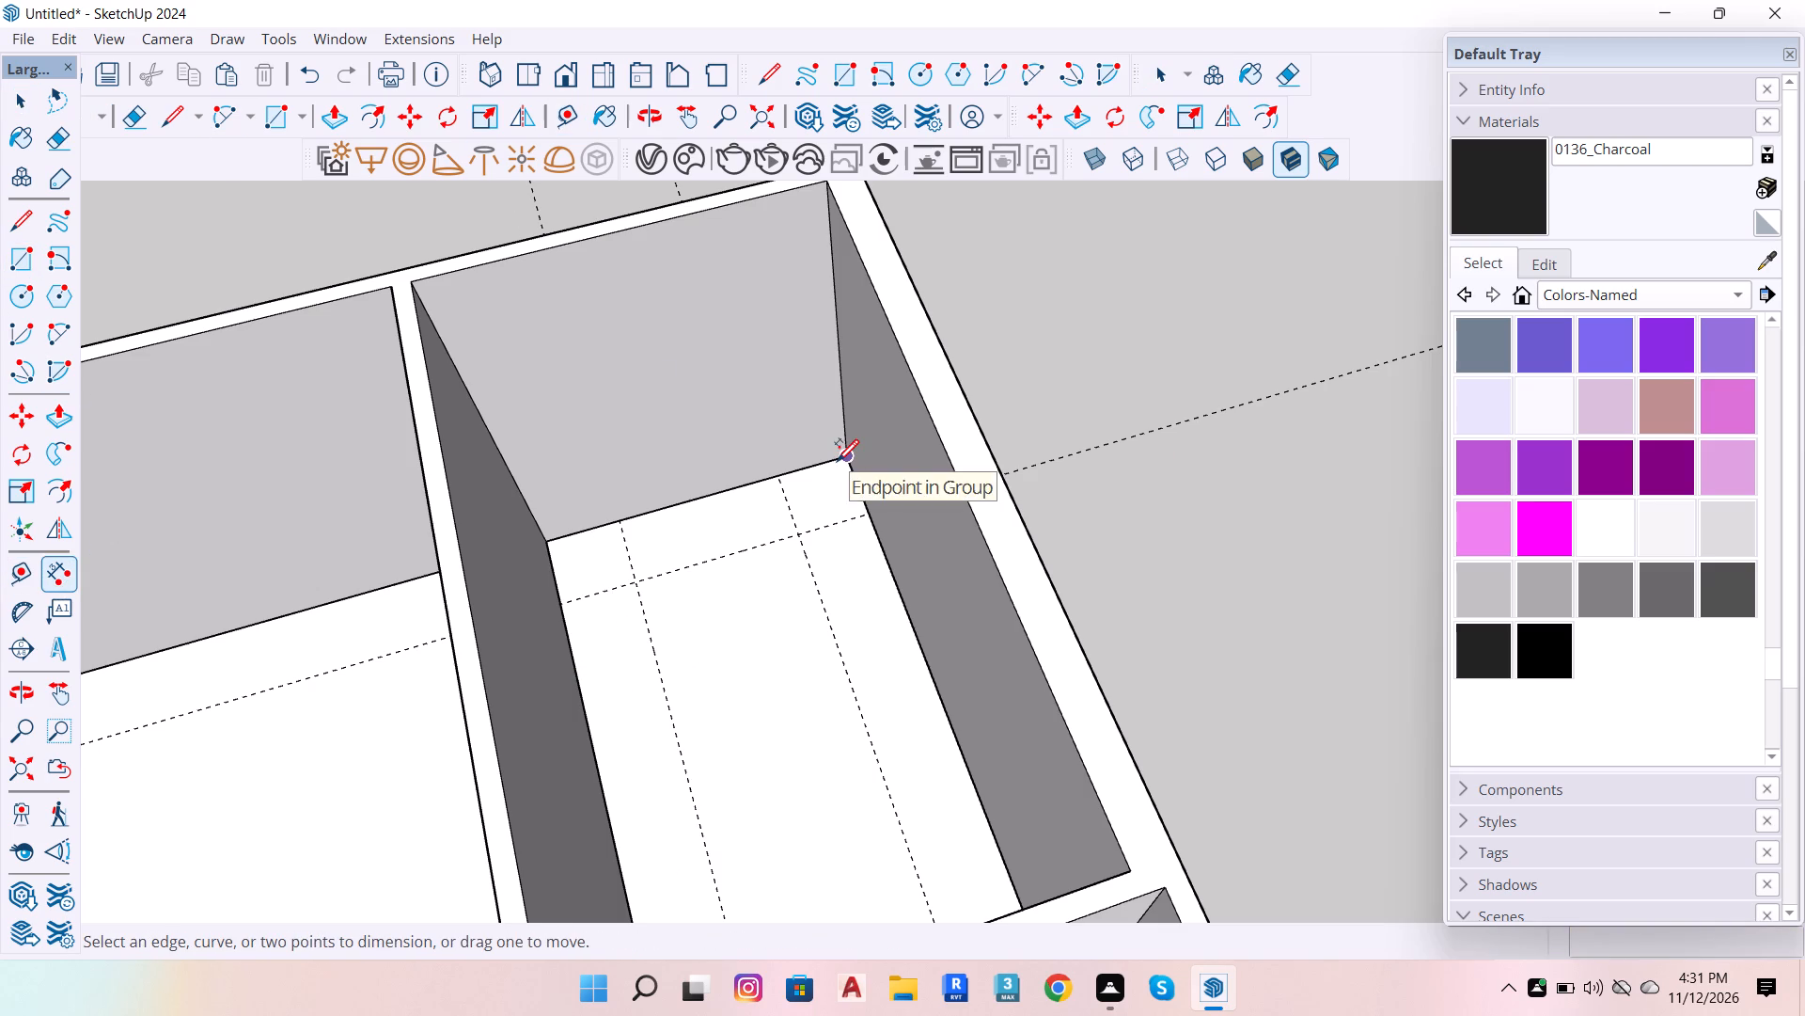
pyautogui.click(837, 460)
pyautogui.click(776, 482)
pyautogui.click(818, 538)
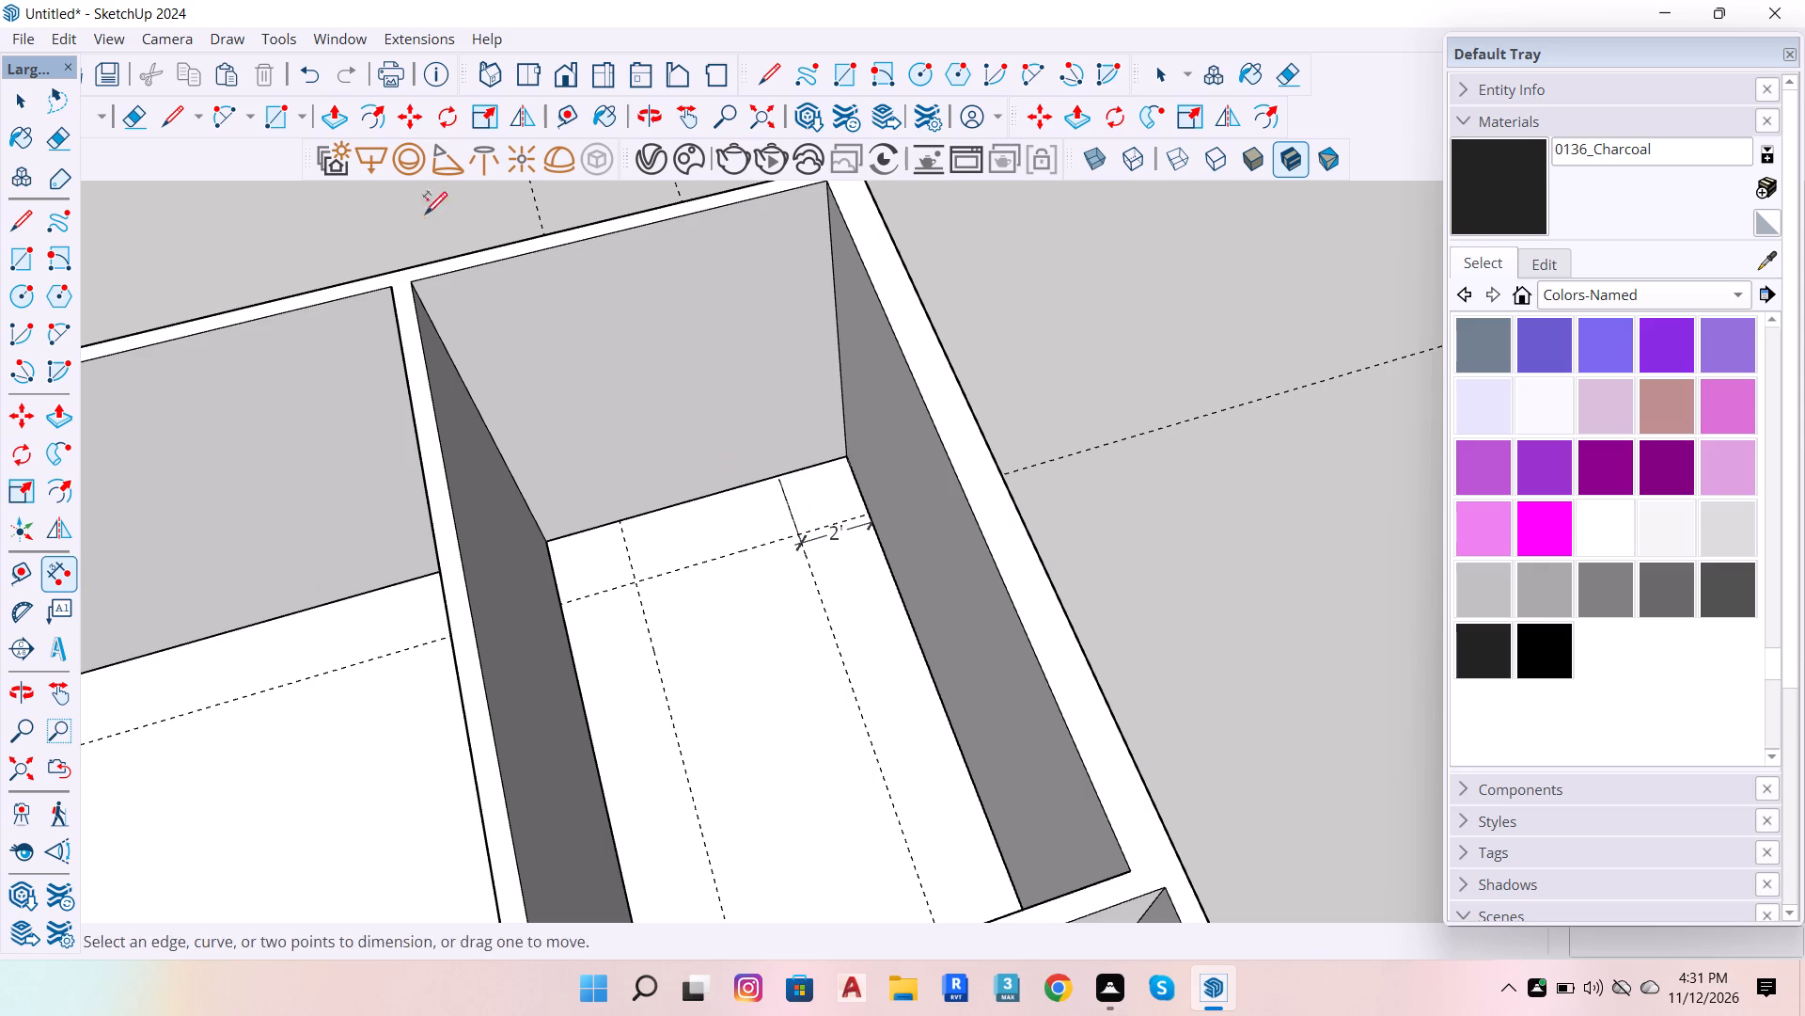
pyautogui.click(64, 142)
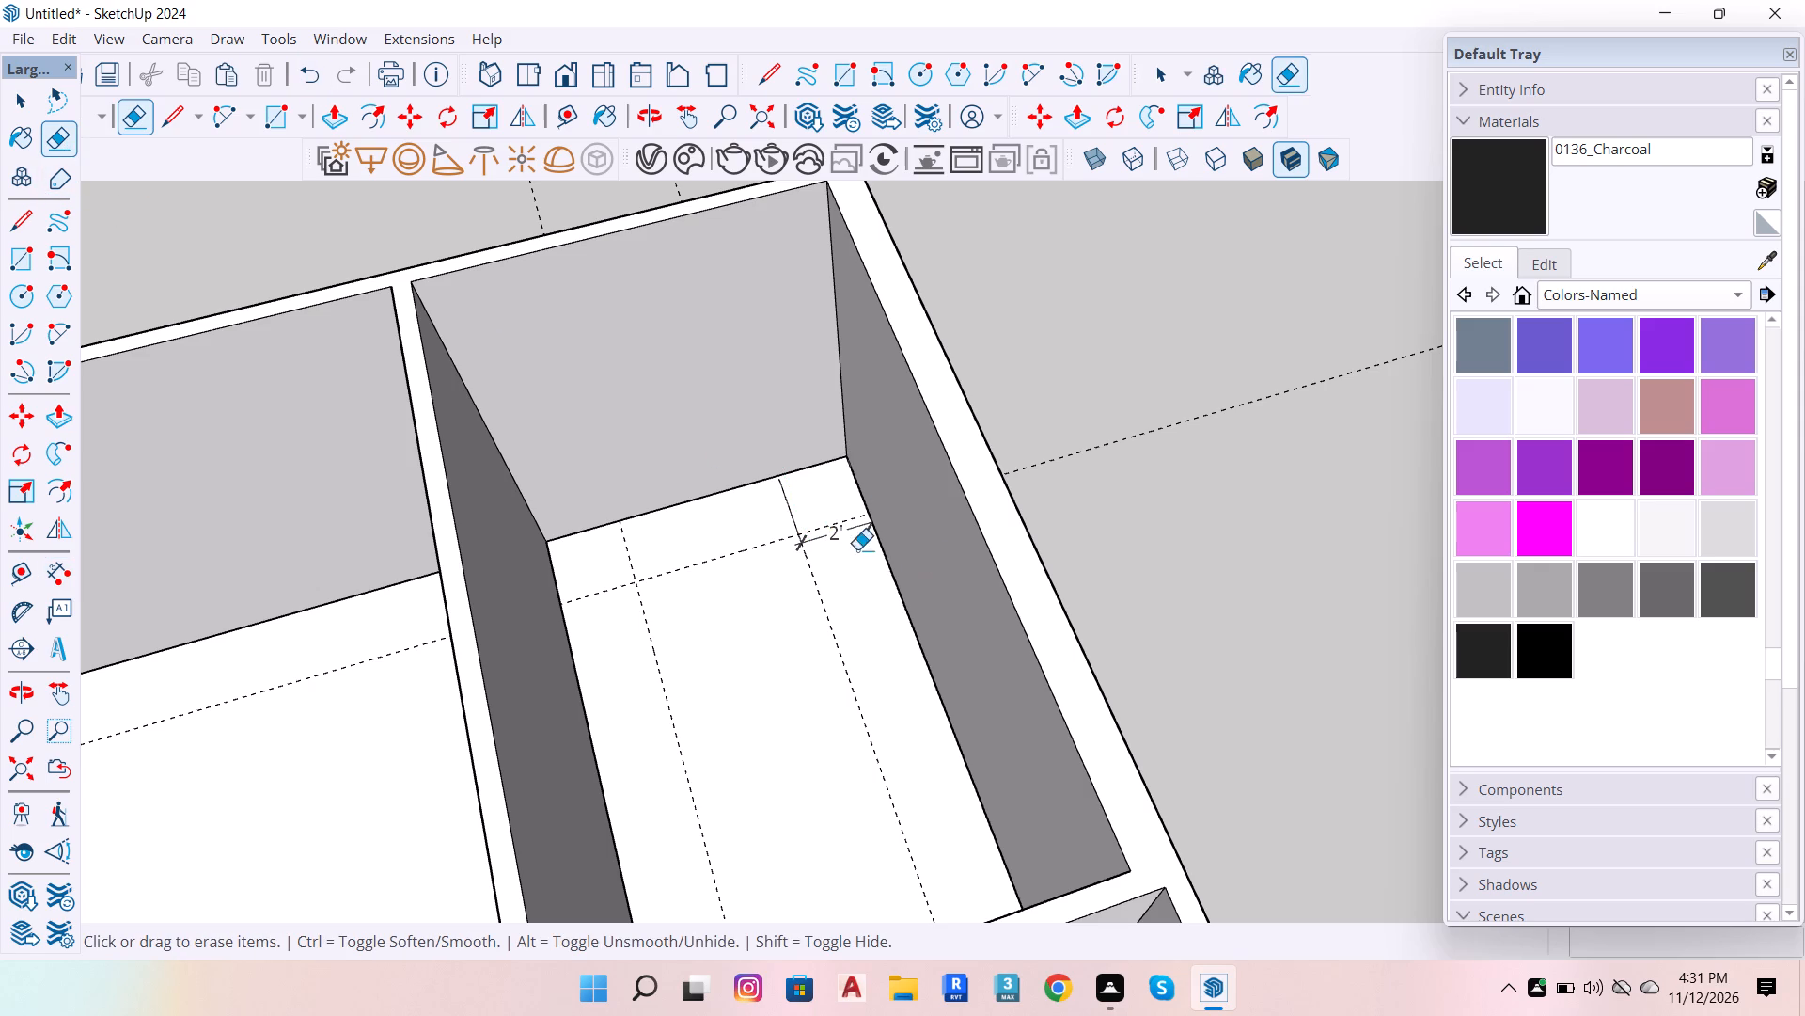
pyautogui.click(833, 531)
# Draw a rectangle about 8' 3" by 2' on the floor across the corner room's full end wall.
pyautogui.click(273, 121)
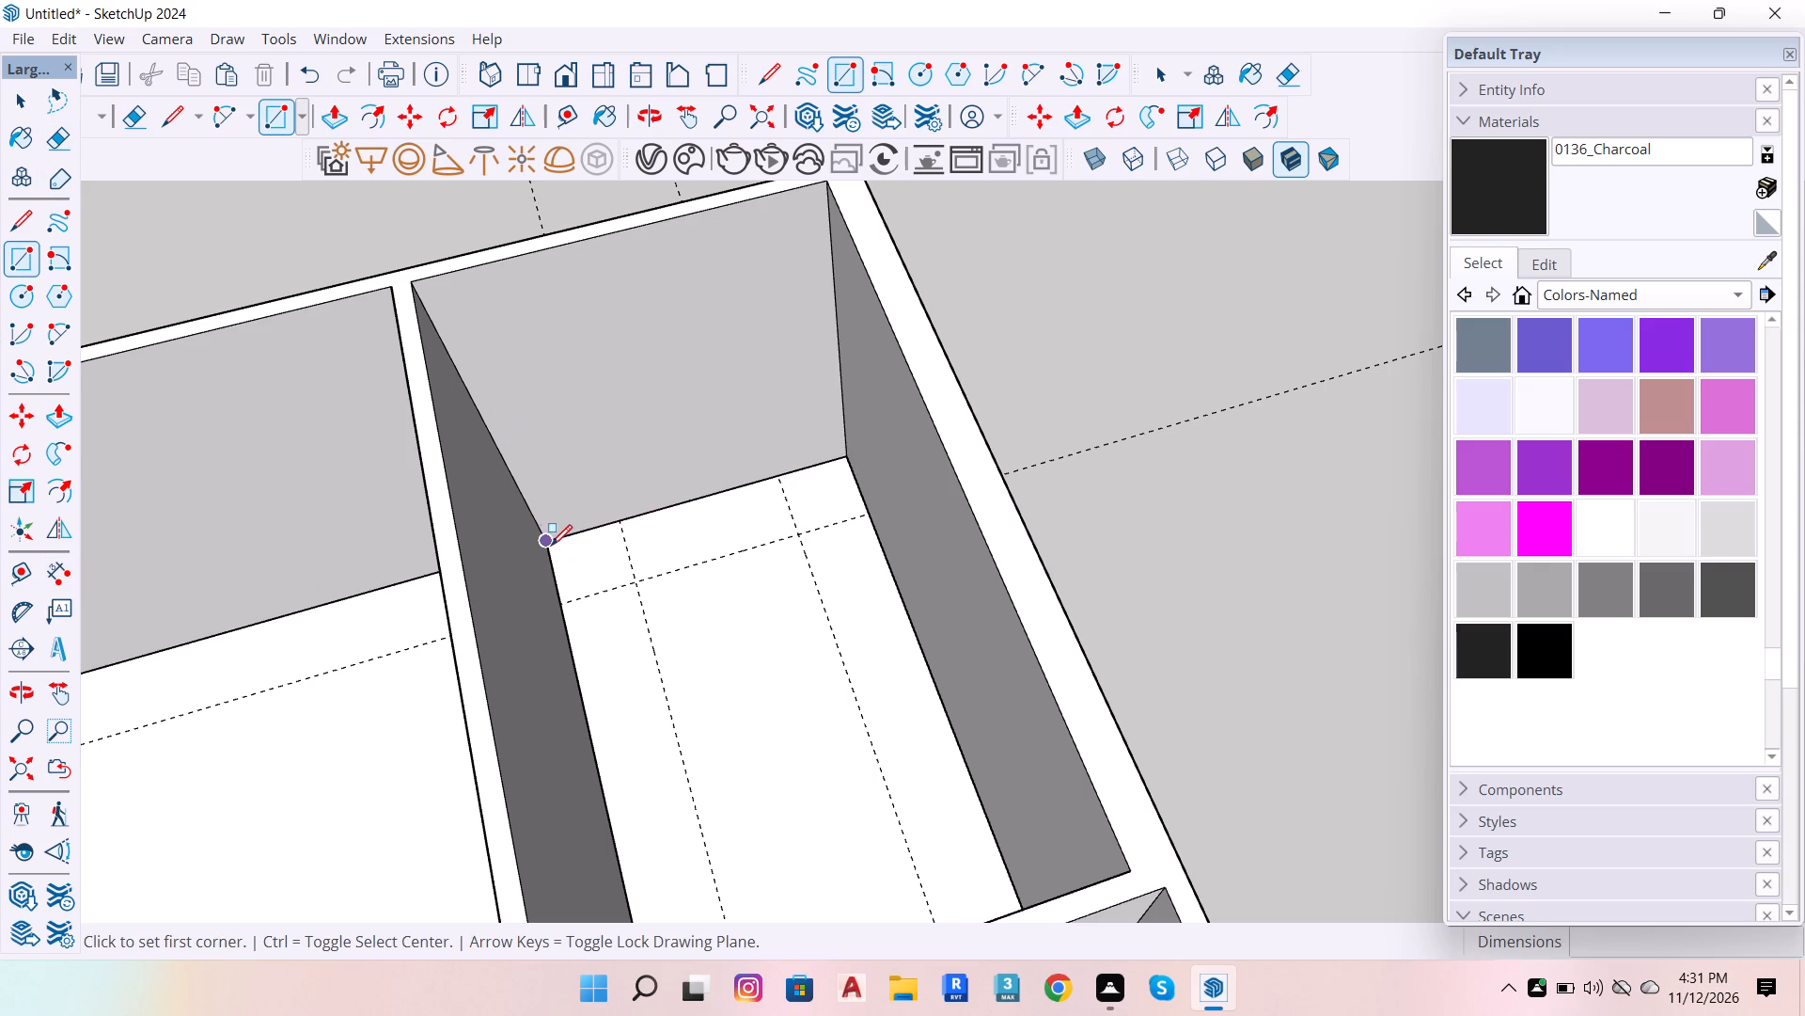
pyautogui.click(554, 545)
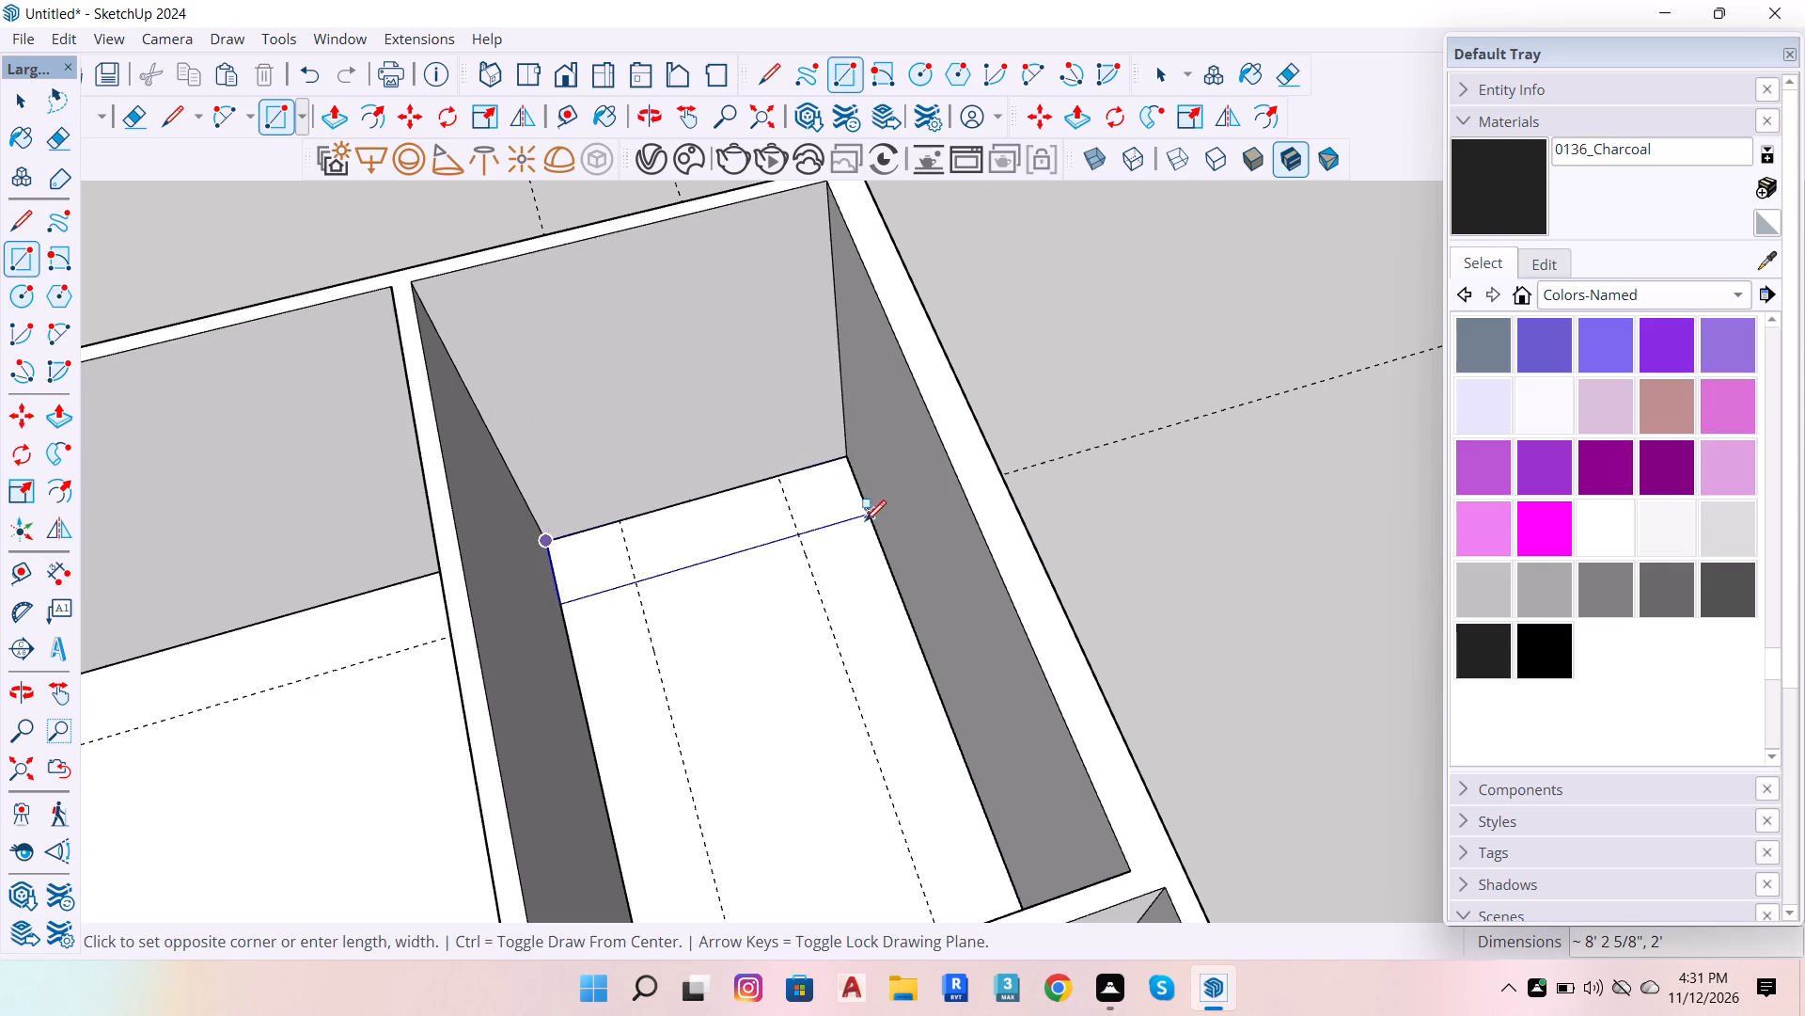
pyautogui.click(865, 521)
# Draw a 2' by about 8' rectangle along the outer long wall, starting at the guide intersection on the end-wall rectangle.
pyautogui.click(802, 537)
pyautogui.scroll(-4, 824, 592)
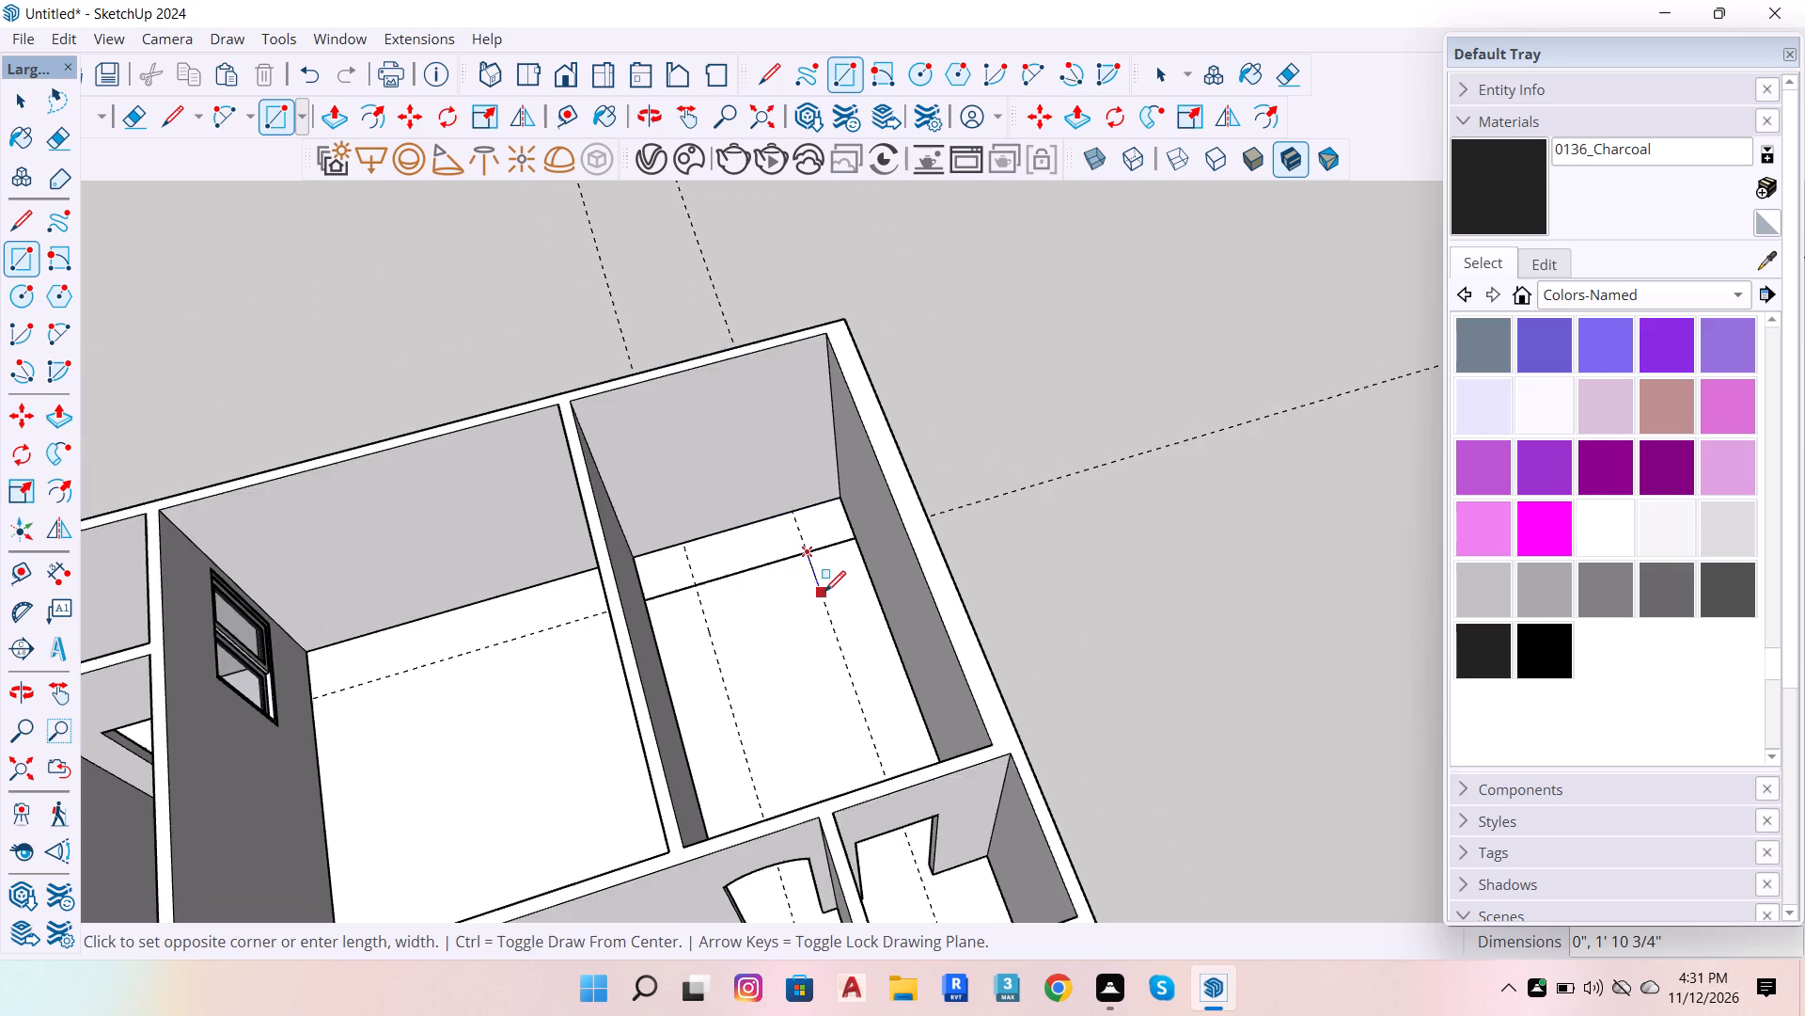
pyautogui.scroll(6, 877, 655)
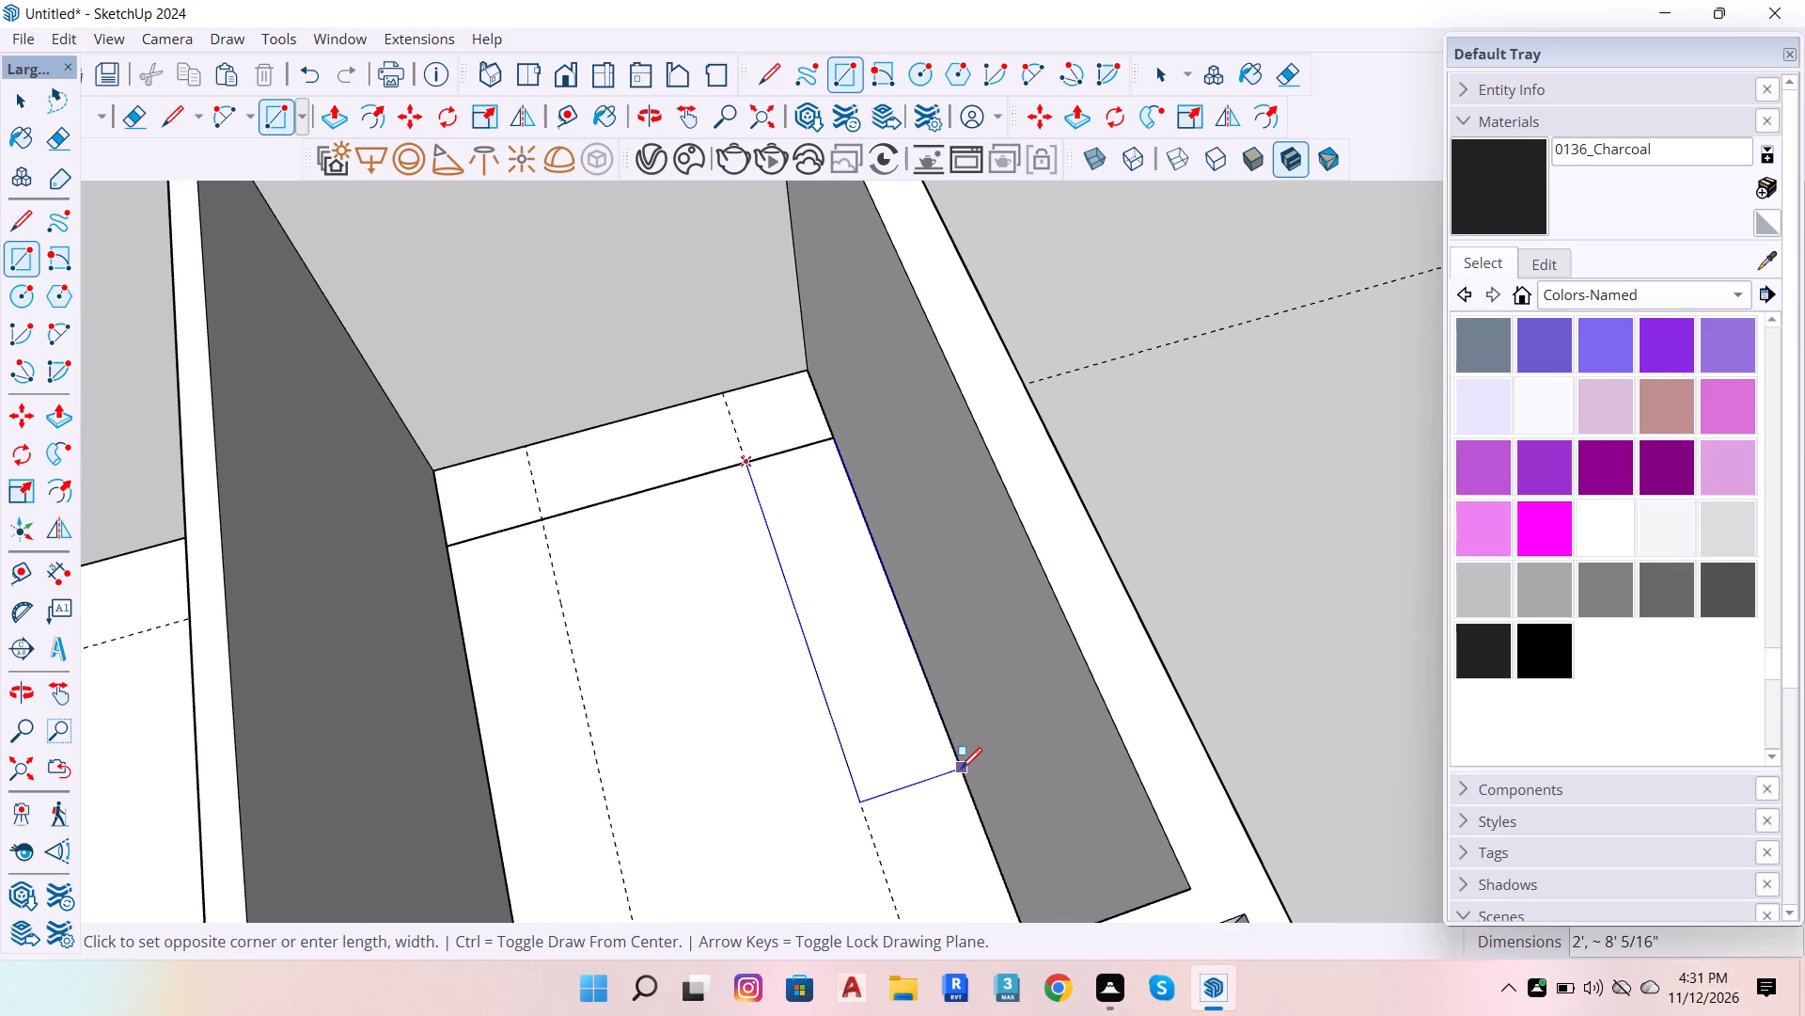
pyautogui.click(961, 769)
pyautogui.scroll(-7, 888, 691)
# Draw a 2' by about 7' rectangle along the partition wall, starting at the other guide intersection on the end-wall rectangle.
pyautogui.scroll(5, 726, 613)
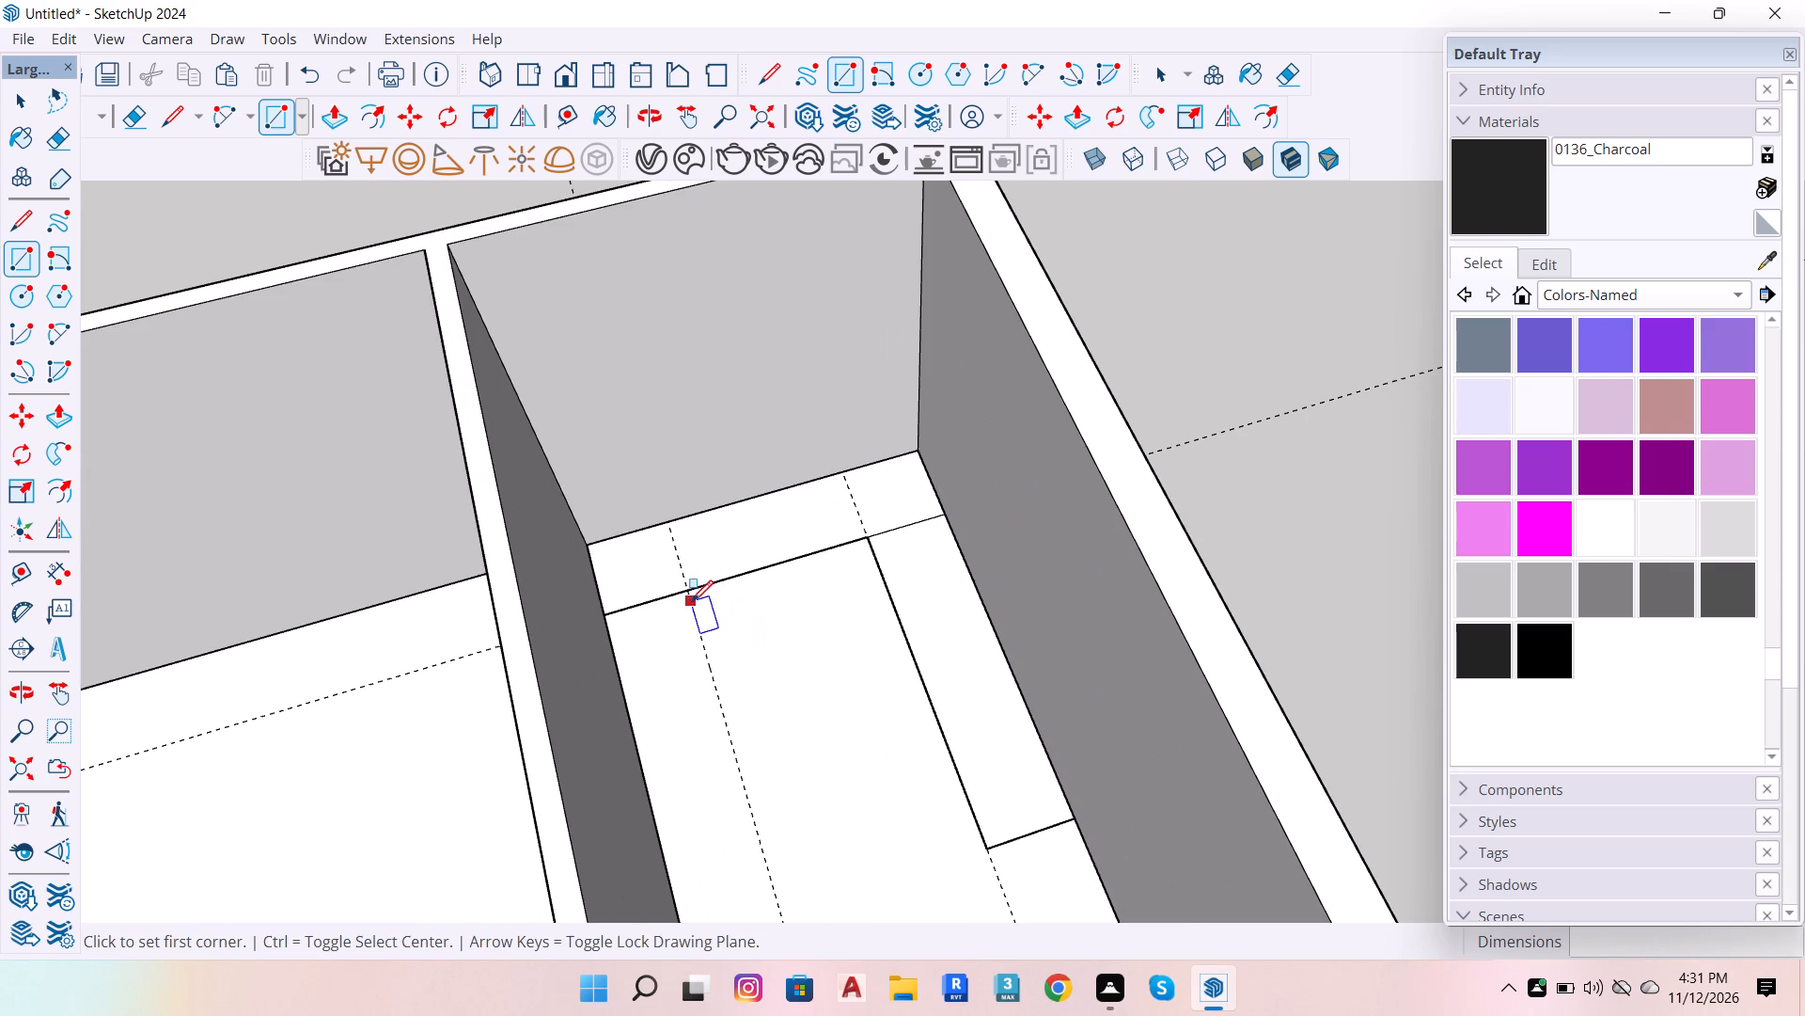
pyautogui.click(689, 595)
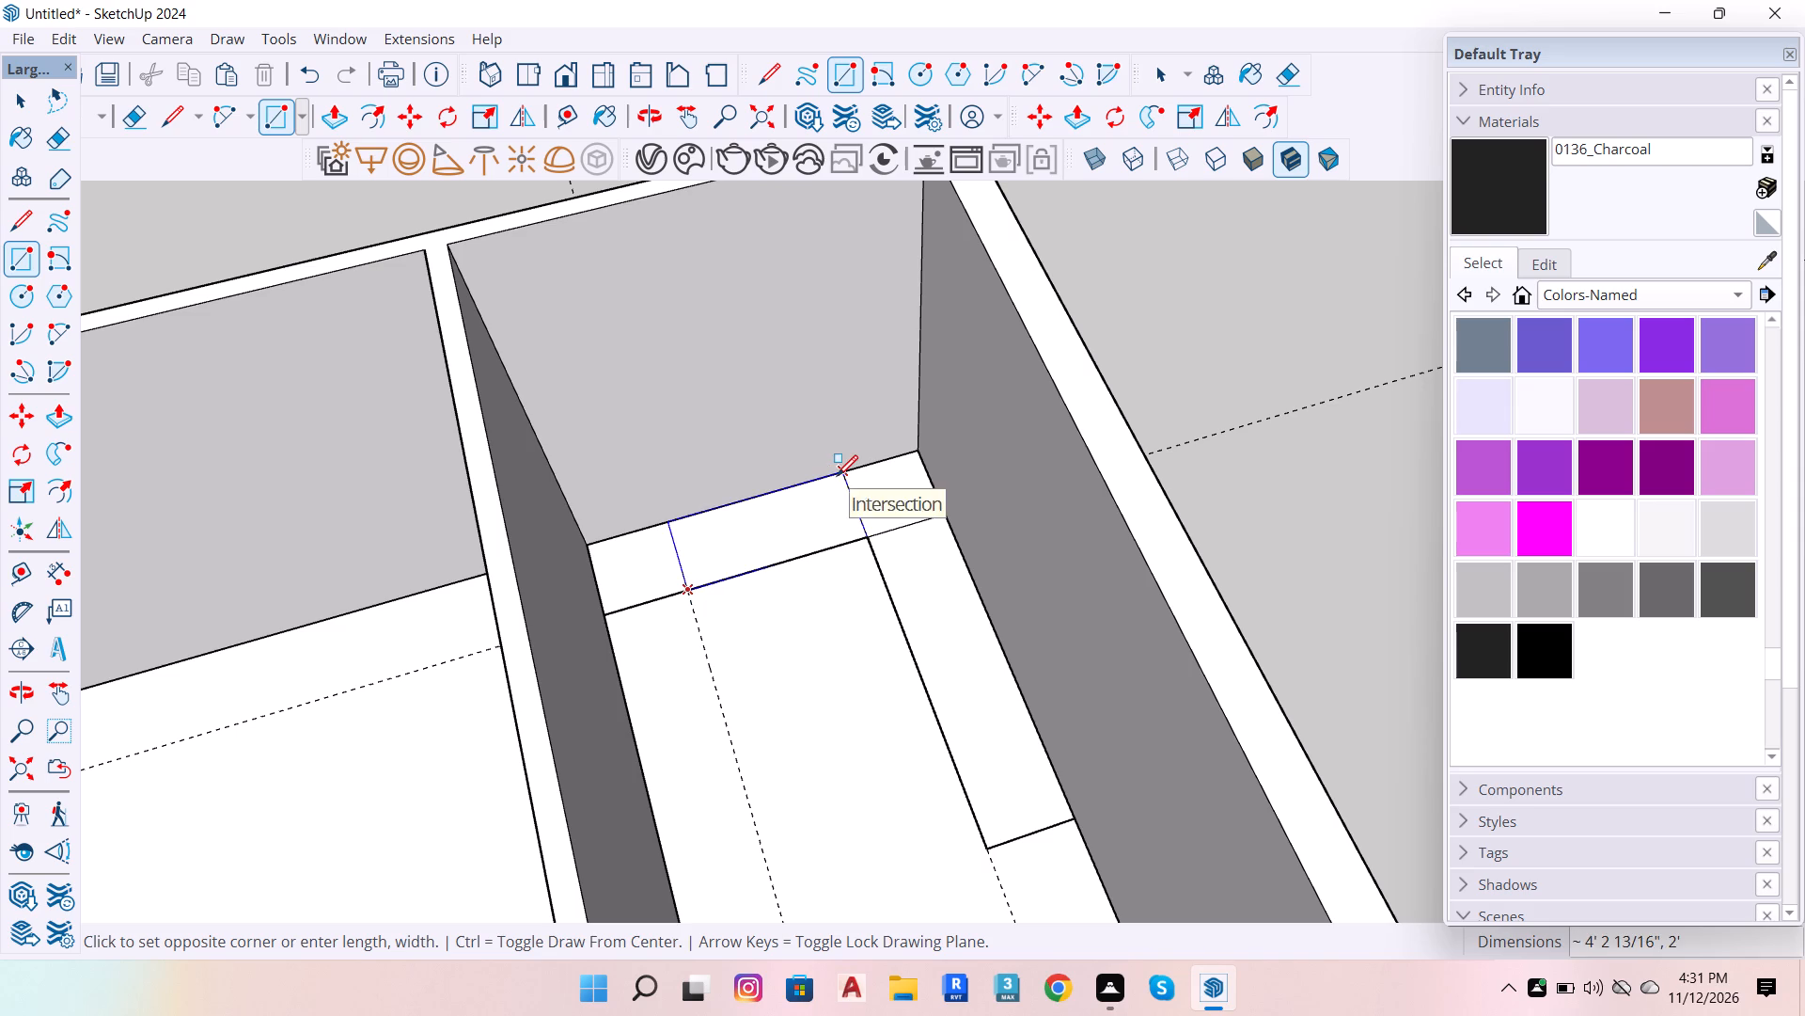
pyautogui.scroll(-6, 748, 532)
pyautogui.scroll(3, 744, 698)
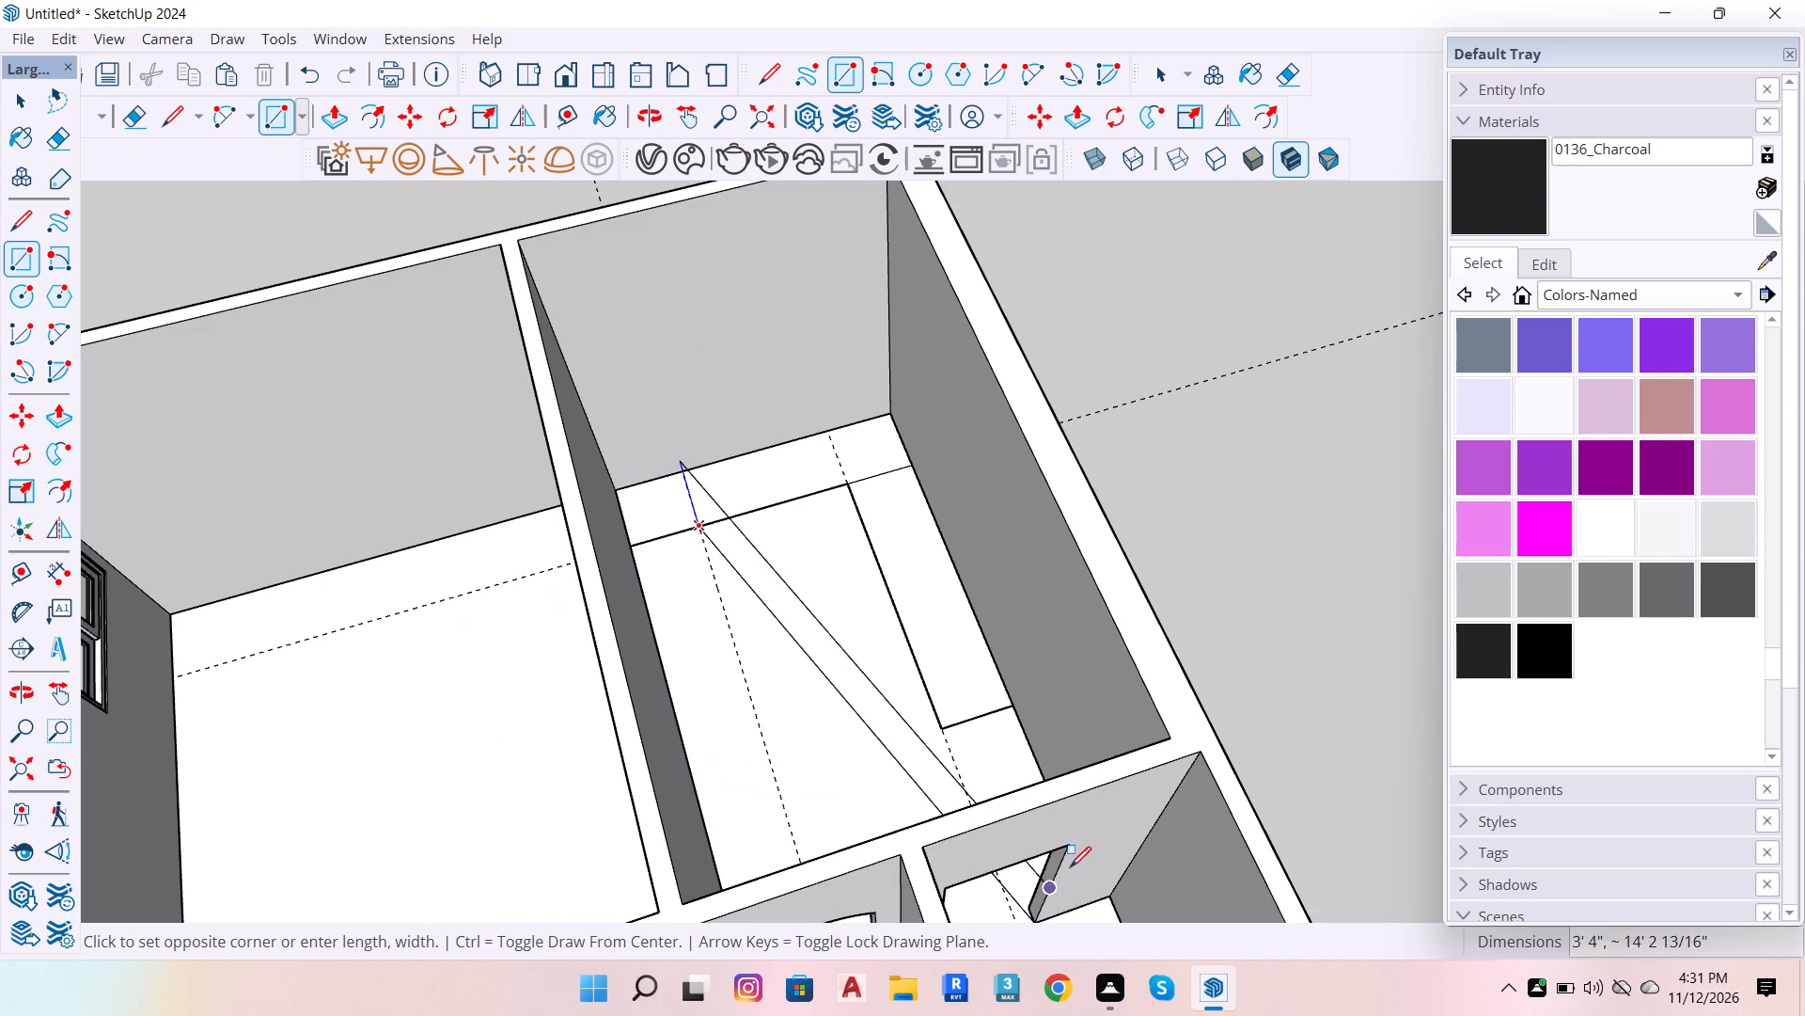
pyautogui.click(698, 778)
pyautogui.scroll(-7, 654, 714)
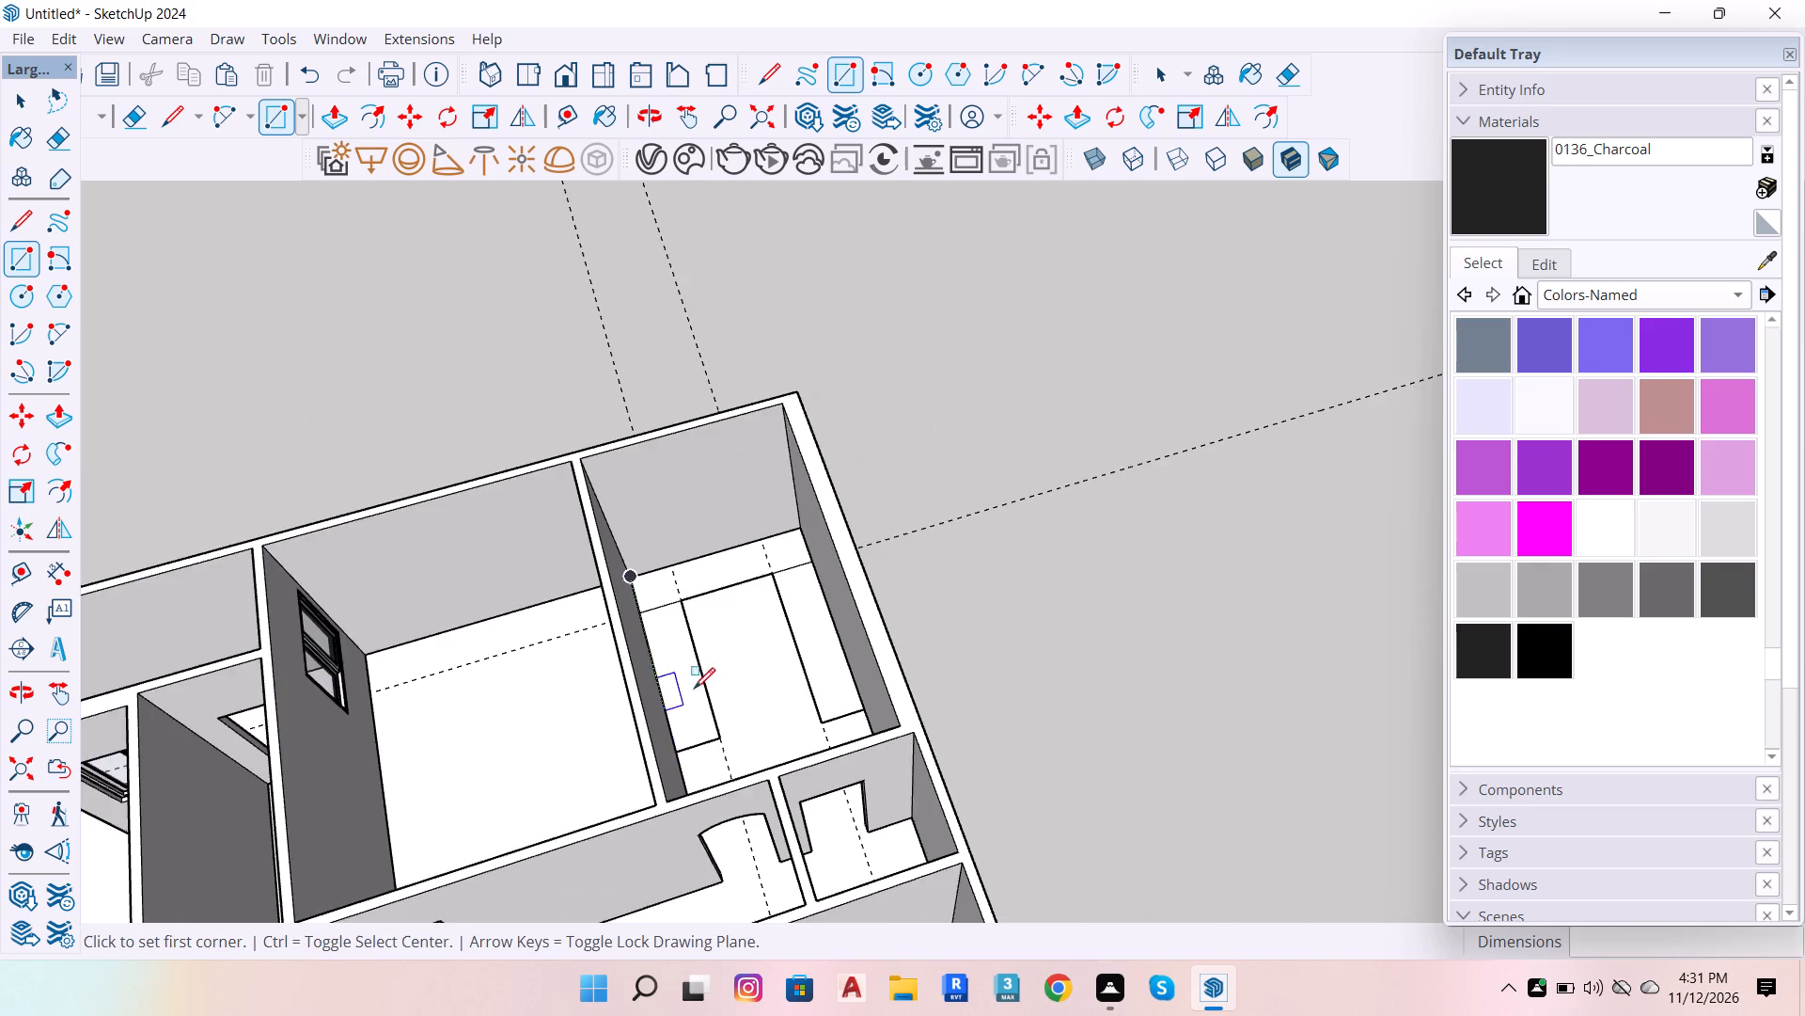
# Erase the guide lines and the two edges dividing the rectangles, leaving one continuous U-shaped face around the walls.
pyautogui.scroll(6, 723, 640)
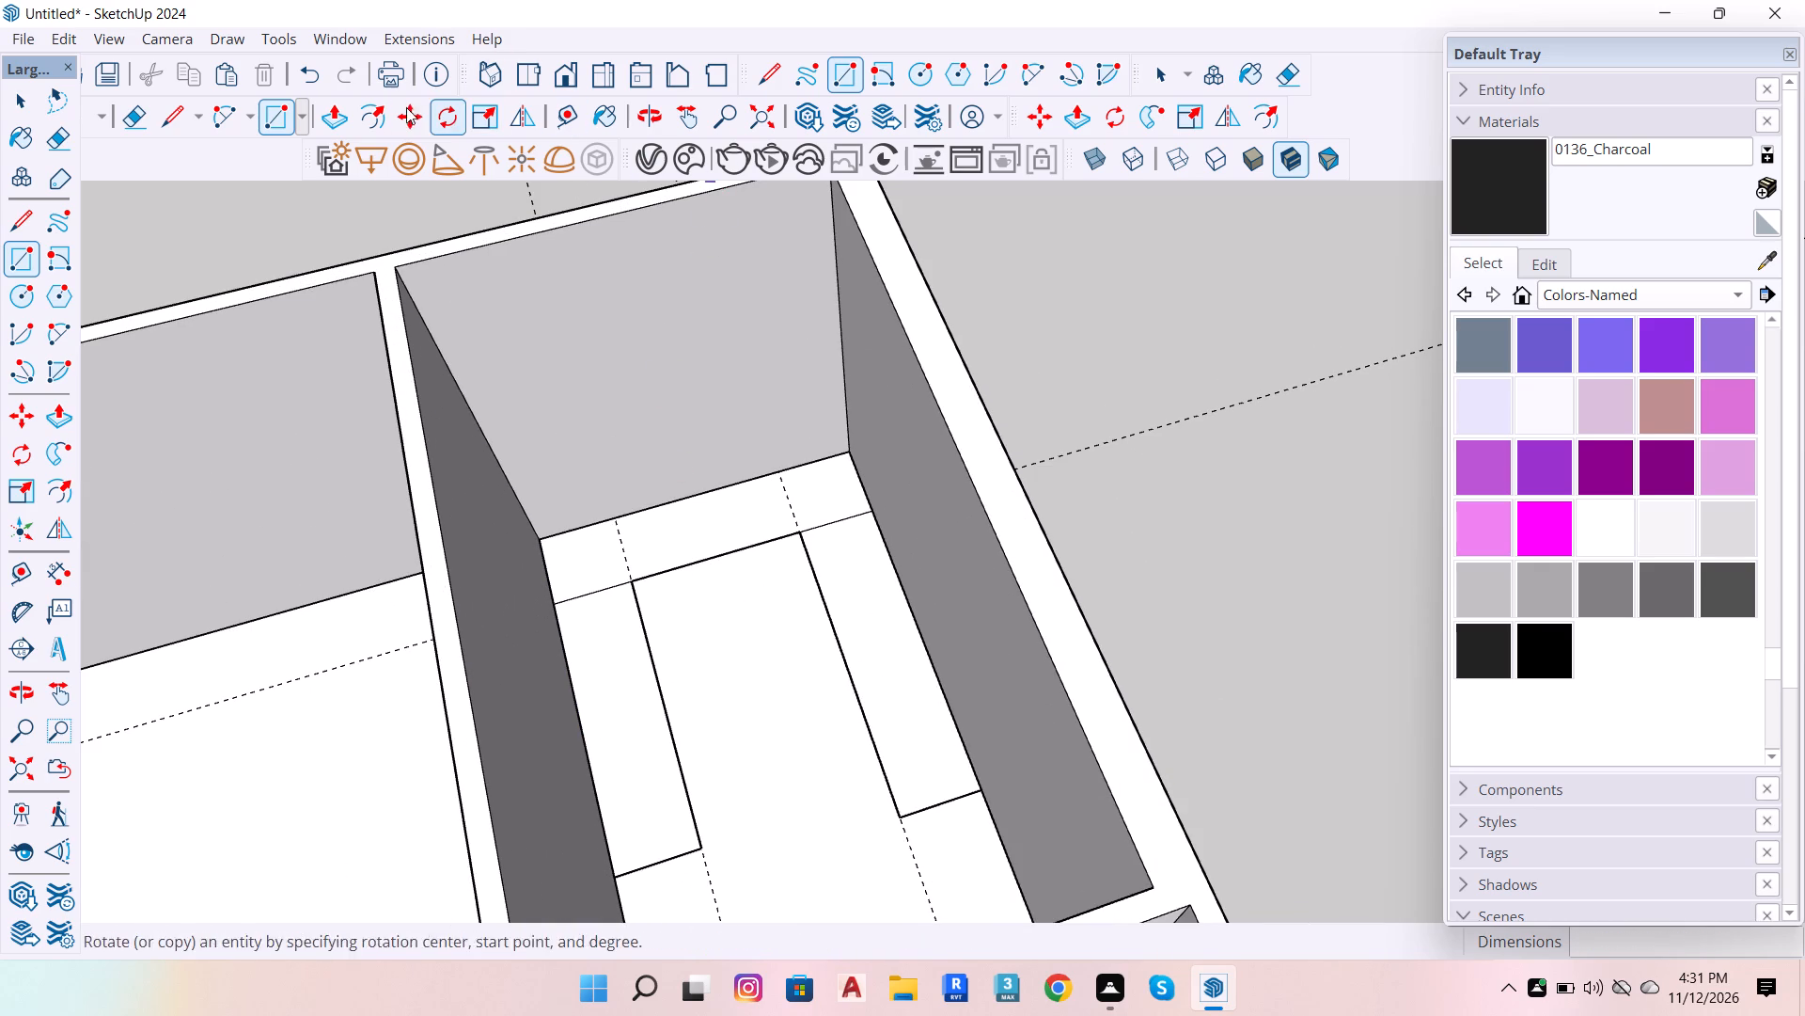
pyautogui.click(1278, 72)
pyautogui.scroll(6, 586, 540)
pyautogui.moveTo(594, 566); pyautogui.dragTo(873, 517)
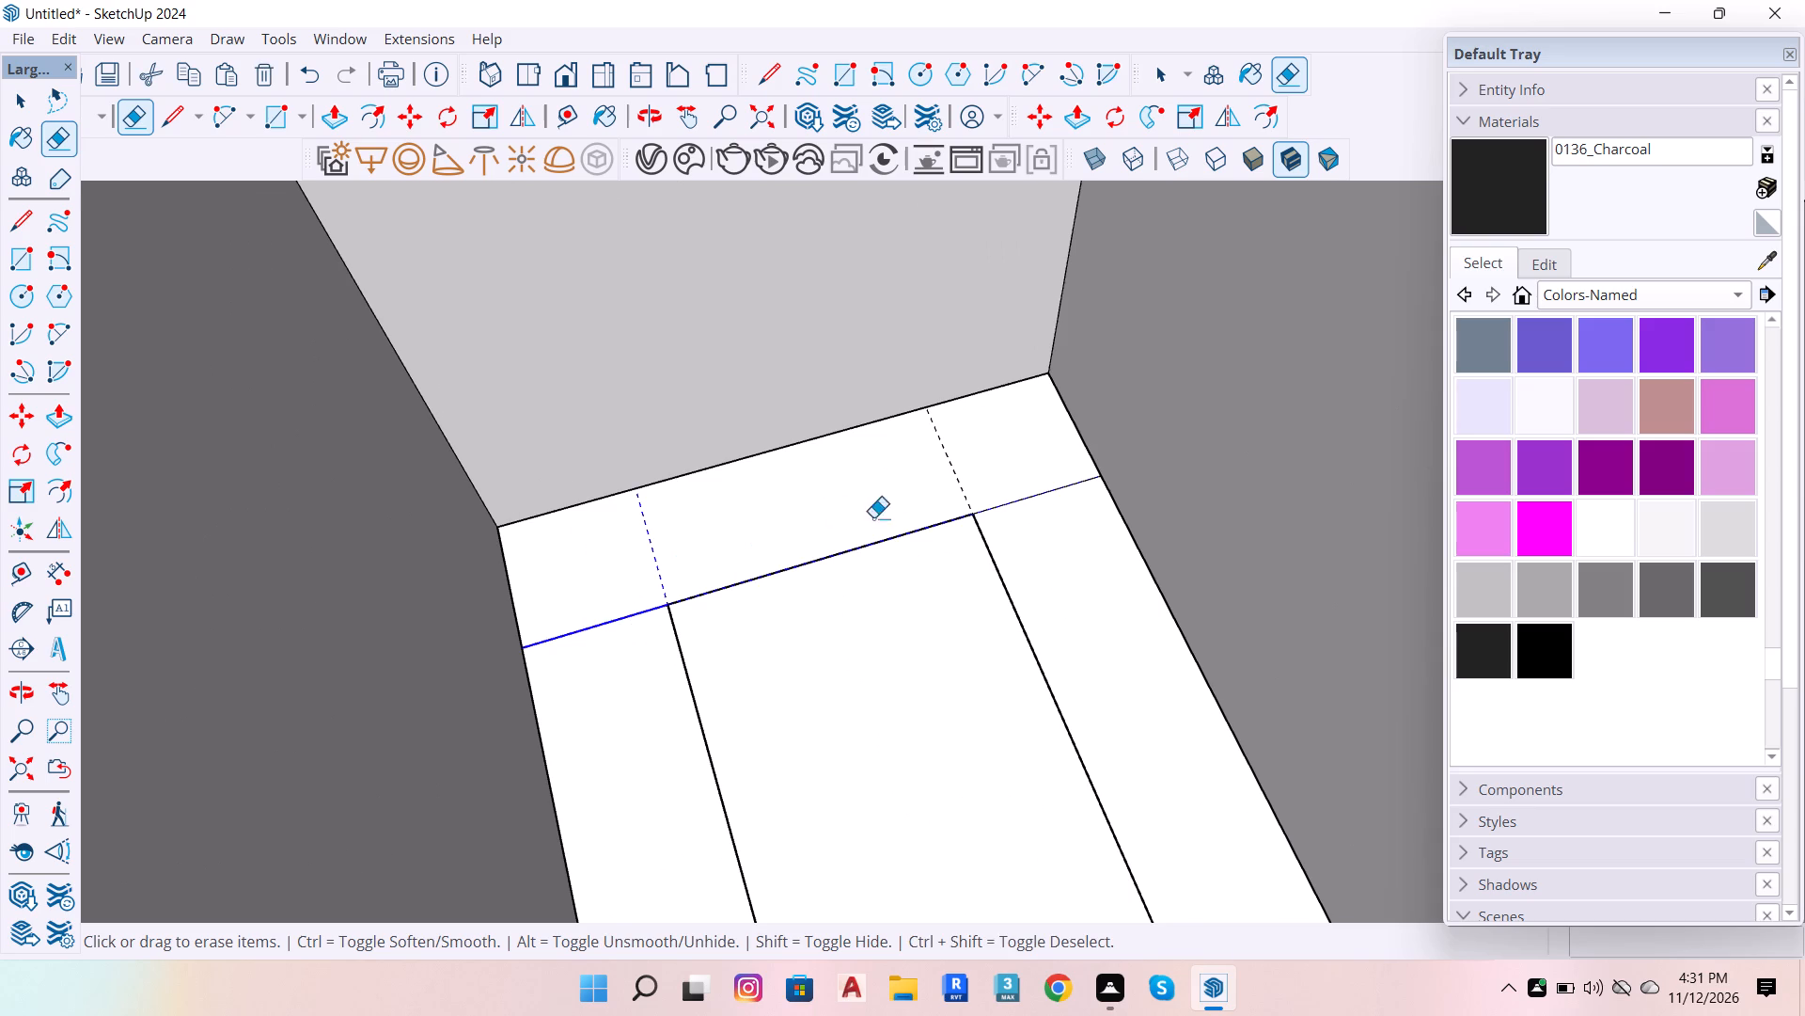
pyautogui.moveTo(873, 517); pyautogui.dragTo(1030, 517)
pyautogui.scroll(-7, 838, 555)
pyautogui.scroll(-7, 902, 488)
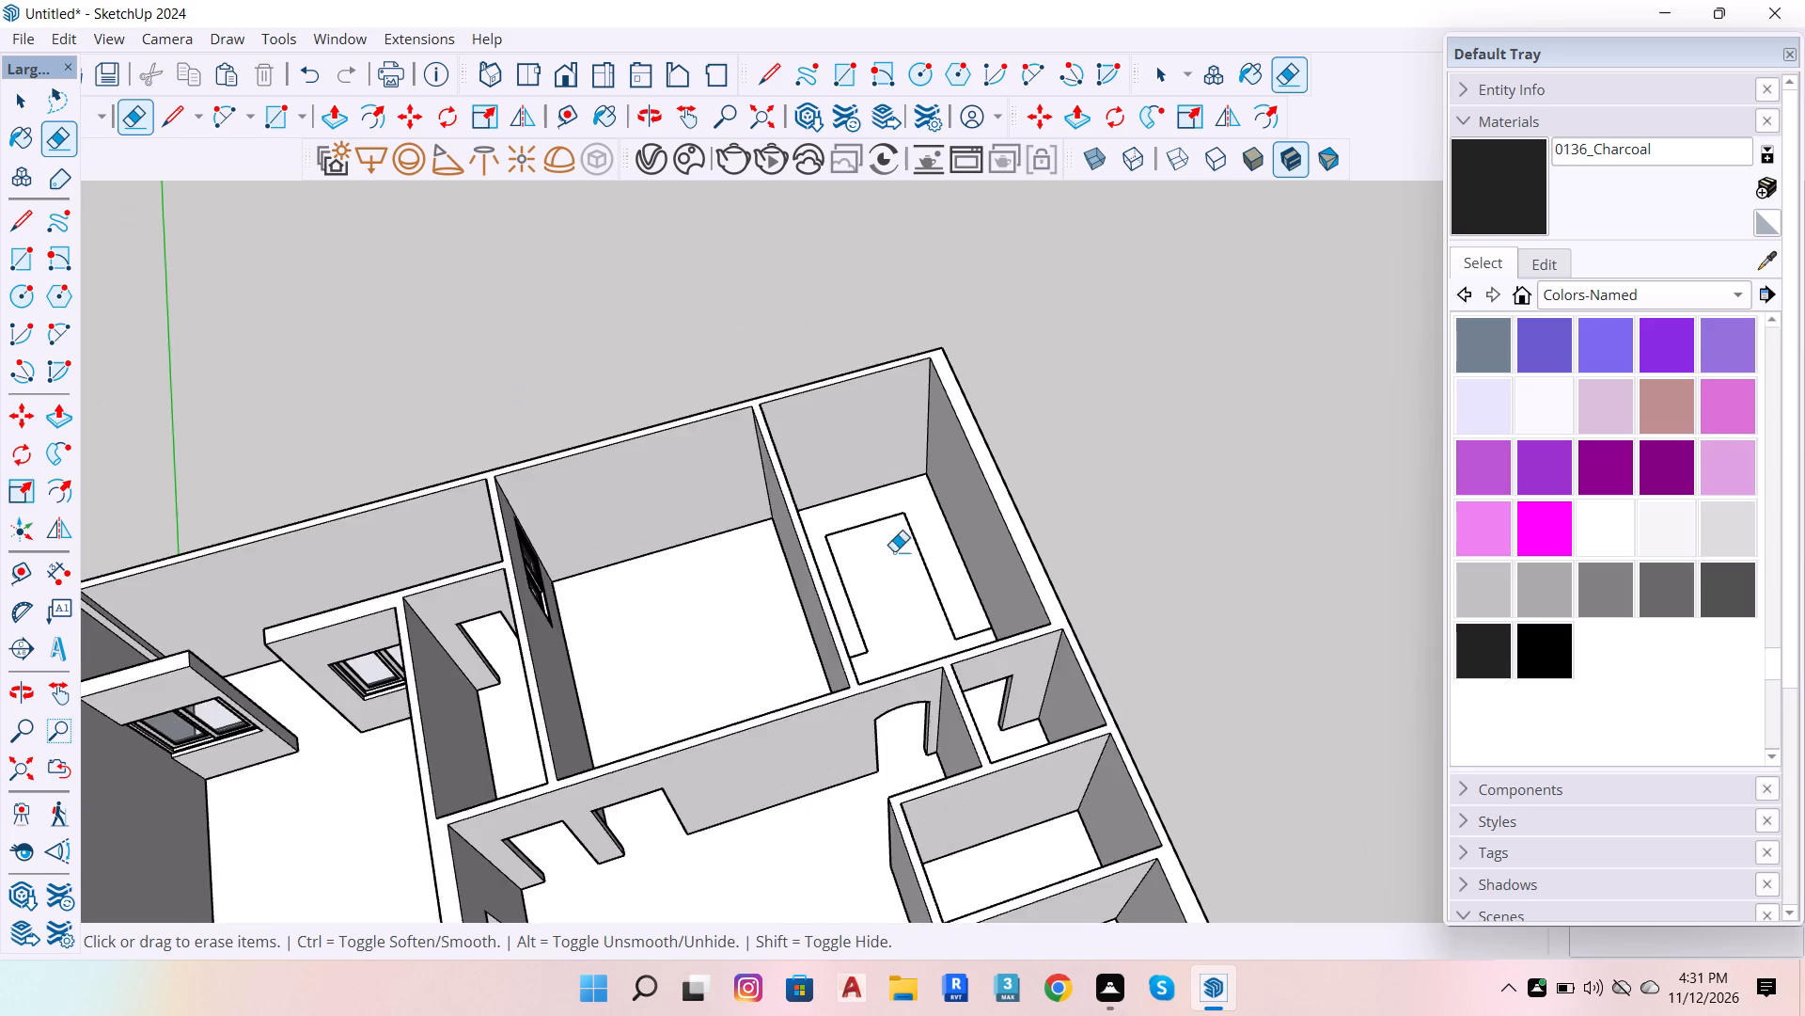
# Group the U-shaped floor face together with its edges.
pyautogui.scroll(6, 888, 580)
pyautogui.press('space')
pyautogui.doubleClick(1002, 587)
pyautogui.scroll(2, 1002, 587)
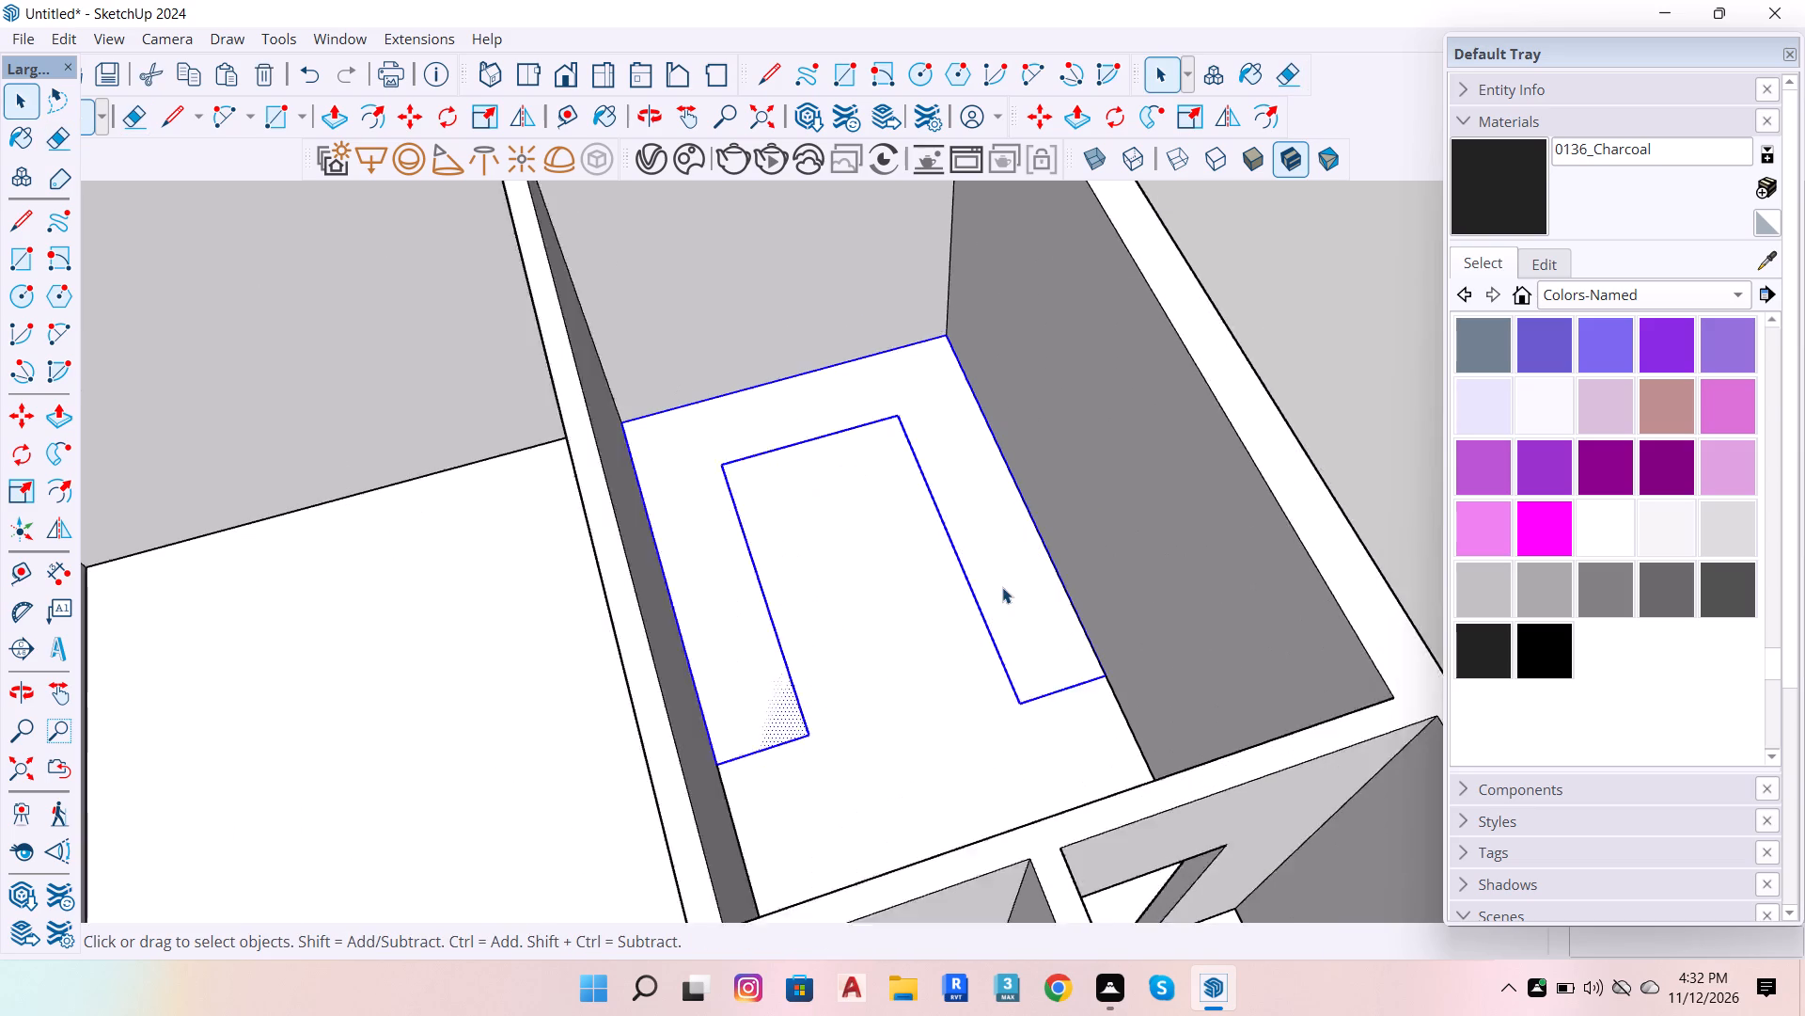
pyautogui.scroll(2, 1002, 587)
pyautogui.rightClick(1002, 587)
pyautogui.click(1108, 213)
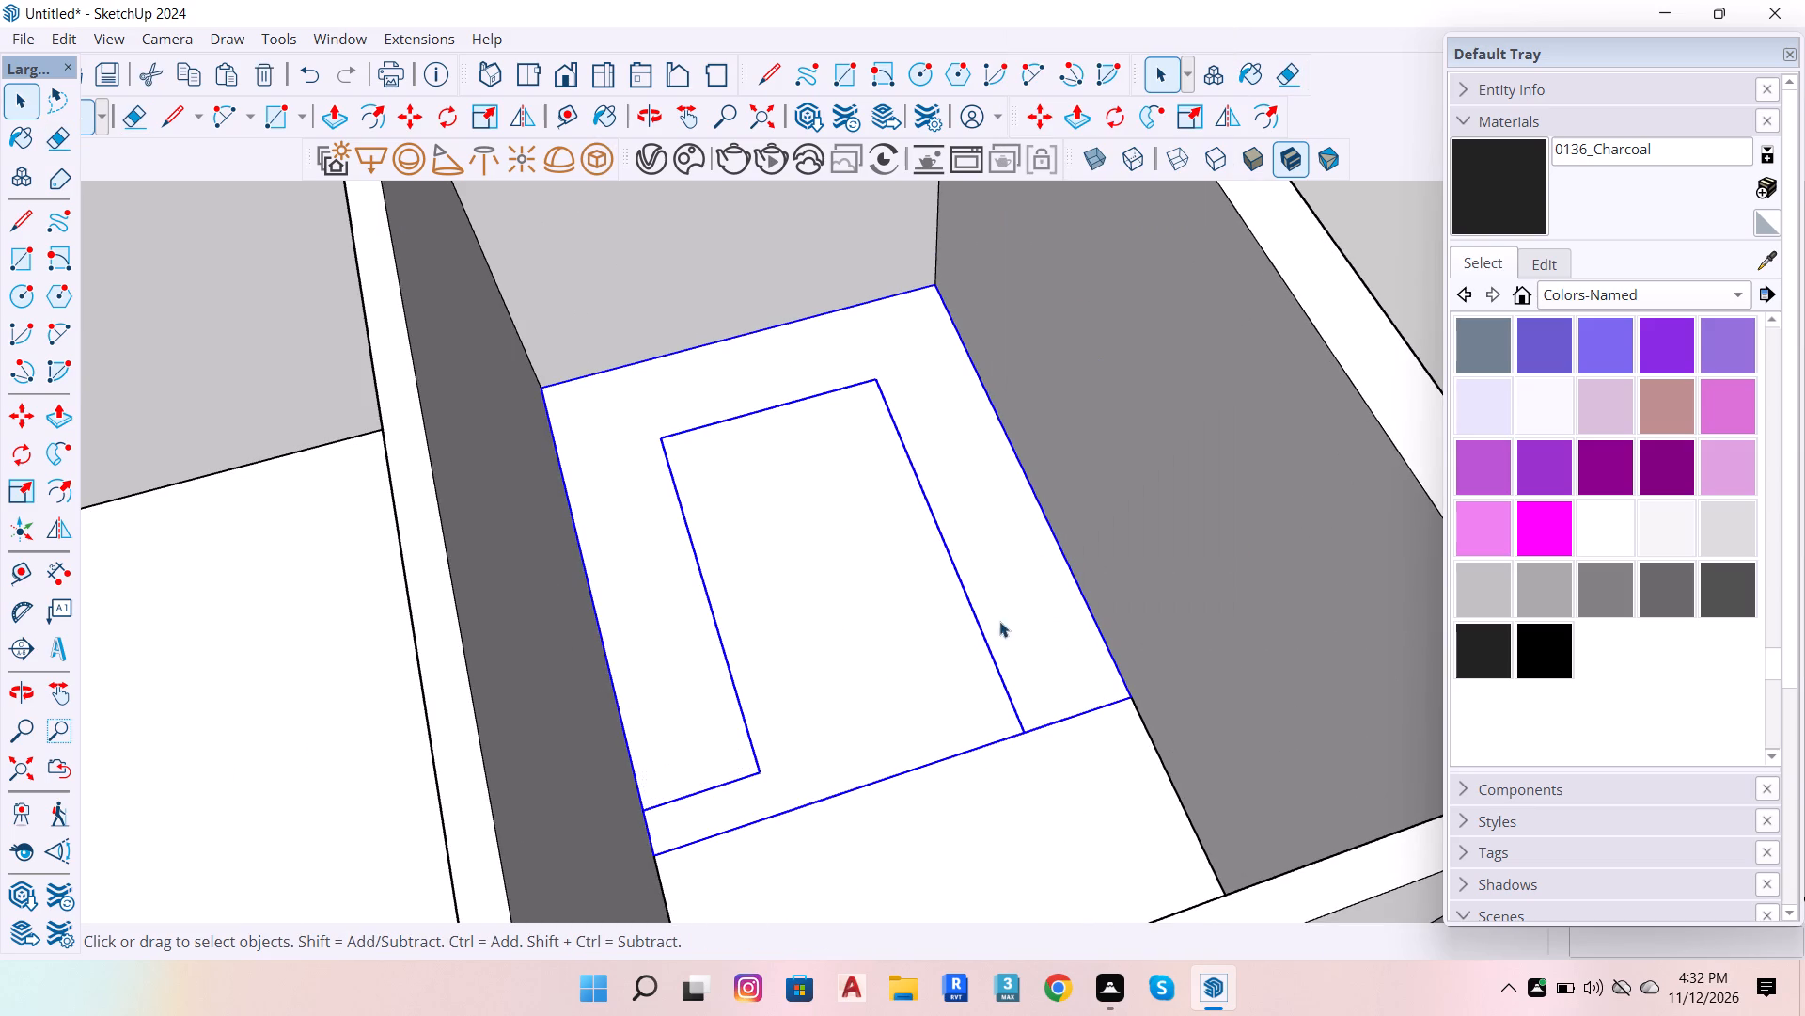
# Open the U-shaped group, extrude its floor face upward 4", and leave the group.
pyautogui.doubleClick(985, 638)
pyautogui.click(1010, 628)
pyautogui.doubleClick(1010, 628)
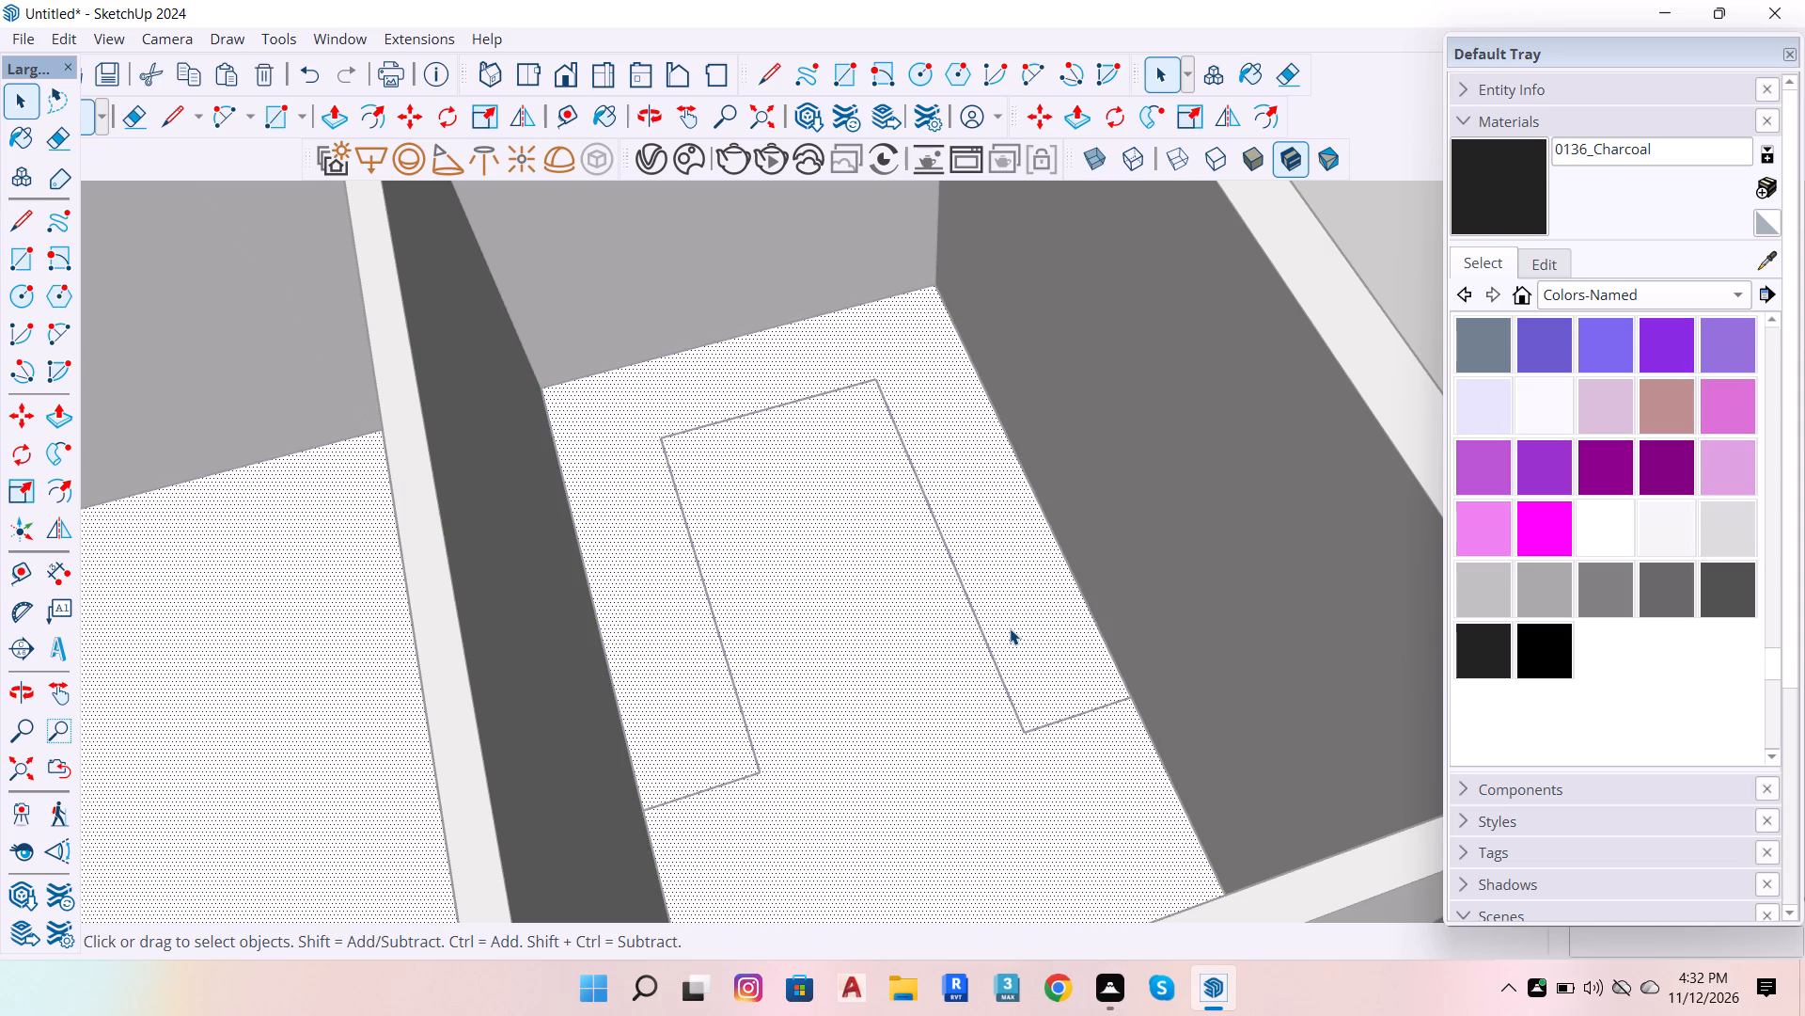
pyautogui.click(1010, 628)
pyautogui.scroll(-7, 912, 691)
pyautogui.doubleClick(1257, 445)
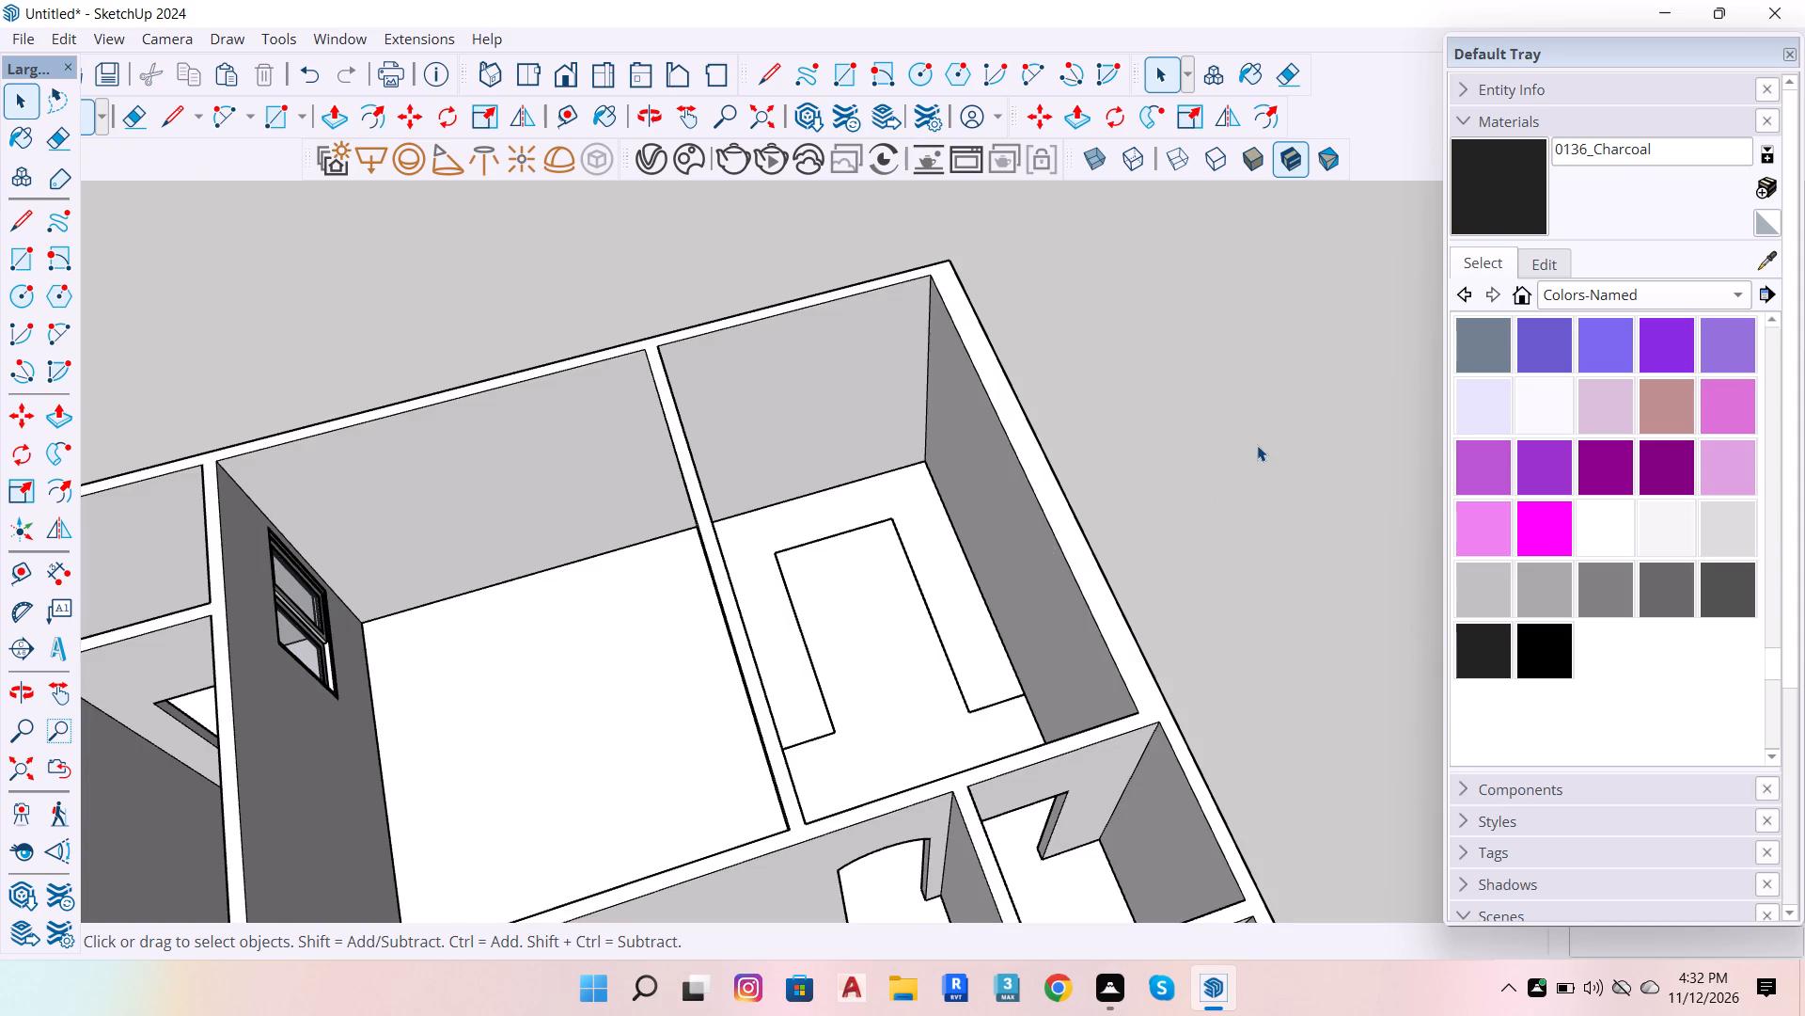
pyautogui.click(974, 578)
pyautogui.click(954, 591)
pyautogui.click(954, 591)
pyautogui.click(954, 591)
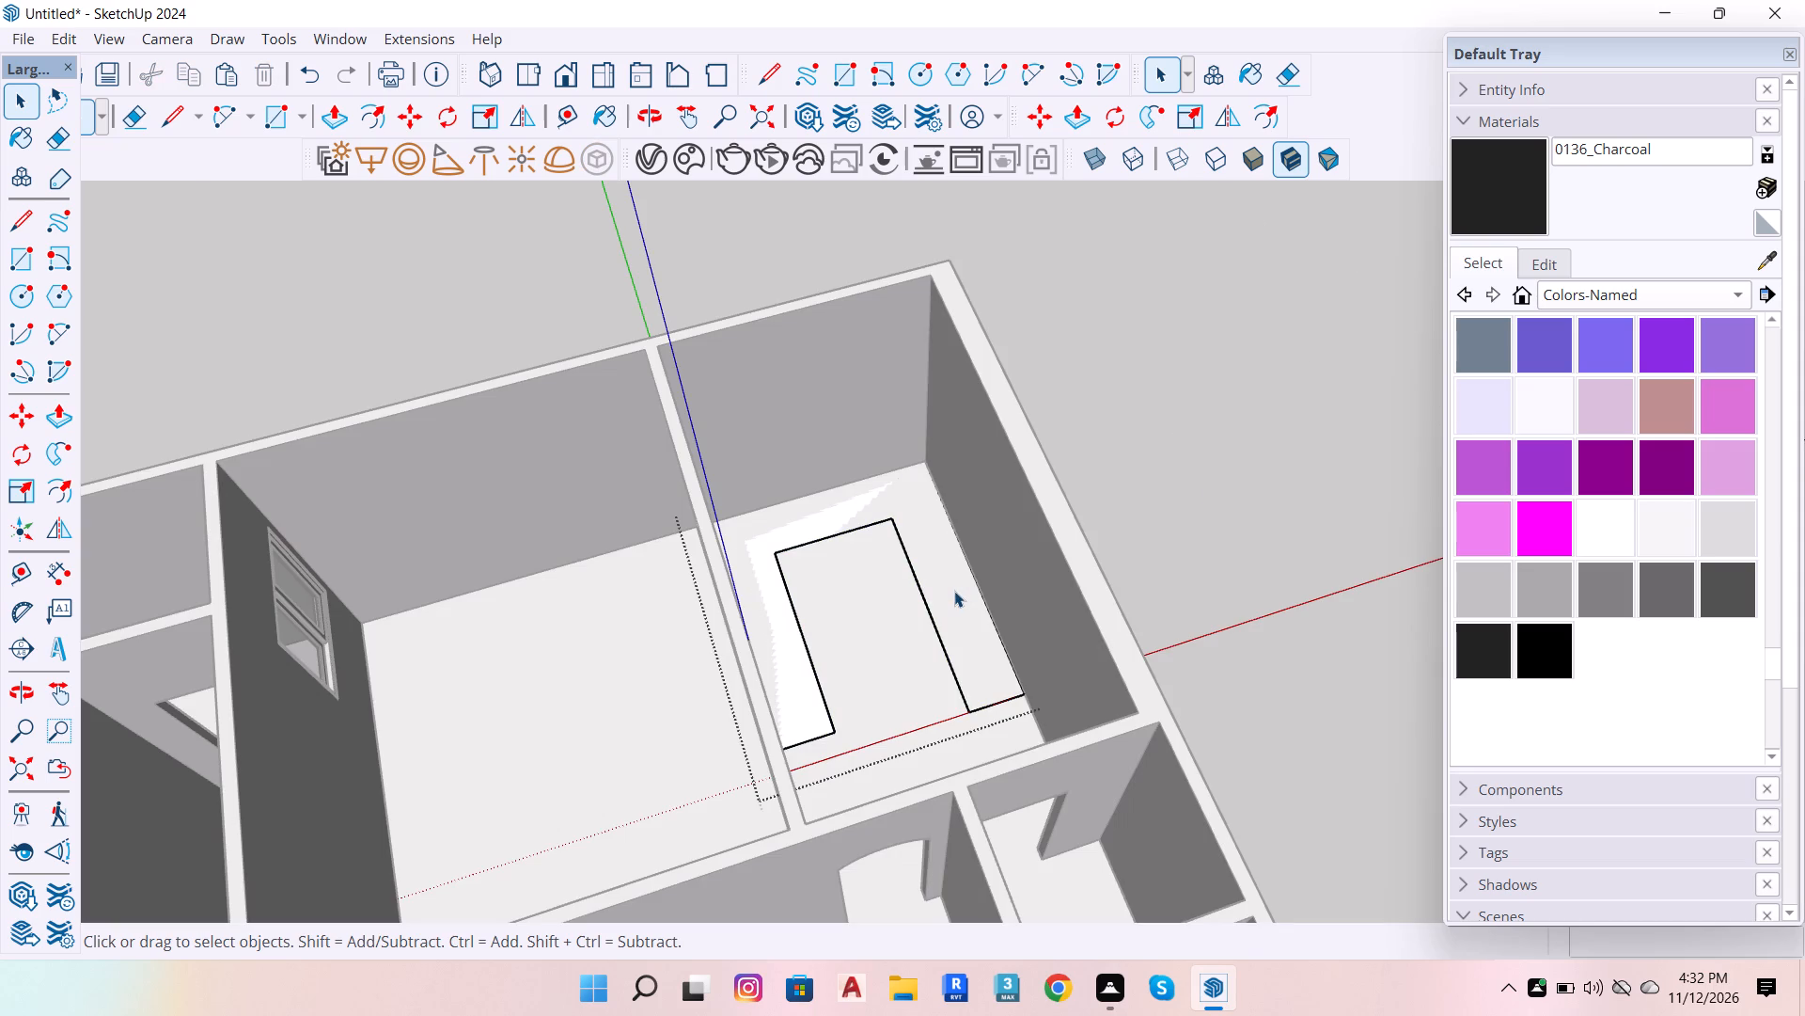
pyautogui.press('p')
pyautogui.click(954, 591)
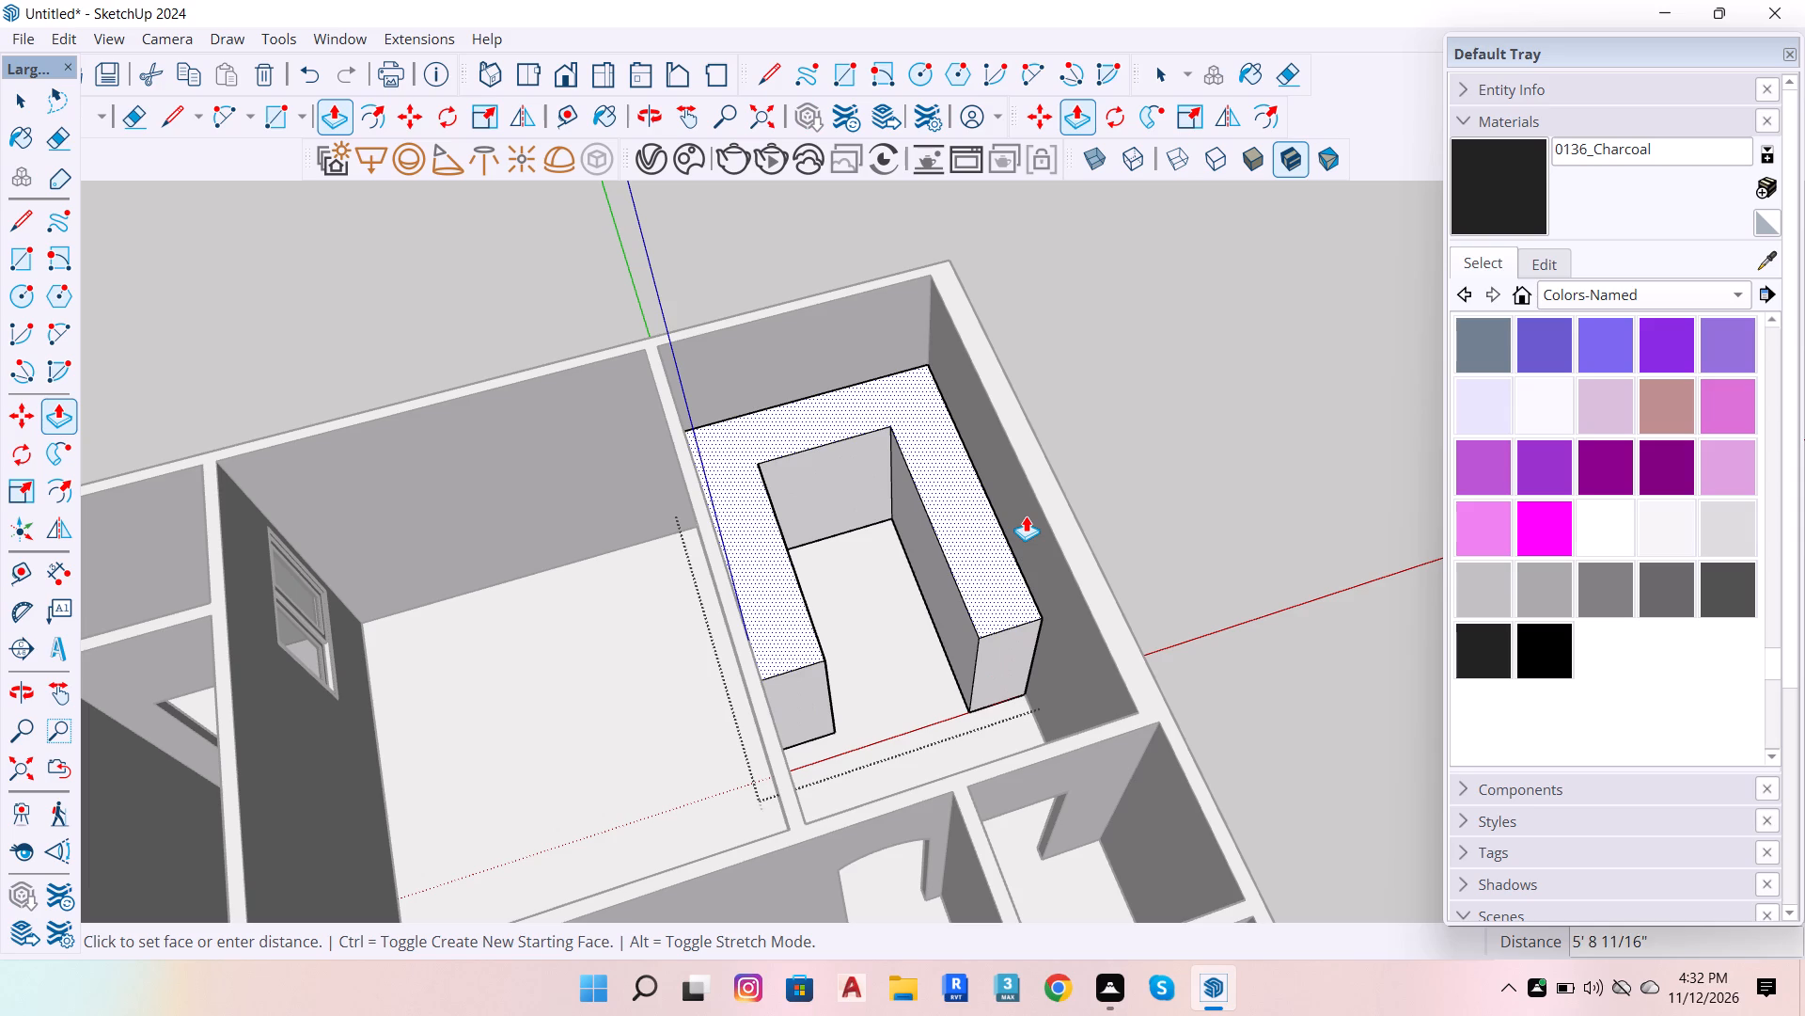
pyautogui.press('4')
pyautogui.press('Return')
pyautogui.press('space')
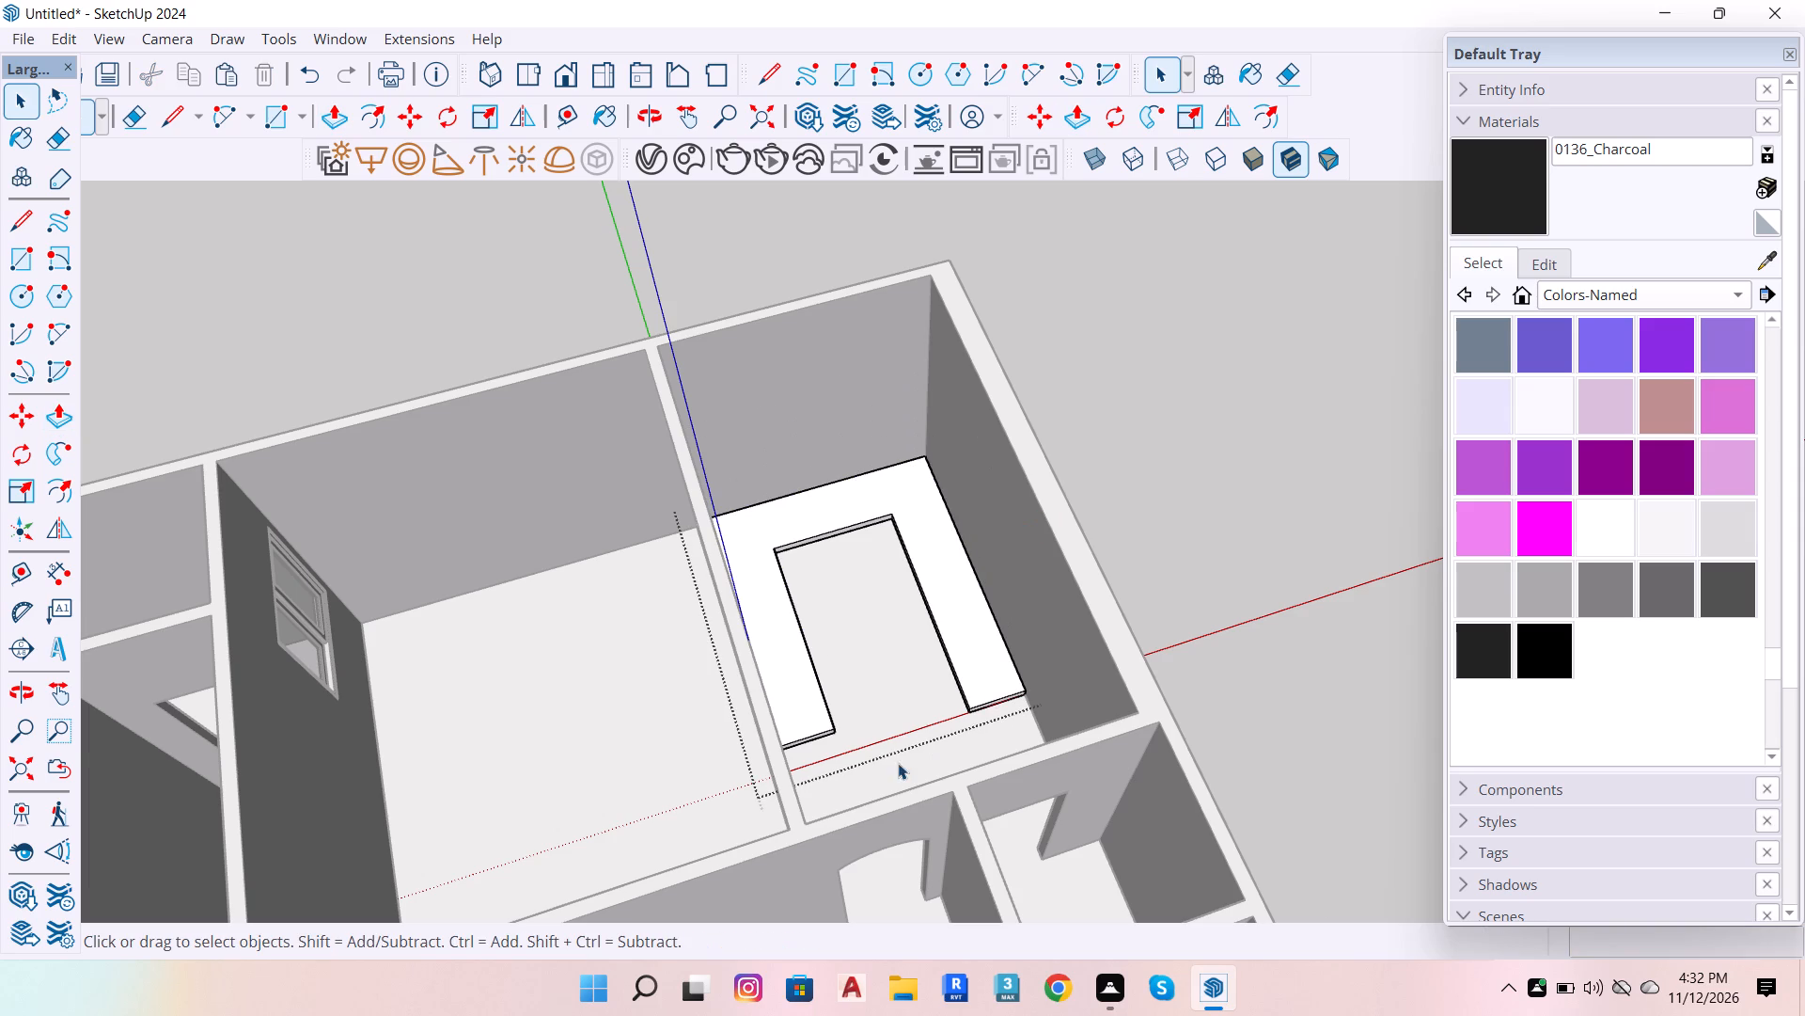
pyautogui.scroll(5, 898, 763)
pyautogui.scroll(3, 964, 706)
pyautogui.scroll(-6, 926, 705)
pyautogui.click(1296, 439)
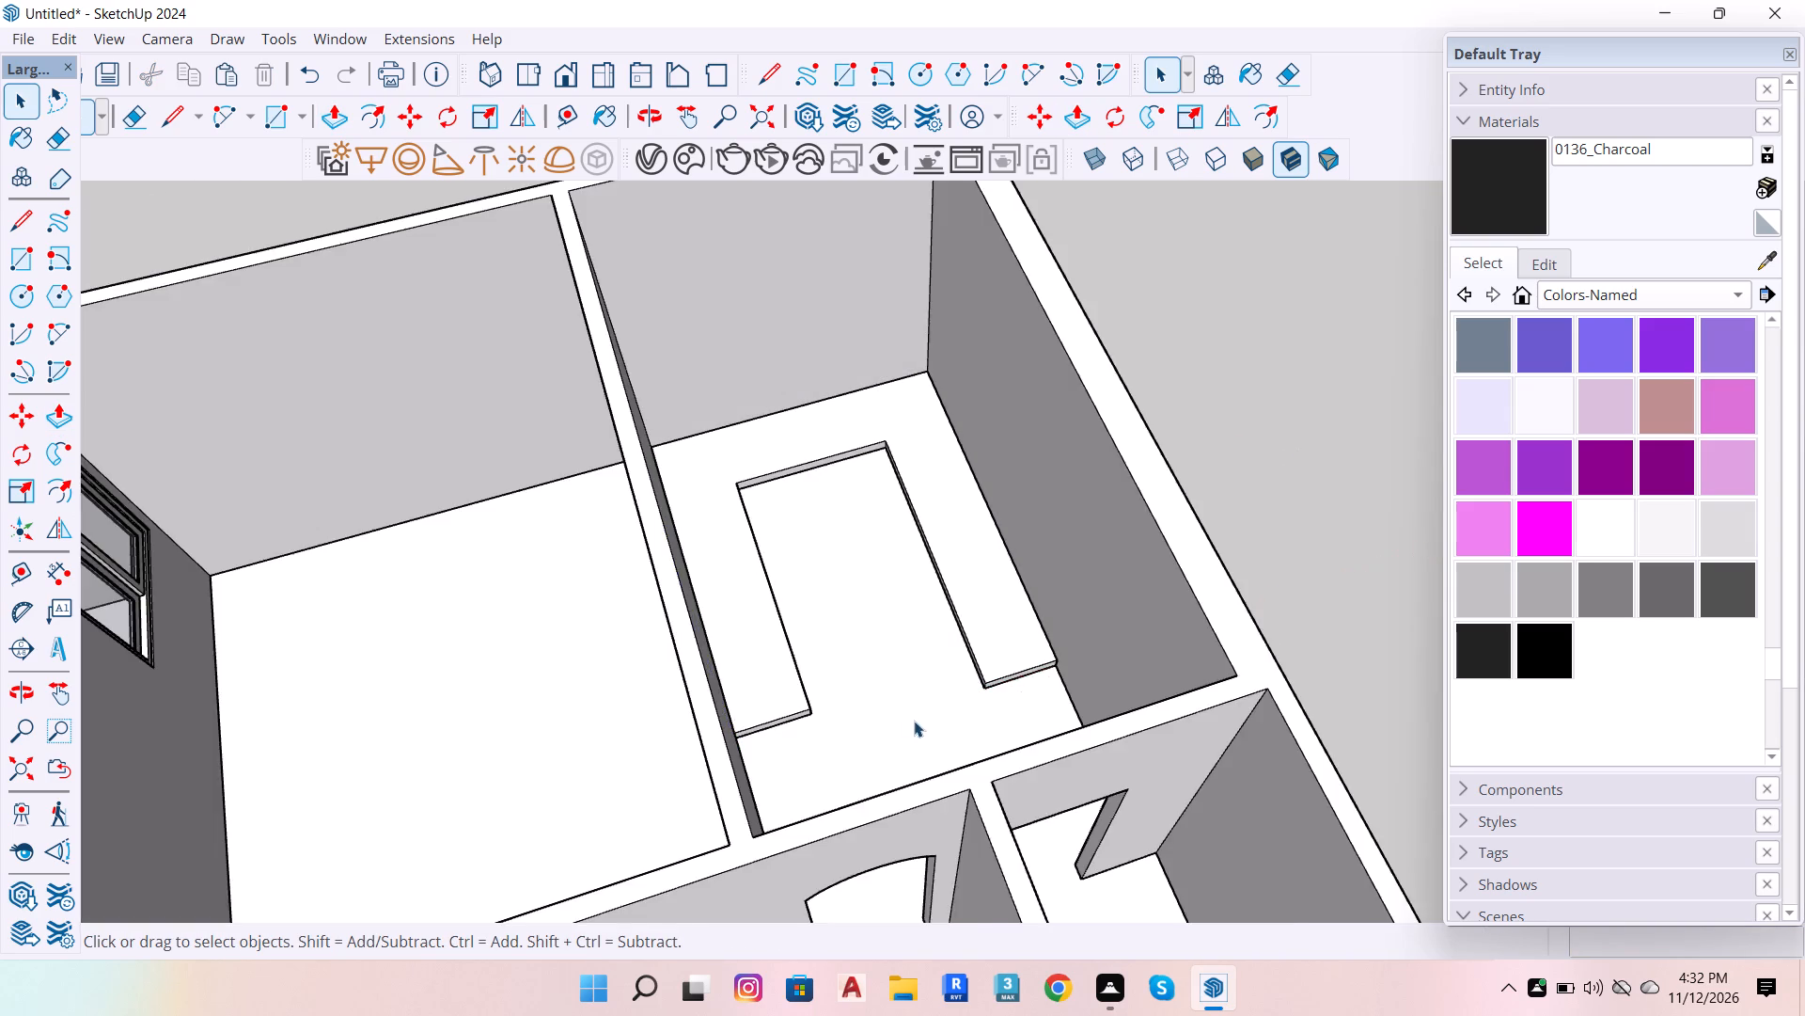
# Copy the U-shaped slab group 4" straight up from its inner bottom corner, stacking it directly on the original.
pyautogui.scroll(4, 916, 722)
pyautogui.click(1029, 643)
pyautogui.scroll(15, 1028, 664)
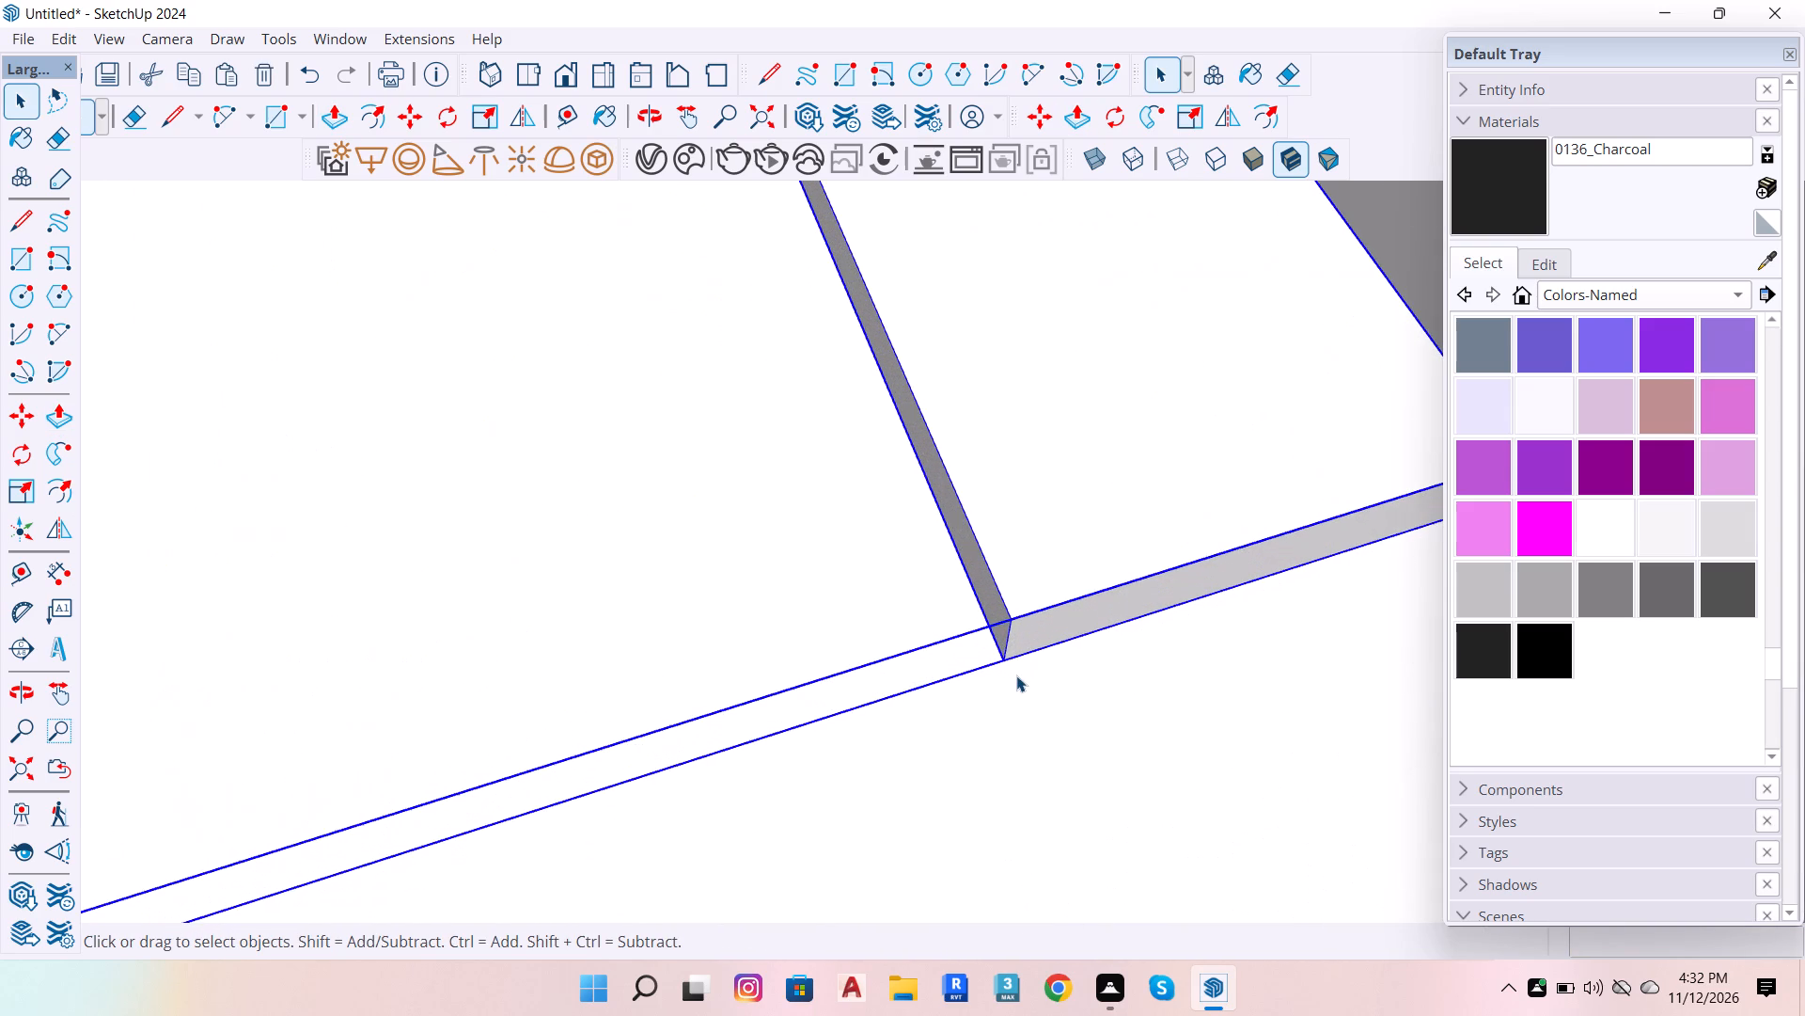
pyautogui.press('m')
pyautogui.click(1003, 663)
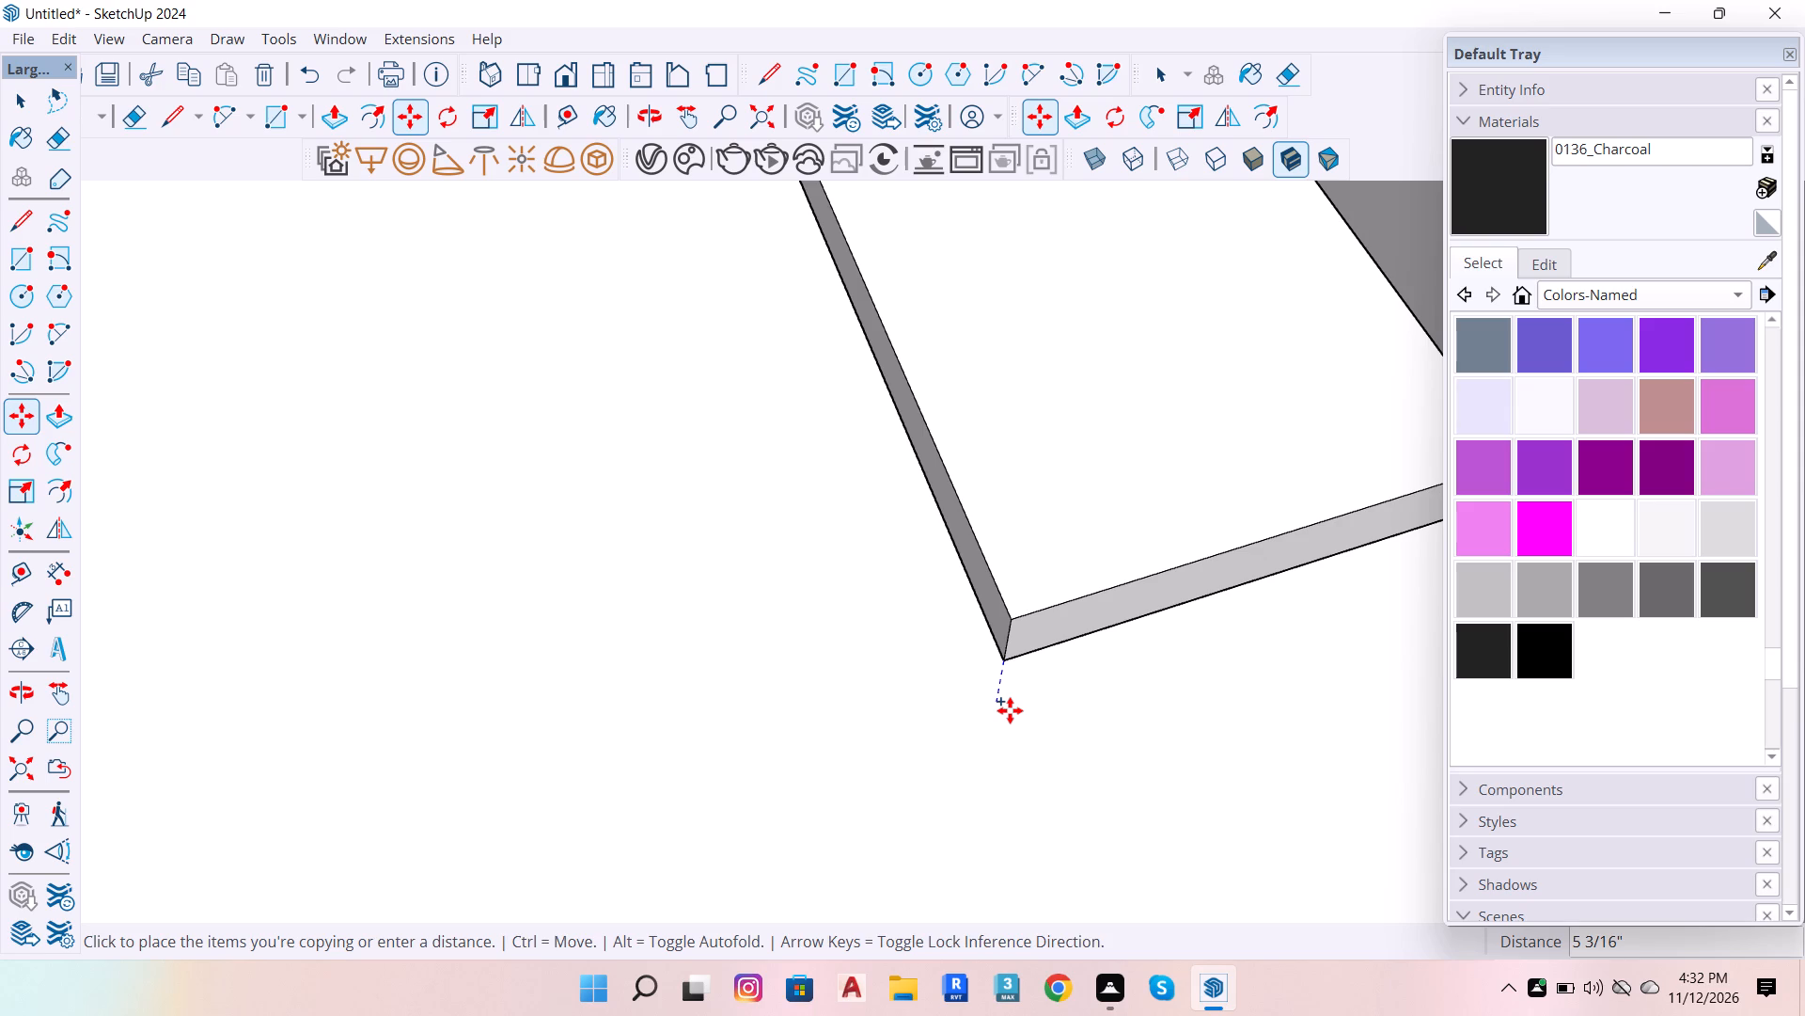
pyautogui.scroll(-13, 1129, 653)
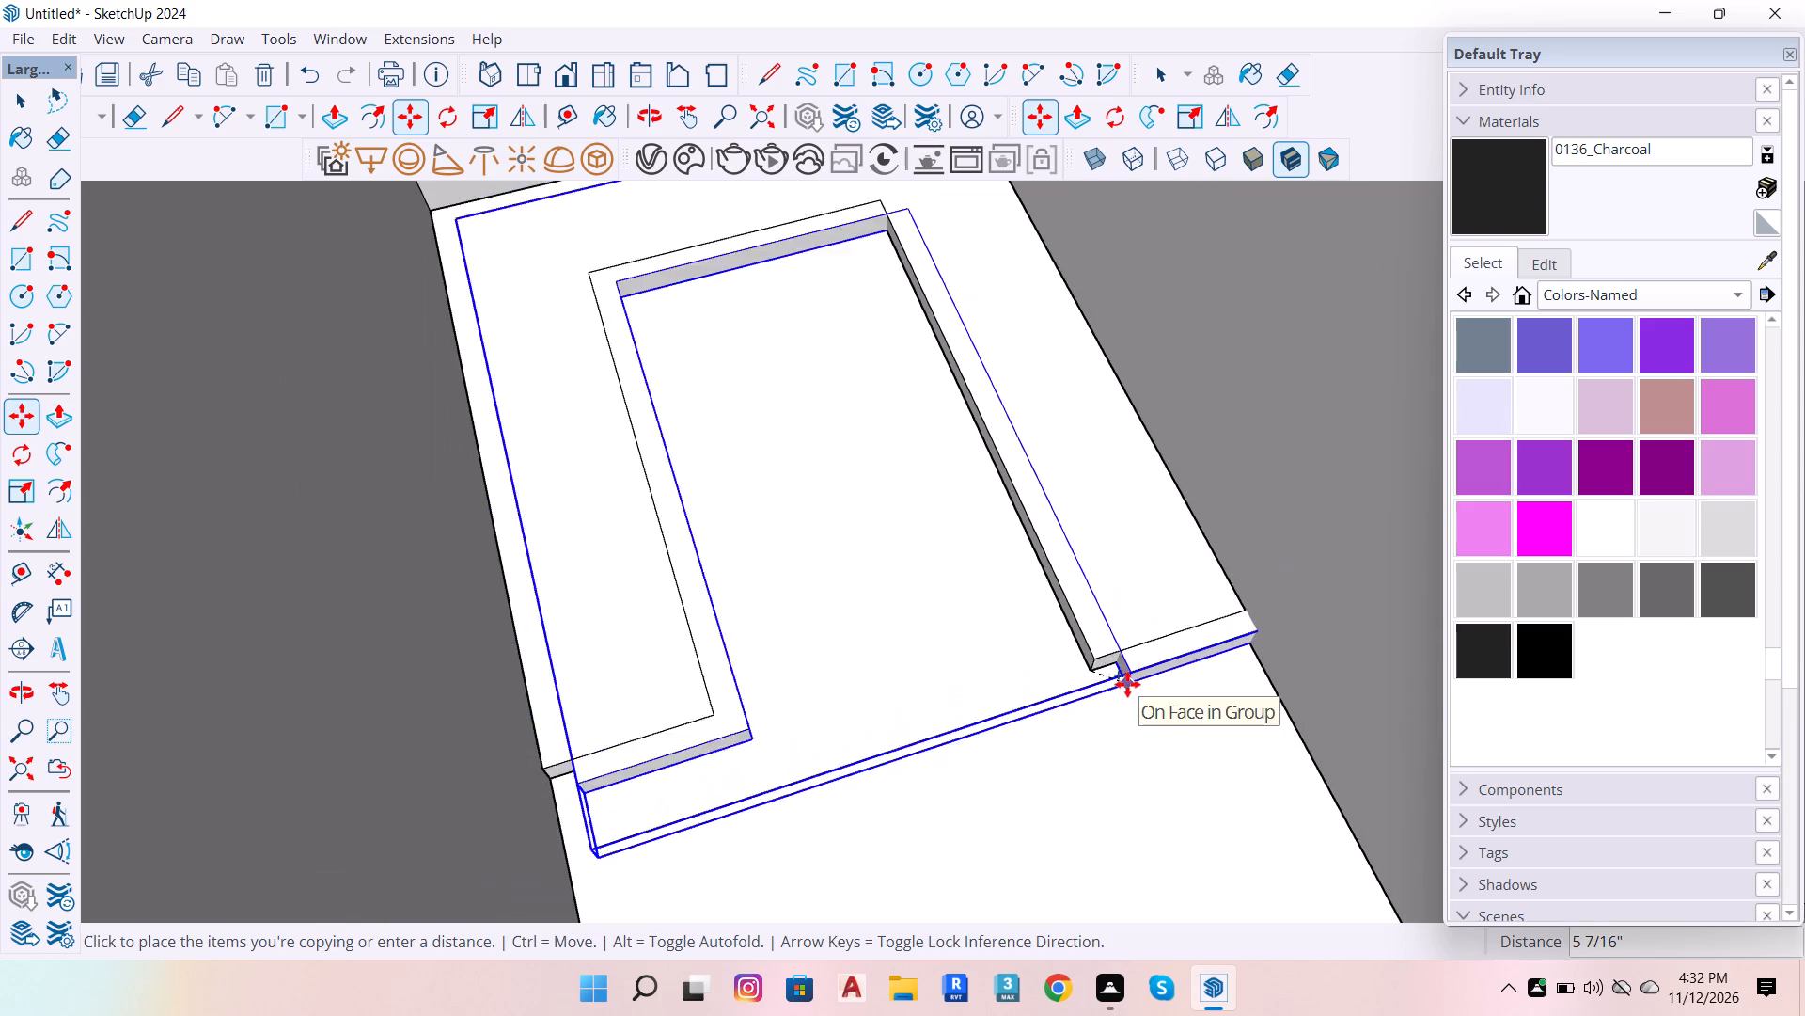
pyautogui.scroll(9, 1087, 638)
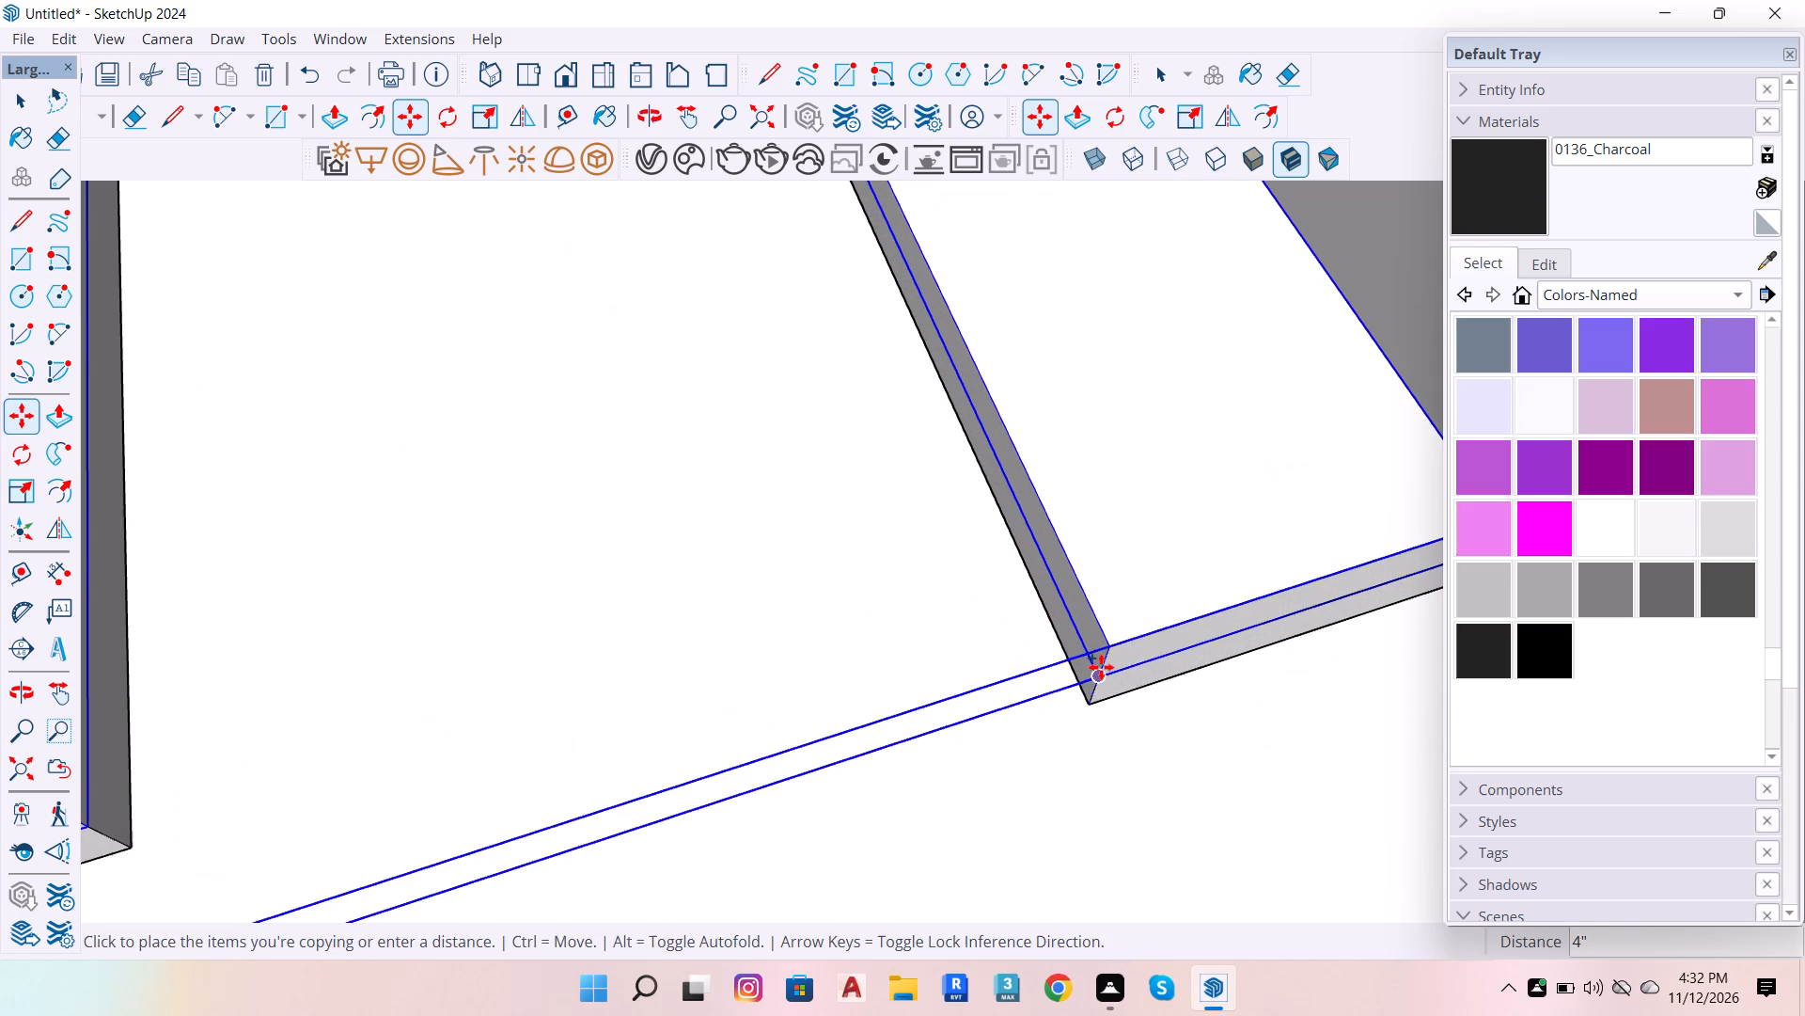
pyautogui.click(1102, 676)
pyautogui.scroll(-5, 1122, 705)
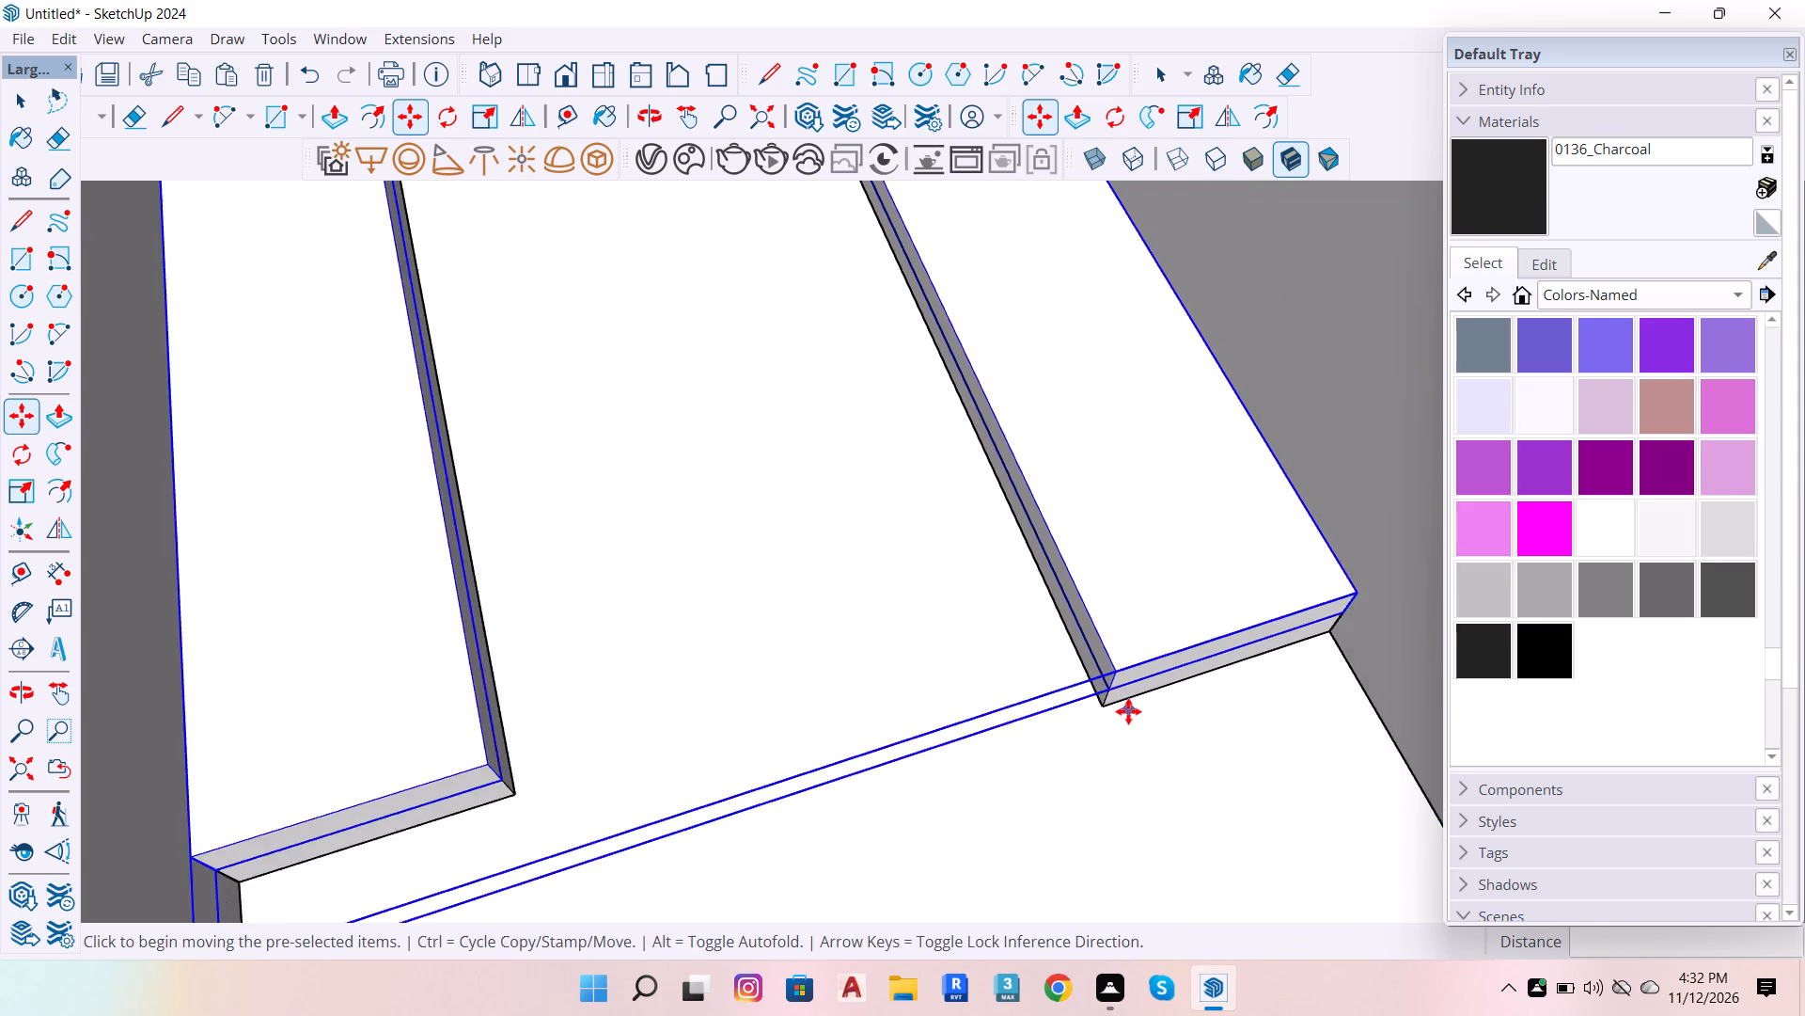
pyautogui.scroll(-5, 1128, 711)
pyautogui.press('space')
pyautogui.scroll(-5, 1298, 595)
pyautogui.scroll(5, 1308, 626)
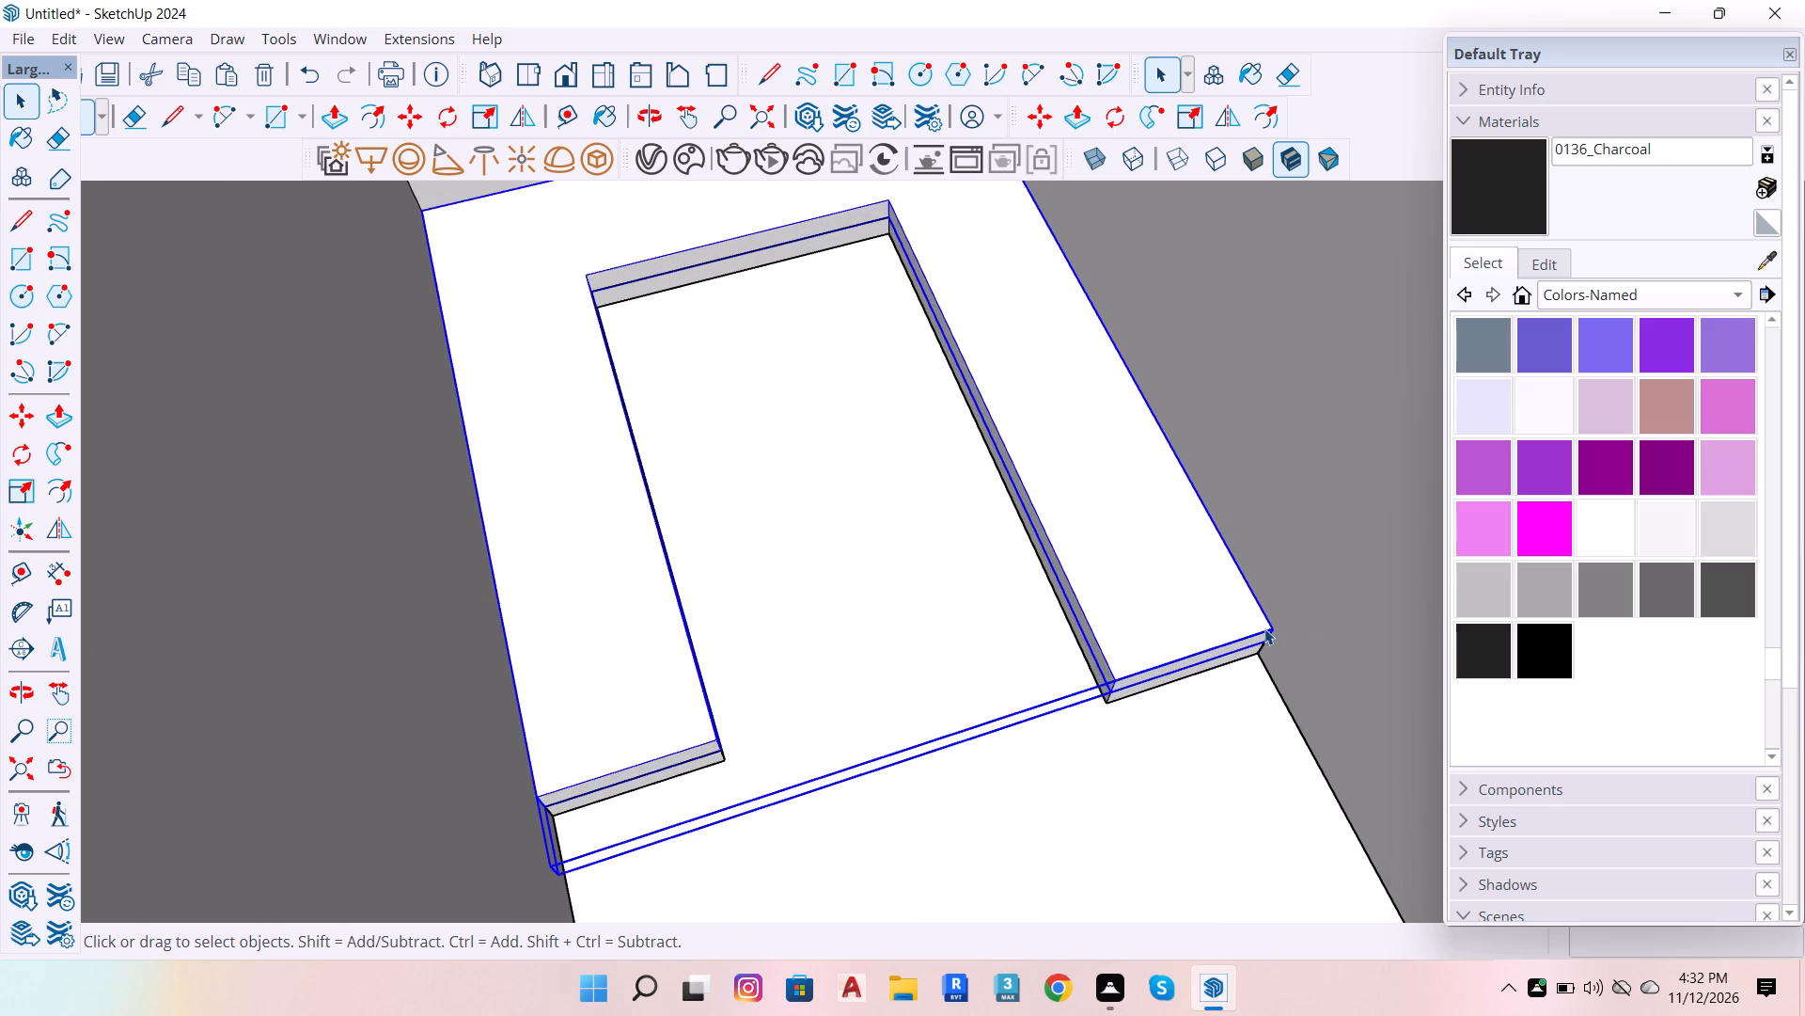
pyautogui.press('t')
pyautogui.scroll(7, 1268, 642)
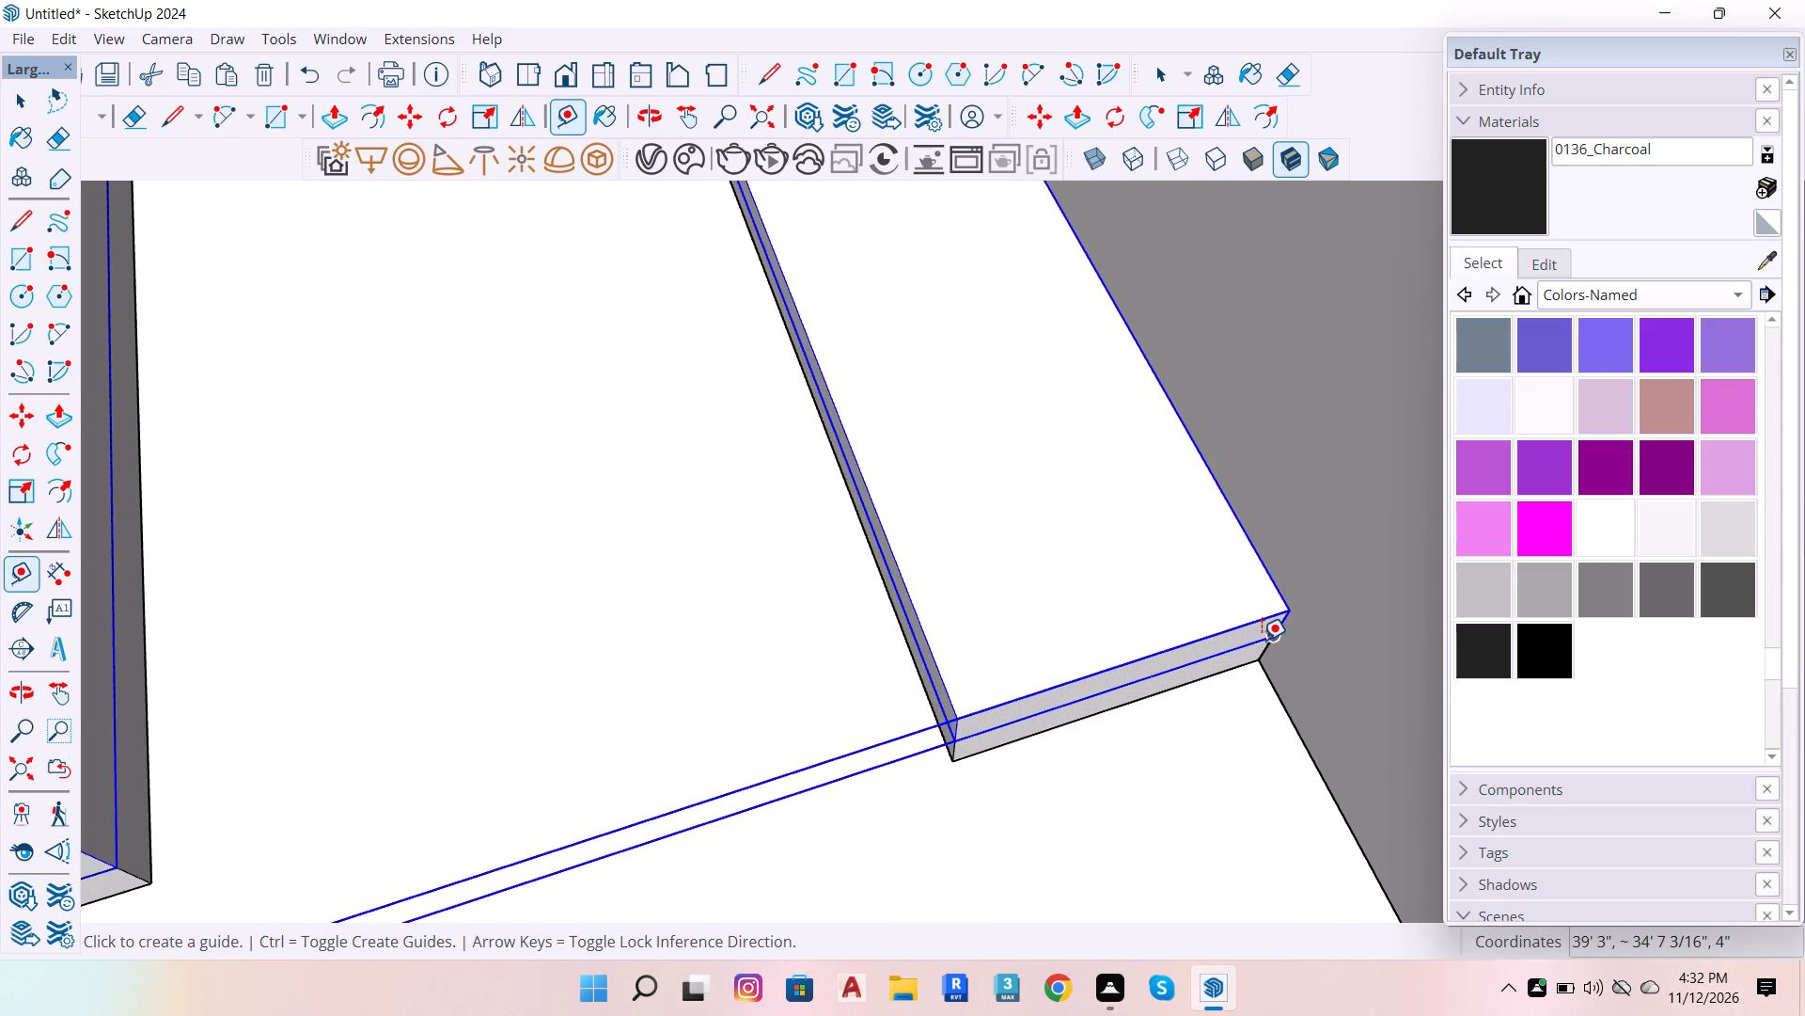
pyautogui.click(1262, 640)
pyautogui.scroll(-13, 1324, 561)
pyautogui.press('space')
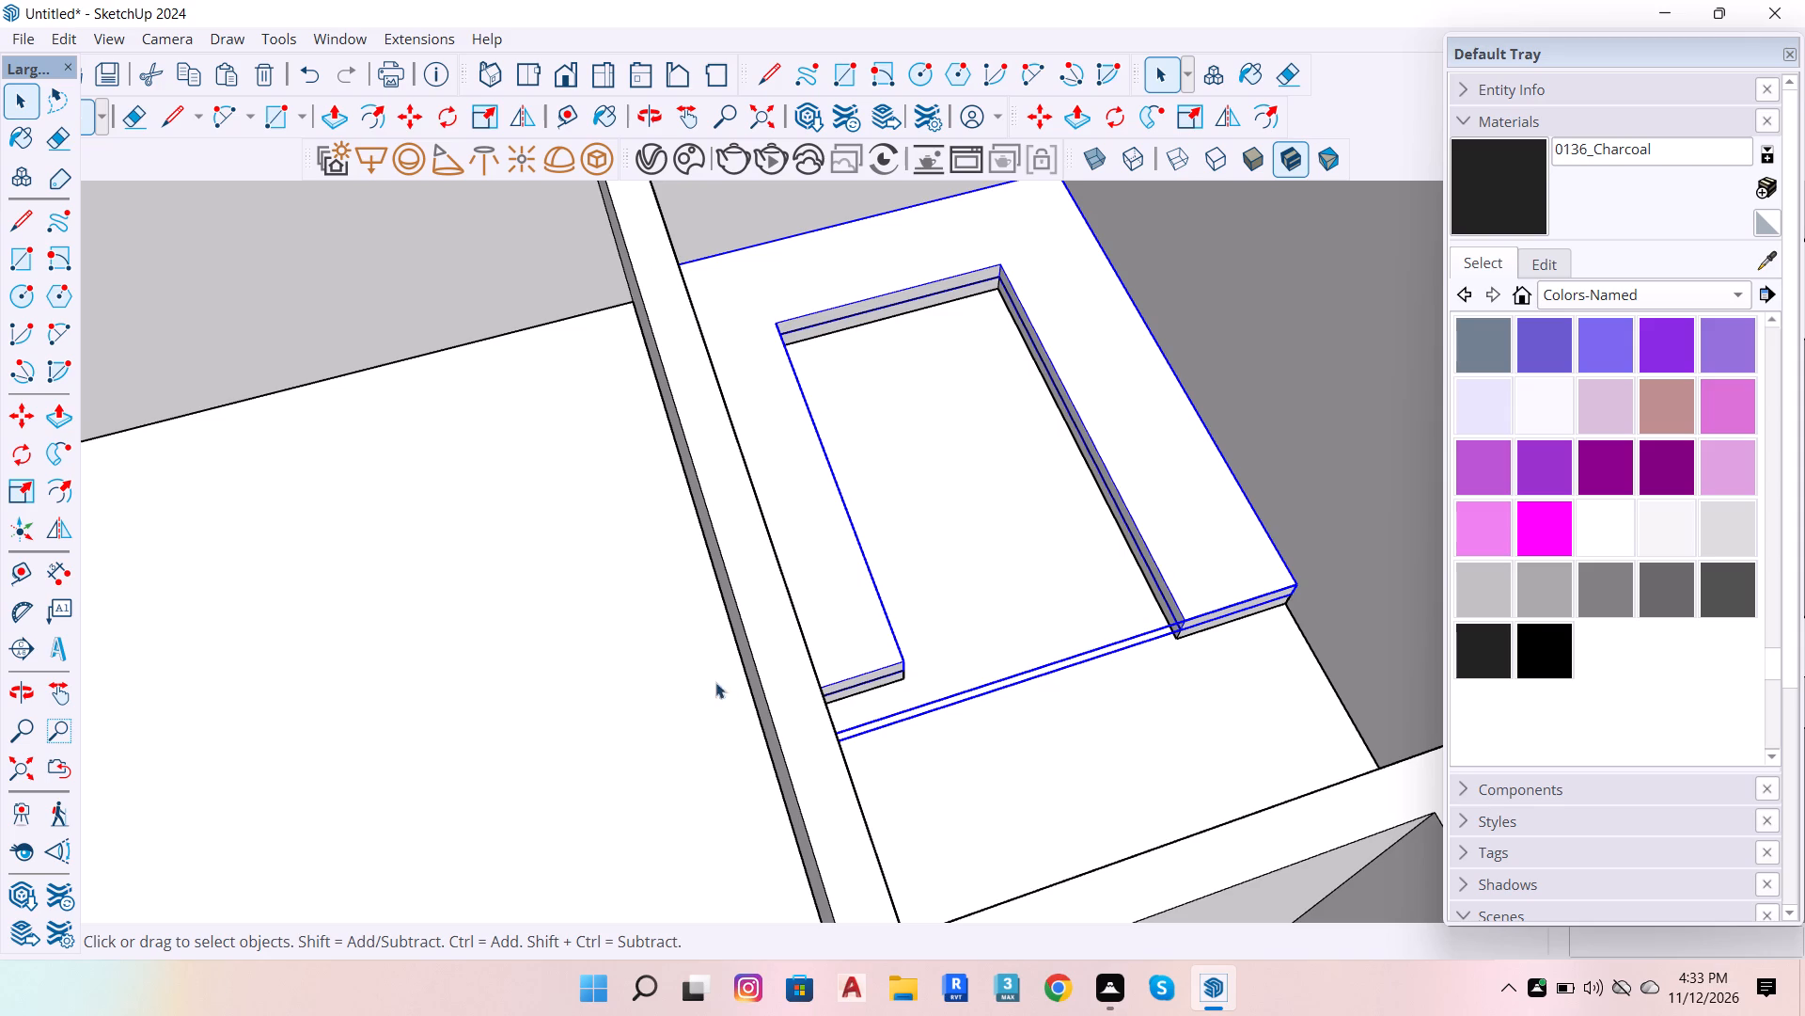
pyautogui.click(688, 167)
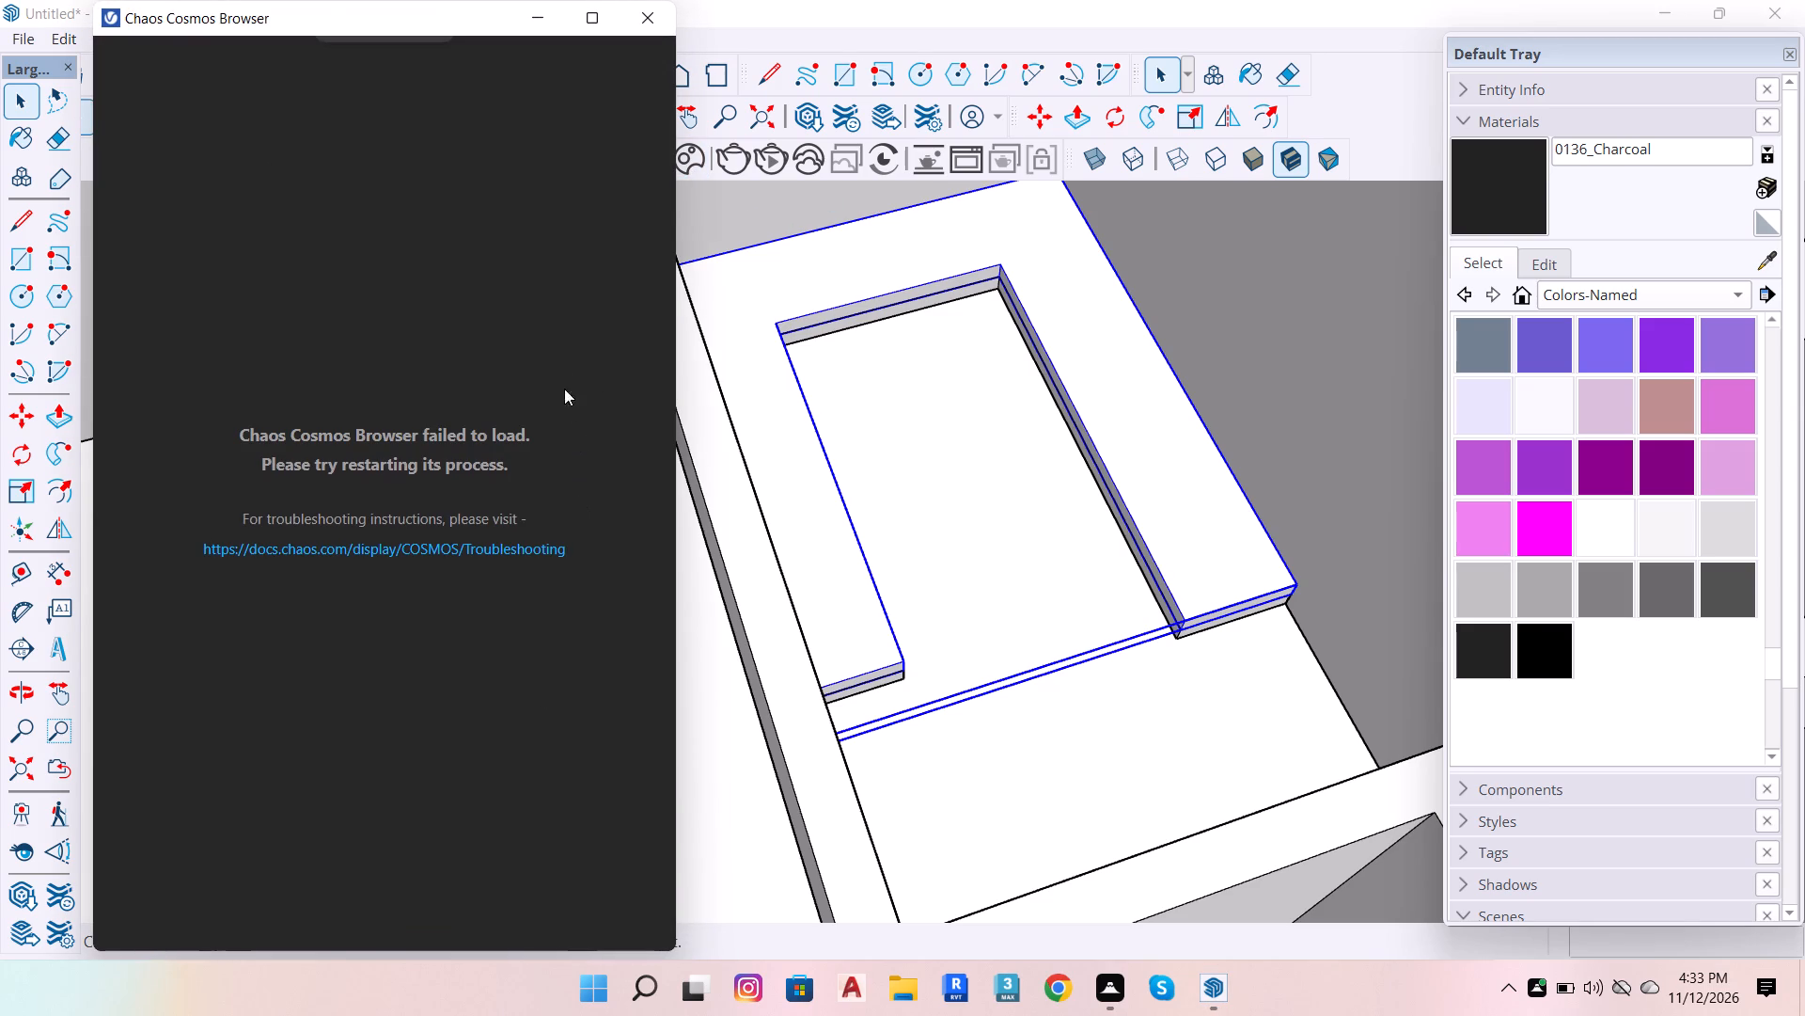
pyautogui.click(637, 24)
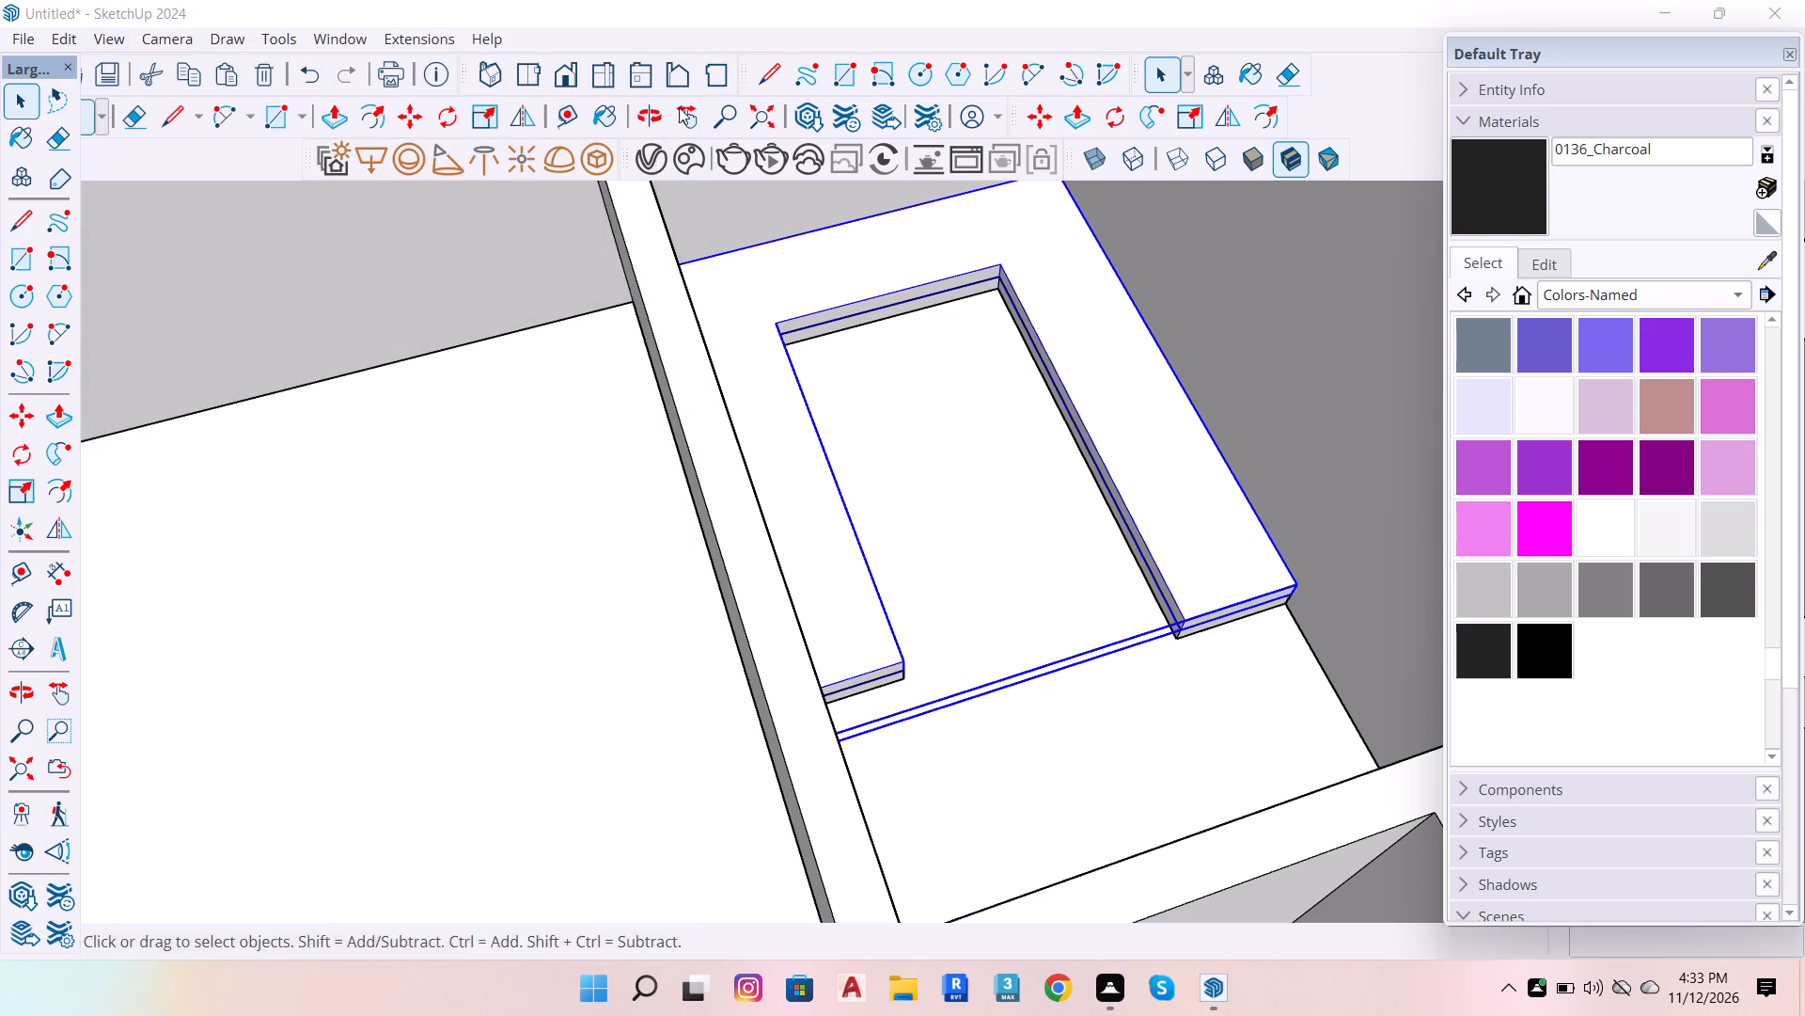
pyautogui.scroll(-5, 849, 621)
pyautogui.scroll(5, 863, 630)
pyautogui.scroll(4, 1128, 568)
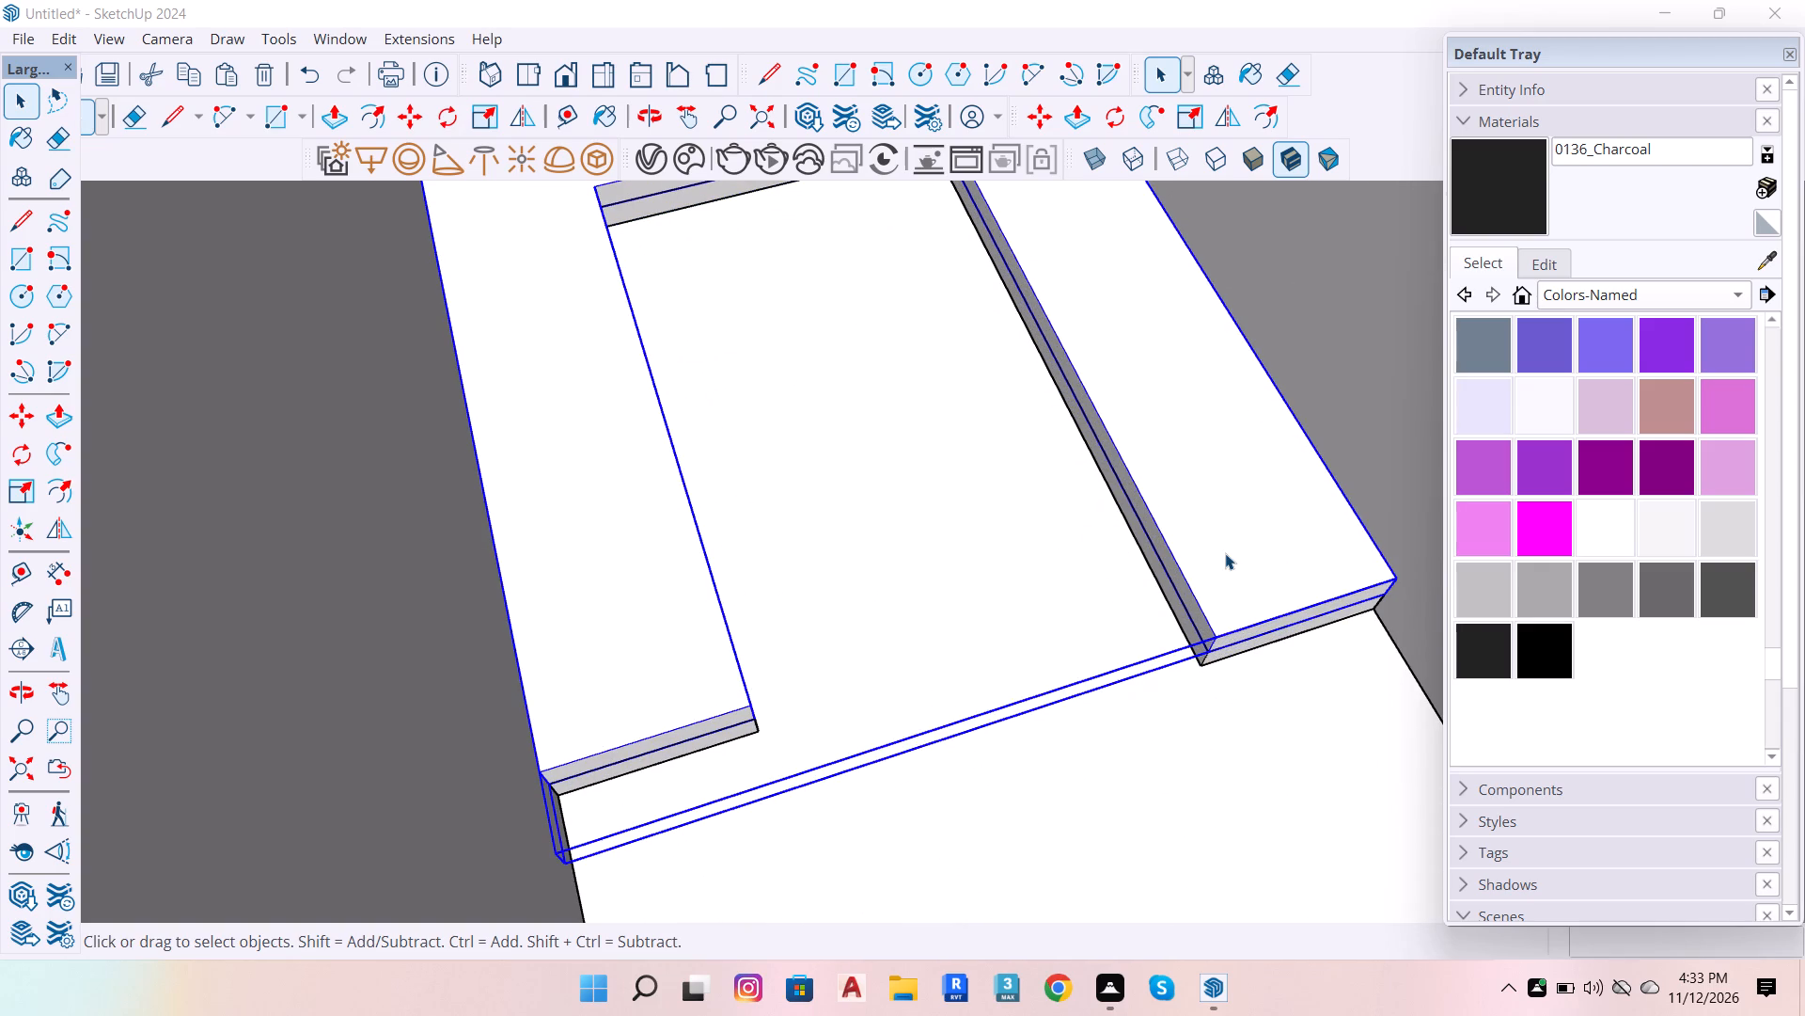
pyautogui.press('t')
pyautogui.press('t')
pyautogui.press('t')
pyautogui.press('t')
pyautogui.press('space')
# Inside the upper slab group, add a linear dimension across the end width of the arm along the outer wall.
pyautogui.scroll(-12, 969, 646)
pyautogui.doubleClick(1173, 423)
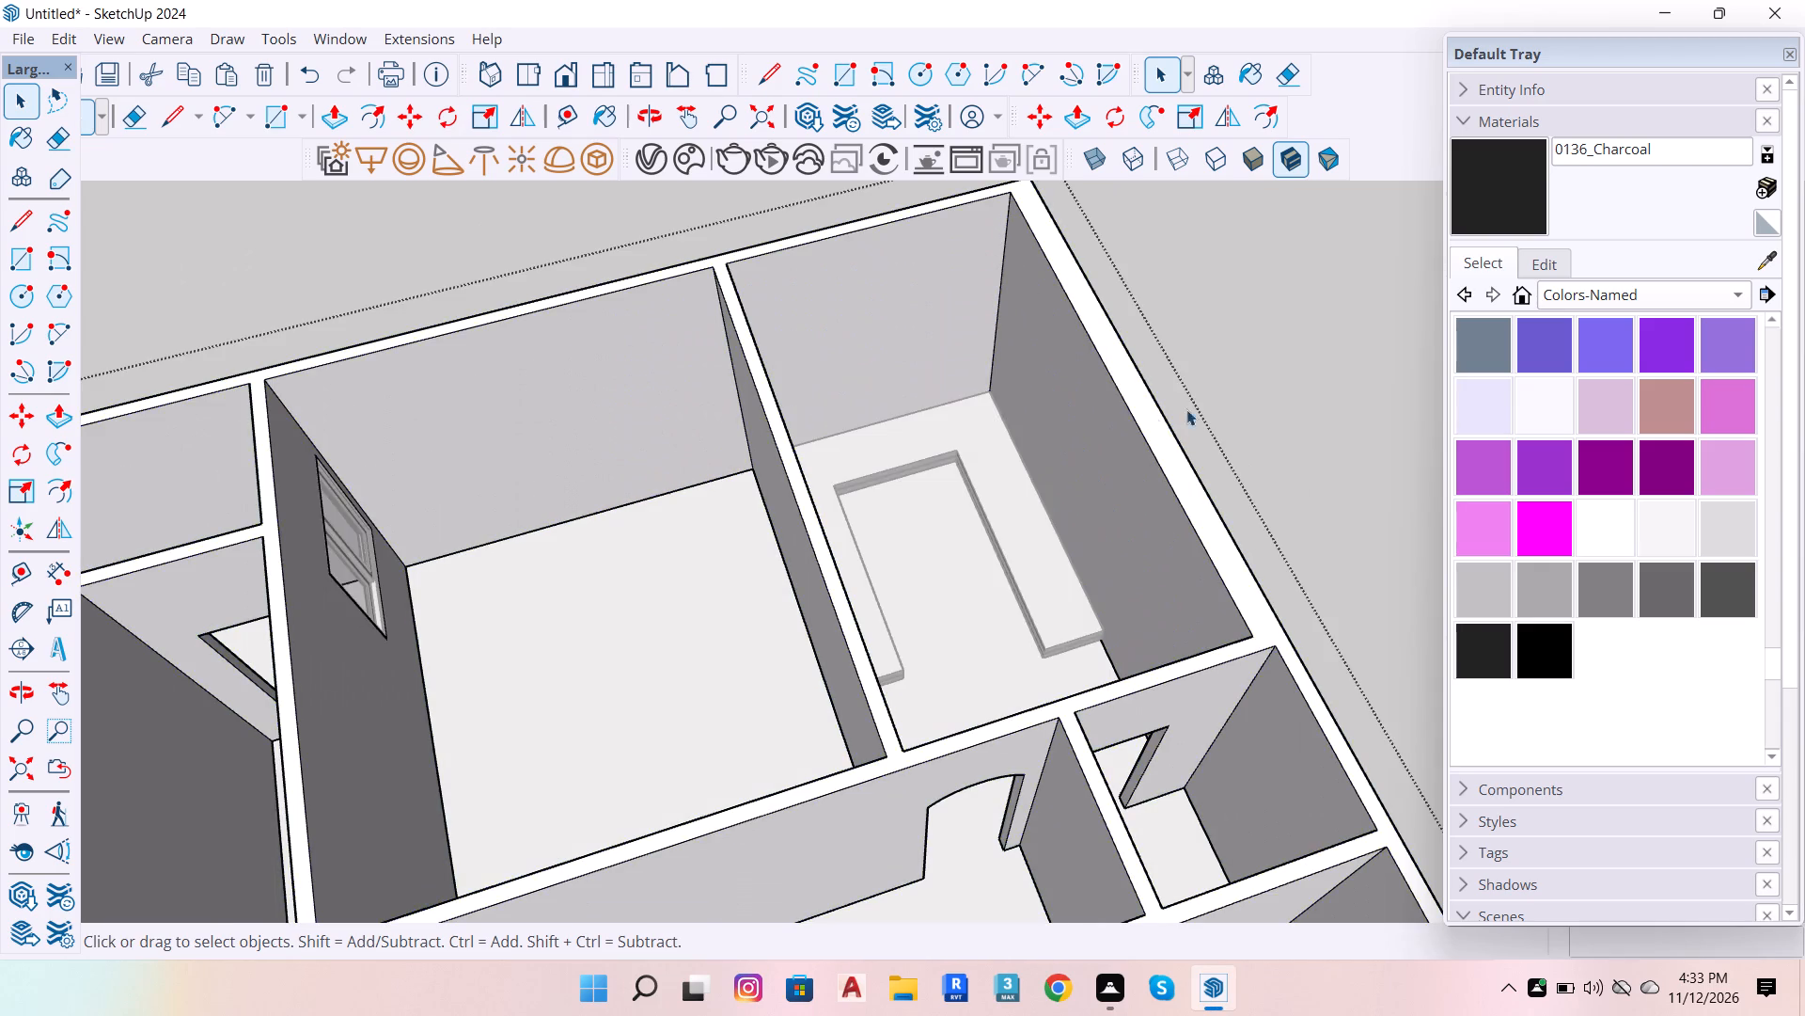
pyautogui.scroll(6, 1037, 582)
pyautogui.doubleClick(1037, 584)
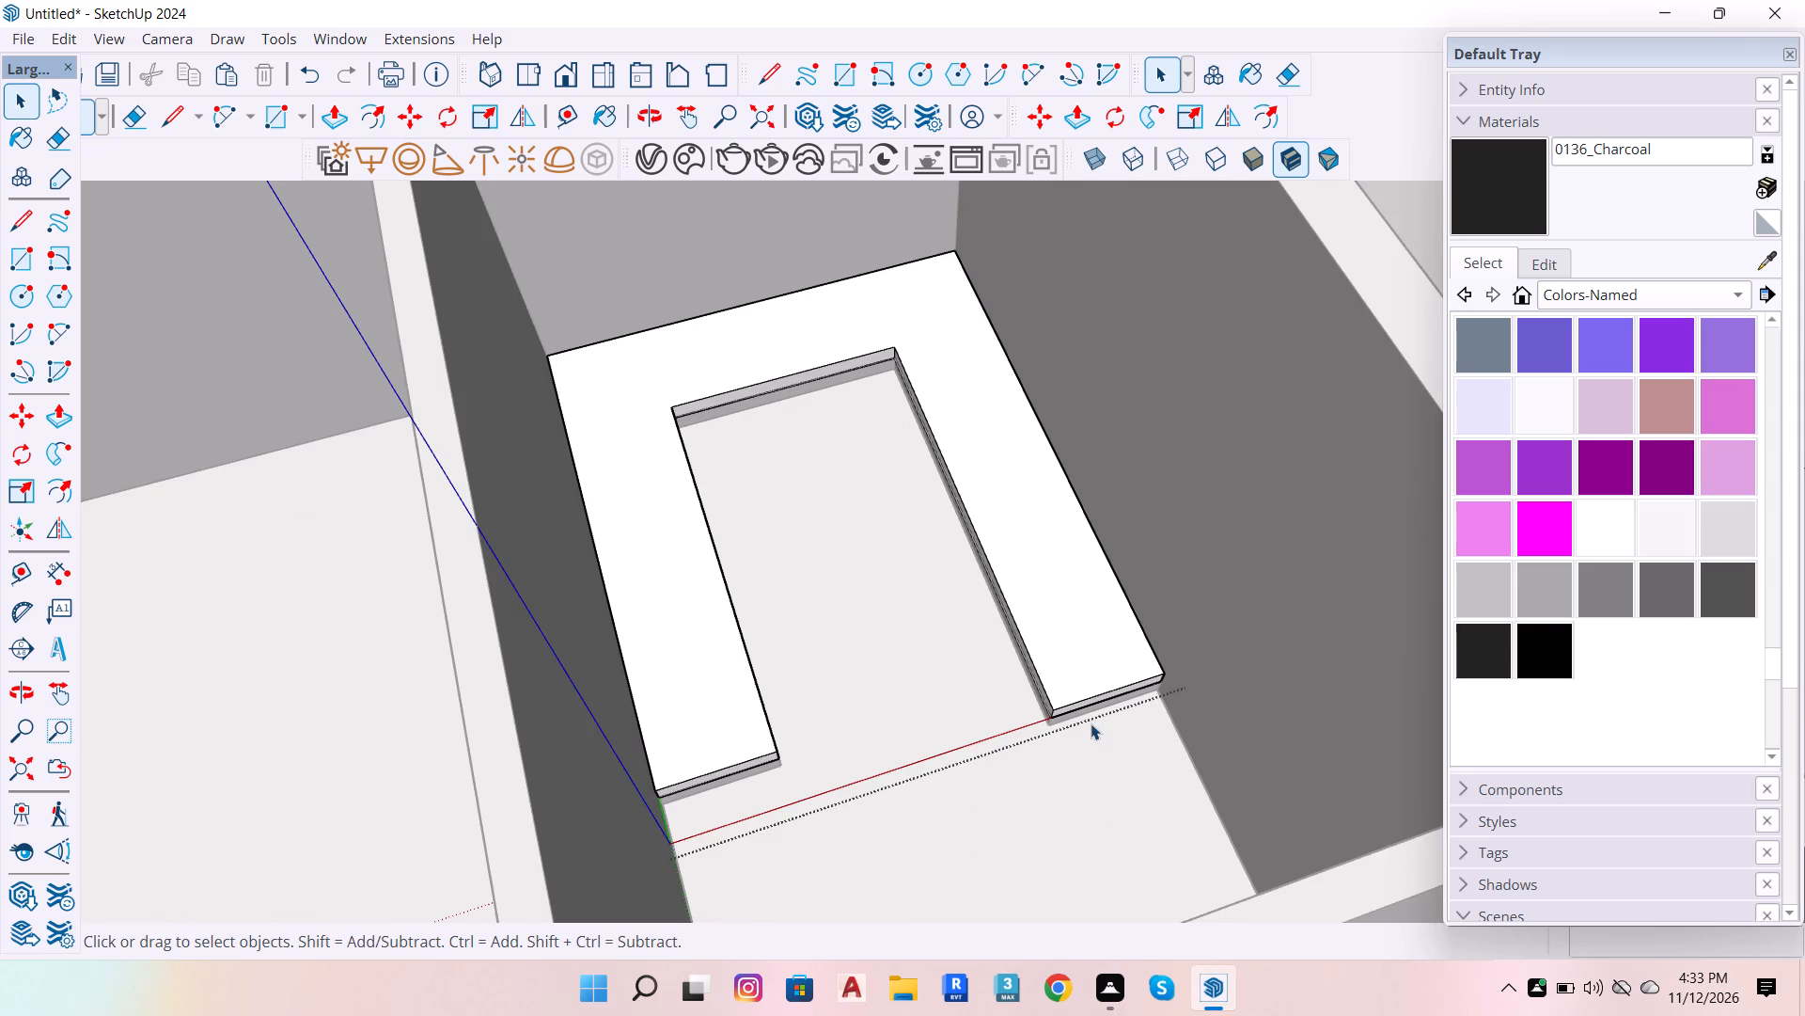
pyautogui.scroll(6, 1094, 722)
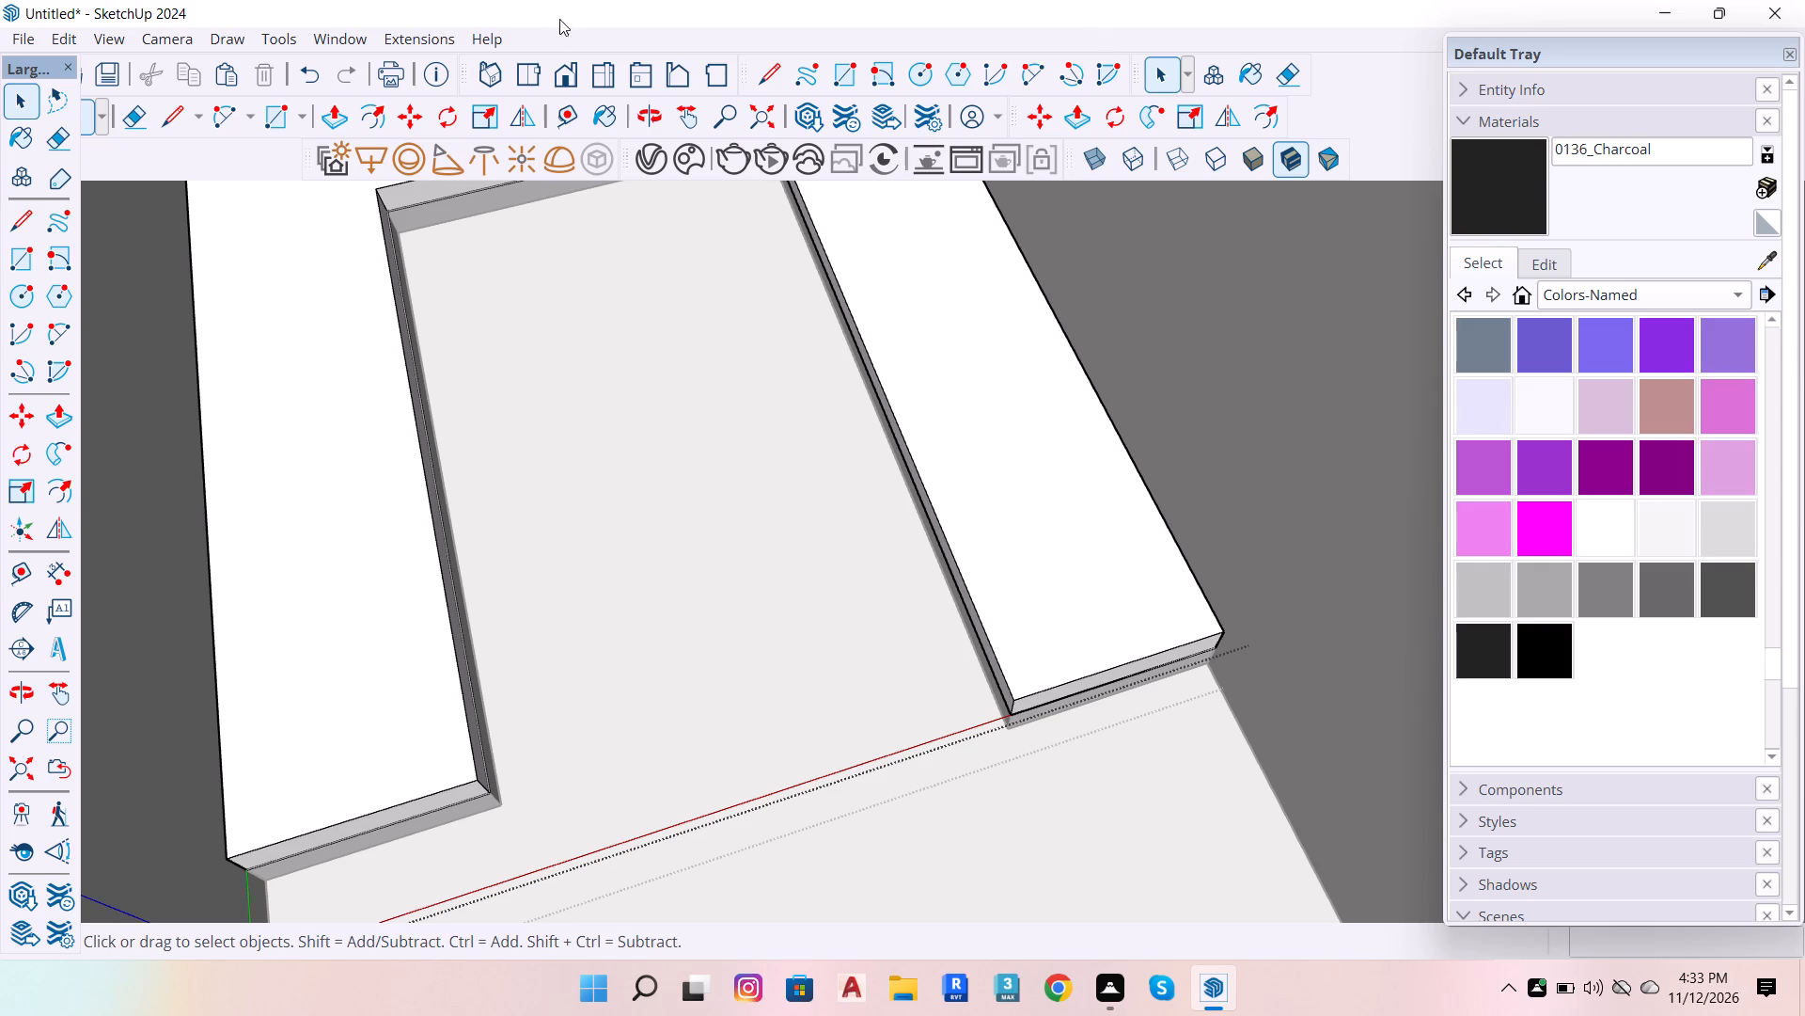
pyautogui.click(64, 569)
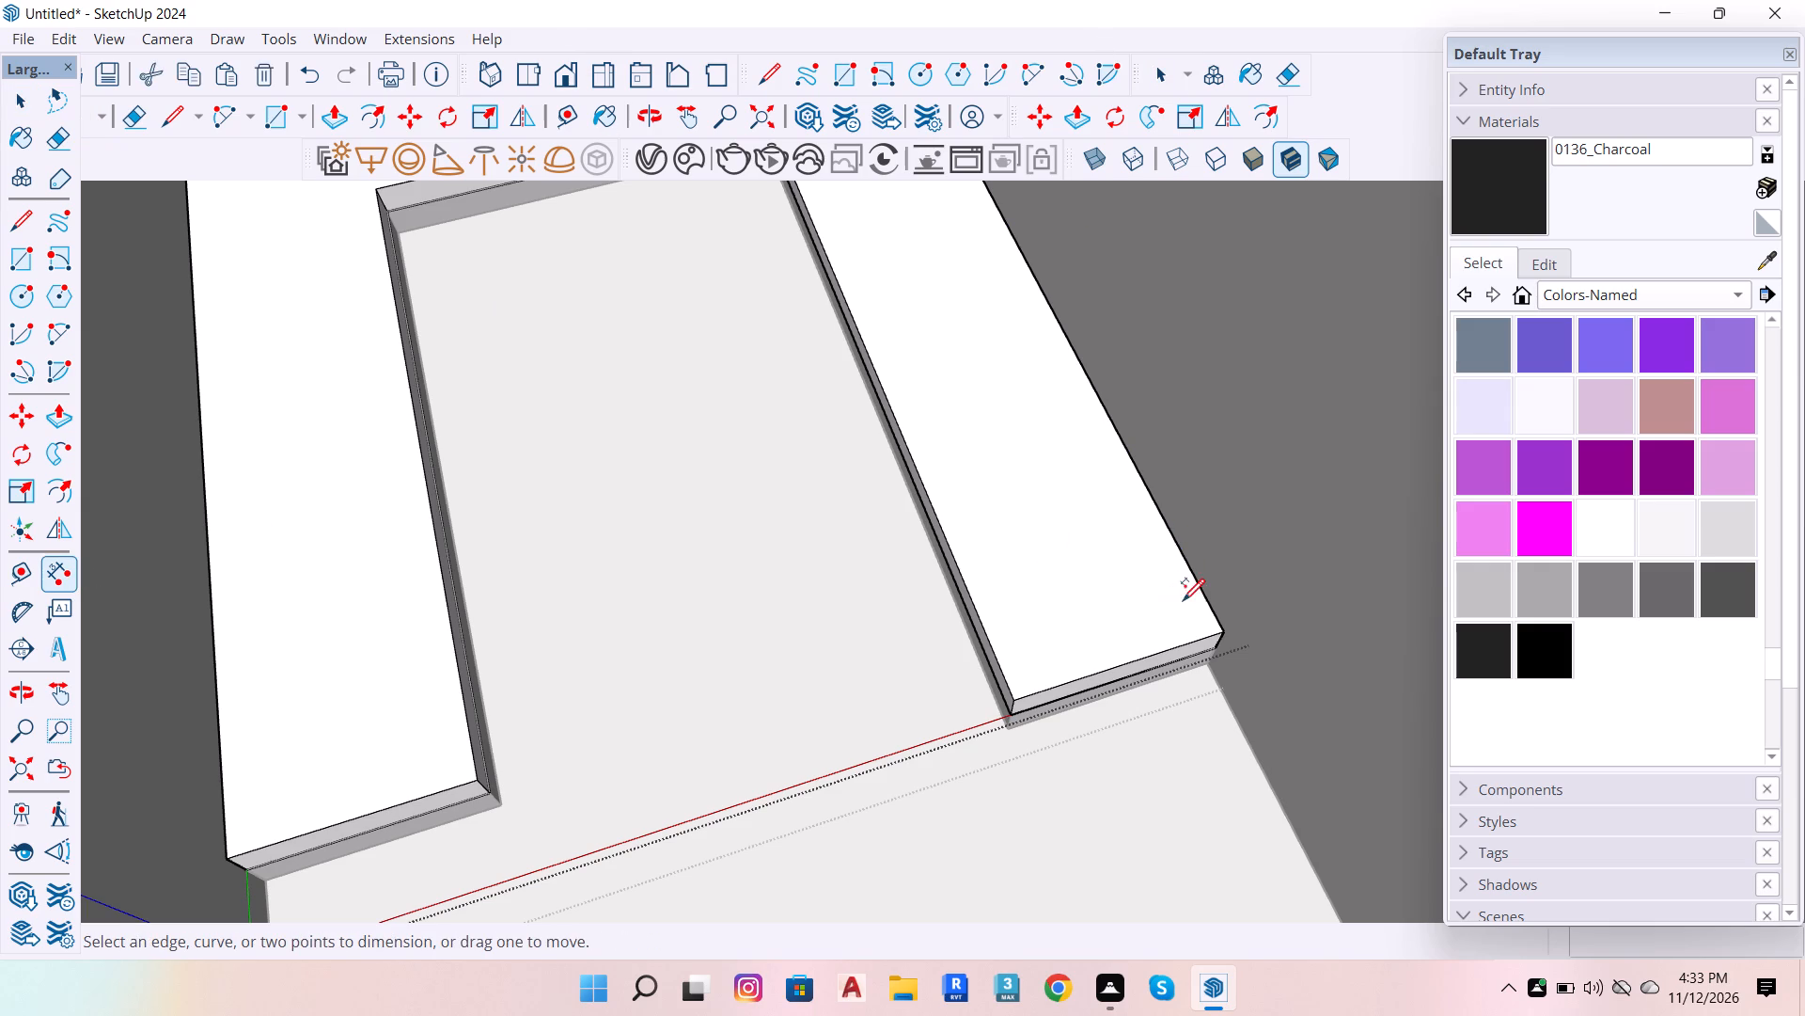
pyautogui.click(1219, 623)
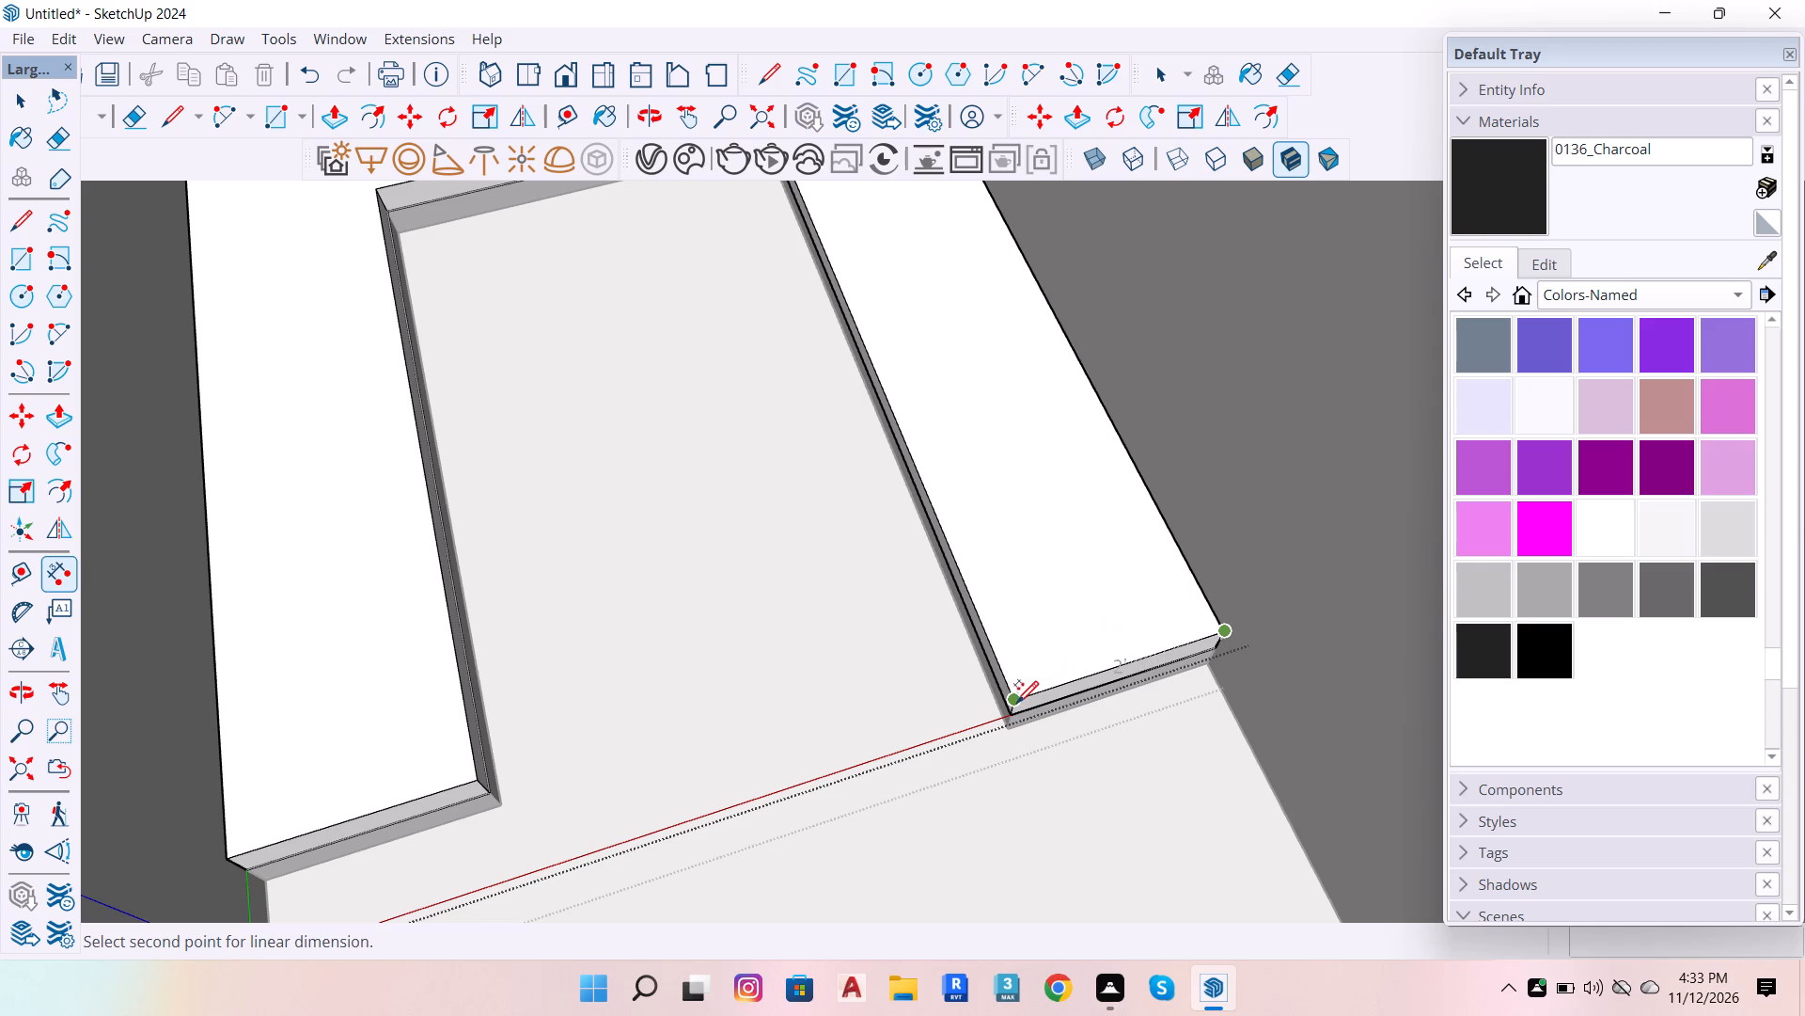
pyautogui.click(1016, 702)
pyautogui.click(989, 617)
pyautogui.scroll(3, 1164, 620)
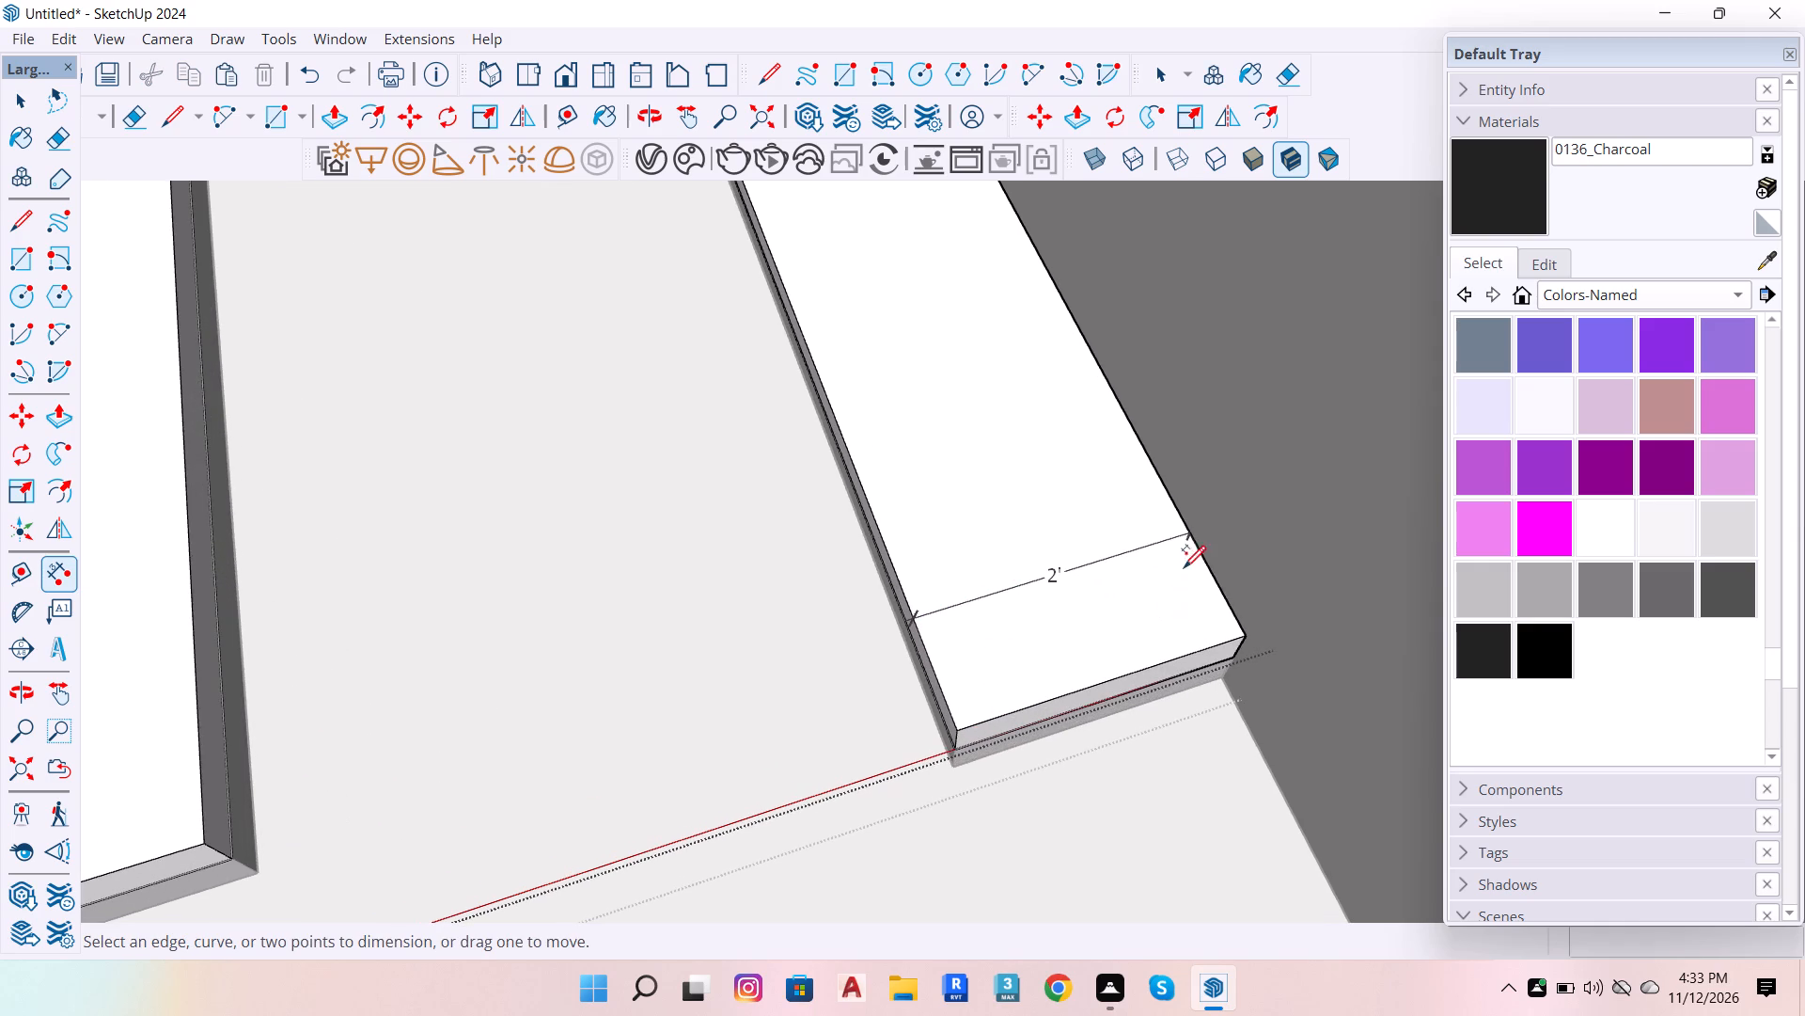
pyautogui.scroll(-5, 1185, 625)
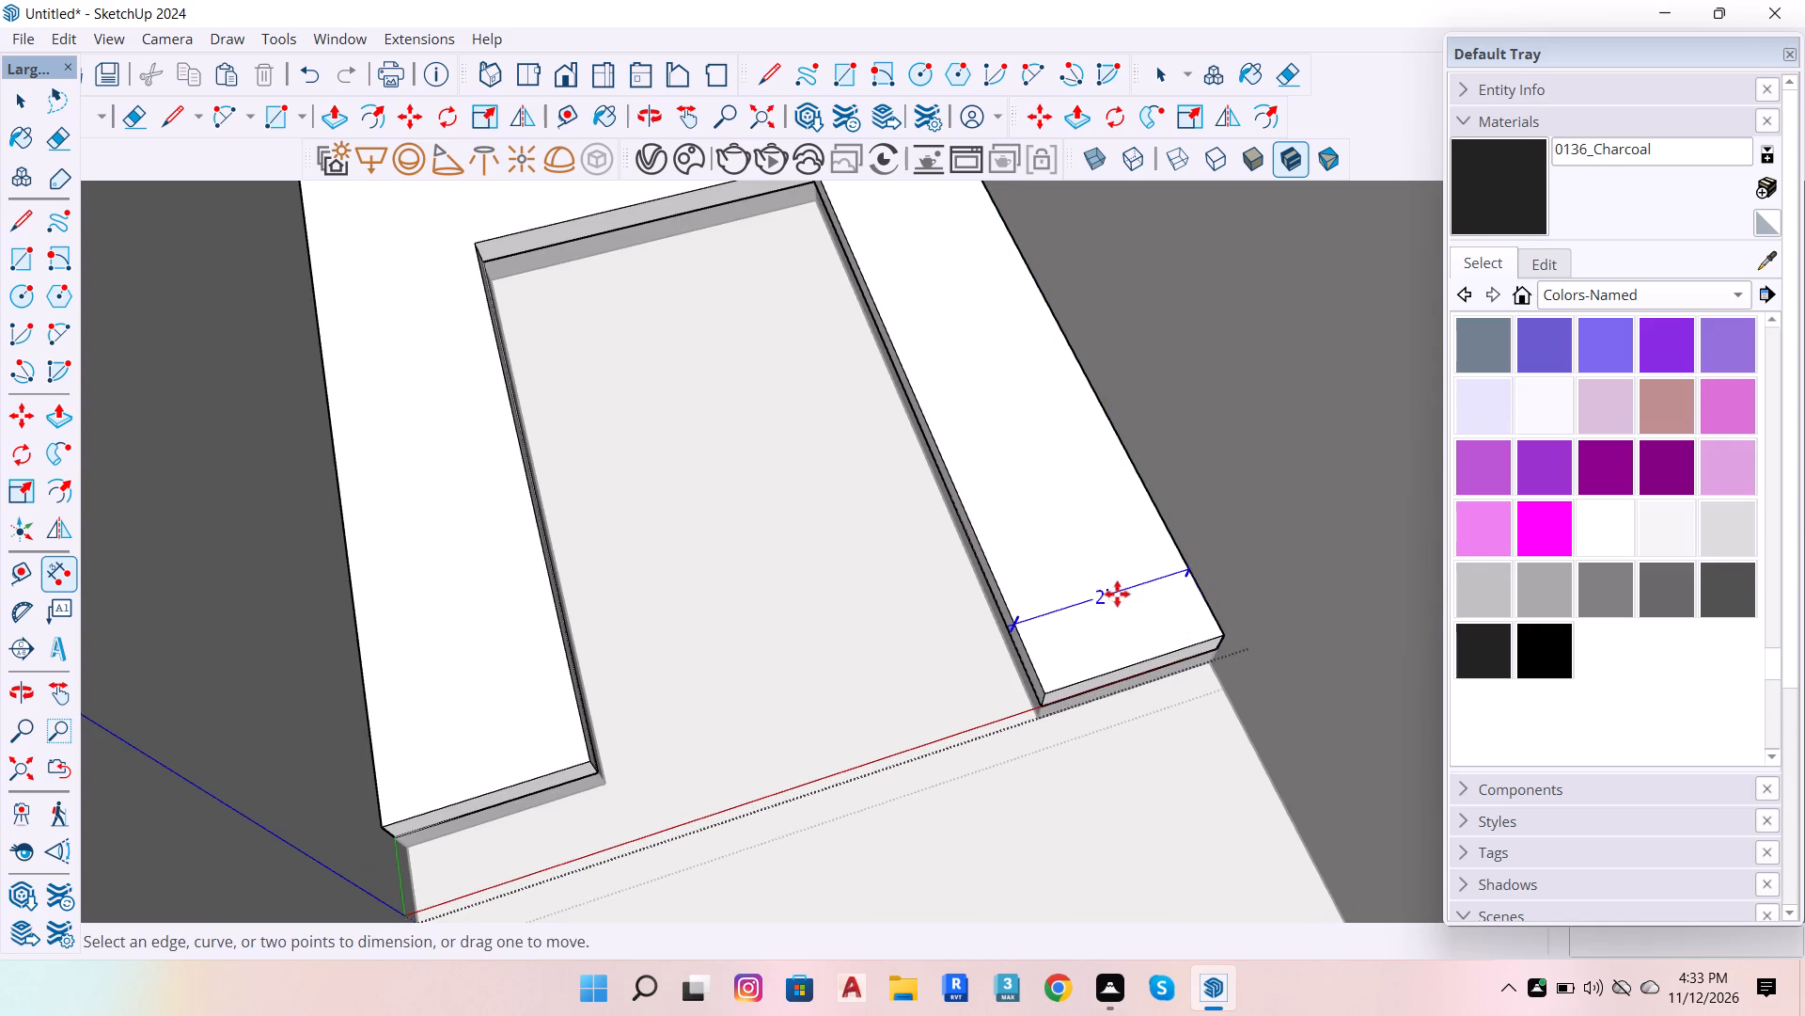
pyautogui.scroll(4, 1136, 610)
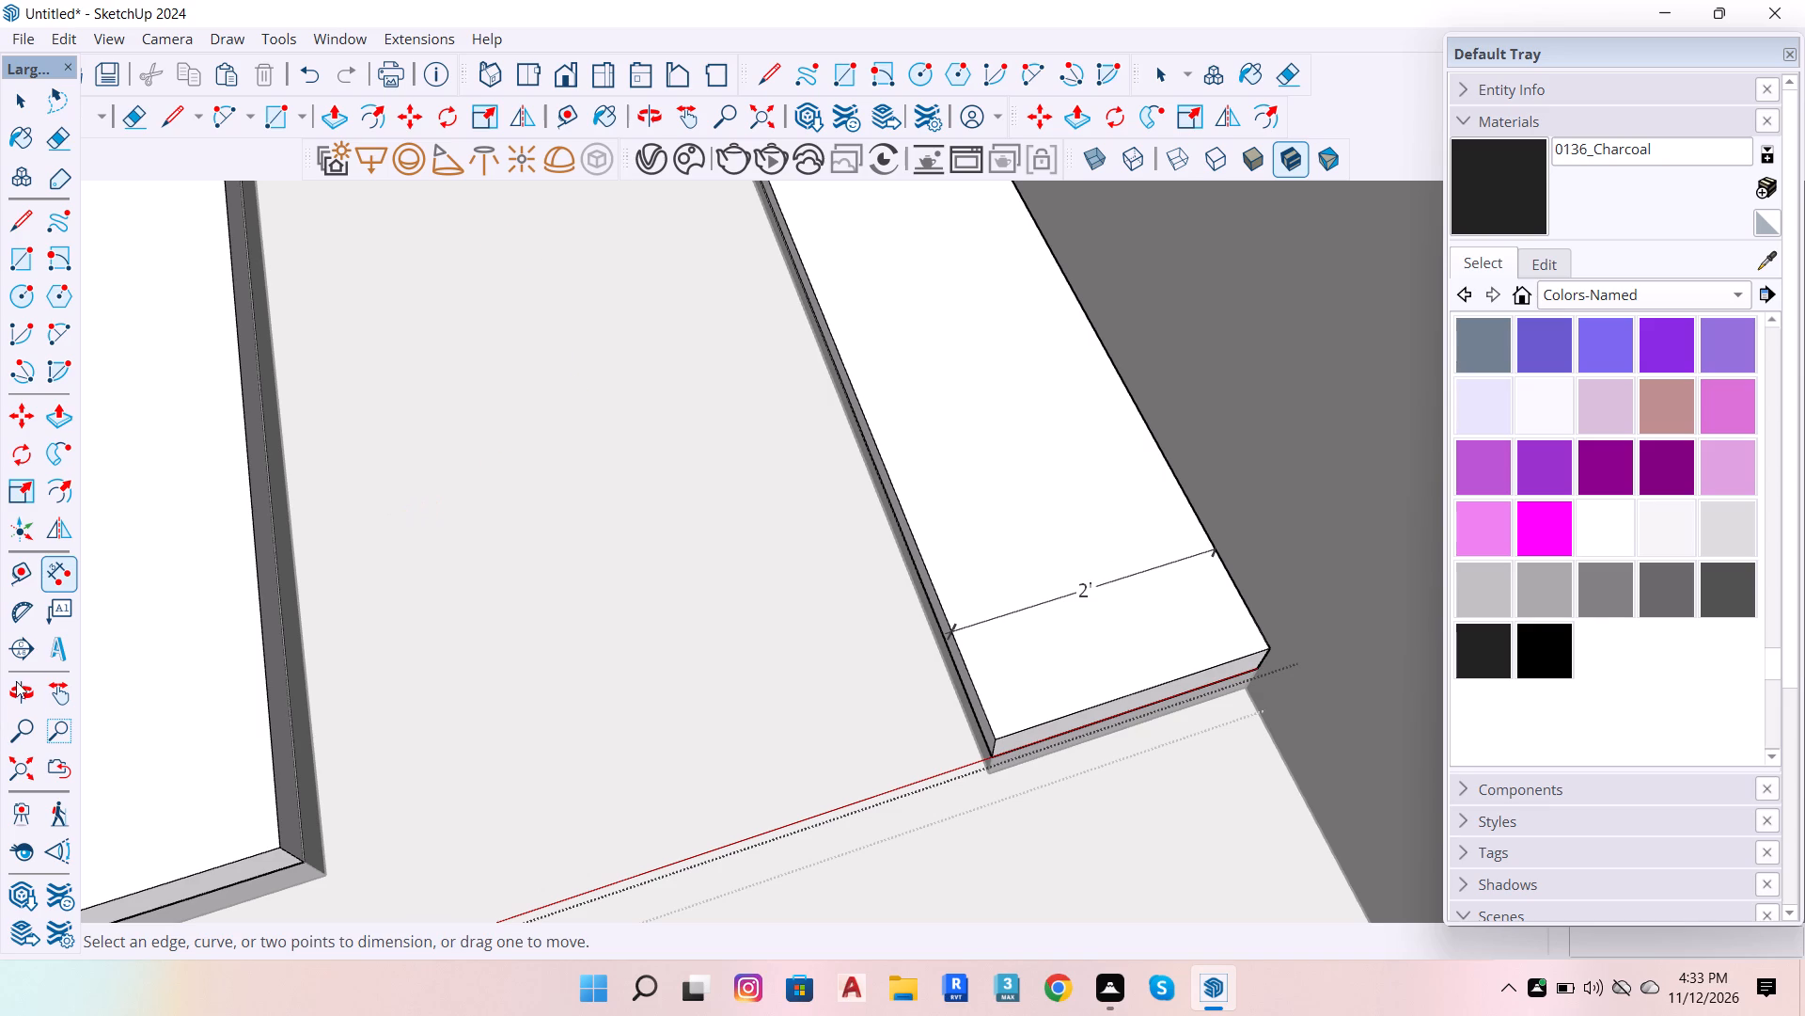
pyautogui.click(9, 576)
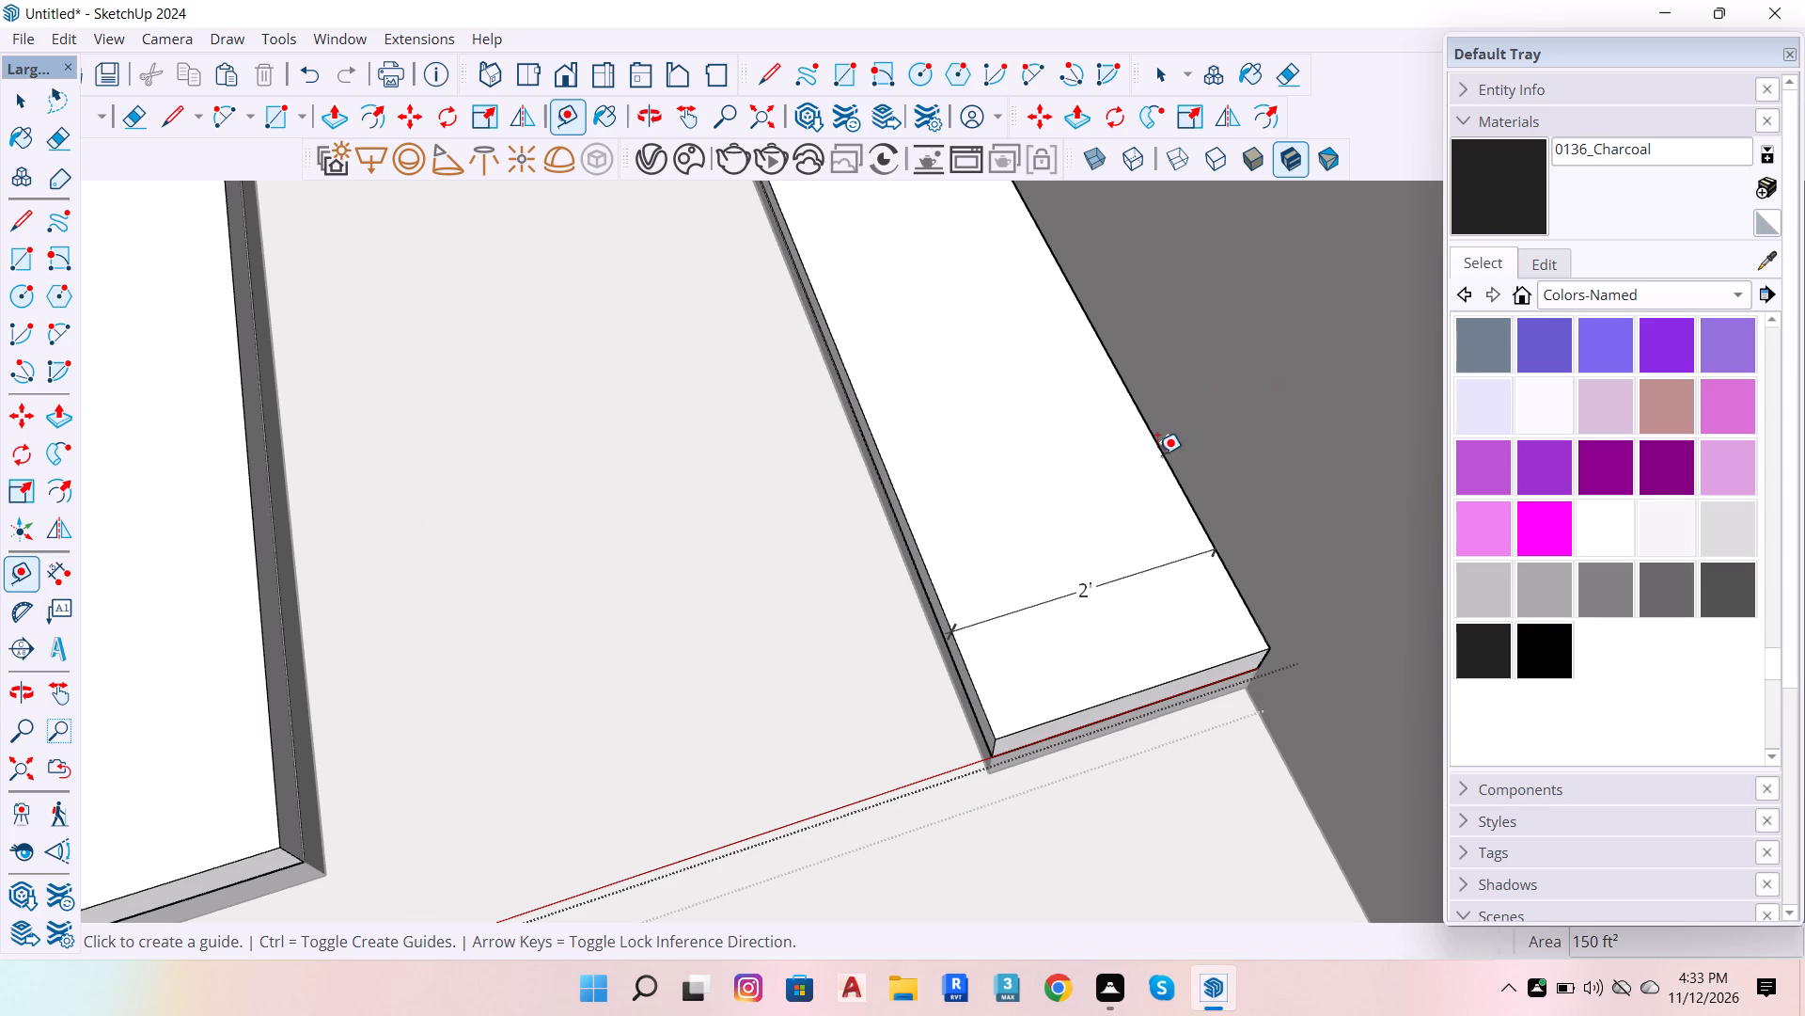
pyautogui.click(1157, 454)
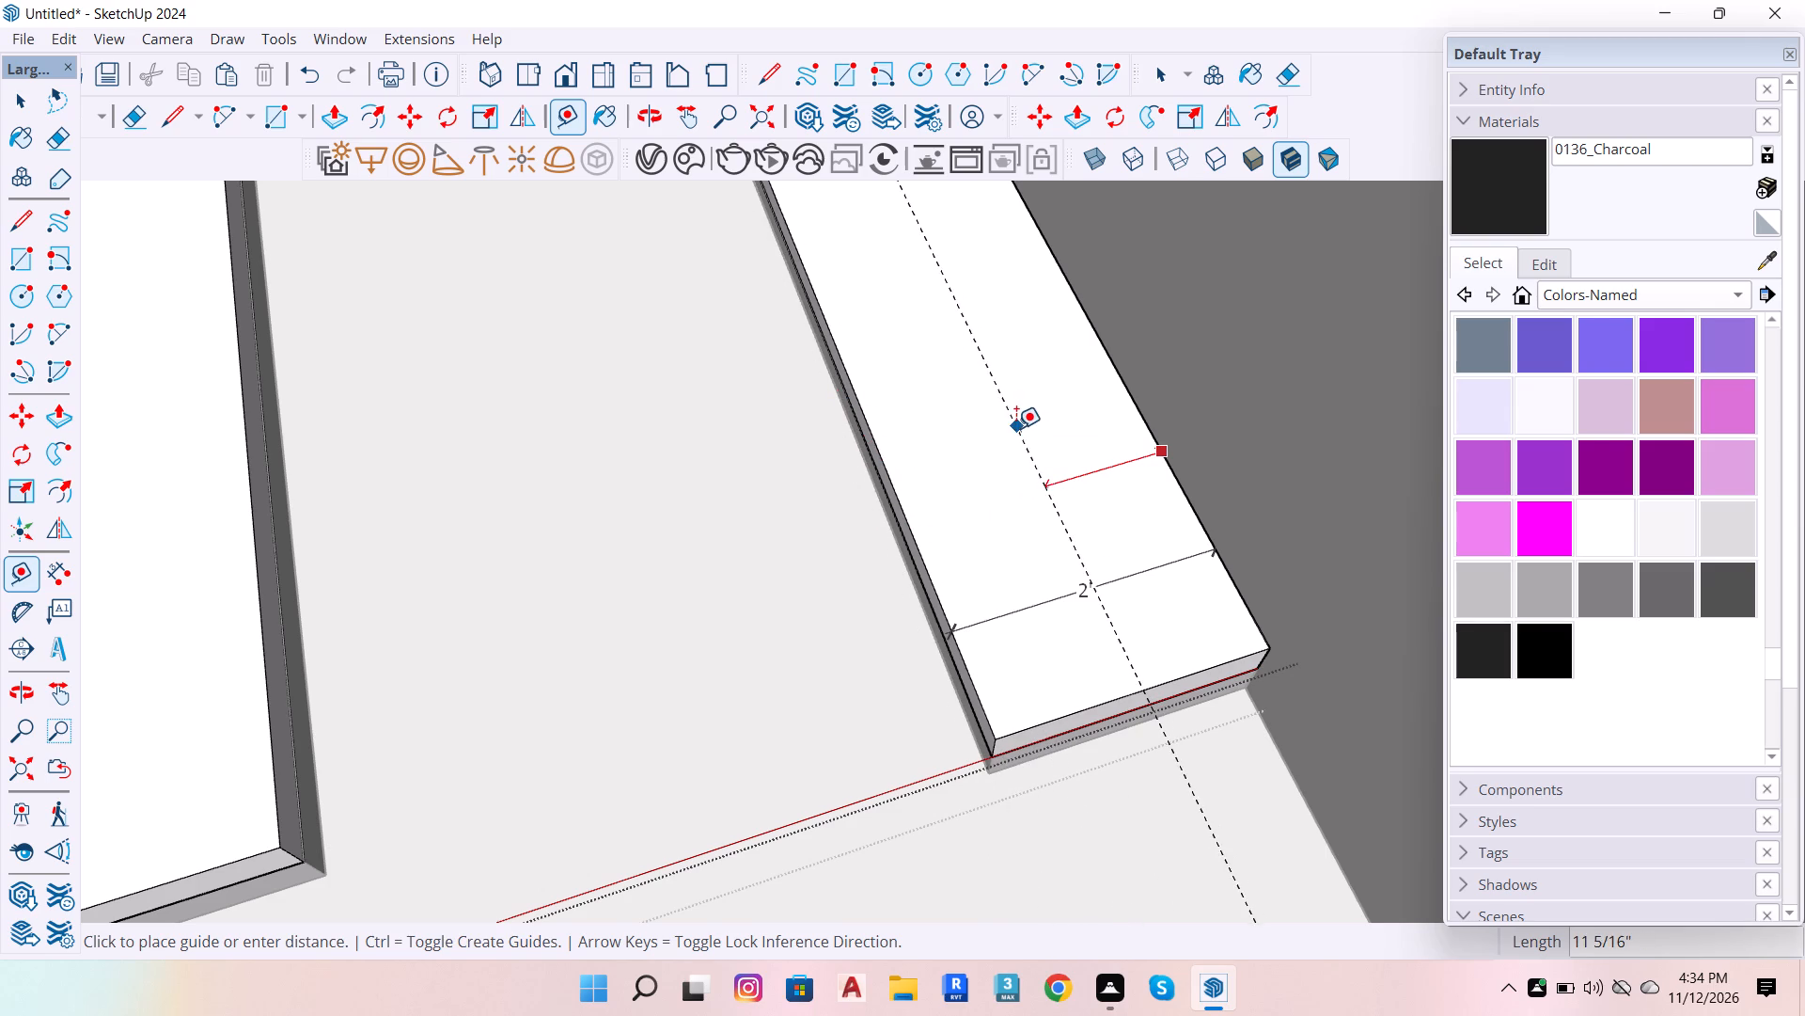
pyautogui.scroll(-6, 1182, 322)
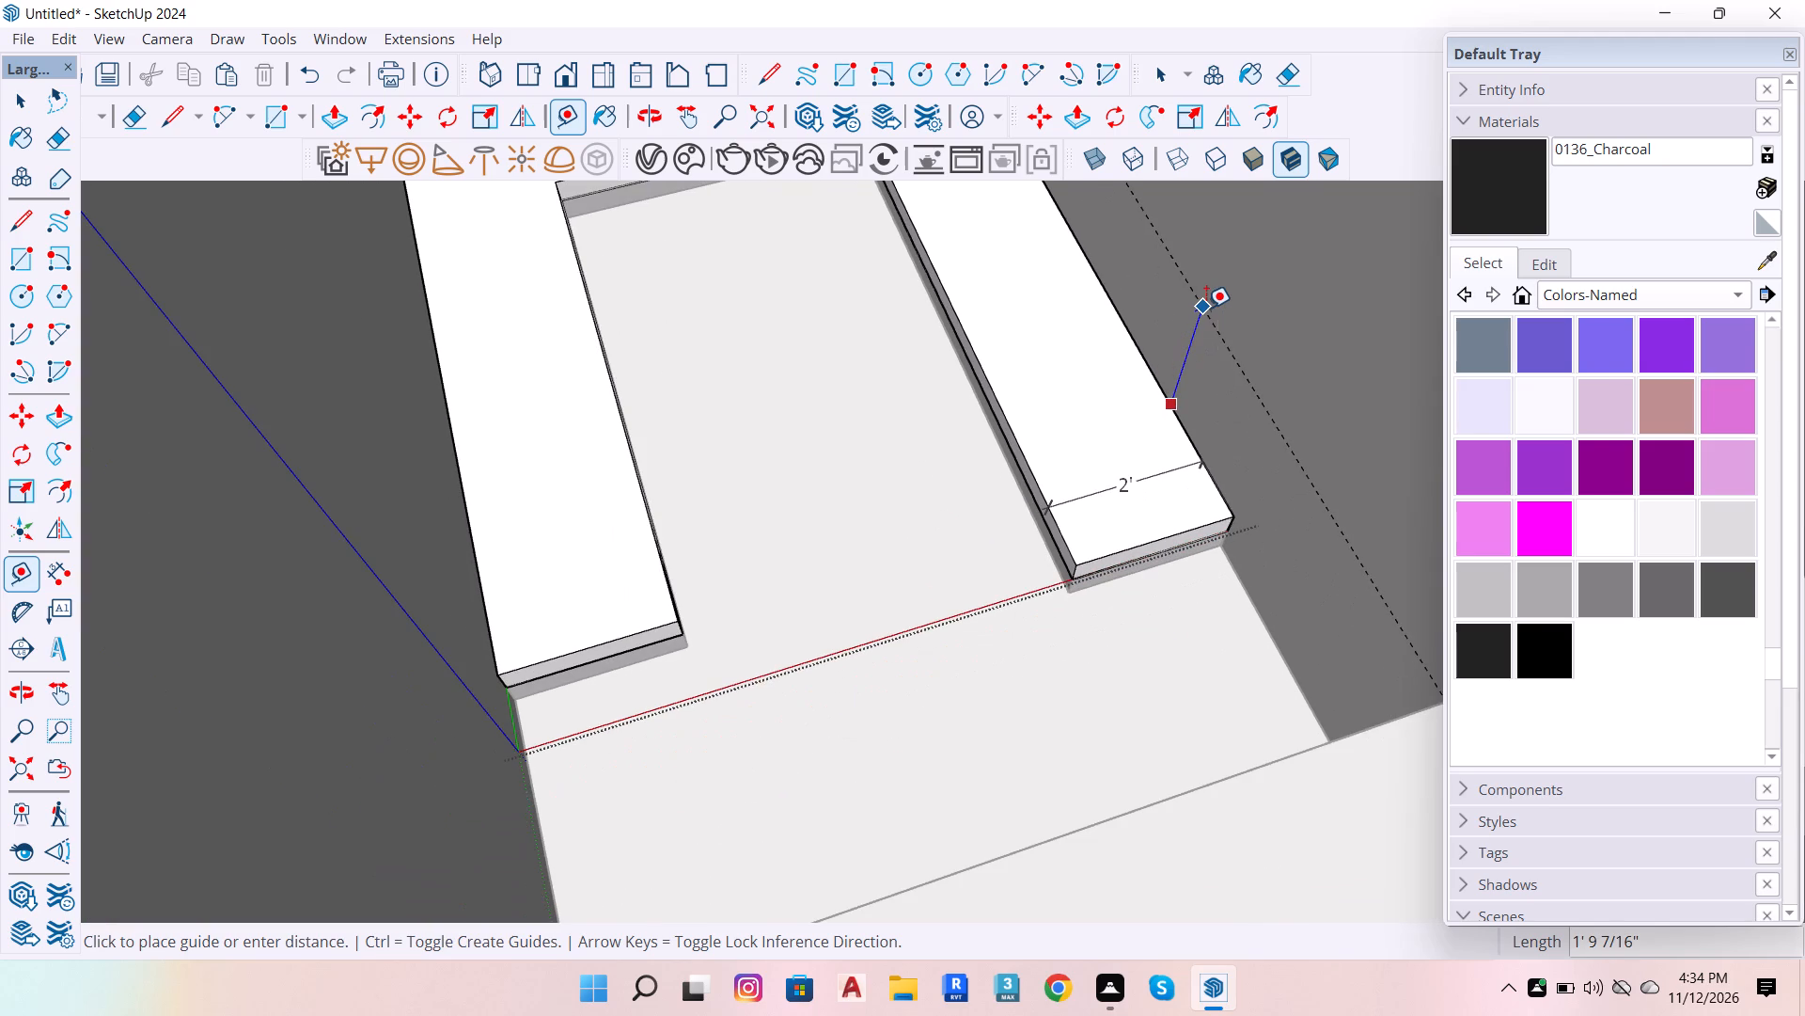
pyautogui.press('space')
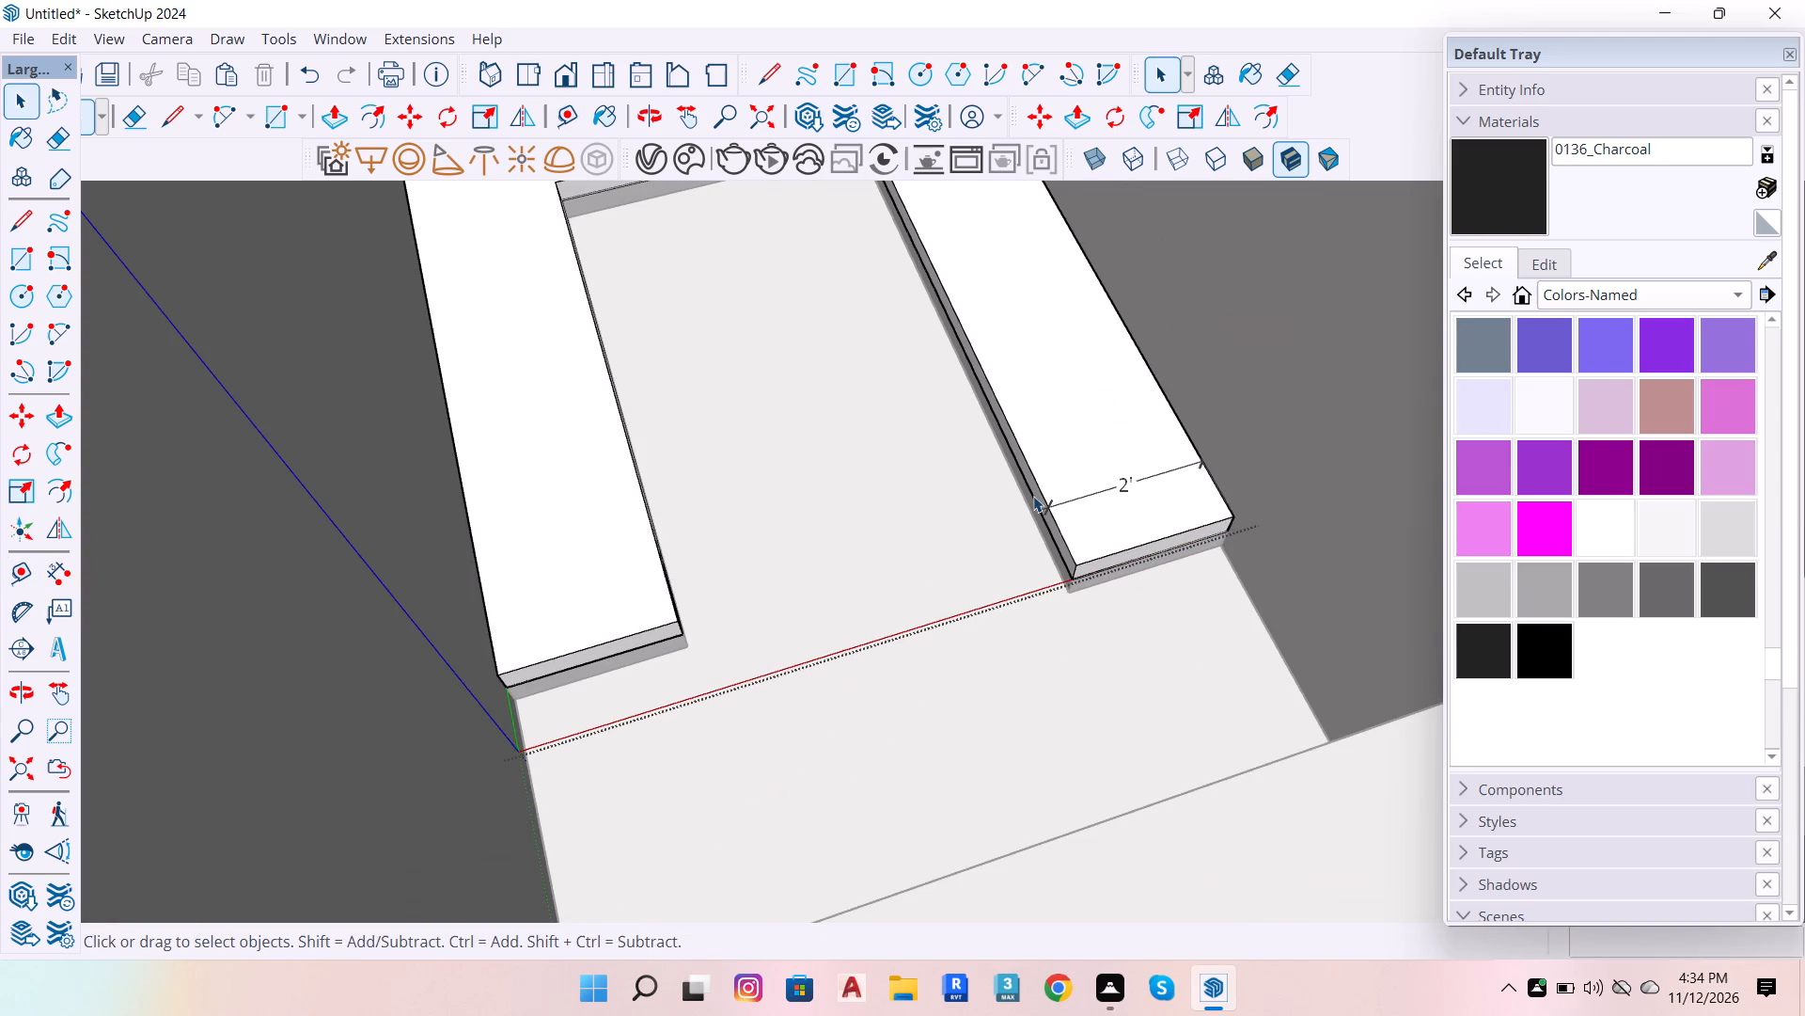
# Place a guide line 2'4" vertically above the bottom inner edge of the upper slab's arm along the outer wall.
pyautogui.press('t')
pyautogui.scroll(5, 1013, 490)
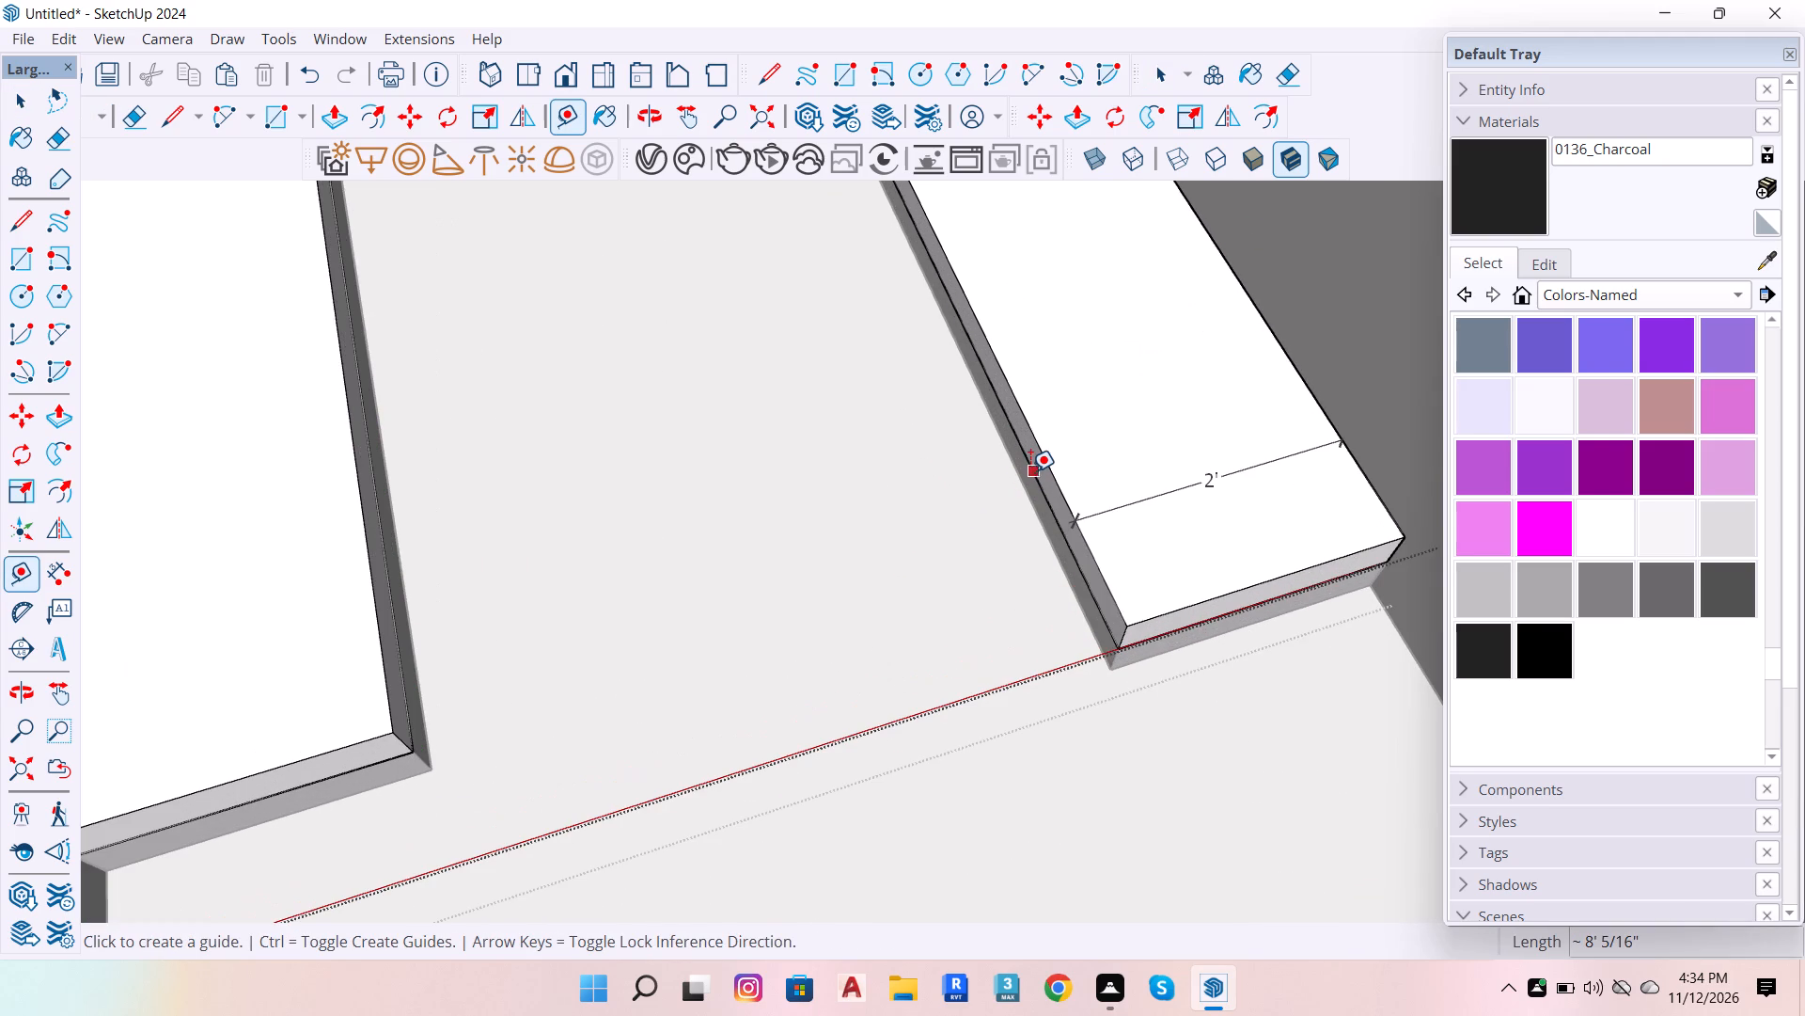
pyautogui.click(1030, 471)
pyautogui.press('Up')
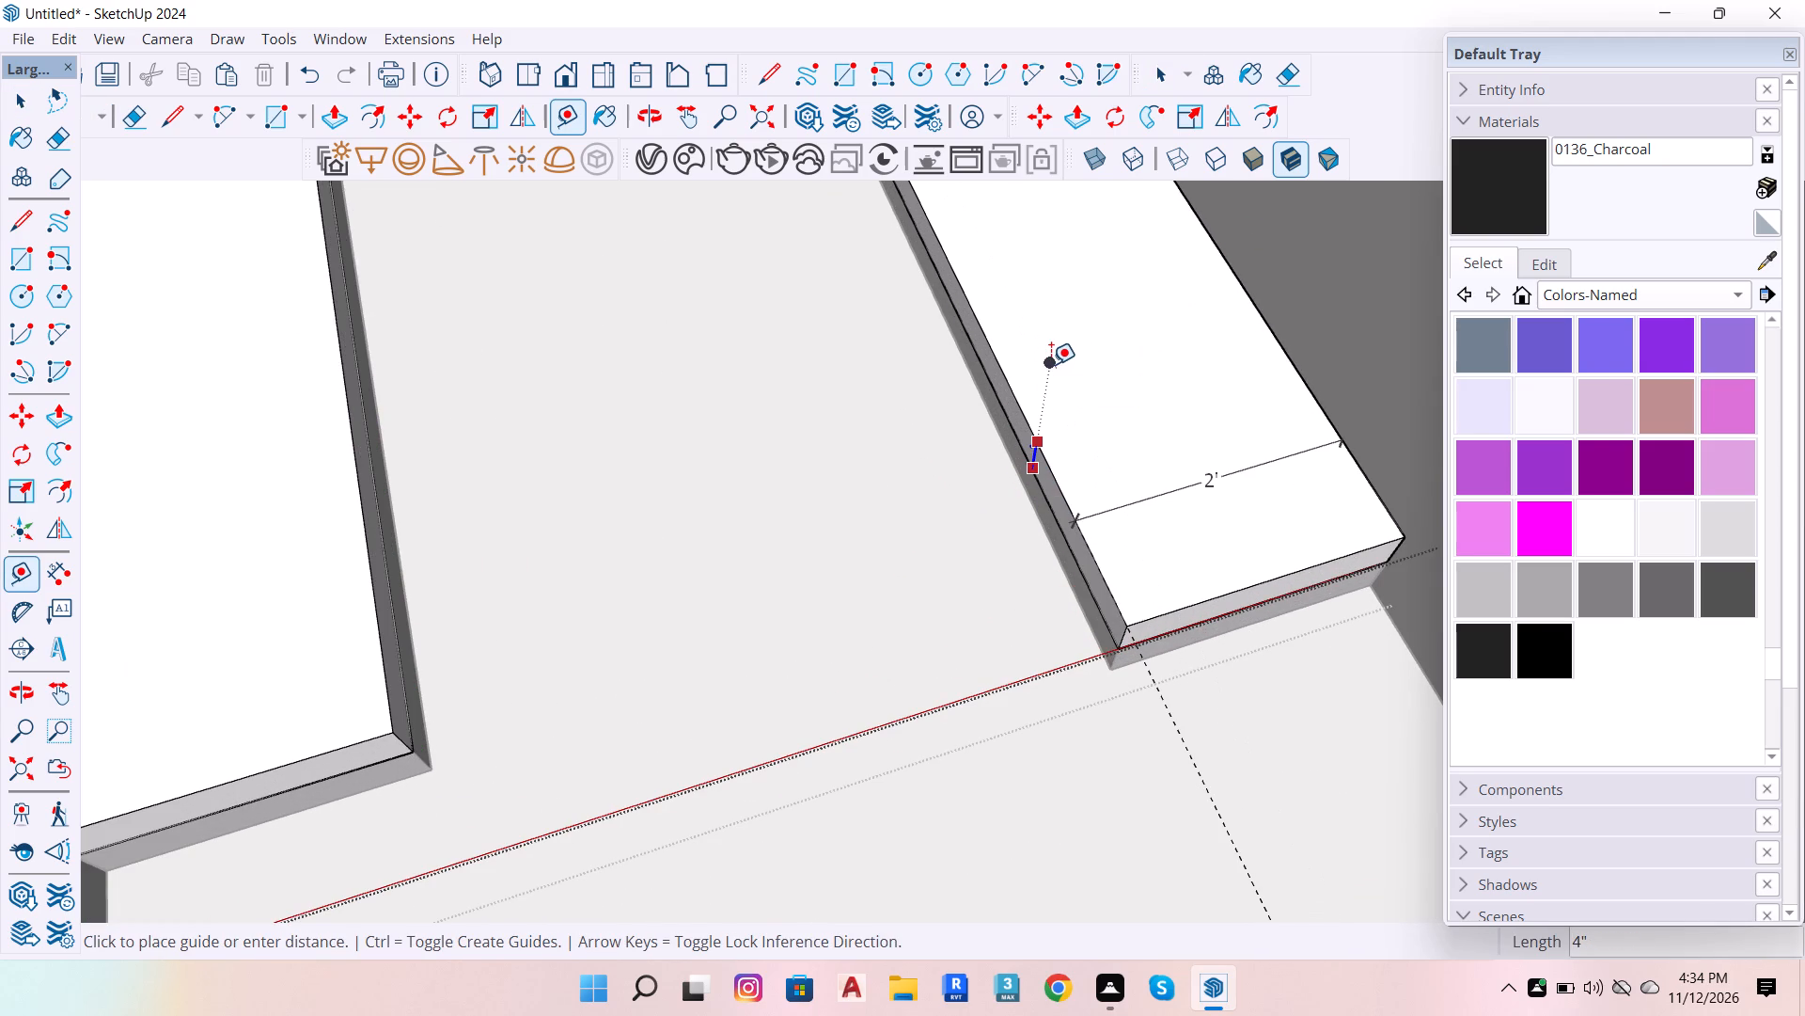
pyautogui.write("2'4")
pyautogui.press('Return')
pyautogui.press('space')
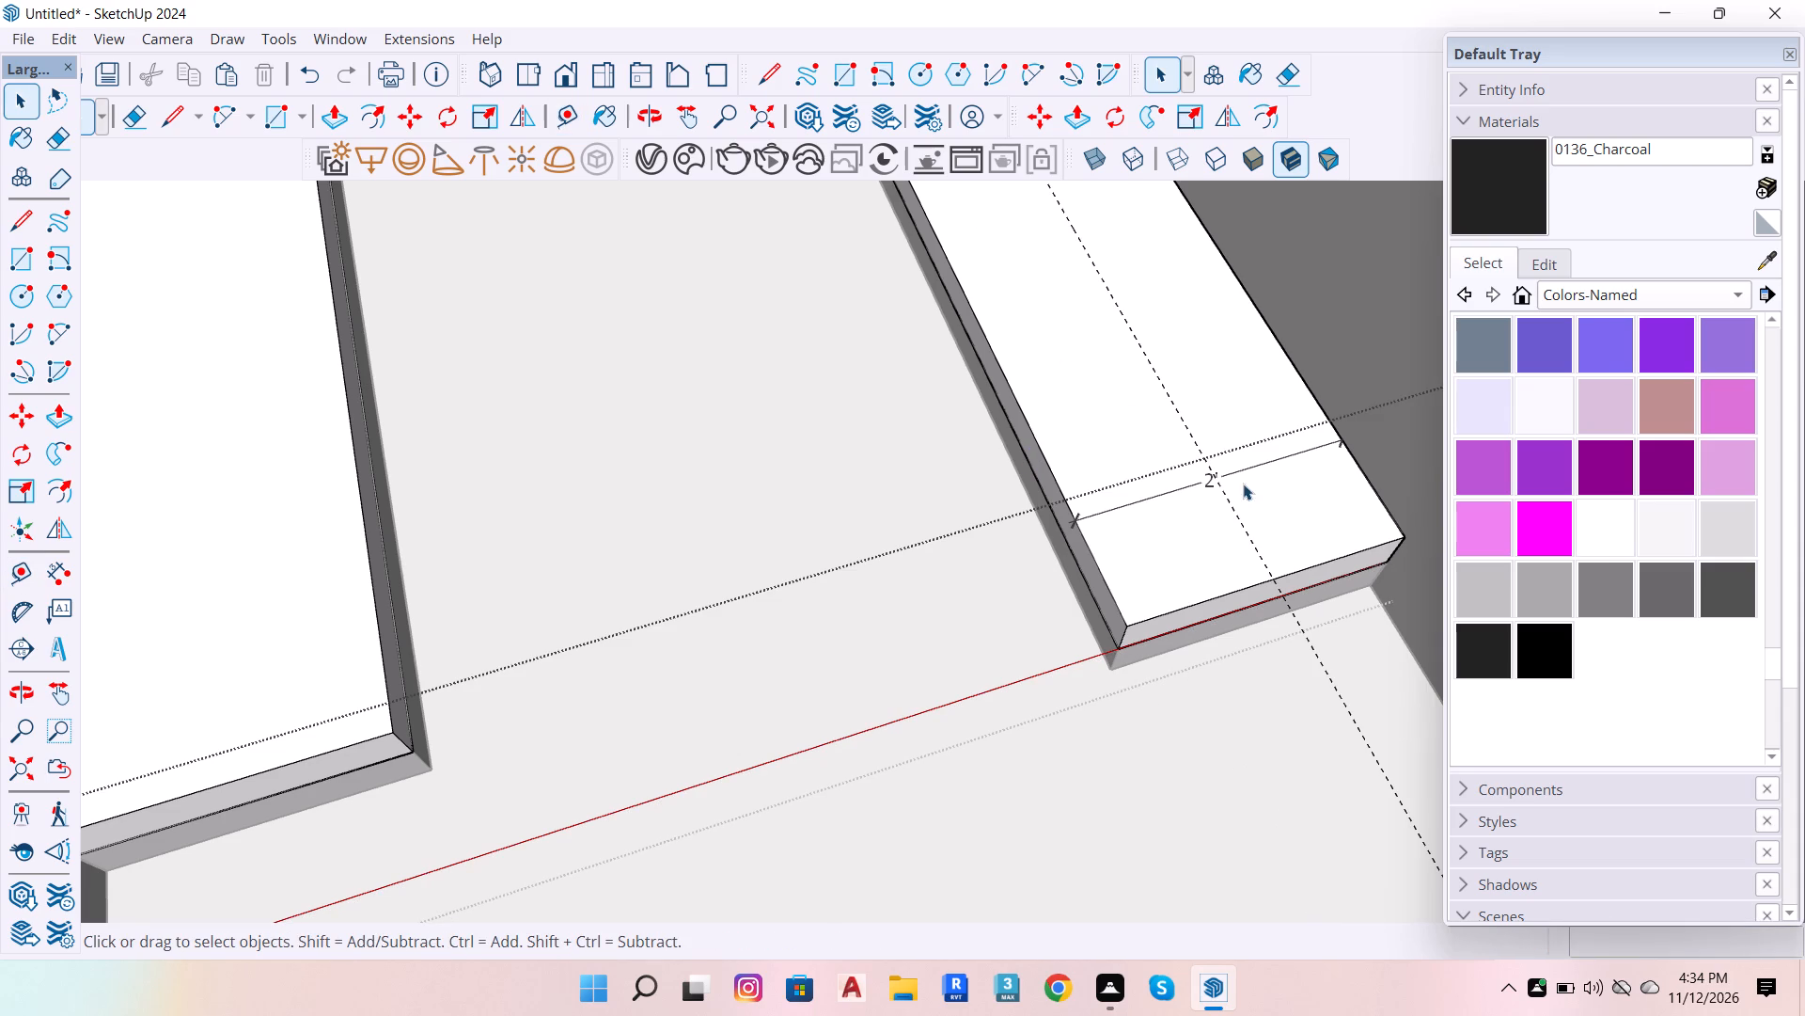
# Inside the upper slab group, extrude the U-shaped top face upward 2' to the height of the guide line.
pyautogui.scroll(-6, 1179, 509)
pyautogui.click(1178, 504)
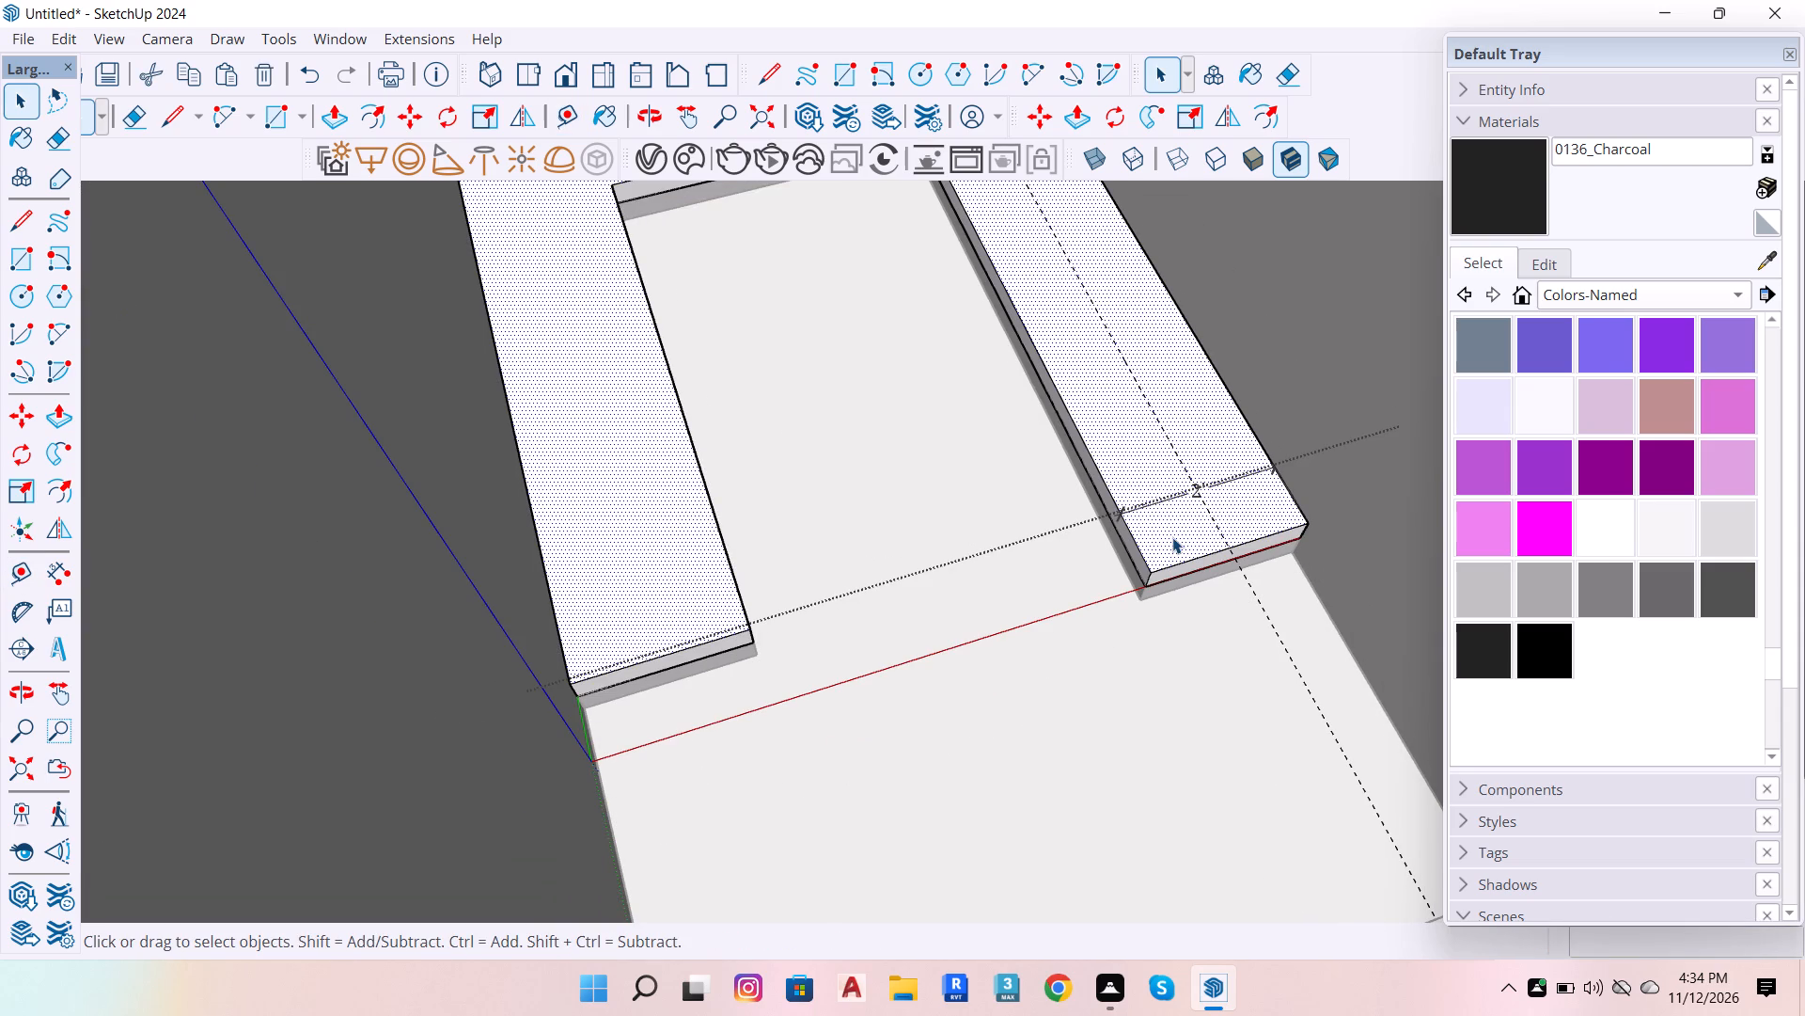
pyautogui.press('p')
pyautogui.click(1172, 537)
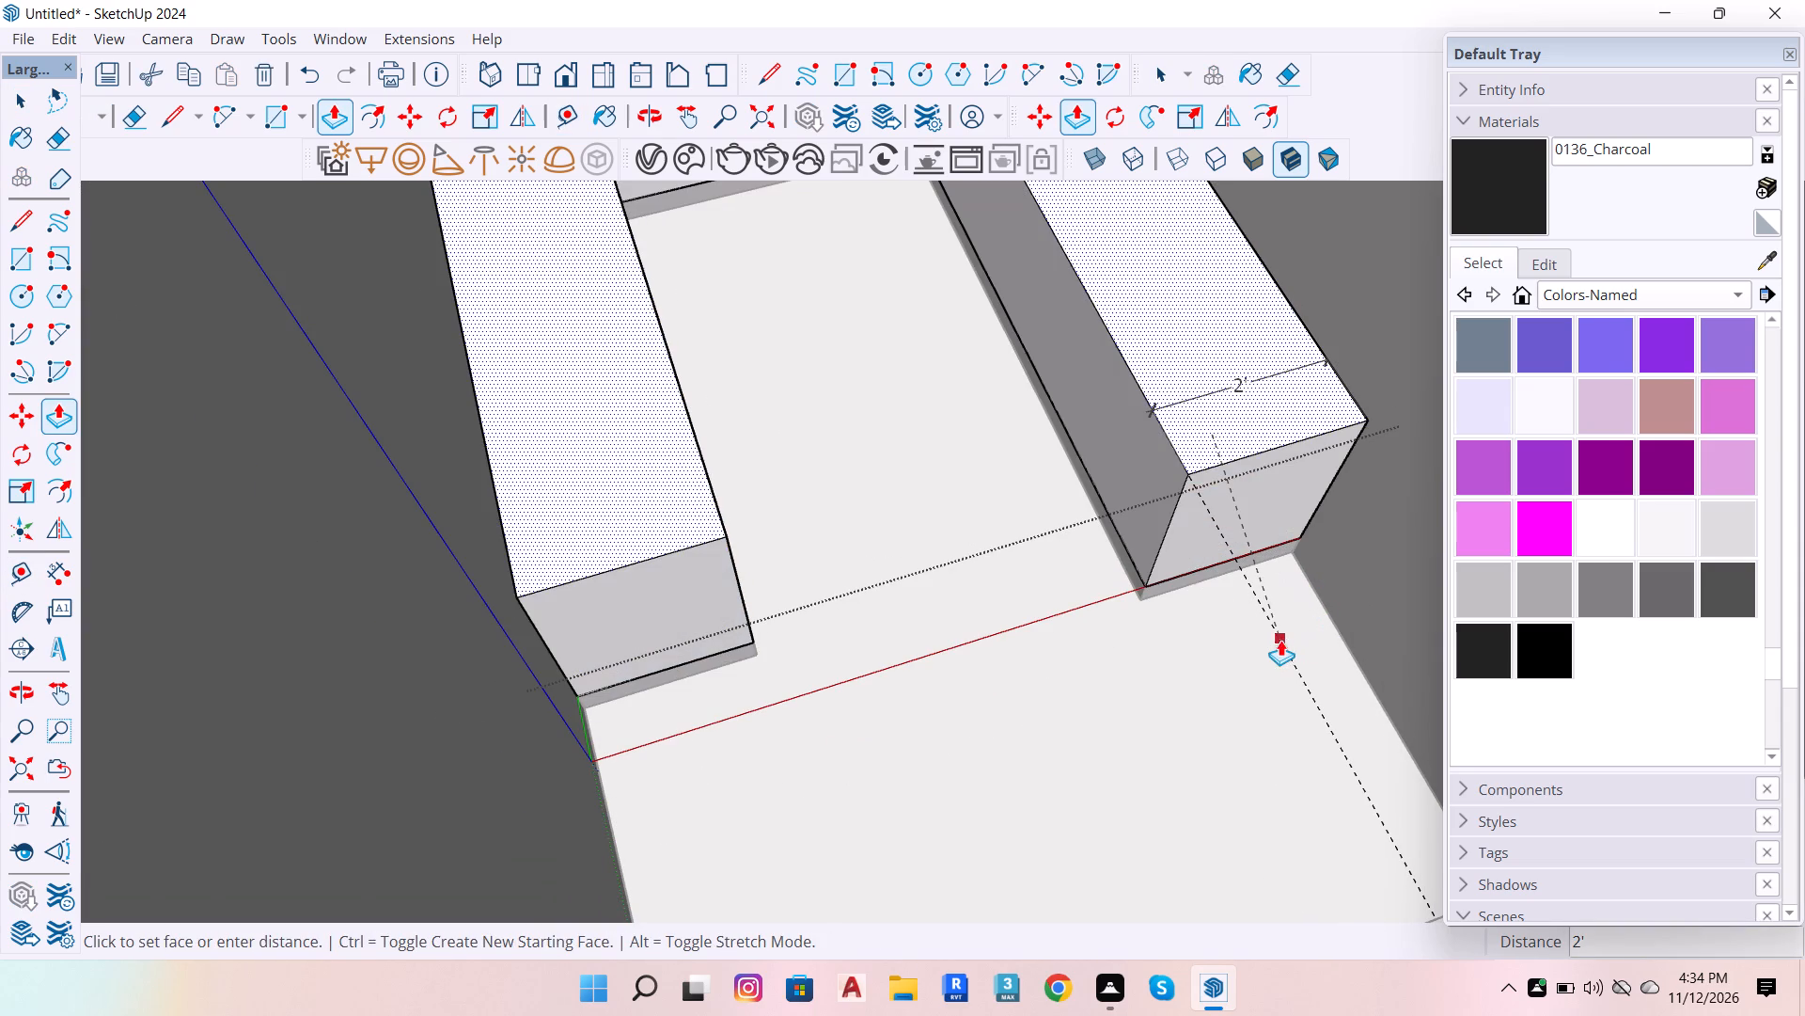
pyautogui.click(1279, 638)
pyautogui.press('space')
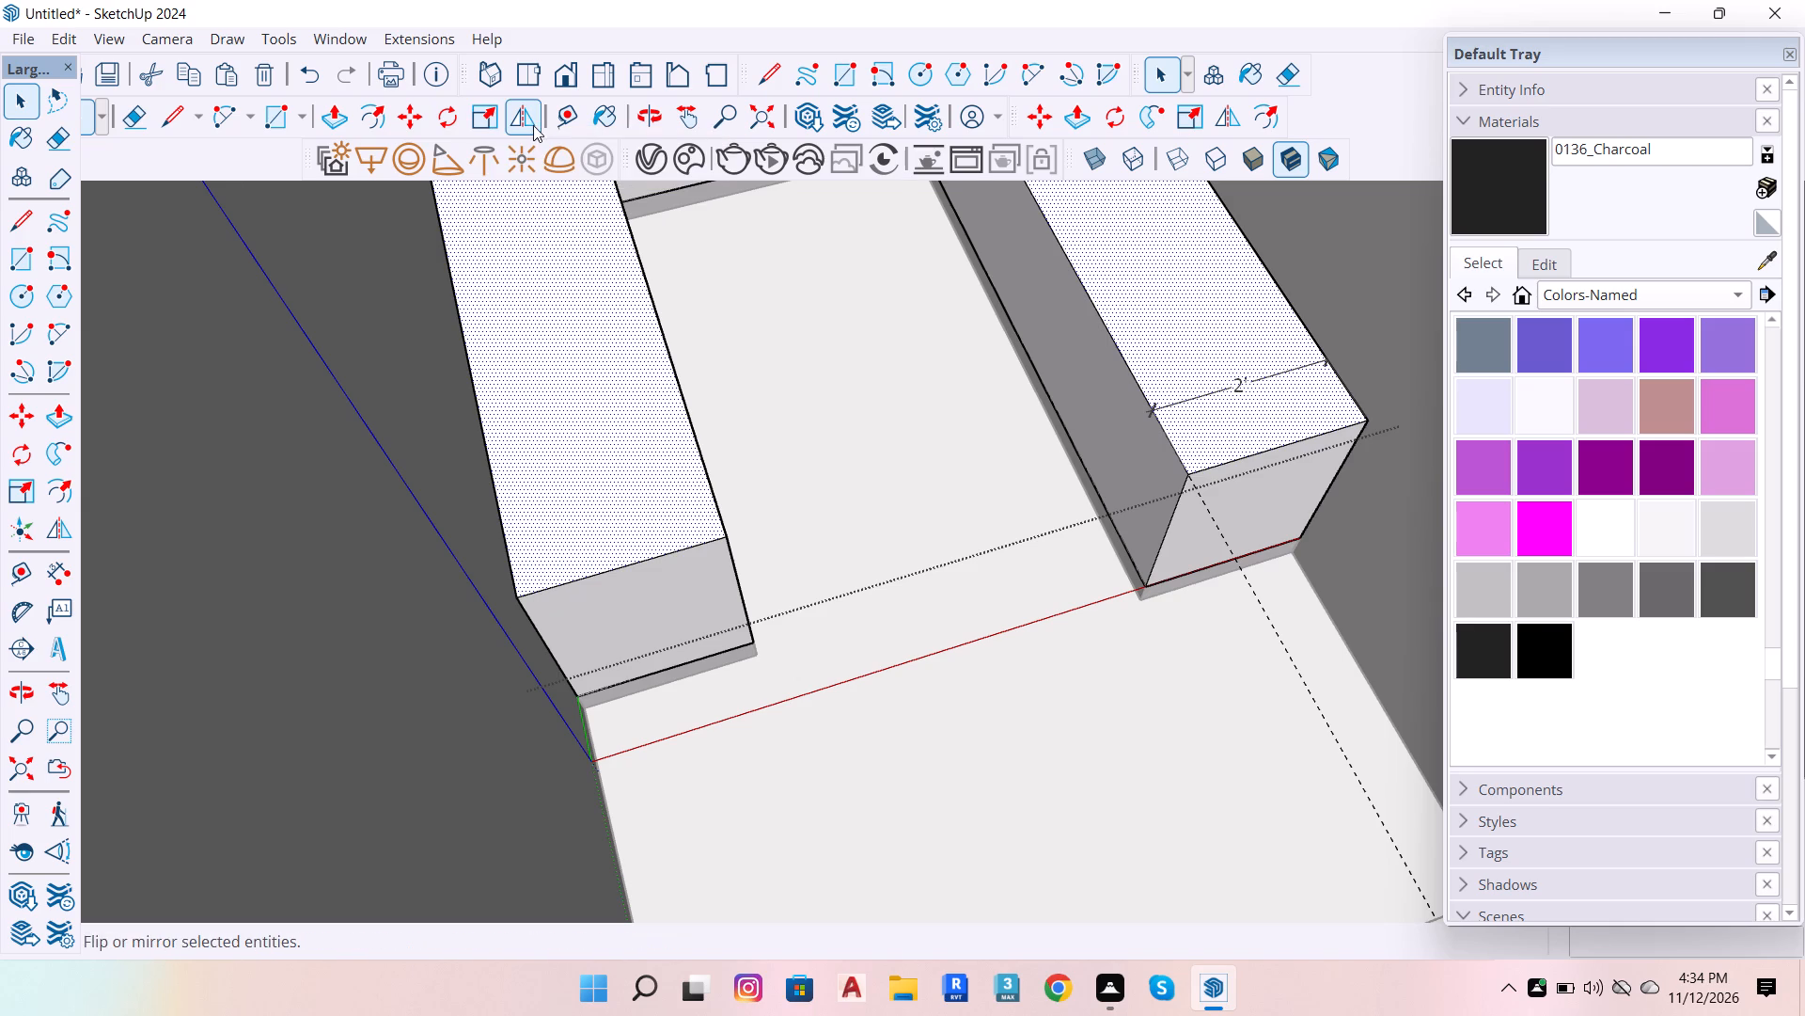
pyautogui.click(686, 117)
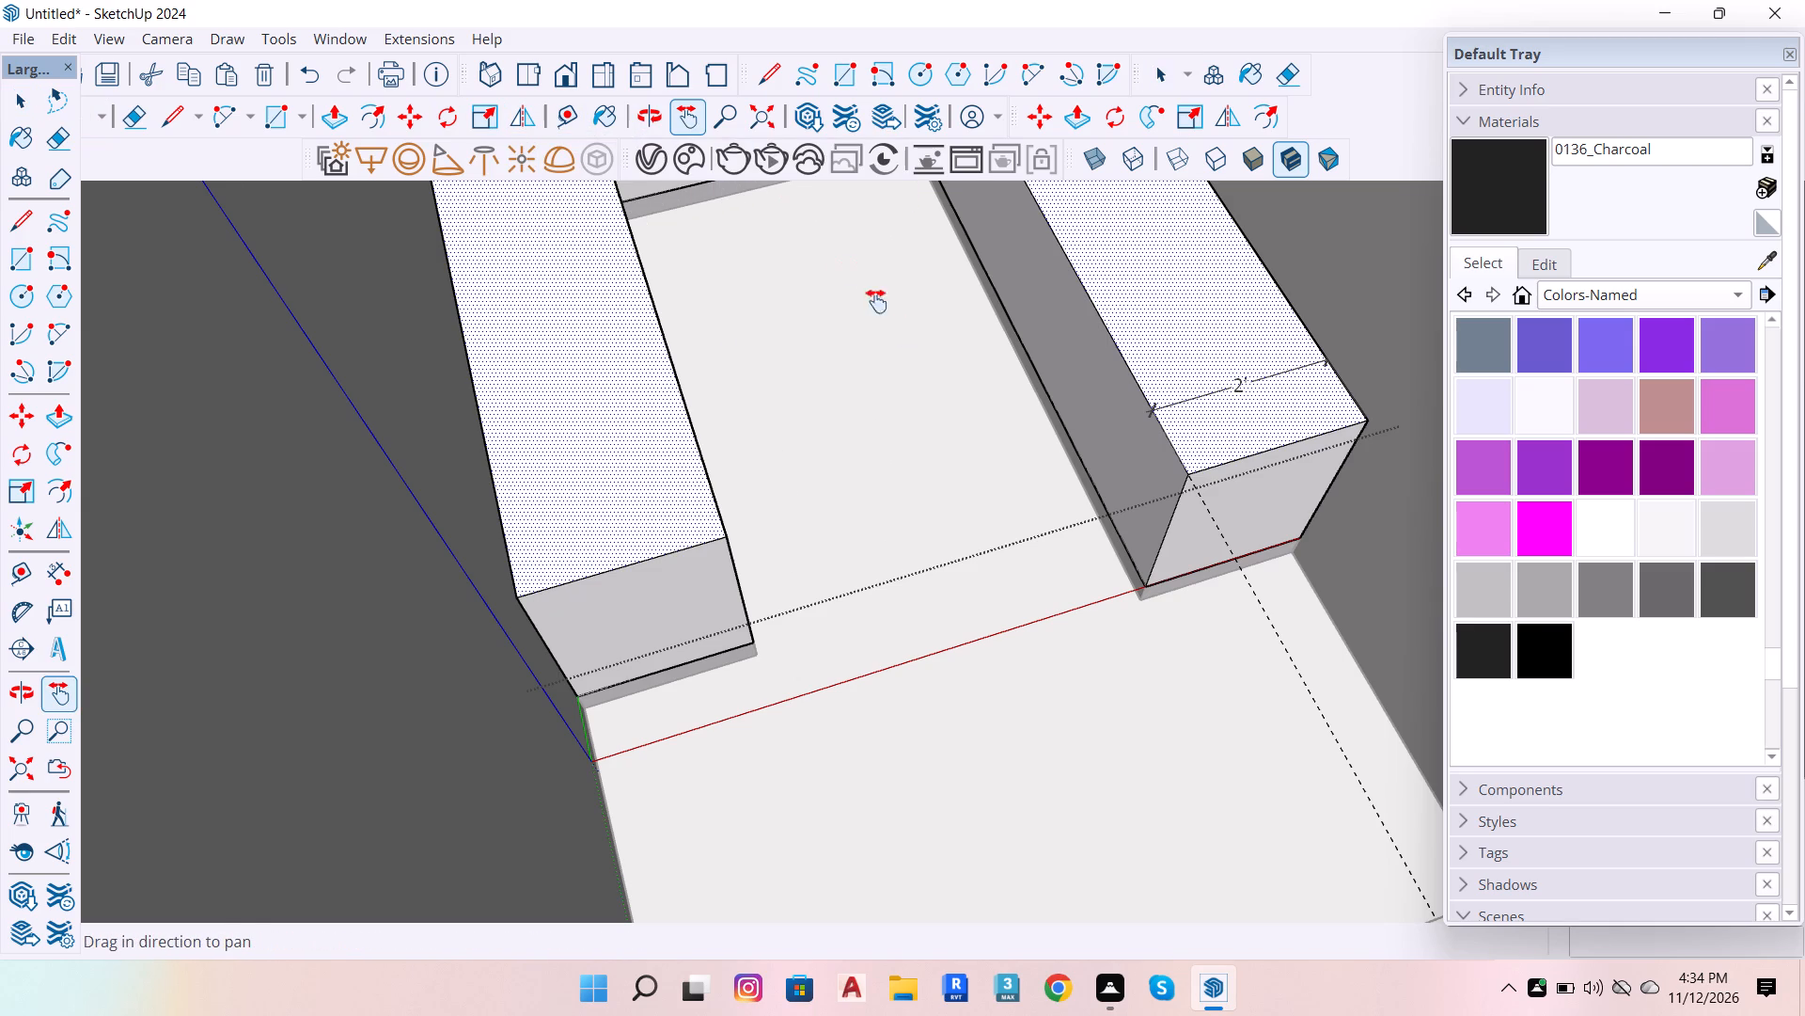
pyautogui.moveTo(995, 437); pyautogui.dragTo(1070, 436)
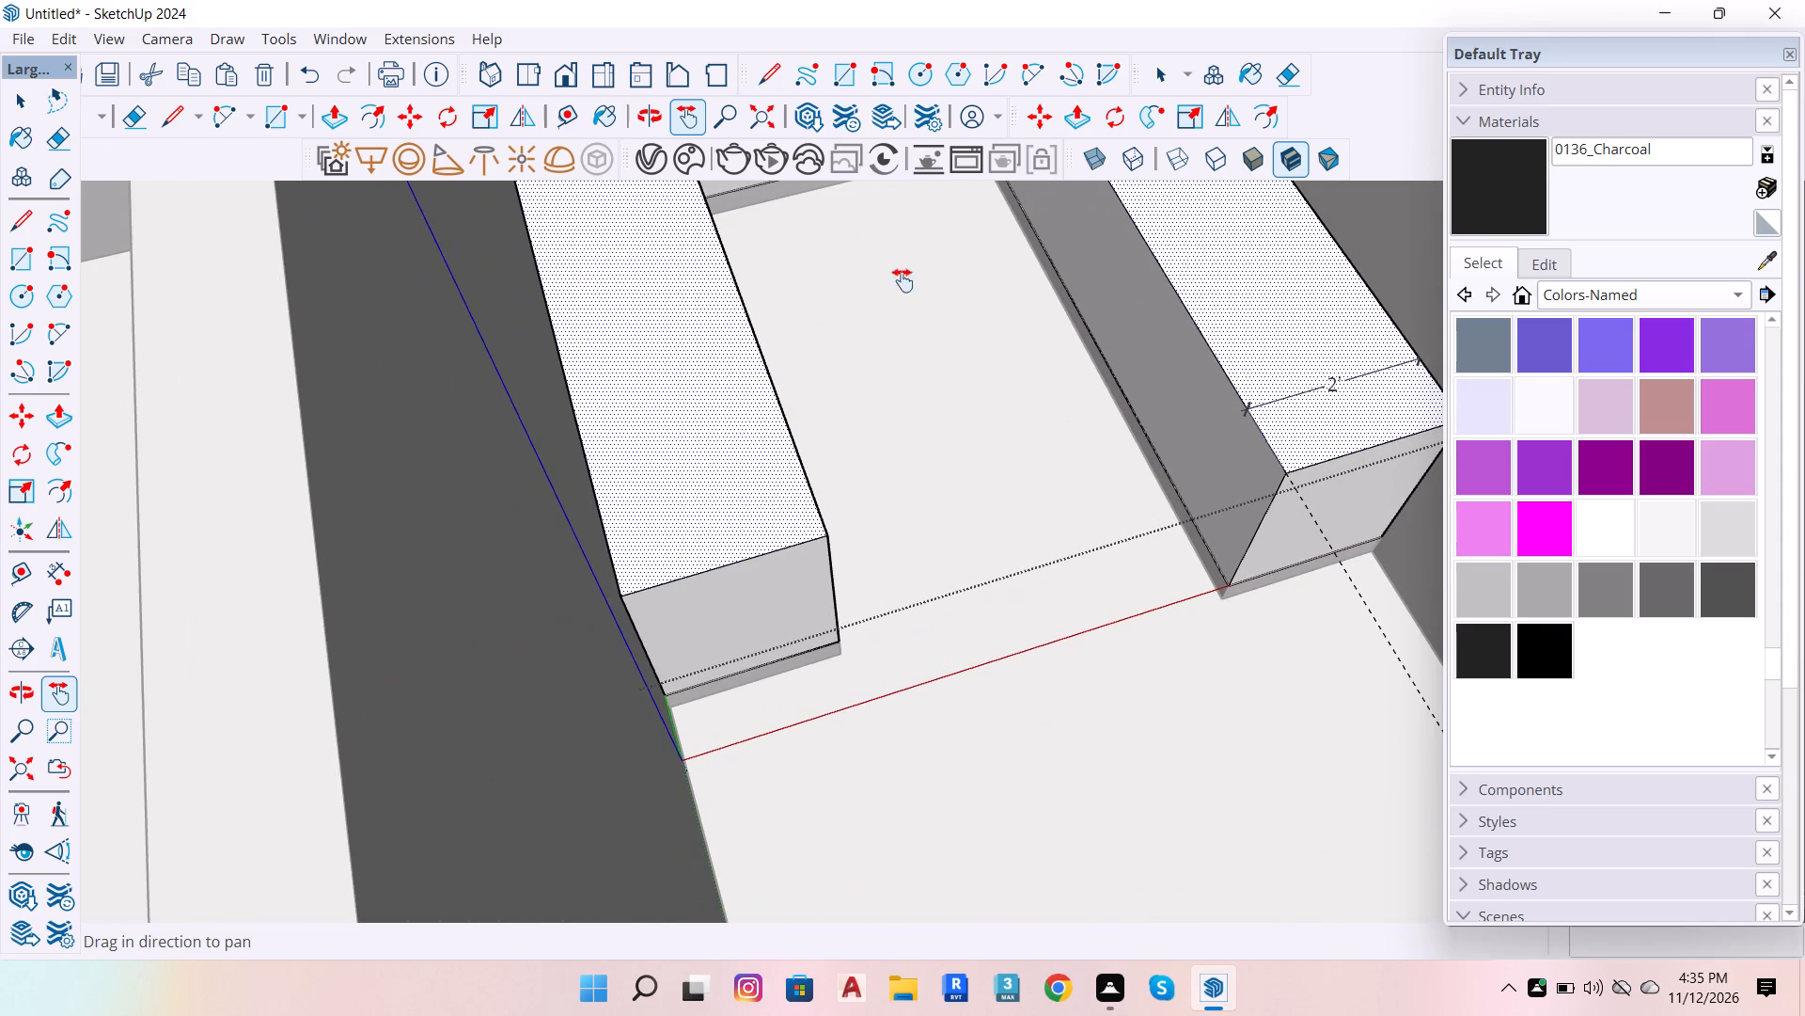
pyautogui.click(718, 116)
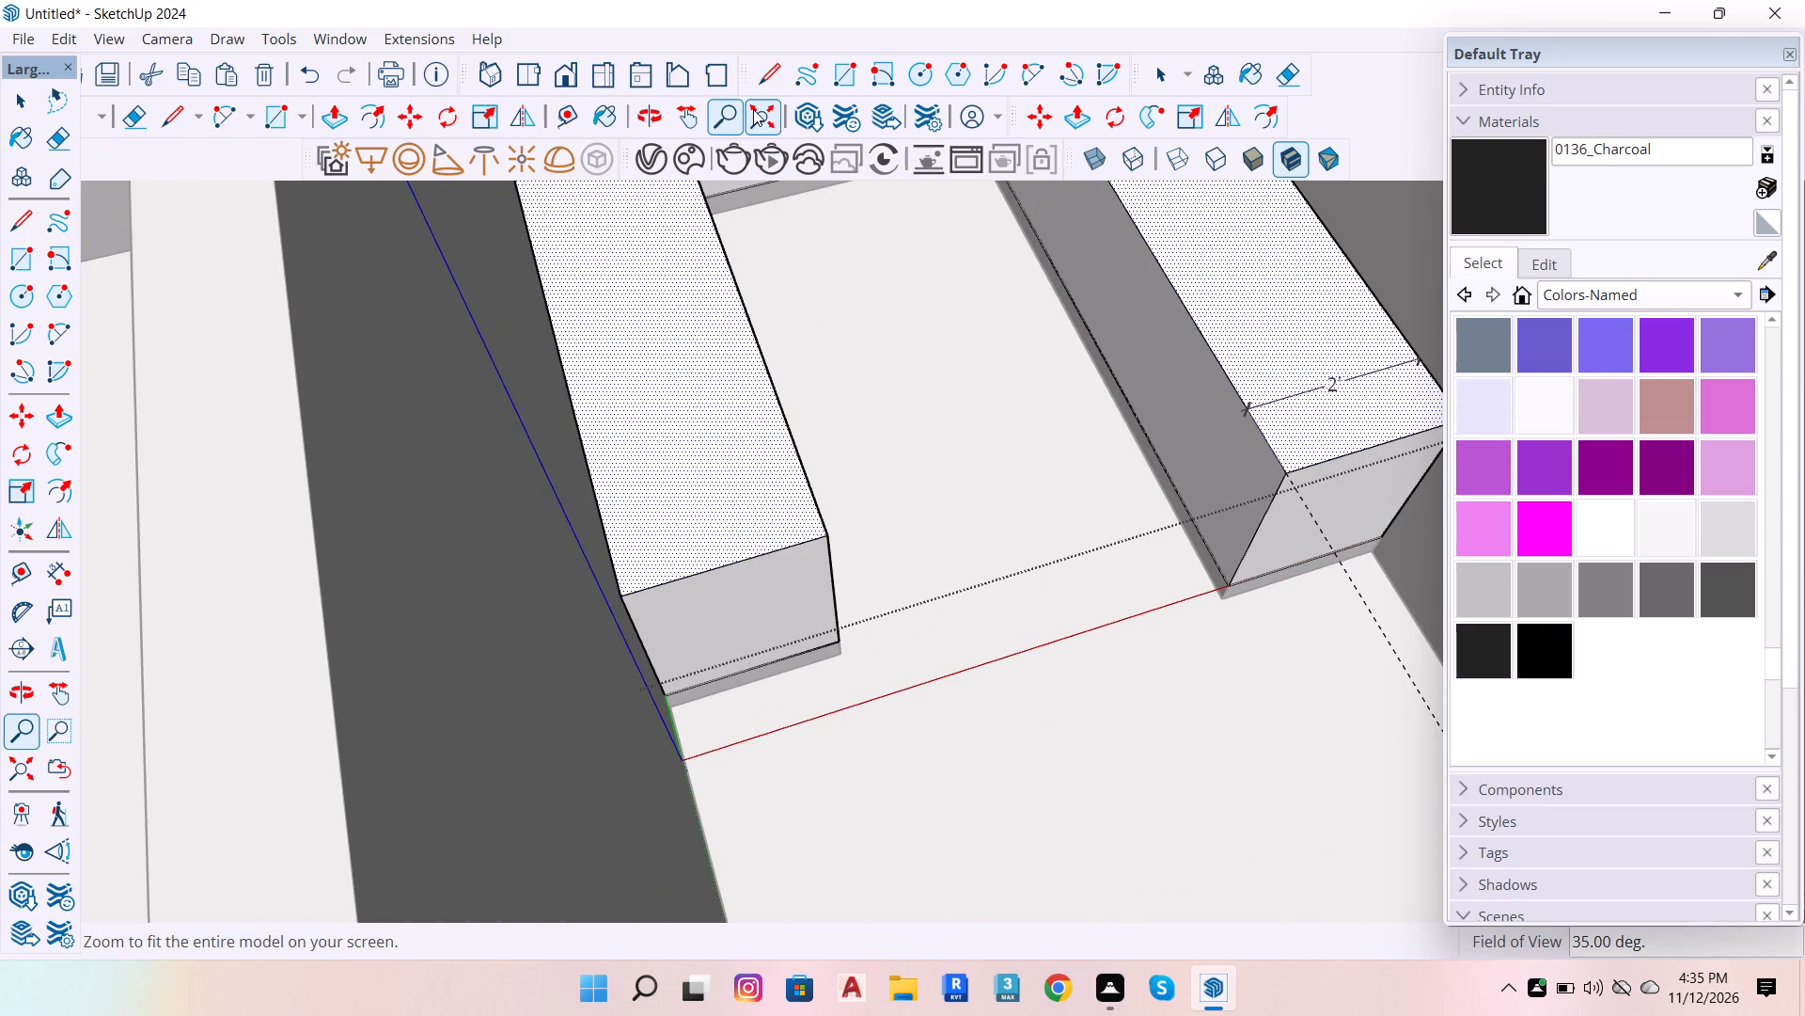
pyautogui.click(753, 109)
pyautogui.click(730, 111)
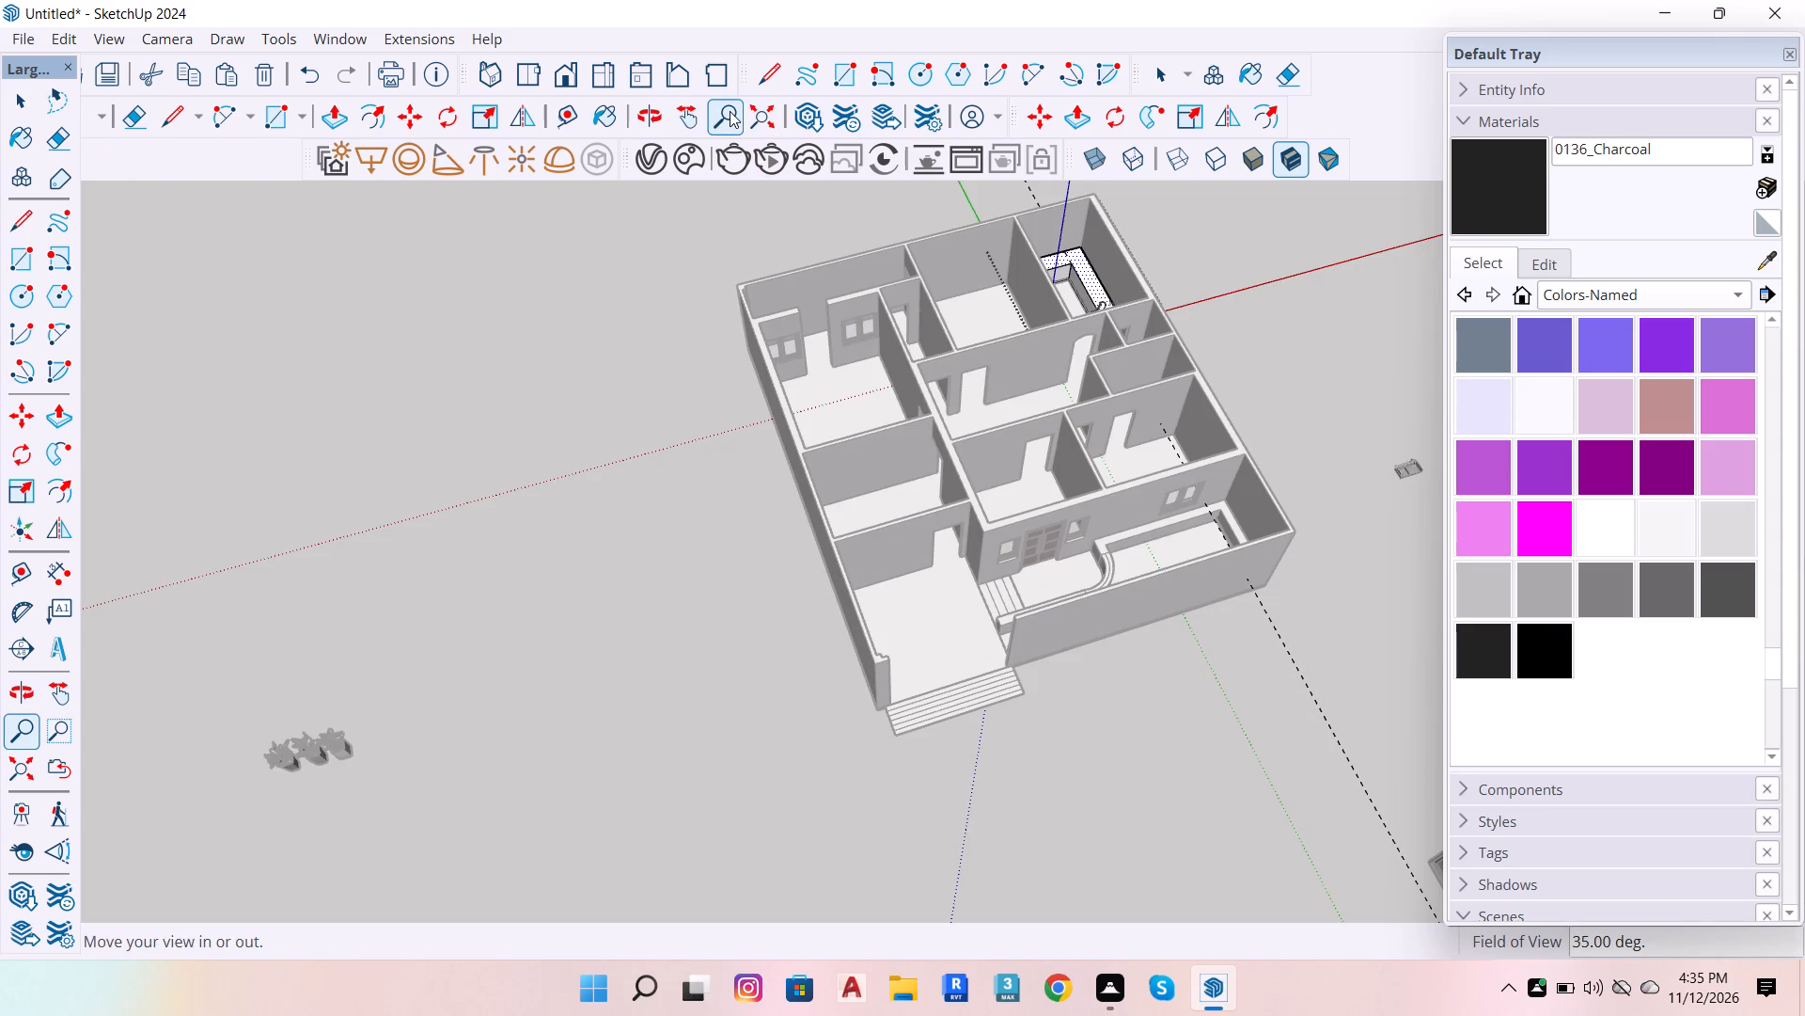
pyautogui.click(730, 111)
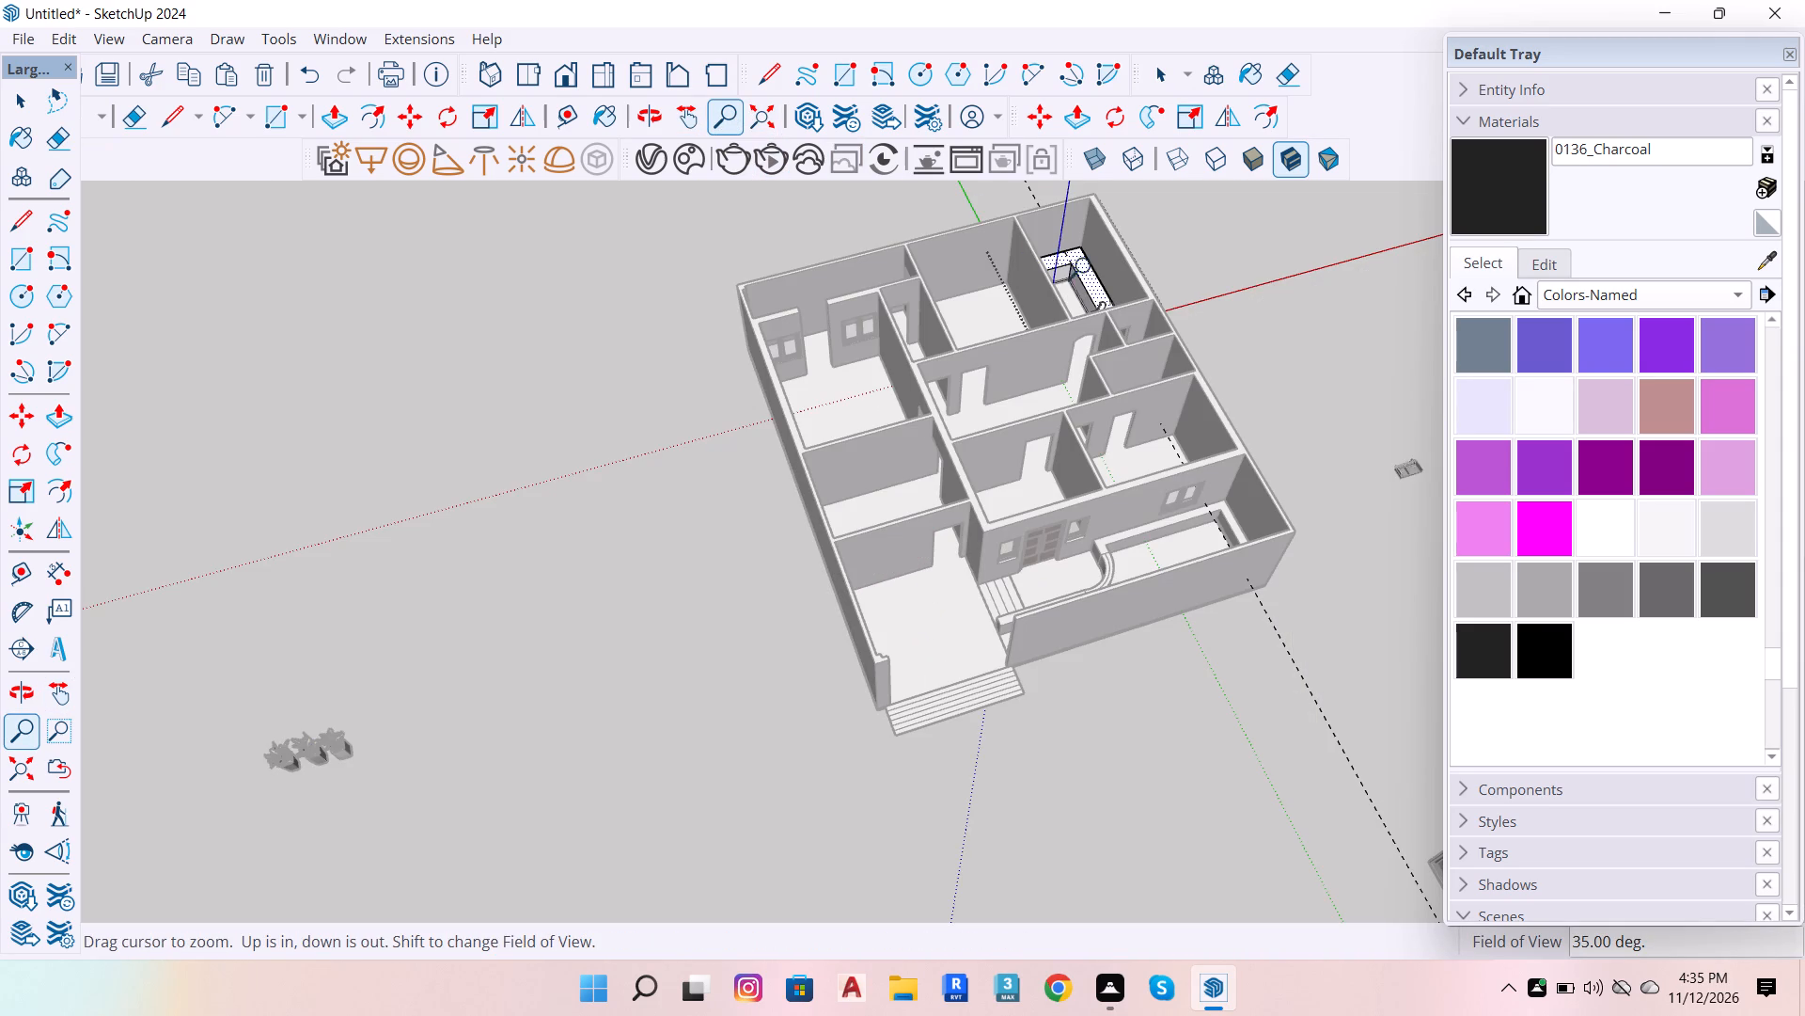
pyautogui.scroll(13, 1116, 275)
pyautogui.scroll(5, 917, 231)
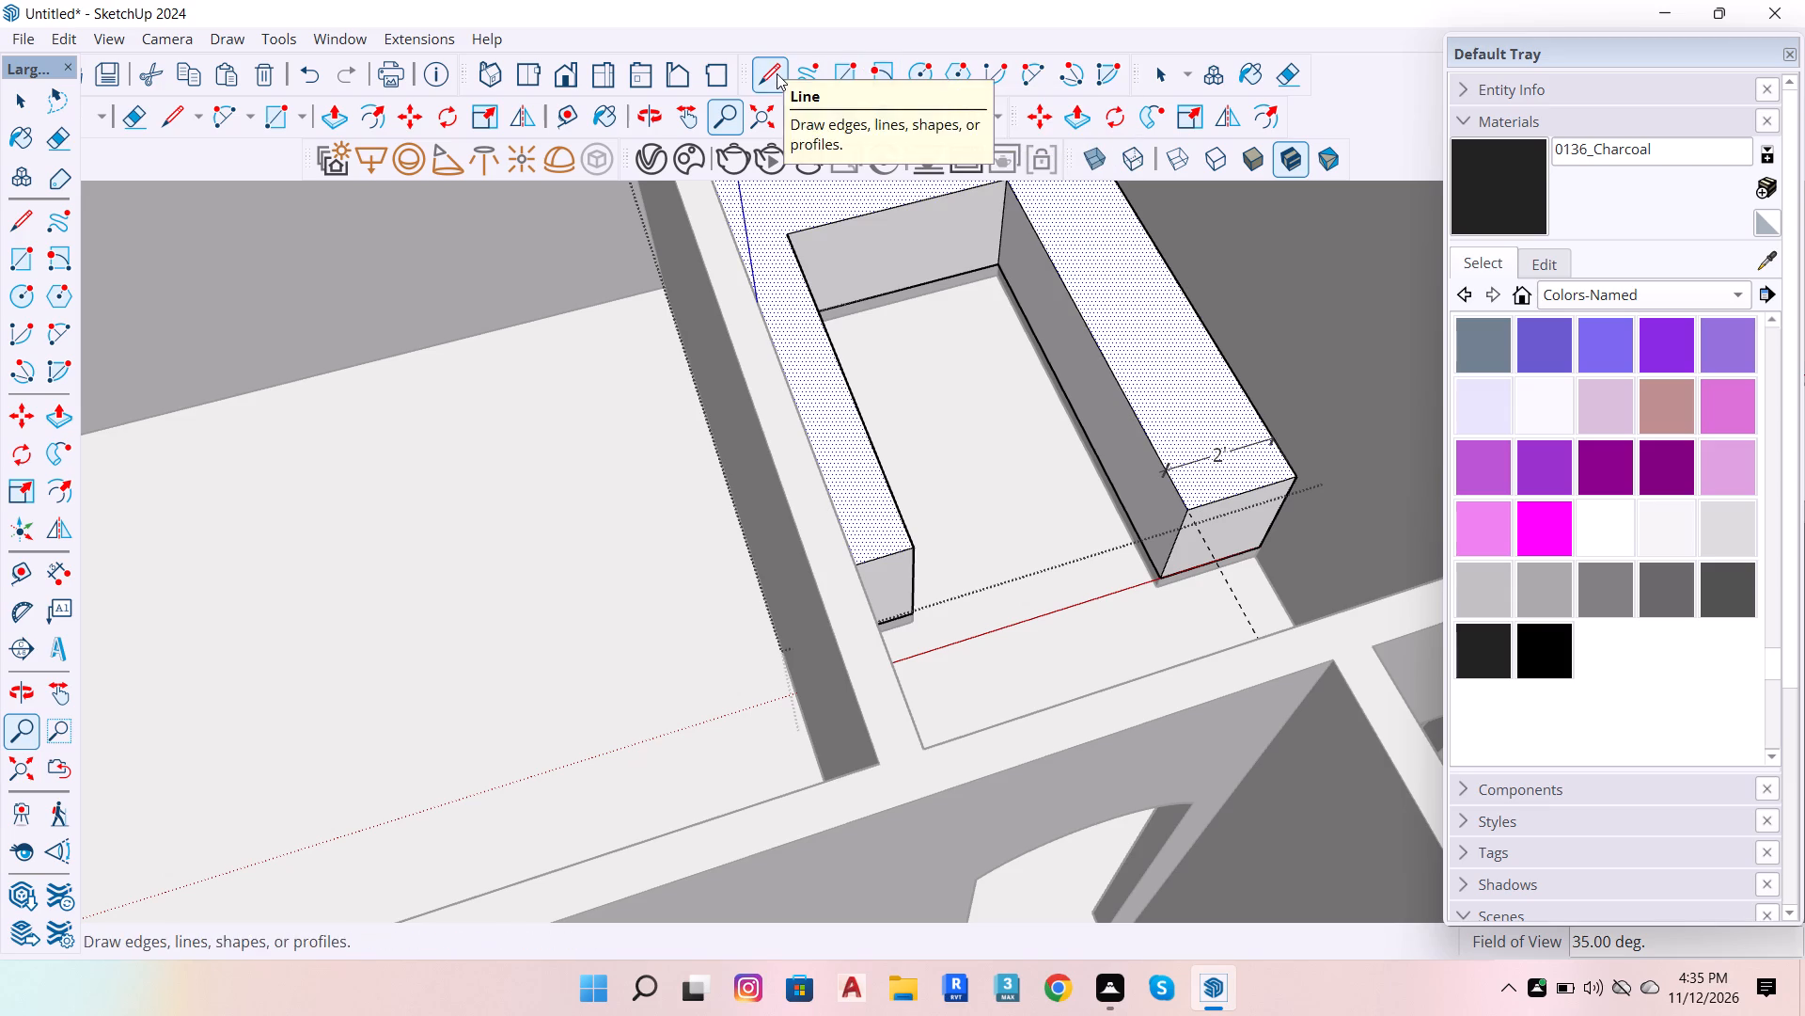
# Show the 1001bit pro, Add Location, Camera, Chaos Live Link and Classifier toolbars.
pyautogui.rightClick(1339, 96)
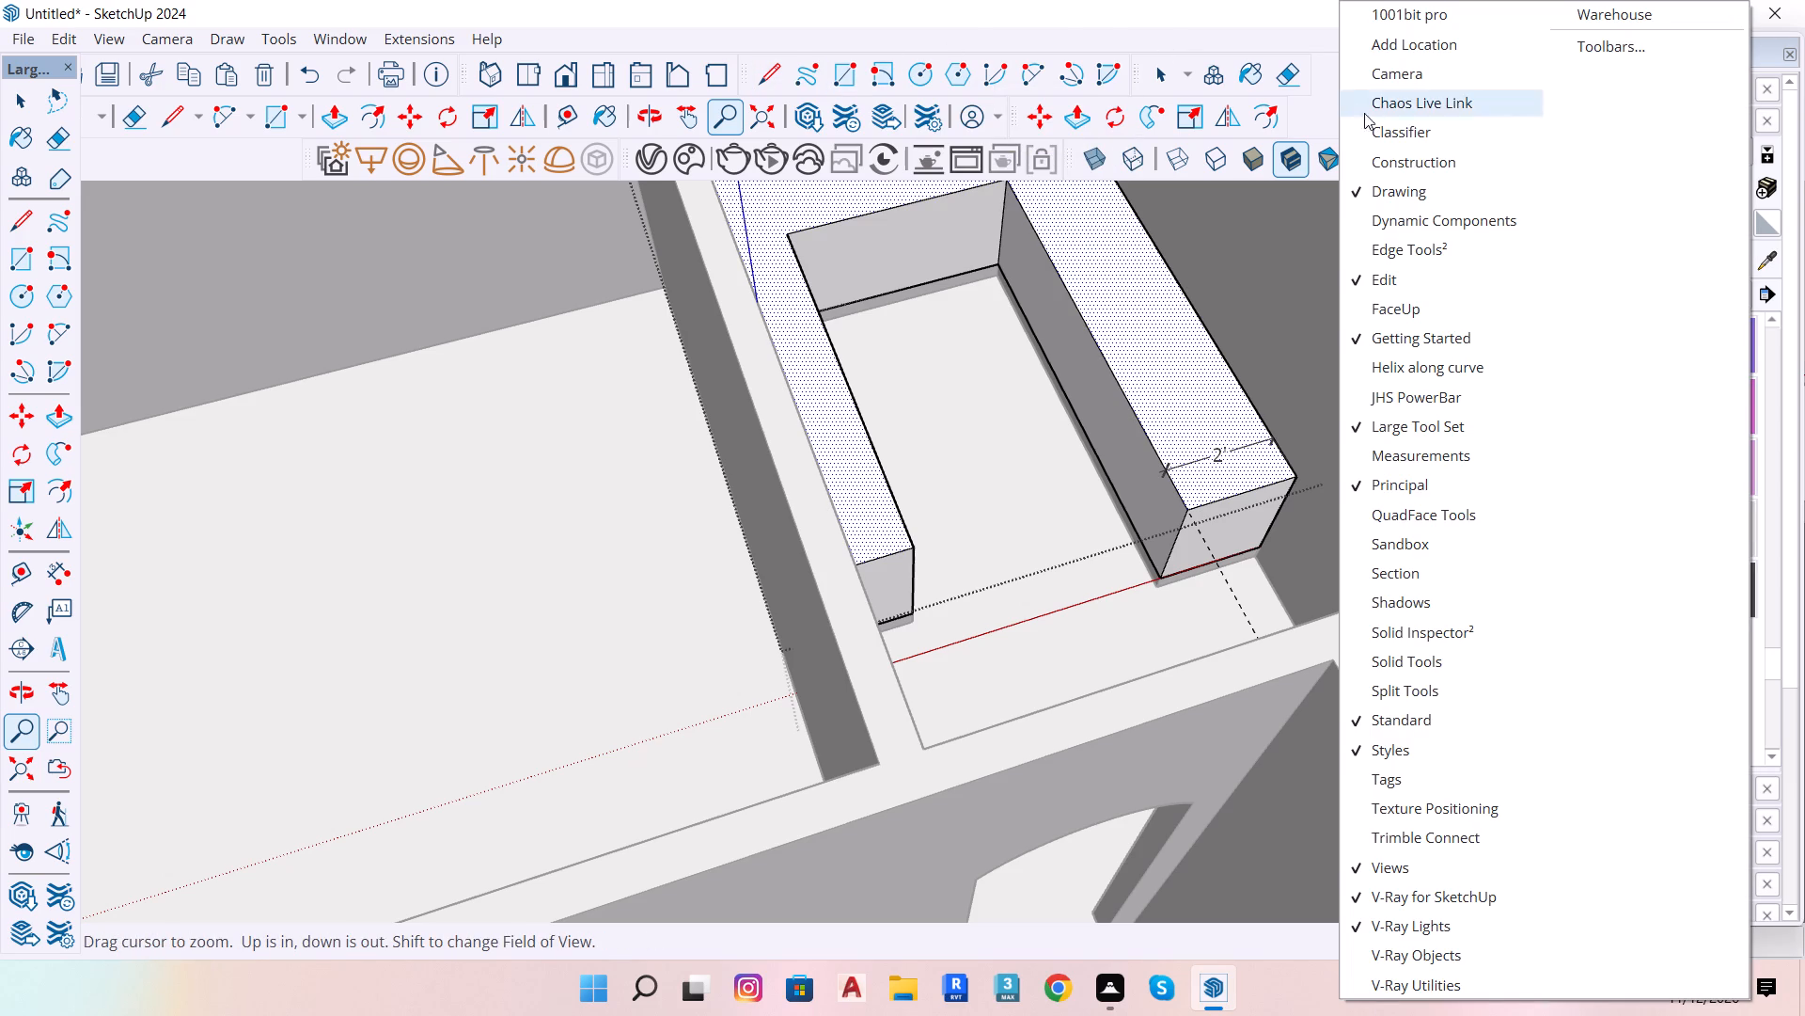
pyautogui.click(1390, 11)
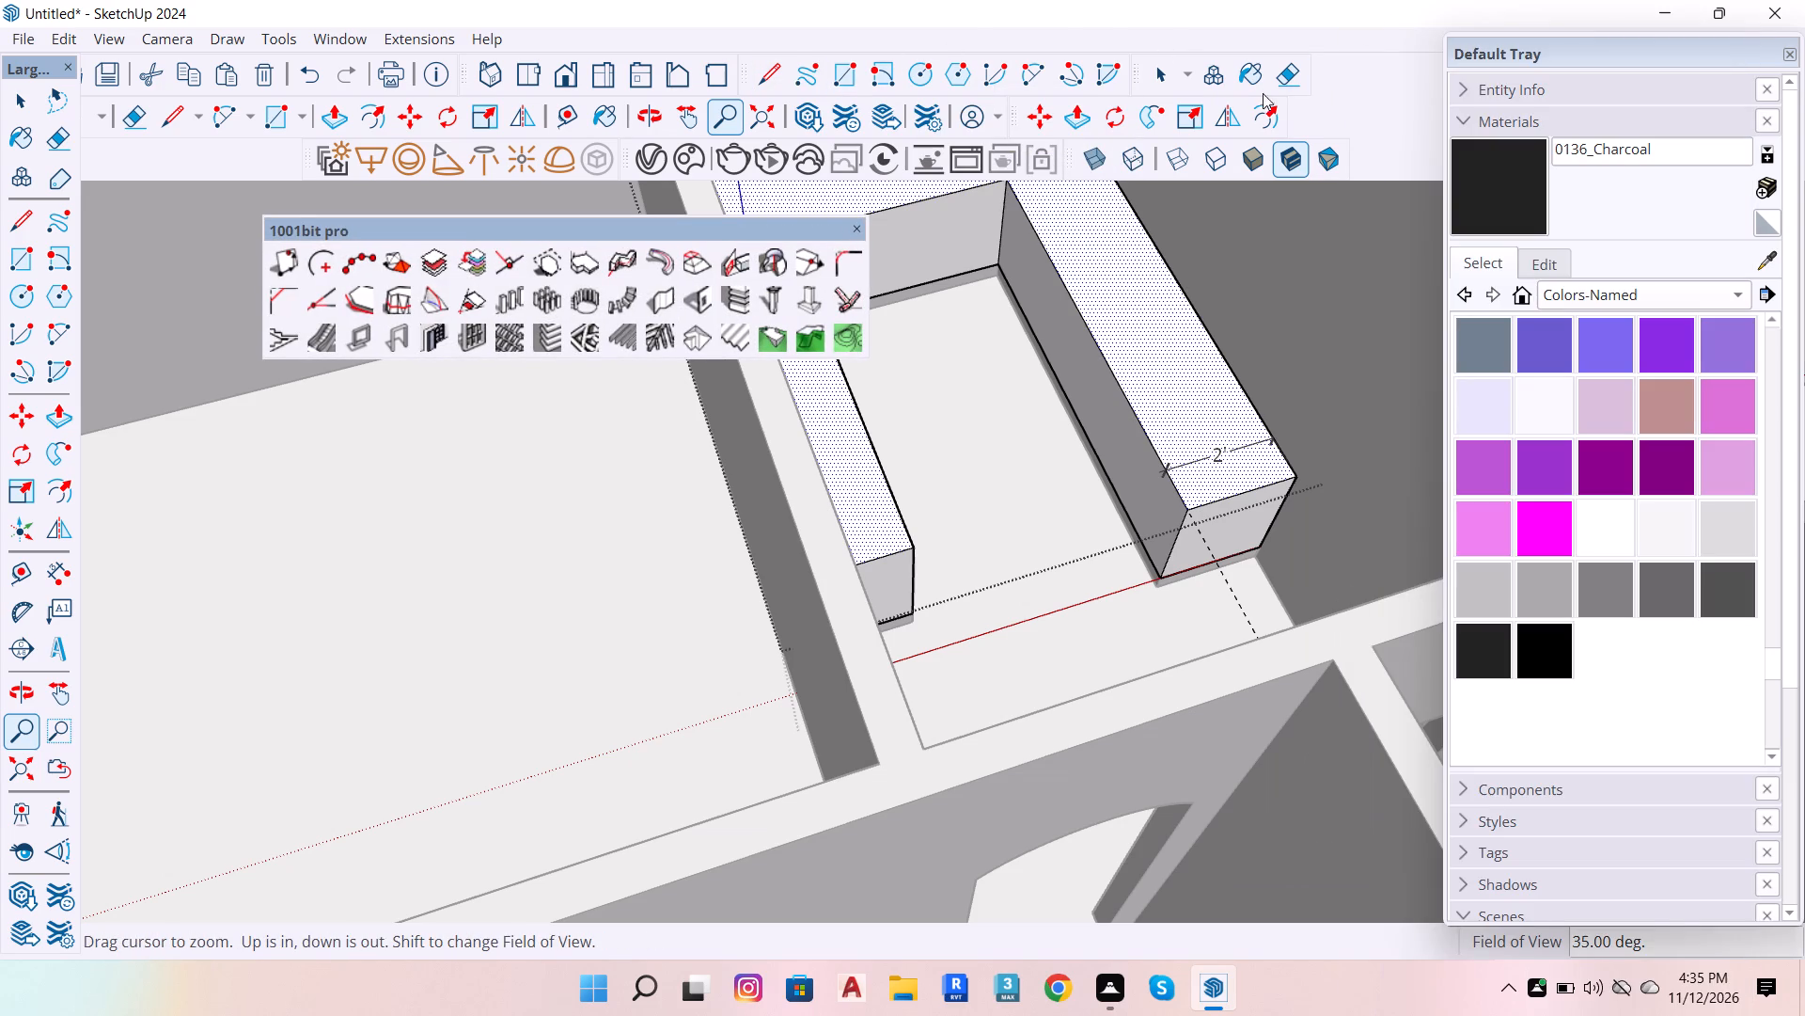
pyautogui.rightClick(1361, 96)
pyautogui.click(1372, 48)
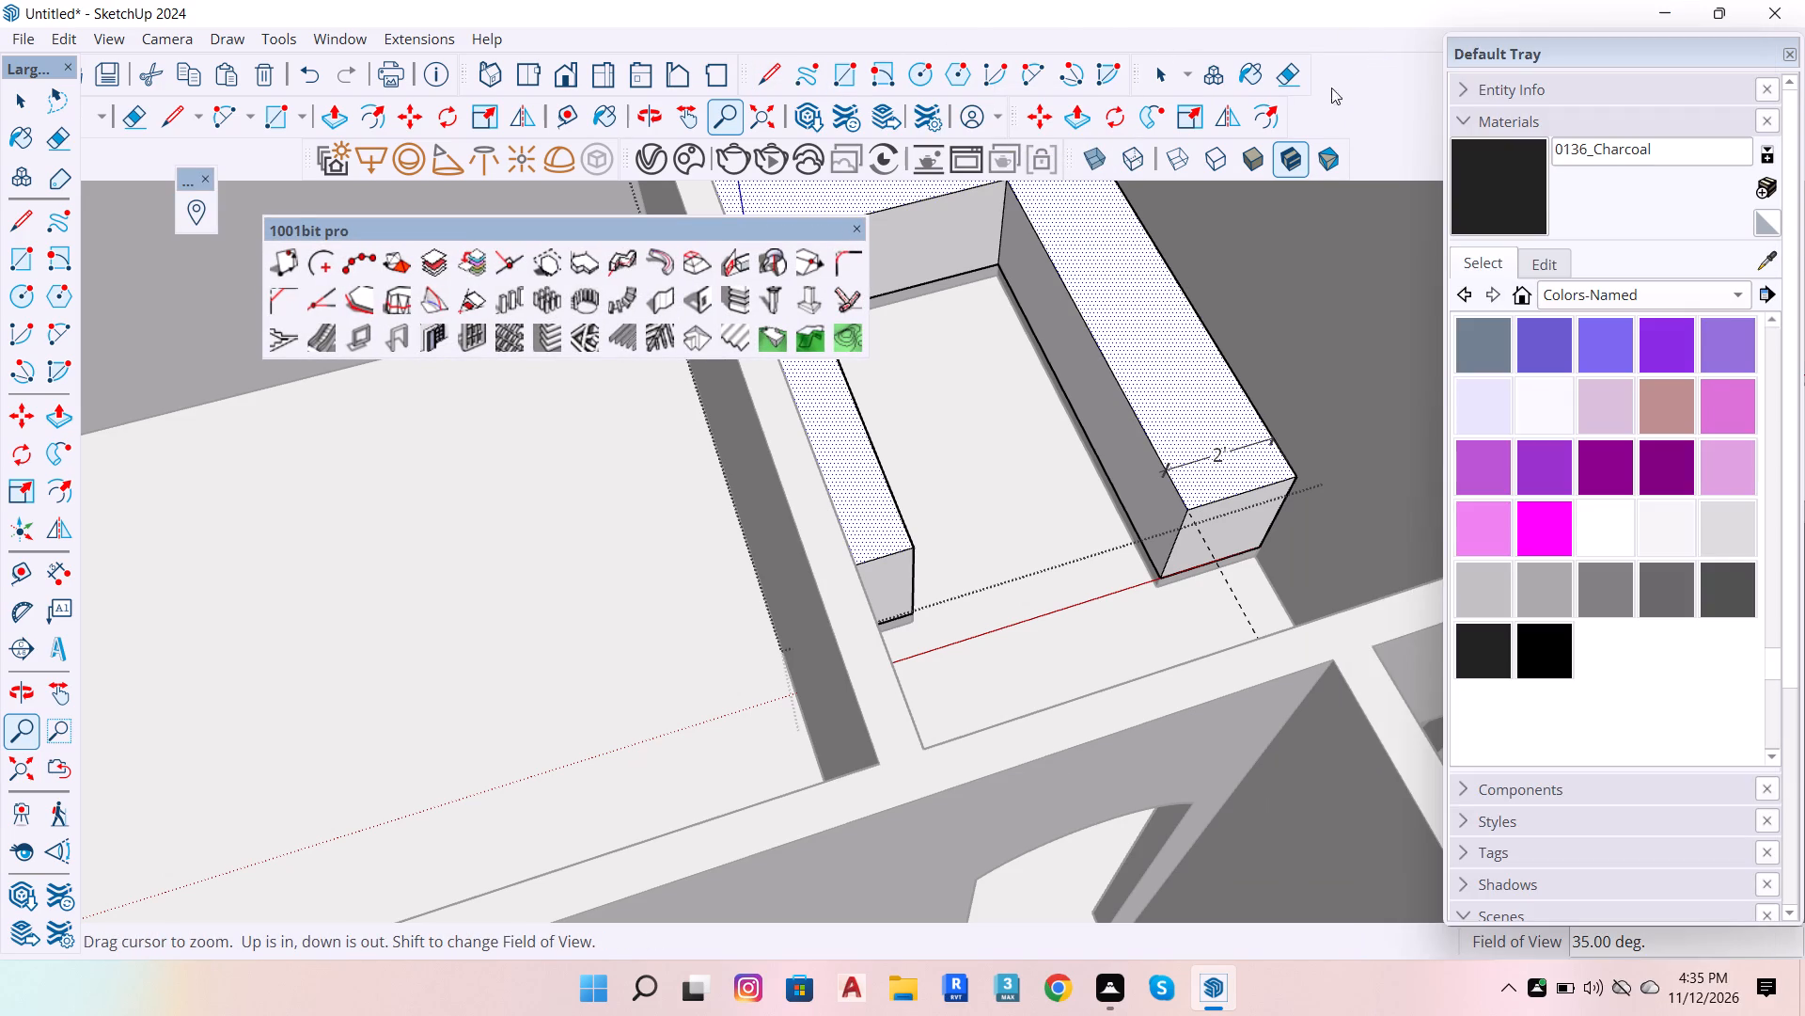
pyautogui.rightClick(1324, 102)
pyautogui.click(1348, 80)
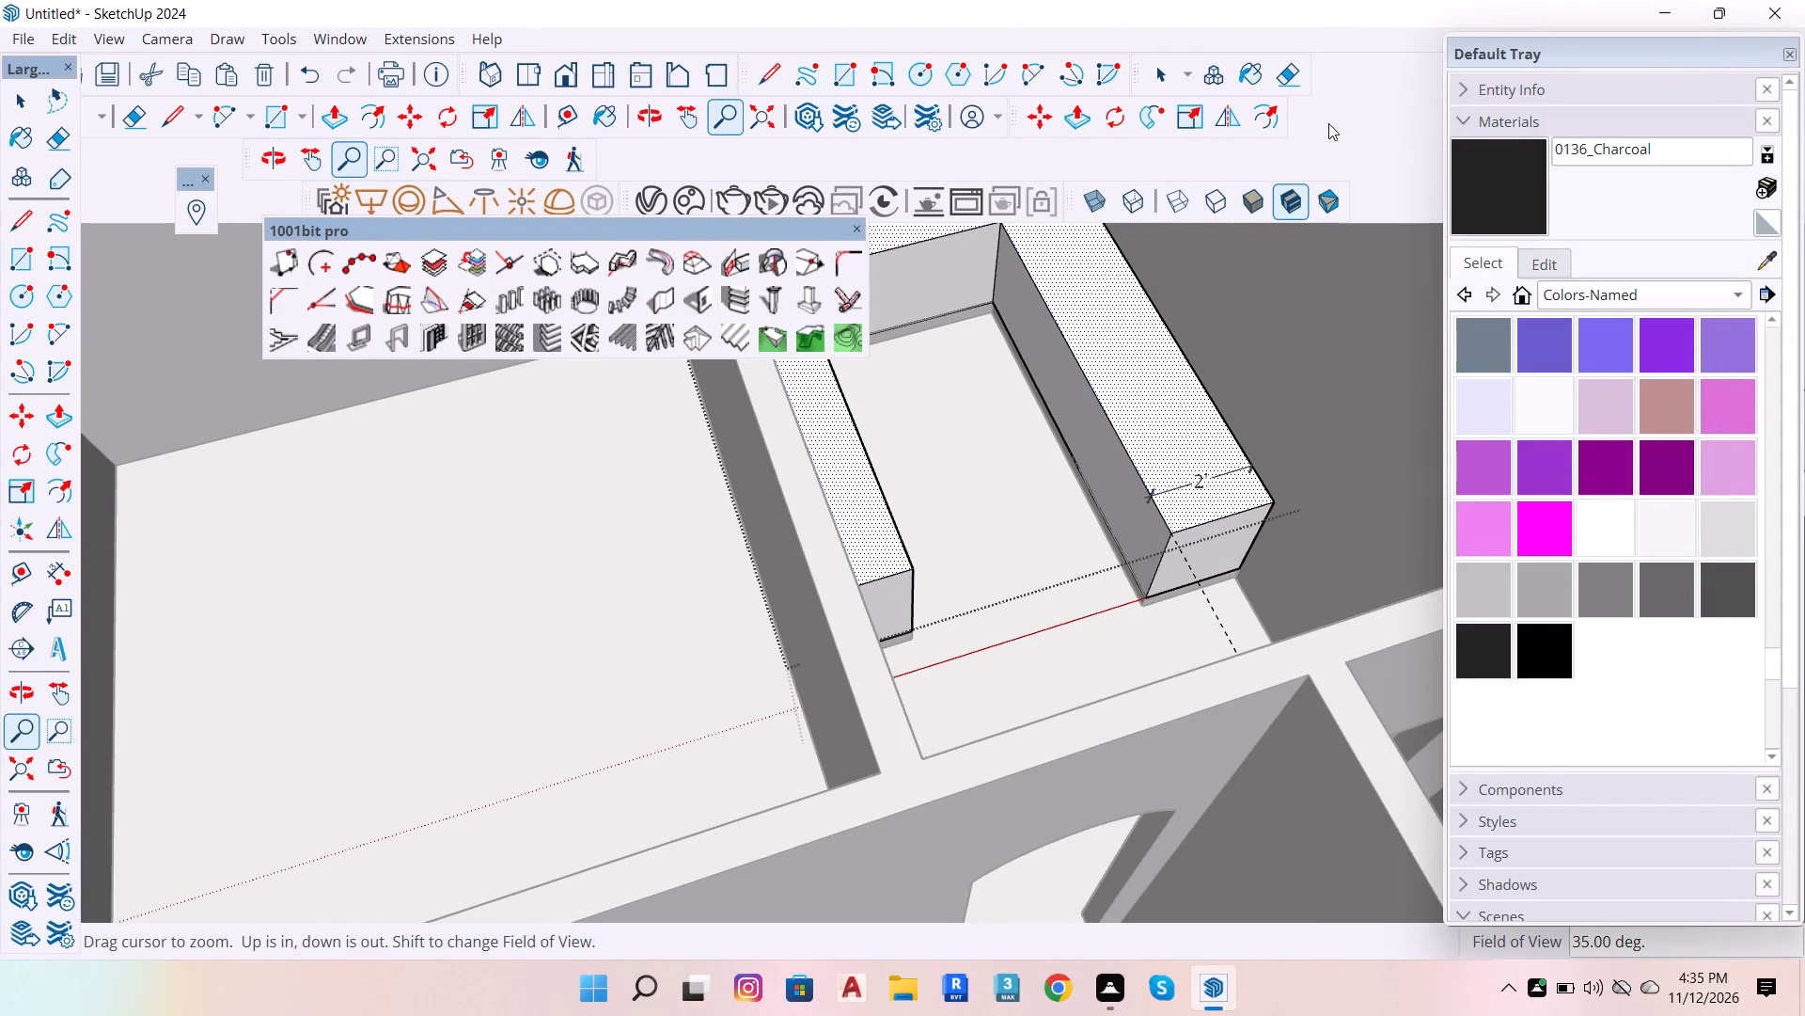
pyautogui.rightClick(1328, 123)
pyautogui.click(1368, 111)
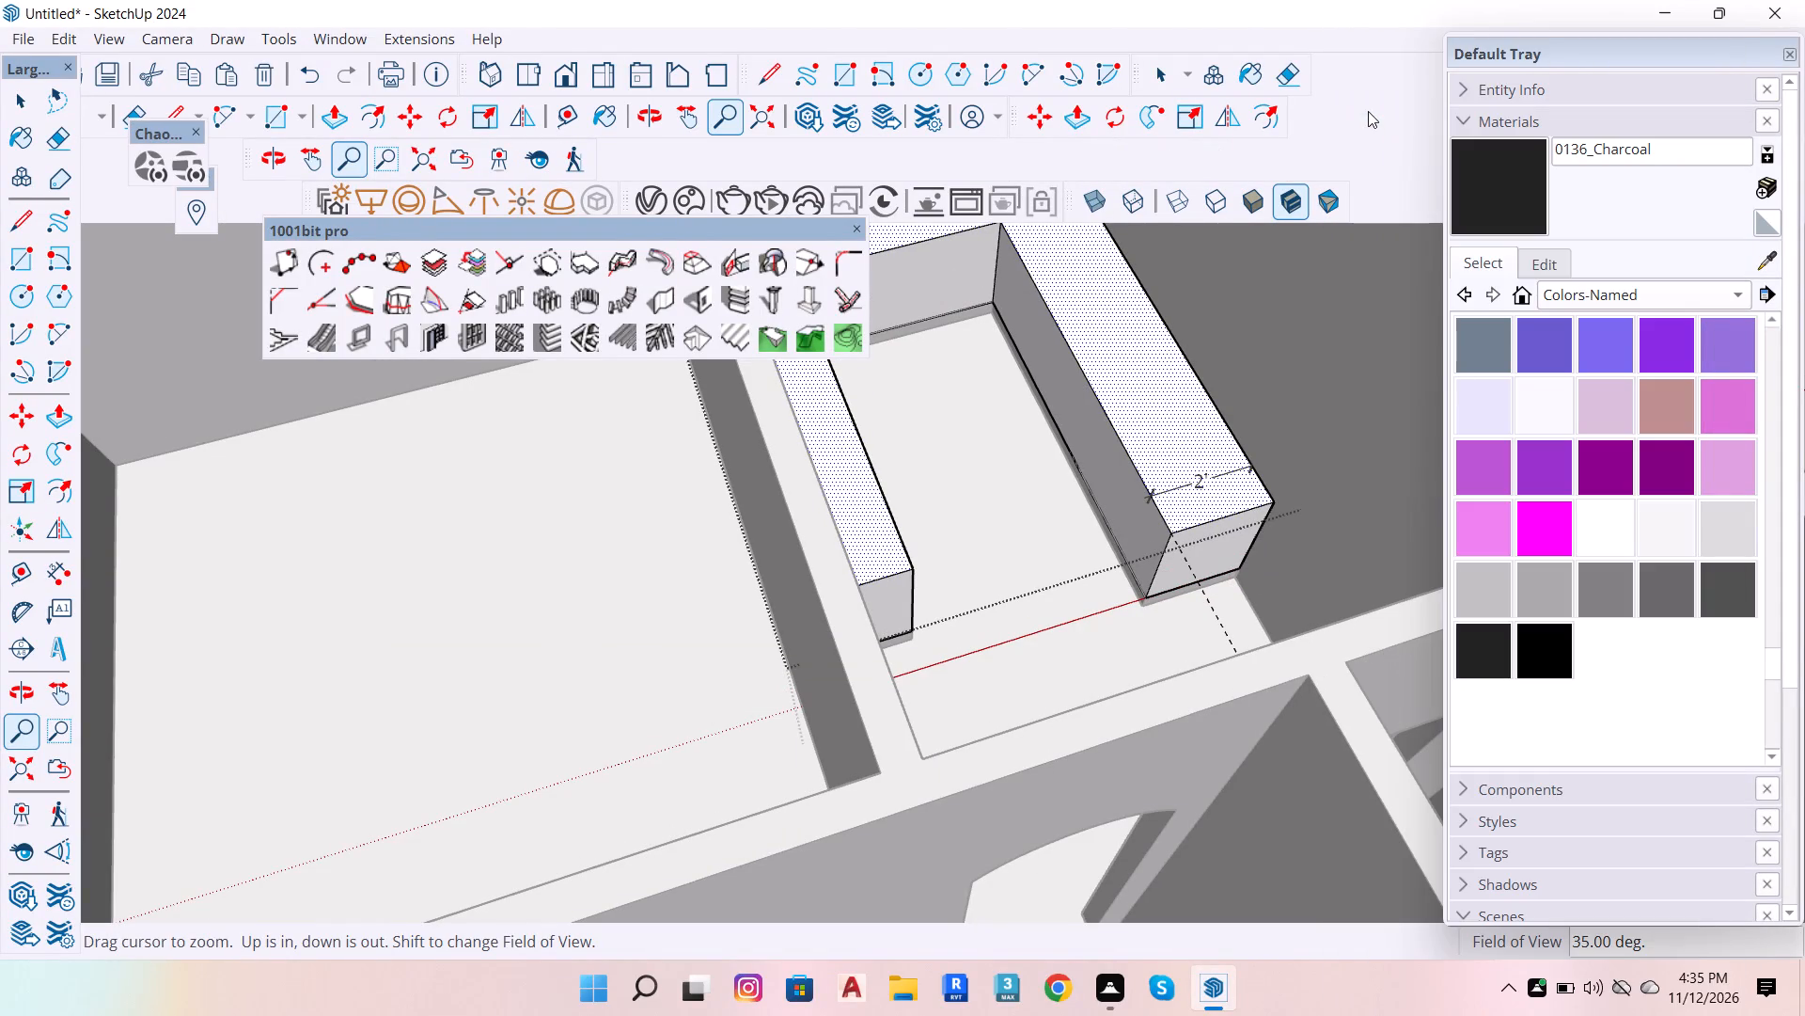
pyautogui.rightClick(1316, 144)
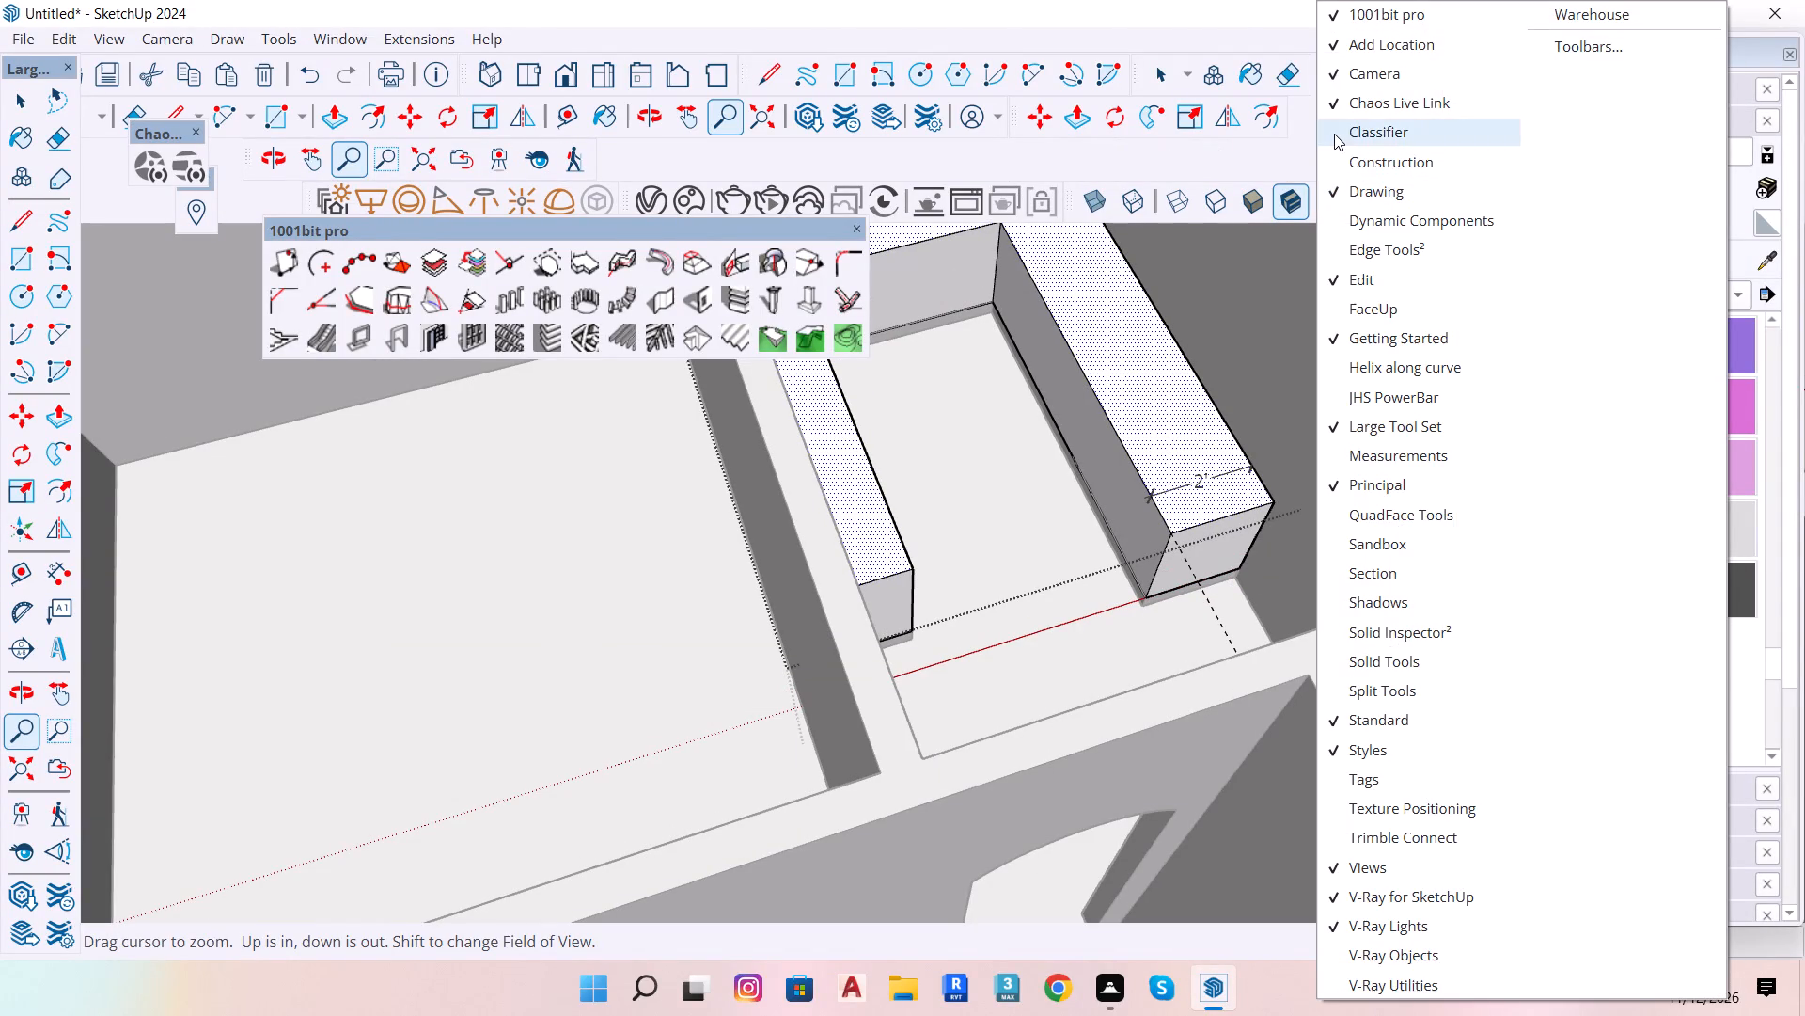
pyautogui.click(1334, 134)
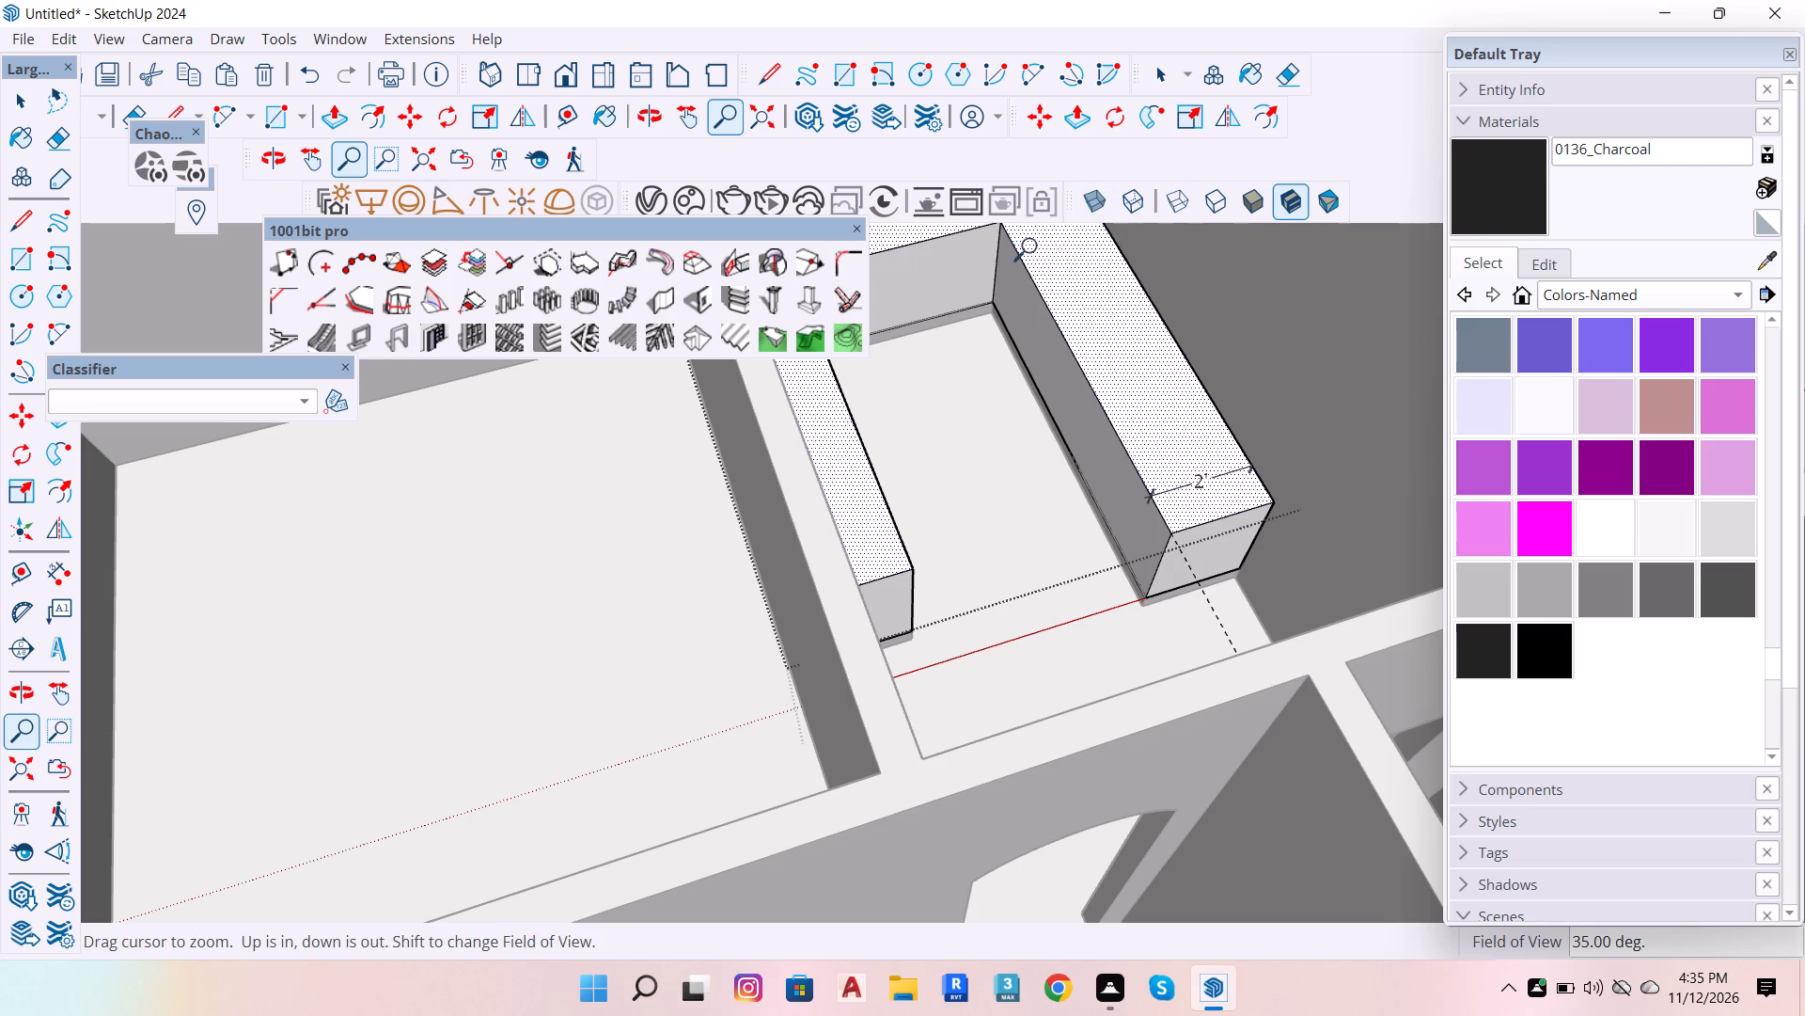
# Close the 1001bit pro, Chaos Live Link, Add Location and Classifier toolbars, and dock the Camera toolbar at the end of the second row.
pyautogui.click(856, 234)
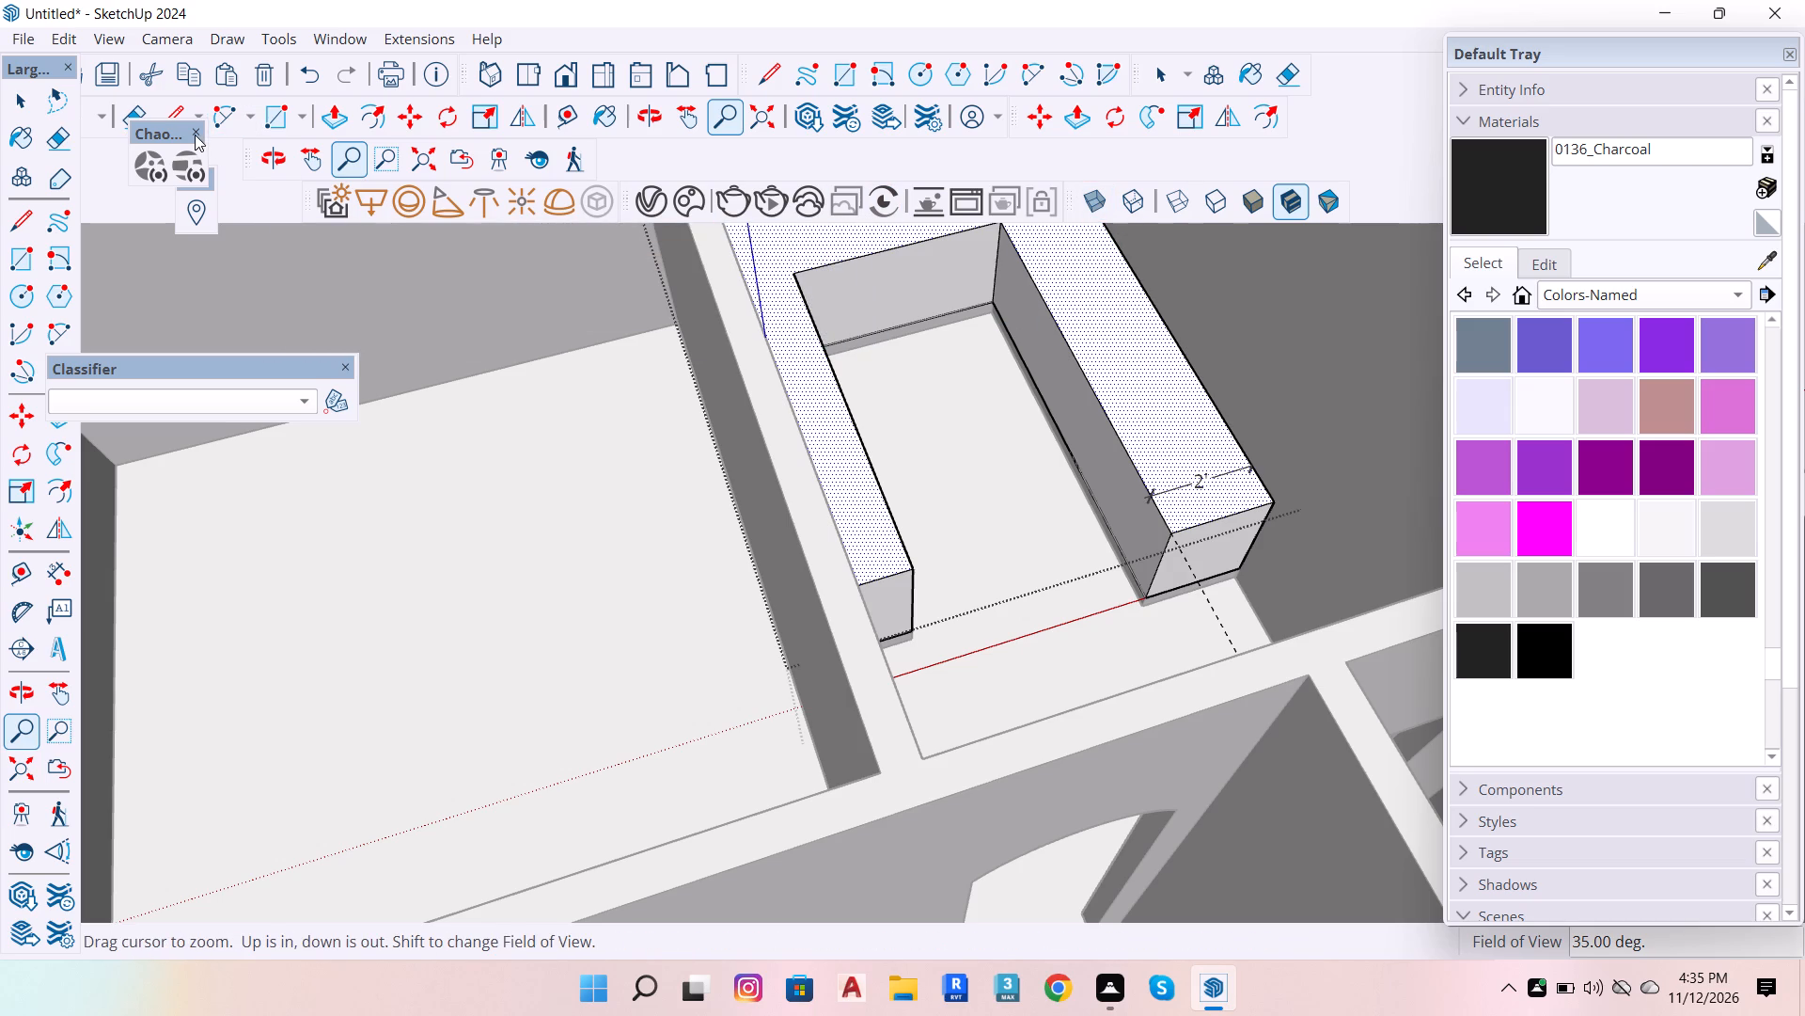
pyautogui.click(194, 135)
pyautogui.click(207, 178)
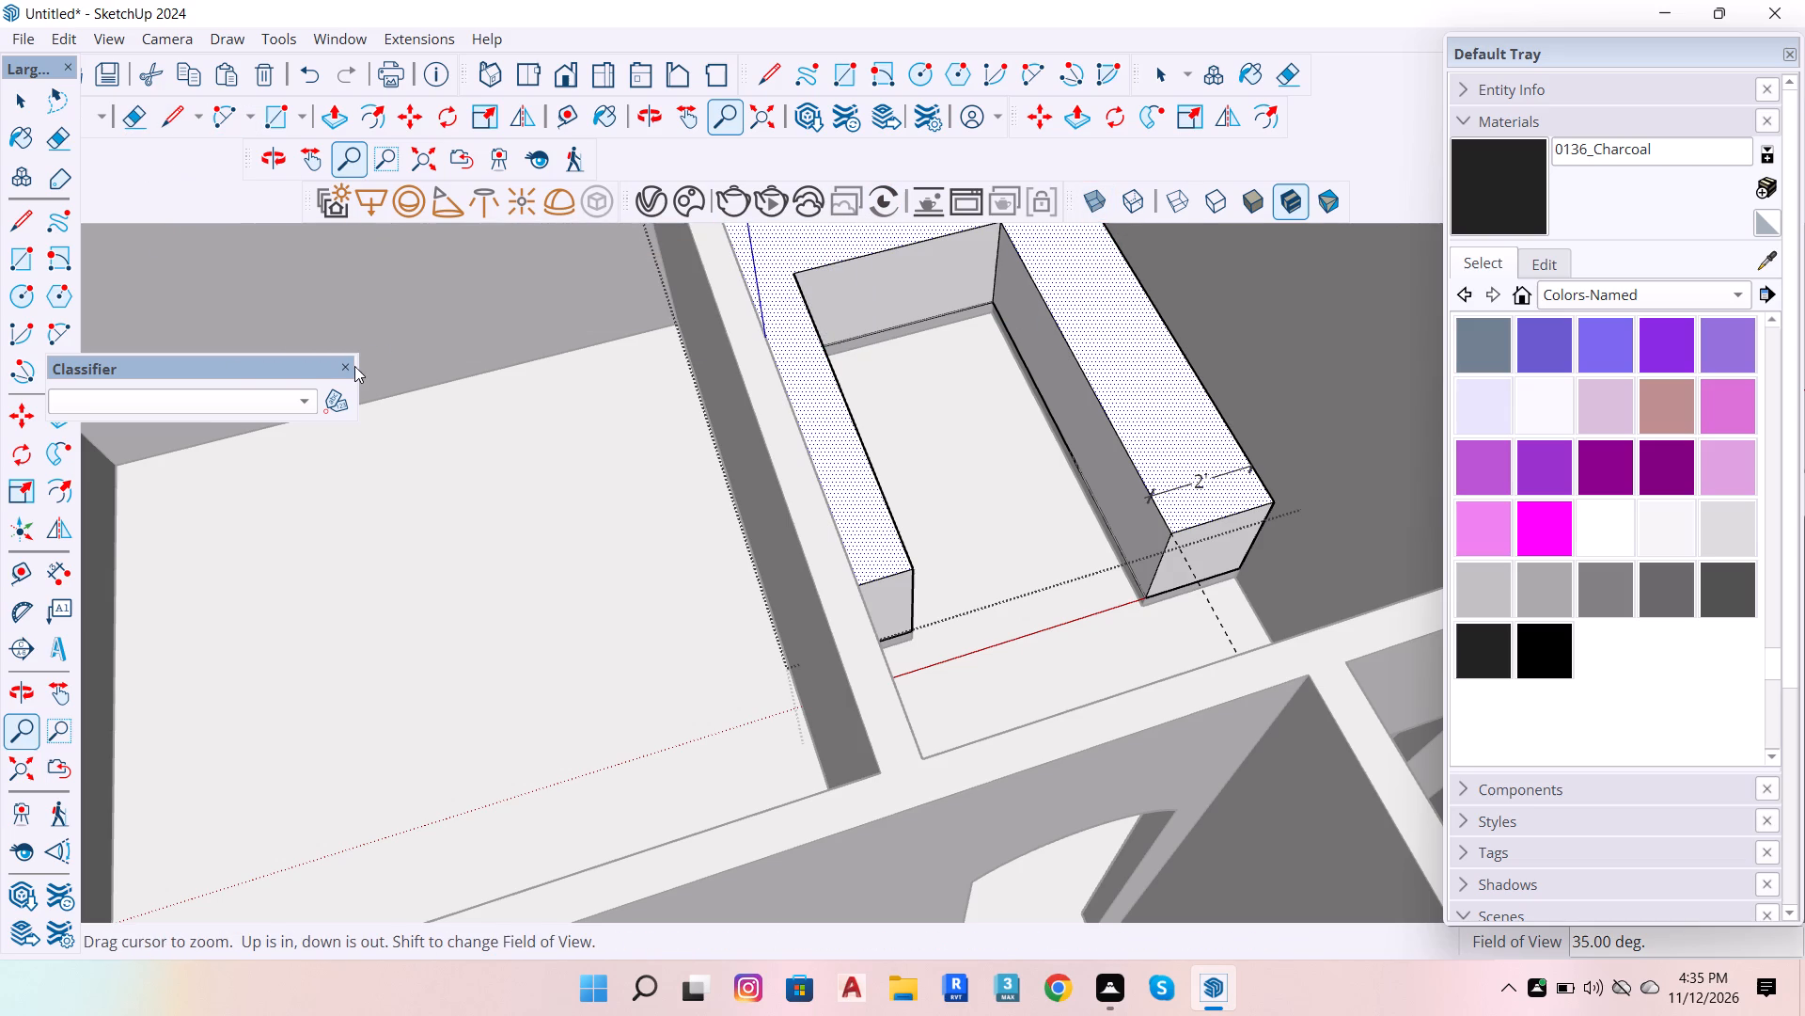
pyautogui.click(353, 369)
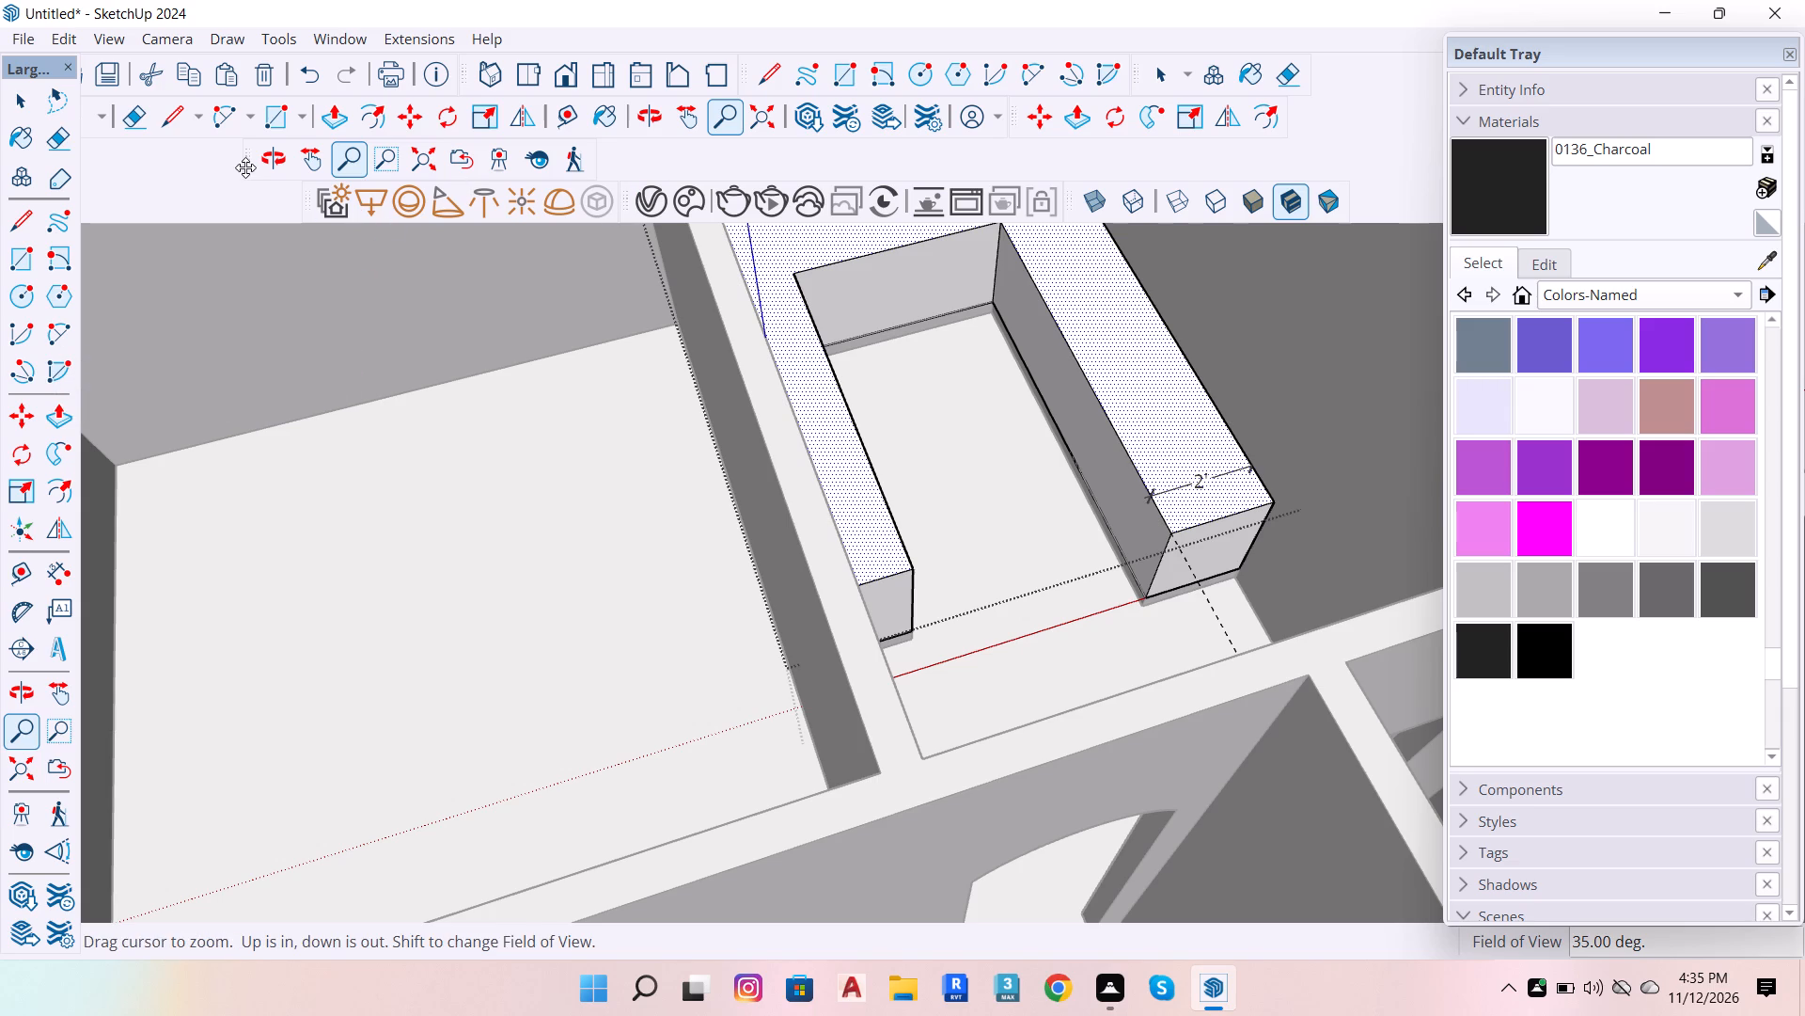
pyautogui.moveTo(245, 167); pyautogui.dragTo(1047, 120)
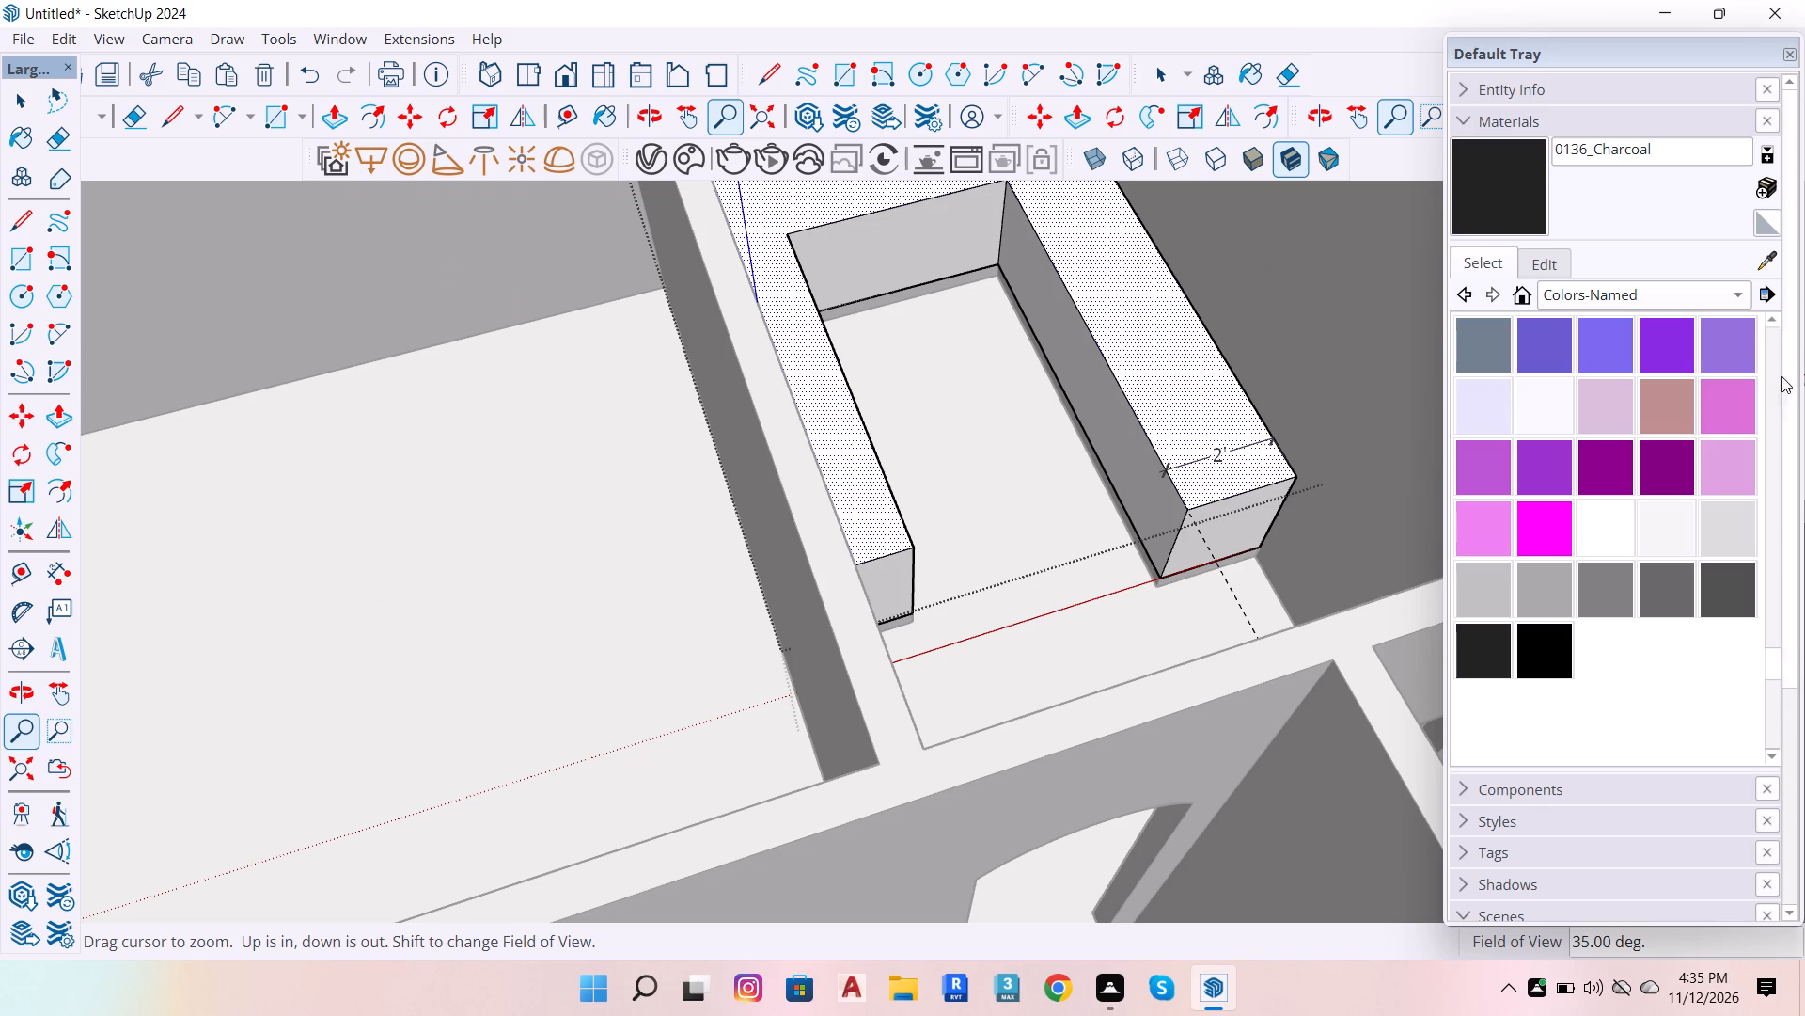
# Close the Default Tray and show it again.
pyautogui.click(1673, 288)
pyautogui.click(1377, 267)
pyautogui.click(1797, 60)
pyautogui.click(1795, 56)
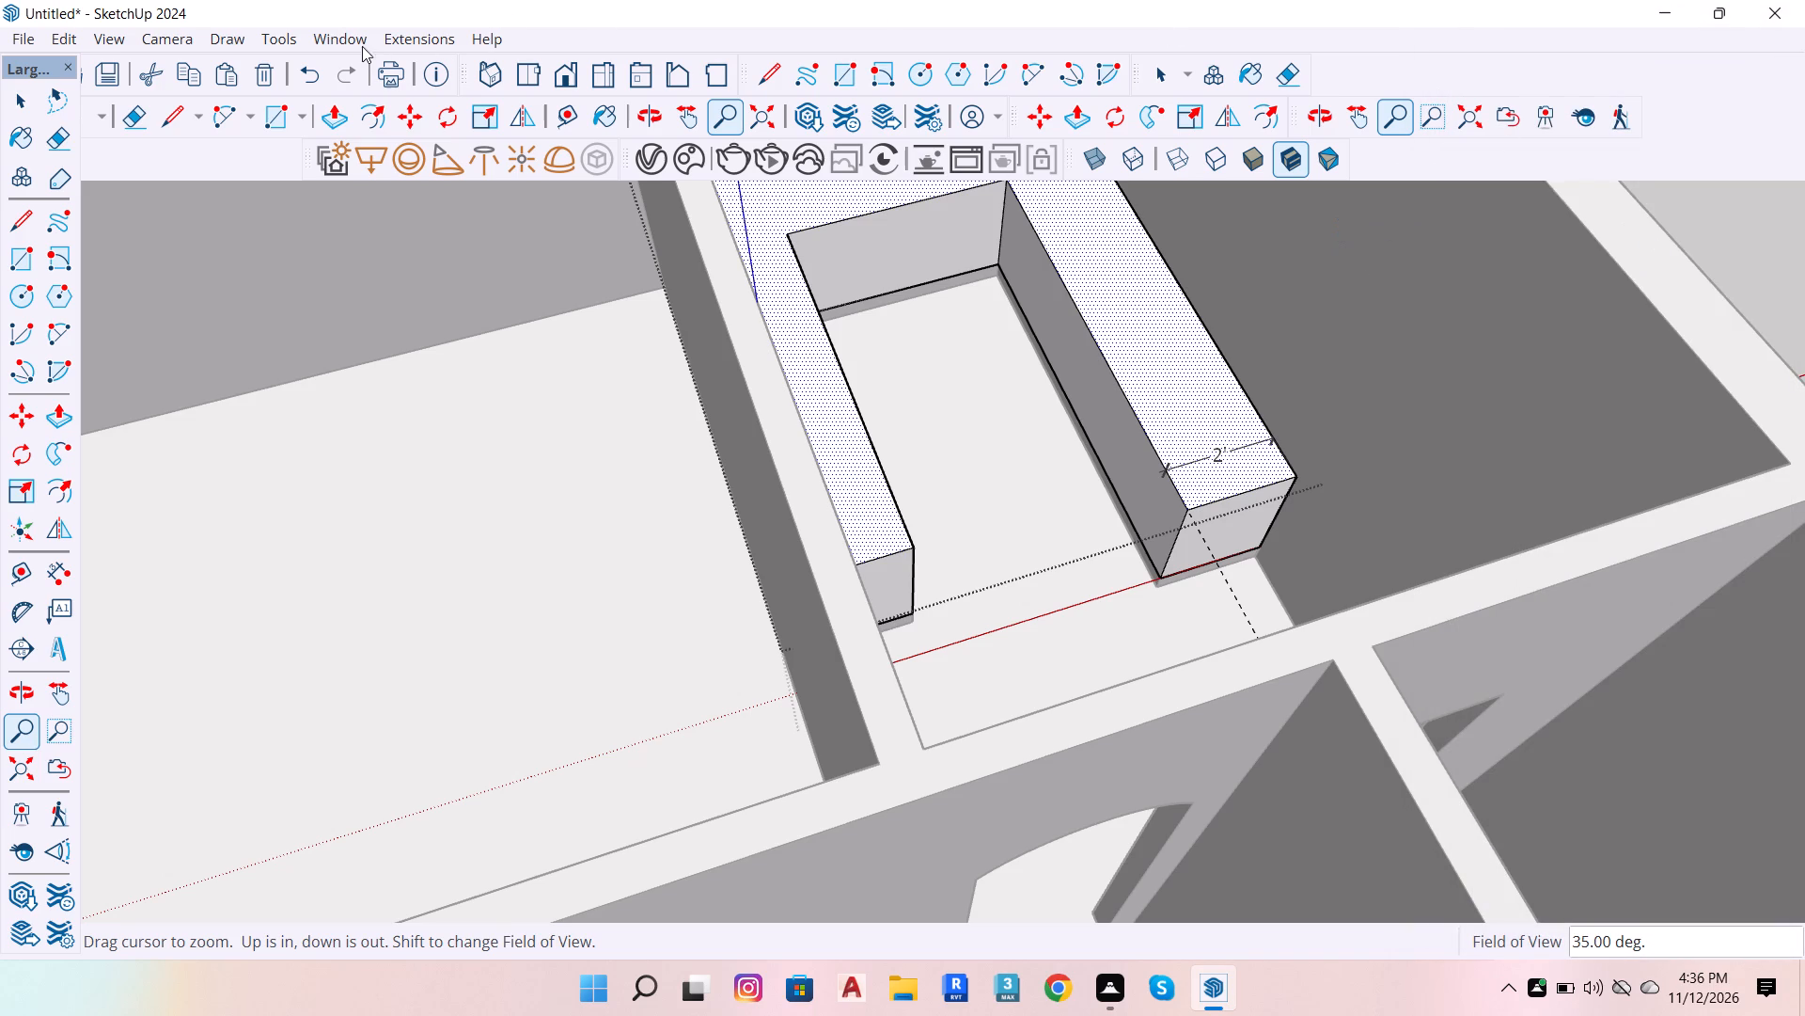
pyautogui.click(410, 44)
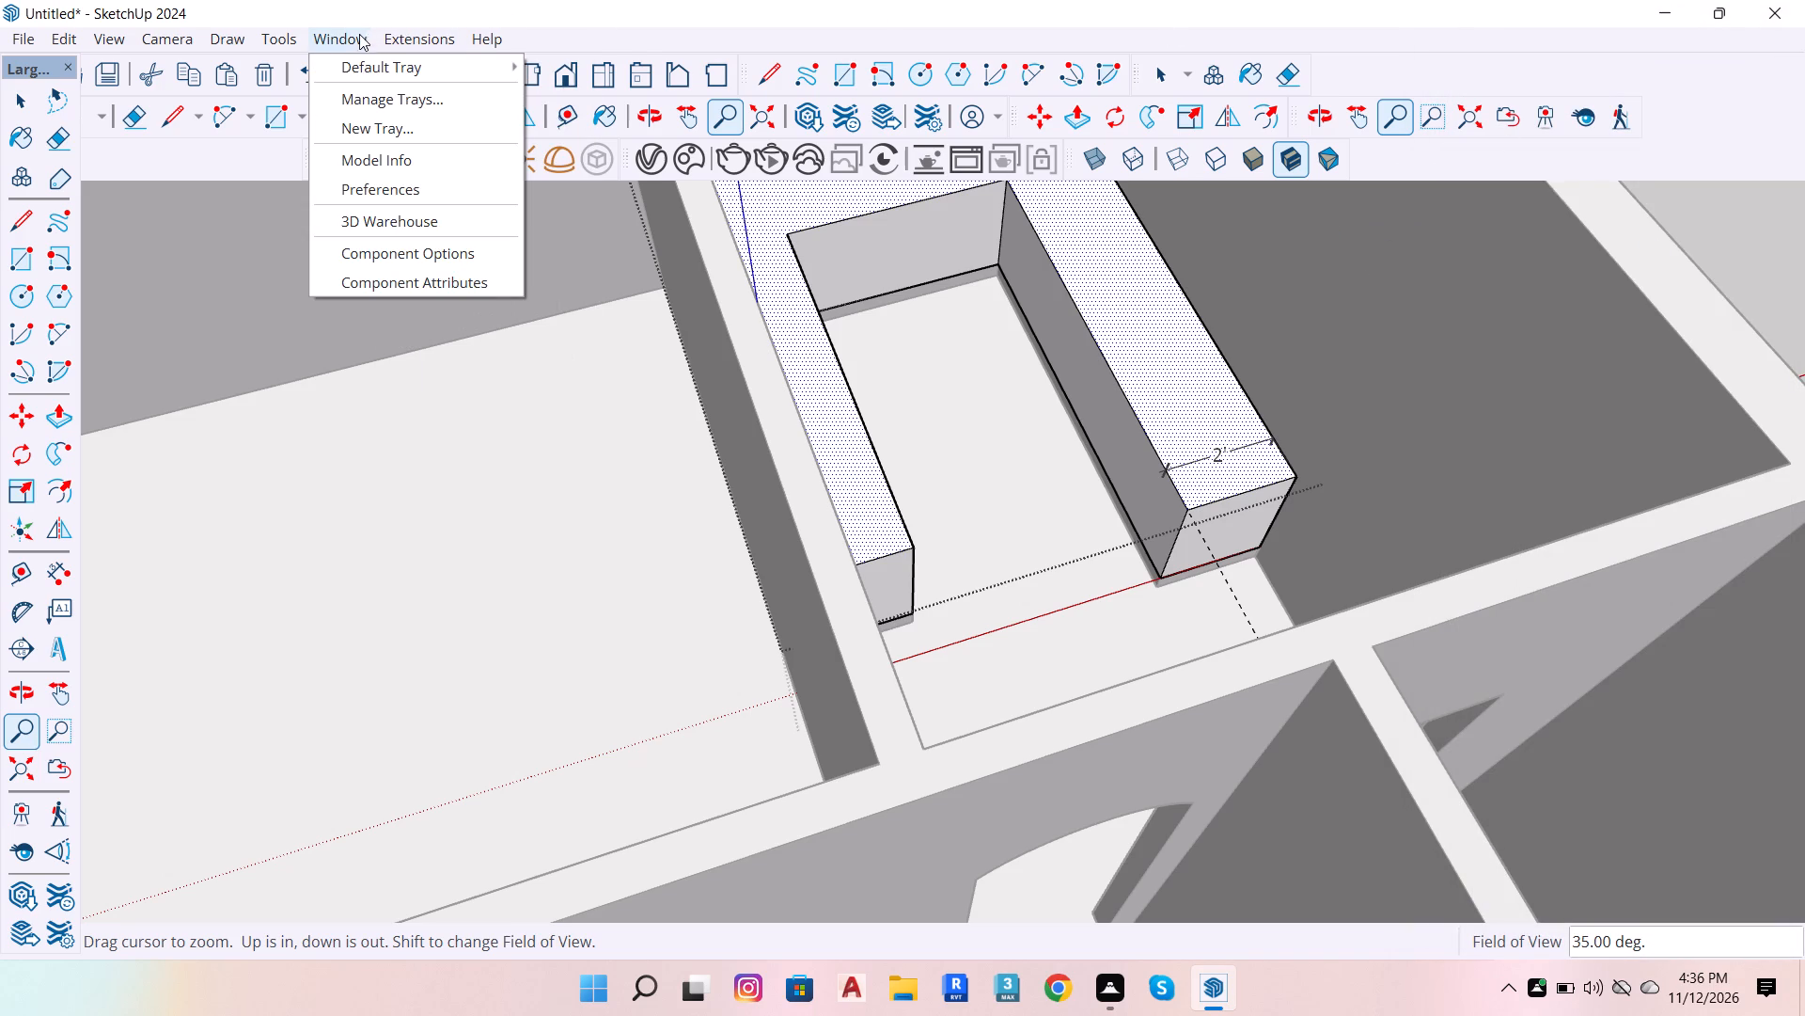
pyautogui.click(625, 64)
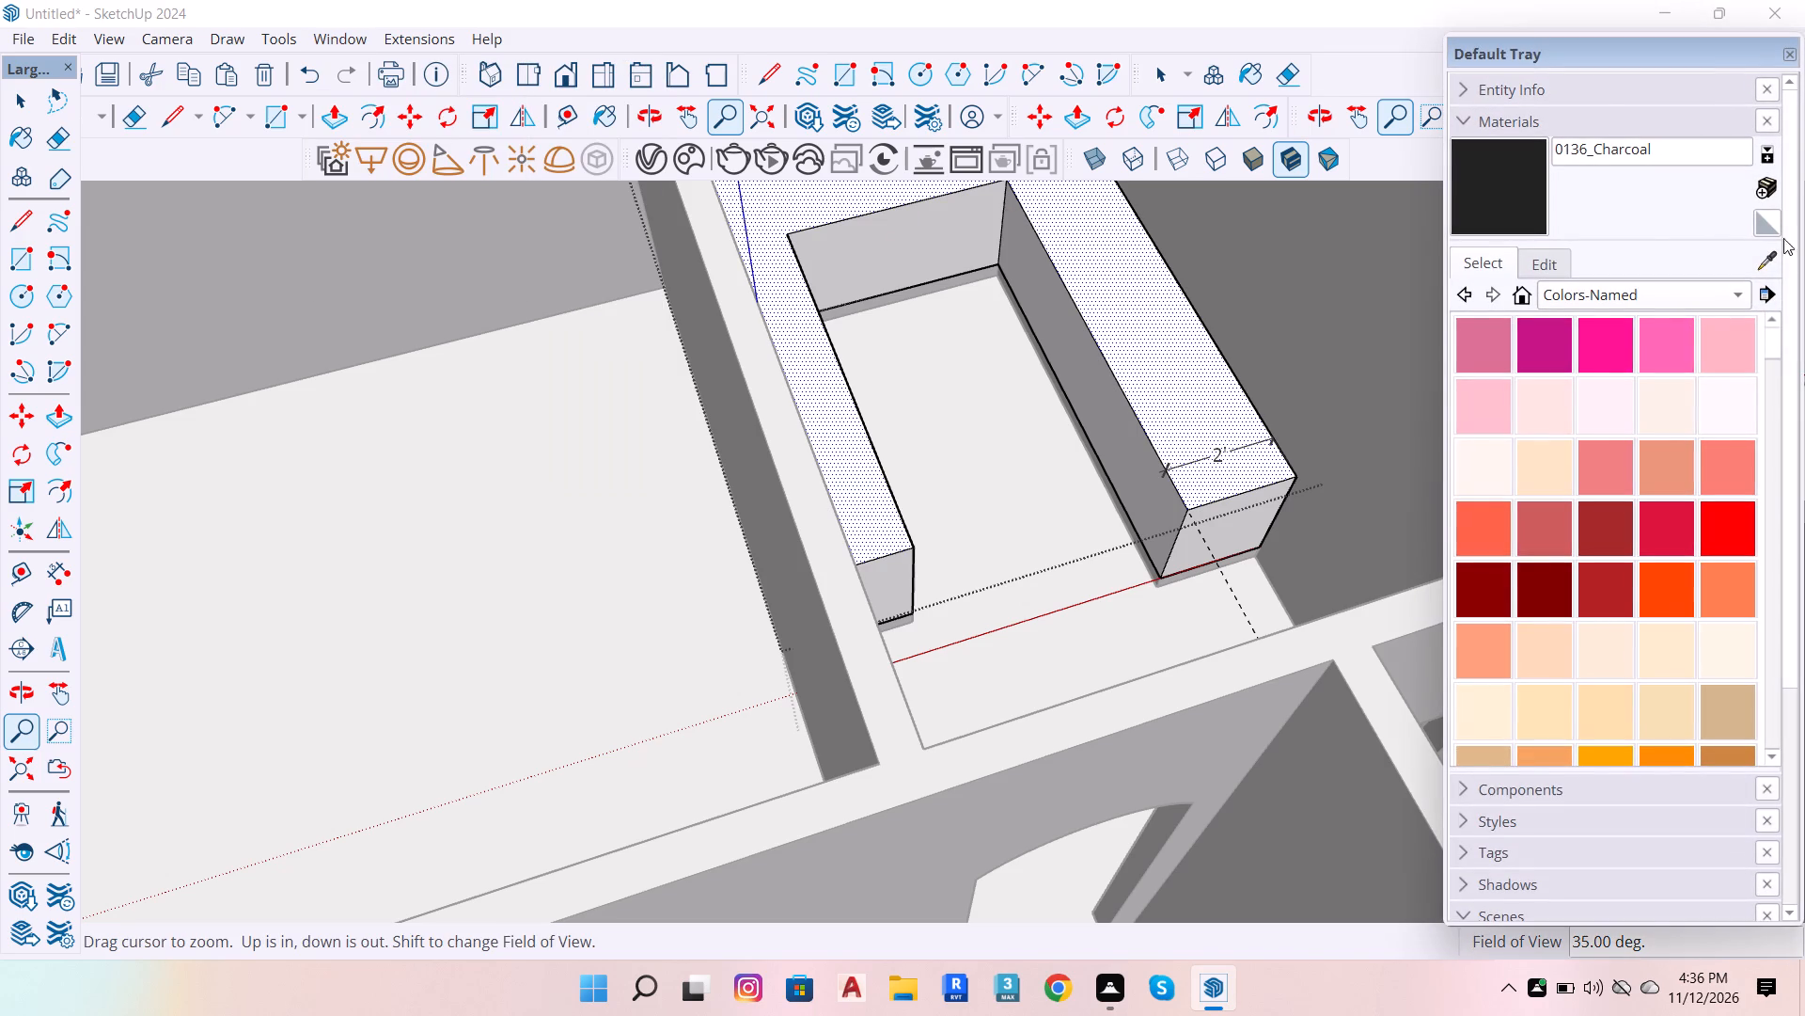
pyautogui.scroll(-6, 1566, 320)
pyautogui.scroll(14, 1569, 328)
# Load the "medium quality.vropt" render settings file in the V-Ray Asset Editor and close the editor.
pyautogui.scroll(-5, 233, 239)
pyautogui.scroll(-8, 395, 391)
pyautogui.scroll(-1, 1335, 426)
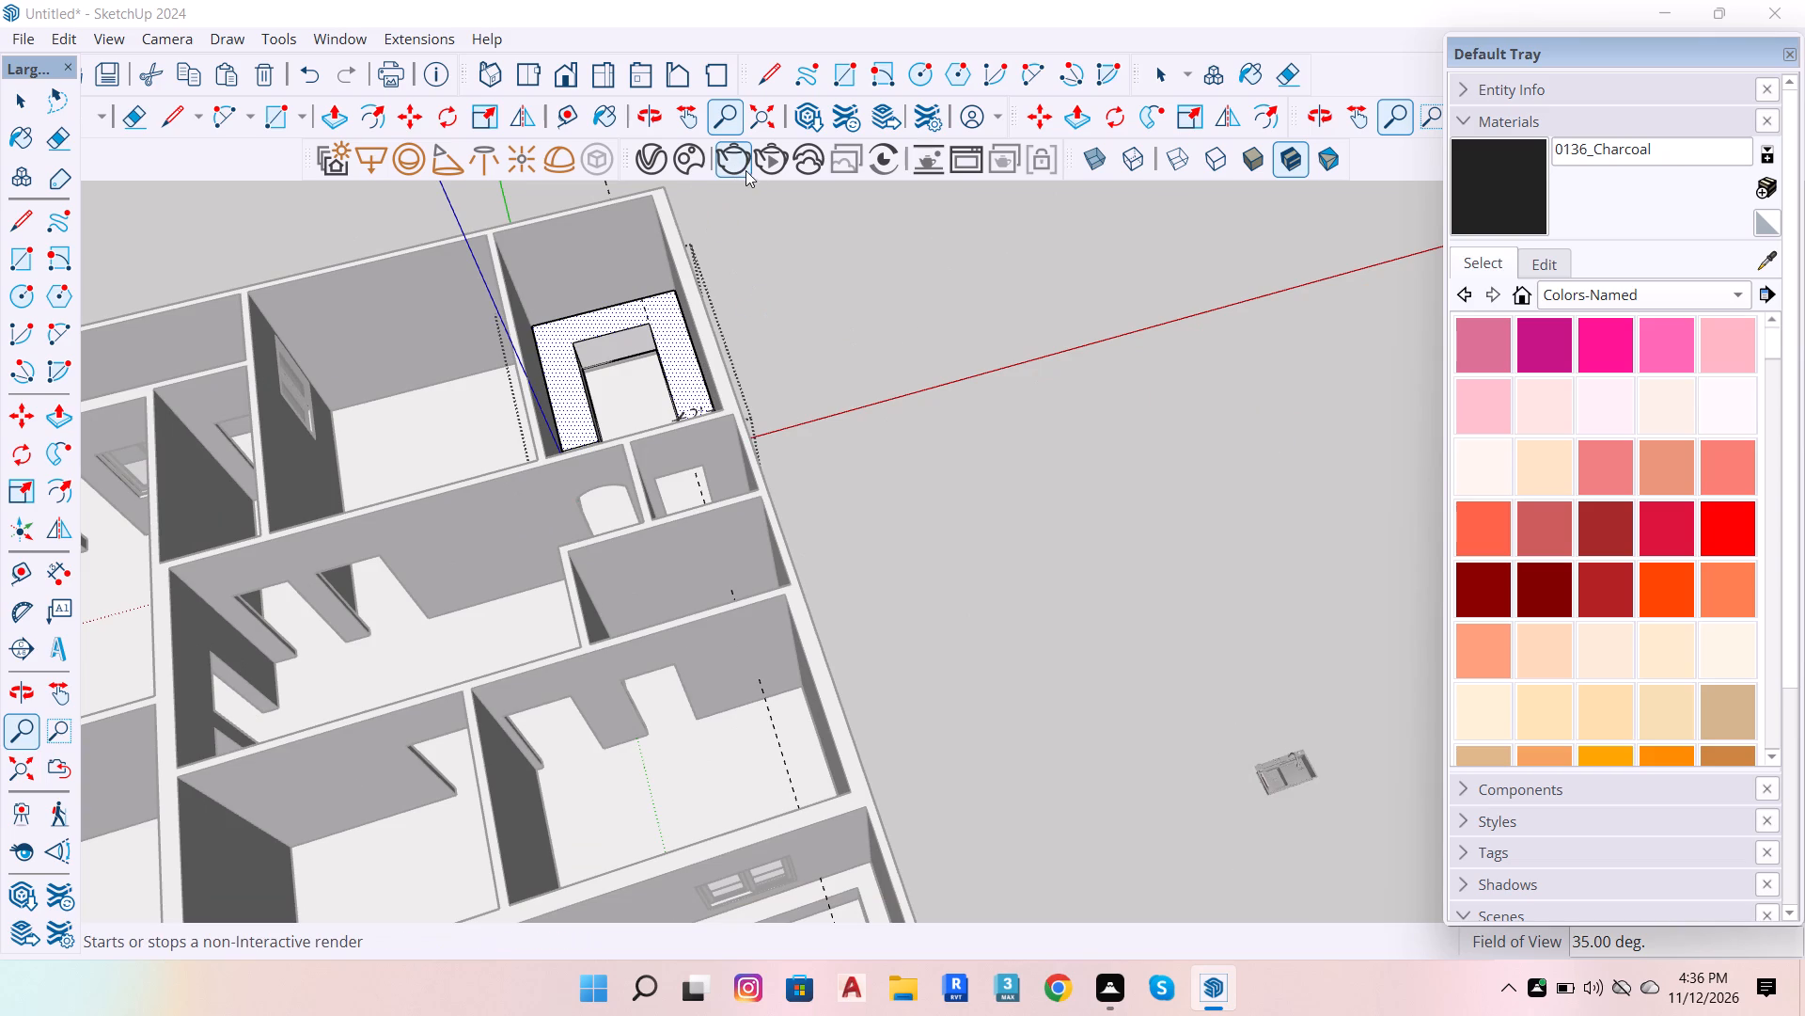
pyautogui.click(667, 162)
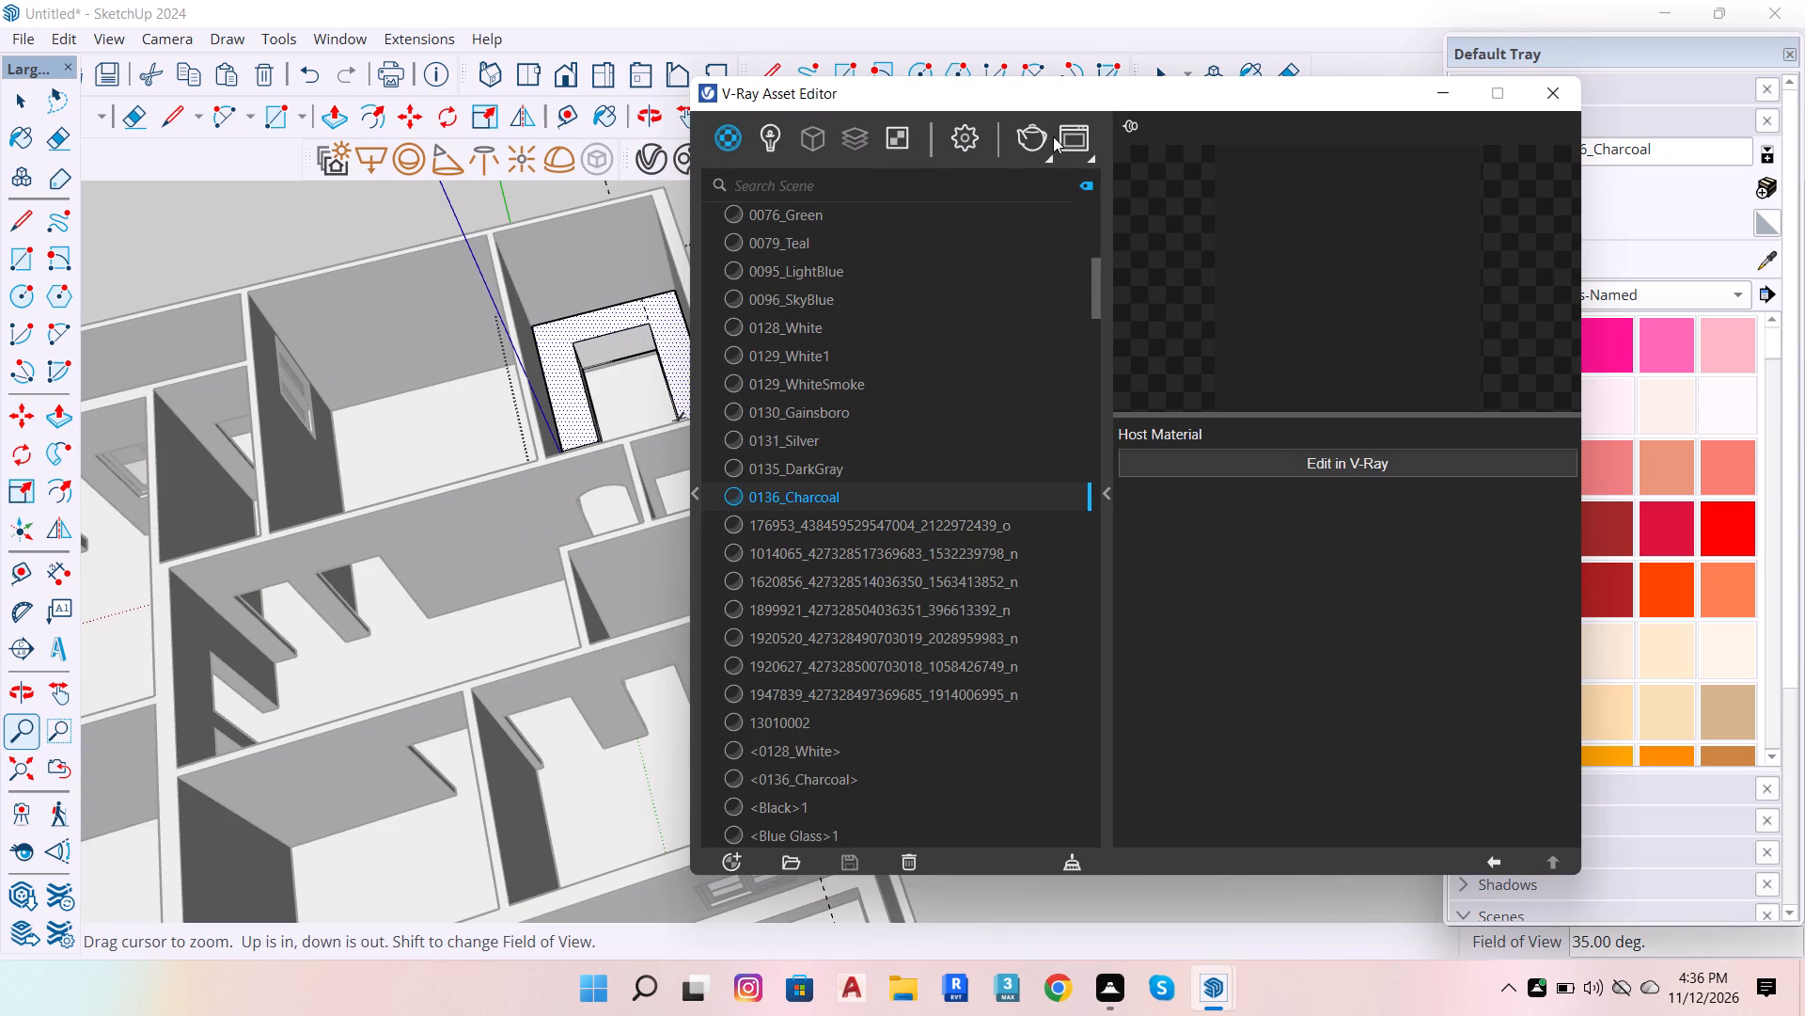
pyautogui.click(963, 134)
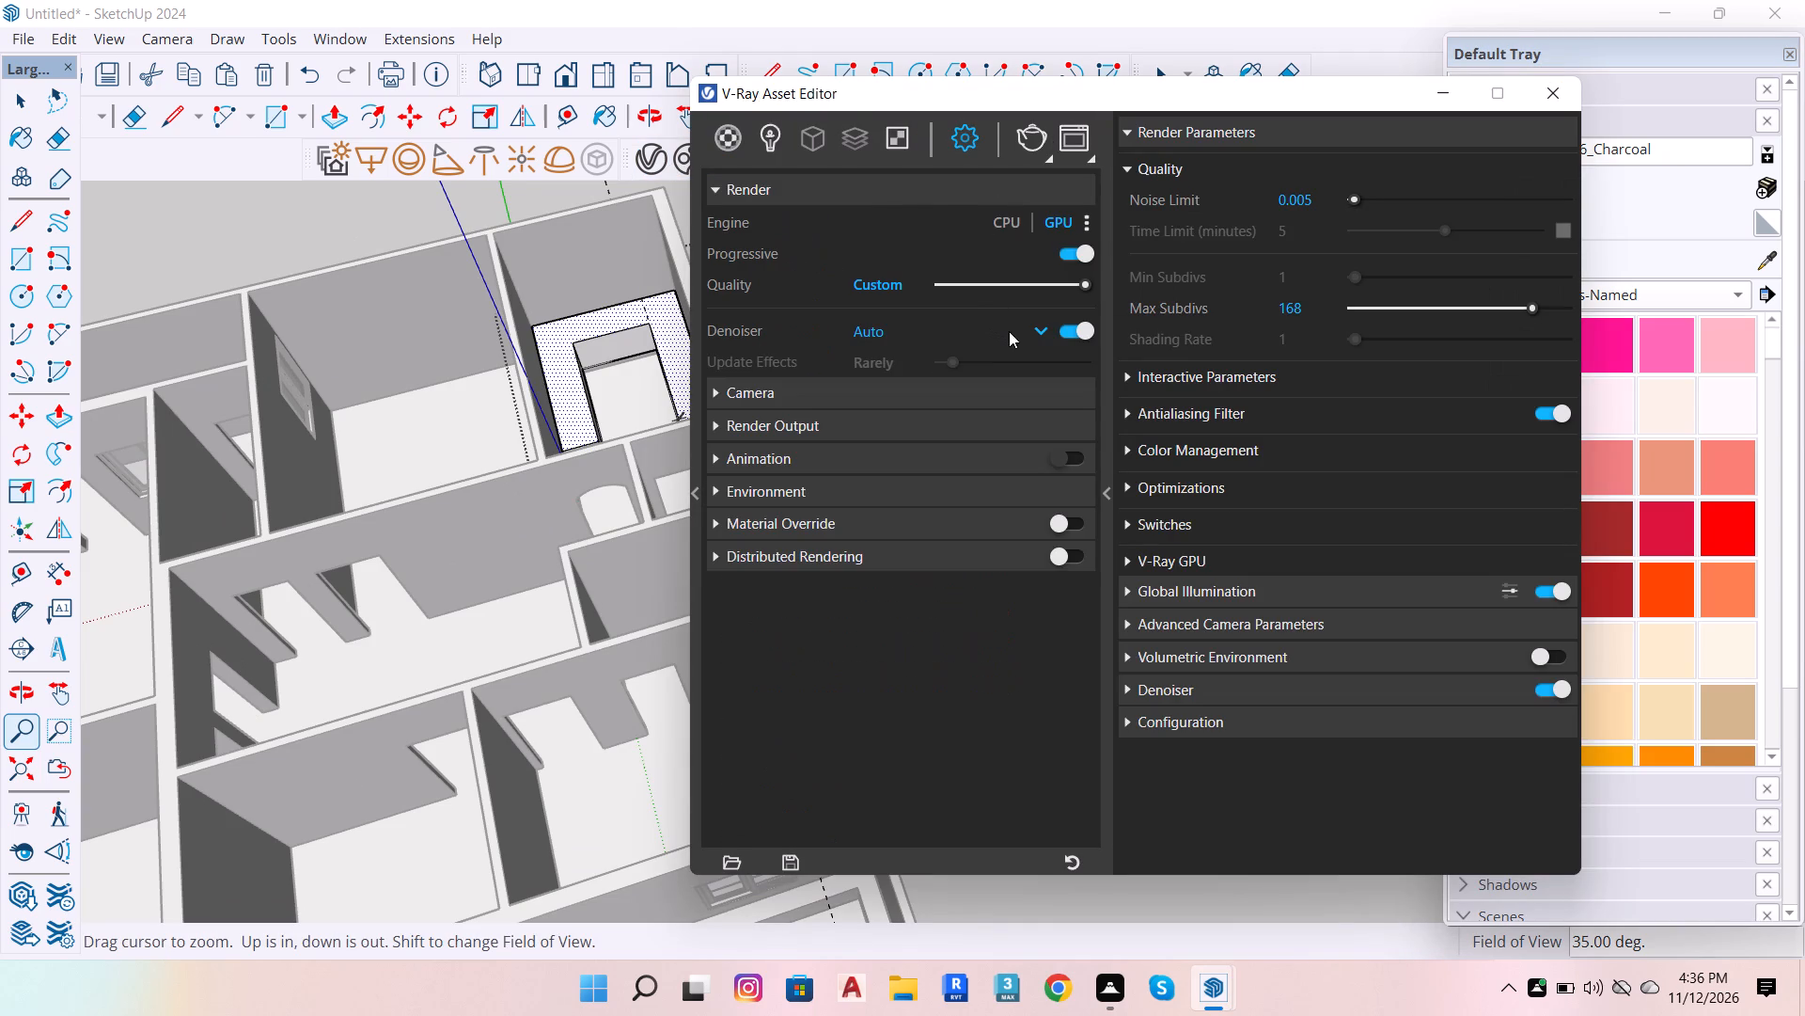
pyautogui.click(729, 864)
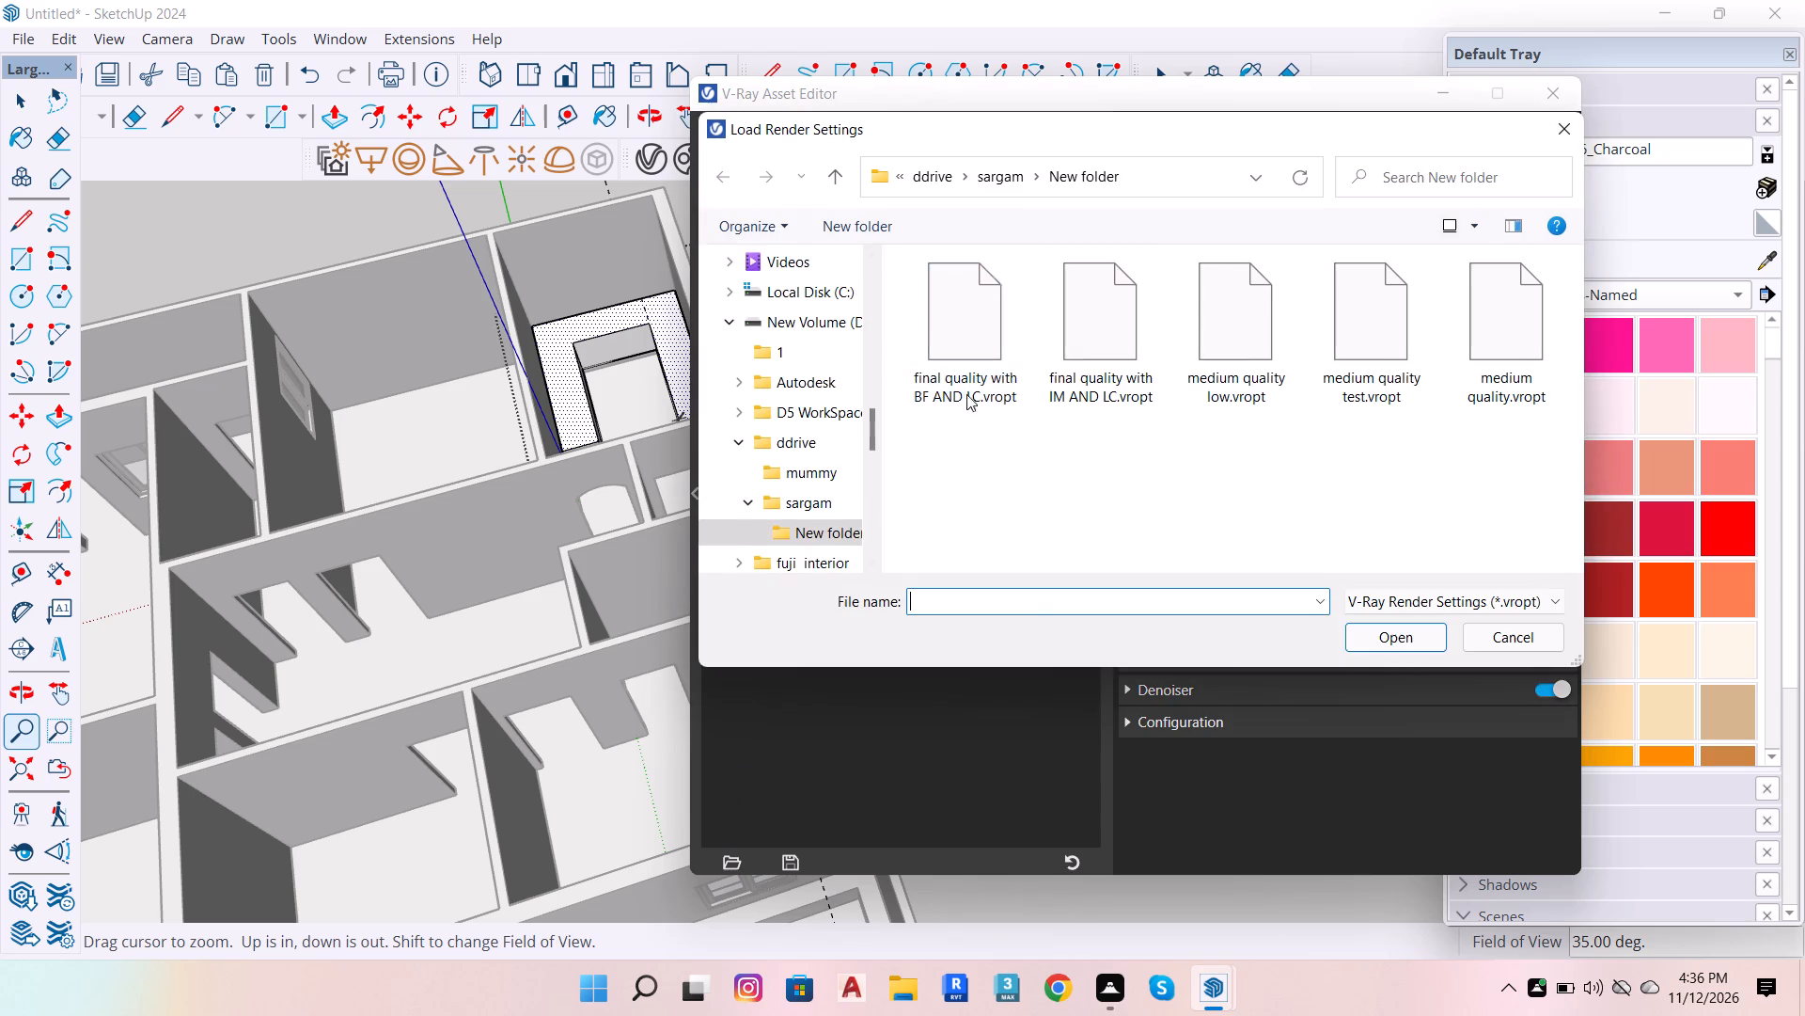
pyautogui.click(1490, 309)
pyautogui.click(1391, 647)
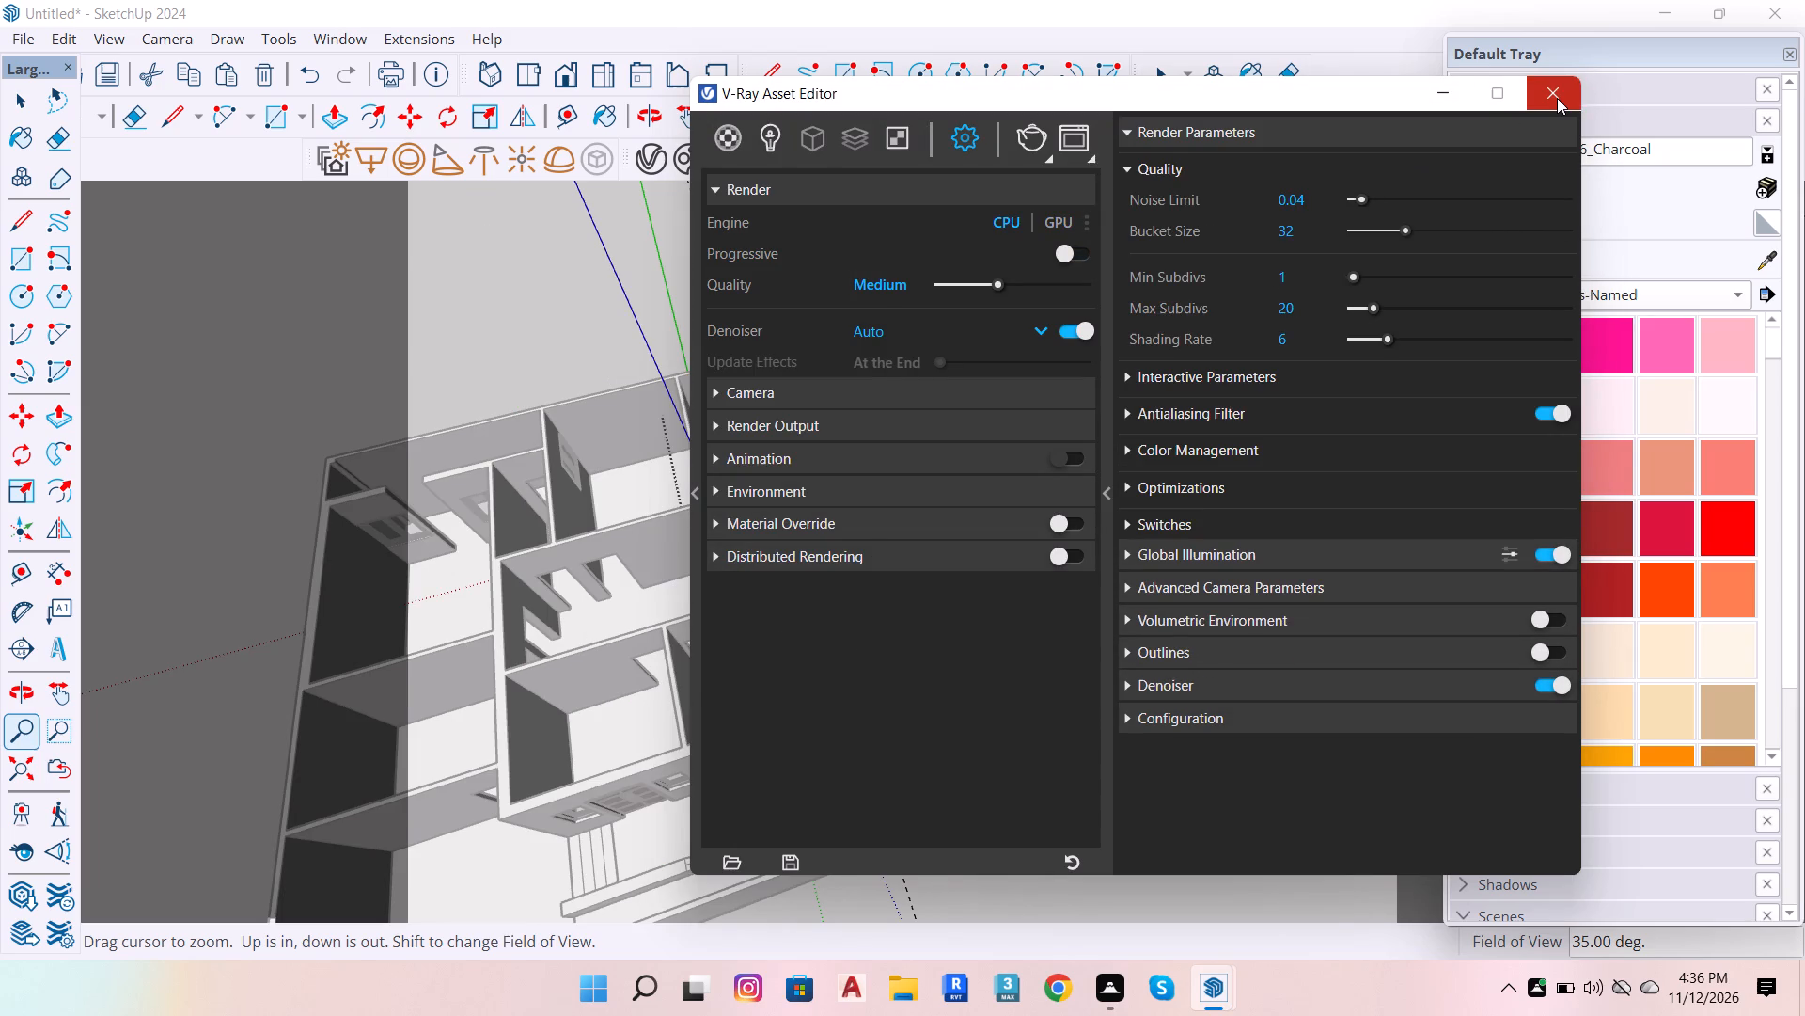
pyautogui.click(1553, 99)
# Leave the open U-shaped counter group in the corner room.
pyautogui.scroll(-4, 1044, 500)
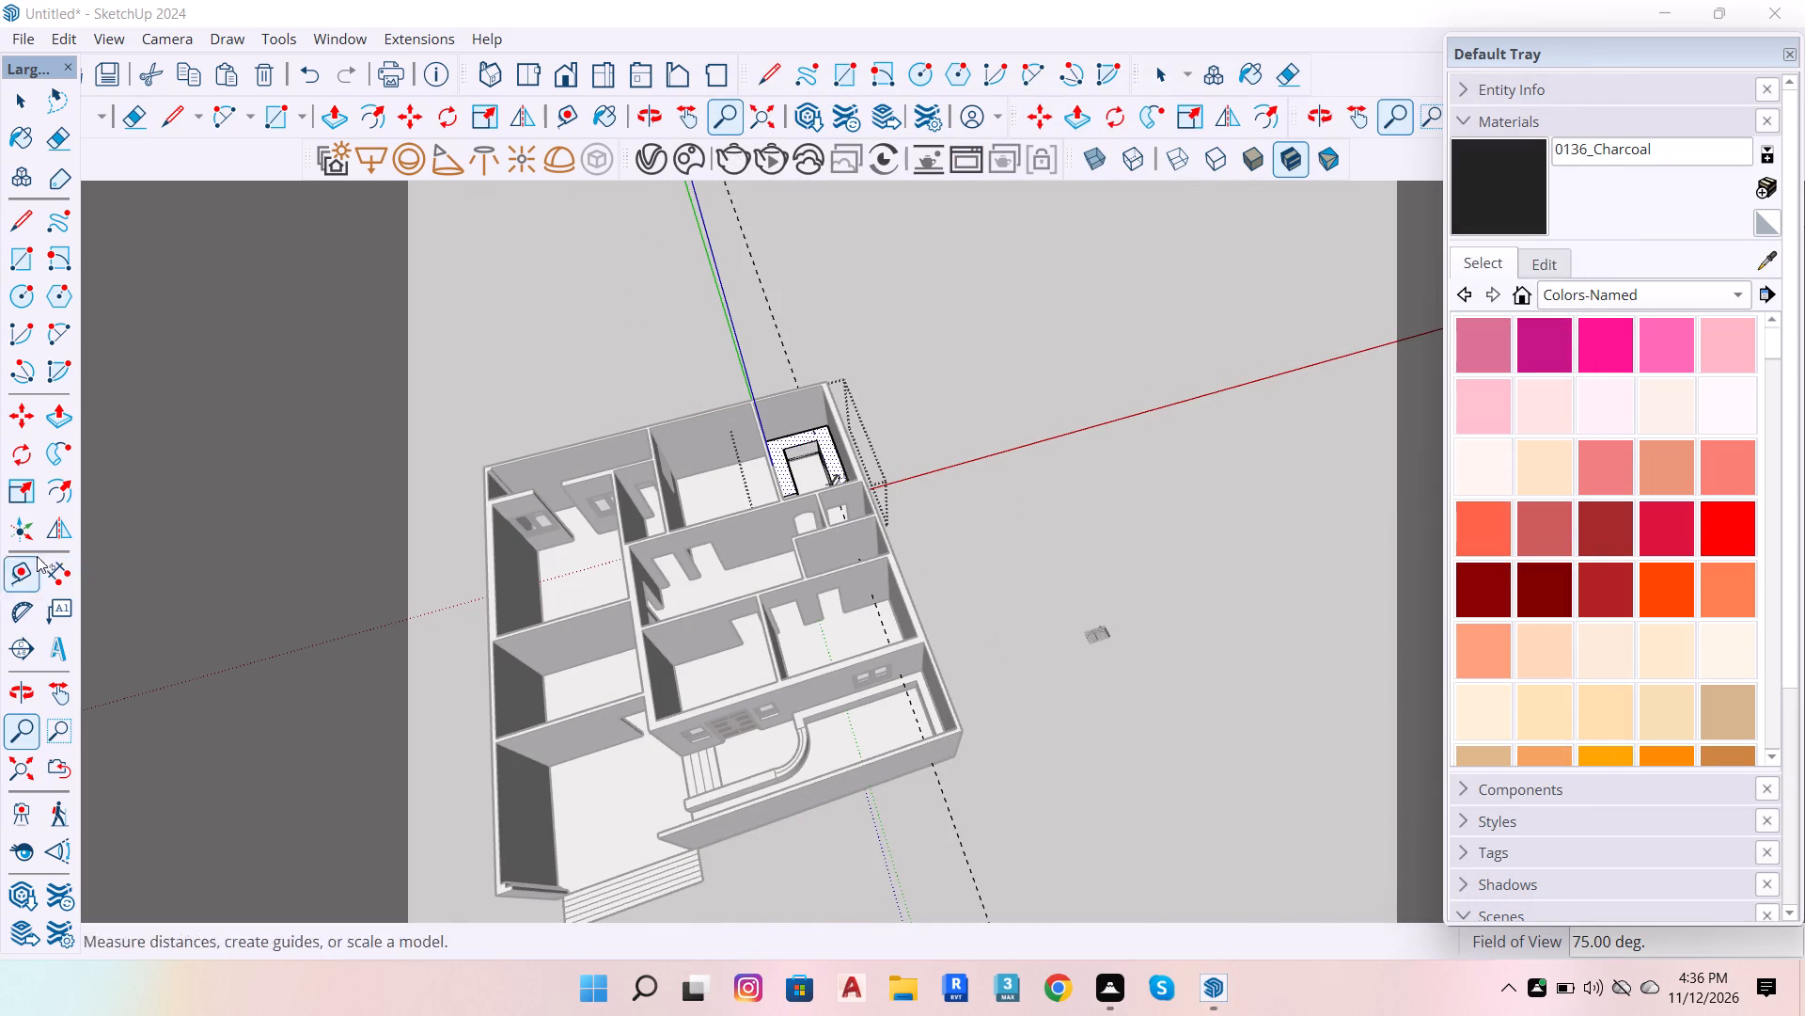
pyautogui.press('o')
pyautogui.moveTo(672, 840); pyautogui.dragTo(718, 703)
pyautogui.press('o')
pyautogui.moveTo(709, 777); pyautogui.dragTo(790, 512)
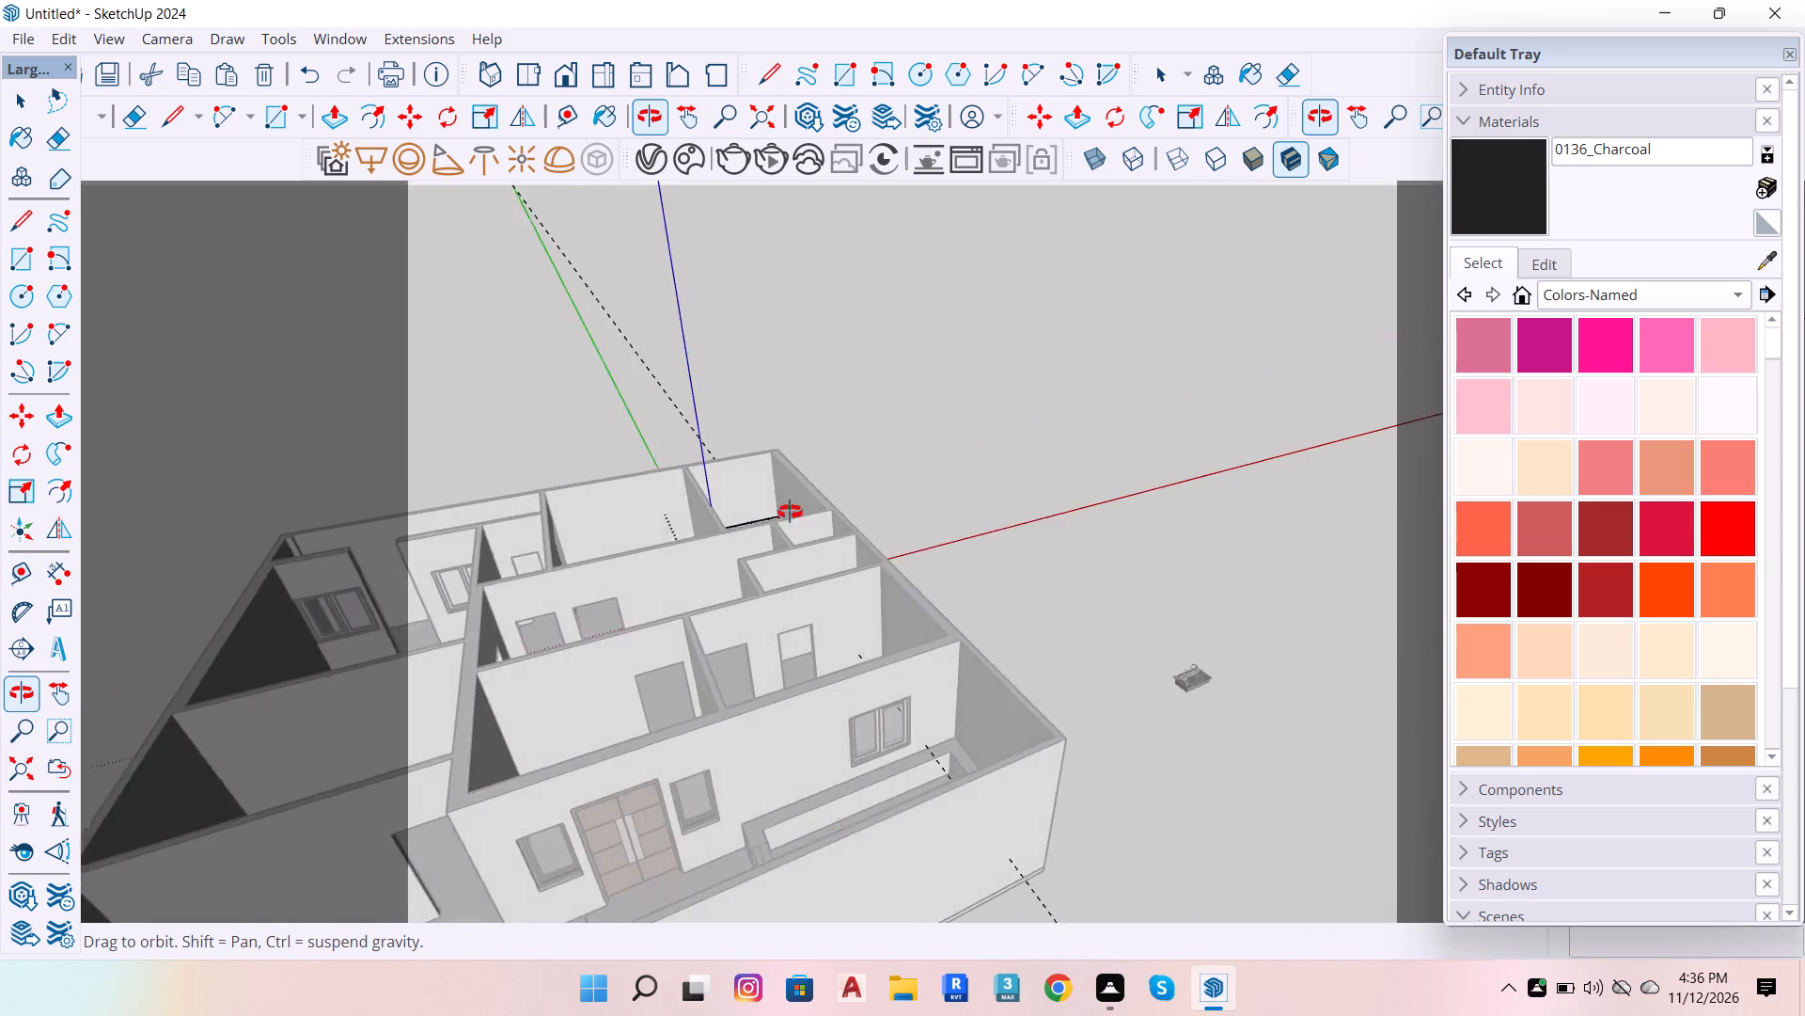
pyautogui.moveTo(790, 512); pyautogui.dragTo(795, 507)
pyautogui.scroll(-8, 886, 511)
pyautogui.scroll(5, 755, 751)
pyautogui.press('space')
pyautogui.click(1178, 467)
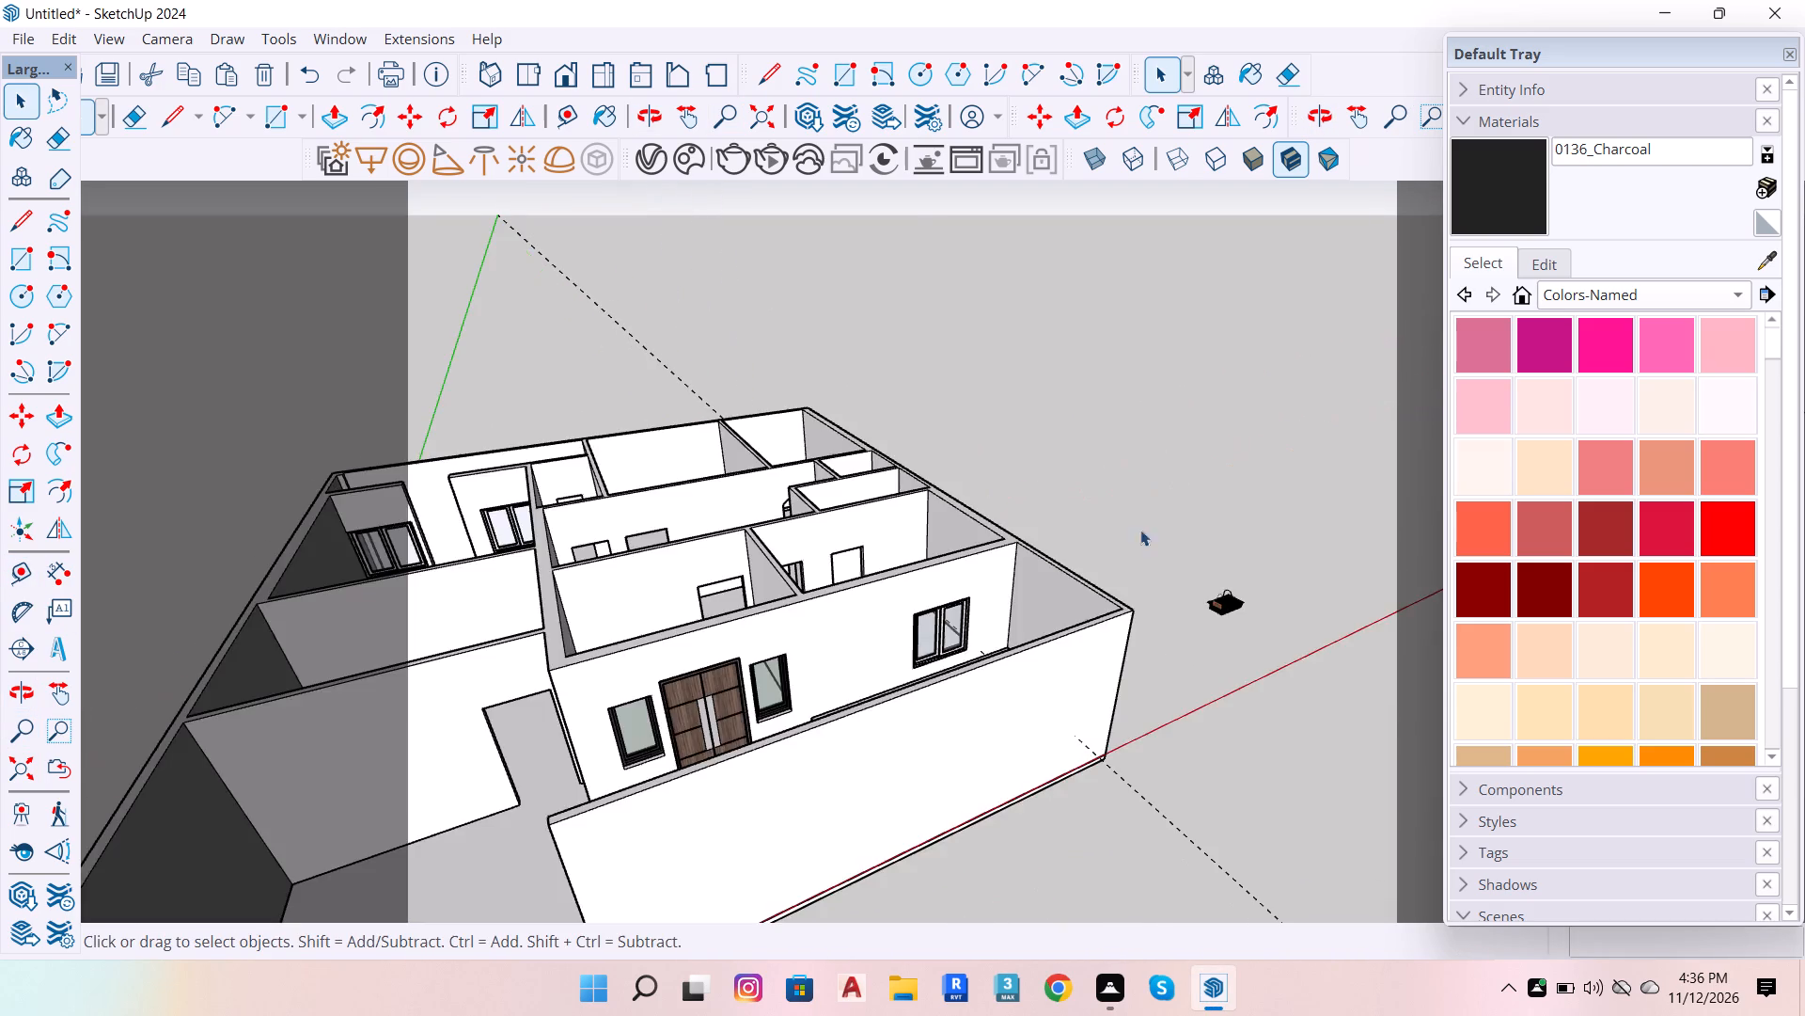
# Start a V-Ray render of a close, frontal view of the wooden double entrance door and its two flanking windows.
pyautogui.scroll(6, 753, 725)
pyautogui.scroll(-4, 807, 630)
pyautogui.press('o')
pyautogui.moveTo(832, 635); pyautogui.dragTo(459, 653)
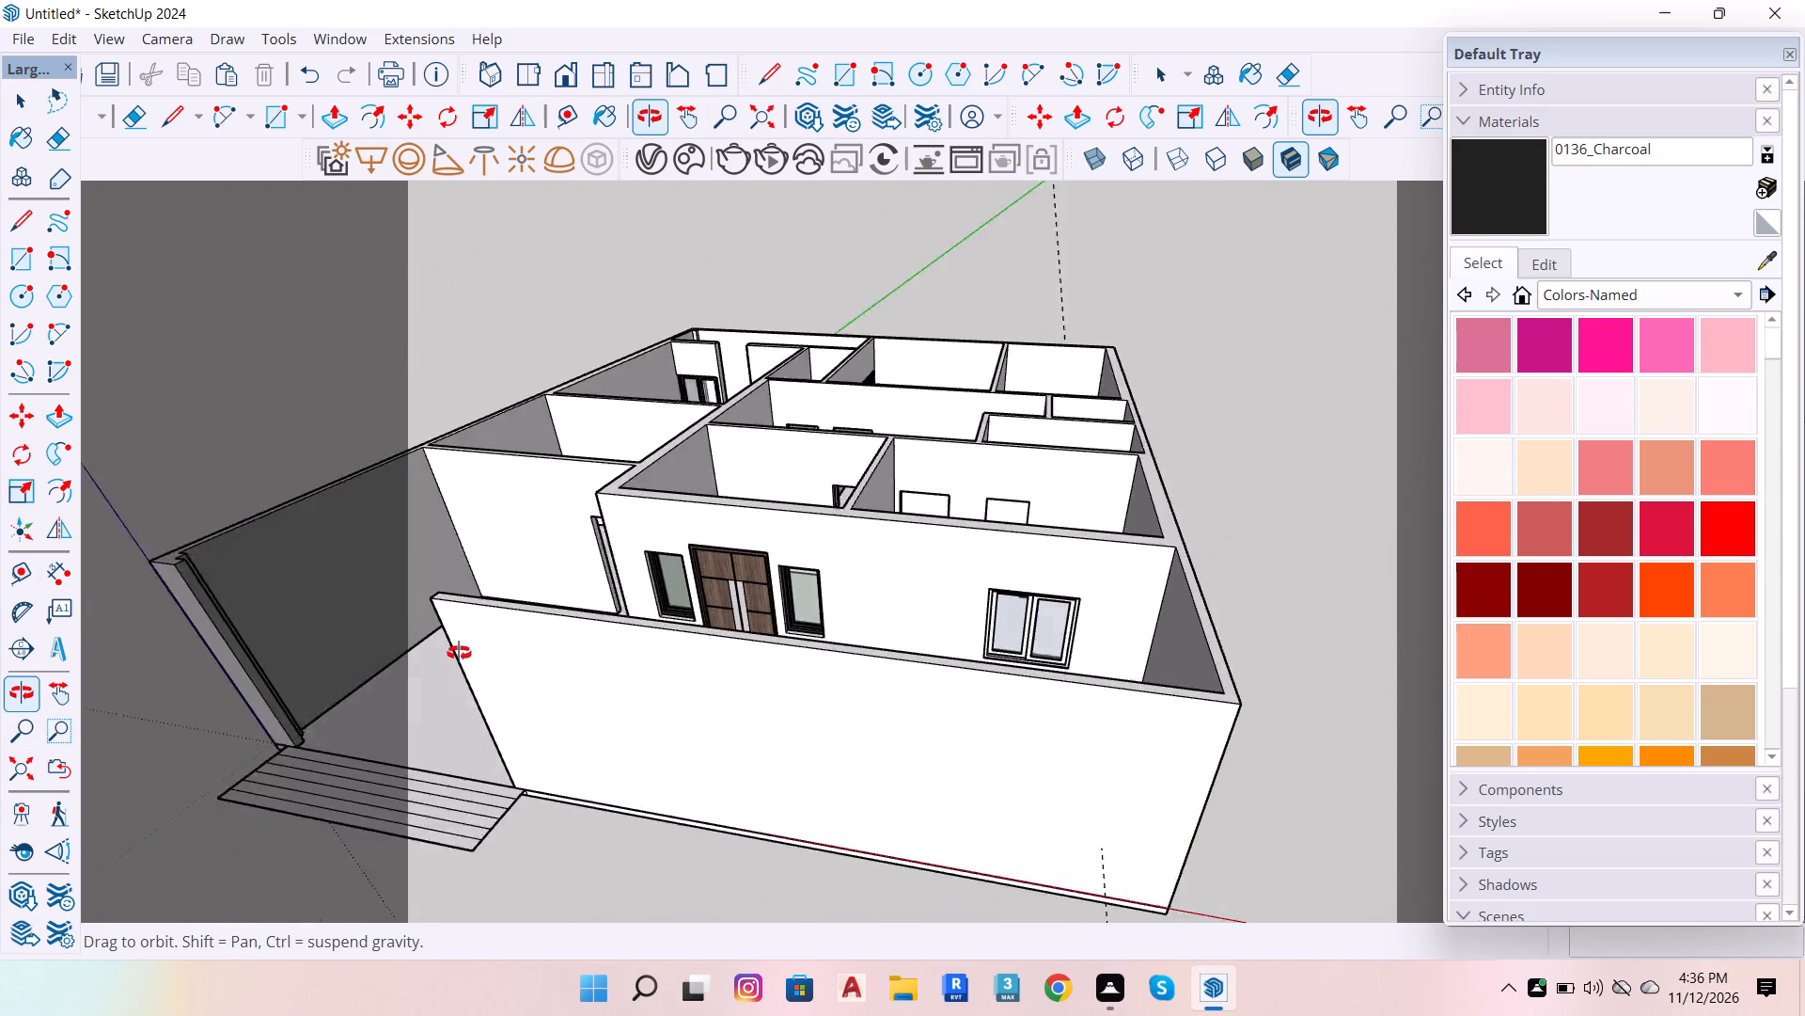
pyautogui.moveTo(459, 653); pyautogui.dragTo(453, 641)
pyautogui.scroll(5, 594, 564)
pyautogui.scroll(5, 722, 595)
pyautogui.moveTo(793, 603); pyautogui.dragTo(861, 545)
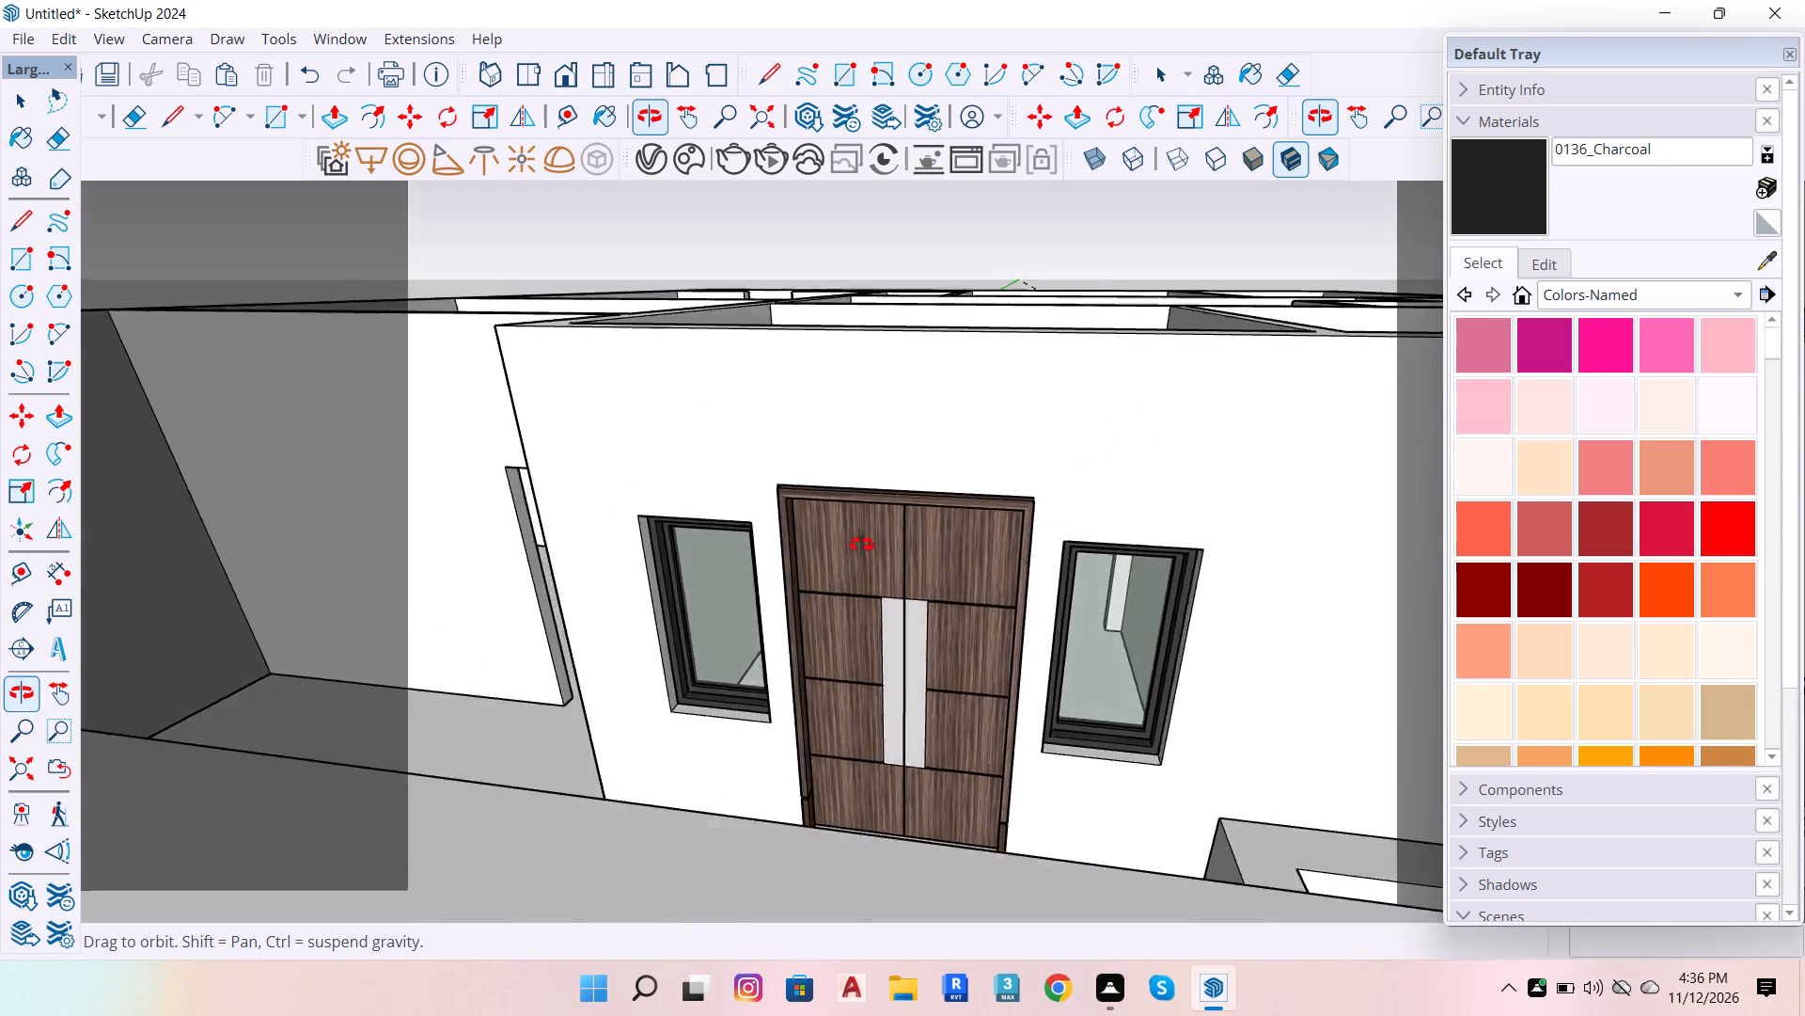
pyautogui.moveTo(861, 545); pyautogui.dragTo(885, 628)
pyautogui.scroll(4, 889, 642)
pyautogui.moveTo(864, 605); pyautogui.dragTo(875, 523)
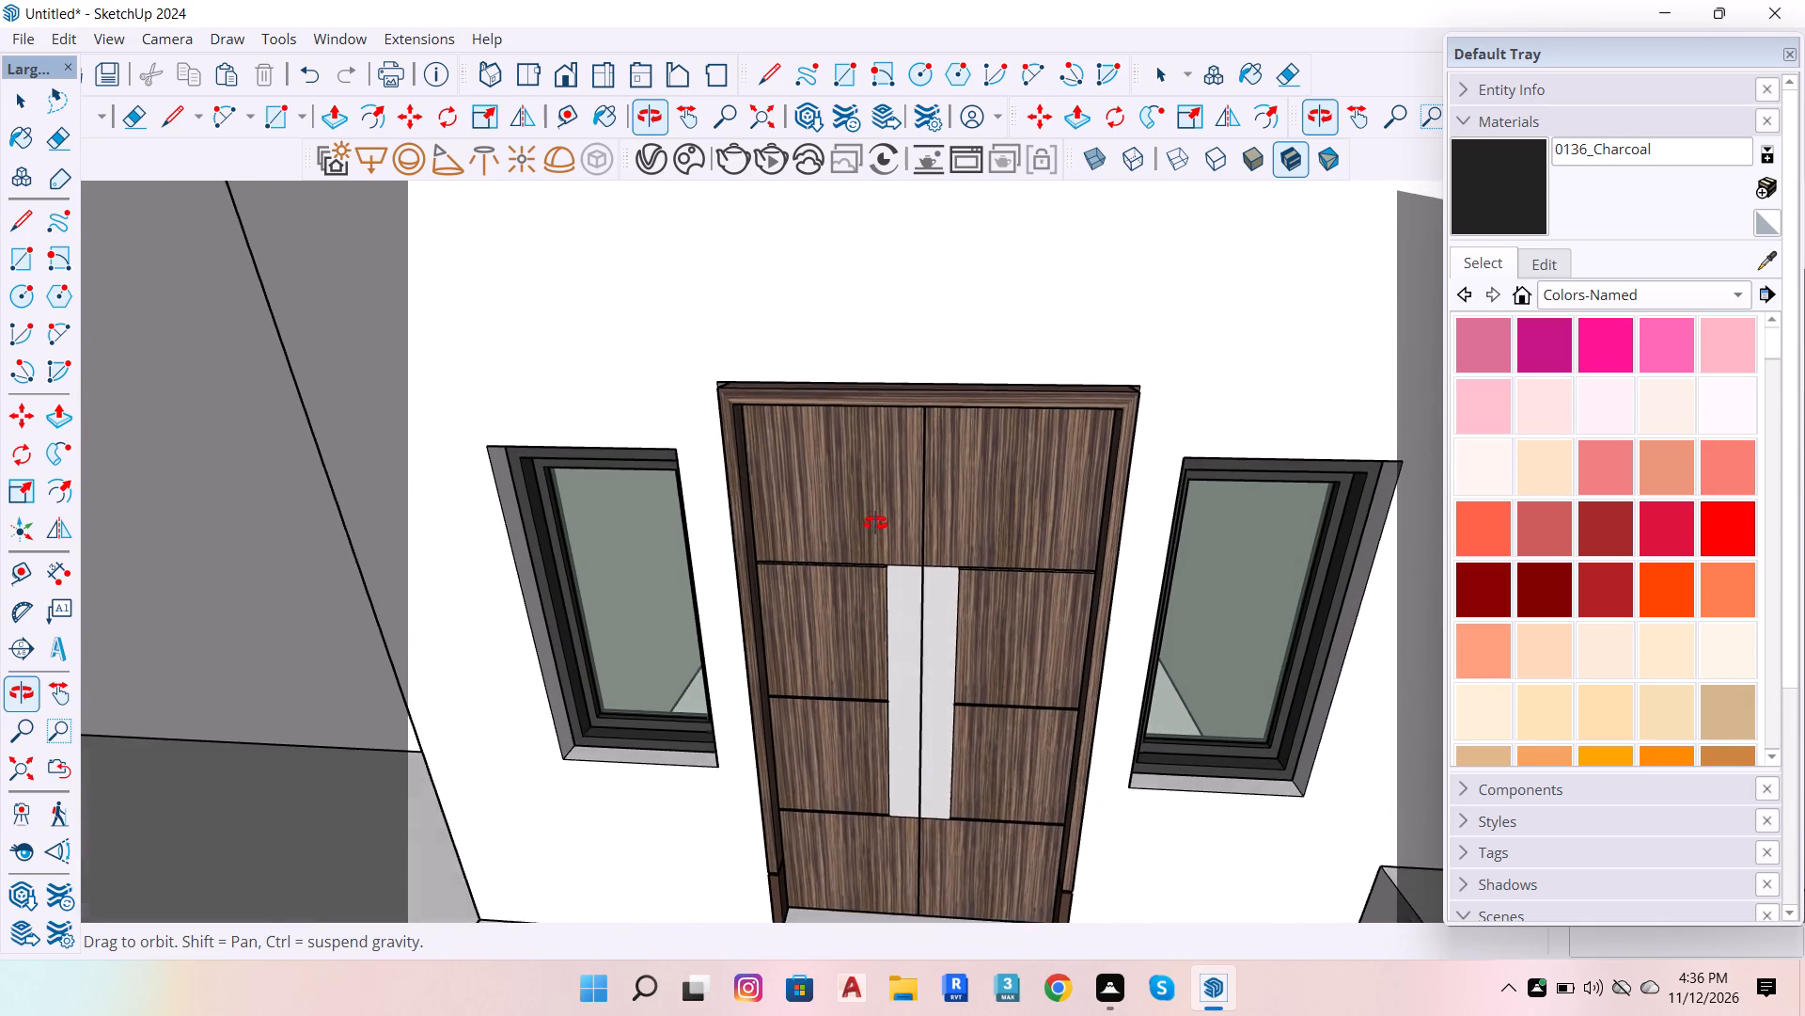
pyautogui.moveTo(875, 523); pyautogui.dragTo(875, 515)
pyautogui.click(738, 162)
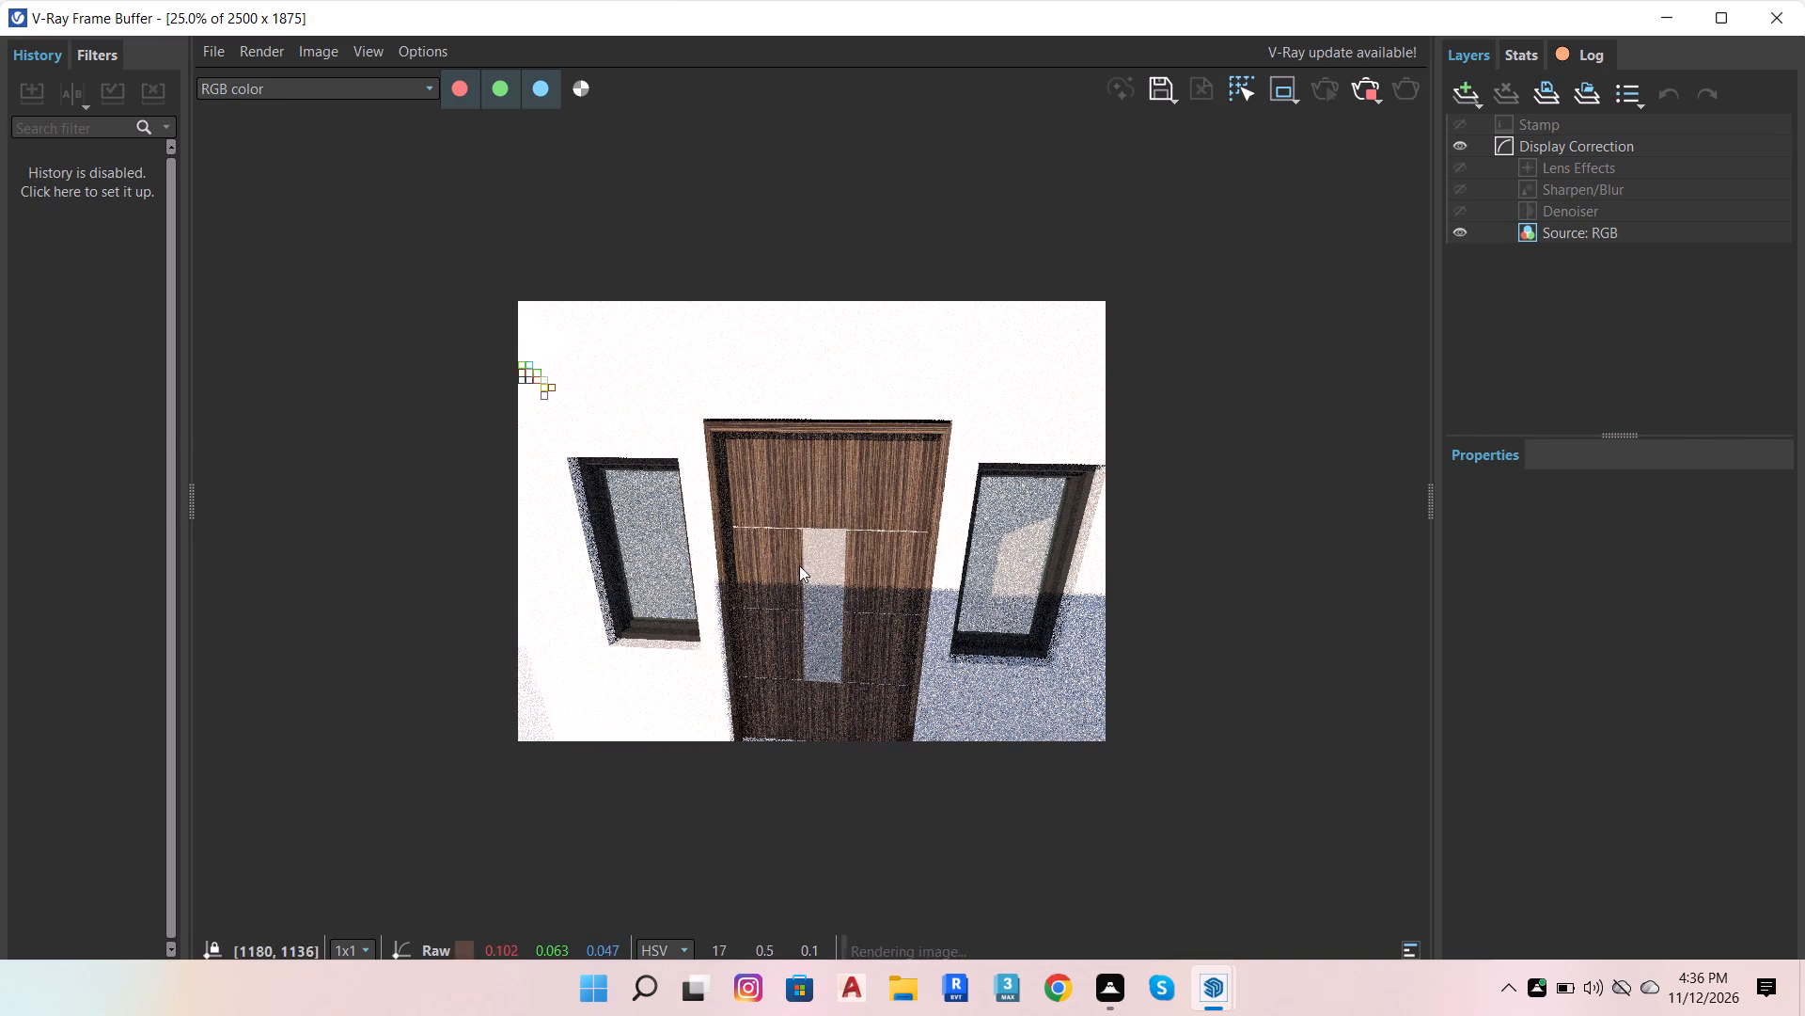
# Examine the entrance door render in the V-Ray Frame Buffer, checking the wood grain, door frame and windows as it is processed.
pyautogui.scroll(2, 557, 380)
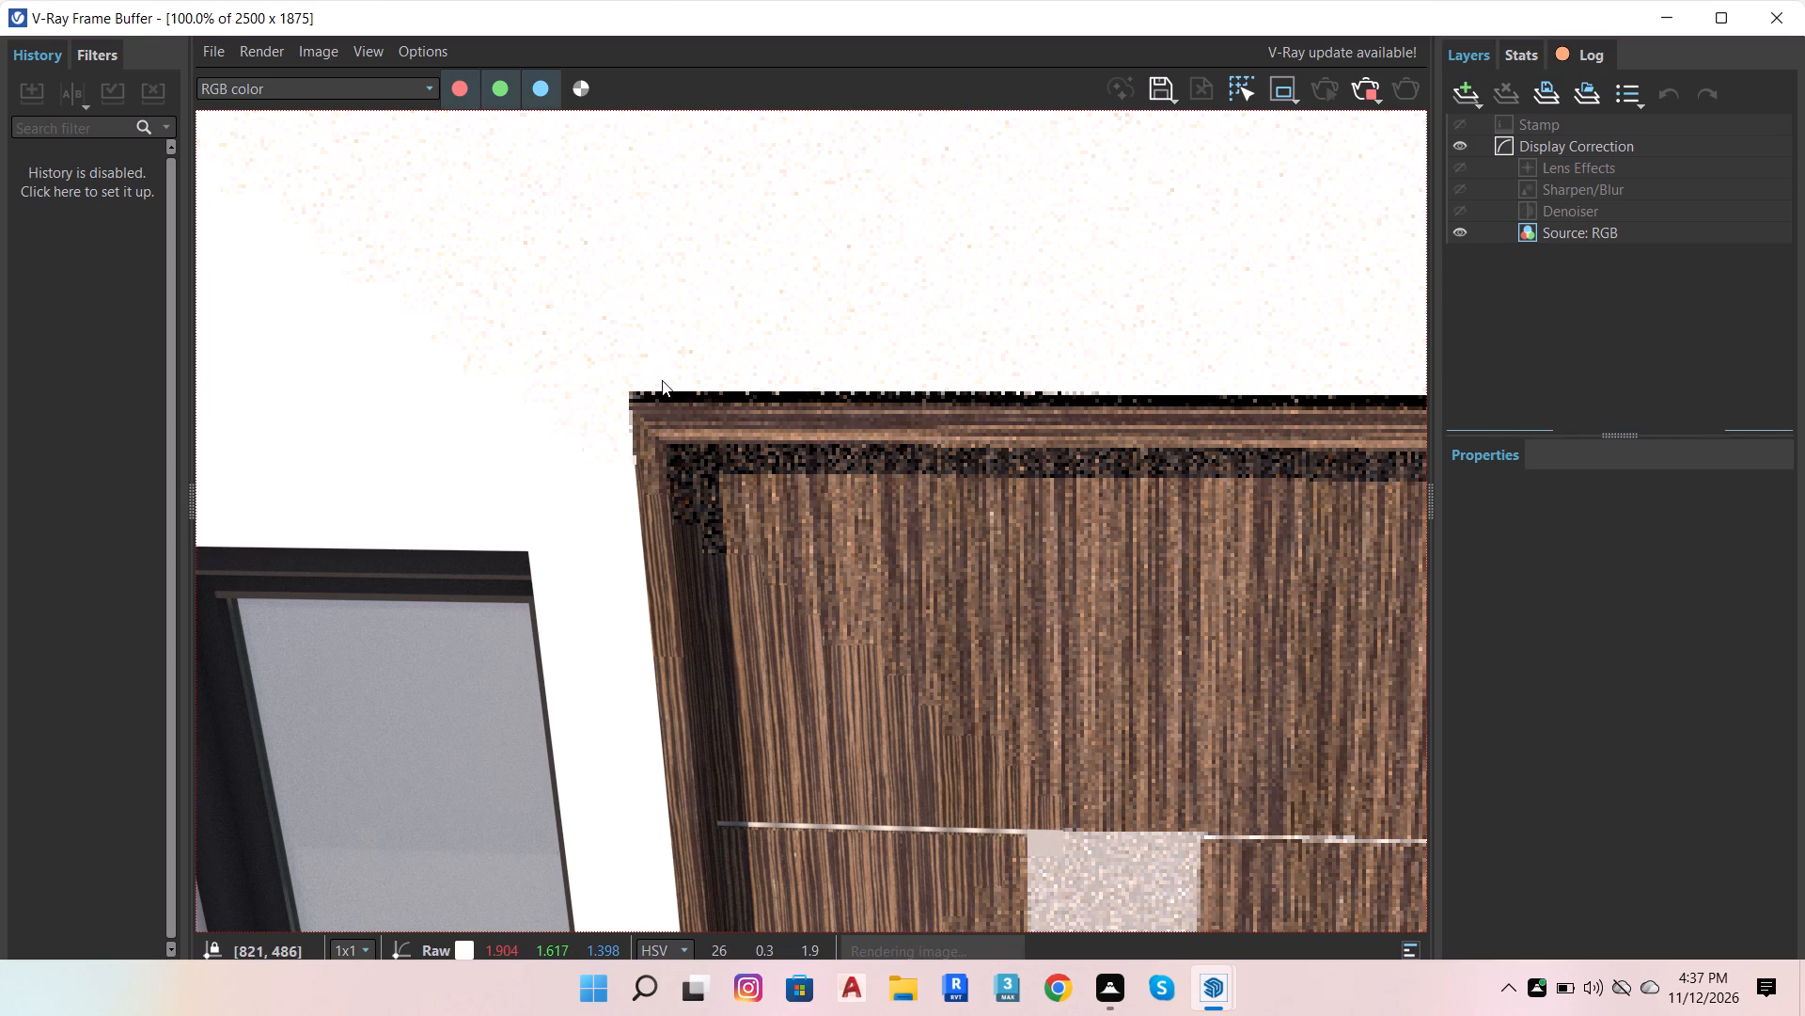
pyautogui.scroll(-3, 662, 380)
pyautogui.scroll(-3, 726, 439)
pyautogui.scroll(-2, 835, 462)
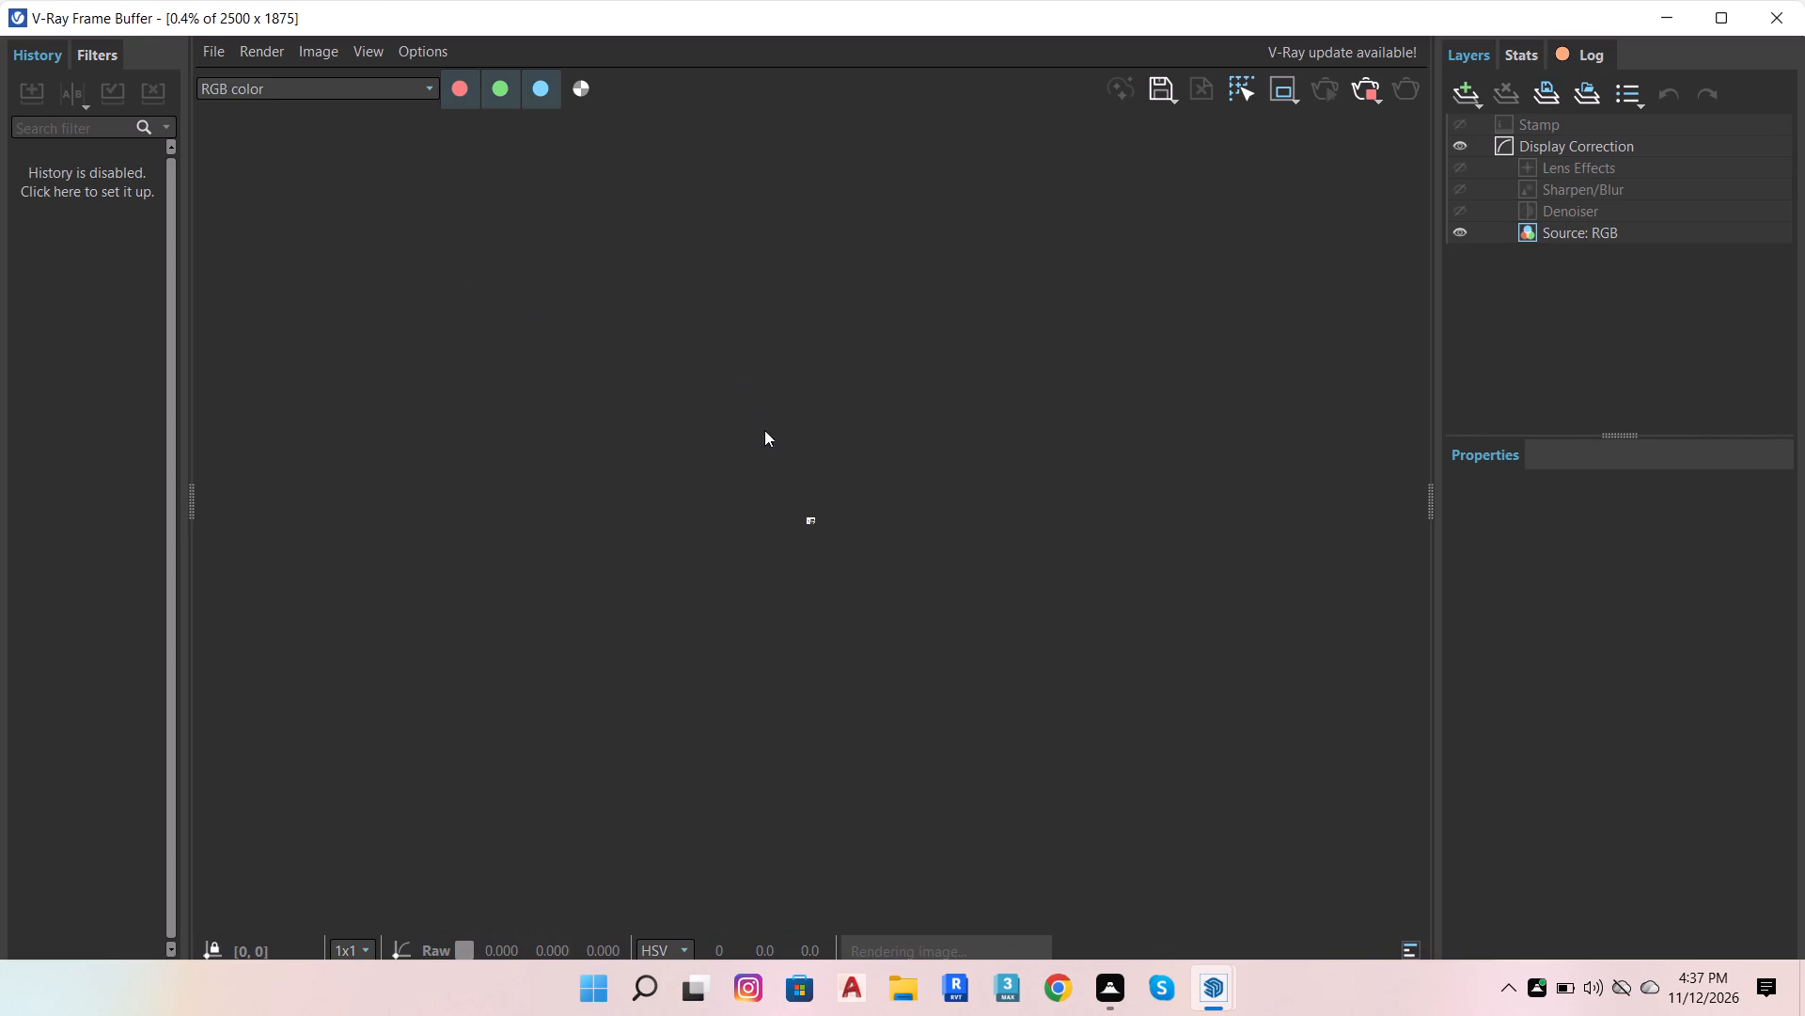
pyautogui.scroll(15, 775, 515)
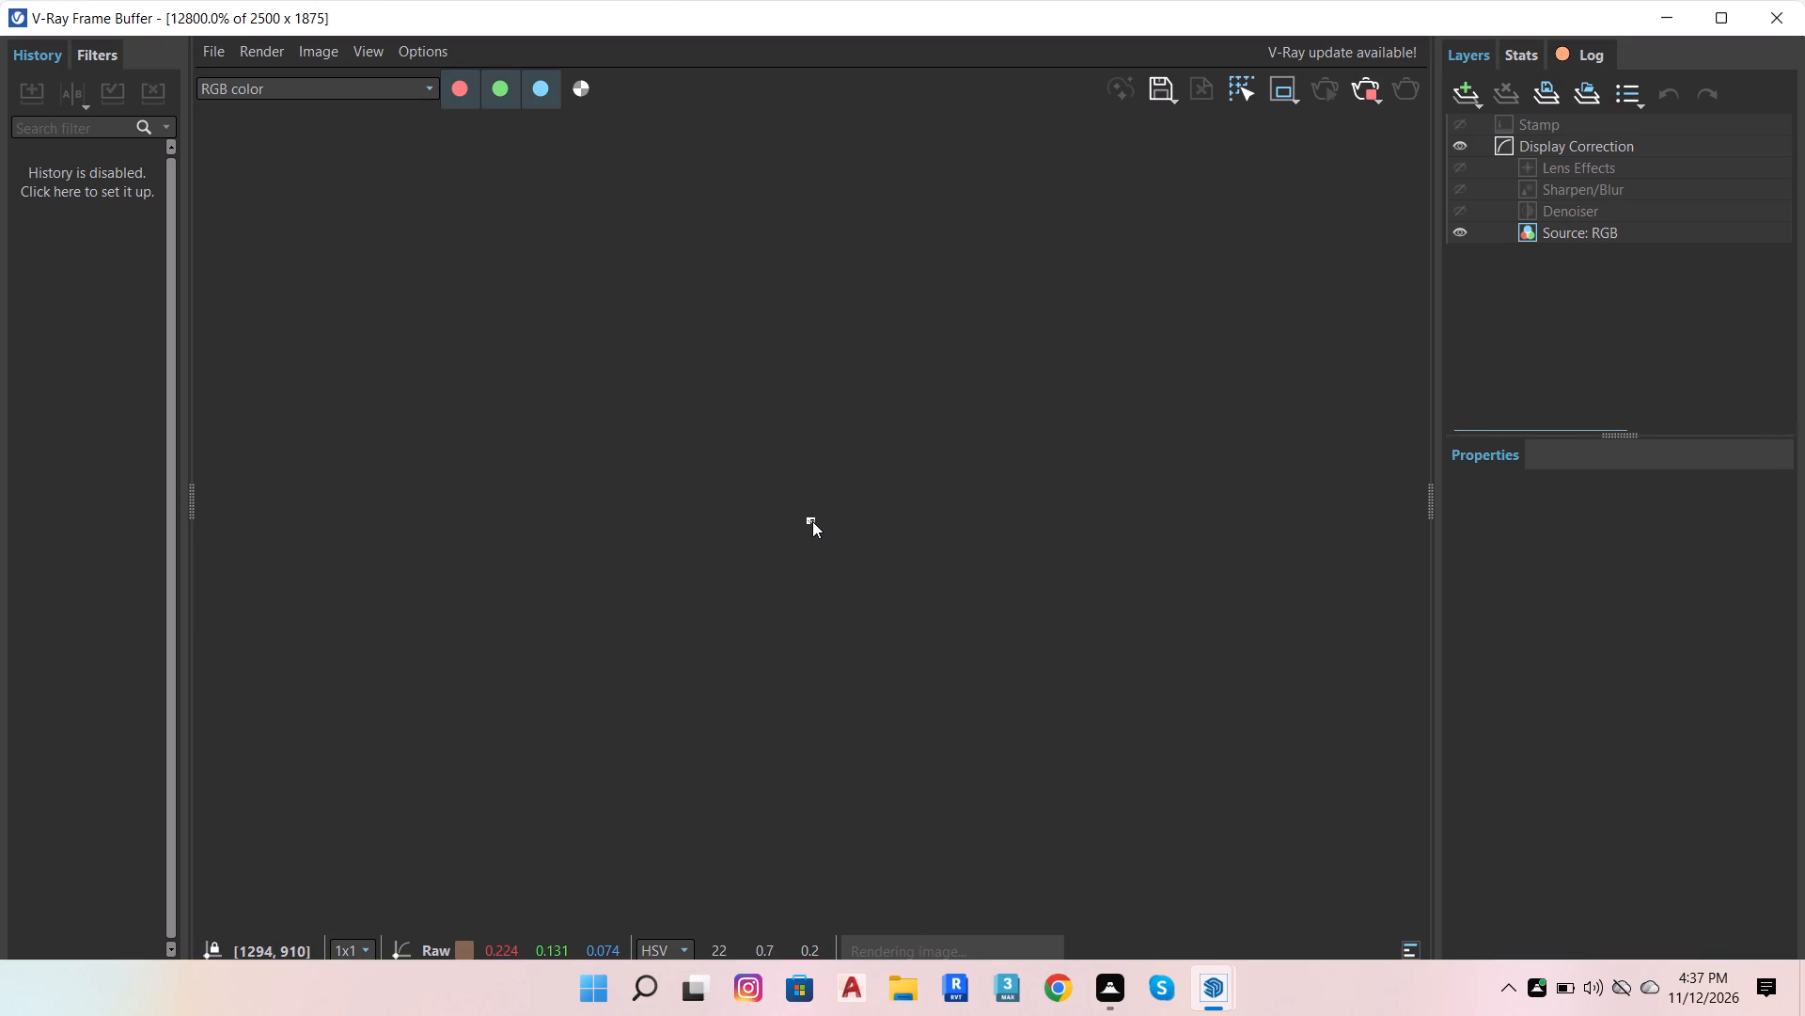
pyautogui.scroll(14, 801, 521)
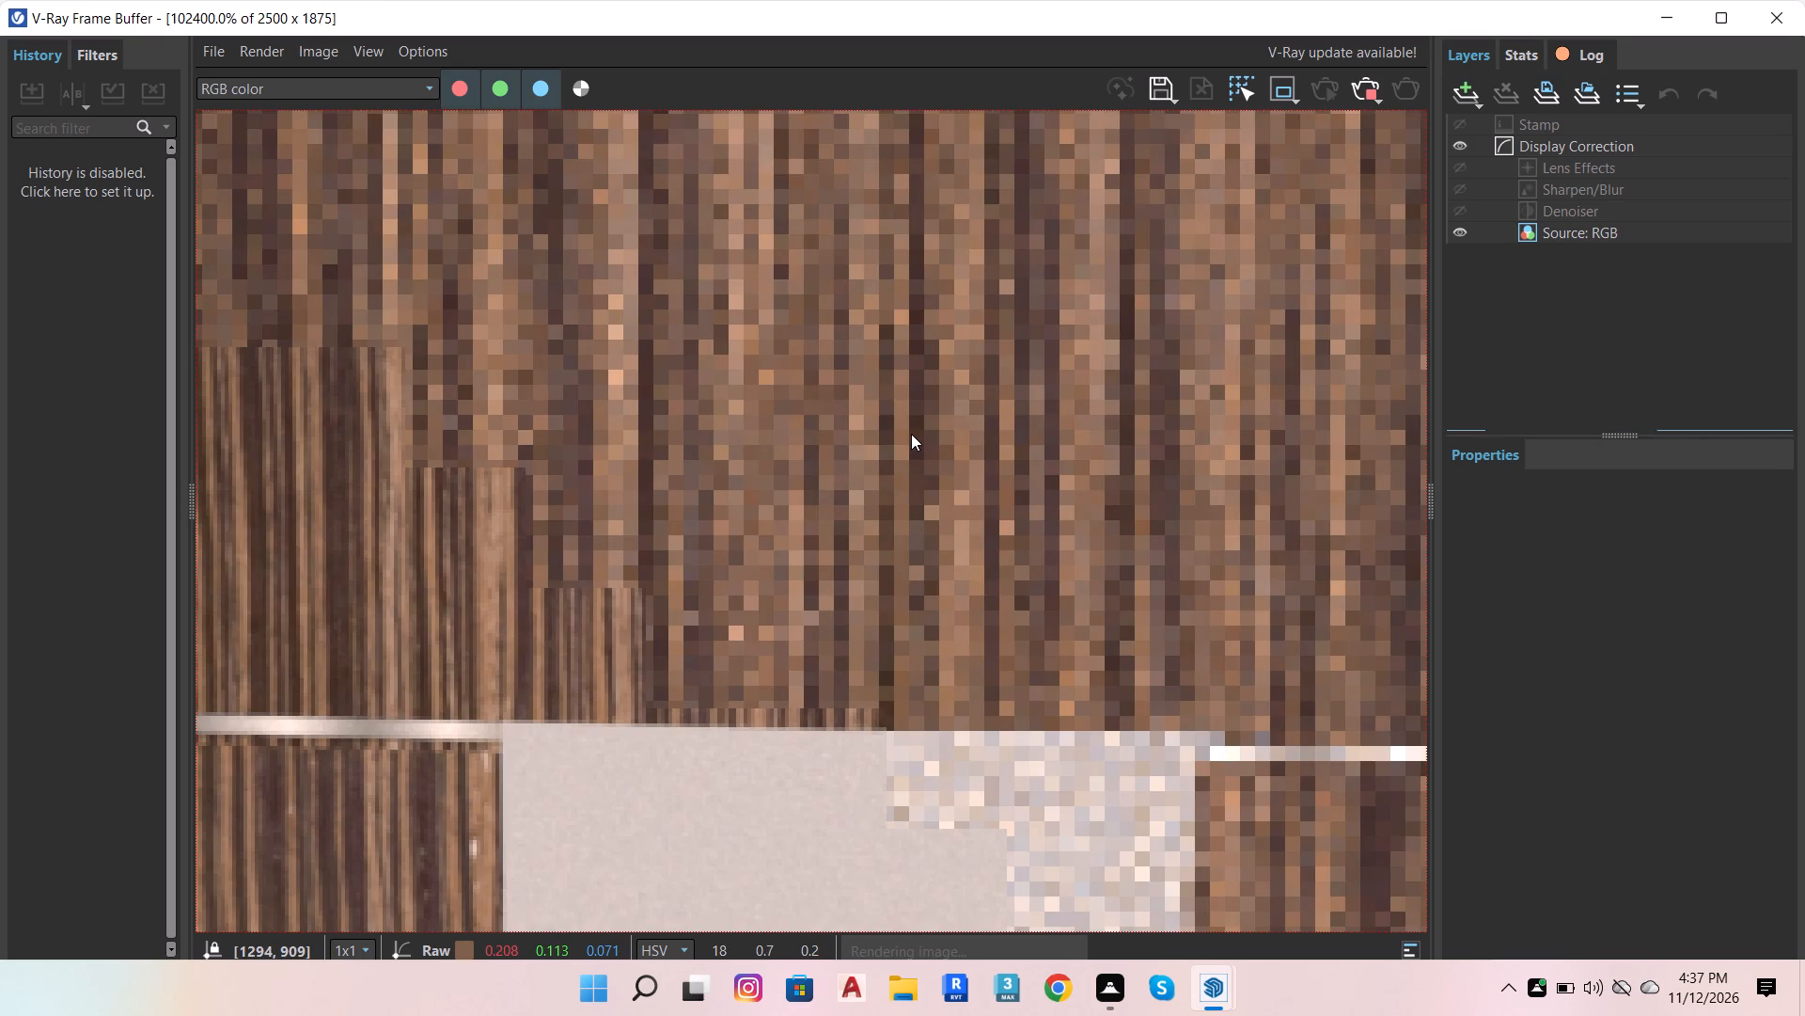
pyautogui.scroll(-2, 879, 433)
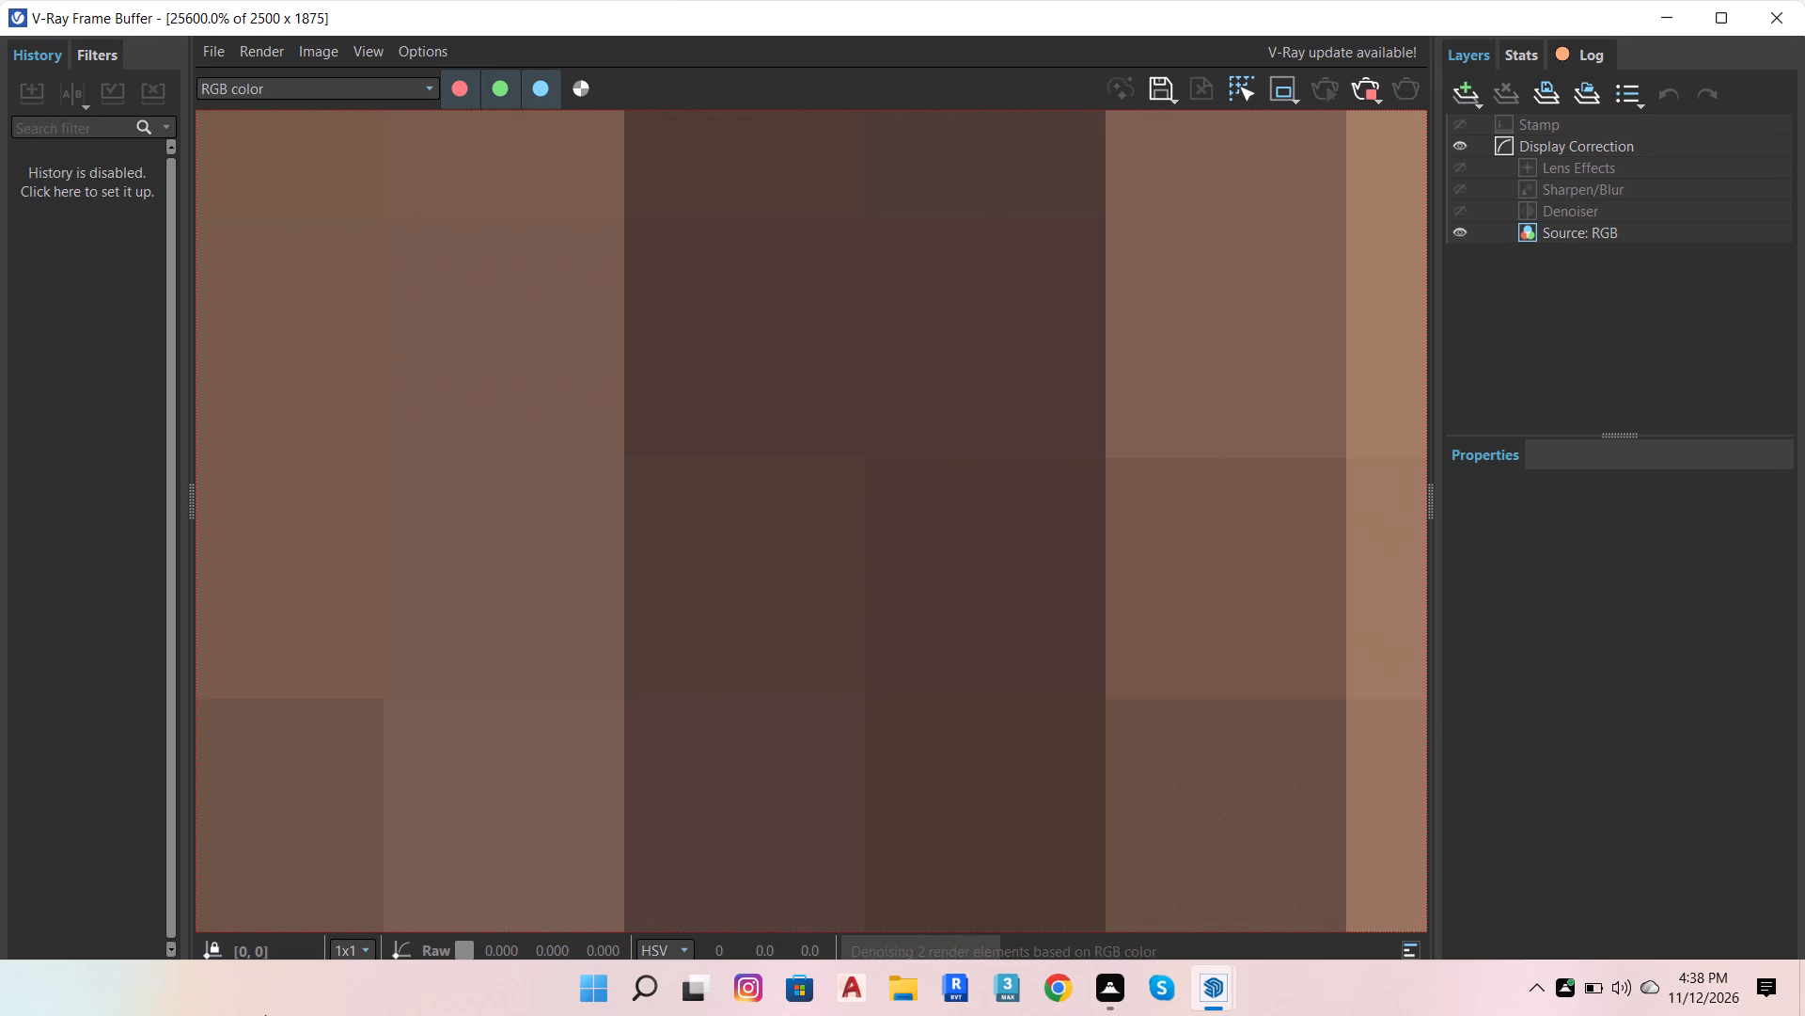
pyautogui.scroll(-2, 728, 535)
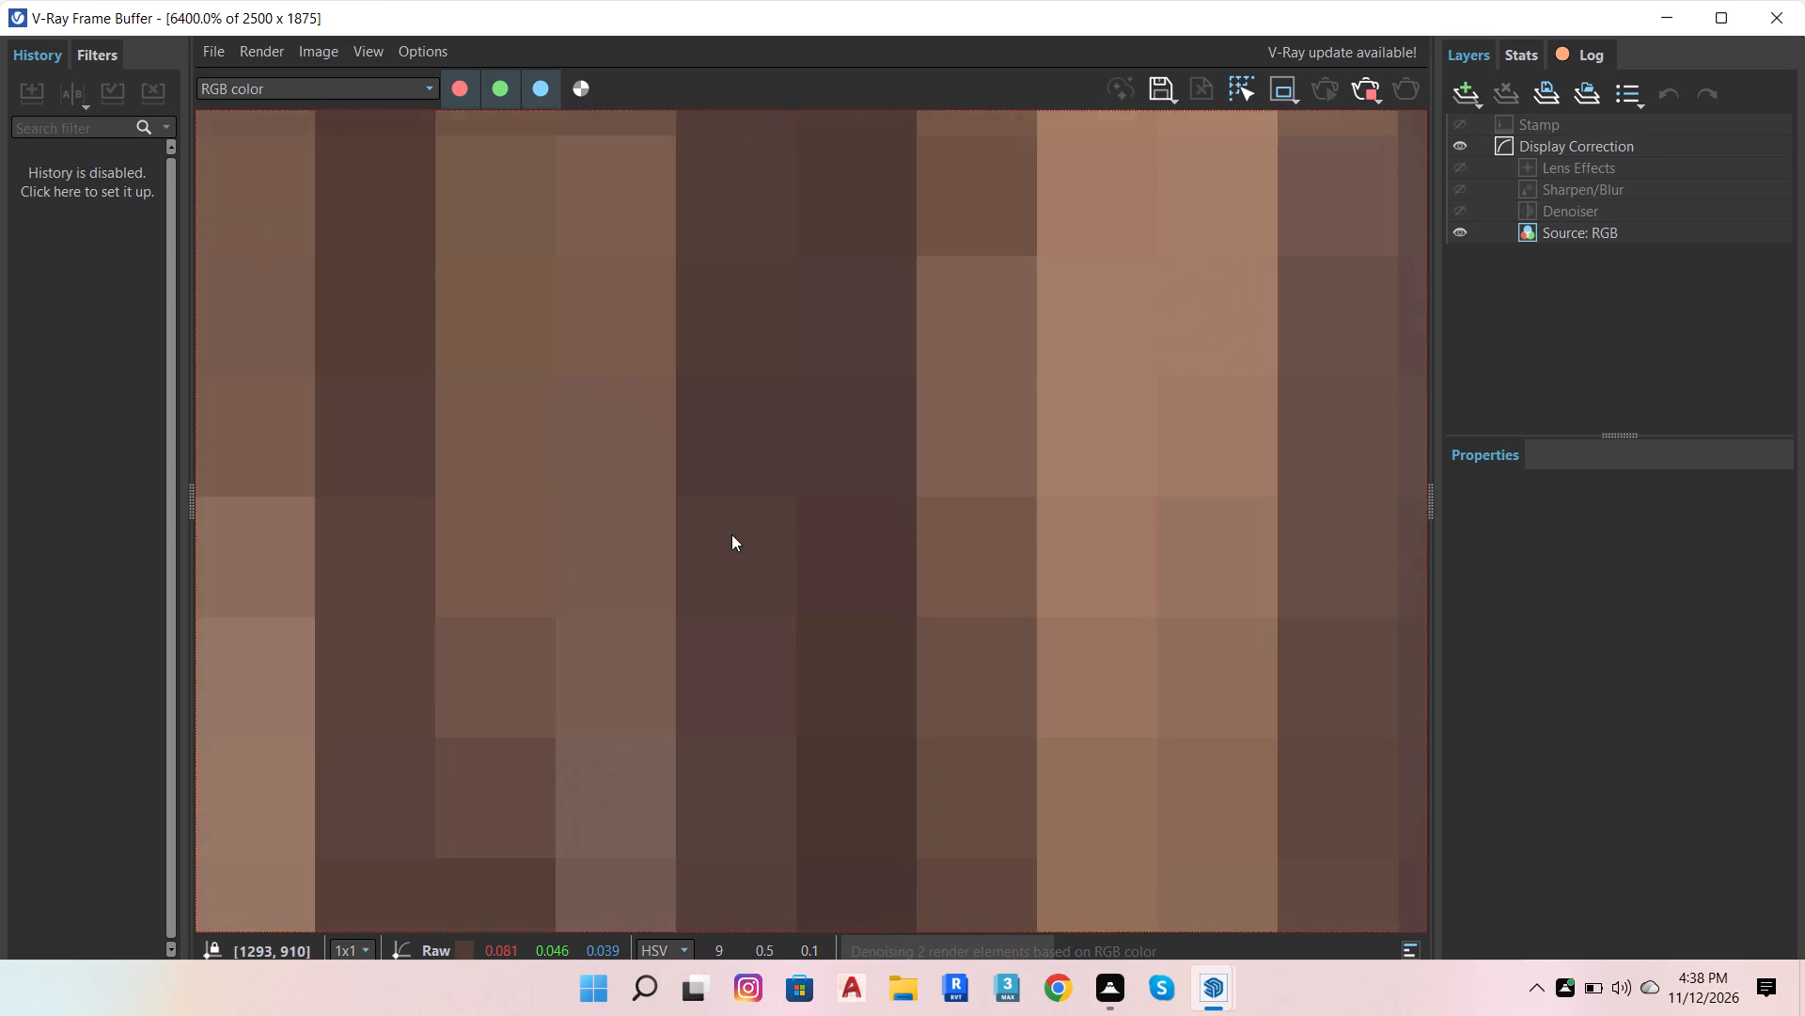
pyautogui.scroll(-8, 731, 534)
pyautogui.scroll(1, 844, 508)
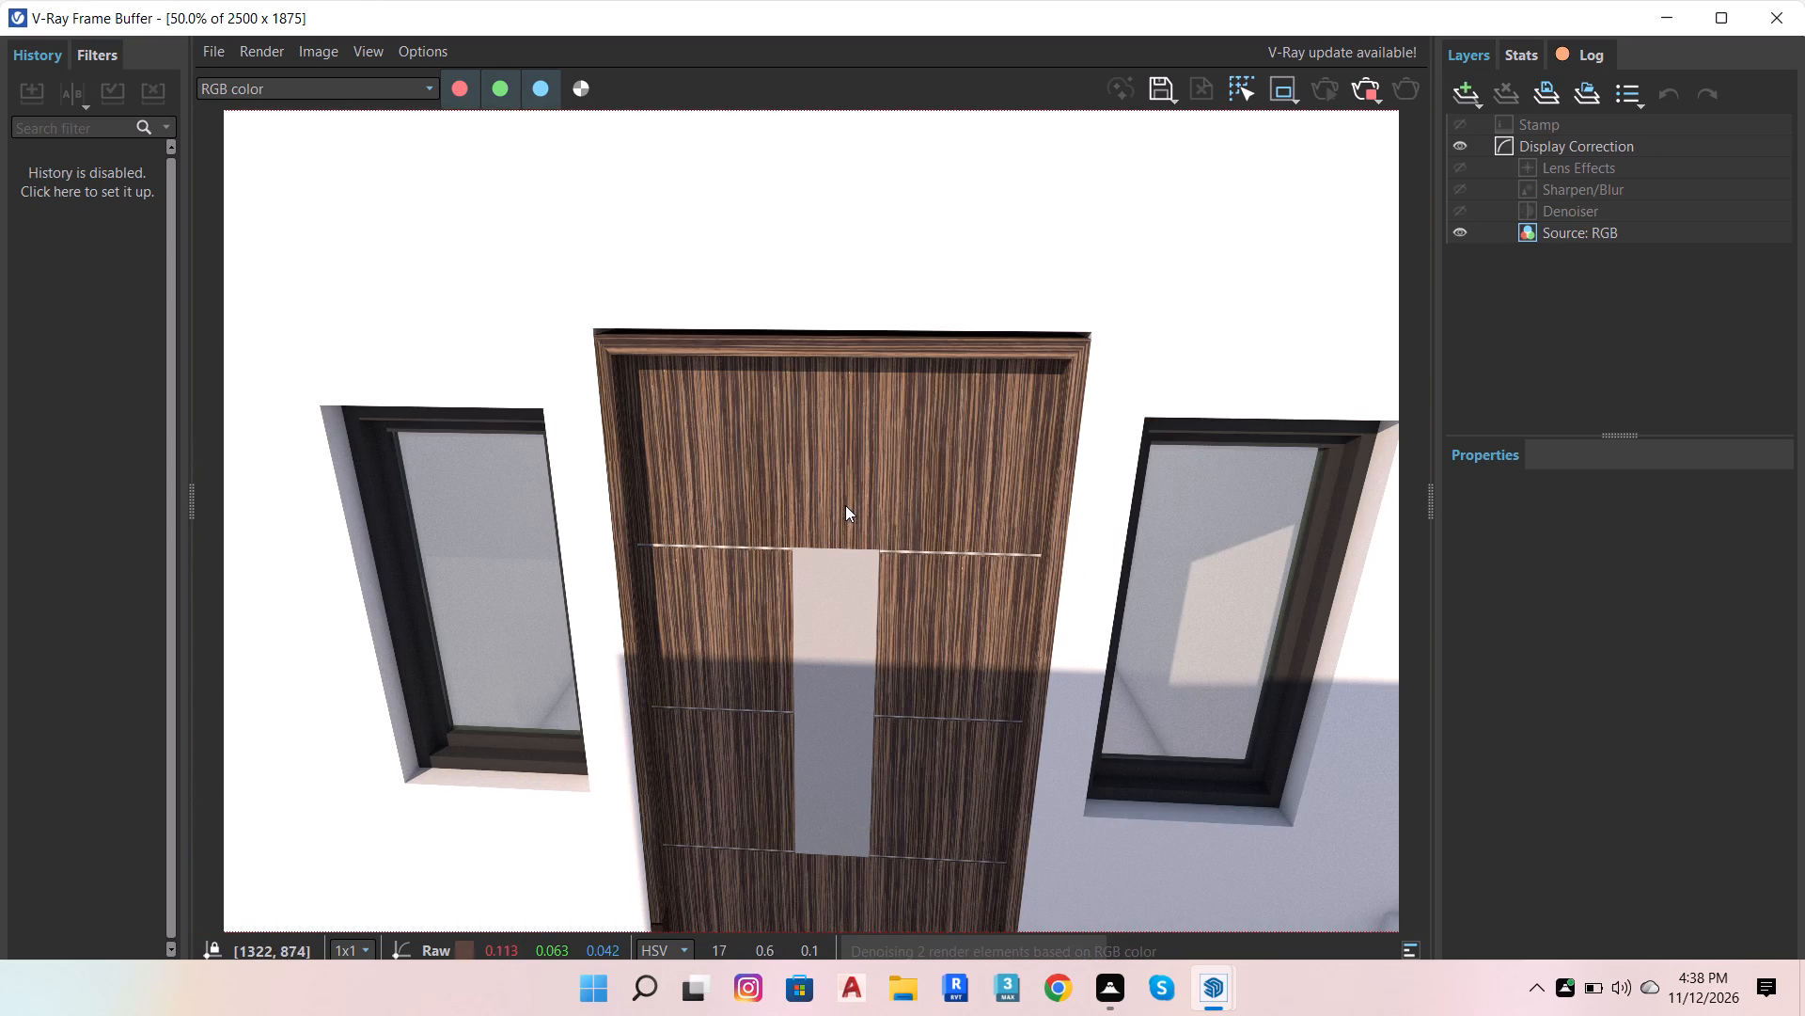
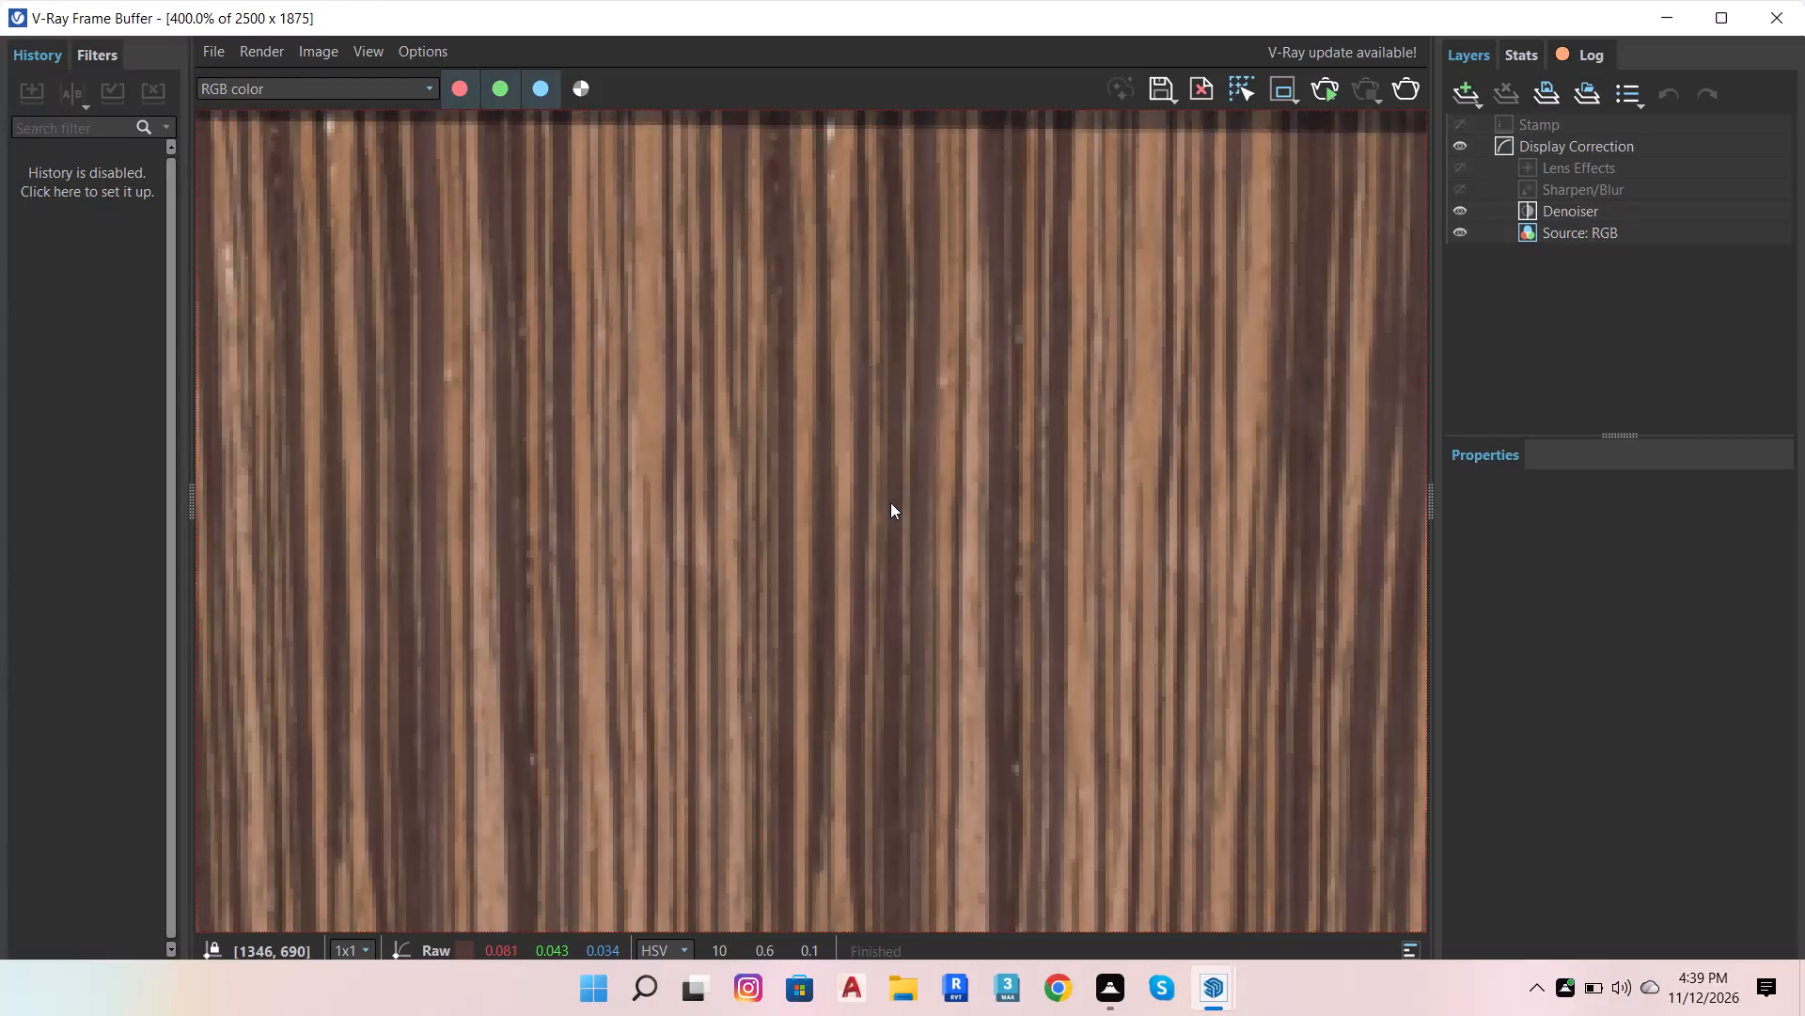
# Check the full entrance door render with both flanking windows, and close the V-Ray Frame Buffer.
pyautogui.scroll(-3, 890, 502)
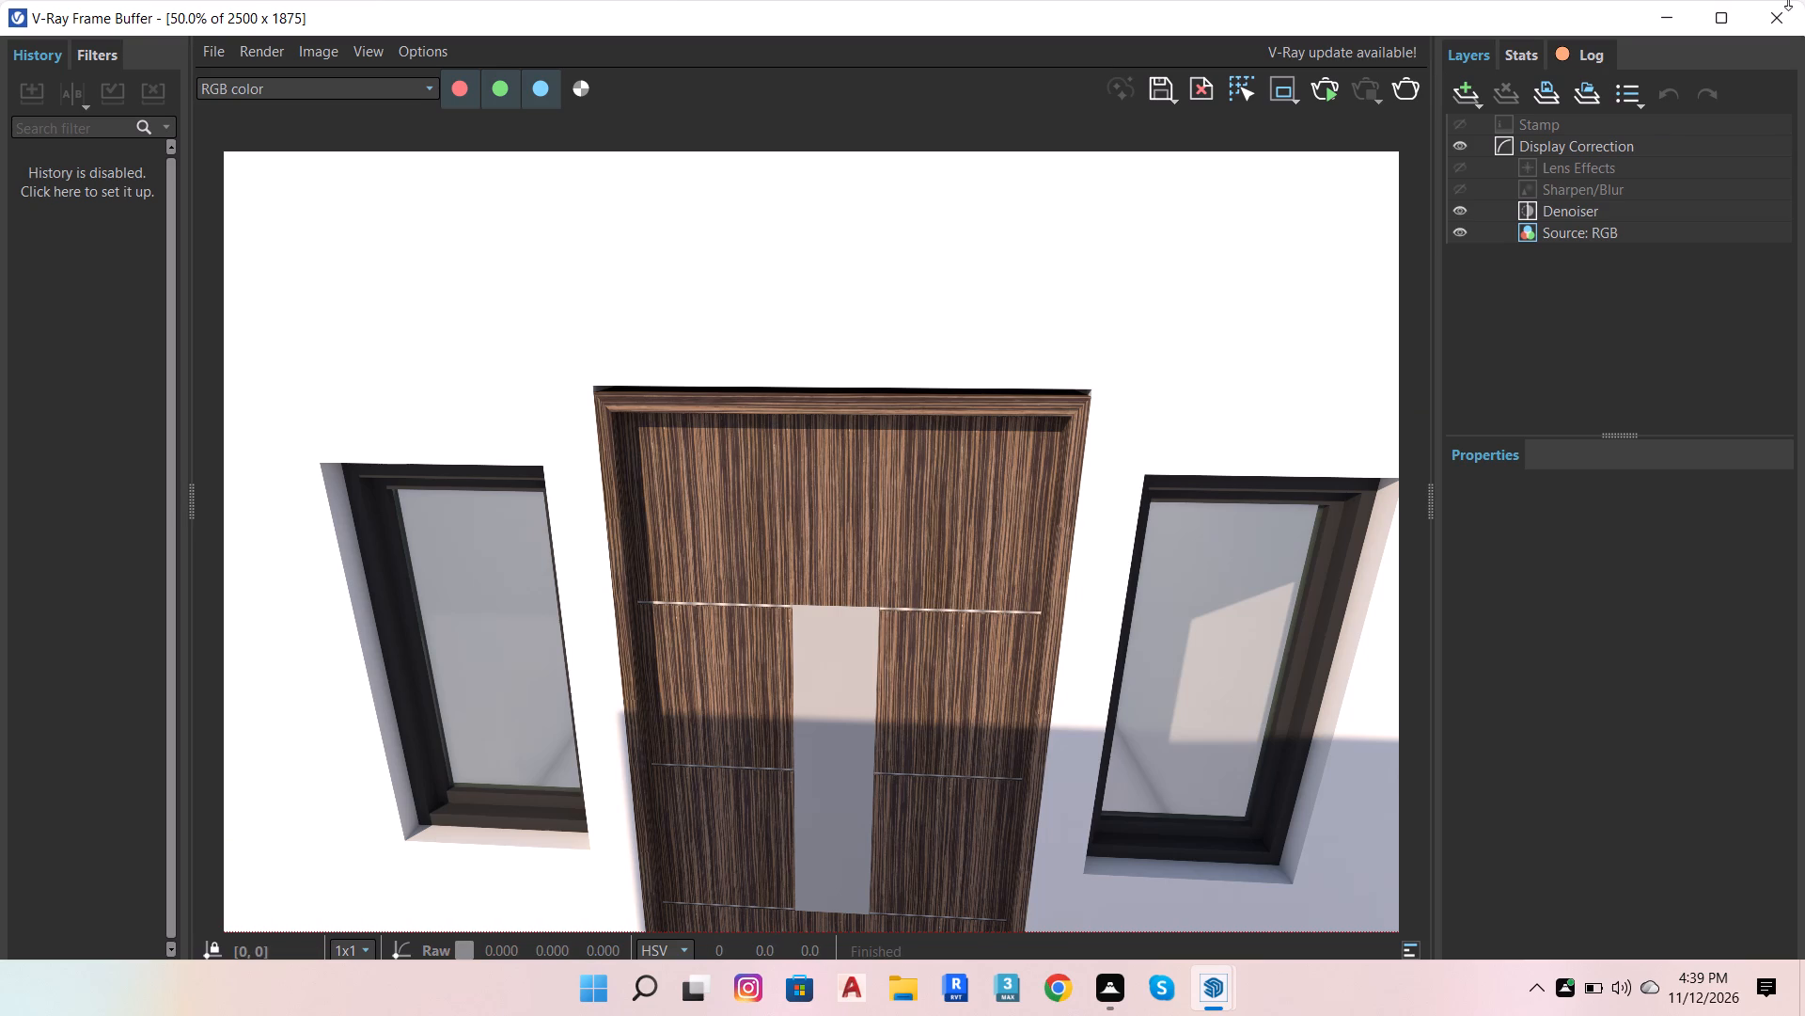
pyautogui.click(1781, 26)
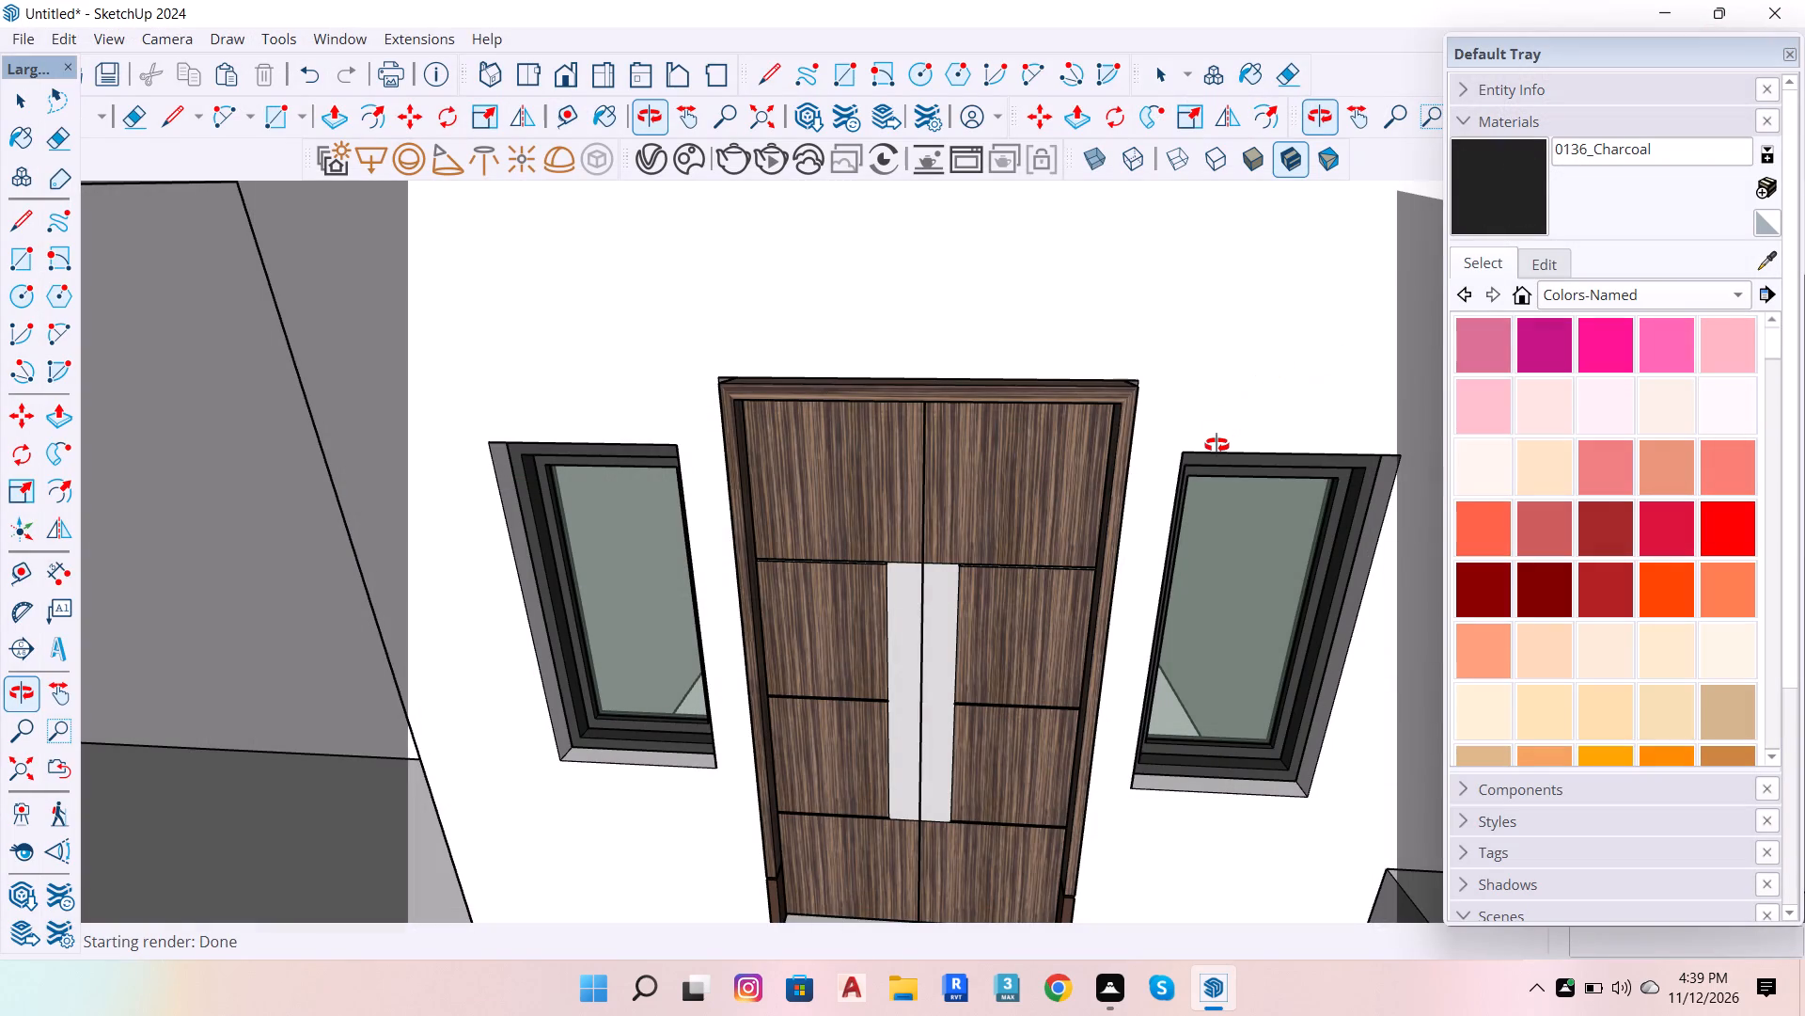
# Revert the V-Ray render settings to their defaults in the Asset Editor and close the editor.
pyautogui.click(655, 152)
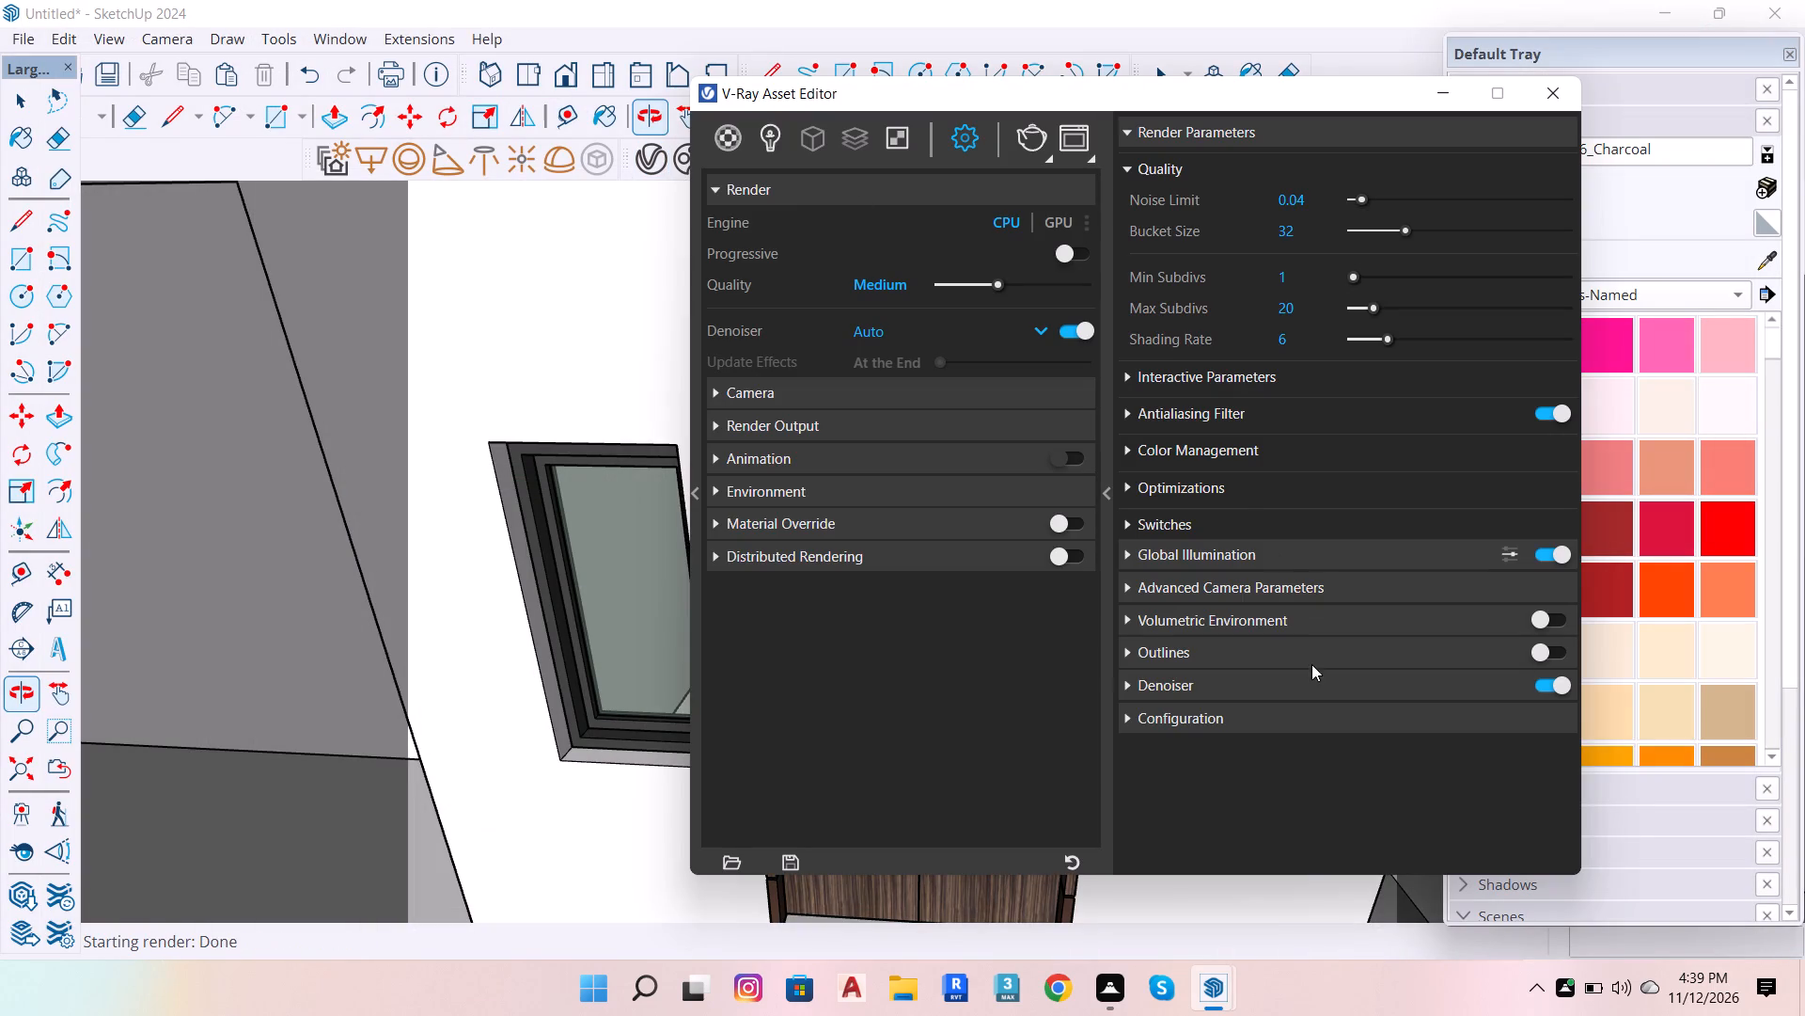
pyautogui.click(1060, 863)
pyautogui.click(951, 496)
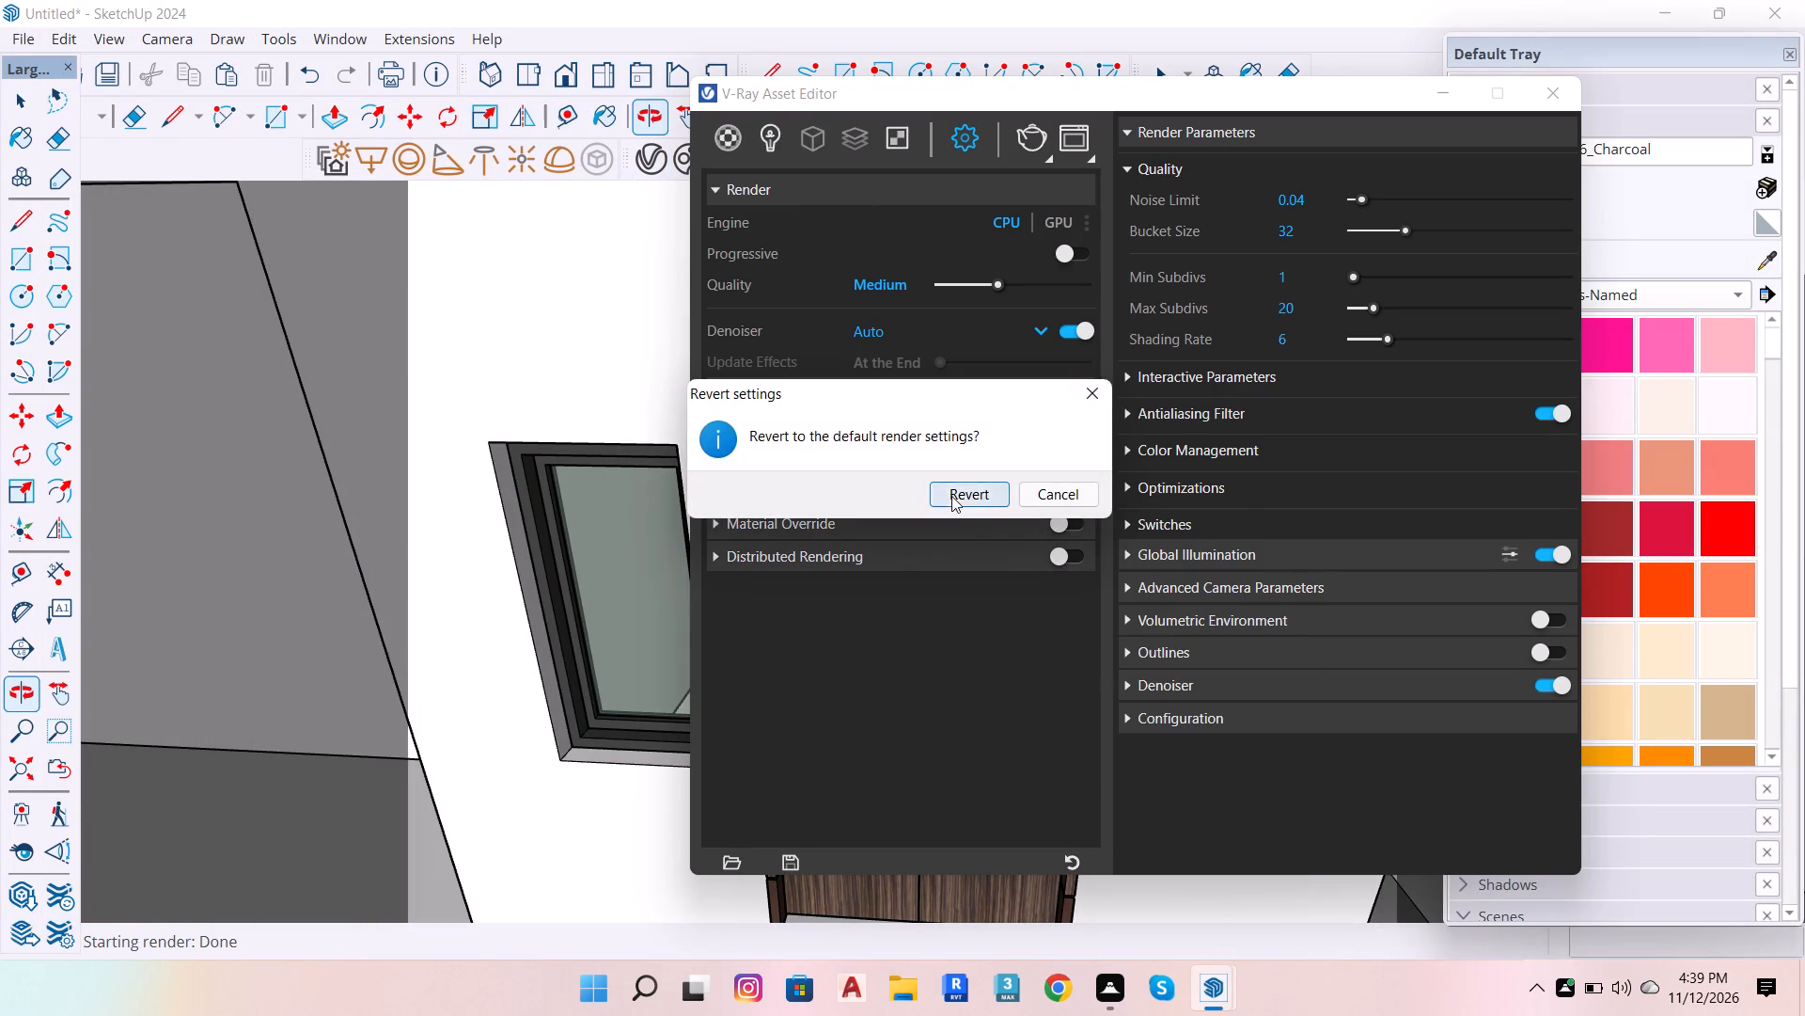
pyautogui.click(406, 642)
pyautogui.scroll(-4, 663, 720)
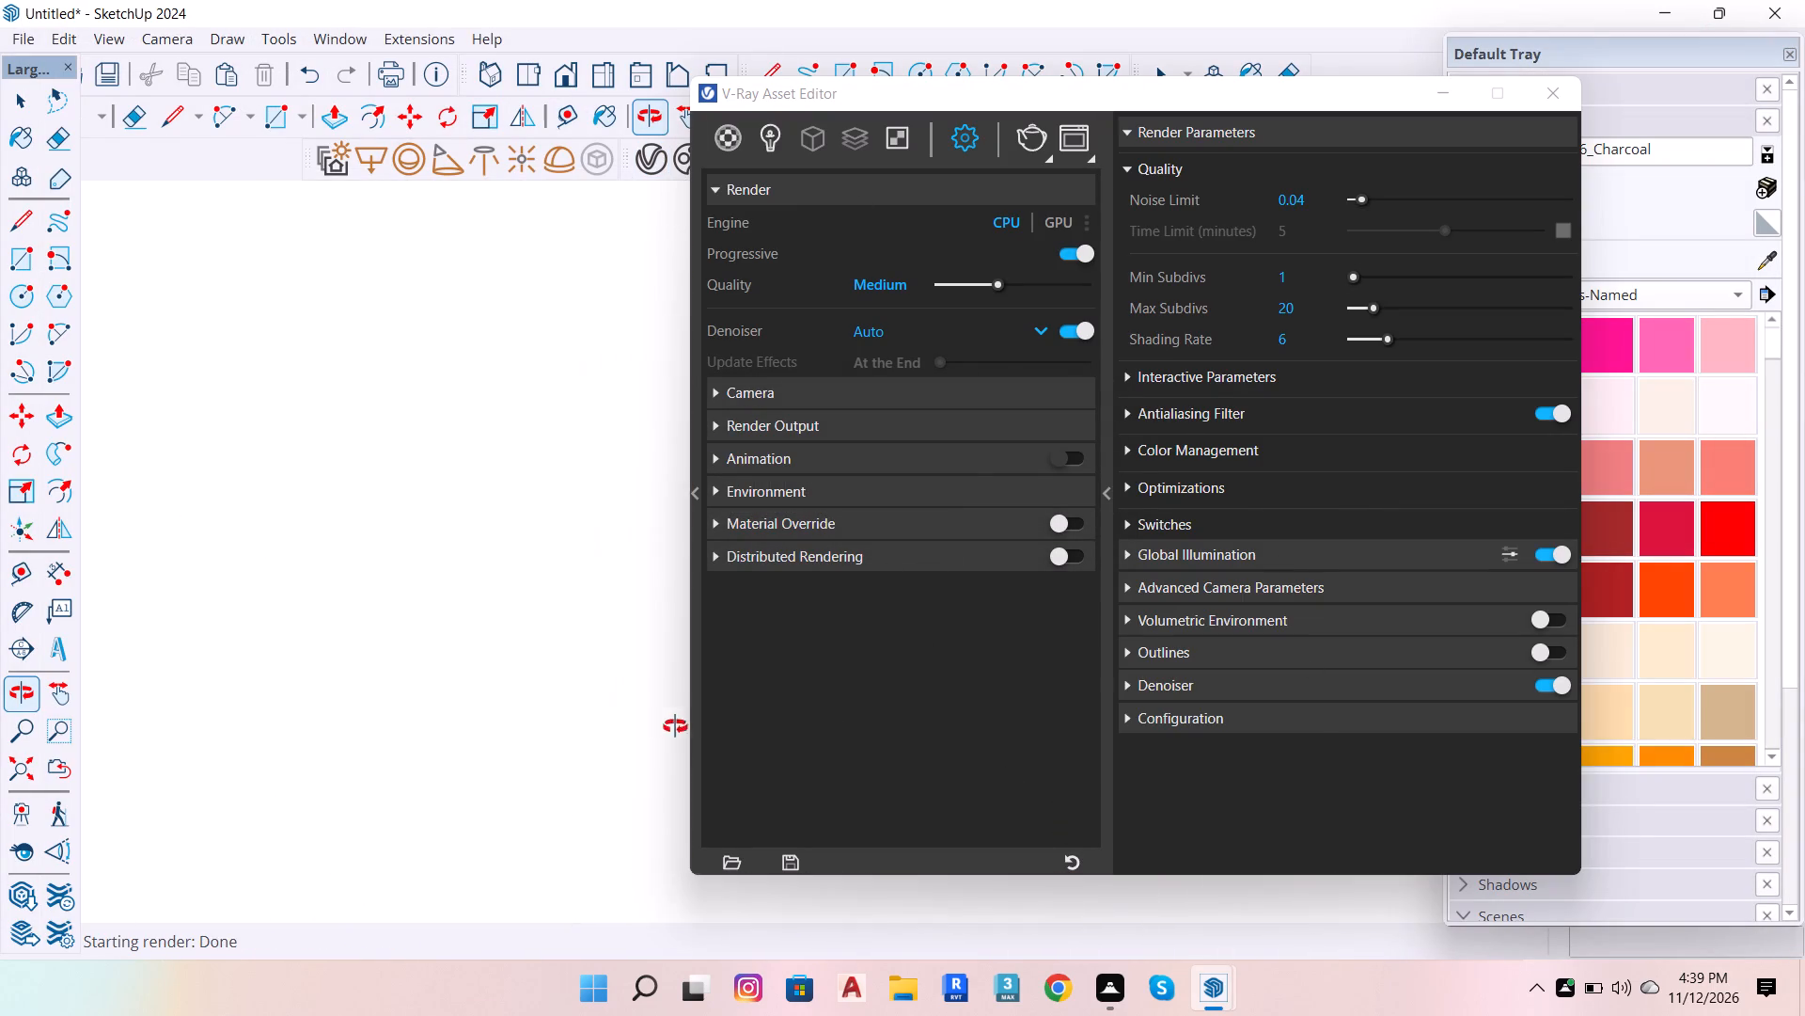
pyautogui.click(1542, 84)
# Examine the house model from the front entrance door out to the whole building and the potted plants beside it.
pyautogui.scroll(-8, 949, 377)
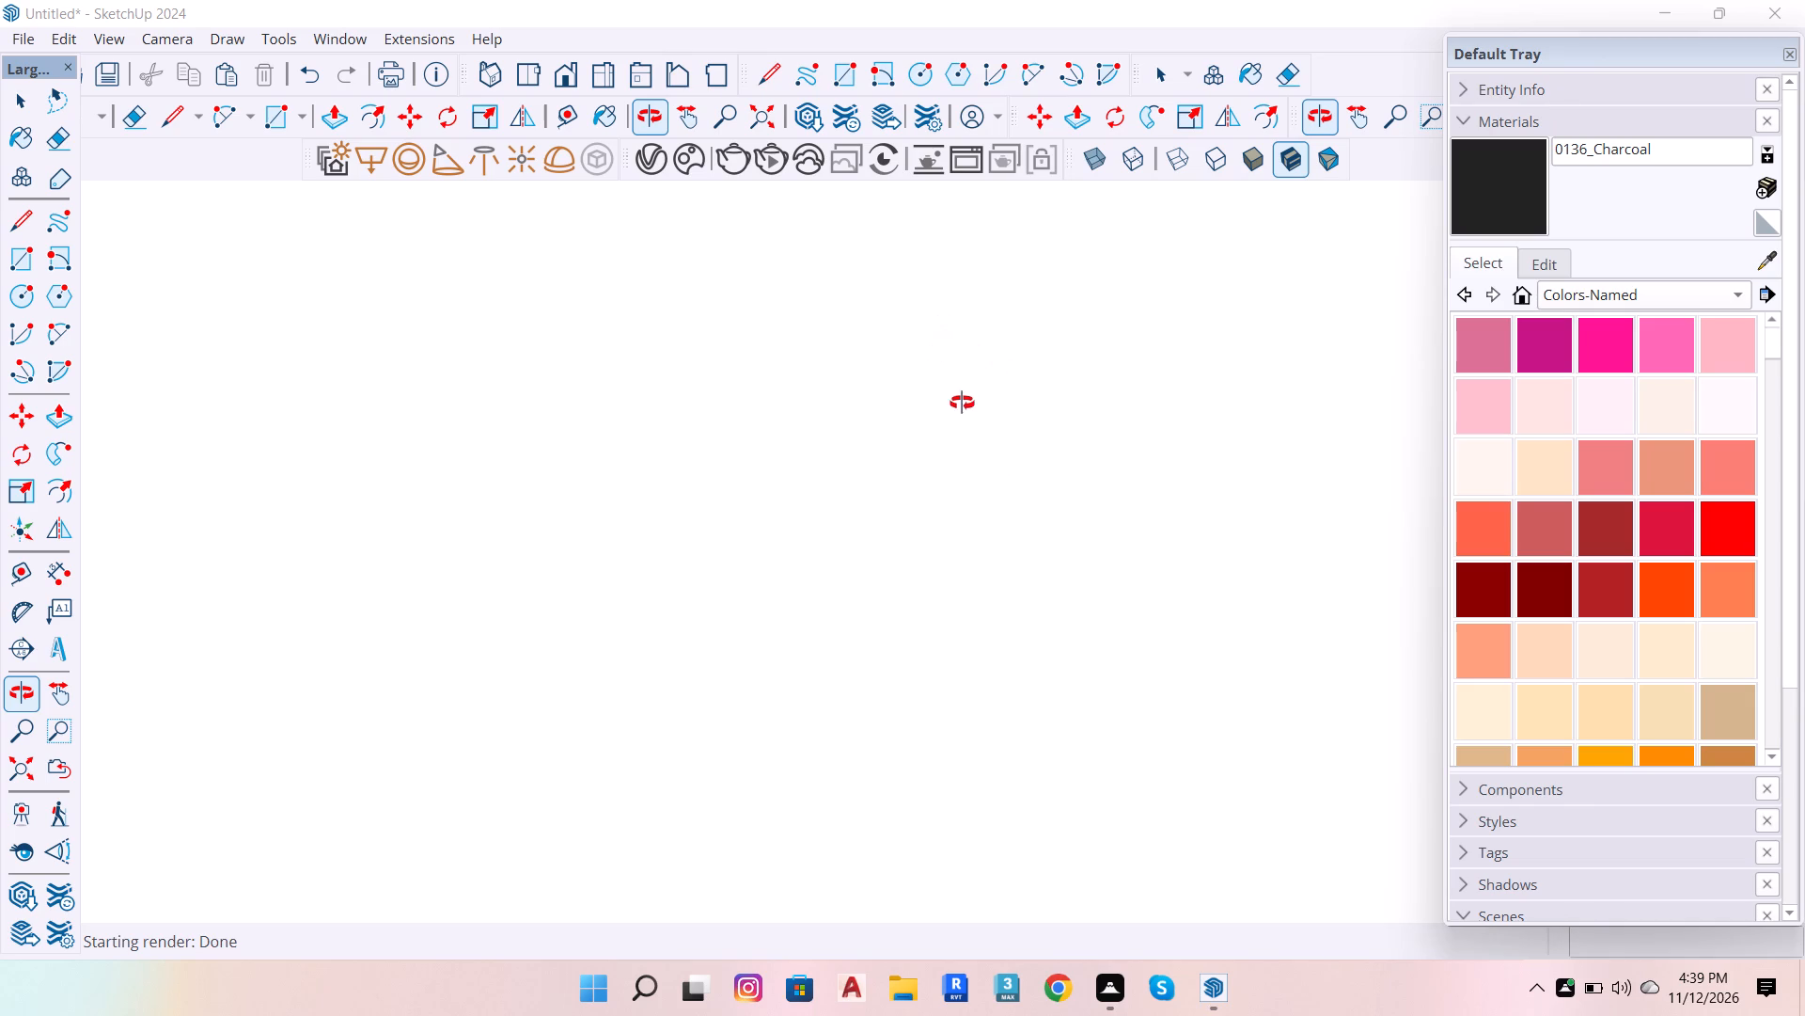
pyautogui.scroll(-20, 962, 403)
pyautogui.scroll(-20, 962, 403)
pyautogui.scroll(-3, 962, 403)
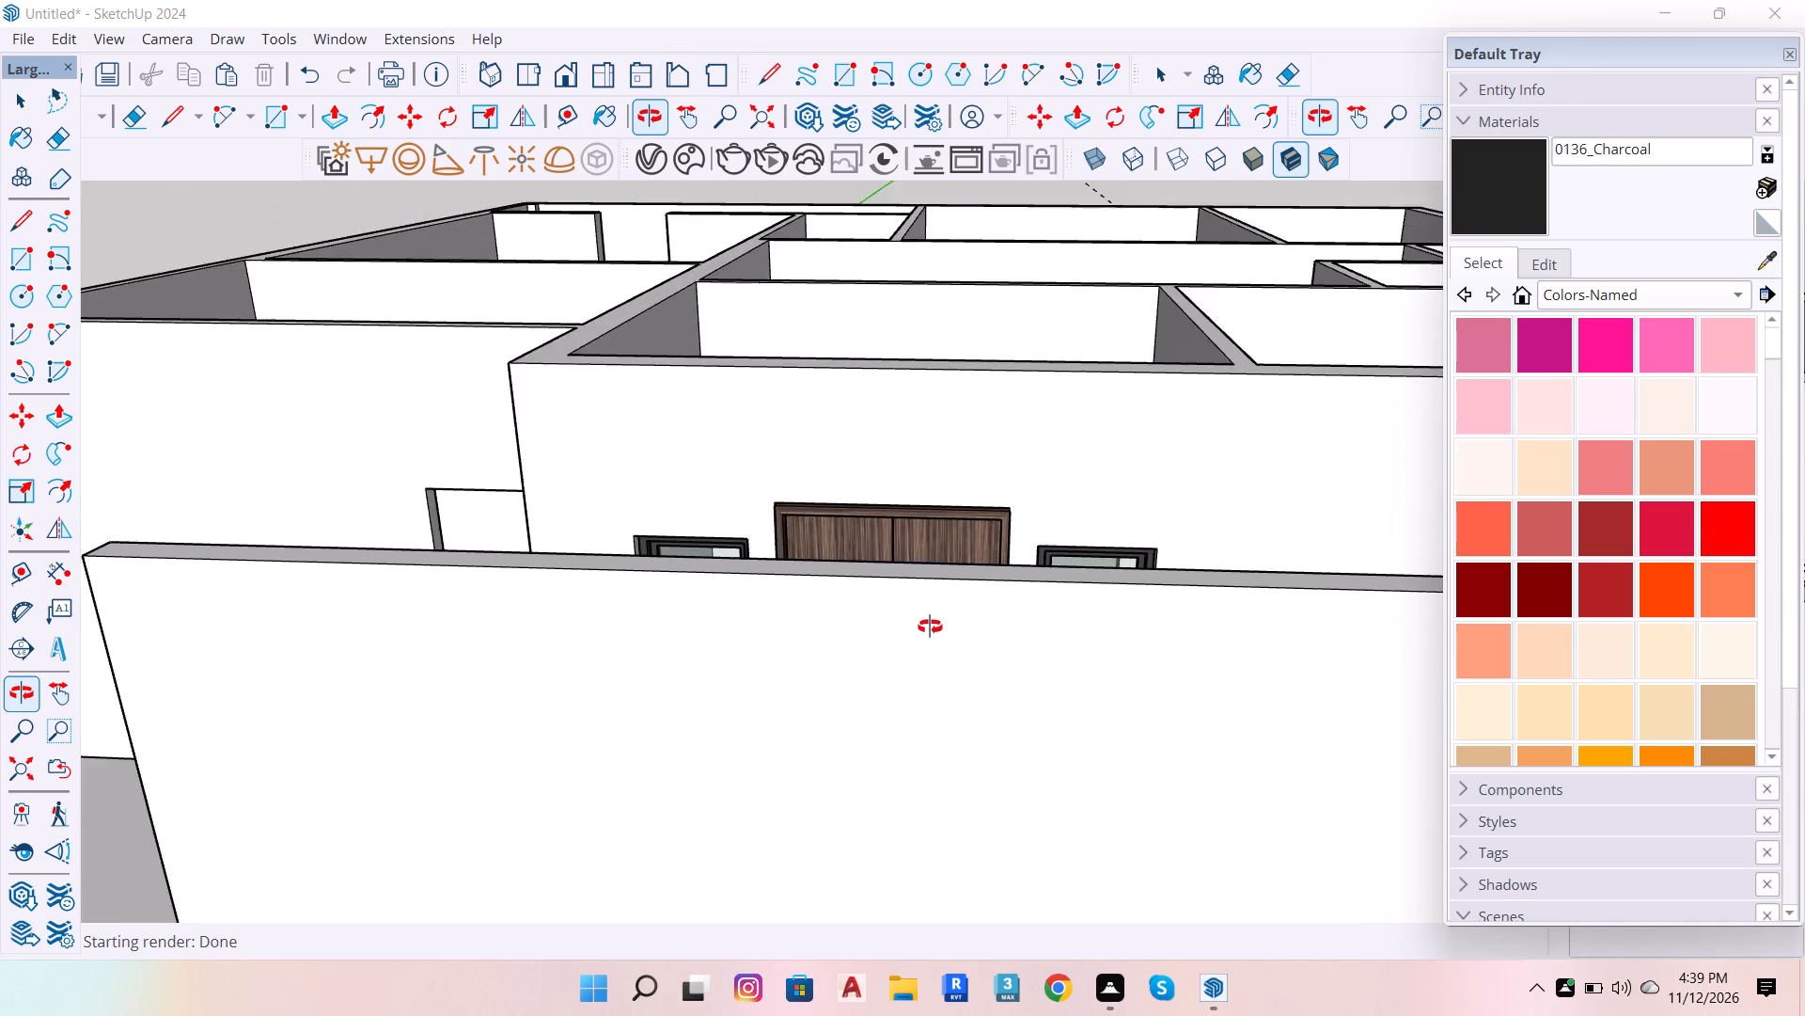
pyautogui.scroll(-11, 930, 627)
pyautogui.scroll(7, 917, 581)
pyautogui.moveTo(937, 575); pyautogui.dragTo(950, 695)
pyautogui.scroll(2, 950, 697)
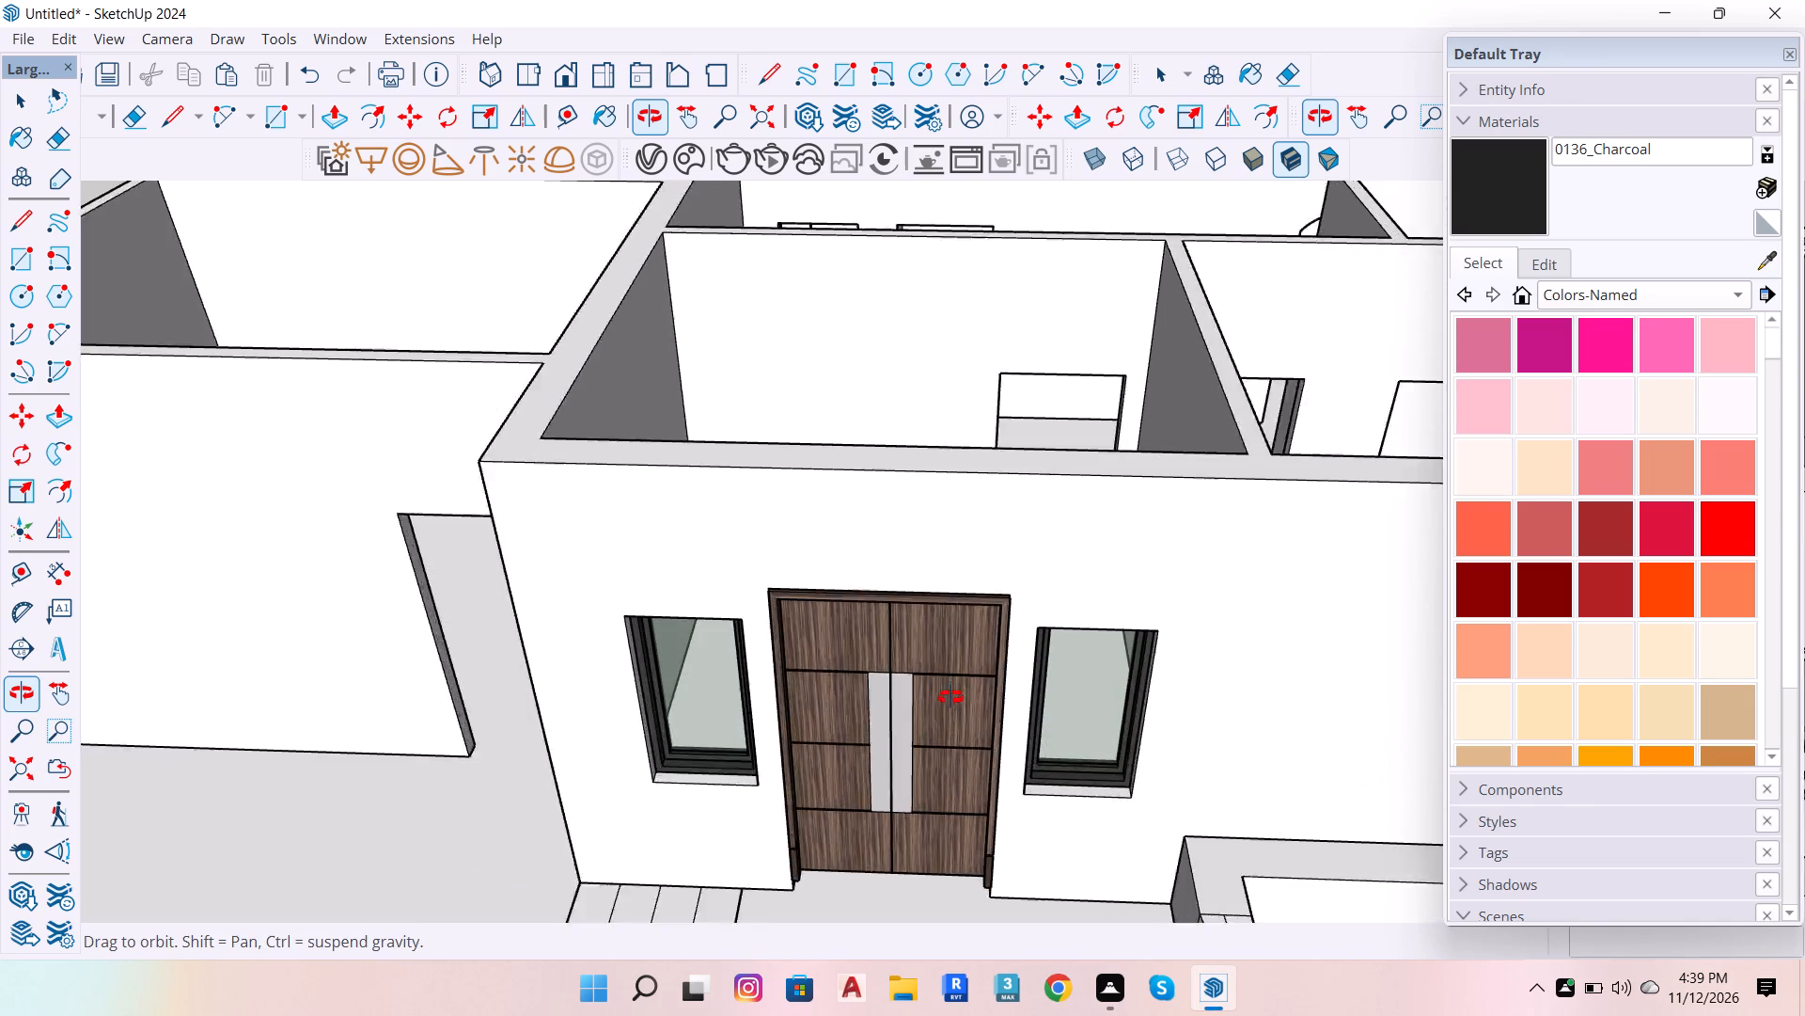
pyautogui.scroll(12, 950, 697)
pyautogui.moveTo(904, 551); pyautogui.dragTo(943, 377)
pyautogui.scroll(-6, 965, 528)
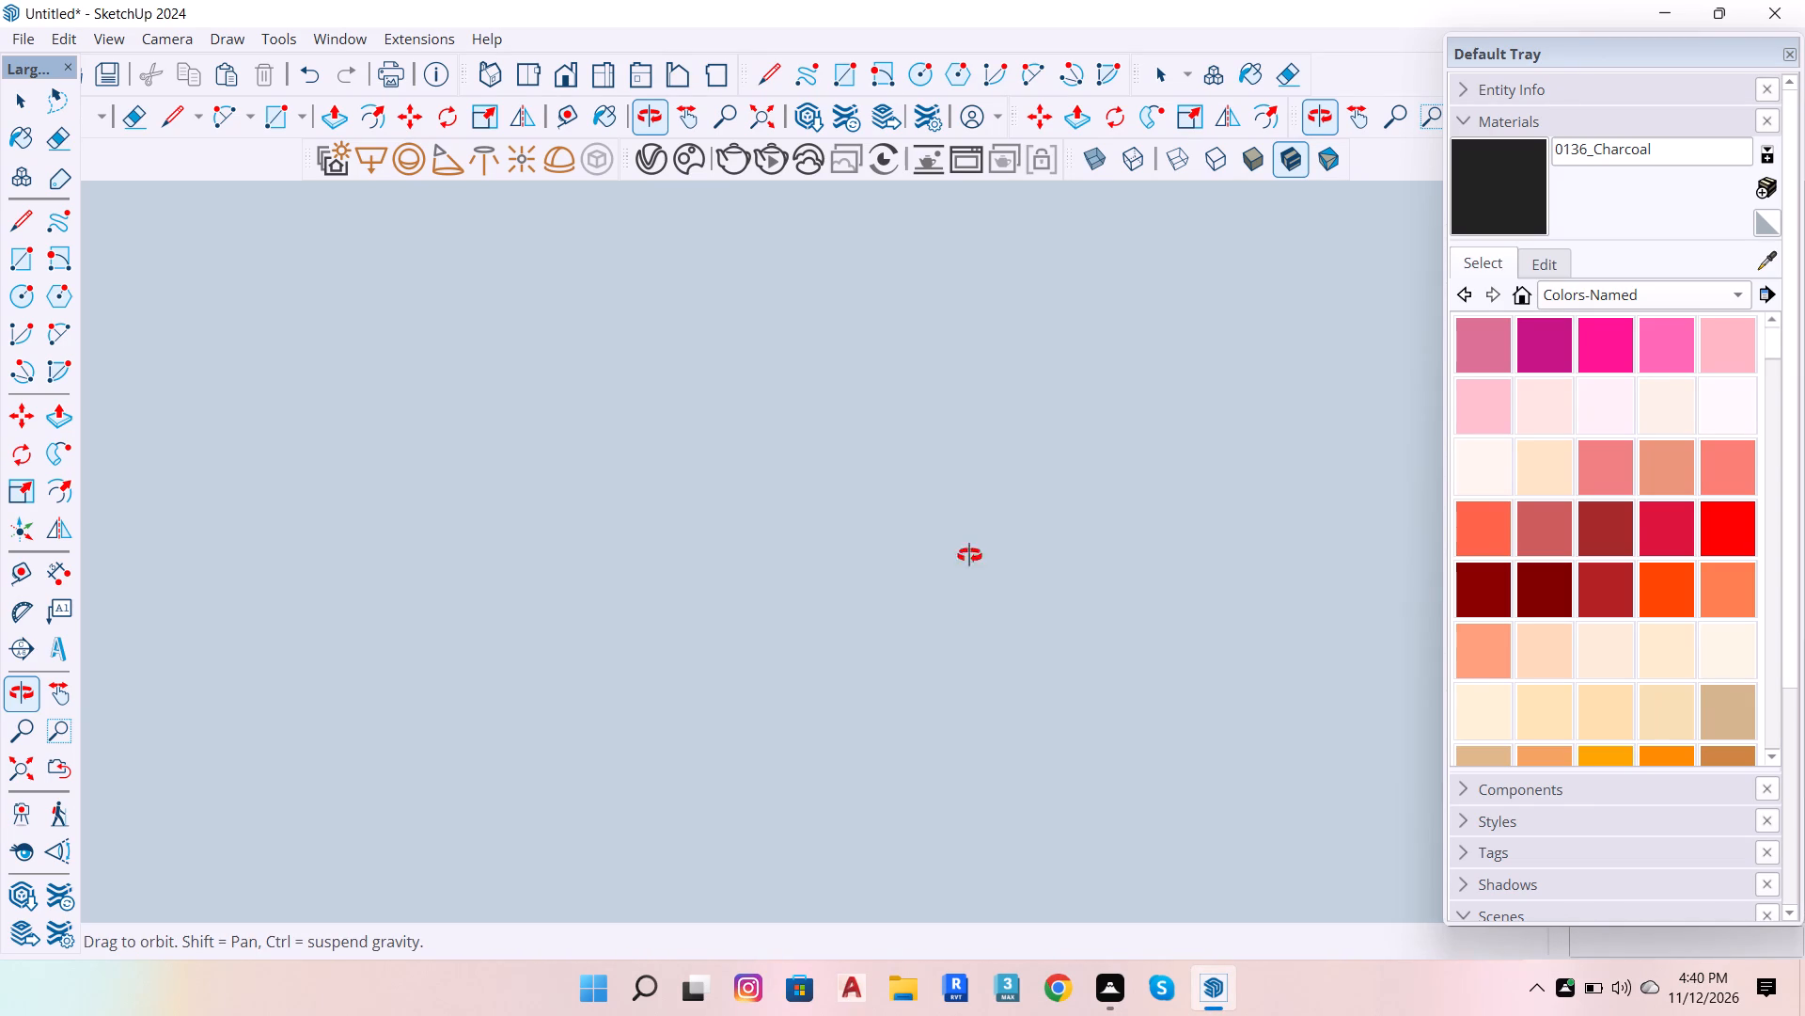
pyautogui.scroll(-6, 1035, 762)
pyautogui.scroll(-20, 1049, 777)
pyautogui.scroll(-5, 1049, 777)
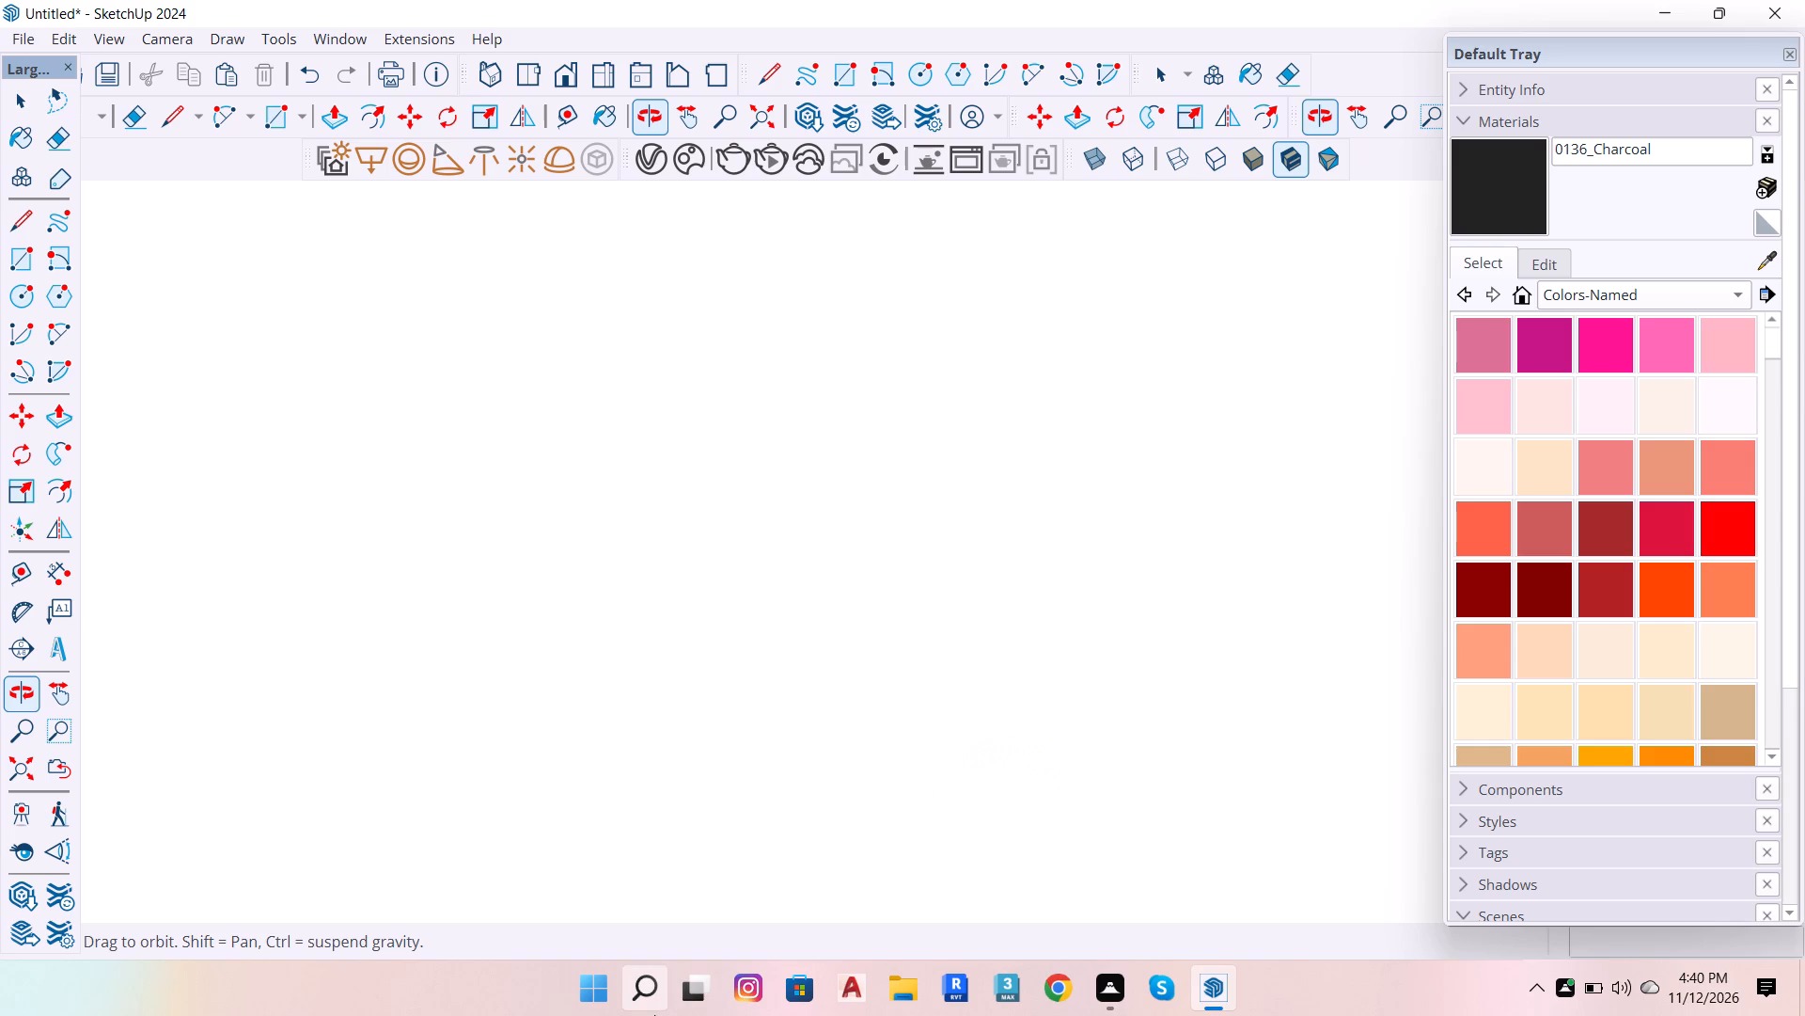
pyautogui.scroll(-20, 654, 1015)
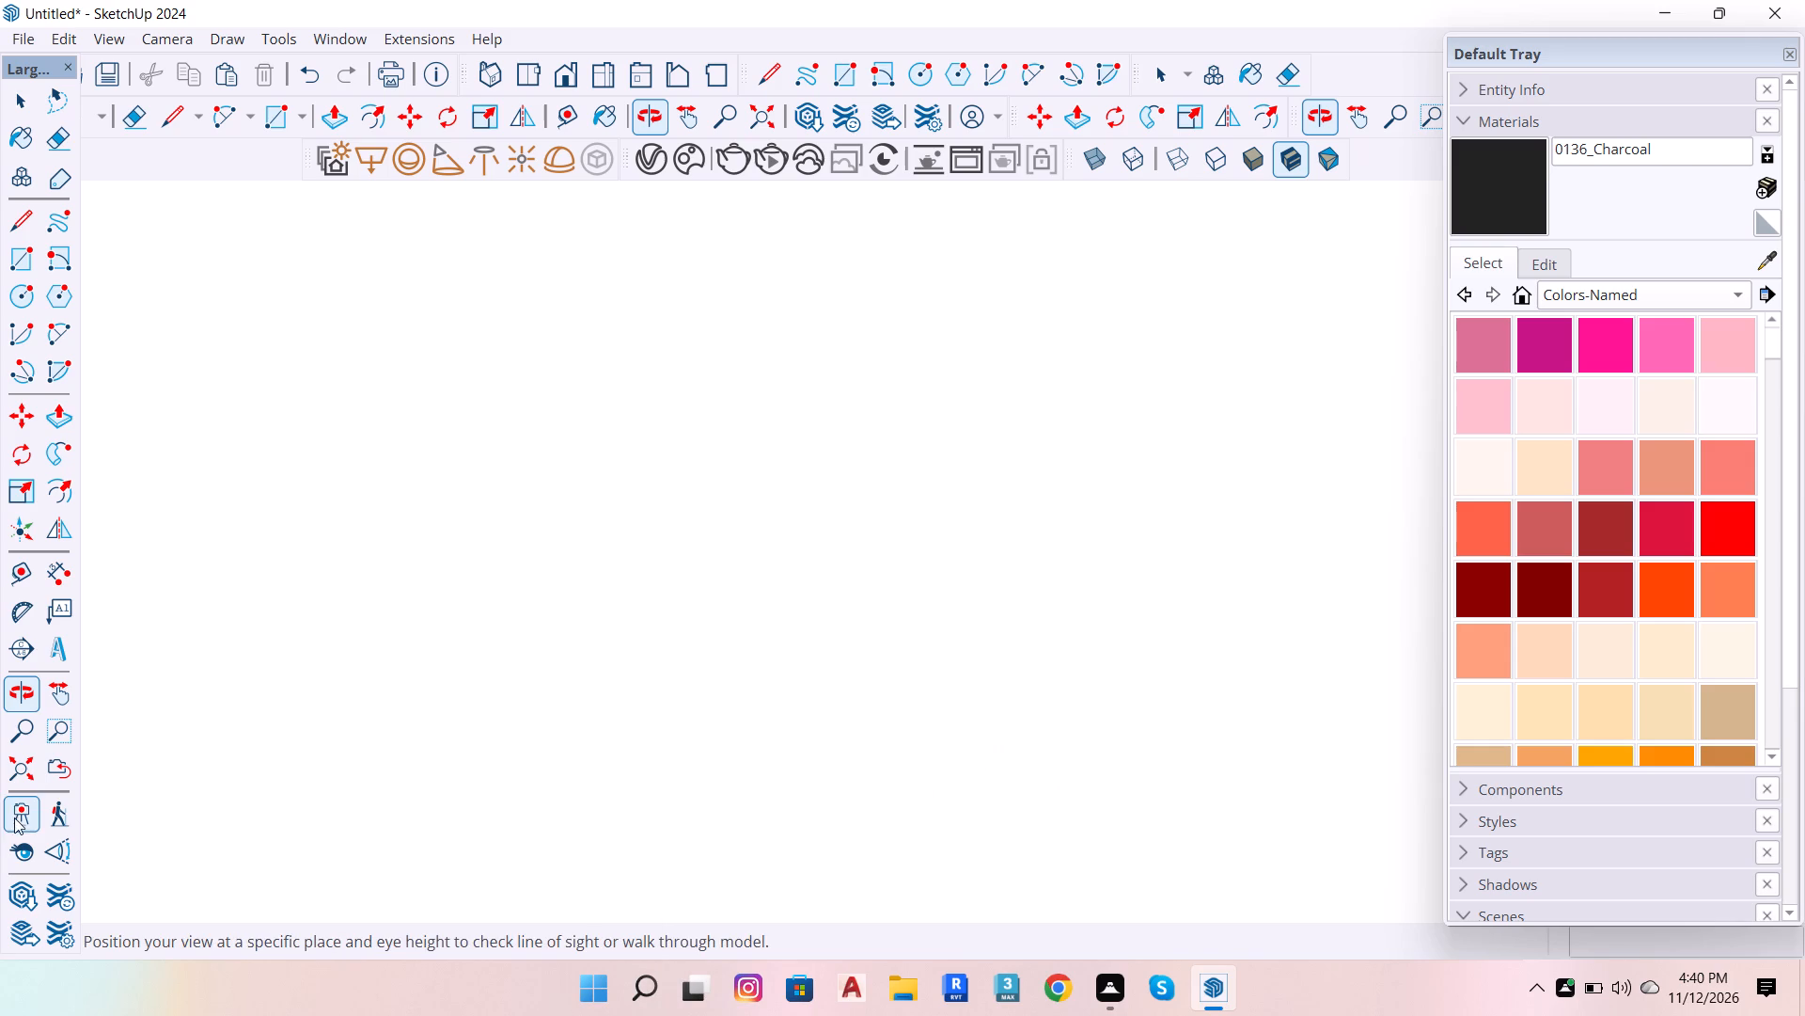
pyautogui.click(15, 785)
pyautogui.scroll(-6, 395, 850)
pyautogui.moveTo(746, 611); pyautogui.dragTo(754, 611)
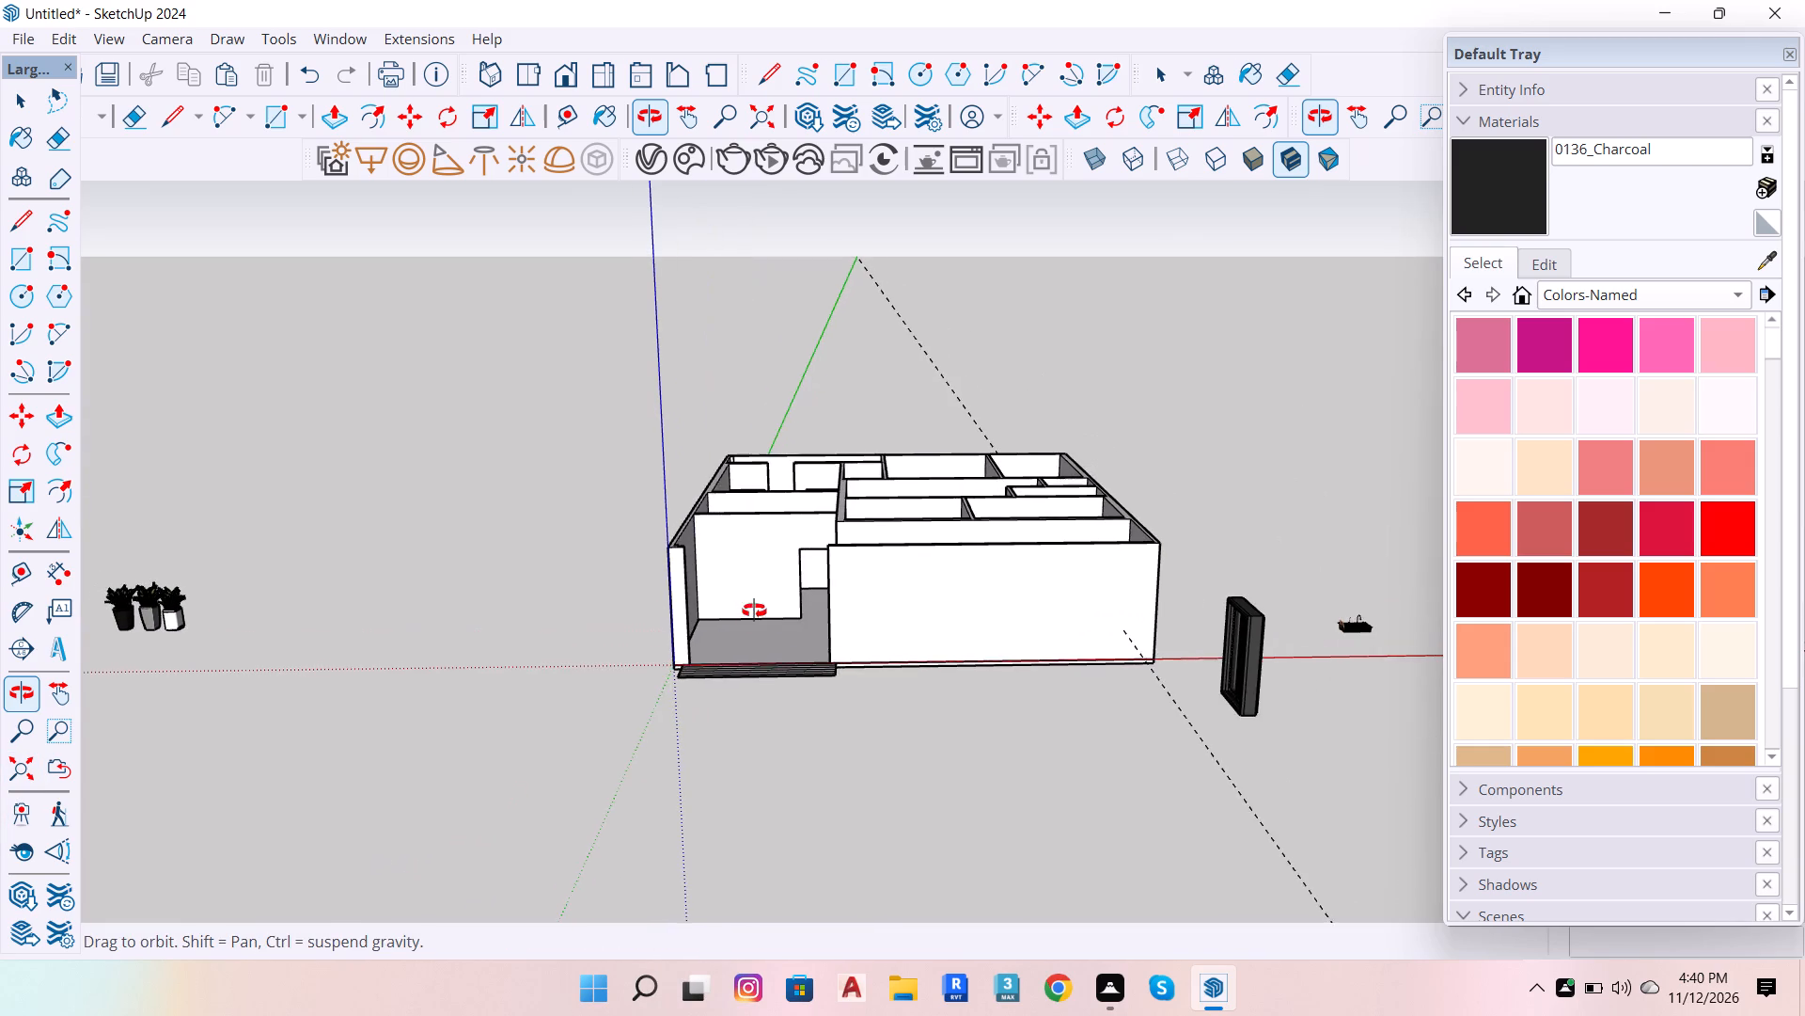
pyautogui.moveTo(754, 611); pyautogui.dragTo(790, 681)
pyautogui.scroll(-6, 717, 697)
pyautogui.scroll(2, 786, 595)
pyautogui.scroll(4, 46, 717)
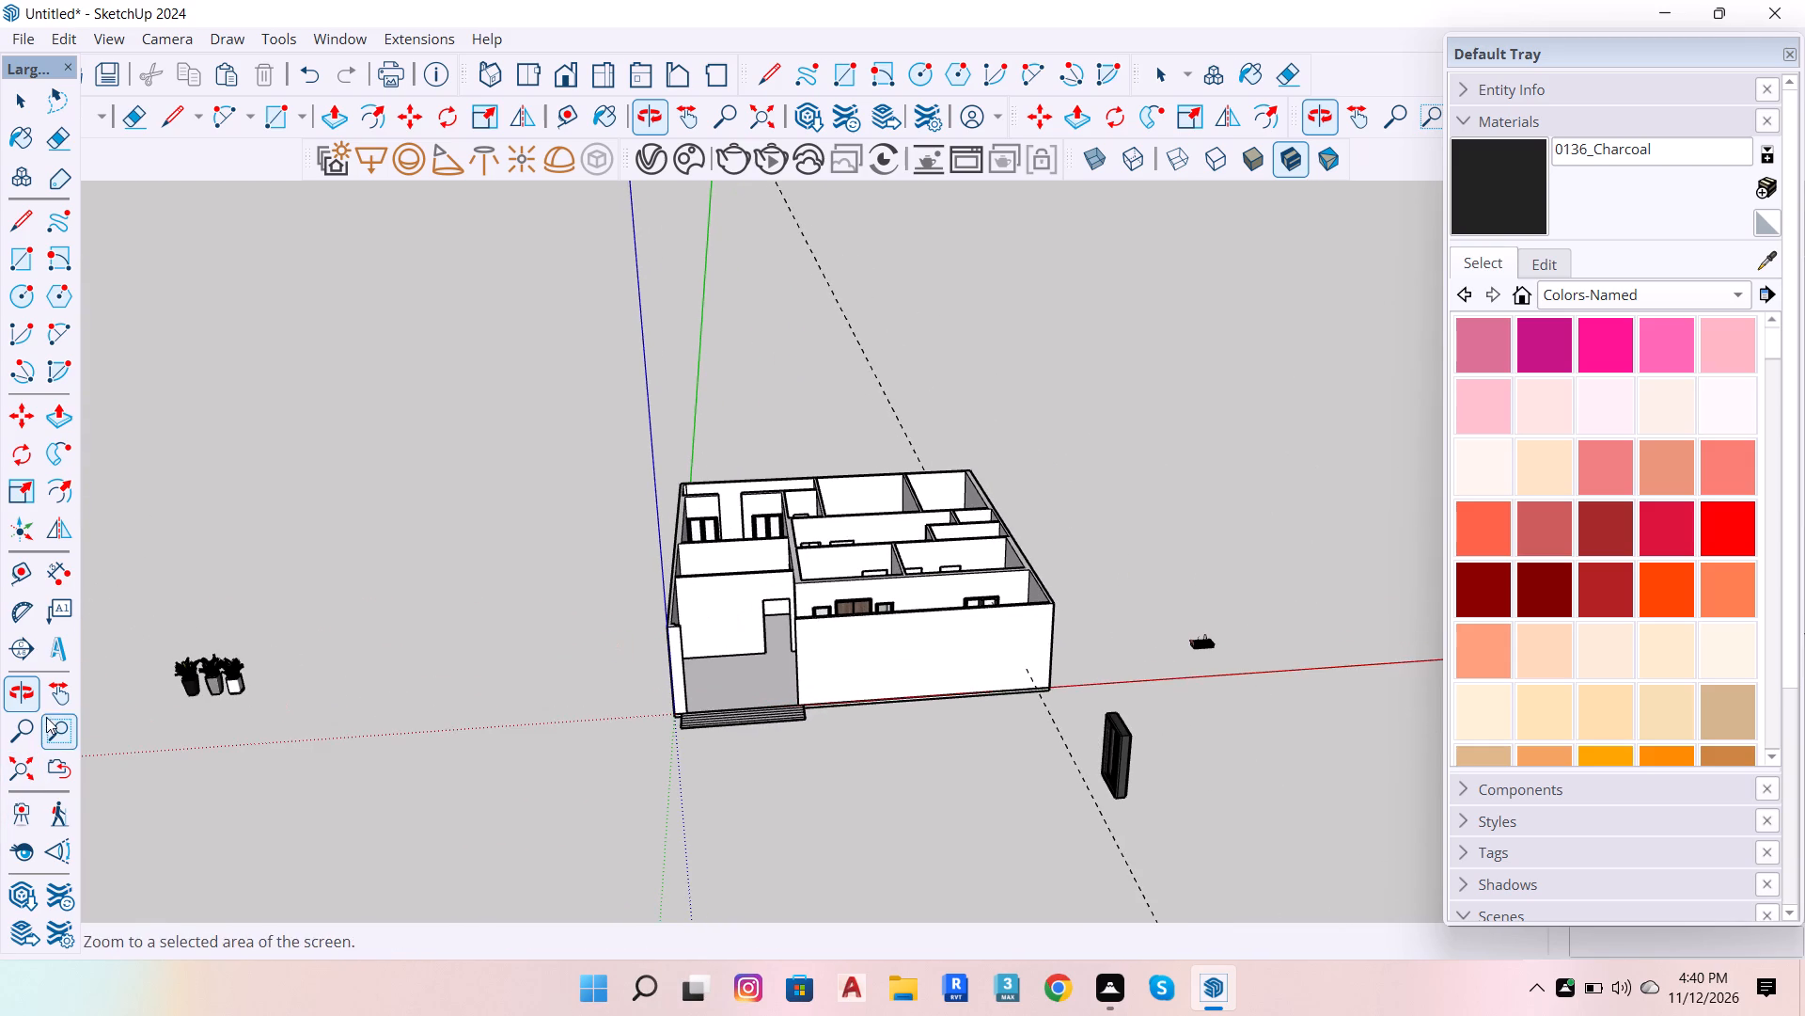
pyautogui.scroll(1, 46, 717)
pyautogui.scroll(5, 137, 656)
pyautogui.scroll(5, 309, 687)
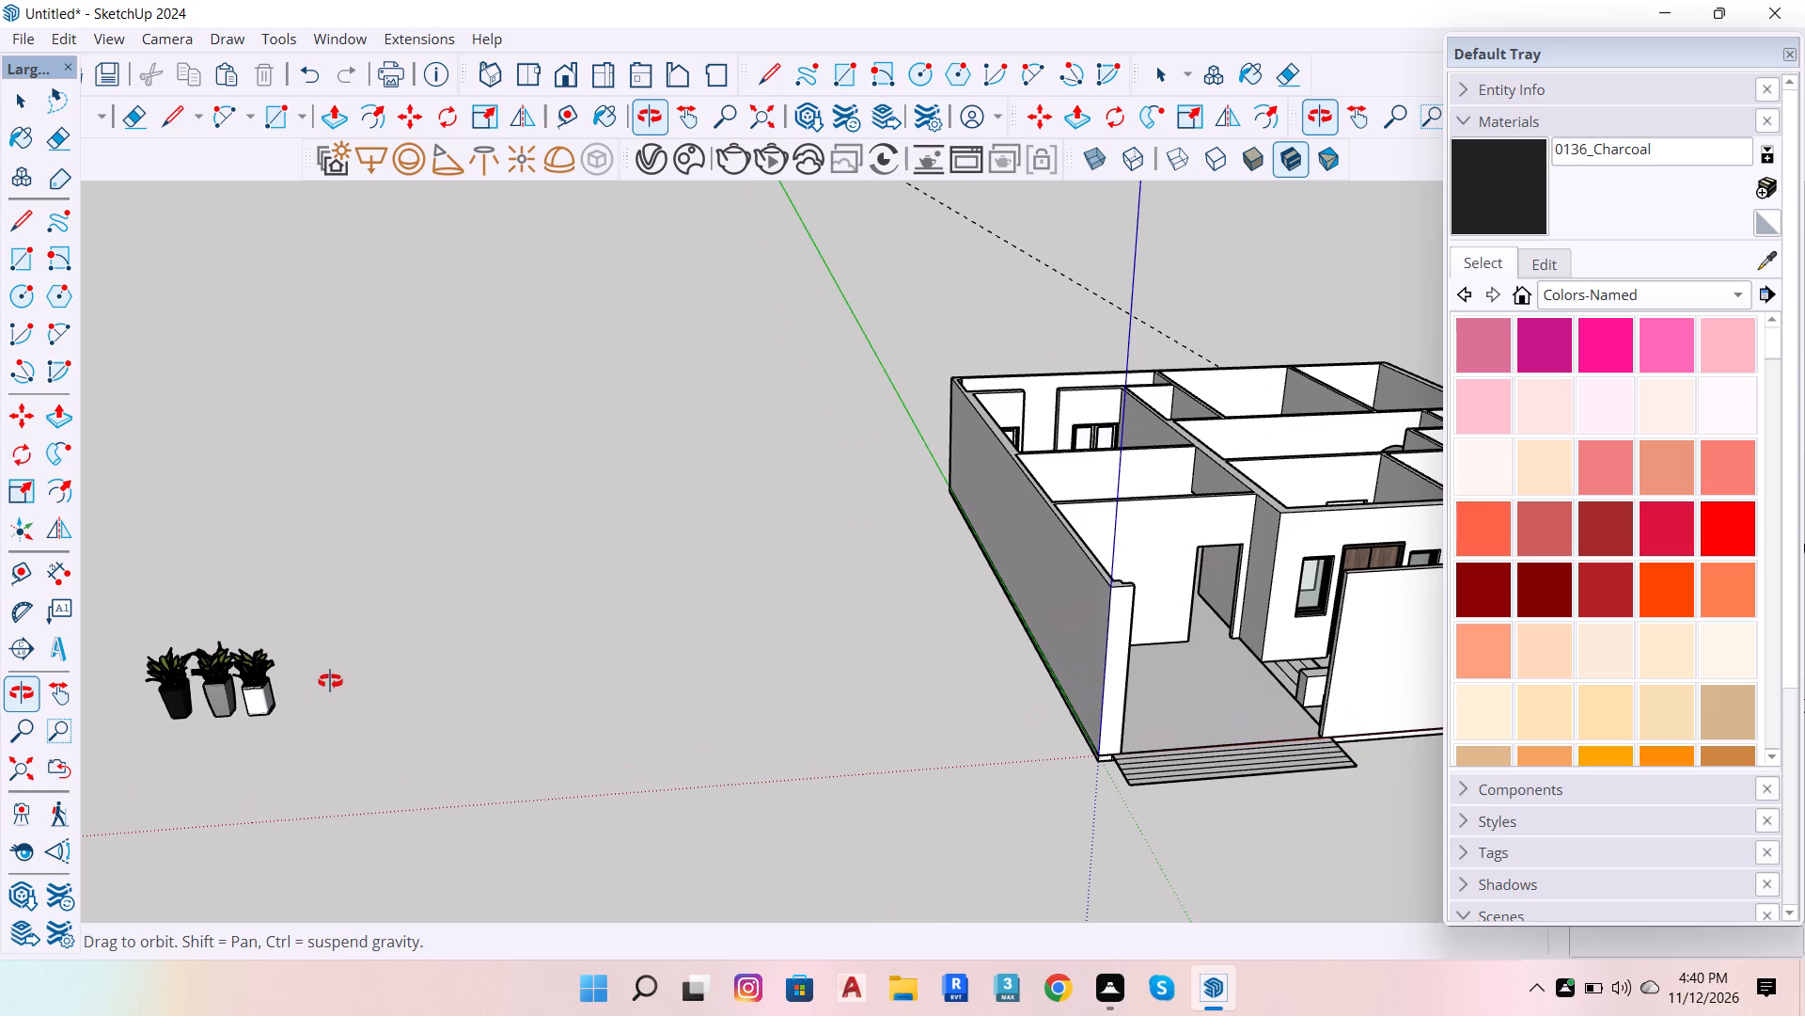
# Open the file commands for the house model.
pyautogui.click(18, 38)
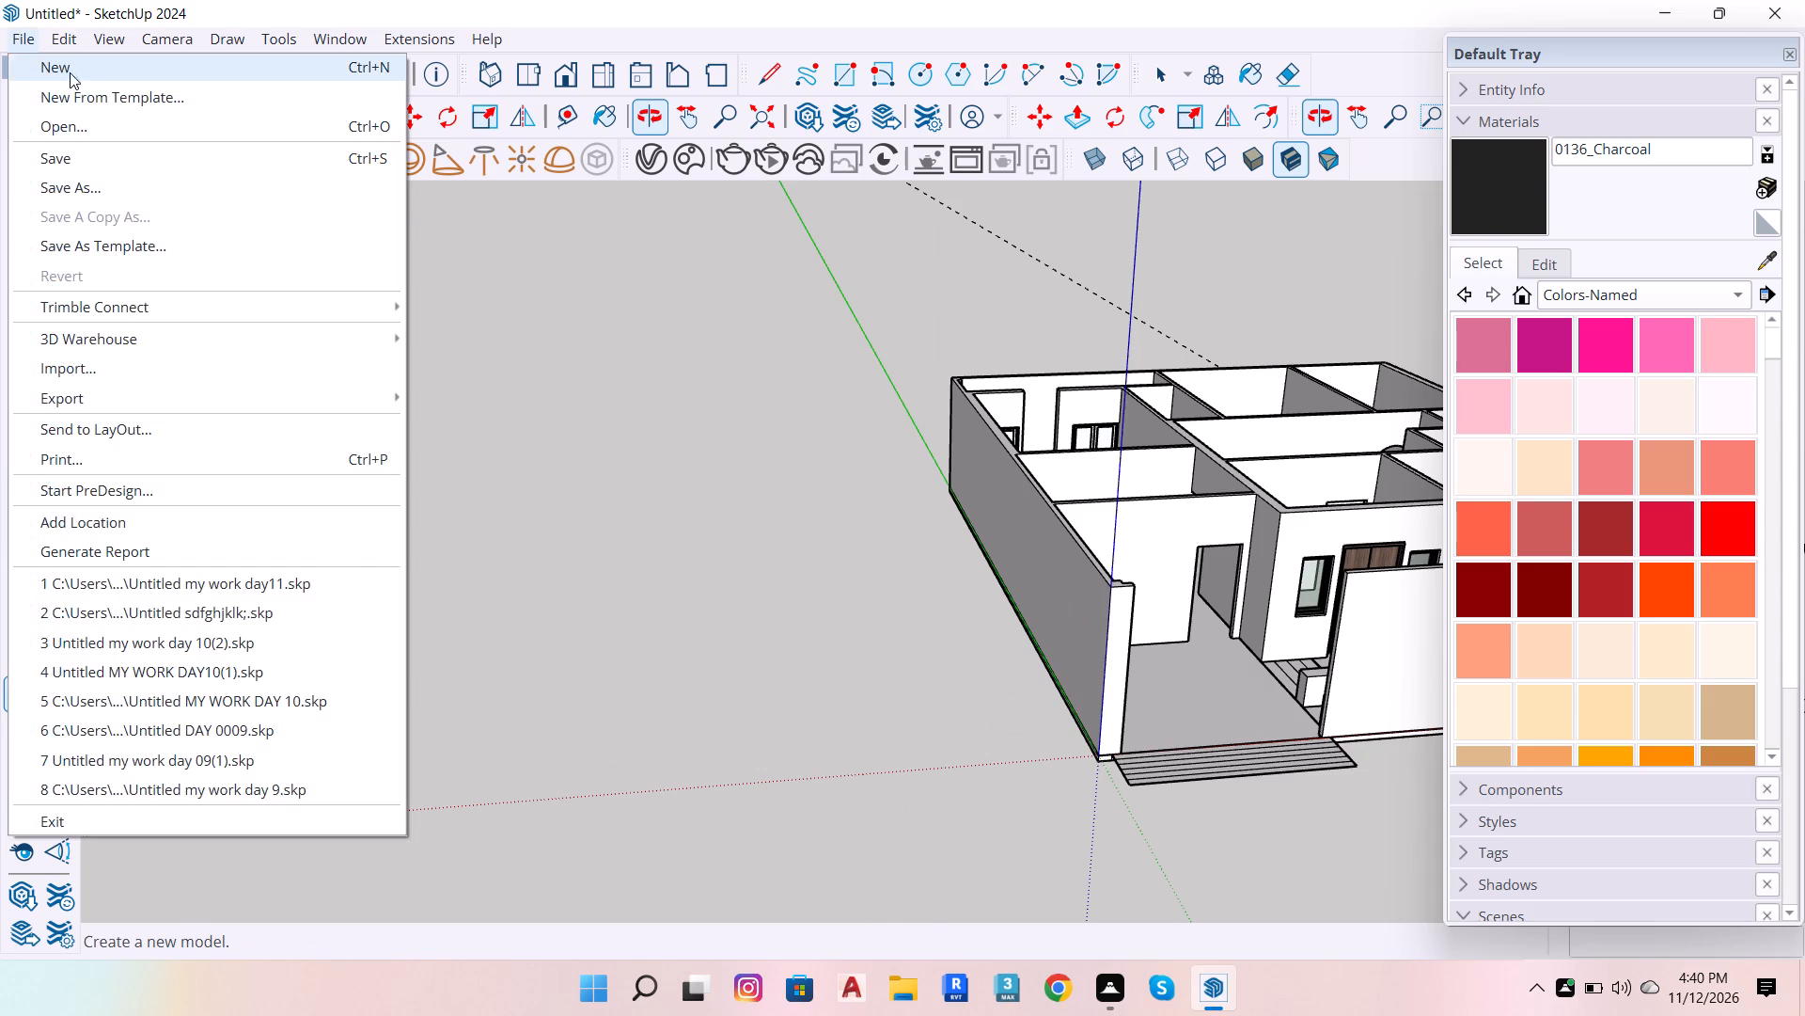
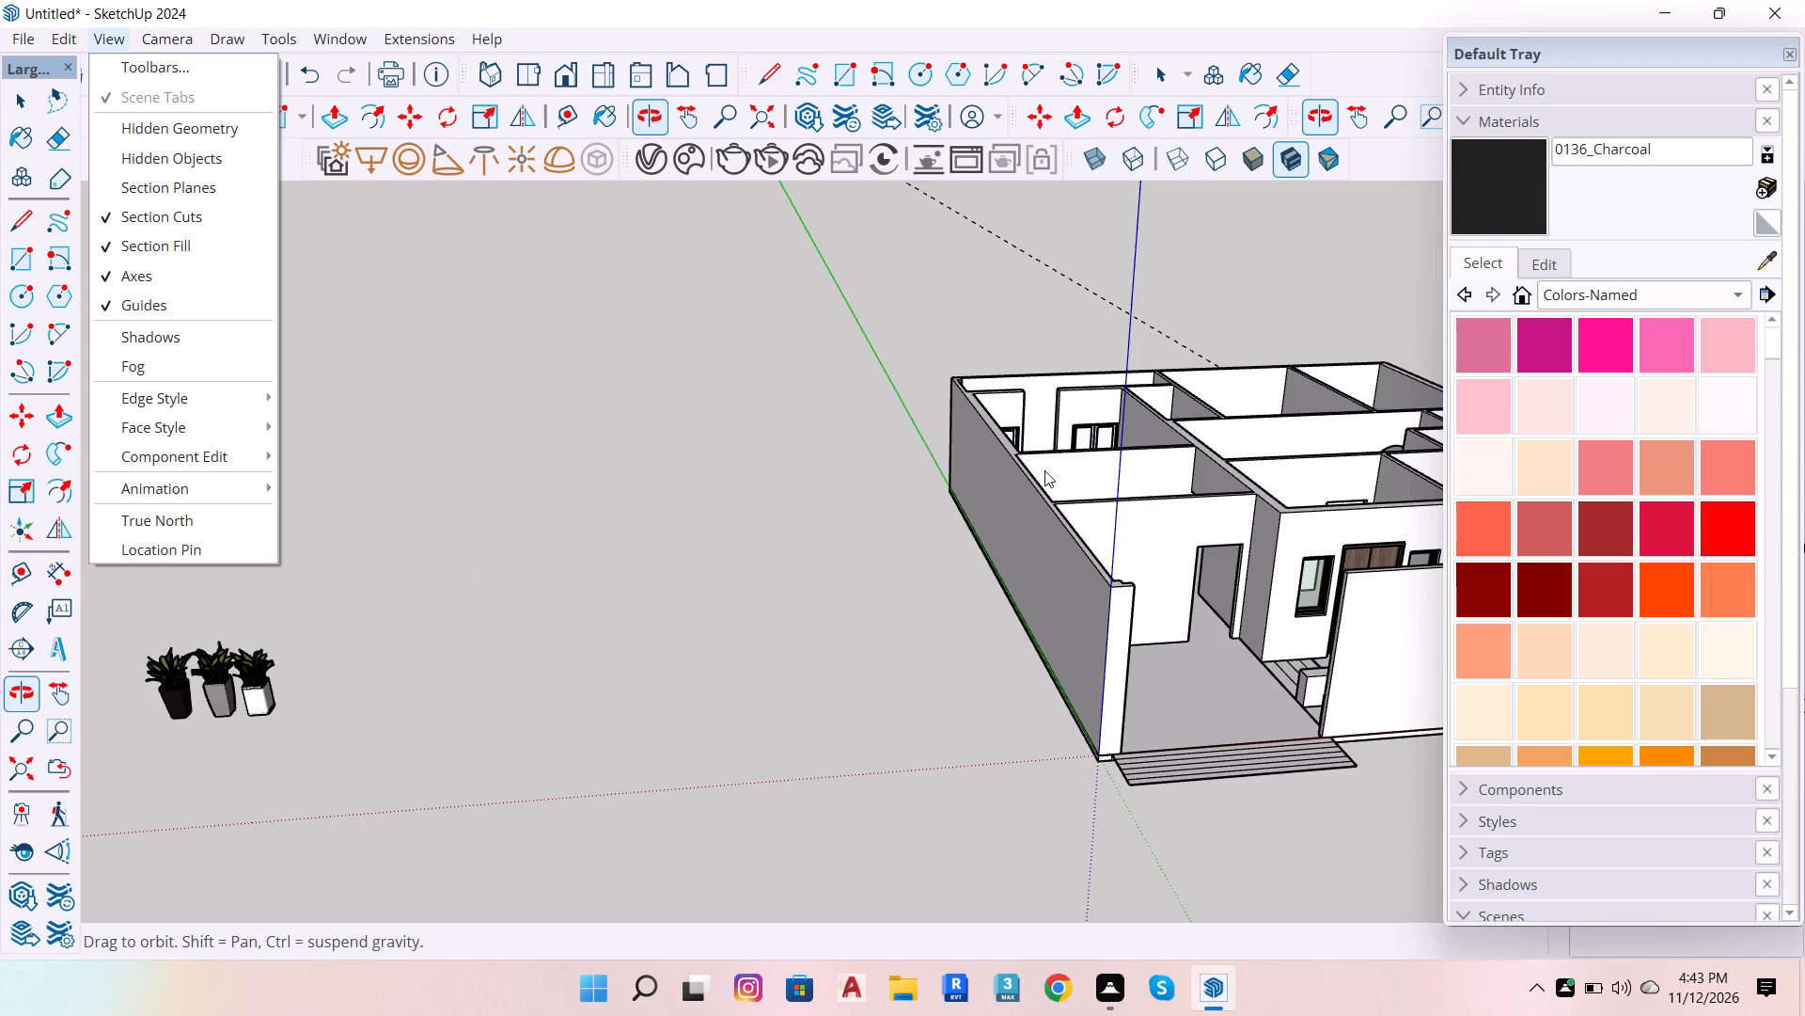
# Examine the whole house model from several angles, including the loose objects lying outside its walls.
pyautogui.scroll(-9, 922, 802)
pyautogui.scroll(-6, 546, 625)
pyautogui.click(268, 568)
pyautogui.scroll(-6, 523, 579)
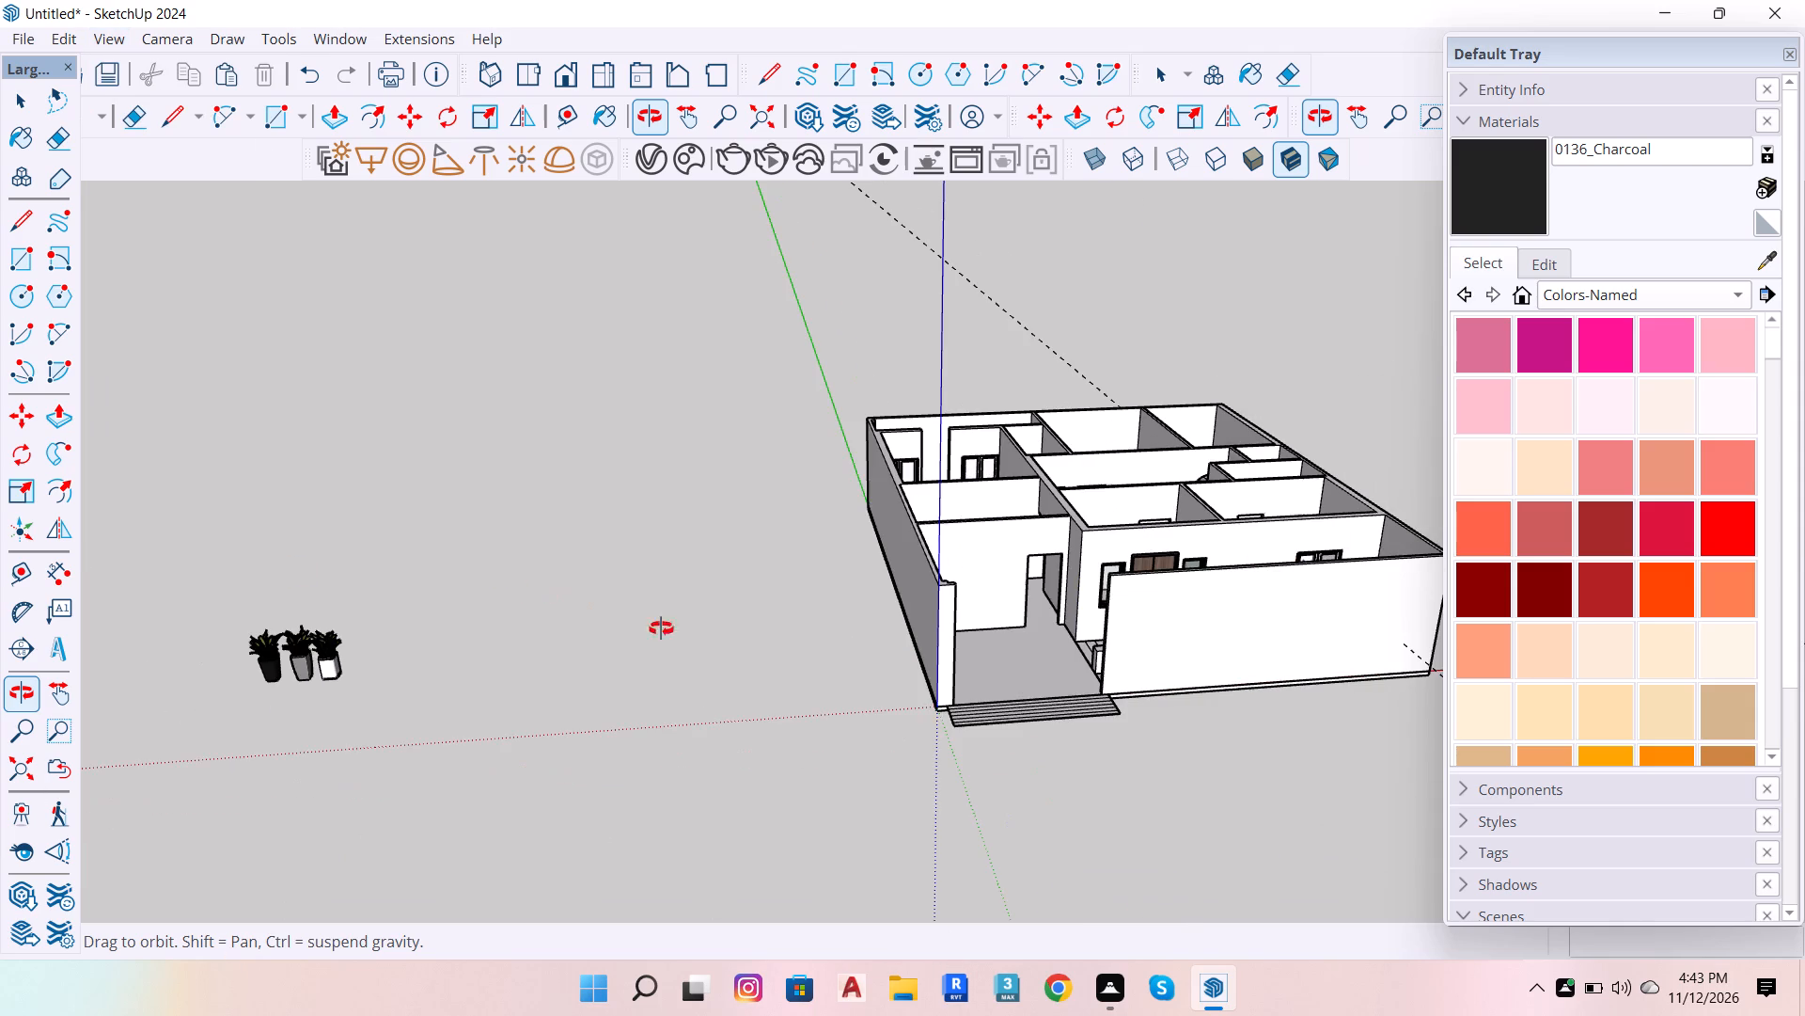
pyautogui.moveTo(961, 640); pyautogui.dragTo(829, 529)
pyautogui.scroll(-6, 945, 664)
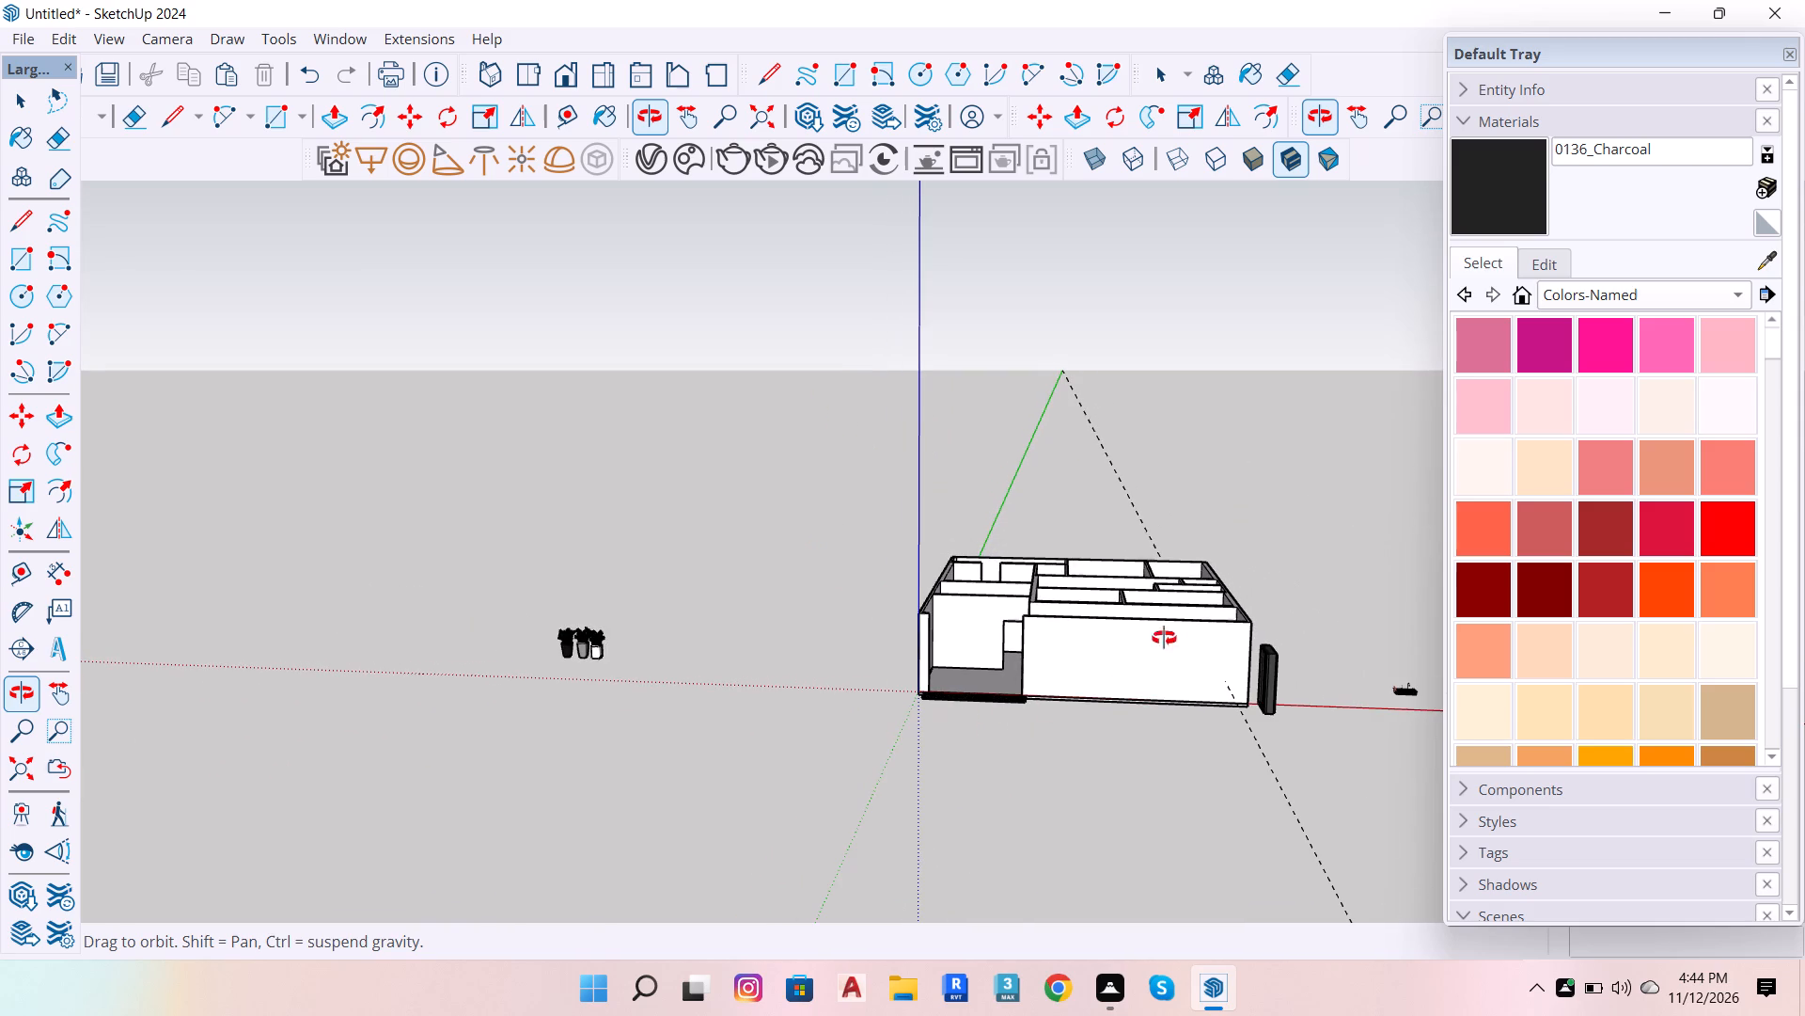
pyautogui.scroll(3, 1194, 625)
pyautogui.scroll(5, 1332, 519)
pyautogui.moveTo(1028, 793); pyautogui.dragTo(1067, 828)
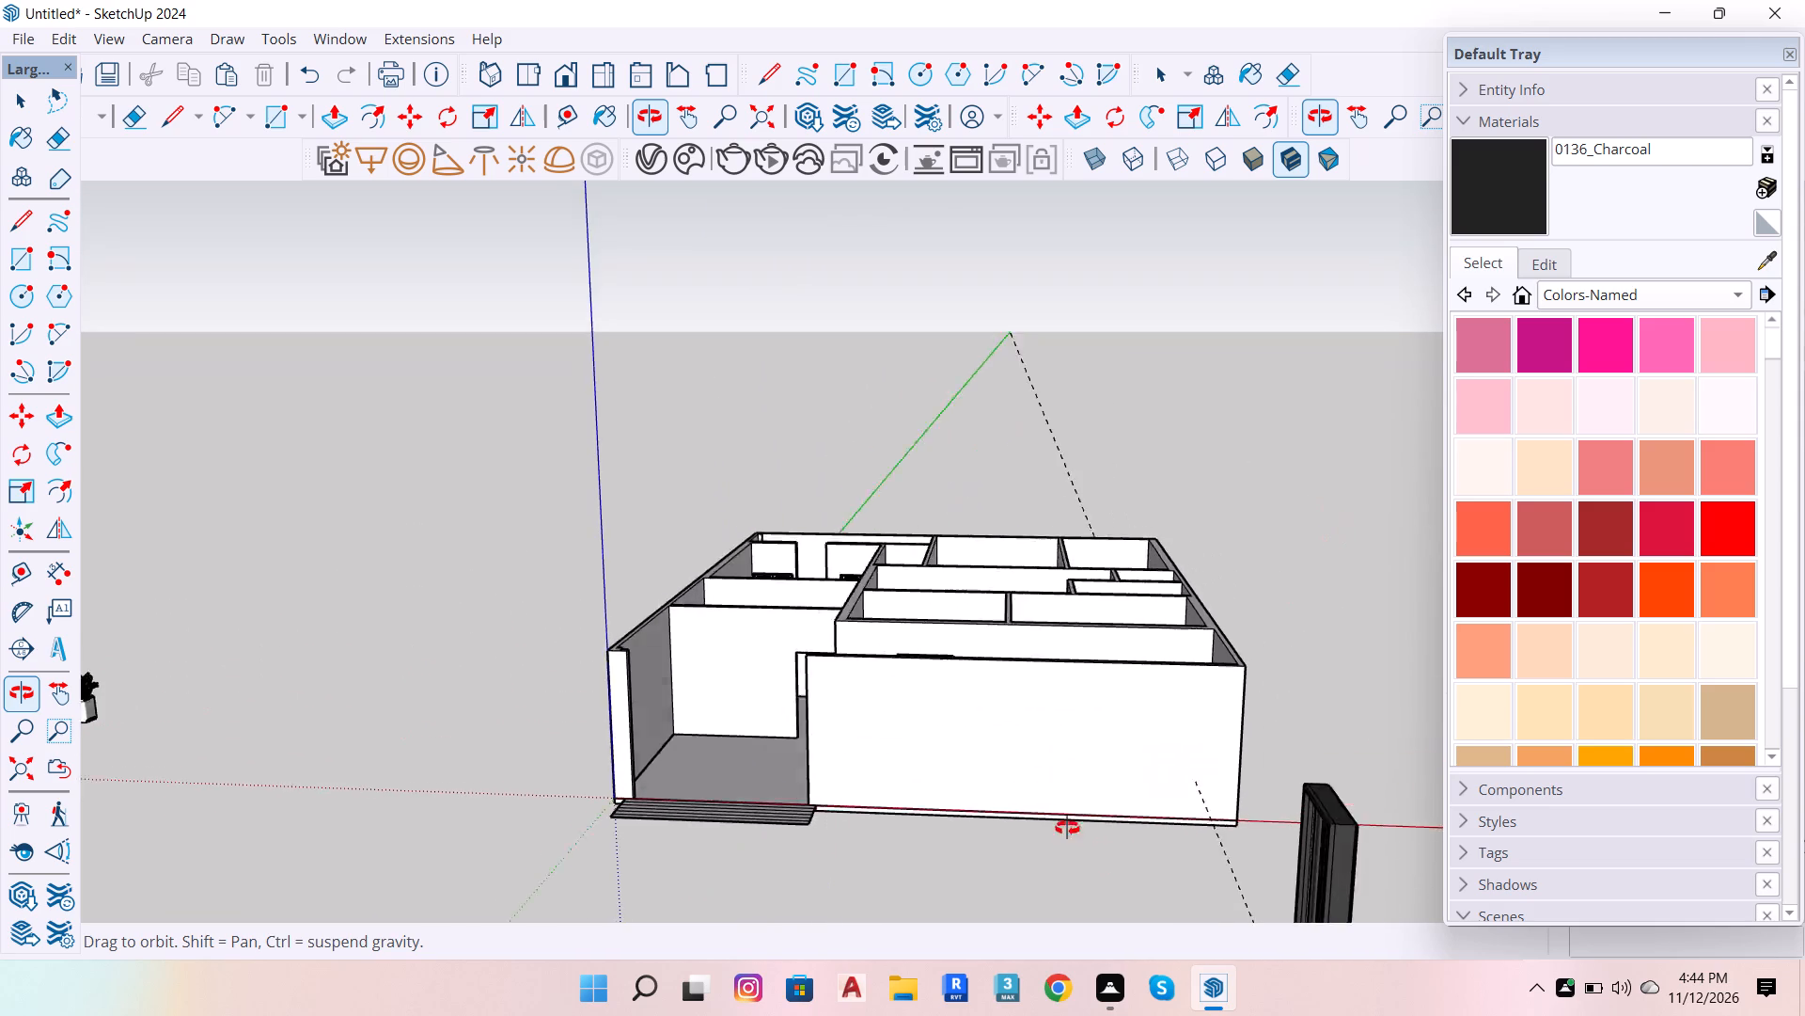
pyautogui.moveTo(1067, 828); pyautogui.dragTo(1167, 905)
pyautogui.scroll(-11, 1028, 494)
pyautogui.scroll(4, 1249, 629)
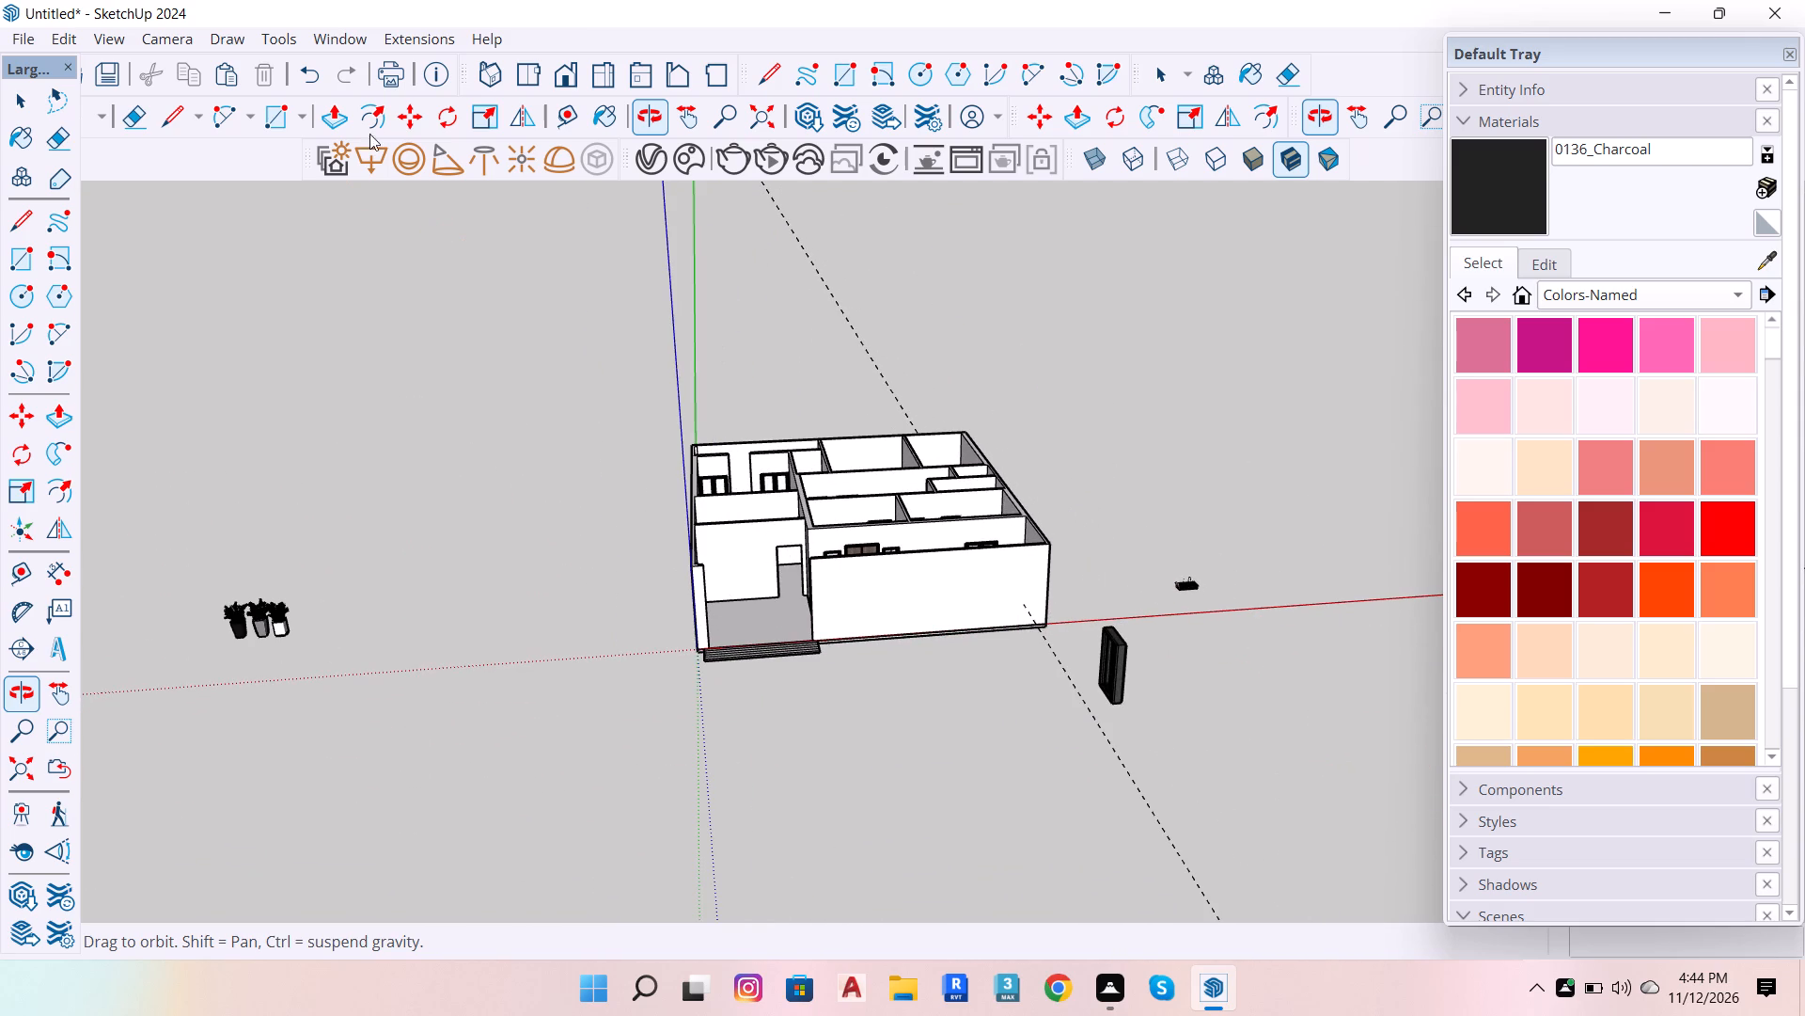
# Delete the two loose objects outside the house near the red axis, the tall dark panel and the small item behind it.
pyautogui.click(19, 96)
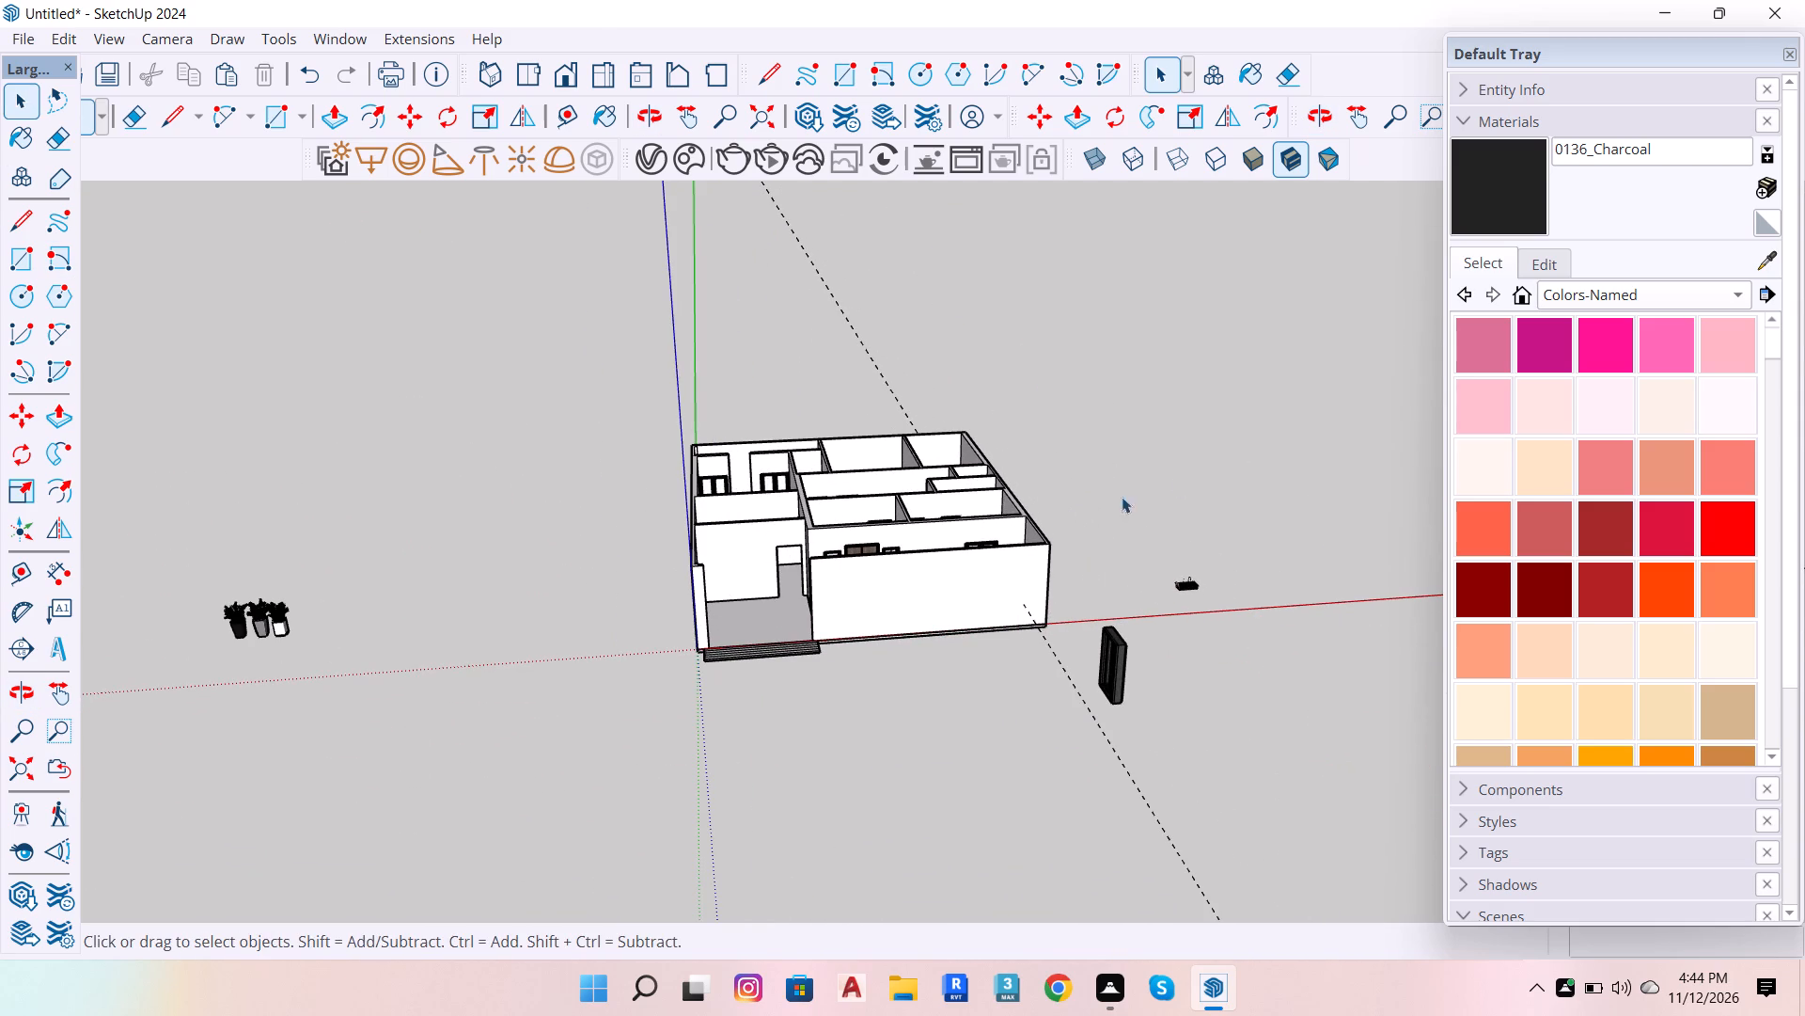
pyautogui.moveTo(1080, 682); pyautogui.dragTo(1228, 782)
pyautogui.moveTo(1097, 552); pyautogui.dragTo(1107, 623)
pyautogui.moveTo(1107, 623); pyautogui.dragTo(1234, 960)
pyautogui.scroll(3, 1268, 455)
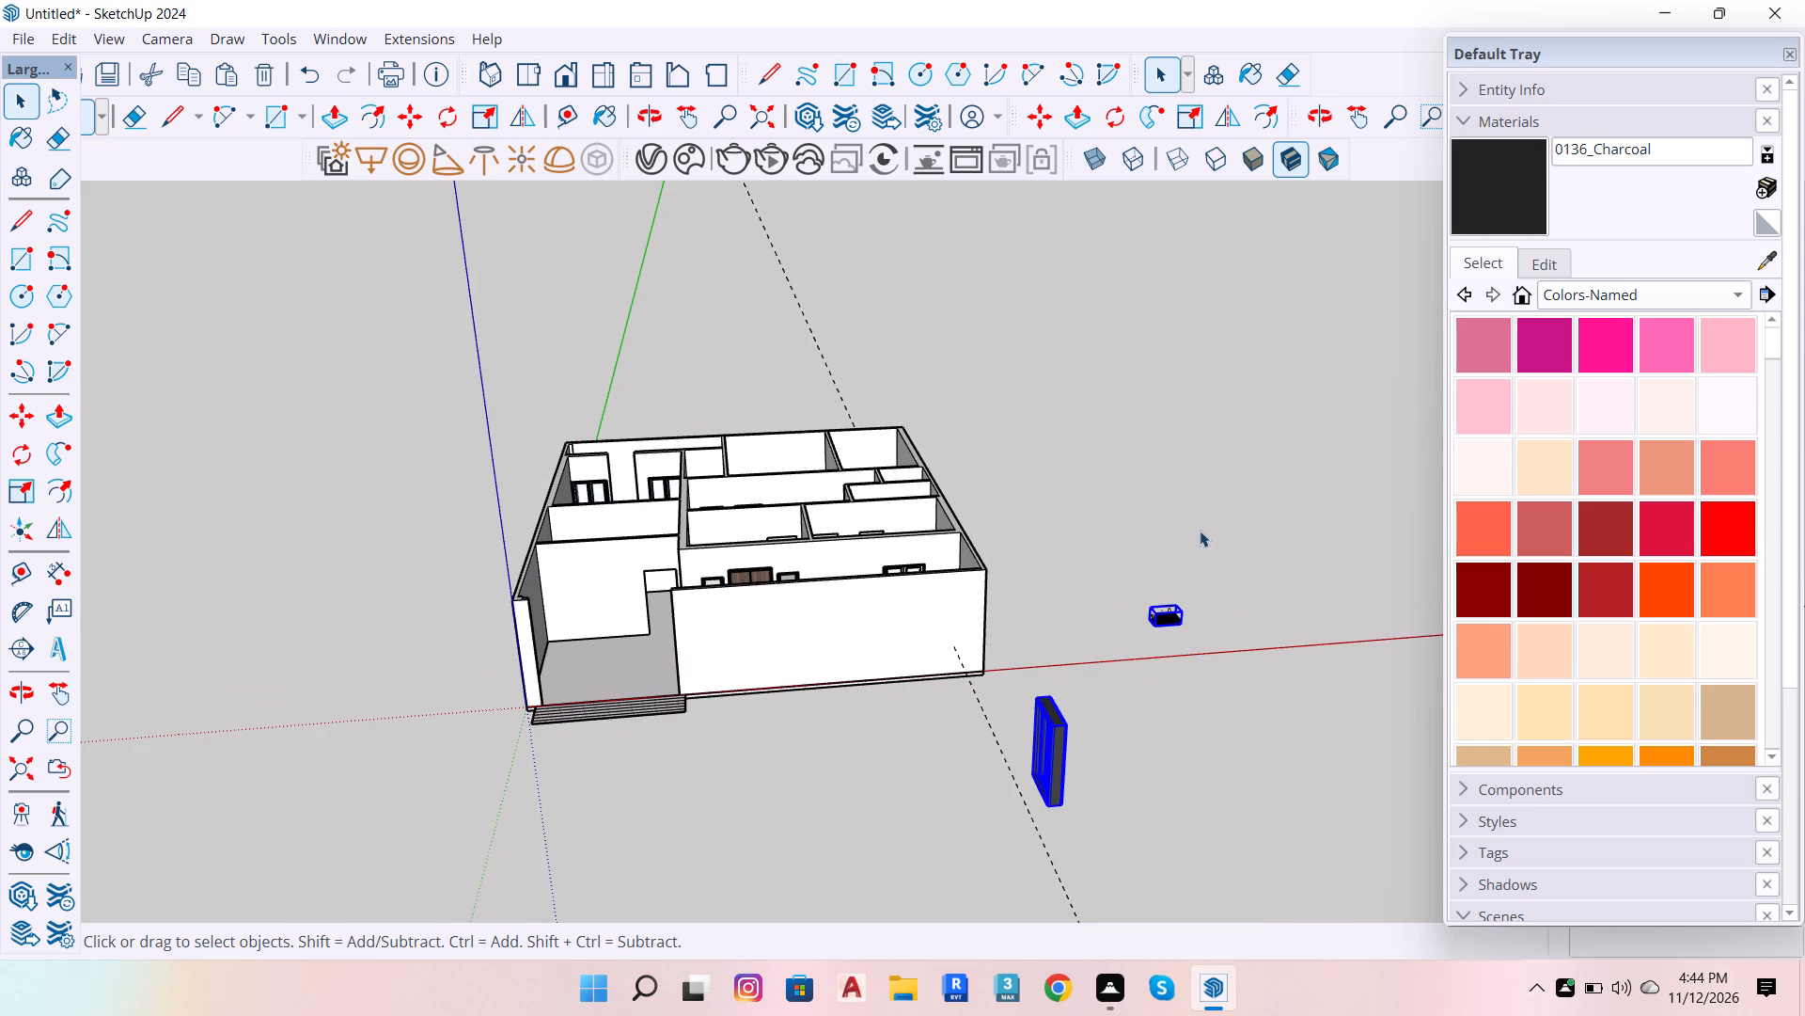
pyautogui.hotkey('shift', 'Delete')
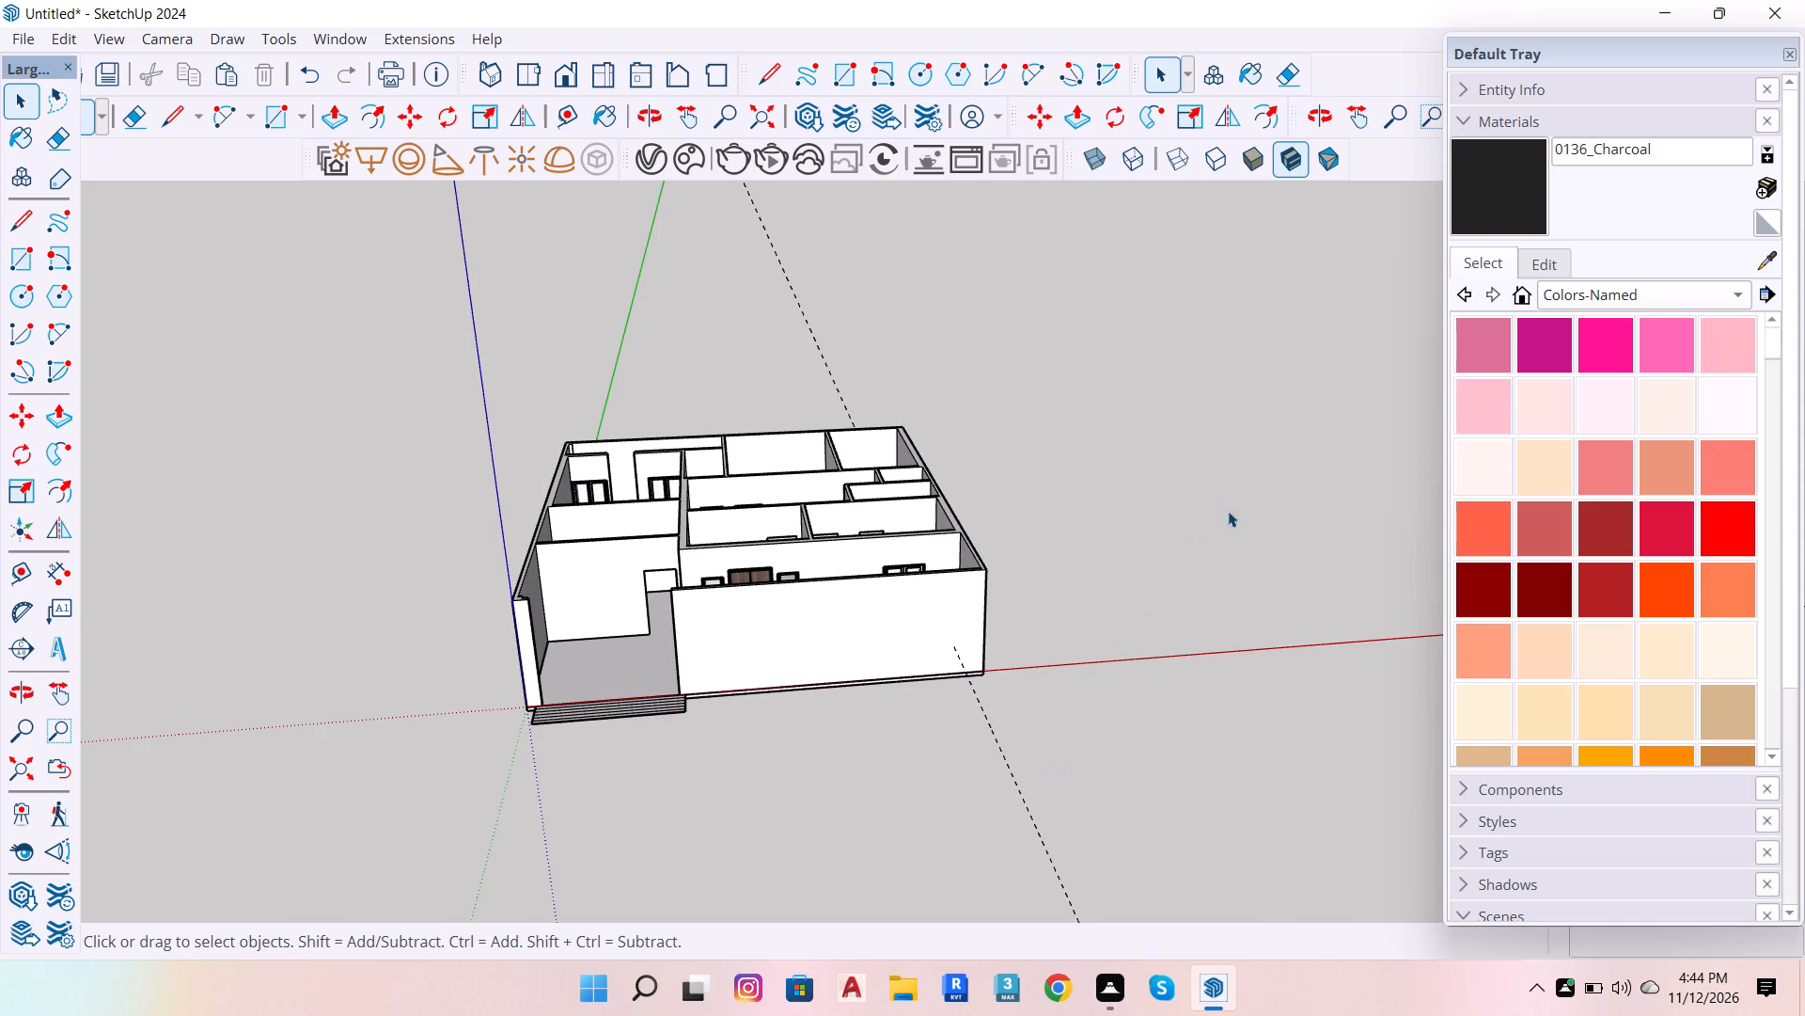
pyautogui.scroll(-6, 1274, 617)
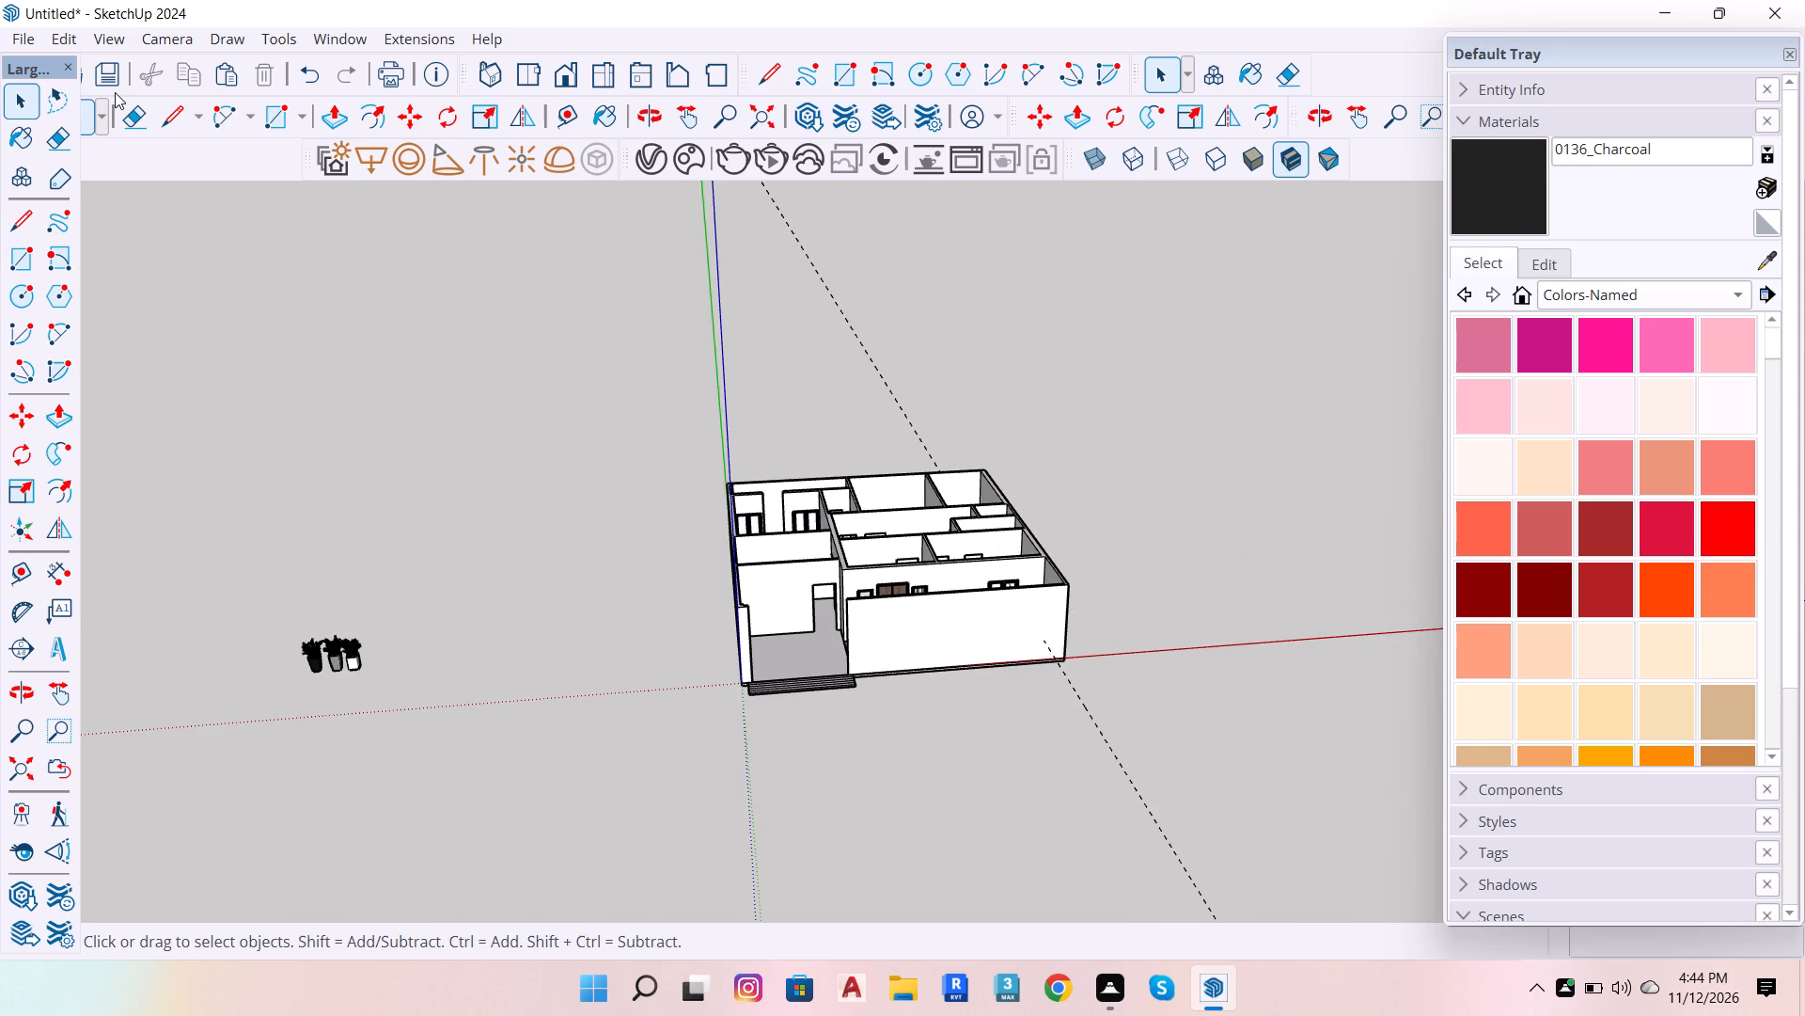
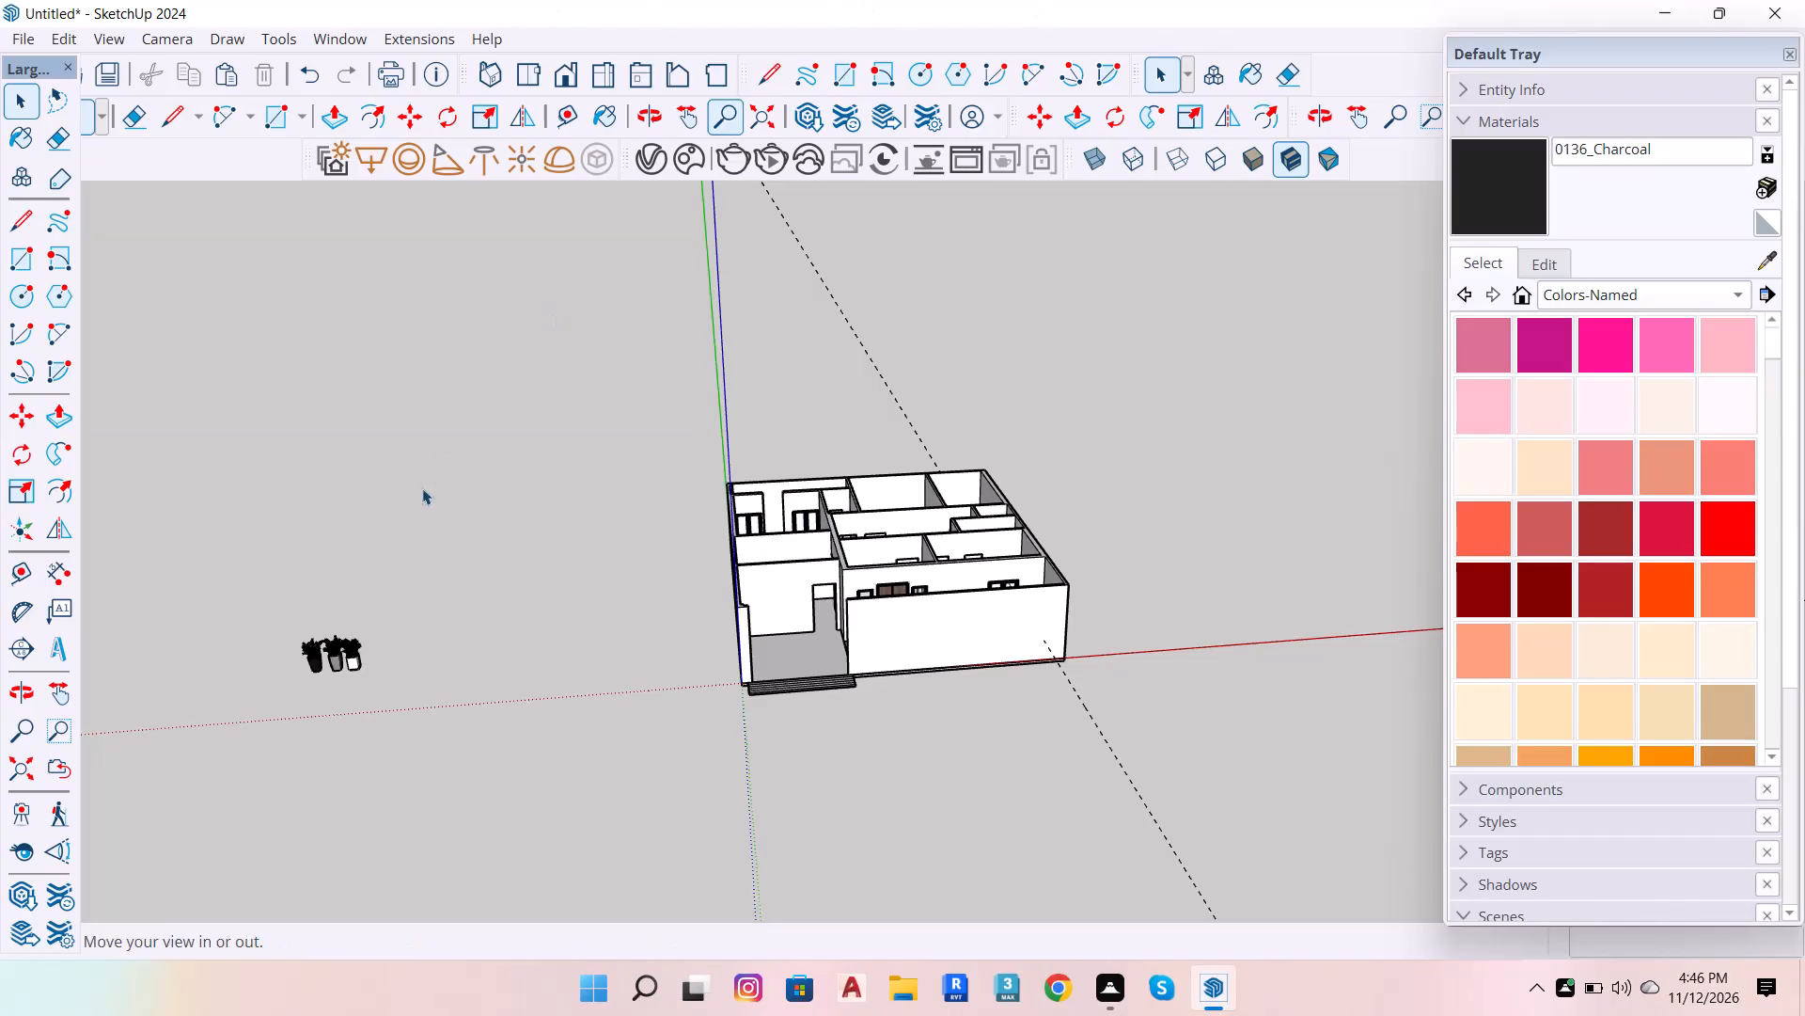
# Delete all the guides from the model, including the long dashed line crossing the house.
pyautogui.scroll(-6, 956, 712)
pyautogui.scroll(4, 1071, 623)
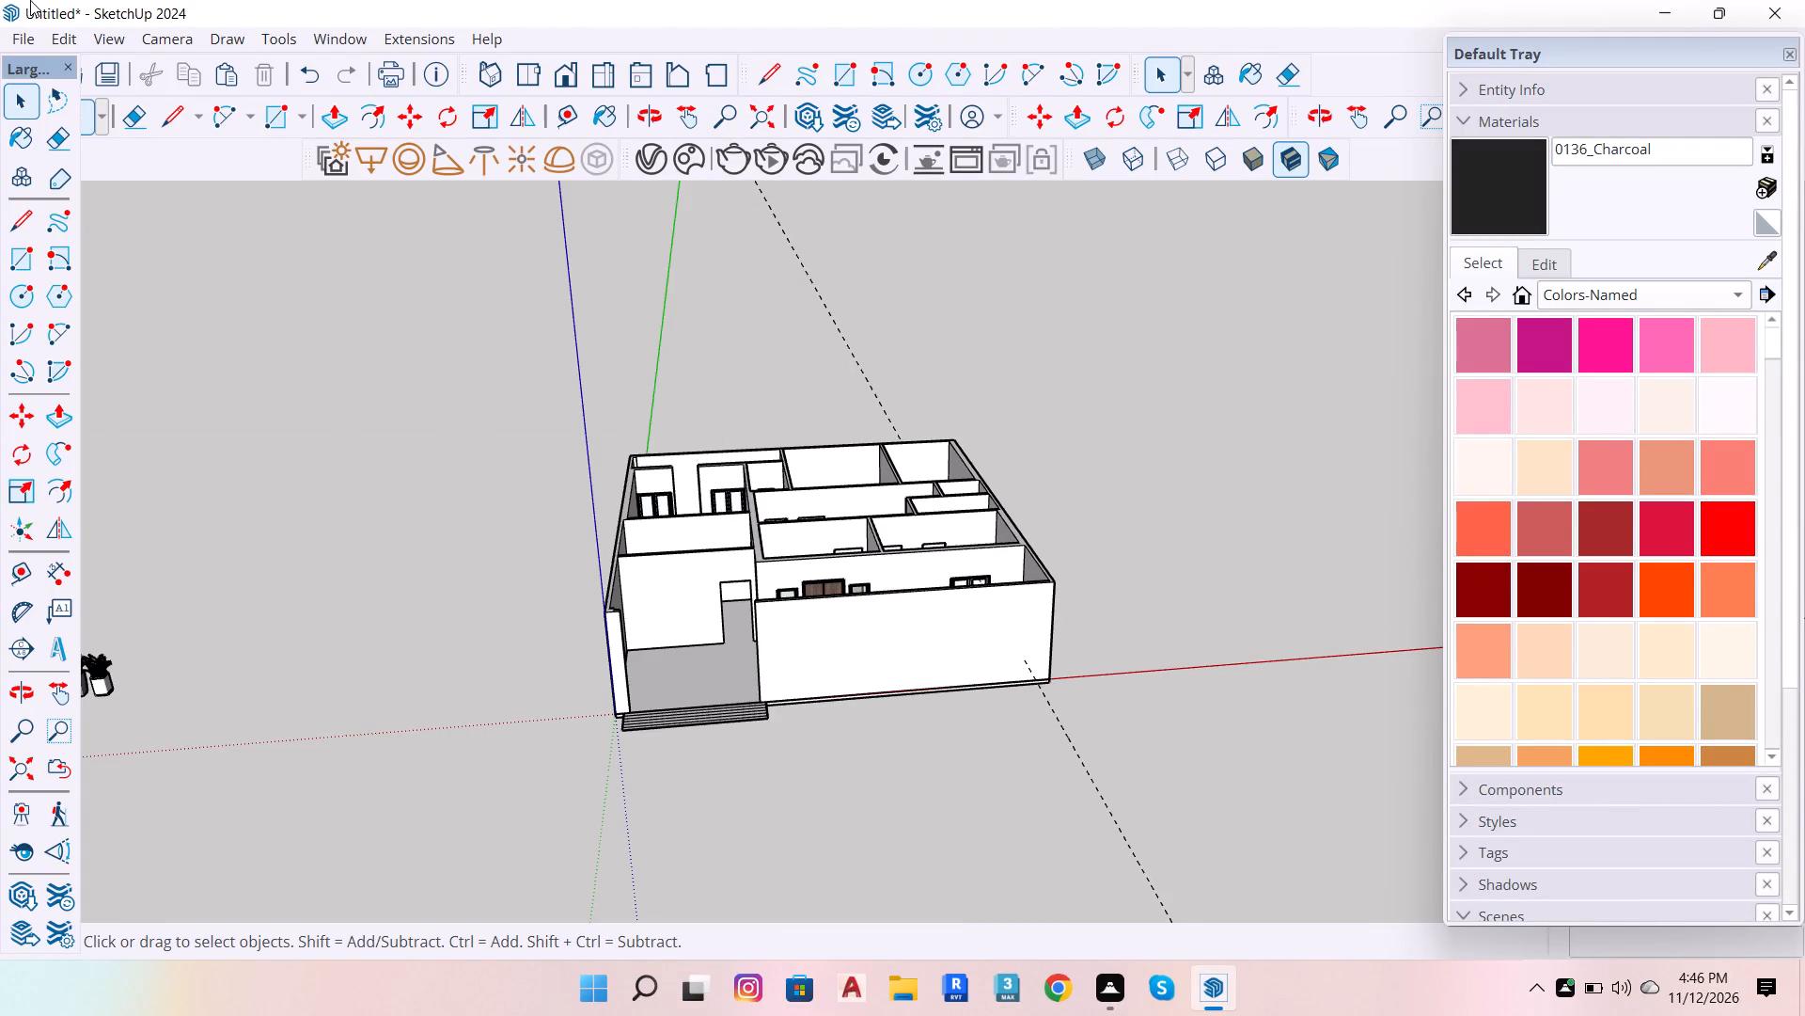
pyautogui.click(69, 43)
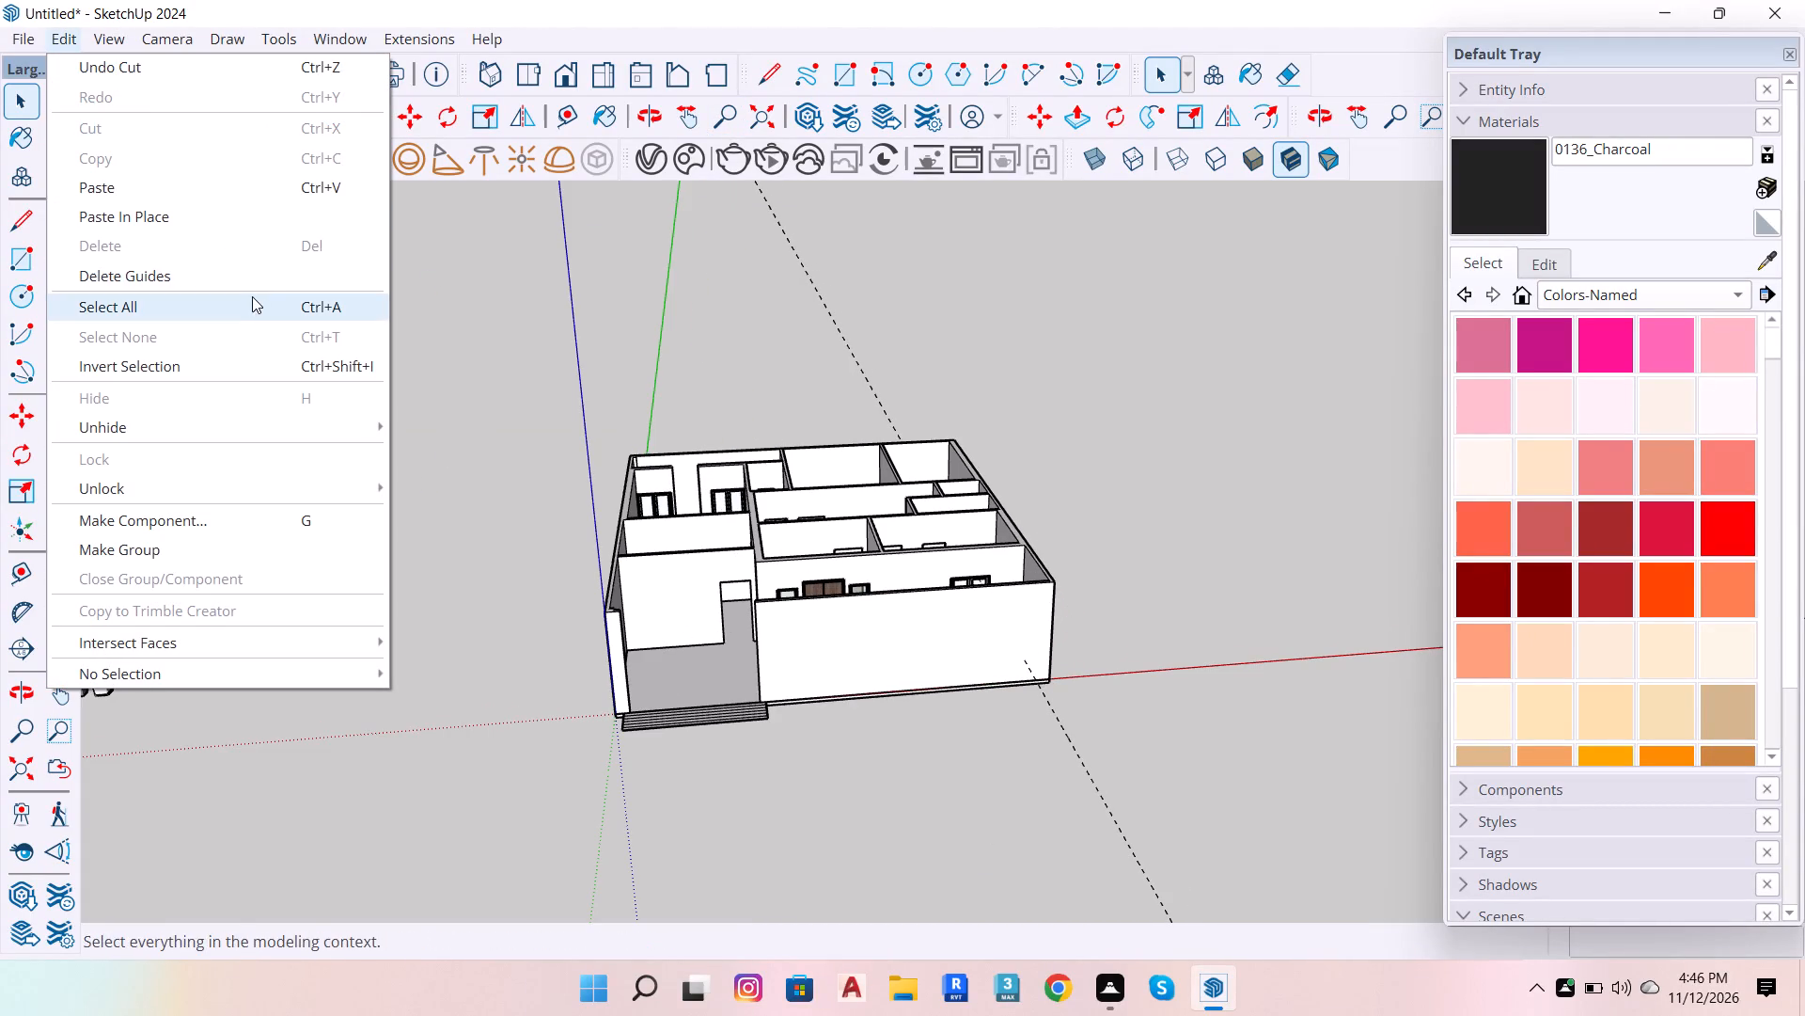
pyautogui.click(278, 254)
pyautogui.click(280, 265)
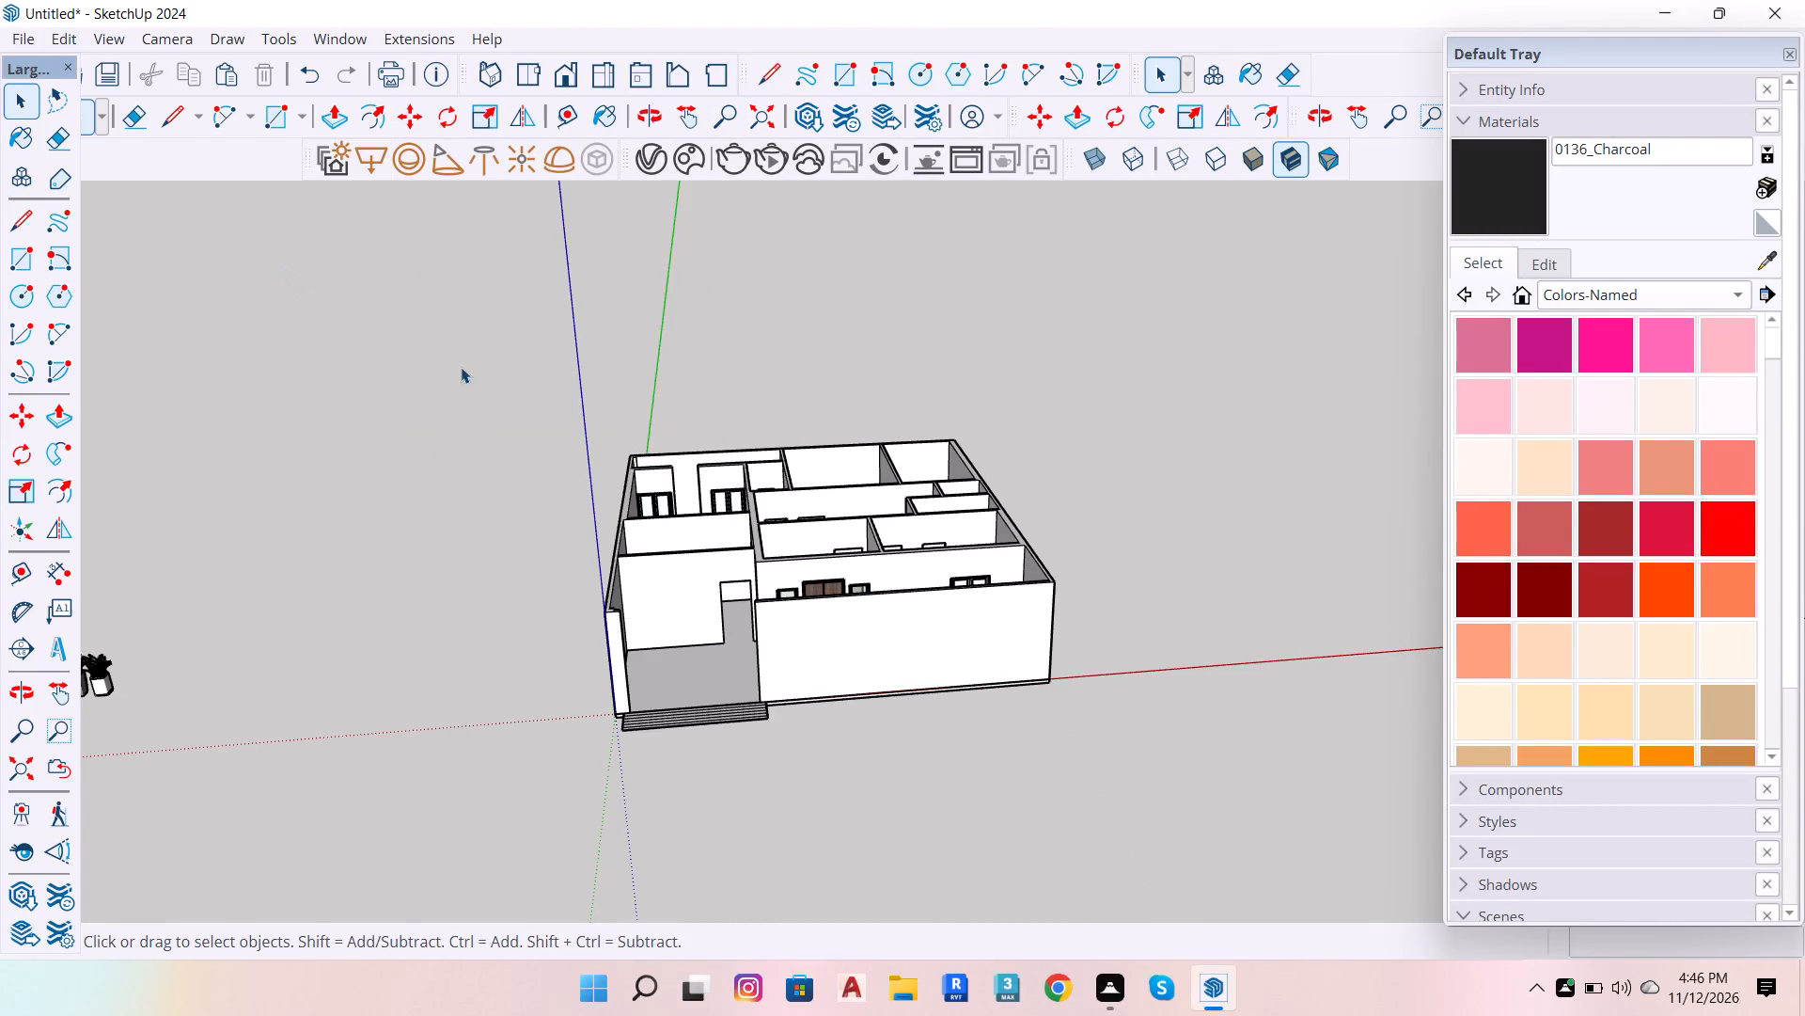
pyautogui.scroll(-7, 1036, 659)
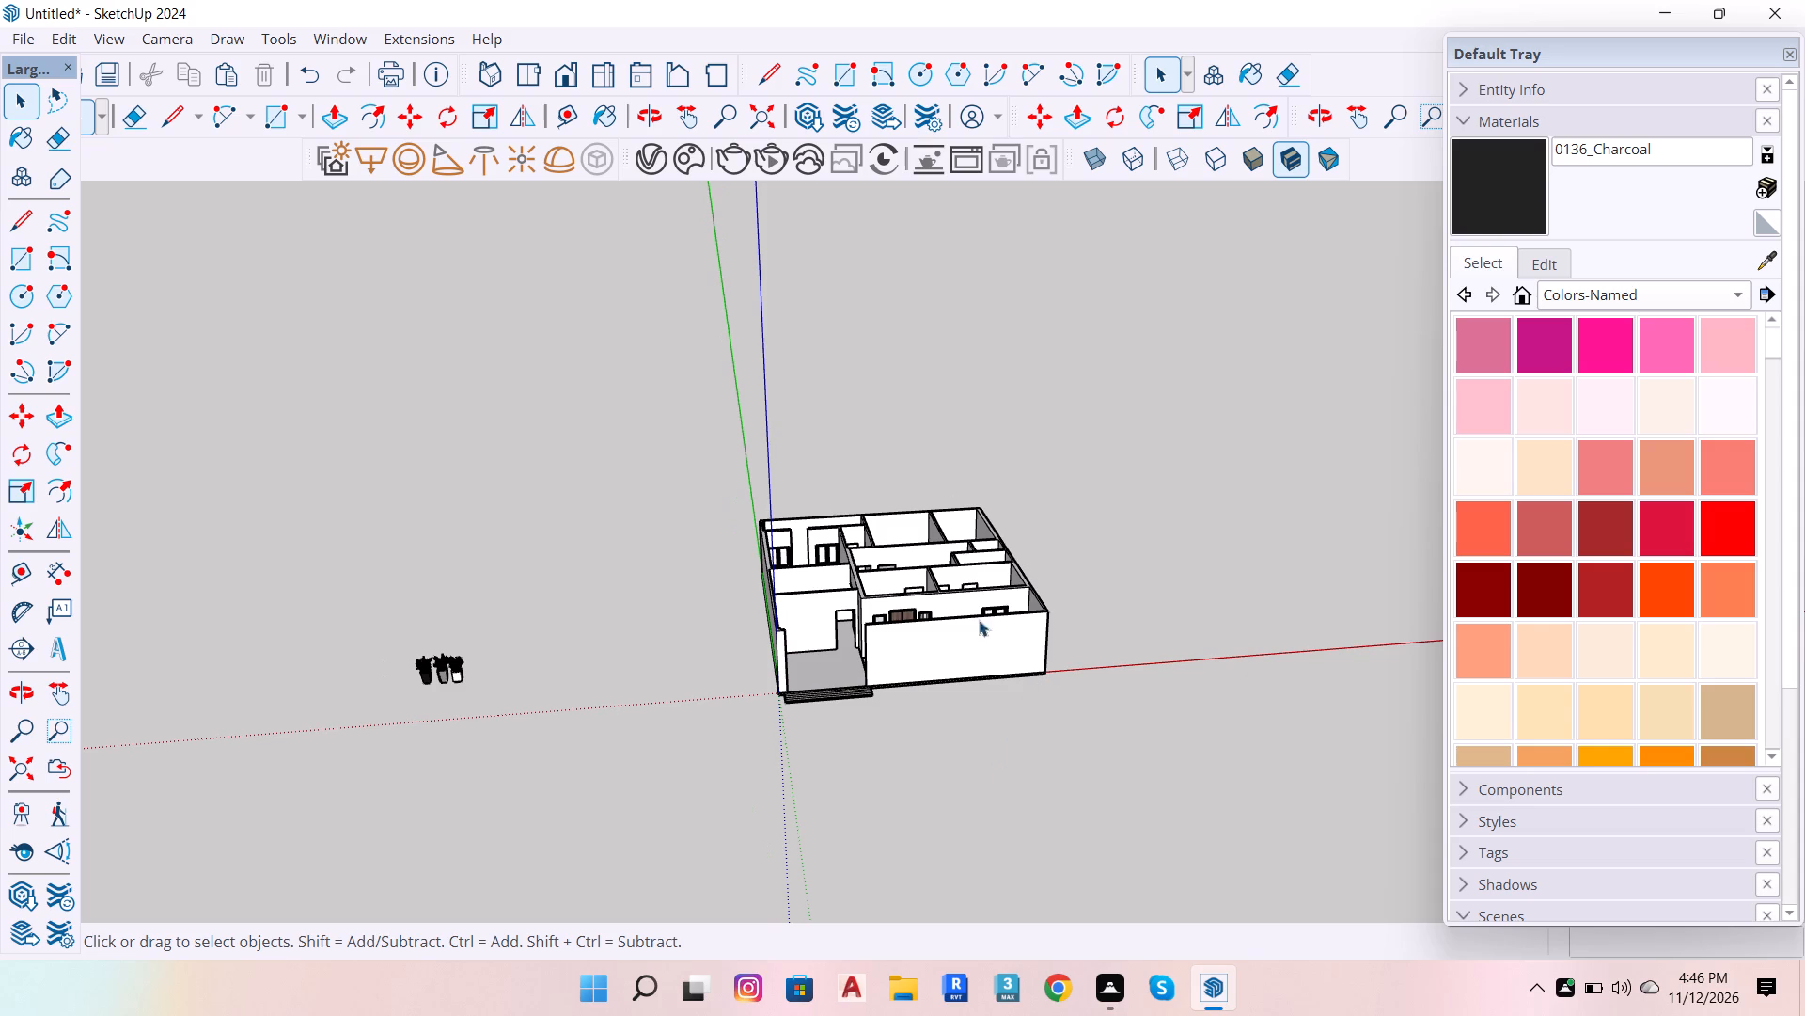
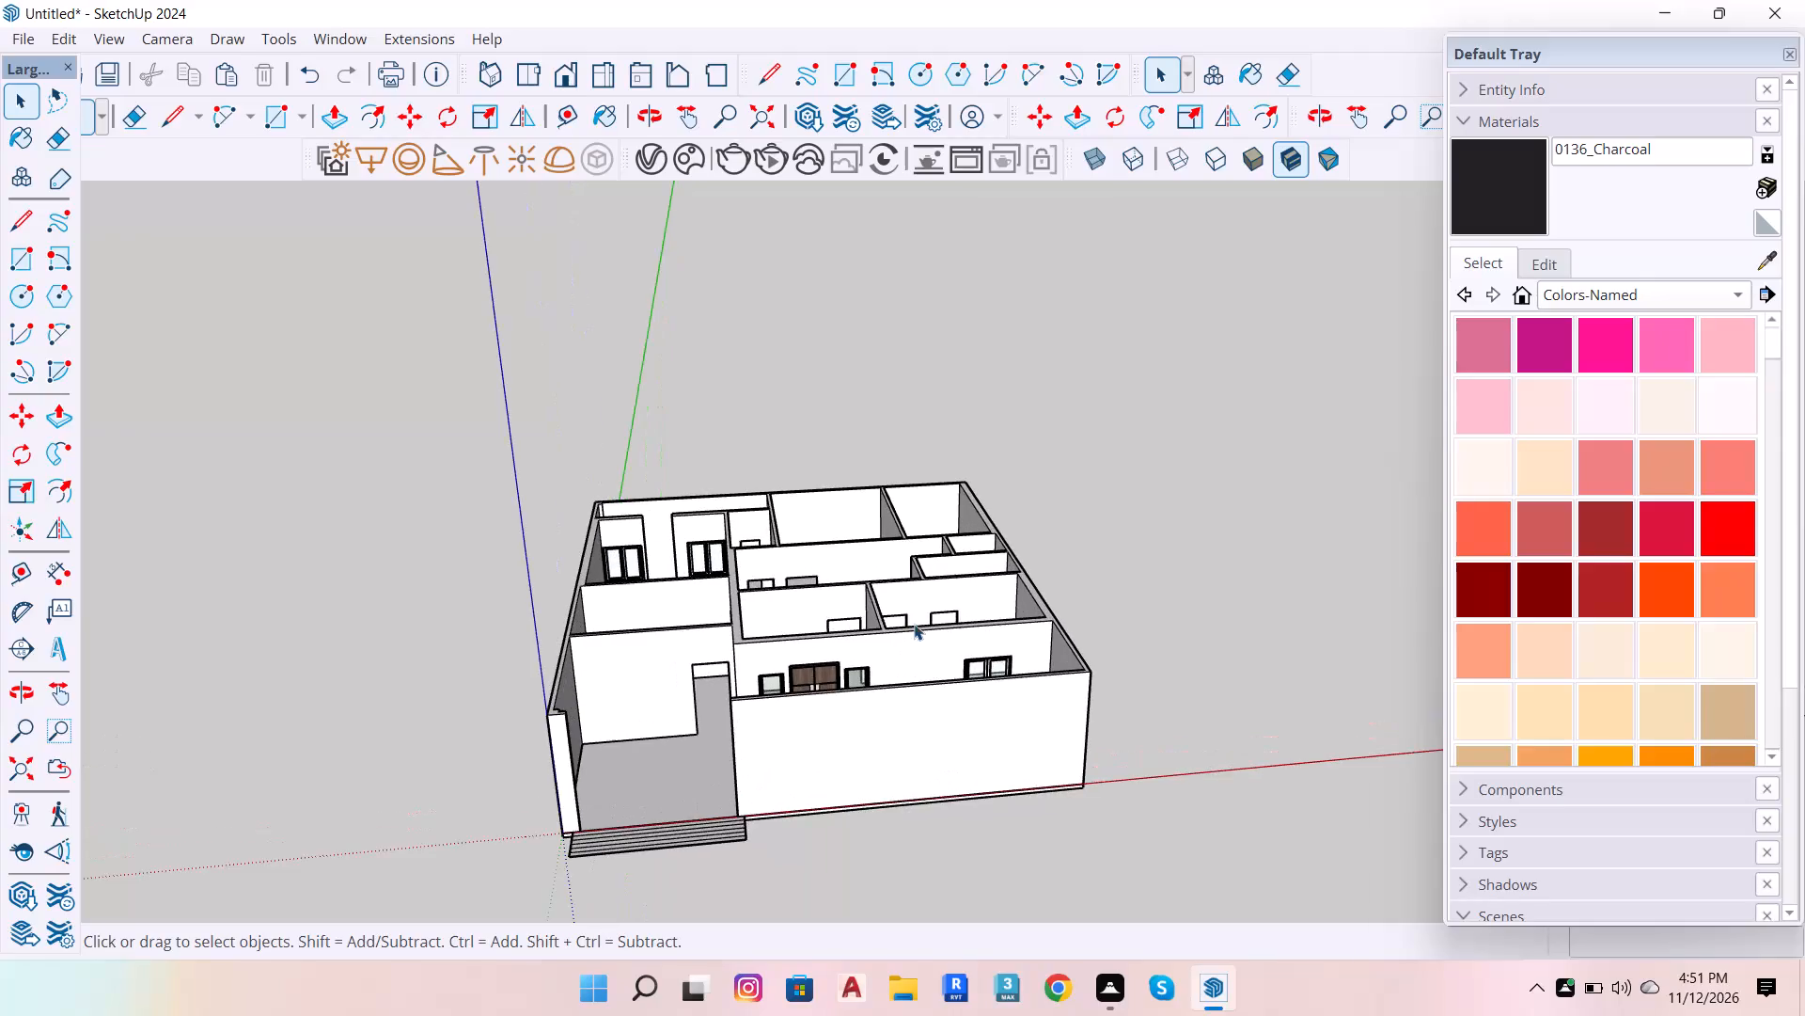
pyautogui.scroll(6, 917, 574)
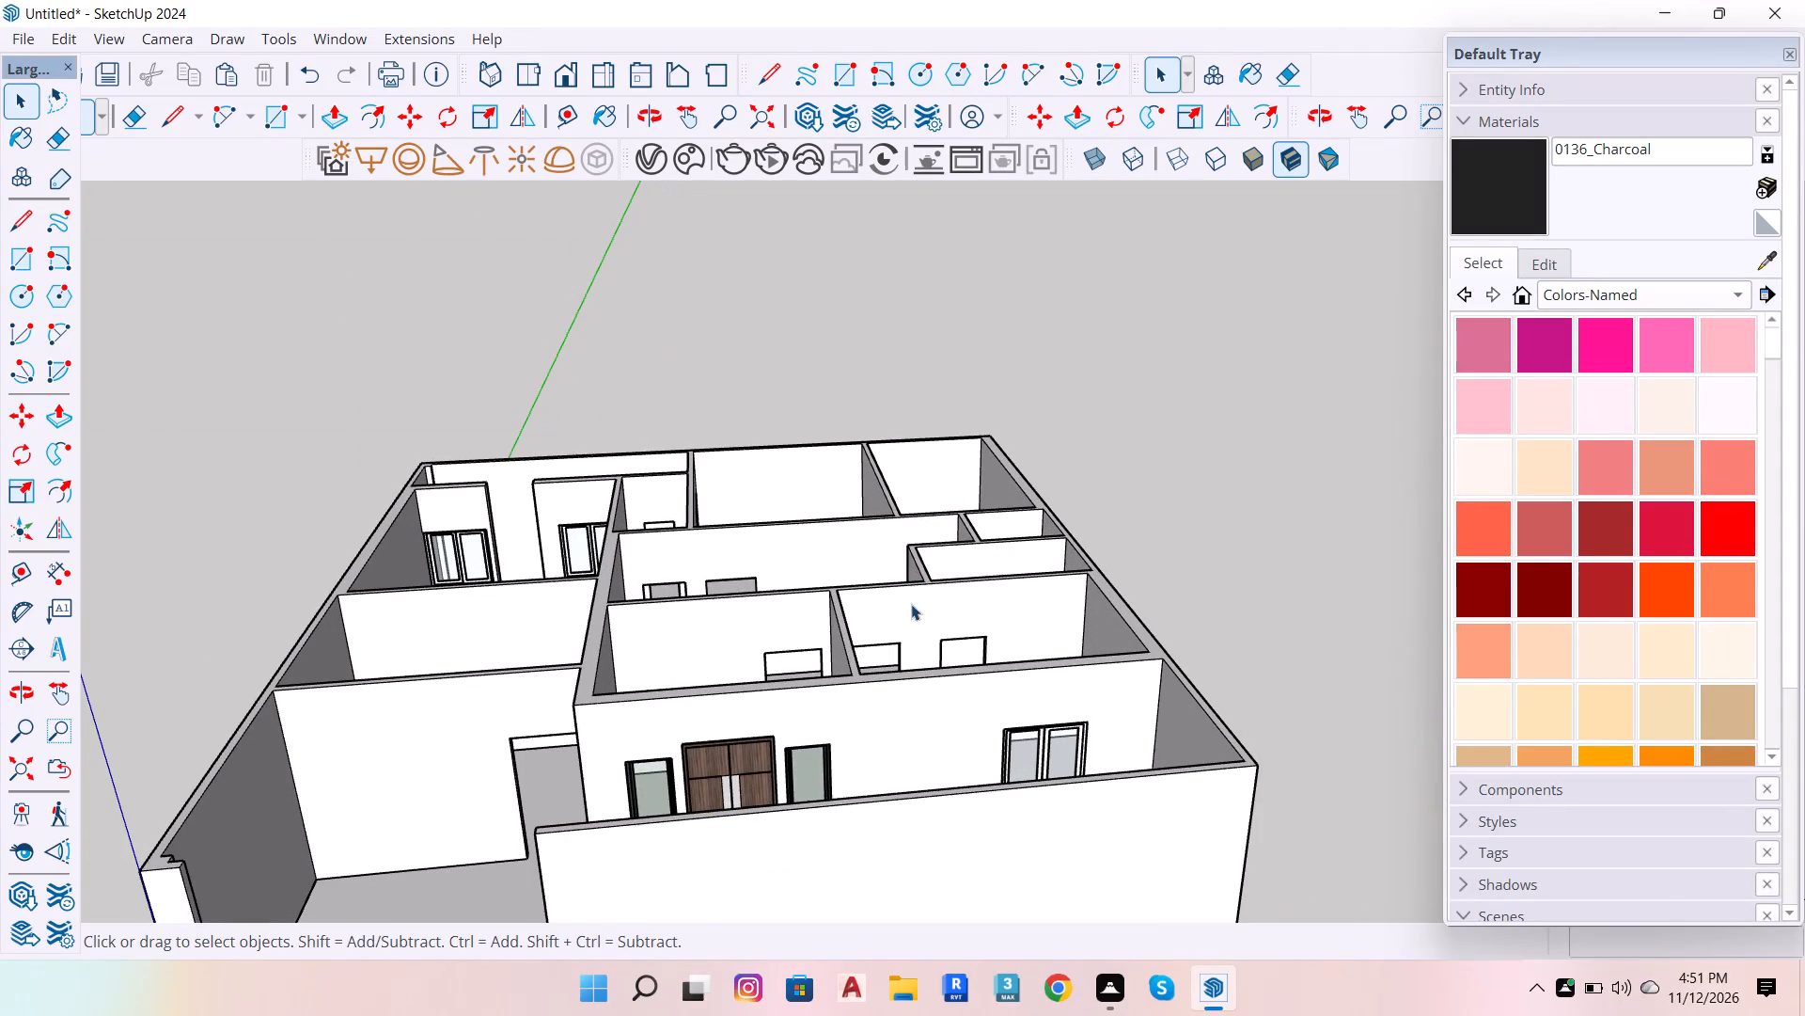
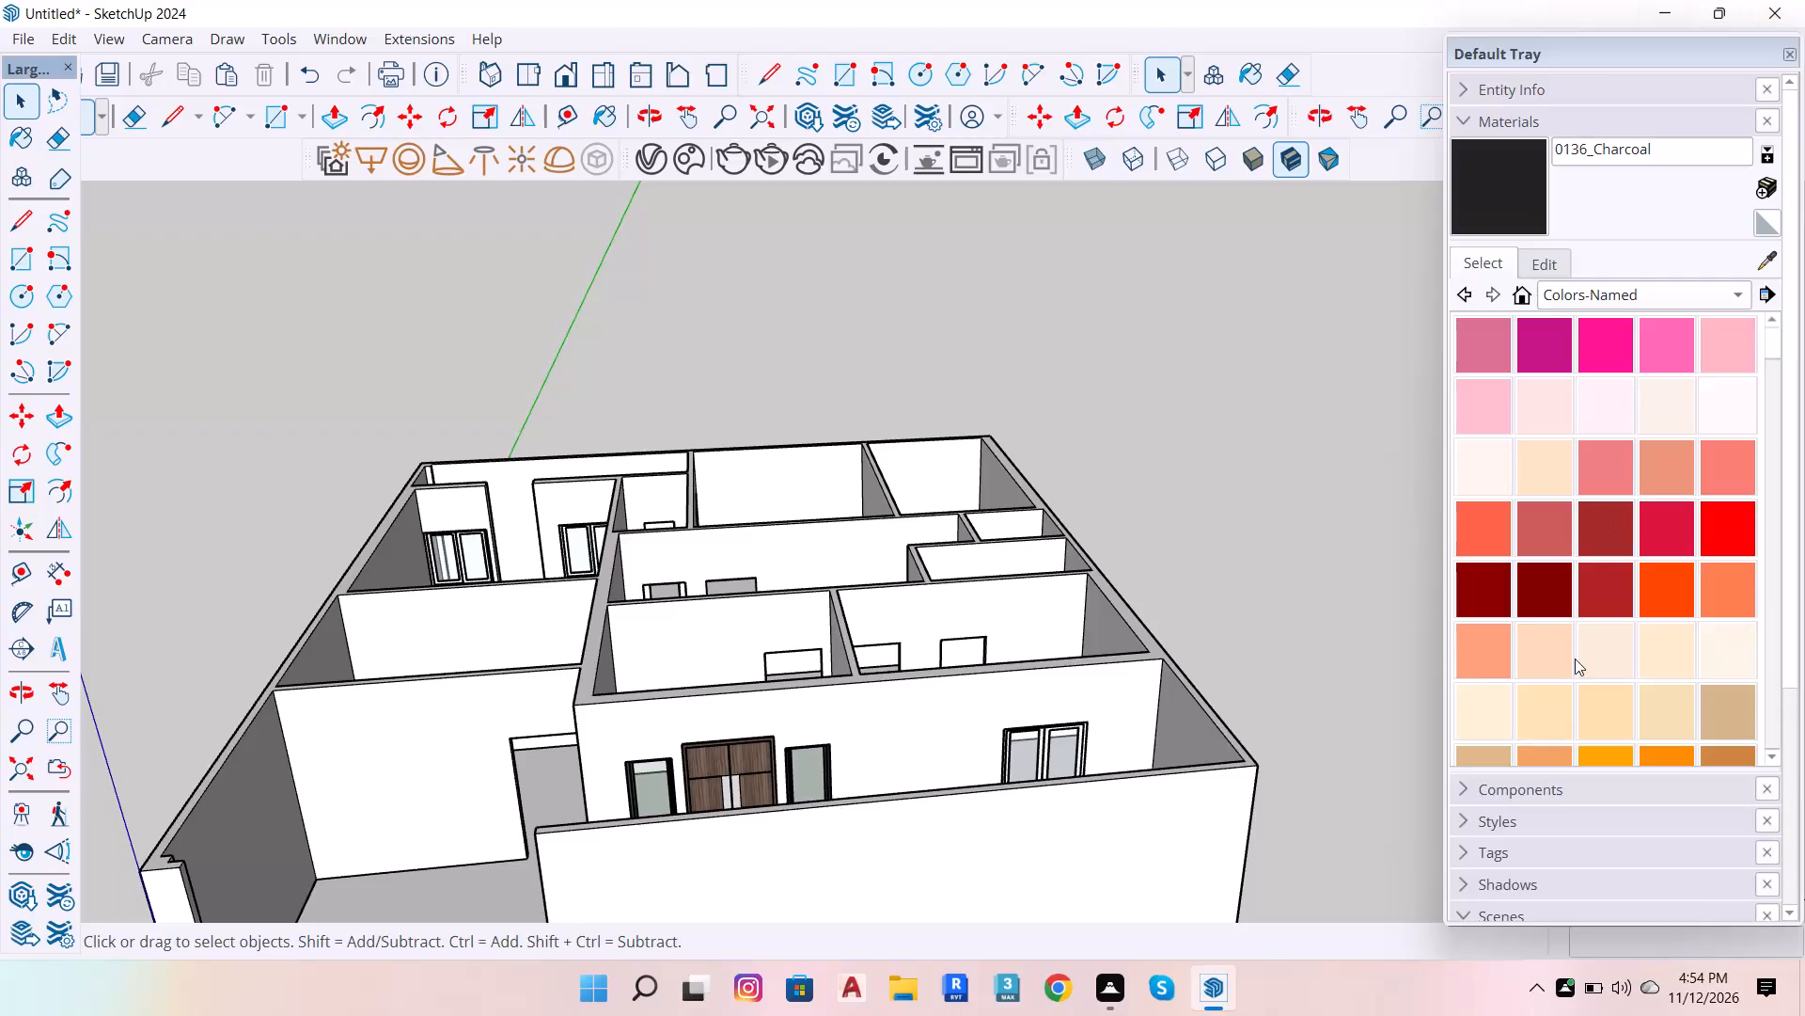
# Examine the front porch from above, focusing on its low border walls, curved corner and entrance steps.
pyautogui.click(656, 128)
pyautogui.moveTo(1044, 637); pyautogui.dragTo(1307, 1015)
pyautogui.scroll(-11, 950, 321)
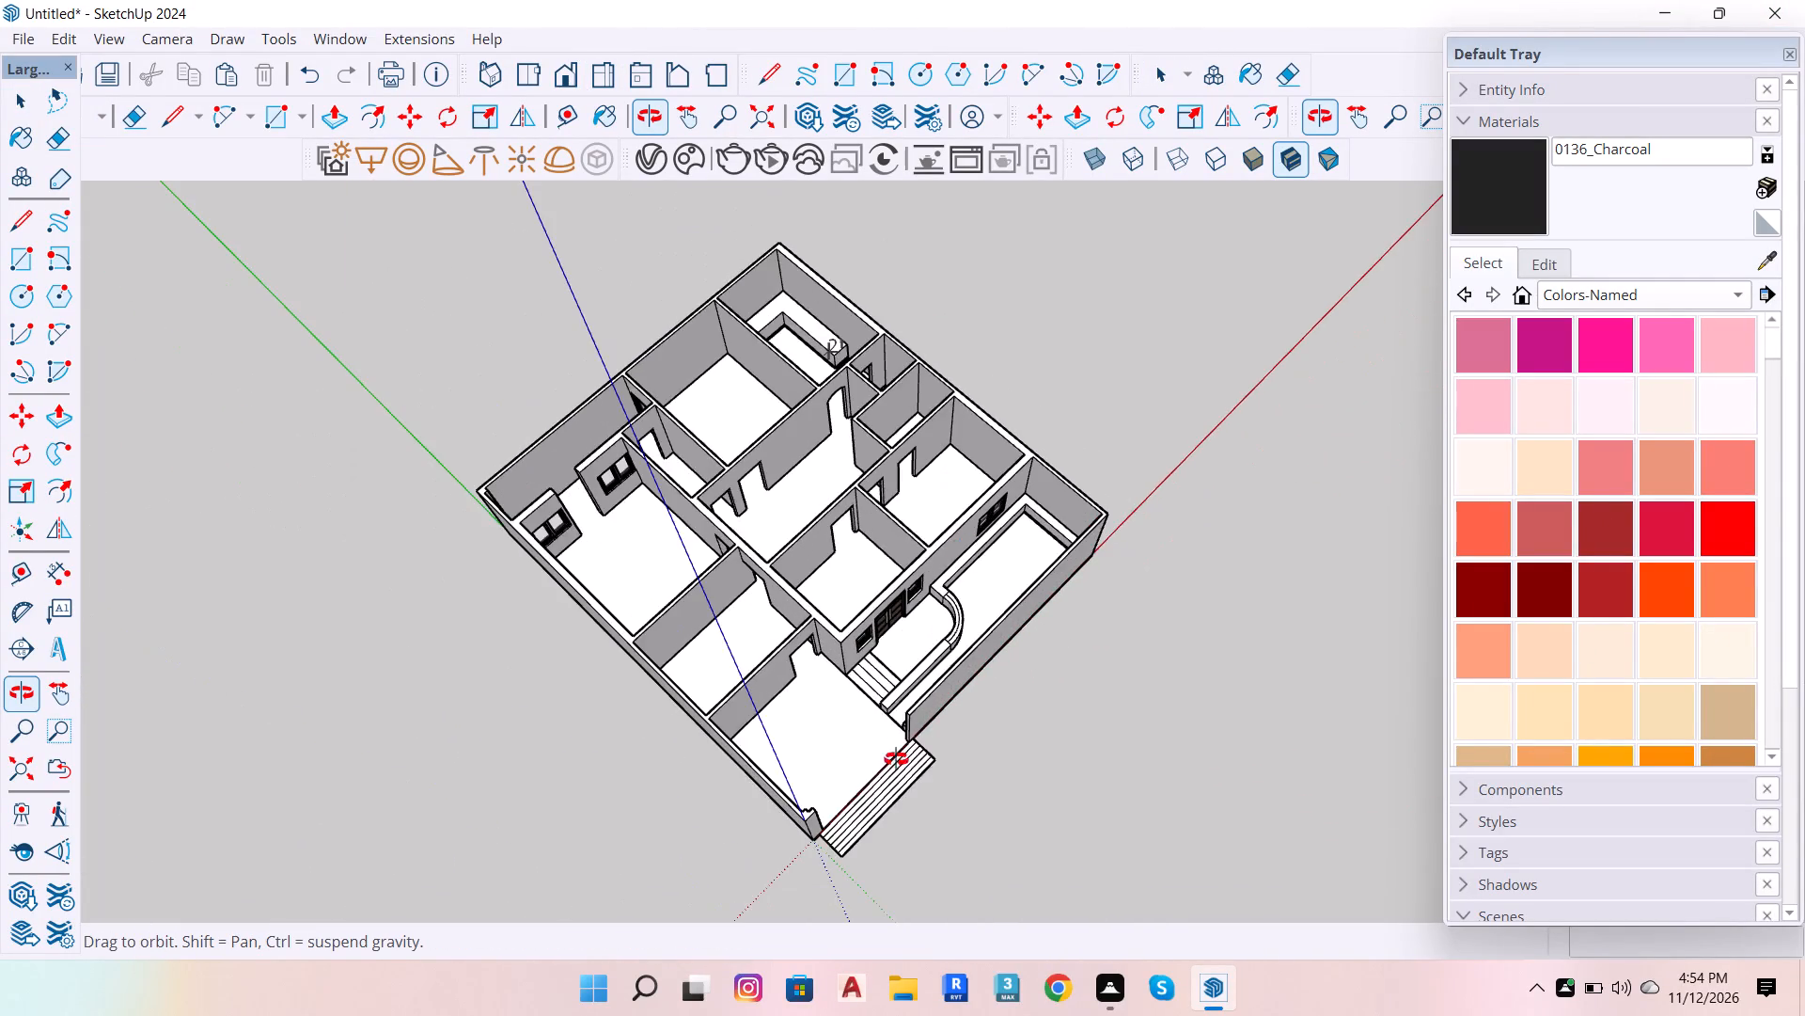
pyautogui.scroll(6, 828, 861)
pyautogui.moveTo(708, 556); pyautogui.dragTo(1392, 246)
pyautogui.scroll(5, 1007, 447)
pyautogui.moveTo(984, 427); pyautogui.dragTo(1019, 624)
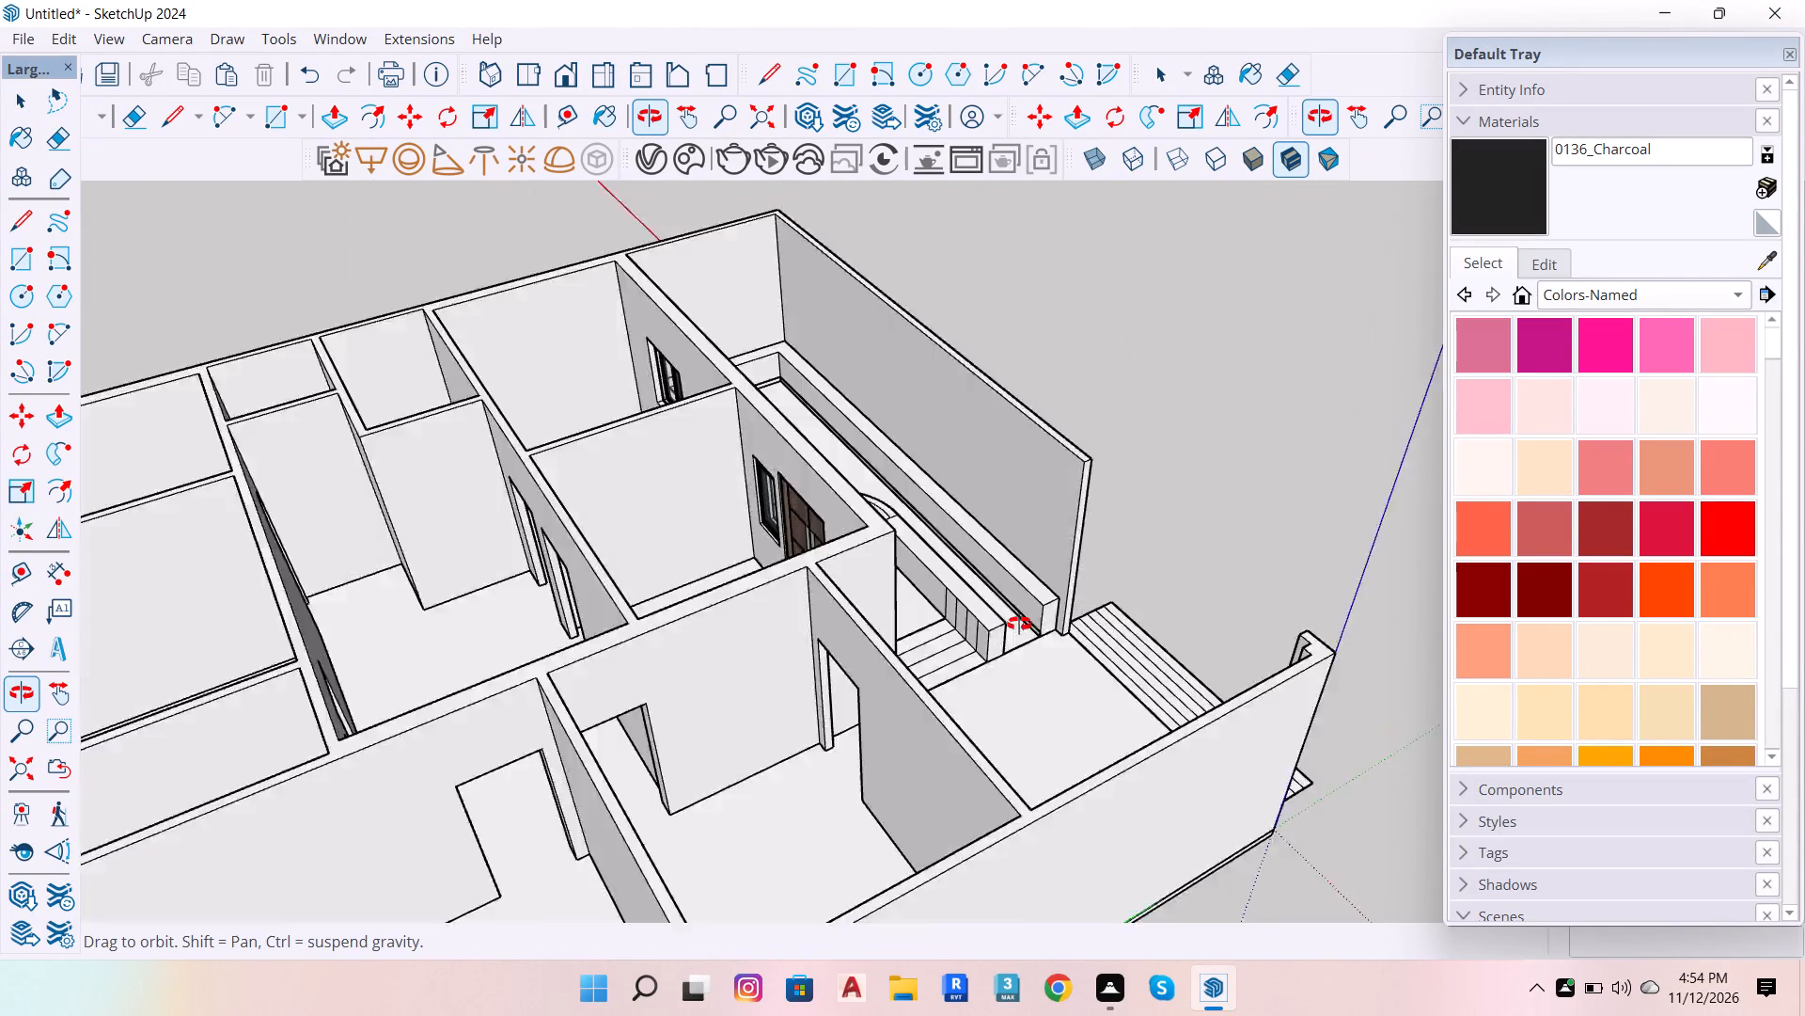
pyautogui.moveTo(1019, 624); pyautogui.dragTo(1050, 779)
pyautogui.scroll(19, 1042, 708)
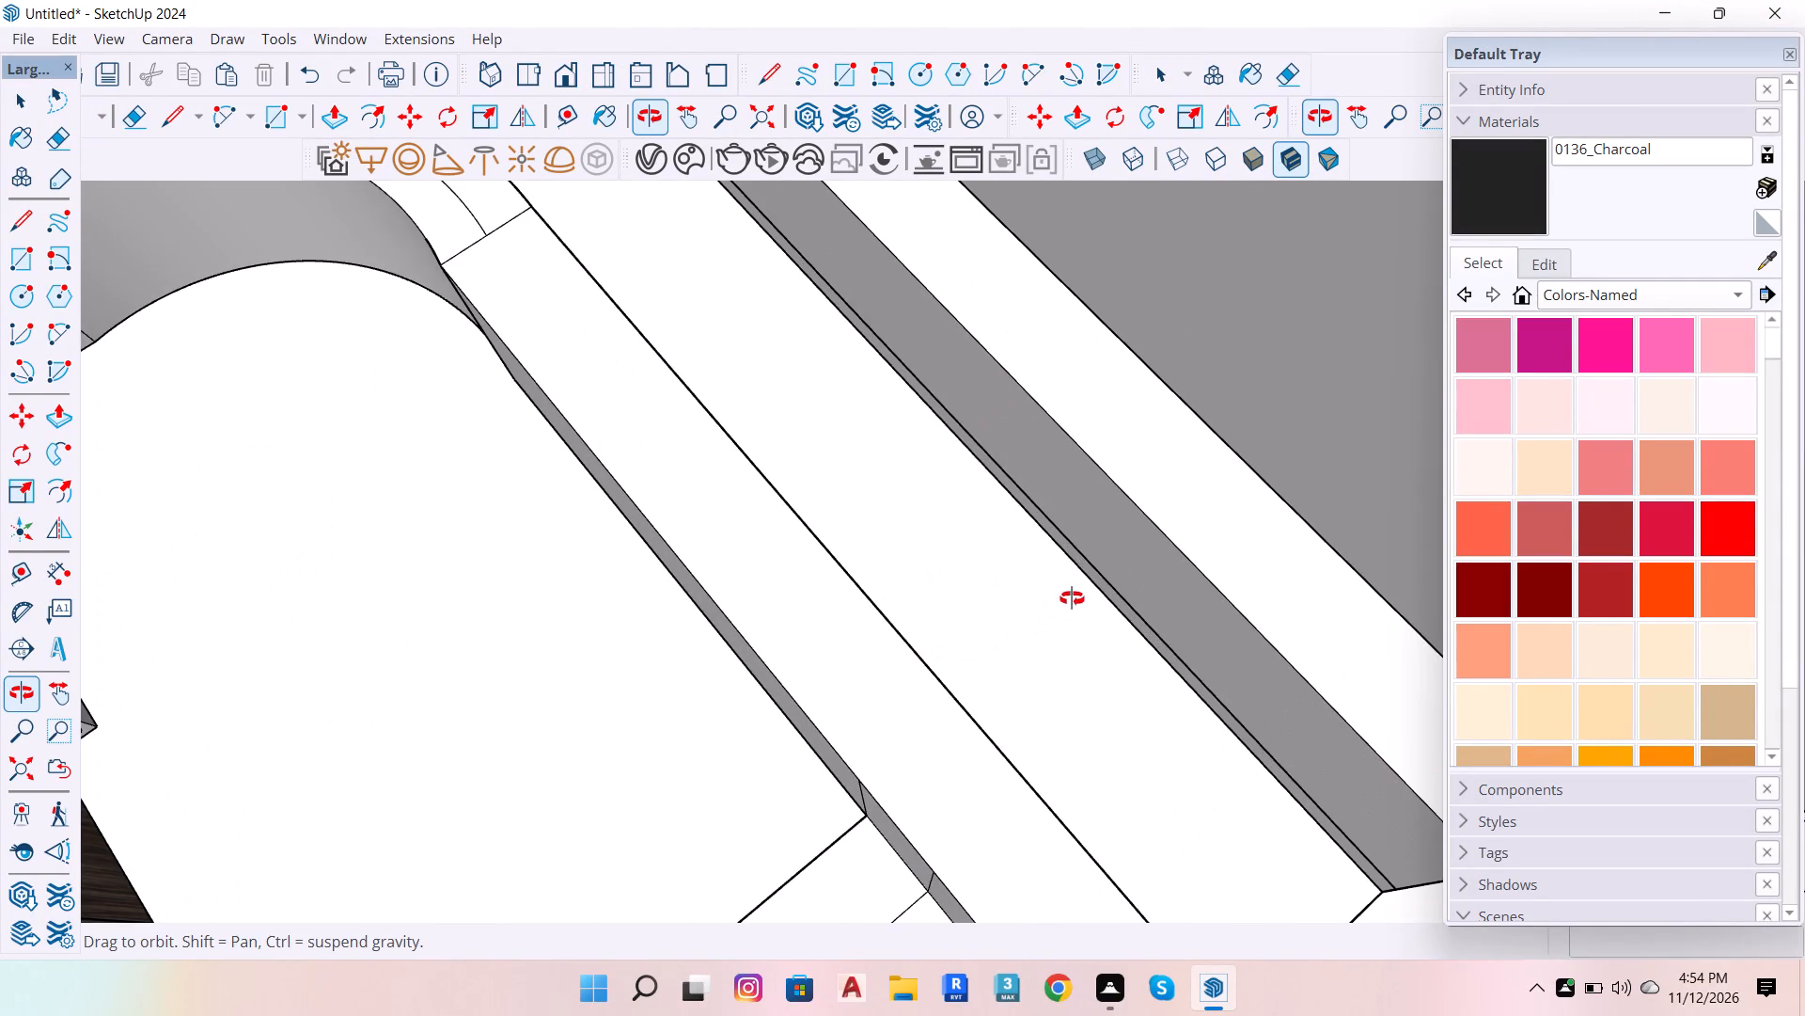
pyautogui.scroll(5, 1137, 452)
pyautogui.scroll(-13, 1141, 565)
pyautogui.scroll(8, 1137, 666)
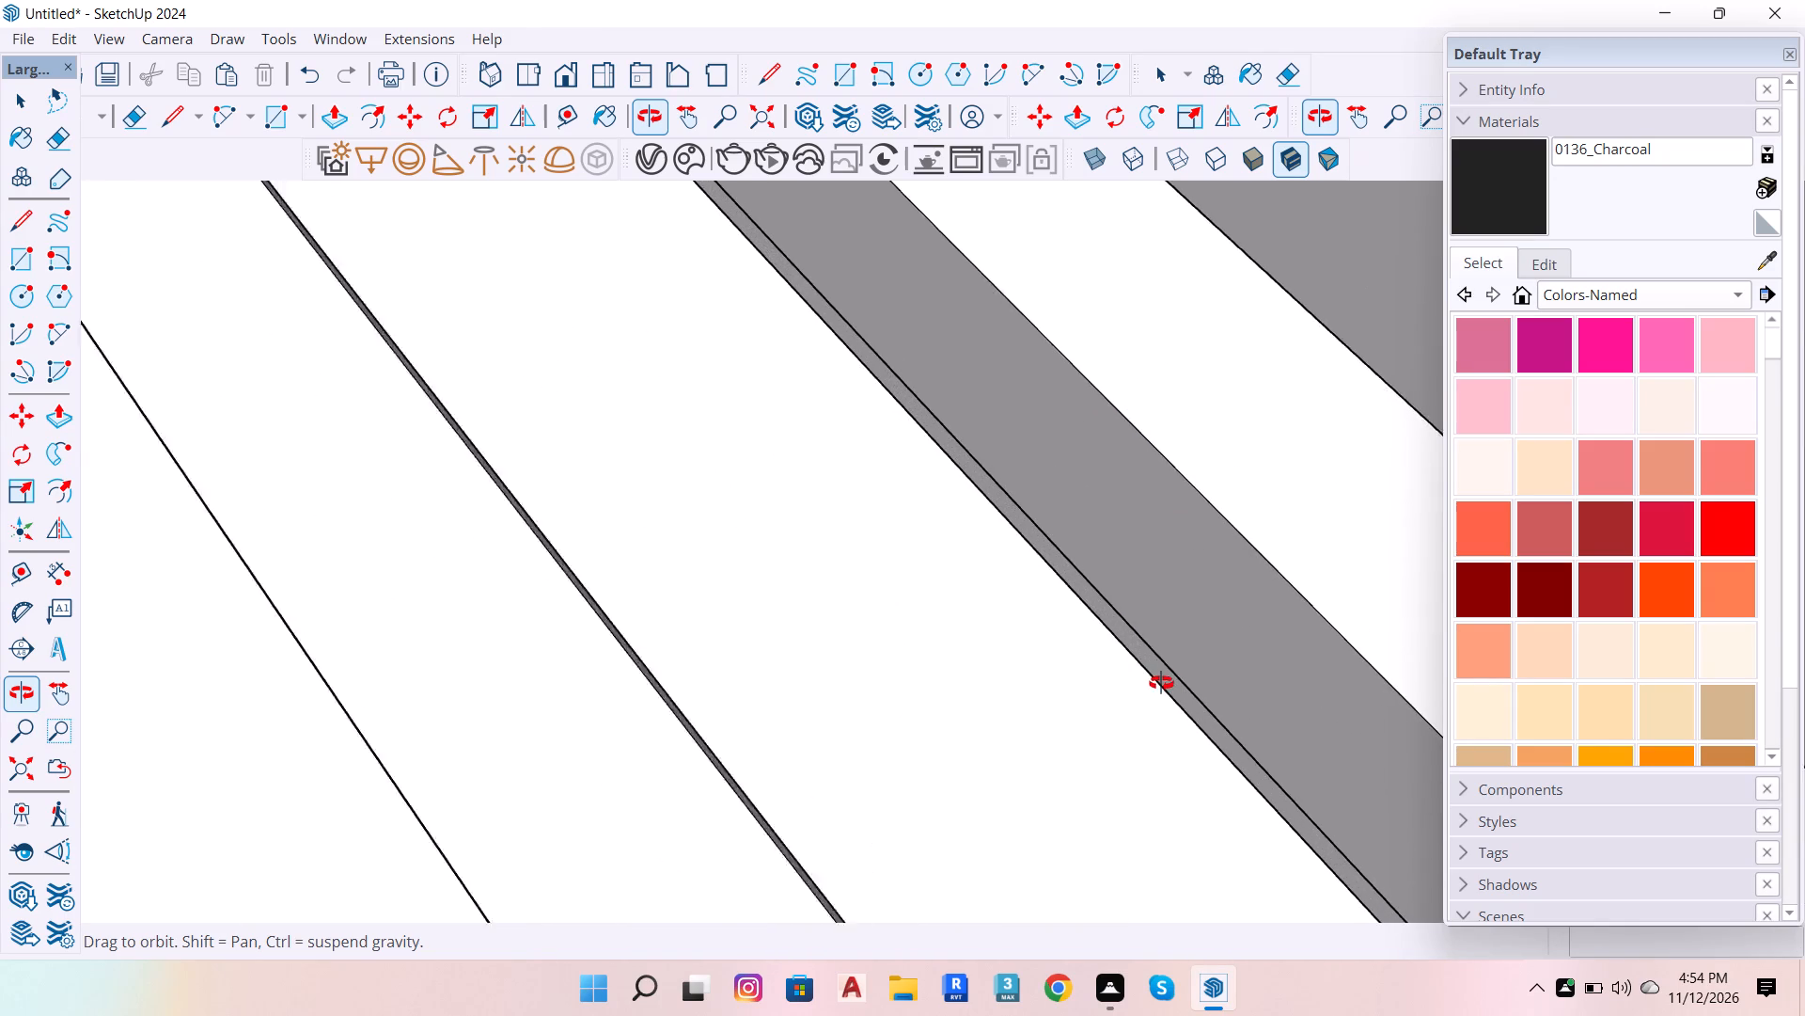
pyautogui.scroll(4, 1161, 683)
pyautogui.doubleClick(1162, 559)
pyautogui.scroll(-16, 934, 610)
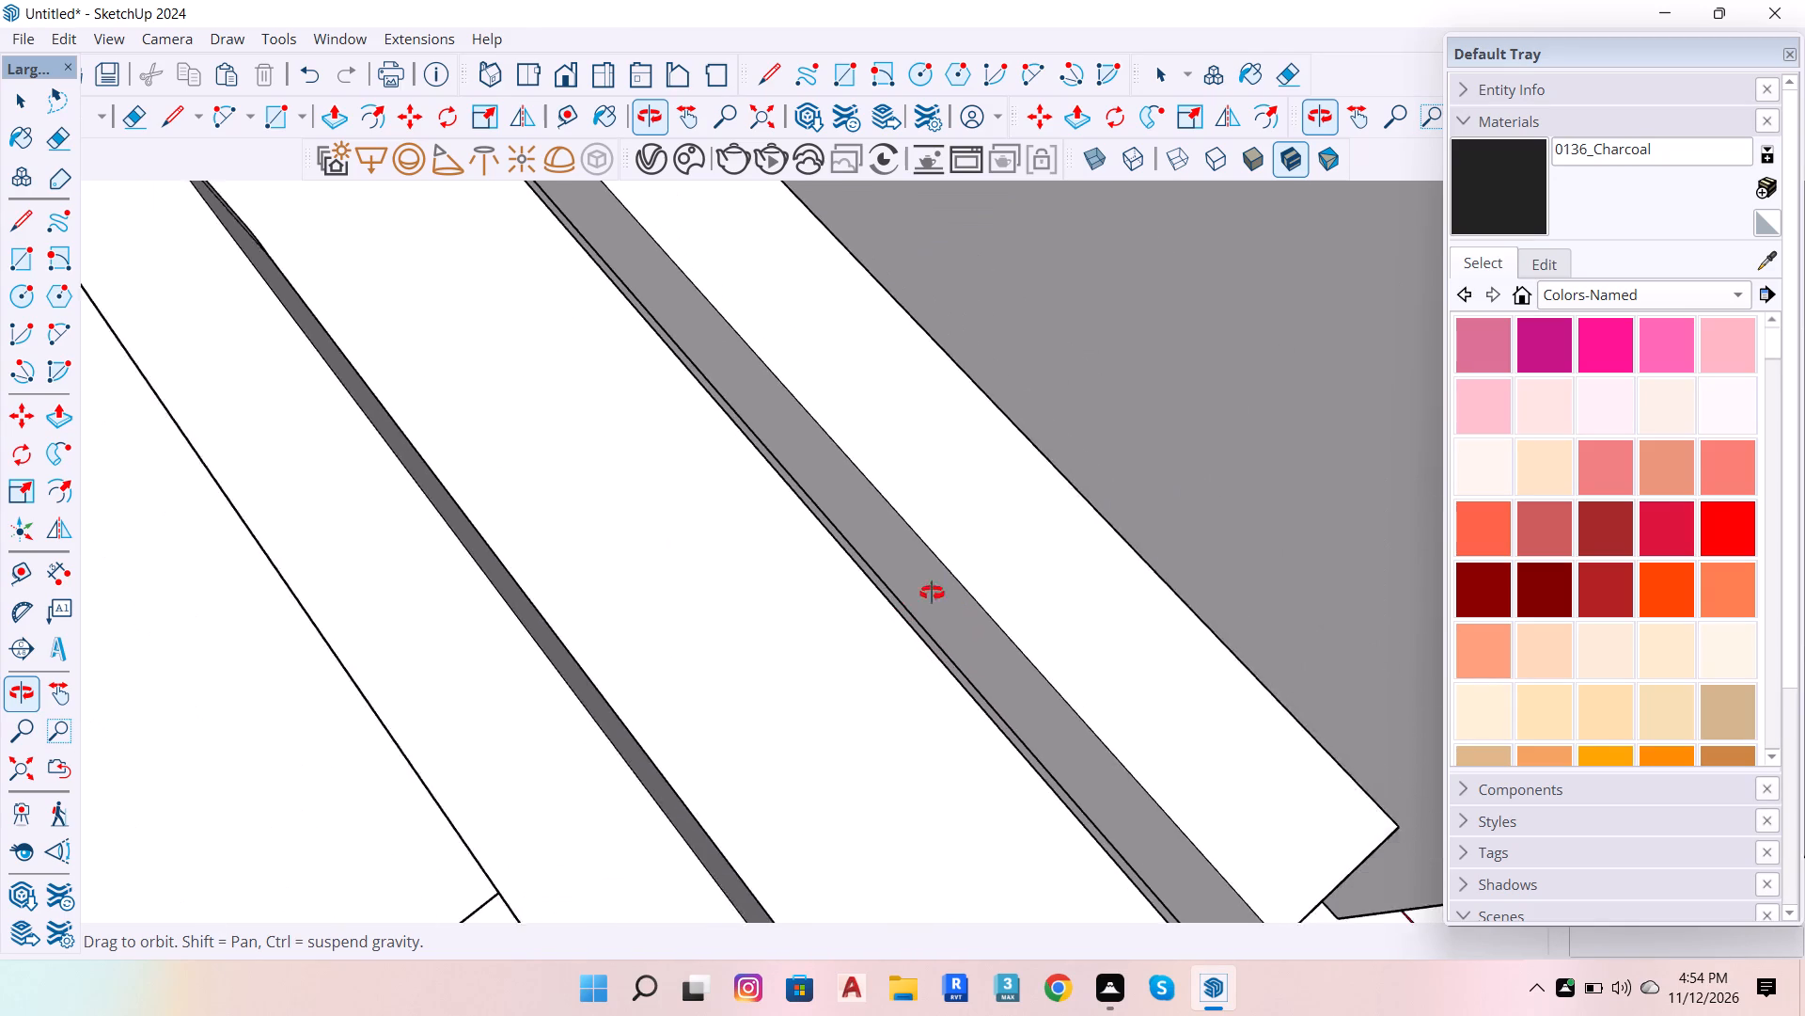
pyautogui.scroll(-20, 932, 593)
pyautogui.scroll(-4, 932, 593)
pyautogui.click(1271, 297)
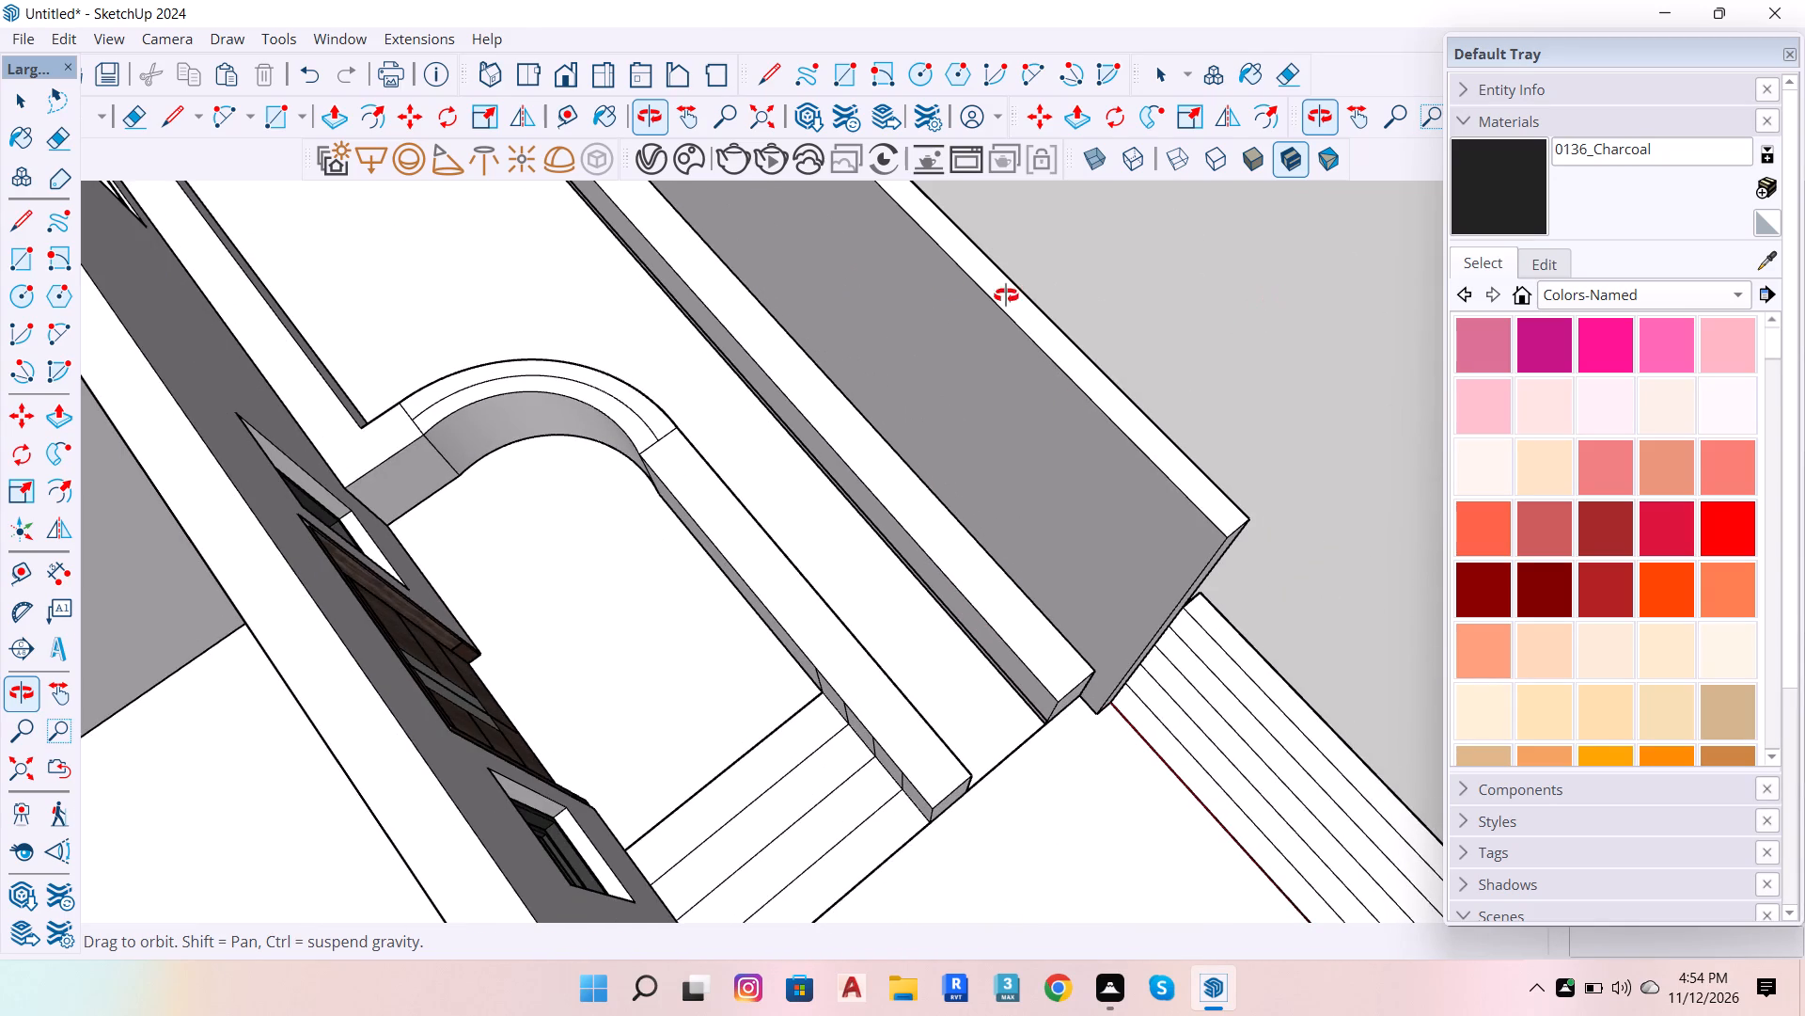
# Check how the porch border walls and the surrounding house walls are grouped by selecting them in turn.
pyautogui.click(27, 116)
pyautogui.scroll(-11, 805, 599)
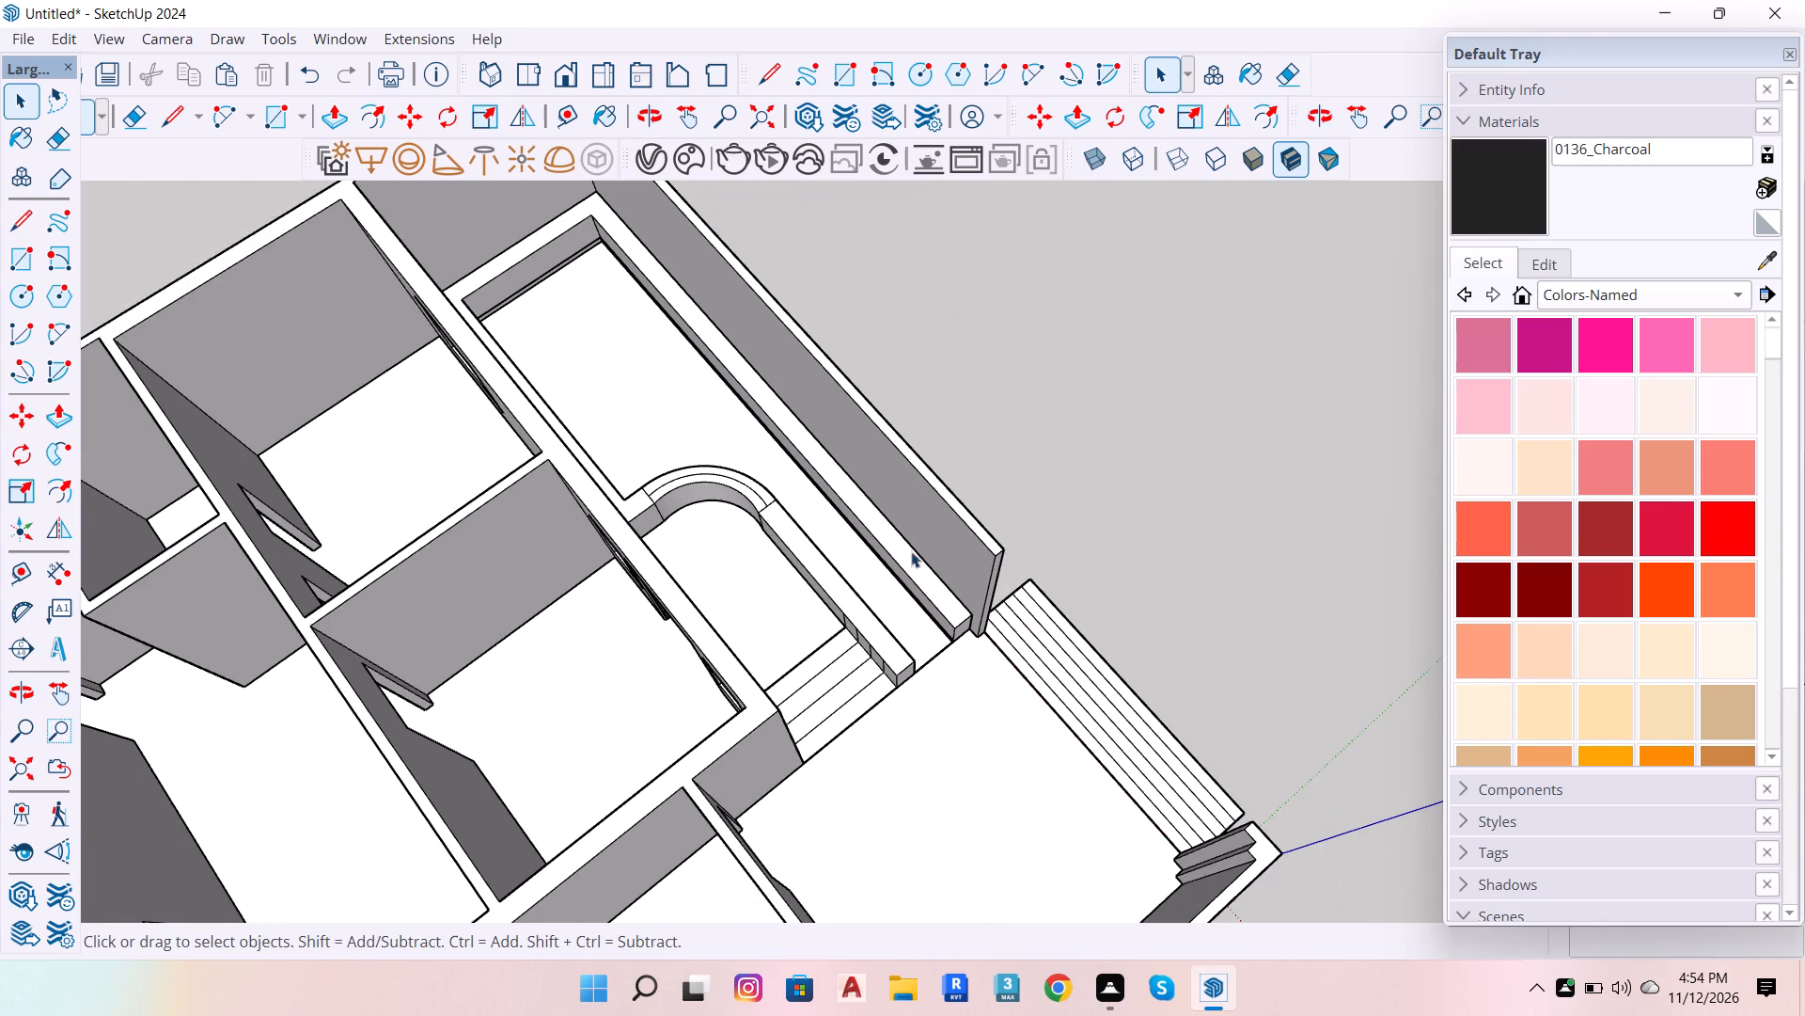
pyautogui.doubleClick(1085, 392)
pyautogui.click(890, 664)
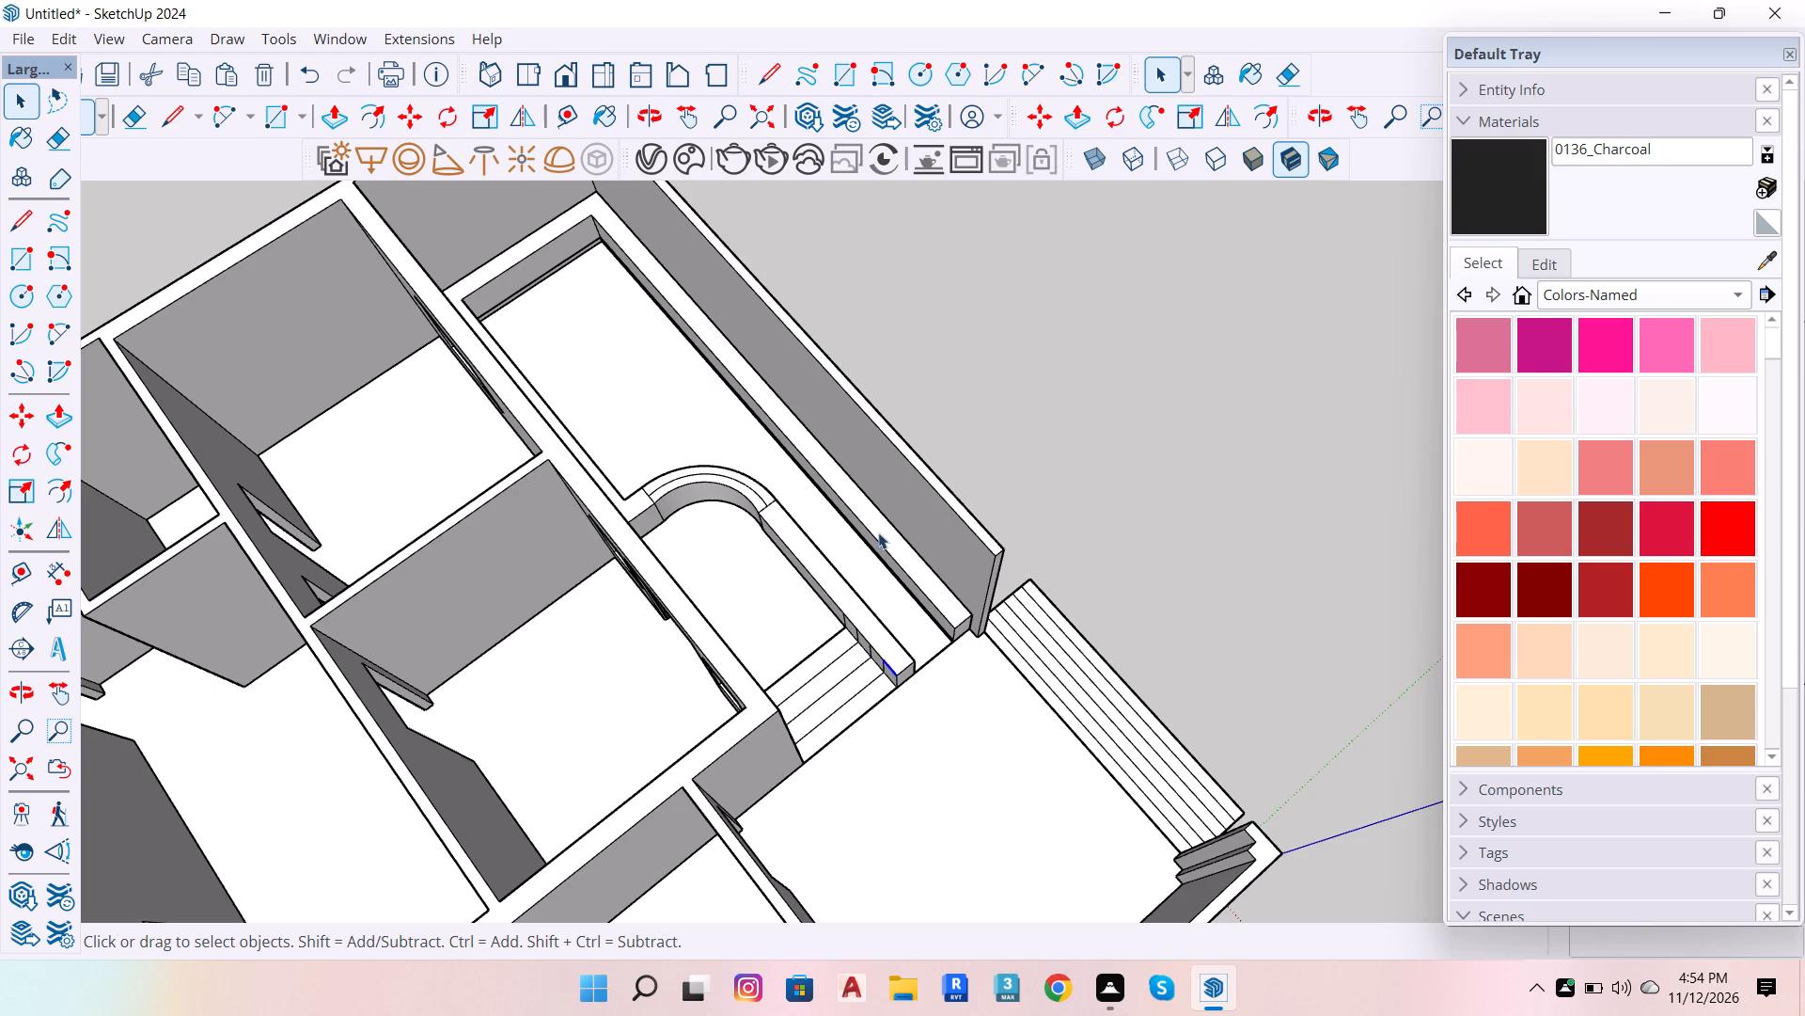
pyautogui.click(878, 532)
pyautogui.doubleClick(976, 510)
pyautogui.doubleClick(1160, 480)
pyautogui.click(965, 558)
pyautogui.scroll(-5, 965, 555)
pyautogui.scroll(4, 934, 608)
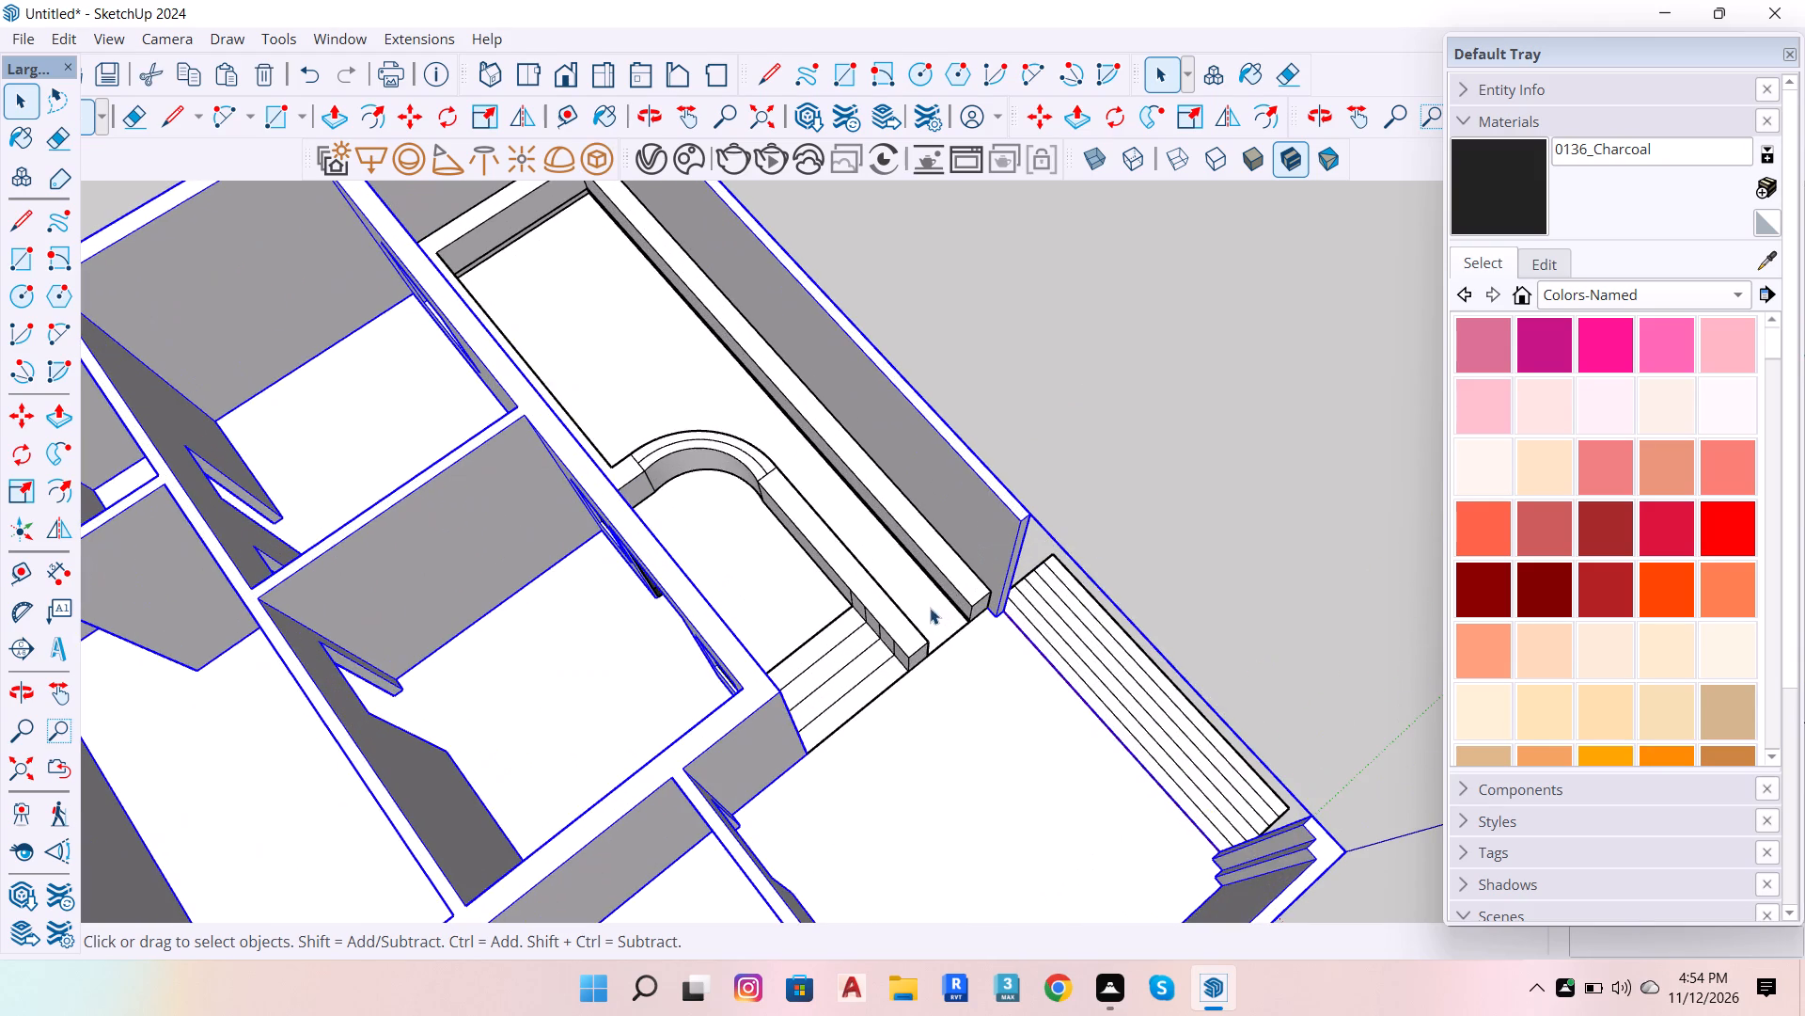
pyautogui.click(951, 586)
# Select the porch border walls, inner entrance steps and other loose pieces, excluding the outer front steps, and clean them up with FixIt 101.
pyautogui.scroll(-20, 960, 544)
pyautogui.scroll(-2, 960, 544)
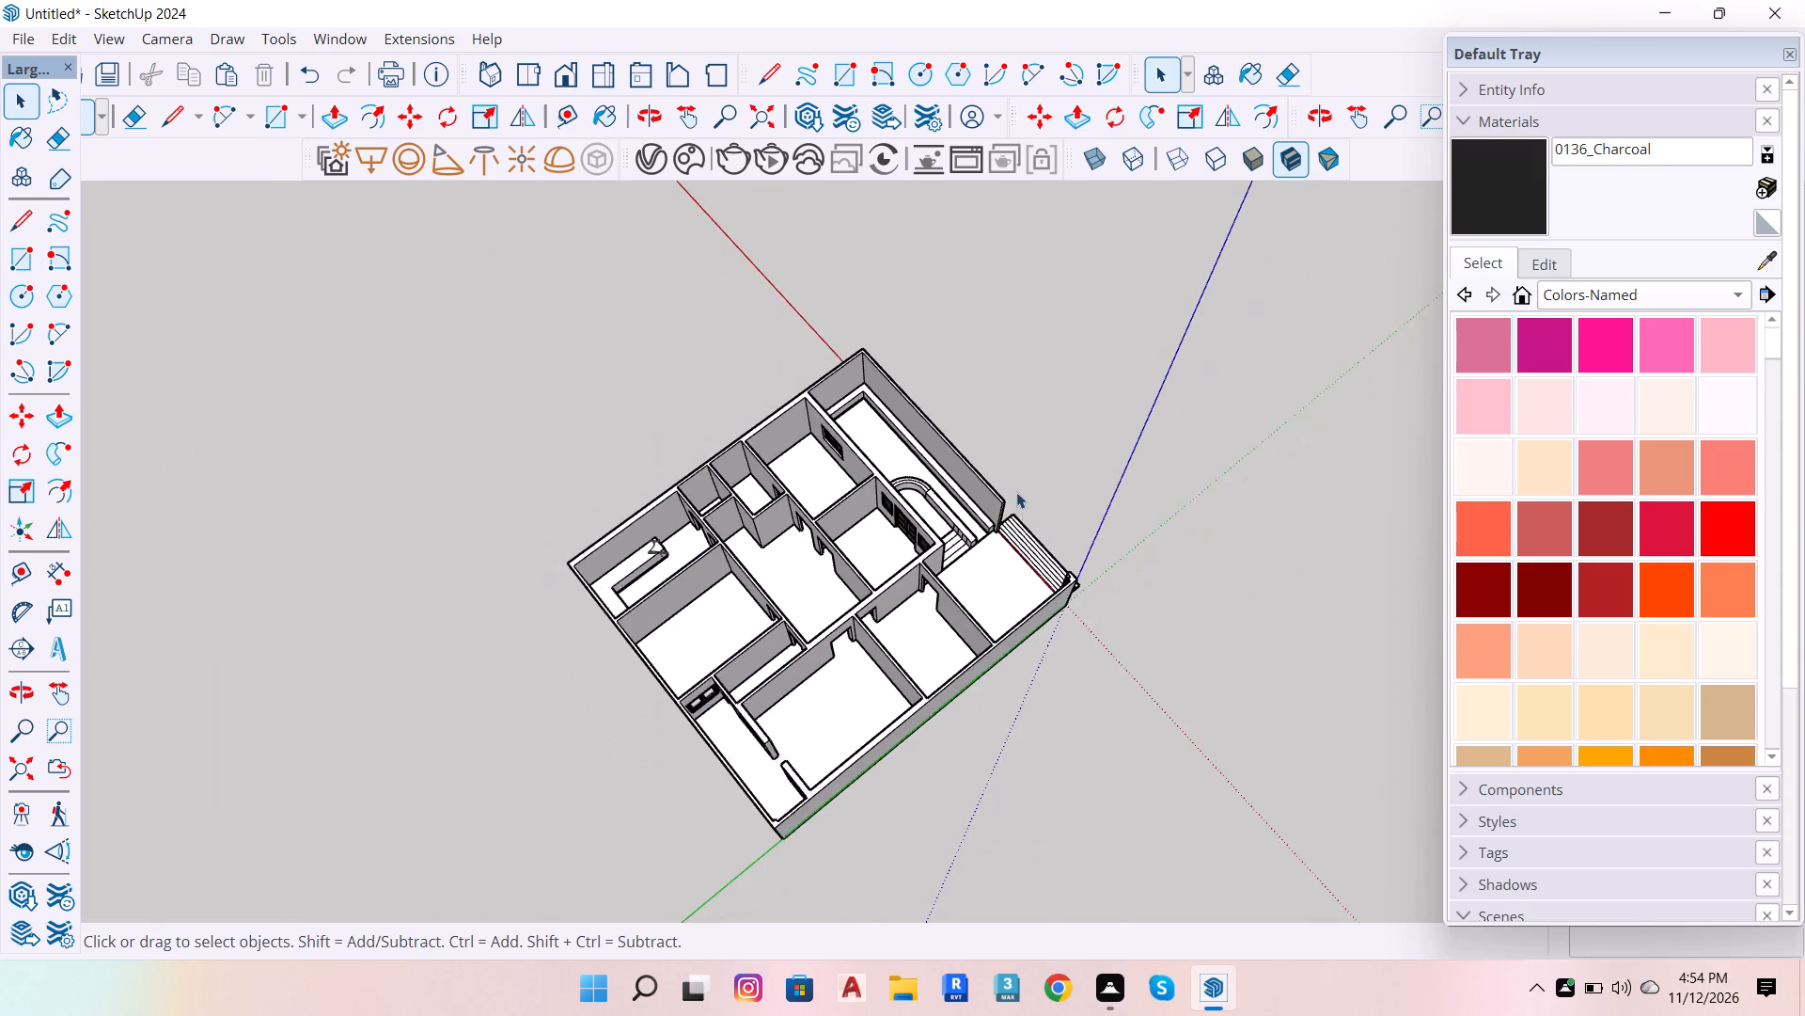
pyautogui.scroll(-1, 1016, 492)
pyautogui.moveTo(464, 348); pyautogui.dragTo(1432, 940)
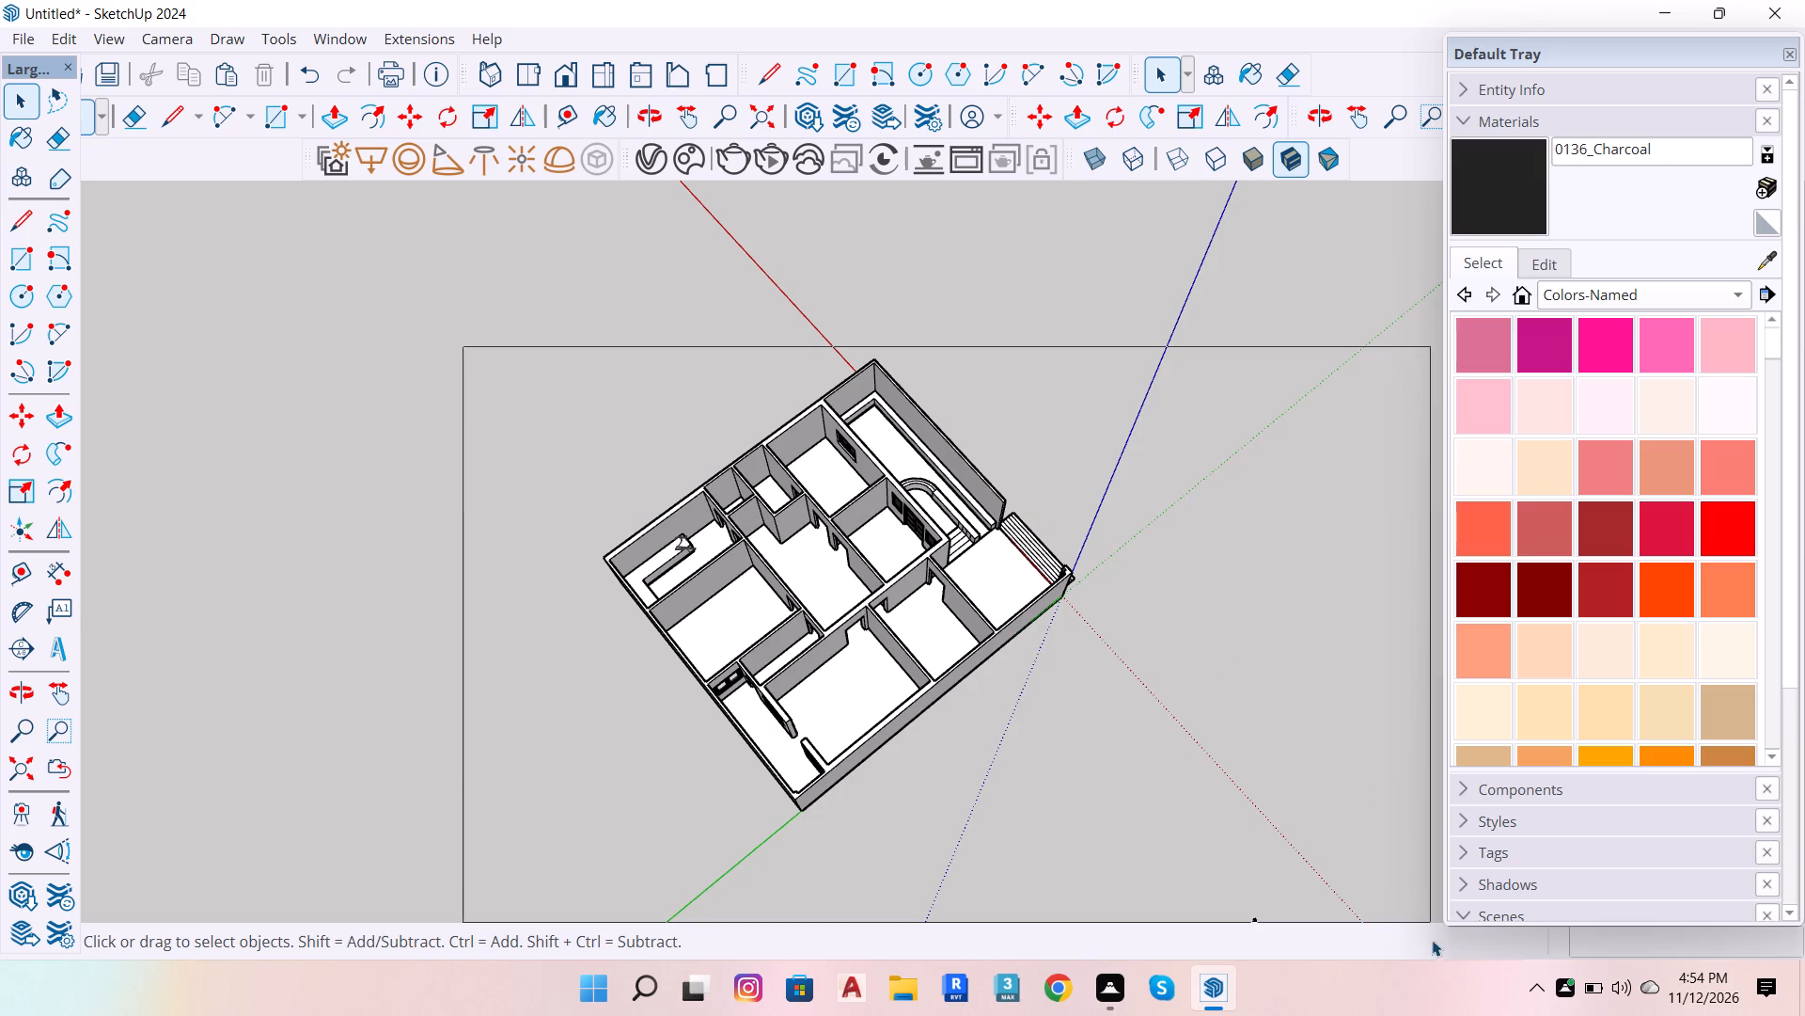
pyautogui.moveTo(1432, 940); pyautogui.dragTo(1125, 809)
pyautogui.scroll(3, 1024, 405)
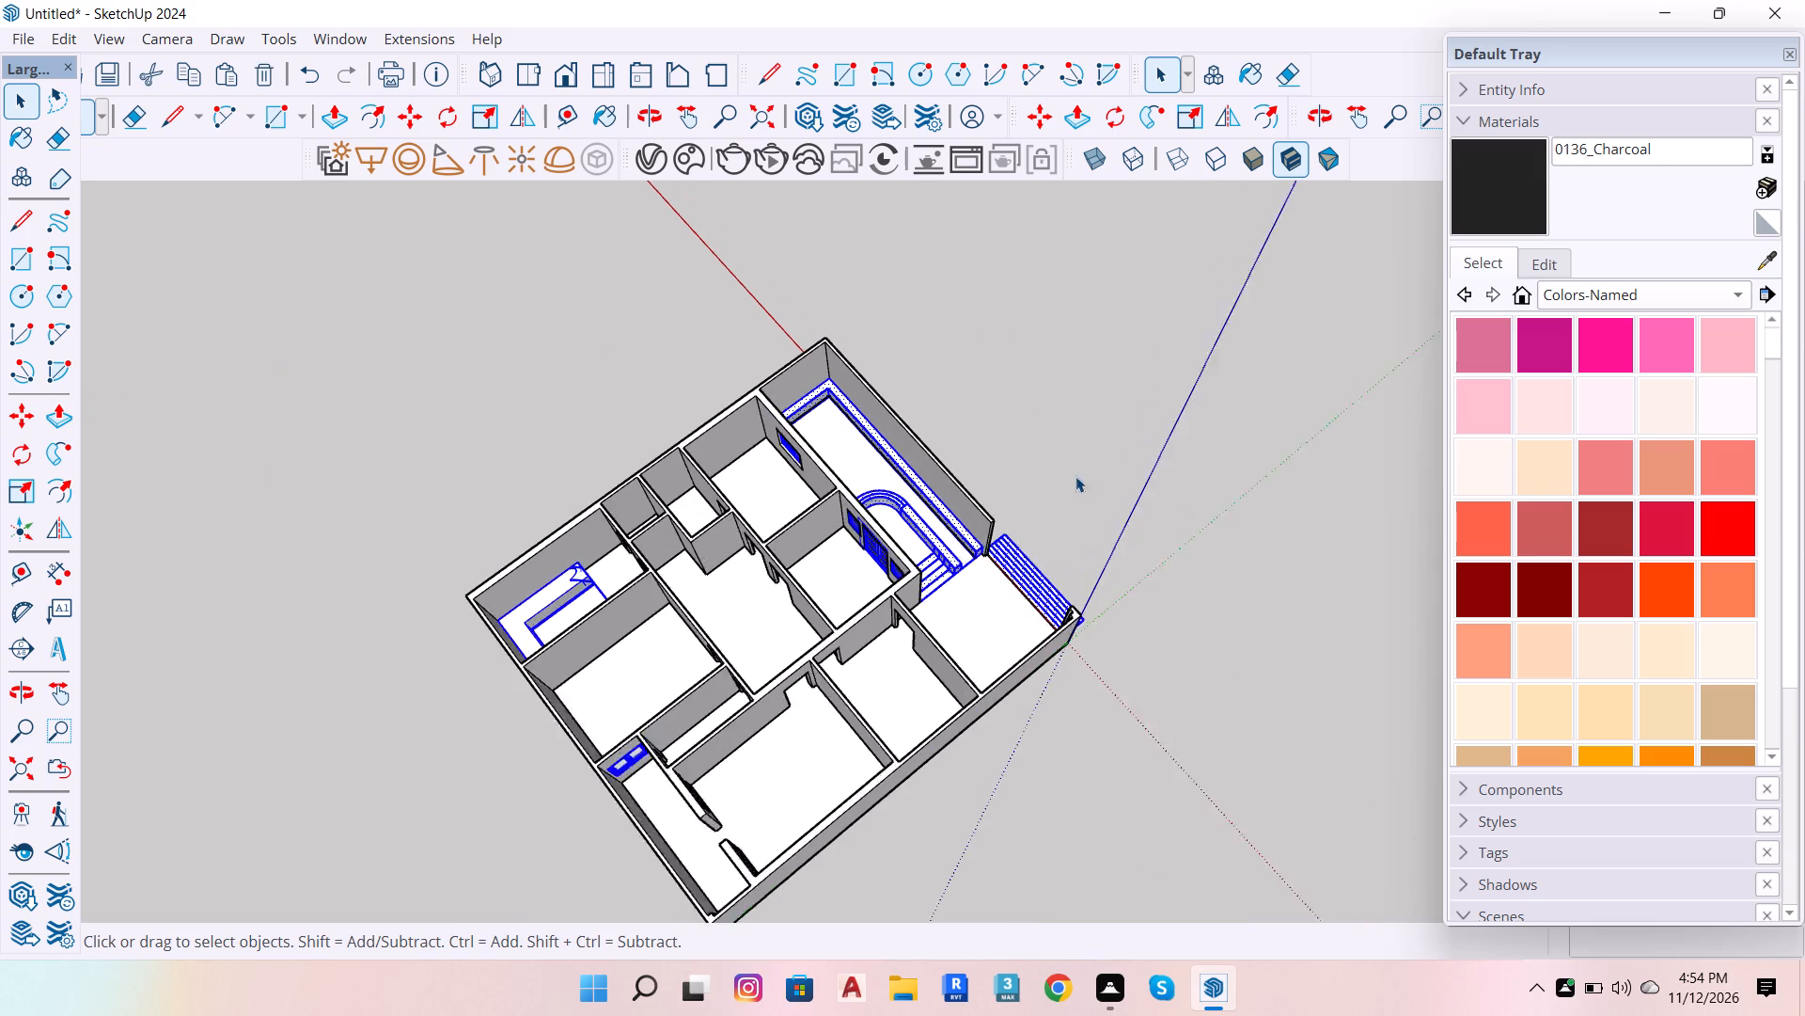
pyautogui.scroll(12, 1075, 476)
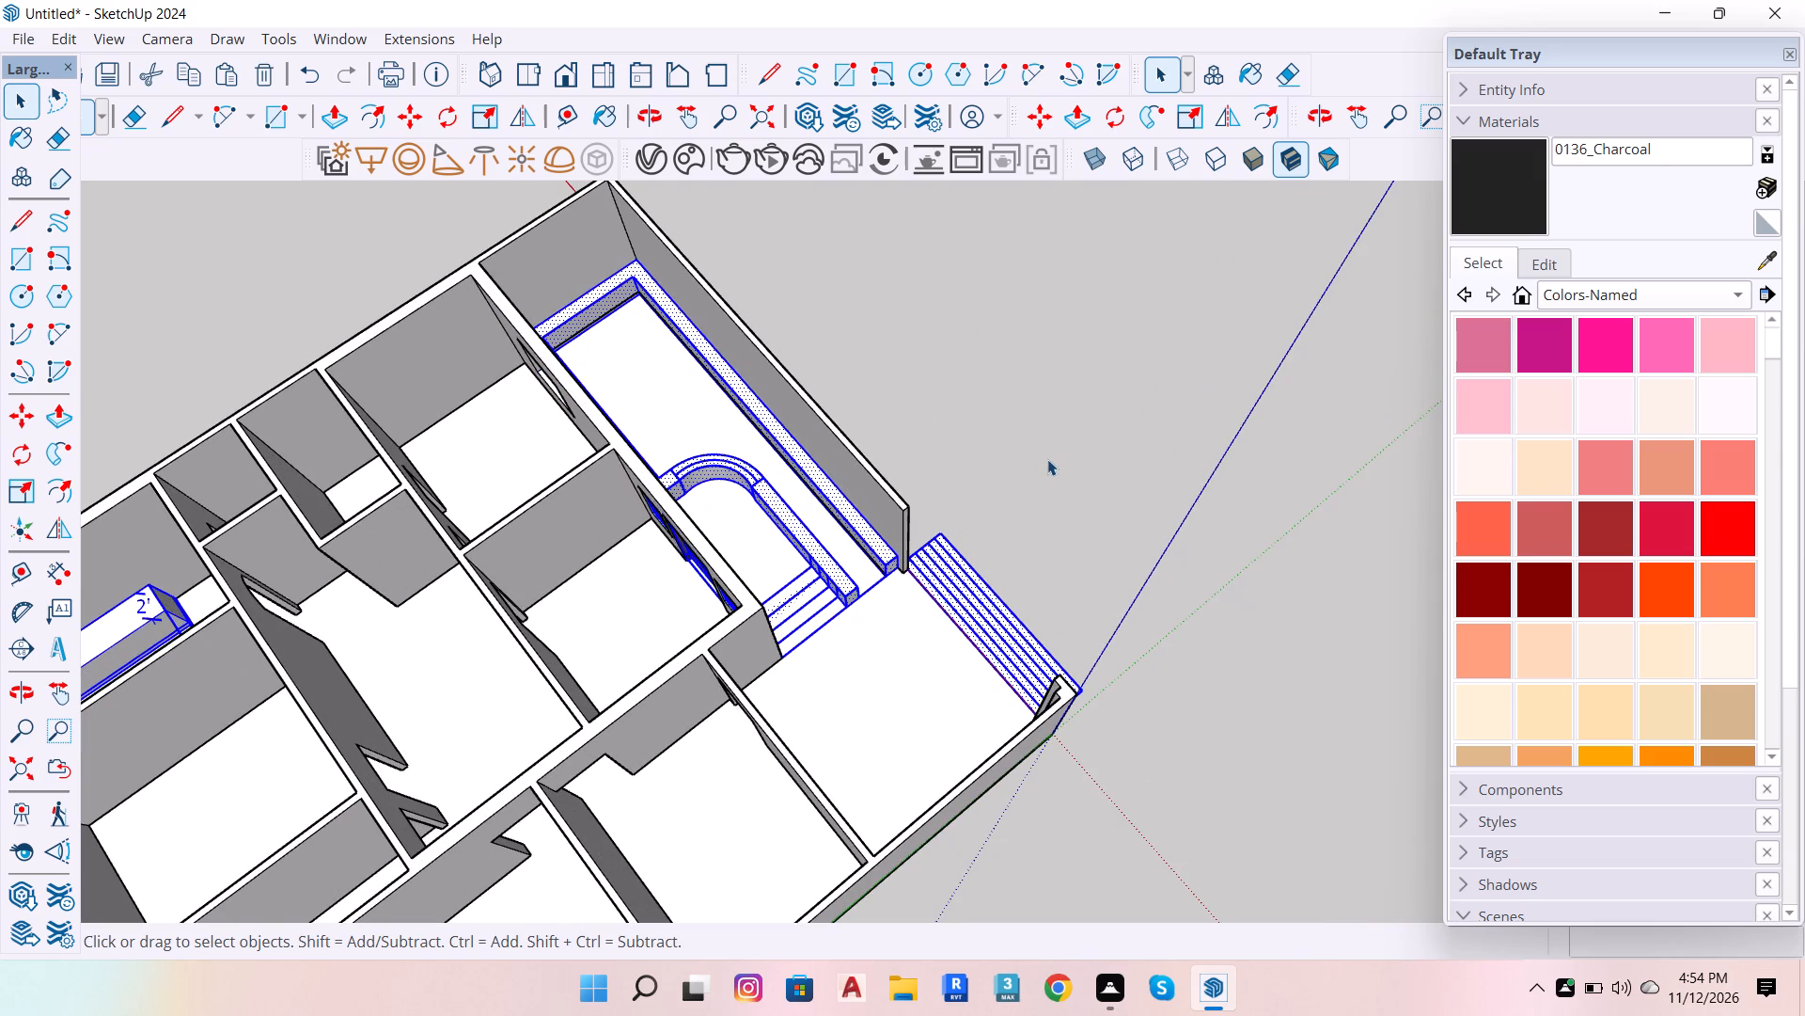
pyautogui.keyDown('shift'); pyautogui.moveTo(1051, 452); pyautogui.dragTo(1001, 665); pyautogui.keyUp('shift')
pyautogui.keyDown('shift'); pyautogui.moveTo(1001, 665); pyautogui.dragTo(988, 671); pyautogui.keyUp('shift')
pyautogui.keyDown('shift'); pyautogui.scroll(4, 954, 644); pyautogui.keyUp('shift')
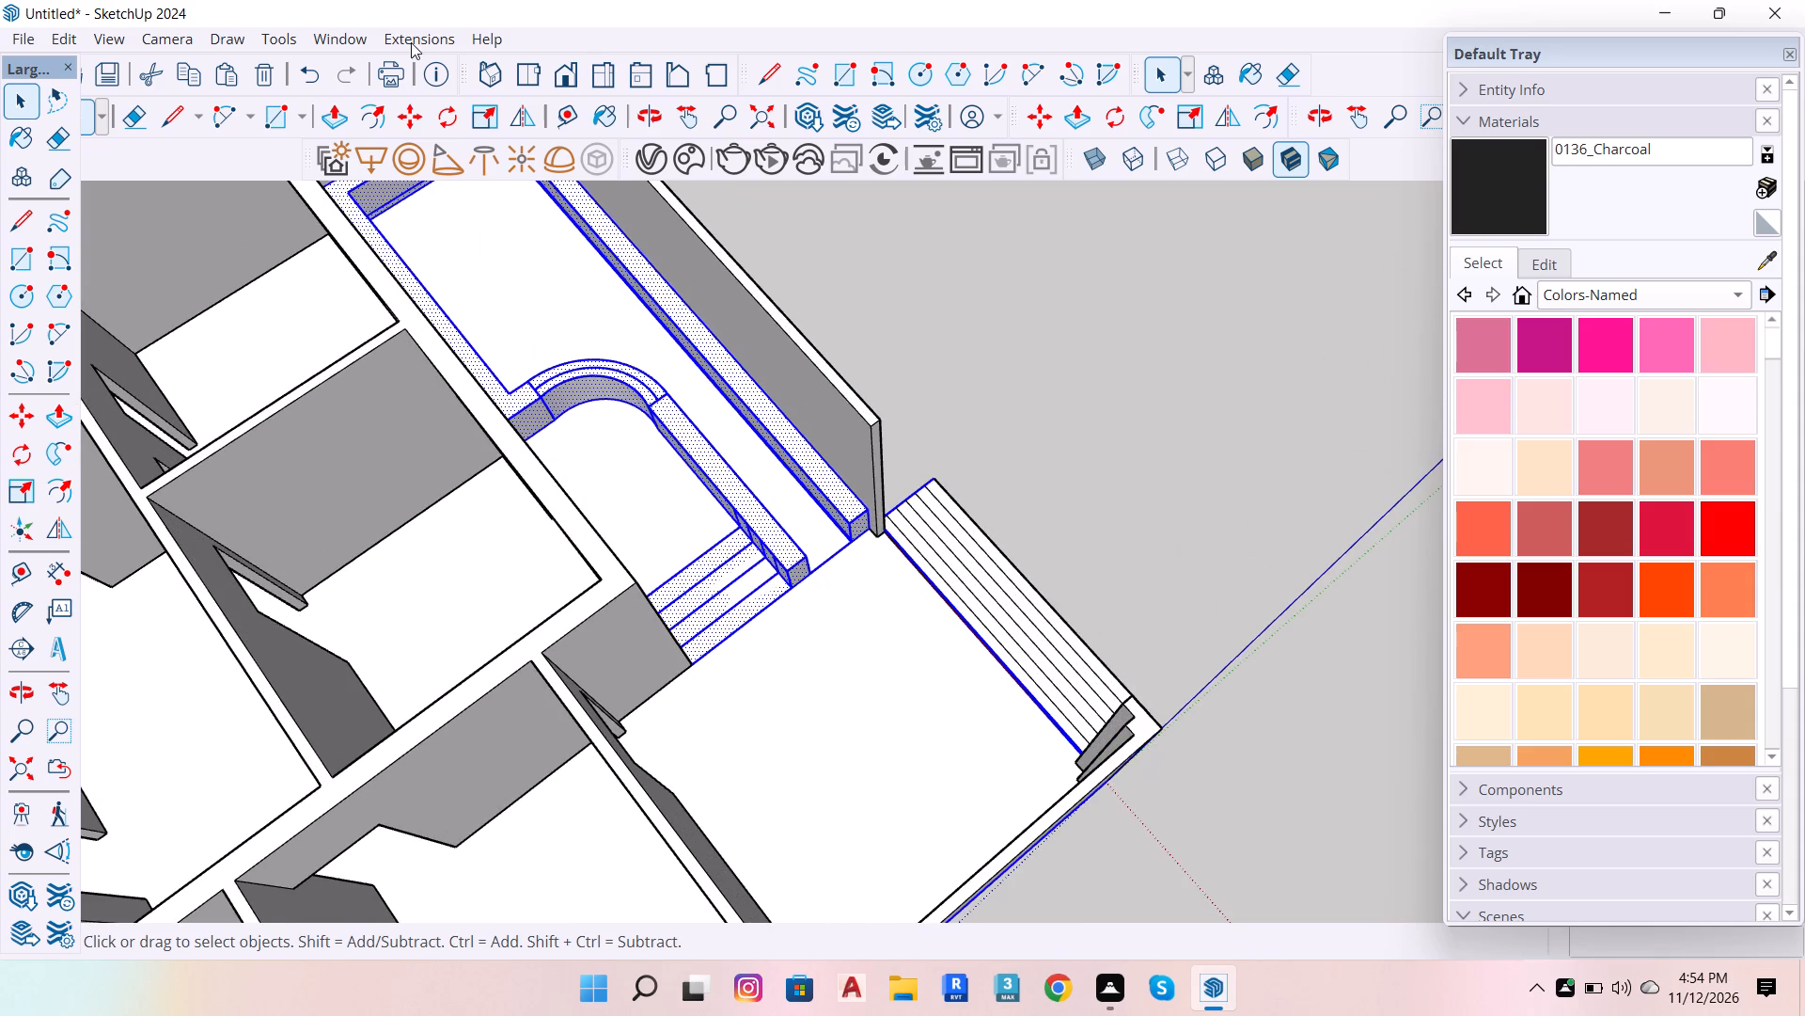
pyautogui.click(414, 37)
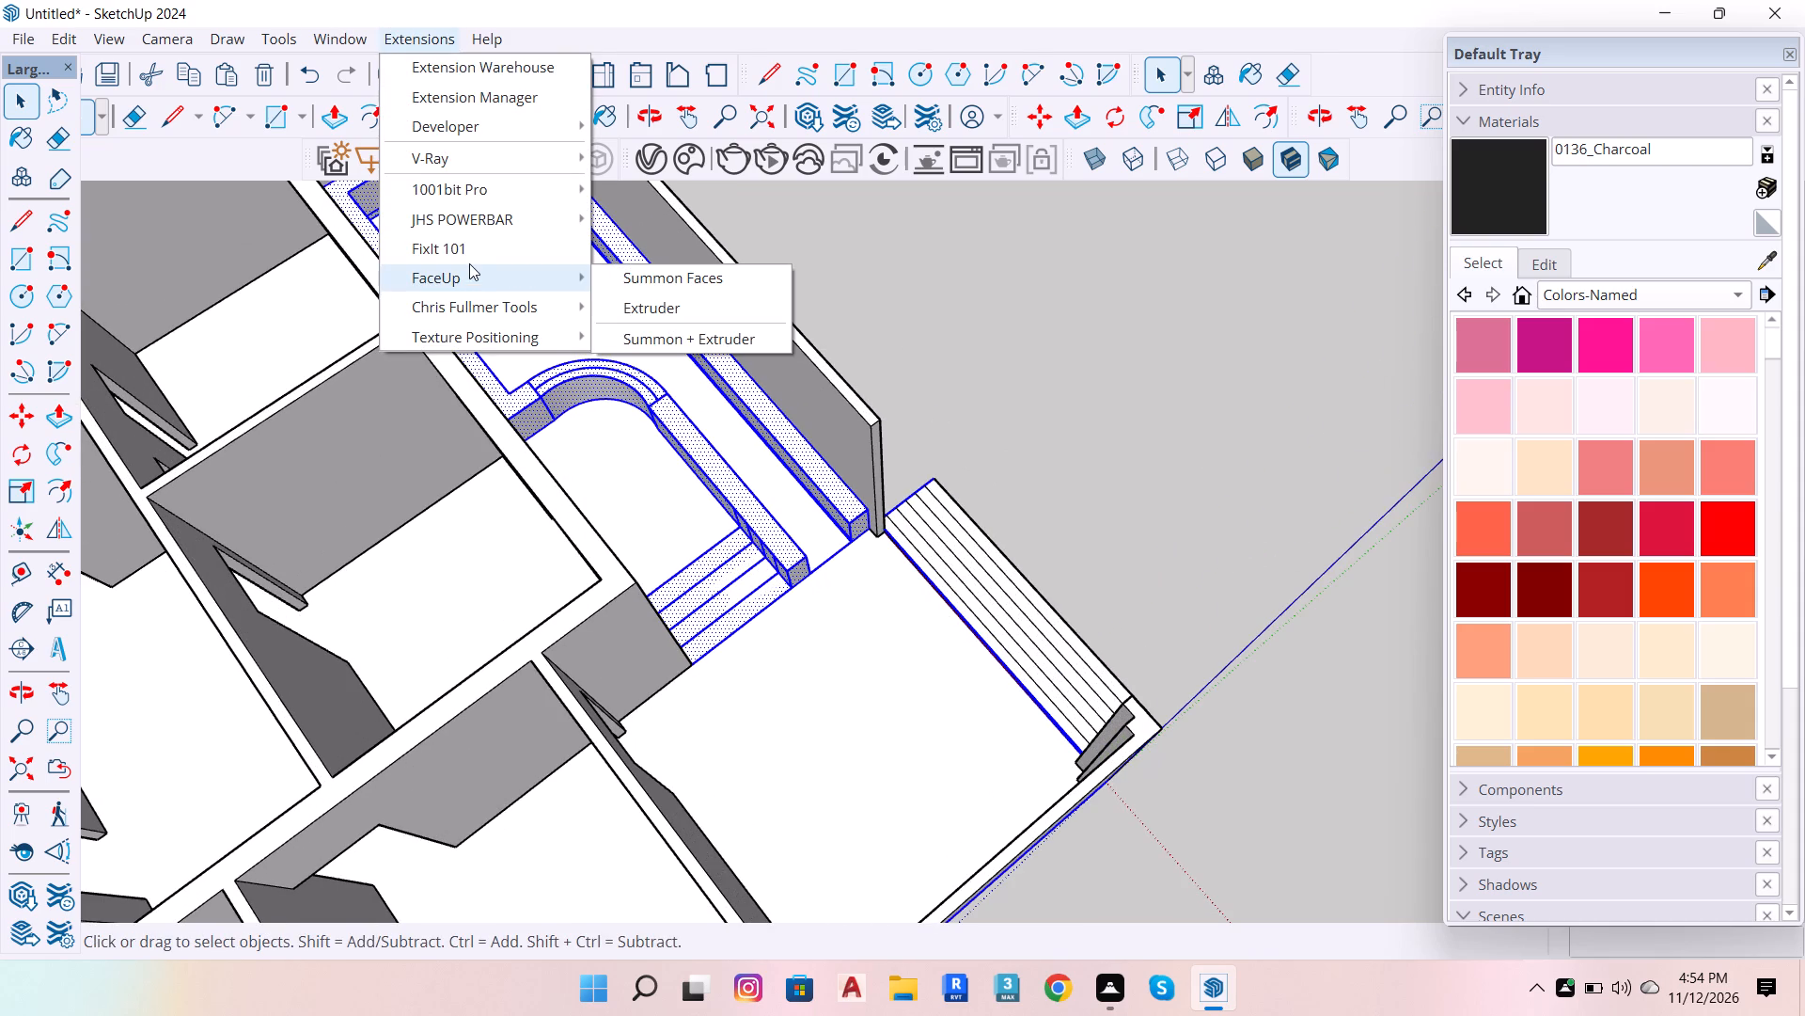
pyautogui.click(469, 253)
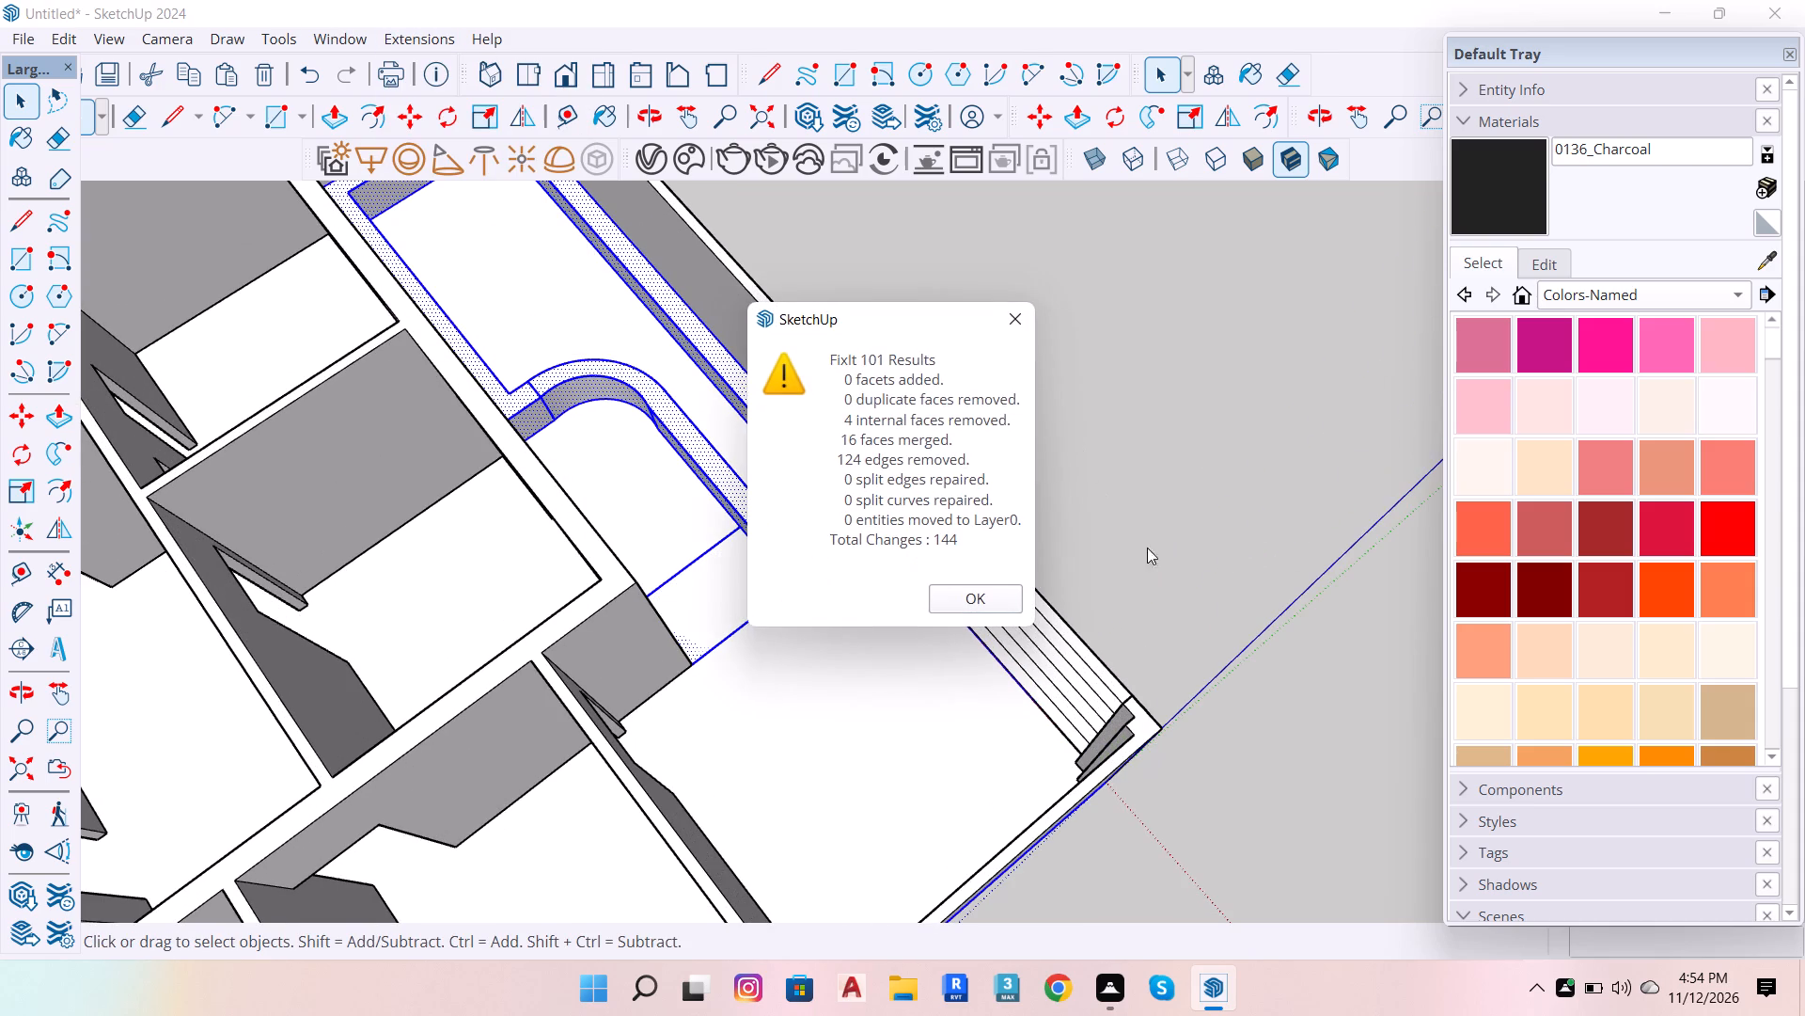
pyautogui.click(1015, 588)
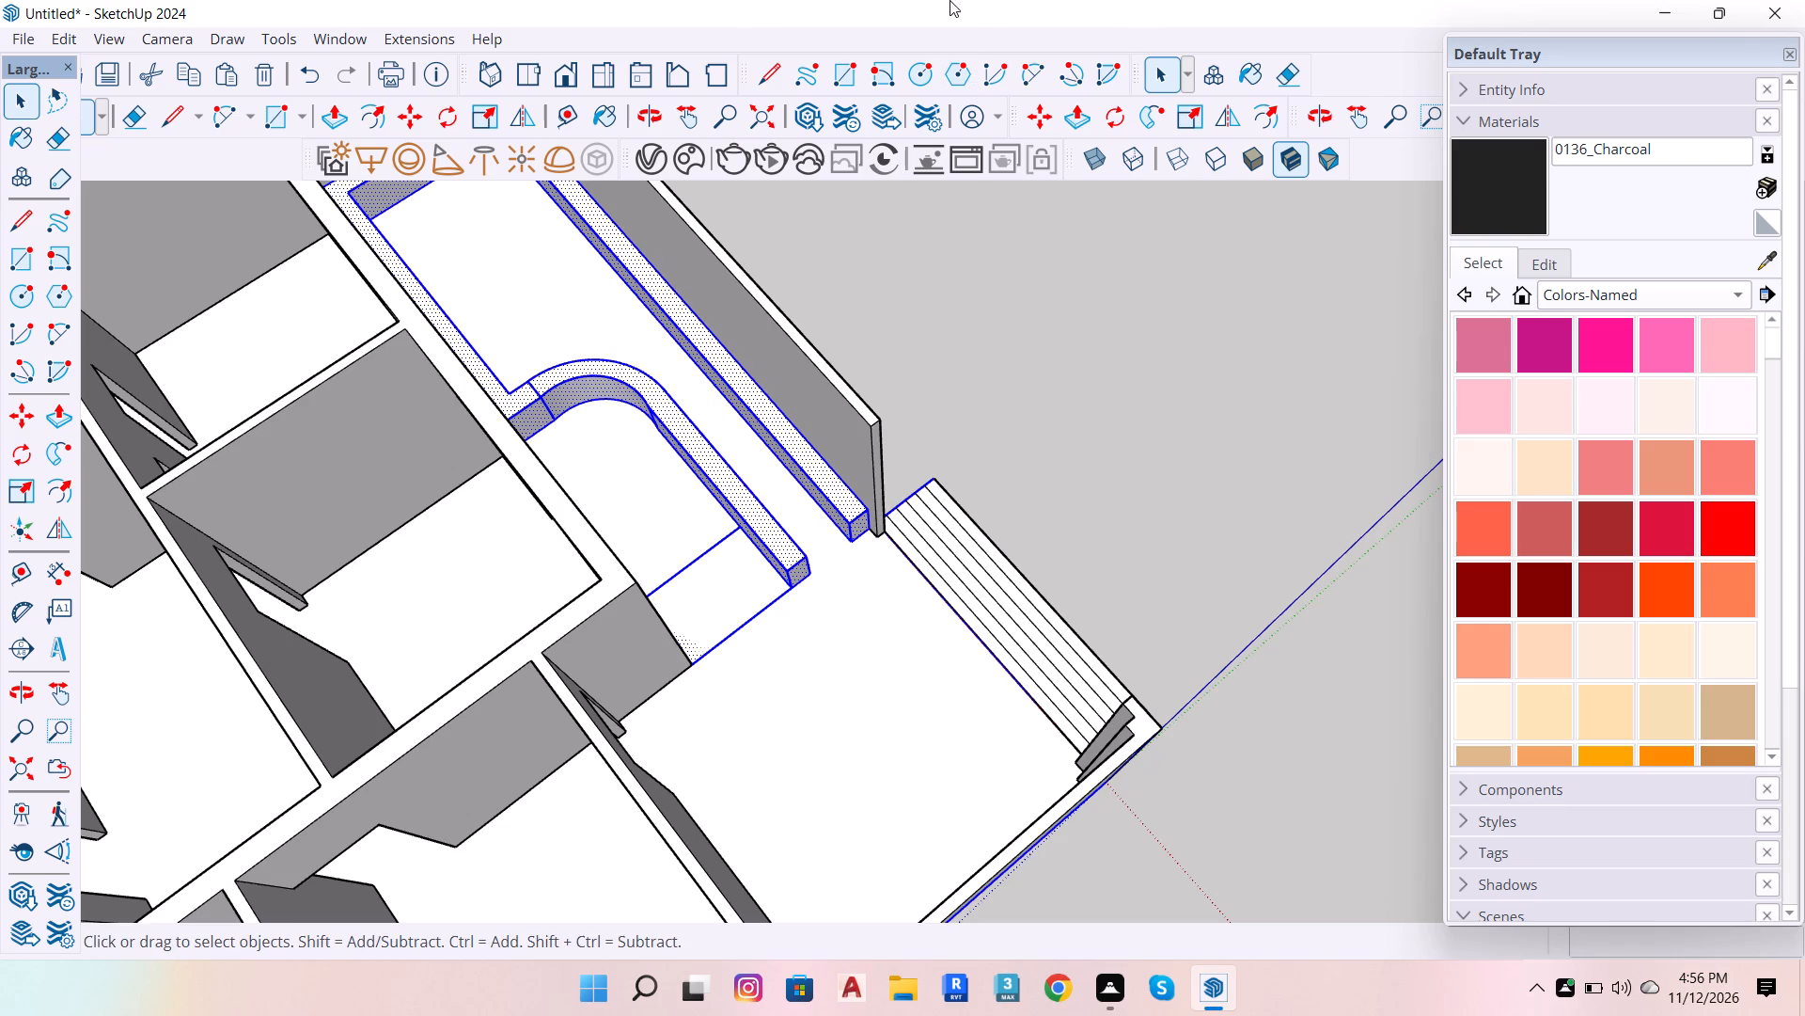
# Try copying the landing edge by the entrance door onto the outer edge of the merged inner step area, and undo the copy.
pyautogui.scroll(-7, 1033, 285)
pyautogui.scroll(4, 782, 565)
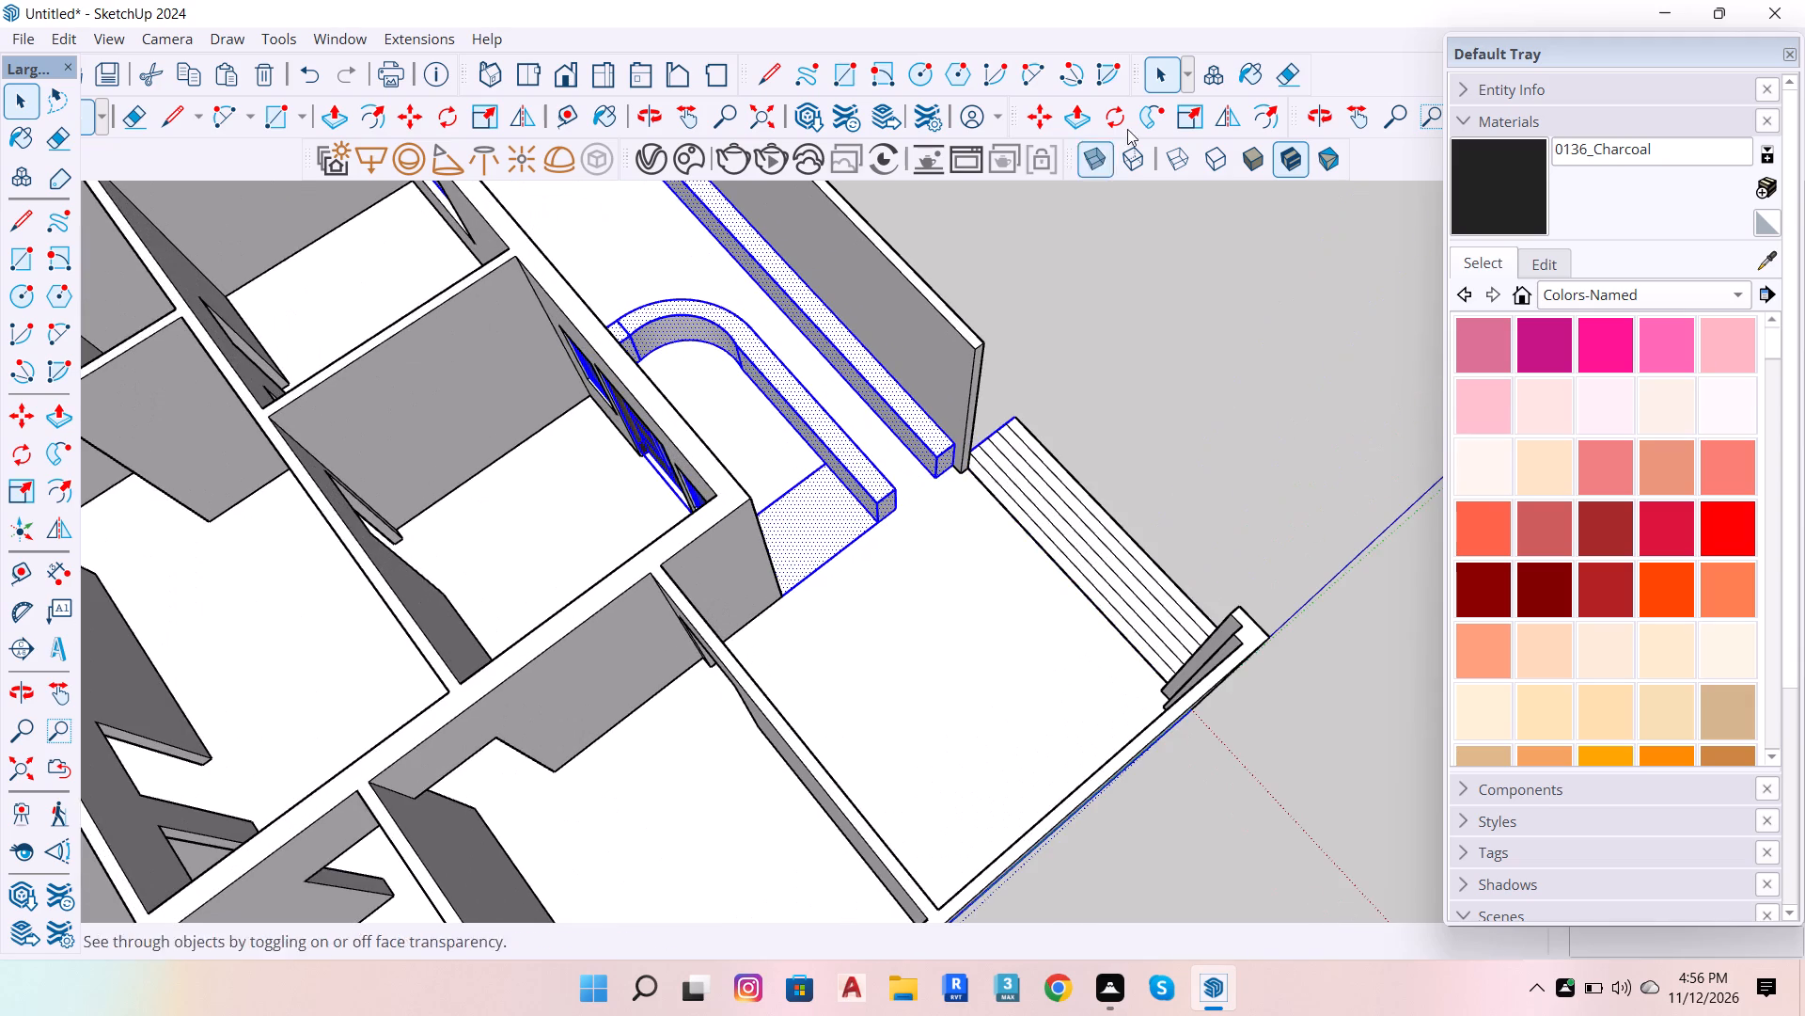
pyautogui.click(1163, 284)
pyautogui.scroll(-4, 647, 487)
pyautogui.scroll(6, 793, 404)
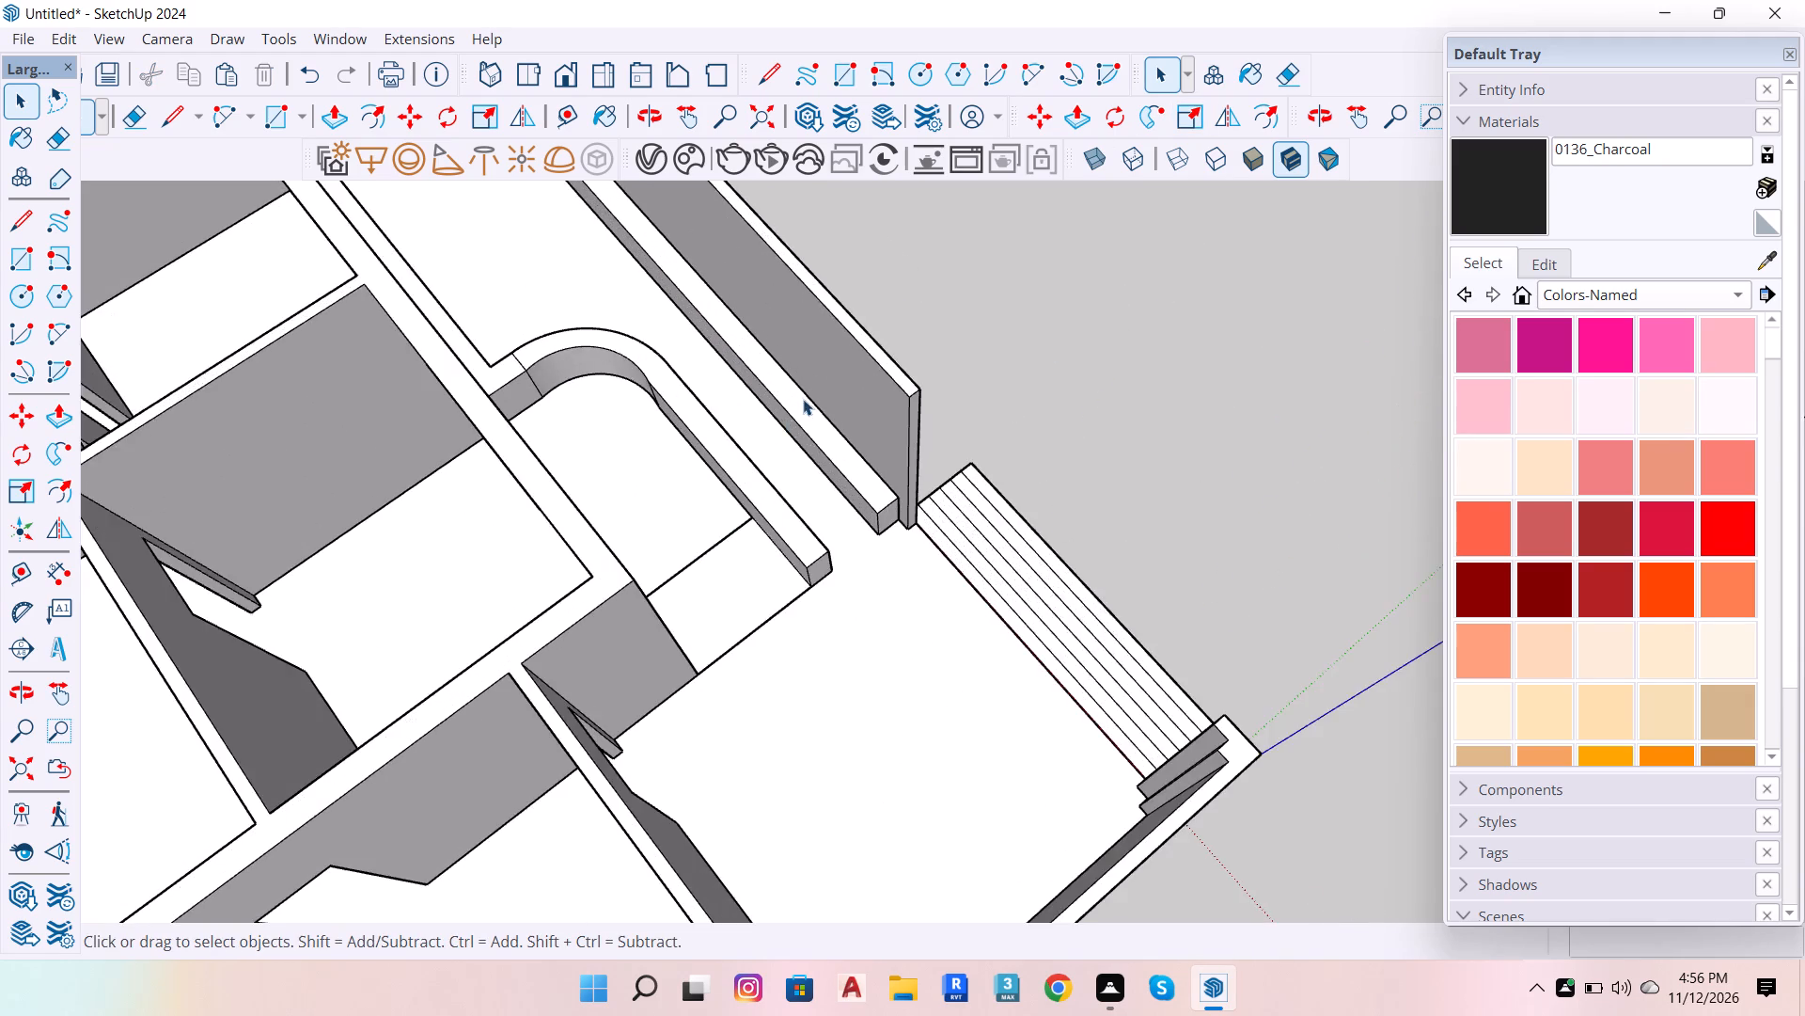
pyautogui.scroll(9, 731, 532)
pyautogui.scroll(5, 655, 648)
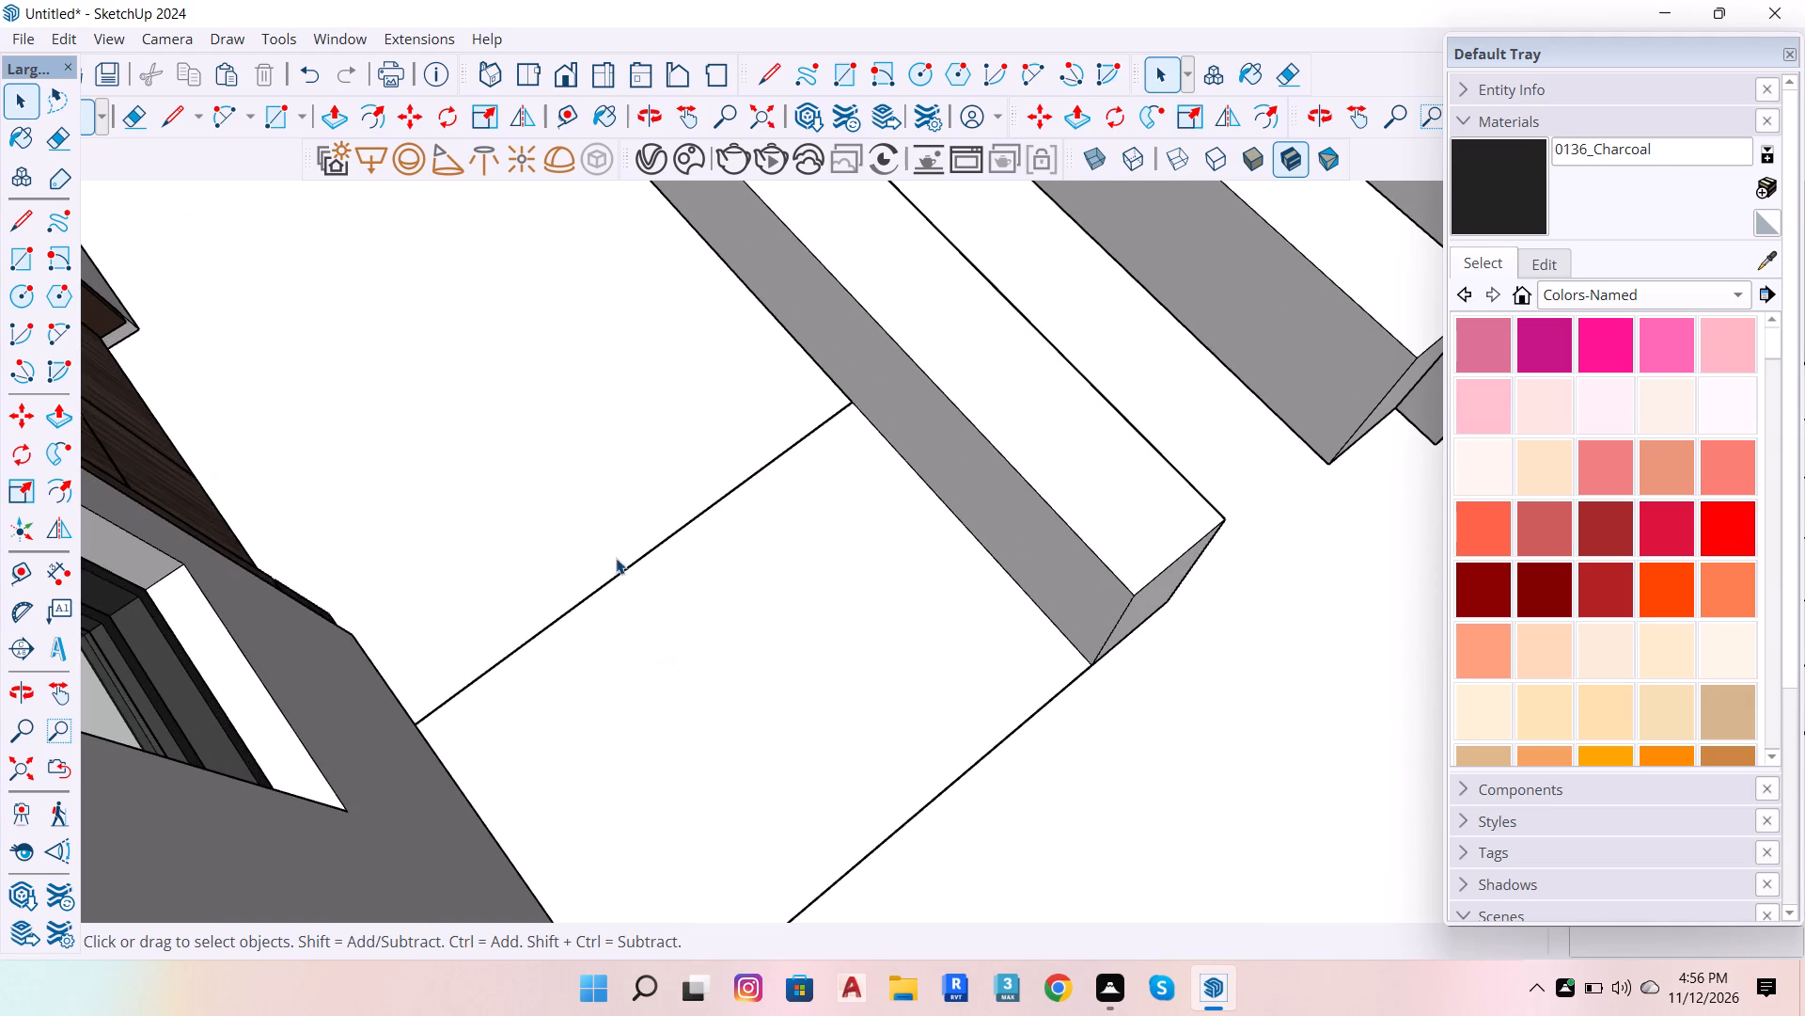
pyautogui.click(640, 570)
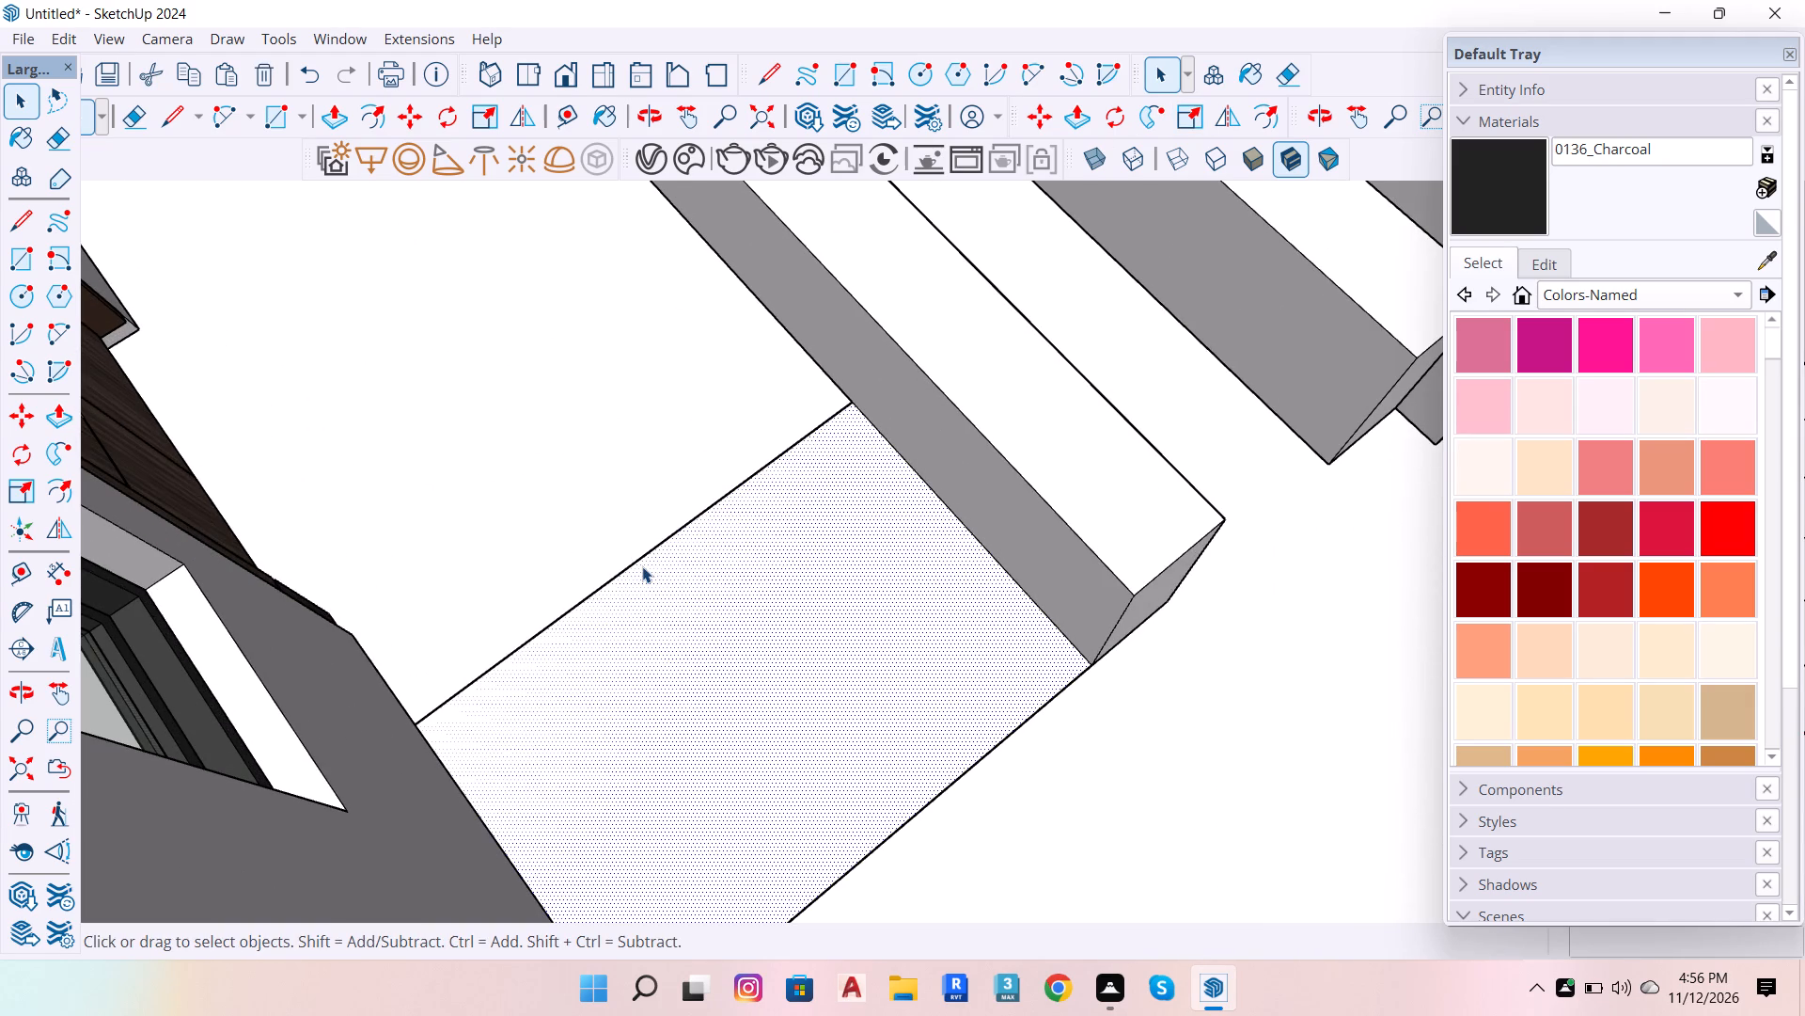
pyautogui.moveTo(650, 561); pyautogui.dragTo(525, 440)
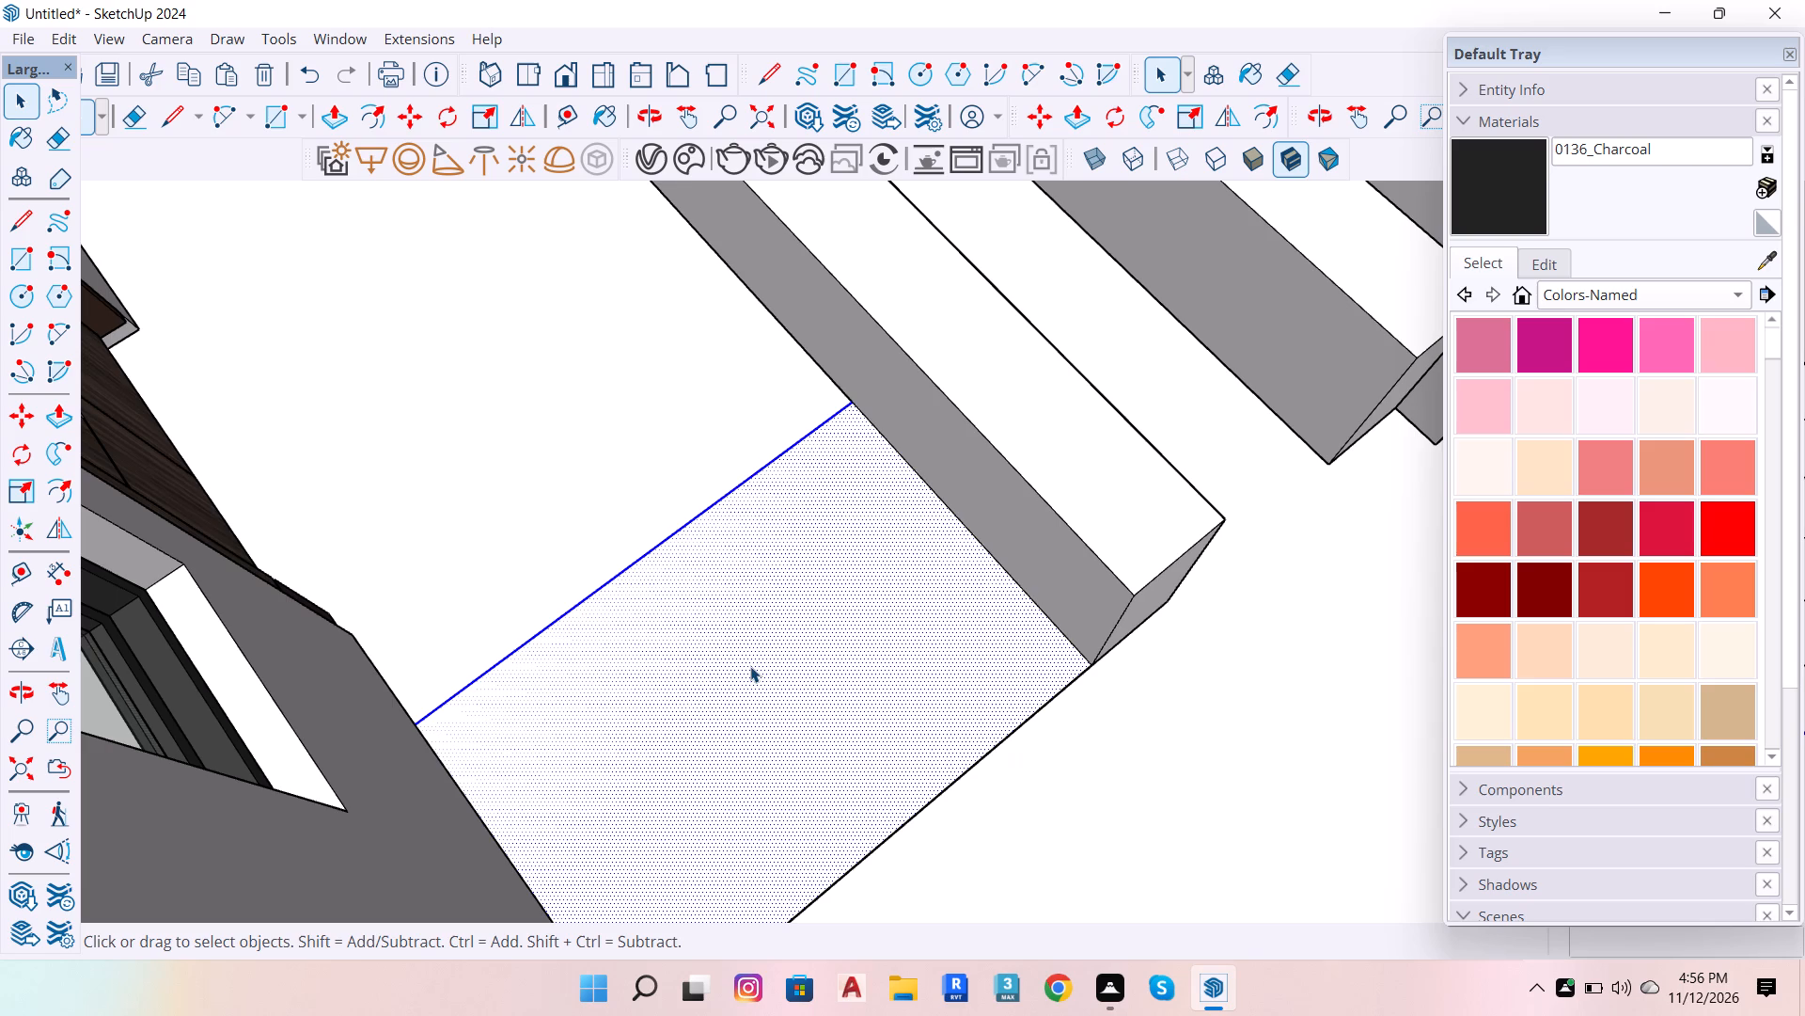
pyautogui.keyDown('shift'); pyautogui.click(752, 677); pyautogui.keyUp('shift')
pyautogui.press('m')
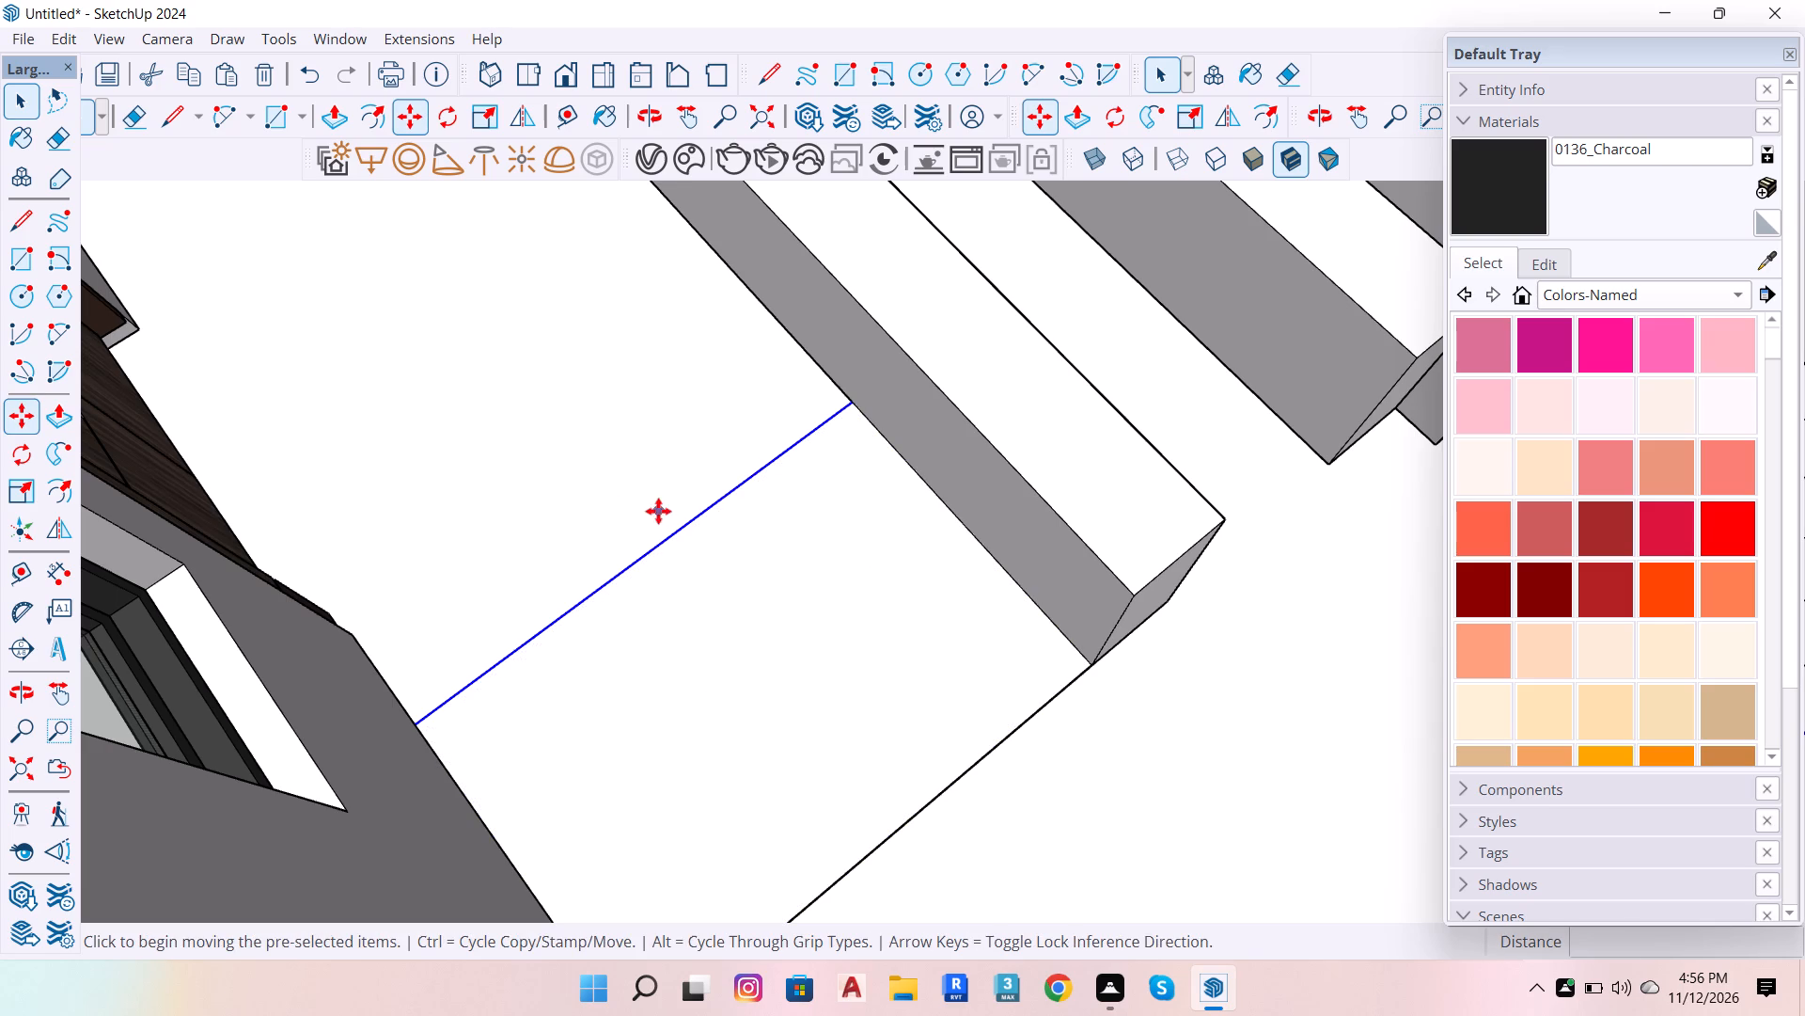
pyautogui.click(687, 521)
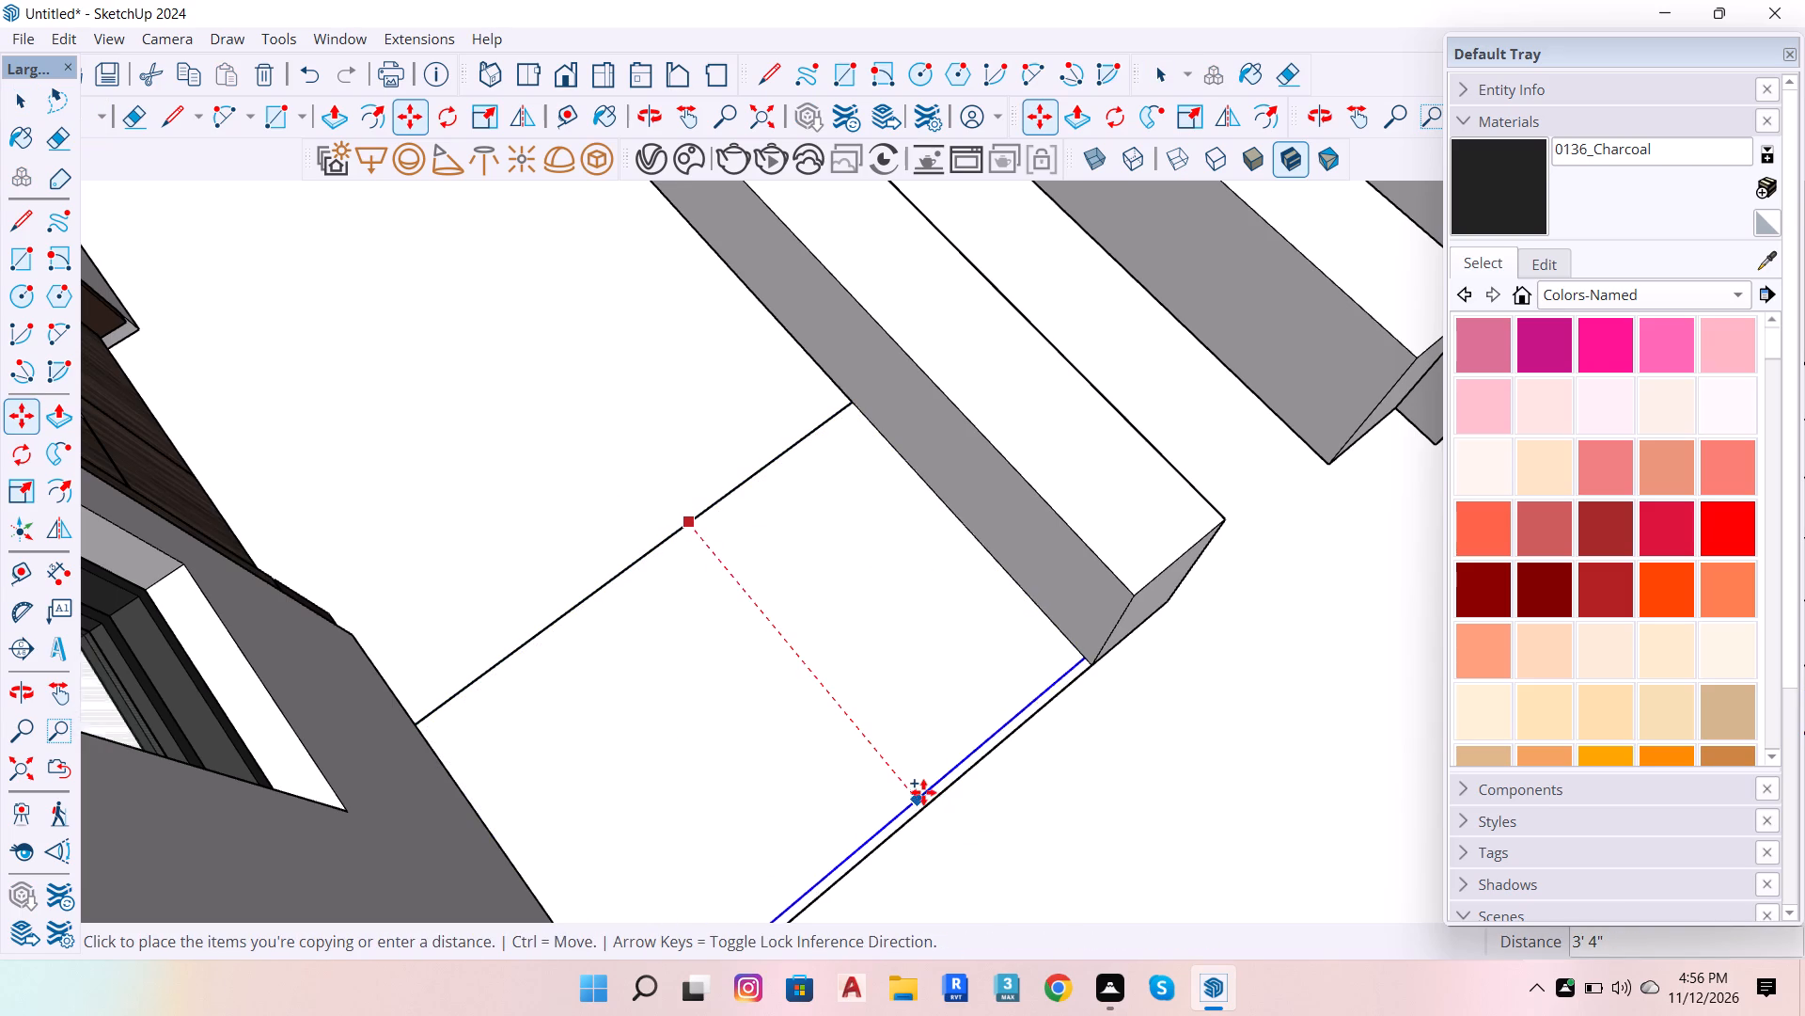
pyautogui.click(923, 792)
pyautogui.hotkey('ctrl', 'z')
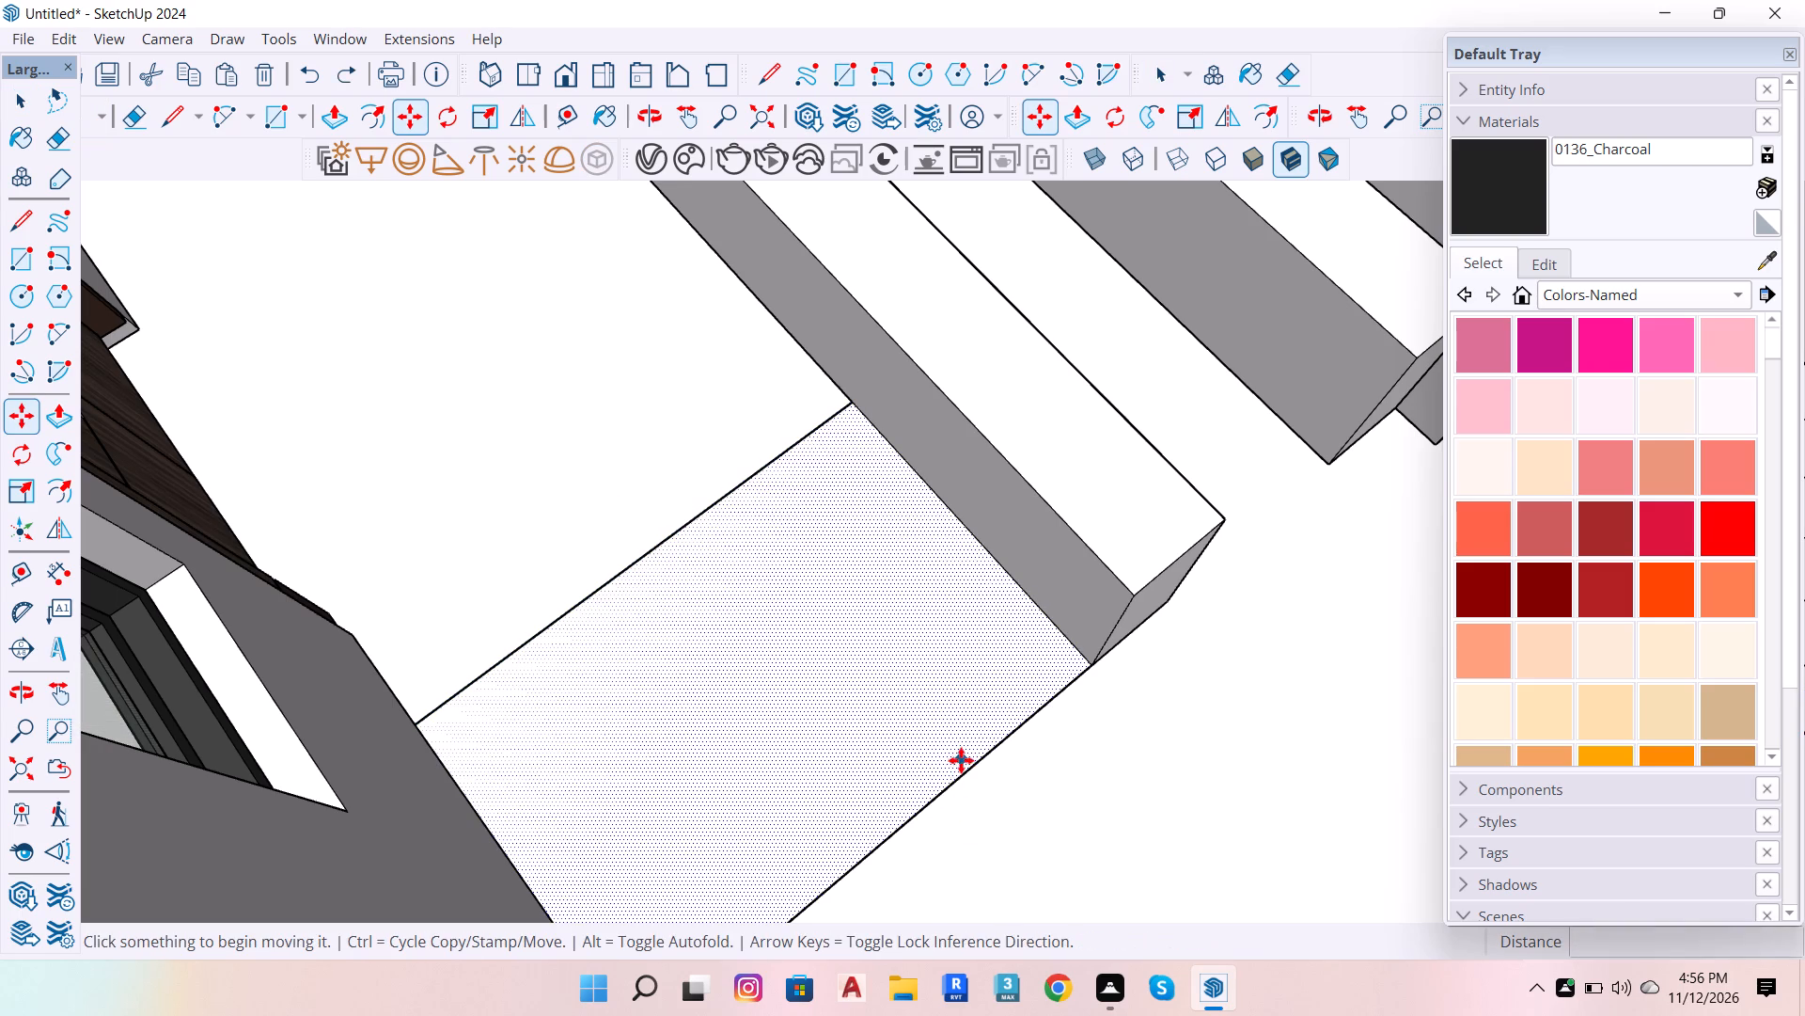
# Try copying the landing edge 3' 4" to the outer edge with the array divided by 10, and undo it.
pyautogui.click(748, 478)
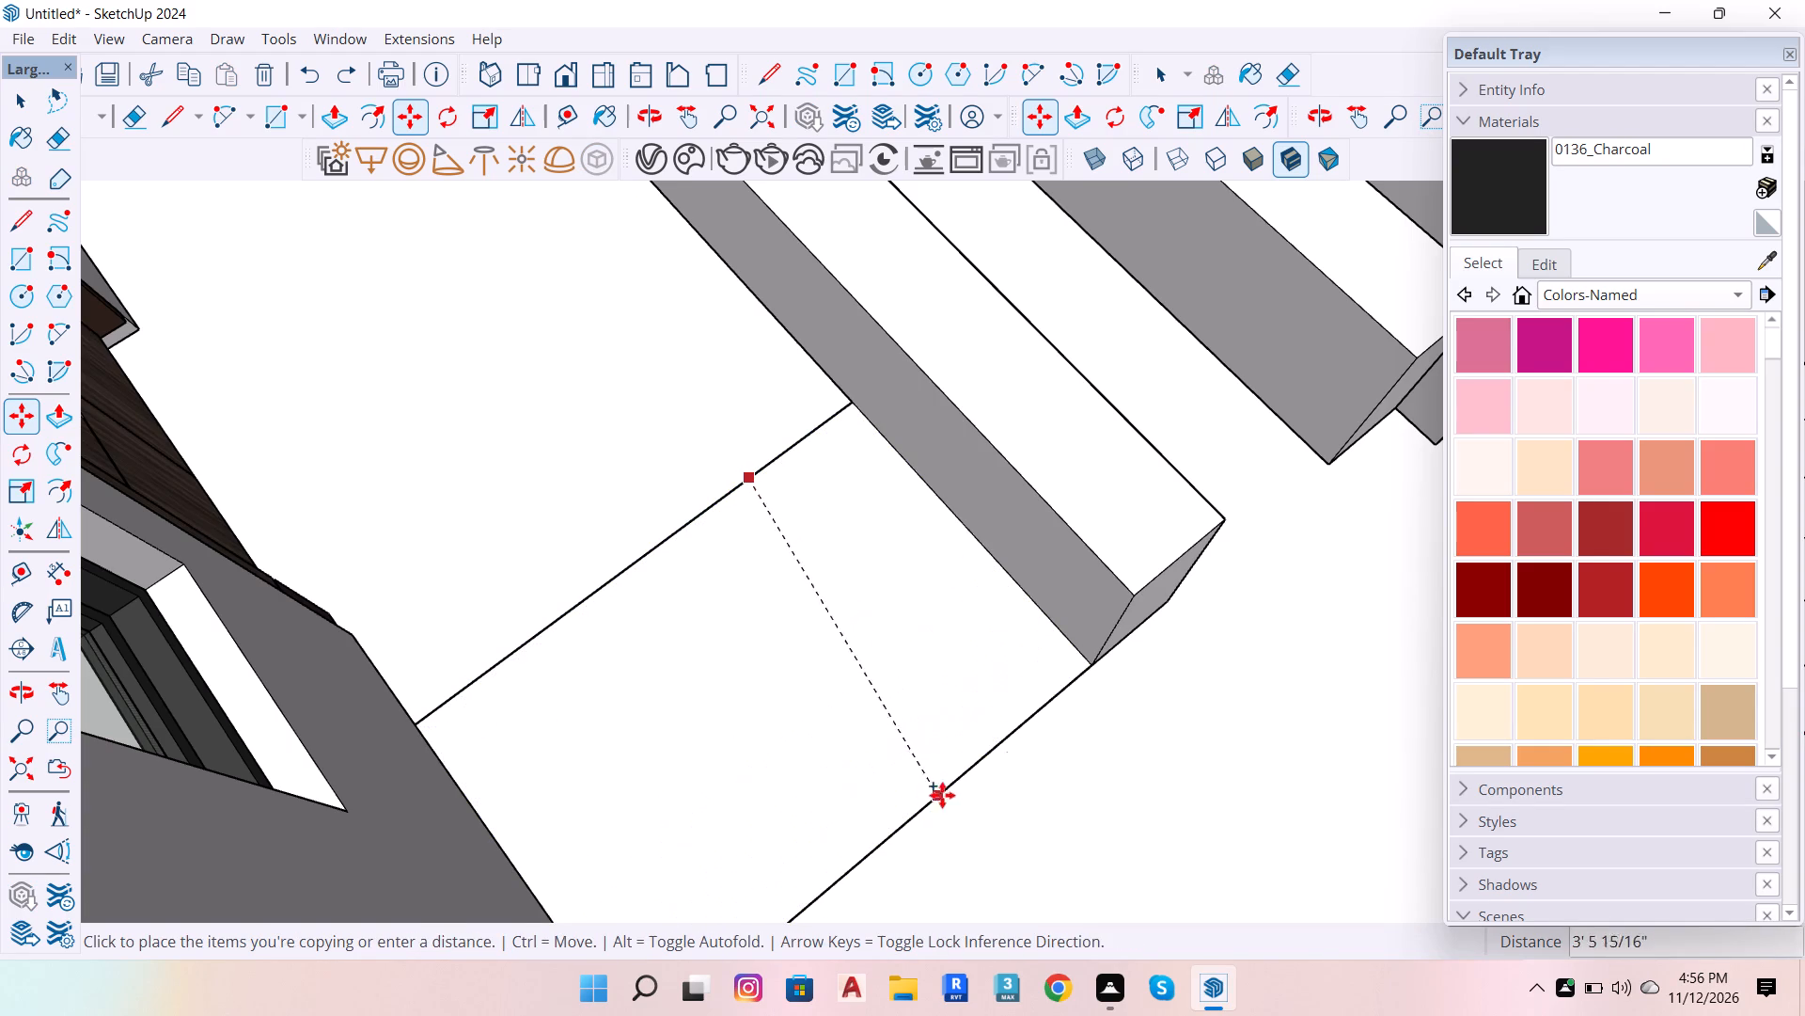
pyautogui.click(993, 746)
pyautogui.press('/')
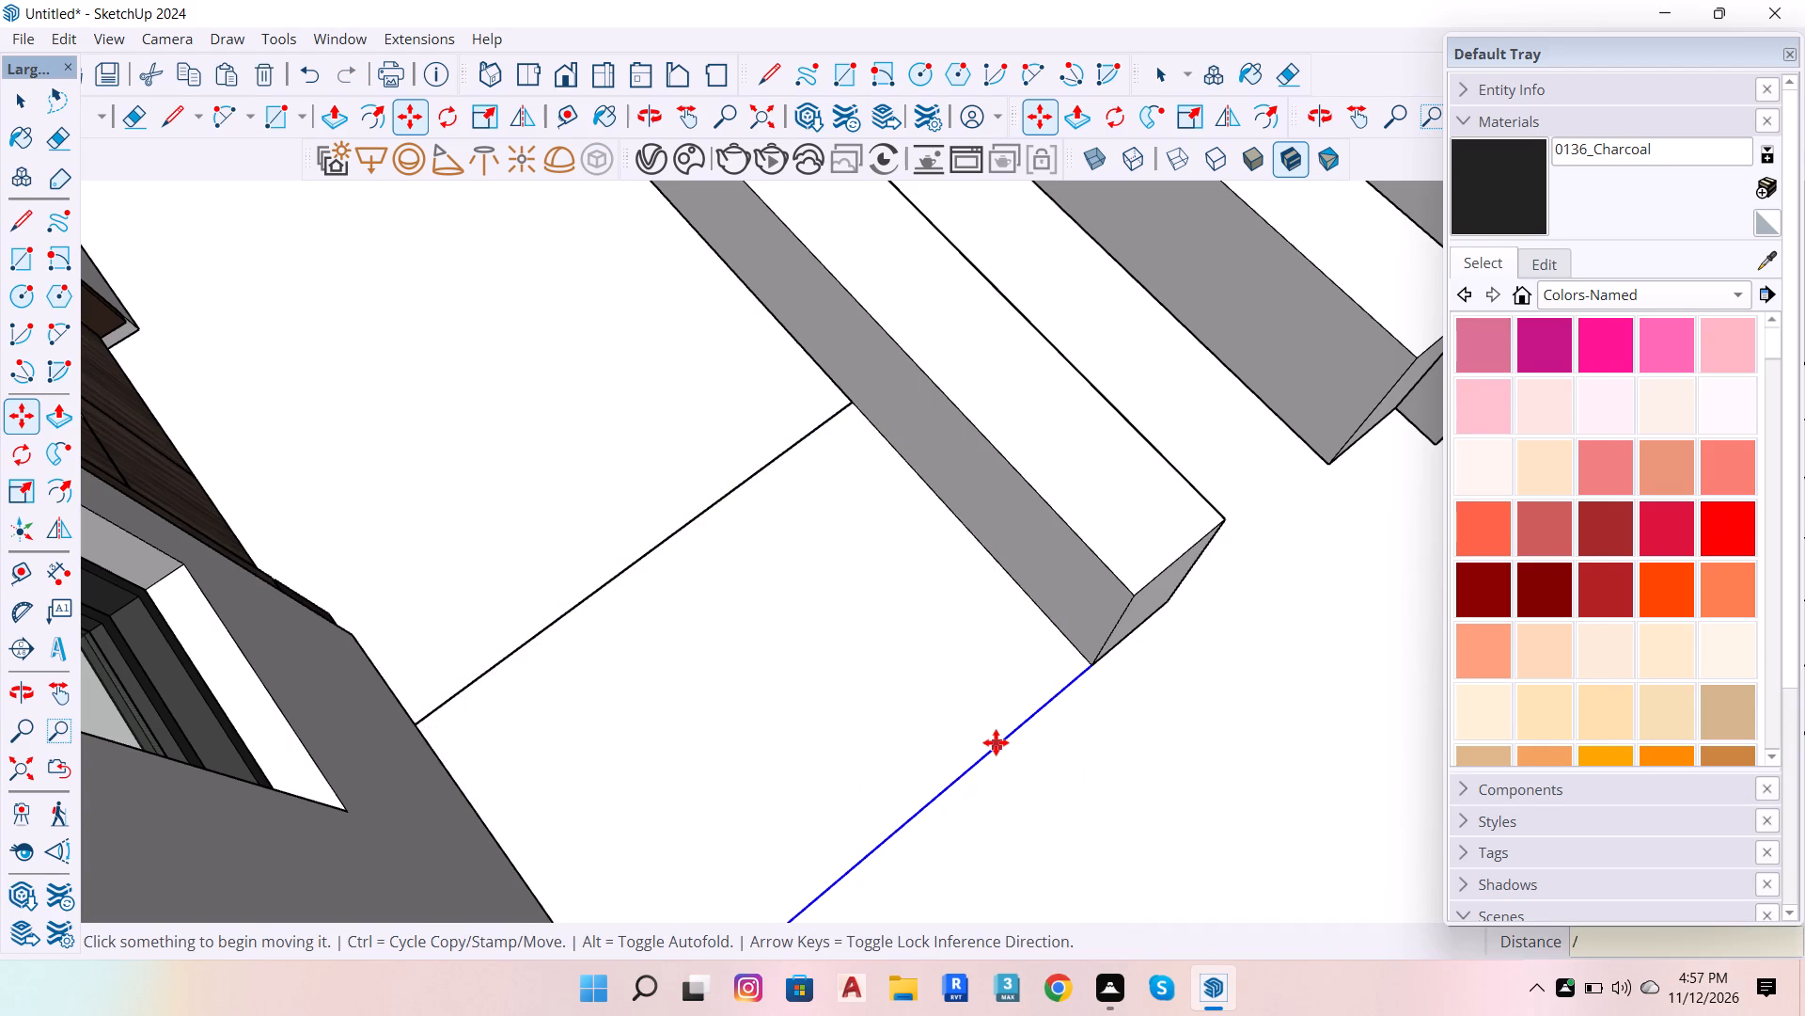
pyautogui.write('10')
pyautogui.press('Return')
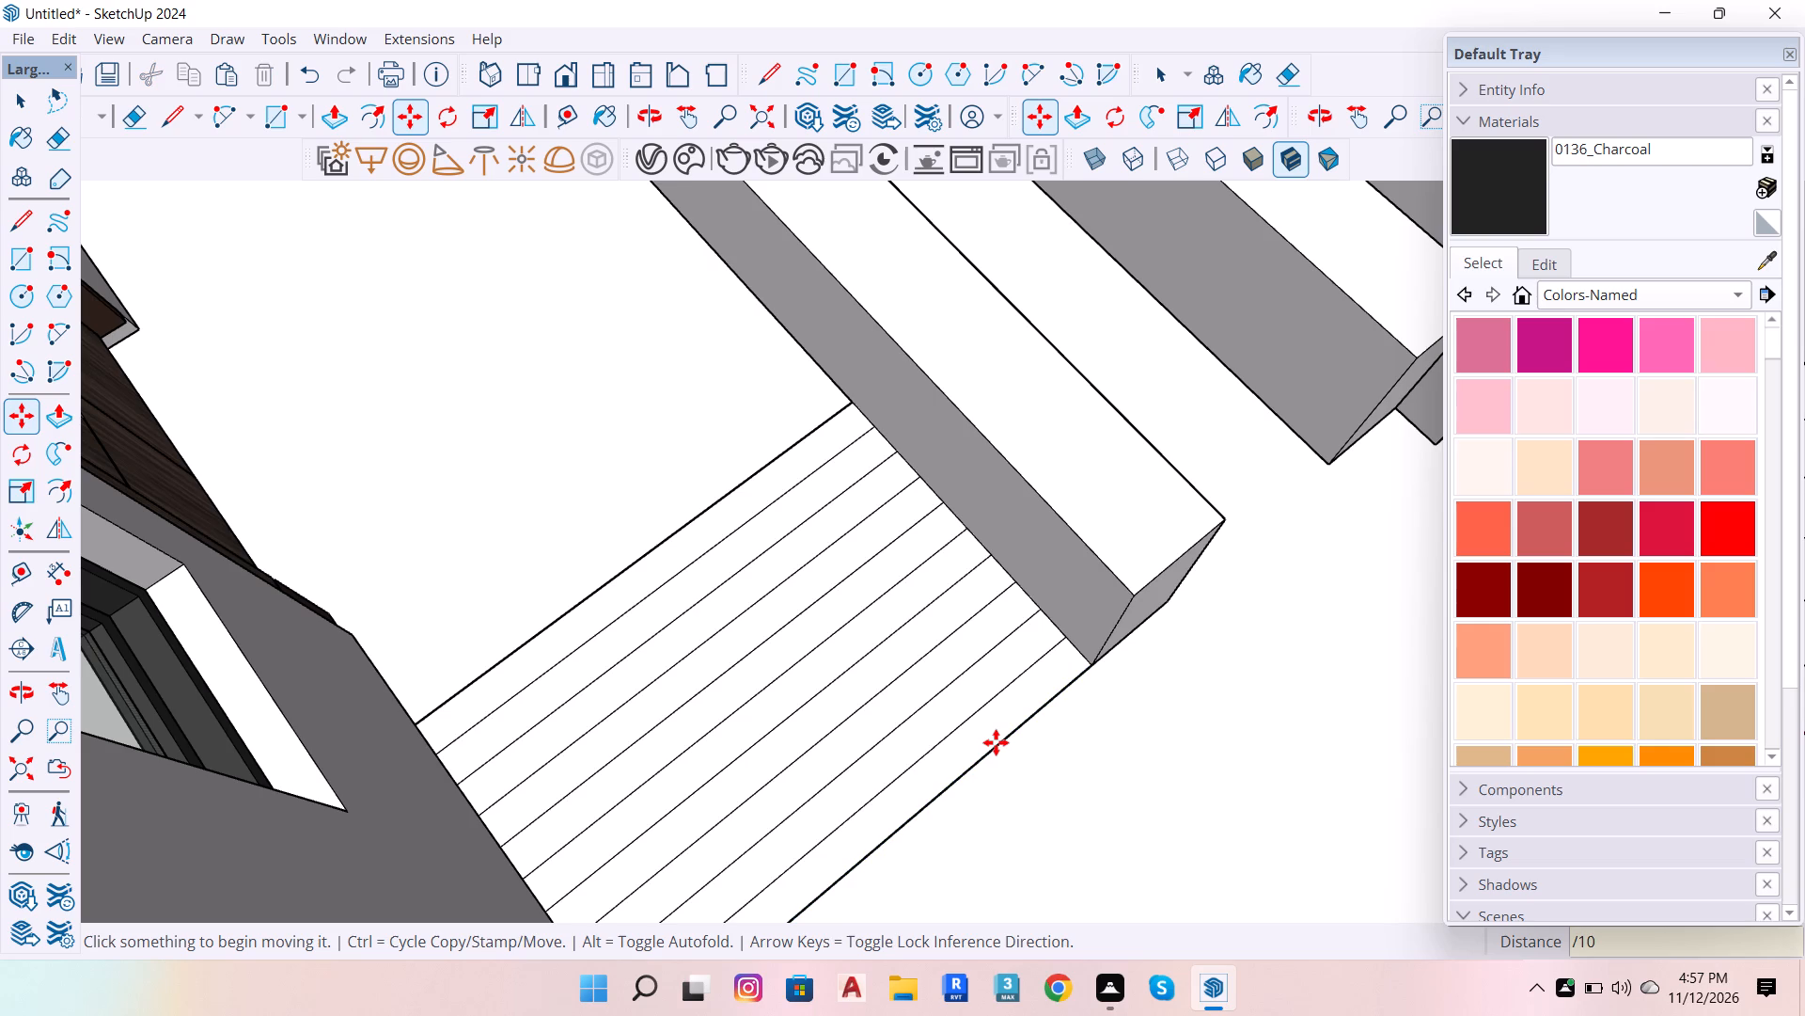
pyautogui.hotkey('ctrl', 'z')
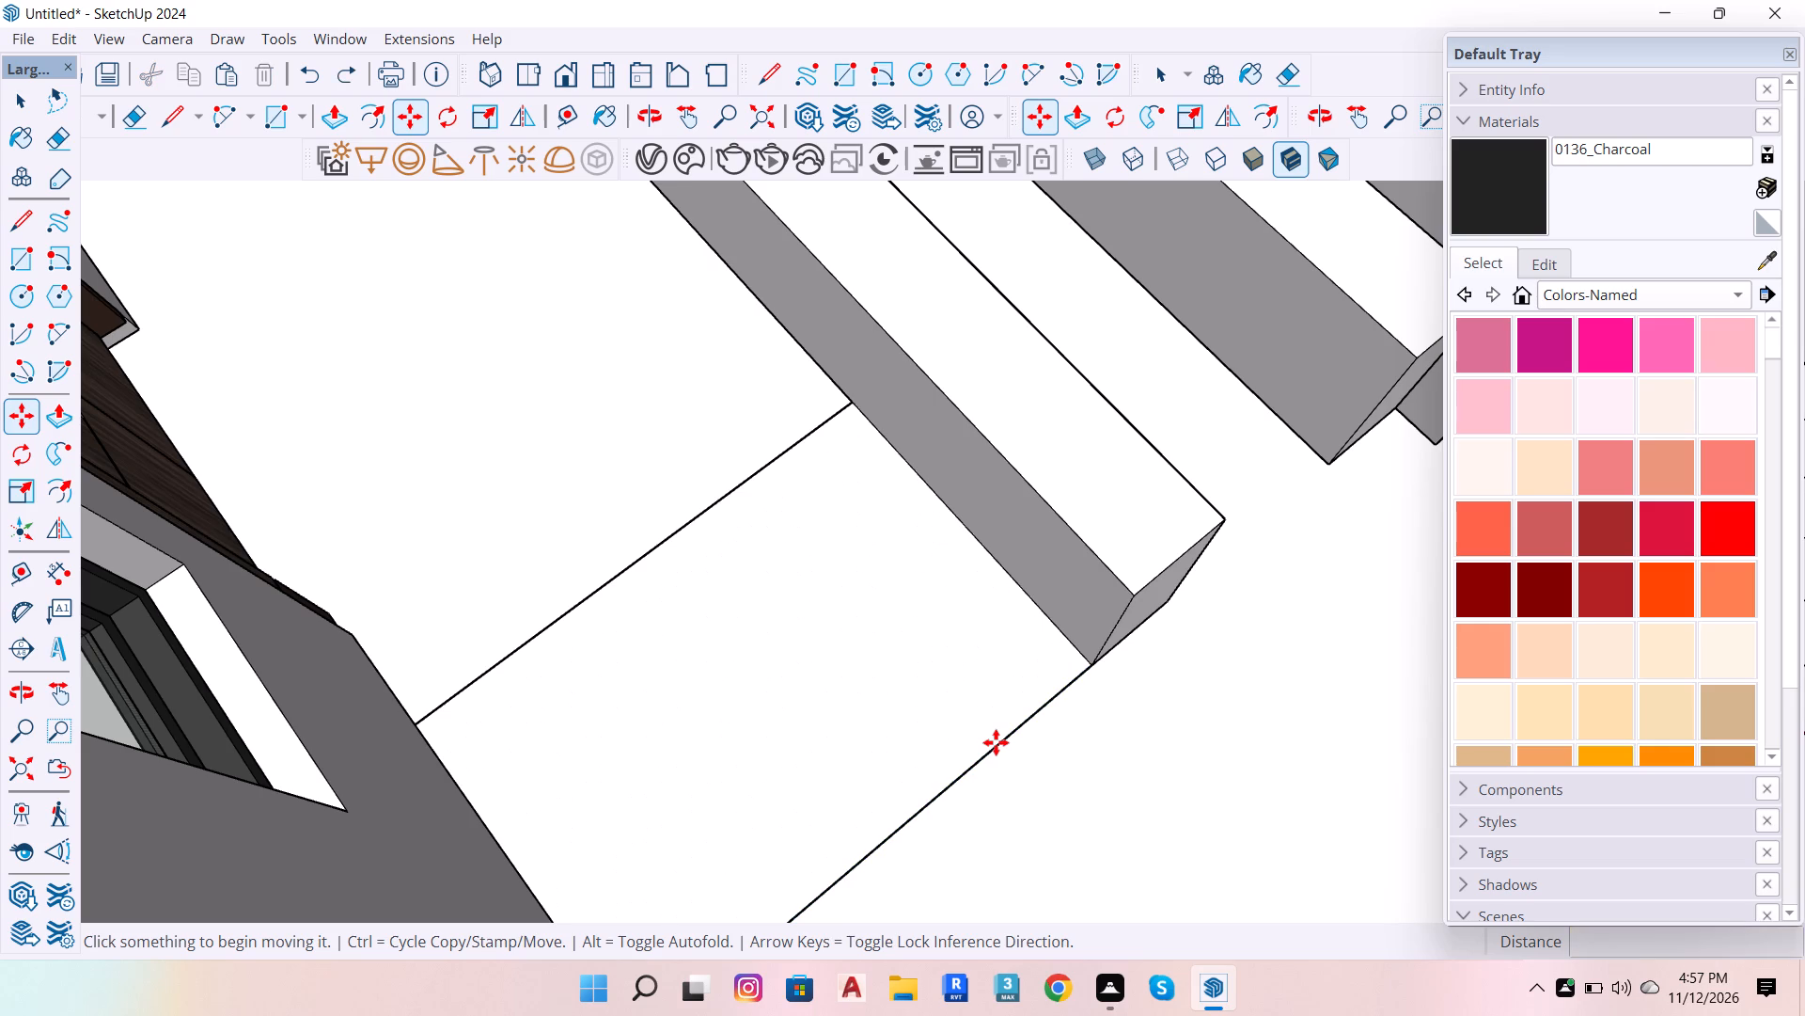
# Copy the landing edge 3' 4" to the step area's outer edge and divide the distance by 3 to form equal treads.
pyautogui.click(741, 481)
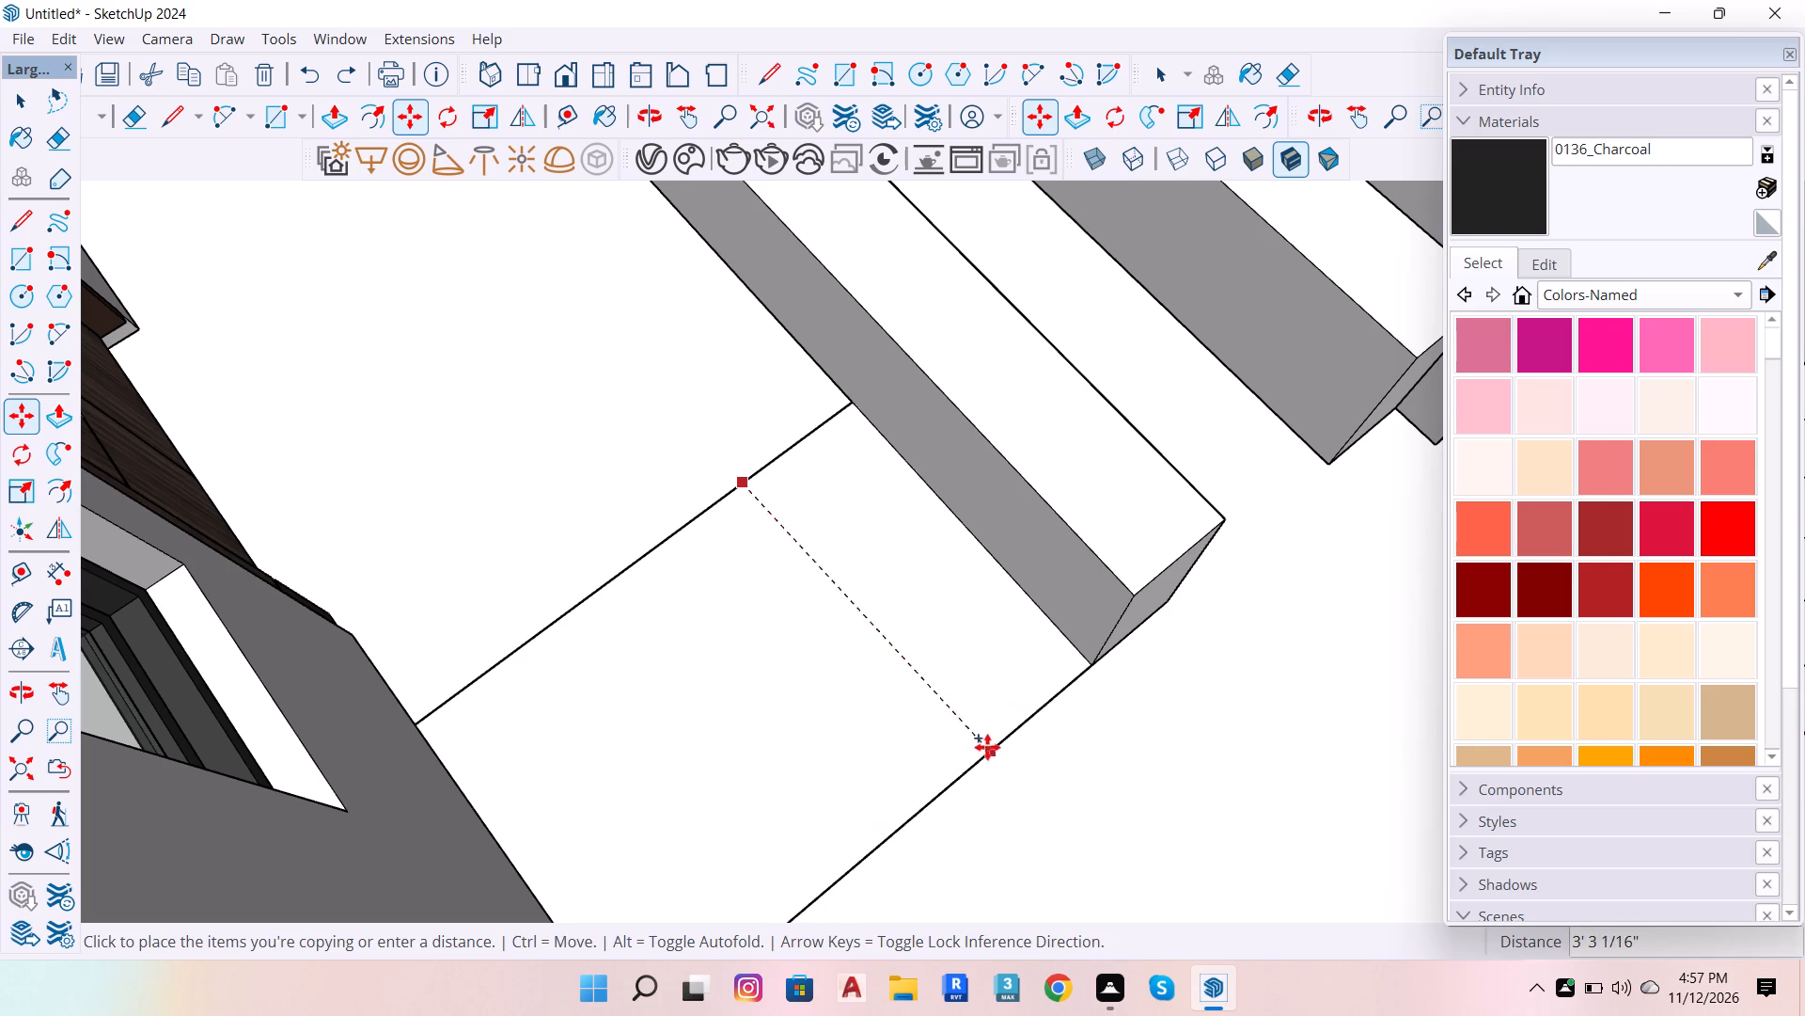
pyautogui.click(984, 755)
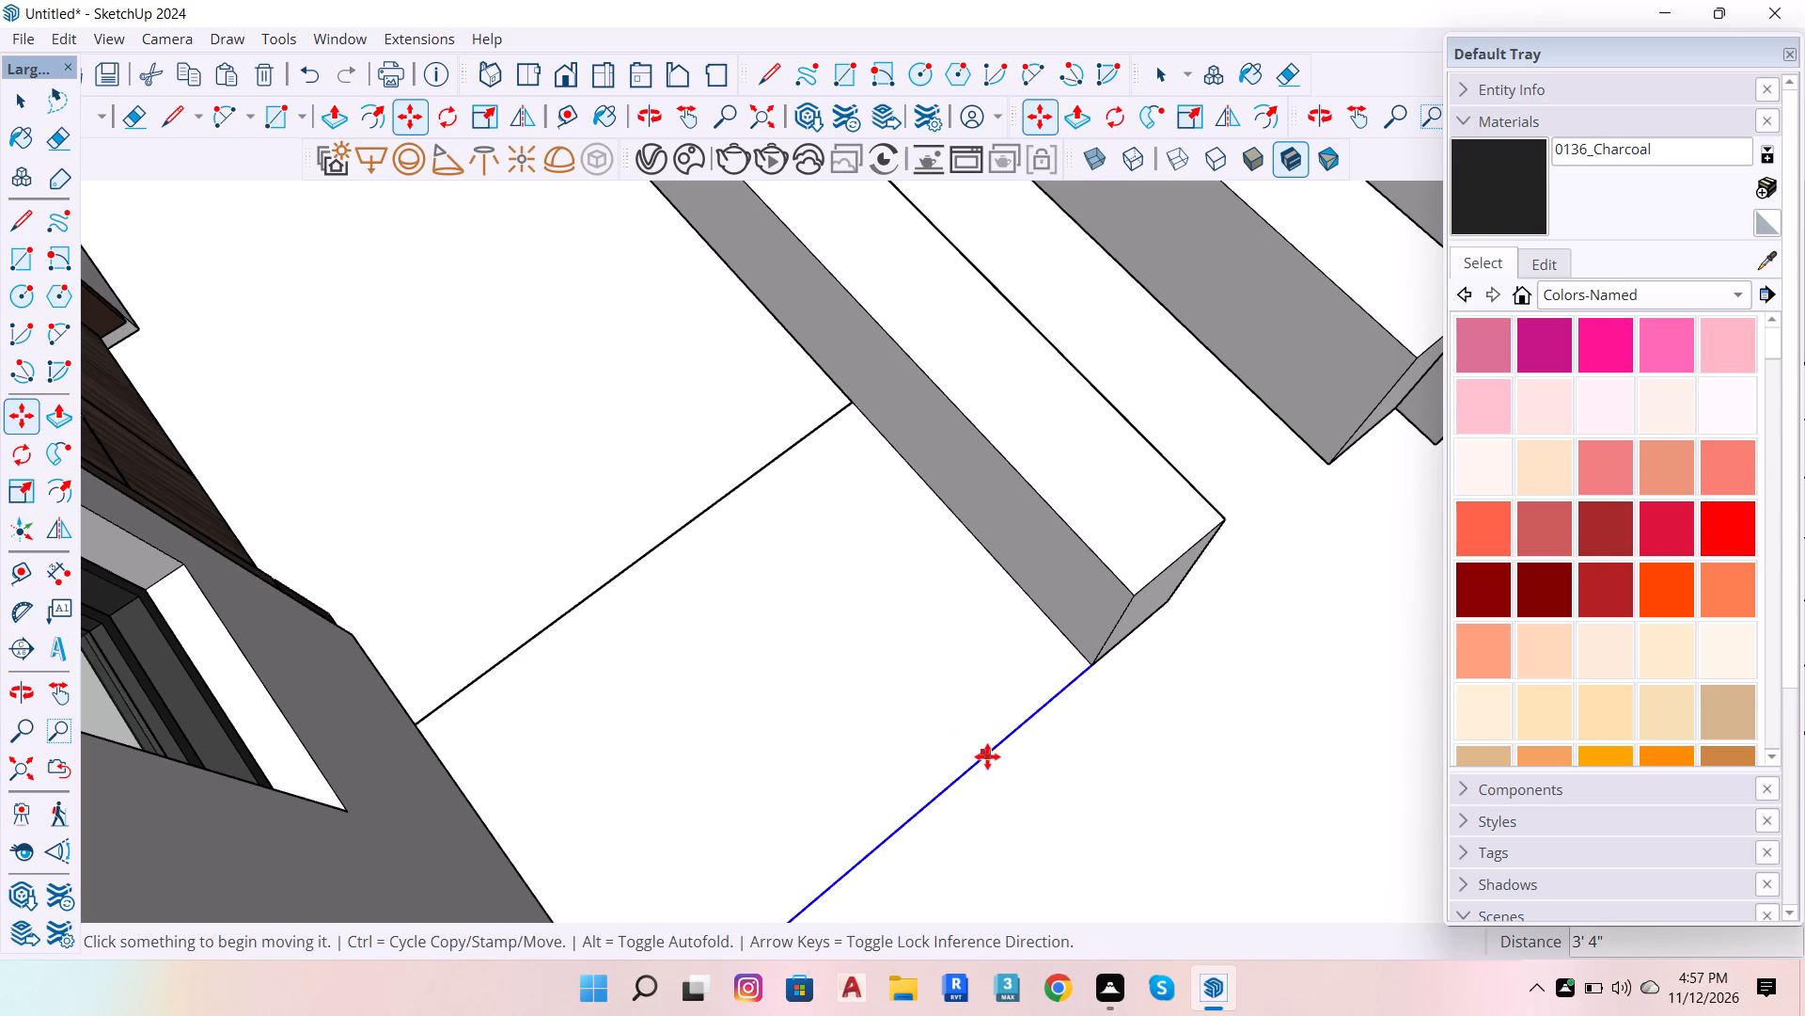
pyautogui.press('/')
pyautogui.press('3')
pyautogui.press('Return')
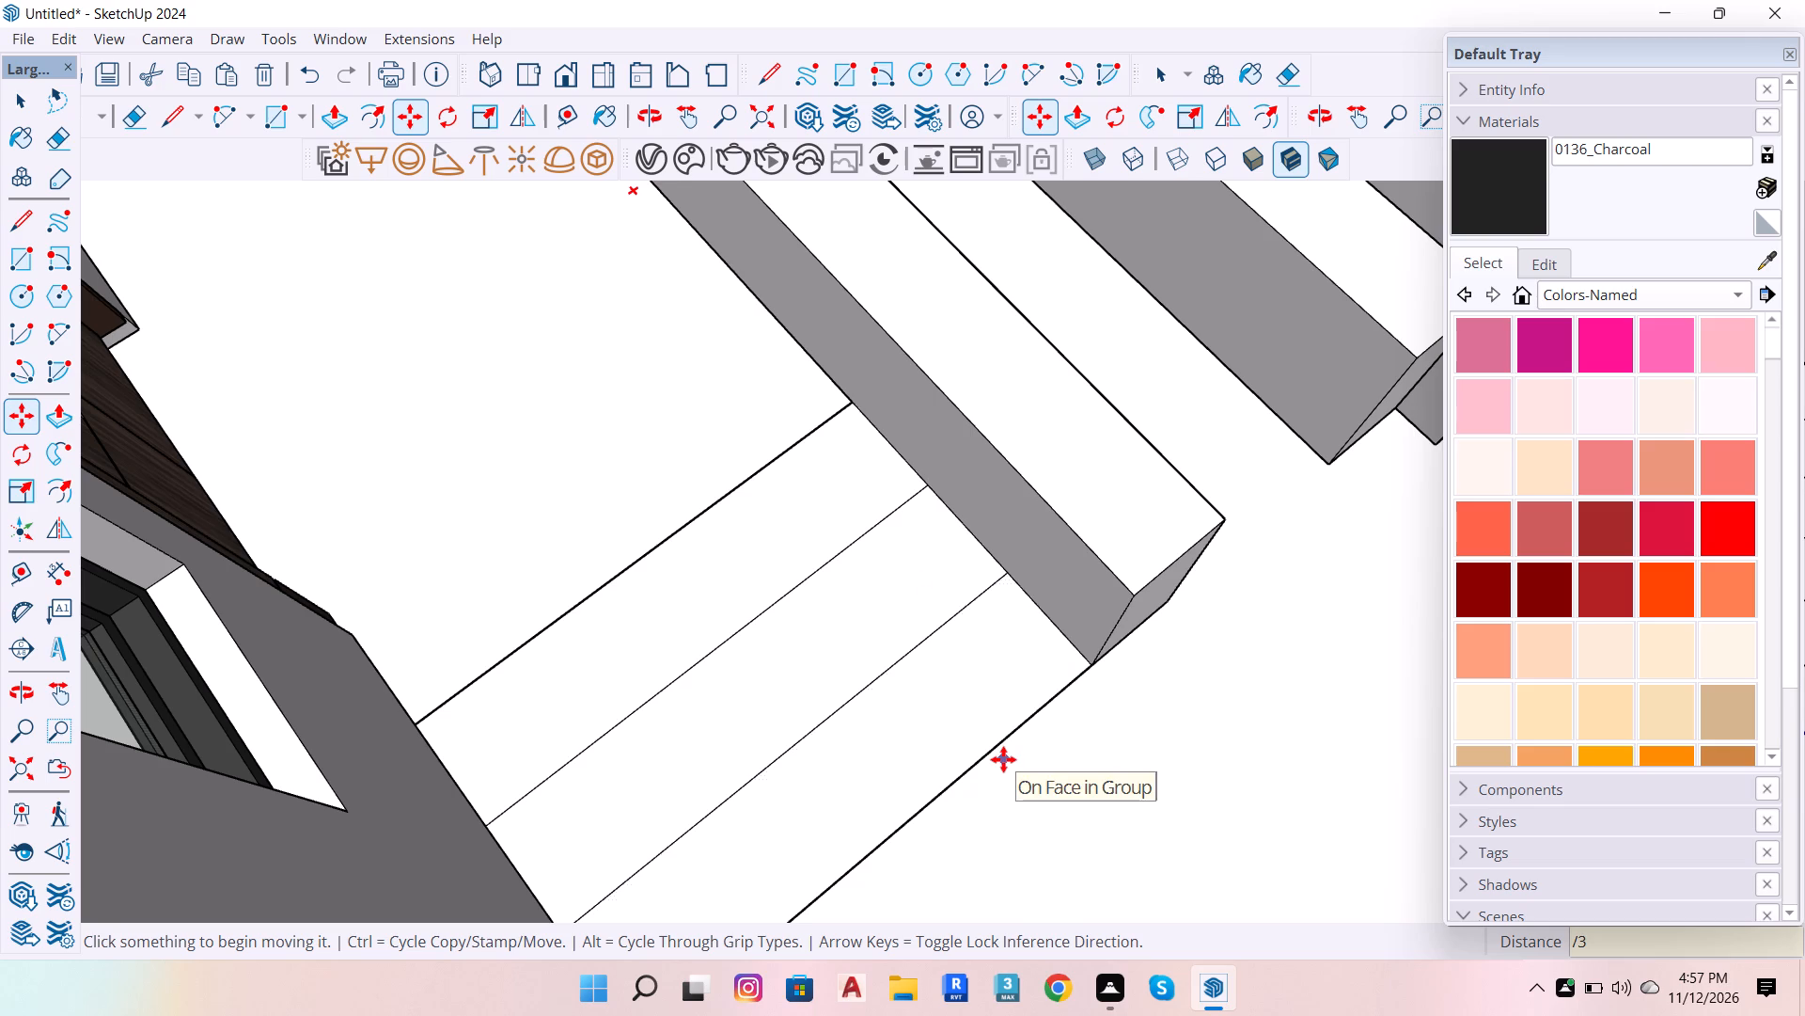
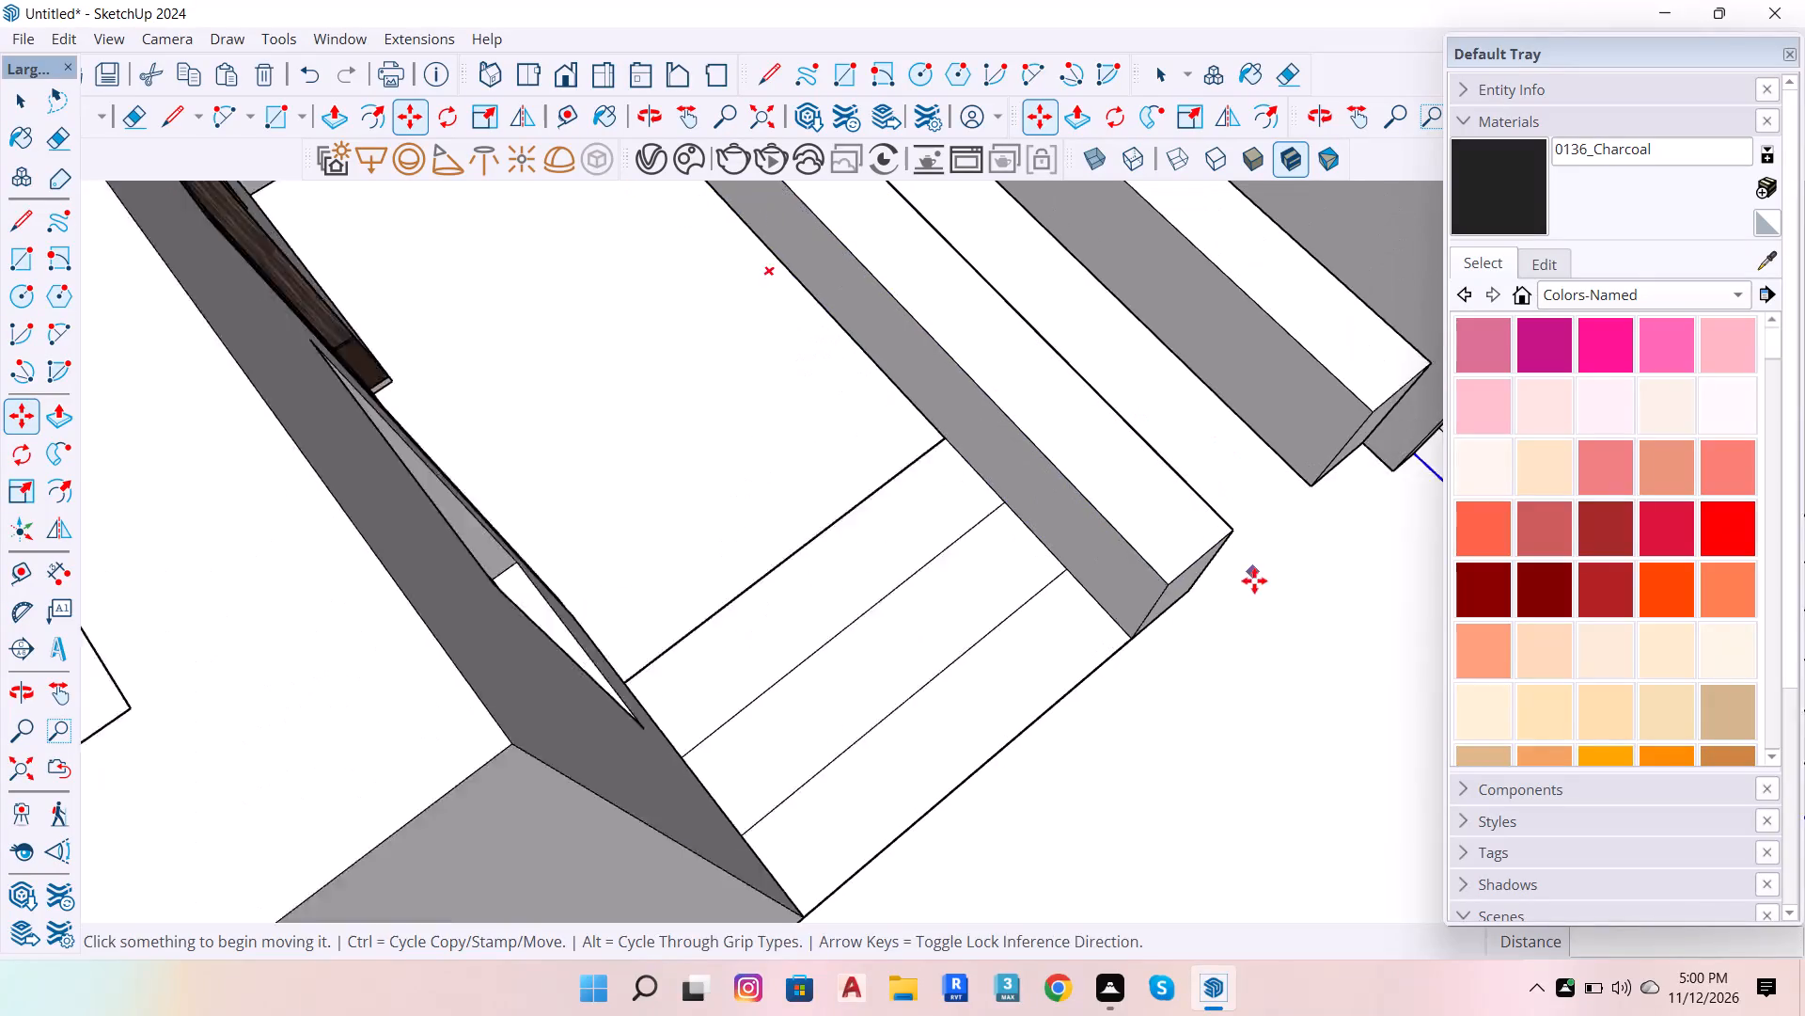
# Inspect the divided inner entrance steps, the surrounding porch walls and the outer front steps of the house.
pyautogui.scroll(-7, 954, 539)
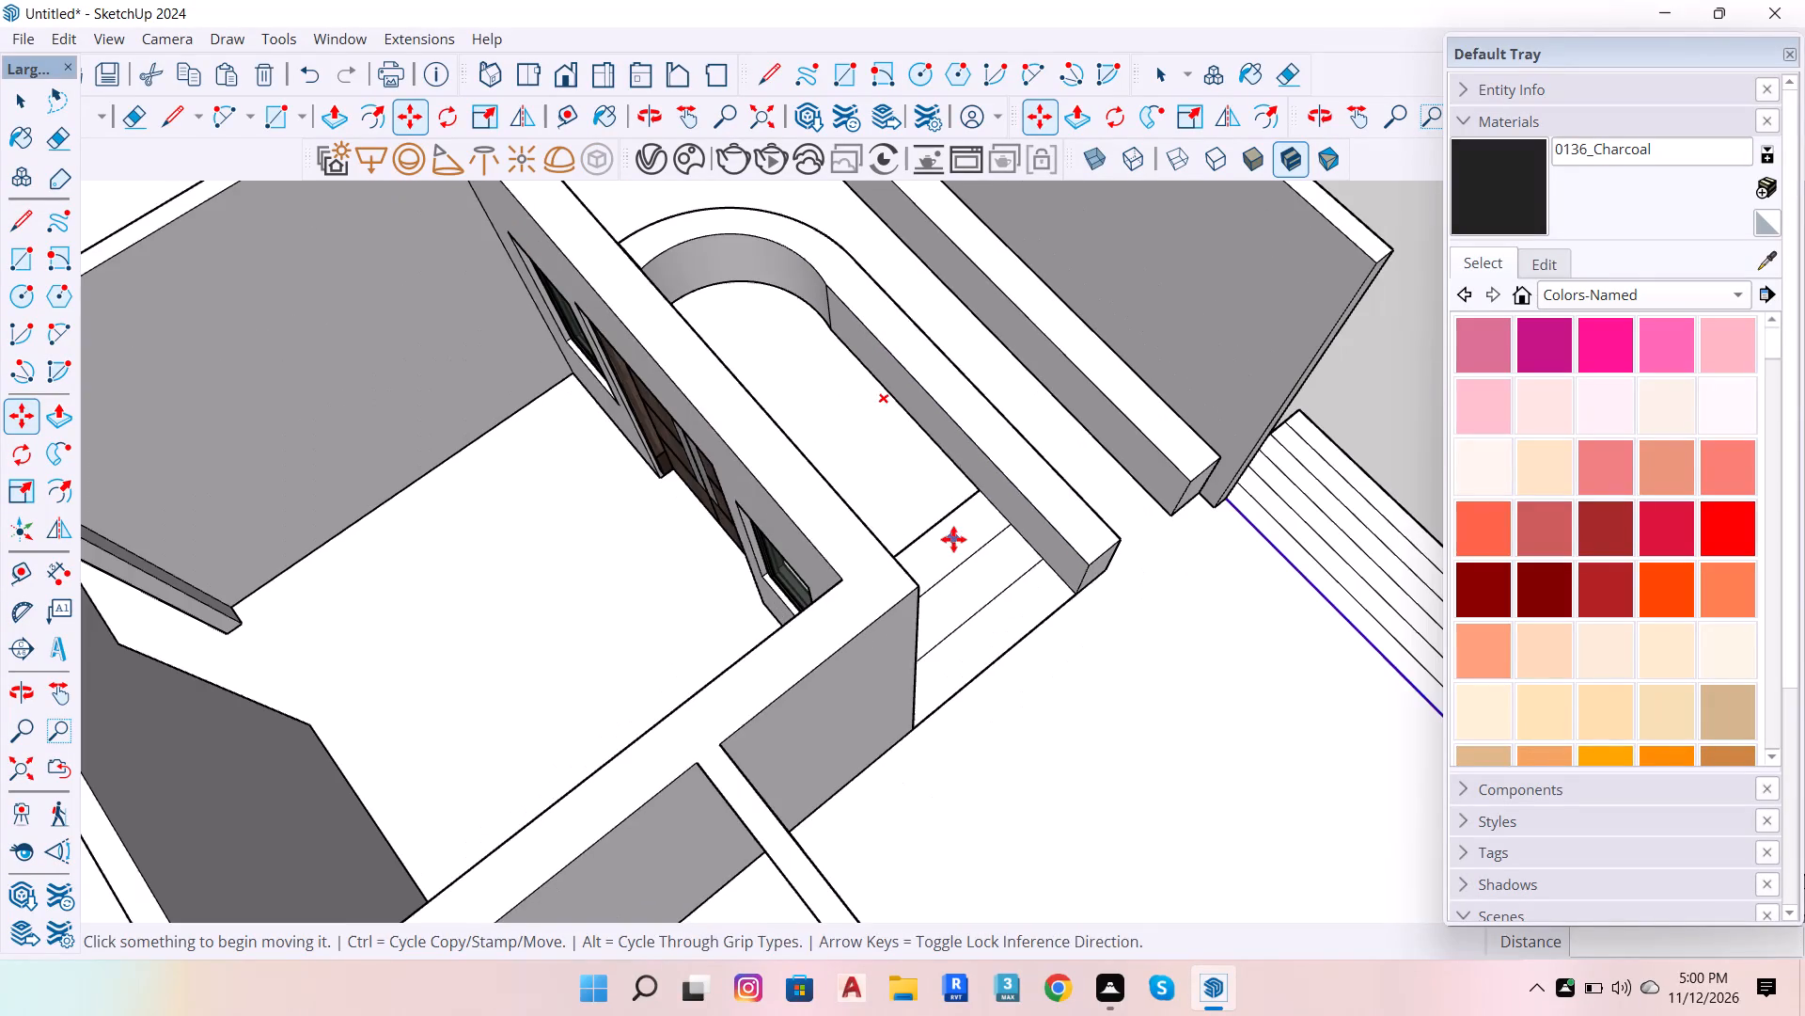
pyautogui.press('space')
pyautogui.scroll(-6, 1032, 659)
pyautogui.scroll(-6, 1039, 499)
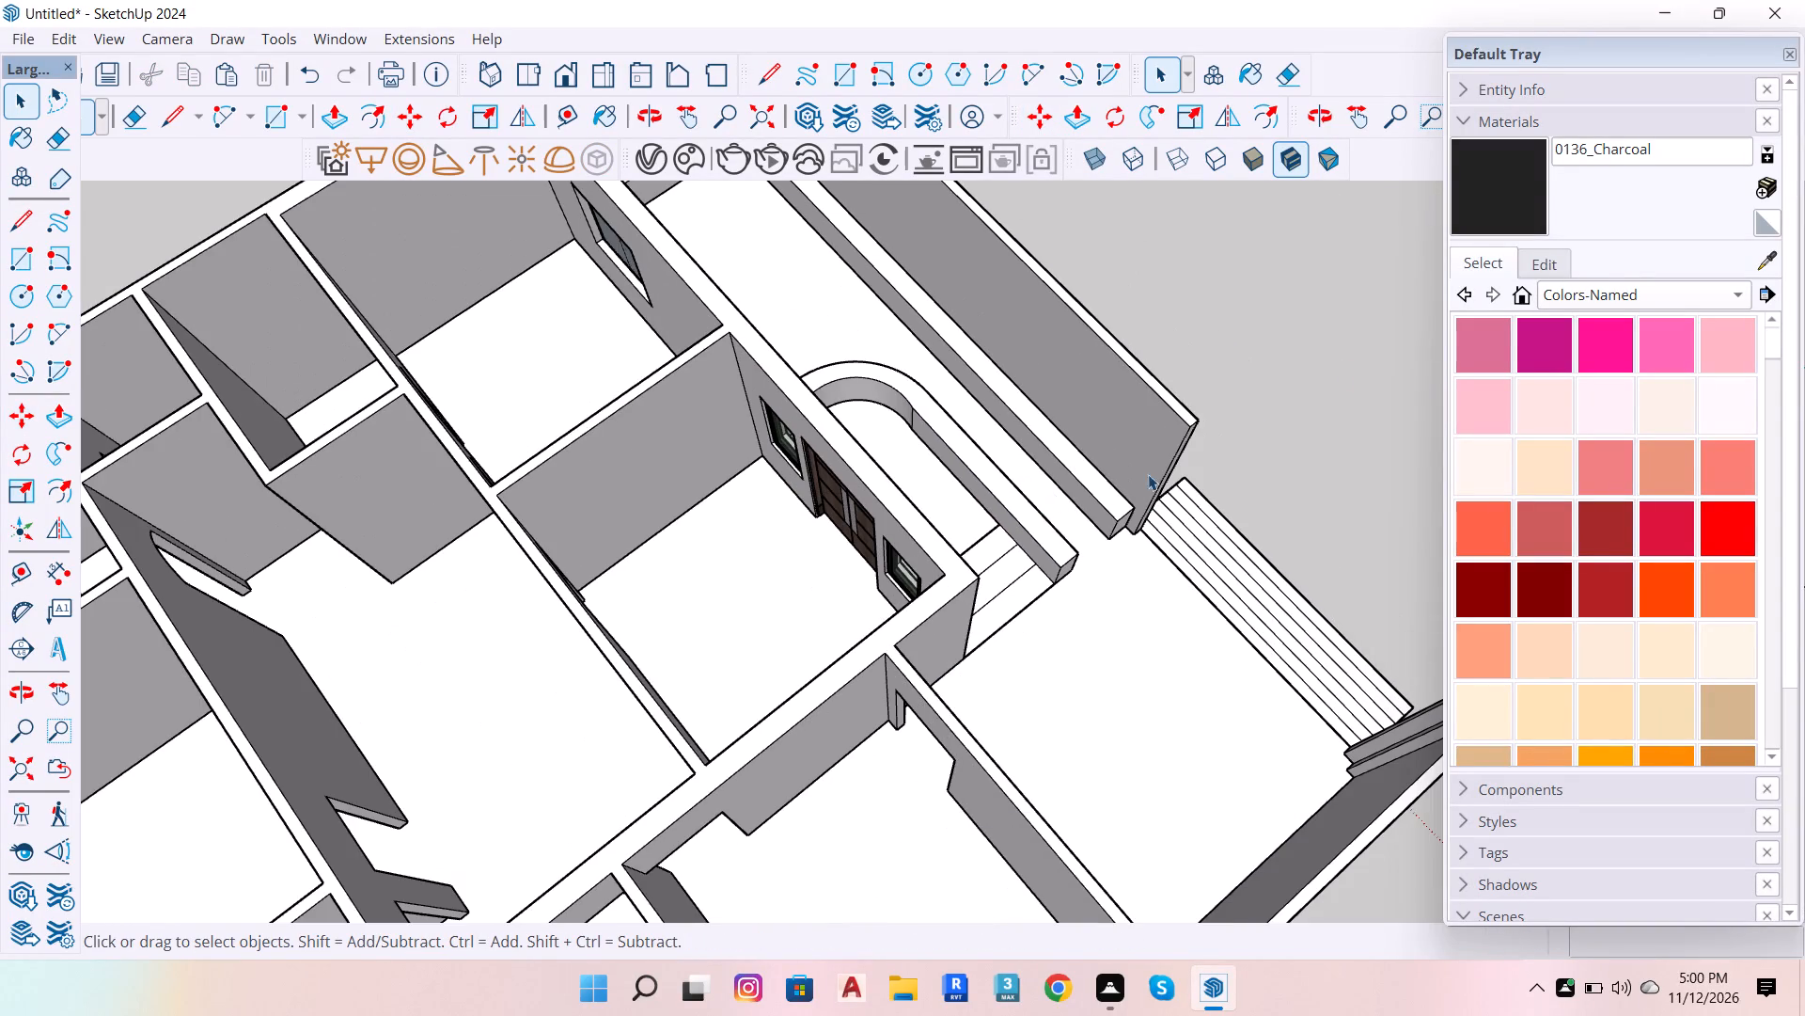
pyautogui.scroll(6, 1356, 336)
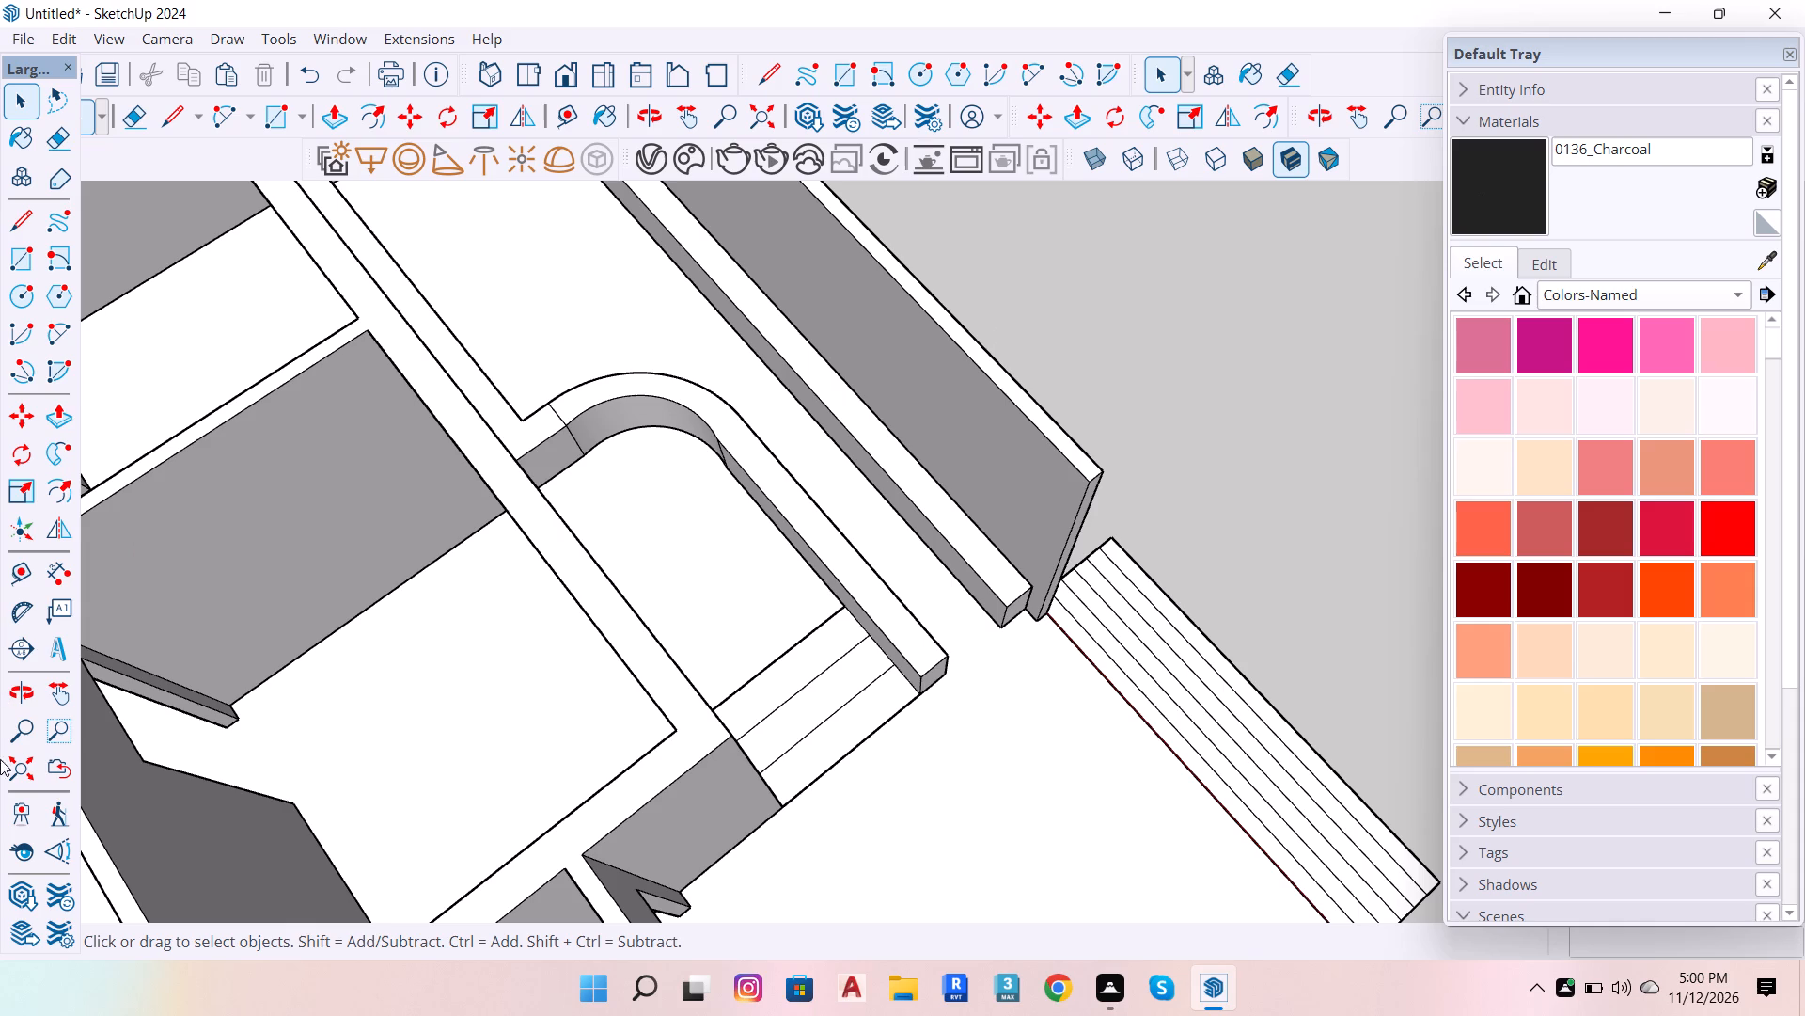
pyautogui.scroll(-7, 854, 462)
pyautogui.scroll(-7, 577, 579)
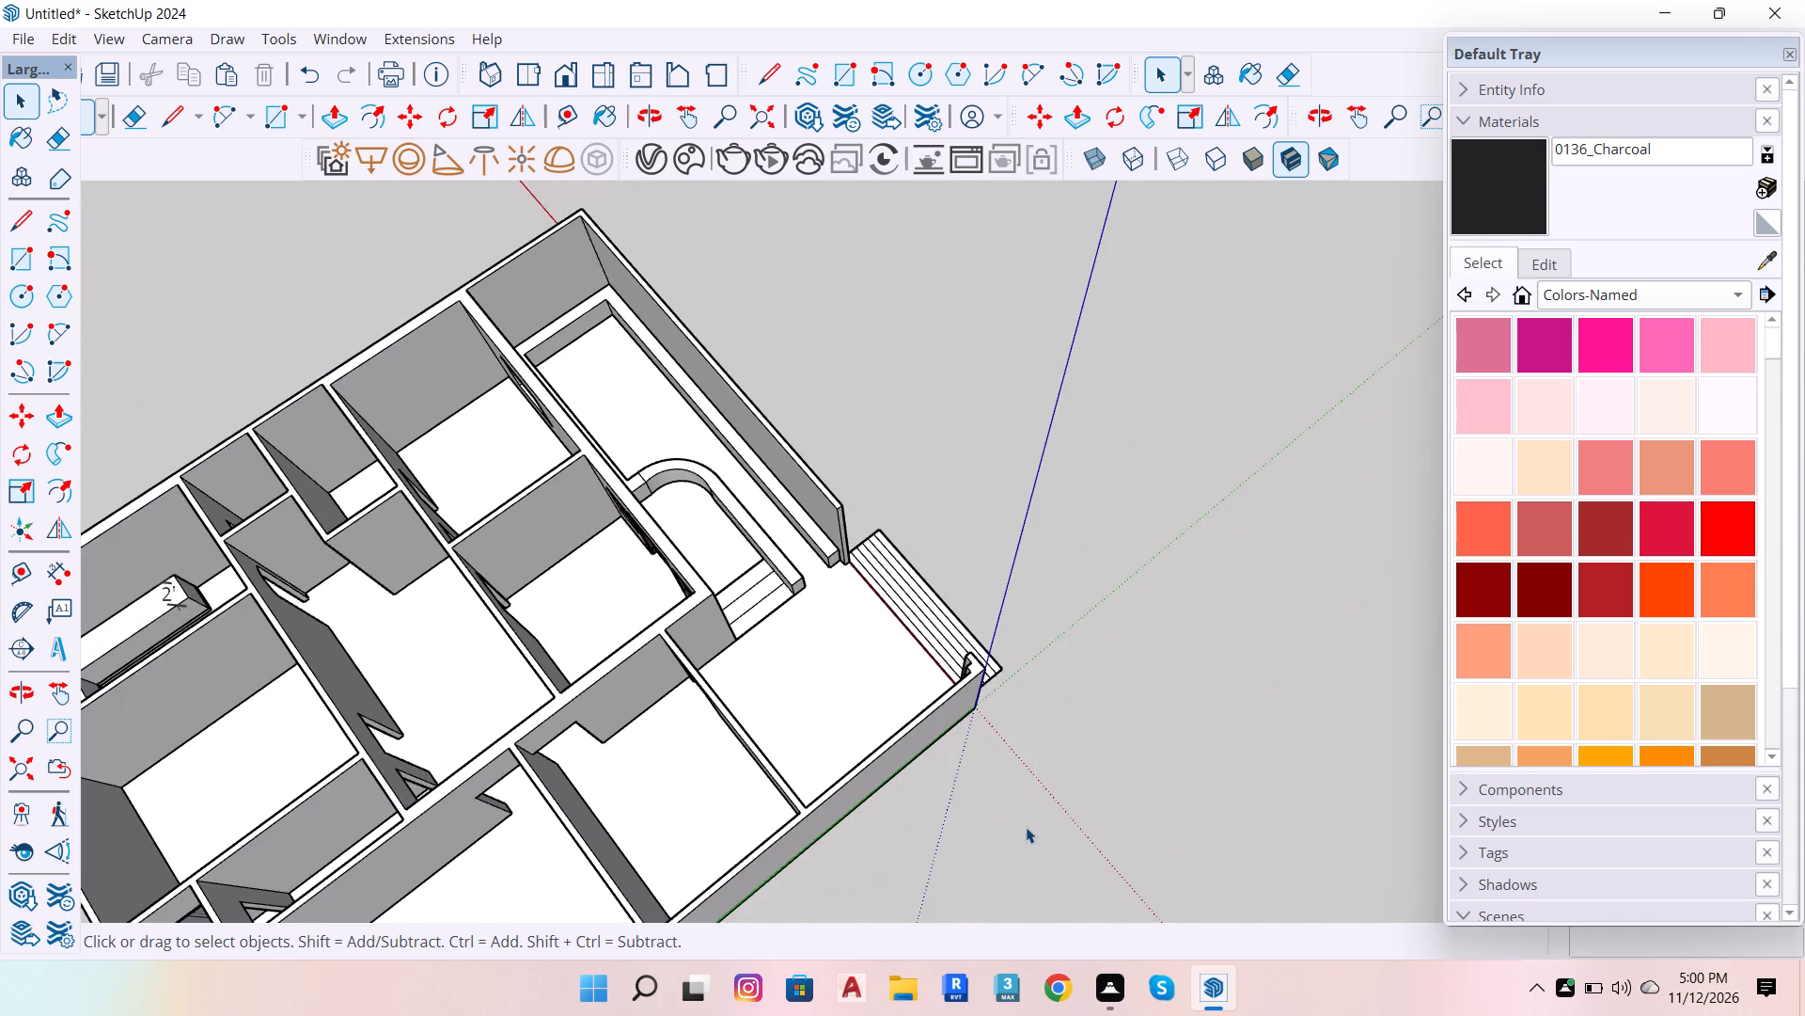
pyautogui.scroll(6, 1029, 824)
pyautogui.scroll(7, 741, 555)
pyautogui.scroll(-7, 1012, 546)
pyautogui.scroll(-7, 982, 633)
pyautogui.scroll(6, 989, 579)
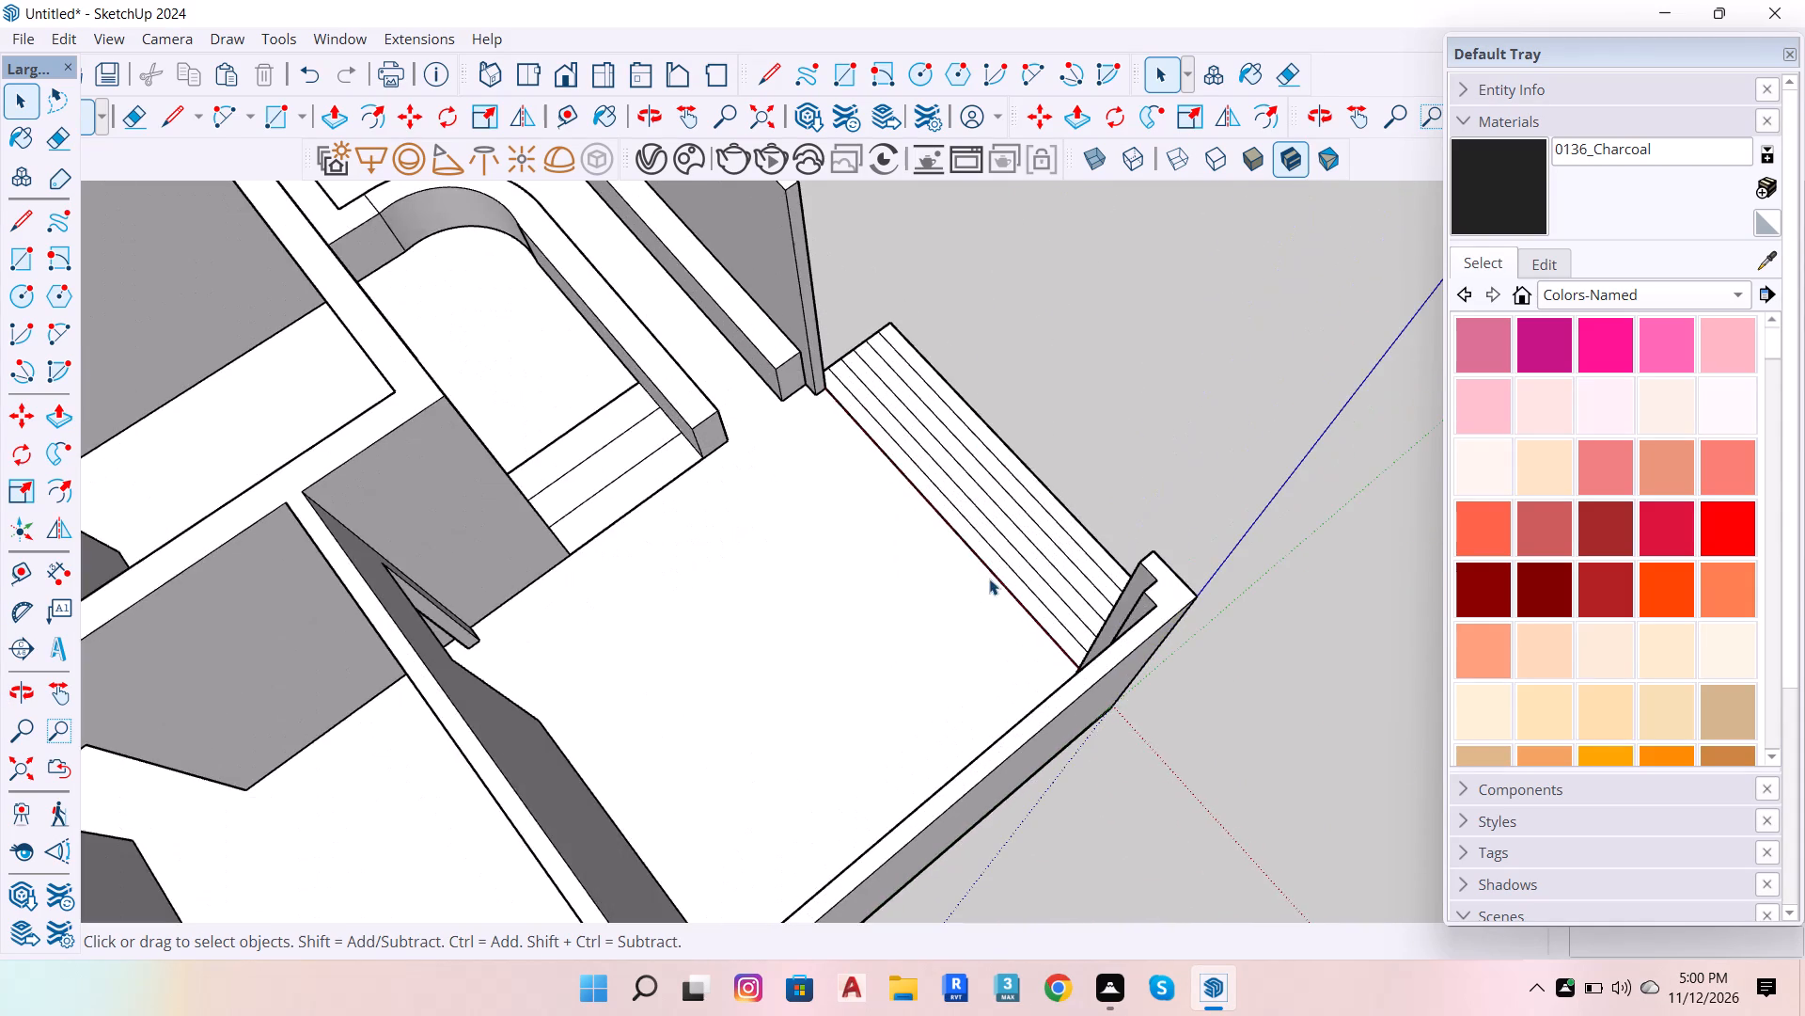
pyautogui.scroll(6, 1347, 518)
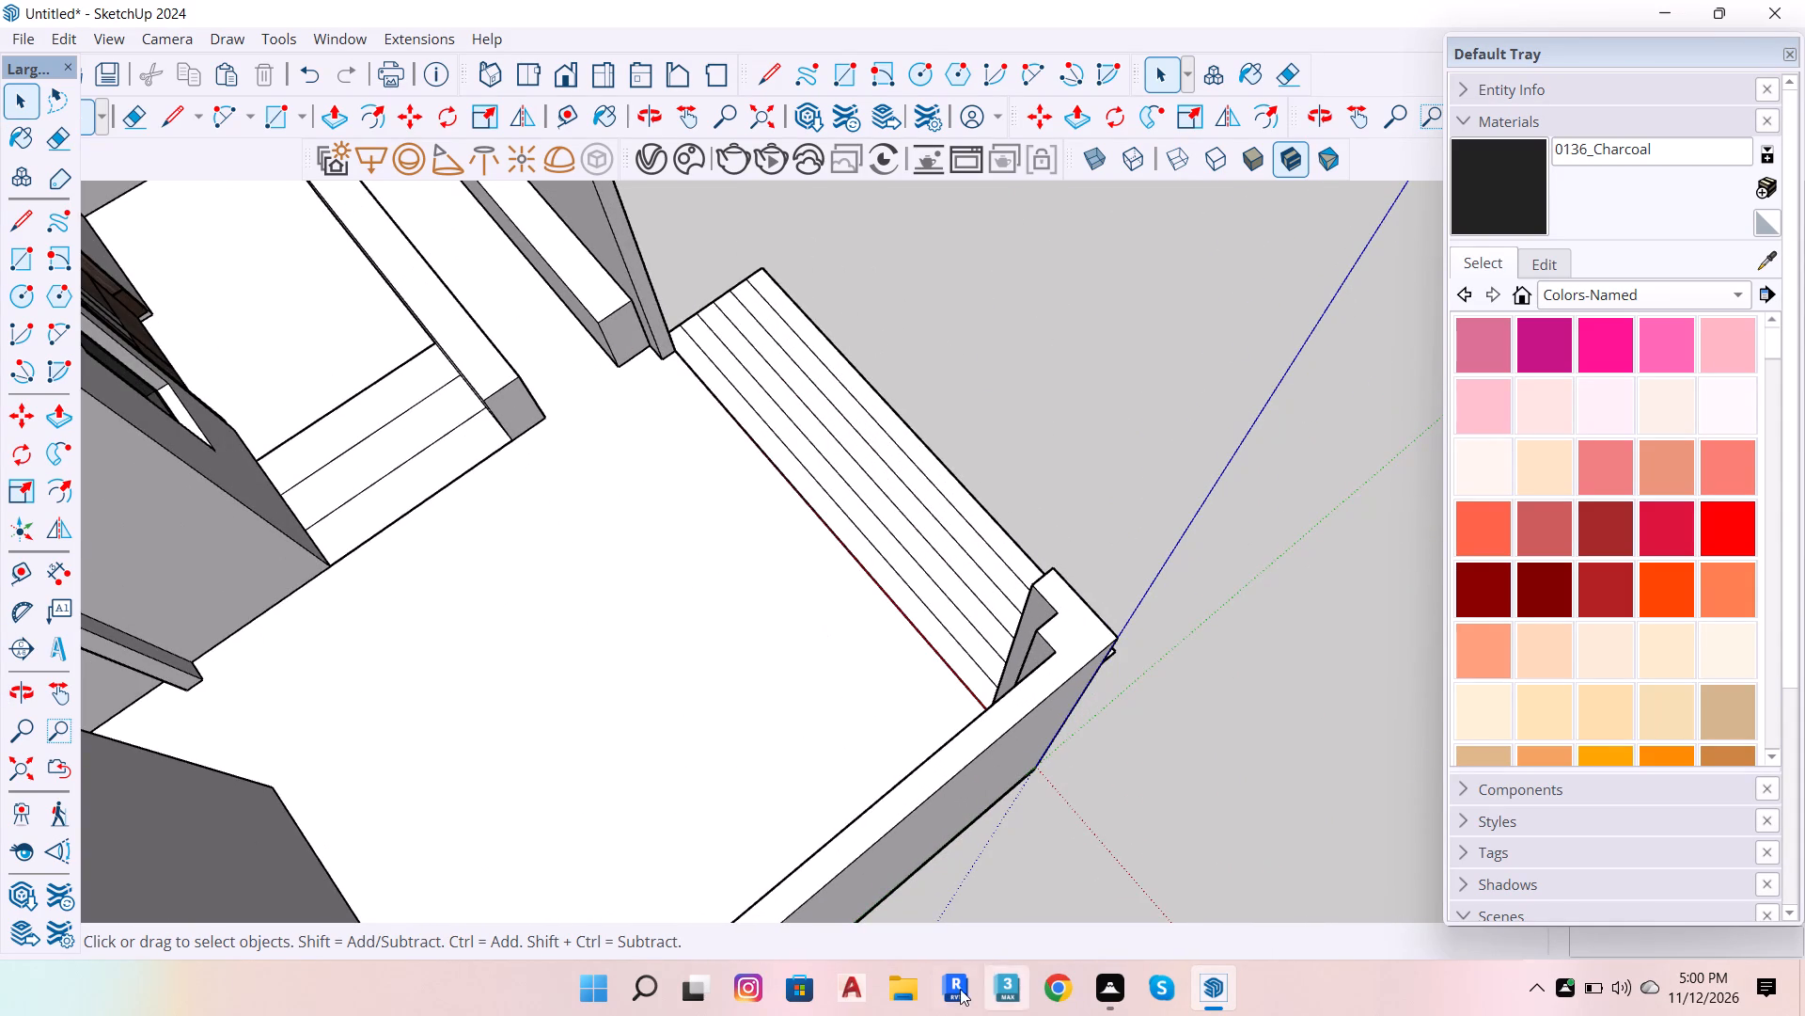
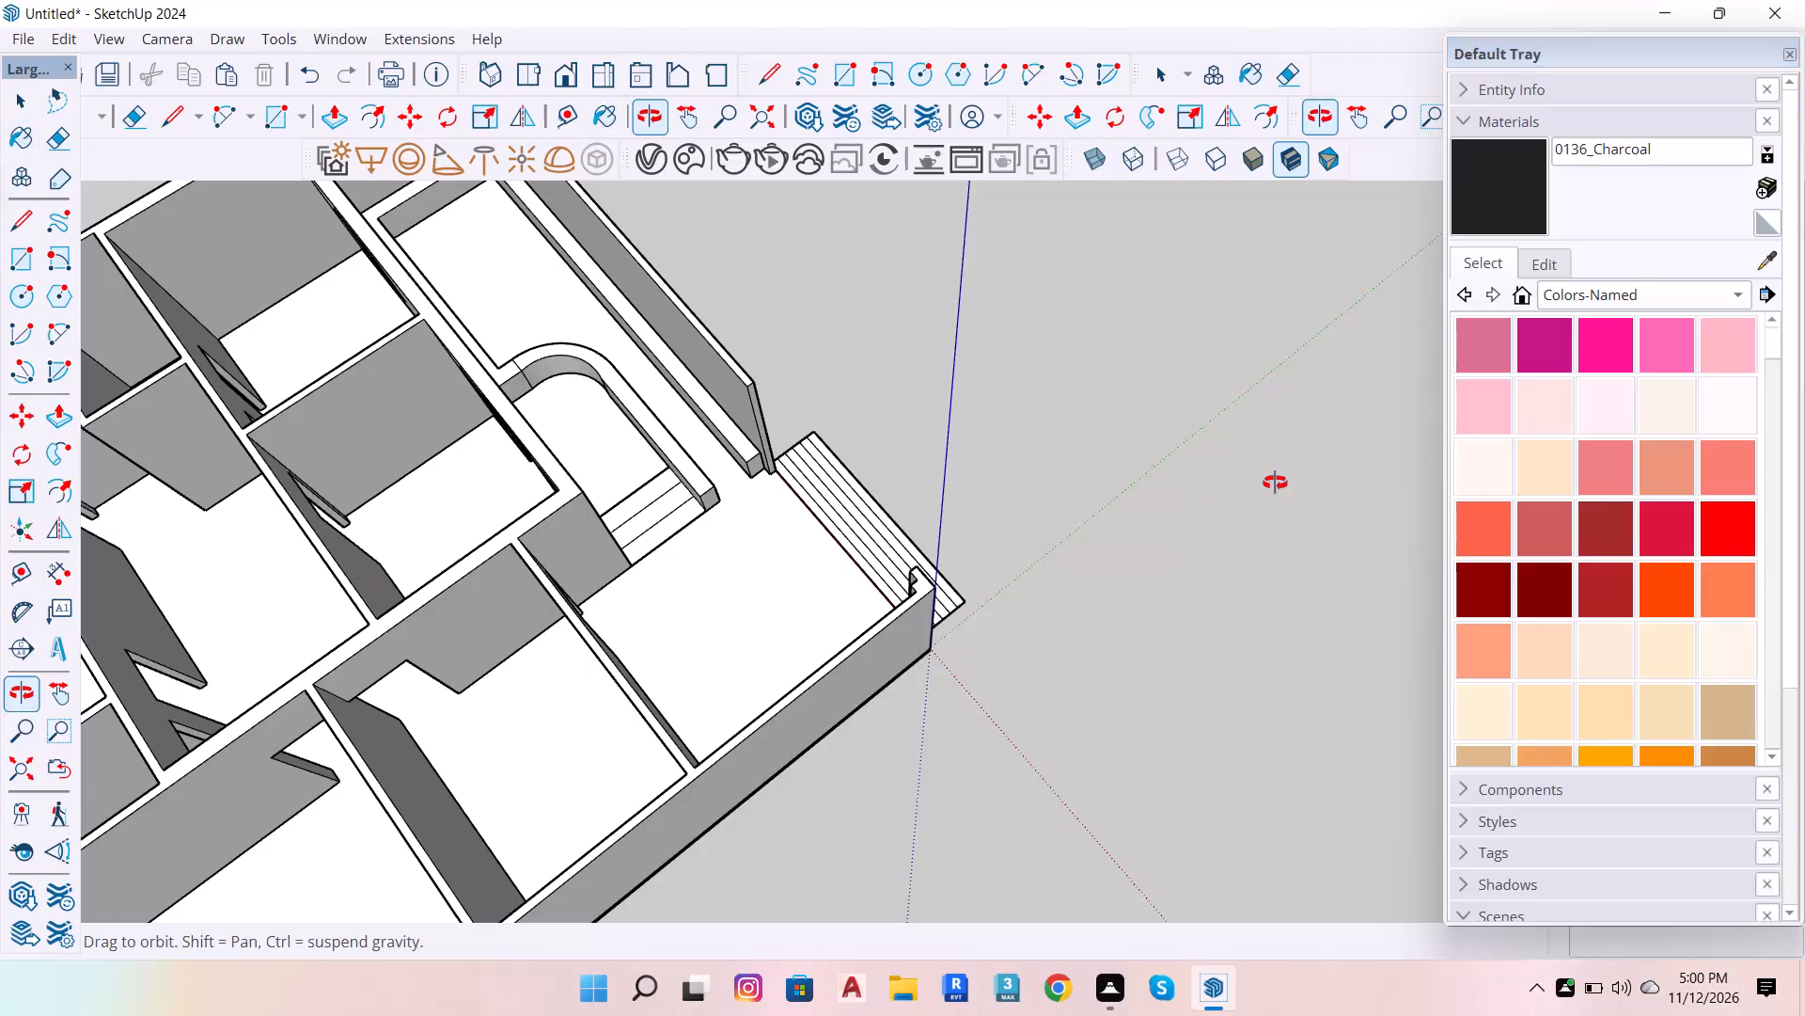
# Examine the house's room layout from above and its front elevation with the entrance steps.
pyautogui.moveTo(1279, 480); pyautogui.dragTo(0, 604)
pyautogui.scroll(-7, 443, 636)
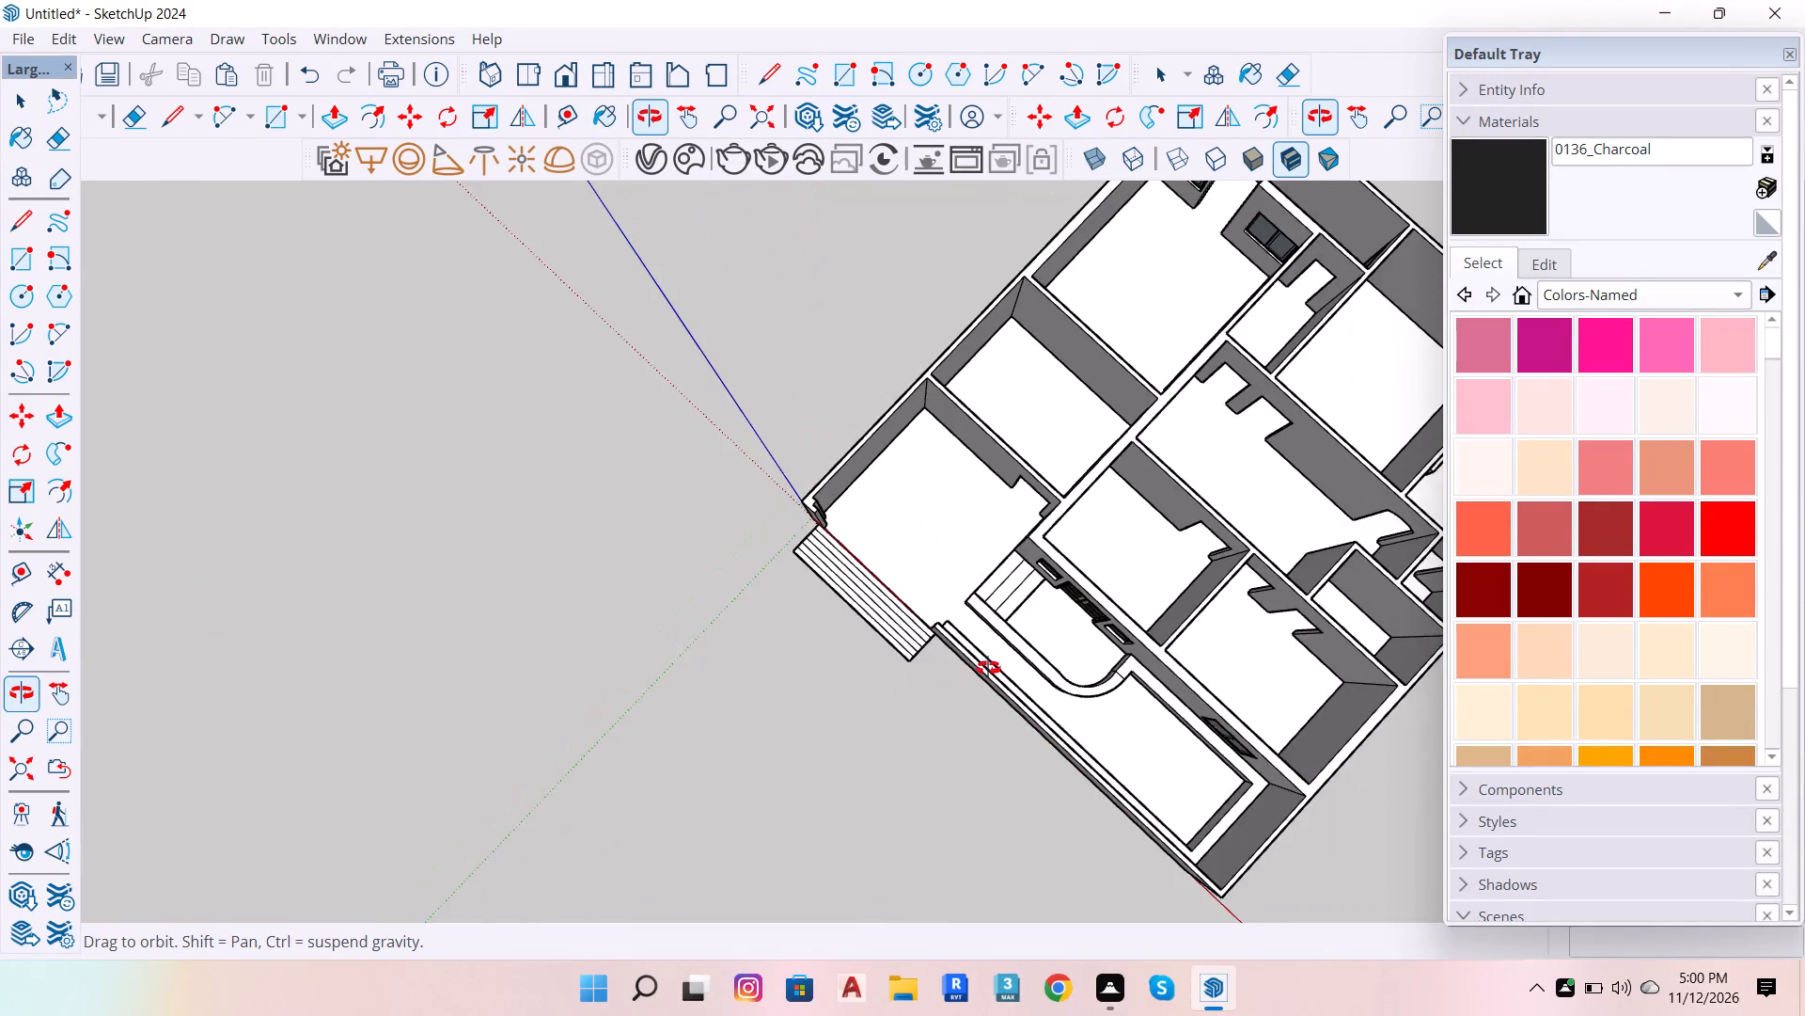
pyautogui.scroll(-7, 1122, 594)
pyautogui.moveTo(1135, 598); pyautogui.dragTo(1300, 114)
pyautogui.scroll(5, 803, 652)
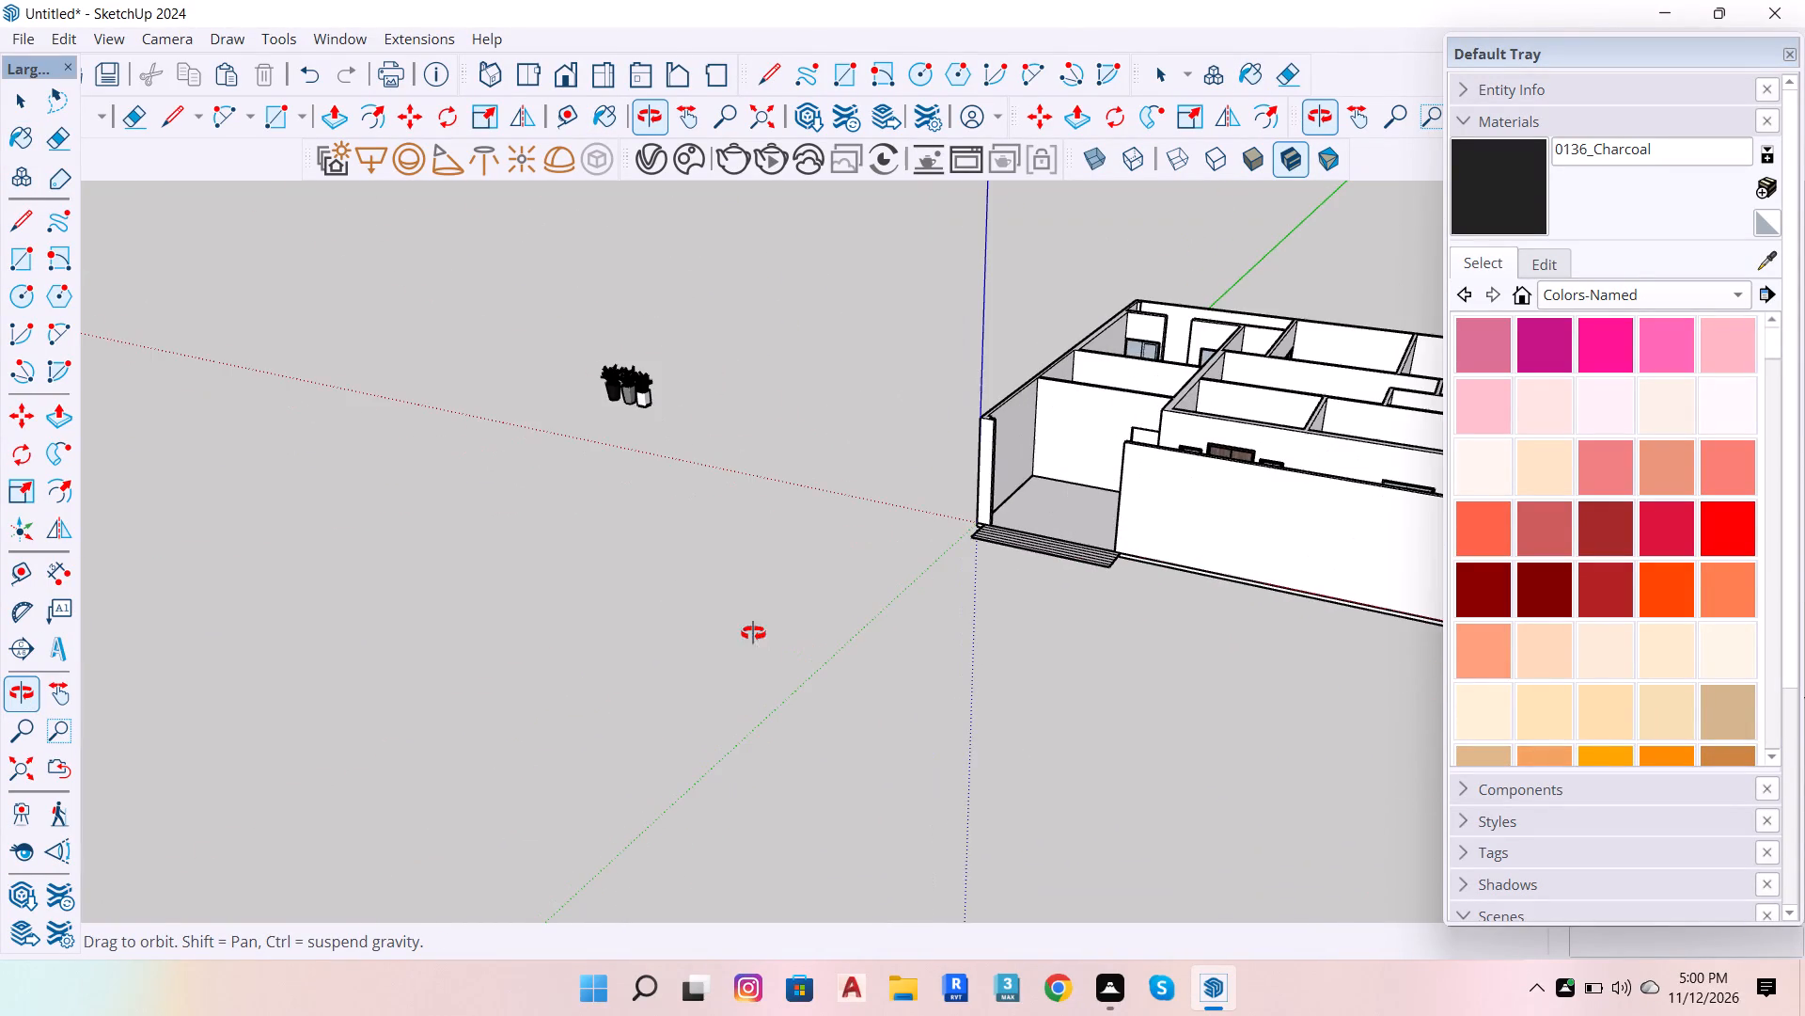
pyautogui.scroll(-5, 386, 704)
pyautogui.scroll(-5, 1089, 554)
pyautogui.moveTo(1169, 547); pyautogui.dragTo(1316, 356)
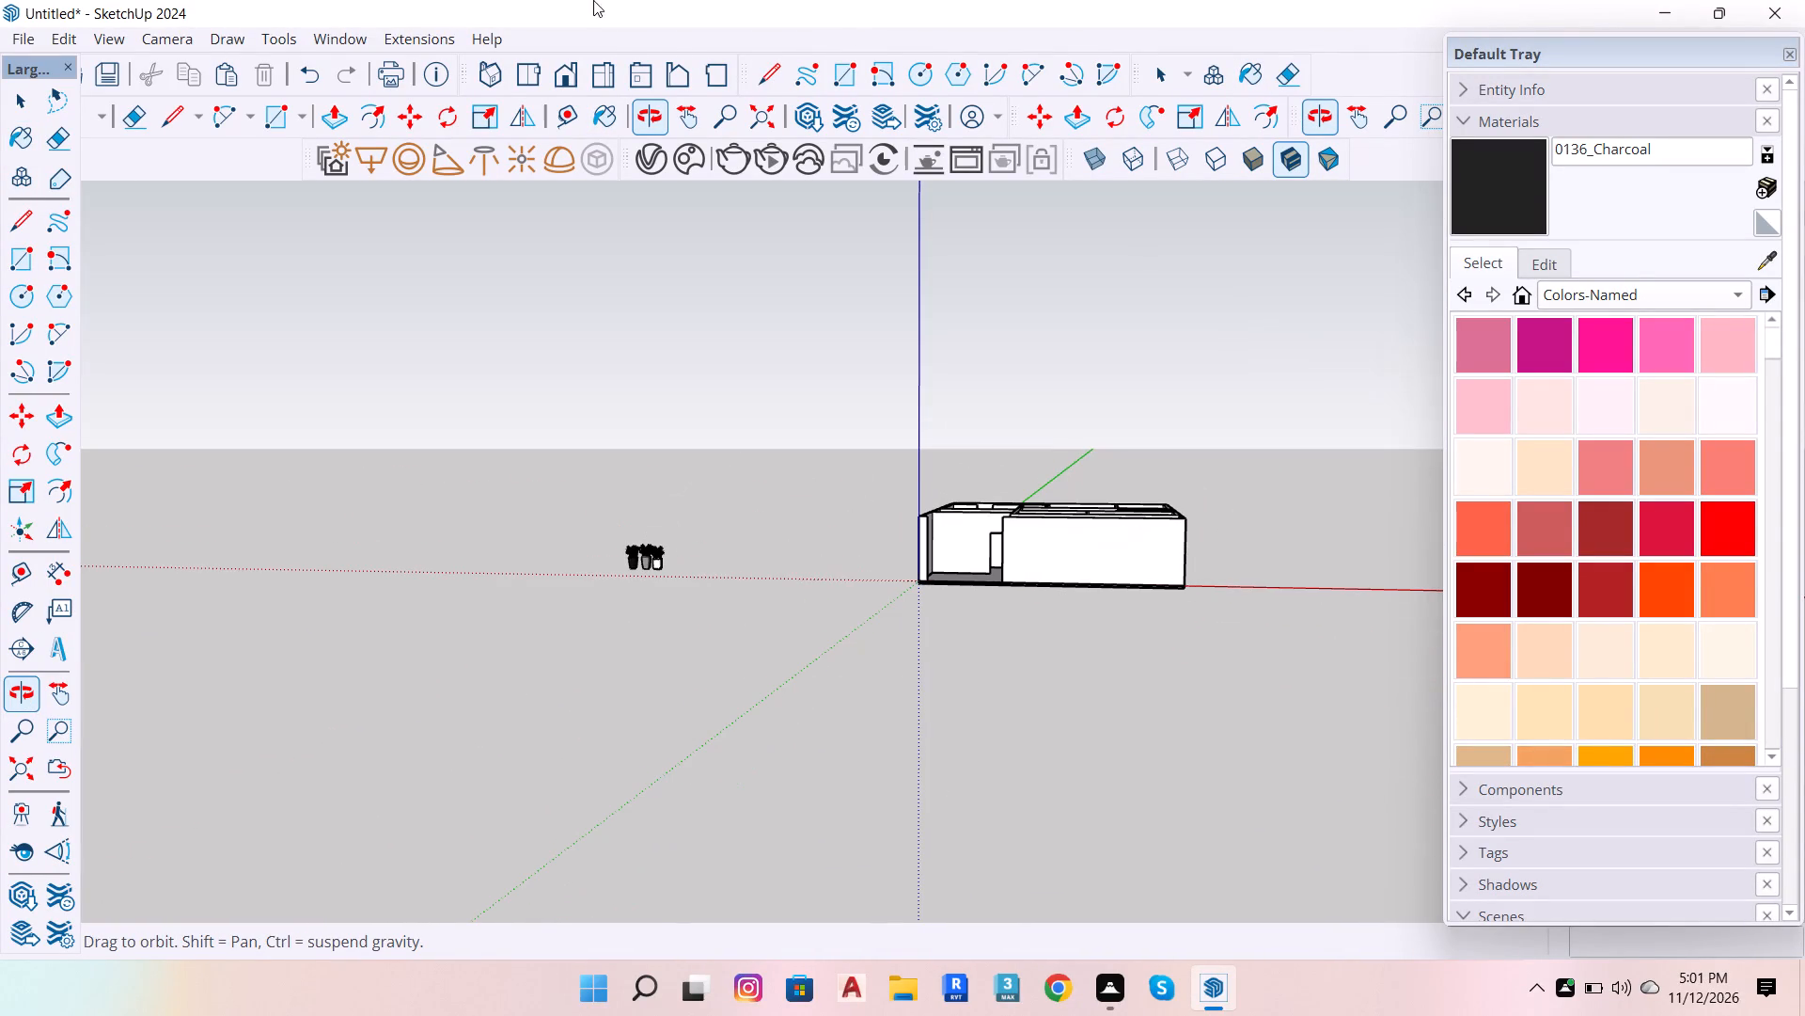
# Import the door58 SketchUp model from the Downloads folder.
pyautogui.click(9, 29)
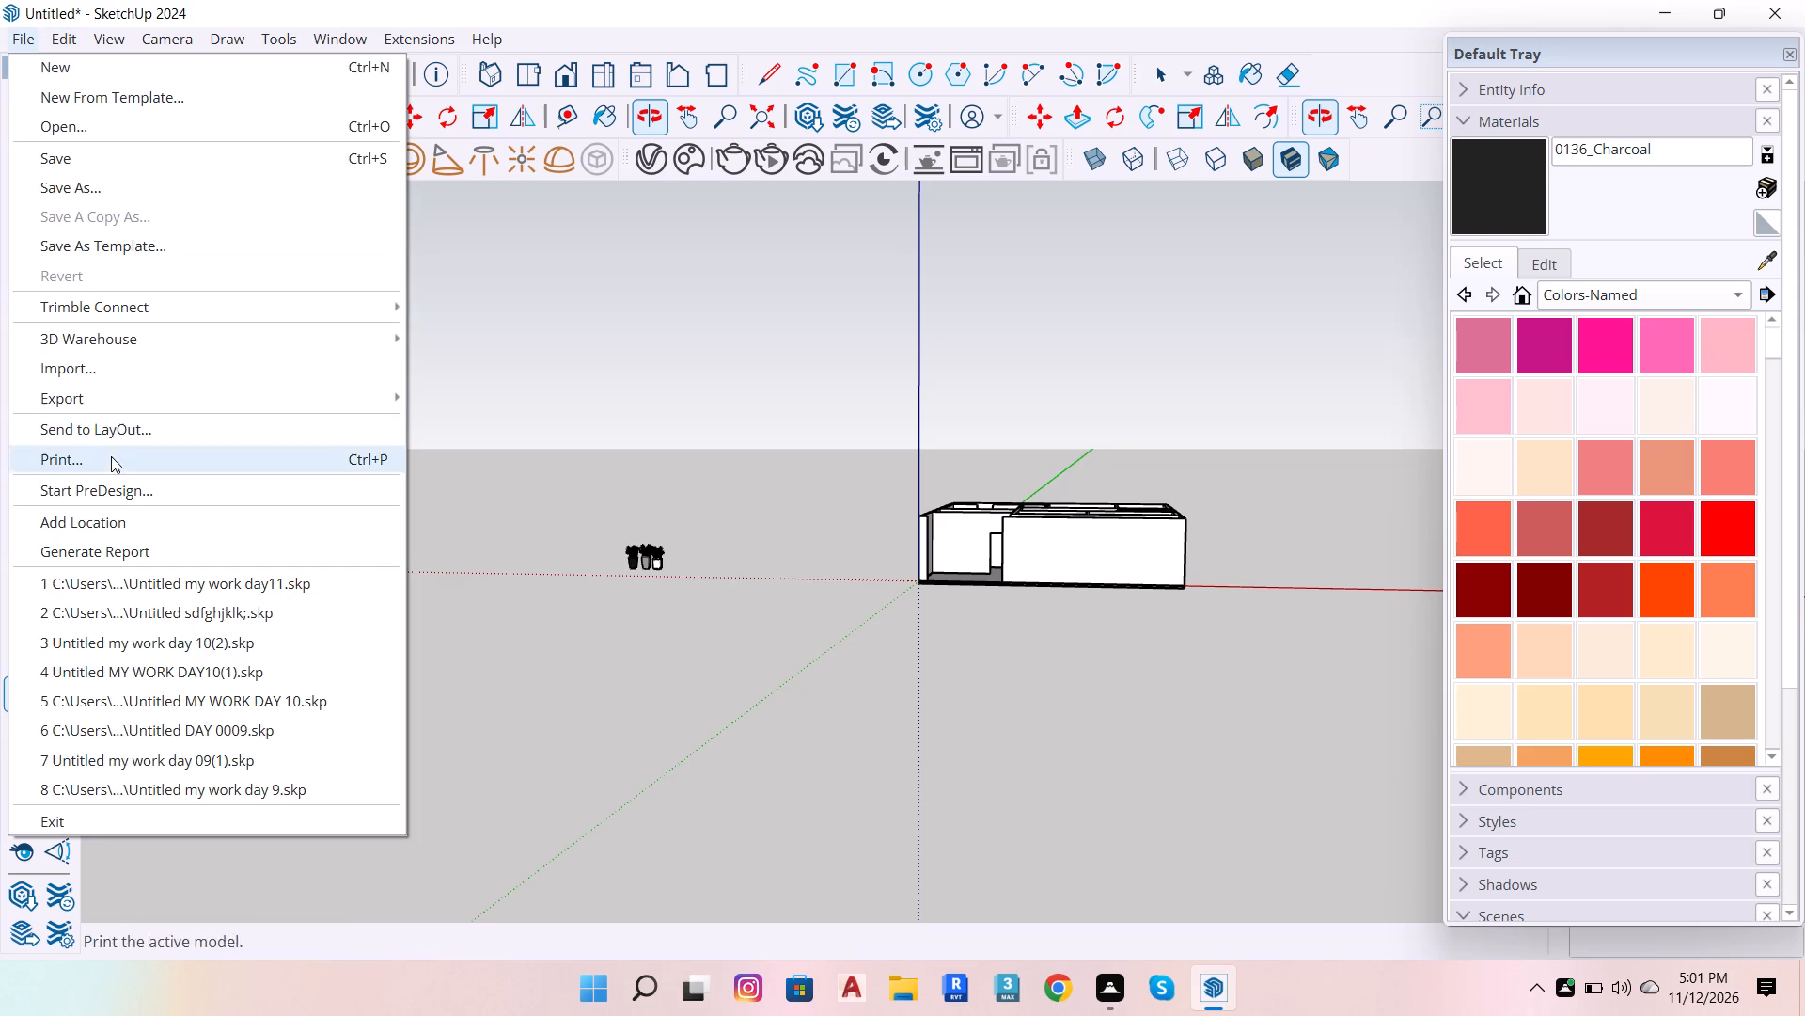
pyautogui.click(151, 367)
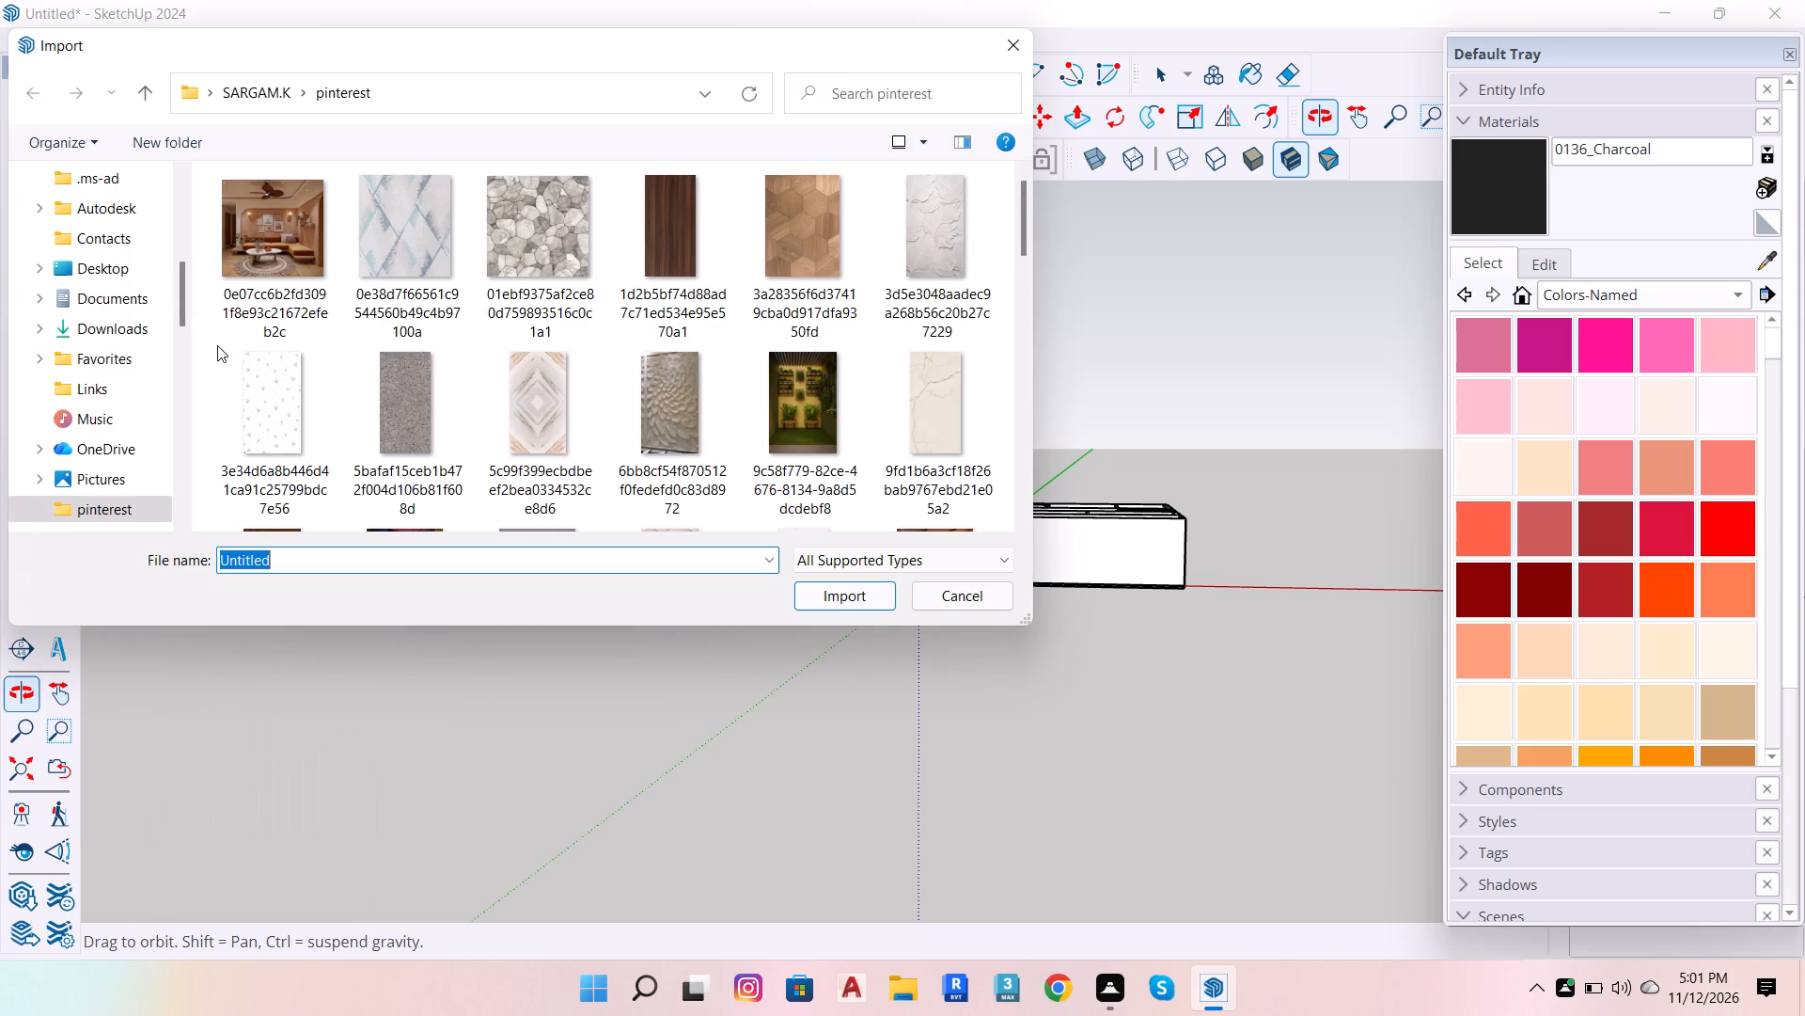
pyautogui.click(132, 322)
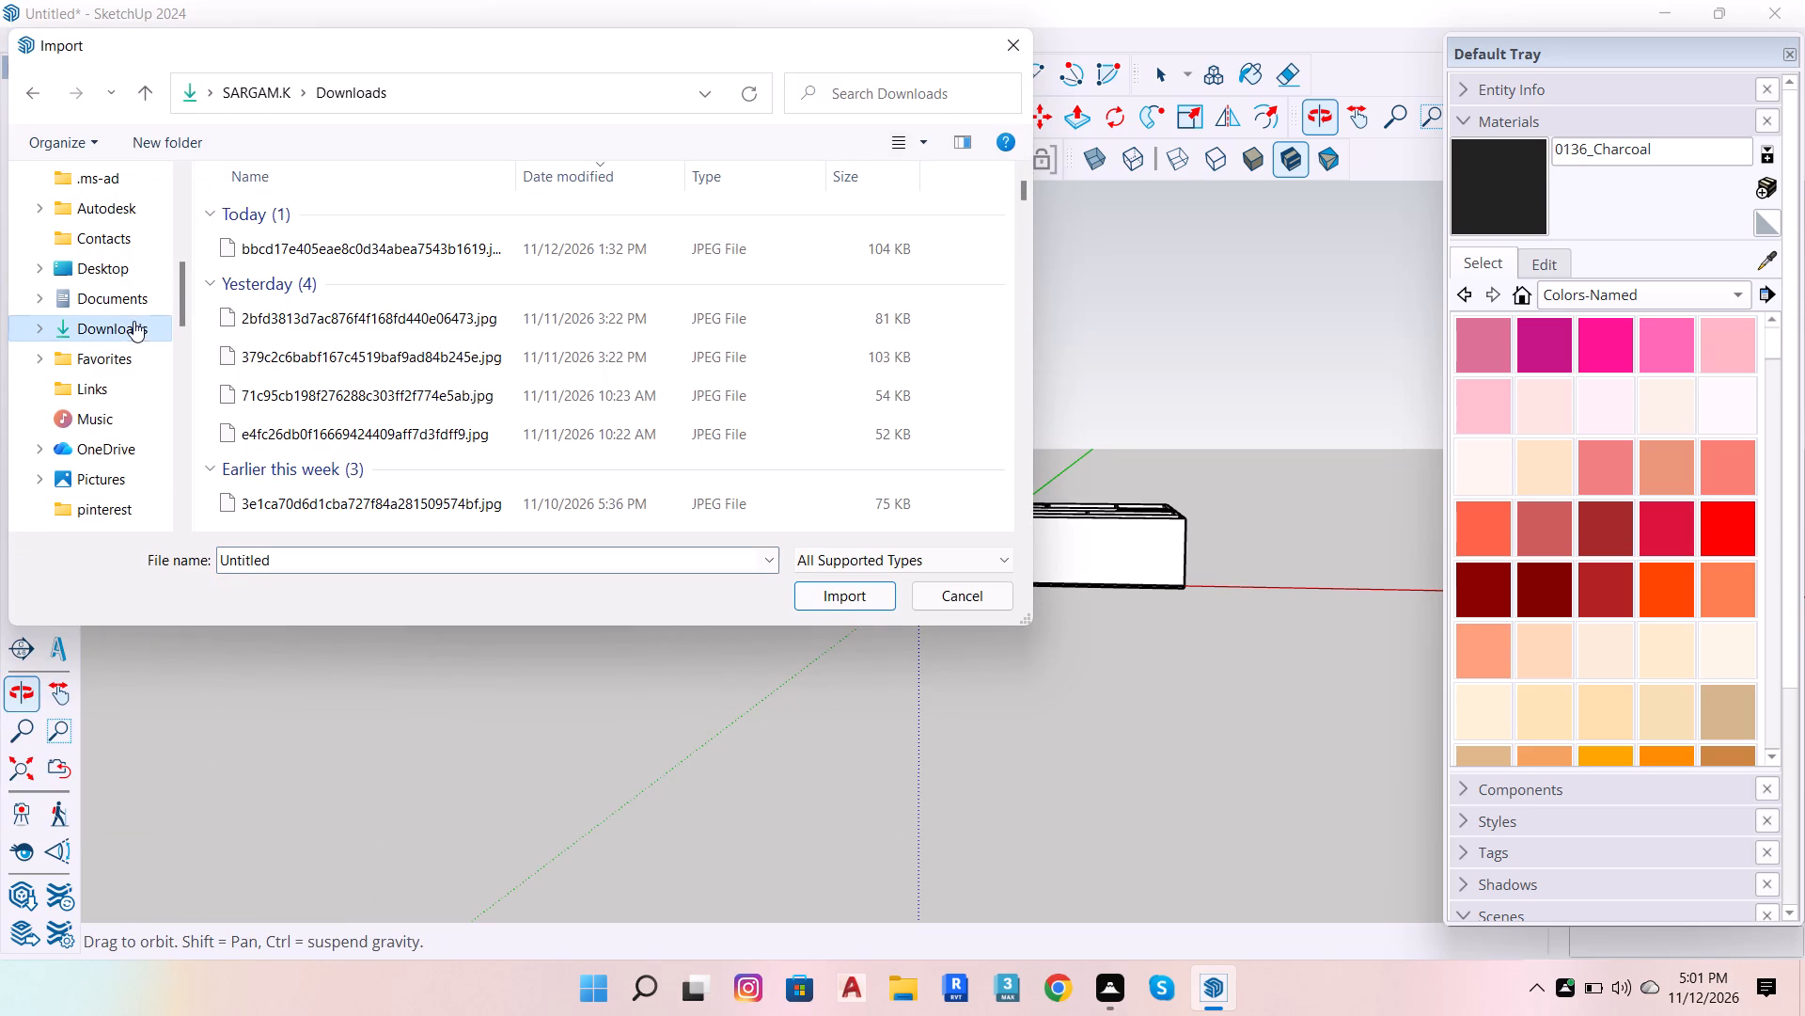
pyautogui.scroll(-5, 614, 279)
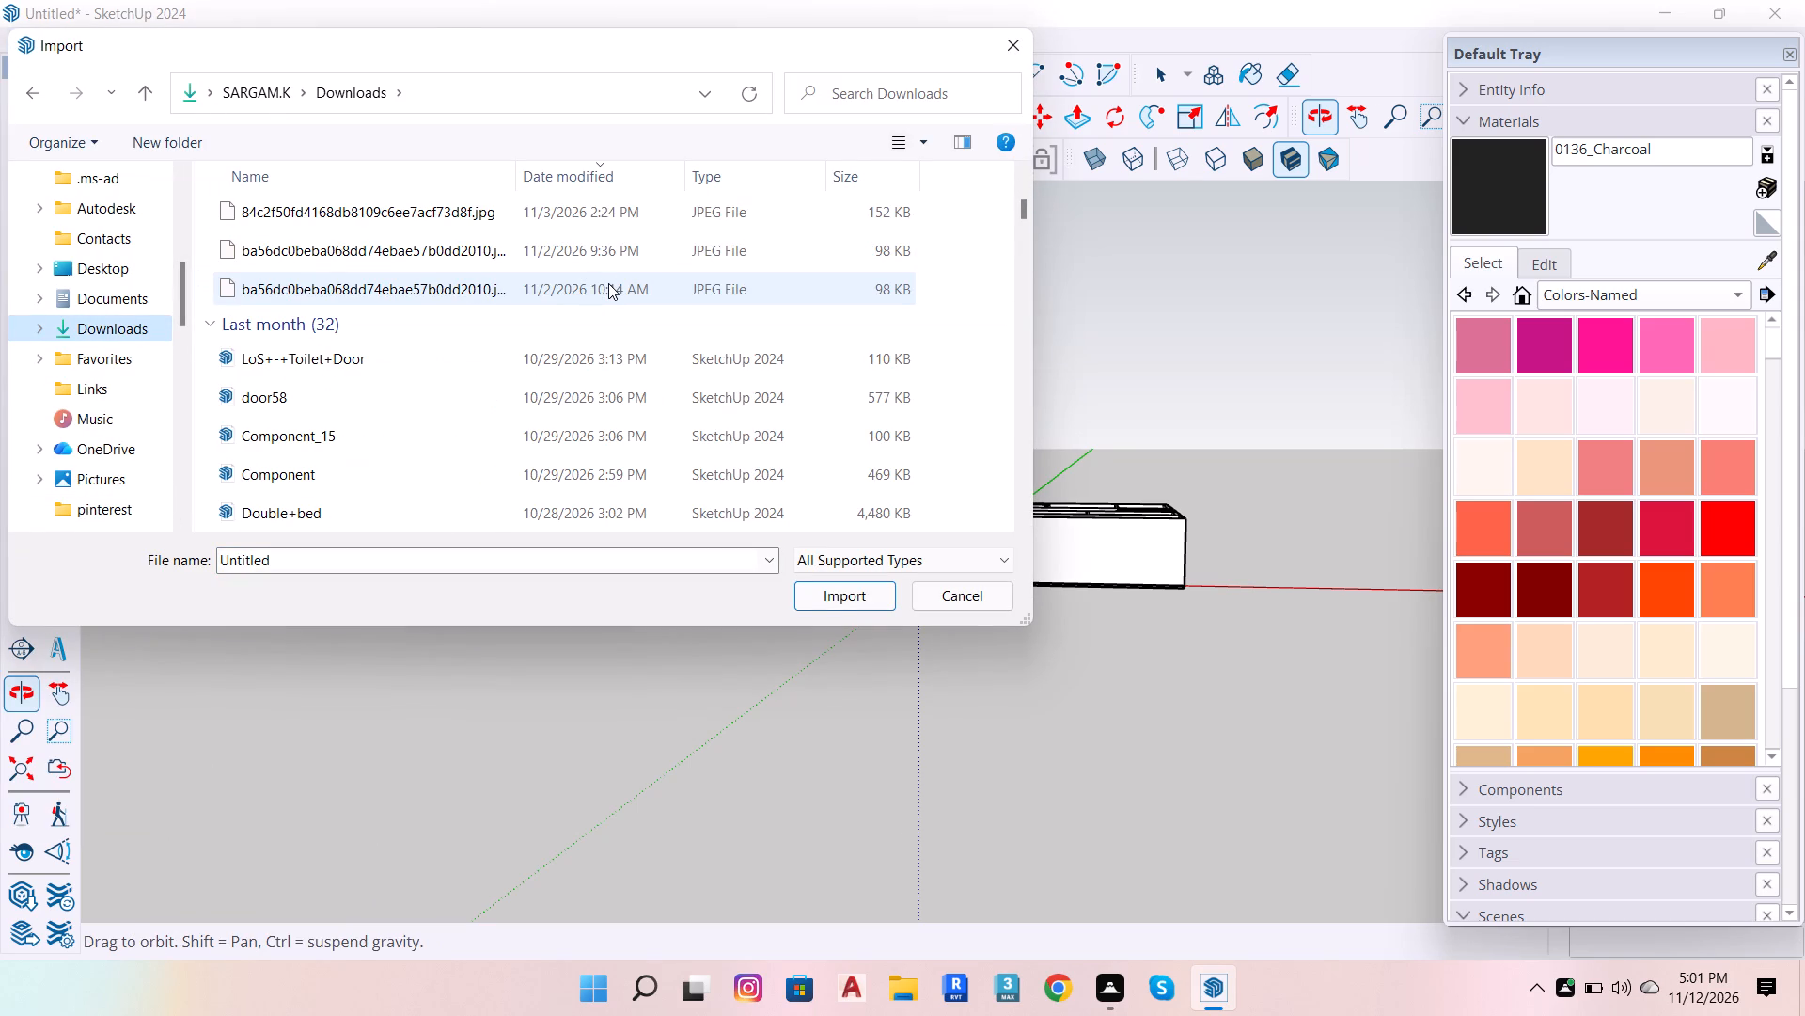
pyautogui.scroll(-6, 598, 412)
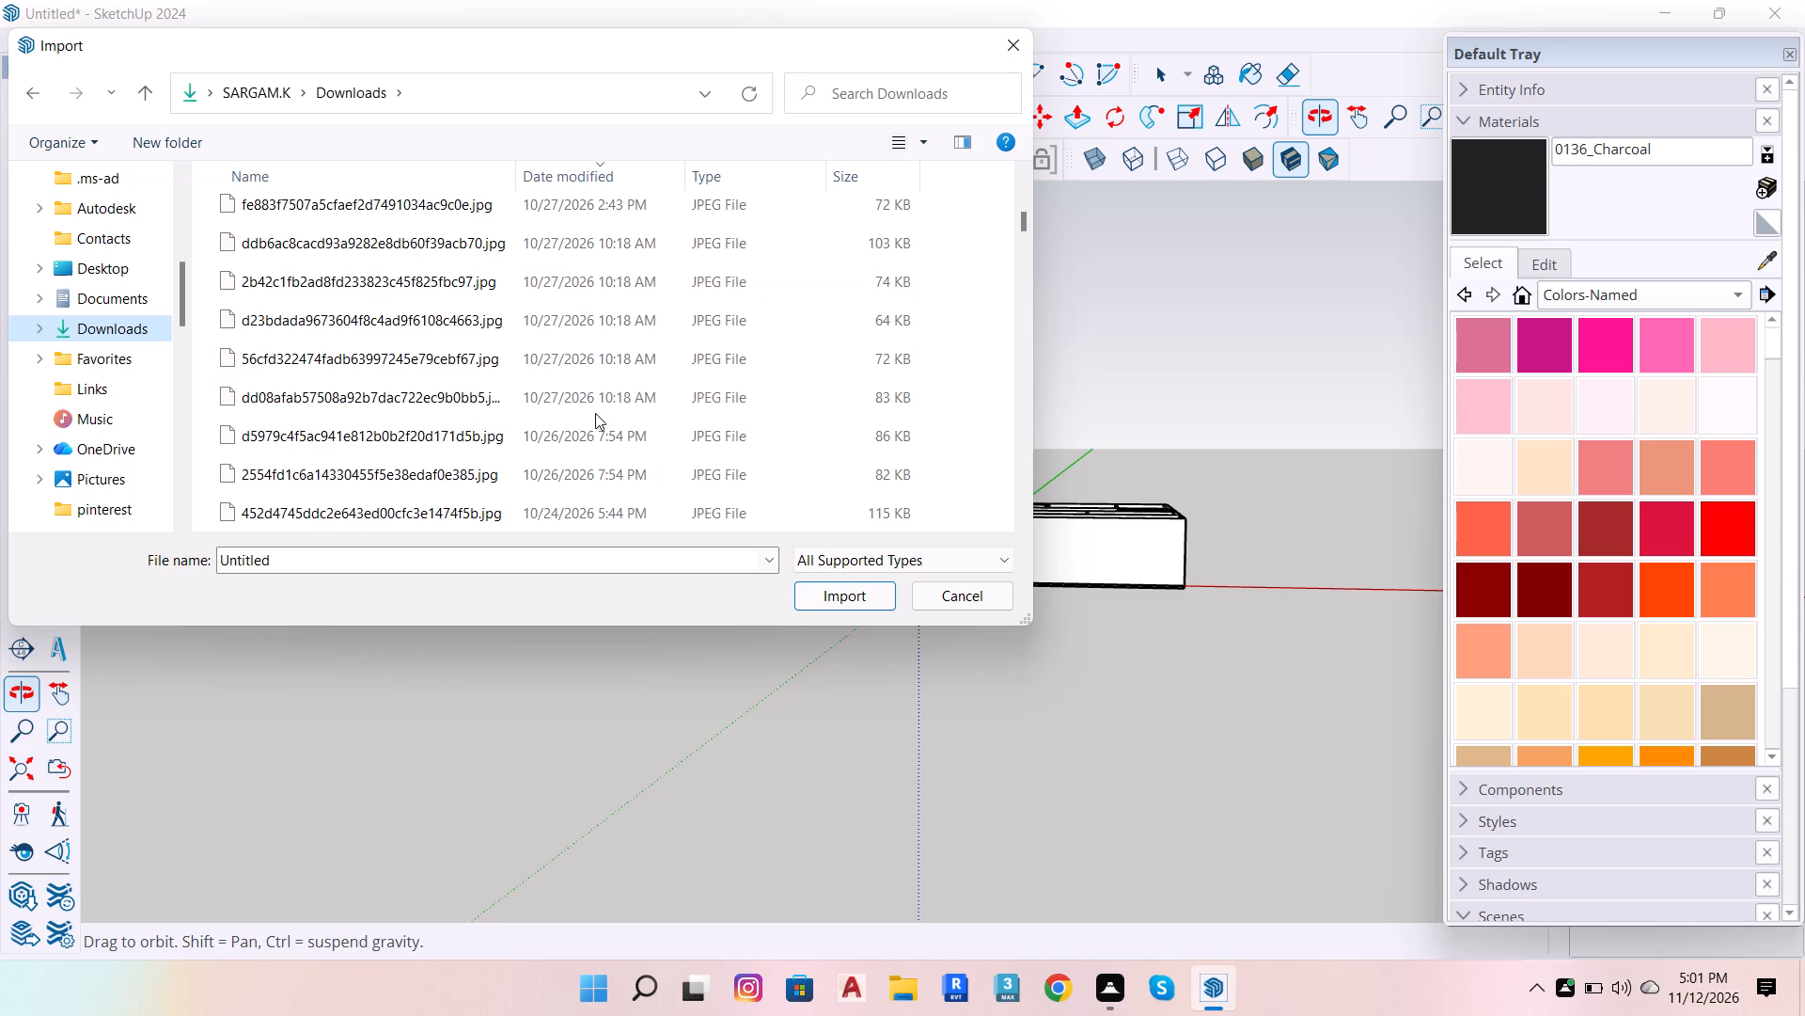
pyautogui.scroll(3, 588, 406)
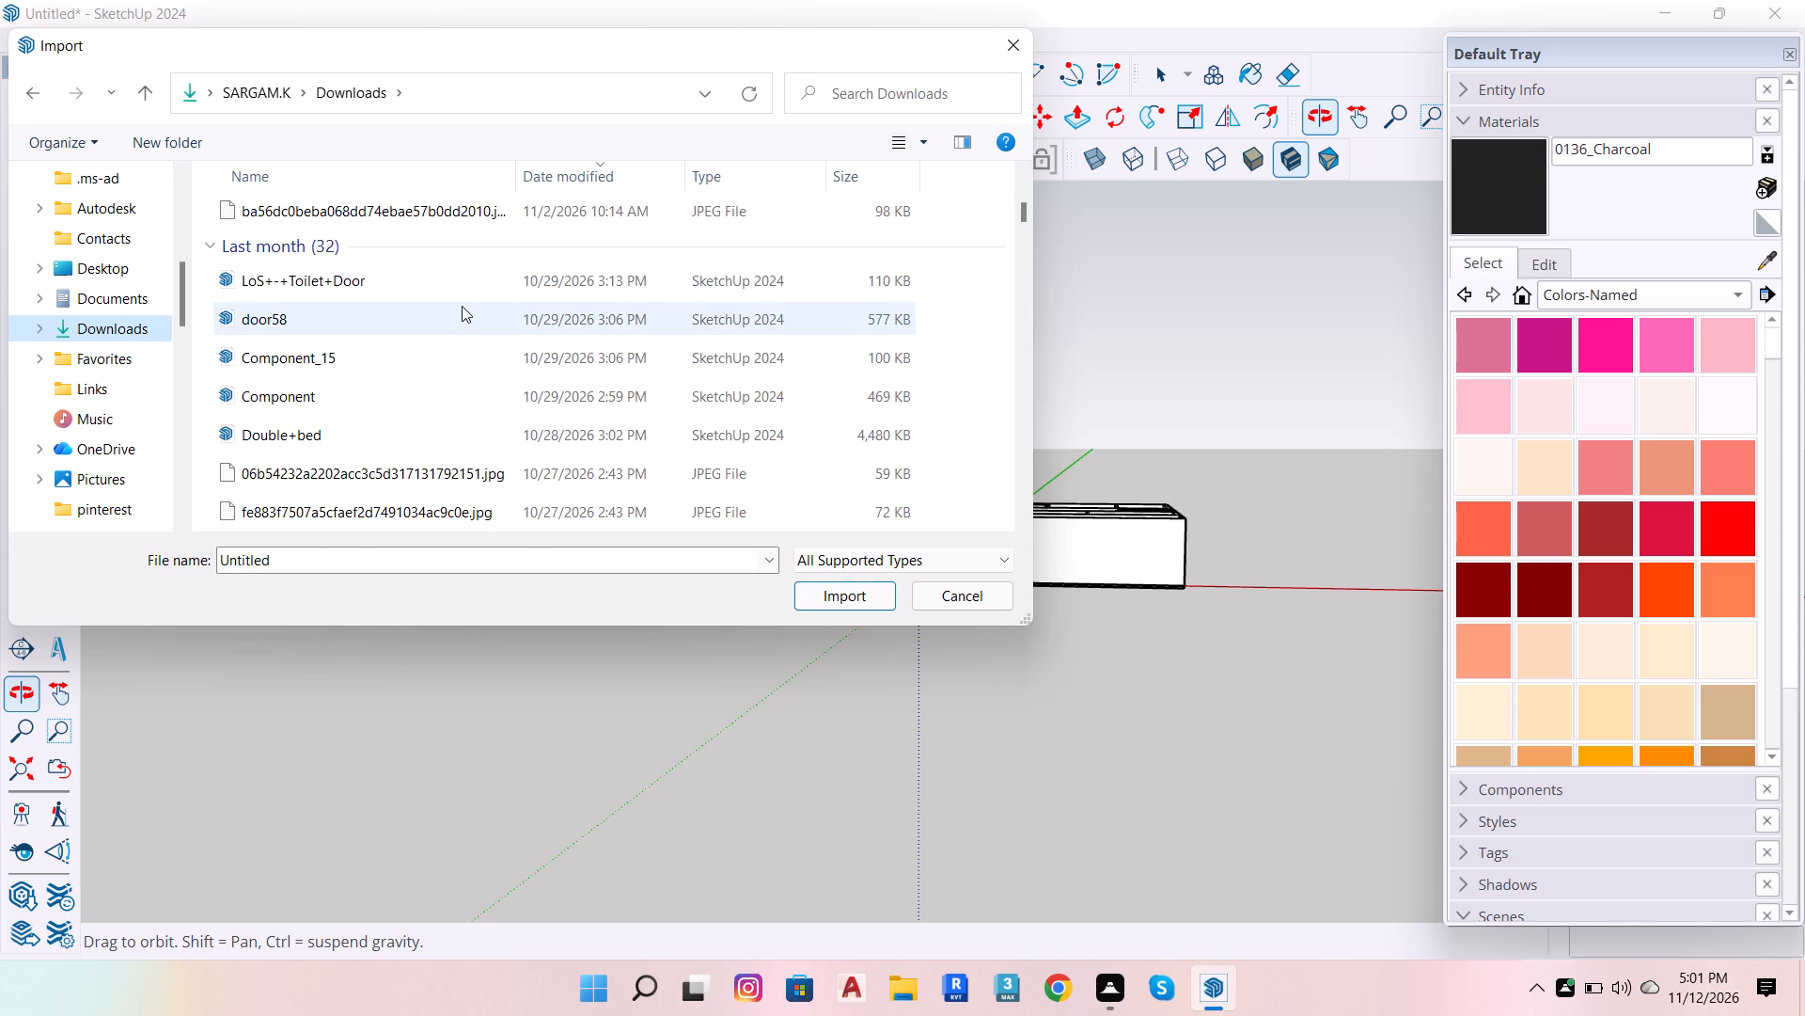
pyautogui.click(462, 306)
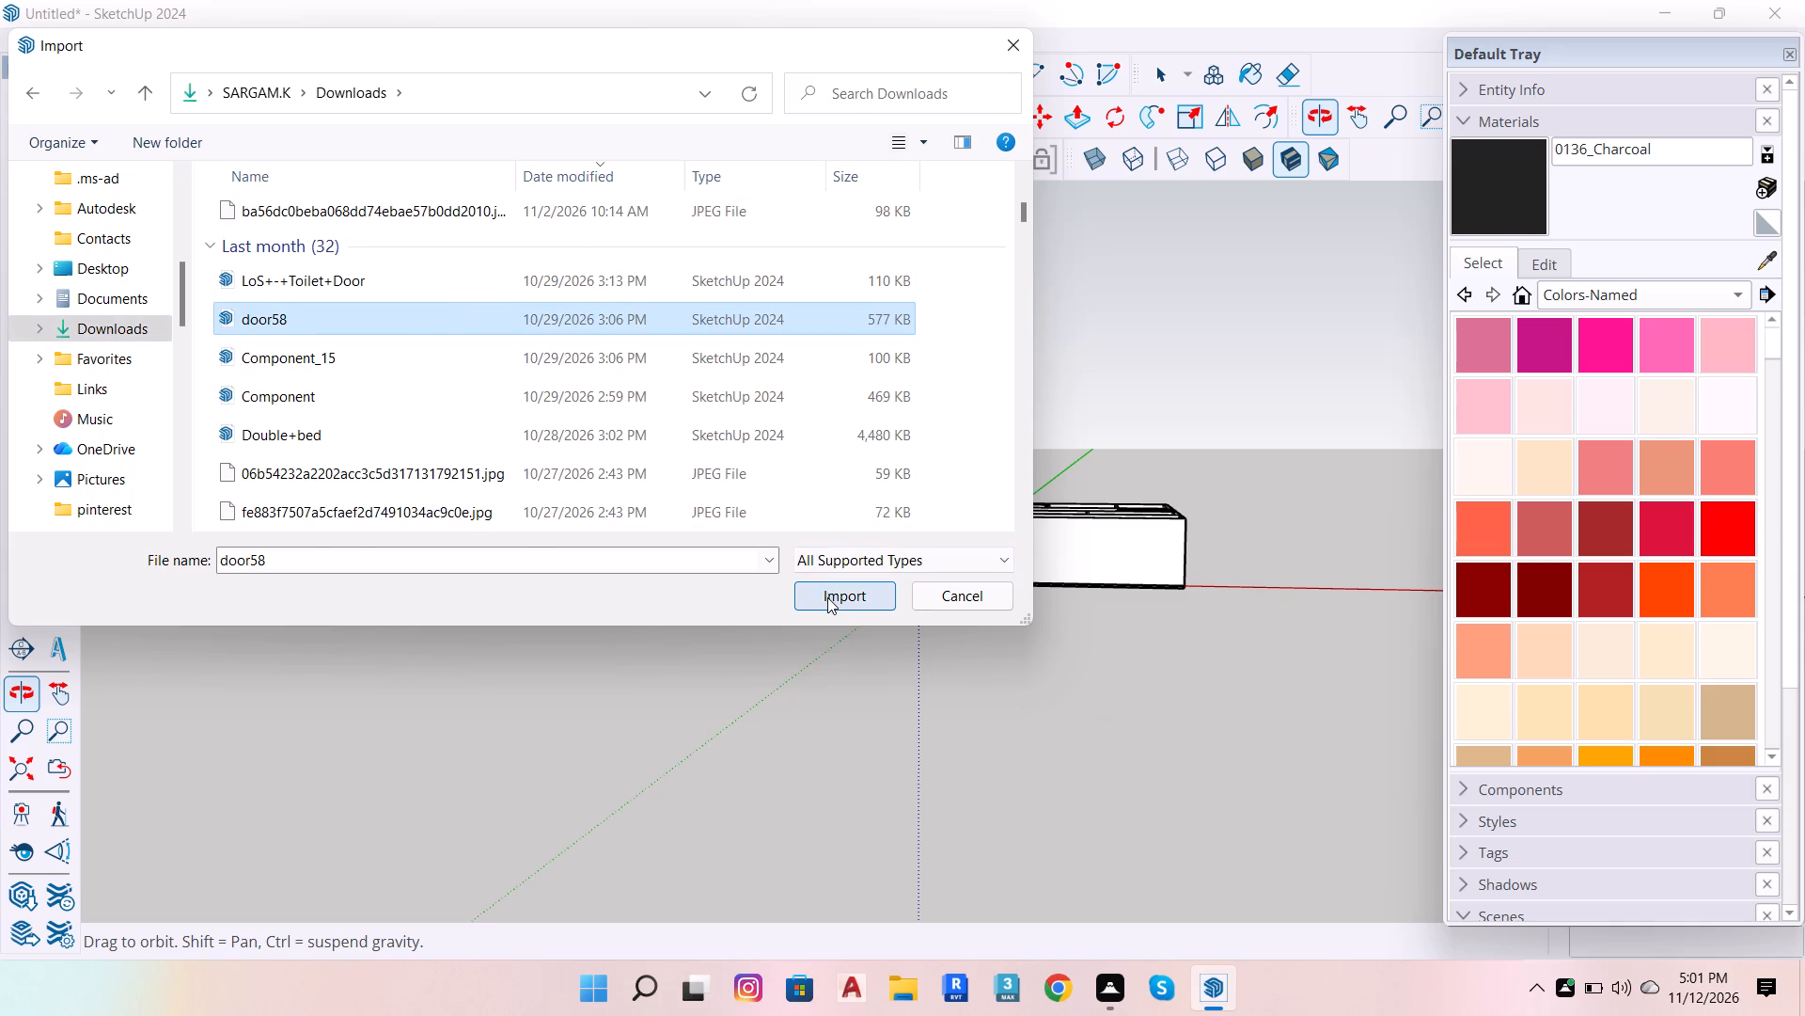
pyautogui.click(827, 597)
# Place the imported door on top of the wall at the corner of the doorway opening between the two windows.
pyautogui.scroll(-5, 593, 675)
pyautogui.scroll(-5, 672, 677)
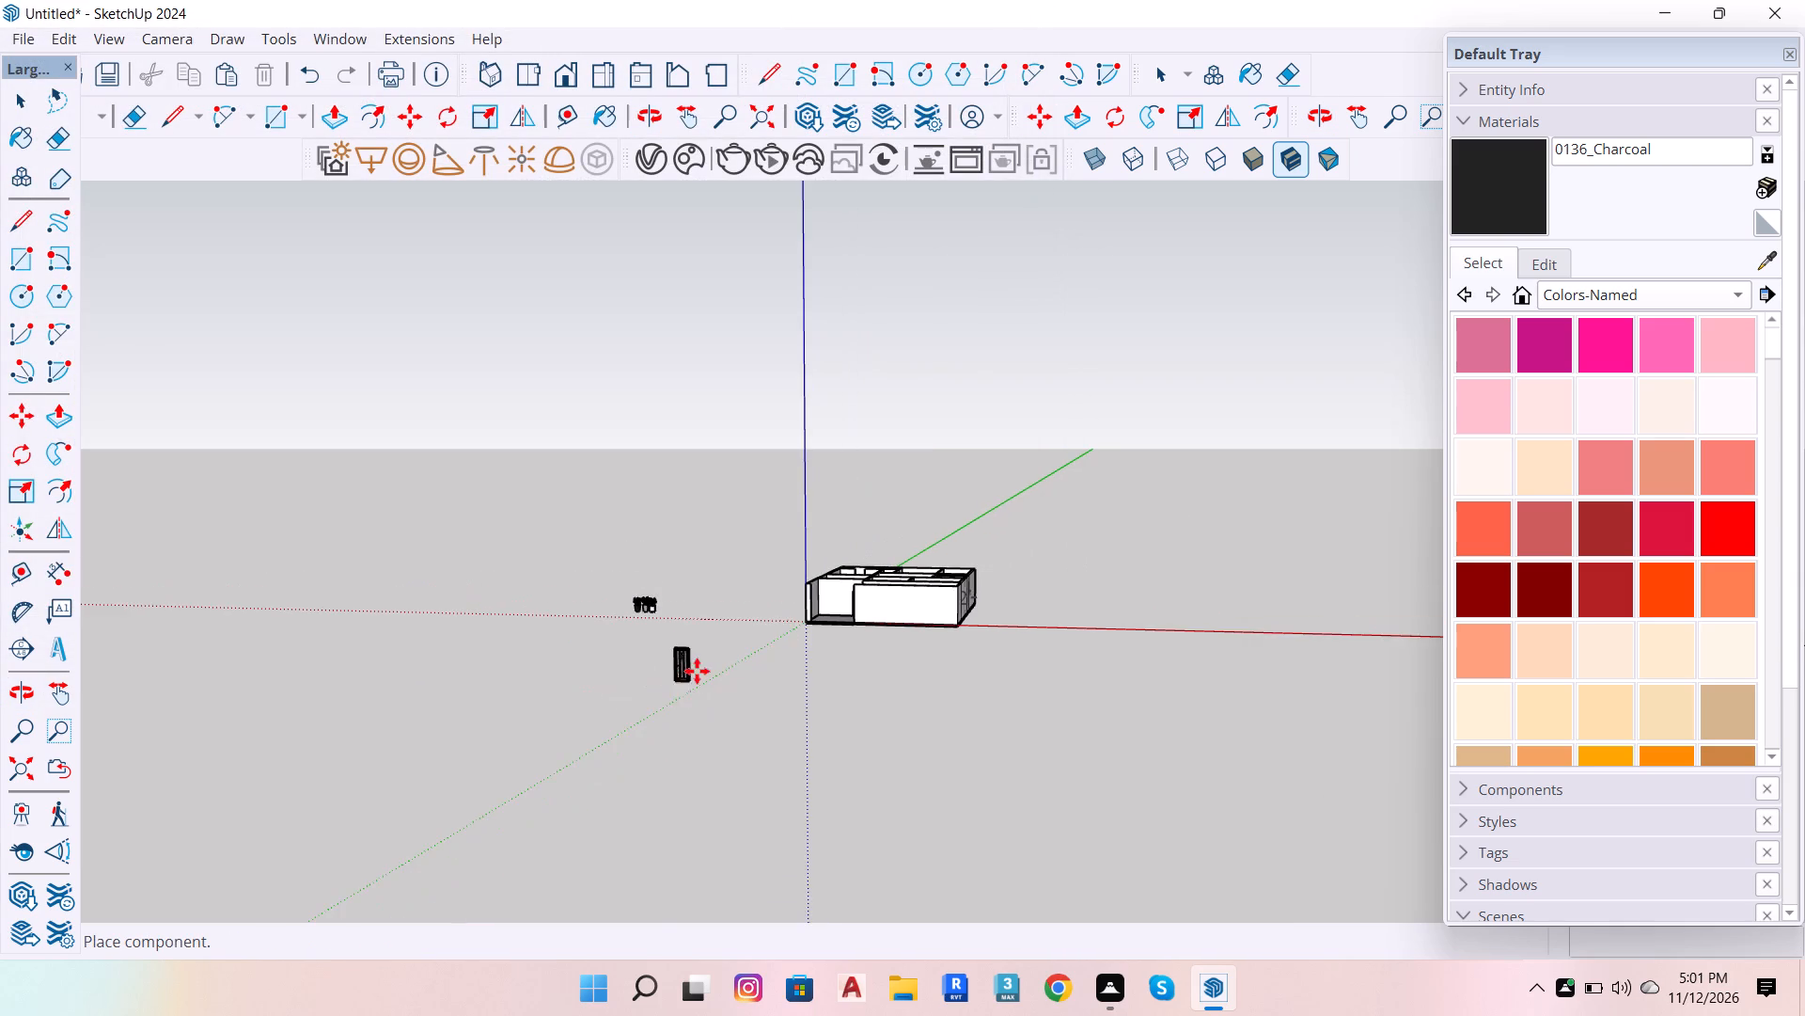
pyautogui.scroll(11, 1062, 429)
pyautogui.scroll(4, 746, 602)
pyautogui.scroll(6, 753, 706)
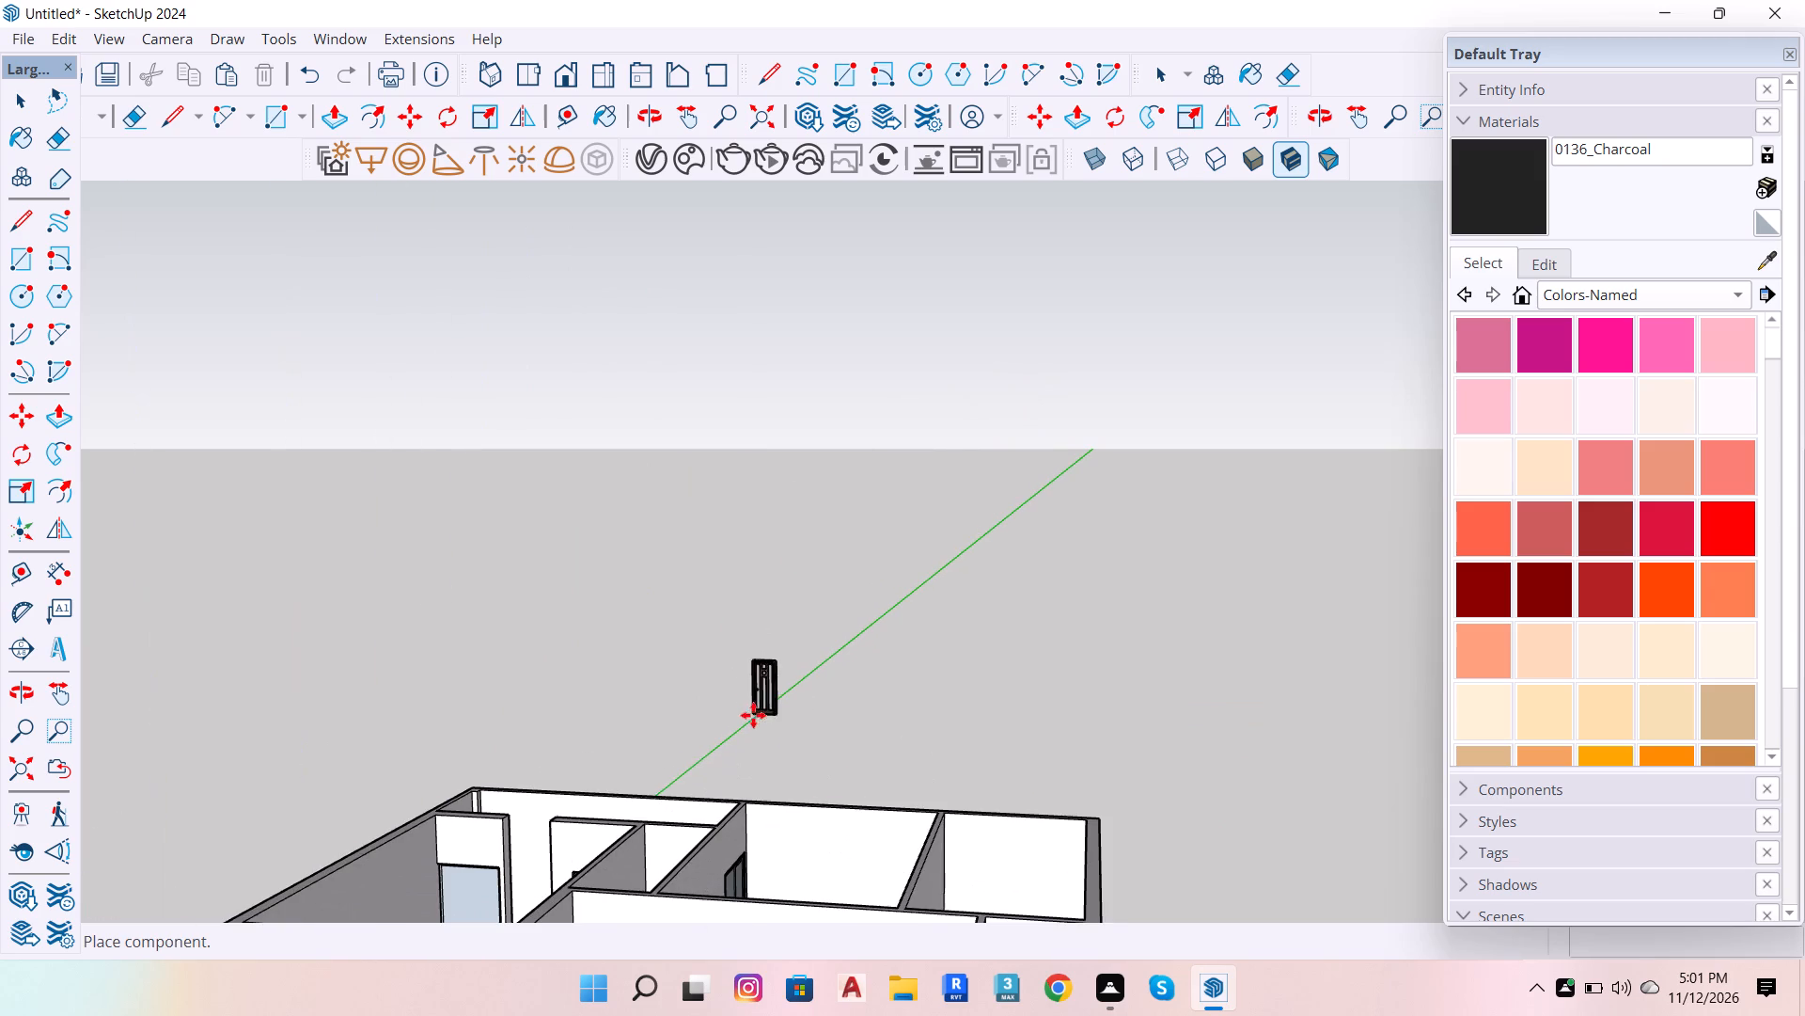
pyautogui.scroll(-5, 687, 791)
pyautogui.scroll(6, 331, 870)
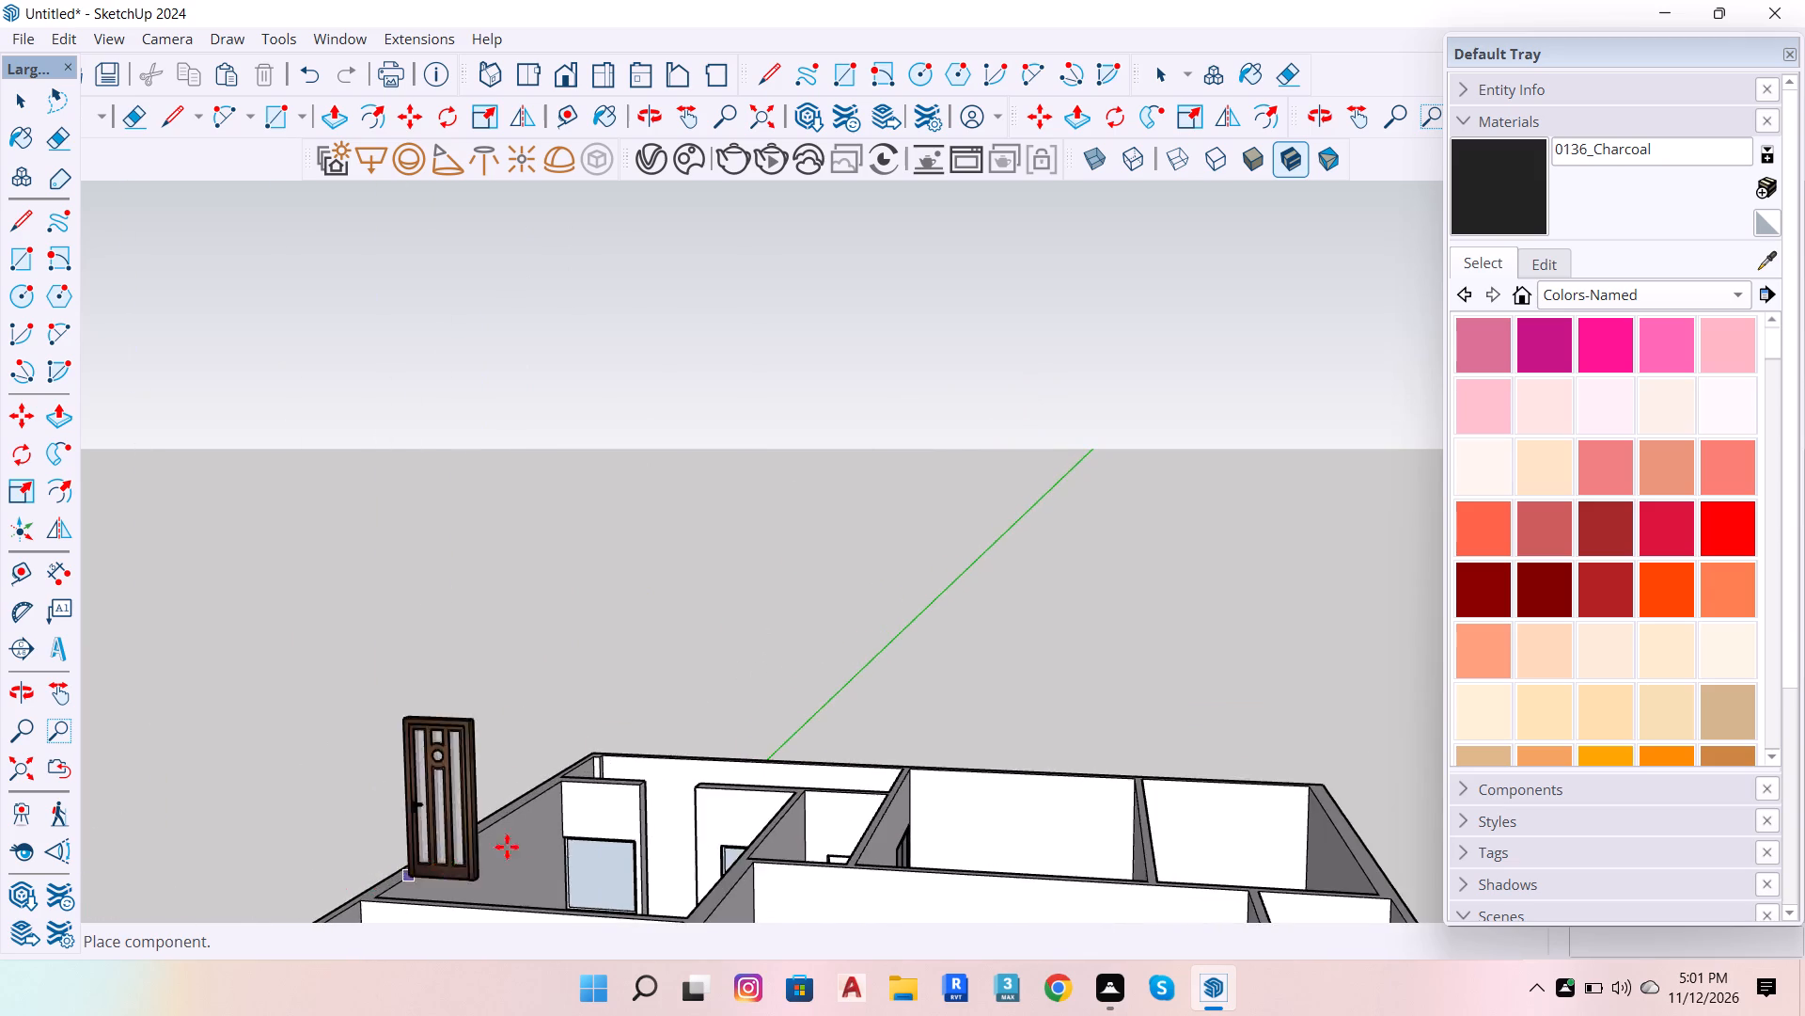
pyautogui.scroll(6, 540, 843)
pyautogui.scroll(6, 745, 863)
pyautogui.scroll(-7, 756, 852)
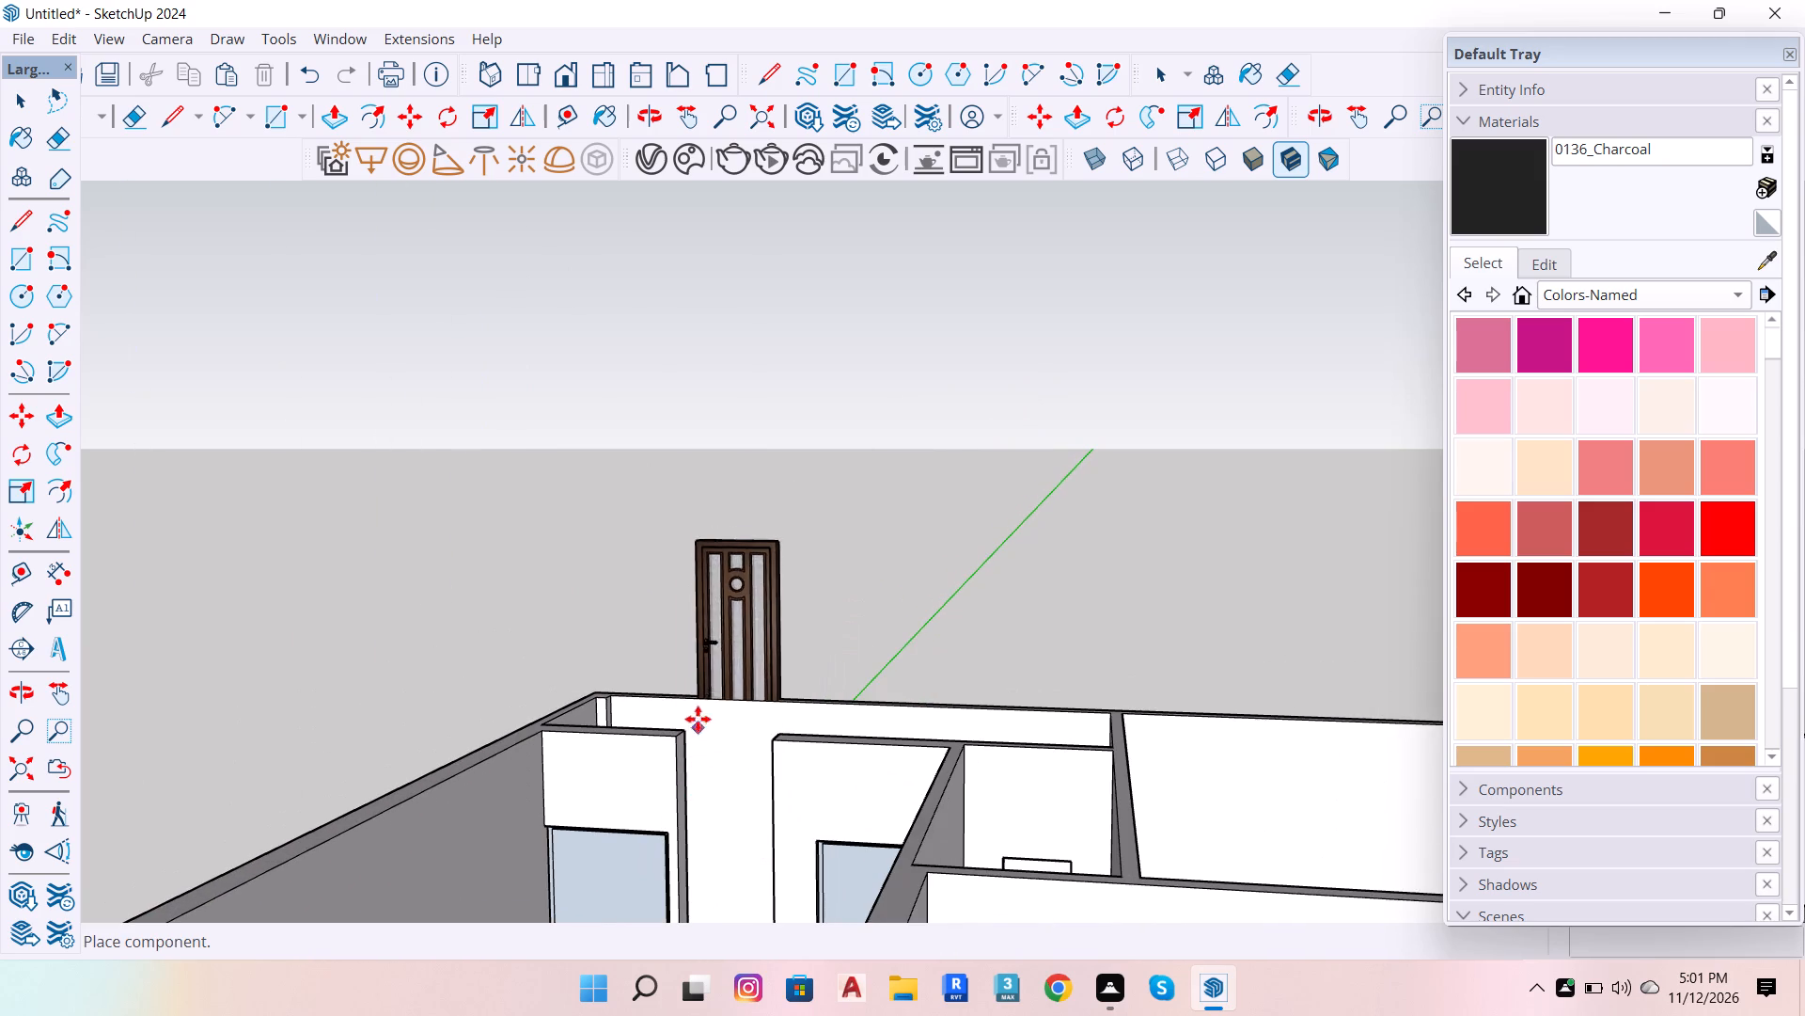
pyautogui.click(674, 733)
pyautogui.scroll(-6, 880, 799)
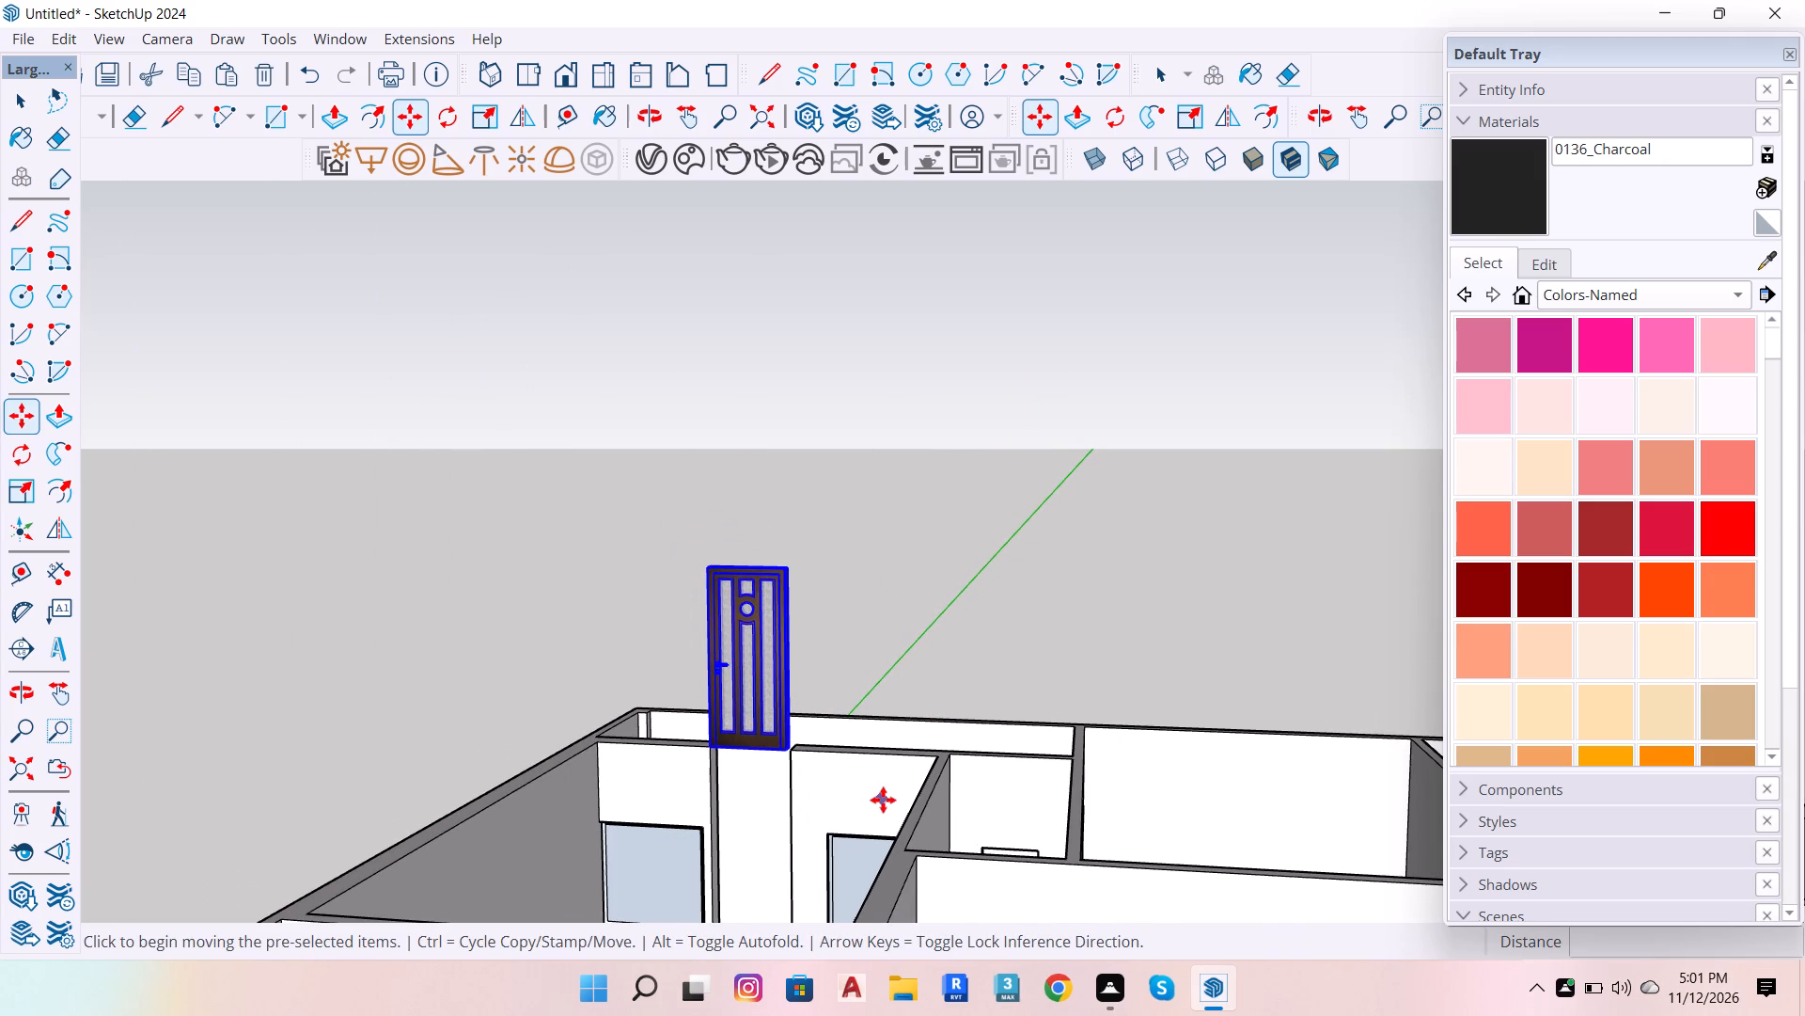
# Scale the door along the red axis by about 1.05 so its width fits the doorway opening.
pyautogui.press('o')
pyautogui.moveTo(897, 714); pyautogui.dragTo(868, 1006)
pyautogui.scroll(-5, 888, 605)
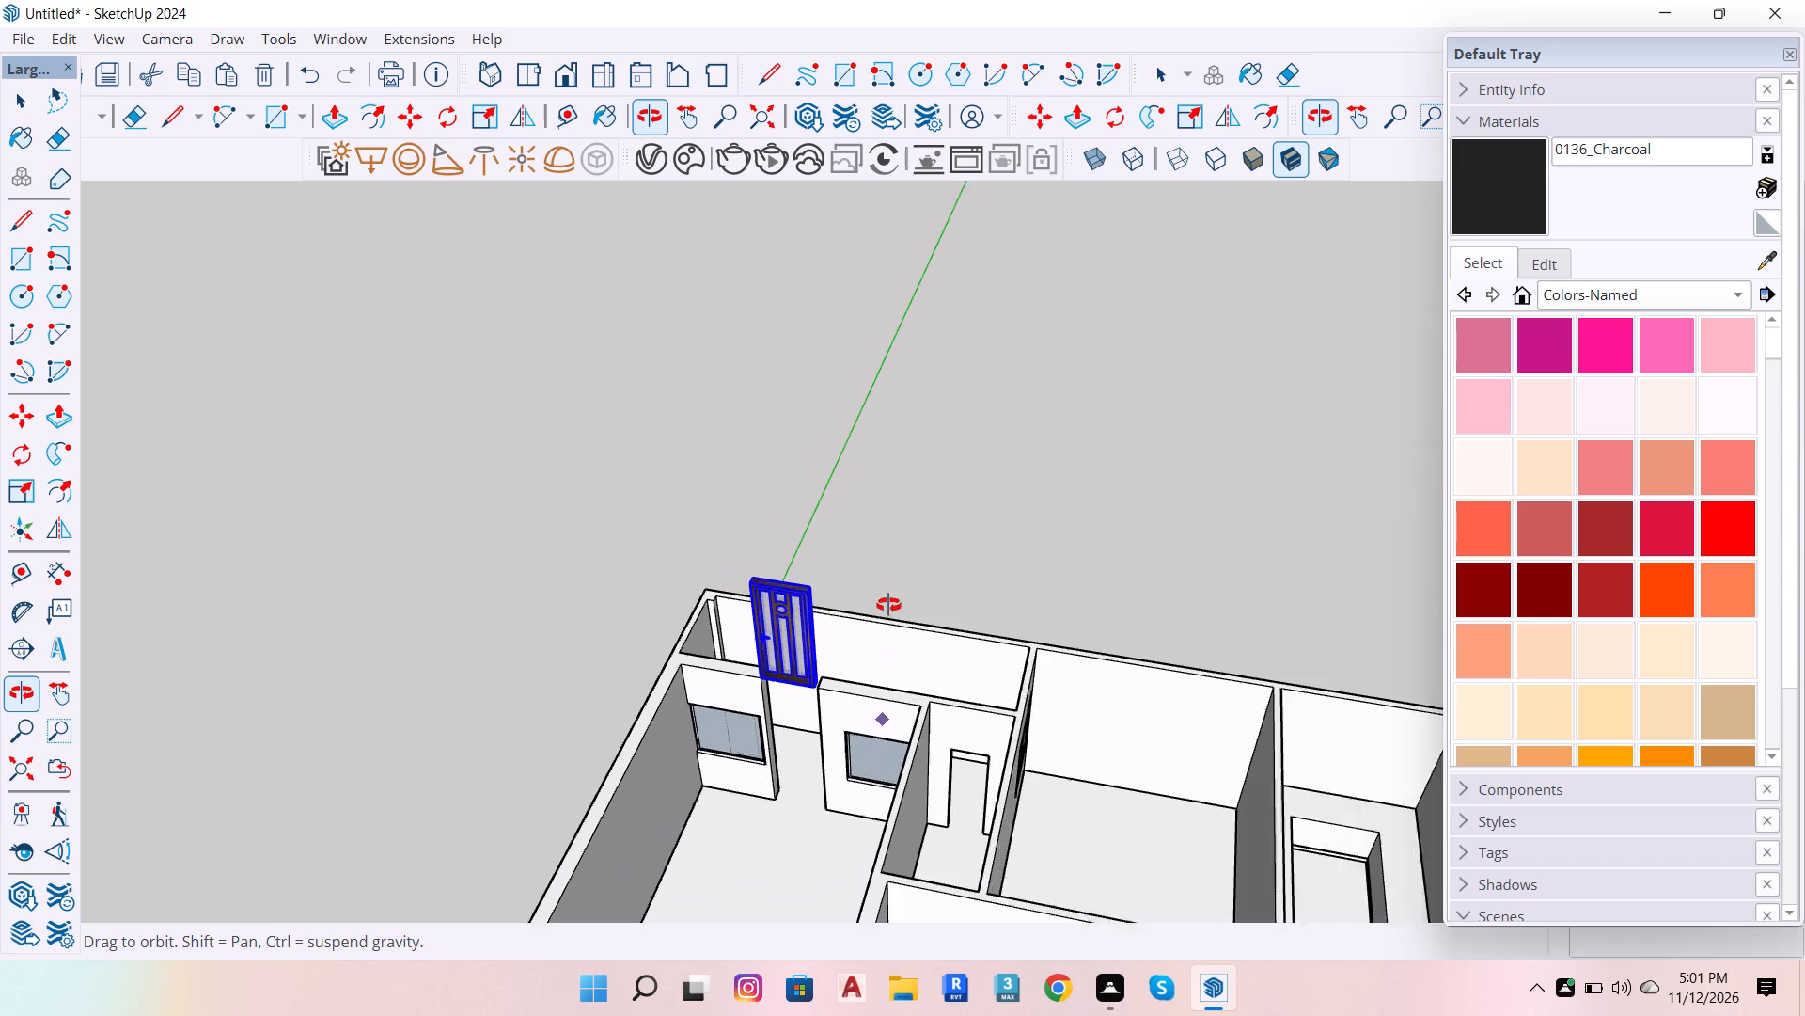
pyautogui.scroll(5, 736, 712)
pyautogui.scroll(6, 895, 506)
pyautogui.press('space')
pyautogui.scroll(5, 722, 835)
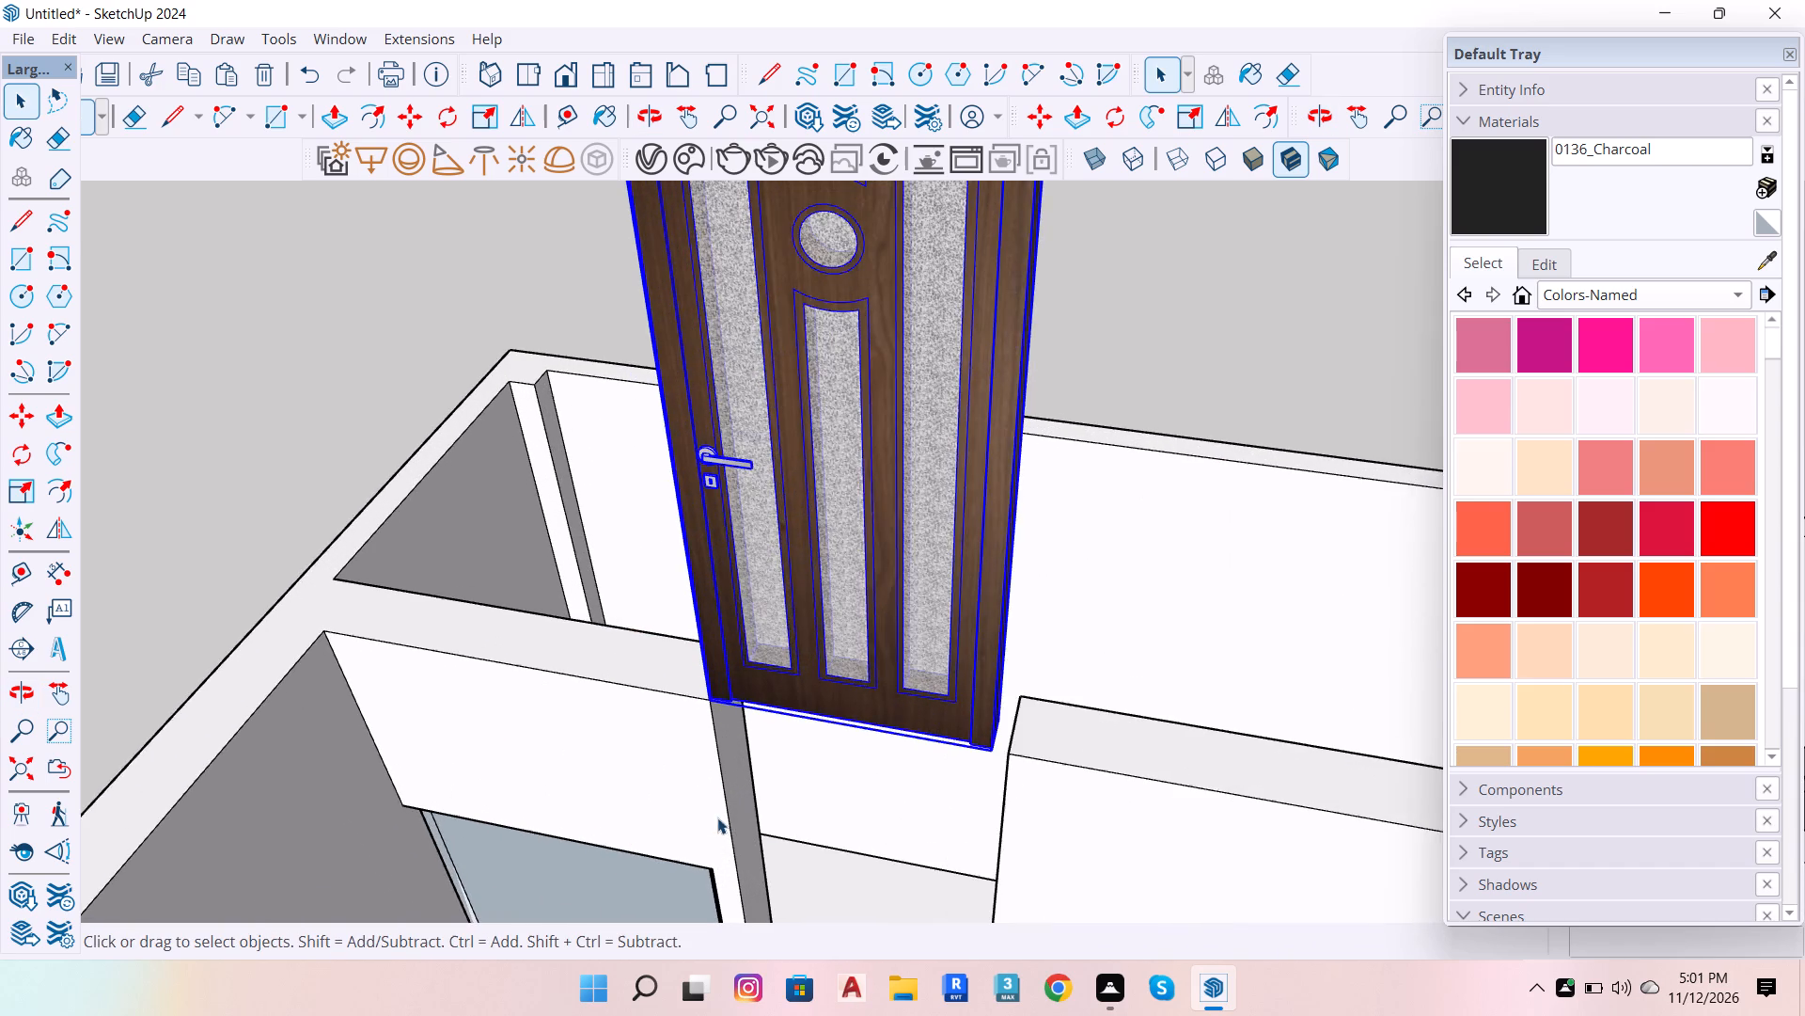
pyautogui.scroll(5, 808, 636)
pyautogui.scroll(5, 706, 771)
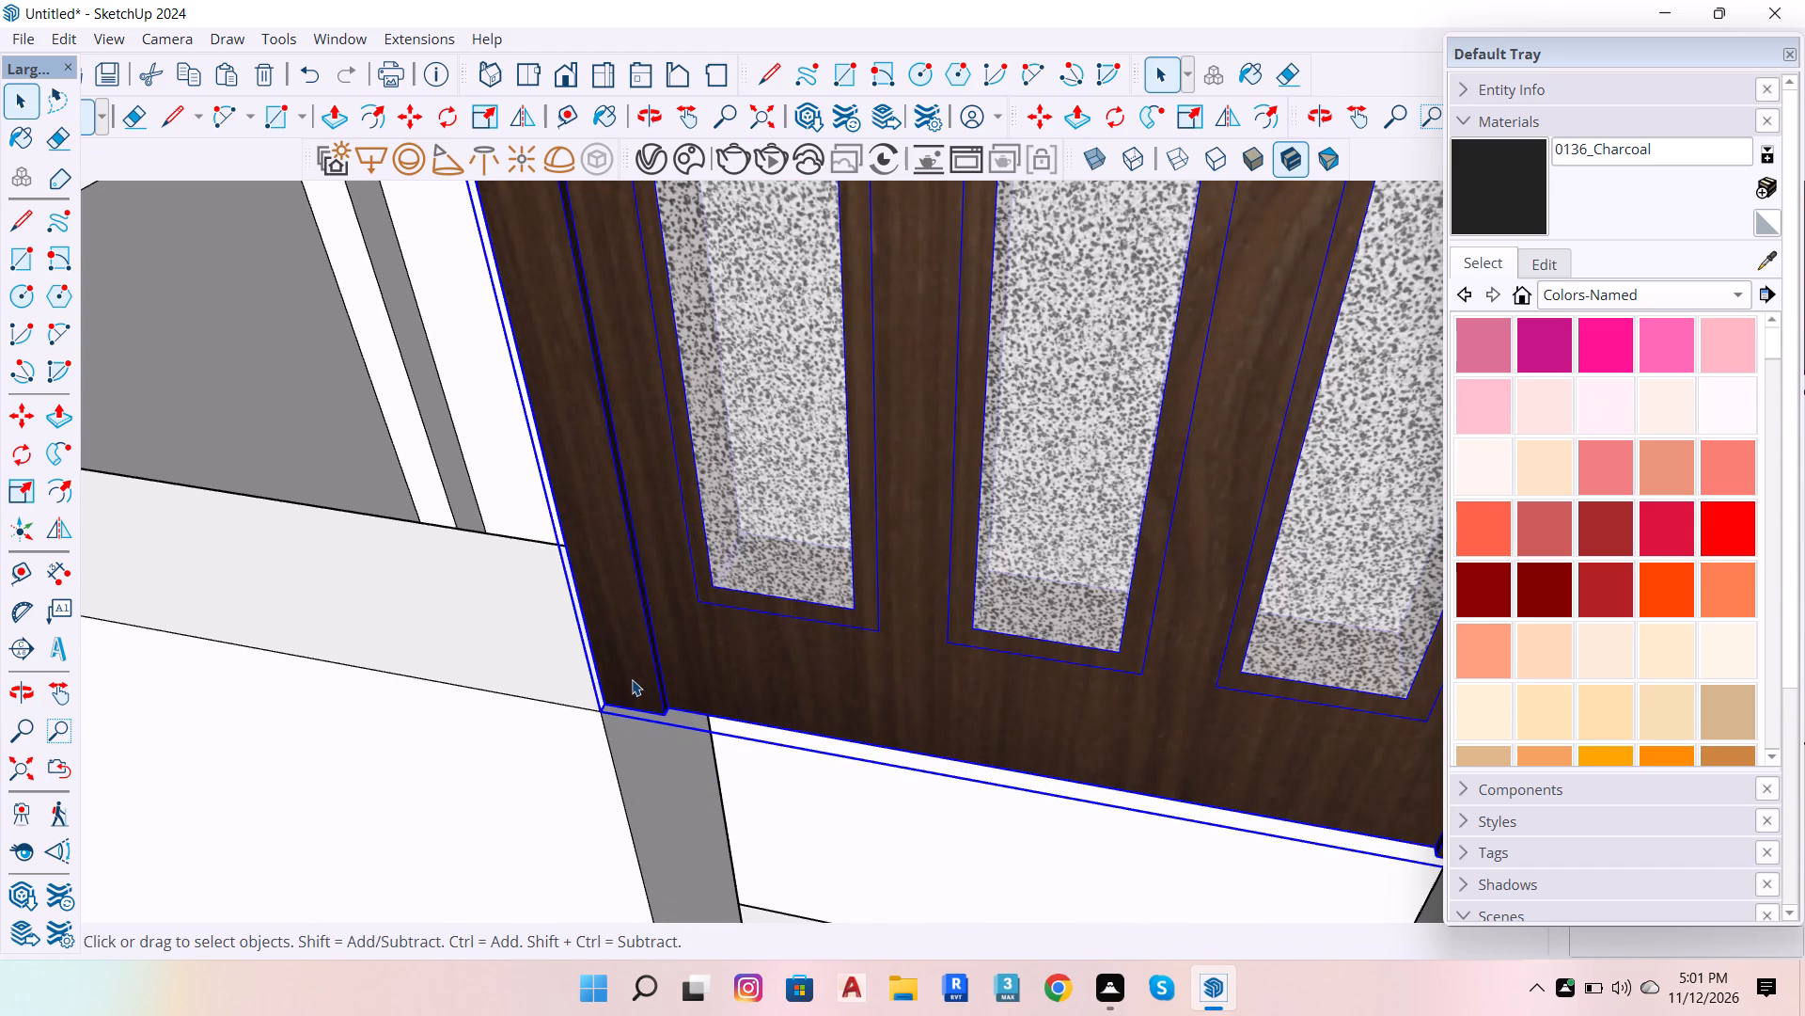
pyautogui.press('s')
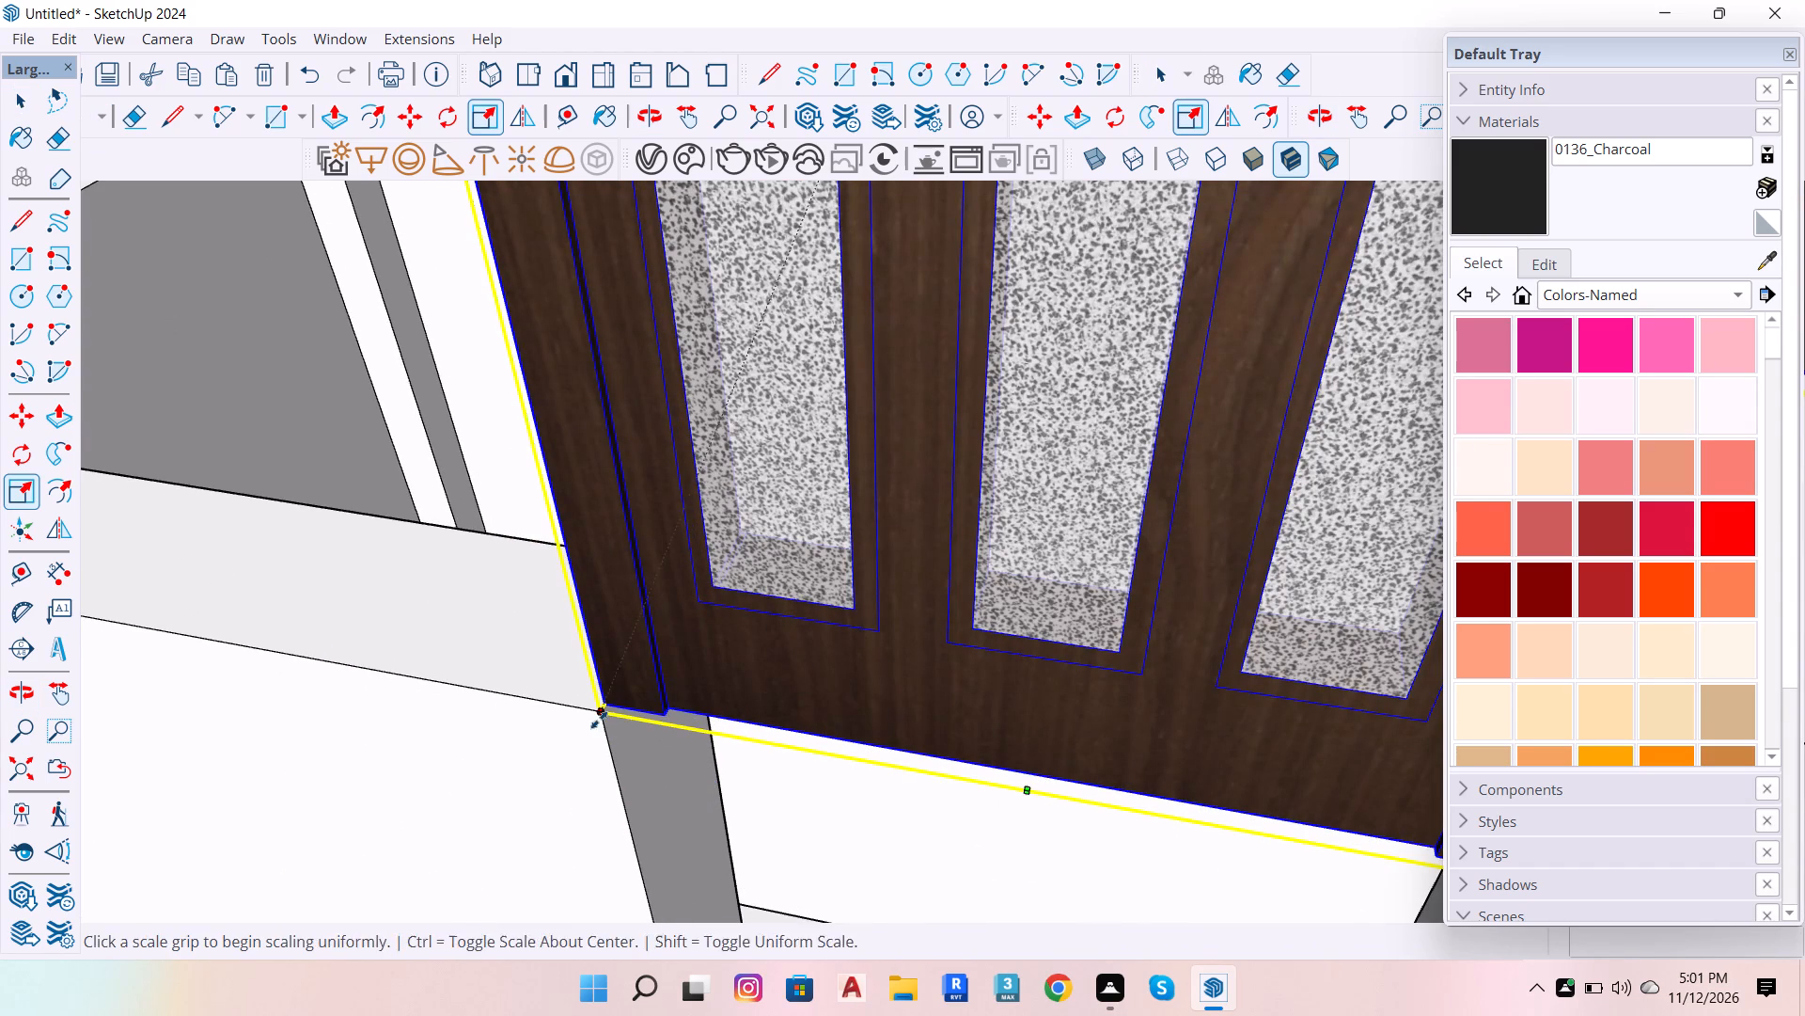
pyautogui.scroll(-12, 553, 695)
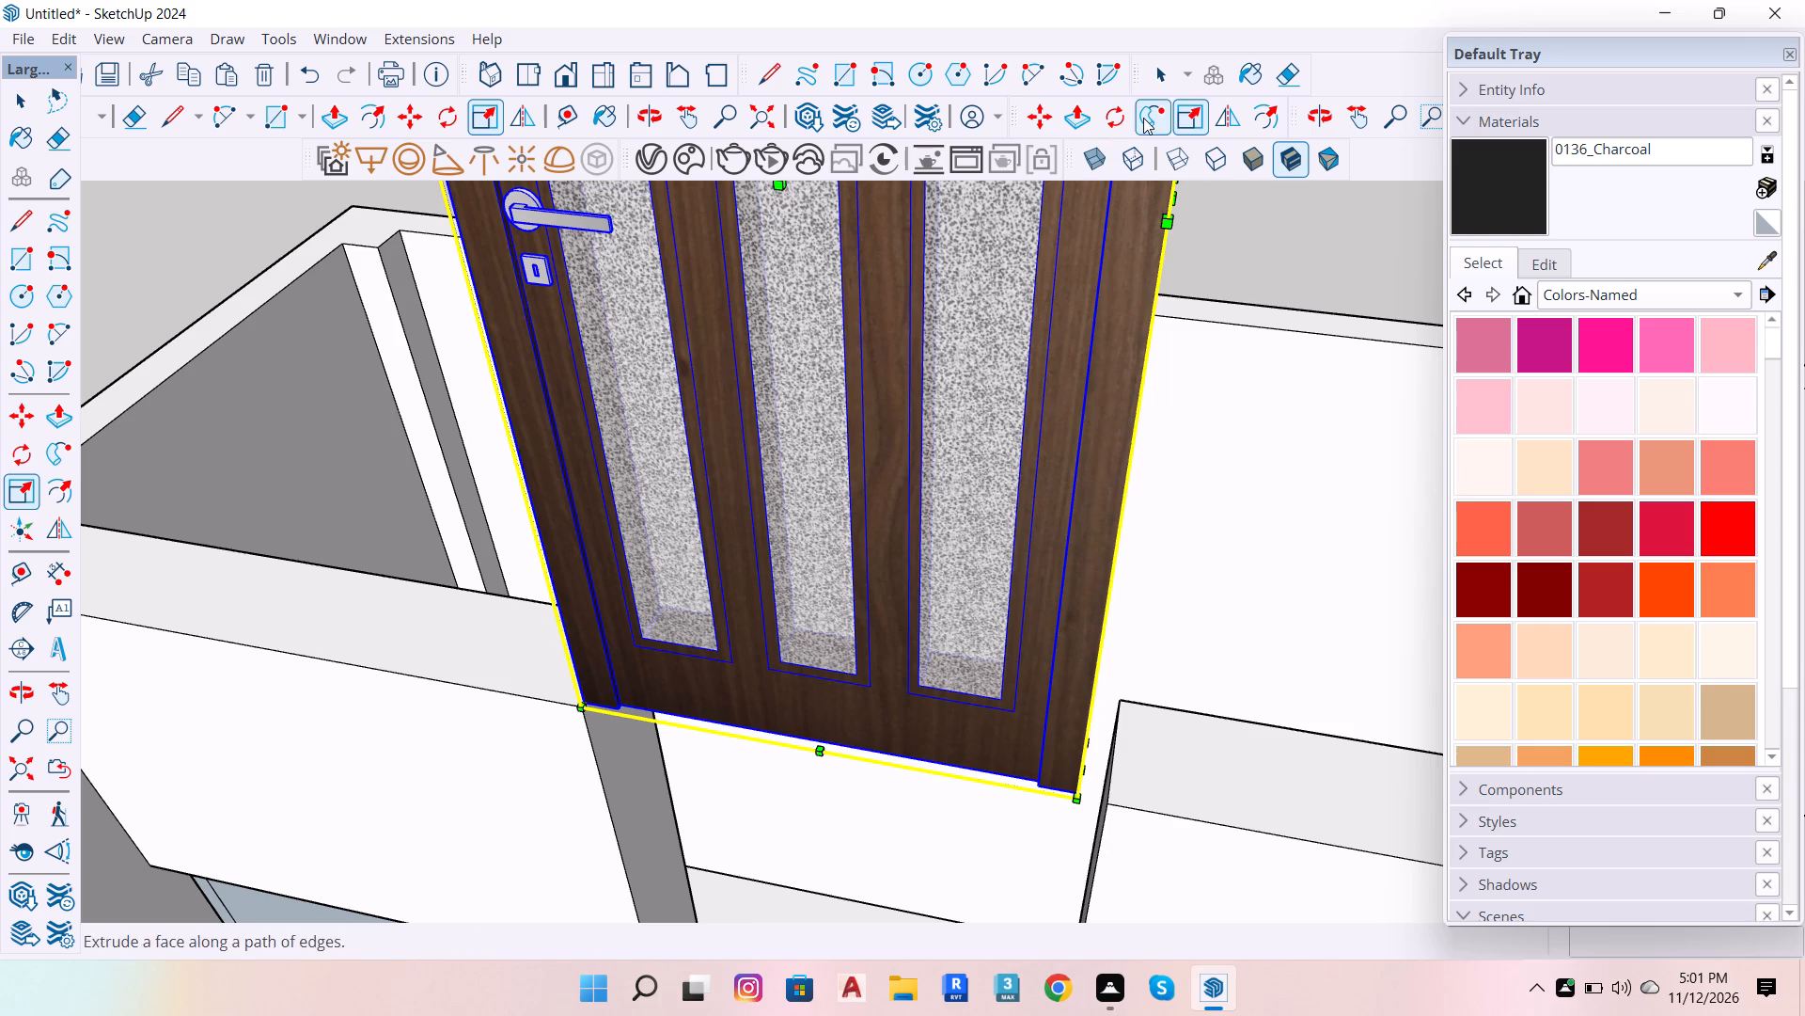
pyautogui.click(1180, 205)
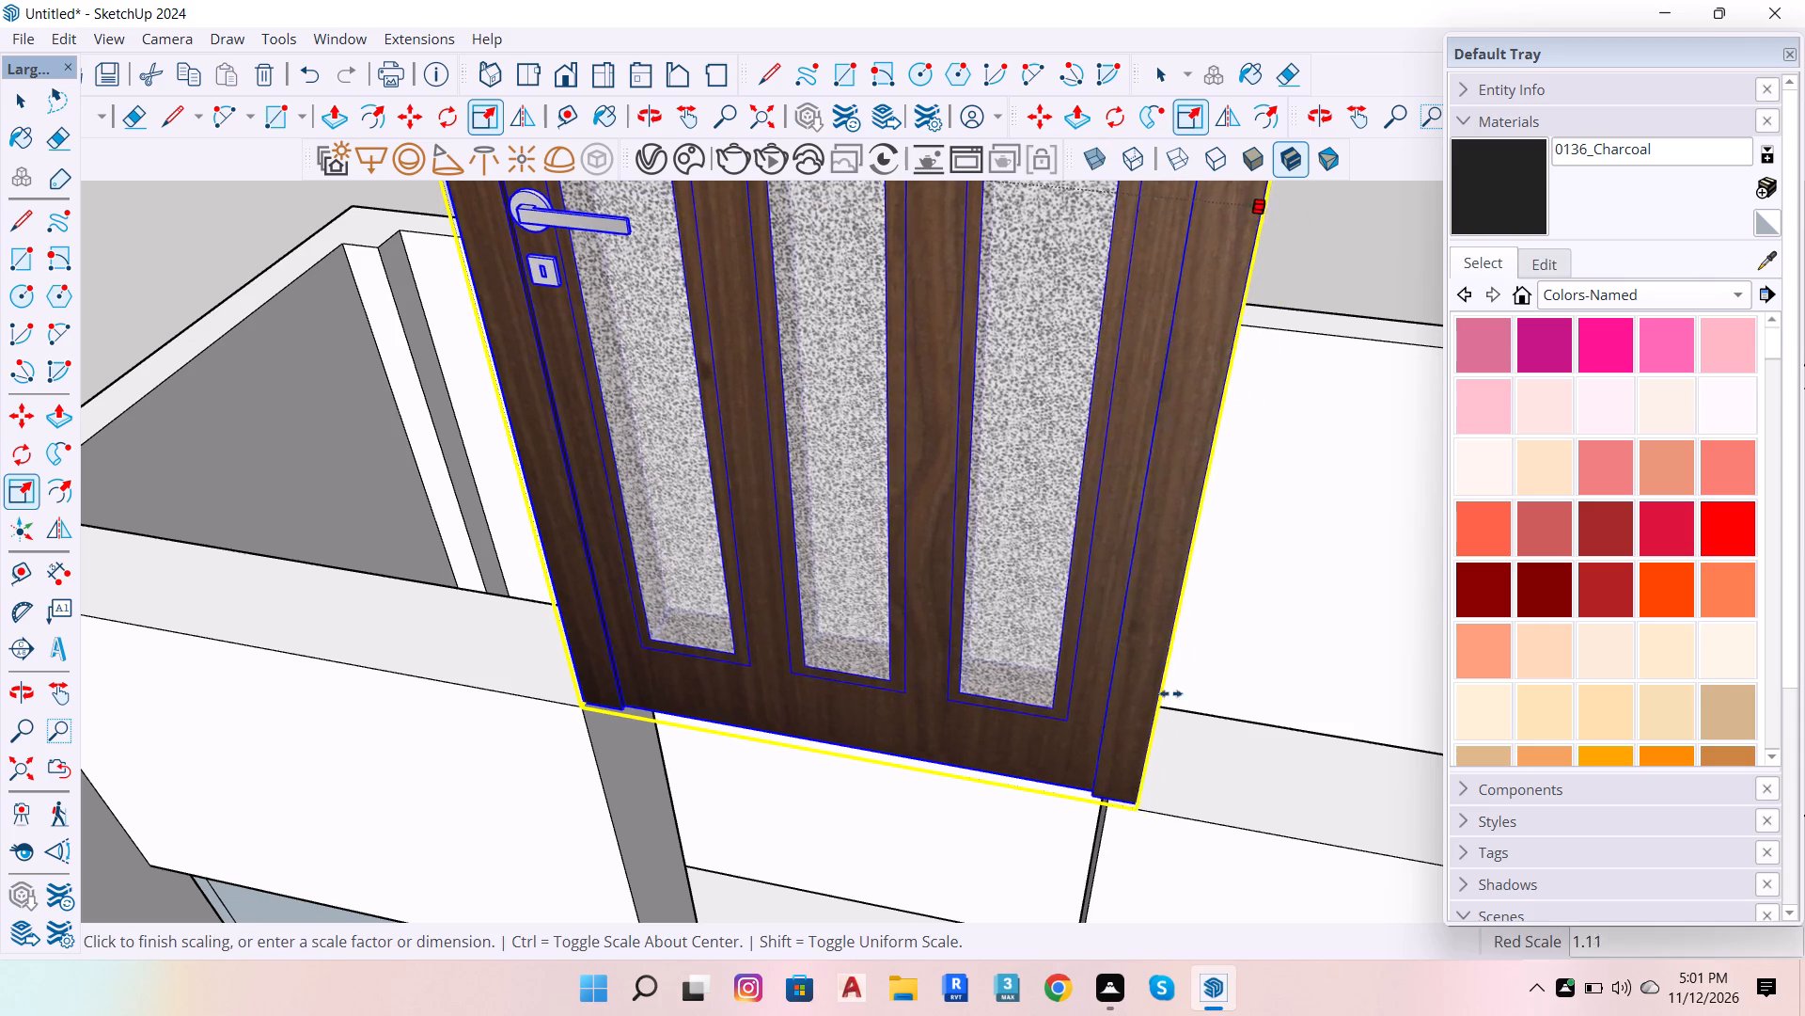
pyautogui.click(1105, 791)
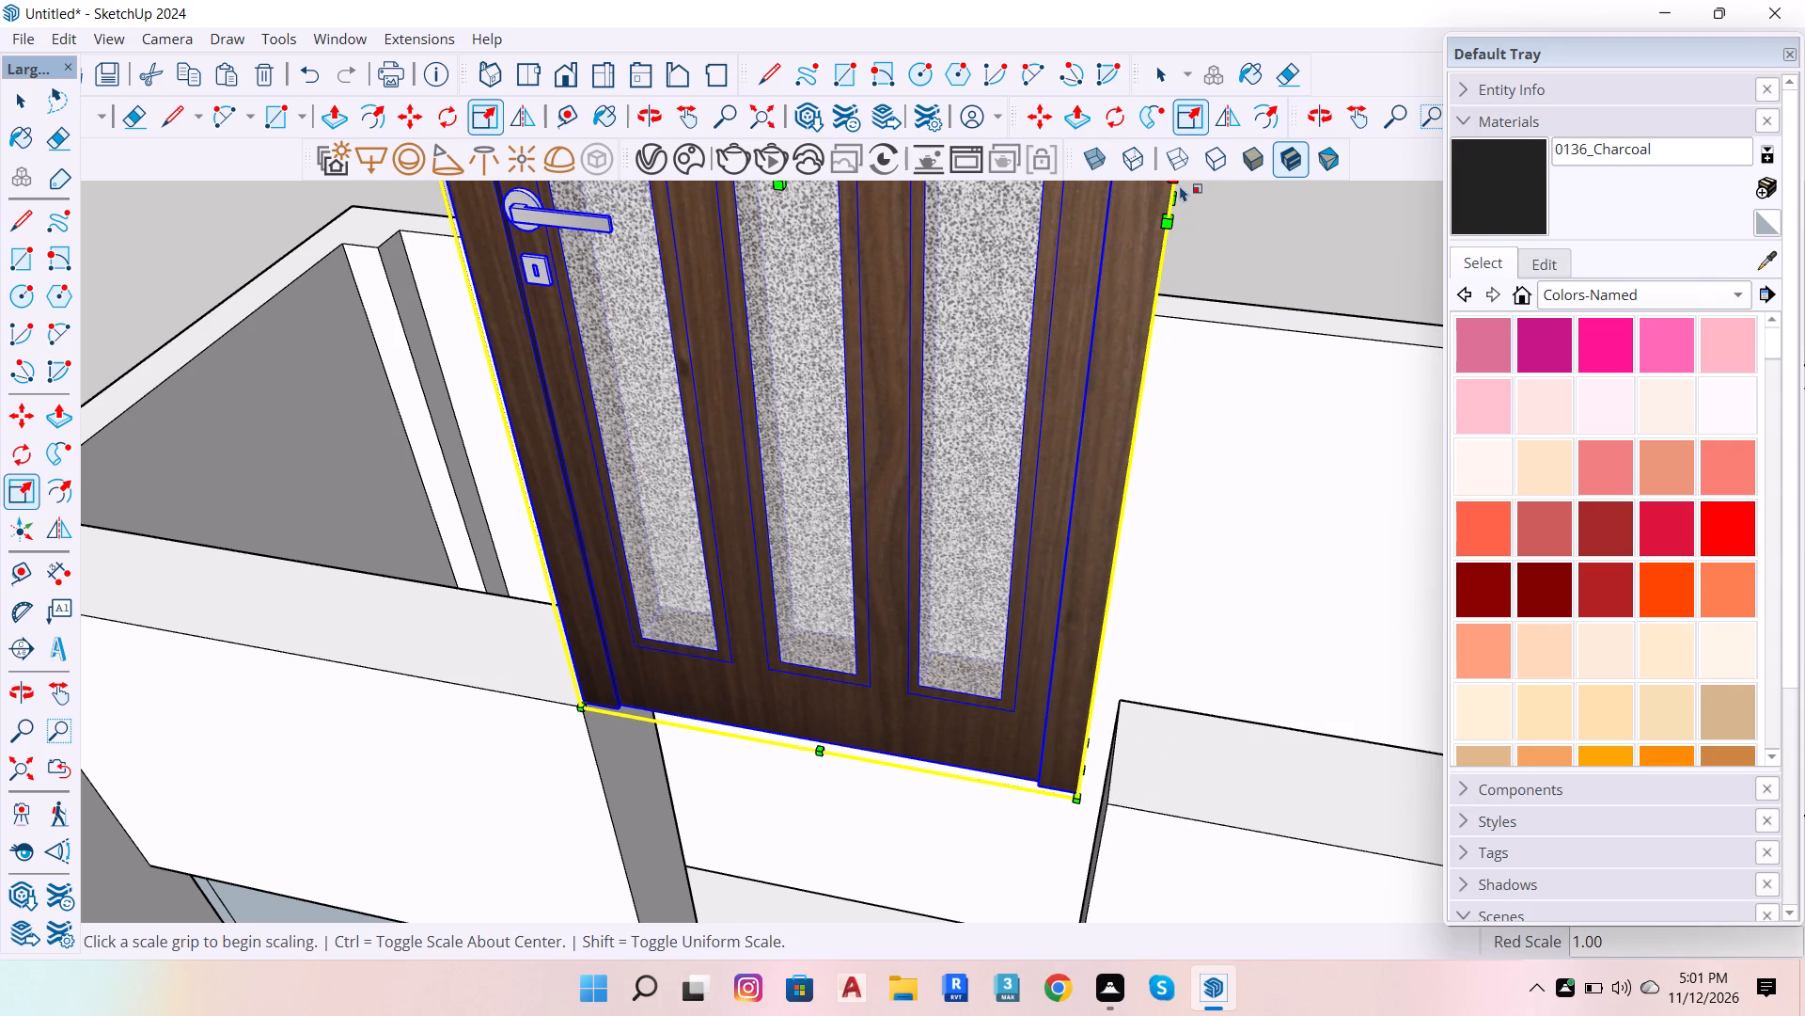
pyautogui.click(1172, 196)
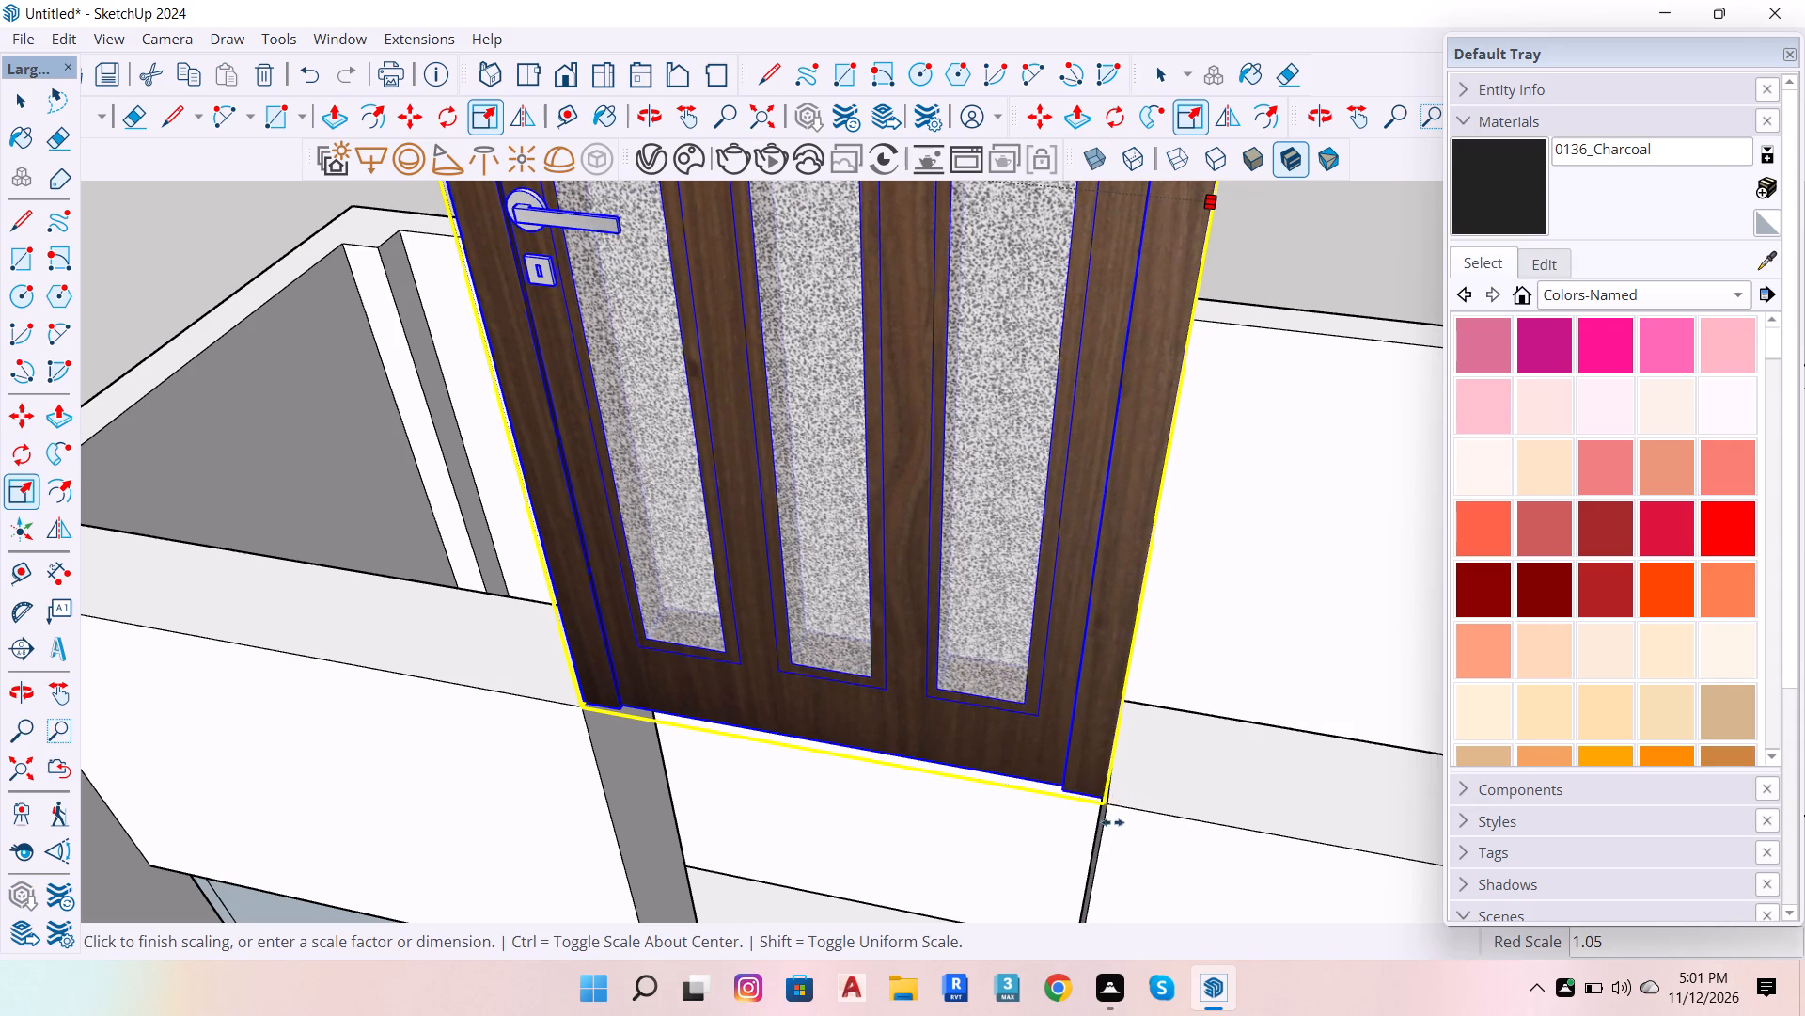
pyautogui.click(1102, 806)
pyautogui.scroll(-6, 1109, 745)
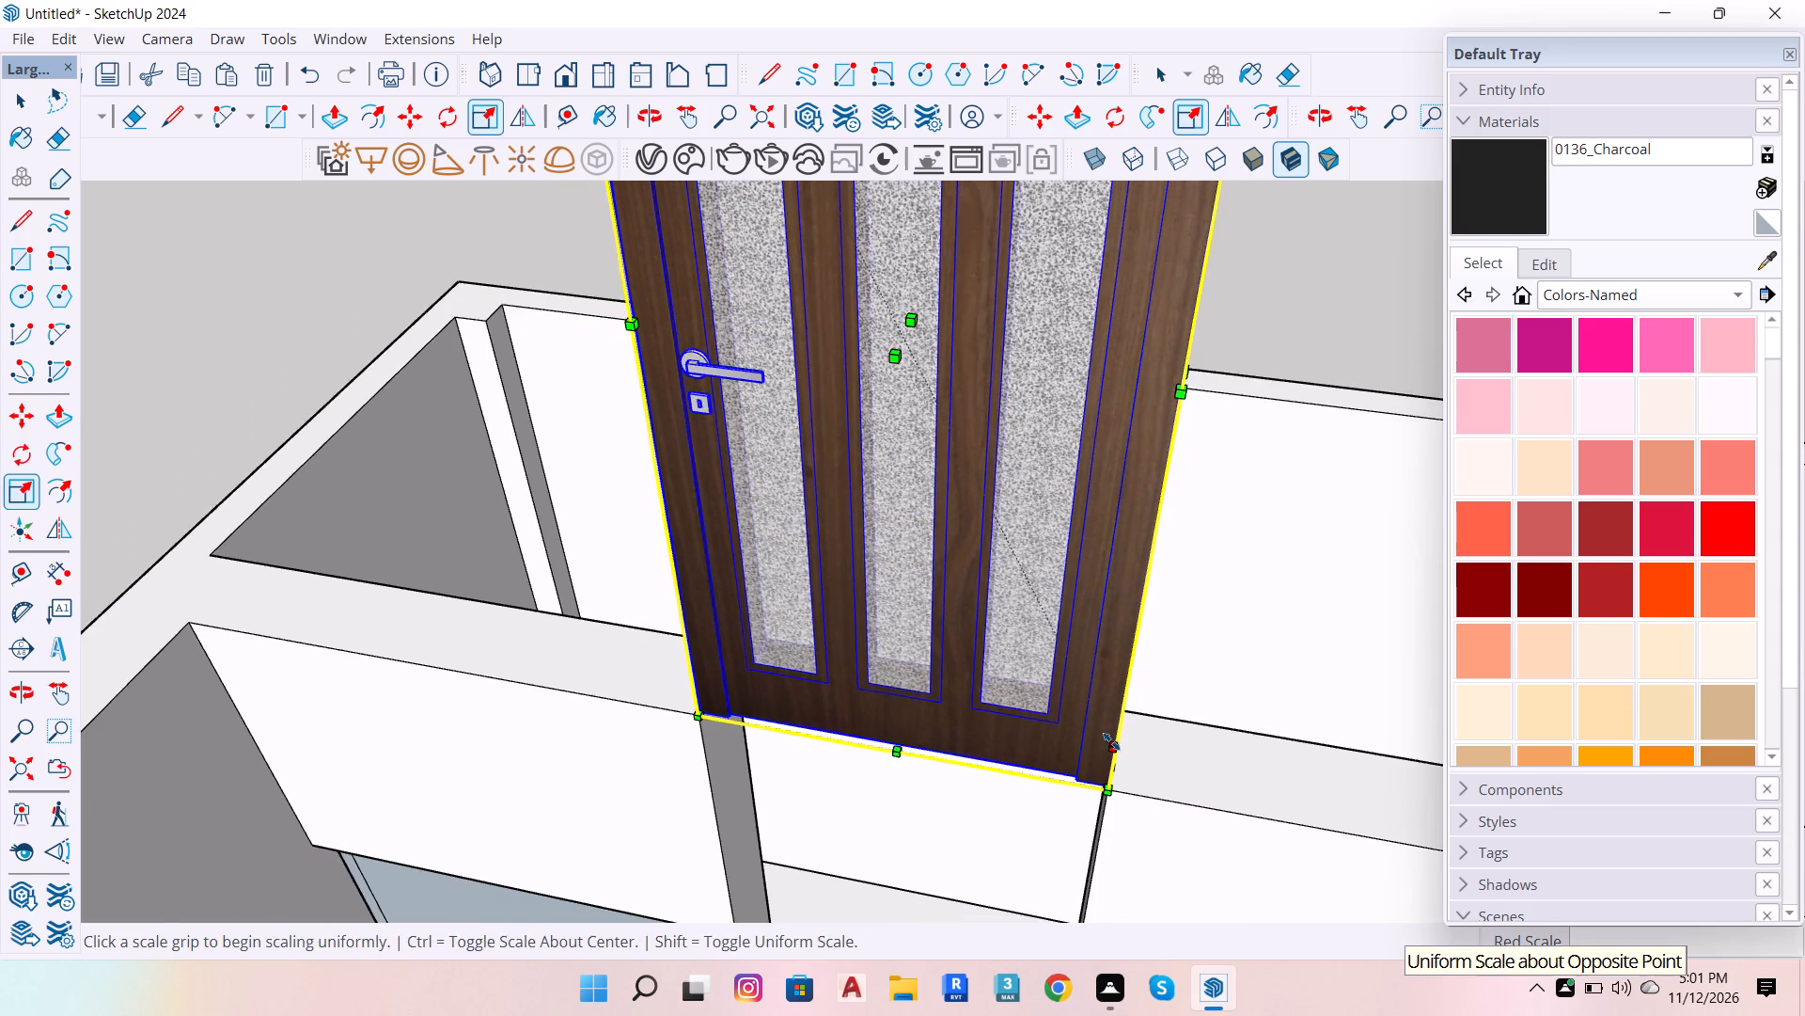
pyautogui.scroll(-6, 1114, 738)
pyautogui.press('space')
pyautogui.scroll(-6, 1039, 647)
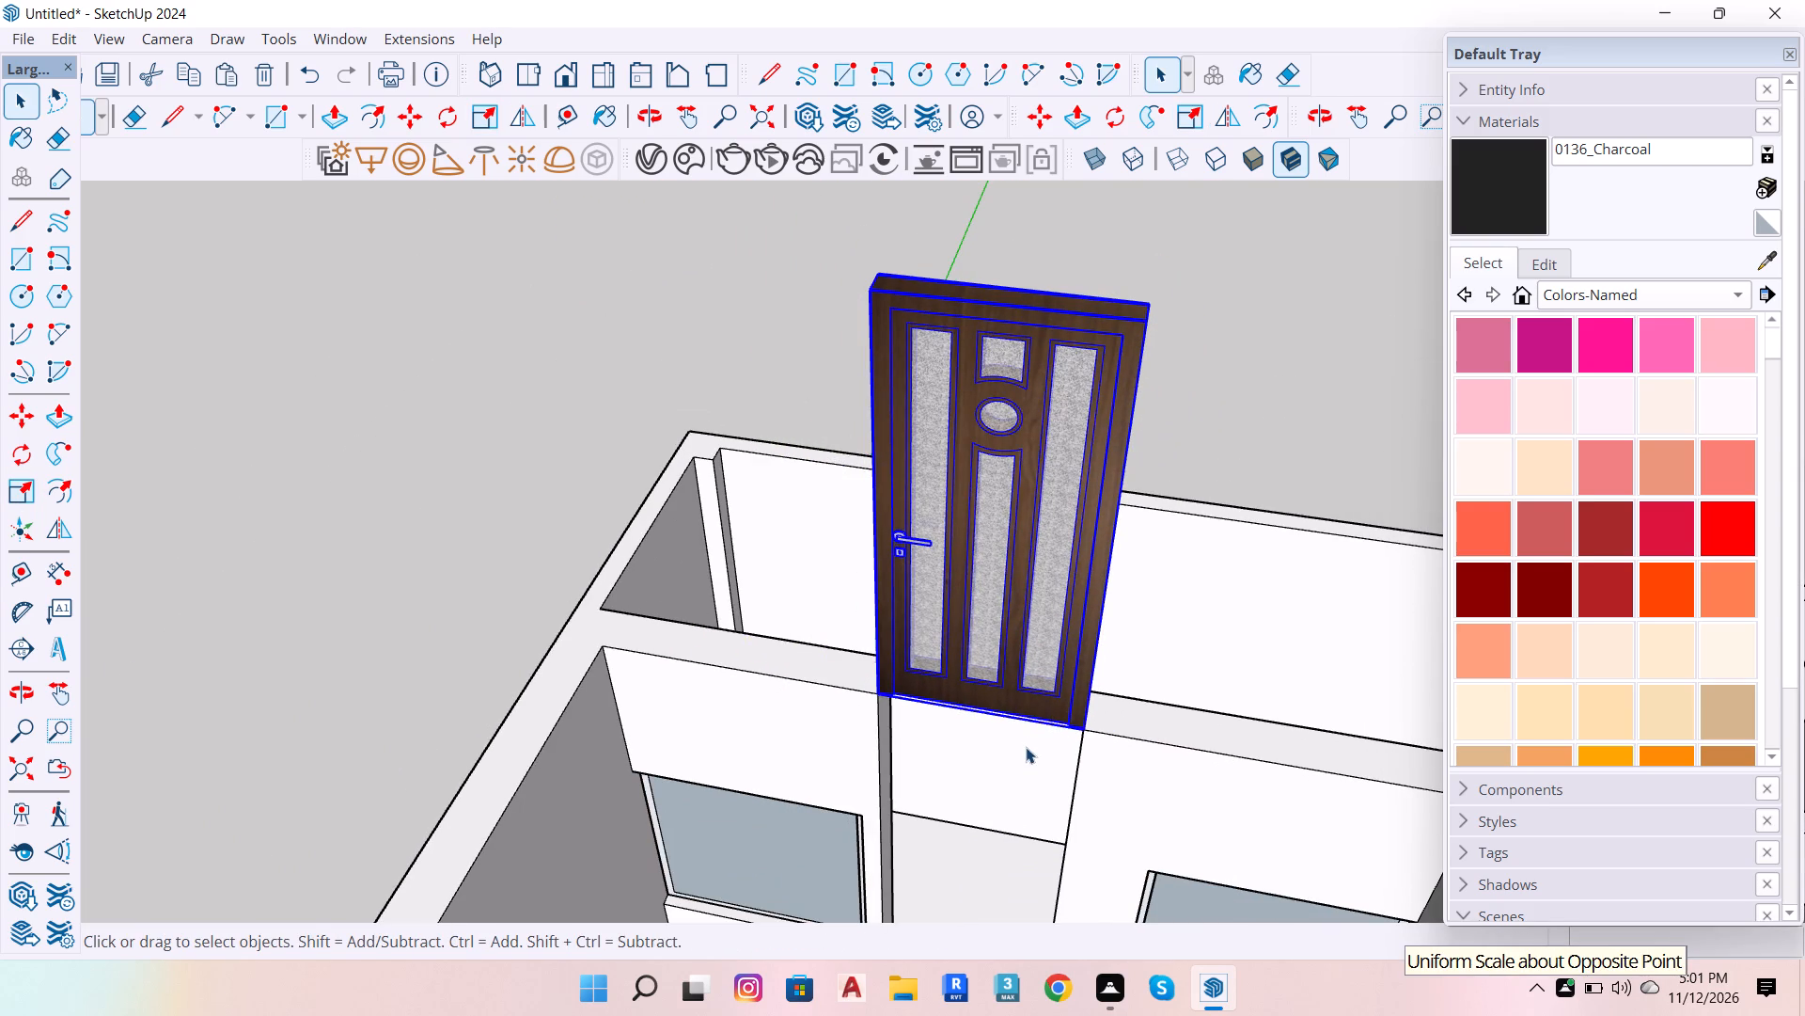
# Inspect the door above its opening and the adjoining window wall from both sides.
pyautogui.press('o')
pyautogui.moveTo(1002, 706); pyautogui.dragTo(1002, 913)
pyautogui.scroll(-11, 1118, 582)
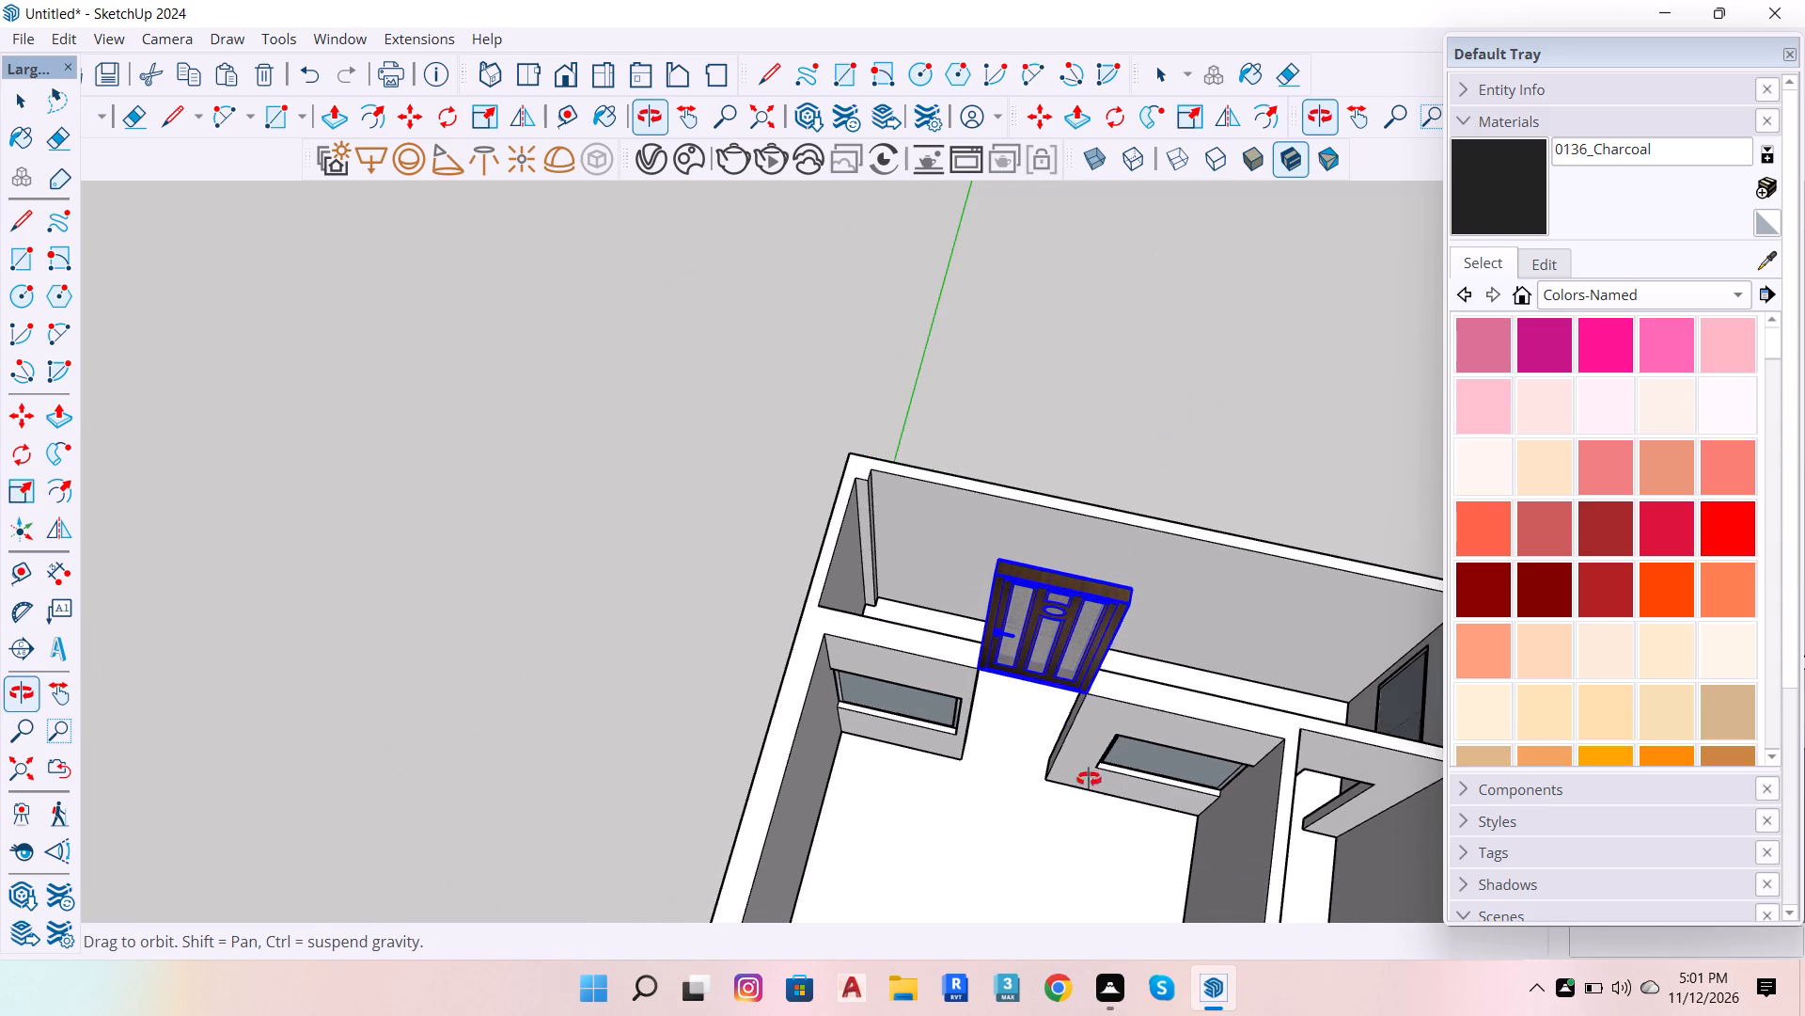
pyautogui.scroll(6, 1090, 815)
pyautogui.press('space')
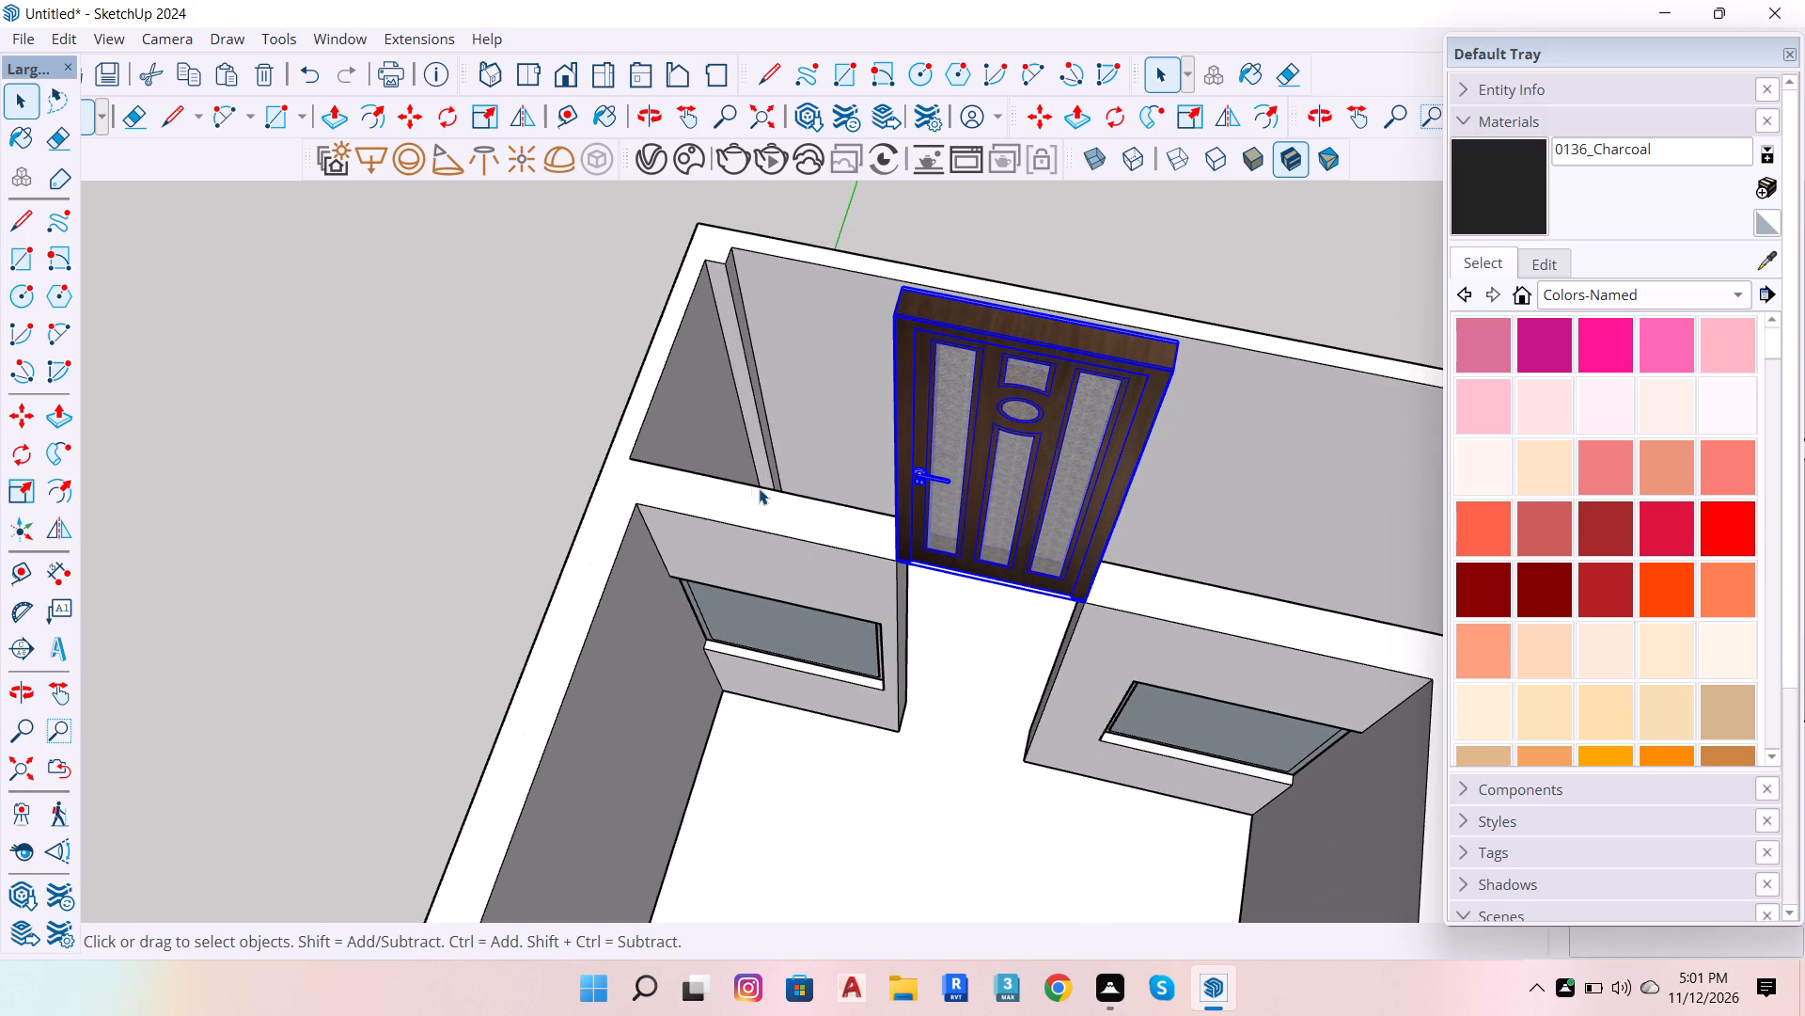
pyautogui.press('o')
pyautogui.moveTo(766, 485); pyautogui.dragTo(1797, 410)
pyautogui.moveTo(988, 542); pyautogui.dragTo(1509, 491)
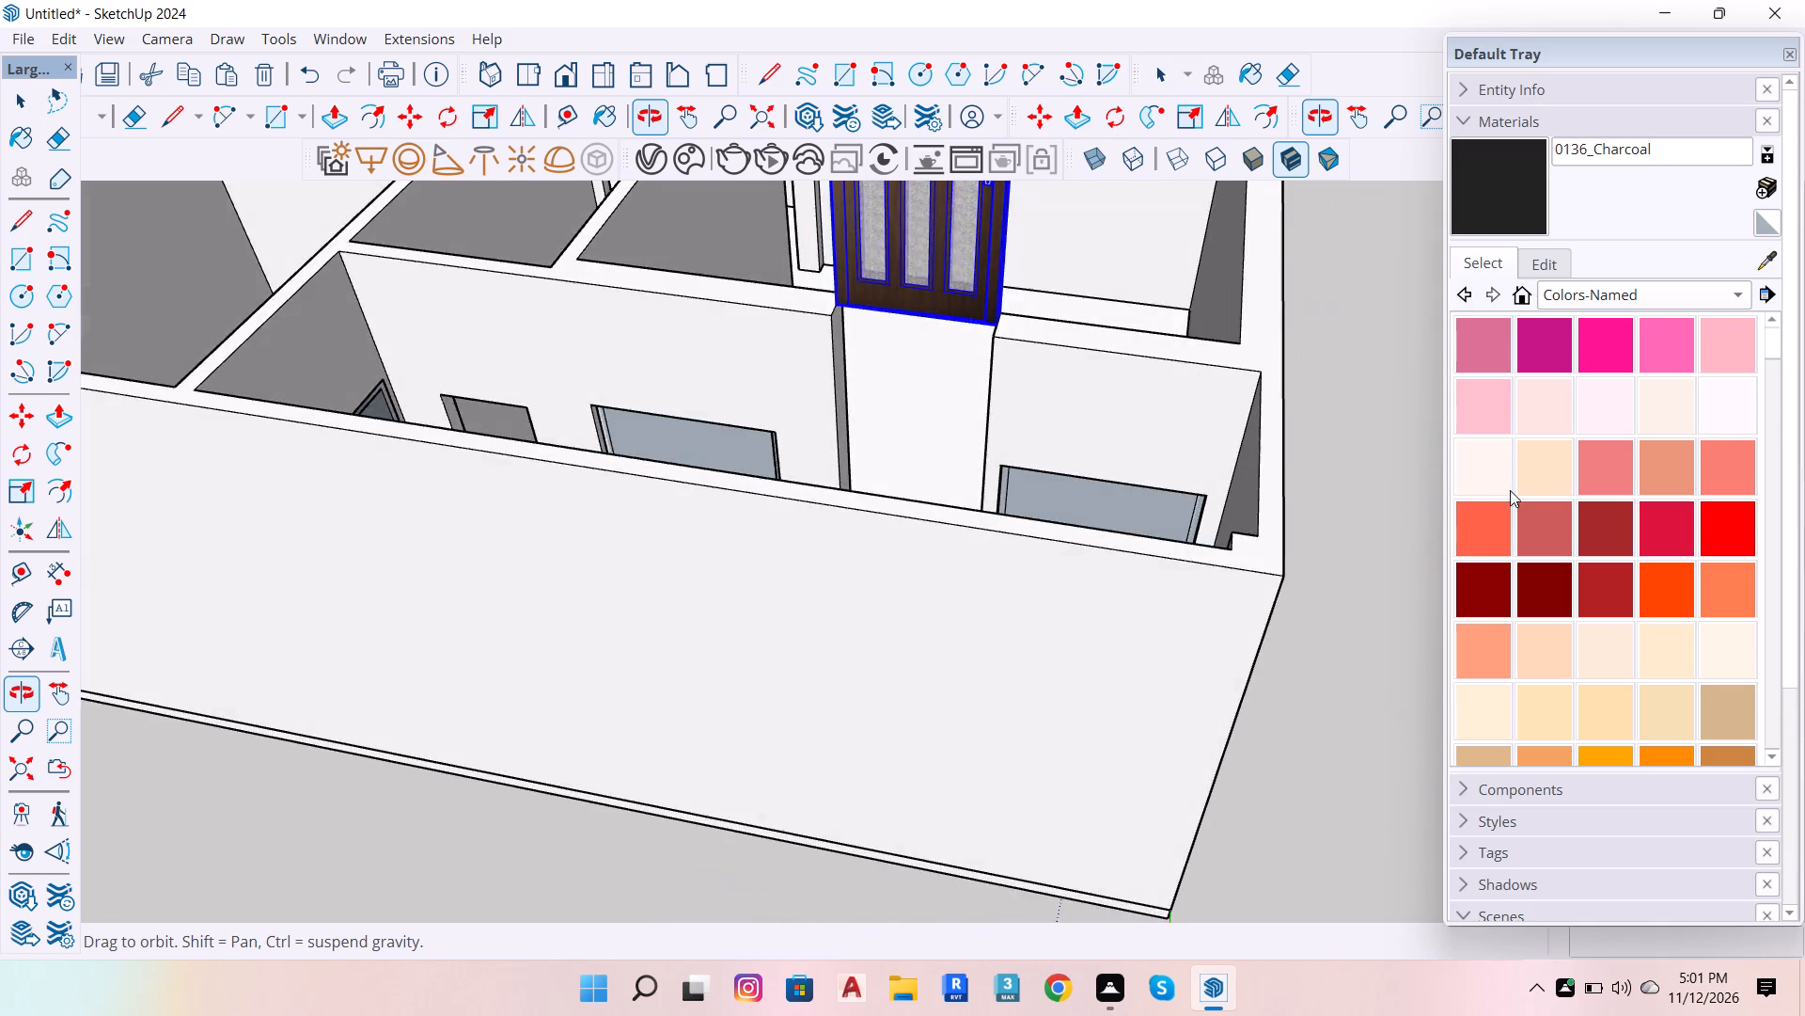
pyautogui.scroll(5, 1373, 445)
pyautogui.scroll(-6, 636, 639)
pyautogui.scroll(-13, 741, 634)
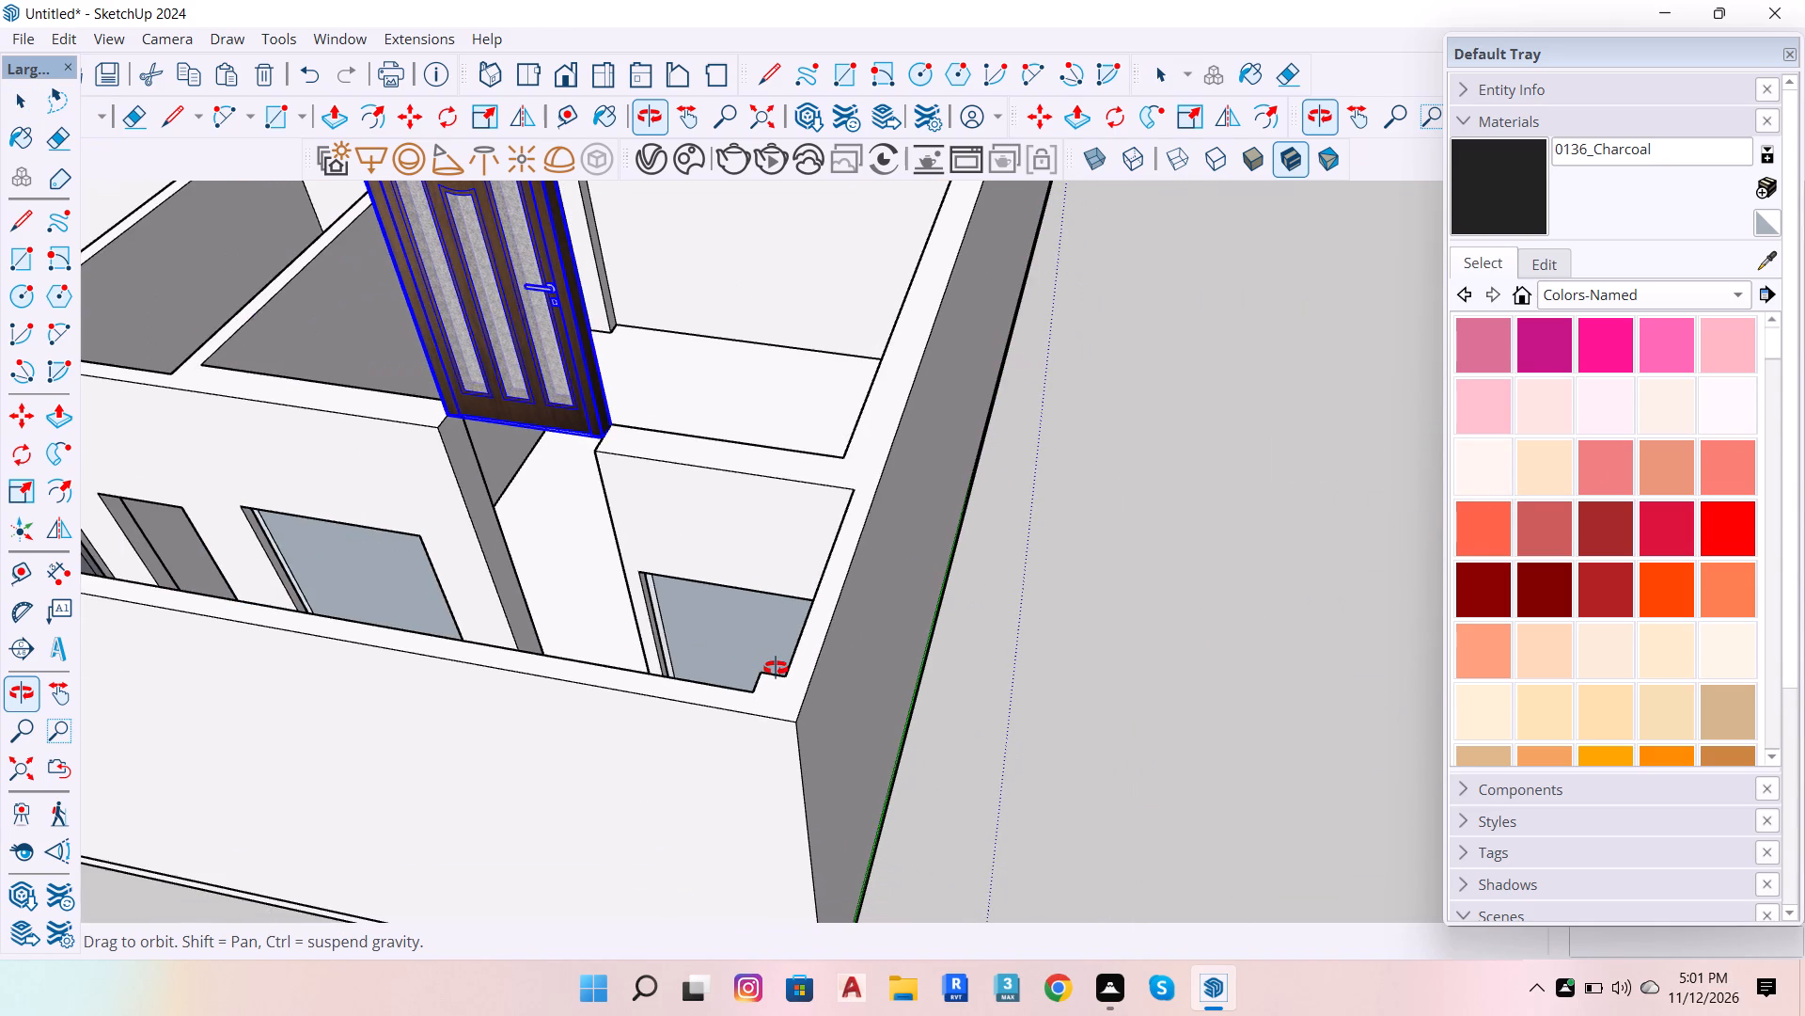
pyautogui.press('space')
pyautogui.scroll(-5, 848, 625)
pyautogui.scroll(5, 649, 629)
# Select the window between the doorway opening and the house's outer corner.
pyautogui.click(1056, 667)
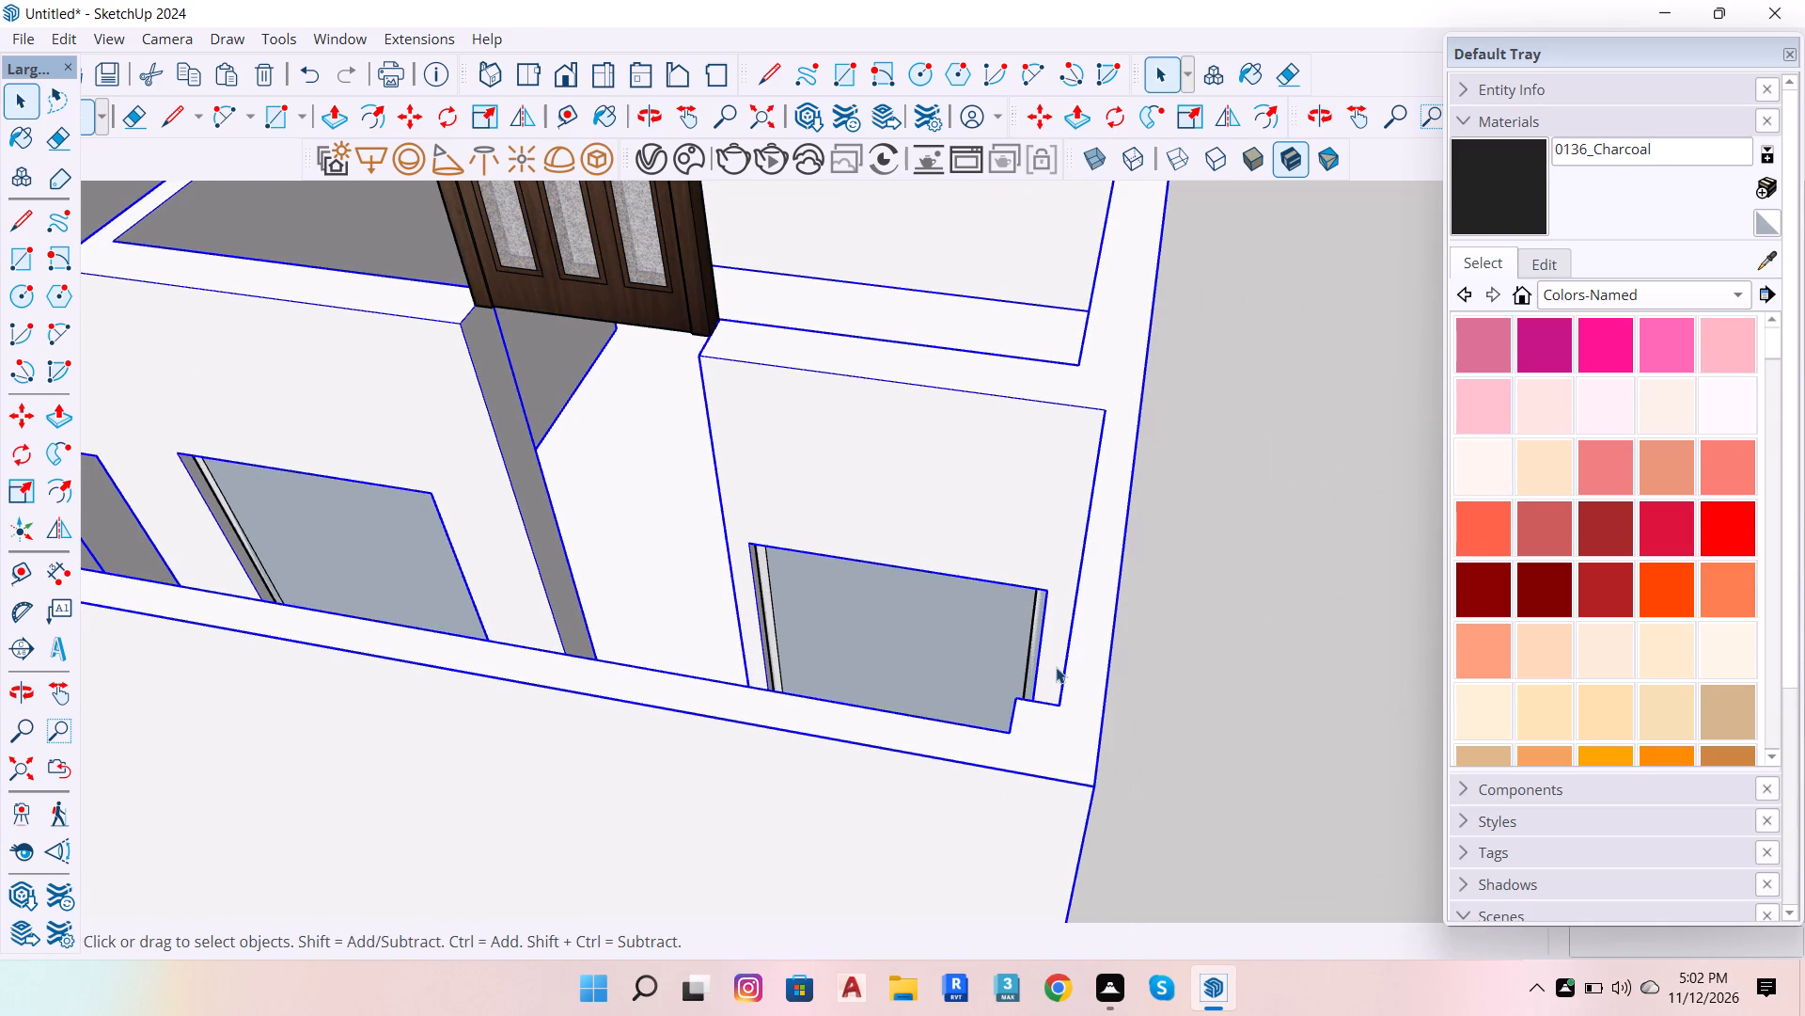
pyautogui.press('space')
pyautogui.press('space')
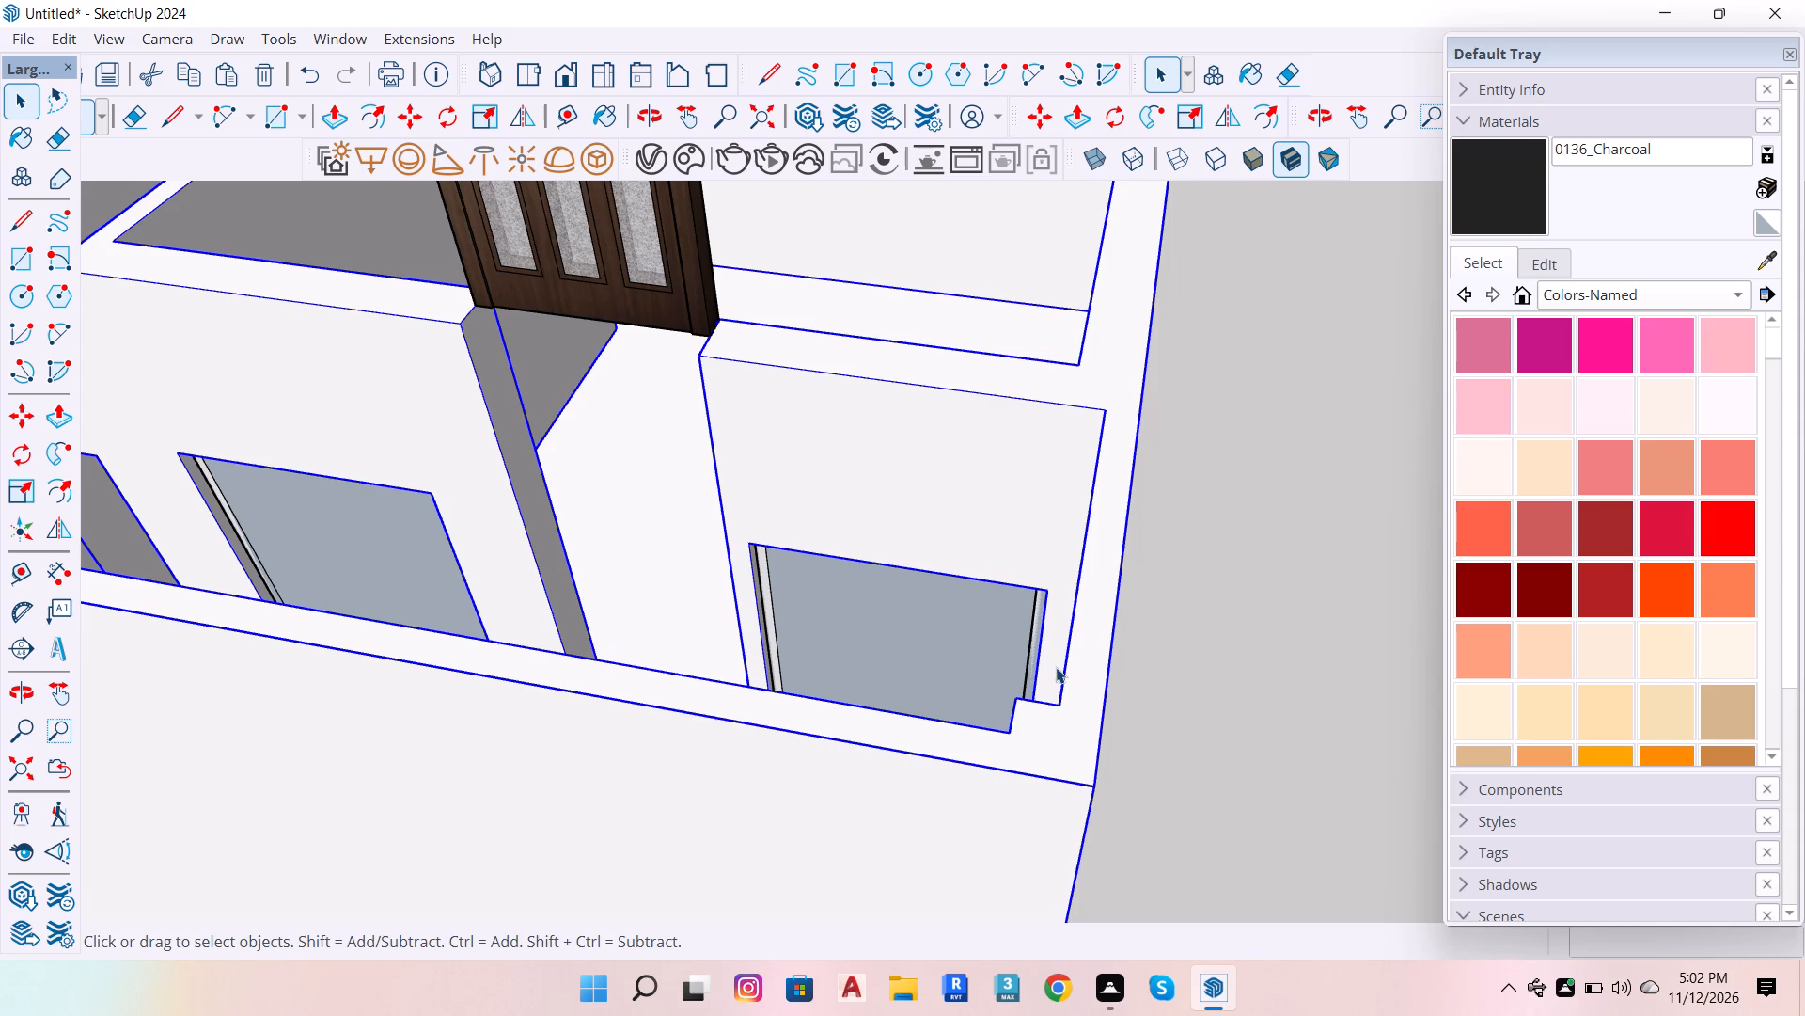
pyautogui.press('space')
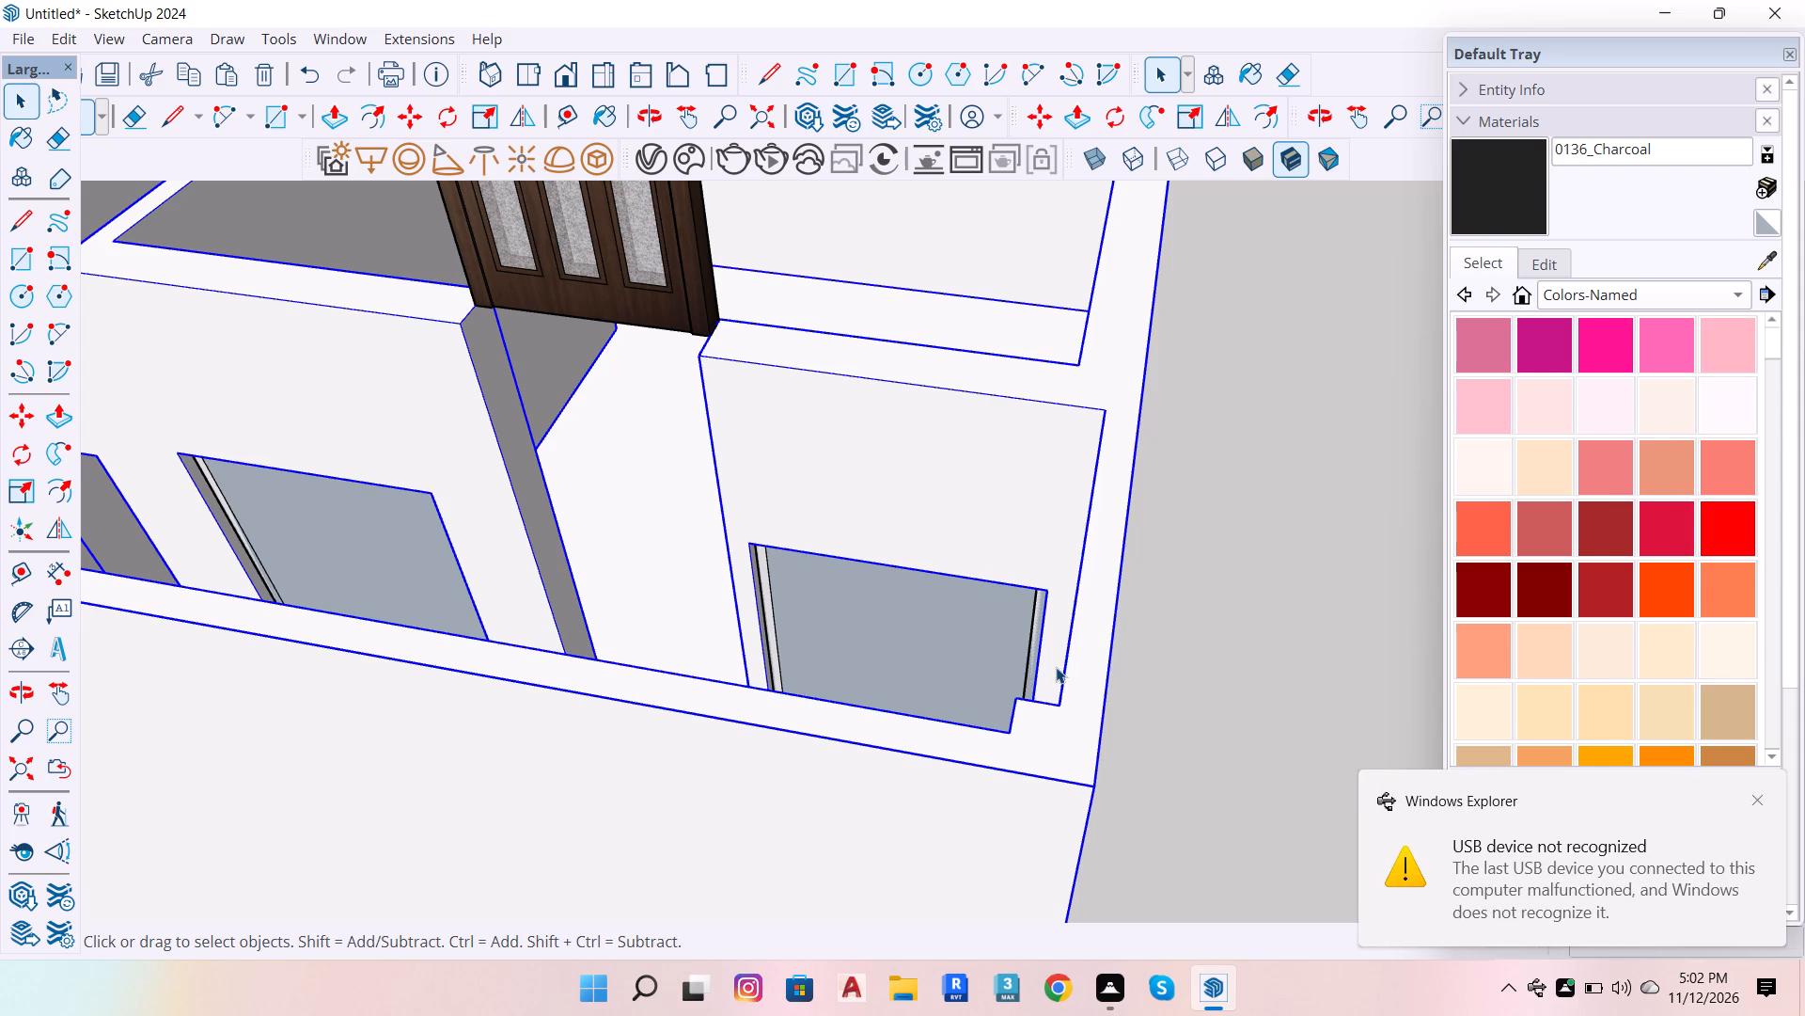
pyautogui.press('space')
pyautogui.doubleClick(944, 653)
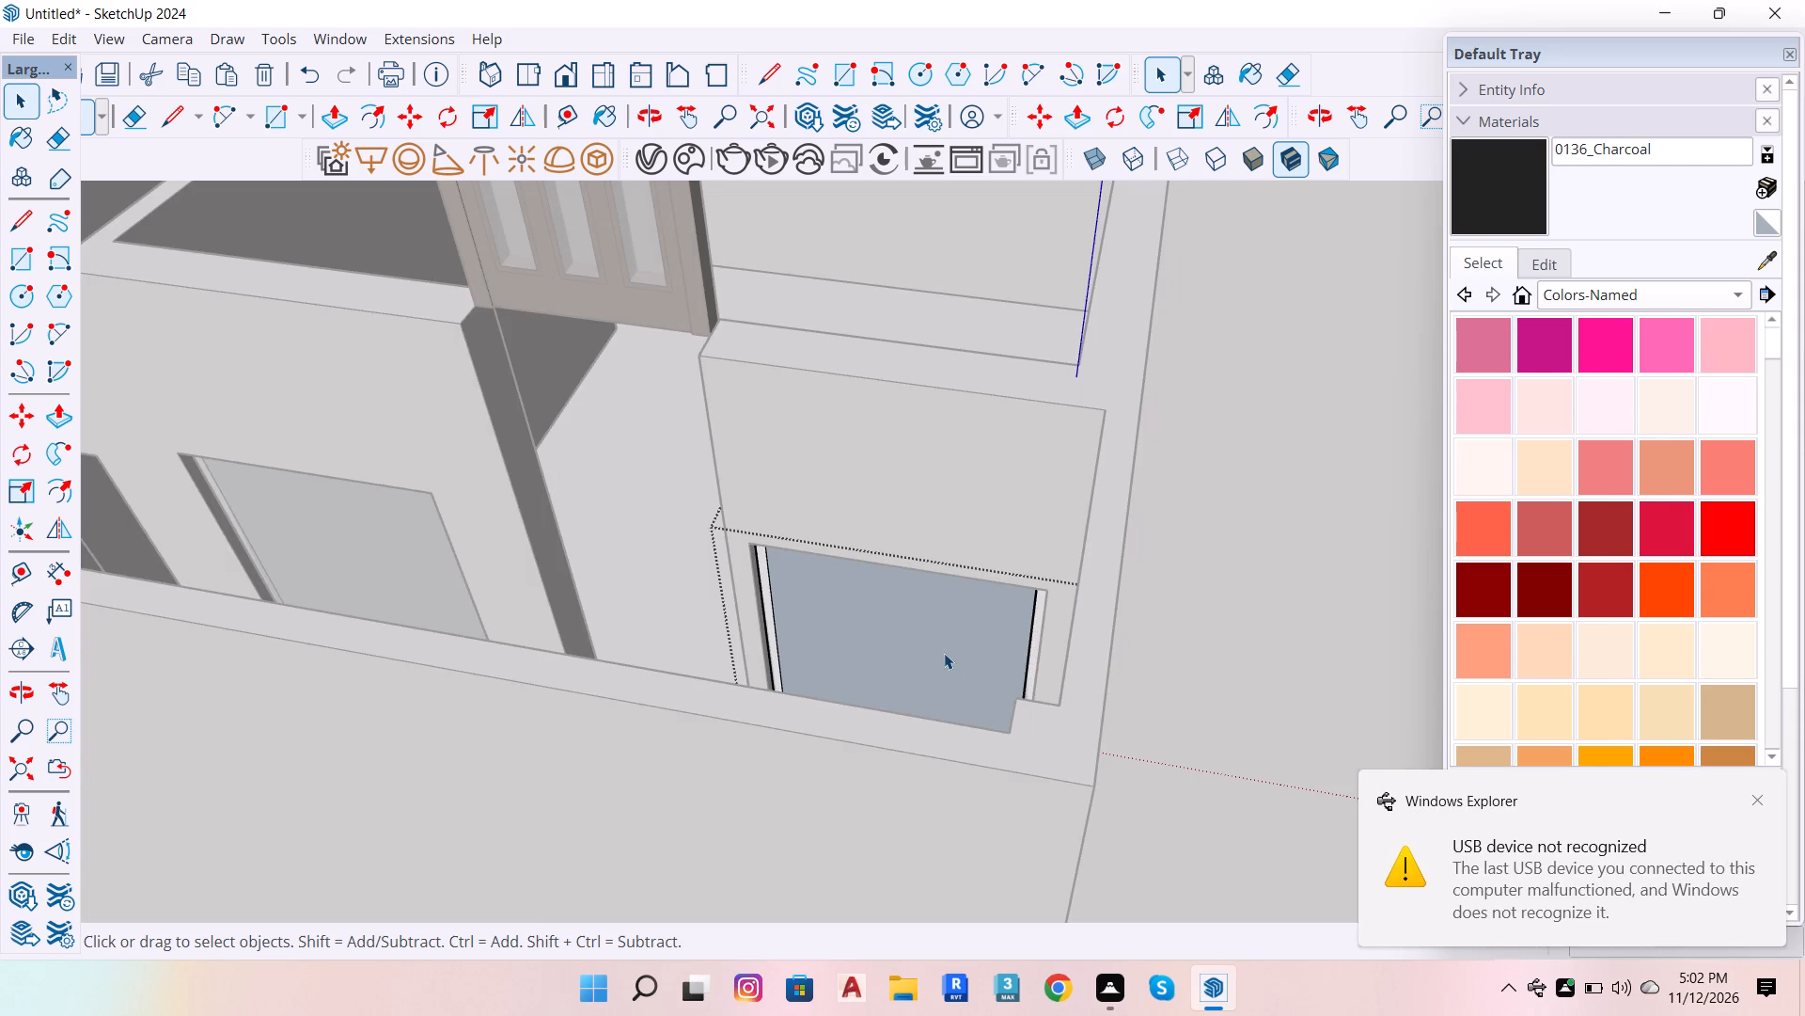
pyautogui.click(944, 653)
pyautogui.click(1202, 621)
pyautogui.click(998, 625)
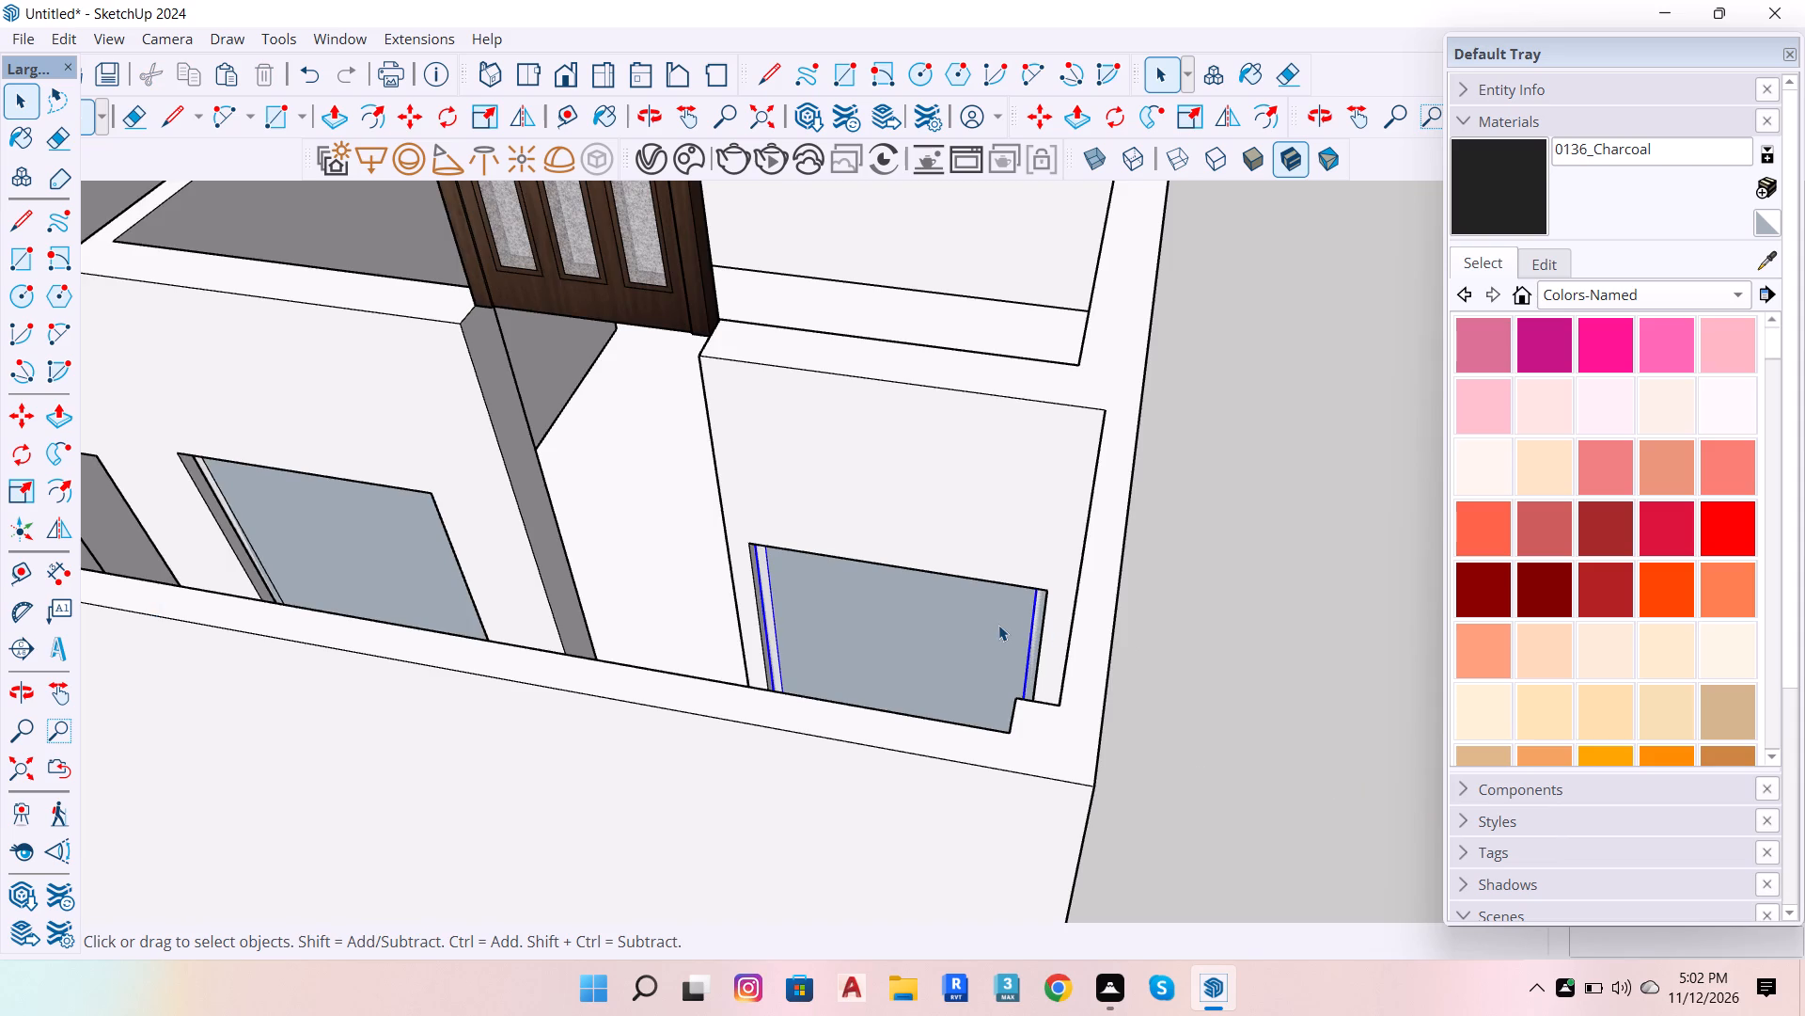
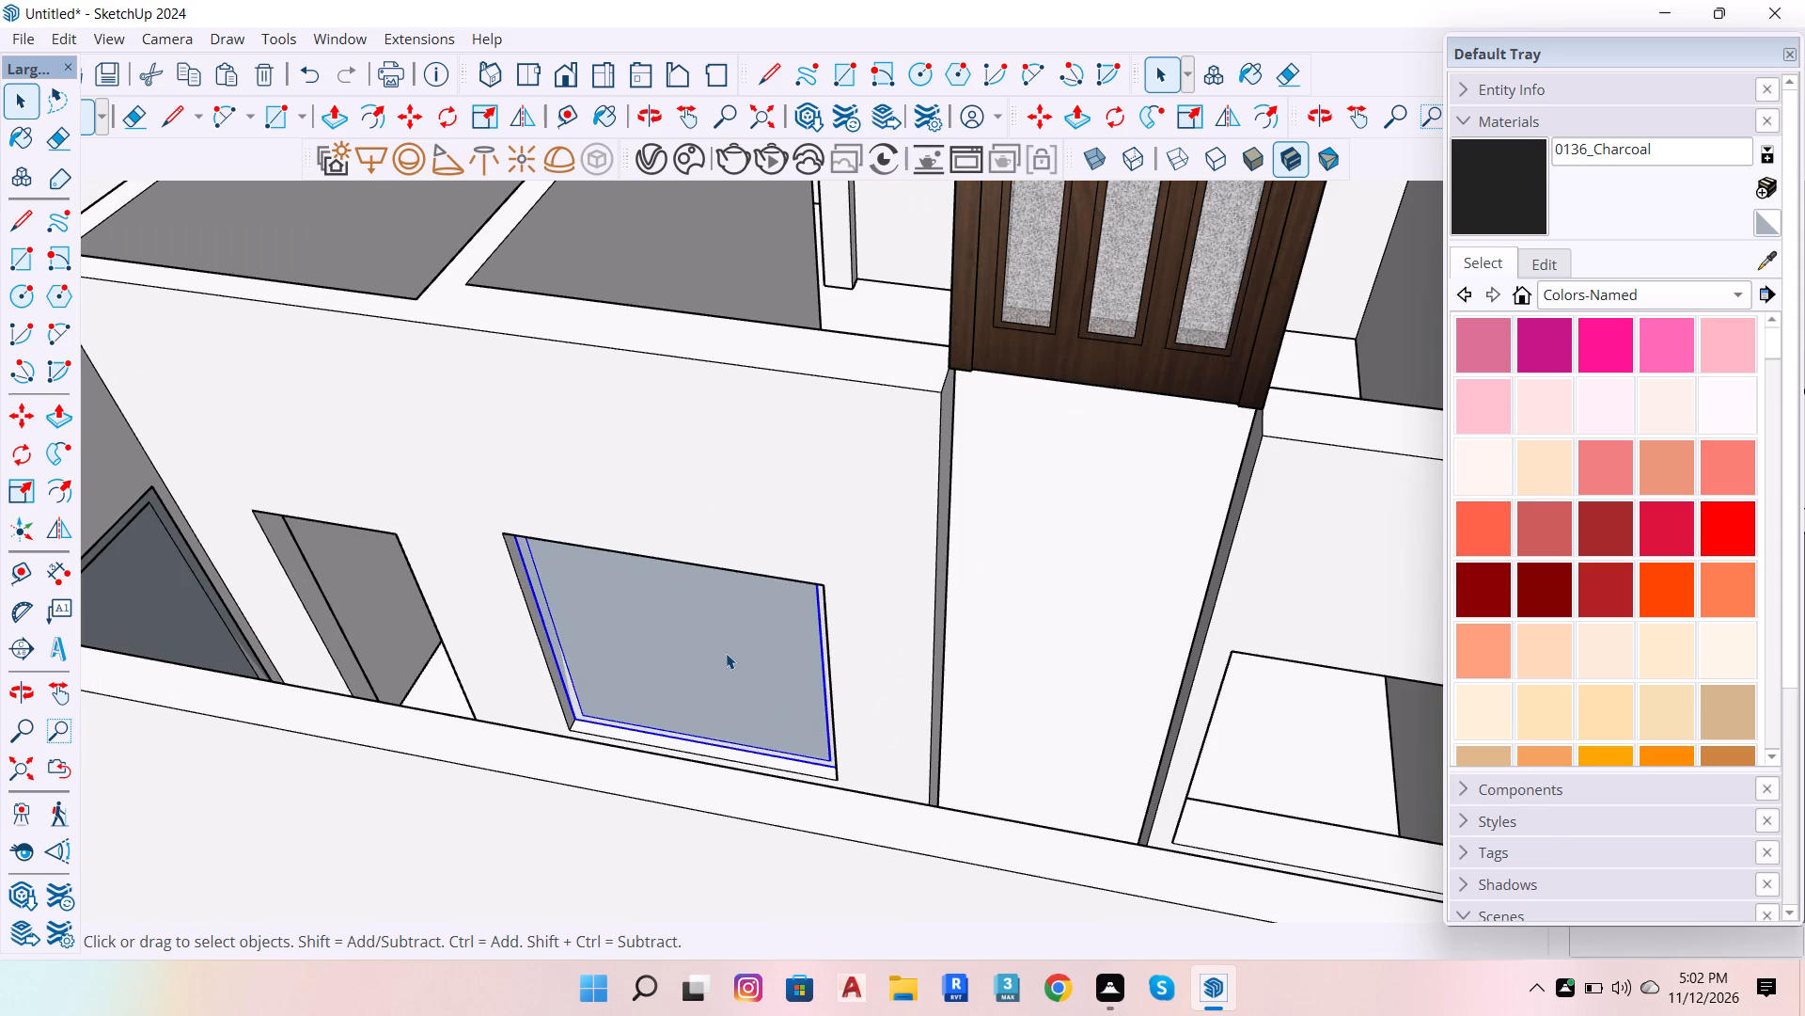
# Delete the window from the short perpendicular wall at the end of the passage beside the doorway wall.
pyautogui.press('space')
pyautogui.write('o')
pyautogui.moveTo(731, 732); pyautogui.dragTo(278, 795)
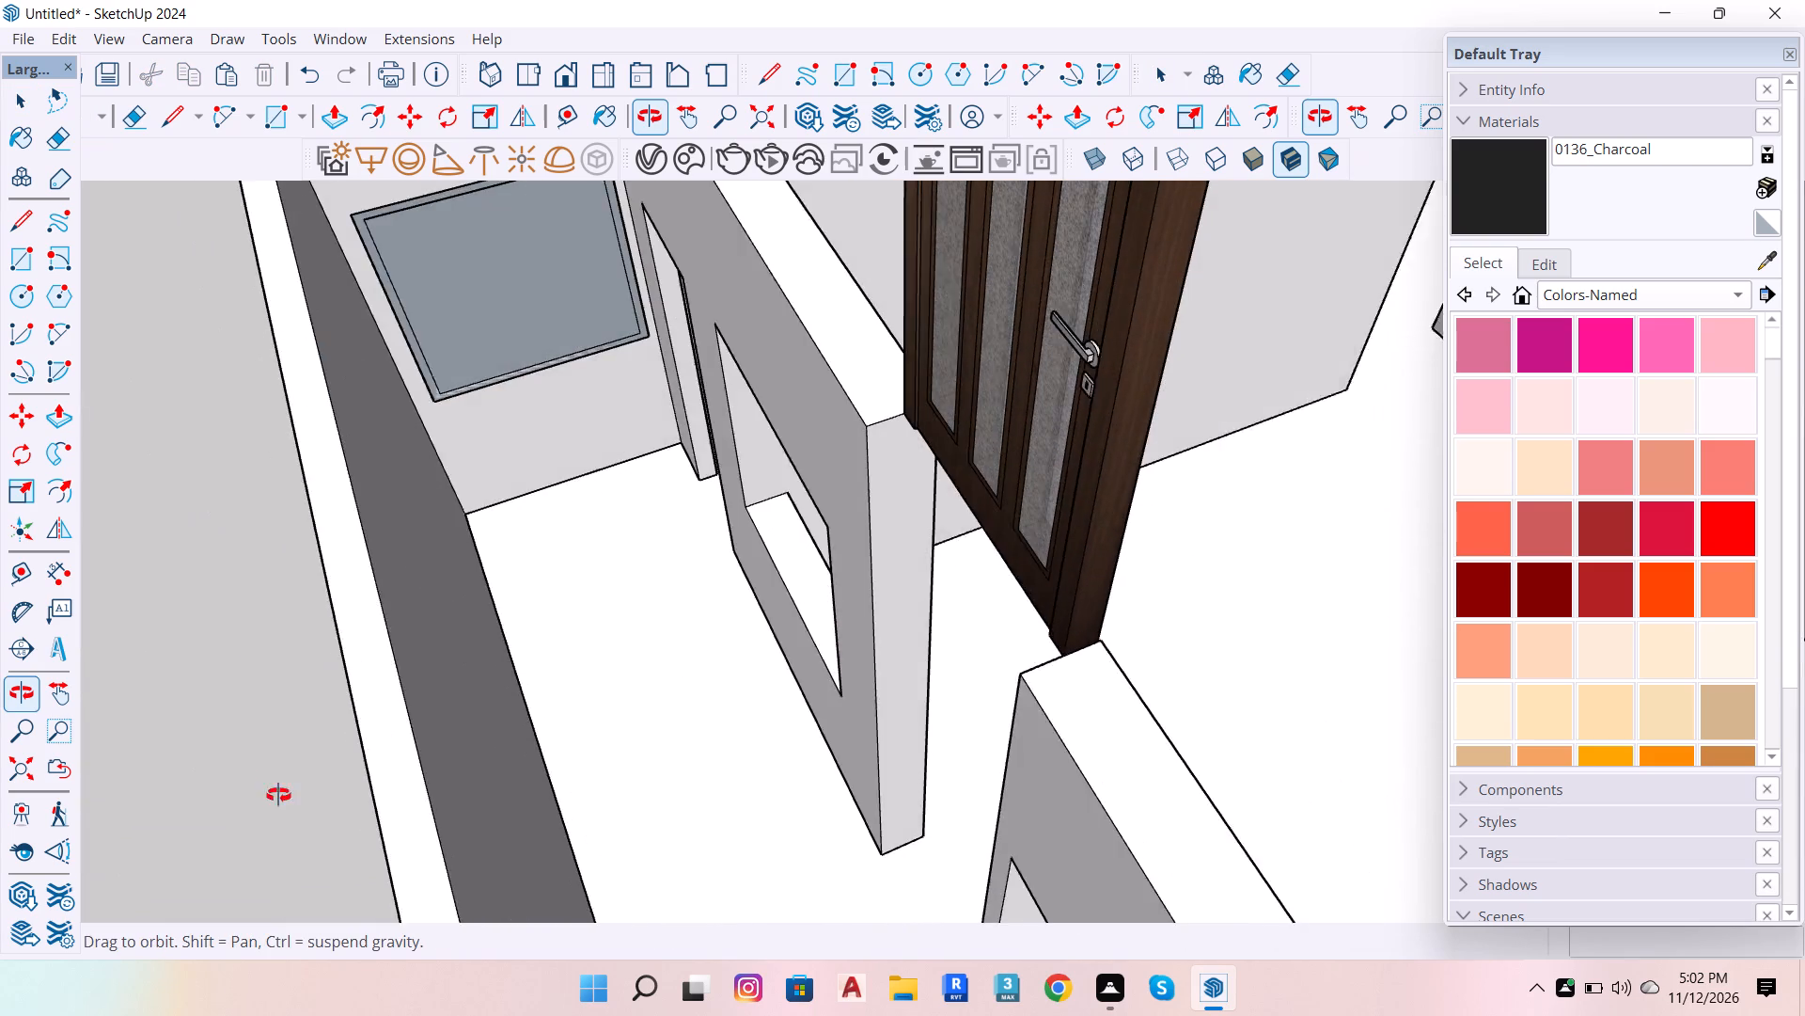
pyautogui.scroll(-6, 903, 611)
pyautogui.press('space')
pyautogui.scroll(2, 735, 426)
pyautogui.click(708, 386)
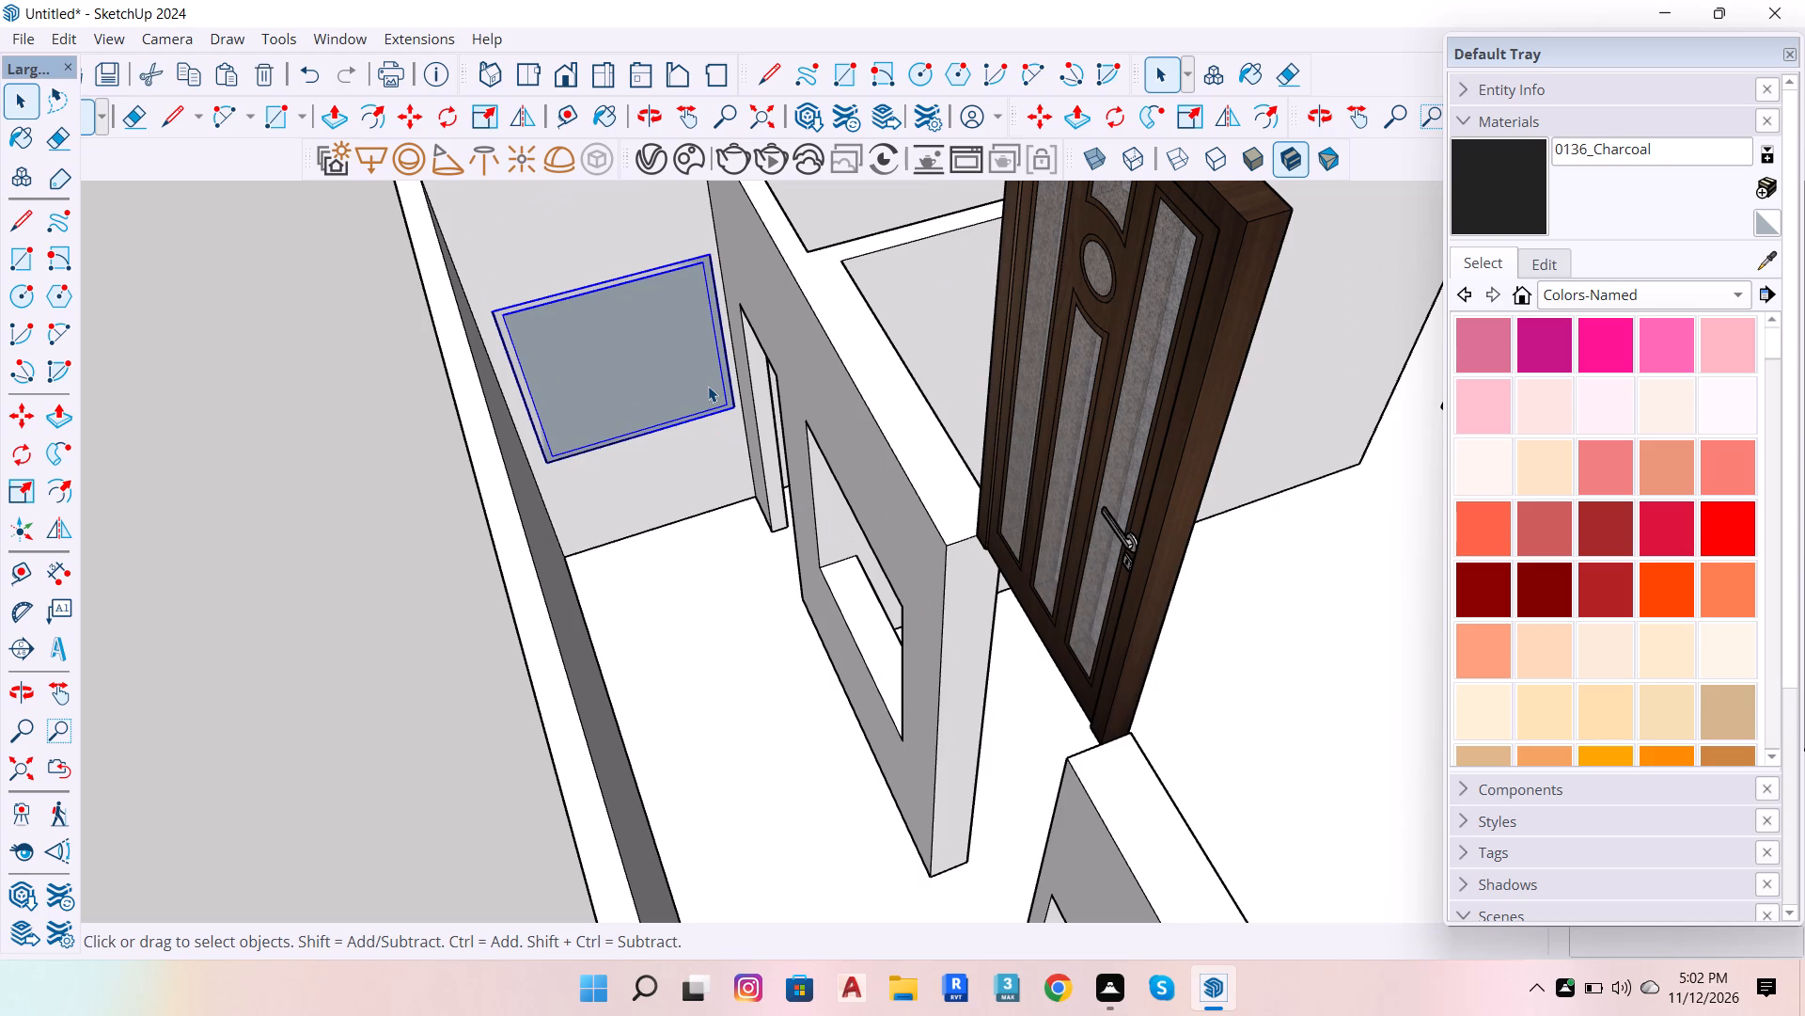
pyautogui.press('Delete')
# Move the door down about 10' from the wall top so its bottom corner sits at floor level against the doorway jamb.
pyautogui.scroll(-6, 733, 446)
pyautogui.click(842, 441)
pyautogui.scroll(-5, 808, 564)
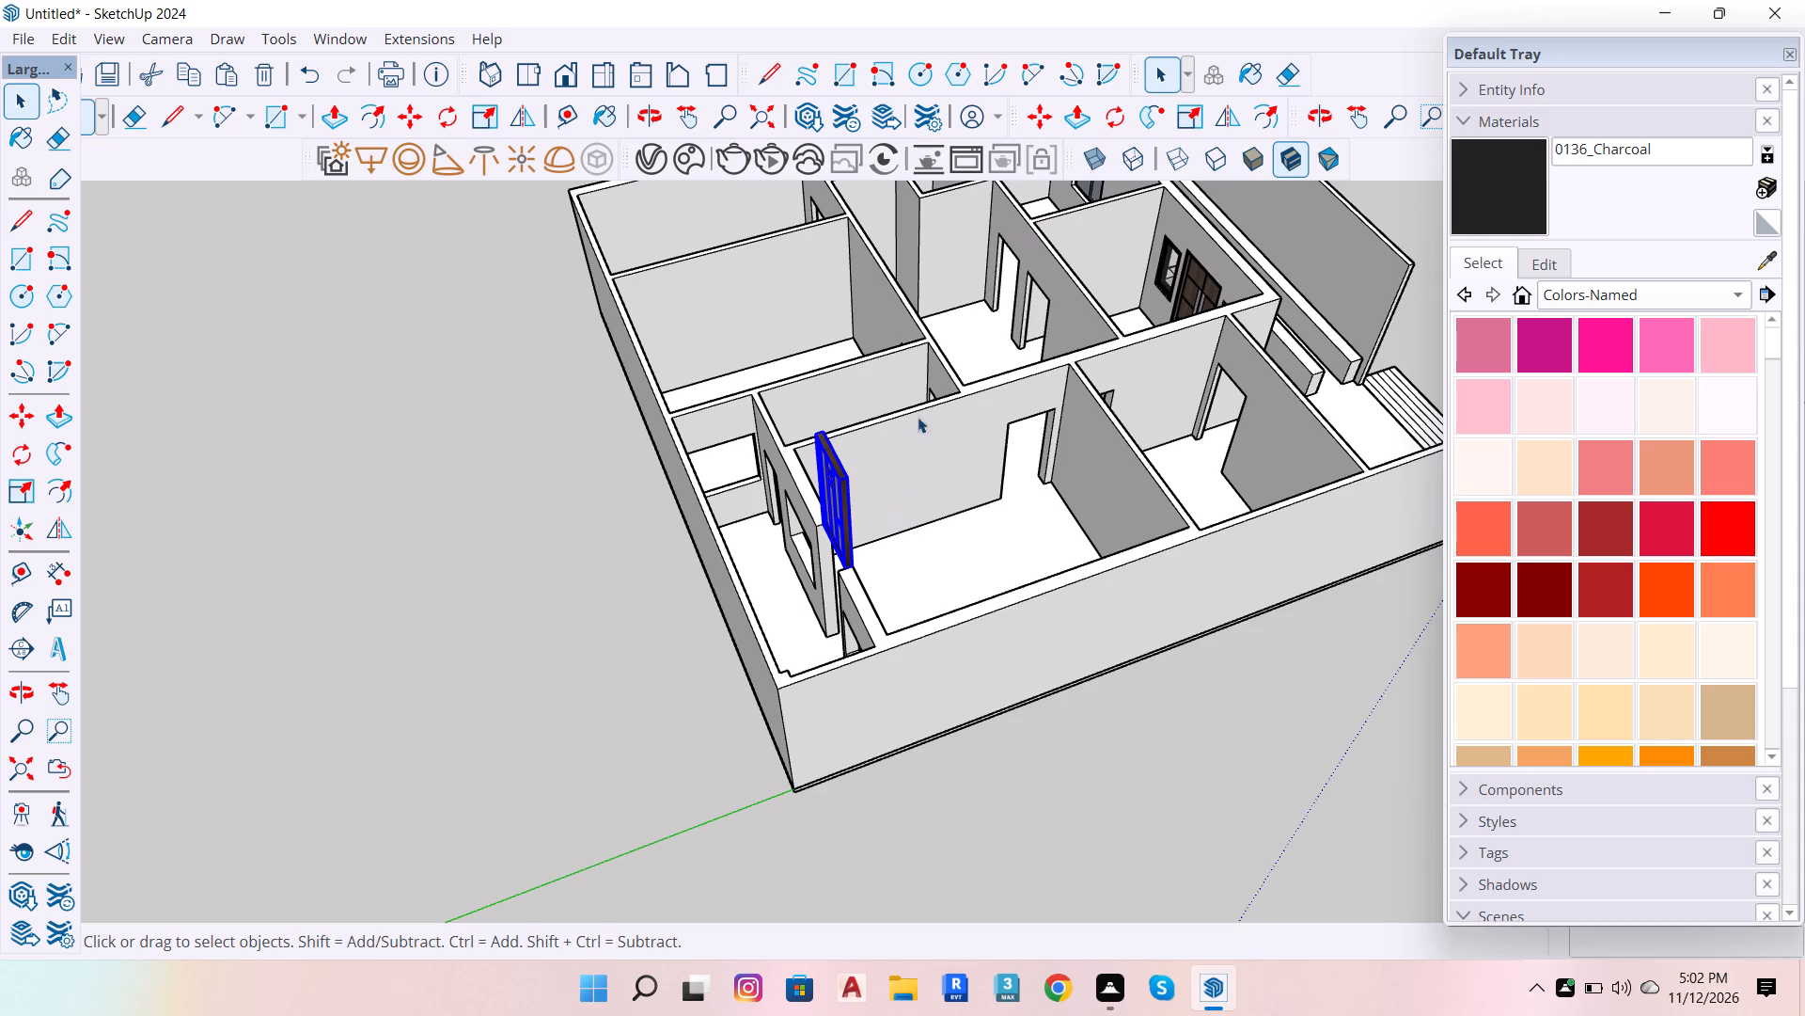
pyautogui.scroll(12, 794, 527)
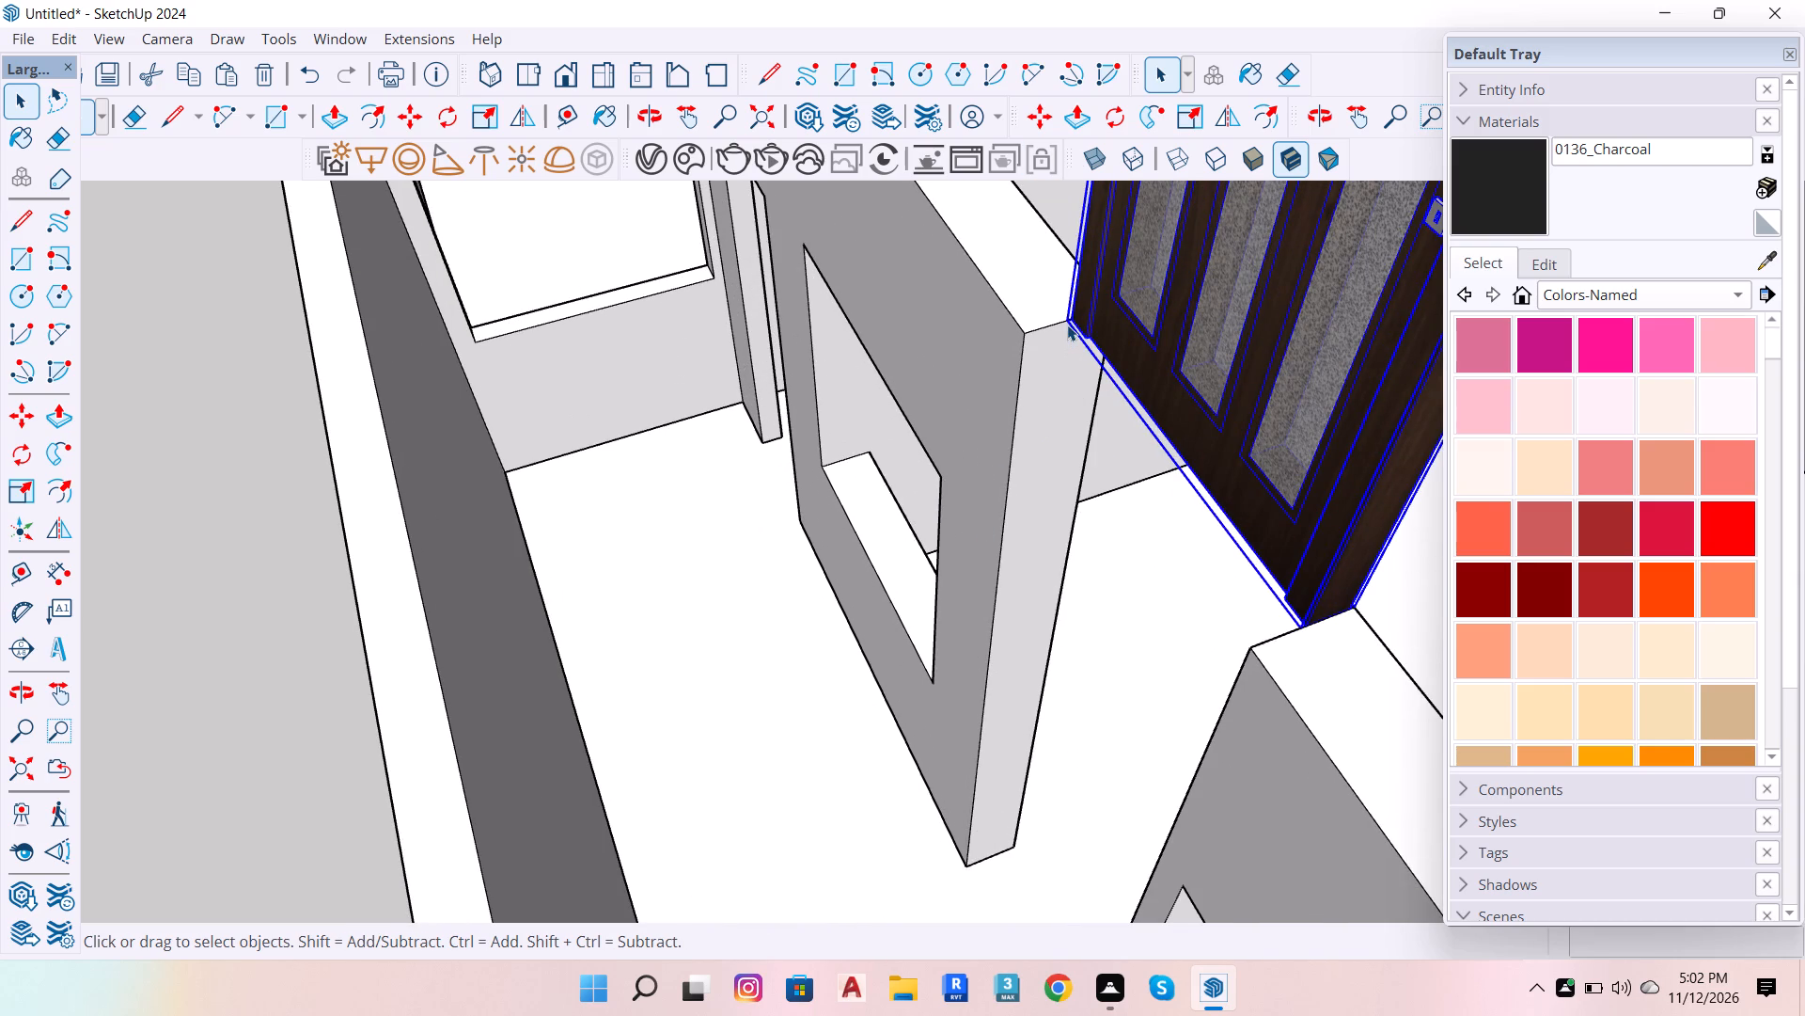
pyautogui.press('m')
pyautogui.scroll(13, 1064, 315)
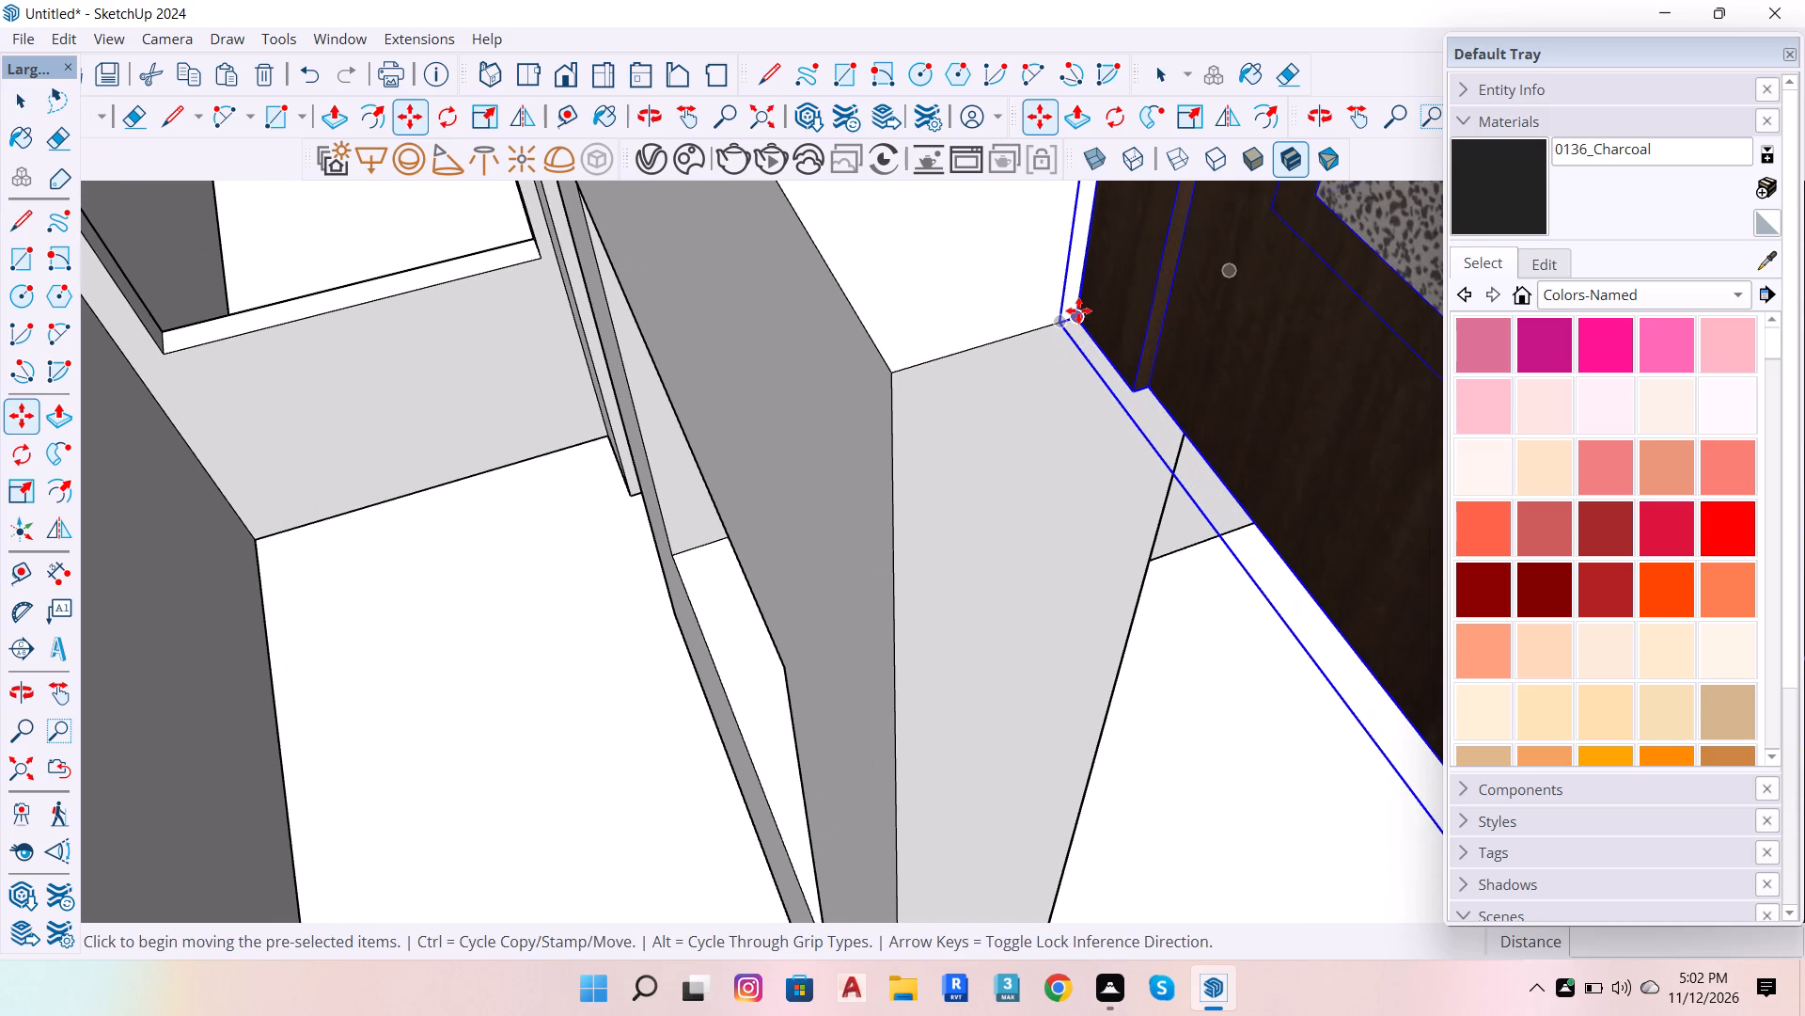
pyautogui.click(1078, 310)
pyautogui.scroll(-11, 1214, 267)
pyautogui.scroll(1, 1139, 736)
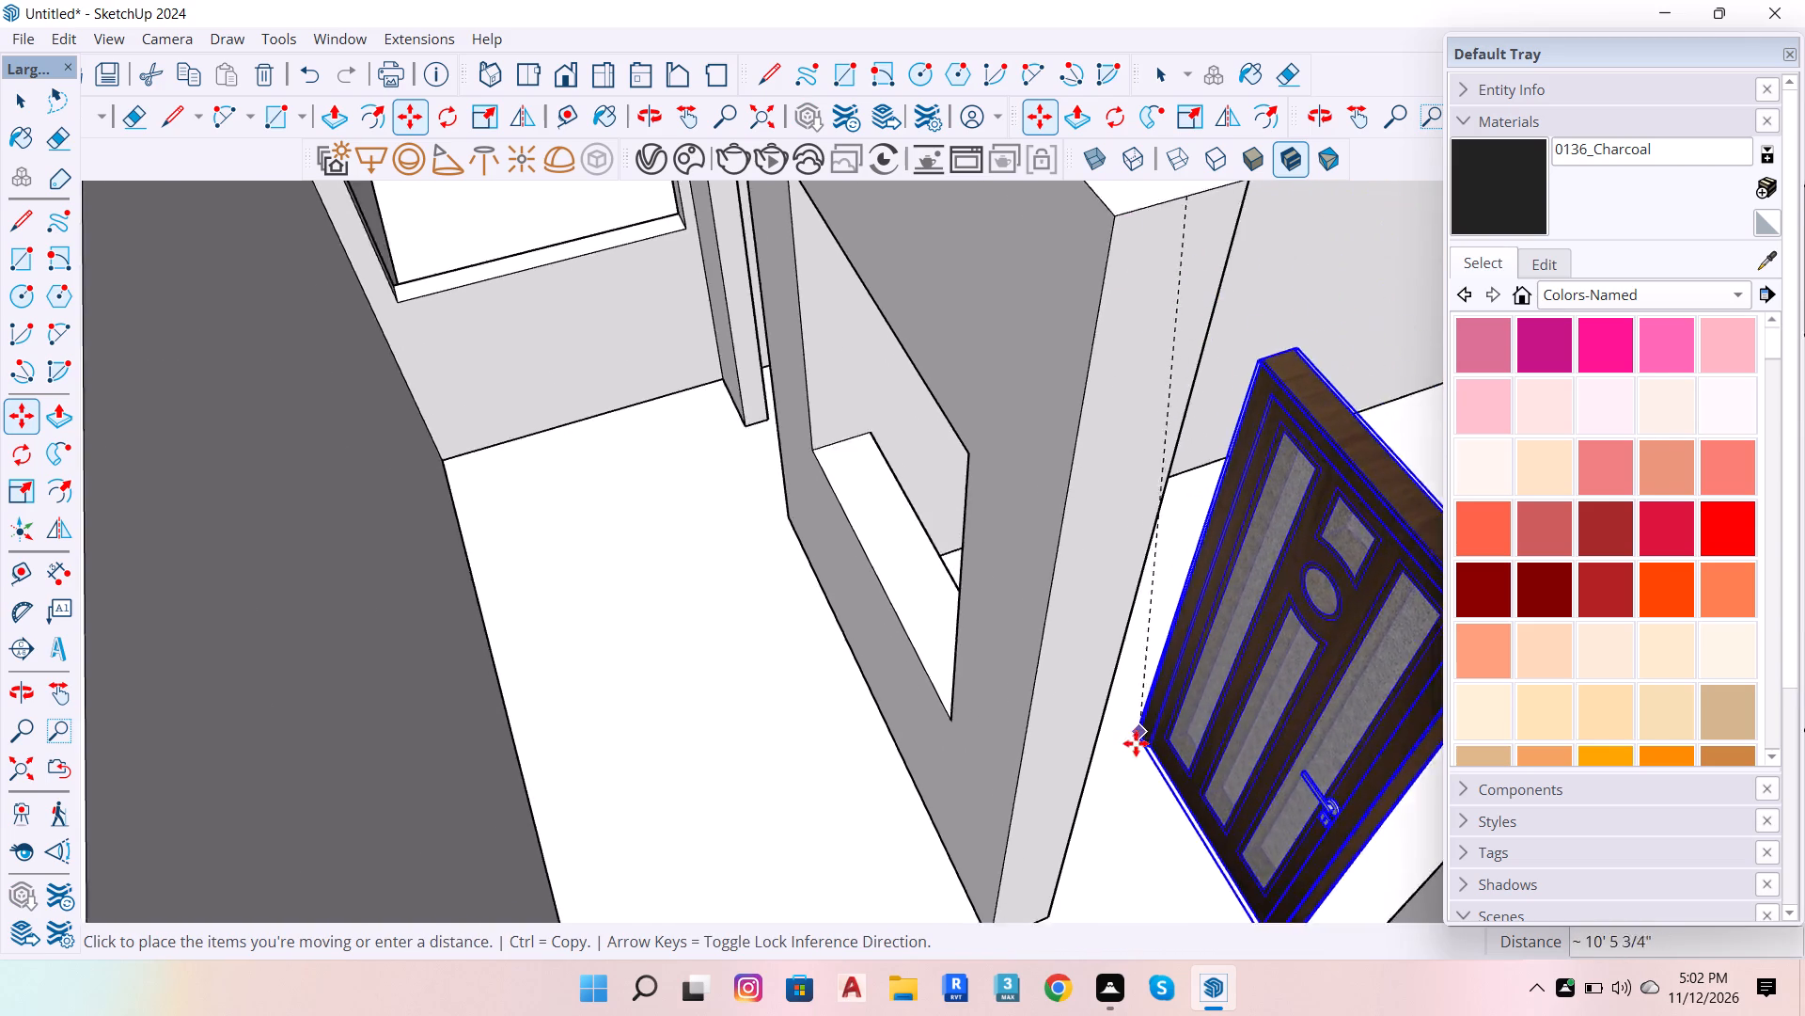
pyautogui.scroll(5, 1136, 743)
pyautogui.scroll(-8, 1305, 541)
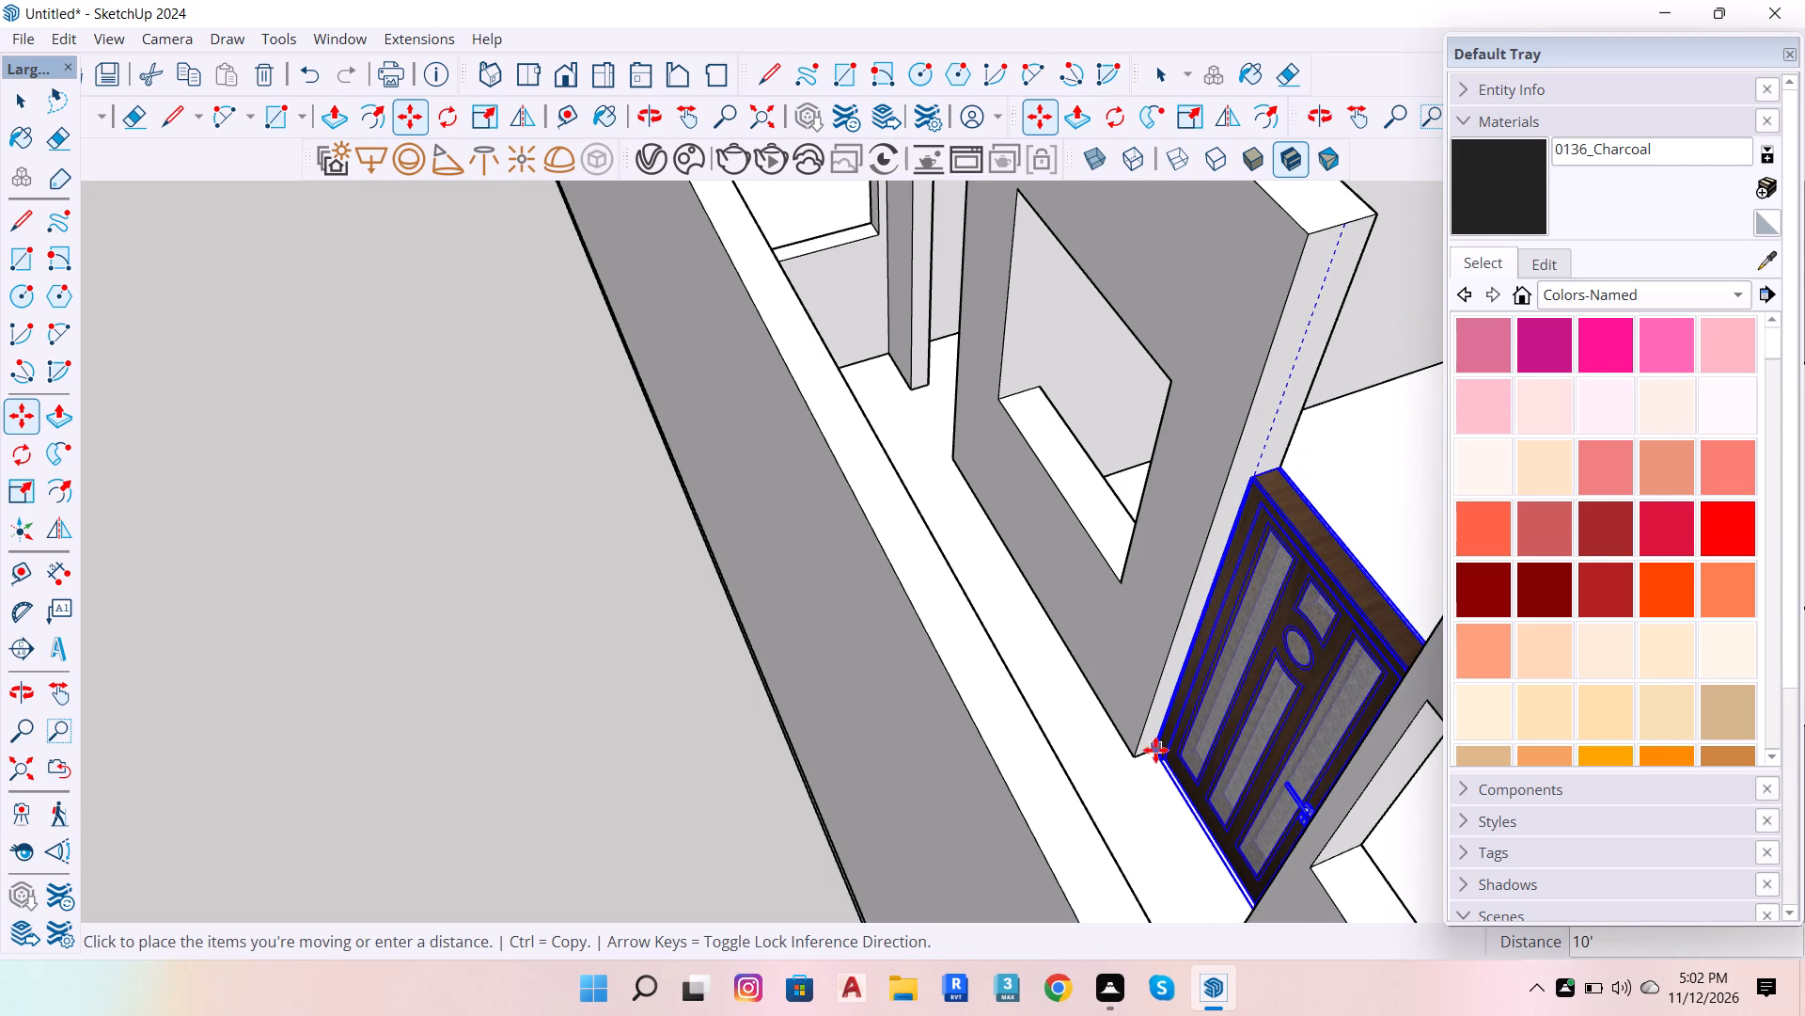
pyautogui.scroll(6, 1146, 755)
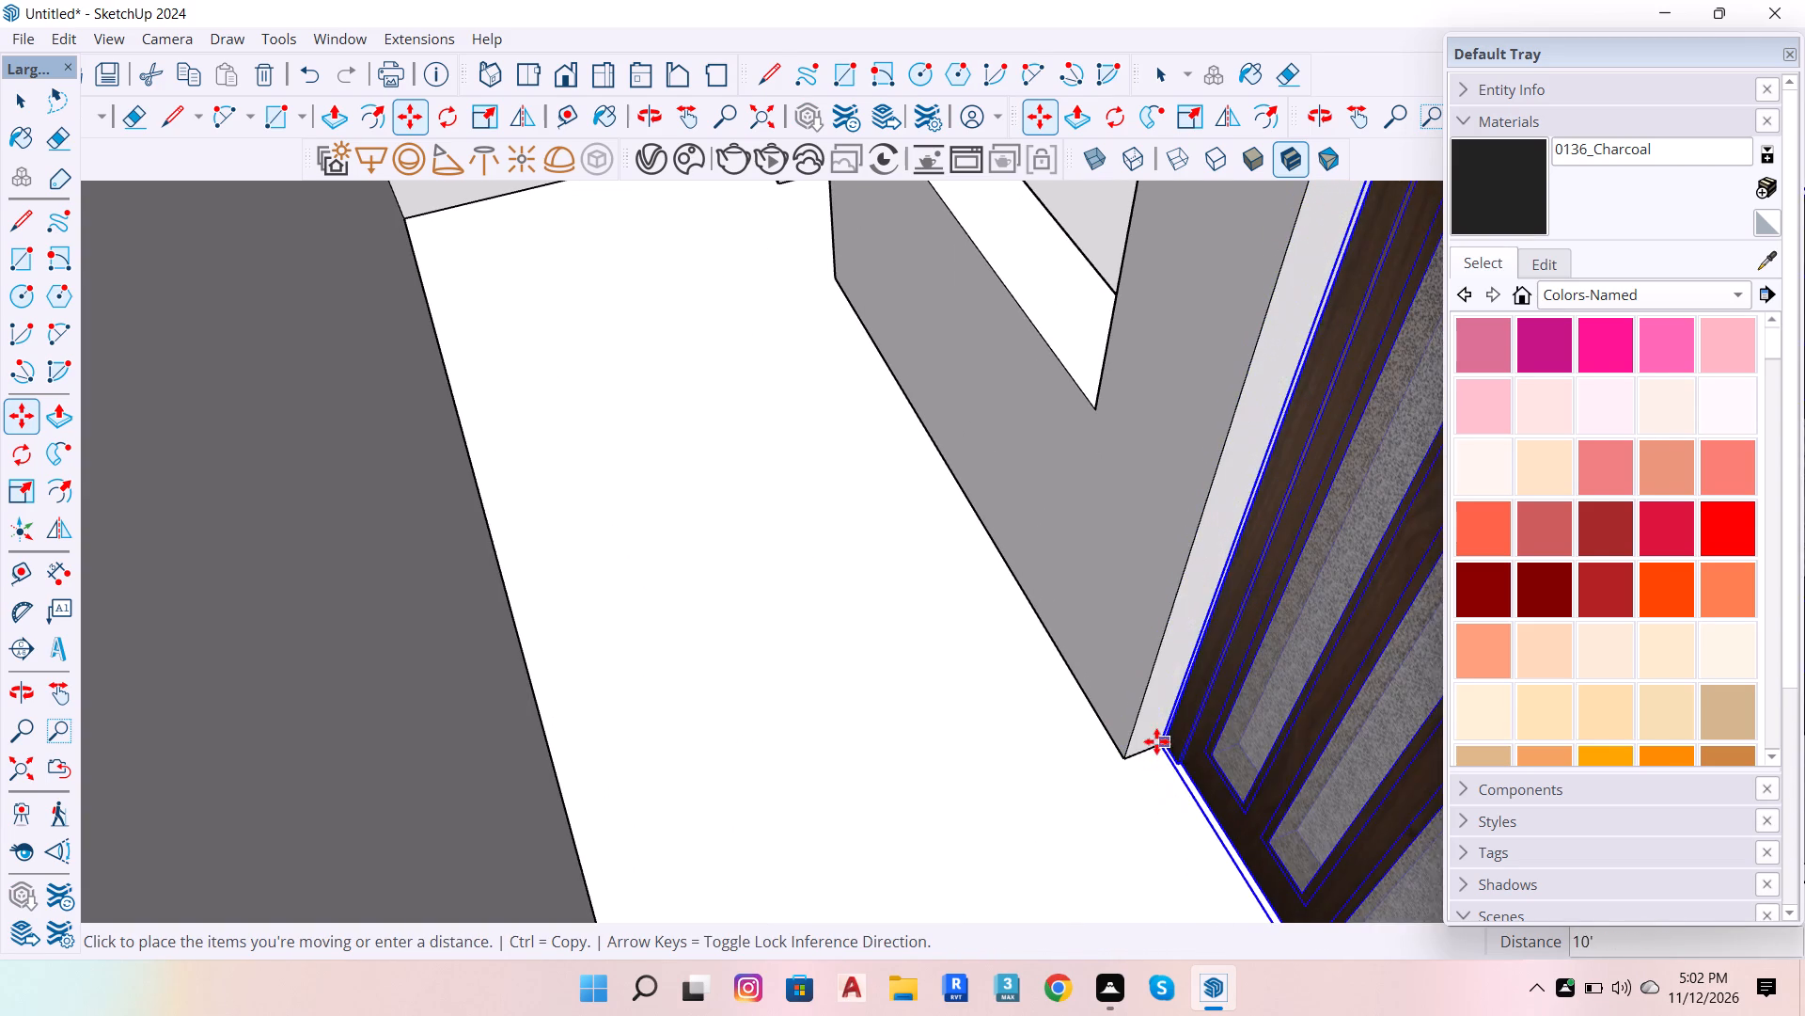
pyautogui.click(1148, 754)
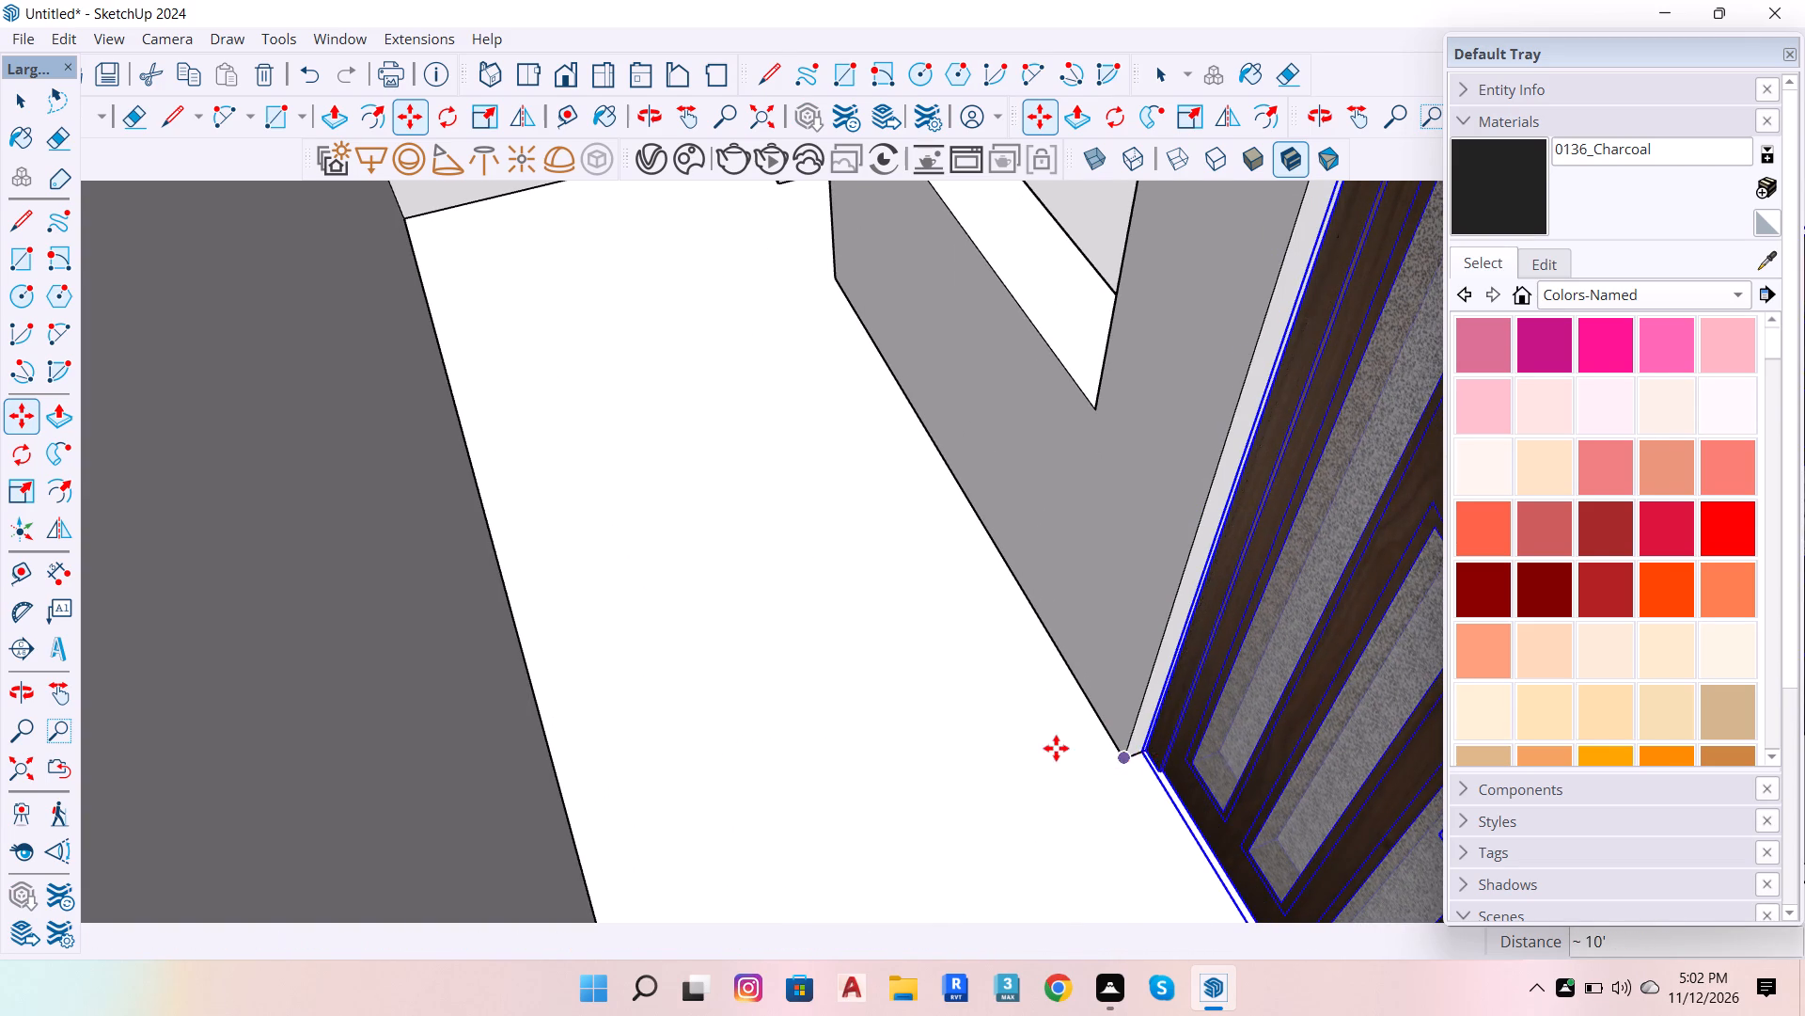
pyautogui.scroll(-13, 1044, 742)
pyautogui.press('space')
# Inside the wall group, copy the top edge of the doorway's end face 3'4" down, just above the door.
pyautogui.scroll(6, 1205, 627)
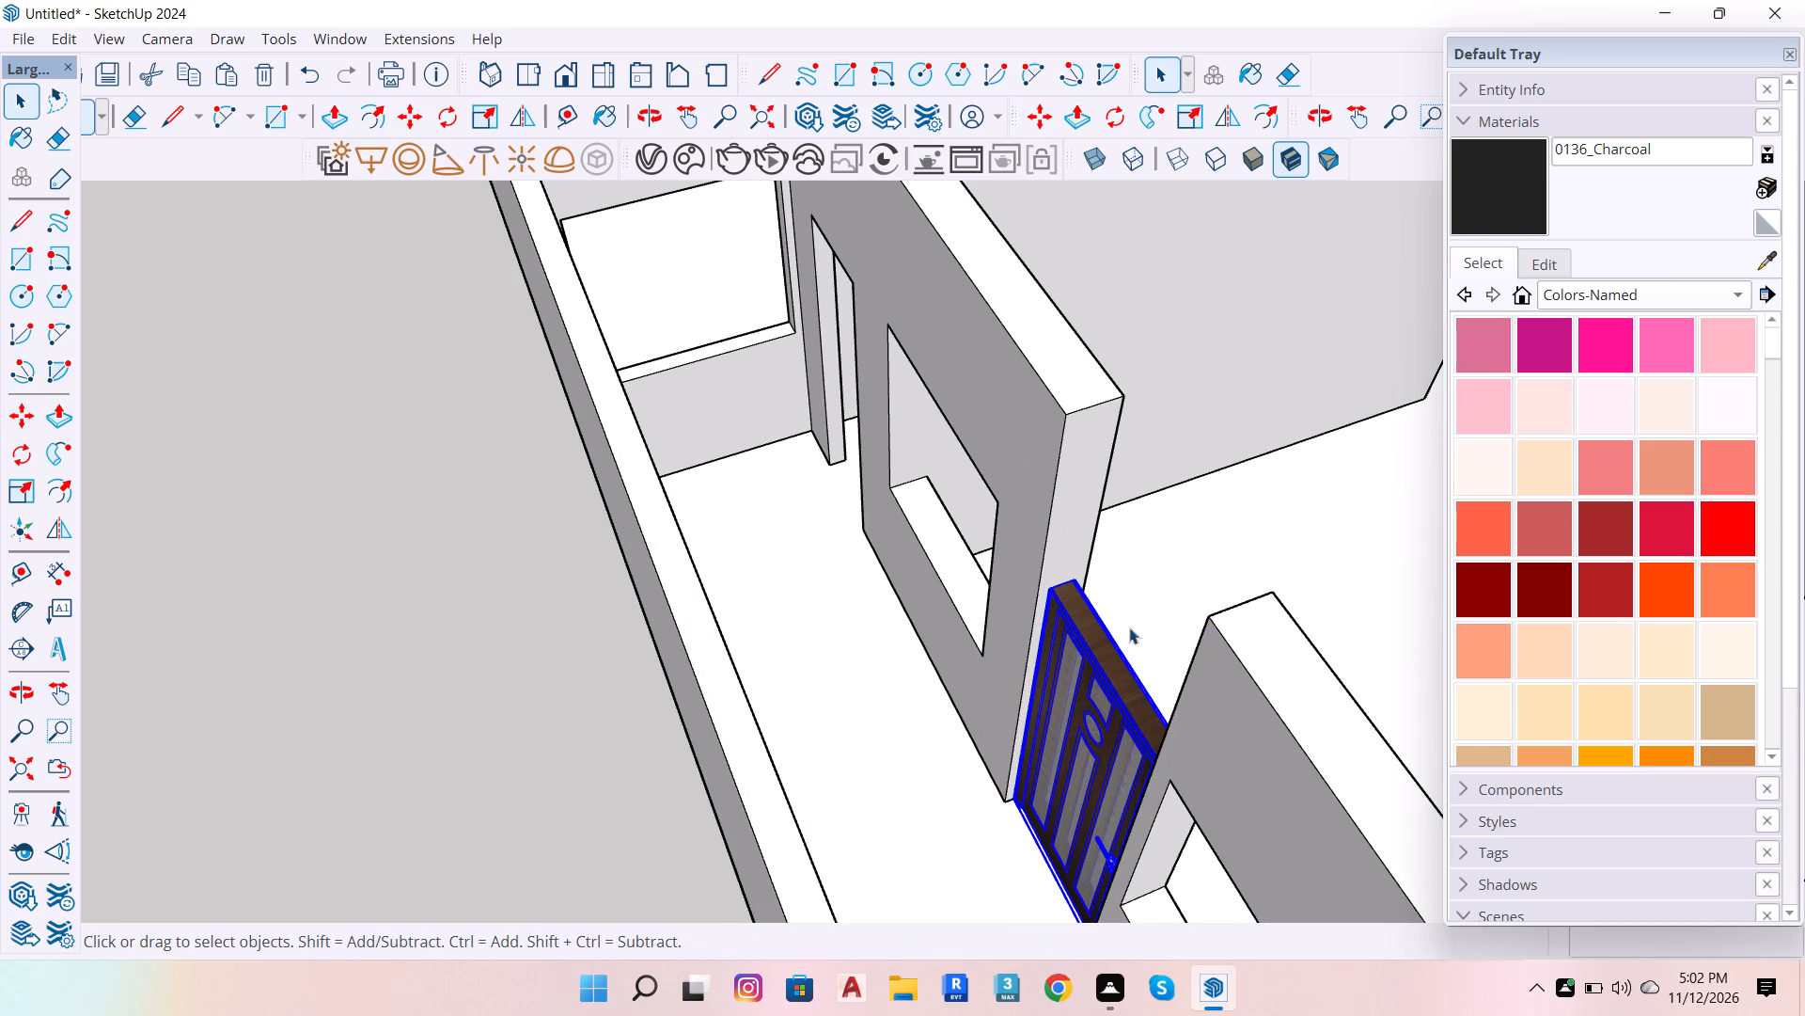
pyautogui.press('o')
pyautogui.moveTo(984, 674); pyautogui.dragTo(1342, 741)
pyautogui.scroll(10, 1292, 668)
pyautogui.scroll(6, 943, 782)
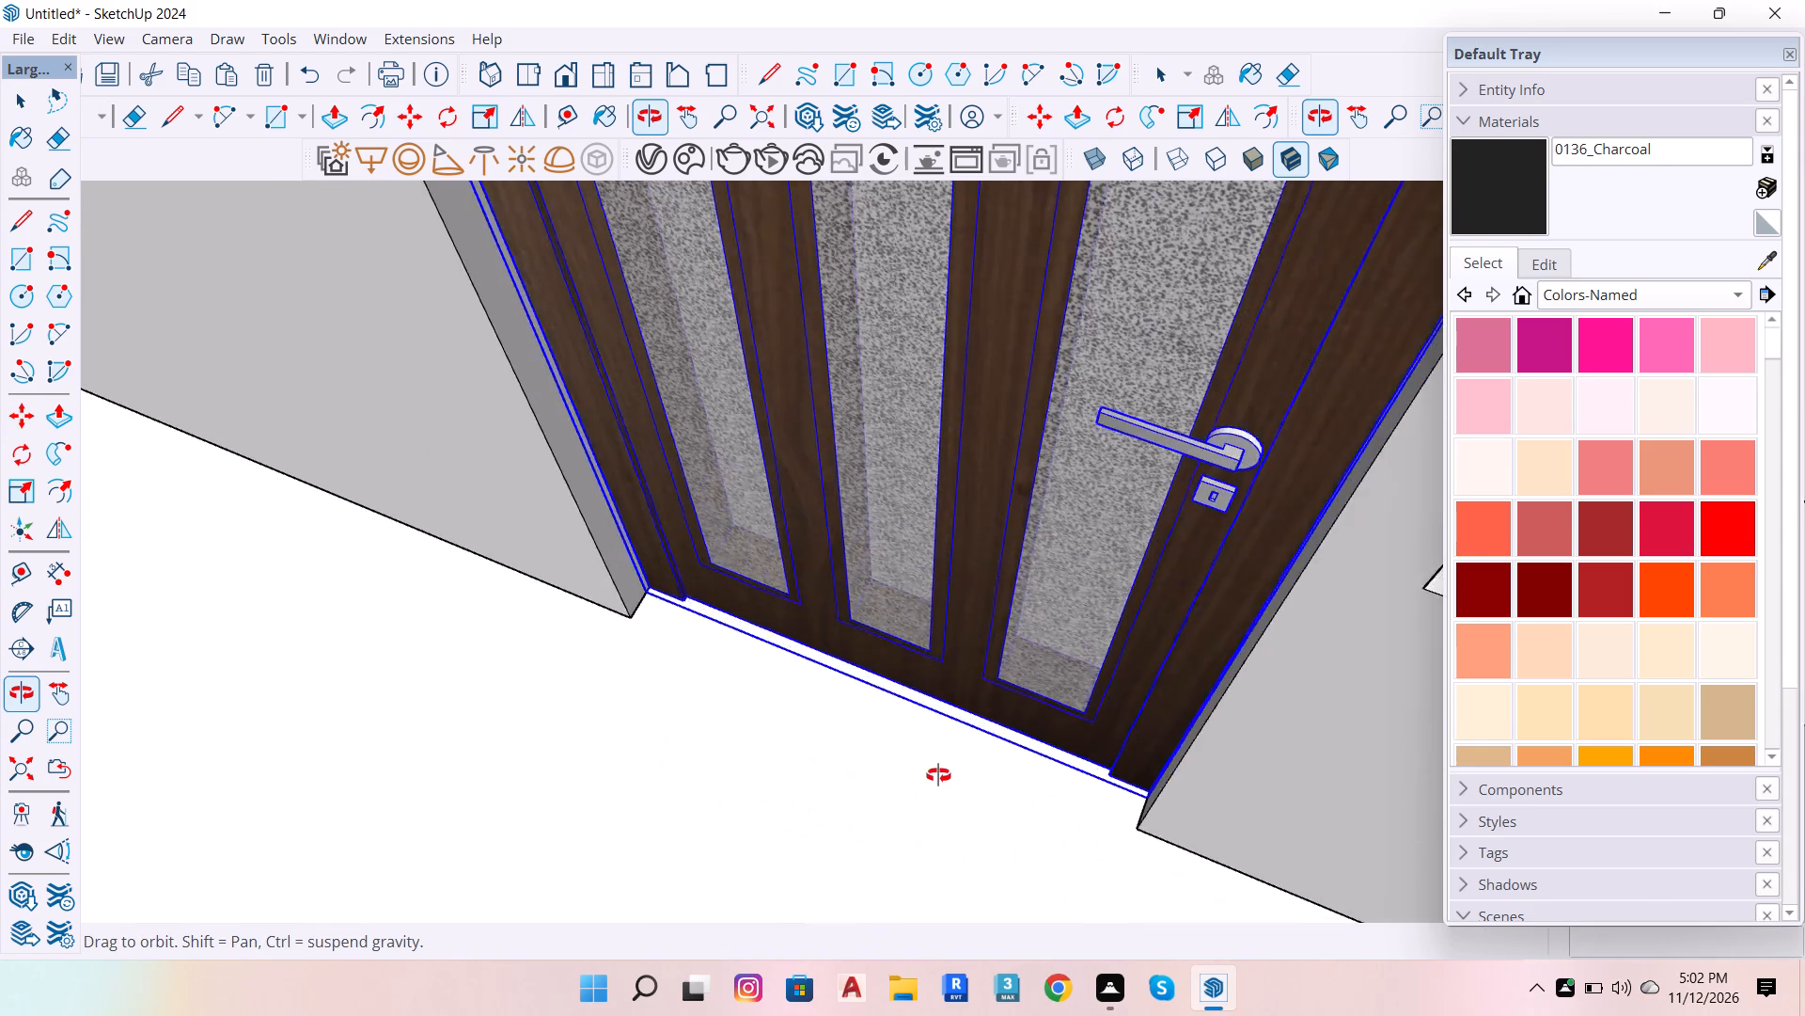
pyautogui.scroll(2, 938, 775)
pyautogui.scroll(-7, 1405, 1015)
pyautogui.scroll(-14, 982, 756)
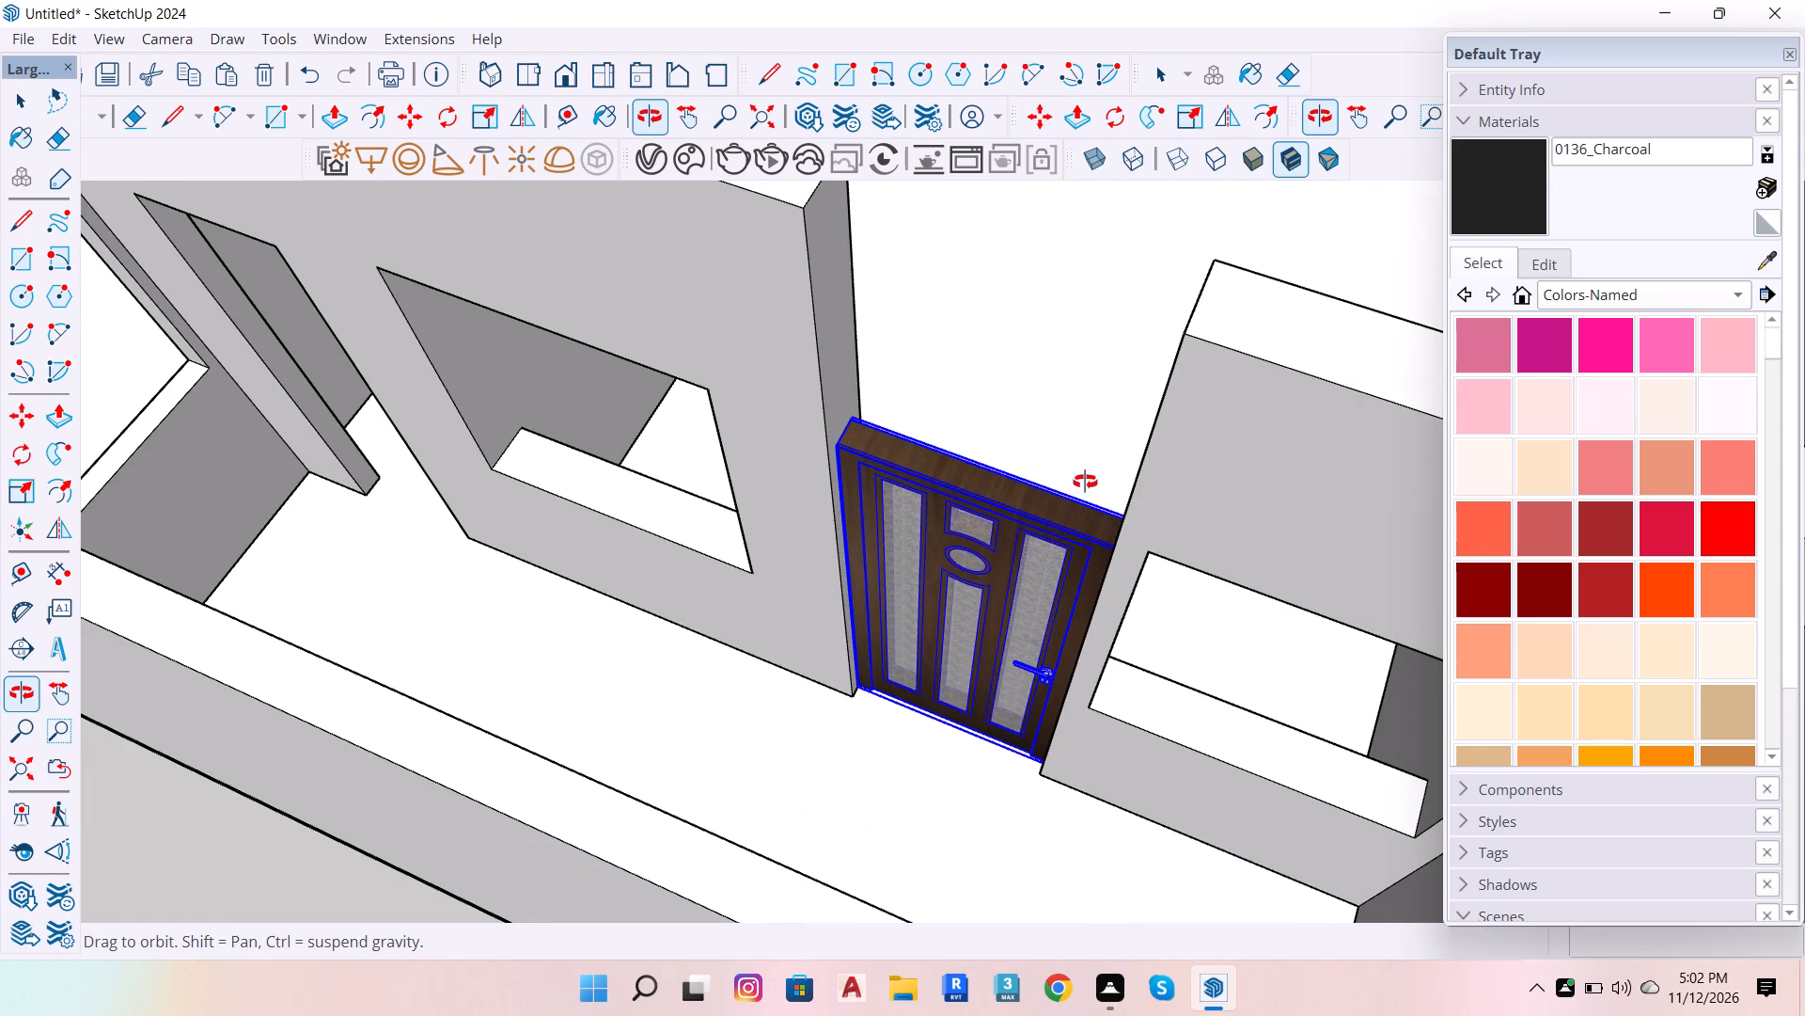
pyautogui.press('space')
pyautogui.scroll(-7, 961, 463)
pyautogui.scroll(6, 961, 321)
pyautogui.doubleClick(720, 420)
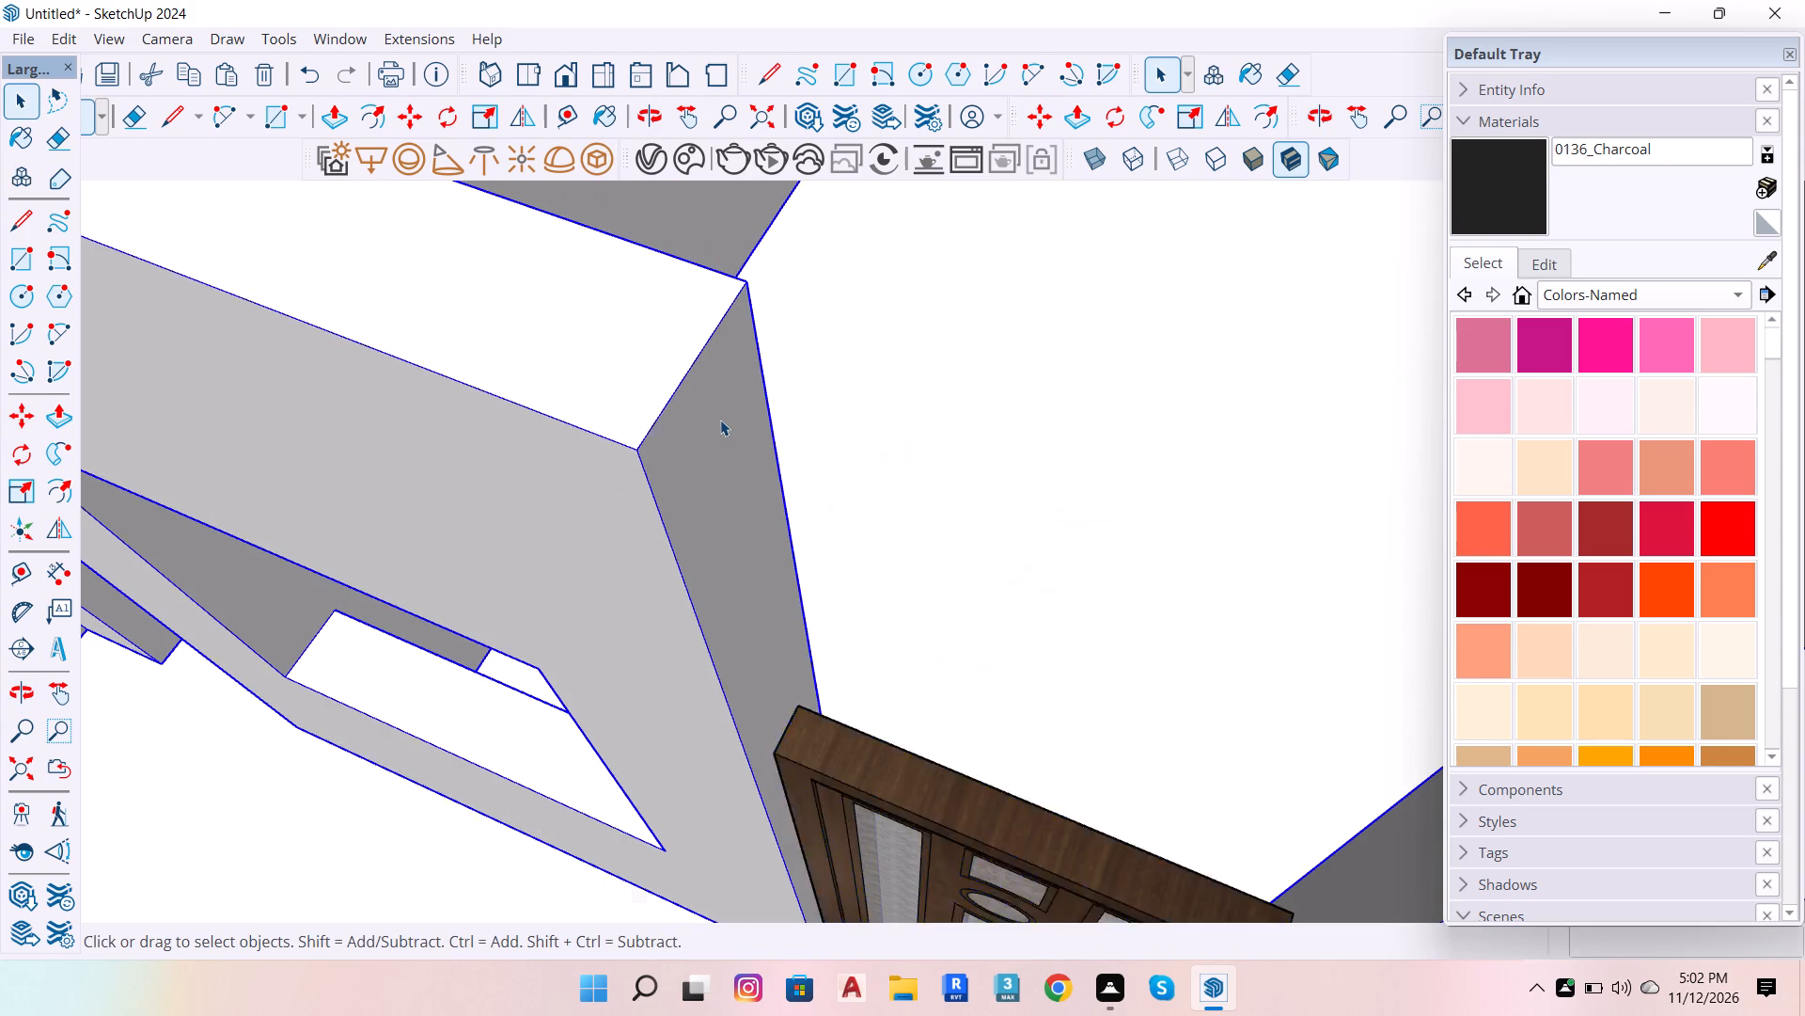
pyautogui.click(704, 352)
pyautogui.press('m')
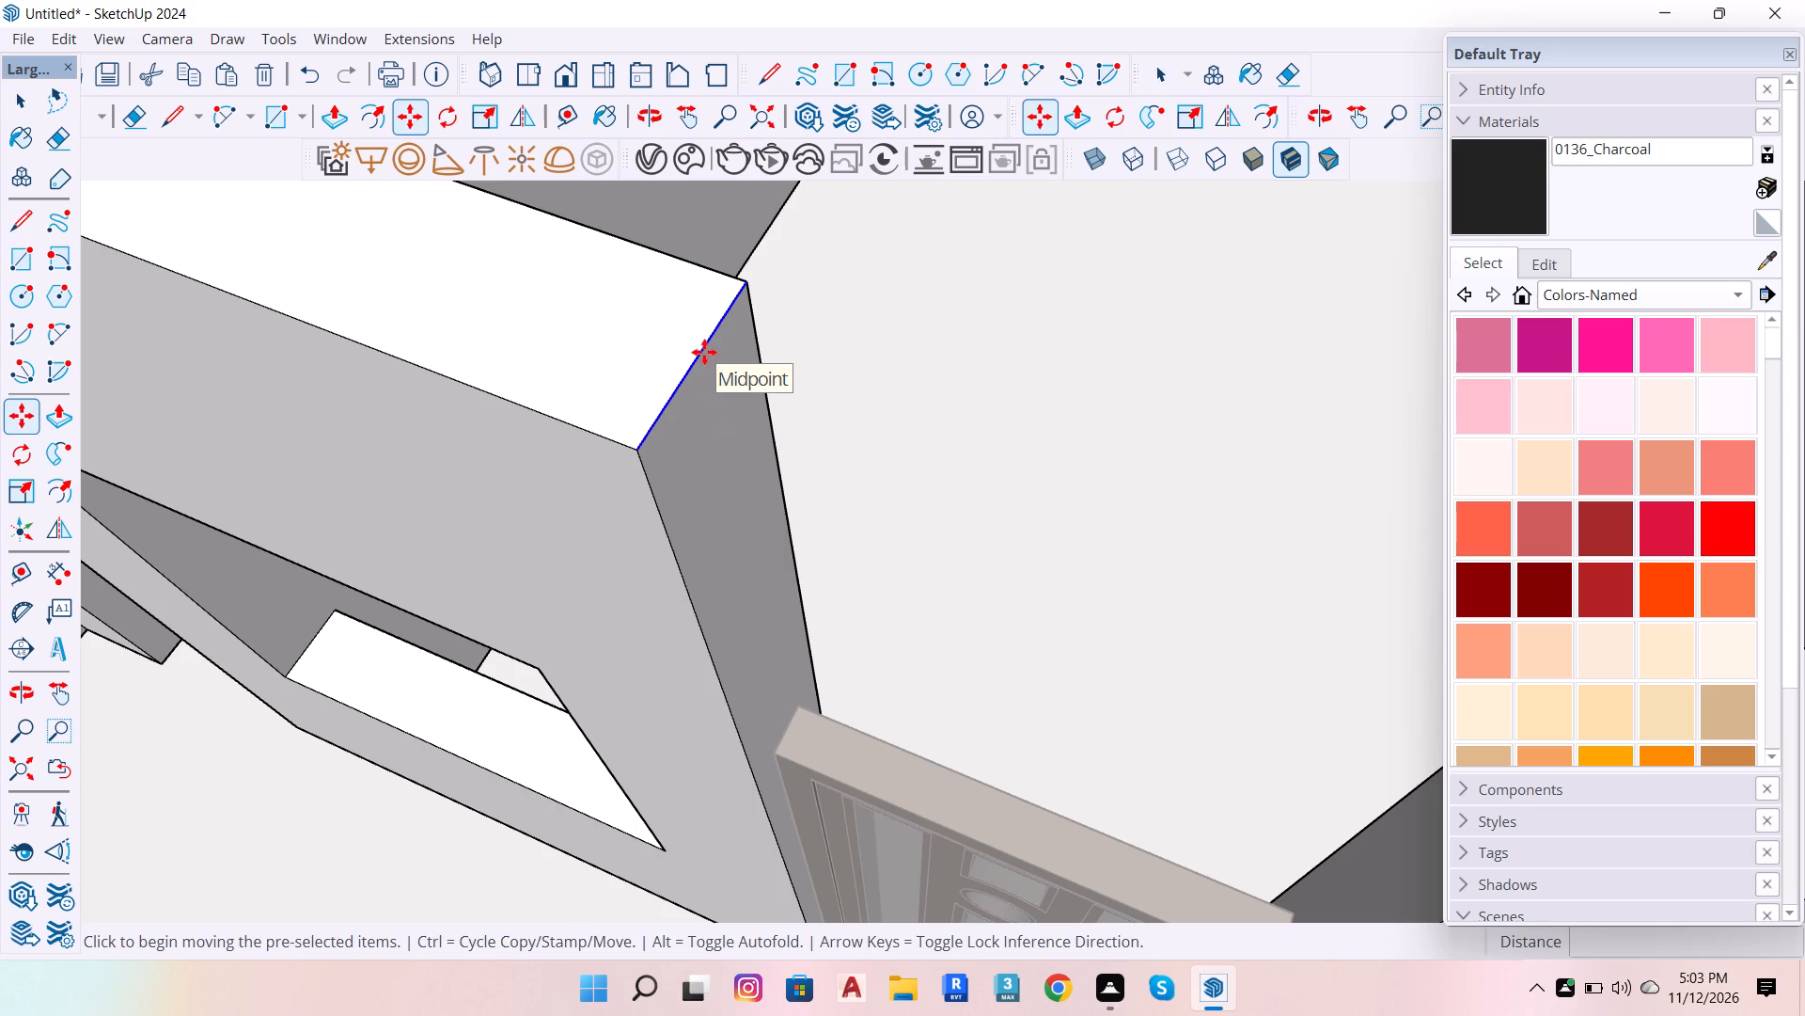
pyautogui.click(704, 352)
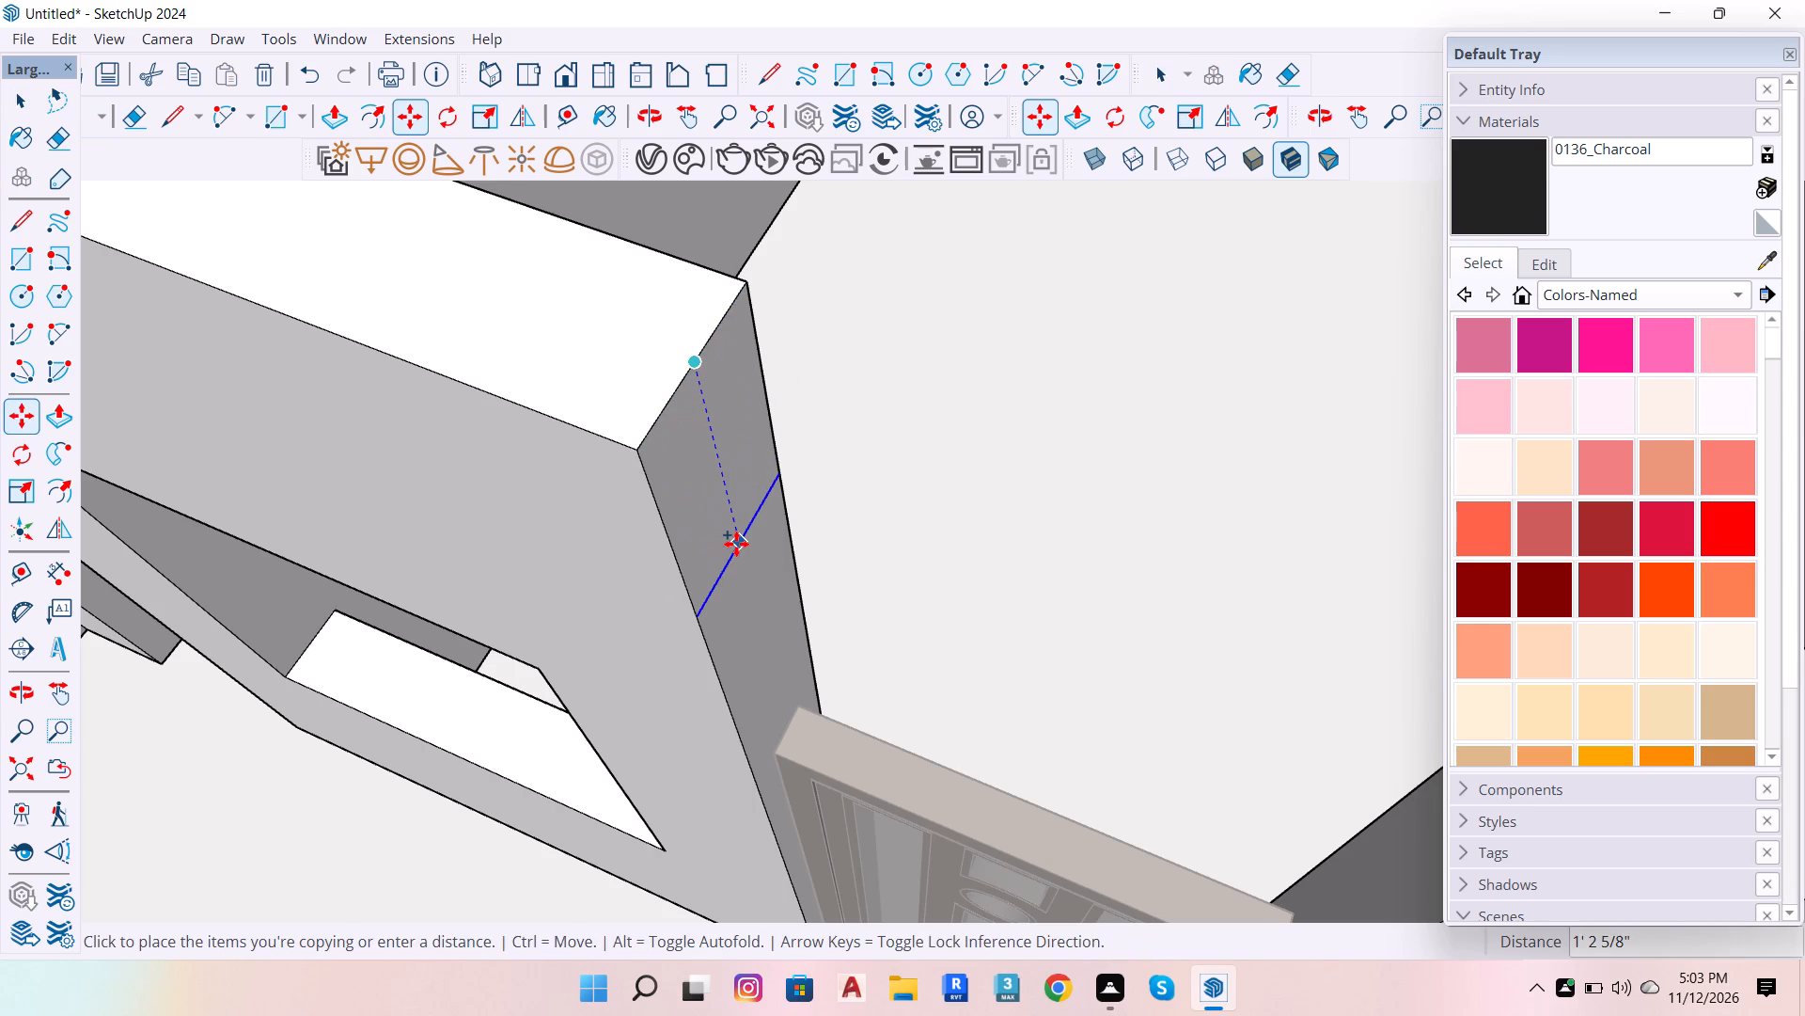
pyautogui.write("3'4")
pyautogui.press('Return')
pyautogui.scroll(-5, 736, 544)
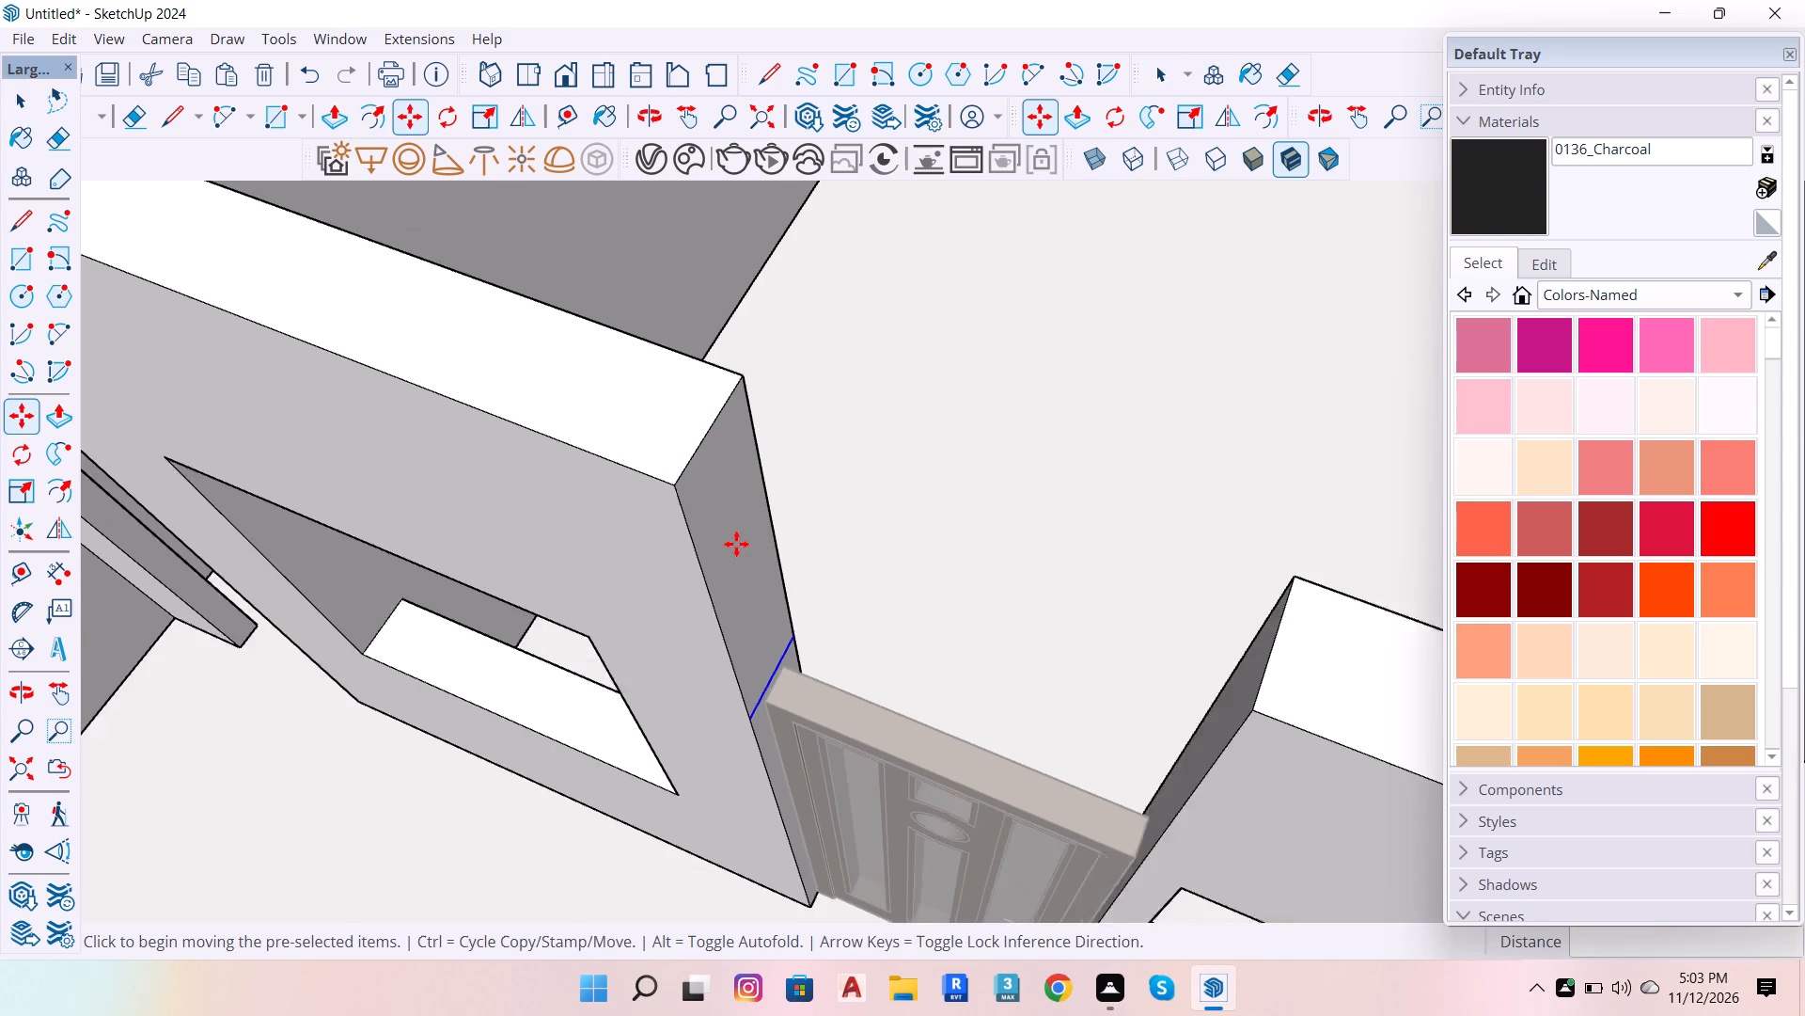
# Push/Pull the upper part of the end face 3' across the opening to the opposite jamb to close the wall above the door.
pyautogui.press('space')
pyautogui.click(757, 542)
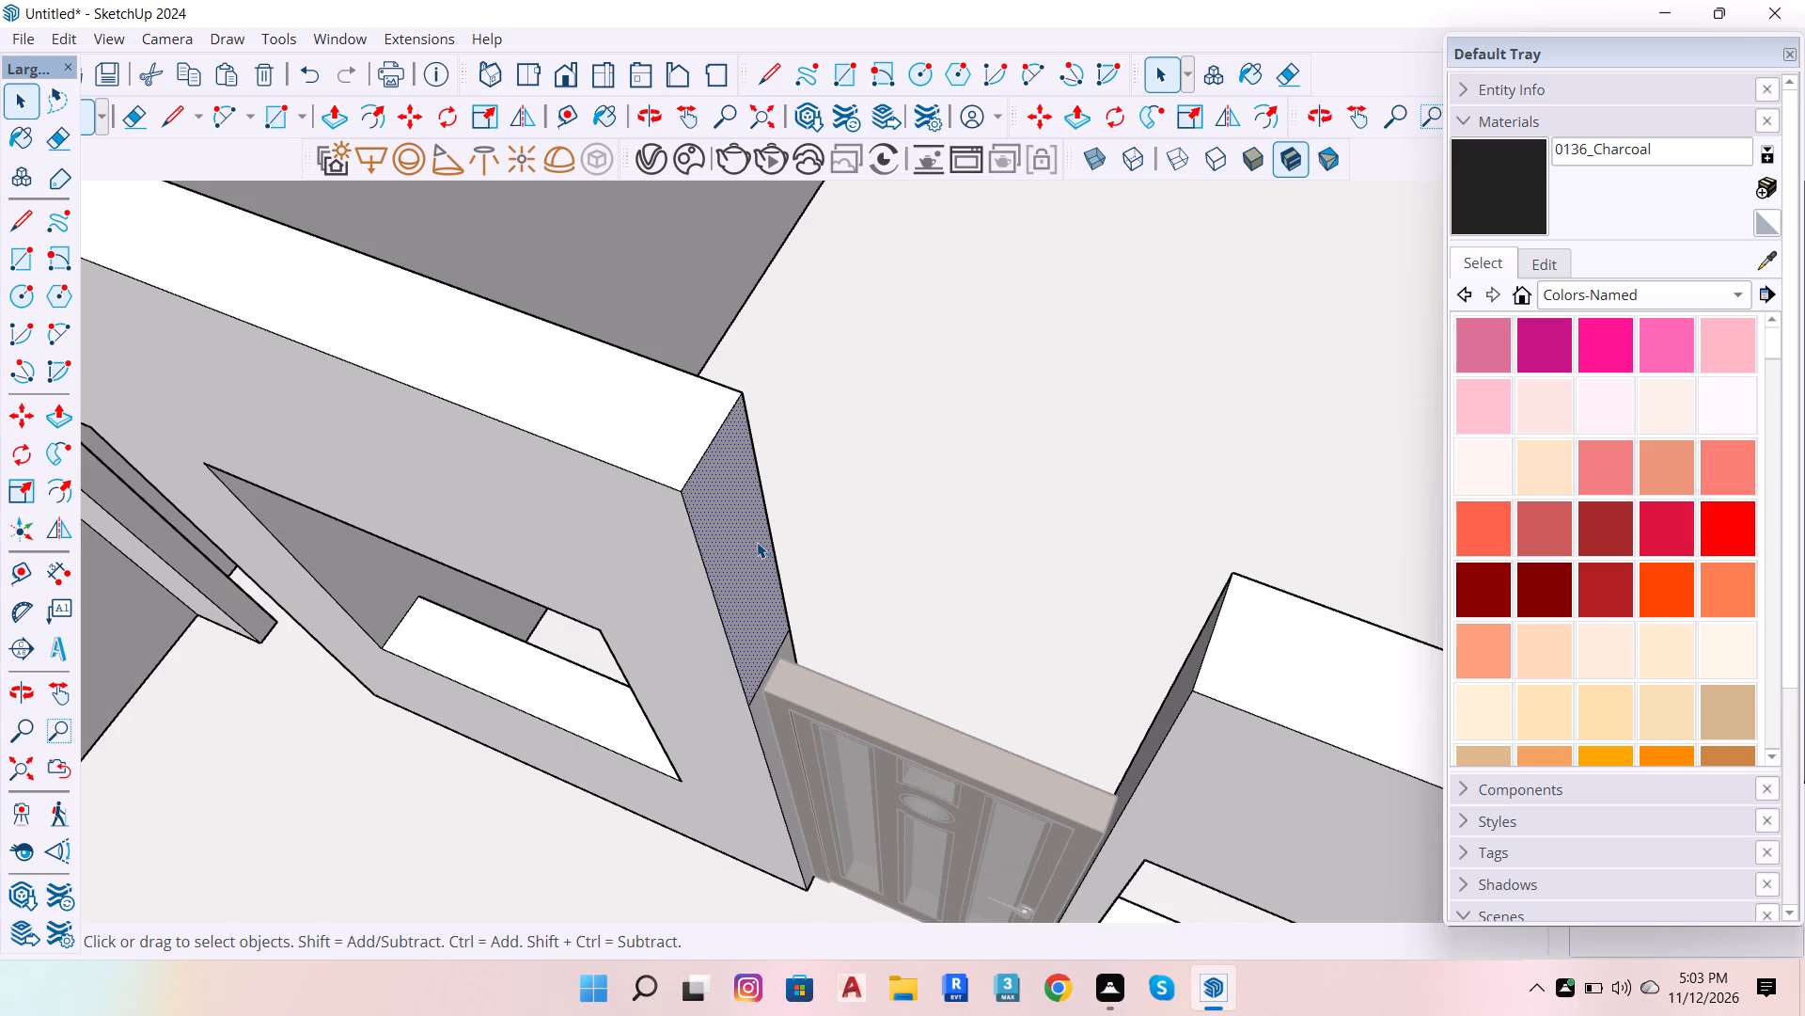
pyautogui.press('p')
pyautogui.click(757, 542)
pyautogui.click(1164, 740)
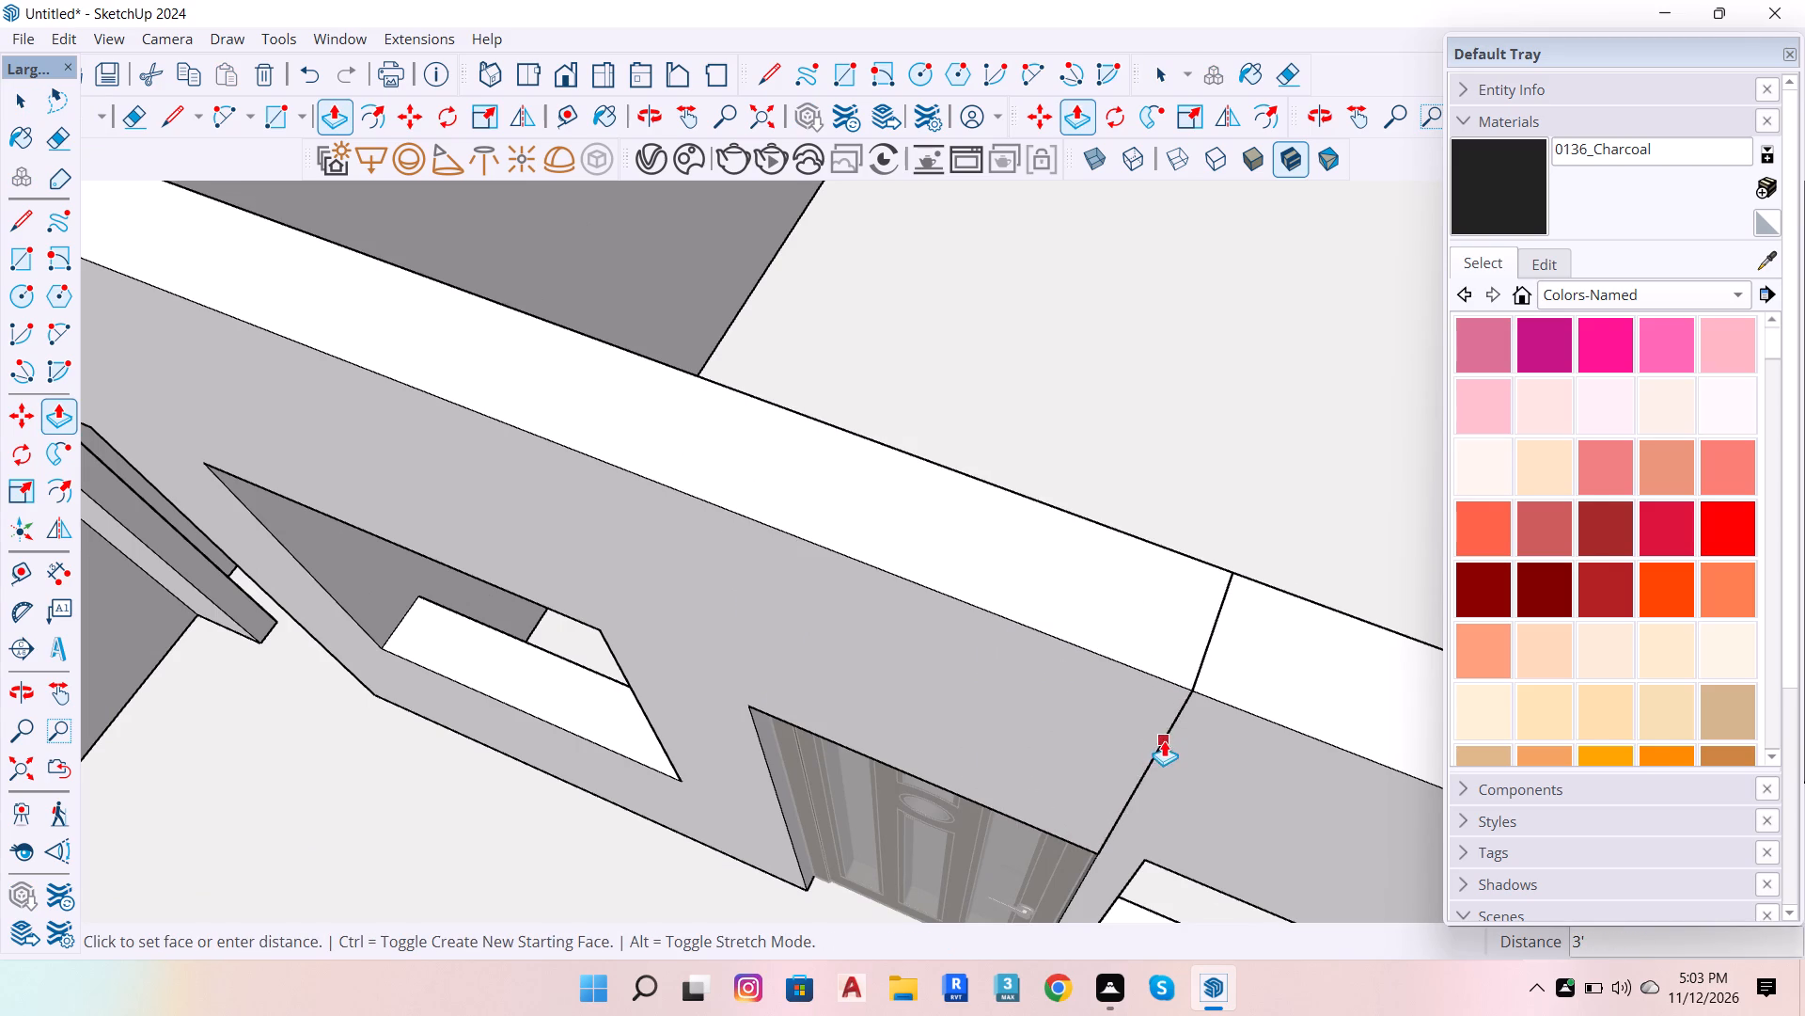
pyautogui.scroll(-6, 1079, 781)
pyautogui.press('space')
# Open the door for editing and scale its contents upward along the blue axis to meet the underside of the wall above it.
pyautogui.press('o')
pyautogui.moveTo(1181, 692); pyautogui.dragTo(808, 790)
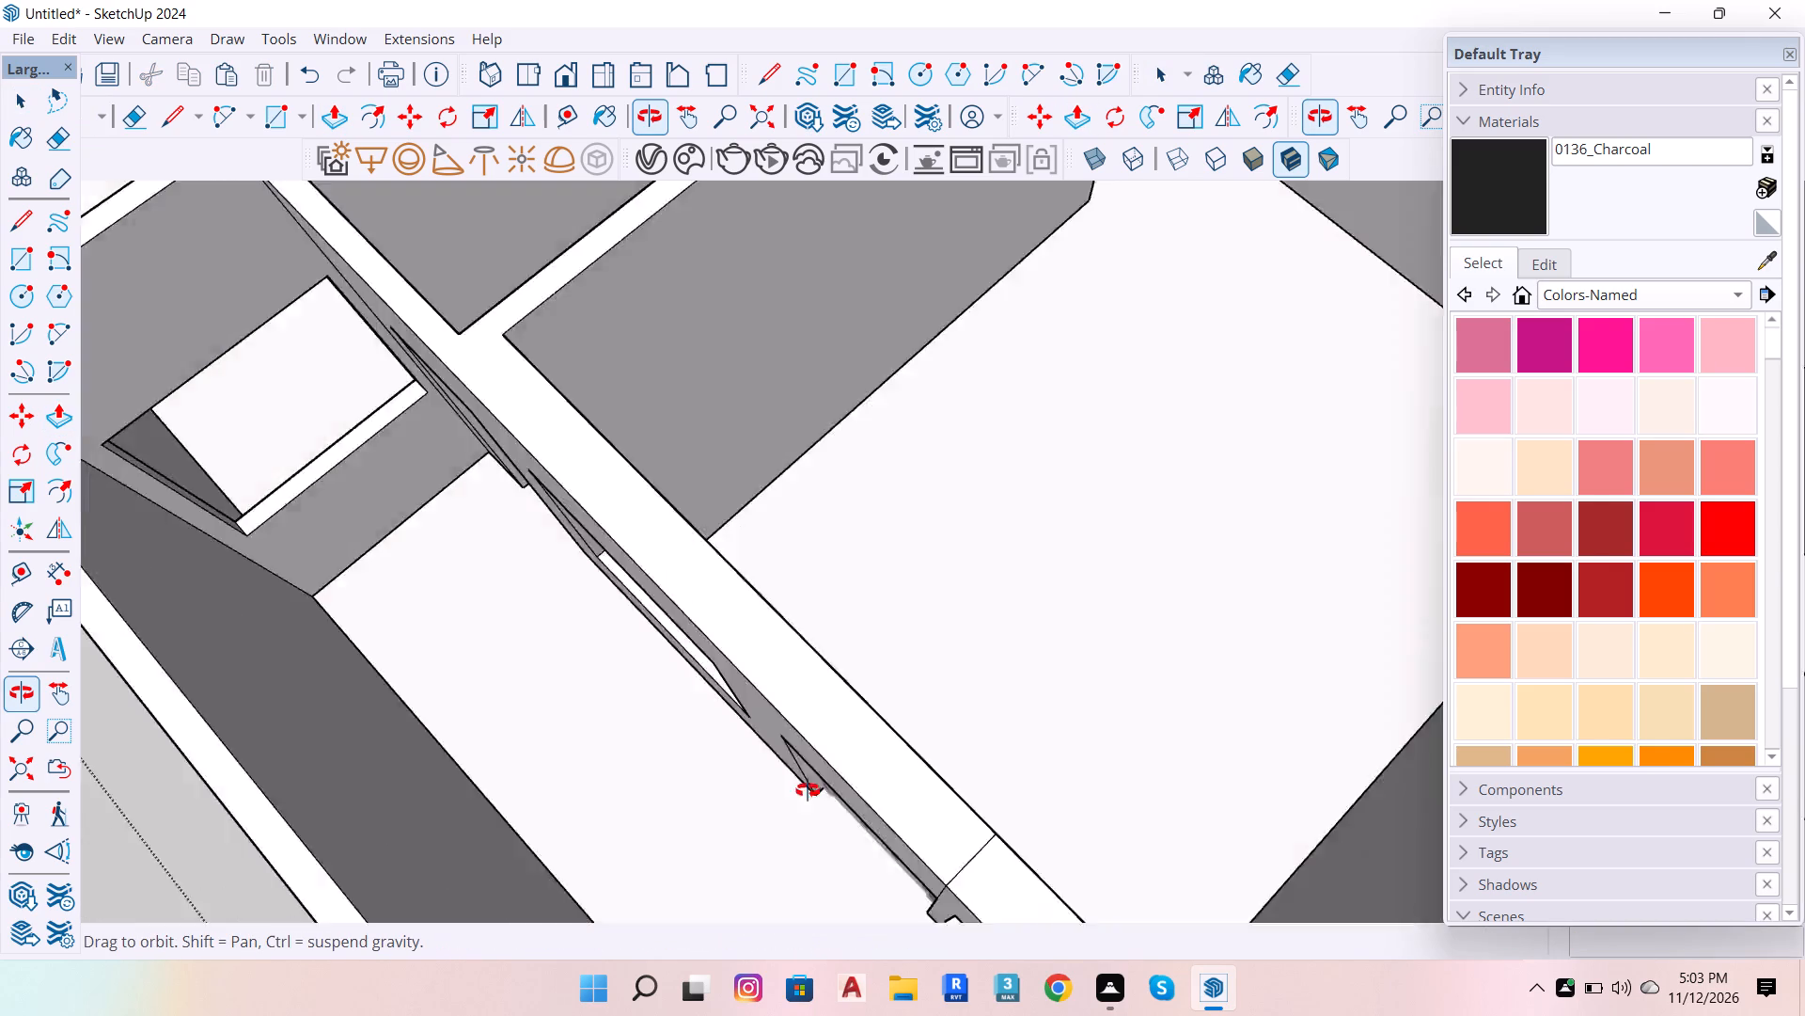
pyautogui.moveTo(808, 790); pyautogui.dragTo(0, 700)
pyautogui.scroll(4, 400, 488)
pyautogui.press('space')
pyautogui.click(845, 460)
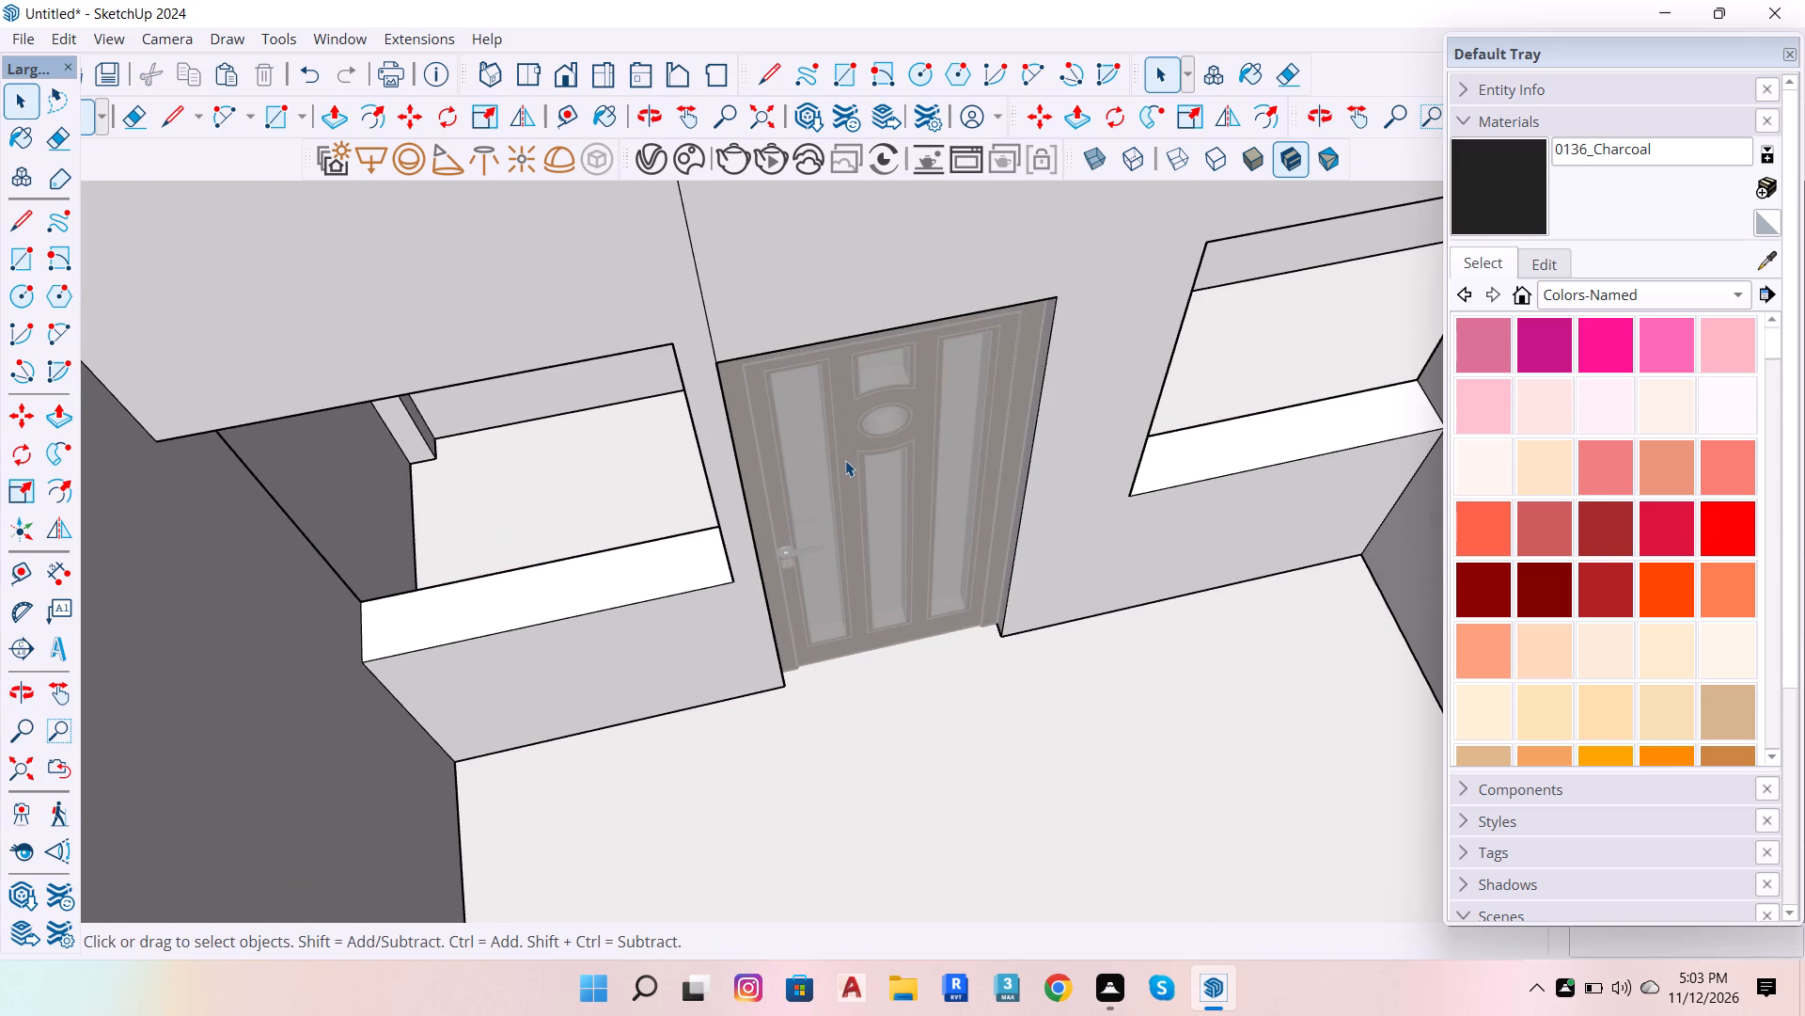
pyautogui.scroll(5, 857, 462)
pyautogui.doubleClick(941, 721)
pyautogui.click(777, 546)
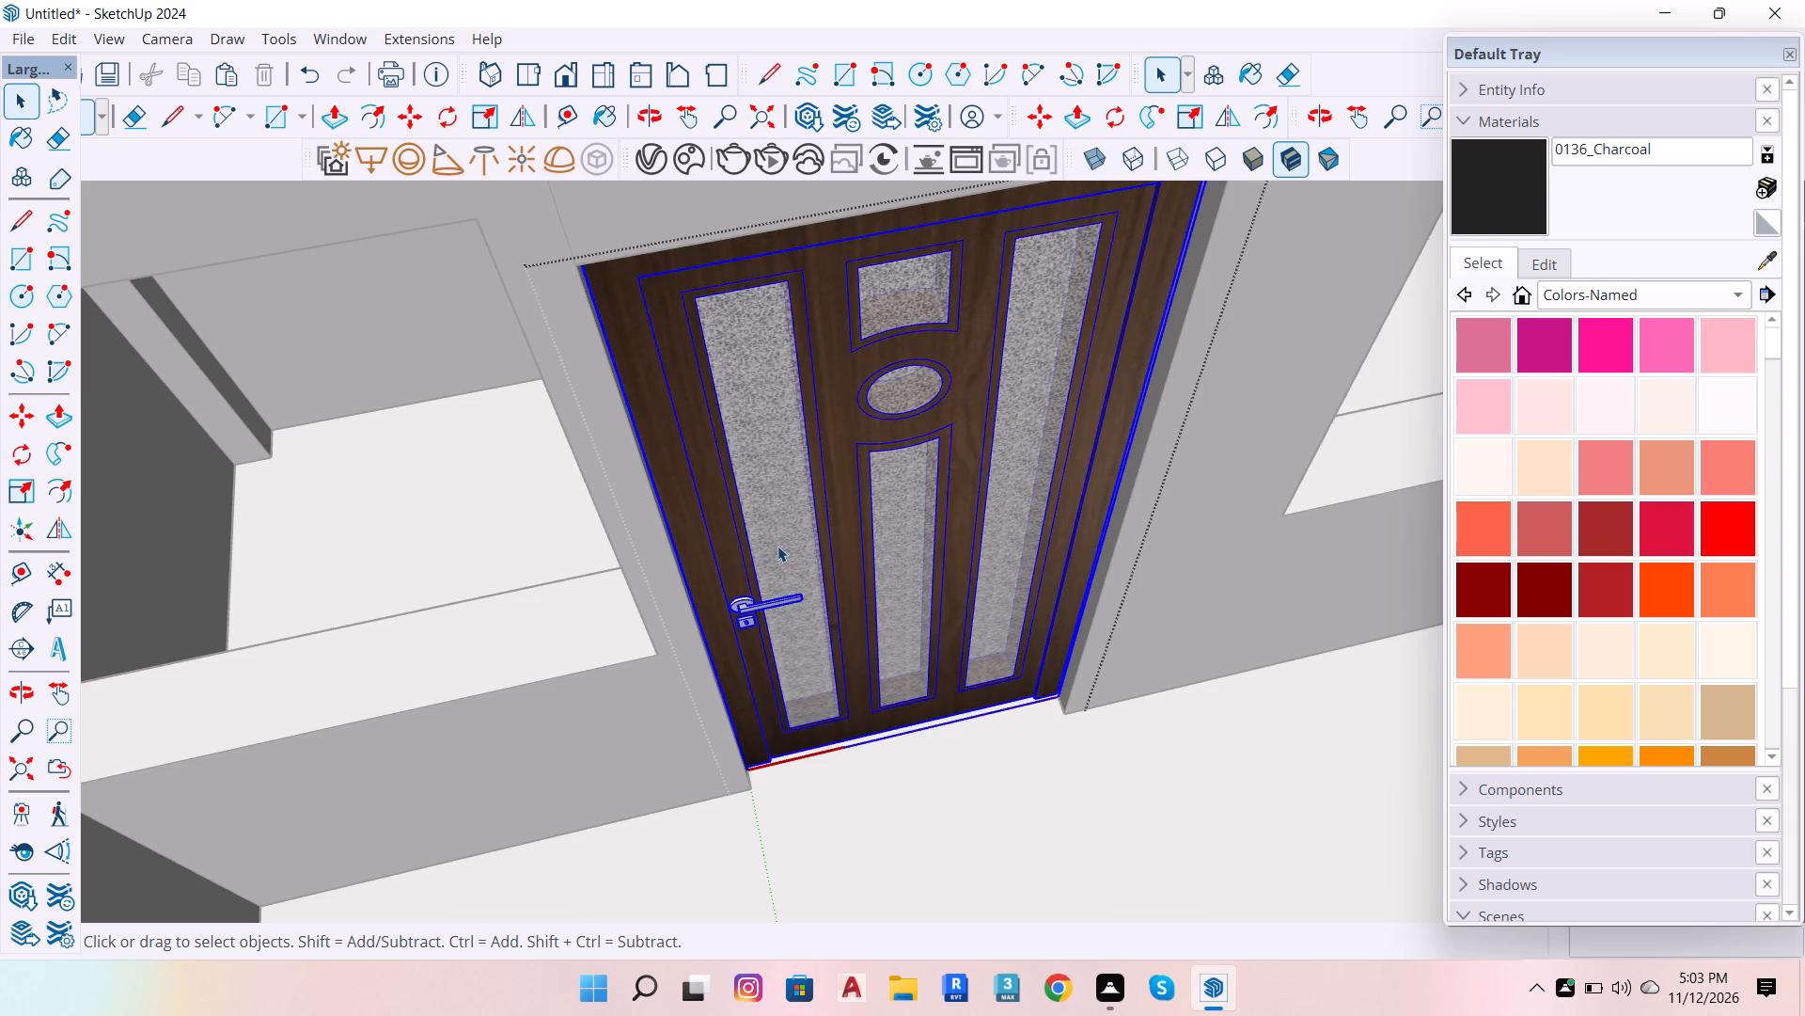
pyautogui.scroll(-6, 794, 606)
pyautogui.scroll(5, 724, 484)
pyautogui.press('o')
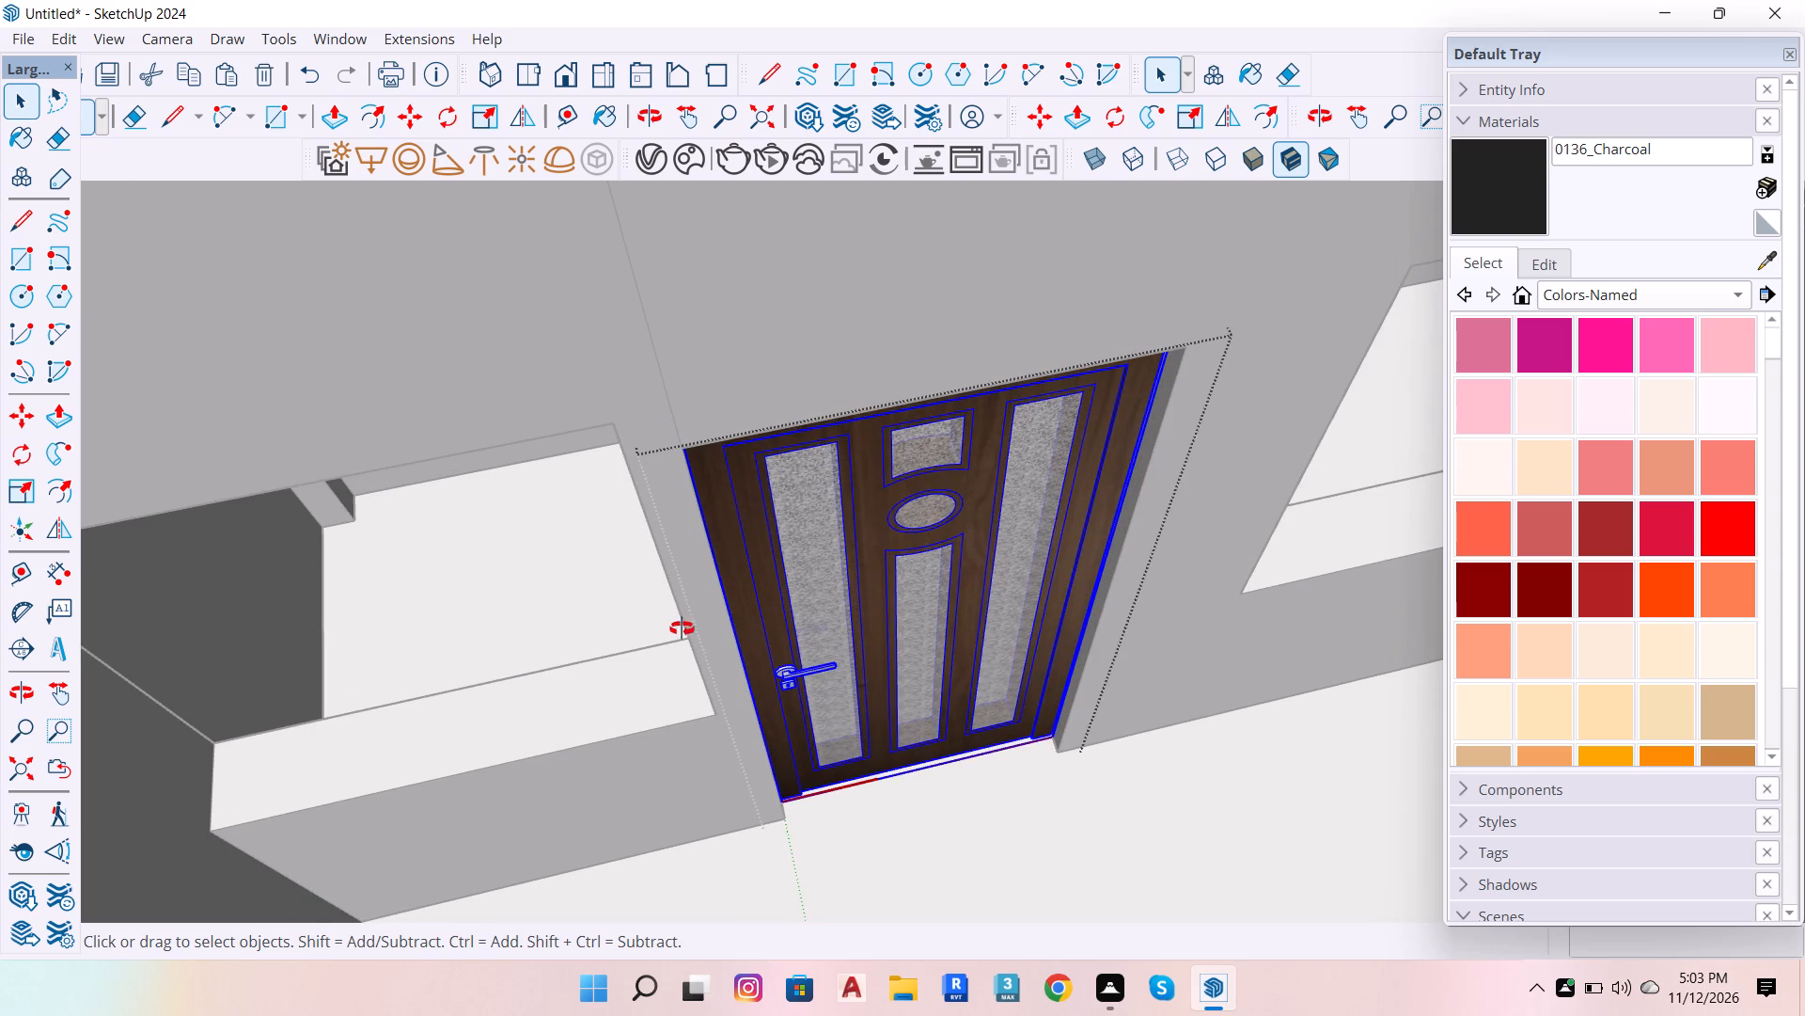
pyautogui.moveTo(692, 623); pyautogui.dragTo(666, 372)
pyautogui.scroll(-5, 785, 716)
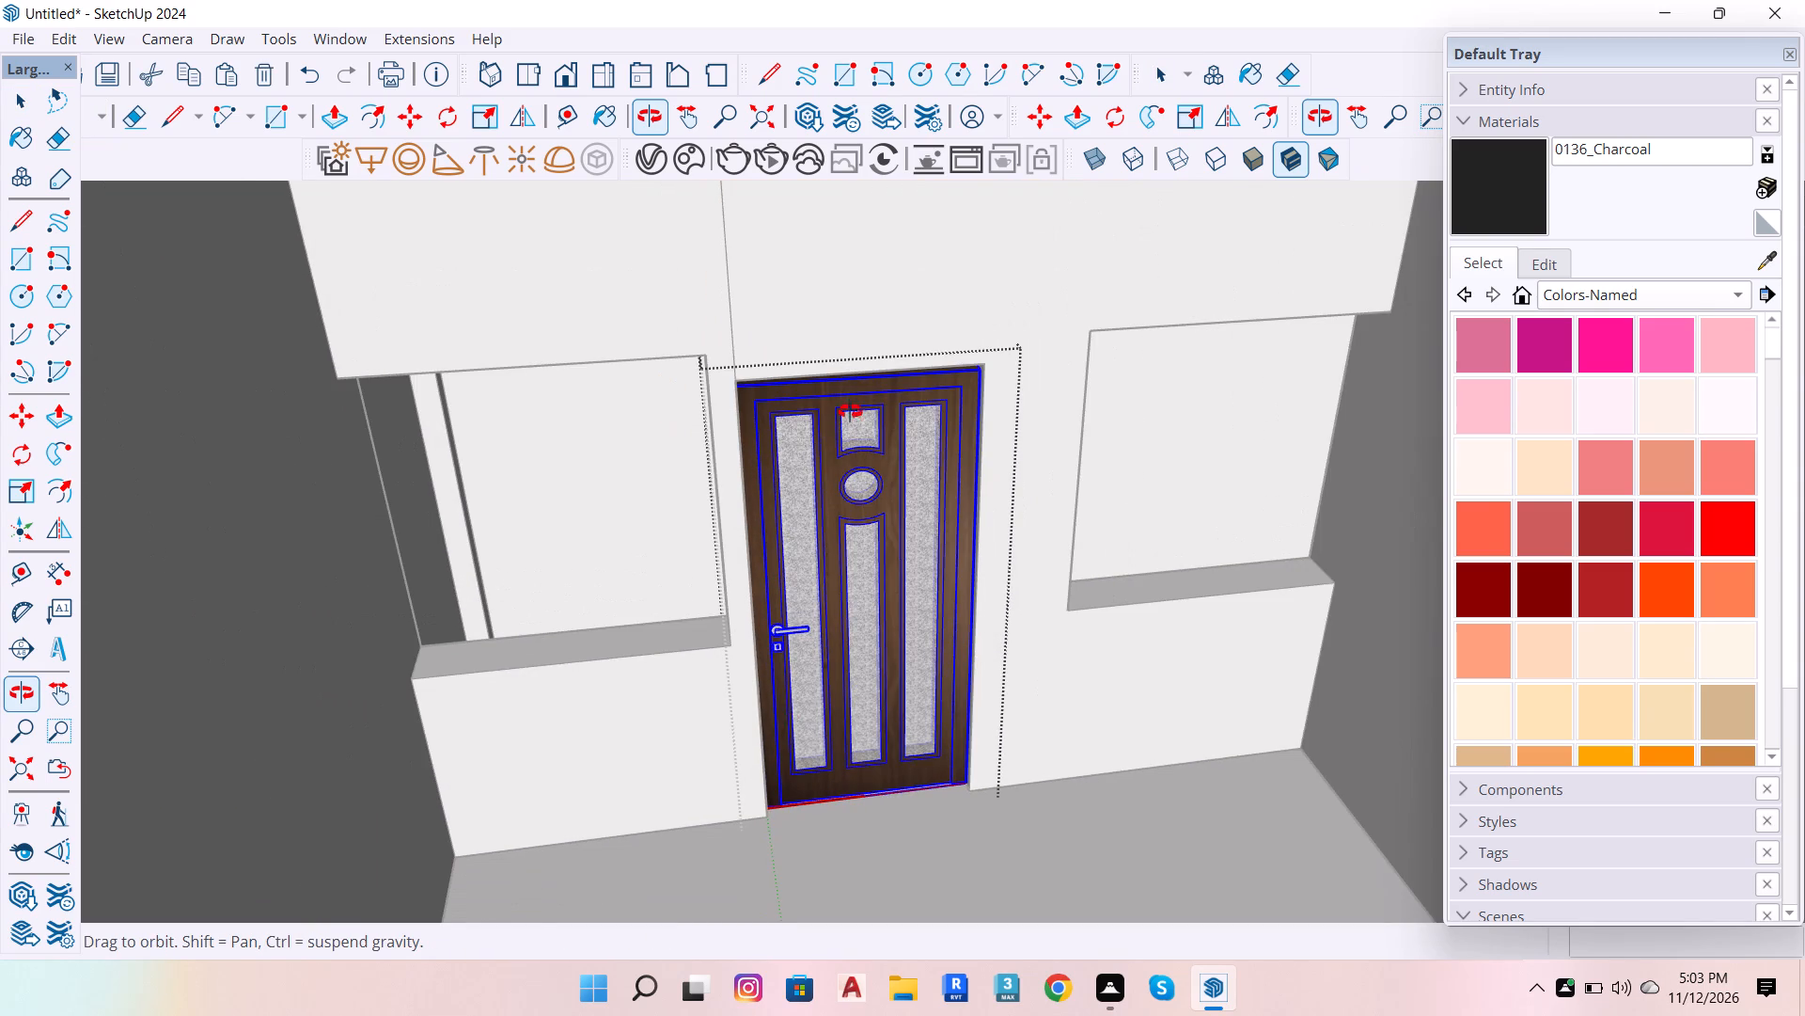
pyautogui.moveTo(848, 404); pyautogui.dragTo(799, 290)
pyautogui.press('space')
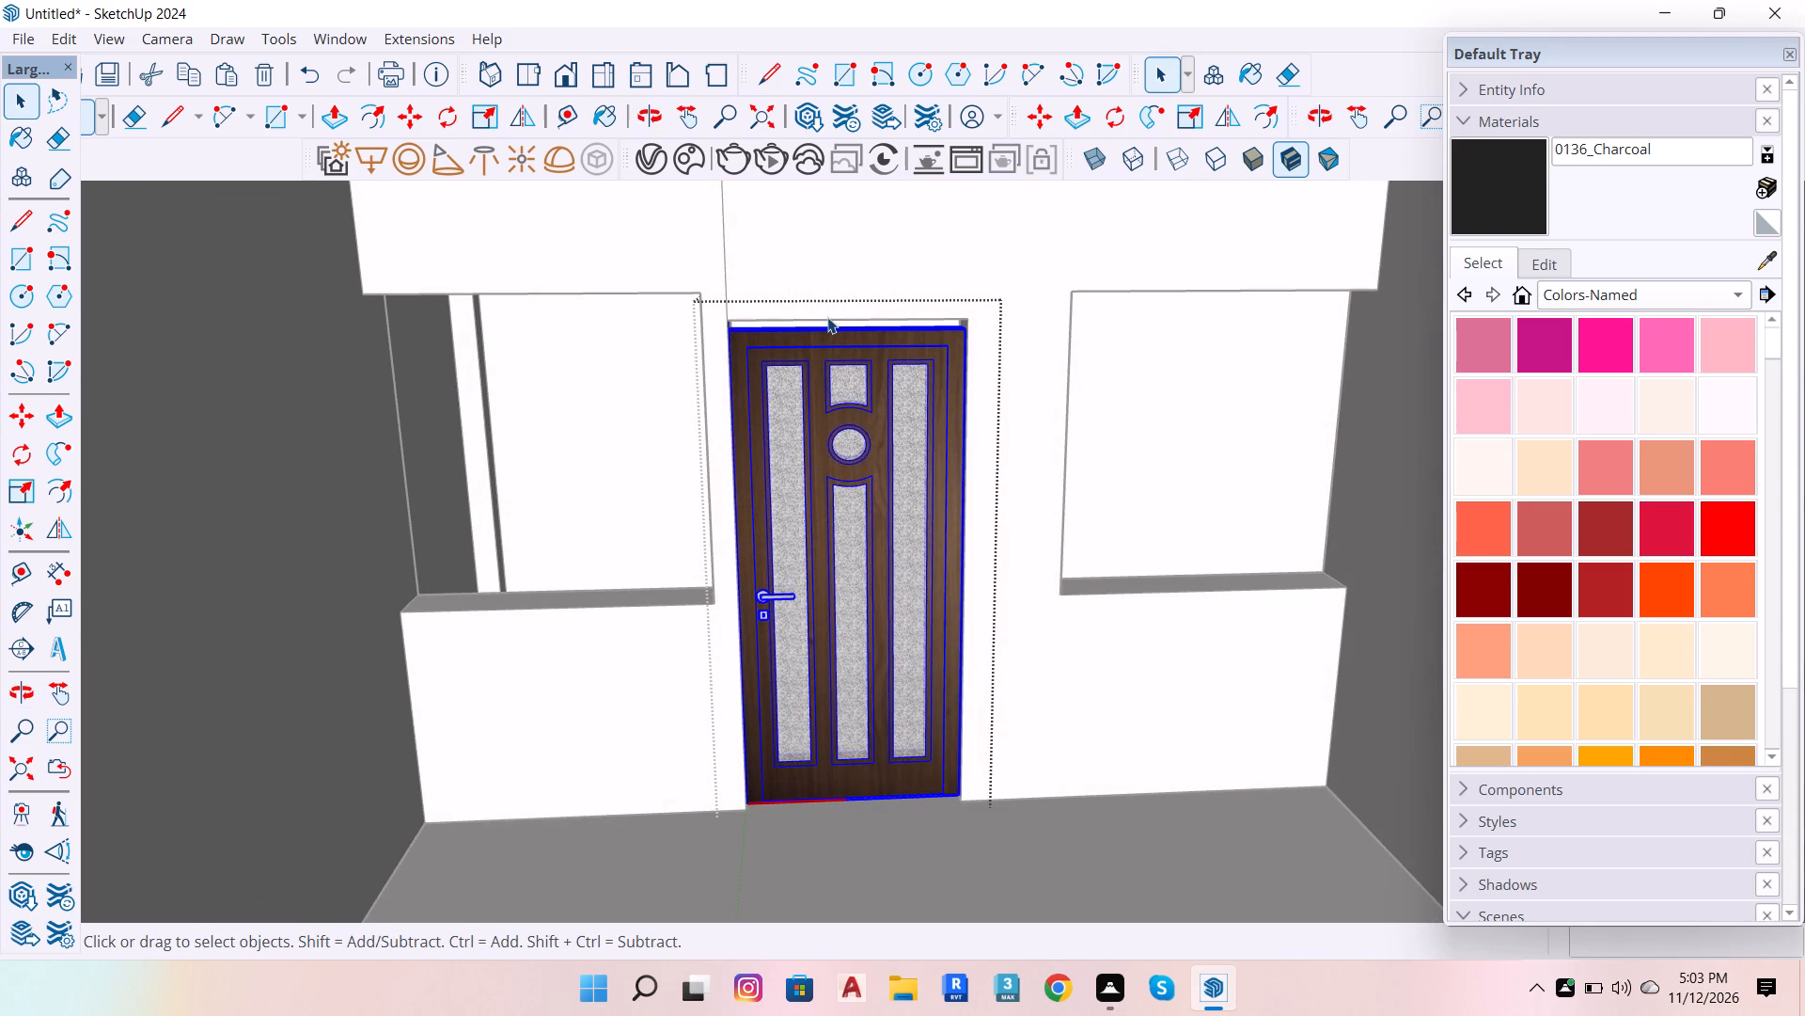
pyautogui.press('s')
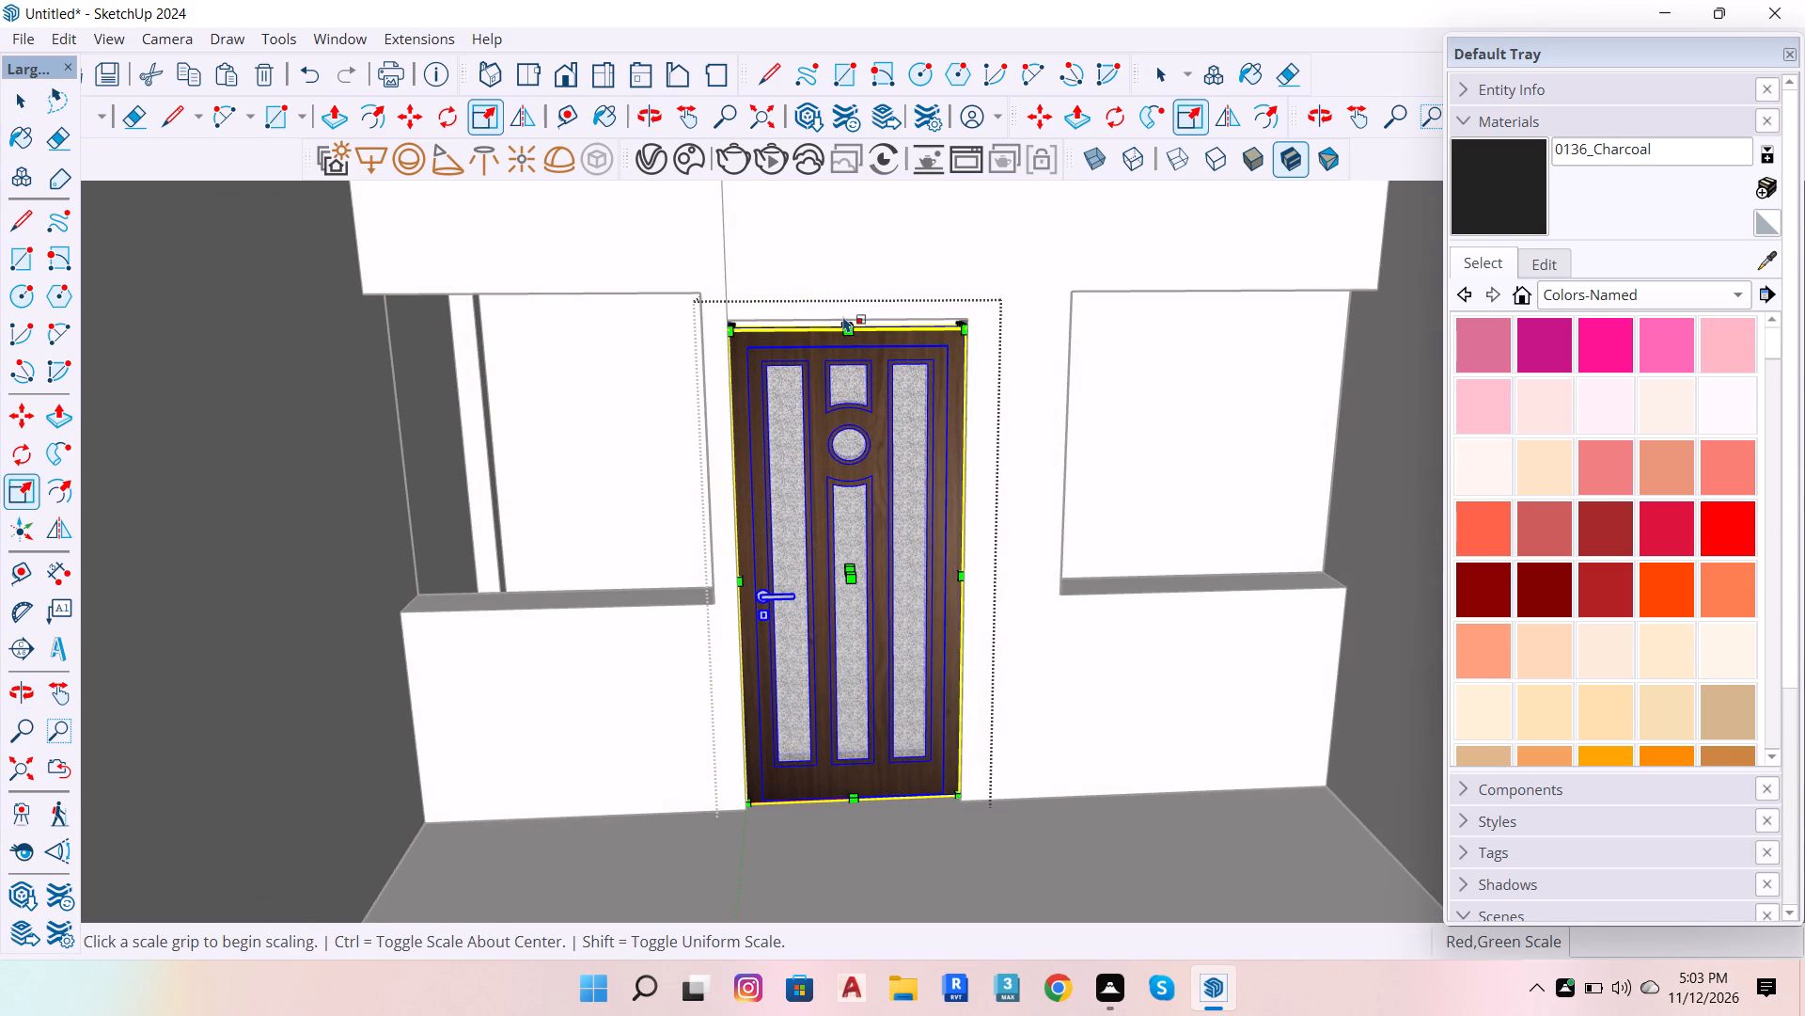
pyautogui.scroll(6, 836, 324)
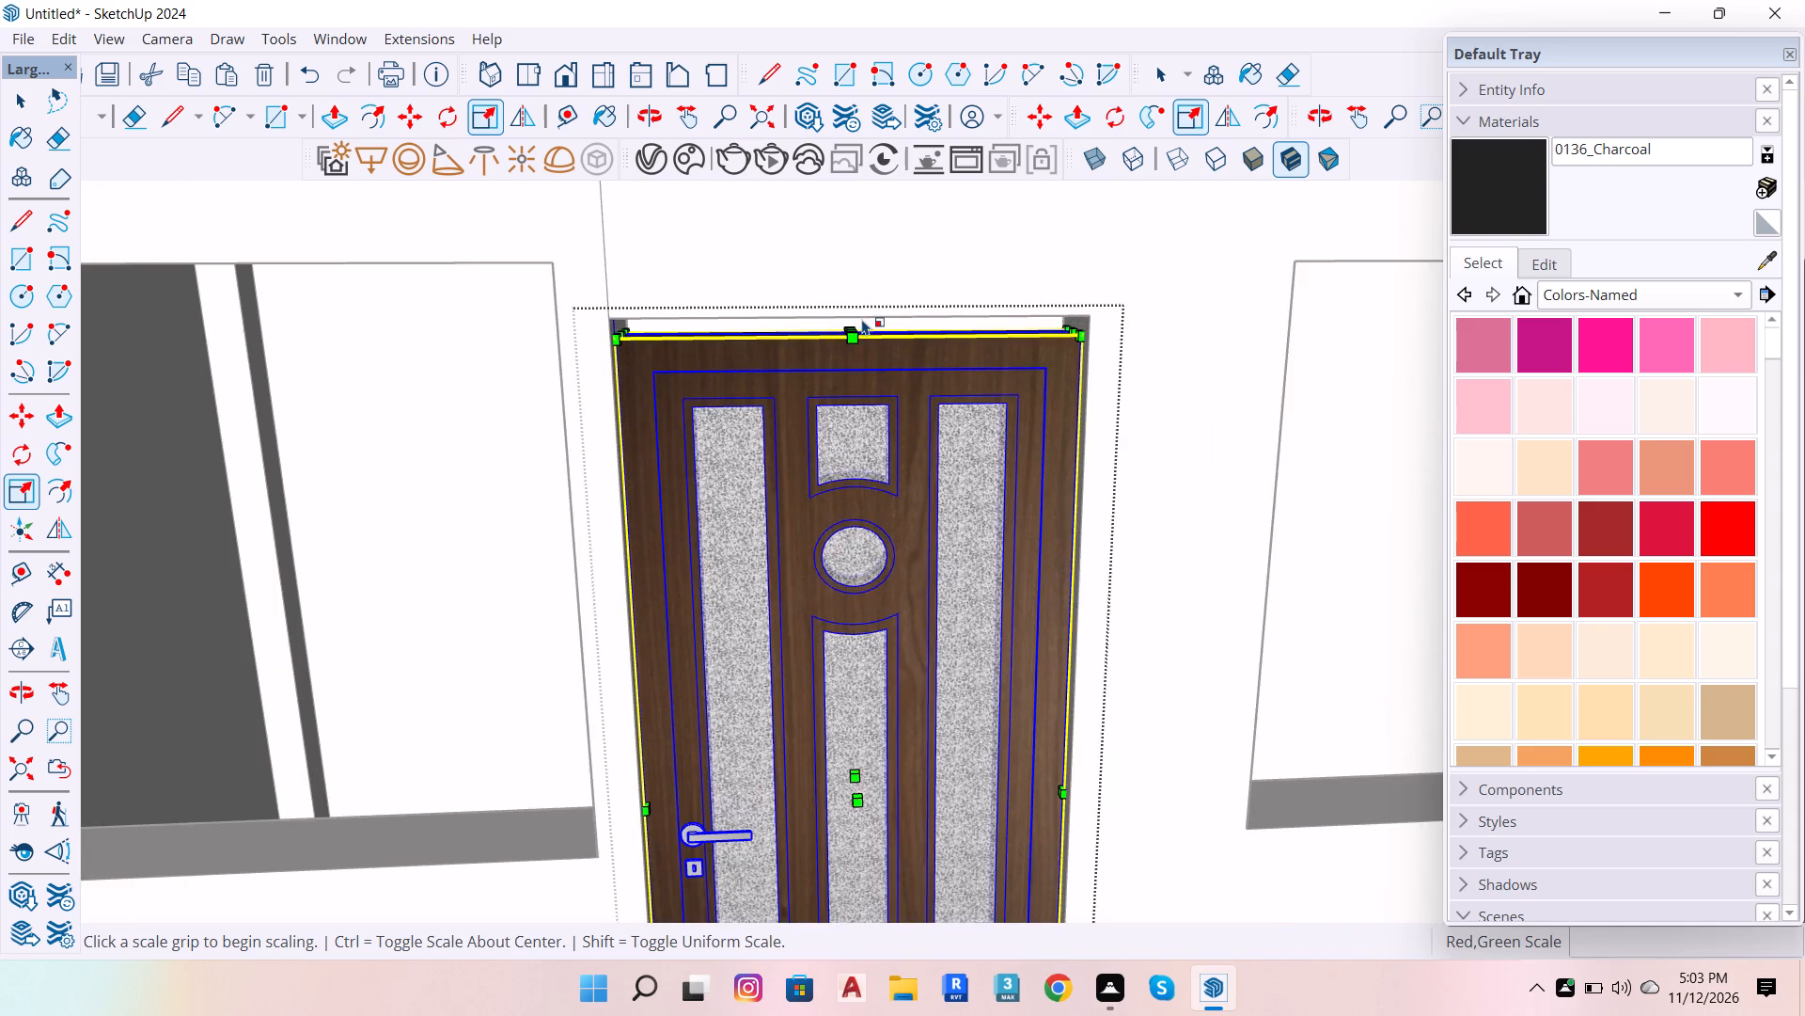
pyautogui.scroll(6, 862, 319)
pyautogui.click(832, 361)
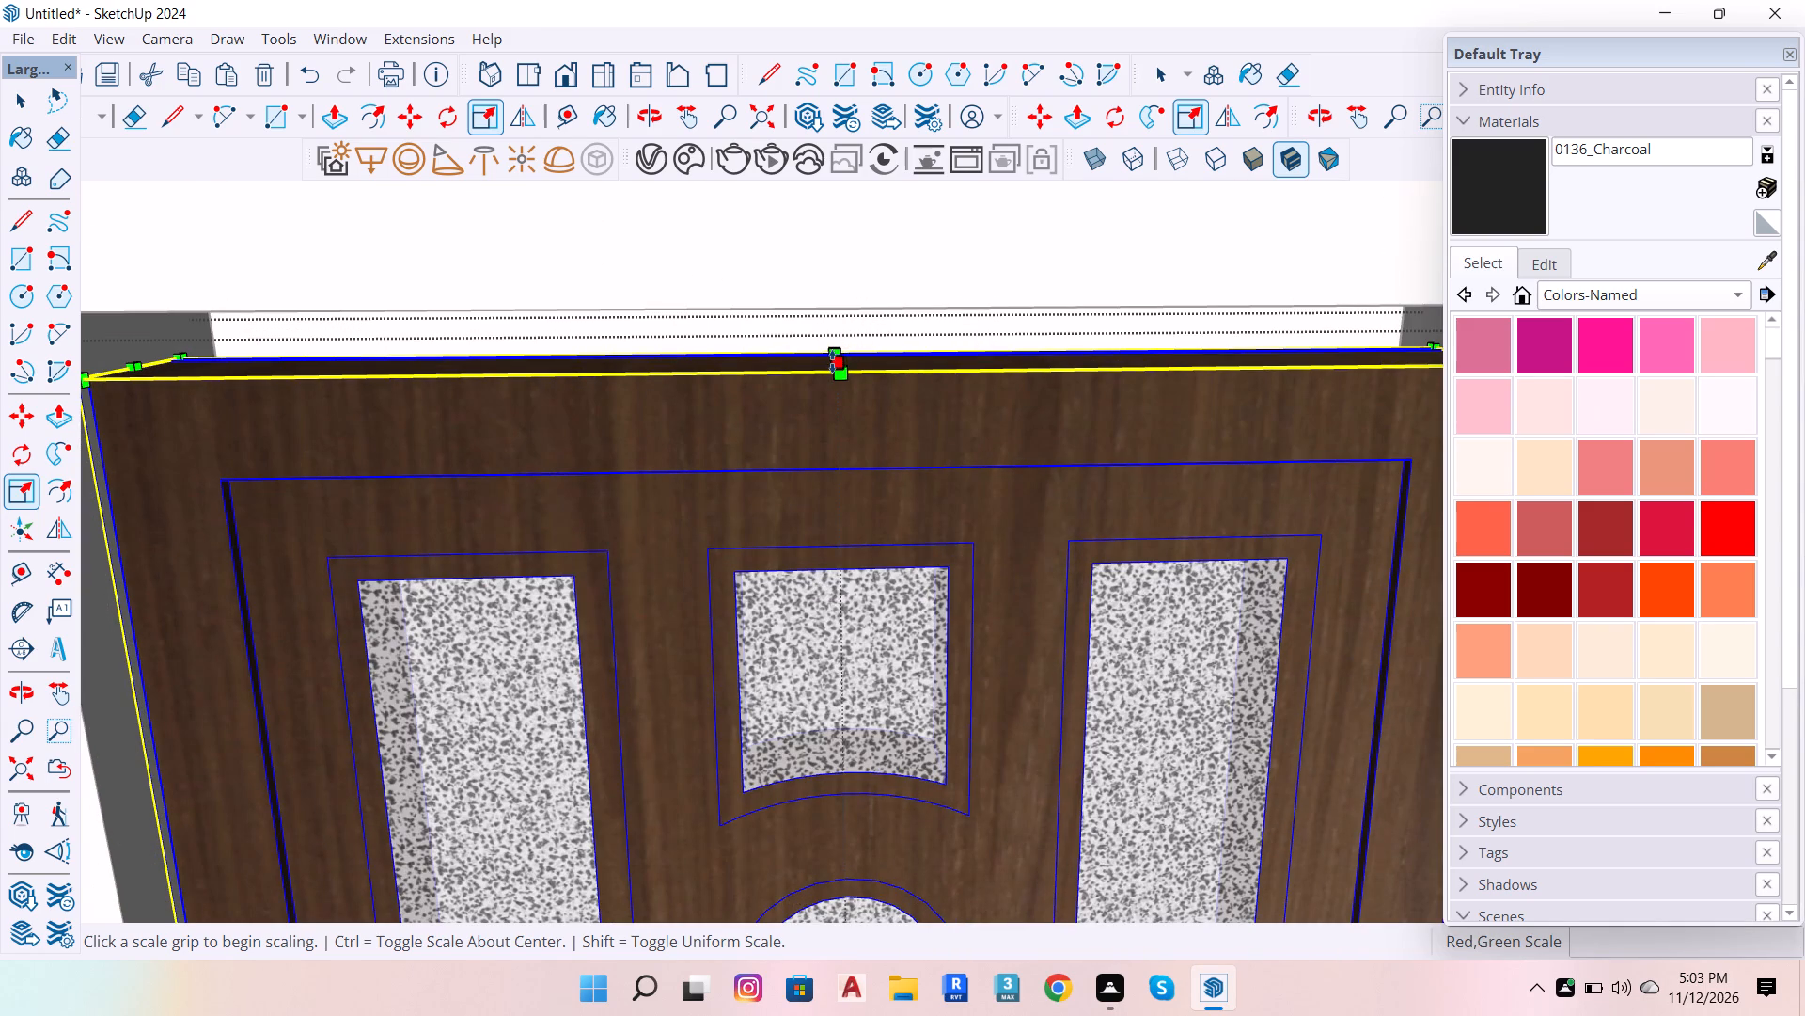
pyautogui.click(855, 311)
pyautogui.scroll(-7, 856, 311)
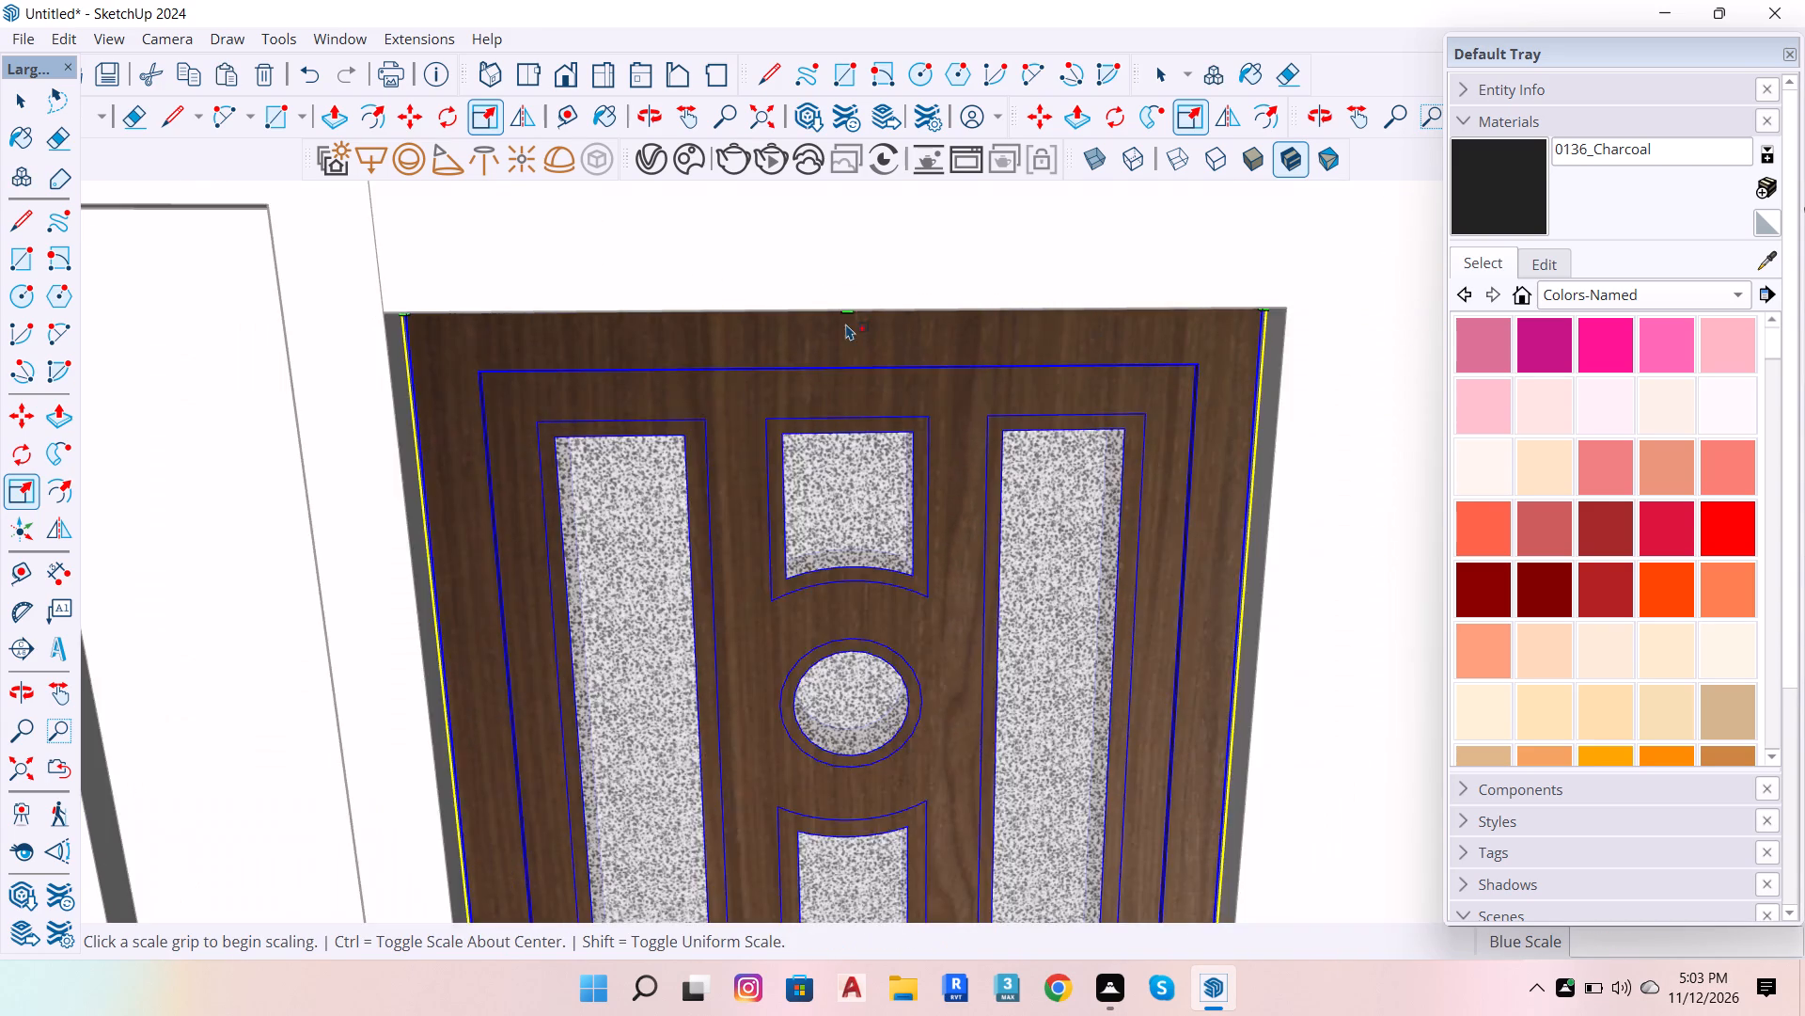
# Examine how the door fits its opening, from the overall wall view to the bottom corner at the jamb opposite the handle.
pyautogui.scroll(-17, 846, 324)
pyautogui.scroll(-12, 881, 498)
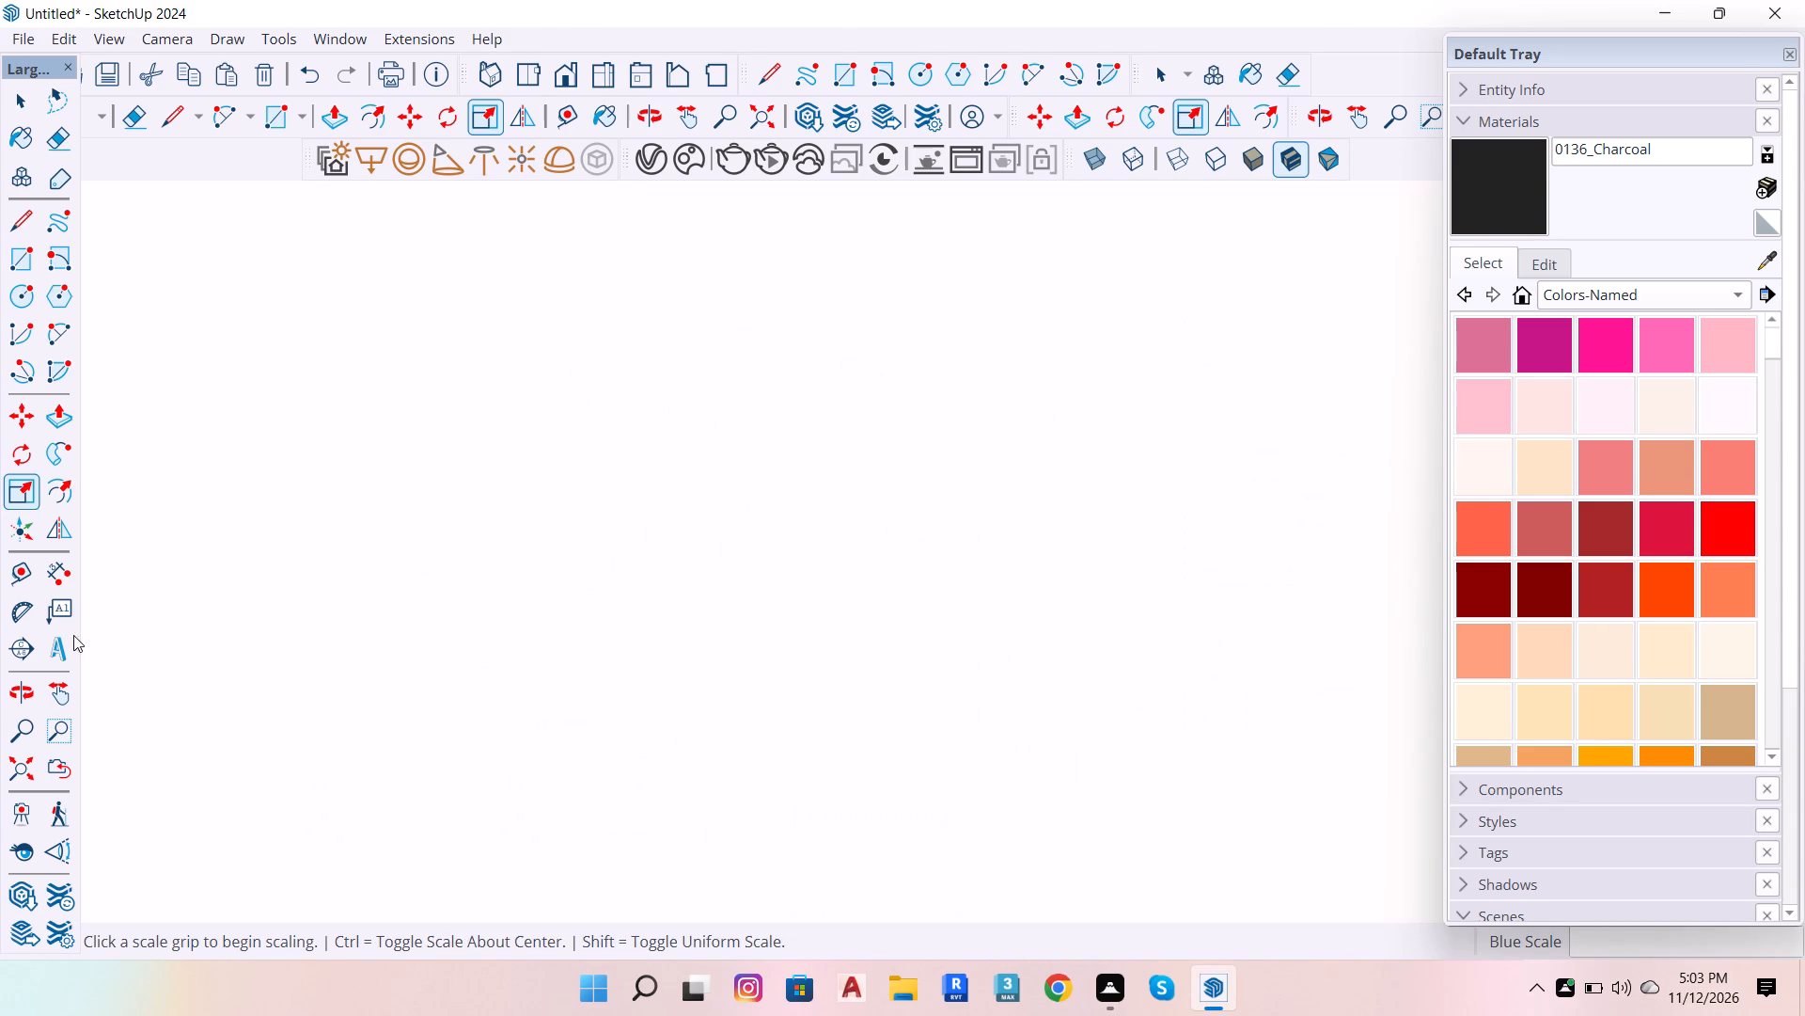
pyautogui.click(9, 743)
pyautogui.click(8, 763)
pyautogui.scroll(-7, 711, 611)
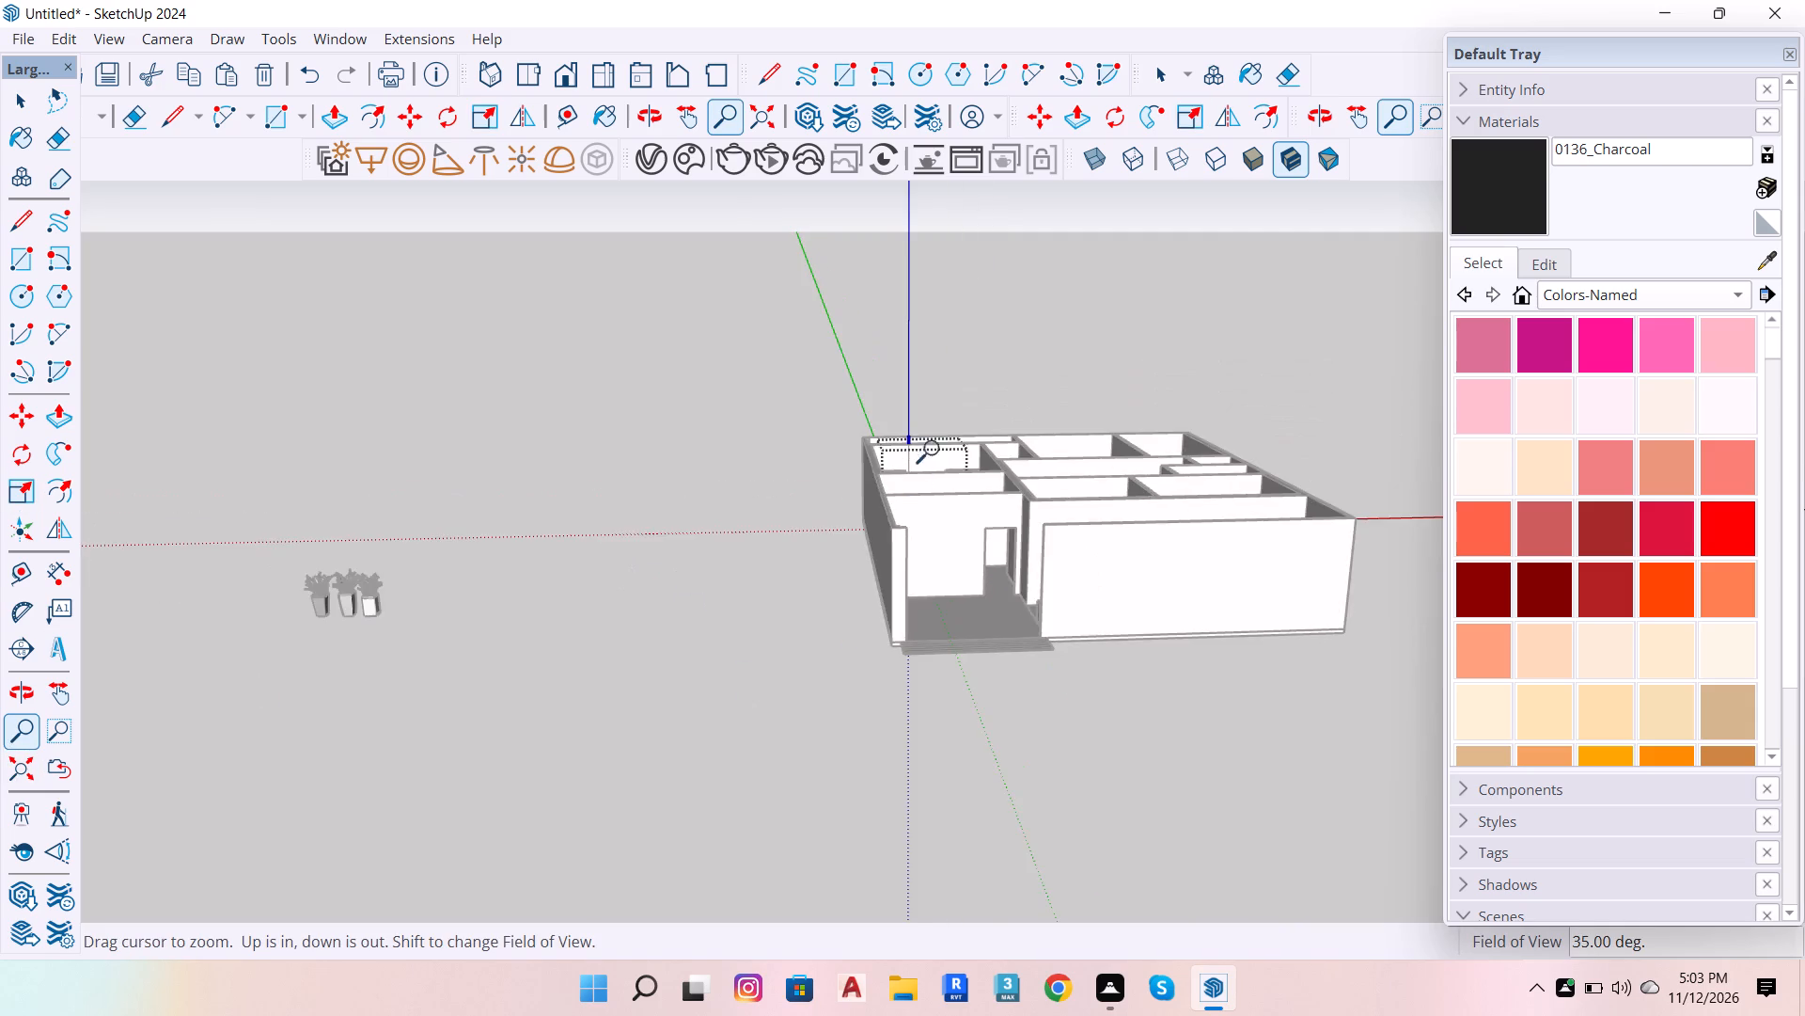
pyautogui.scroll(20, 936, 450)
pyautogui.scroll(3, 936, 450)
pyautogui.press('space')
pyautogui.scroll(2, 904, 577)
pyautogui.scroll(-5, 895, 630)
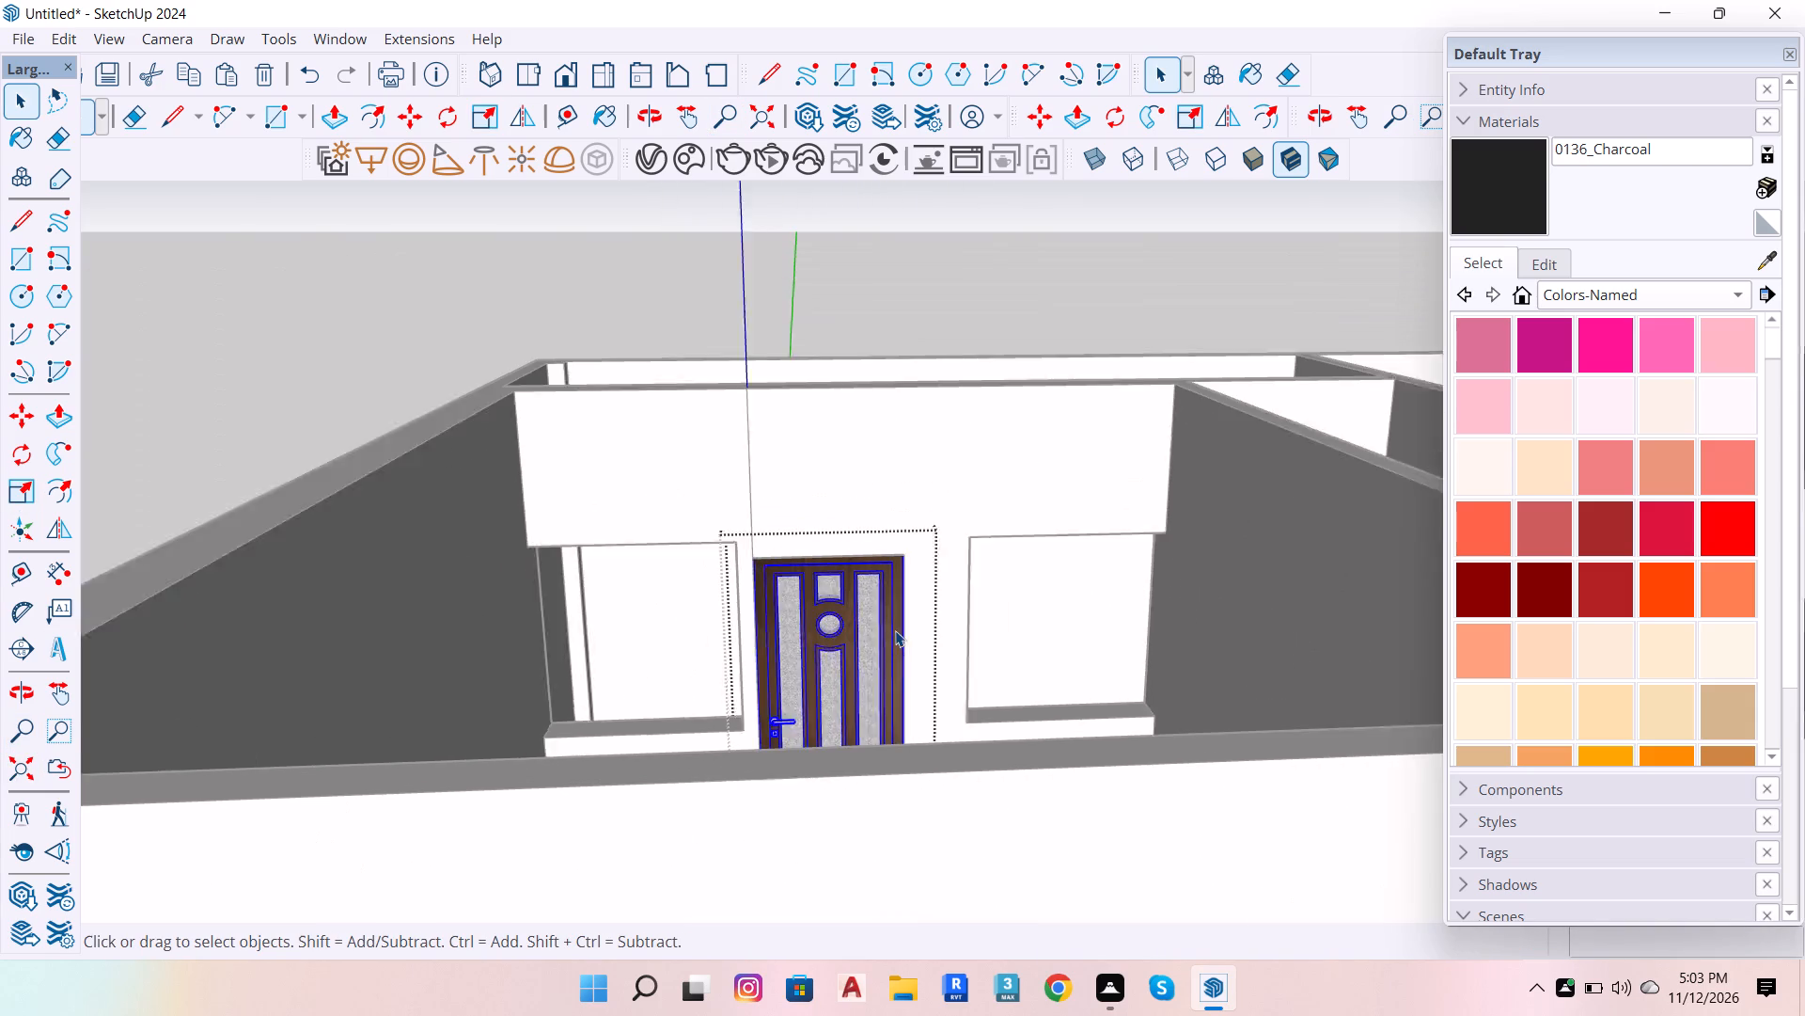
pyautogui.scroll(-1, 895, 630)
pyautogui.press('o')
pyautogui.moveTo(846, 732); pyautogui.dragTo(831, 705)
pyautogui.moveTo(837, 634); pyautogui.dragTo(868, 754)
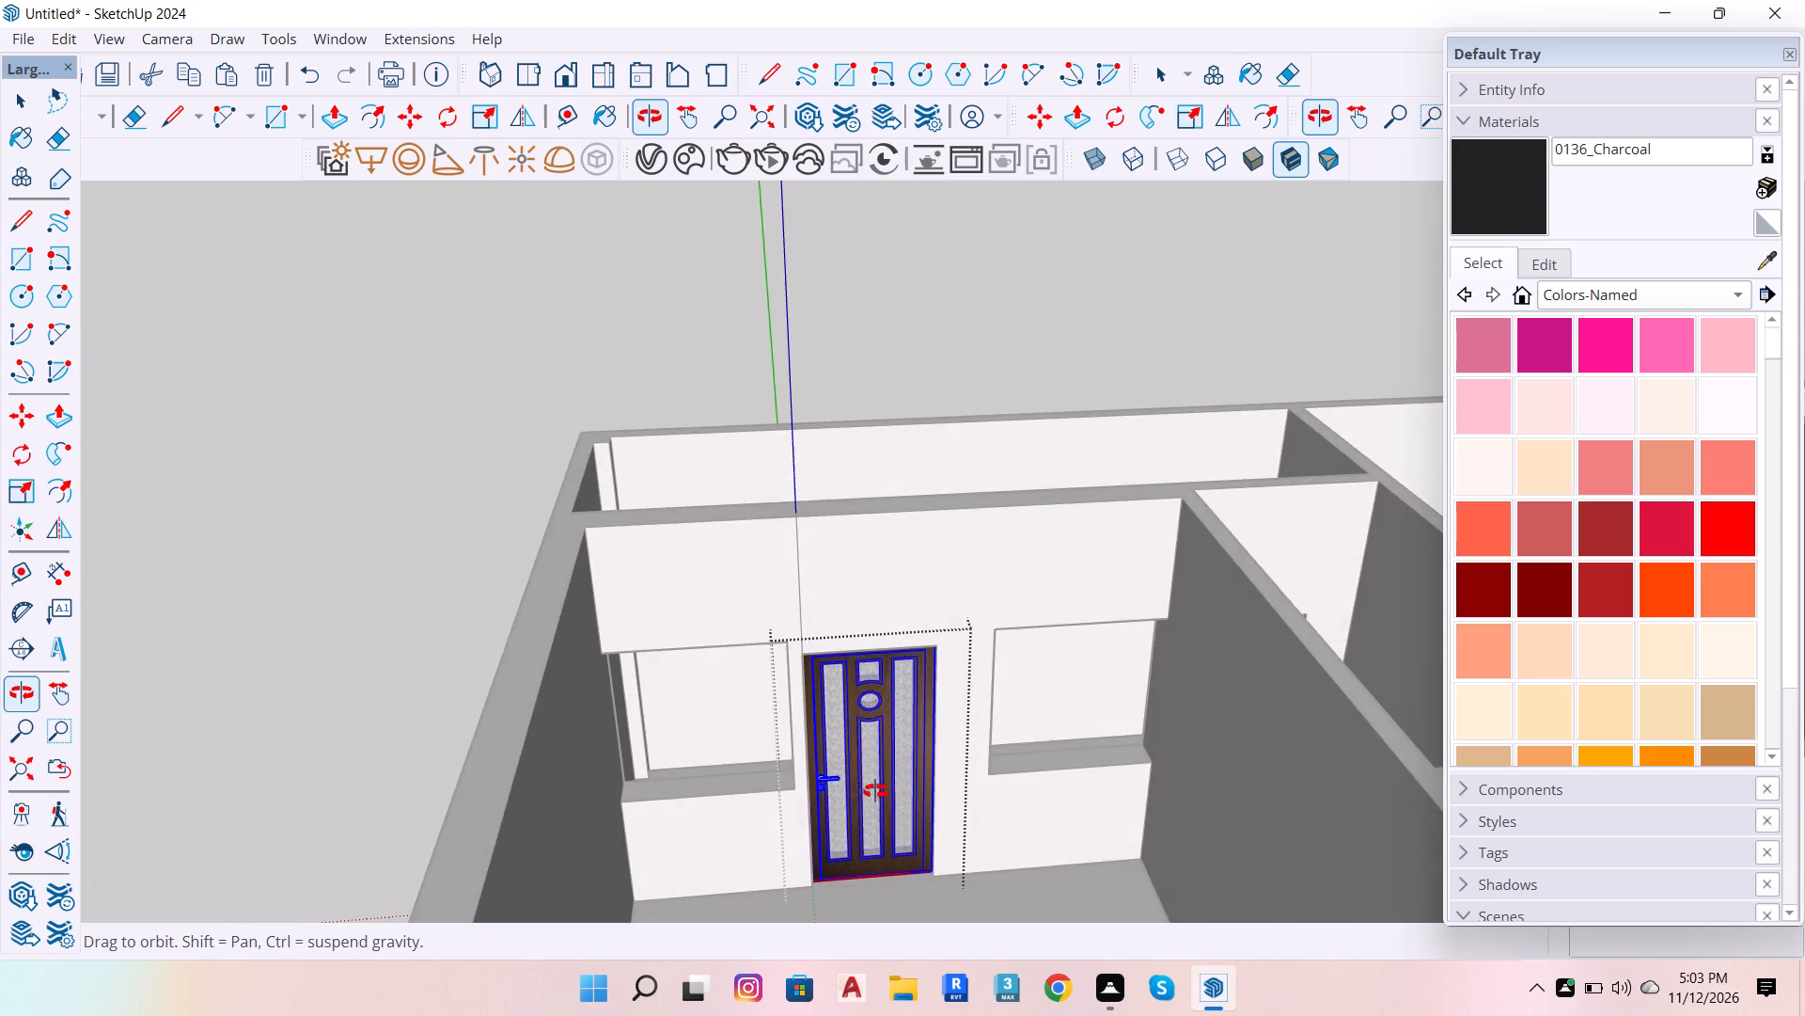
pyautogui.scroll(6, 896, 816)
pyautogui.press('space')
pyautogui.scroll(6, 962, 862)
pyautogui.scroll(-6, 998, 604)
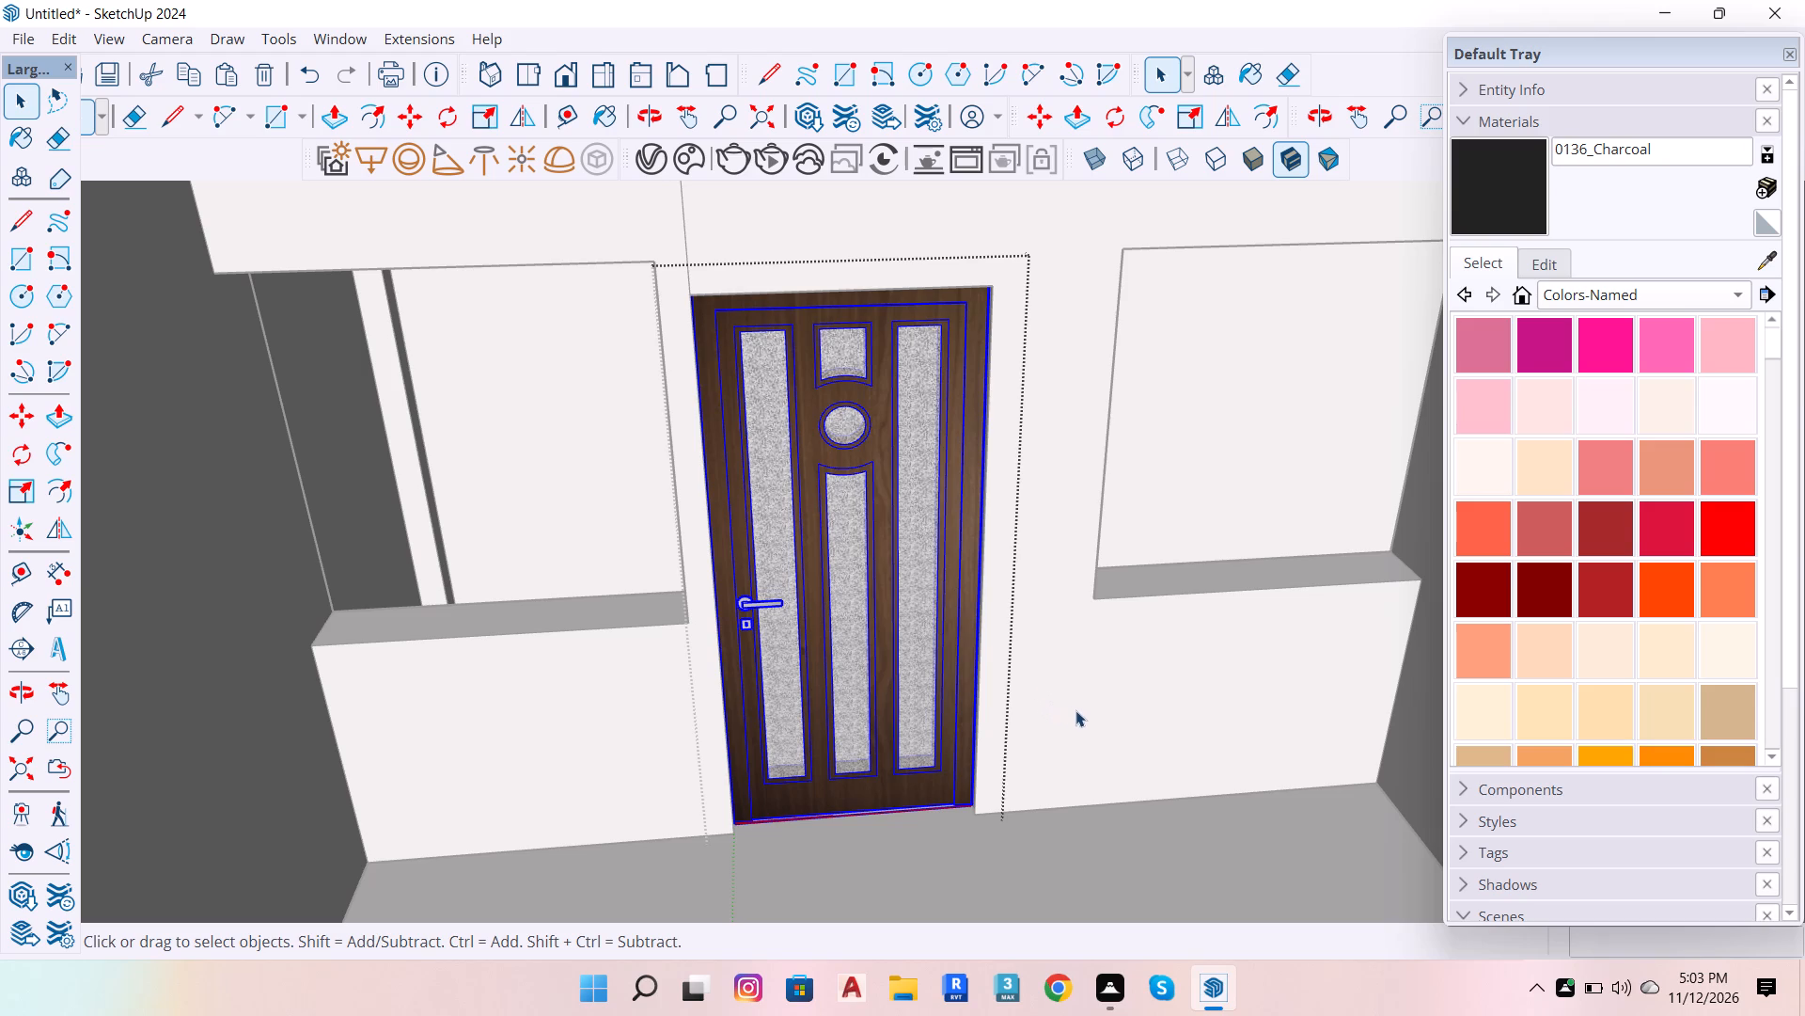
pyautogui.scroll(6, 1013, 854)
pyautogui.scroll(10, 906, 819)
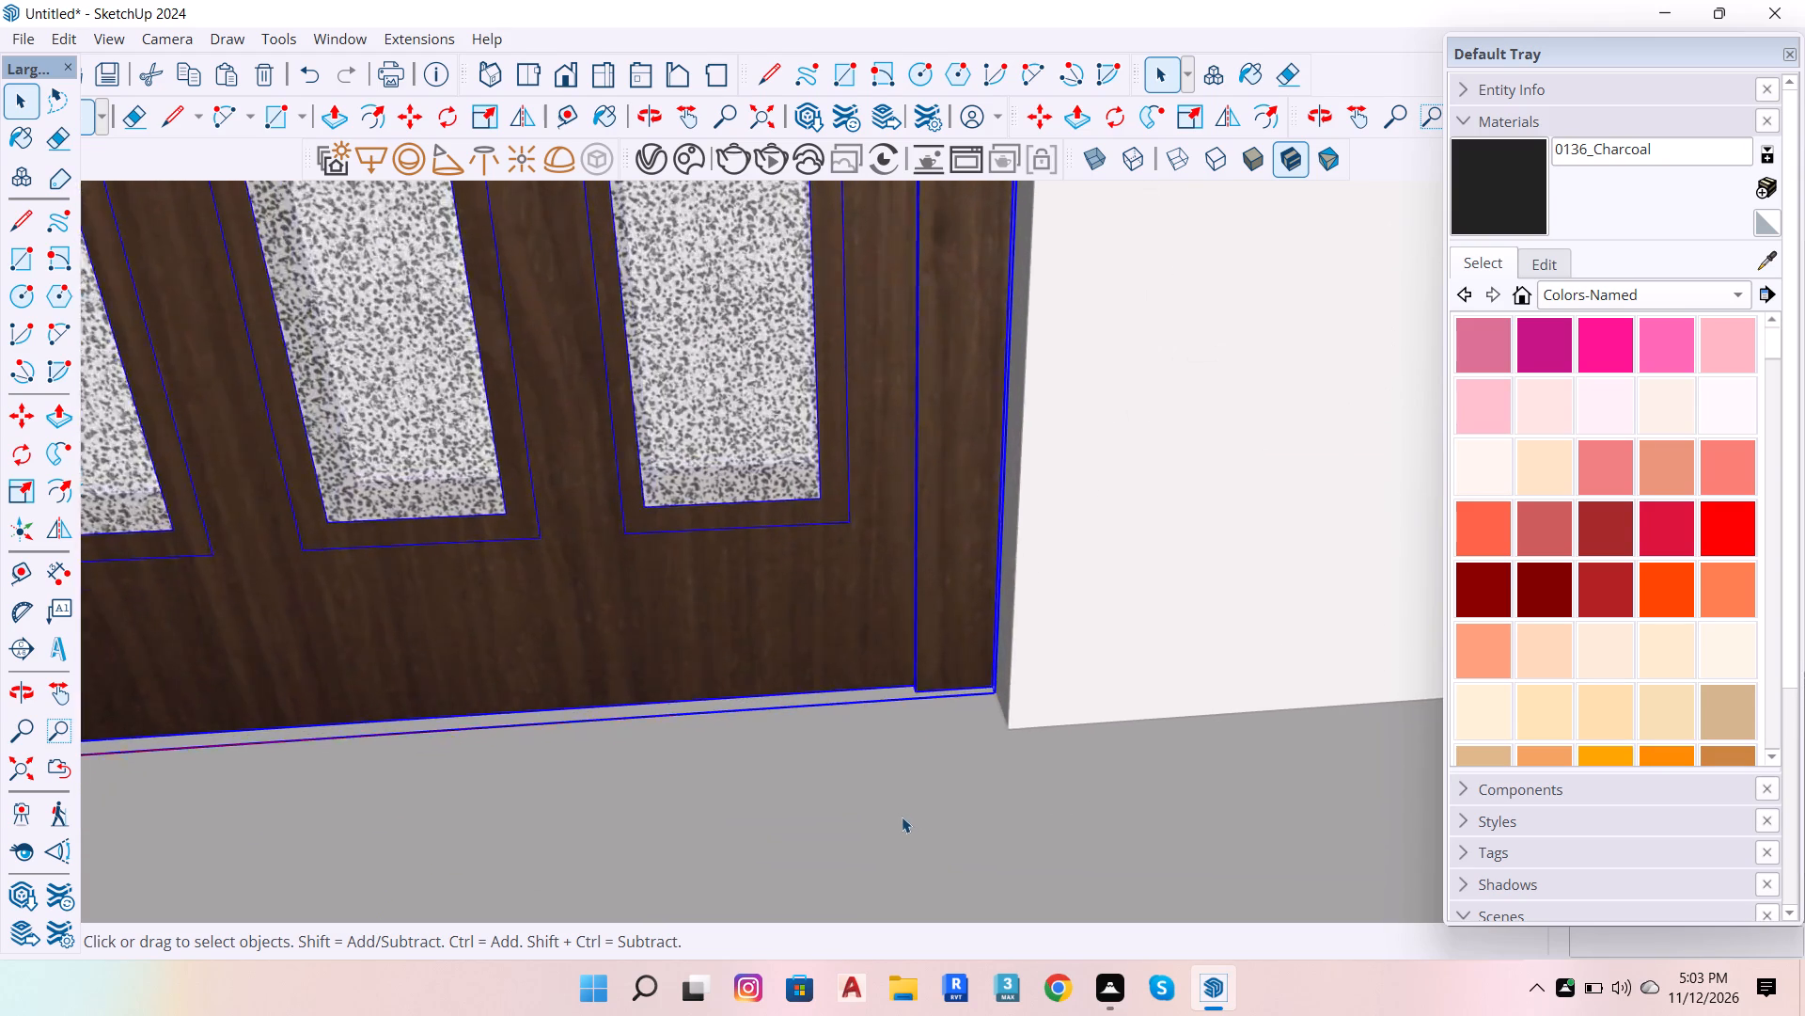
pyautogui.scroll(3, 902, 817)
pyautogui.scroll(19, 1010, 657)
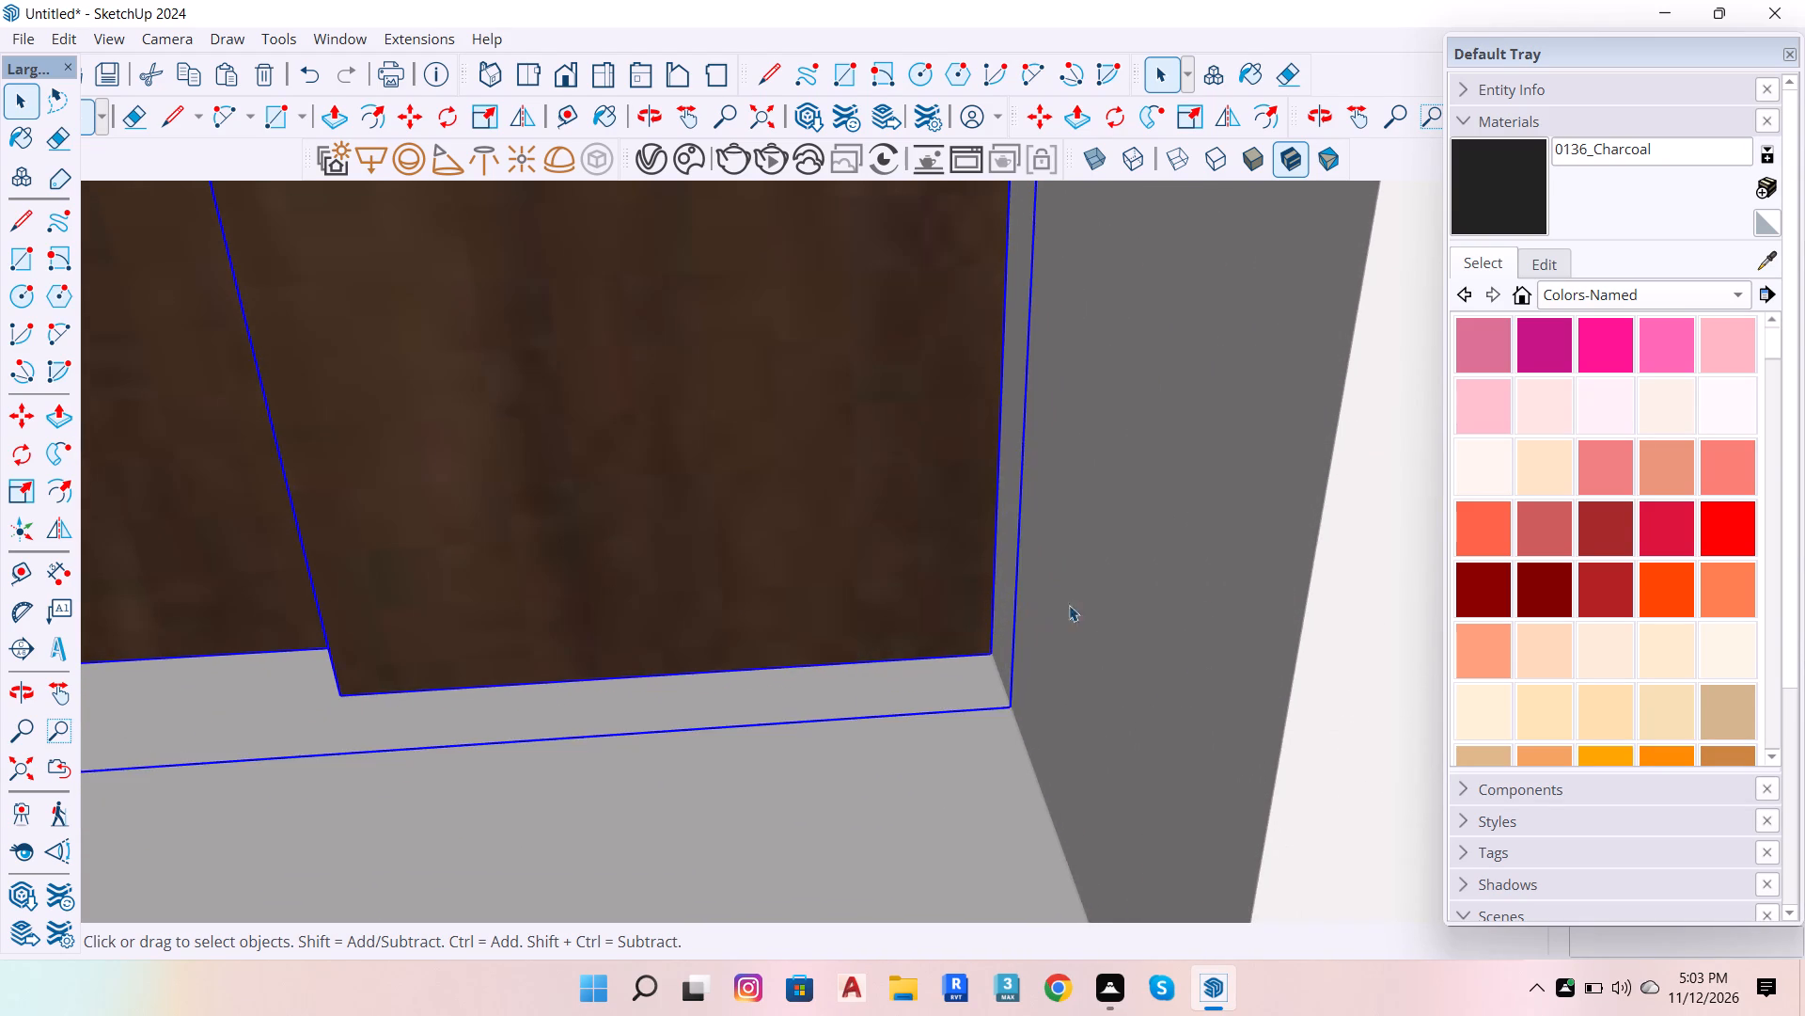
# Examine the door's fit along the floor and from the other side of its wall, and close the door's editing.
pyautogui.scroll(-20, 1142, 568)
pyautogui.scroll(-7, 1142, 568)
pyautogui.scroll(-5, 1148, 709)
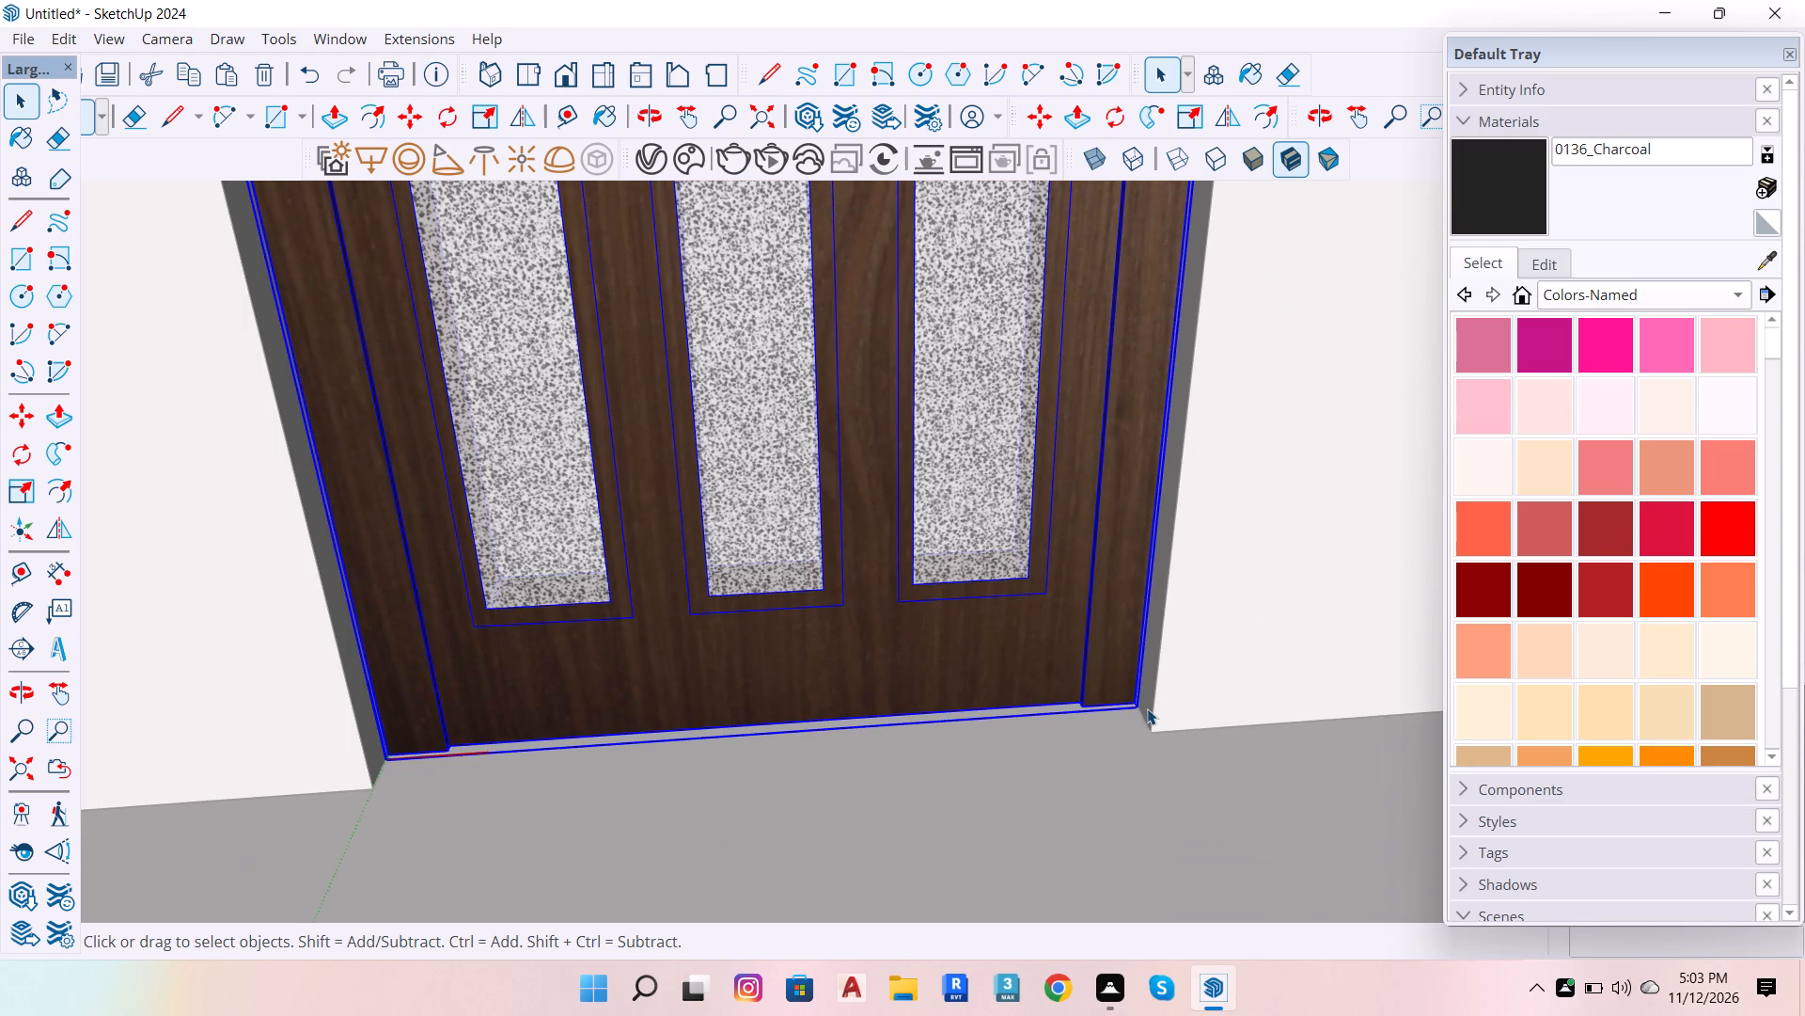
pyautogui.scroll(5, 360, 757)
pyautogui.scroll(-5, 582, 764)
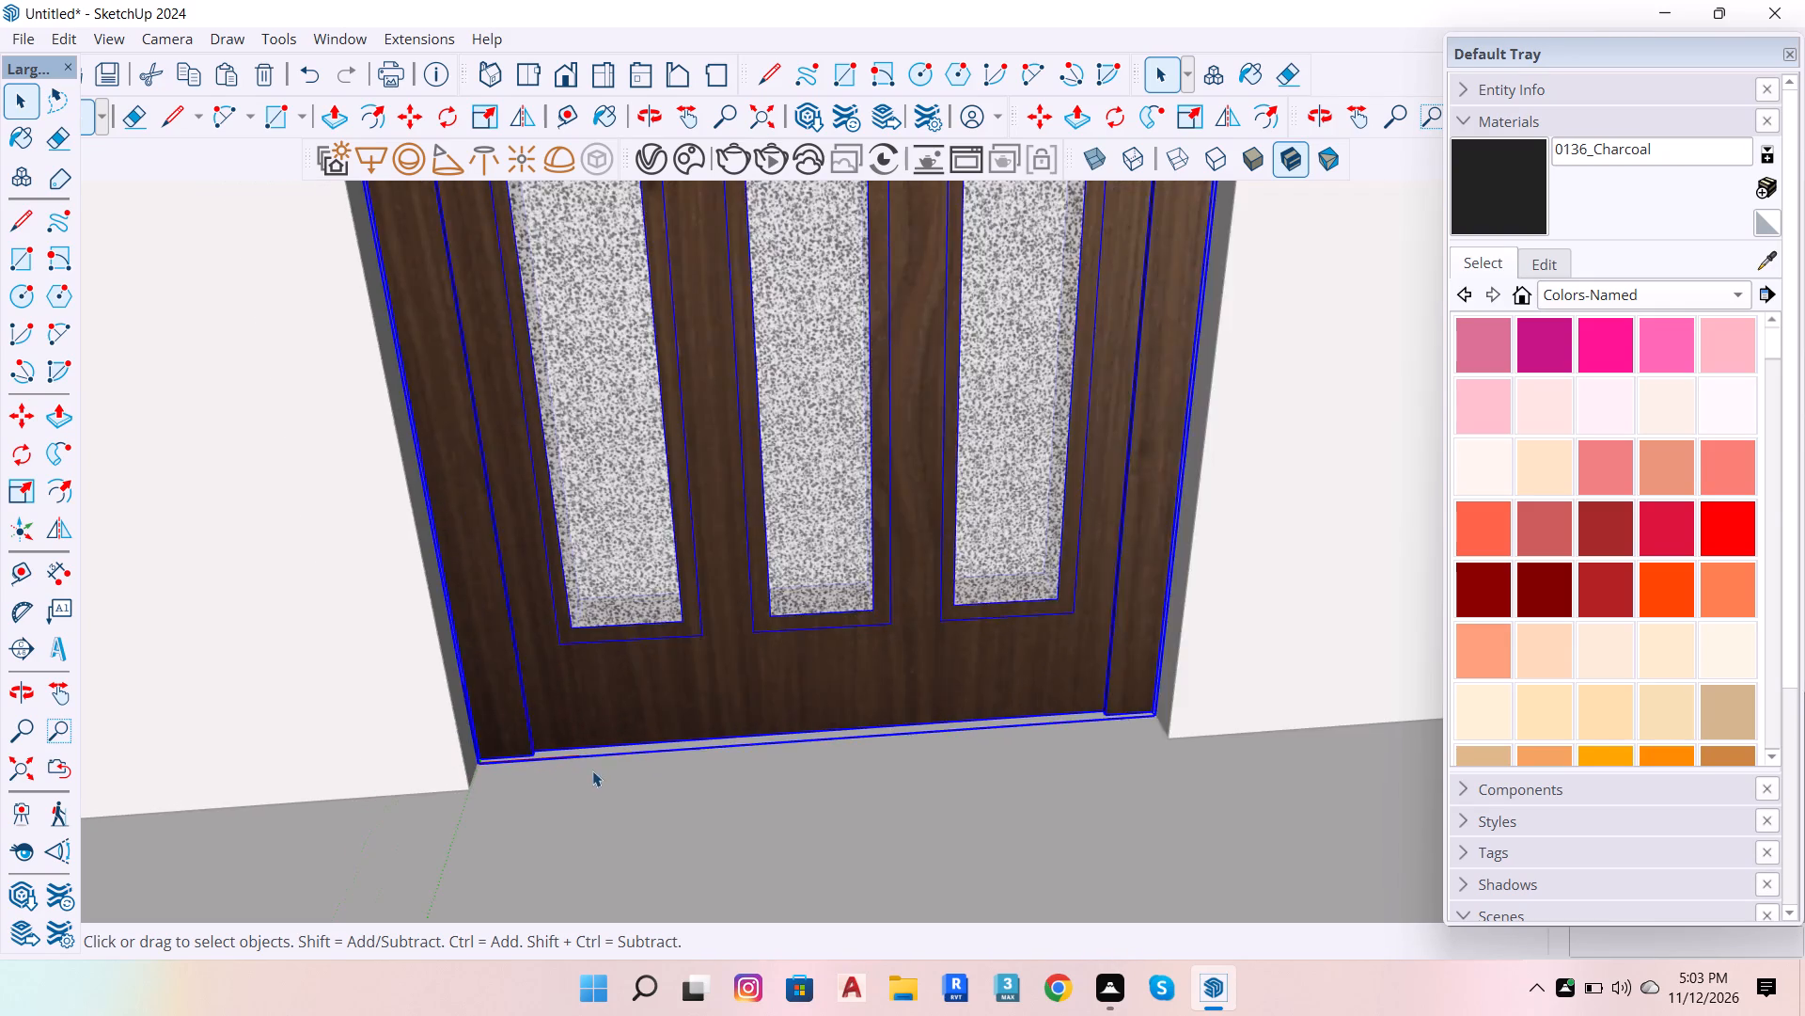
pyautogui.scroll(-8, 592, 770)
pyautogui.scroll(-19, 741, 772)
pyautogui.press('o')
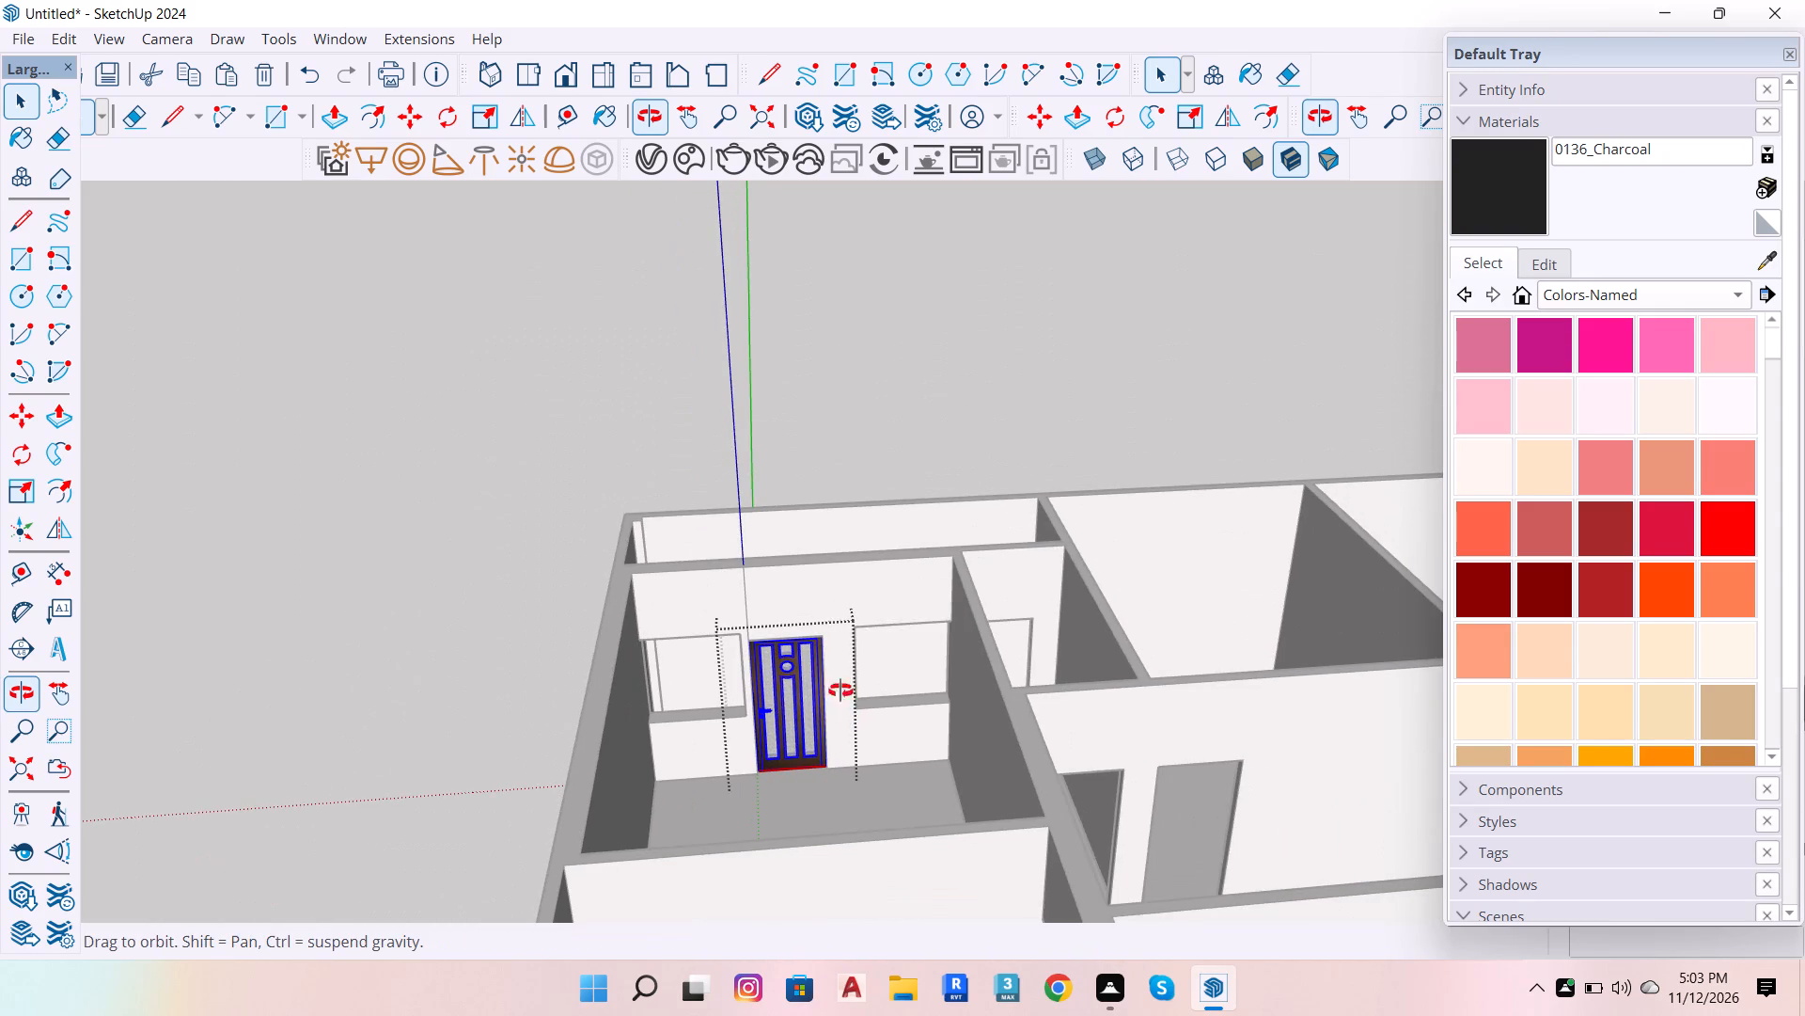
pyautogui.moveTo(809, 677); pyautogui.dragTo(1804, 629)
pyautogui.scroll(17, 1142, 553)
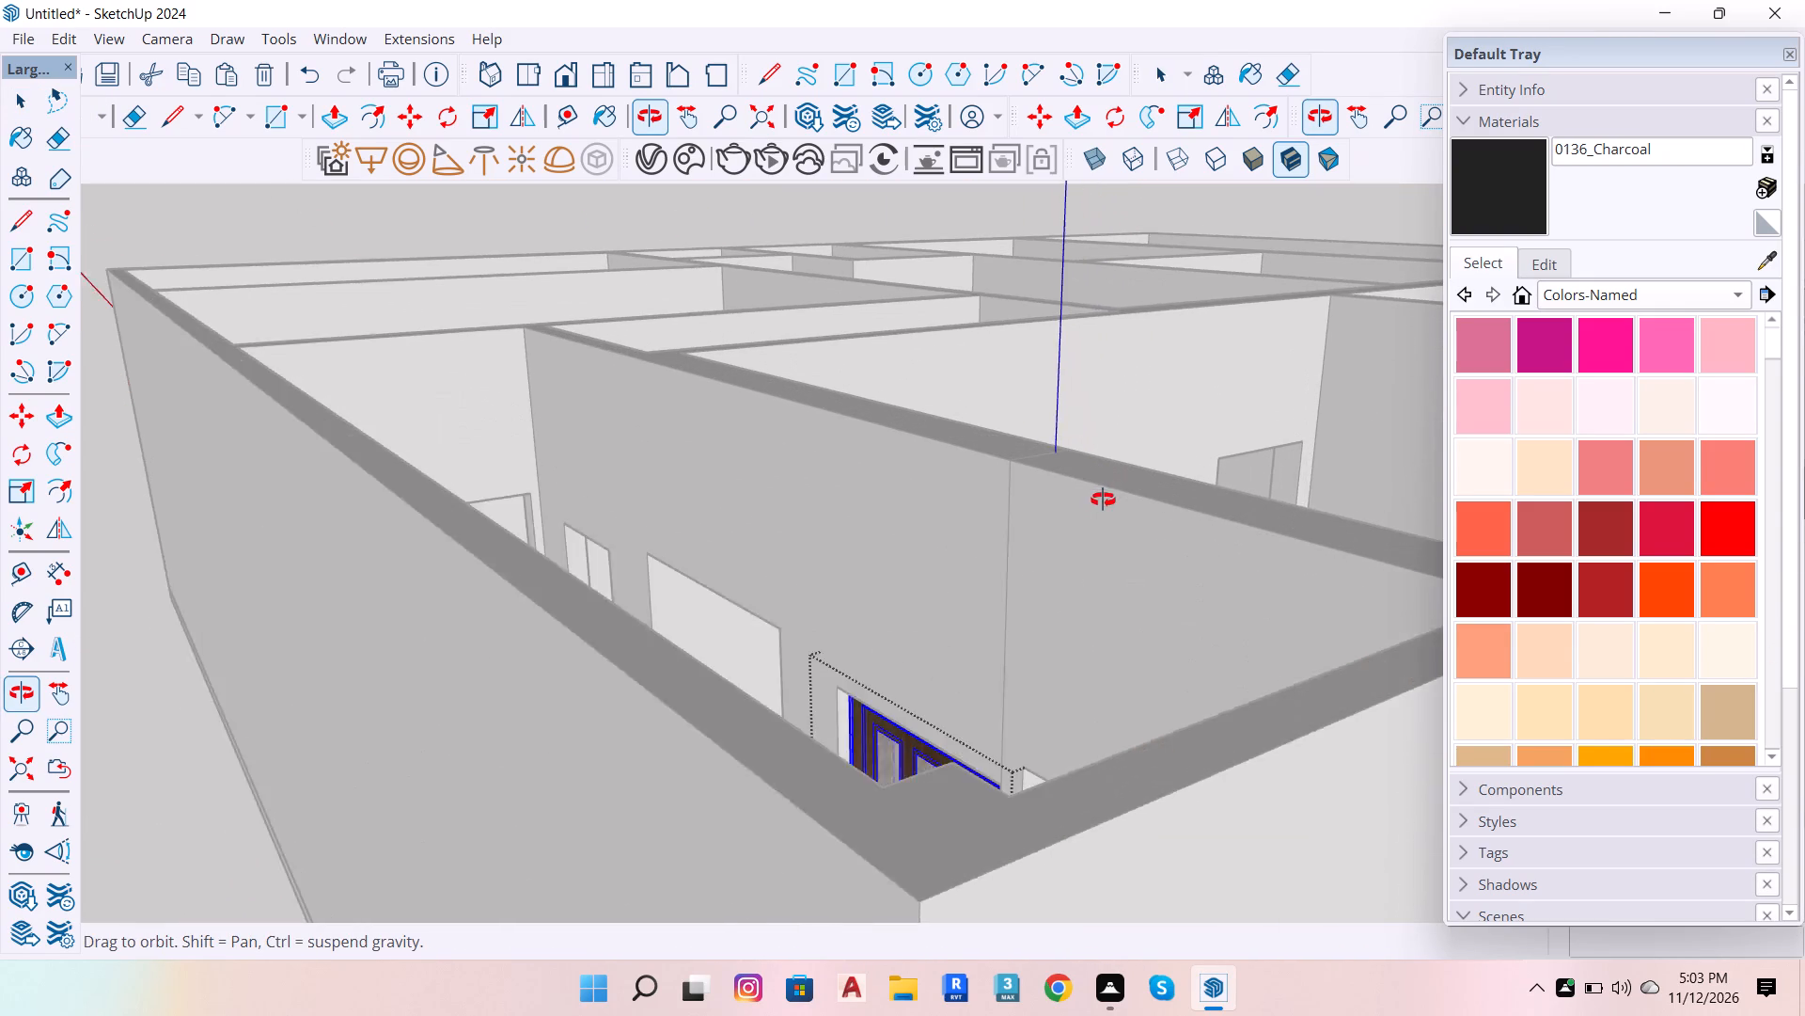
pyautogui.moveTo(871, 765); pyautogui.dragTo(1136, 877)
pyautogui.scroll(6, 992, 797)
pyautogui.scroll(6, 855, 770)
pyautogui.press('space')
pyautogui.scroll(-11, 595, 653)
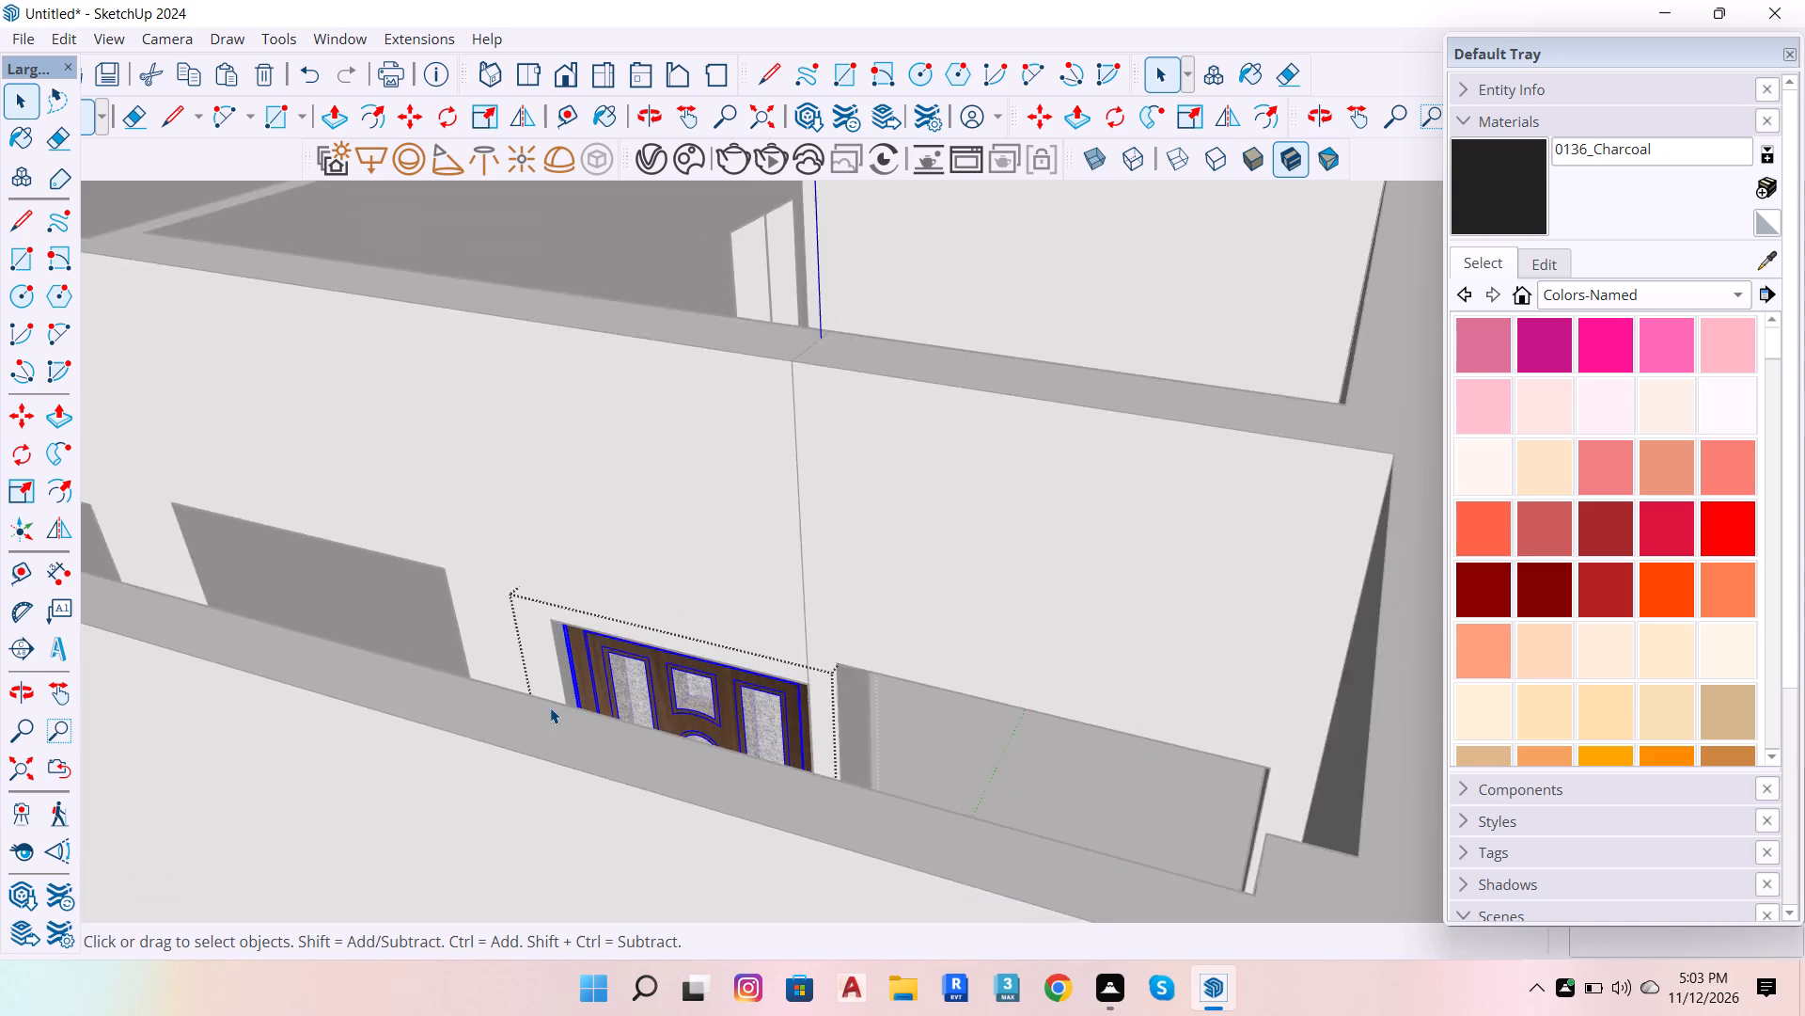
pyautogui.scroll(-20, 550, 707)
pyautogui.scroll(-20, 550, 707)
pyautogui.scroll(-1, 550, 707)
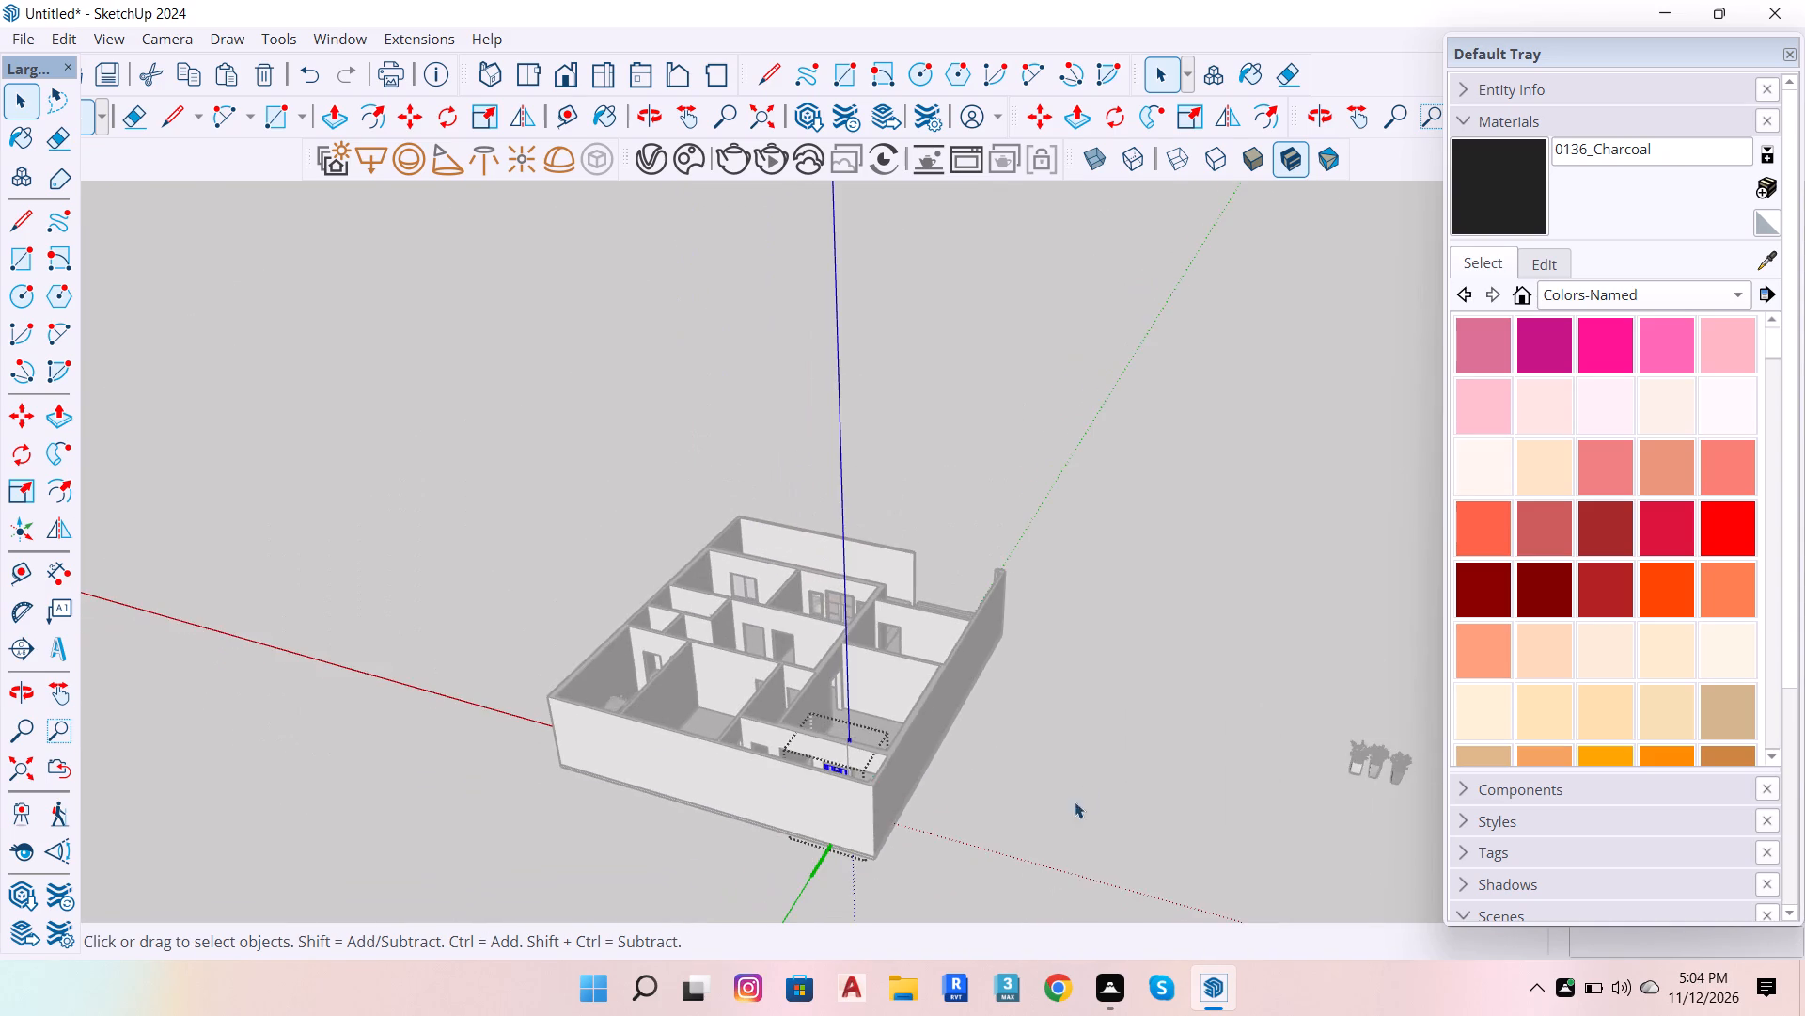
pyautogui.doubleClick(1096, 741)
# Delete the blue-grey pane filling the window opening in the room beside the double entrance door.
pyautogui.scroll(-13, 1037, 790)
pyautogui.scroll(5, 661, 701)
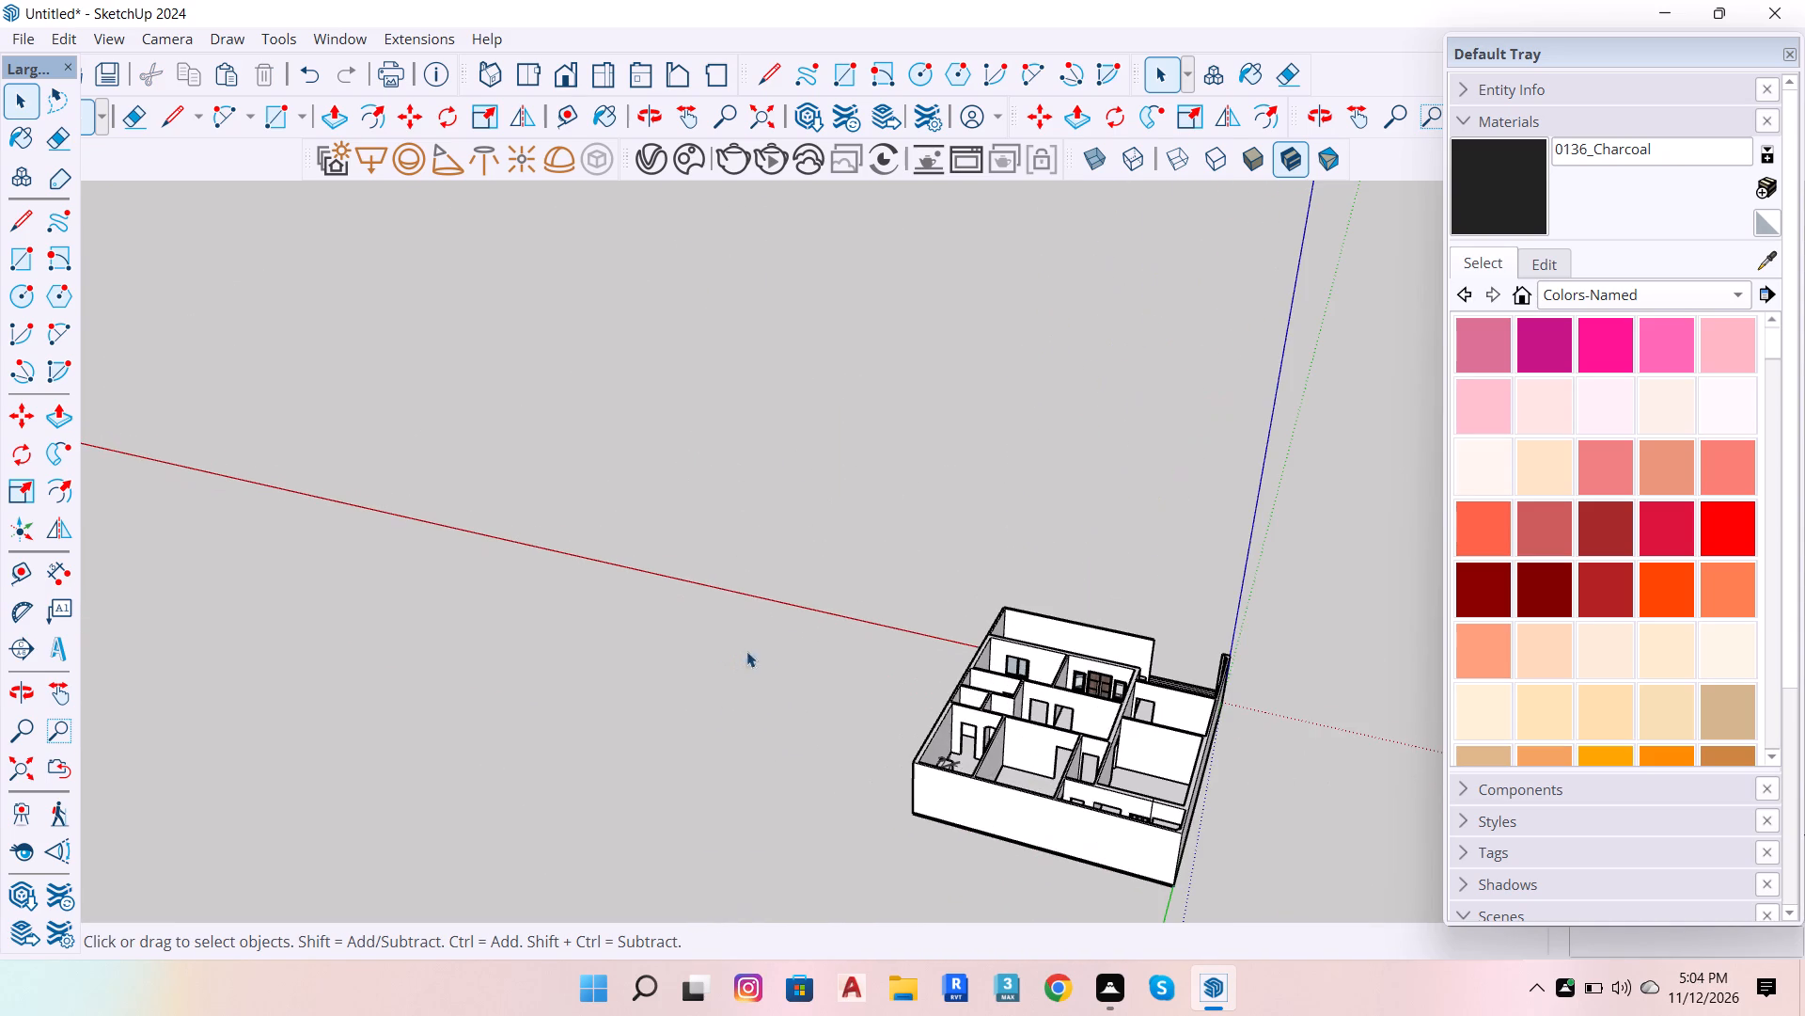
pyautogui.press('o')
pyautogui.moveTo(818, 637); pyautogui.dragTo(859, 847)
pyautogui.scroll(8, 1142, 648)
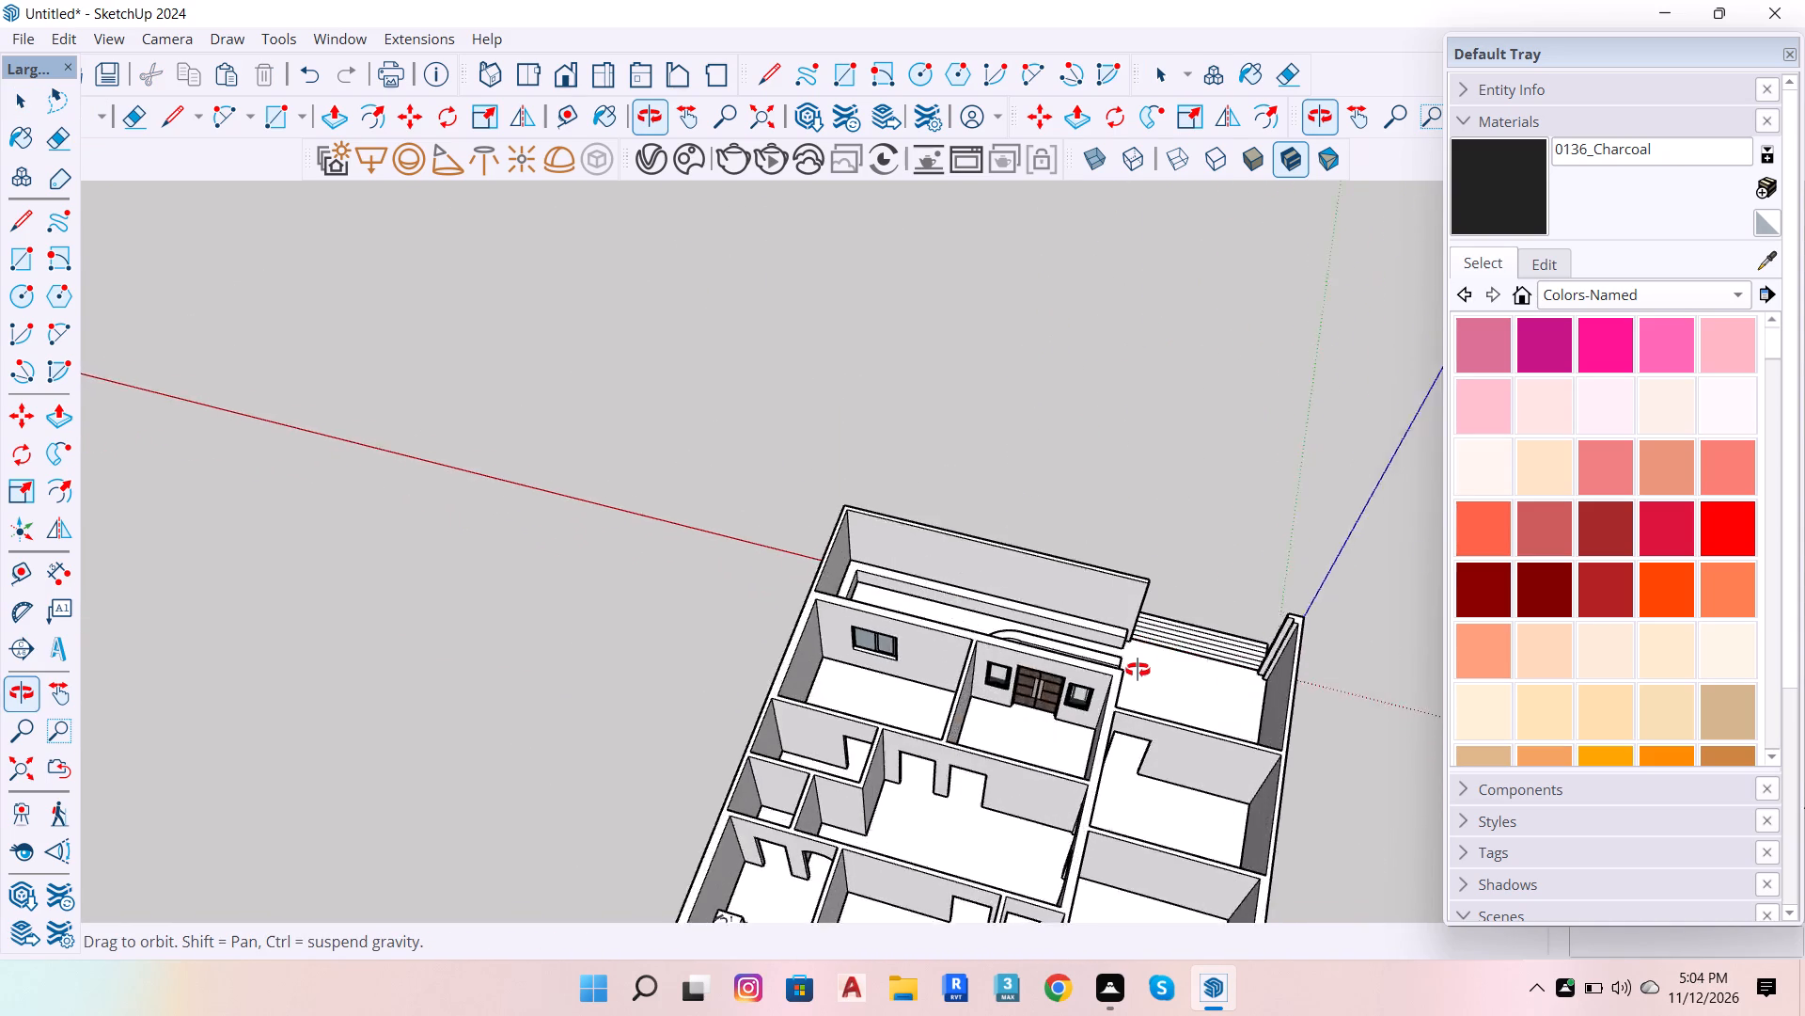
pyautogui.scroll(10, 1138, 670)
pyautogui.moveTo(918, 658); pyautogui.dragTo(1133, 563)
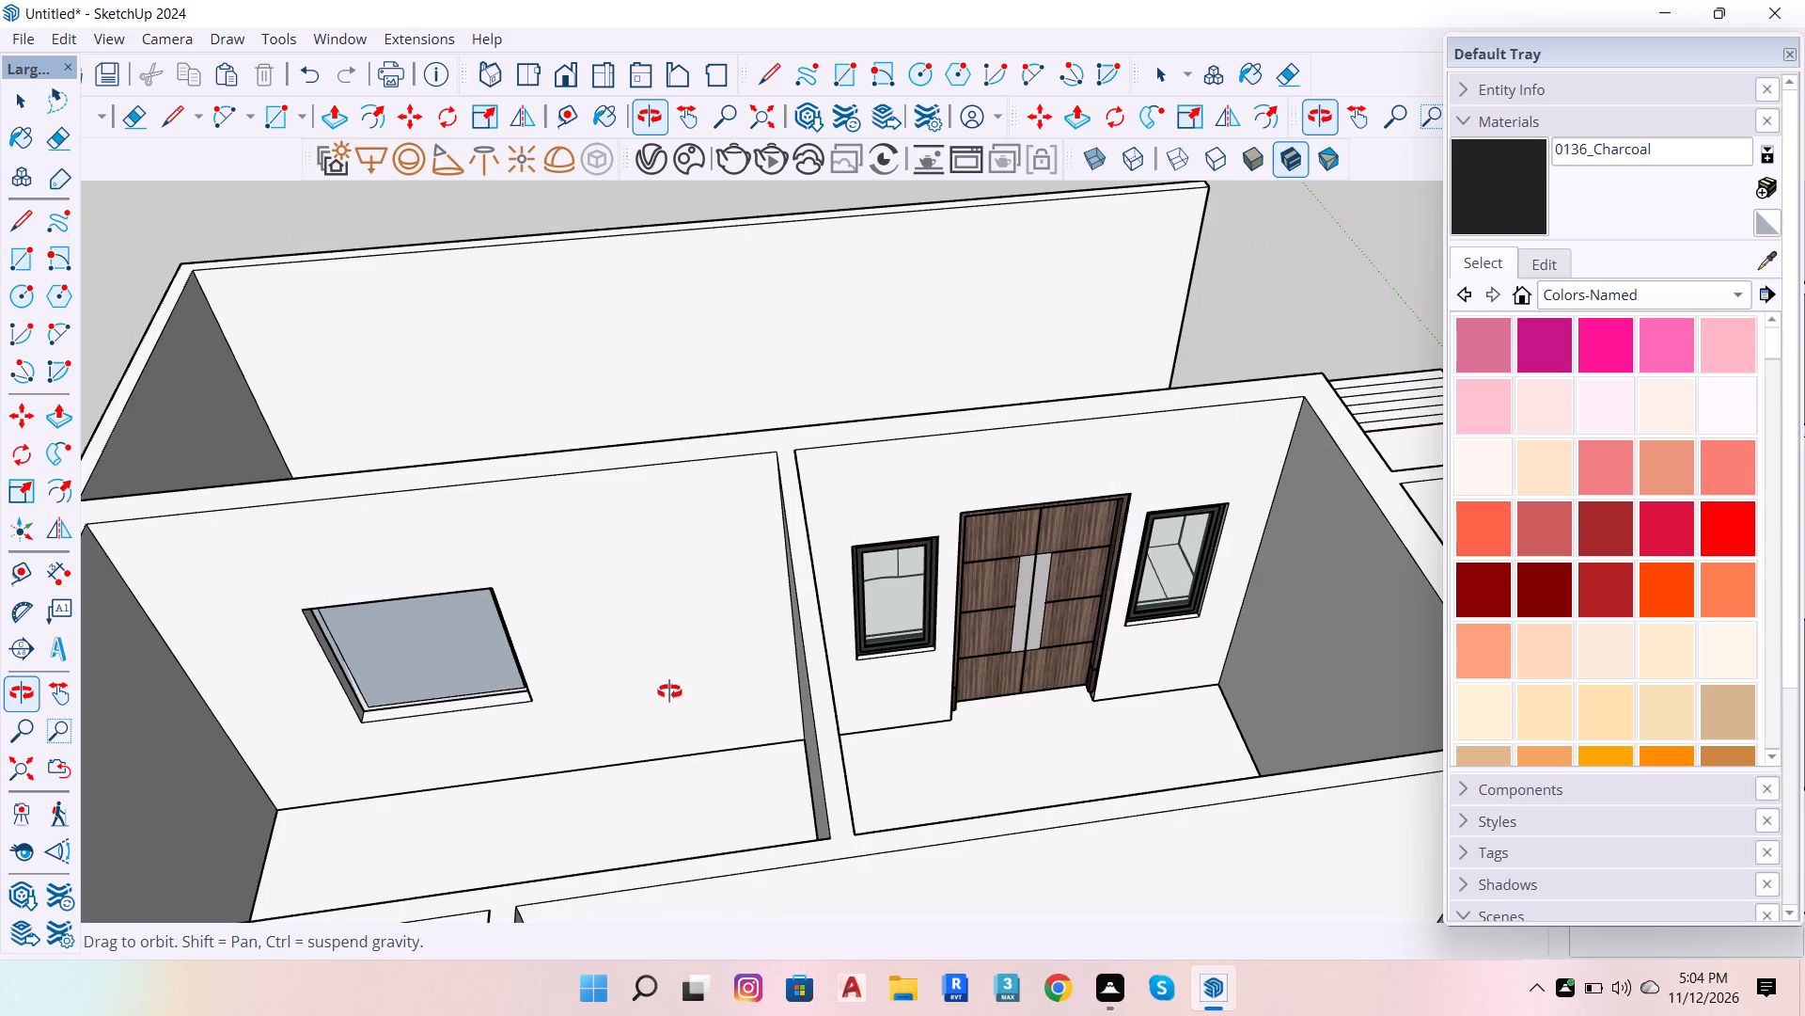
pyautogui.press('space')
pyautogui.click(461, 689)
pyautogui.press('Delete')
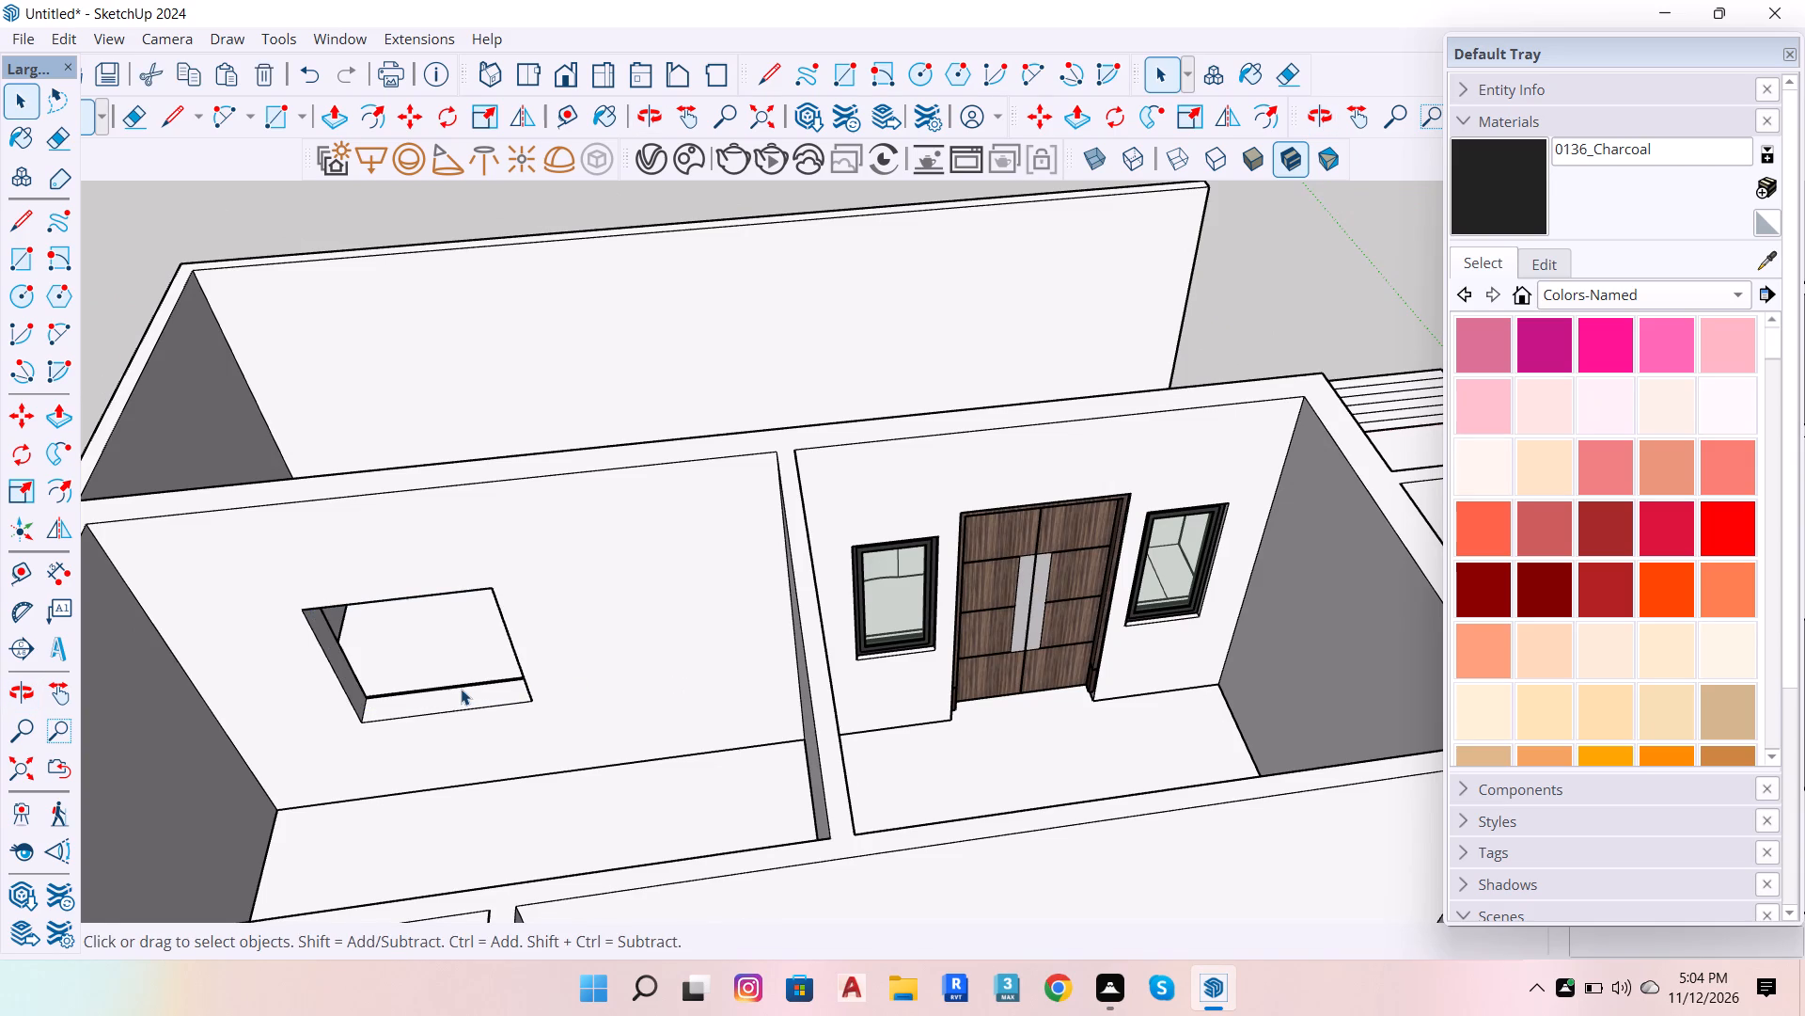
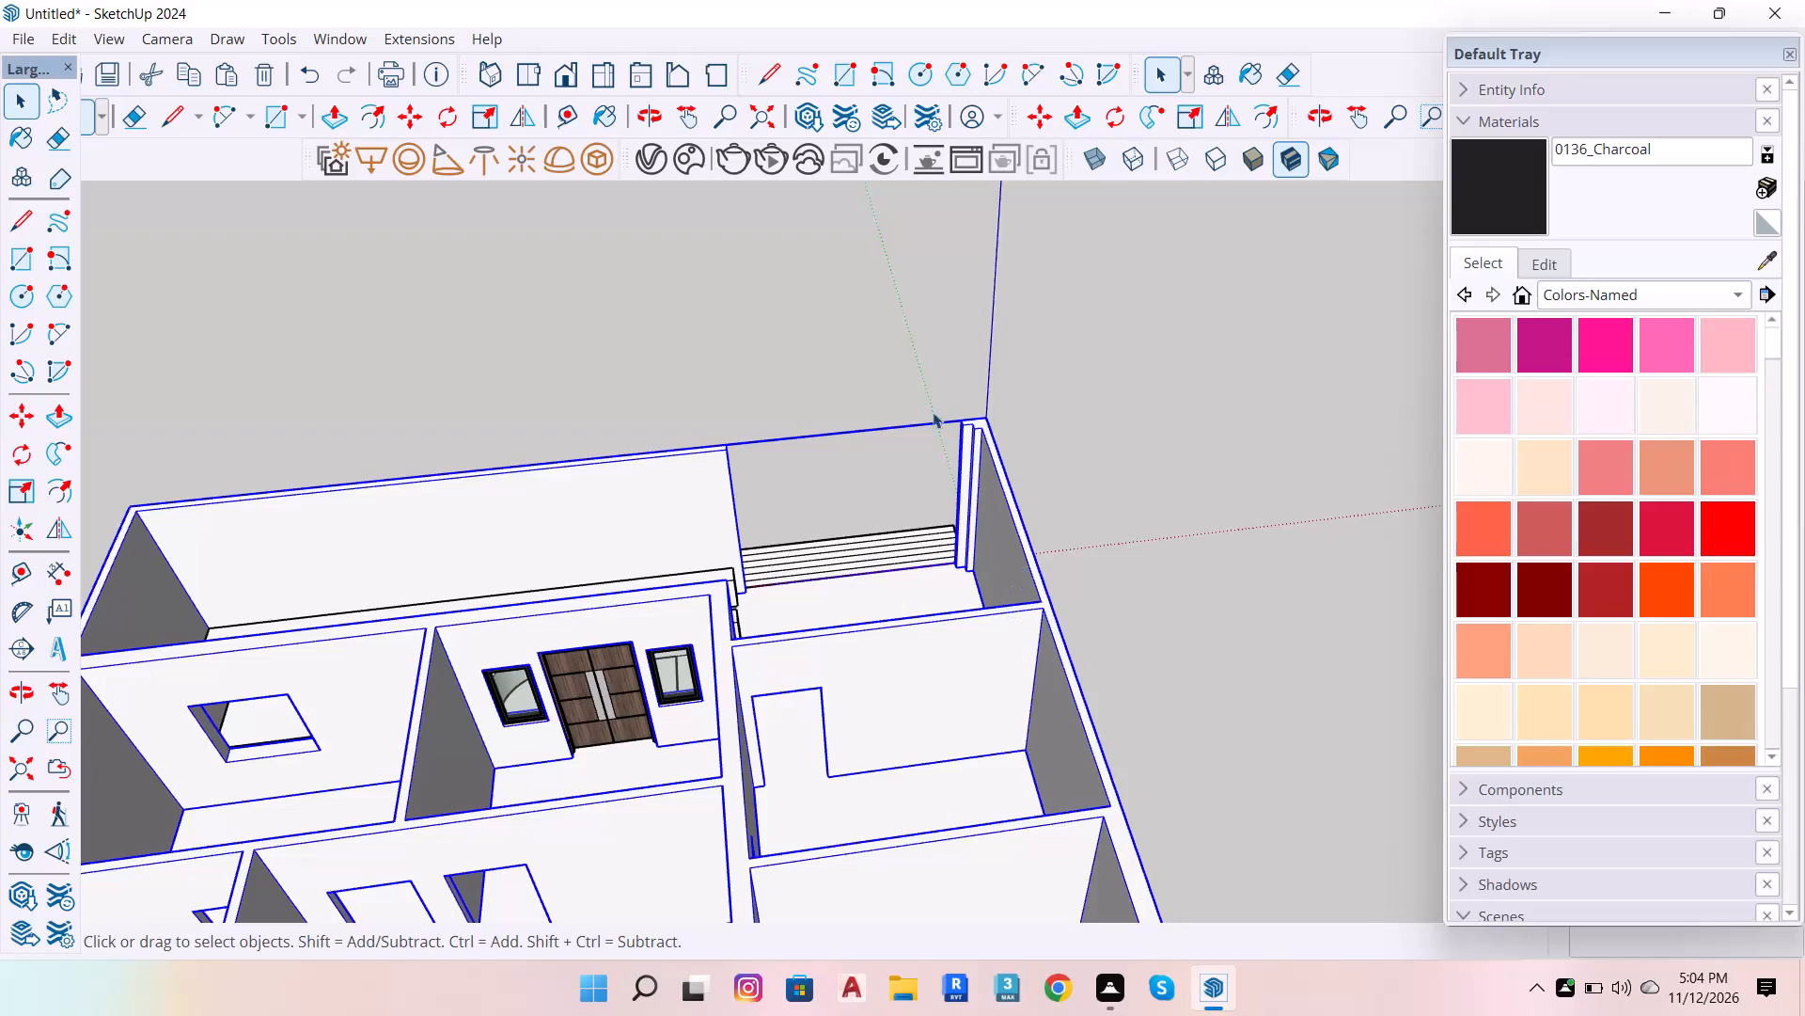
# Clear the selection of the house walls.
pyautogui.scroll(2, 911, 434)
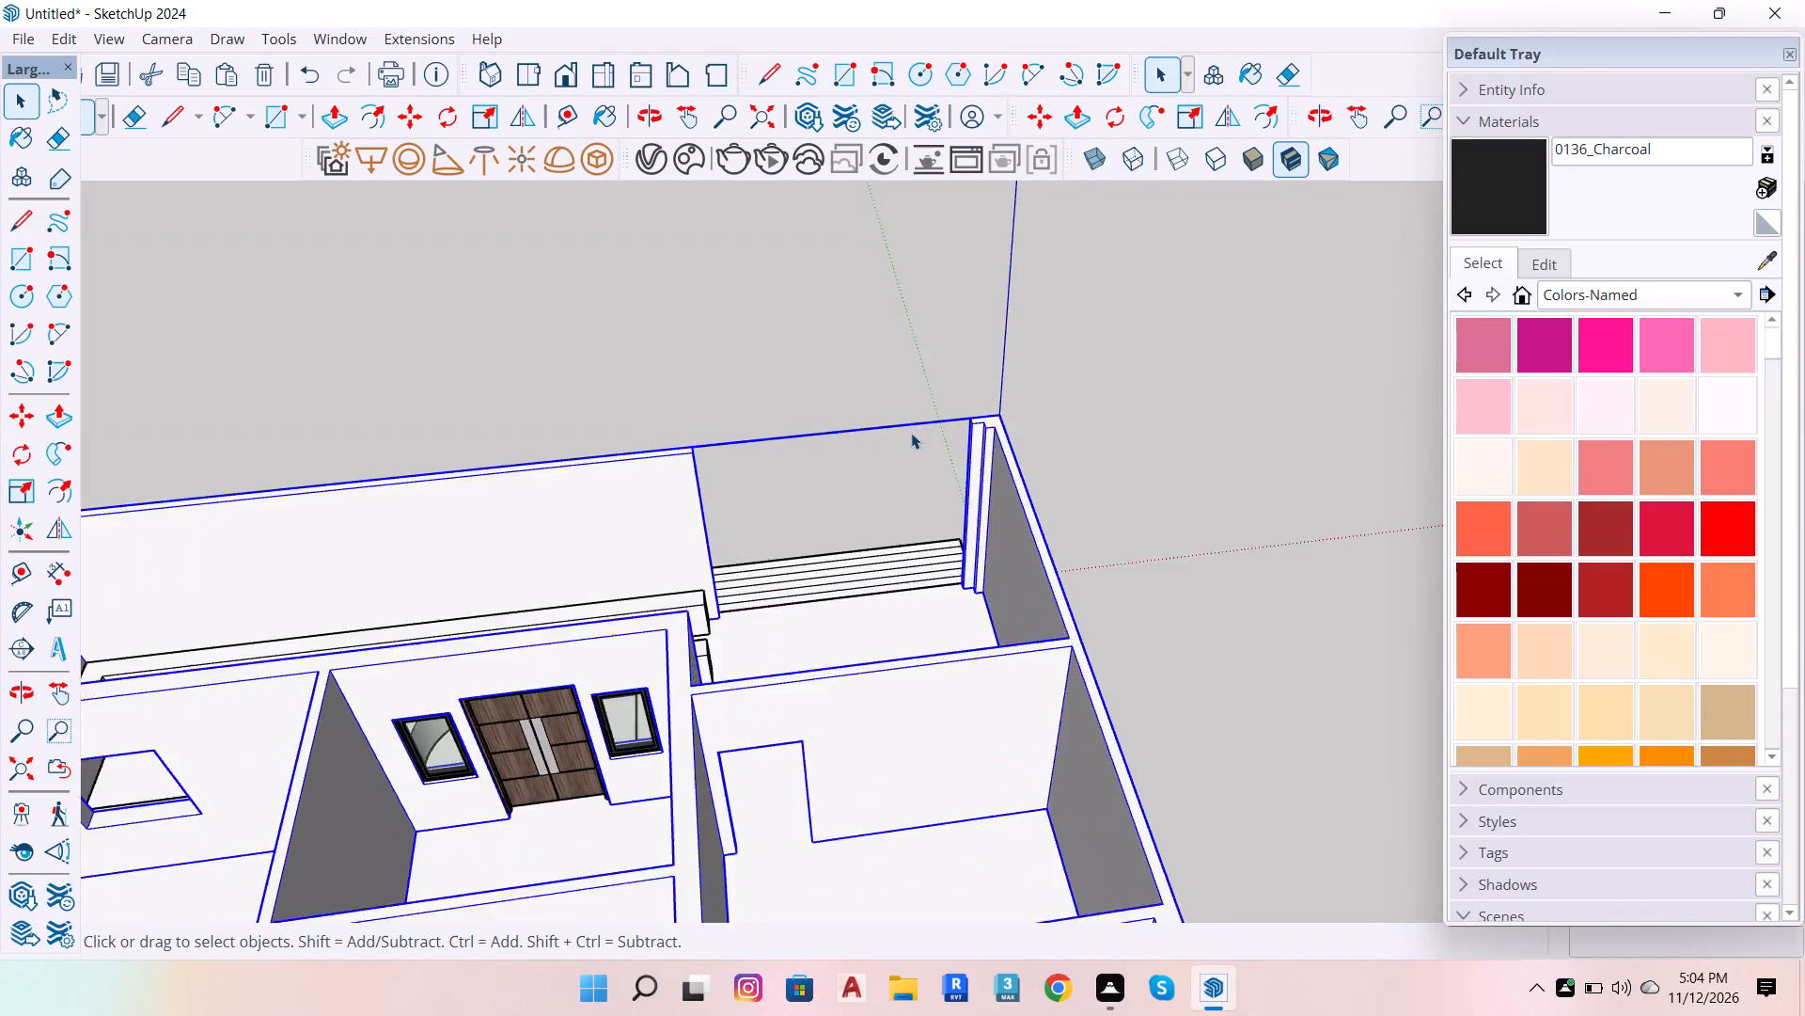
pyautogui.scroll(3, 911, 433)
pyautogui.scroll(-5, 1068, 499)
pyautogui.press('space')
pyautogui.click(1188, 452)
pyautogui.scroll(-6, 699, 678)
pyautogui.scroll(19, 618, 766)
pyautogui.scroll(-13, 685, 602)
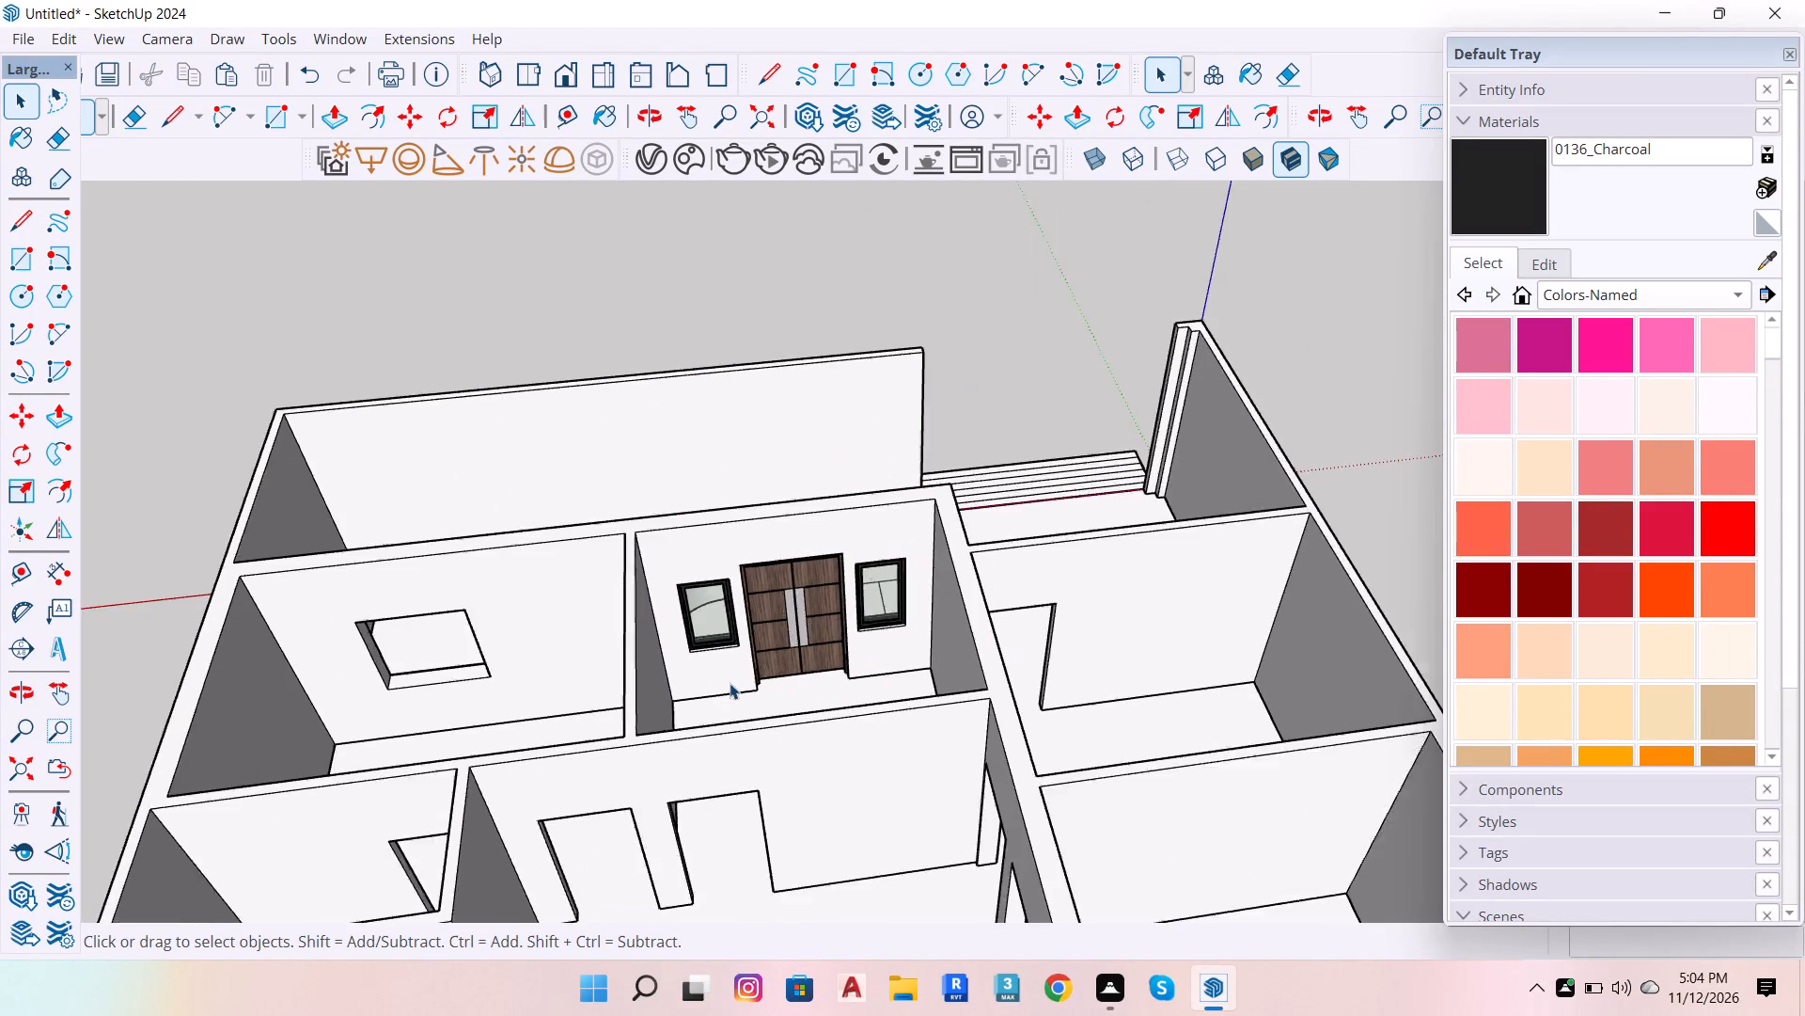
# Copy the glazed dark wood door from the back room, by its bottom corner, into the hall wall's doorway nearest the corner.
pyautogui.press('o')
pyautogui.moveTo(520, 629); pyautogui.dragTo(1509, 607)
pyautogui.scroll(6, 1110, 569)
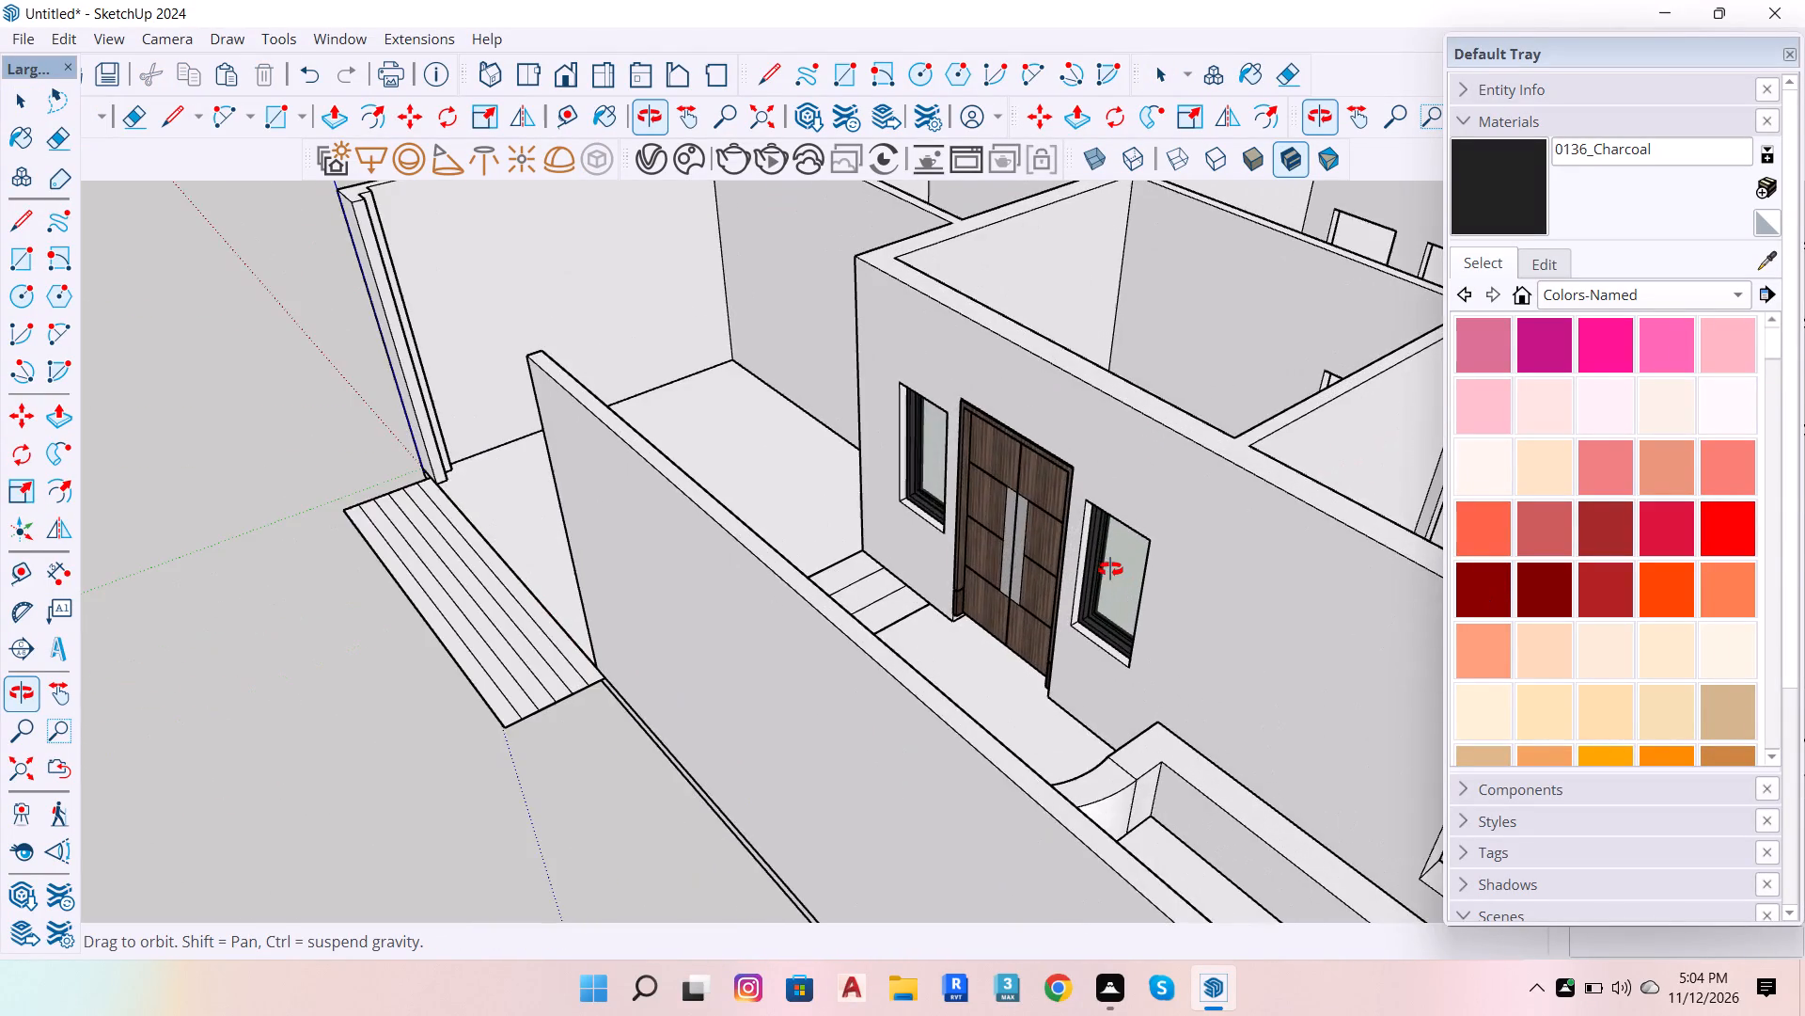
pyautogui.moveTo(881, 672); pyautogui.dragTo(689, 791)
pyautogui.scroll(-12, 740, 567)
pyautogui.moveTo(754, 632); pyautogui.dragTo(1119, 605)
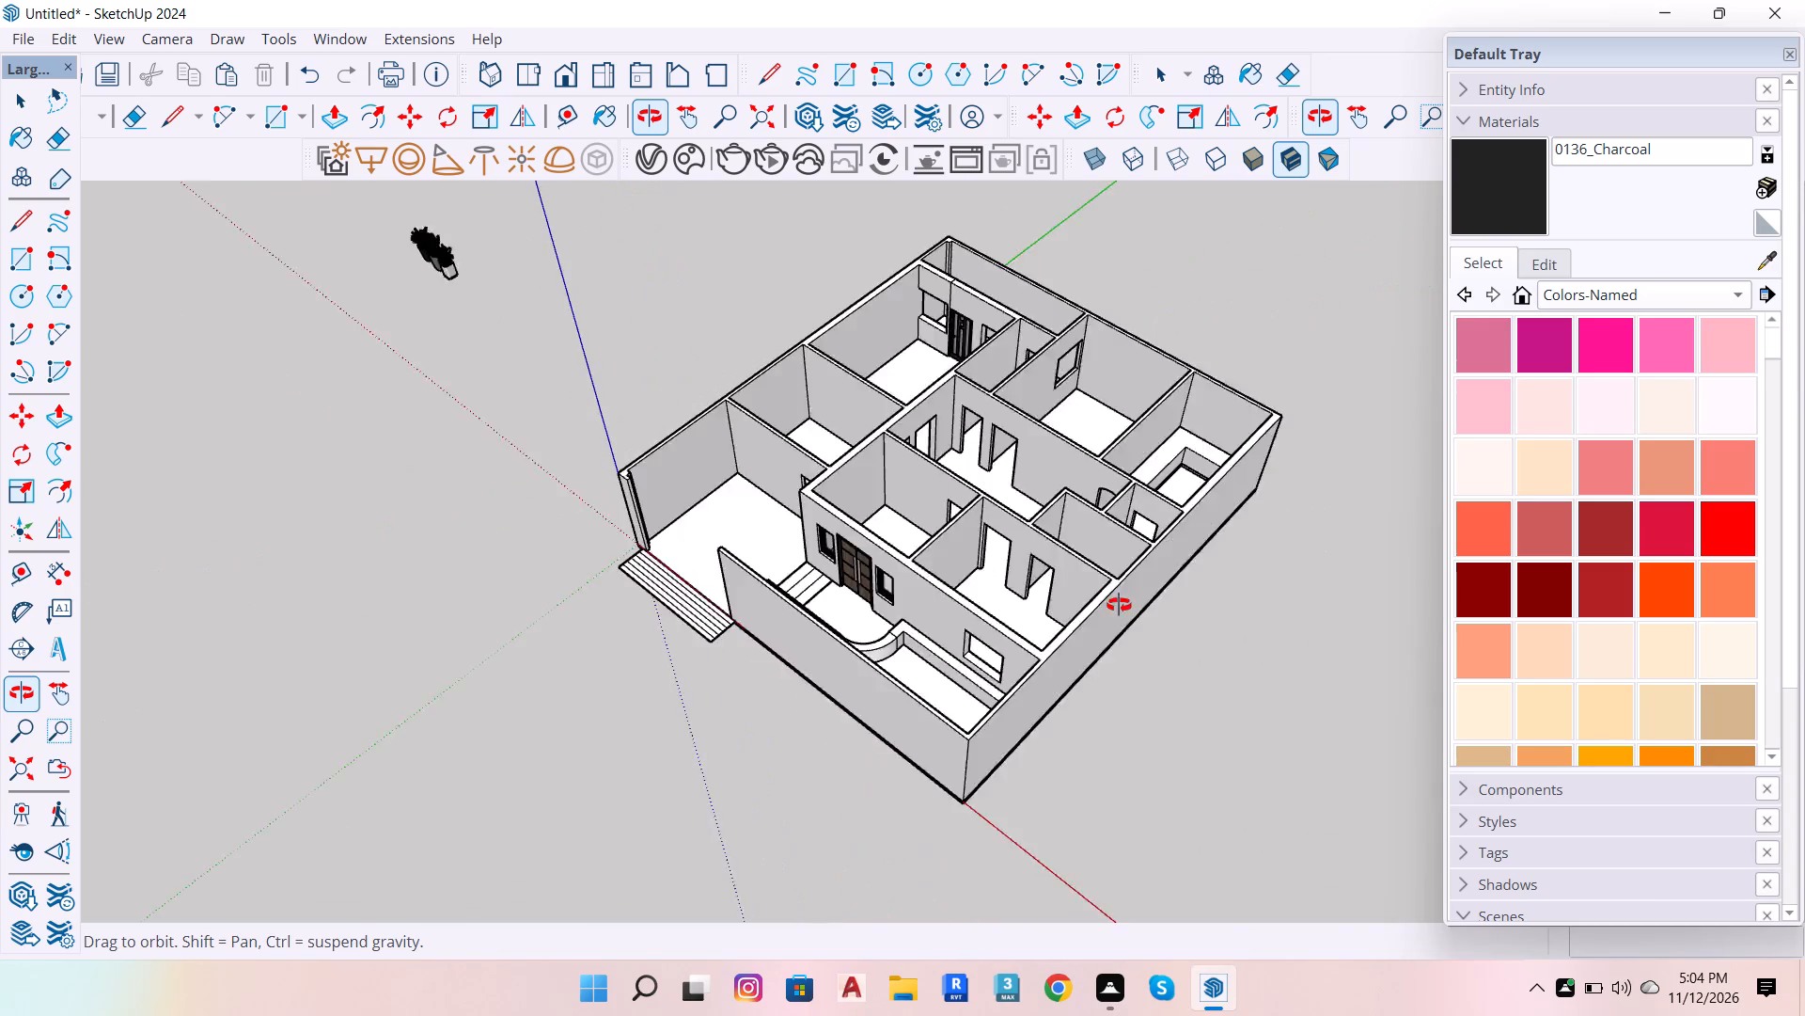
pyautogui.moveTo(1119, 605); pyautogui.dragTo(1142, 593)
pyautogui.scroll(10, 921, 309)
pyautogui.scroll(-2, 854, 356)
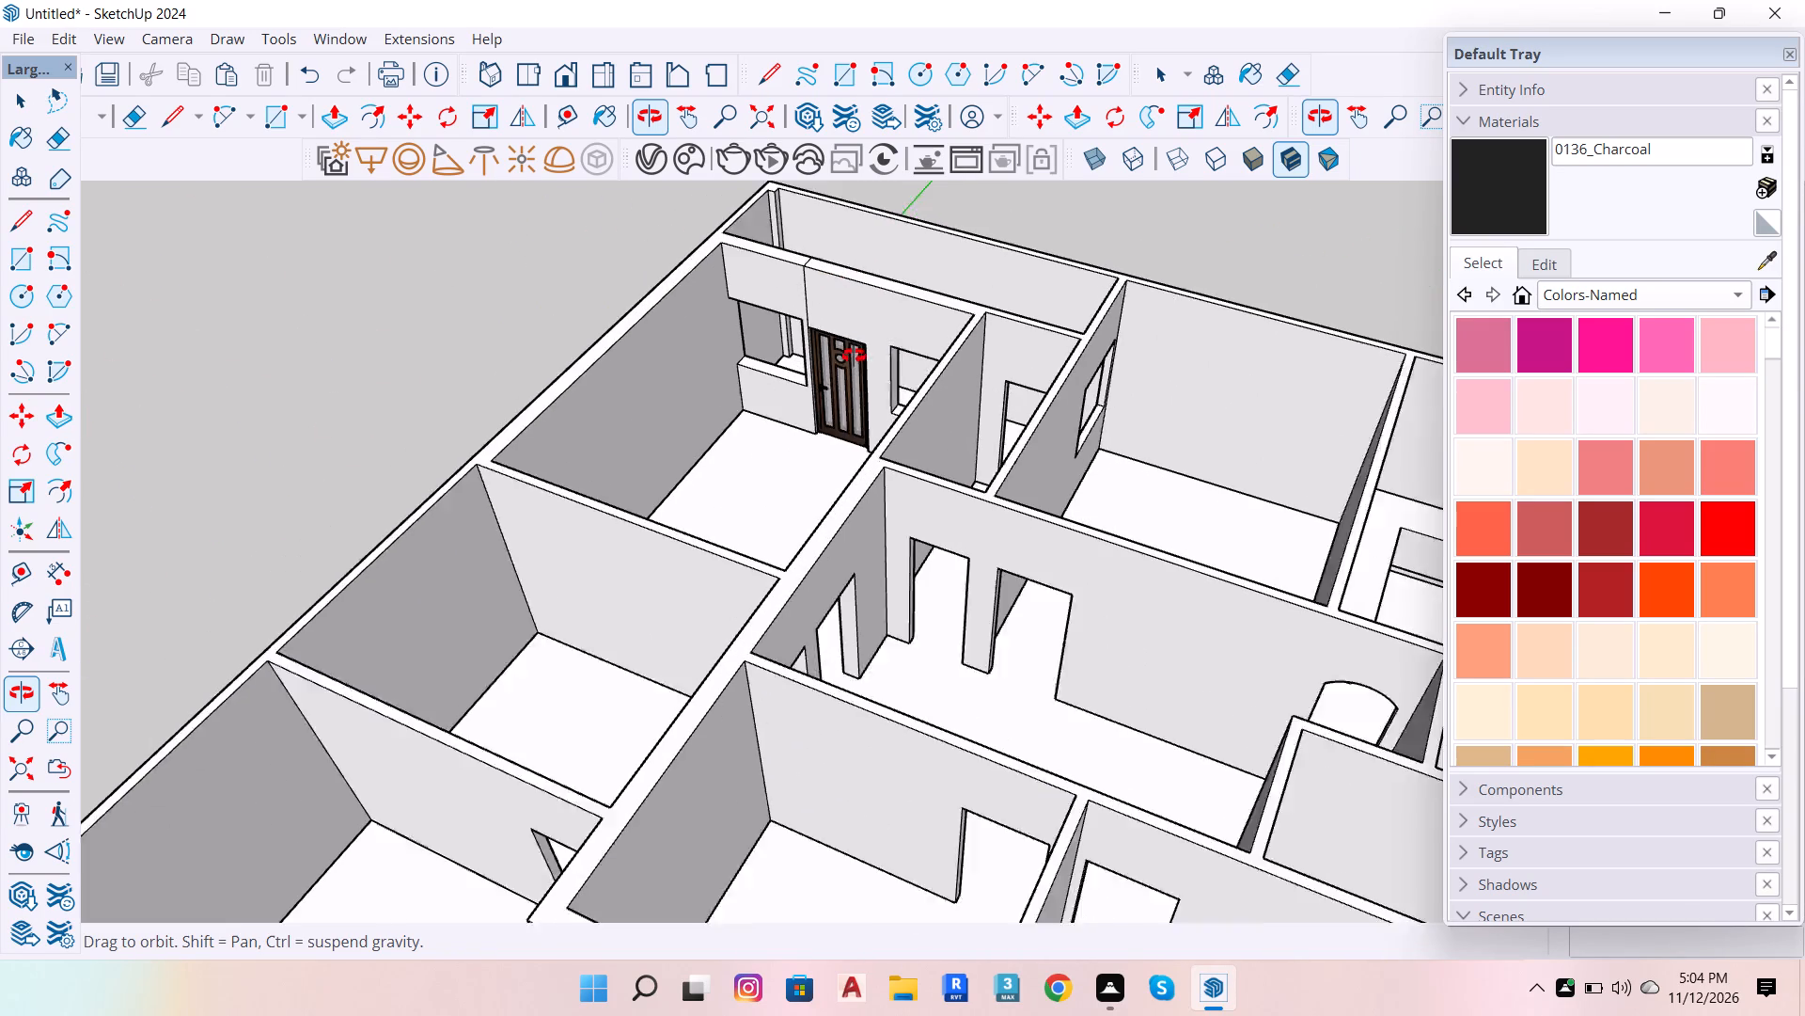
pyautogui.scroll(-2, 854, 356)
pyautogui.scroll(4, 857, 444)
pyautogui.press('space')
pyautogui.click(844, 405)
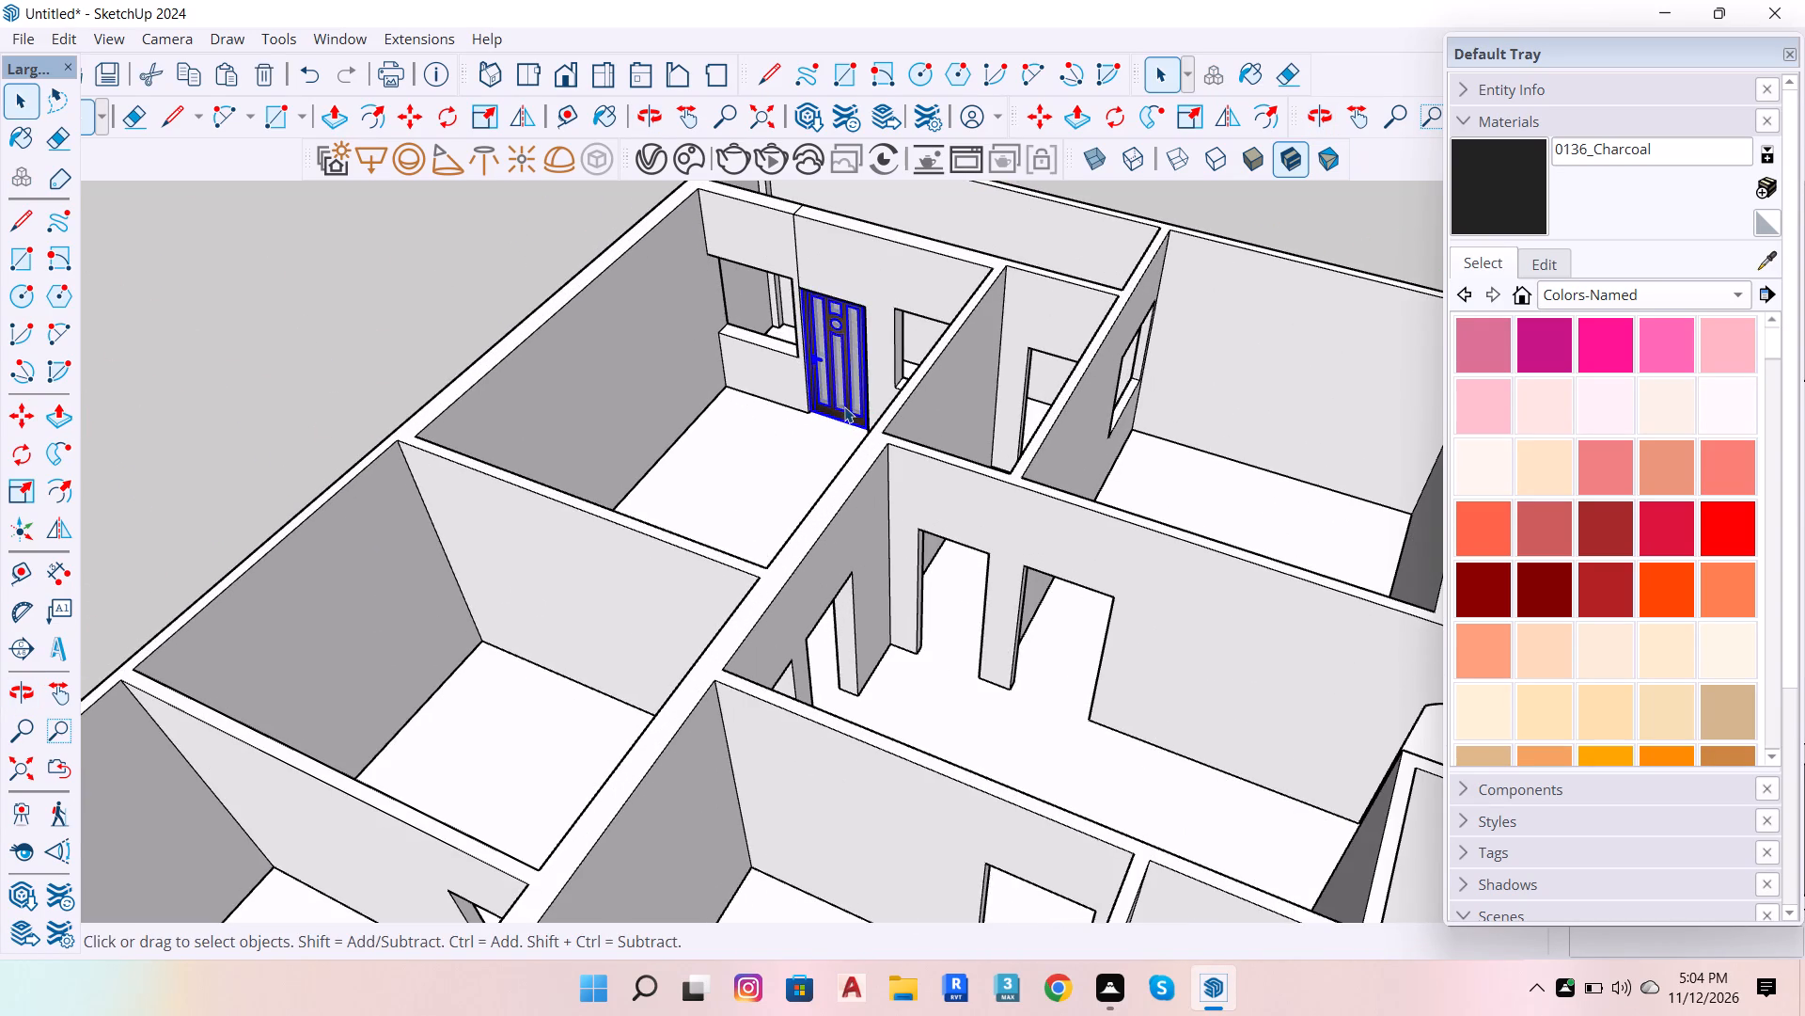
pyautogui.scroll(20, 843, 407)
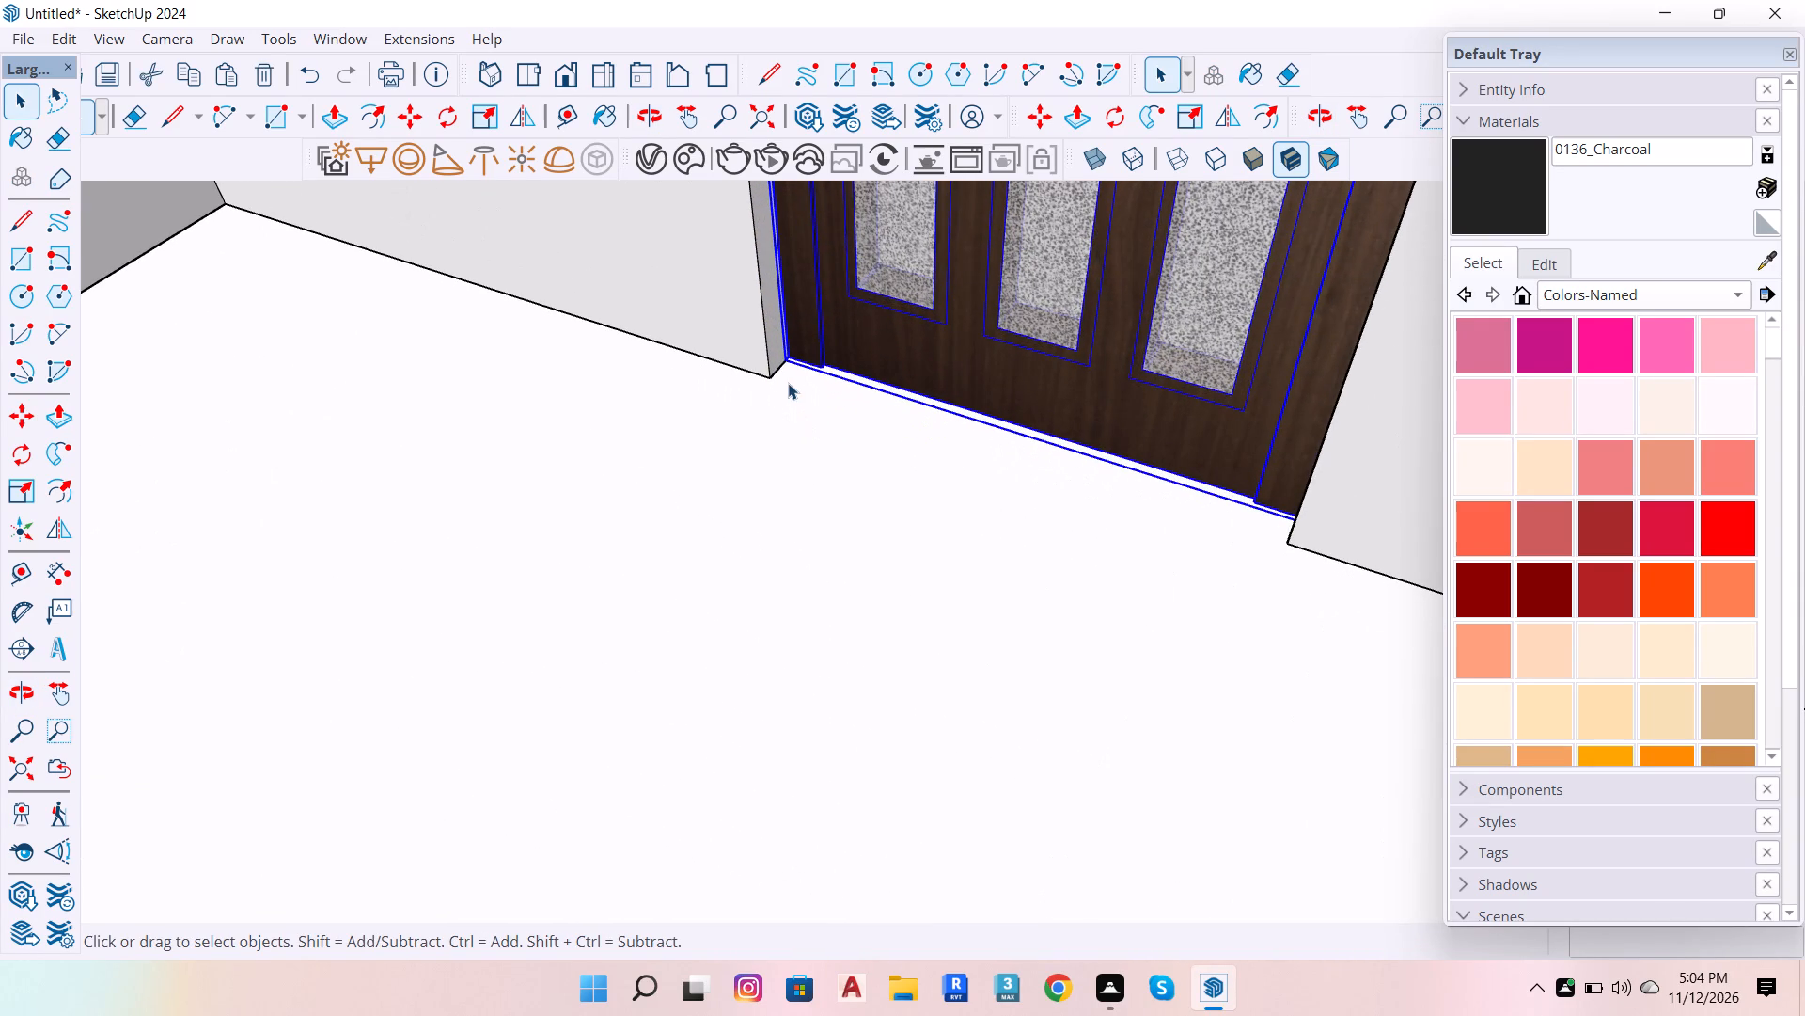
pyautogui.press('m')
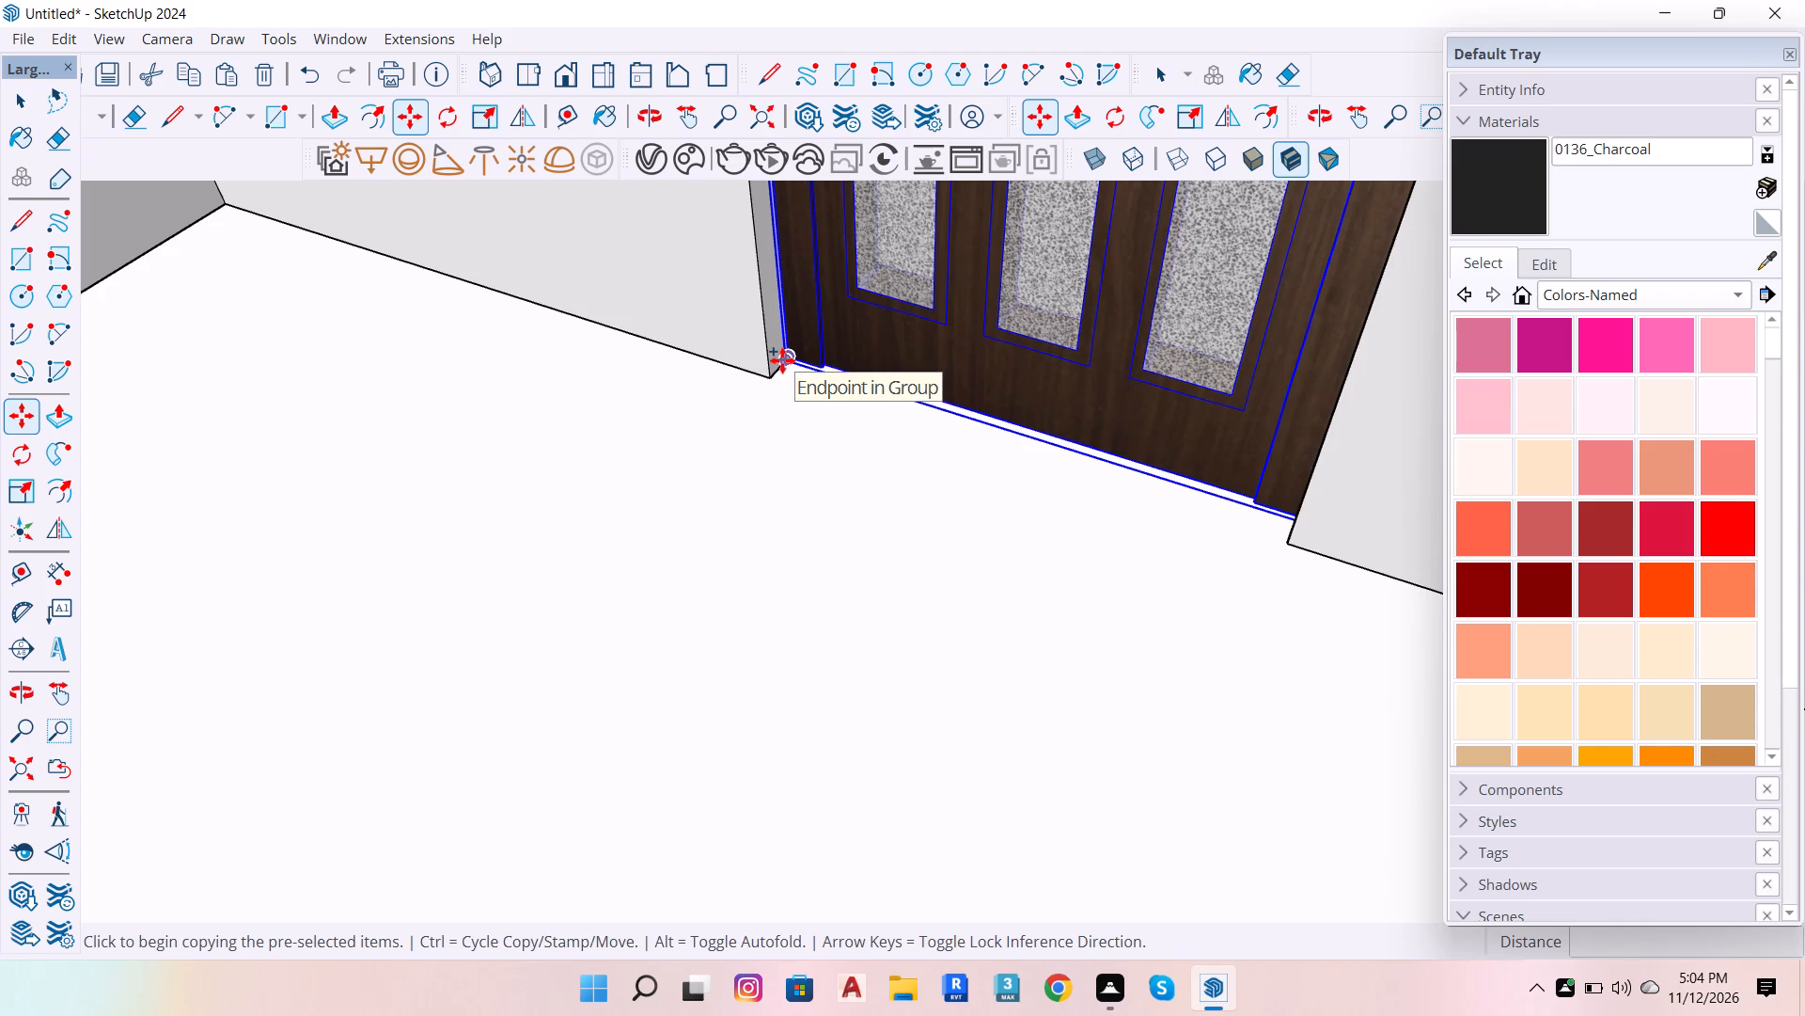
pyautogui.scroll(12, 782, 360)
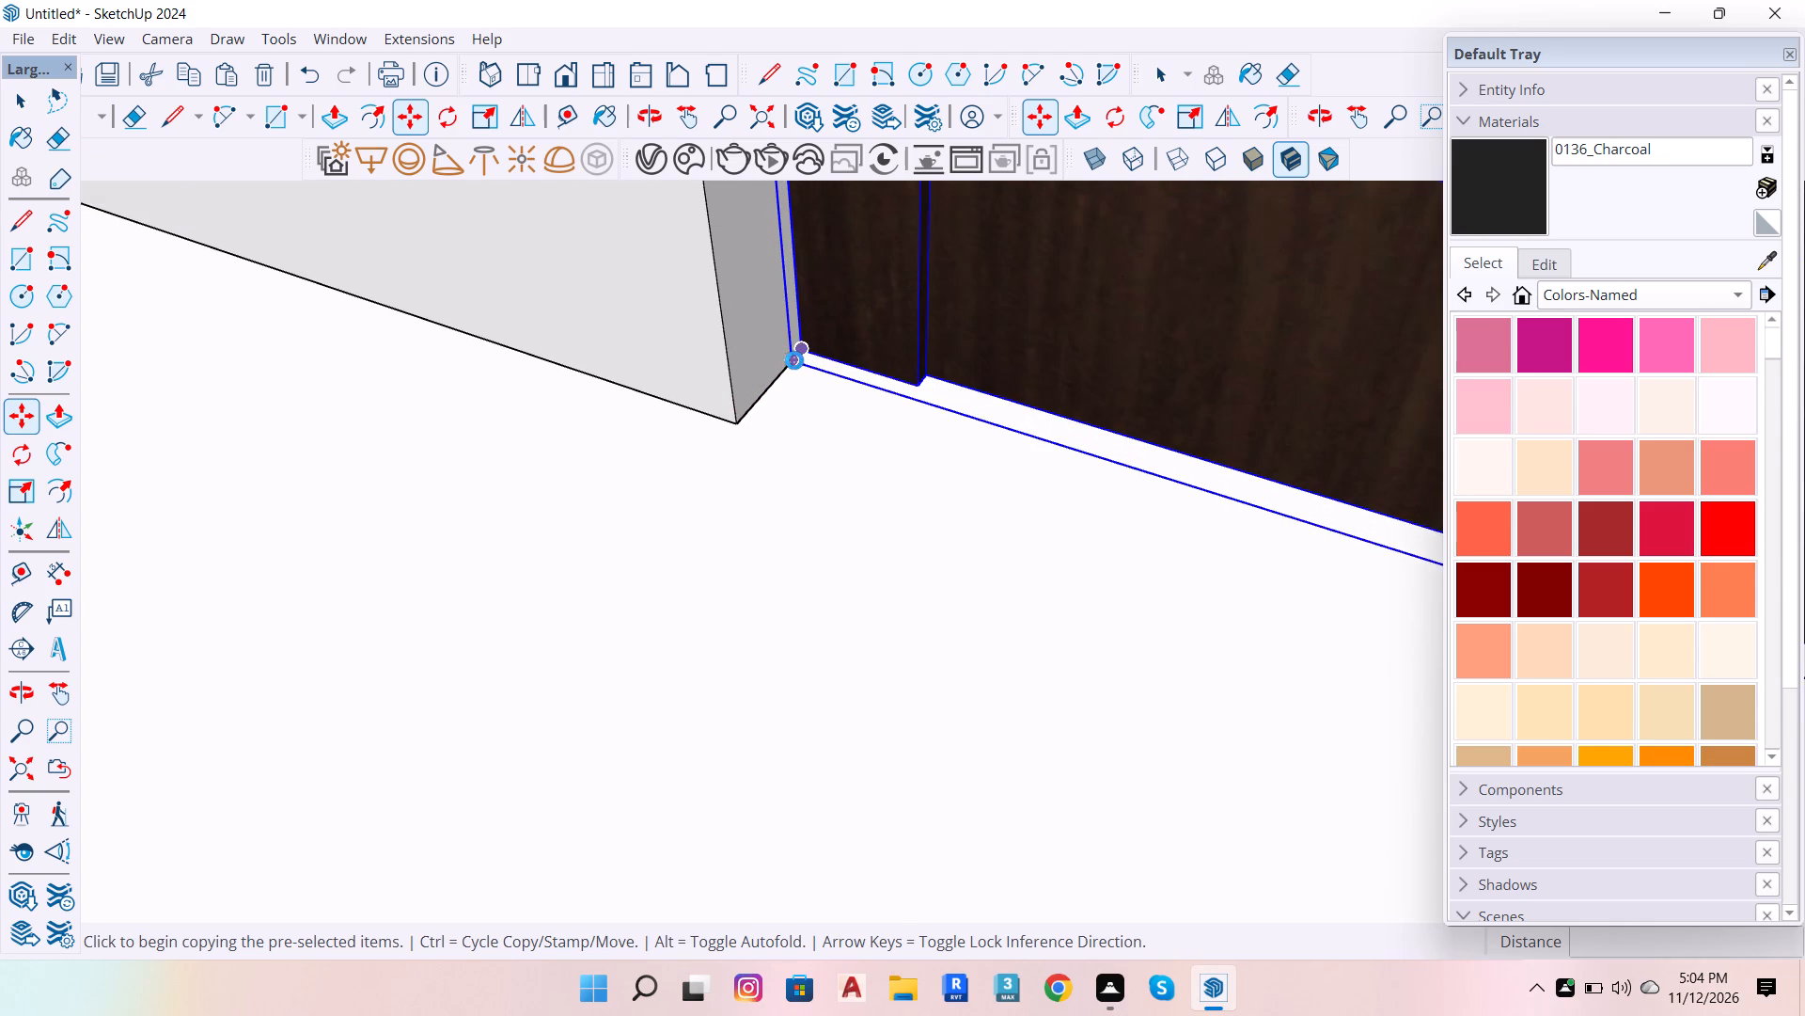
pyautogui.click(794, 360)
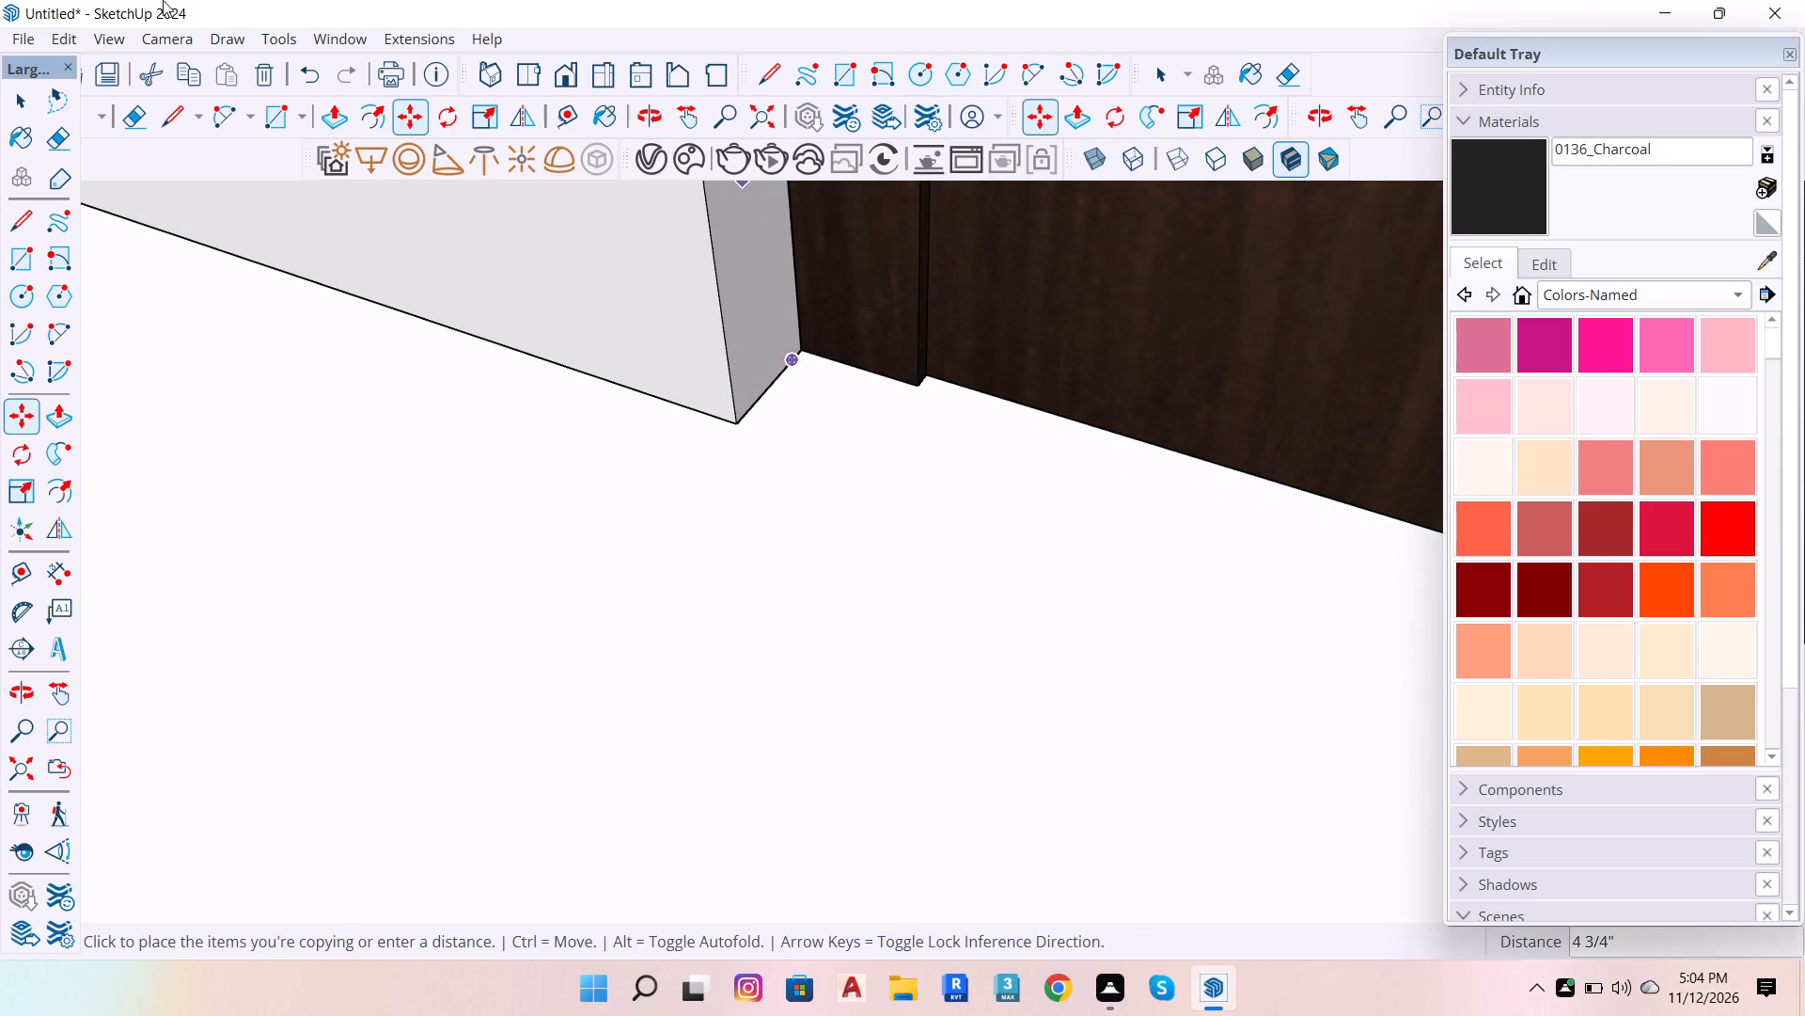
pyautogui.scroll(-20, 778, 329)
pyautogui.scroll(-4, 778, 329)
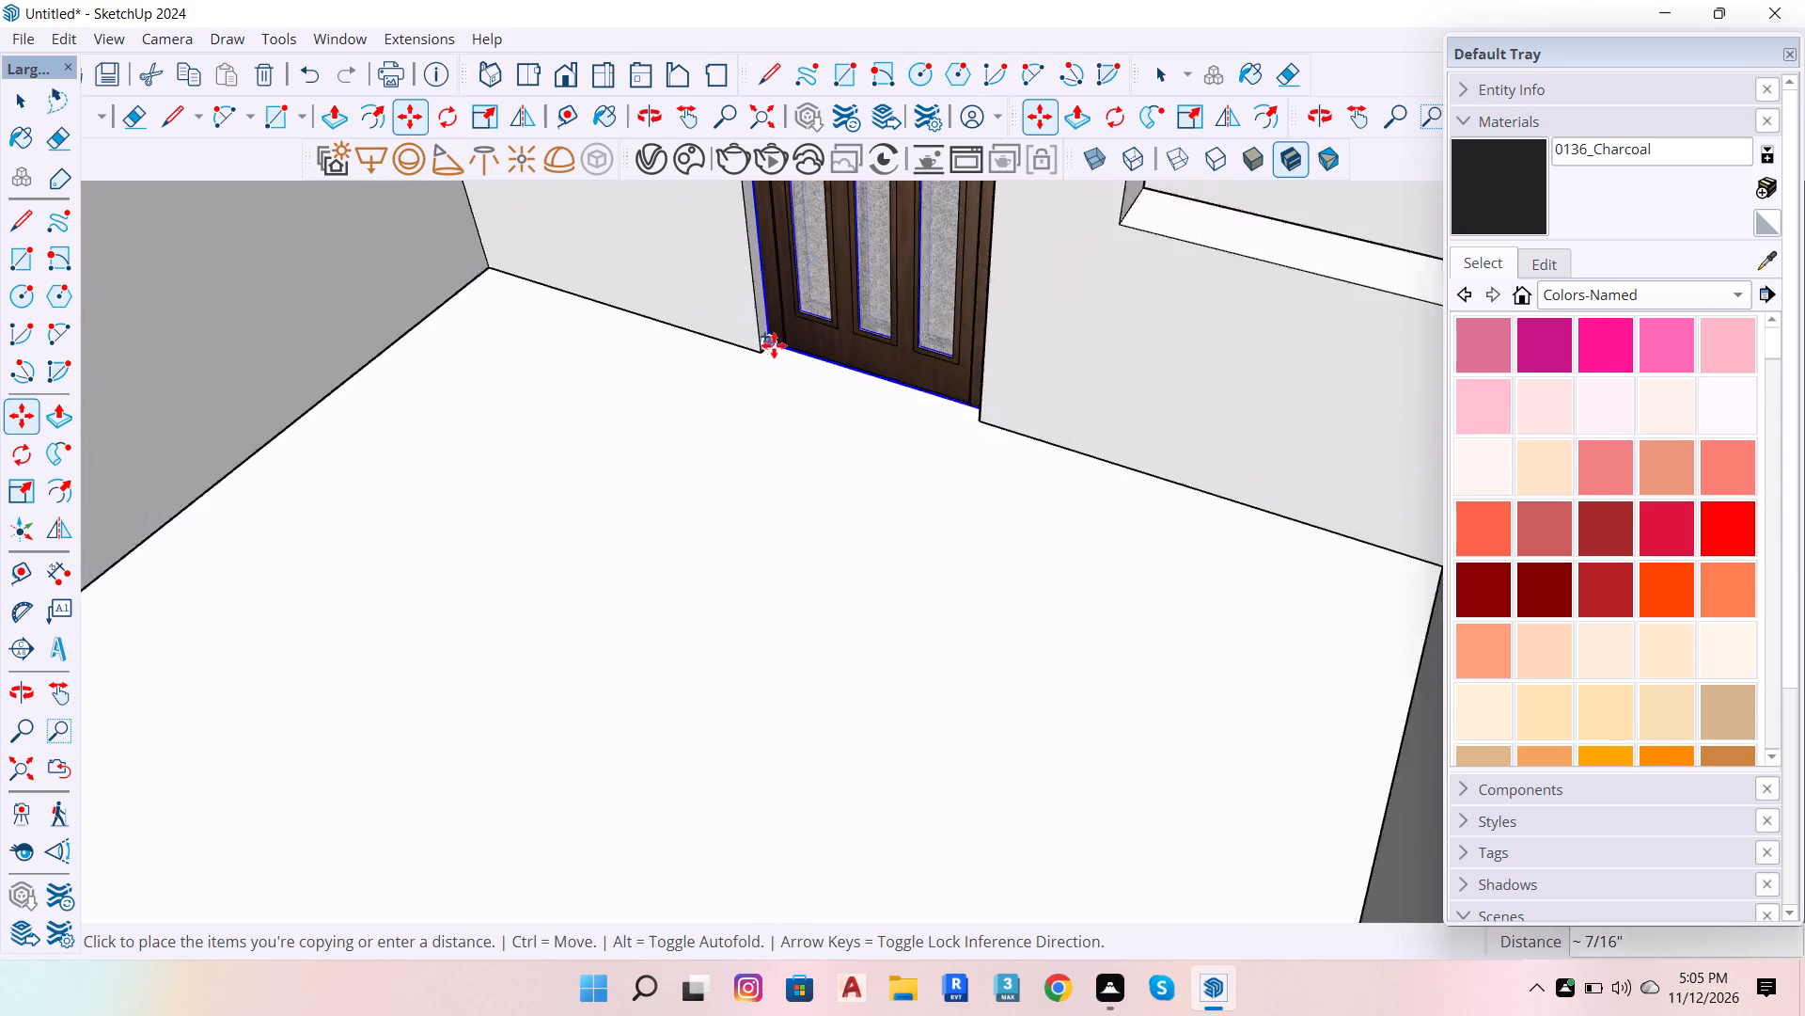
pyautogui.scroll(-8, 774, 345)
pyautogui.scroll(-6, 858, 352)
pyautogui.scroll(6, 912, 467)
pyautogui.scroll(7, 915, 600)
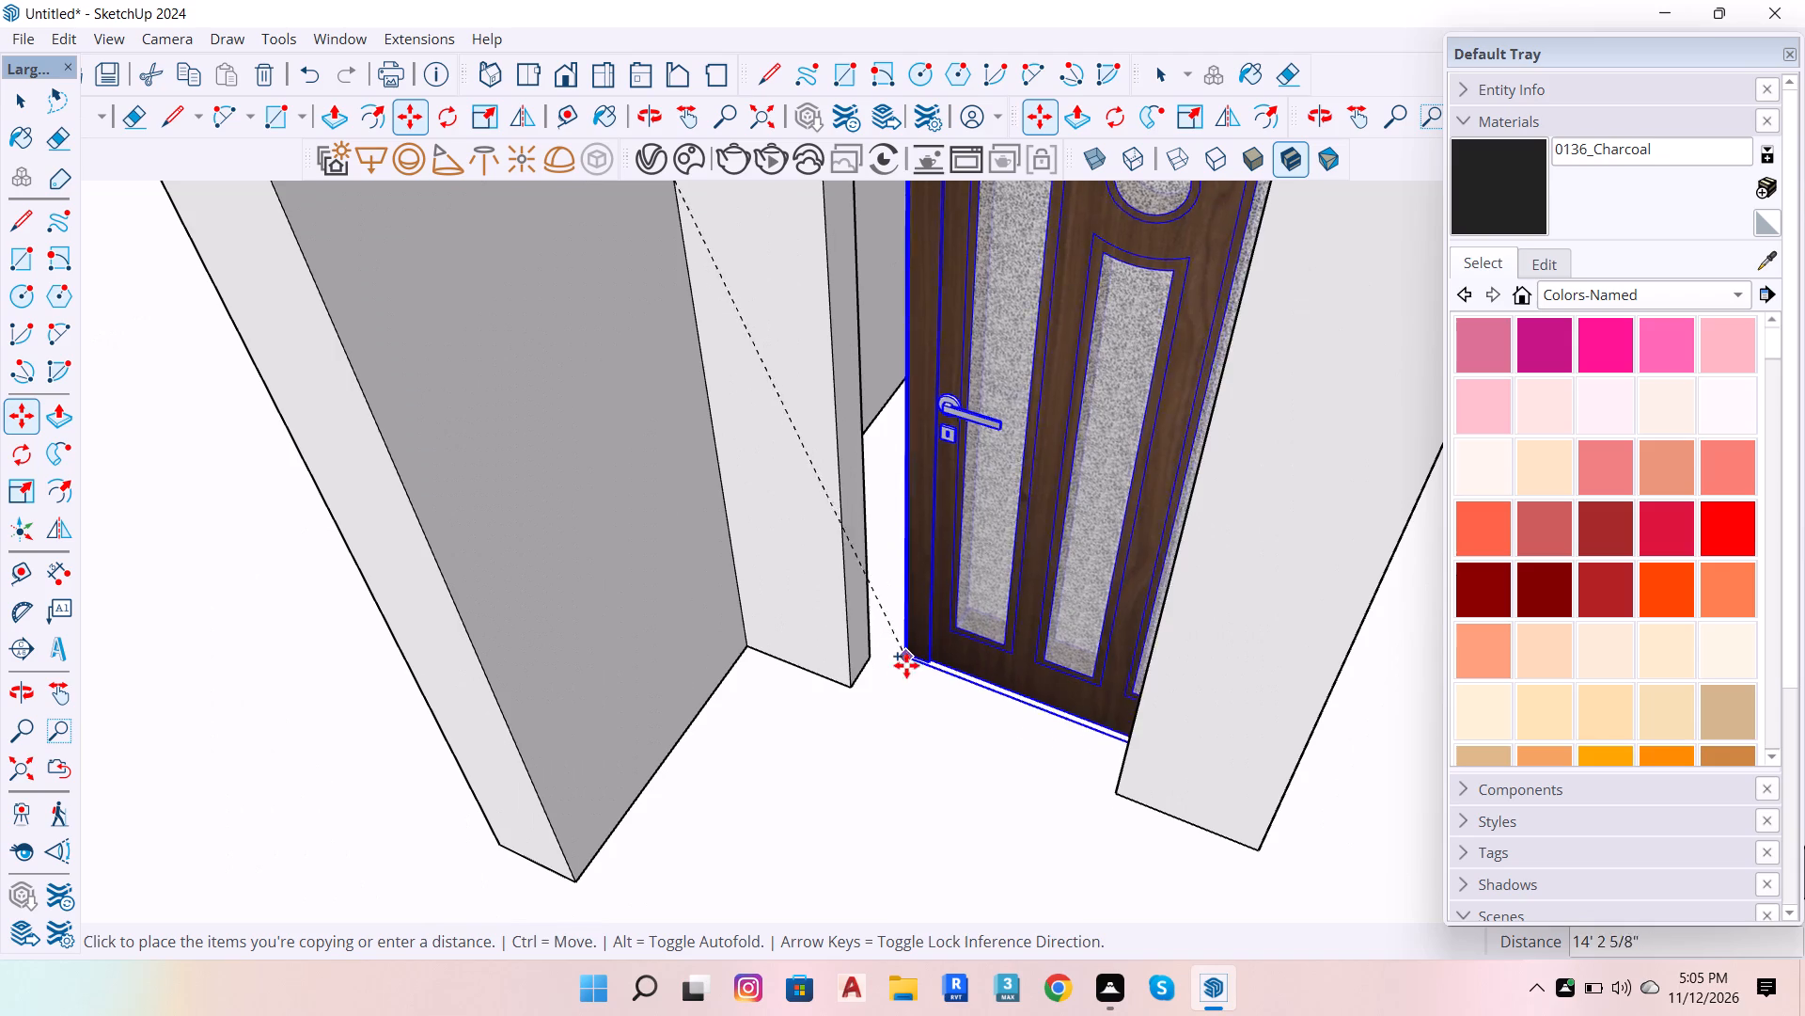
pyautogui.scroll(15, 860, 697)
pyautogui.scroll(7, 865, 642)
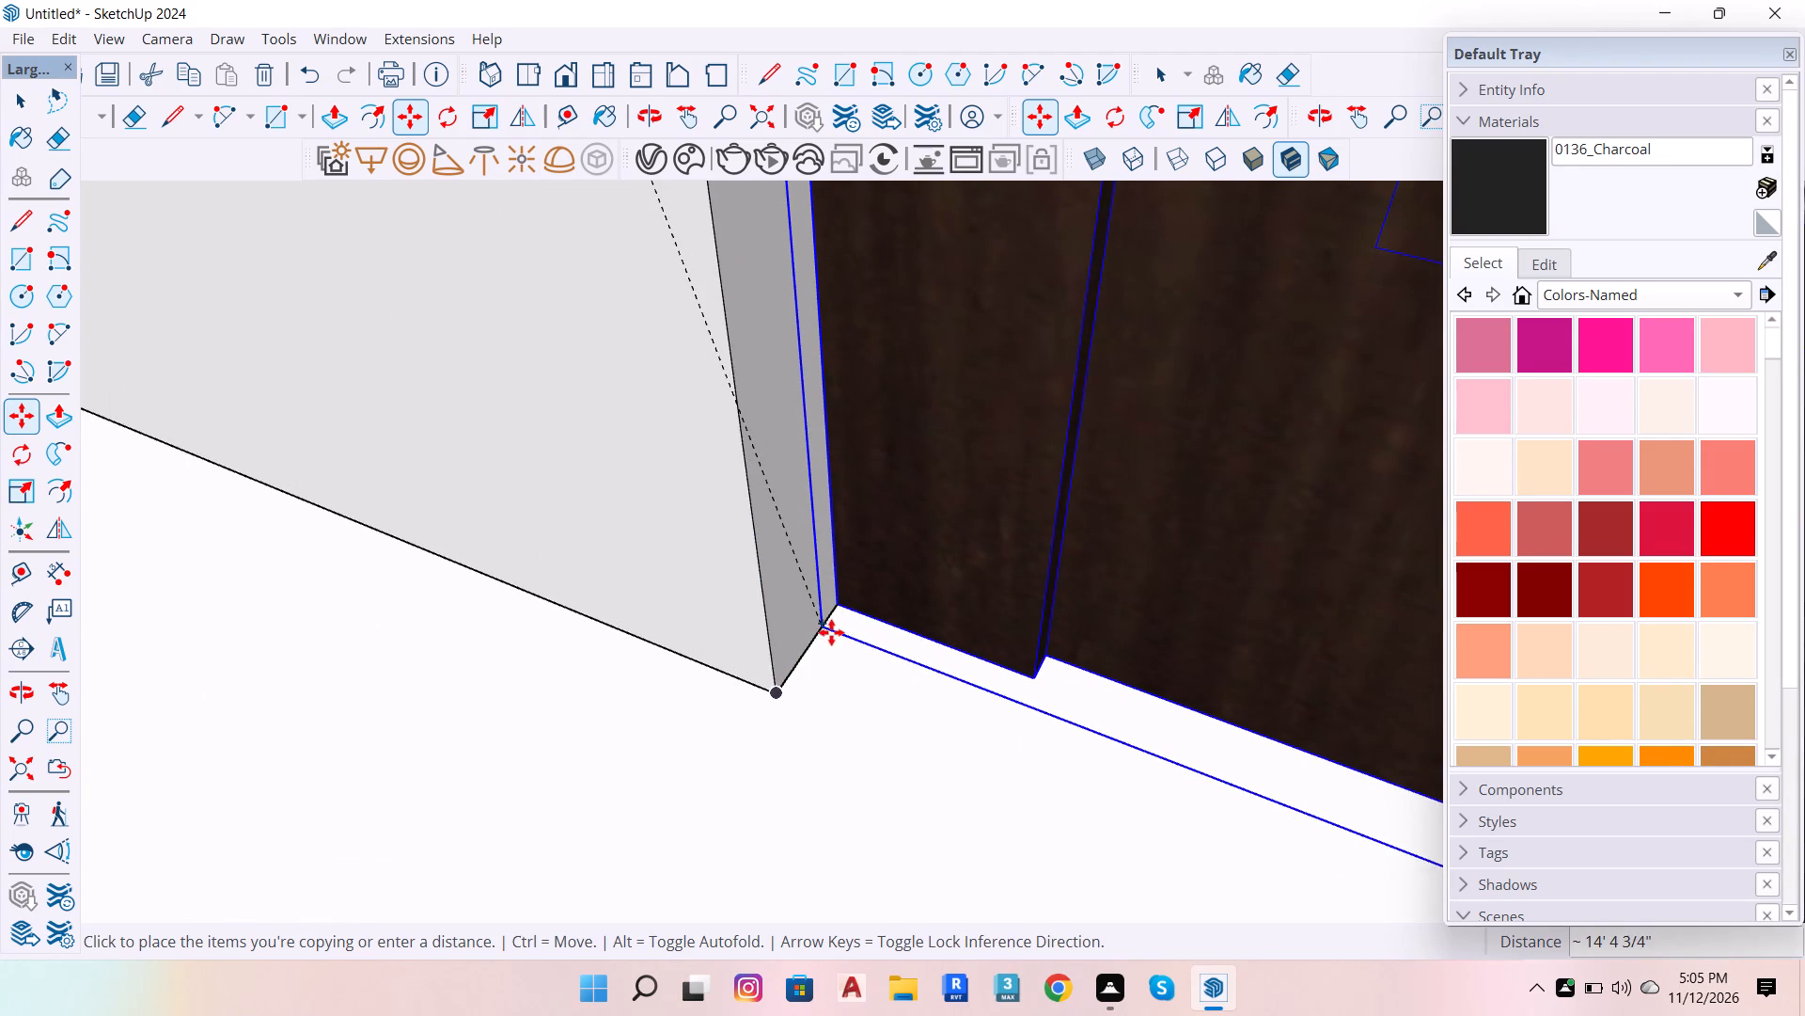
pyautogui.scroll(12, 826, 637)
pyautogui.click(829, 643)
# Copy the newly placed hall door about 3' 8 1/2" along the wall into the adjacent doorway.
pyautogui.scroll(-14, 784, 604)
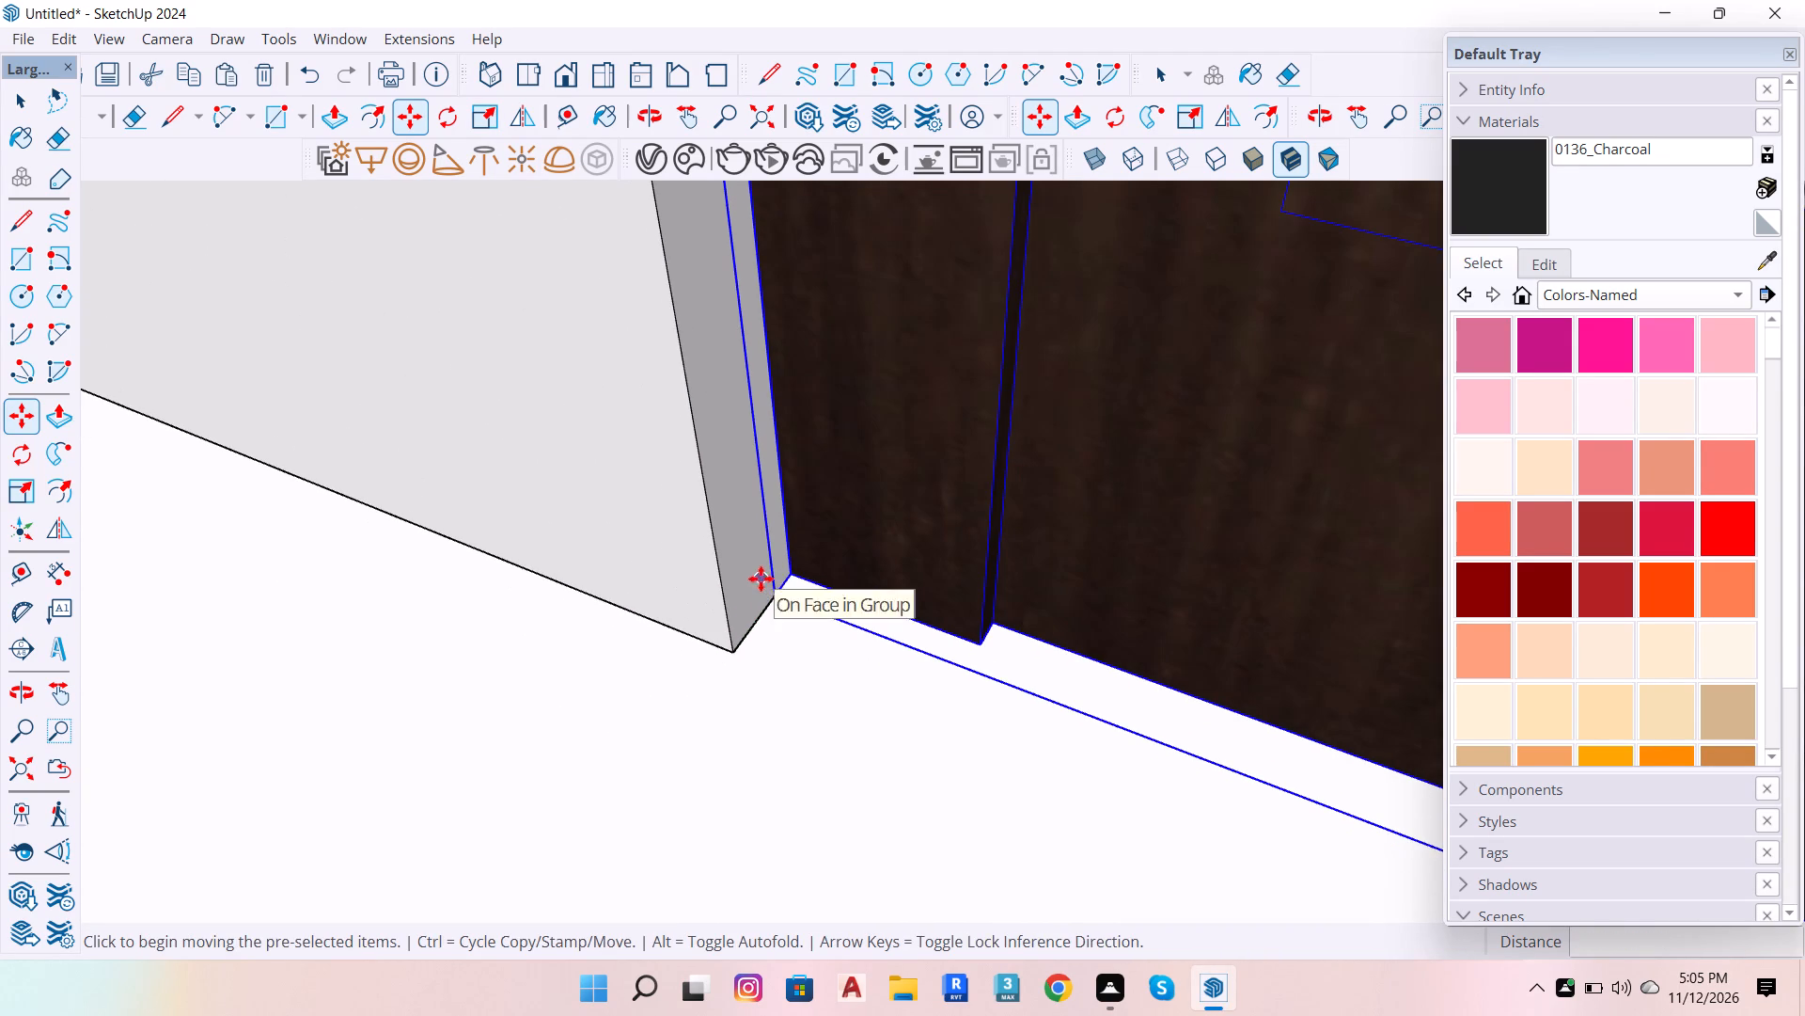
pyautogui.press('m')
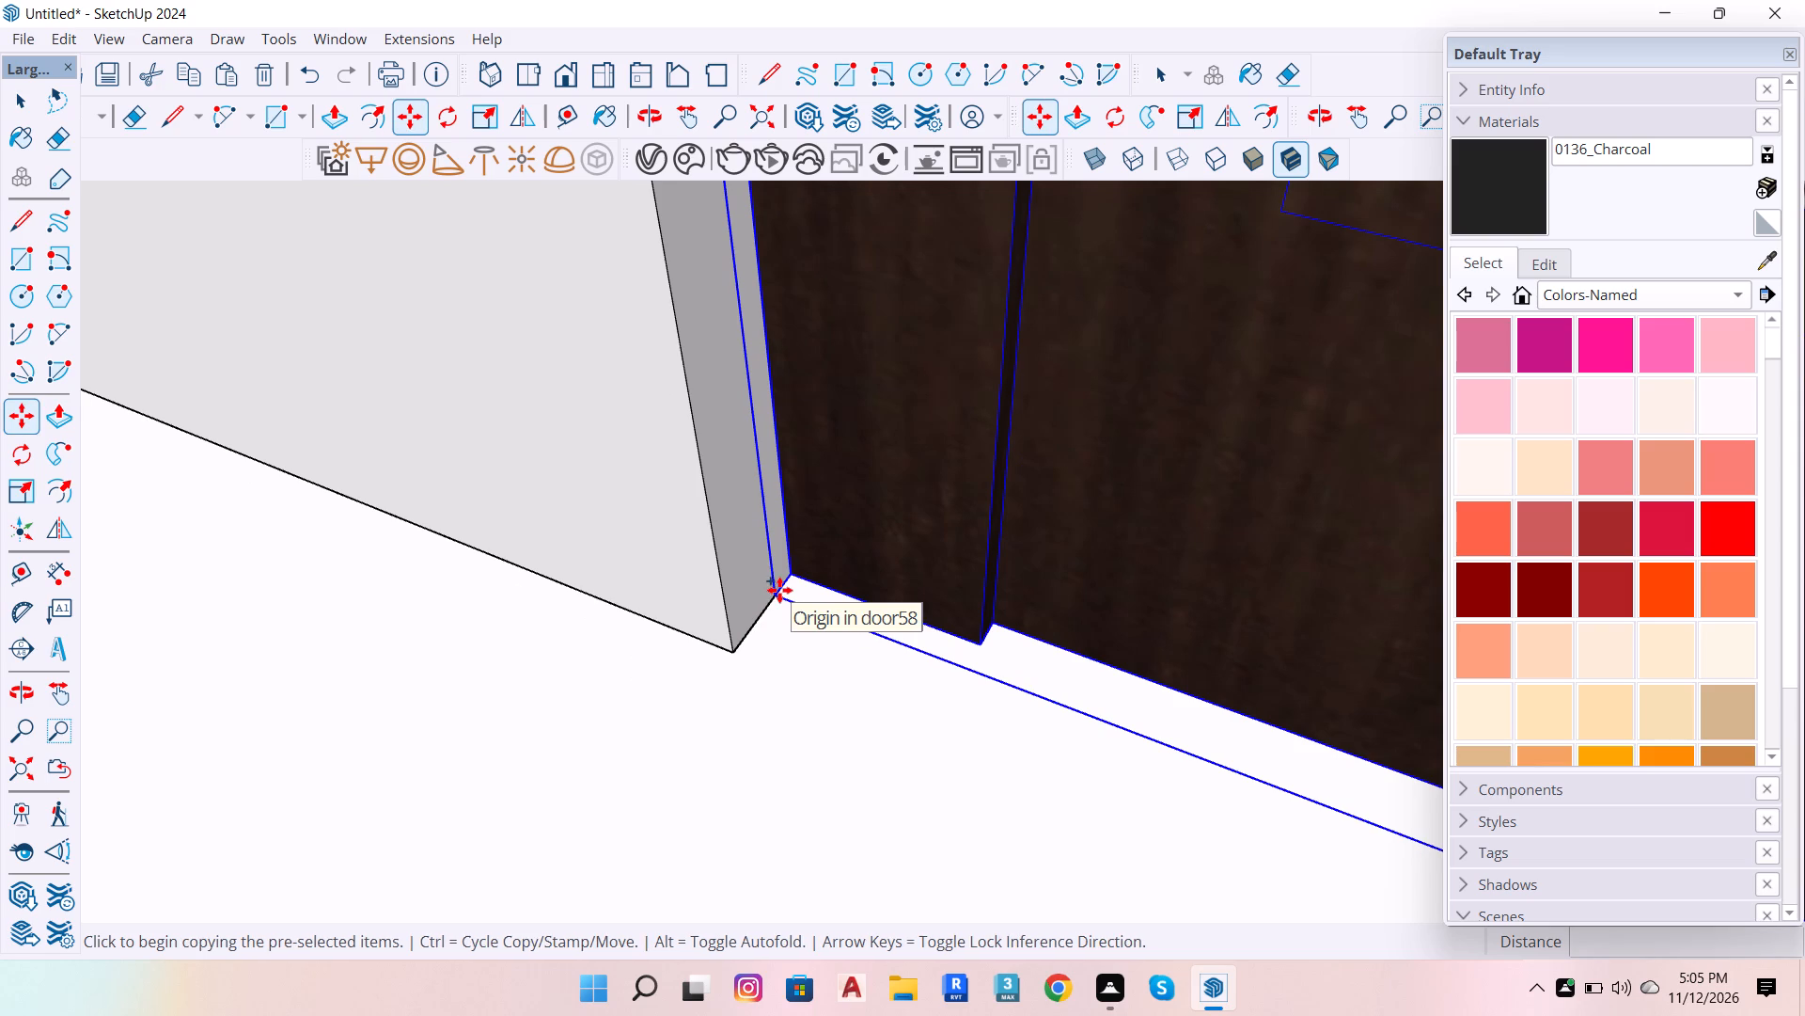
pyautogui.click(779, 590)
pyautogui.scroll(-20, 631, 495)
pyautogui.scroll(-13, 631, 495)
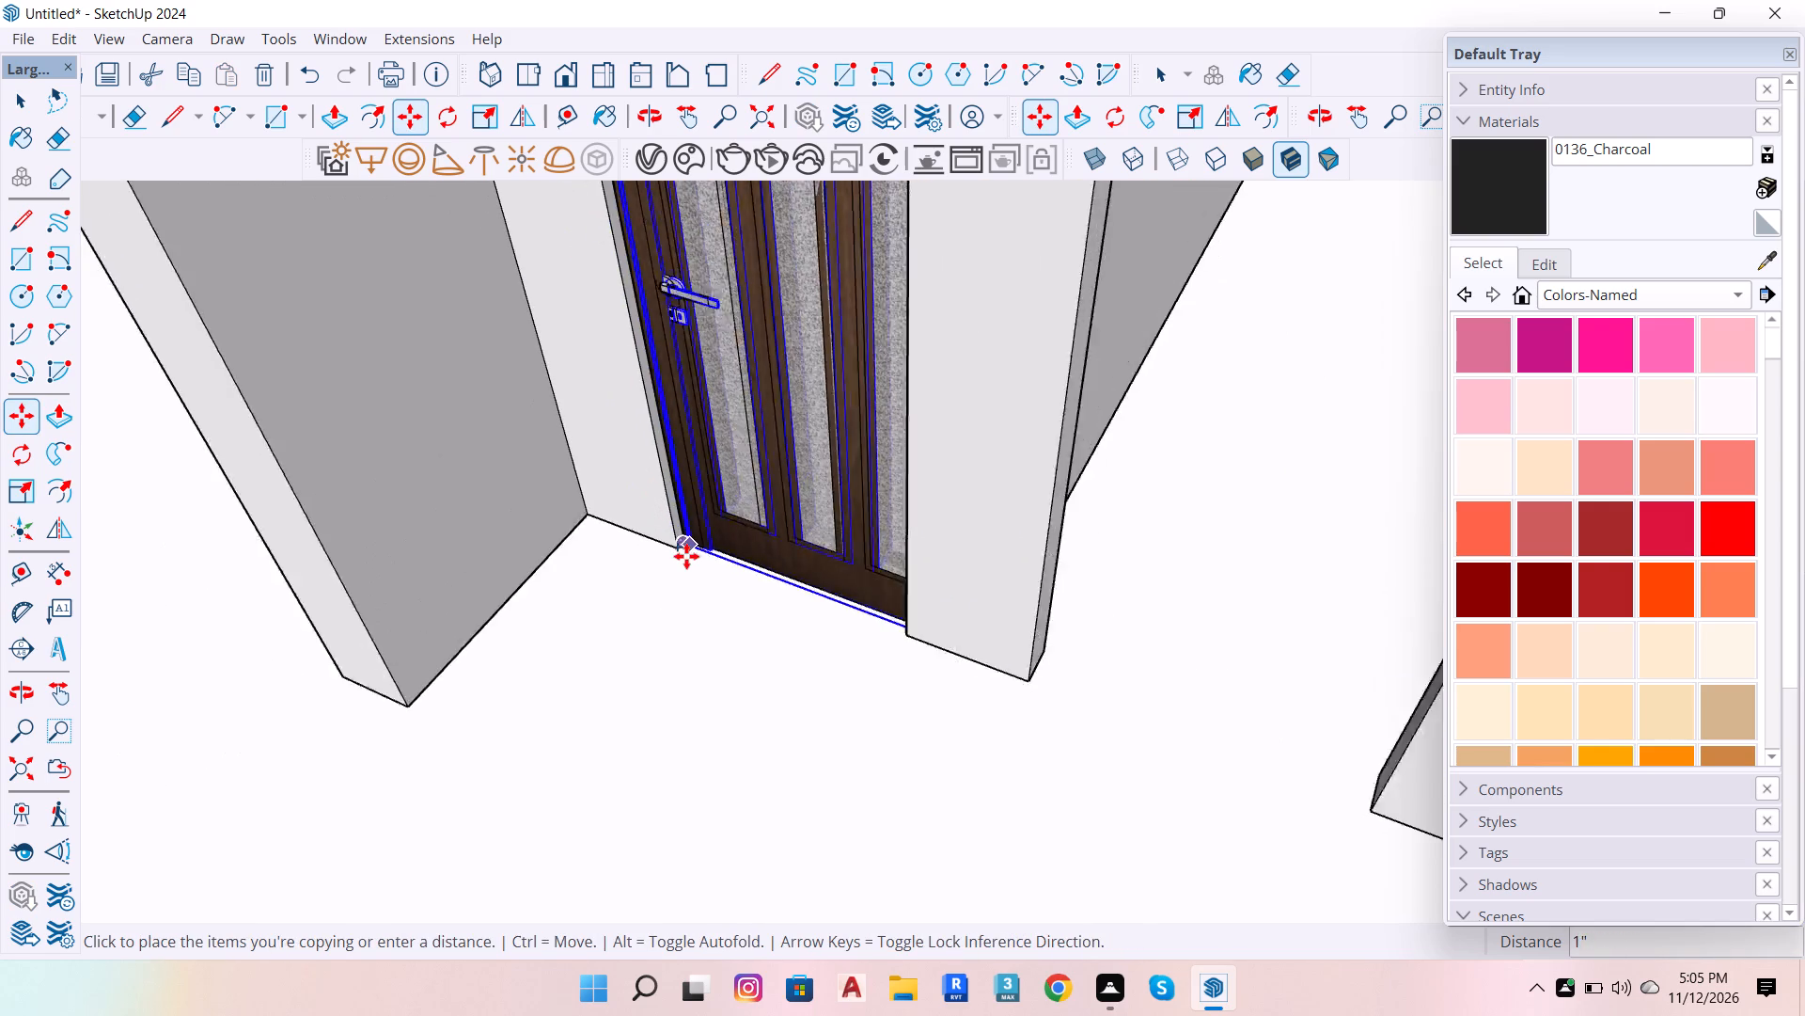
pyautogui.scroll(-1, 686, 556)
pyautogui.scroll(5, 836, 645)
pyautogui.scroll(3, 931, 618)
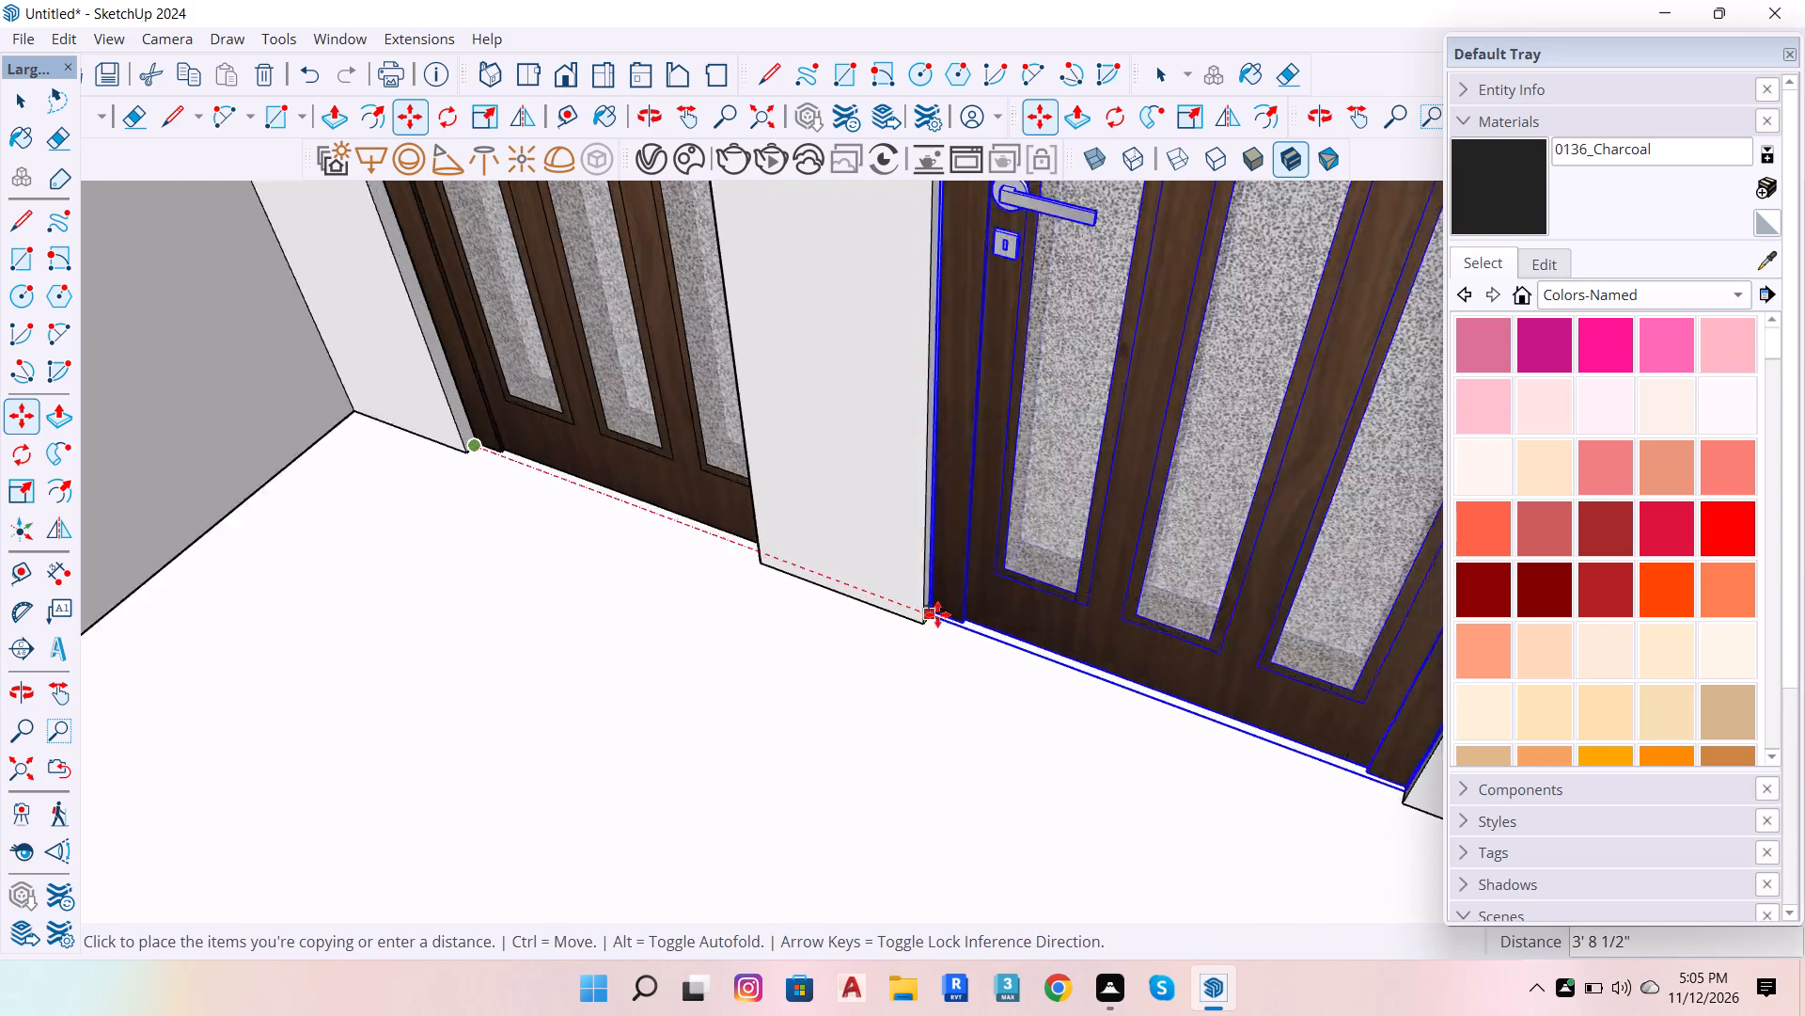
pyautogui.scroll(8, 937, 614)
pyautogui.click(915, 616)
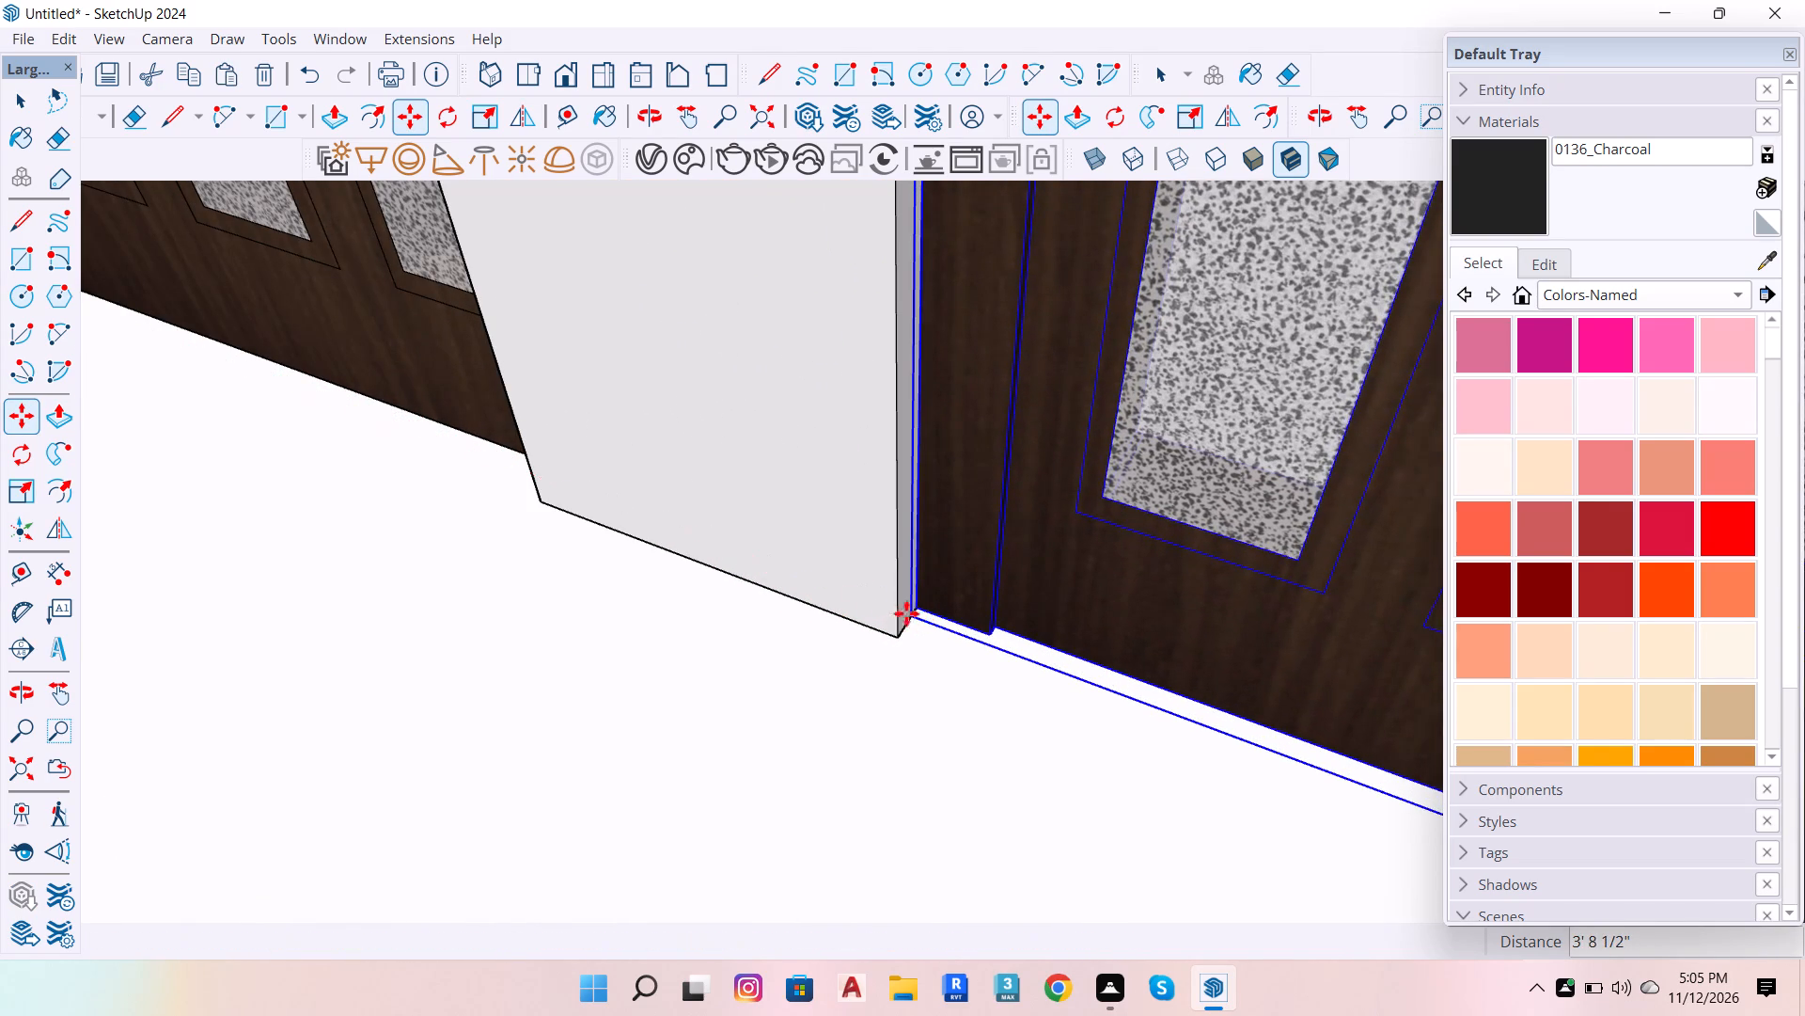
# Delete the door in the hall wall's doorway nearest the corner.
pyautogui.scroll(-20, 863, 557)
pyautogui.scroll(-6, 1059, 593)
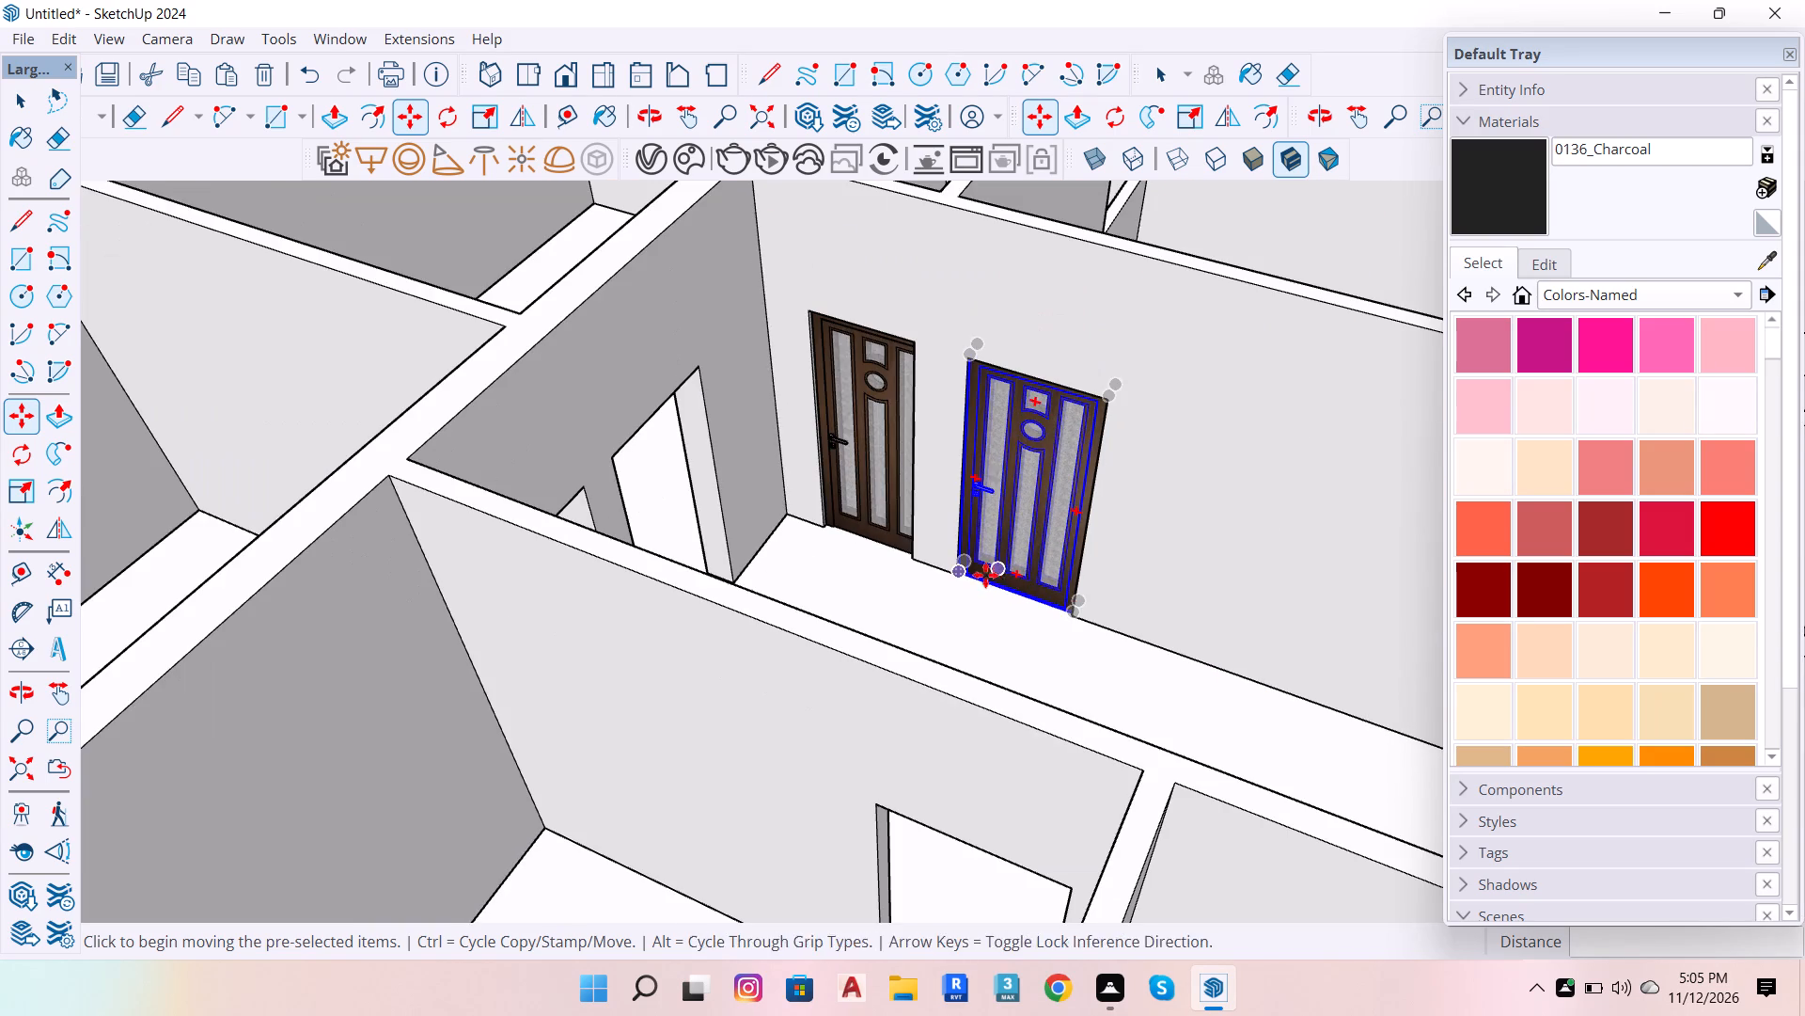
pyautogui.scroll(5, 908, 341)
pyautogui.press('space')
pyautogui.scroll(6, 784, 472)
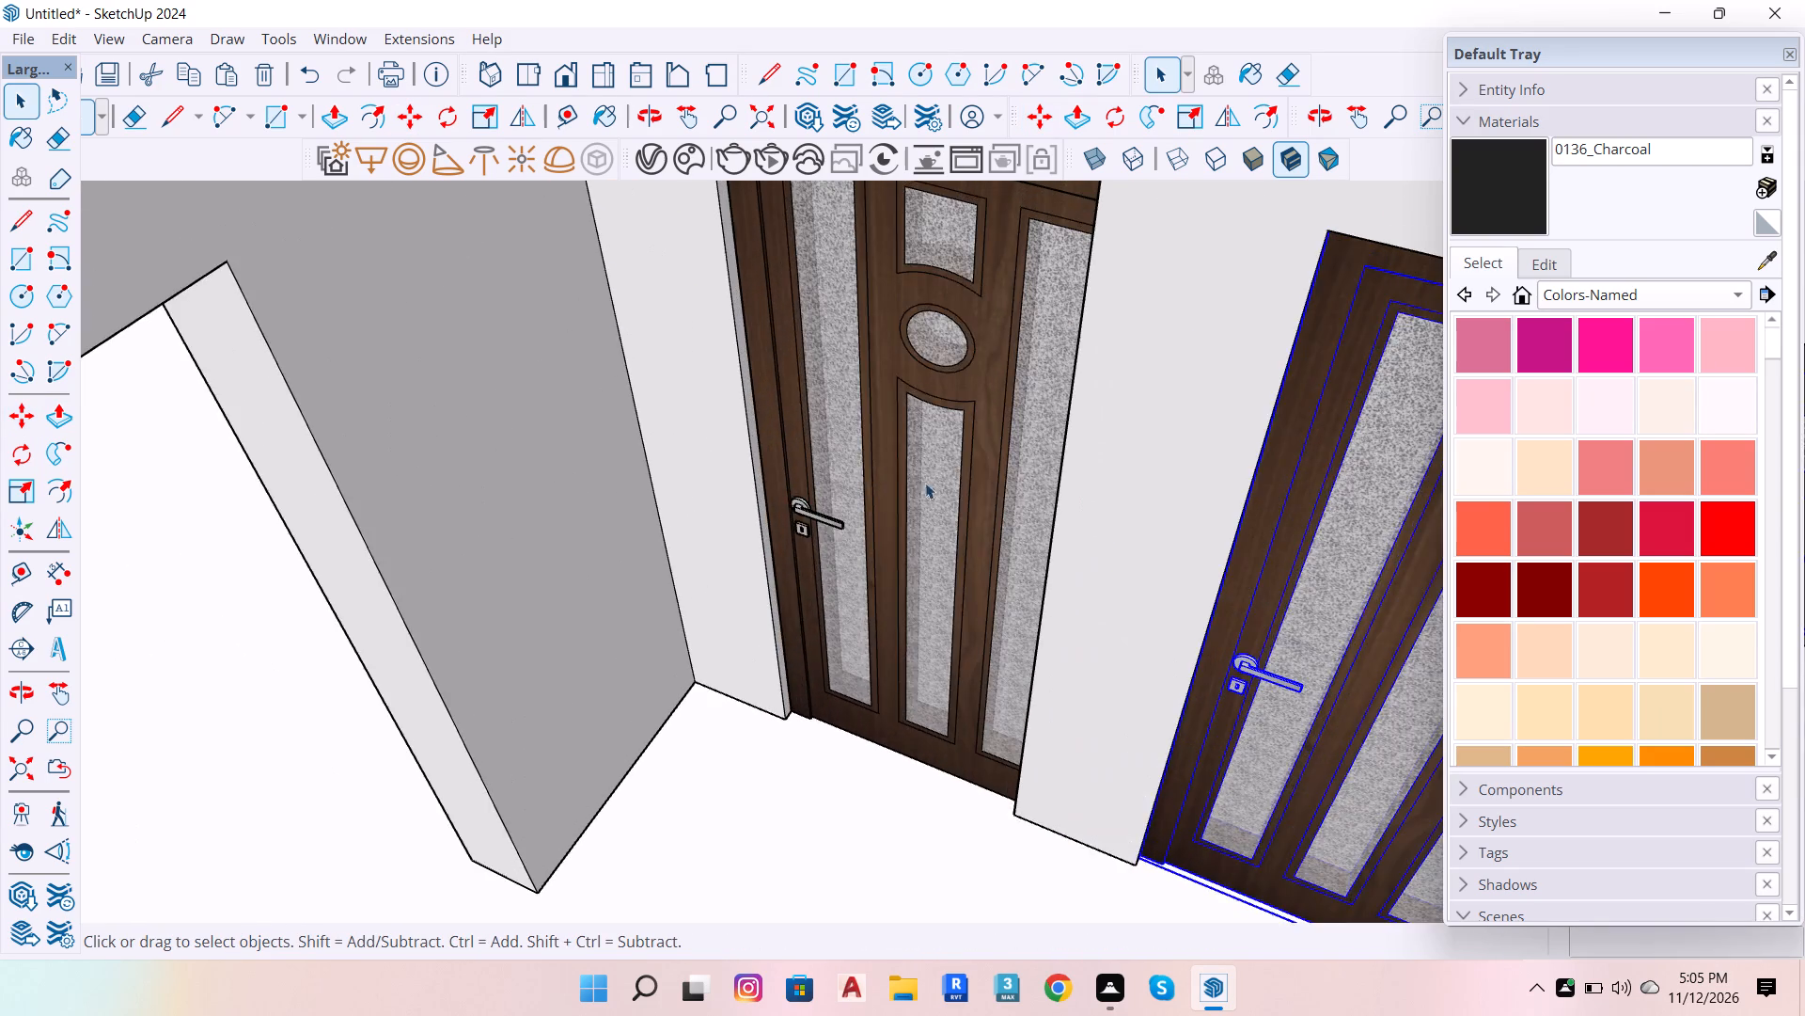
pyautogui.scroll(-13, 1080, 512)
pyautogui.scroll(5, 965, 516)
pyautogui.scroll(5, 1070, 502)
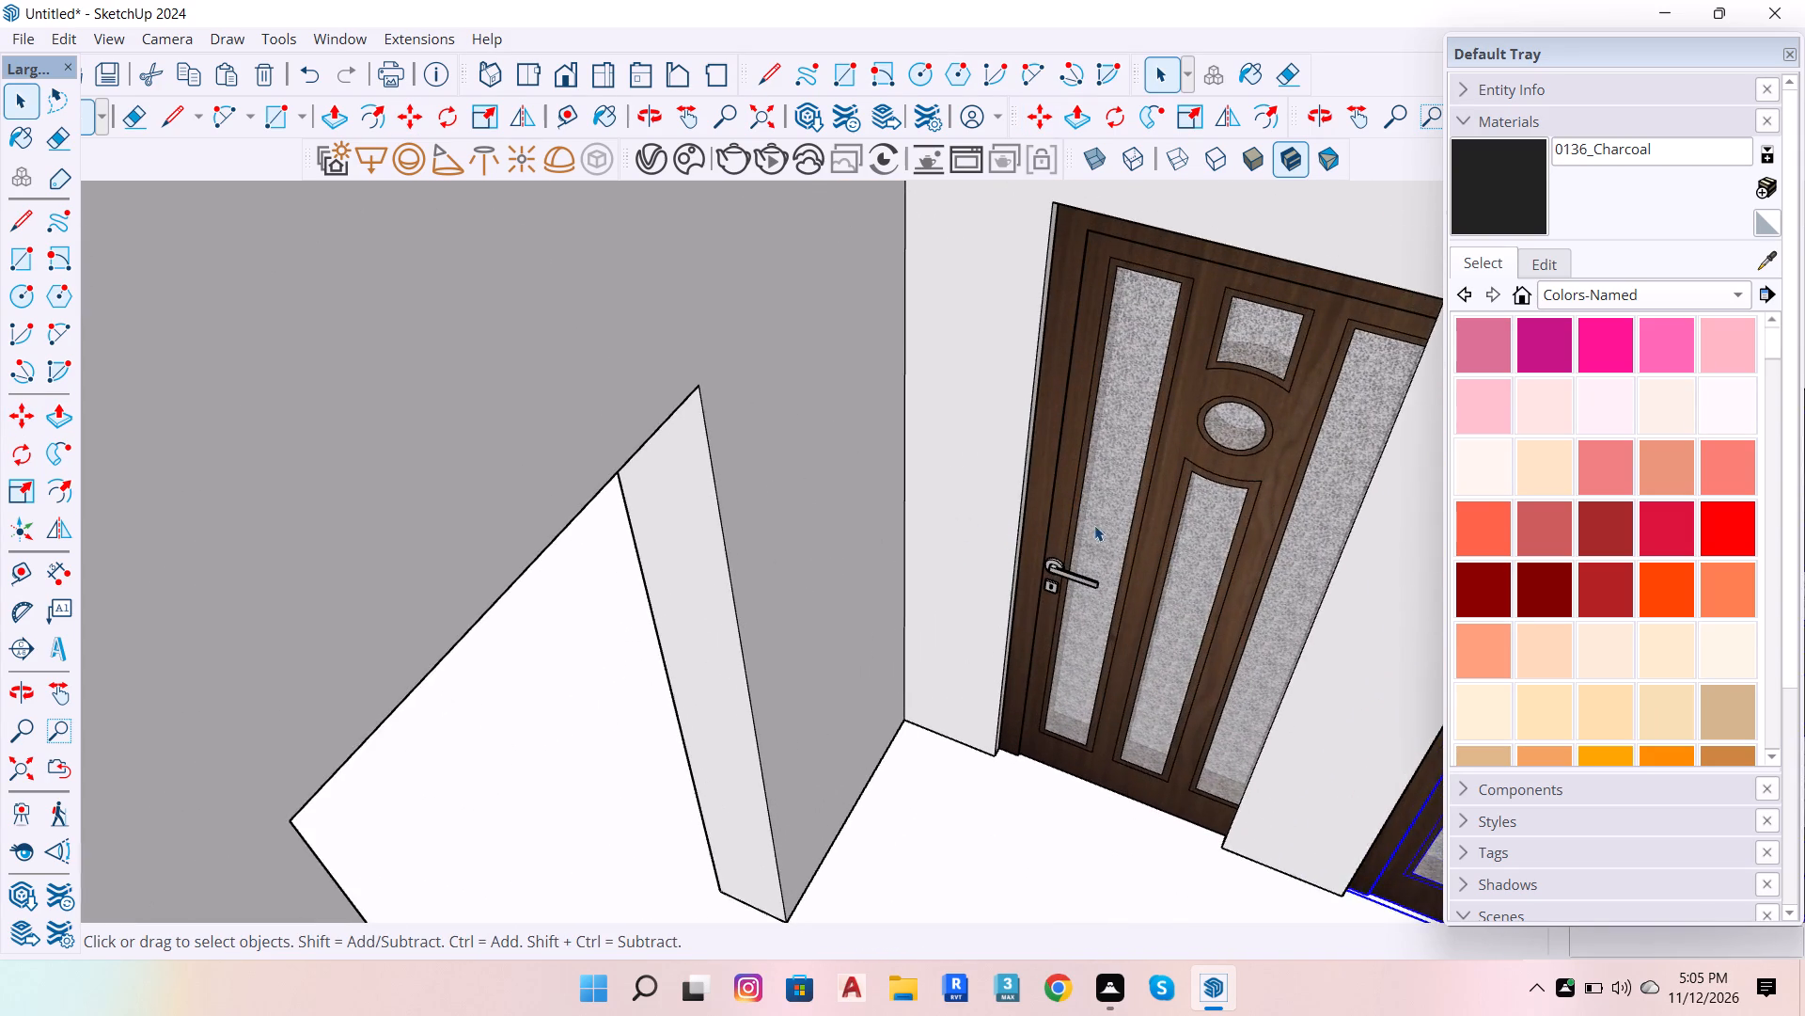
pyautogui.scroll(6, 1111, 539)
pyautogui.click(1116, 544)
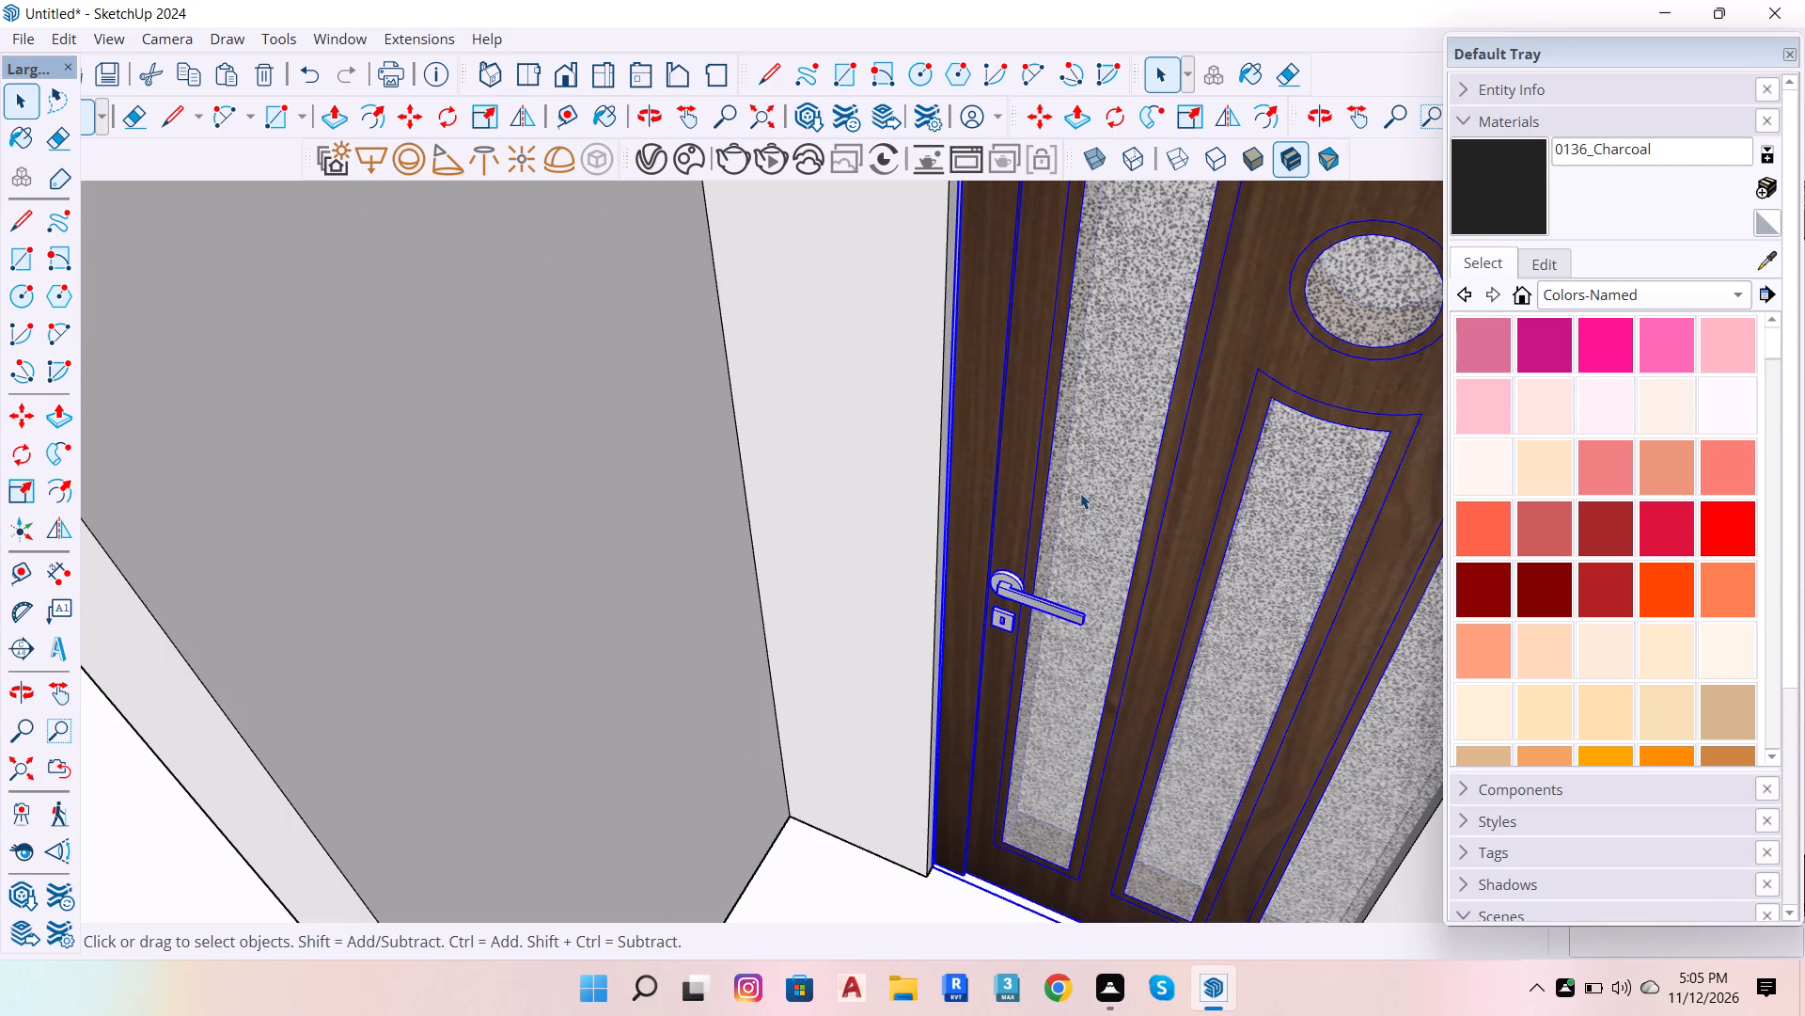
pyautogui.press('Delete')
# Copy the remaining hall door, by its bottom corner, into the doorway in the back wall of the room behind the main double door.
pyautogui.scroll(-20, 981, 548)
pyautogui.scroll(-5, 956, 422)
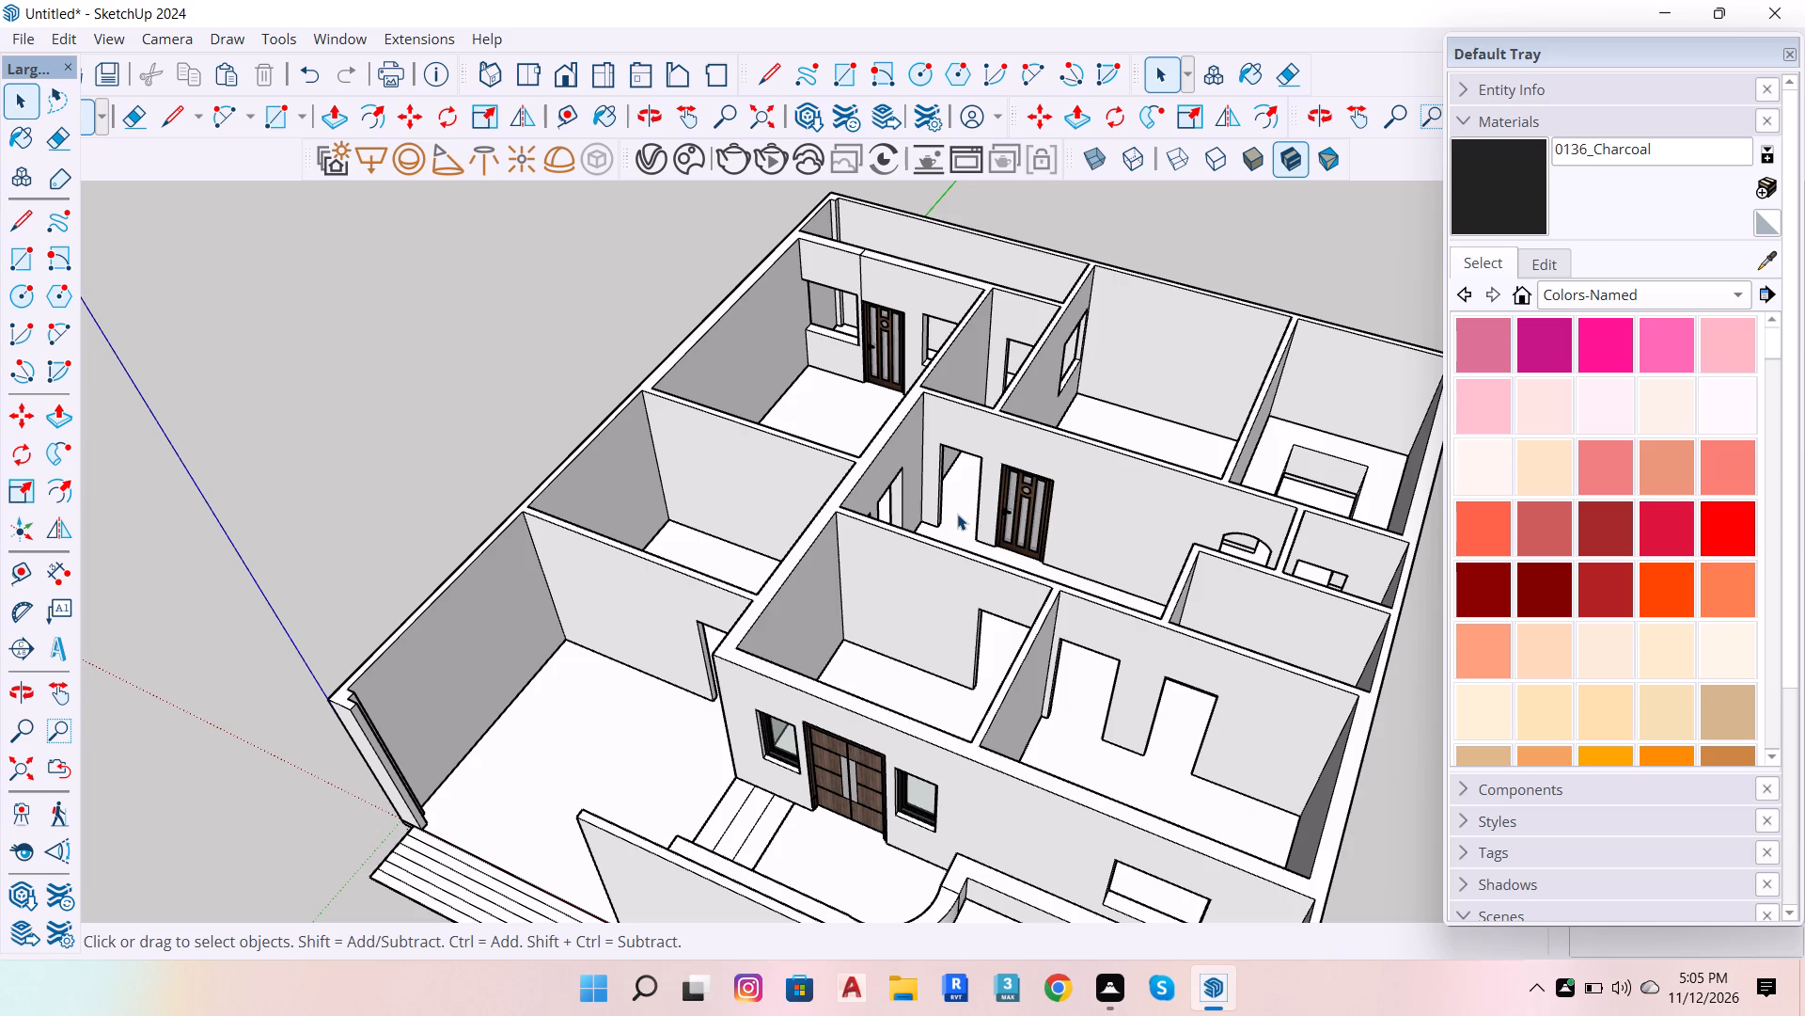
pyautogui.scroll(-5, 1043, 556)
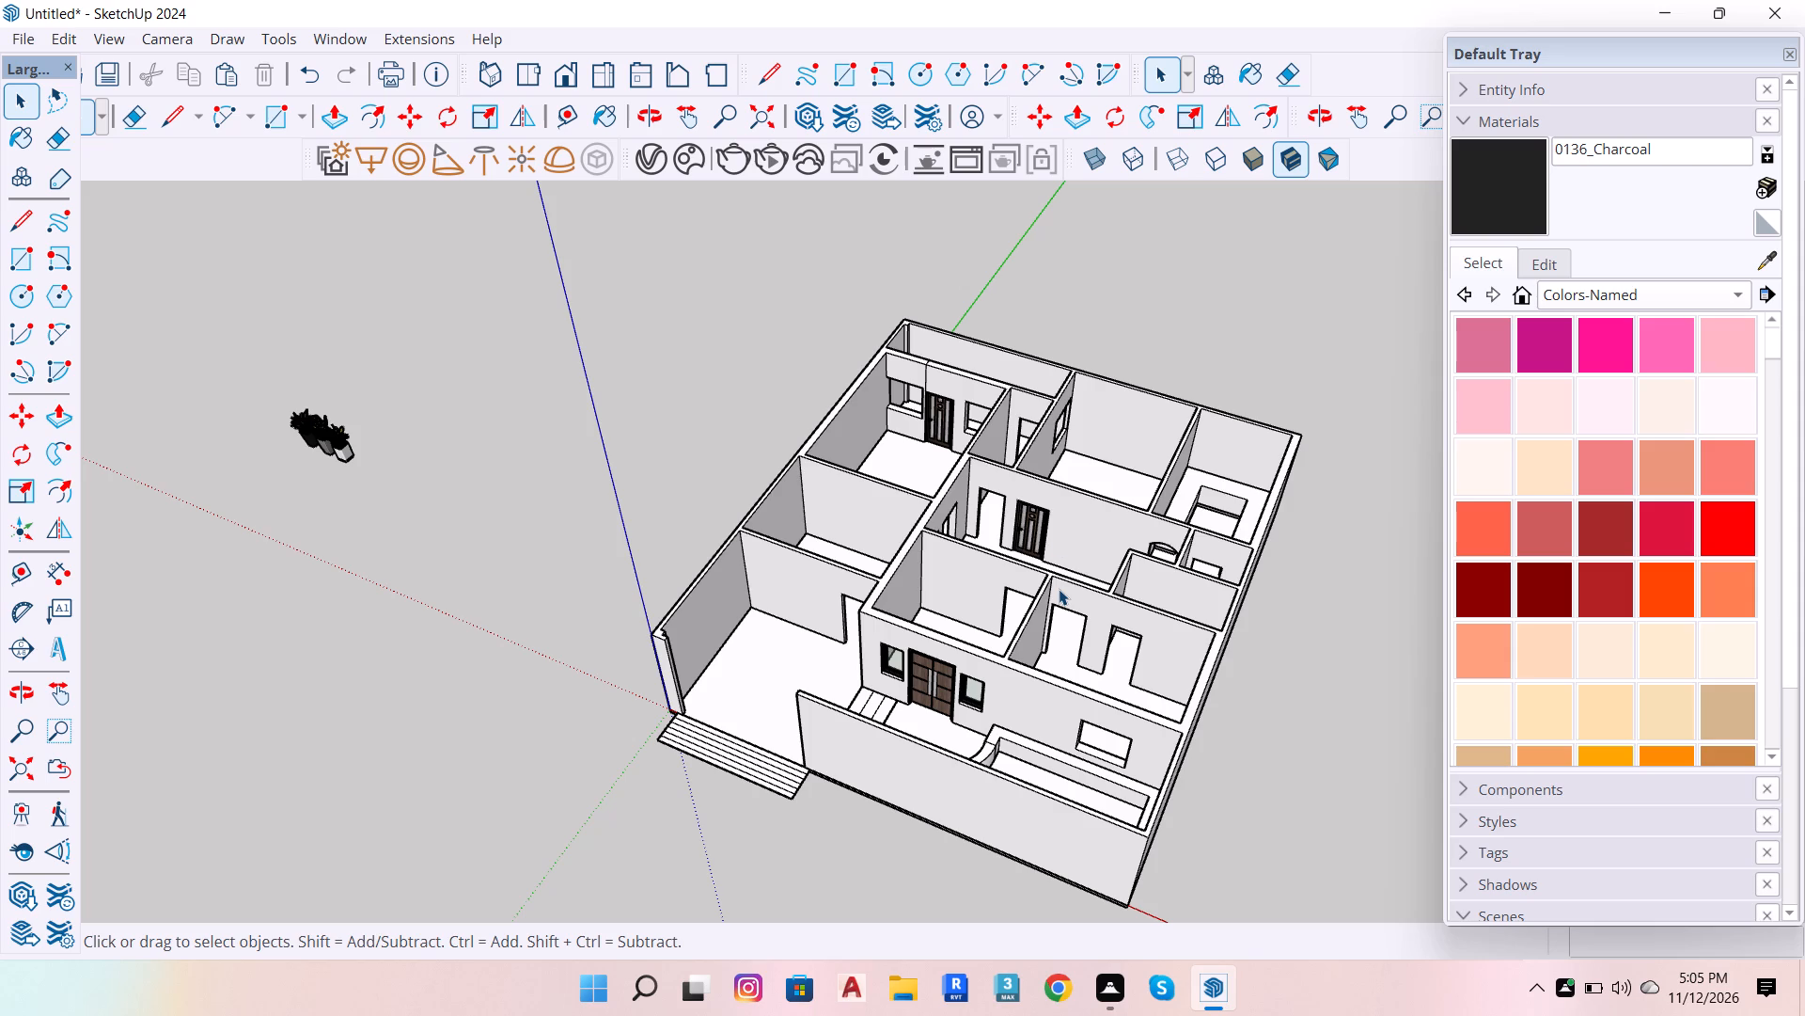
pyautogui.scroll(-6, 939, 549)
pyautogui.scroll(6, 989, 695)
pyautogui.scroll(6, 1023, 468)
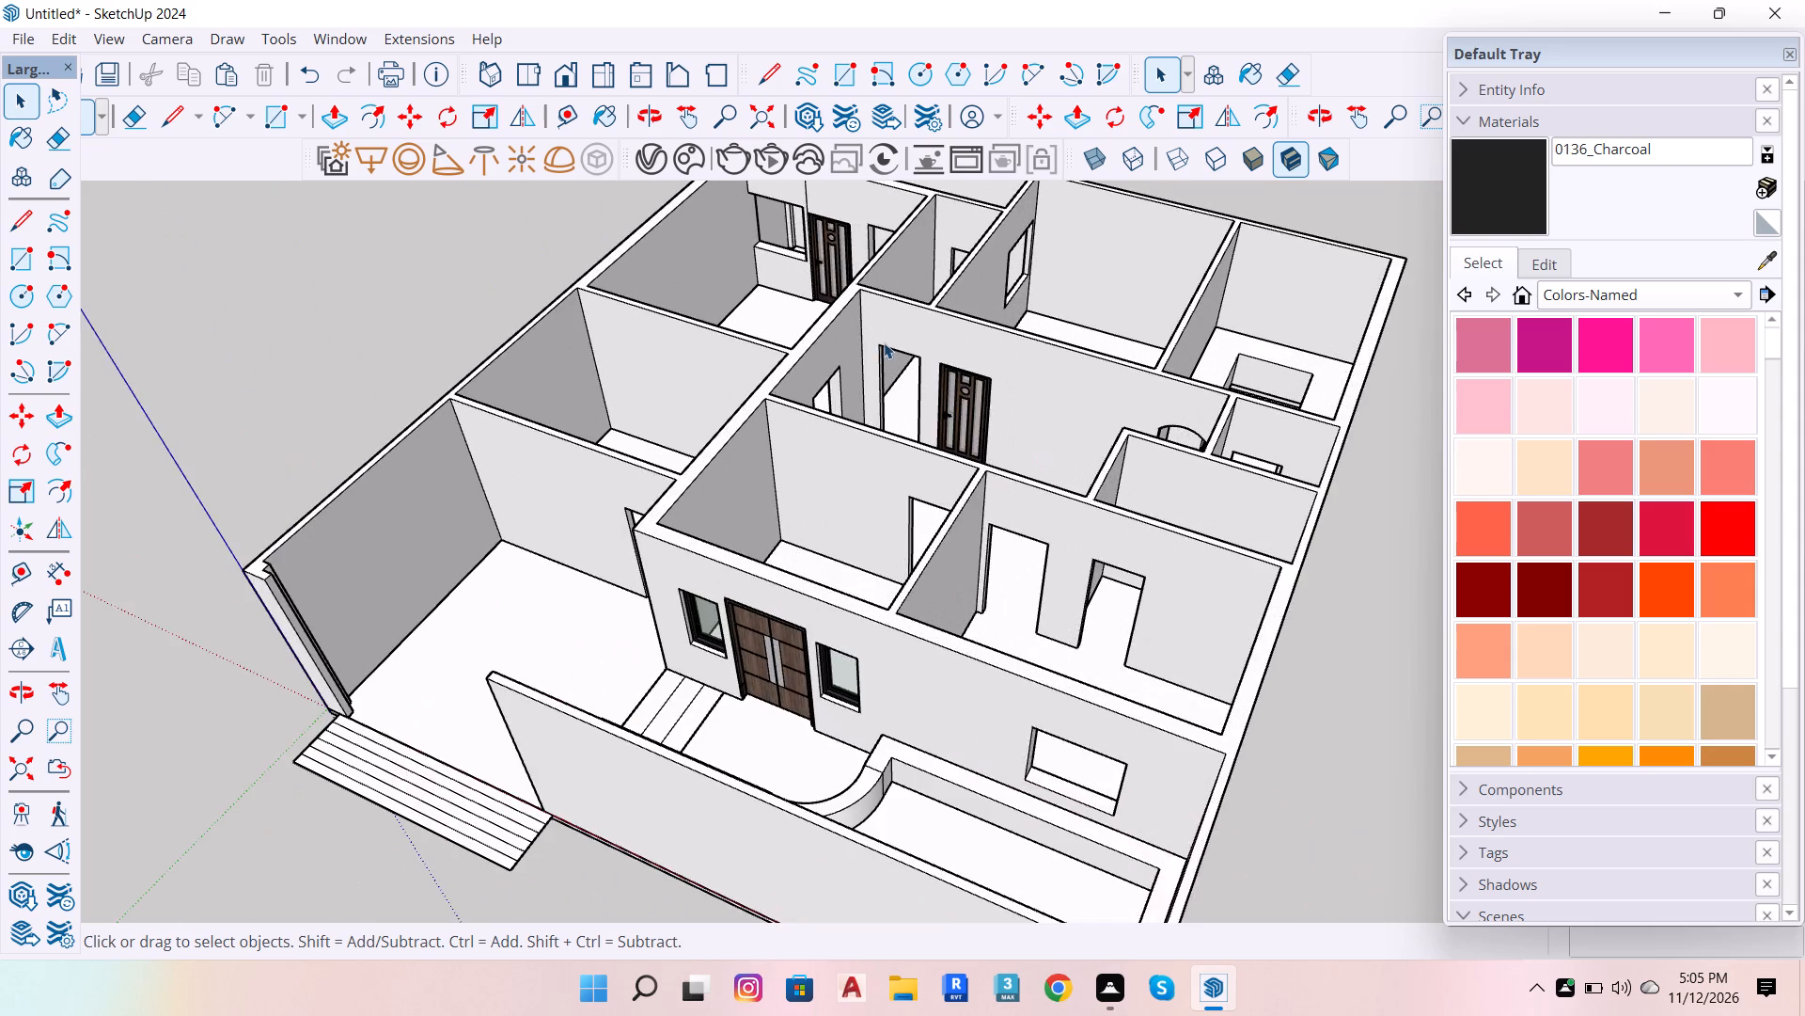
pyautogui.scroll(6, 896, 355)
pyautogui.click(1019, 491)
pyautogui.scroll(5, 1019, 491)
pyautogui.scroll(17, 935, 559)
pyautogui.press('m')
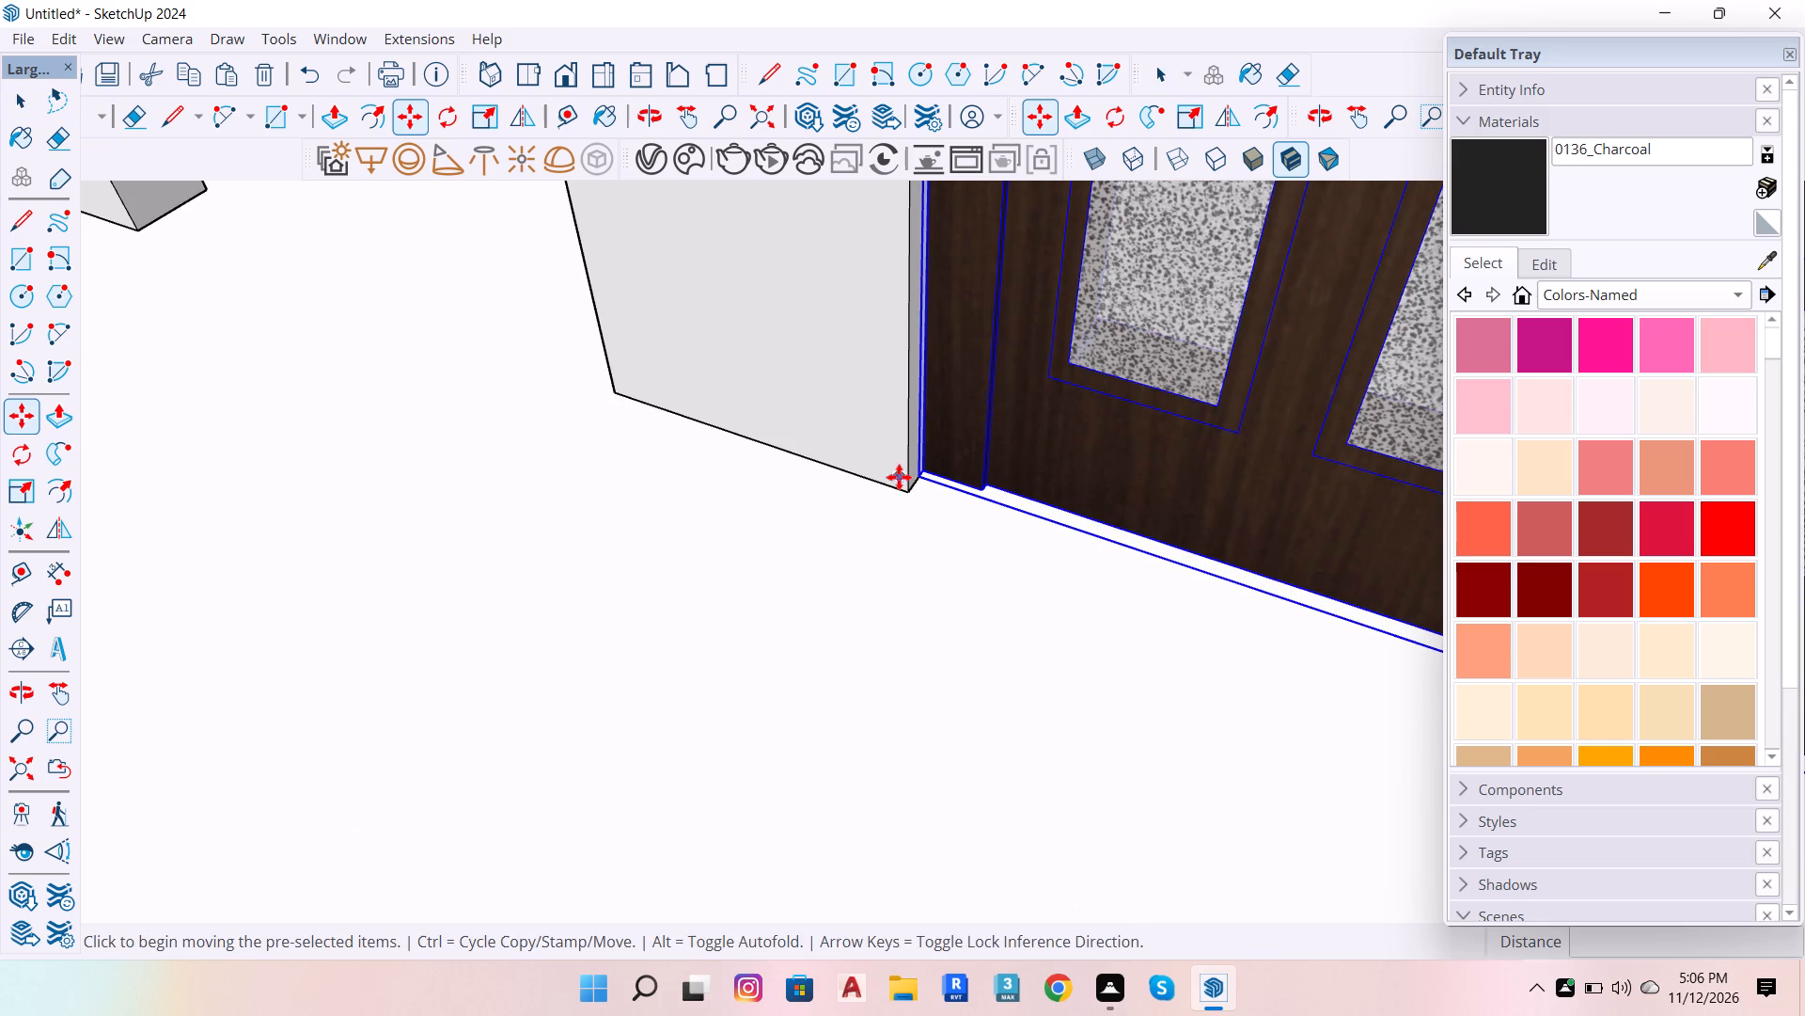
pyautogui.click(922, 481)
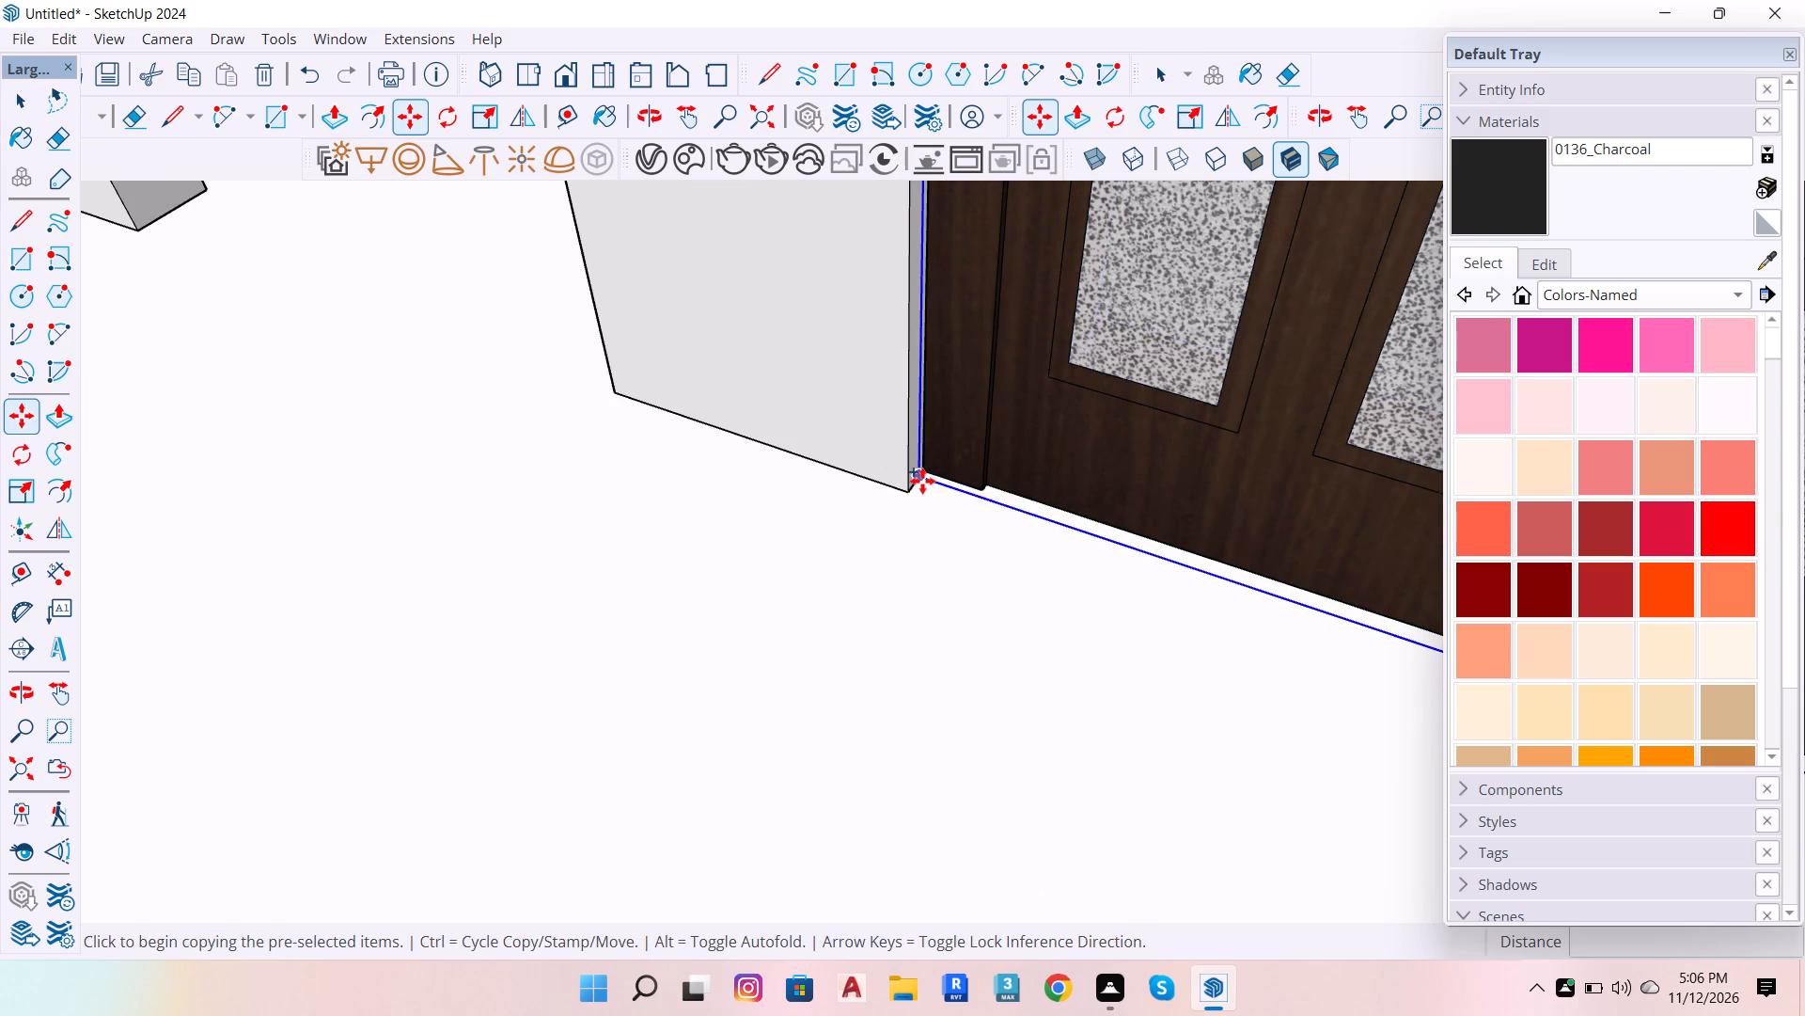
pyautogui.scroll(-13, 990, 439)
pyautogui.scroll(-20, 1002, 447)
pyautogui.scroll(-2, 1002, 447)
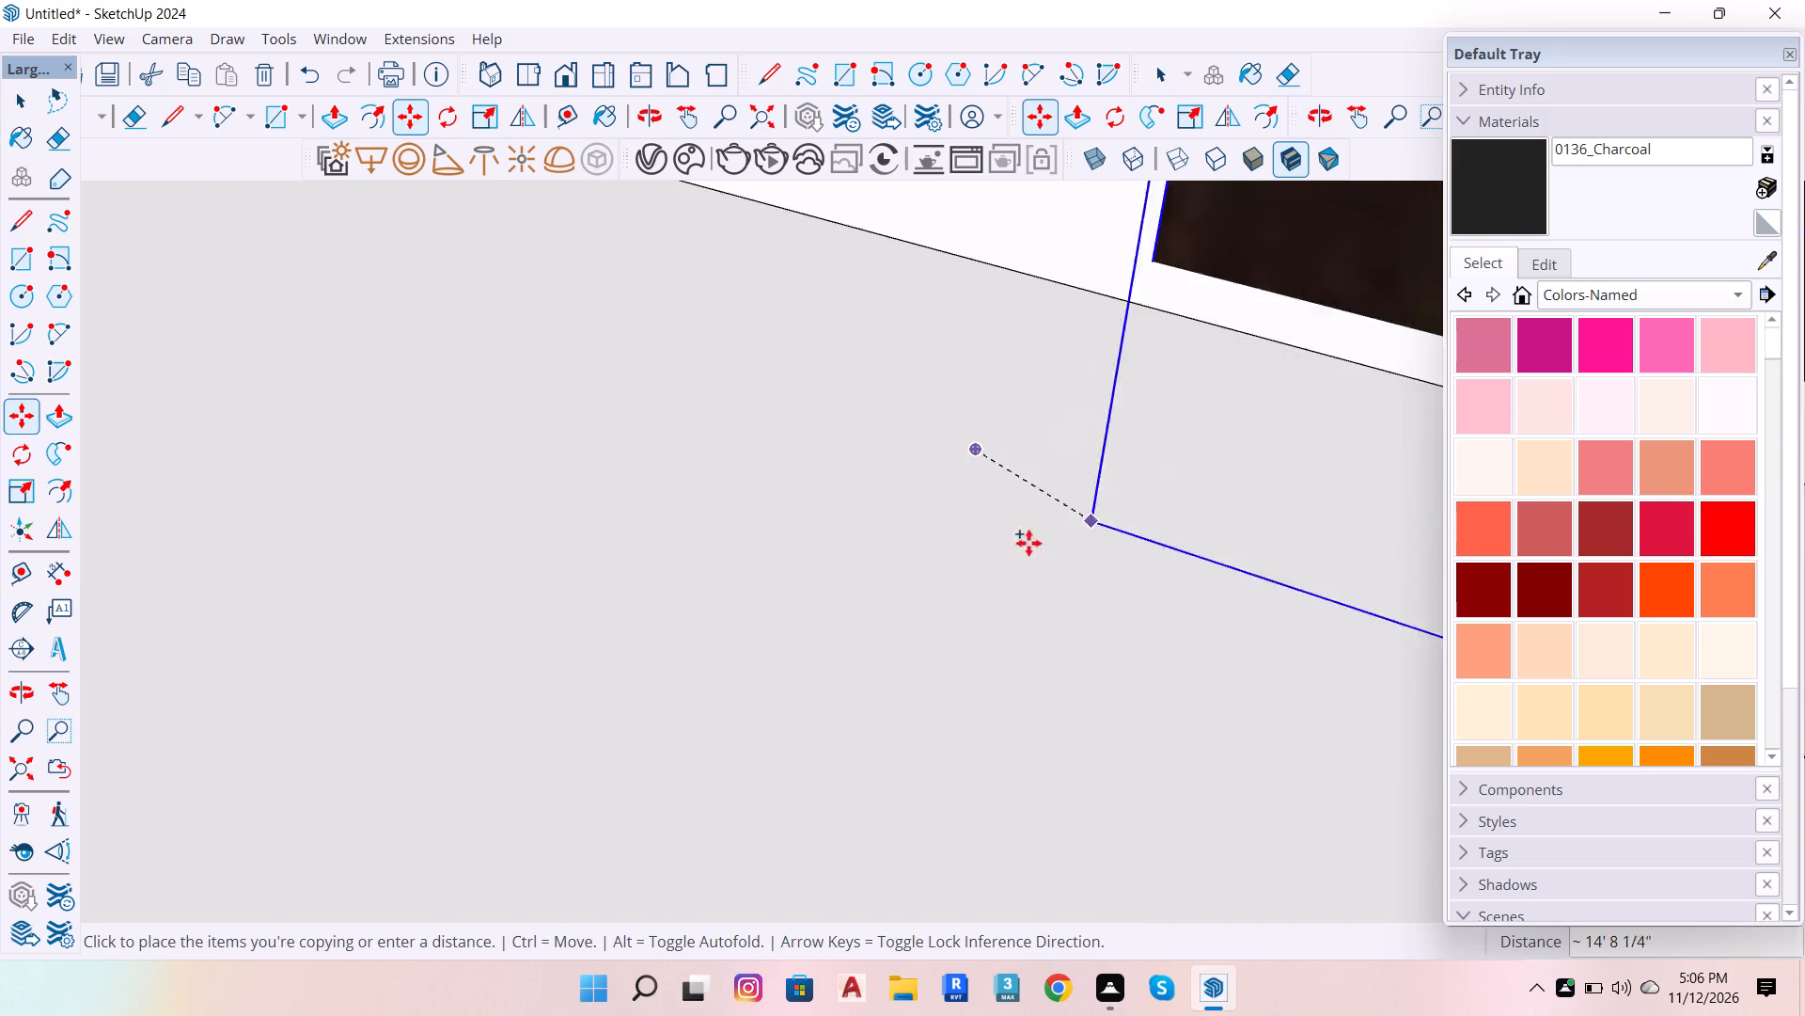
pyautogui.scroll(-20, 1028, 543)
pyautogui.scroll(-17, 1028, 543)
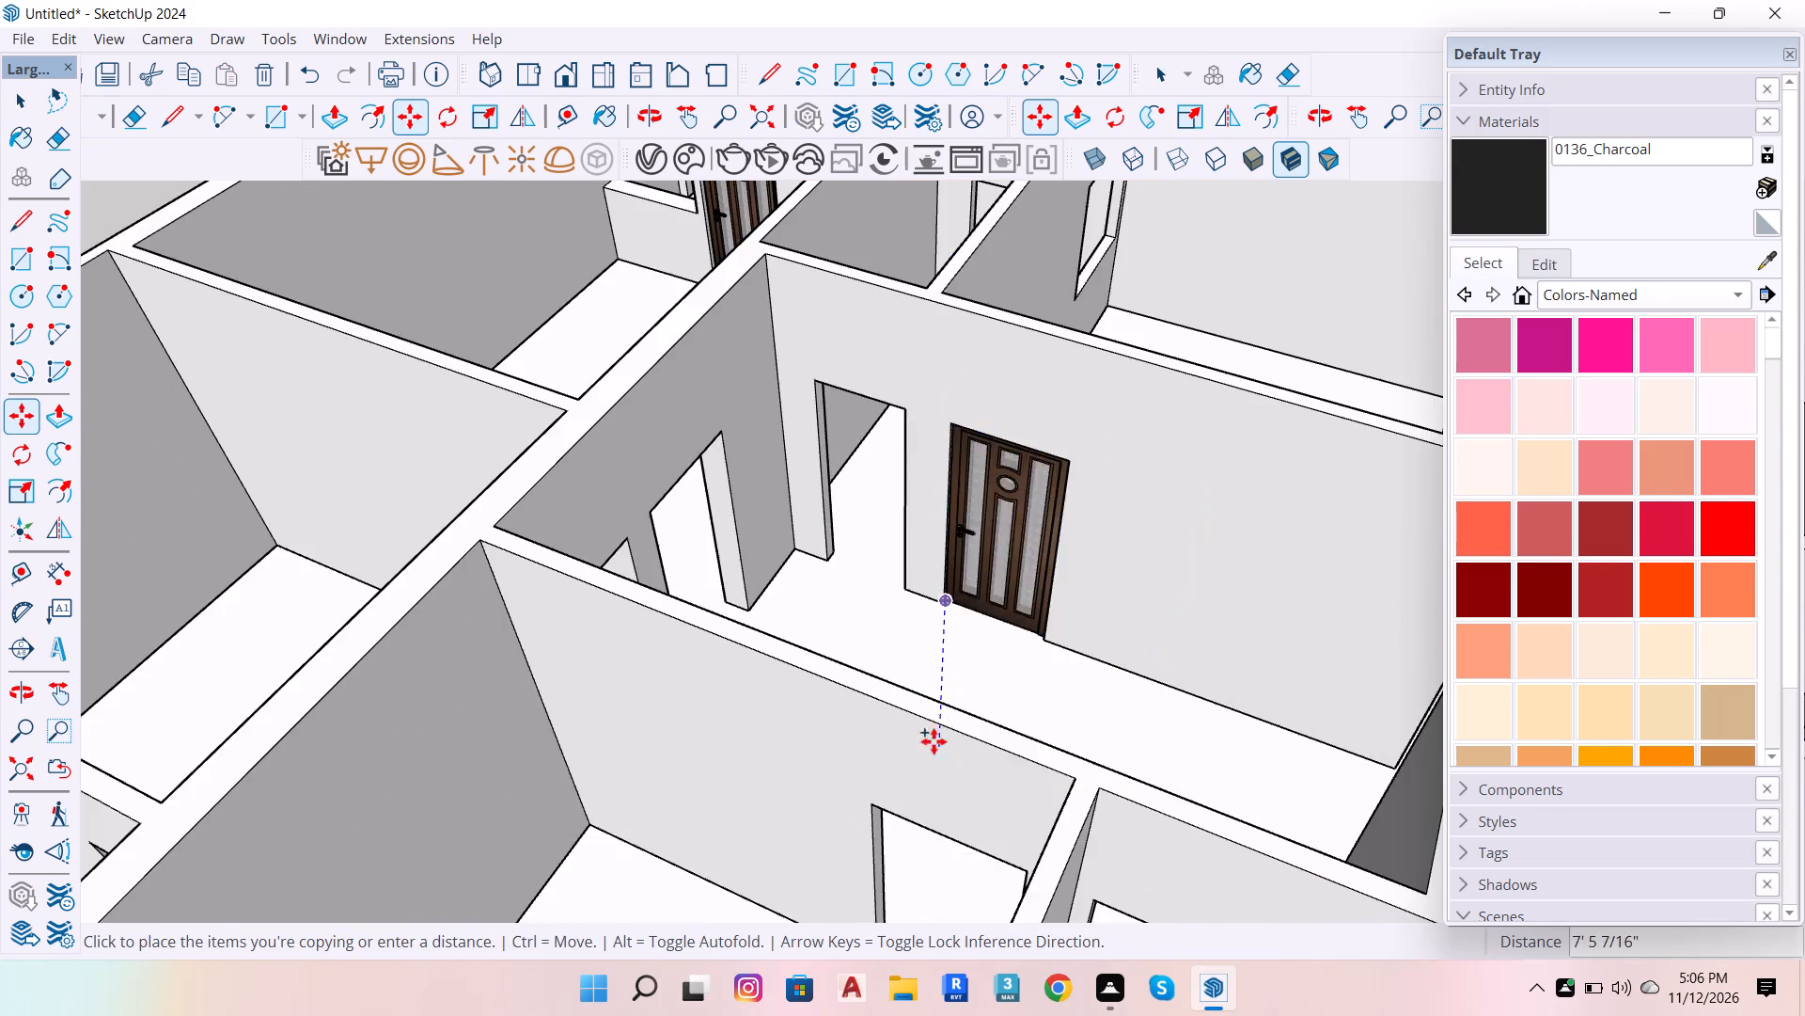
pyautogui.scroll(-8, 948, 723)
pyautogui.scroll(8, 859, 834)
pyautogui.scroll(6, 949, 874)
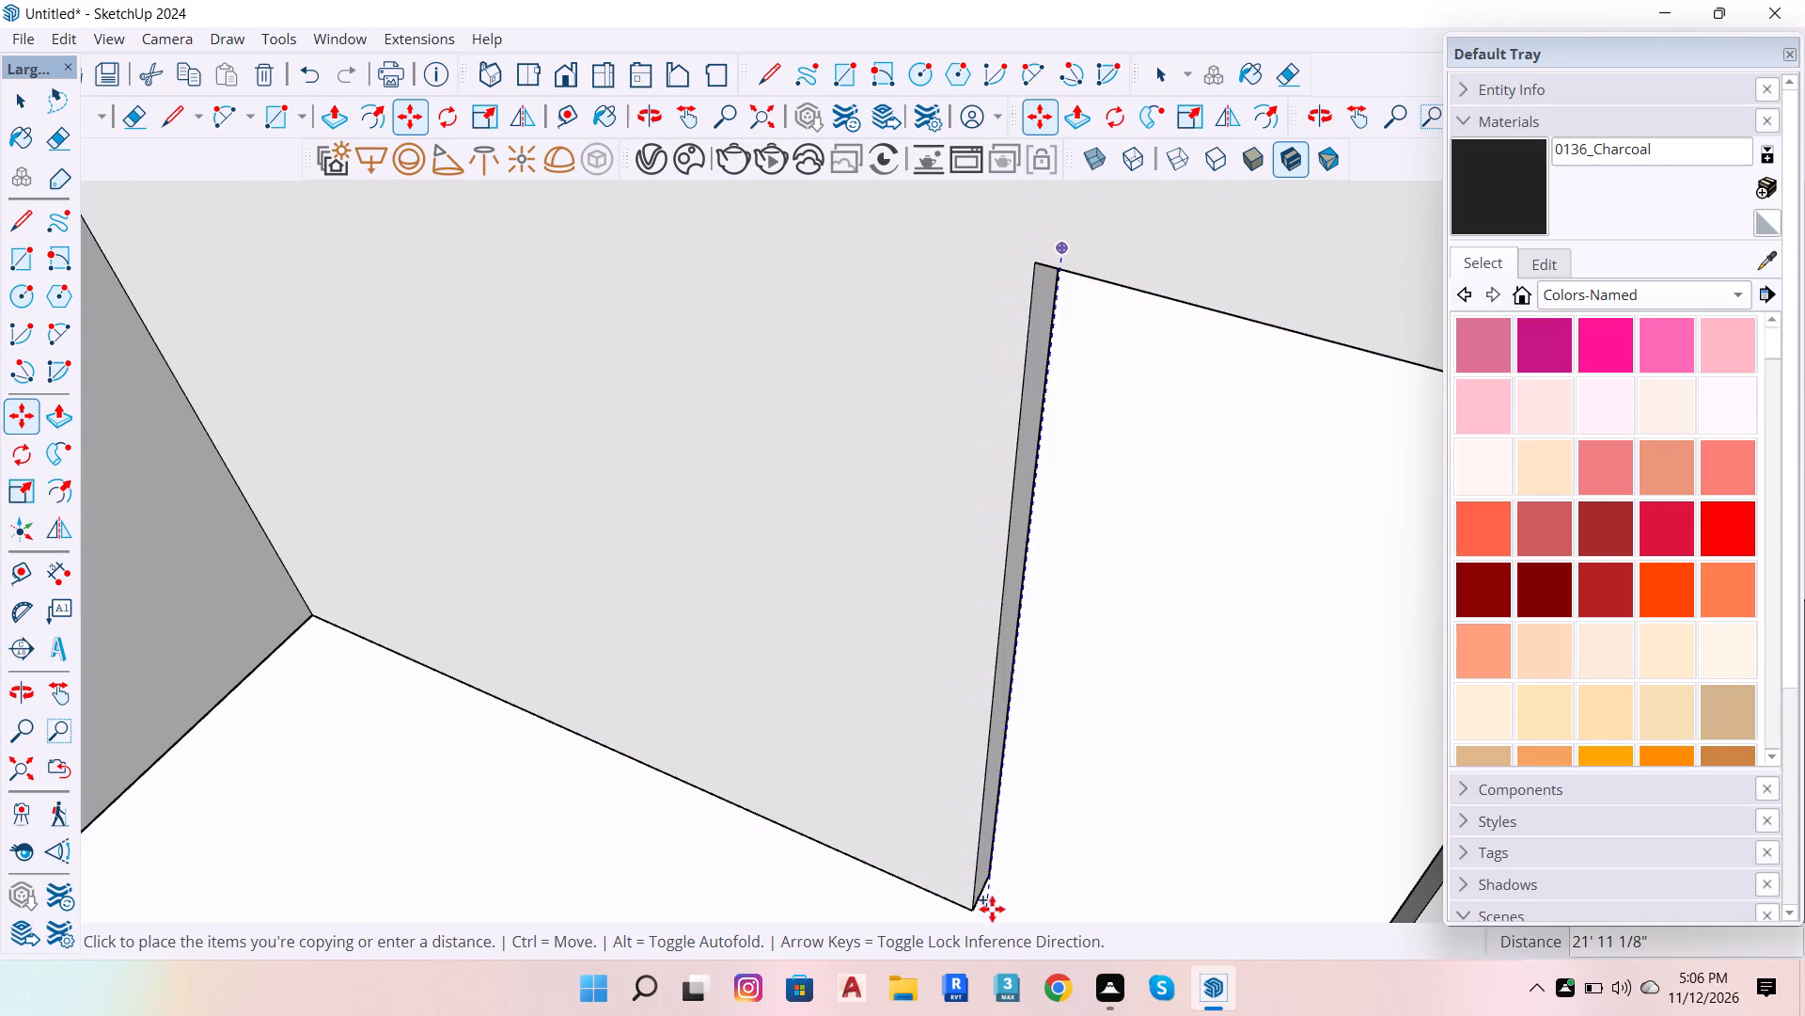
pyautogui.scroll(16, 984, 899)
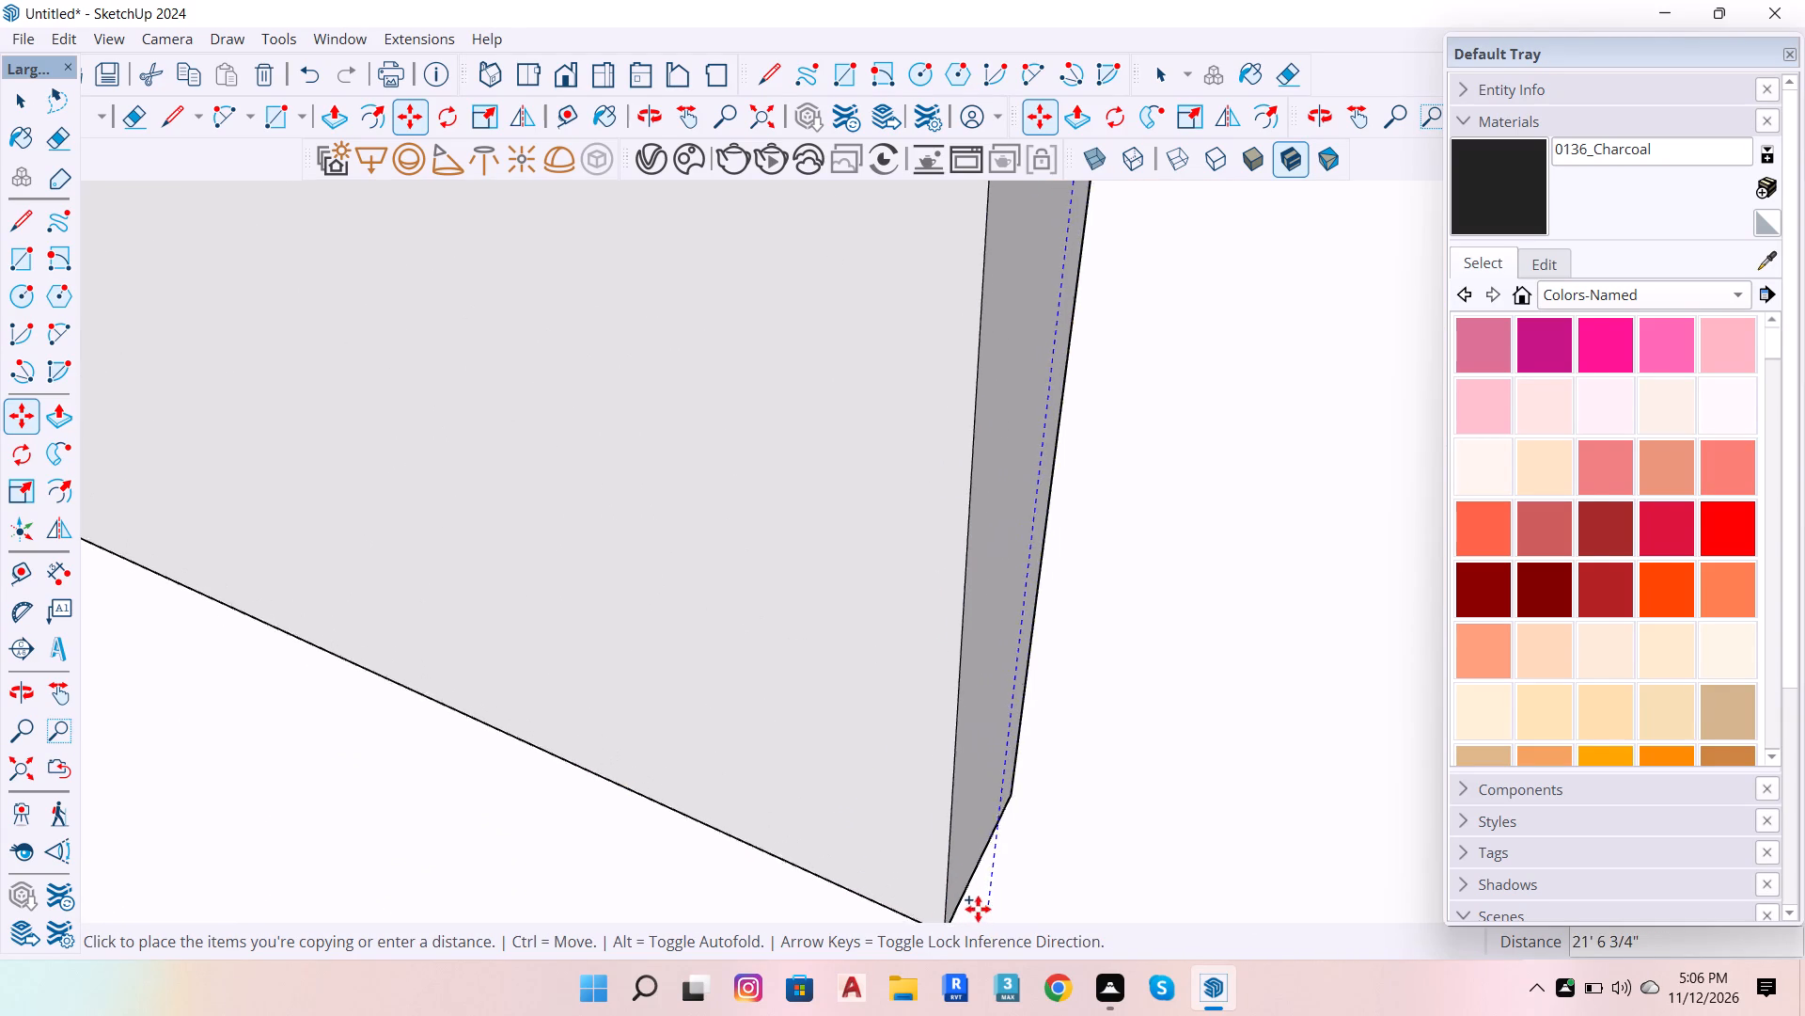
pyautogui.scroll(3, 978, 909)
pyautogui.click(944, 900)
# Copy the newly placed door by its bottom corner about 4' 2 1/2" into the adjacent front room's back-wall doorway nearest the dividing wall.
pyautogui.scroll(-6, 761, 697)
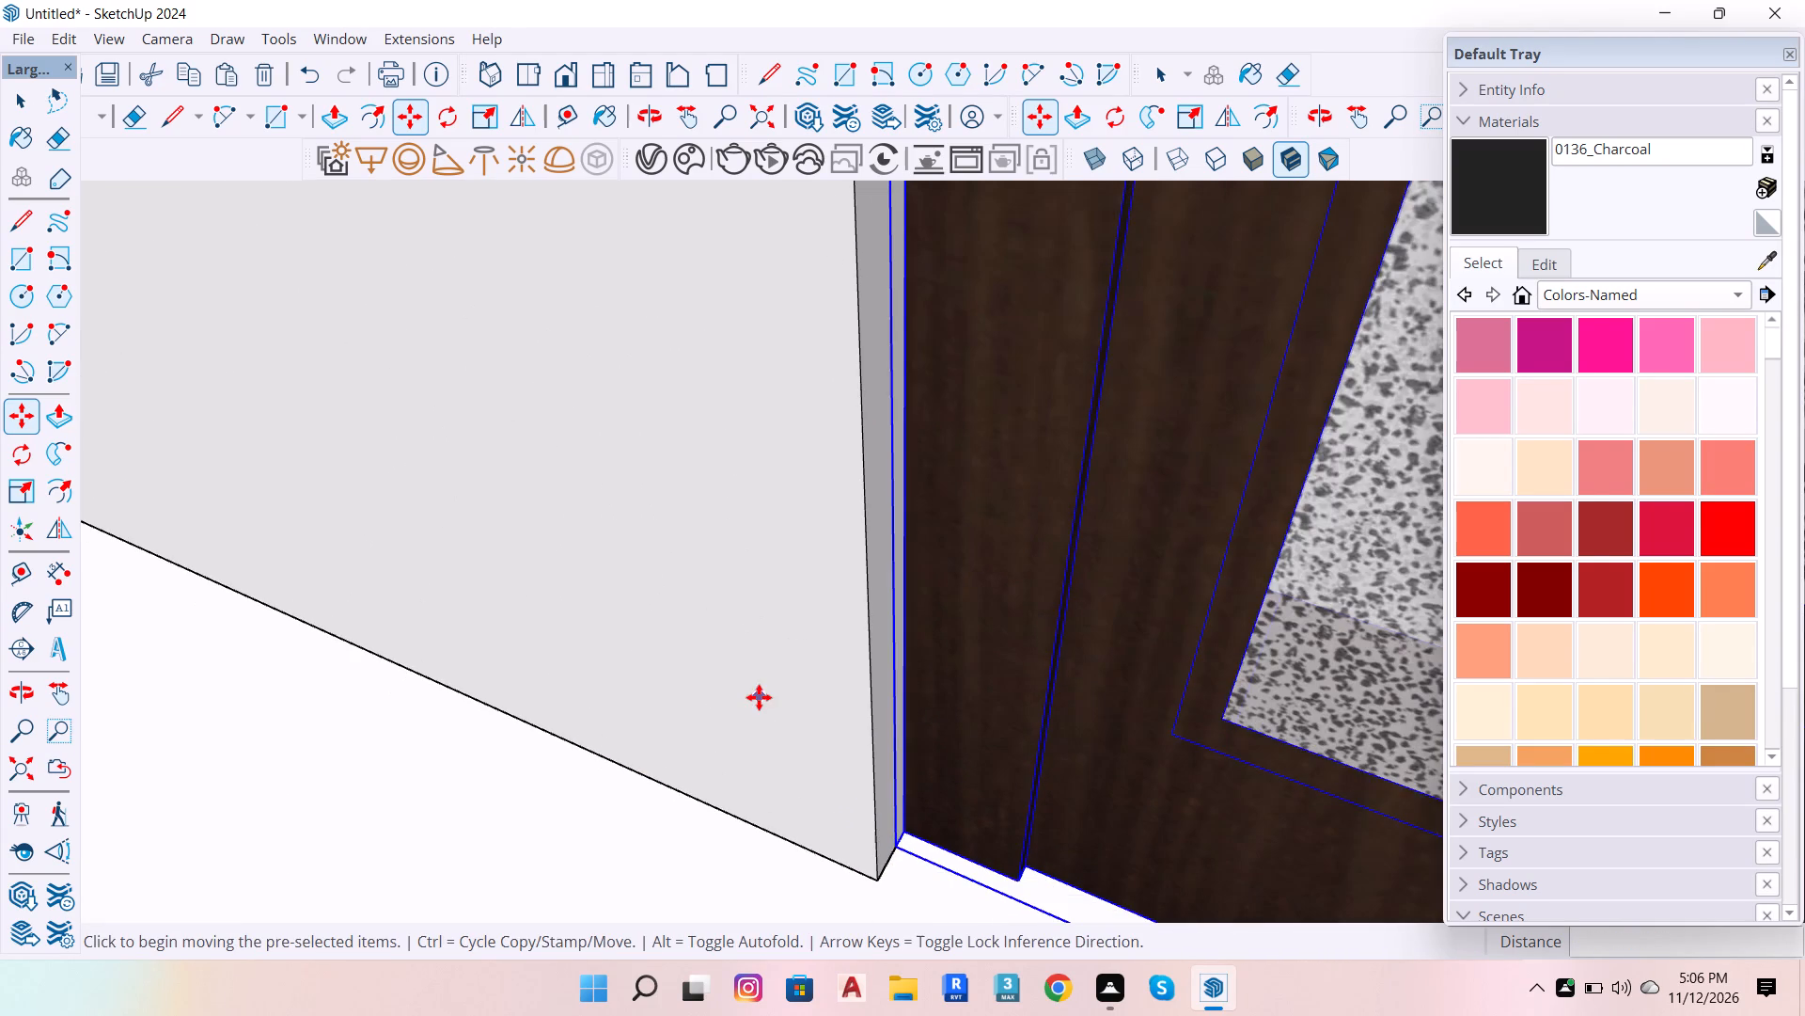
pyautogui.scroll(6, 902, 827)
pyautogui.click(891, 854)
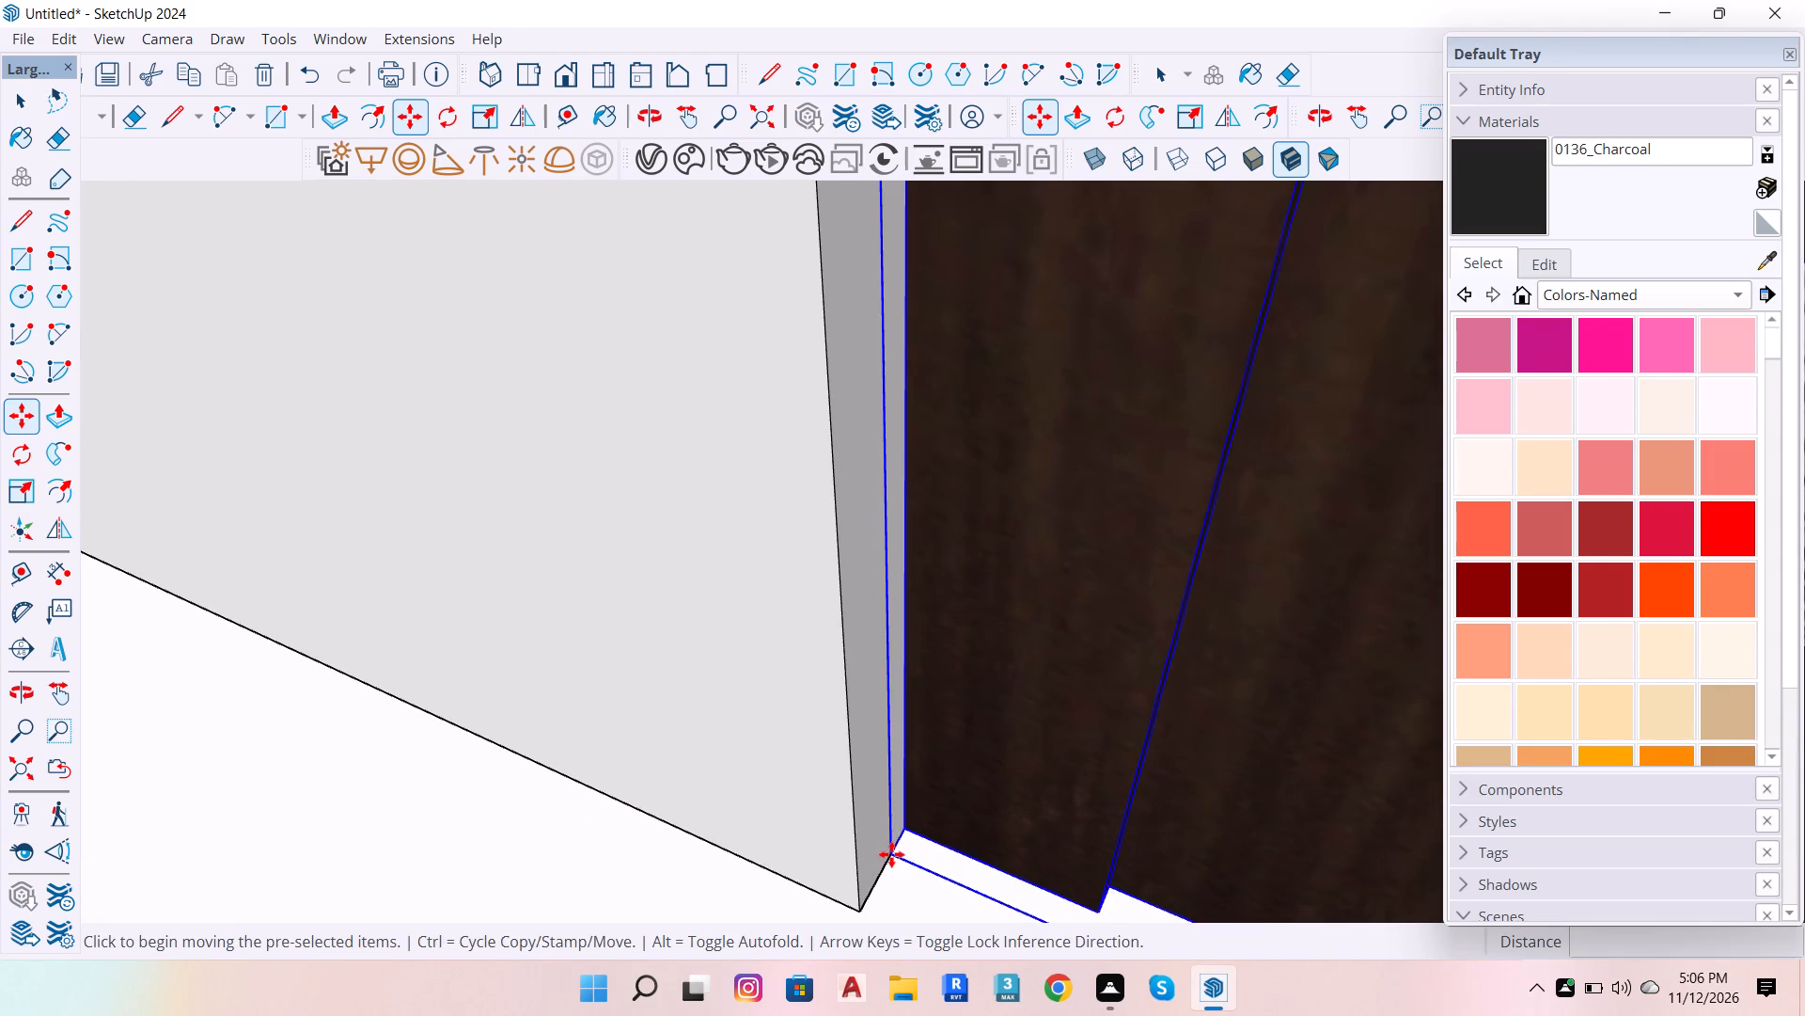
pyautogui.click(891, 854)
pyautogui.scroll(-7, 808, 616)
pyautogui.scroll(-7, 849, 692)
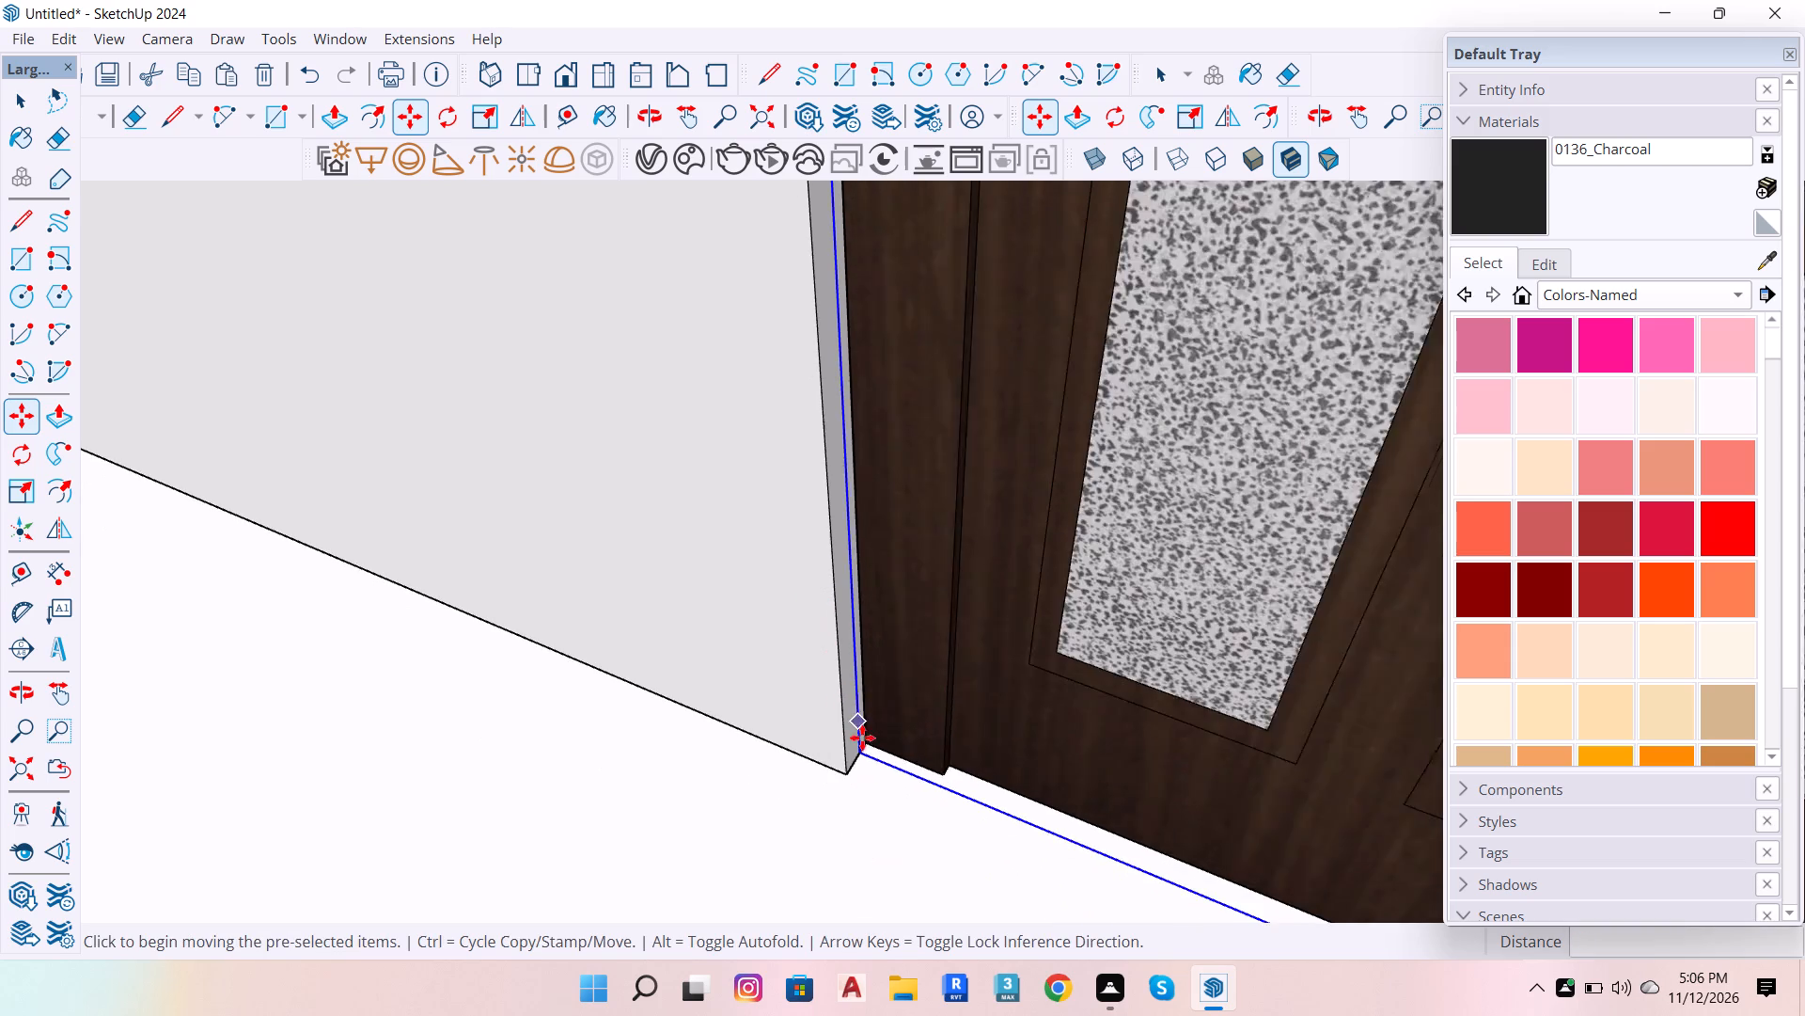
pyautogui.scroll(5, 857, 750)
pyautogui.click(857, 750)
pyautogui.scroll(-8, 644, 536)
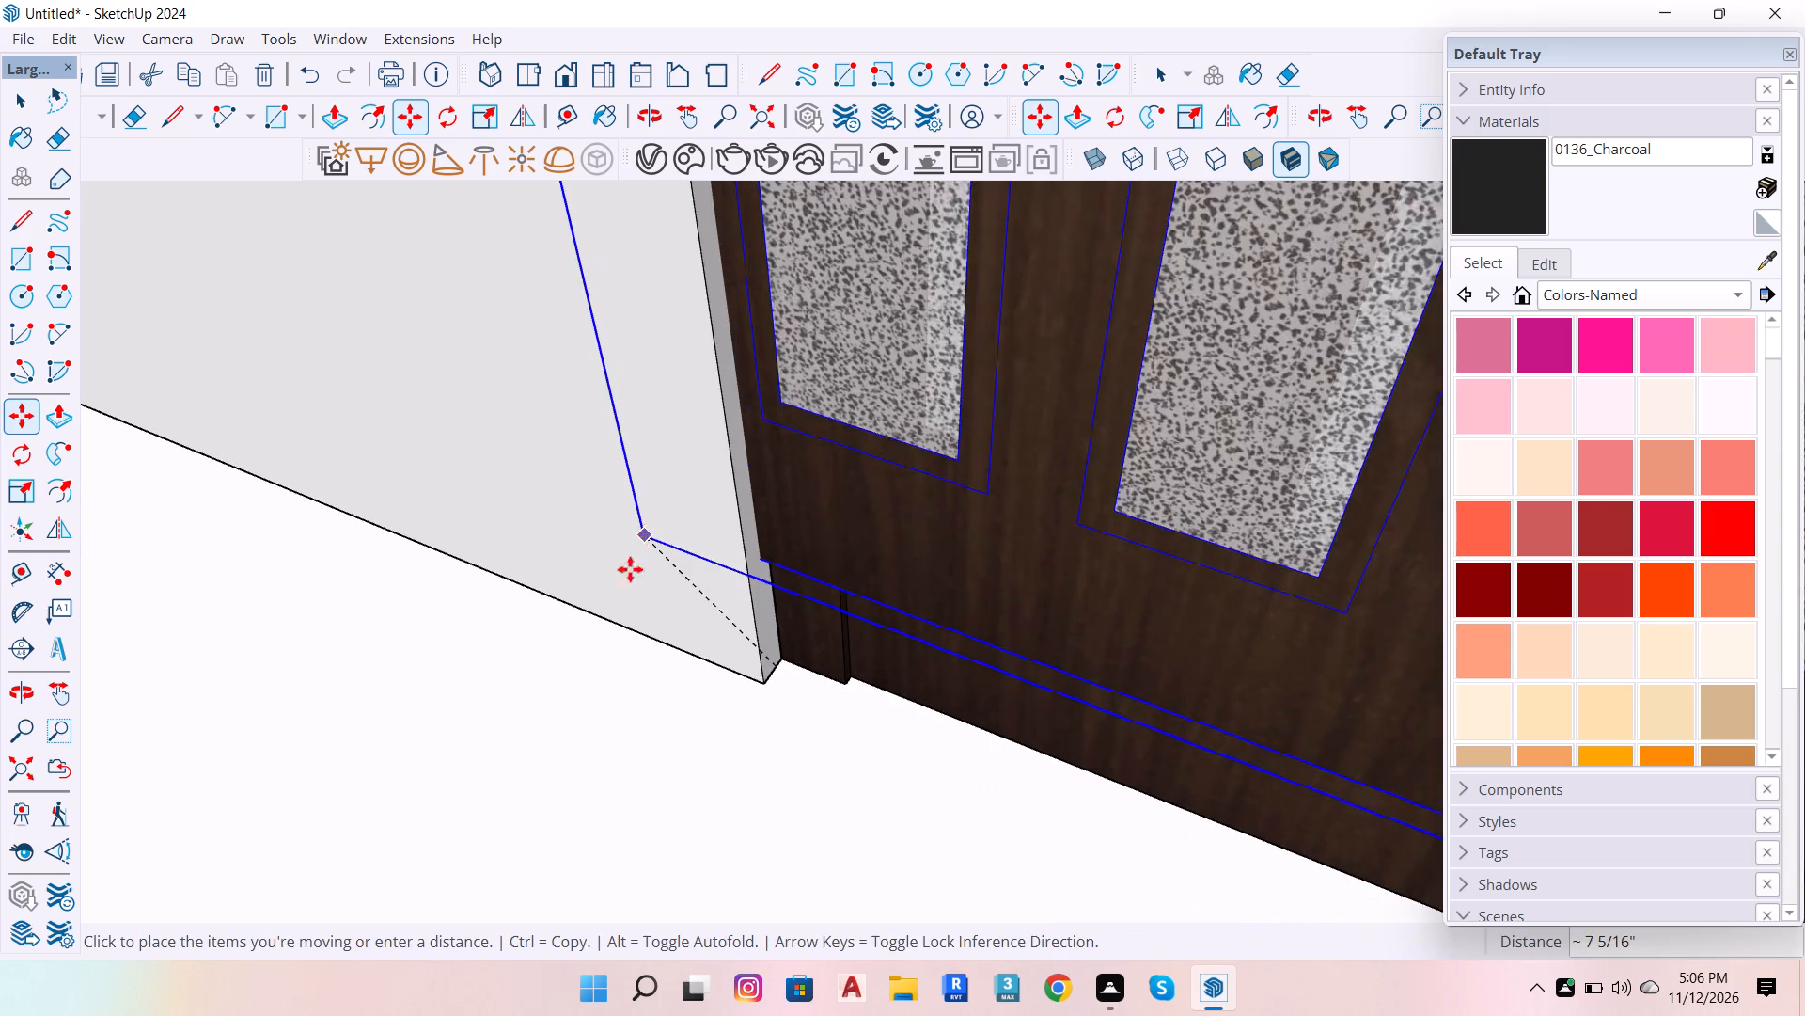
pyautogui.scroll(-20, 630, 569)
pyautogui.scroll(-16, 630, 569)
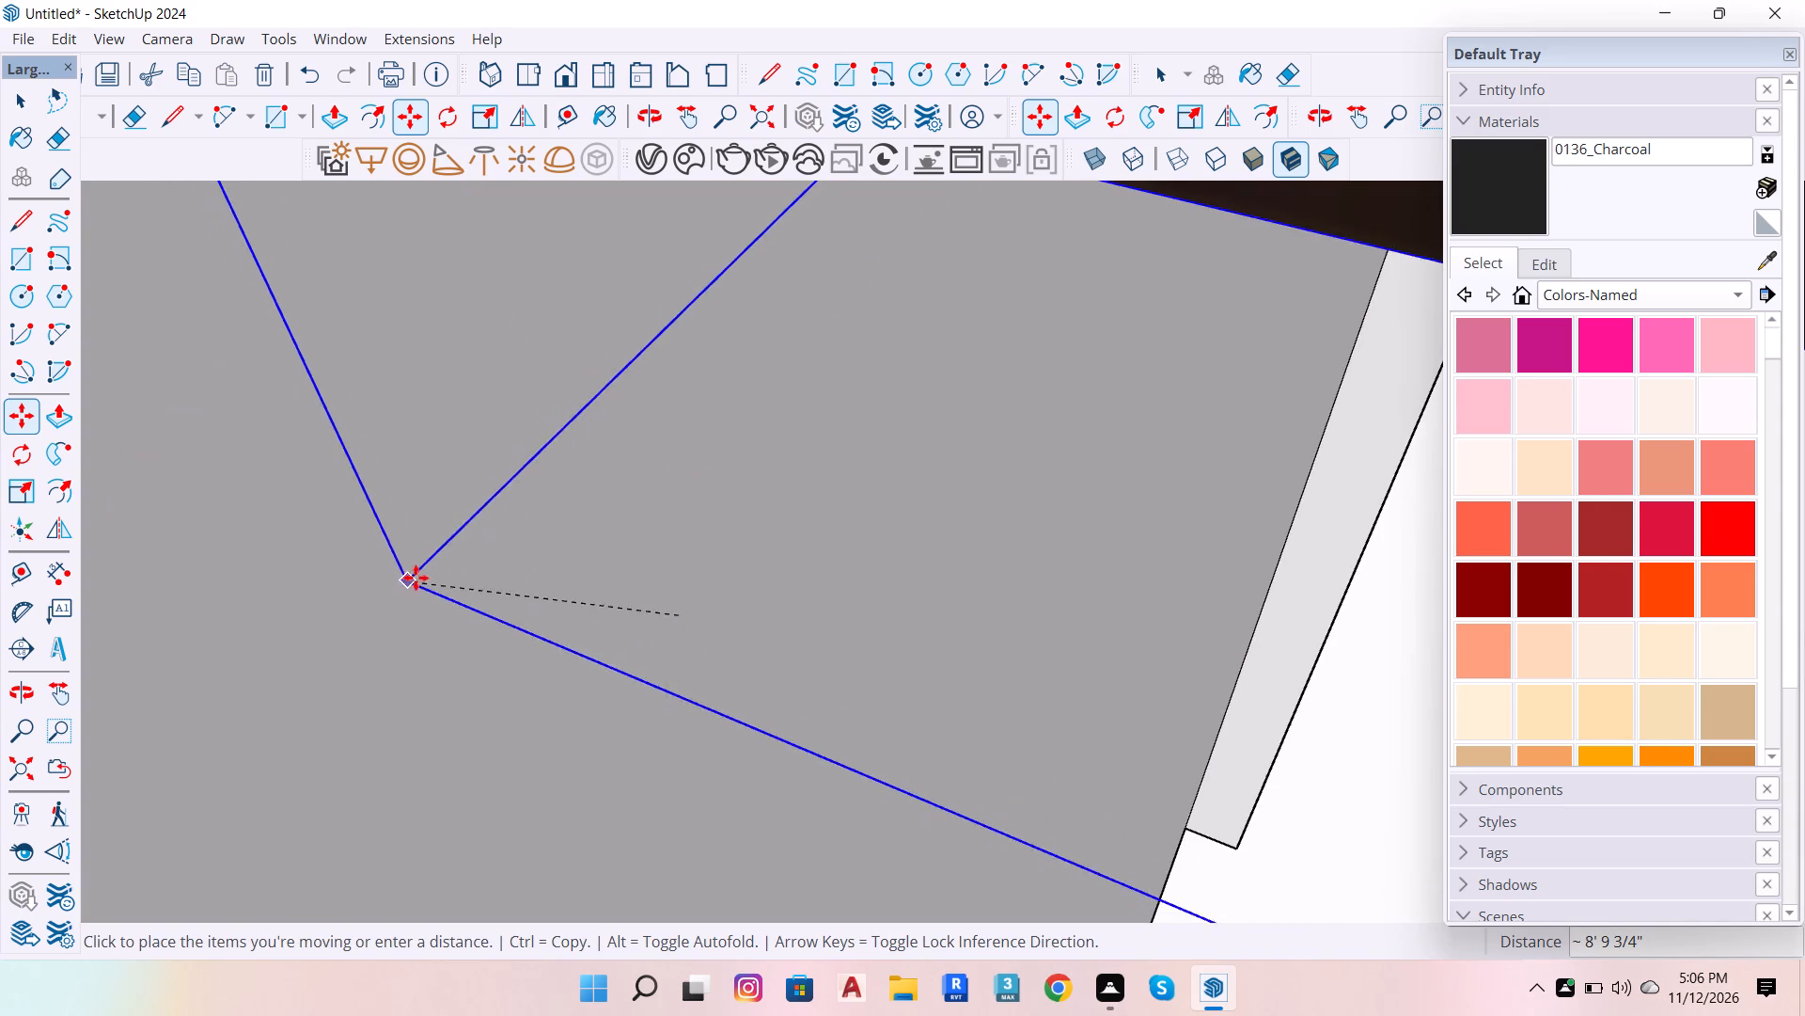
pyautogui.scroll(-20, 456, 561)
pyautogui.scroll(-19, 456, 561)
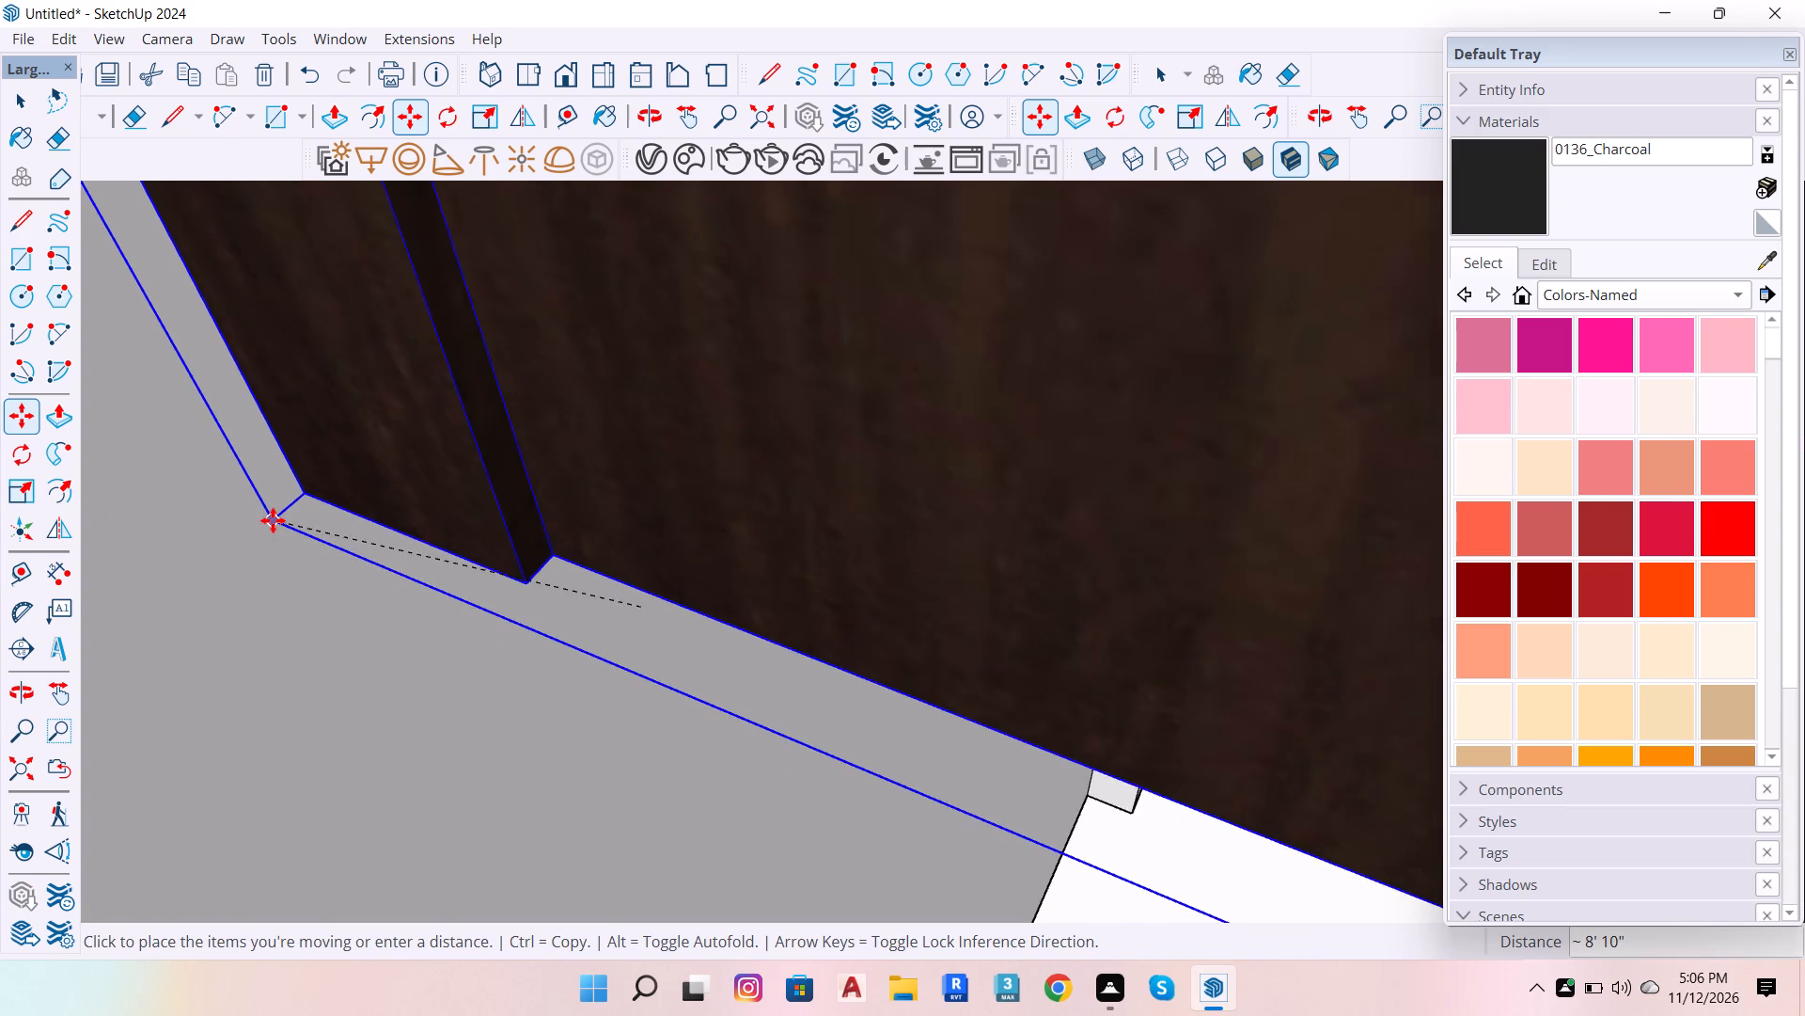
pyautogui.scroll(-20, 273, 520)
pyautogui.scroll(-14, 273, 520)
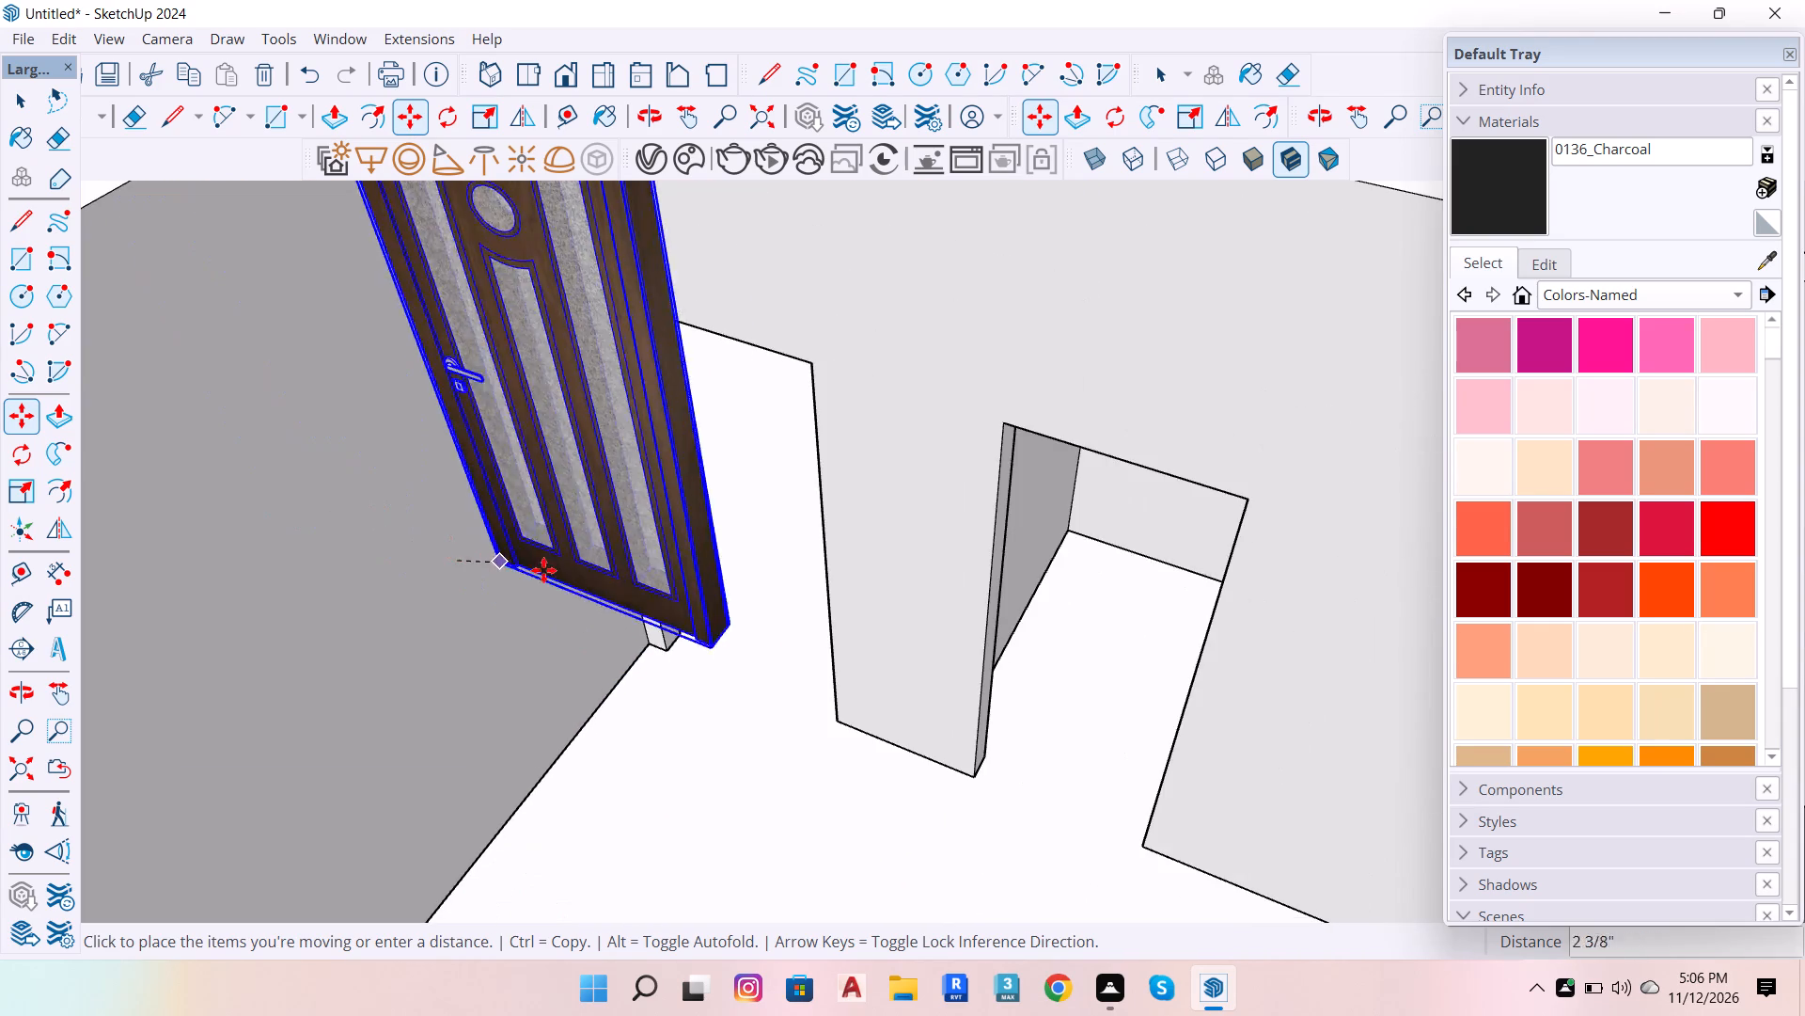
pyautogui.scroll(6, 645, 594)
pyautogui.scroll(11, 685, 677)
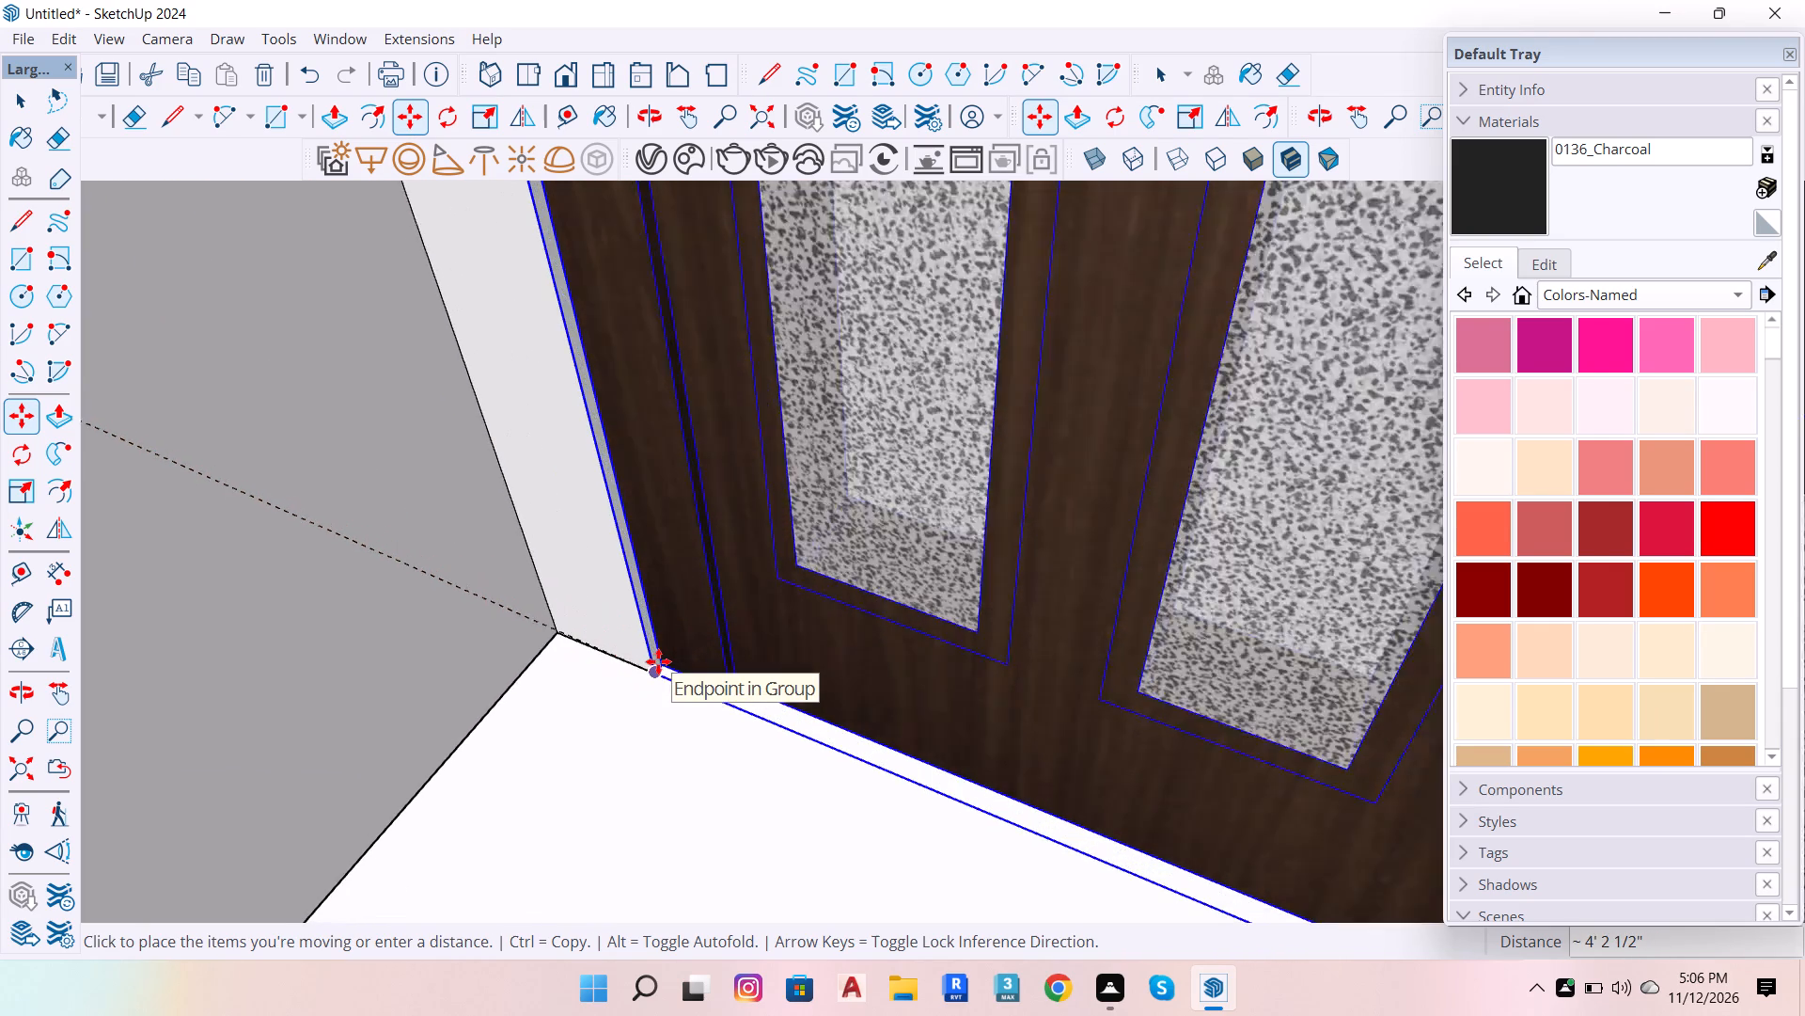
pyautogui.scroll(14, 658, 661)
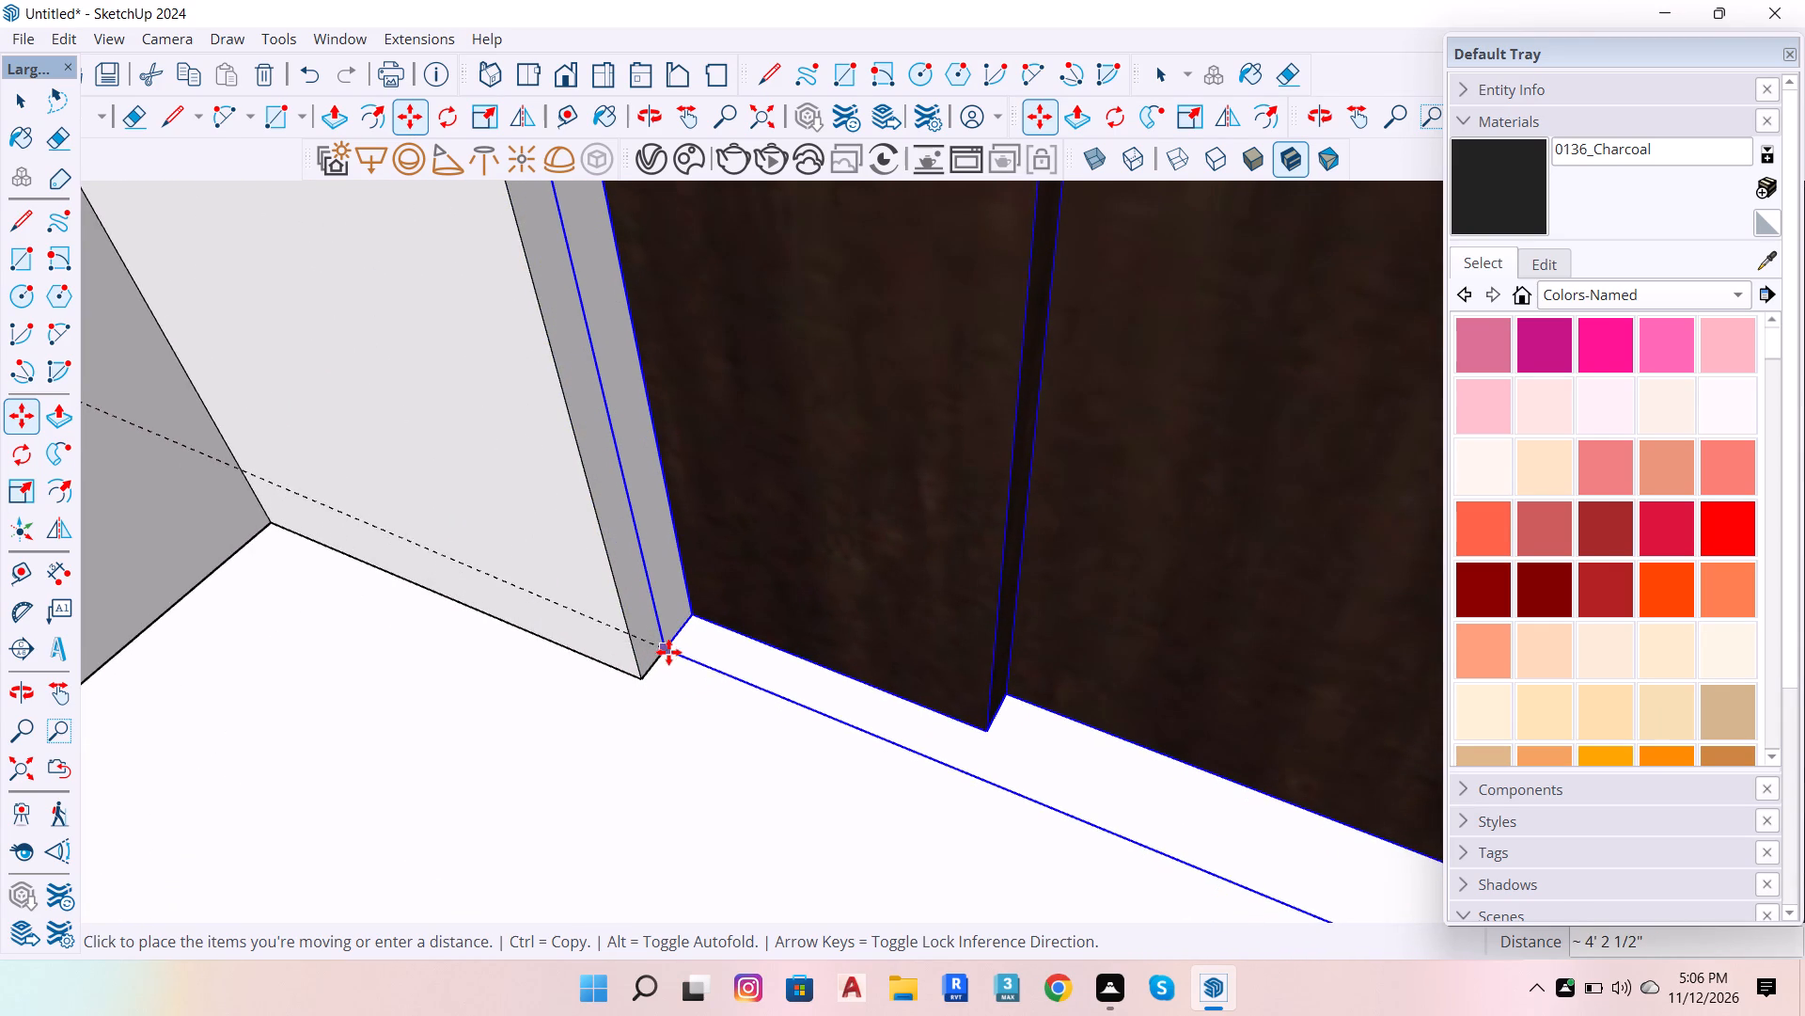
pyautogui.click(668, 652)
pyautogui.scroll(-20, 480, 690)
pyautogui.scroll(-13, 480, 690)
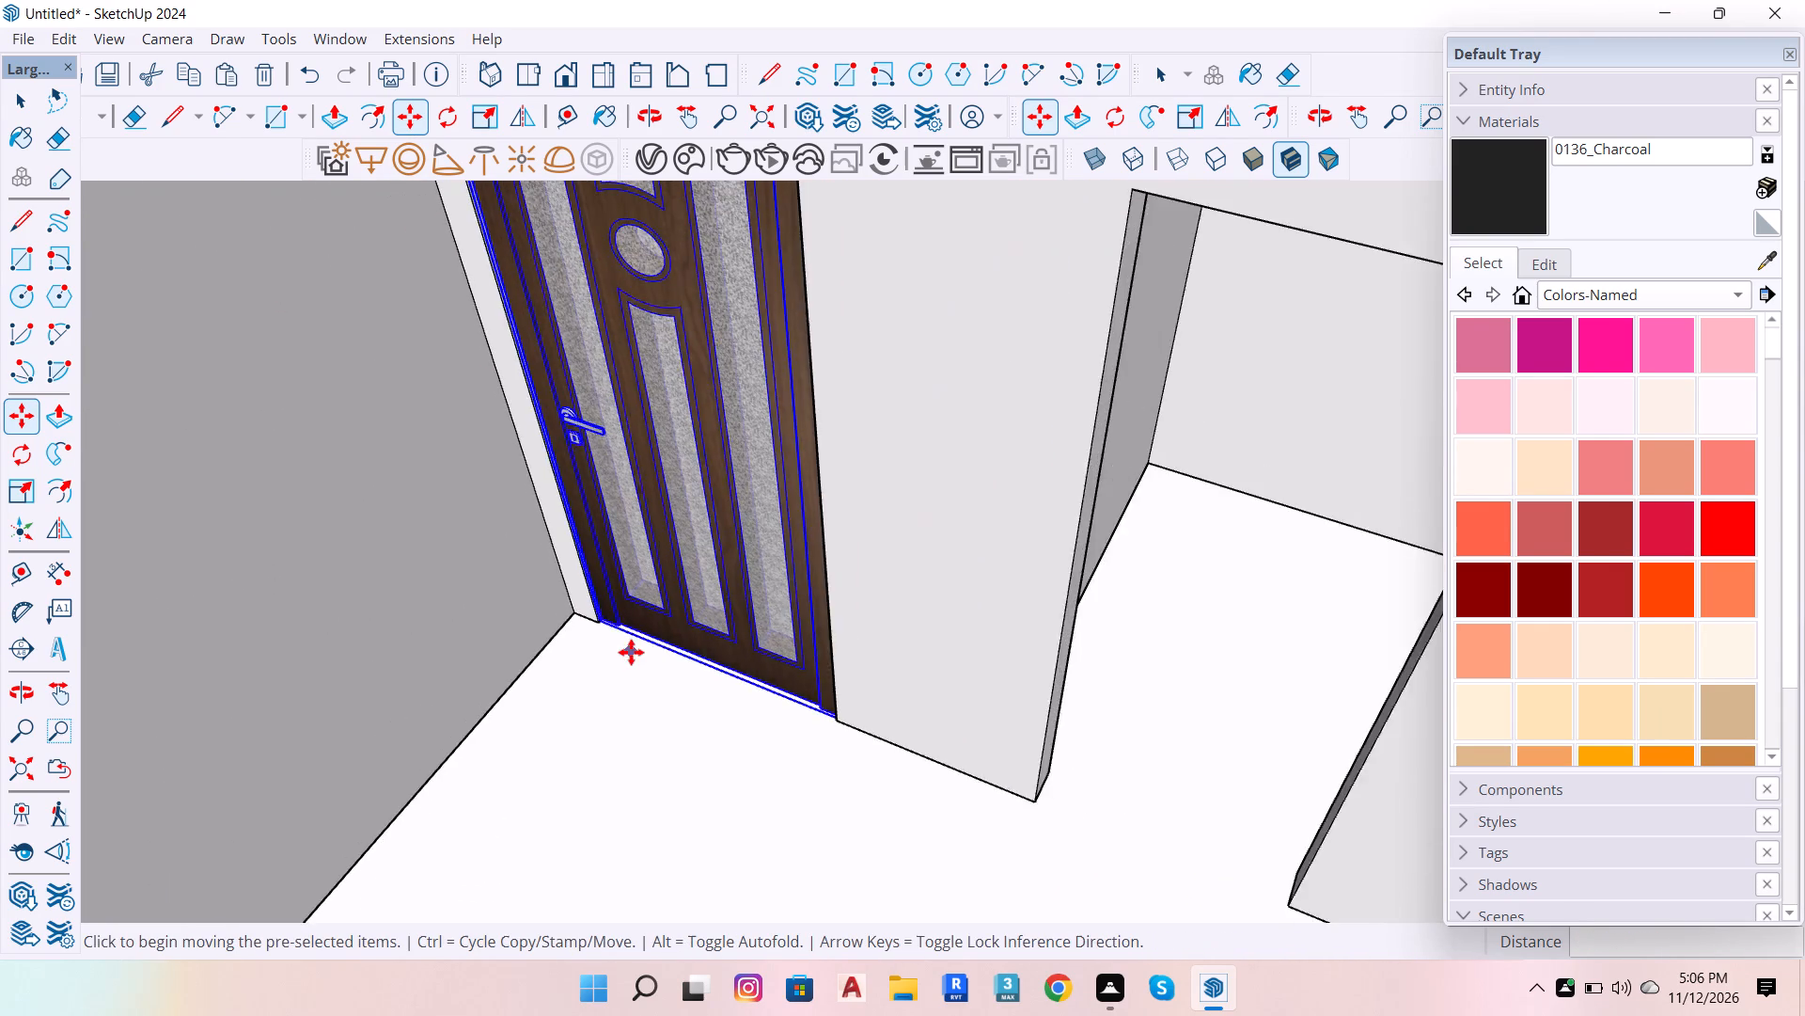
pyautogui.scroll(-14, 631, 652)
pyautogui.press('space')
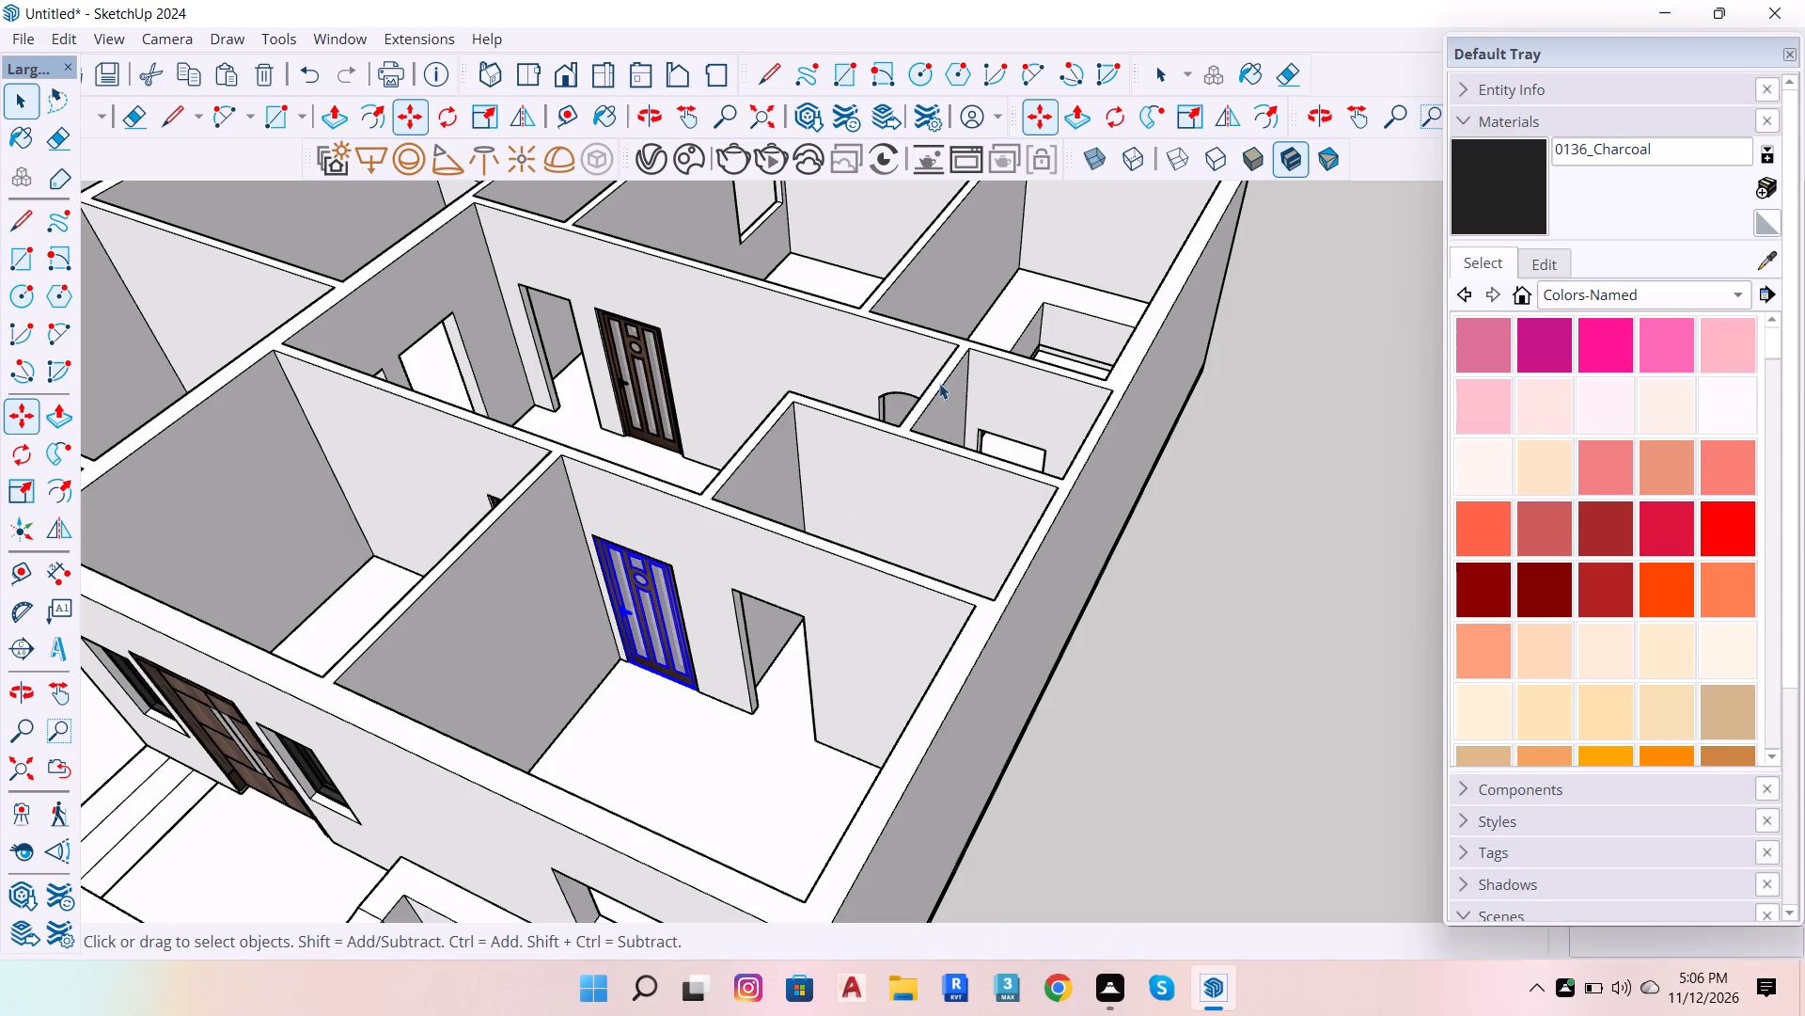
pyautogui.scroll(-6, 1096, 558)
pyautogui.click(1165, 613)
# Copy the door in the room behind the main double door about 21' 3 3/8" along the red axis, outside the house.
pyautogui.scroll(6, 764, 371)
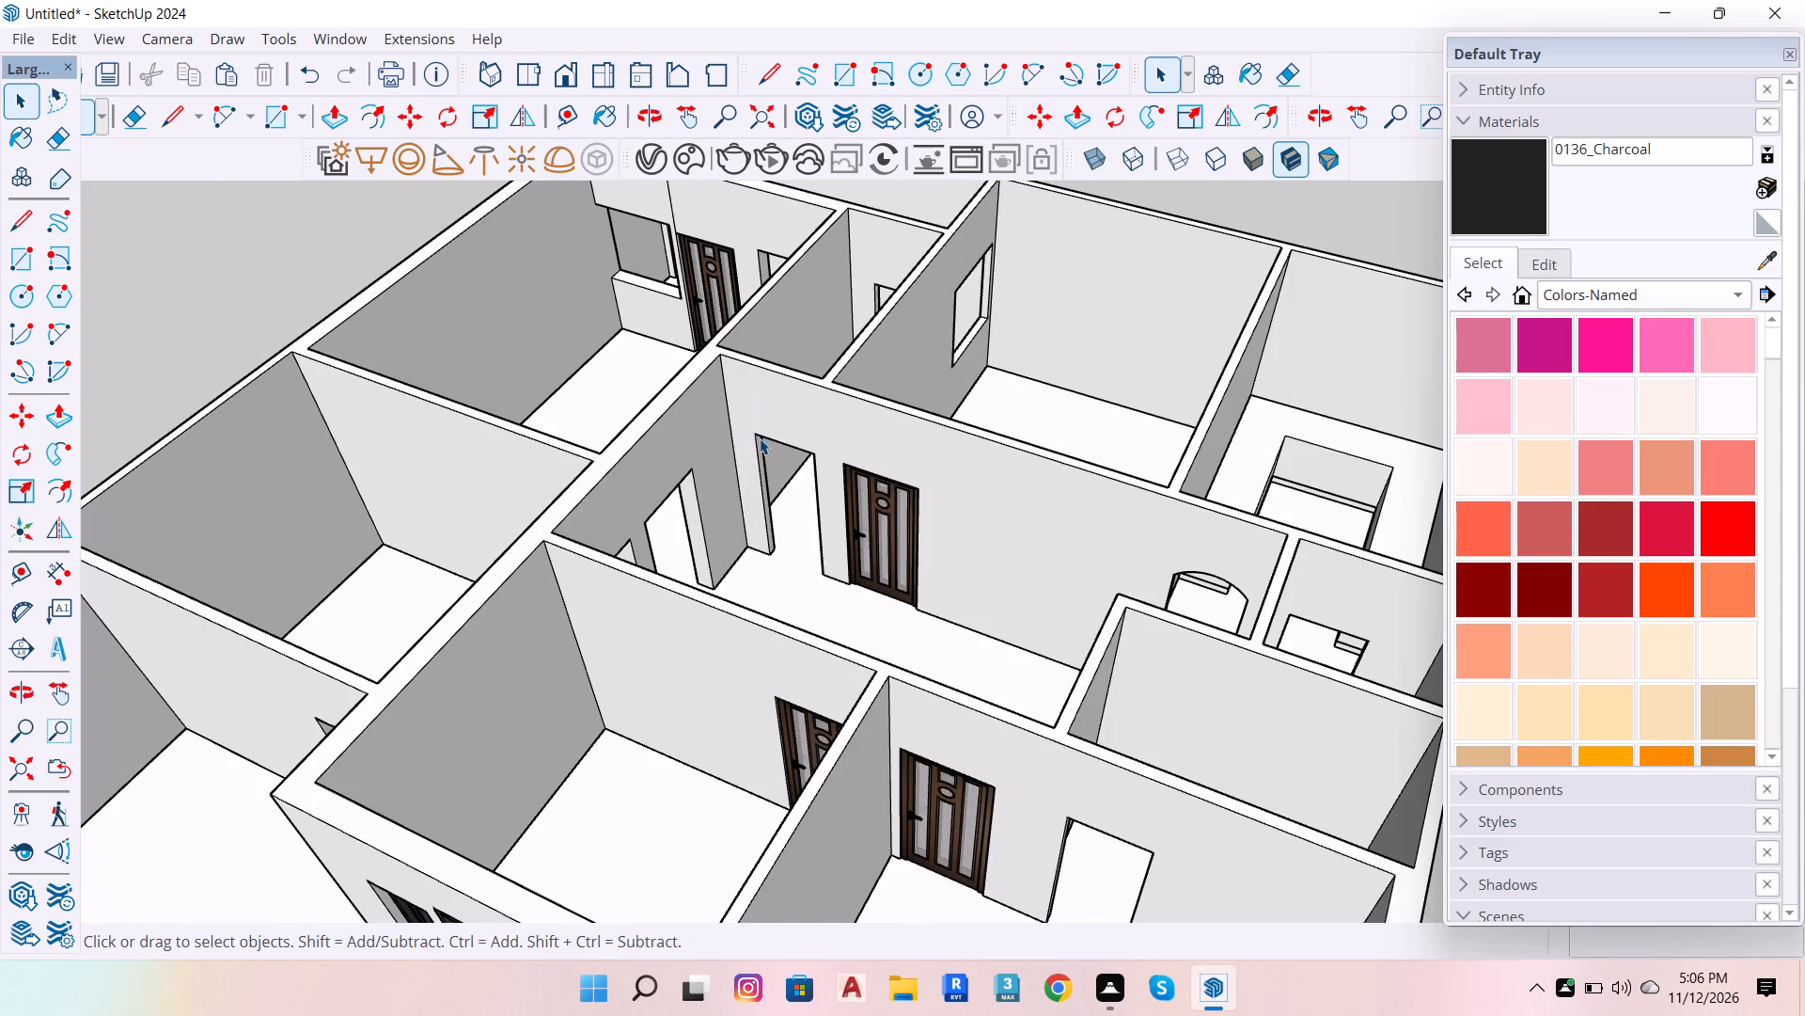
pyautogui.scroll(6, 782, 473)
pyautogui.scroll(-10, 723, 442)
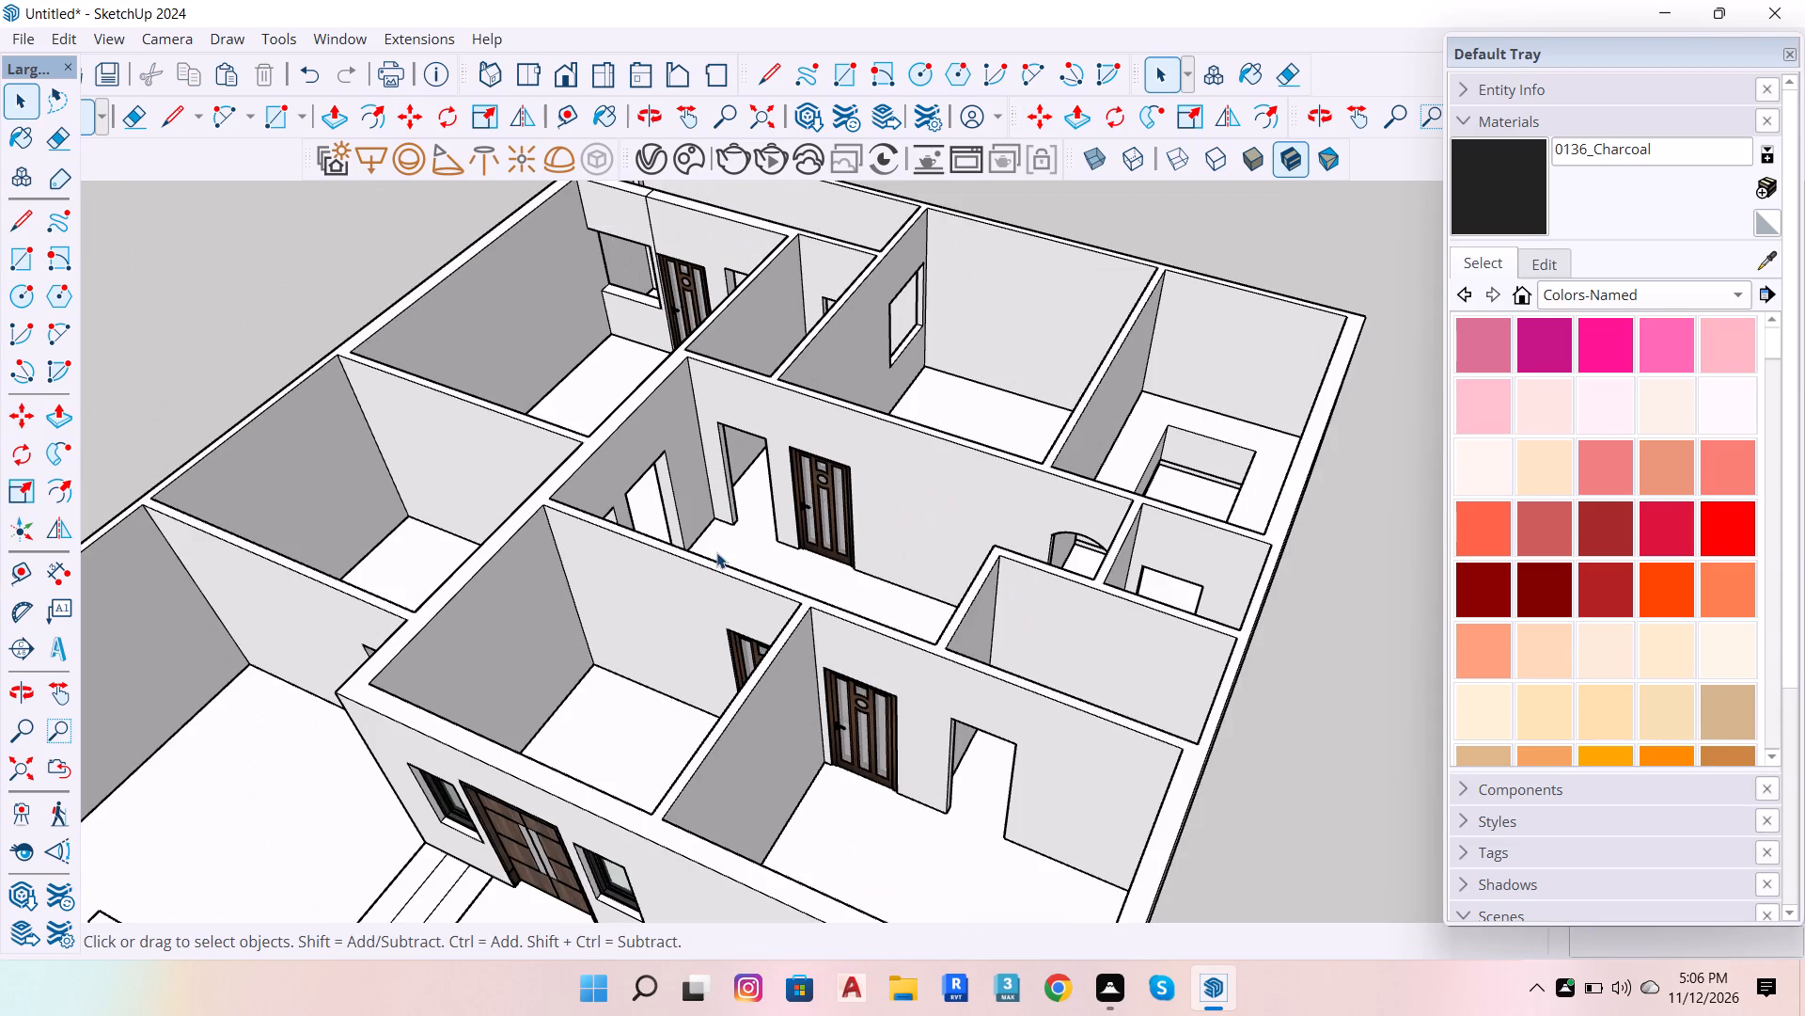
pyautogui.click(746, 659)
pyautogui.scroll(11, 746, 655)
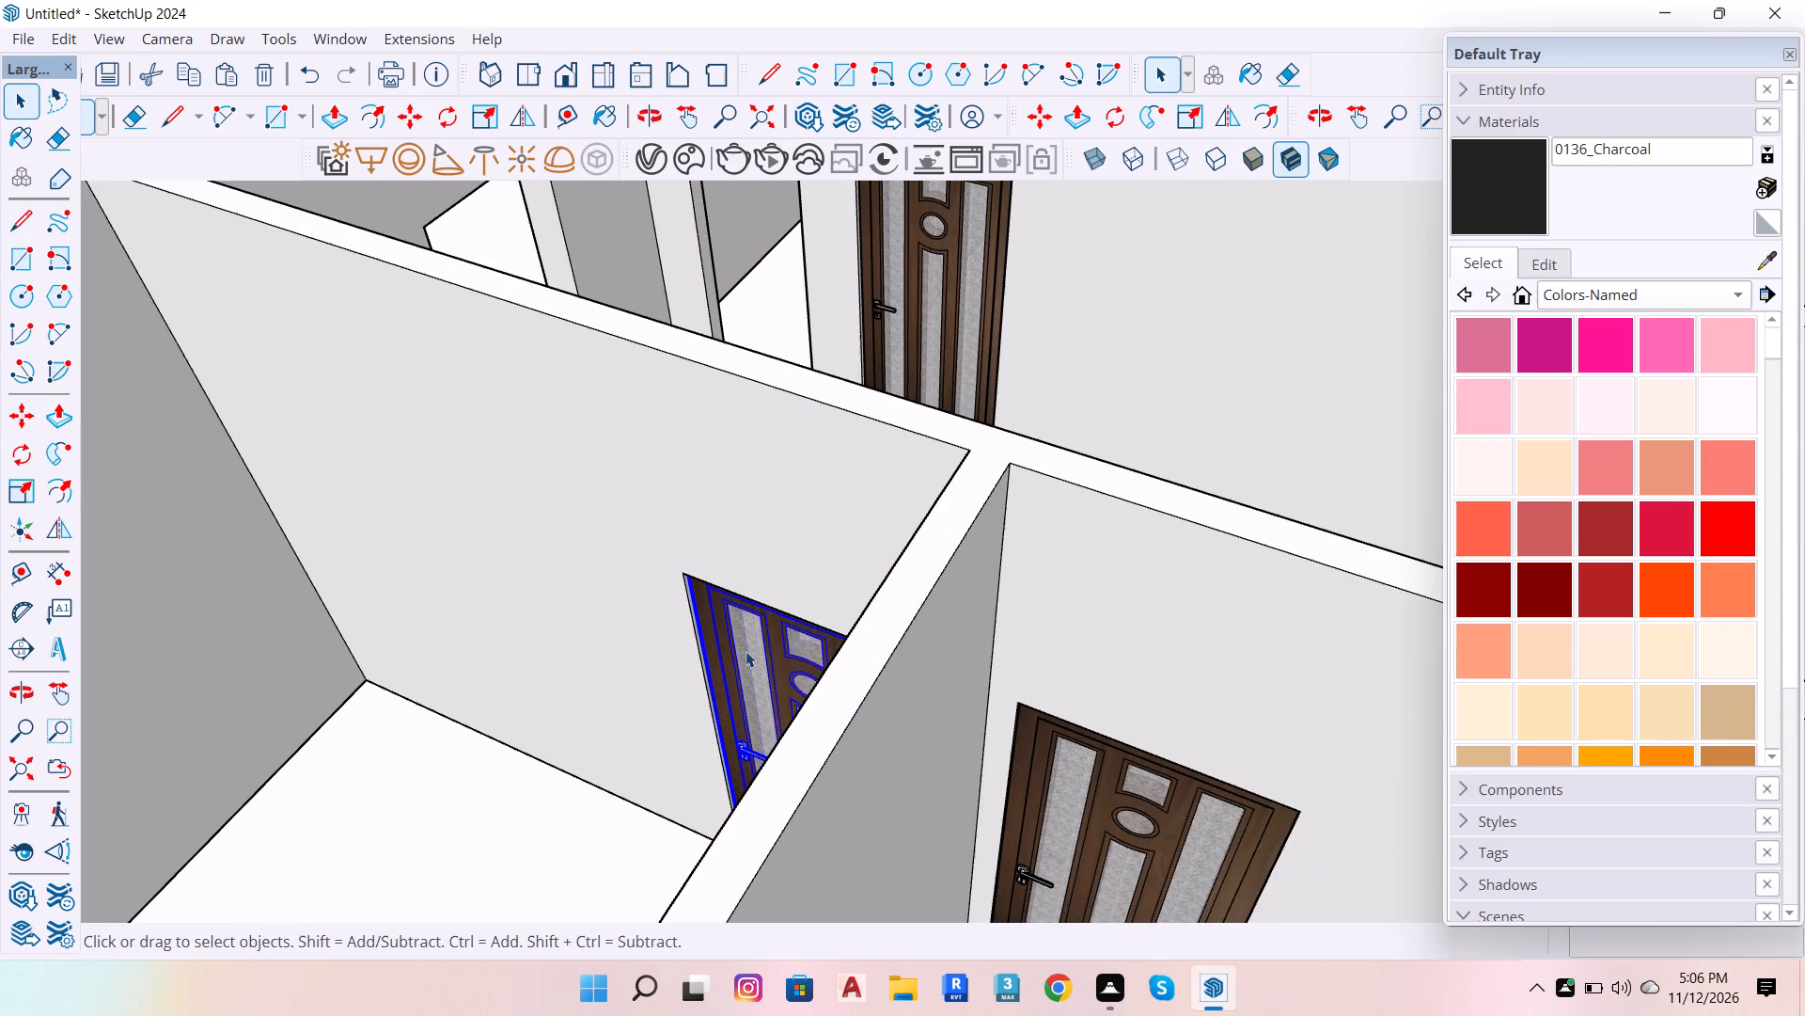
pyautogui.press('m')
pyautogui.doubleClick(746, 651)
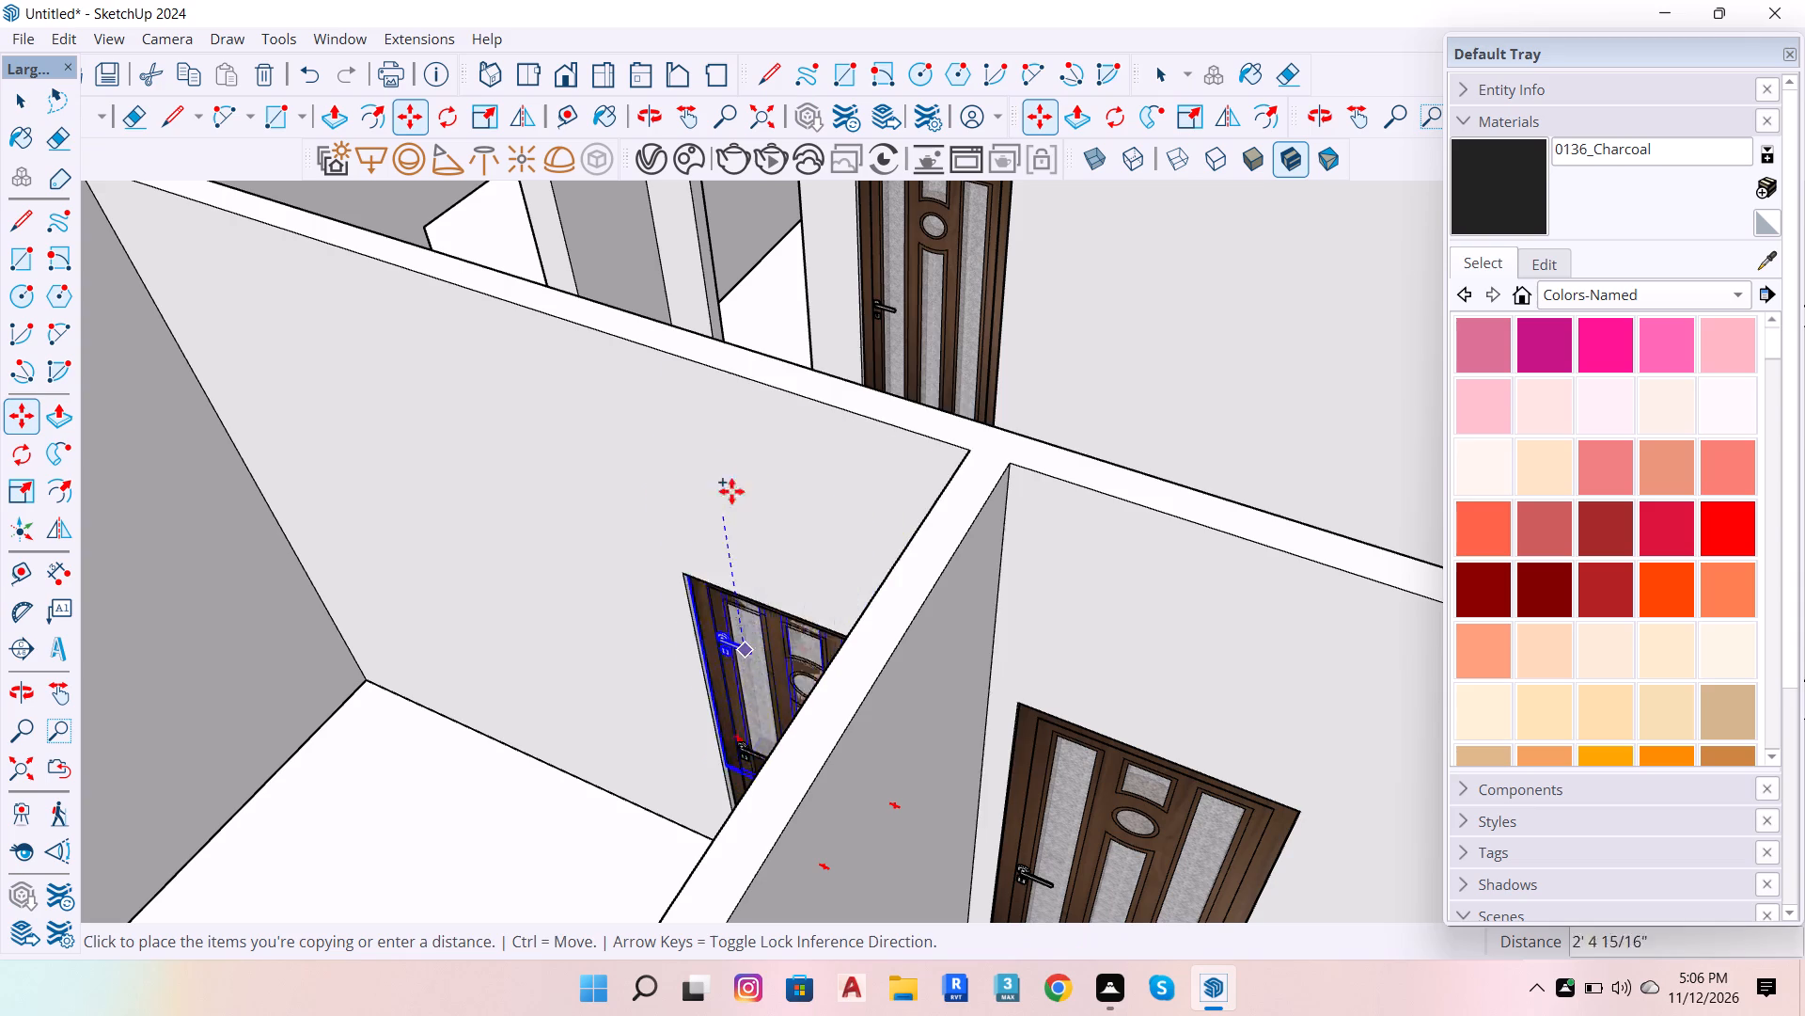
pyautogui.scroll(-5, 1018, 278)
pyautogui.scroll(-10, 969, 411)
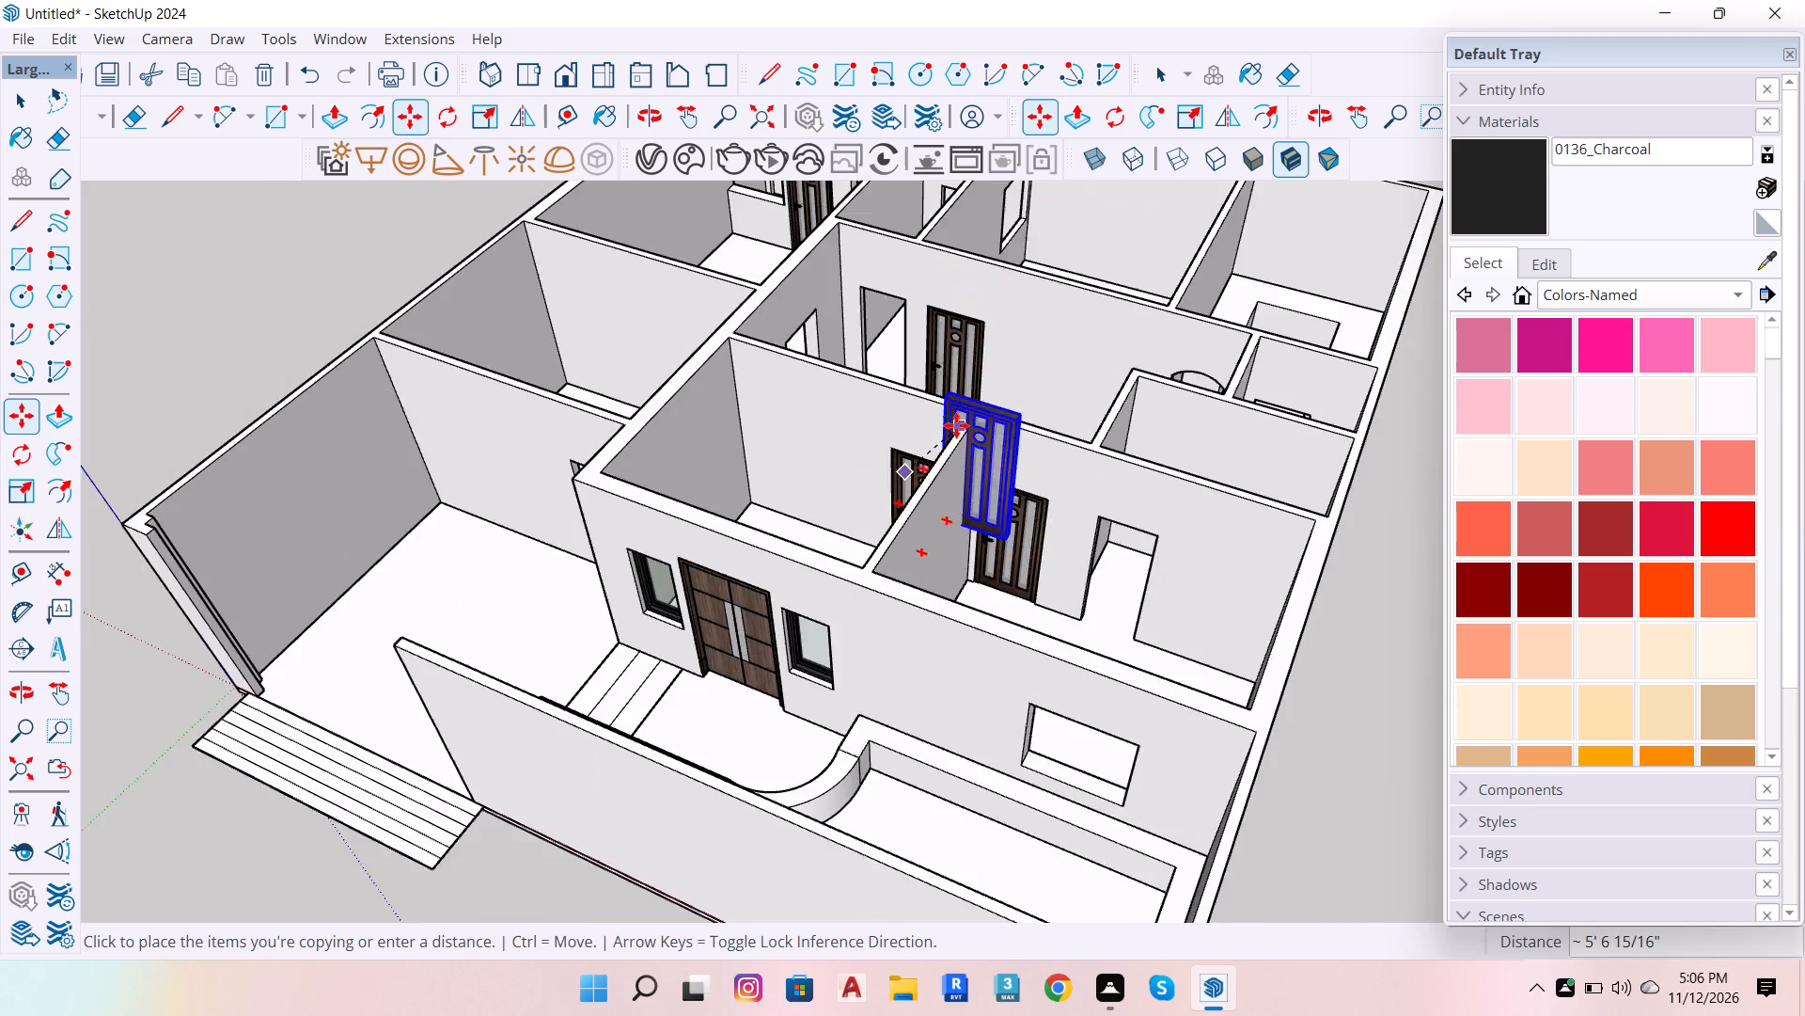
pyautogui.scroll(-9, 956, 425)
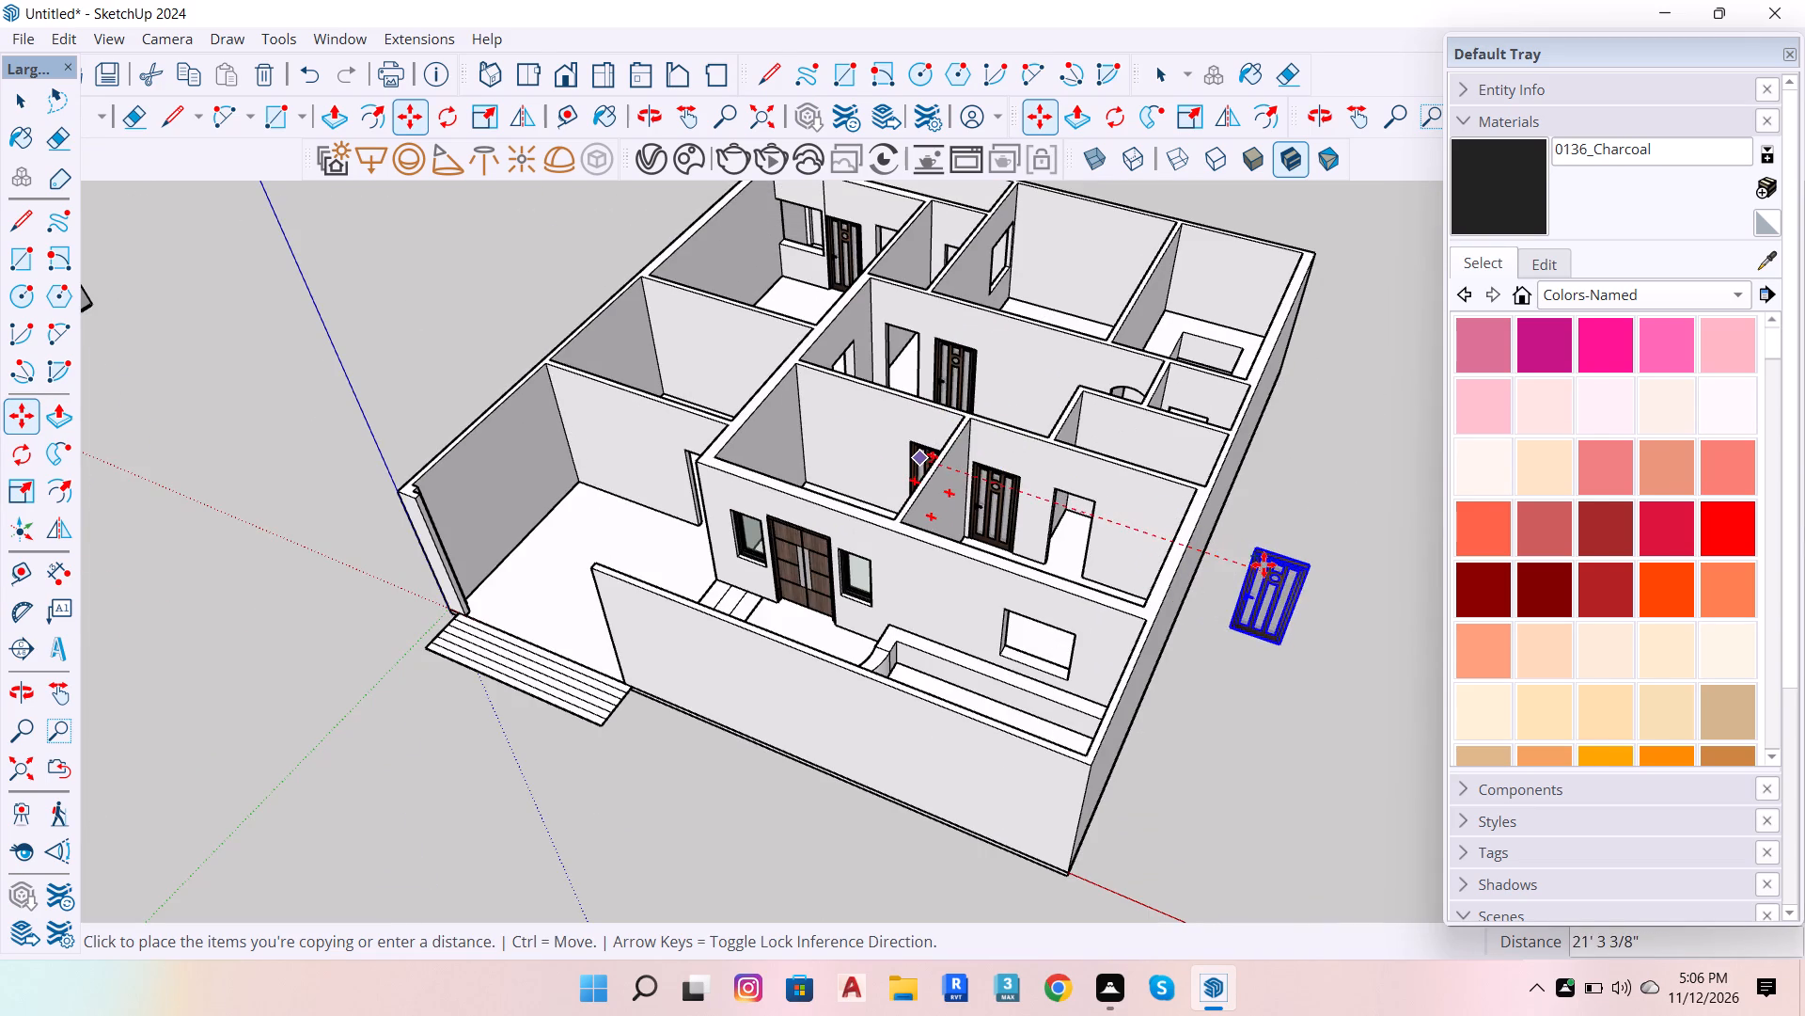
pyautogui.click(1263, 564)
pyautogui.press('space')
# Rotate the door copy outside the house a quarter turn about the vertical axis.
pyautogui.scroll(5, 1254, 595)
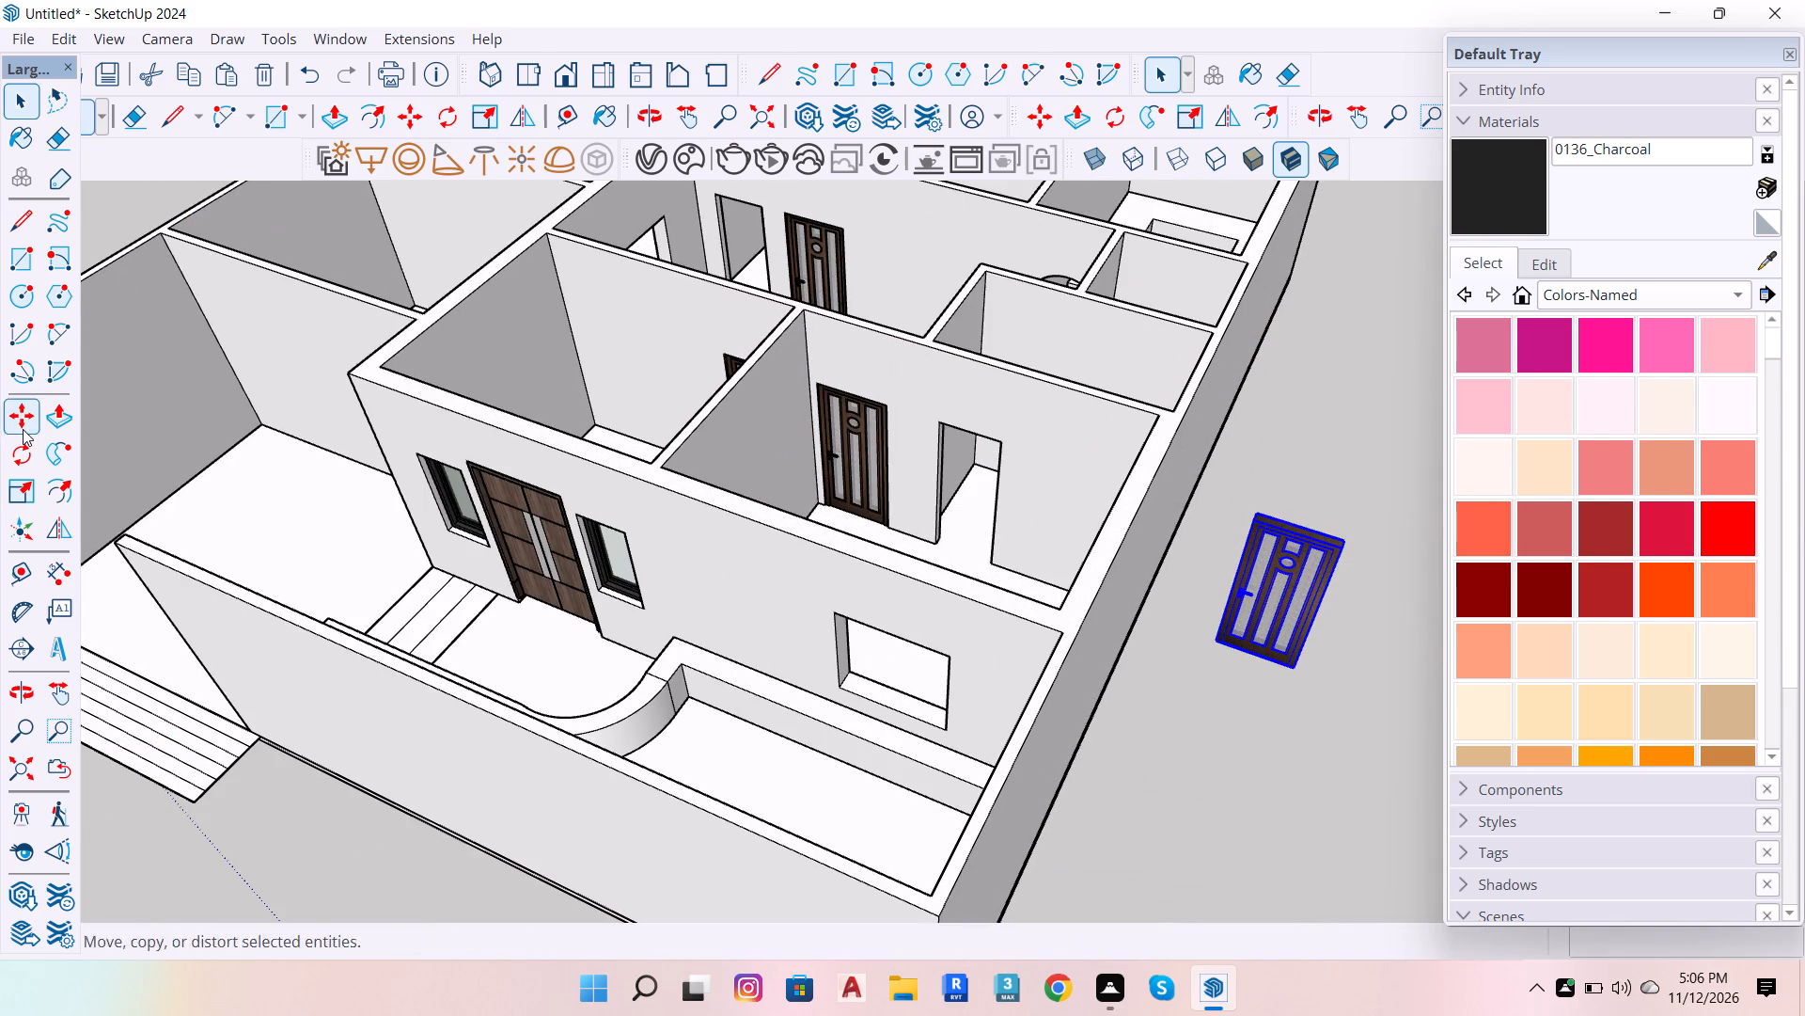
pyautogui.click(19, 455)
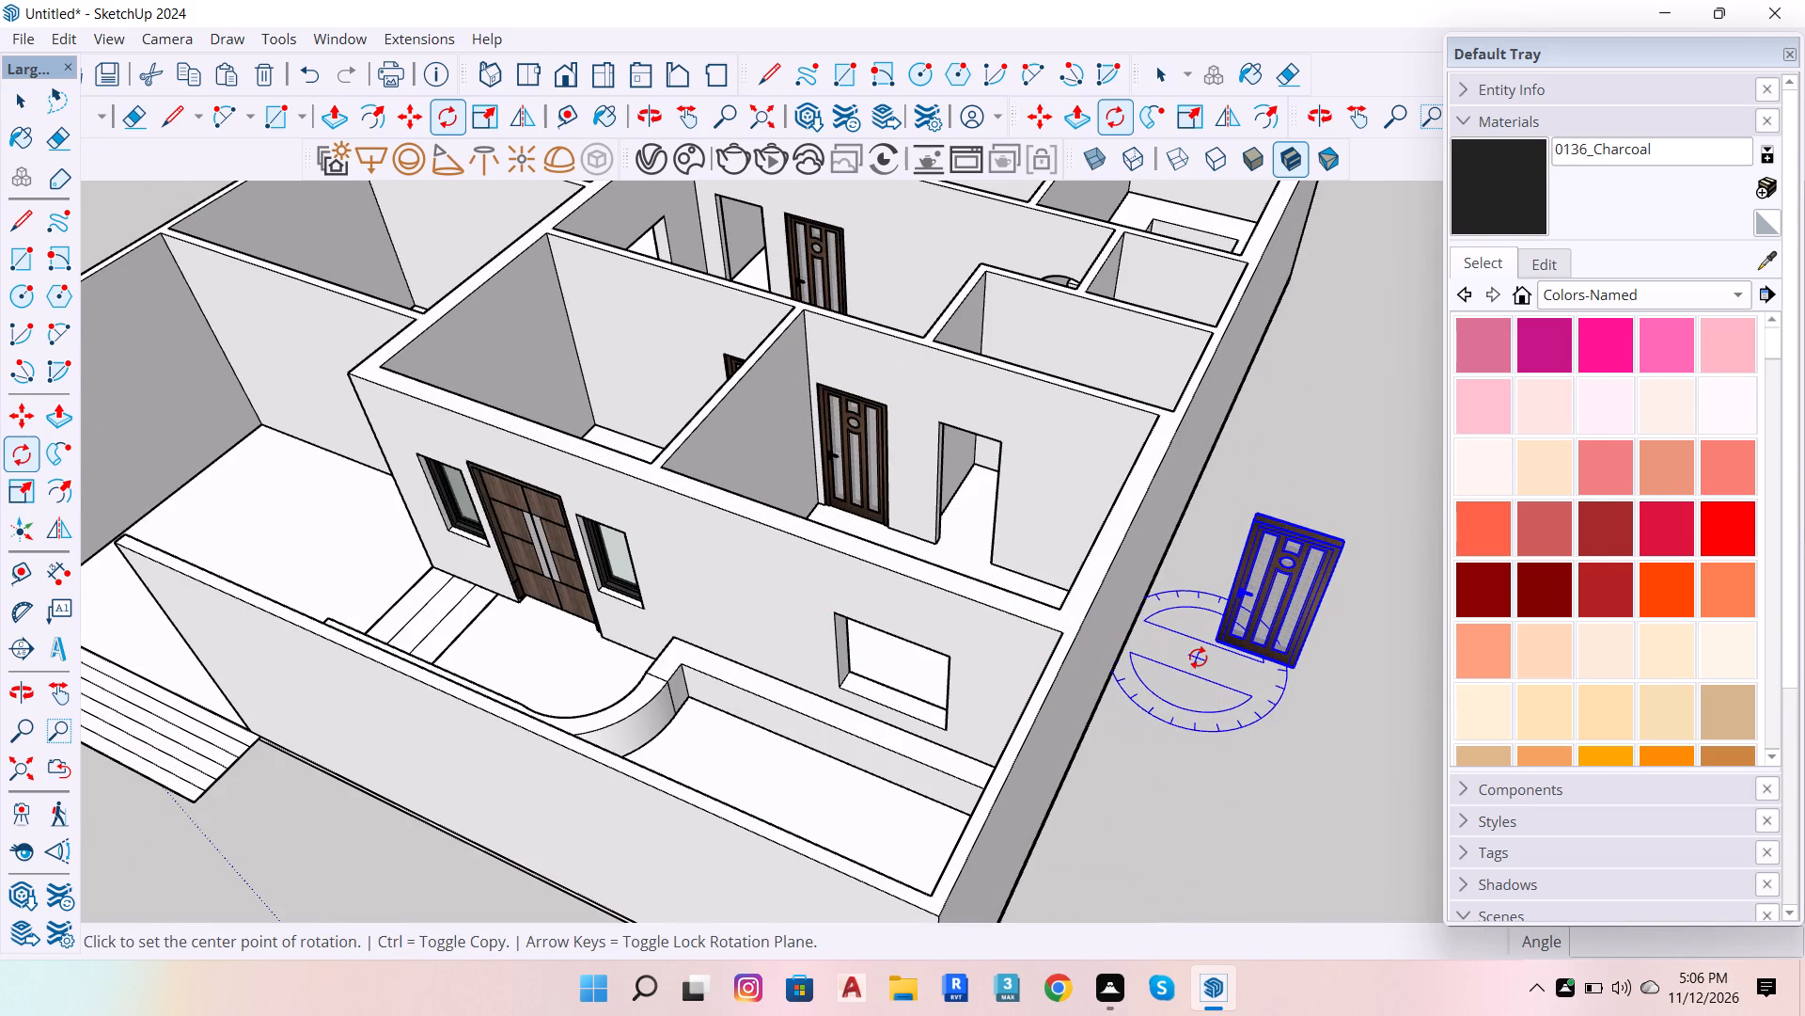
pyautogui.click(1198, 658)
pyautogui.scroll(6, 1198, 722)
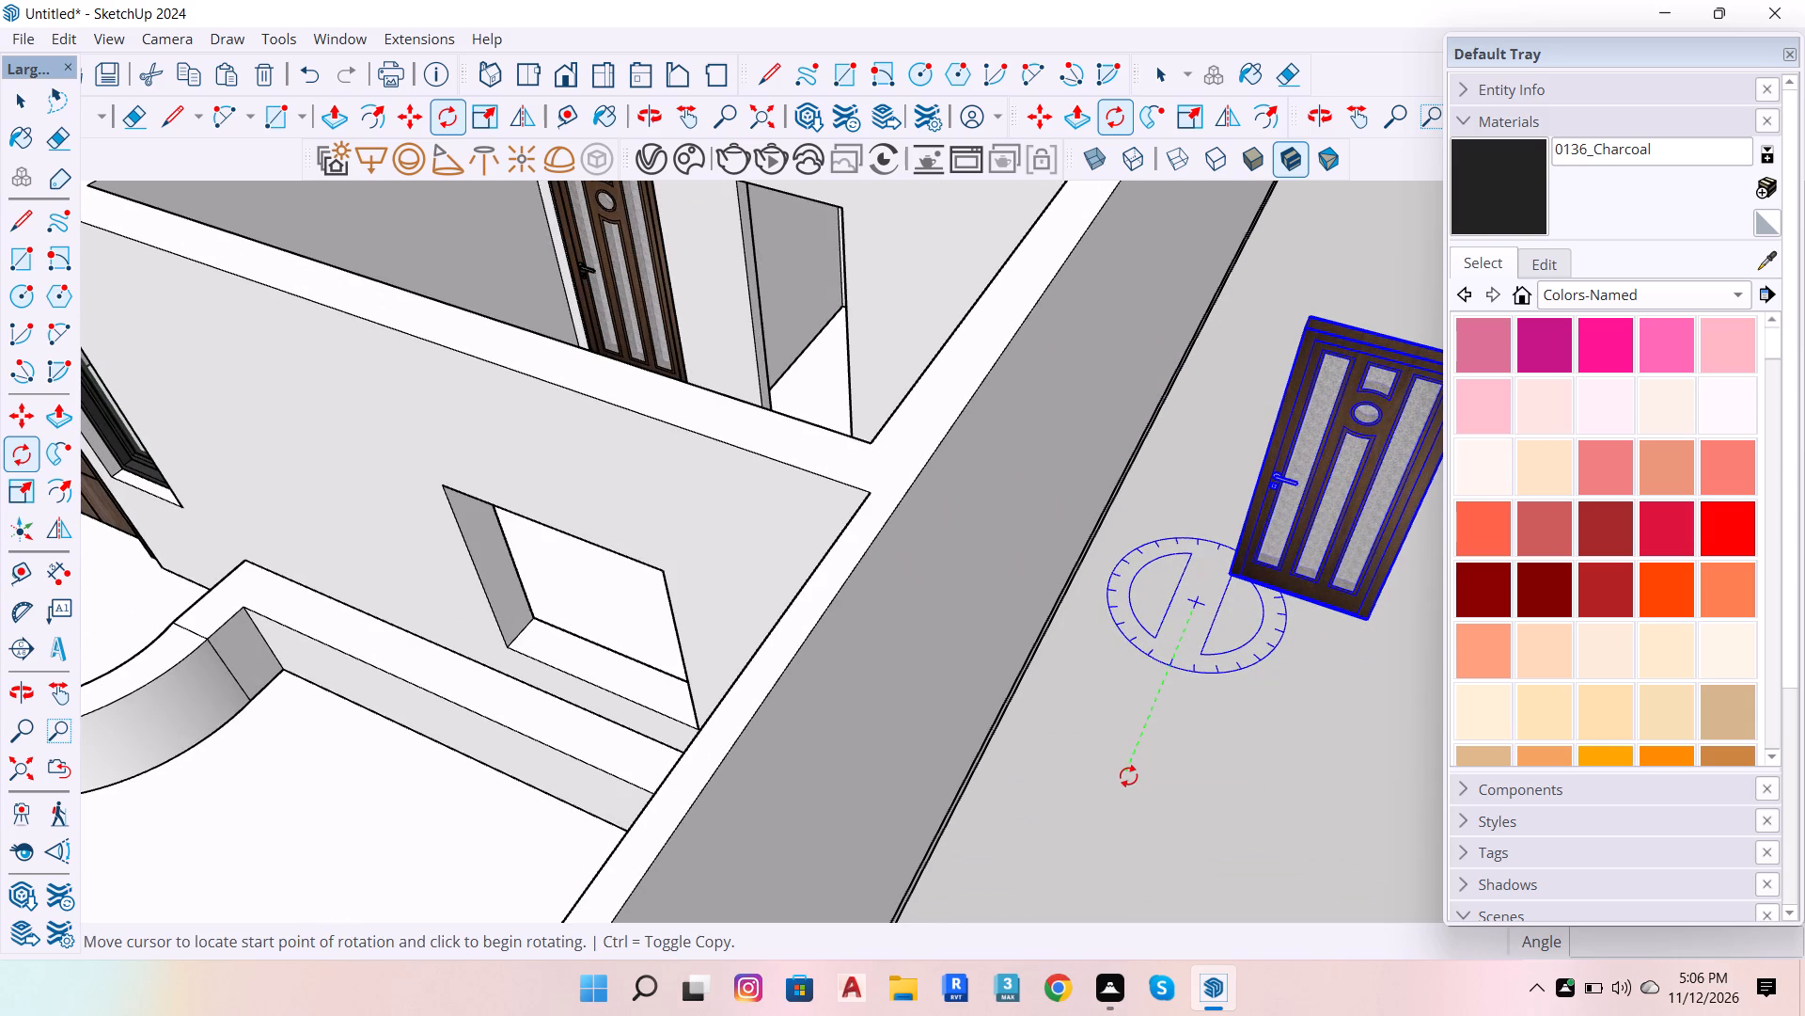
pyautogui.click(1128, 776)
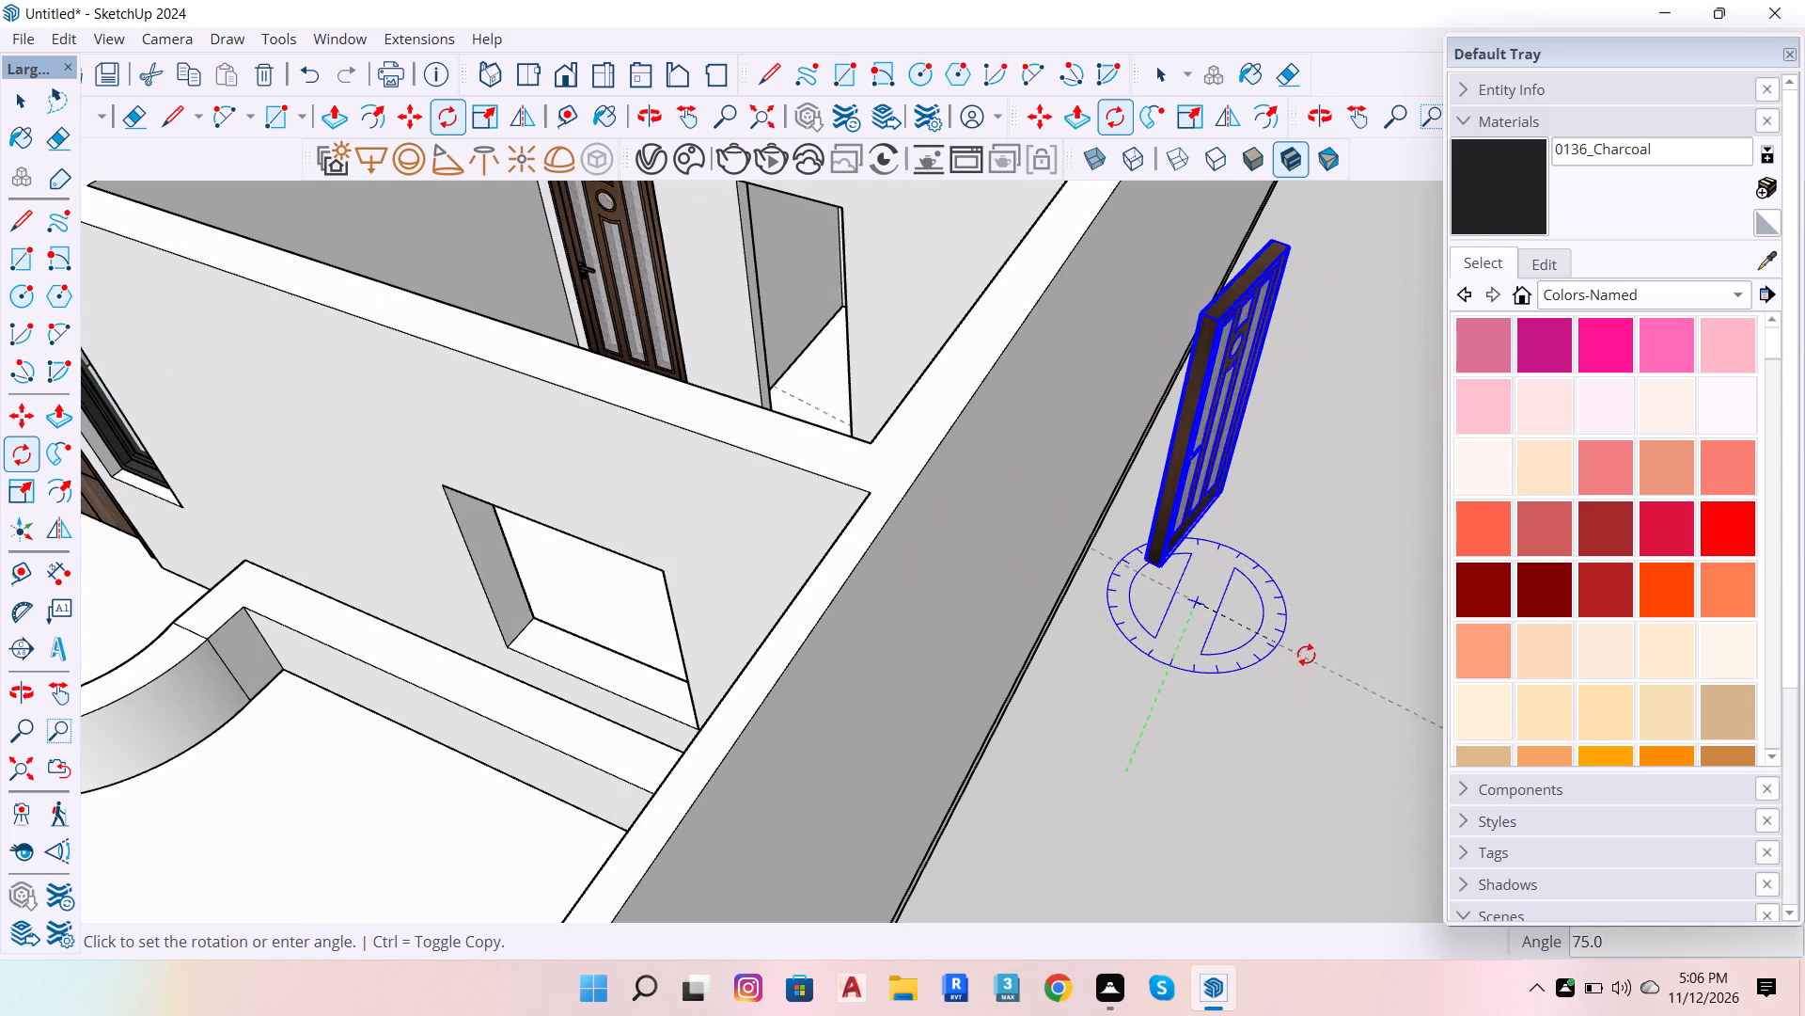
pyautogui.click(1295, 627)
pyautogui.press('space')
# Move the rotated door by its bottom corner about 28' 3/16" into the doorway nearest the corner in the hall's end wall.
pyautogui.scroll(4, 1155, 509)
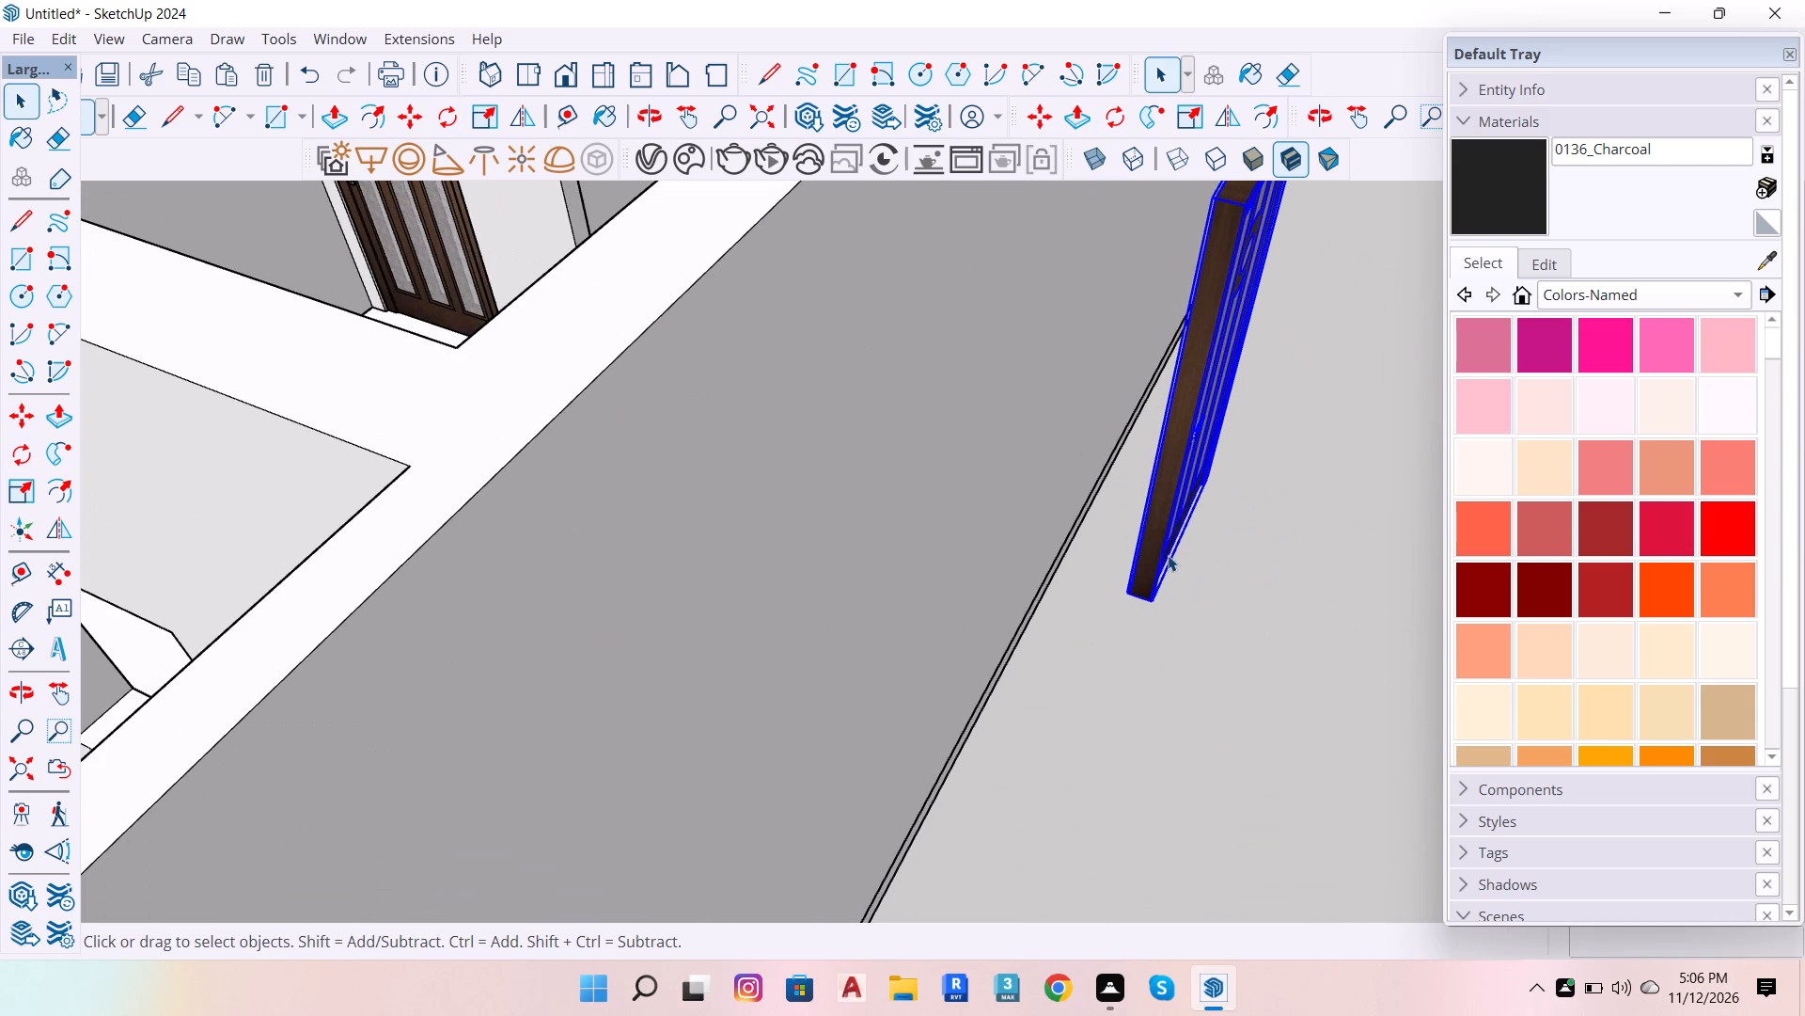
pyautogui.press('m')
pyautogui.scroll(9, 1141, 611)
pyautogui.scroll(-7, 979, 746)
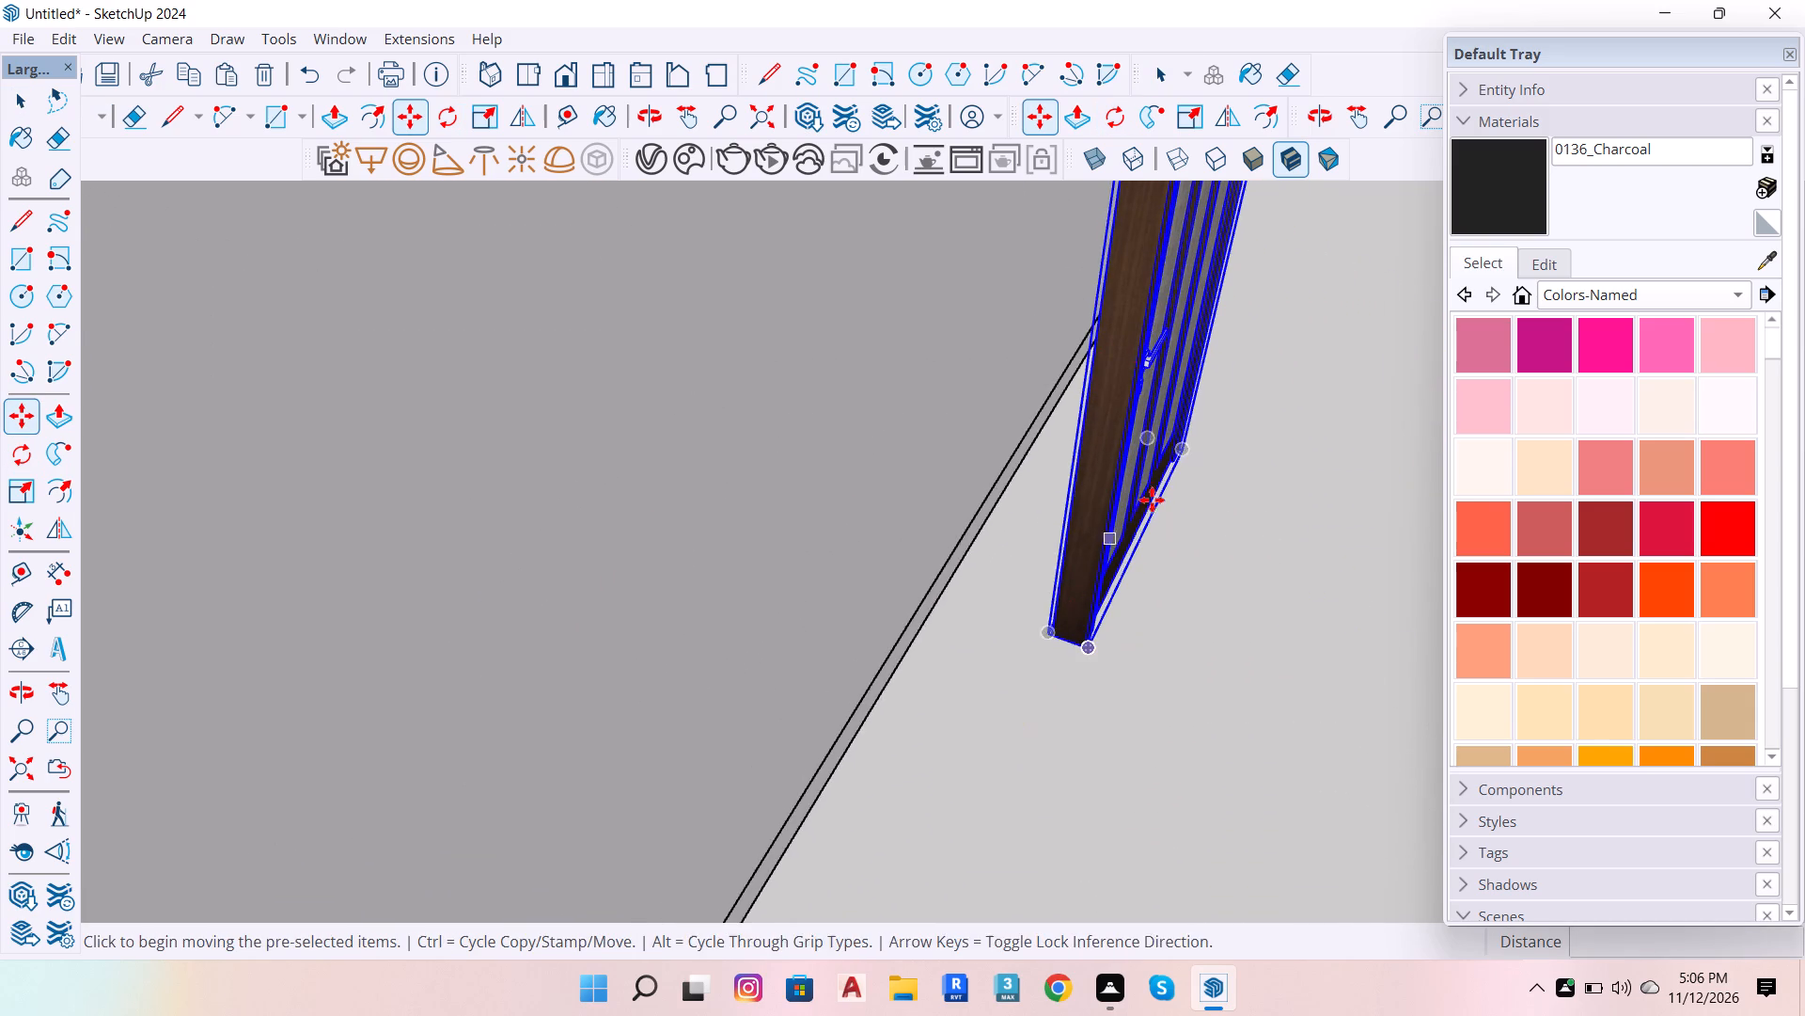
pyautogui.scroll(6, 1176, 468)
pyautogui.scroll(6, 1250, 426)
pyautogui.click(1128, 442)
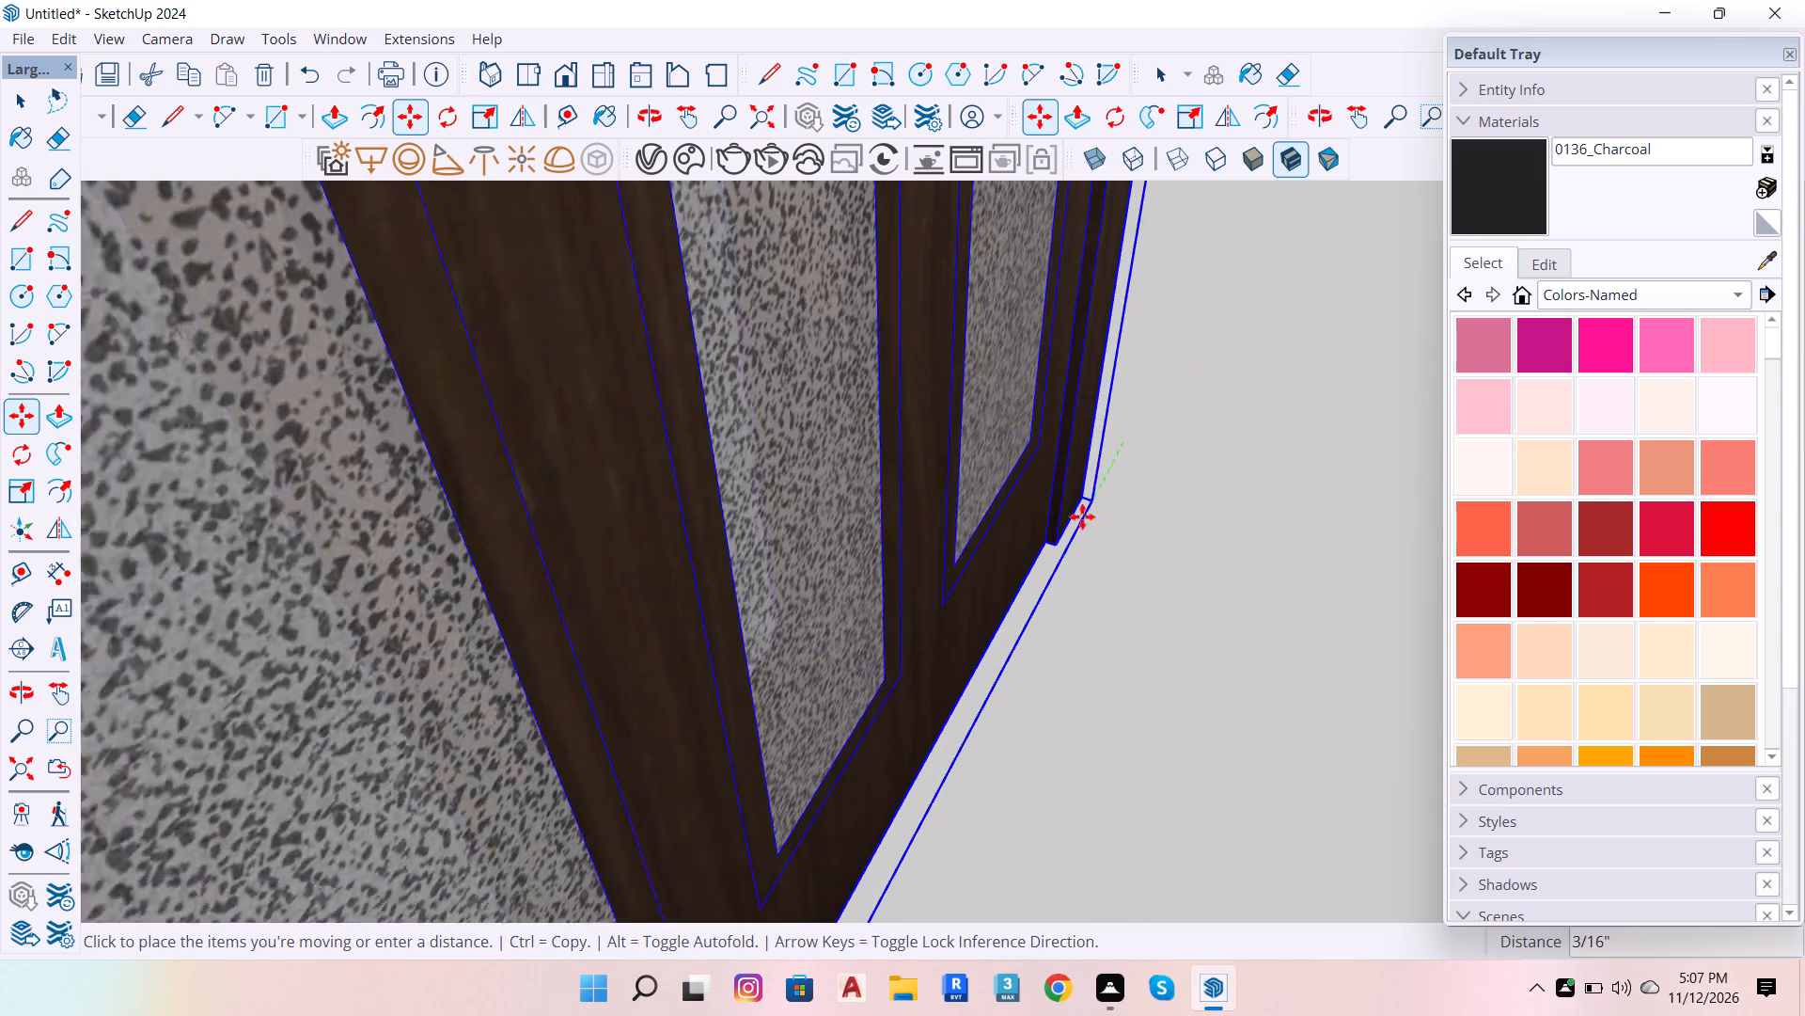
pyautogui.scroll(-20, 1087, 550)
pyautogui.scroll(-20, 1087, 550)
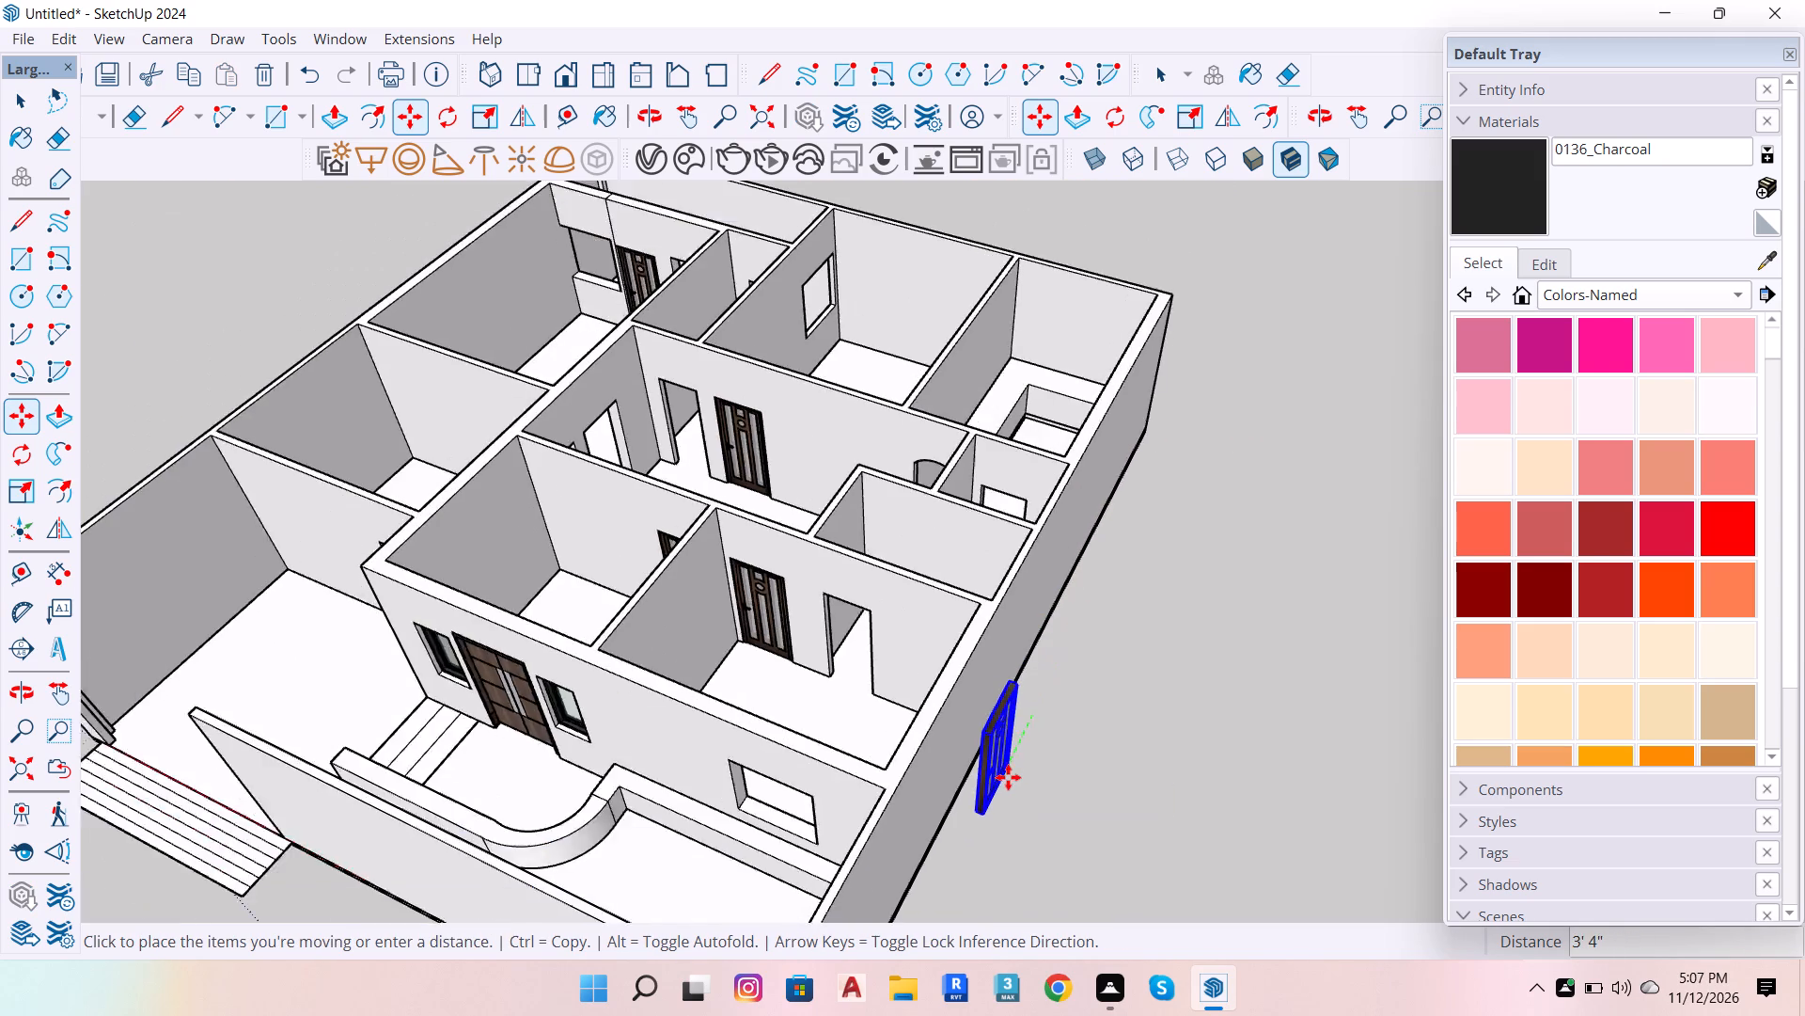
pyautogui.scroll(-1, 1008, 777)
pyautogui.scroll(13, 897, 434)
pyautogui.scroll(4, 385, 830)
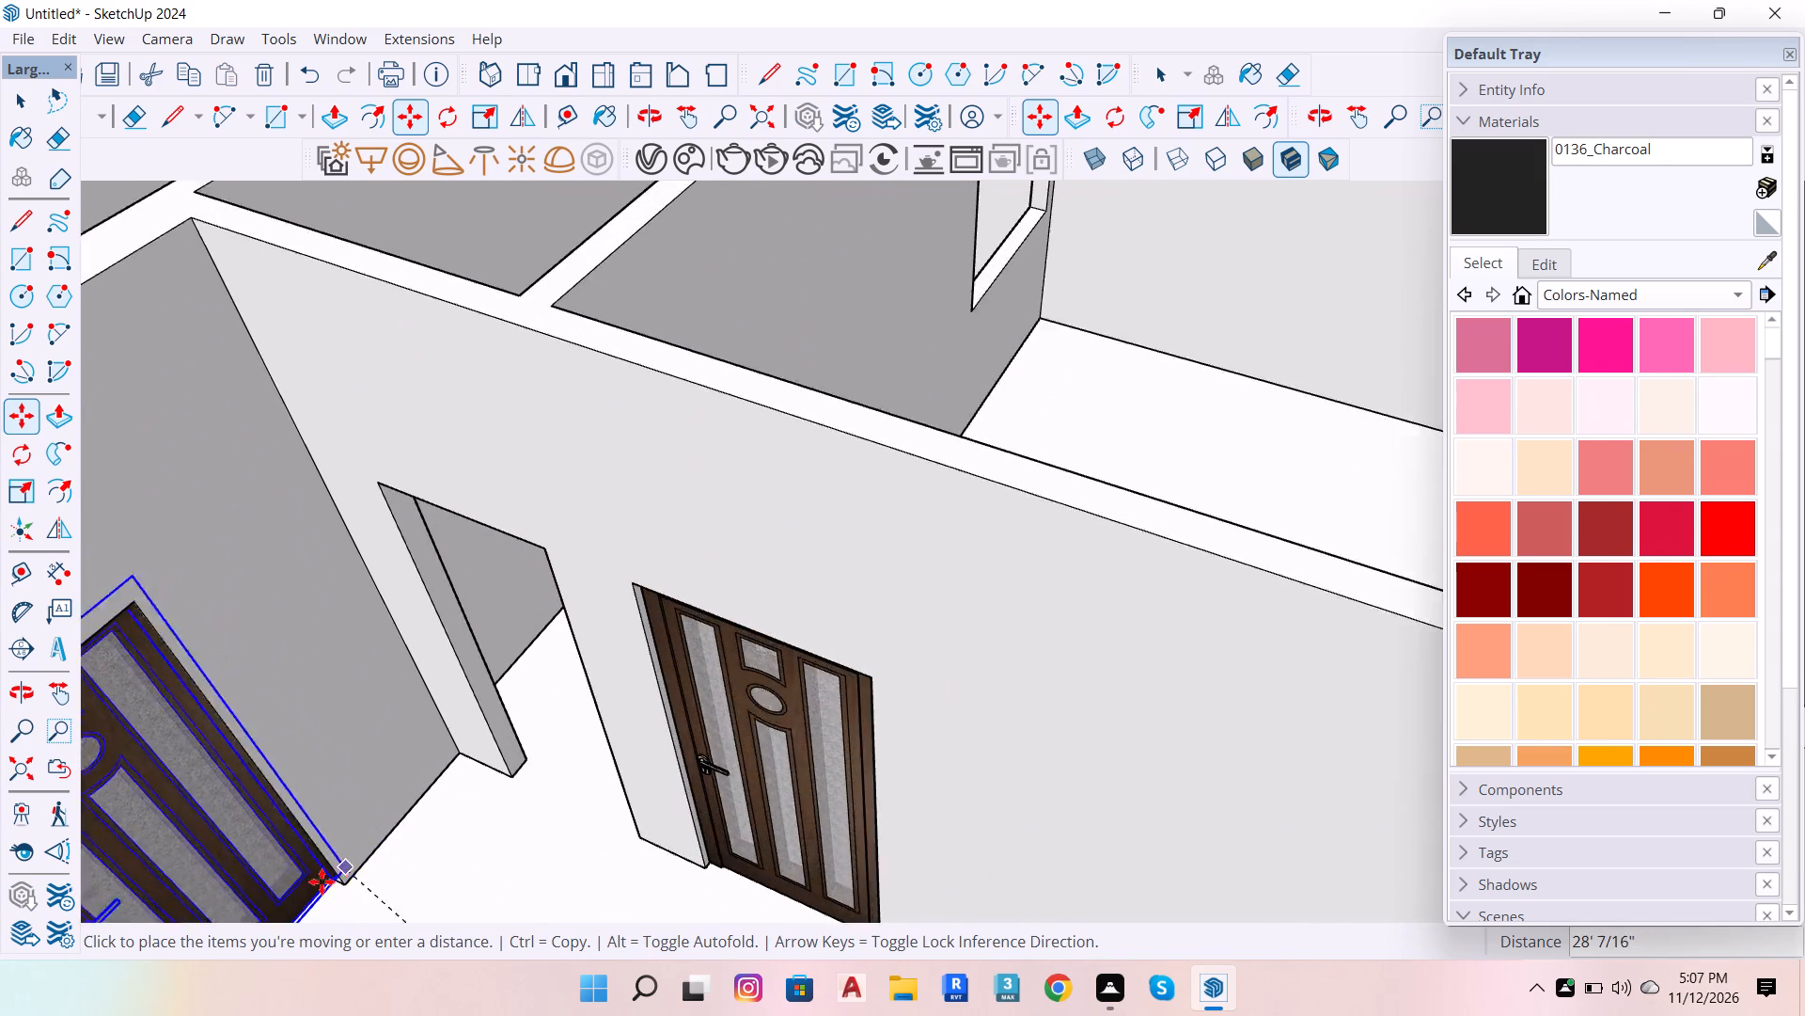
pyautogui.scroll(-7, 363, 781)
pyautogui.scroll(7, 300, 841)
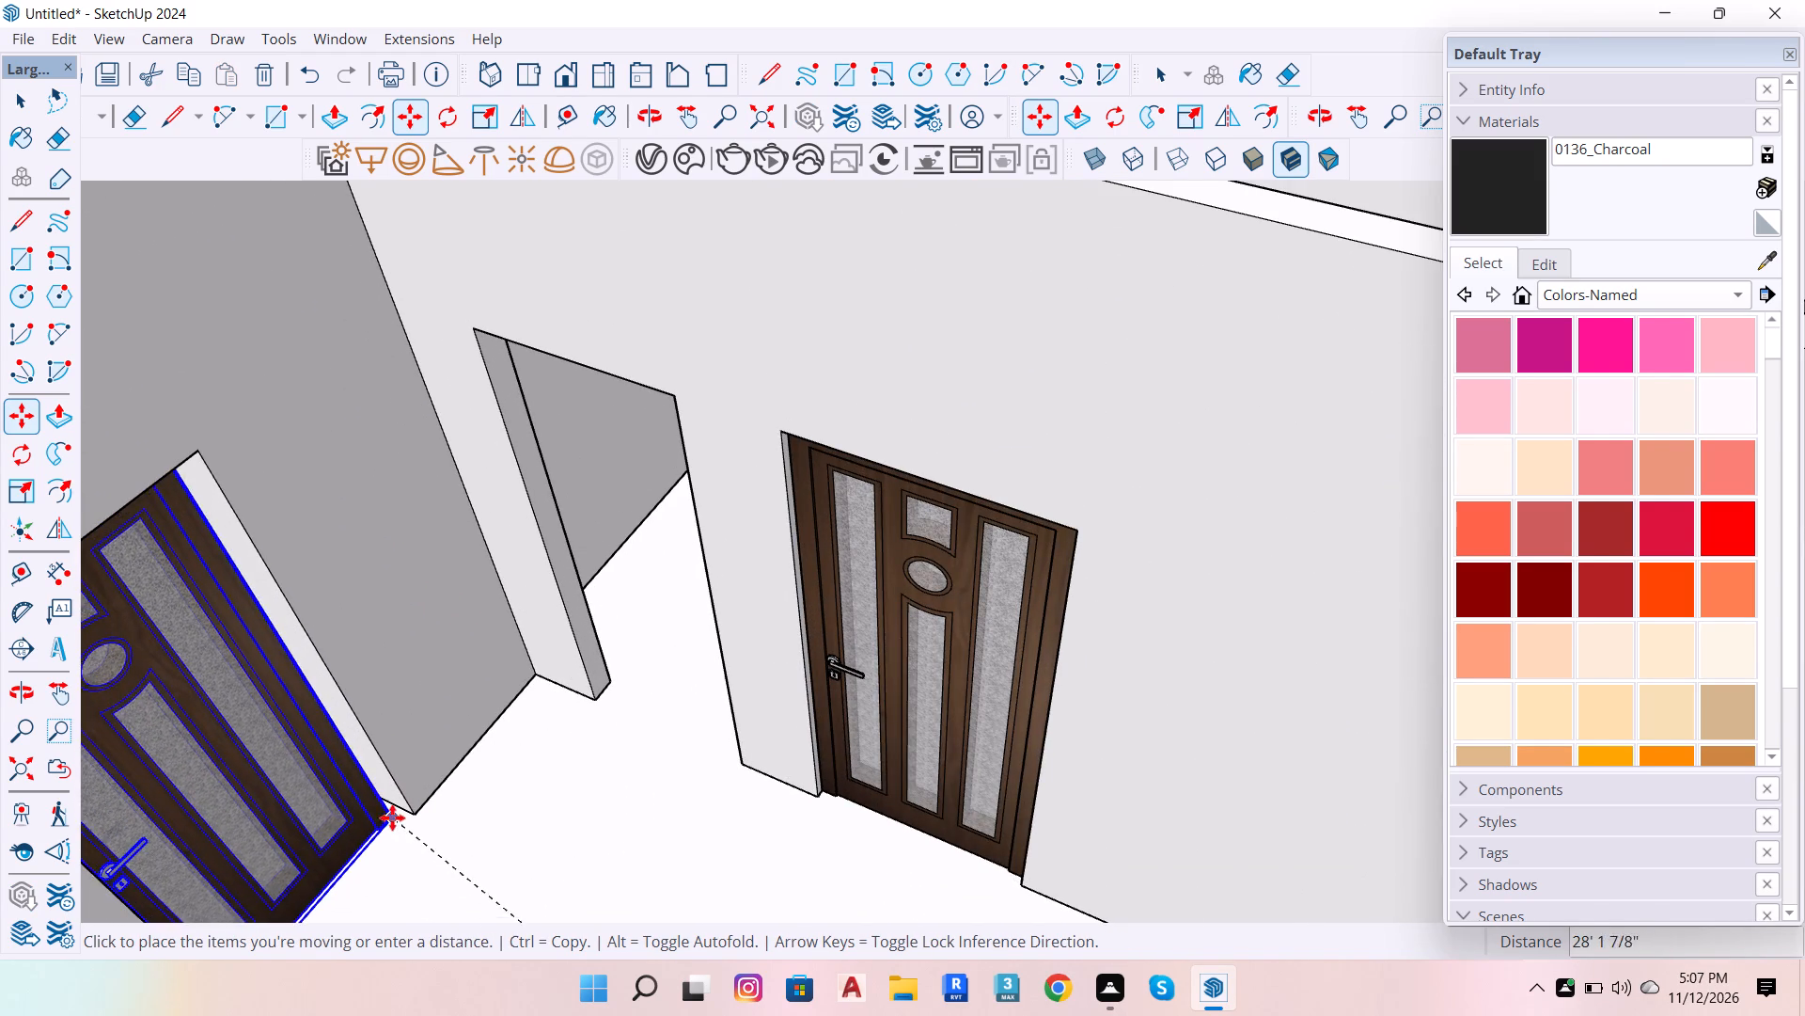
pyautogui.scroll(17, 403, 810)
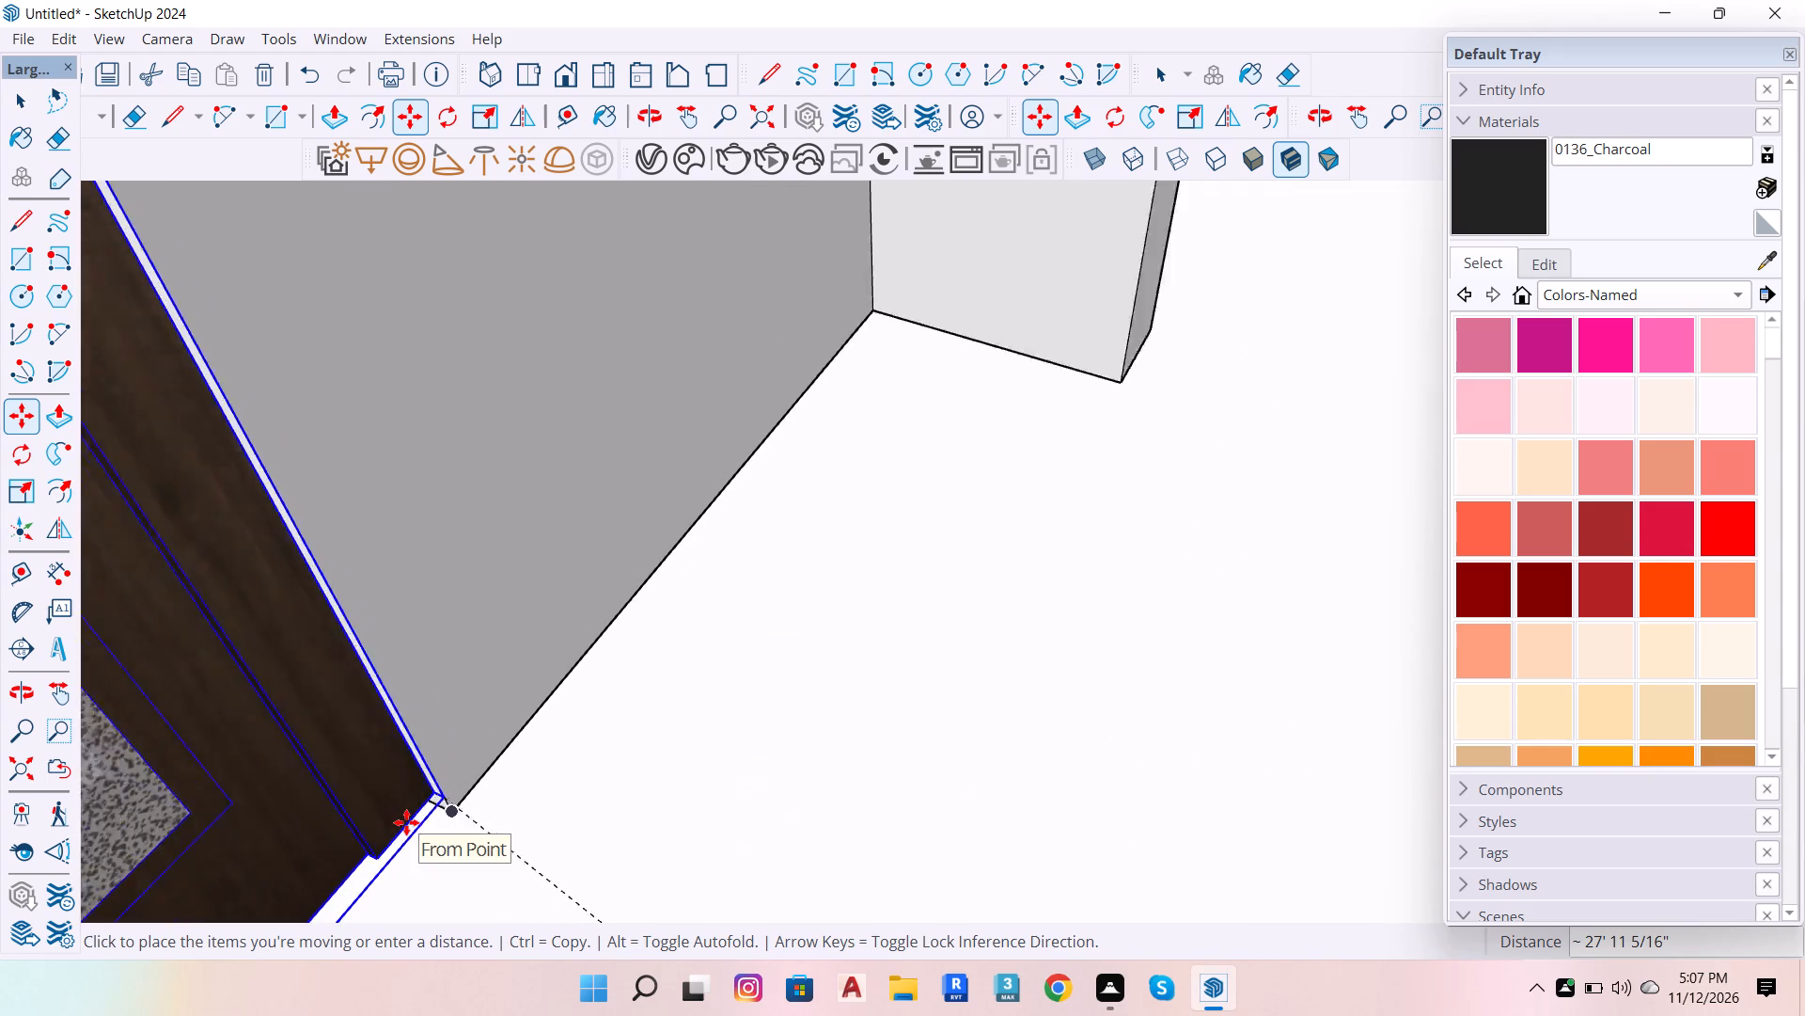
pyautogui.scroll(10, 406, 822)
pyautogui.click(465, 774)
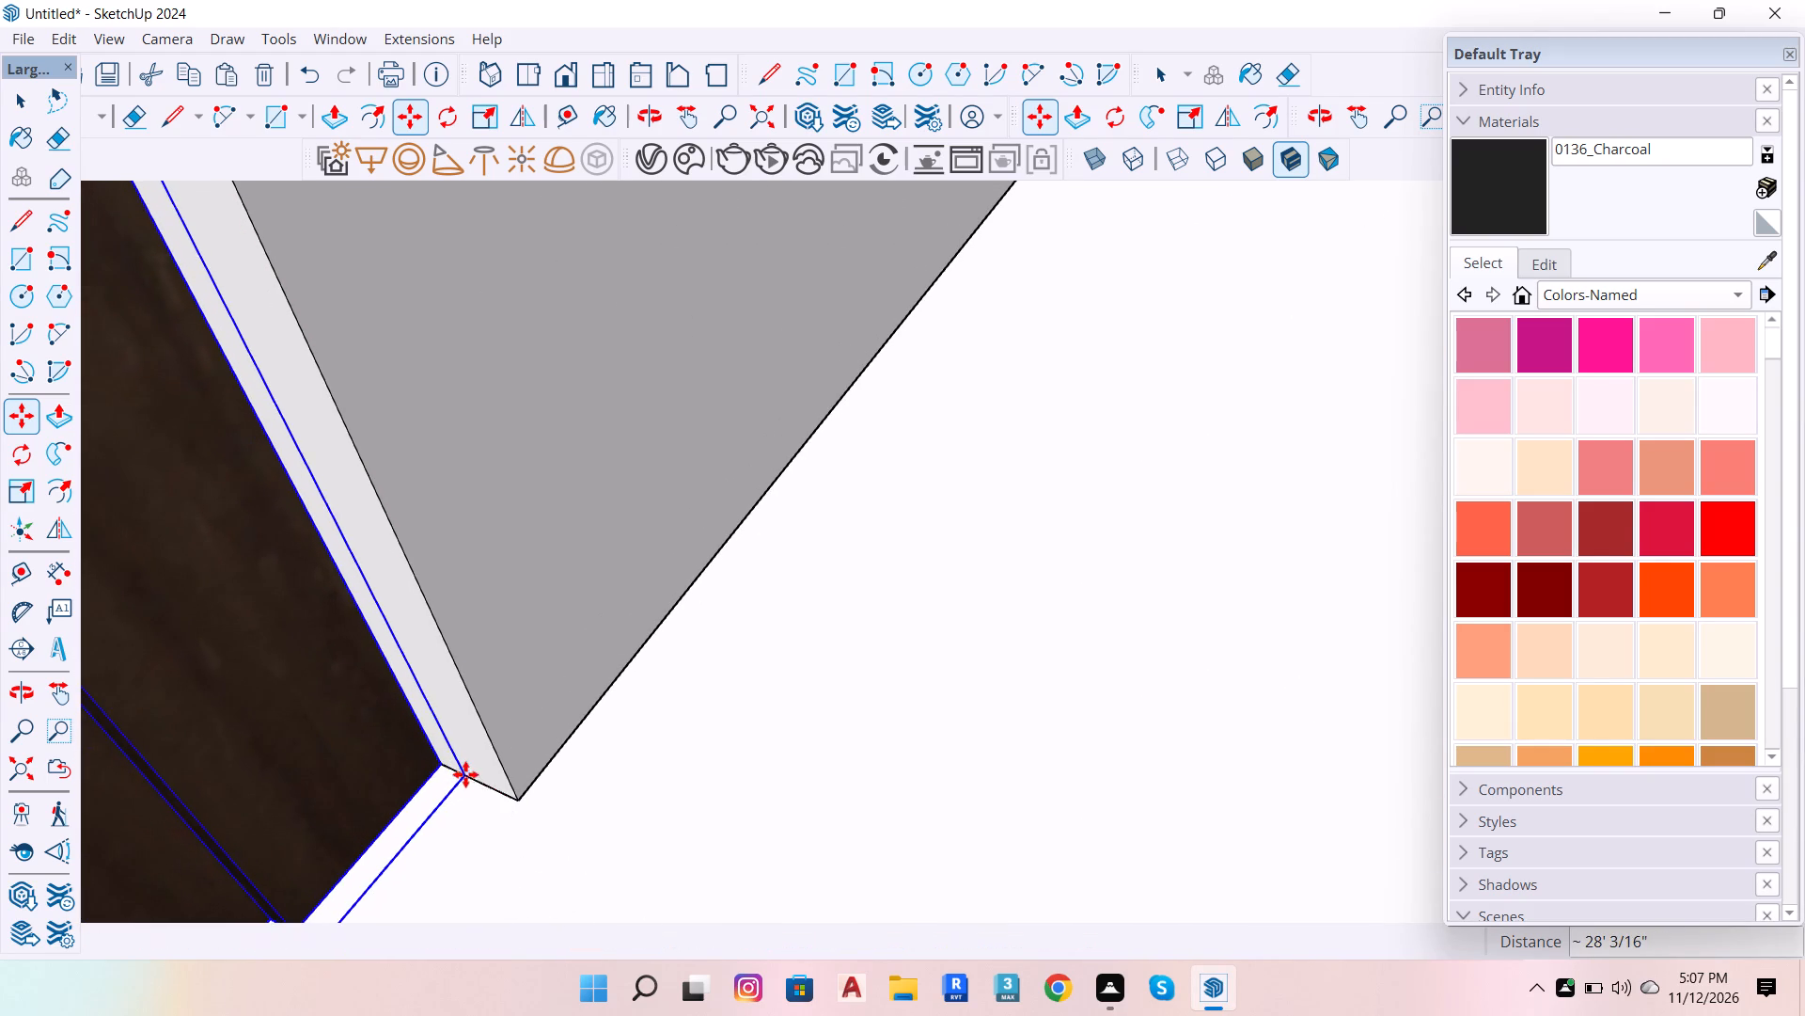
pyautogui.scroll(-20, 656, 656)
pyautogui.scroll(-8, 656, 656)
pyautogui.press('space')
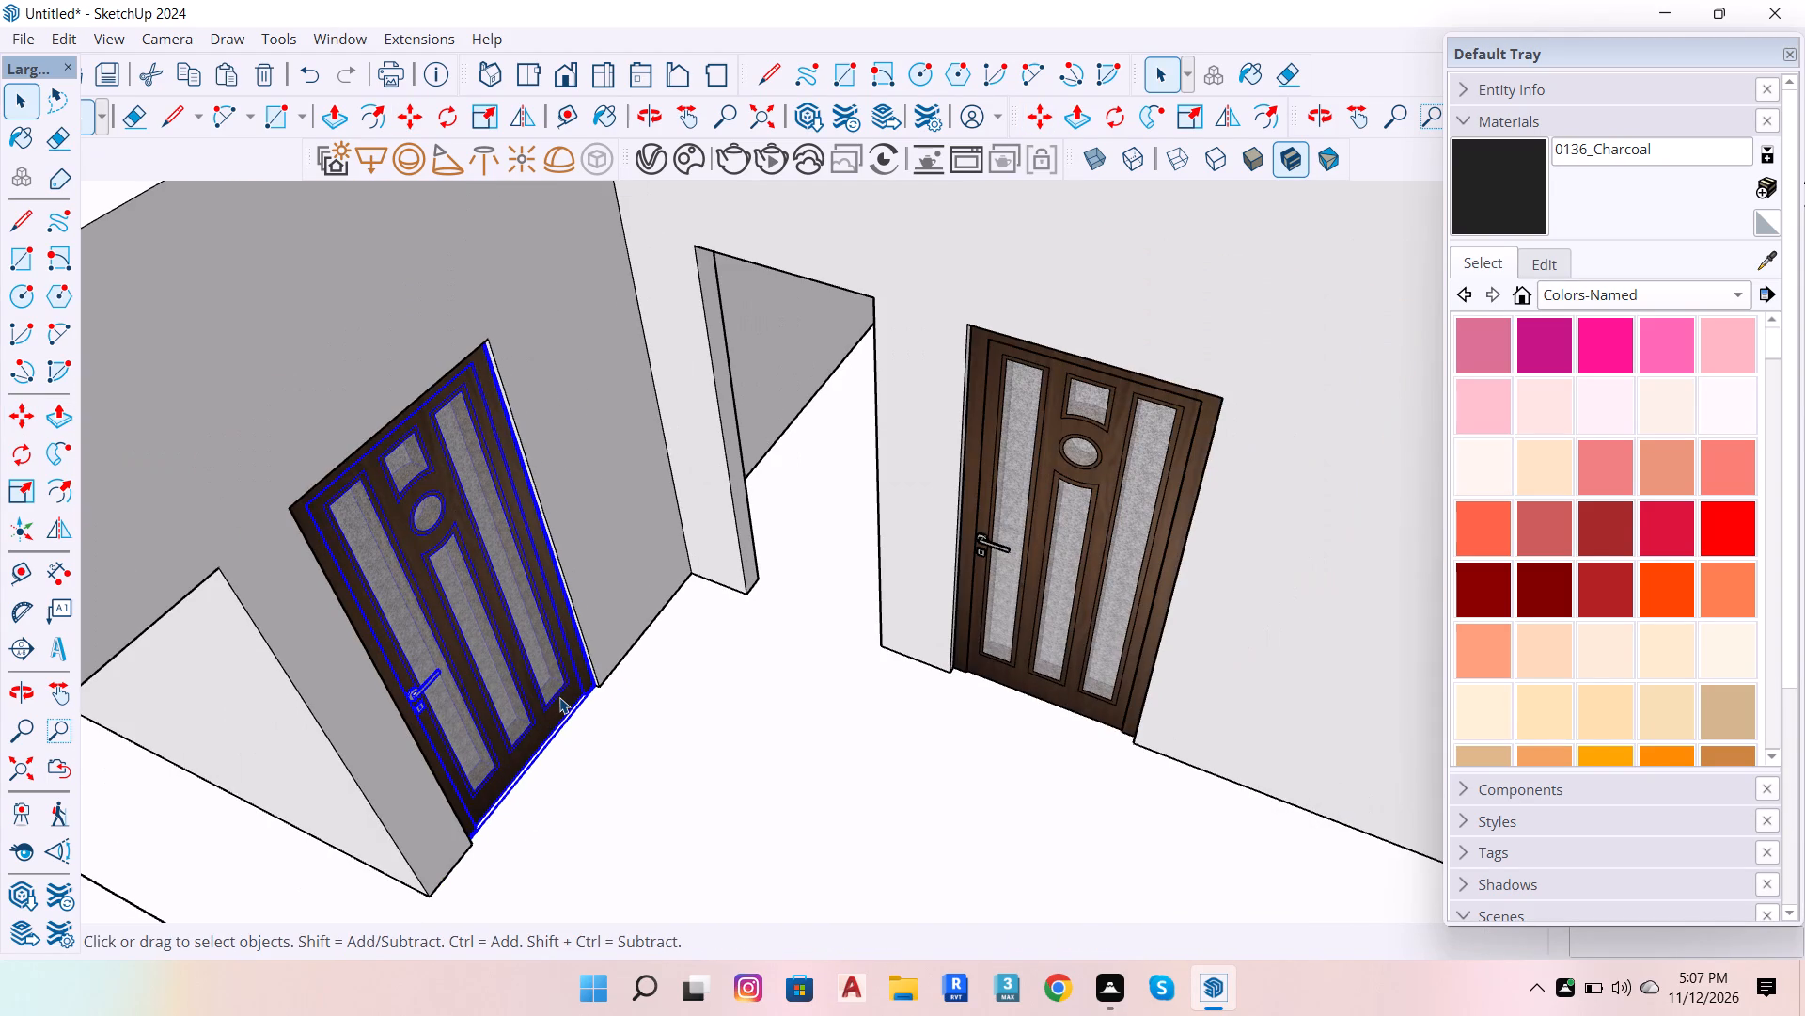
# Copy the door in the hall's end wall by its bottom corner about 3' 10 3/4" along the green axis into the adjacent doorway.
pyautogui.press('o')
pyautogui.moveTo(618, 675); pyautogui.dragTo(273, 762)
pyautogui.scroll(6, 294, 530)
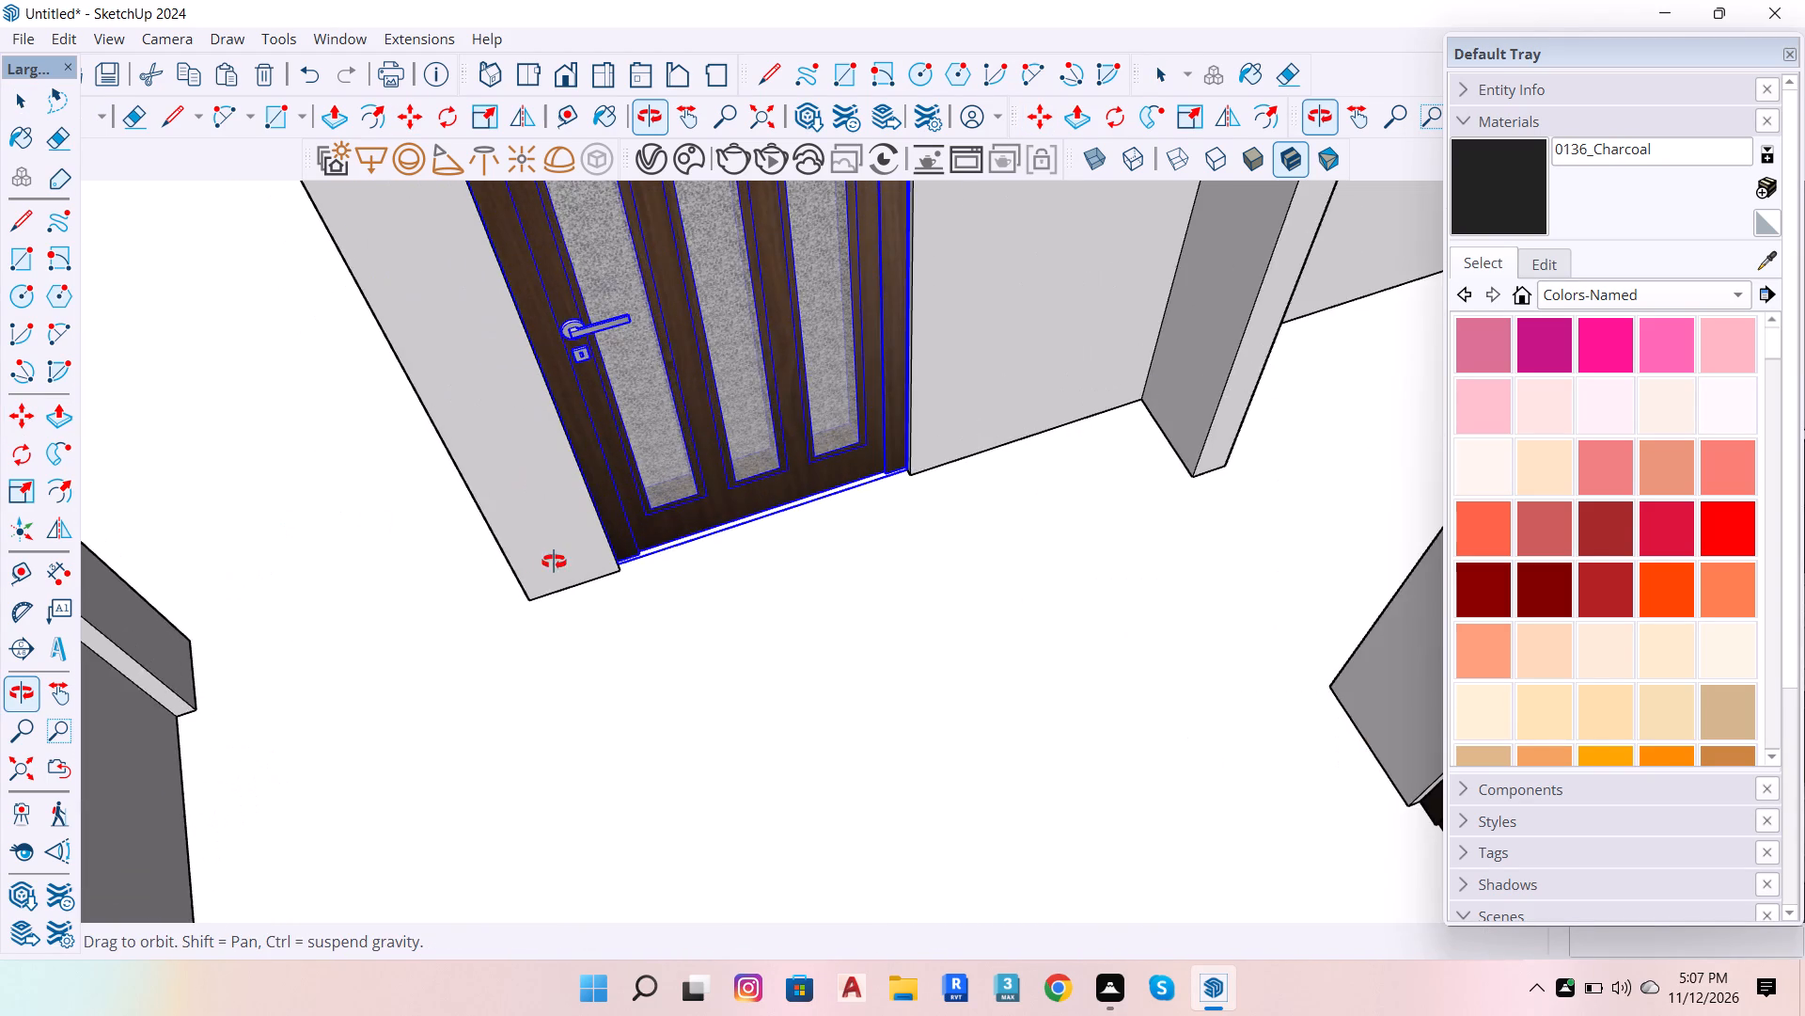
pyautogui.scroll(5, 584, 556)
pyautogui.scroll(6, 683, 577)
pyautogui.scroll(-6, 529, 568)
pyautogui.moveTo(614, 525); pyautogui.dragTo(446, 548)
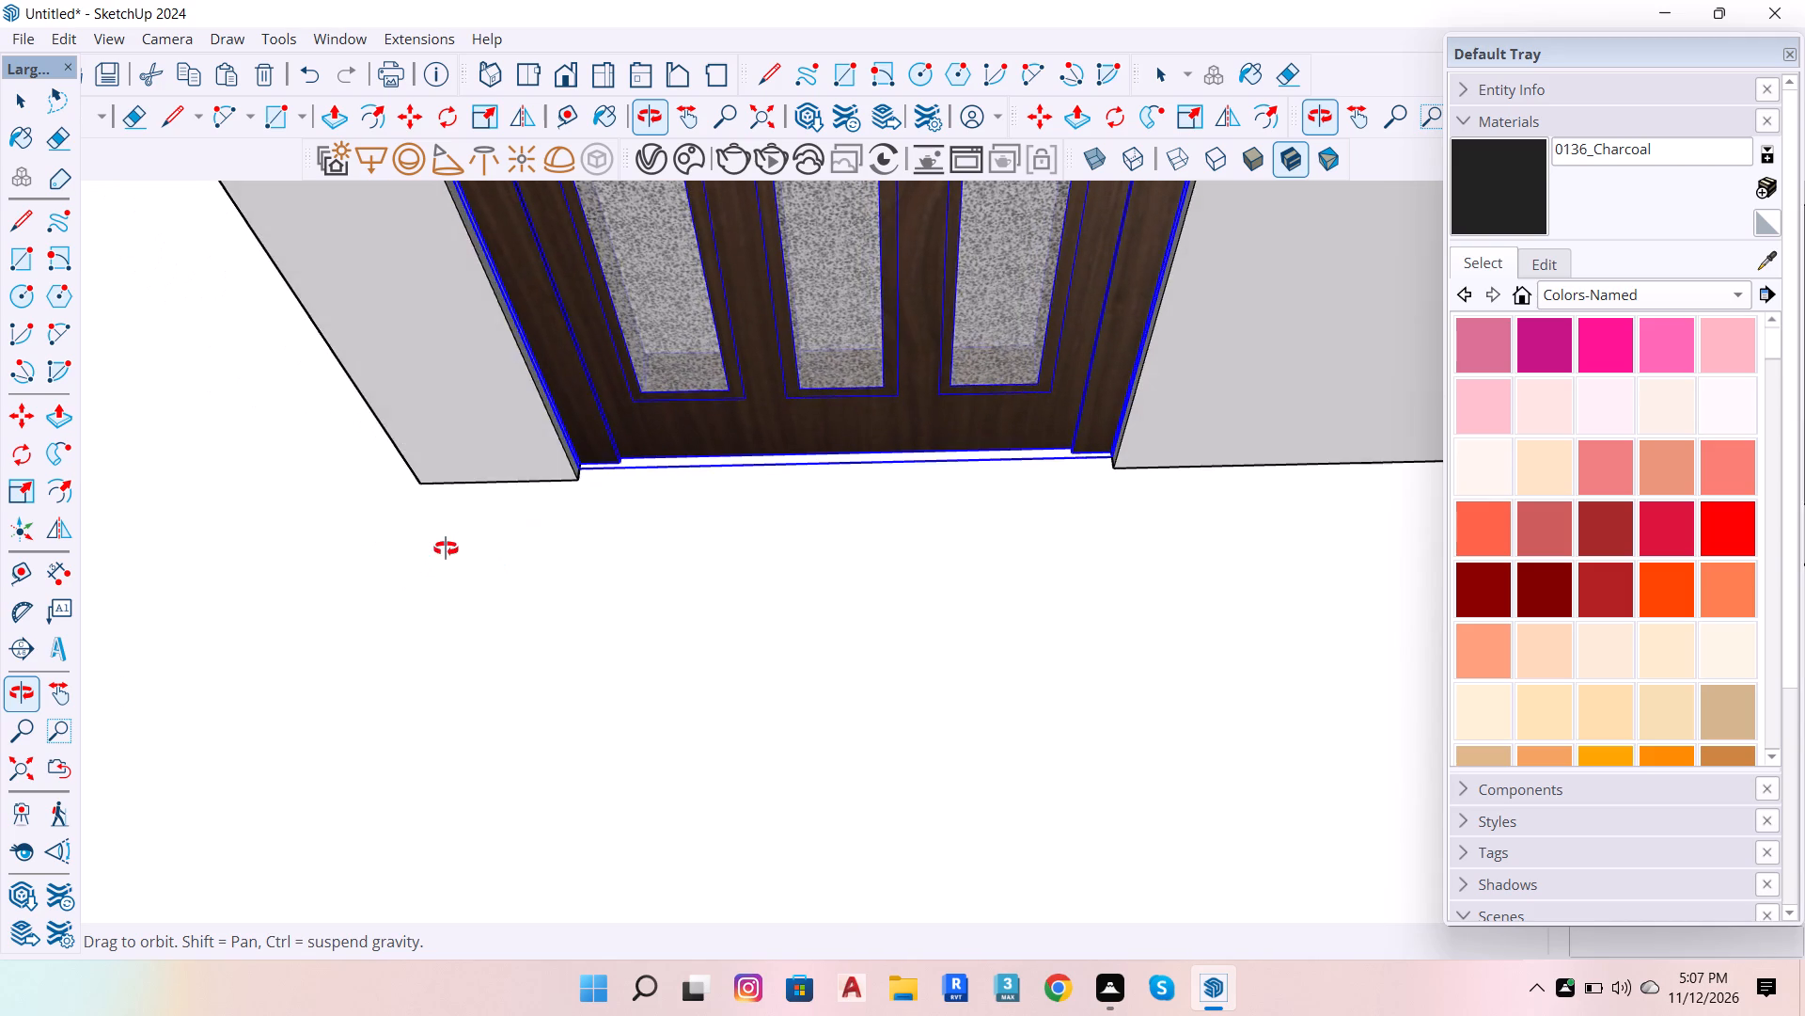
pyautogui.moveTo(446, 548); pyautogui.dragTo(507, 529)
pyautogui.press('space')
pyautogui.scroll(14, 1096, 427)
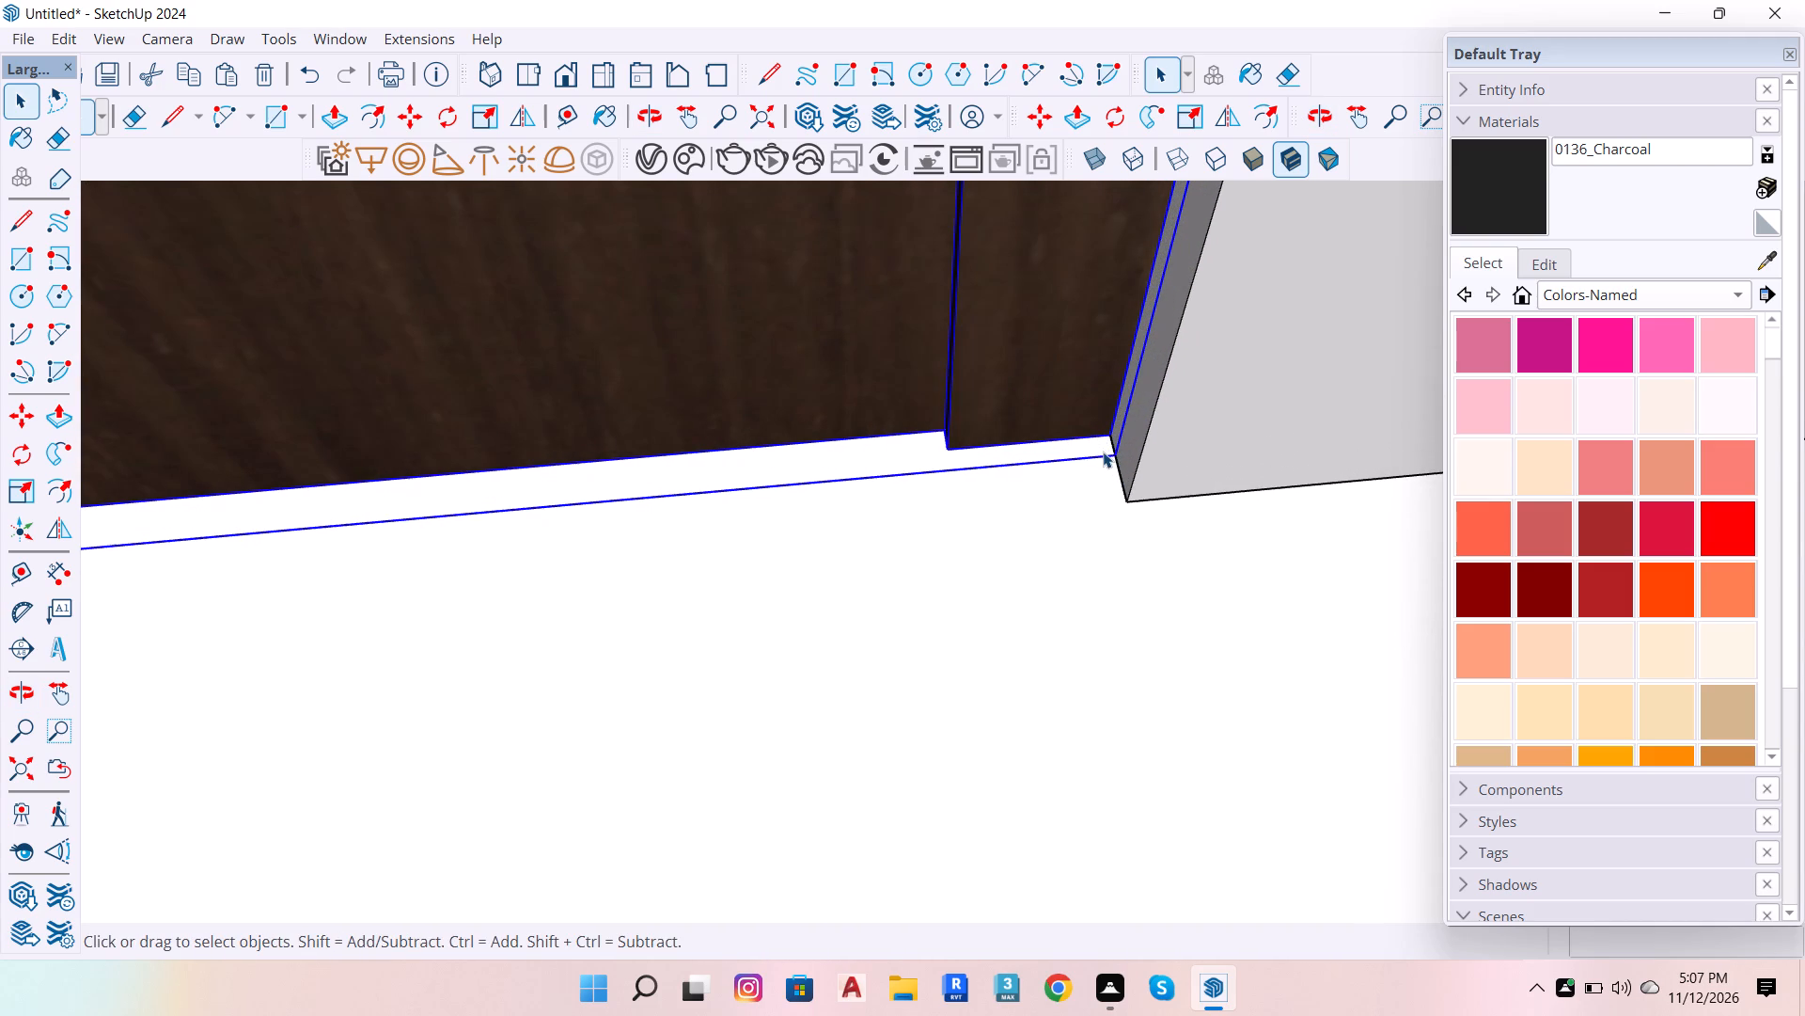
pyautogui.press('m')
pyautogui.click(1122, 455)
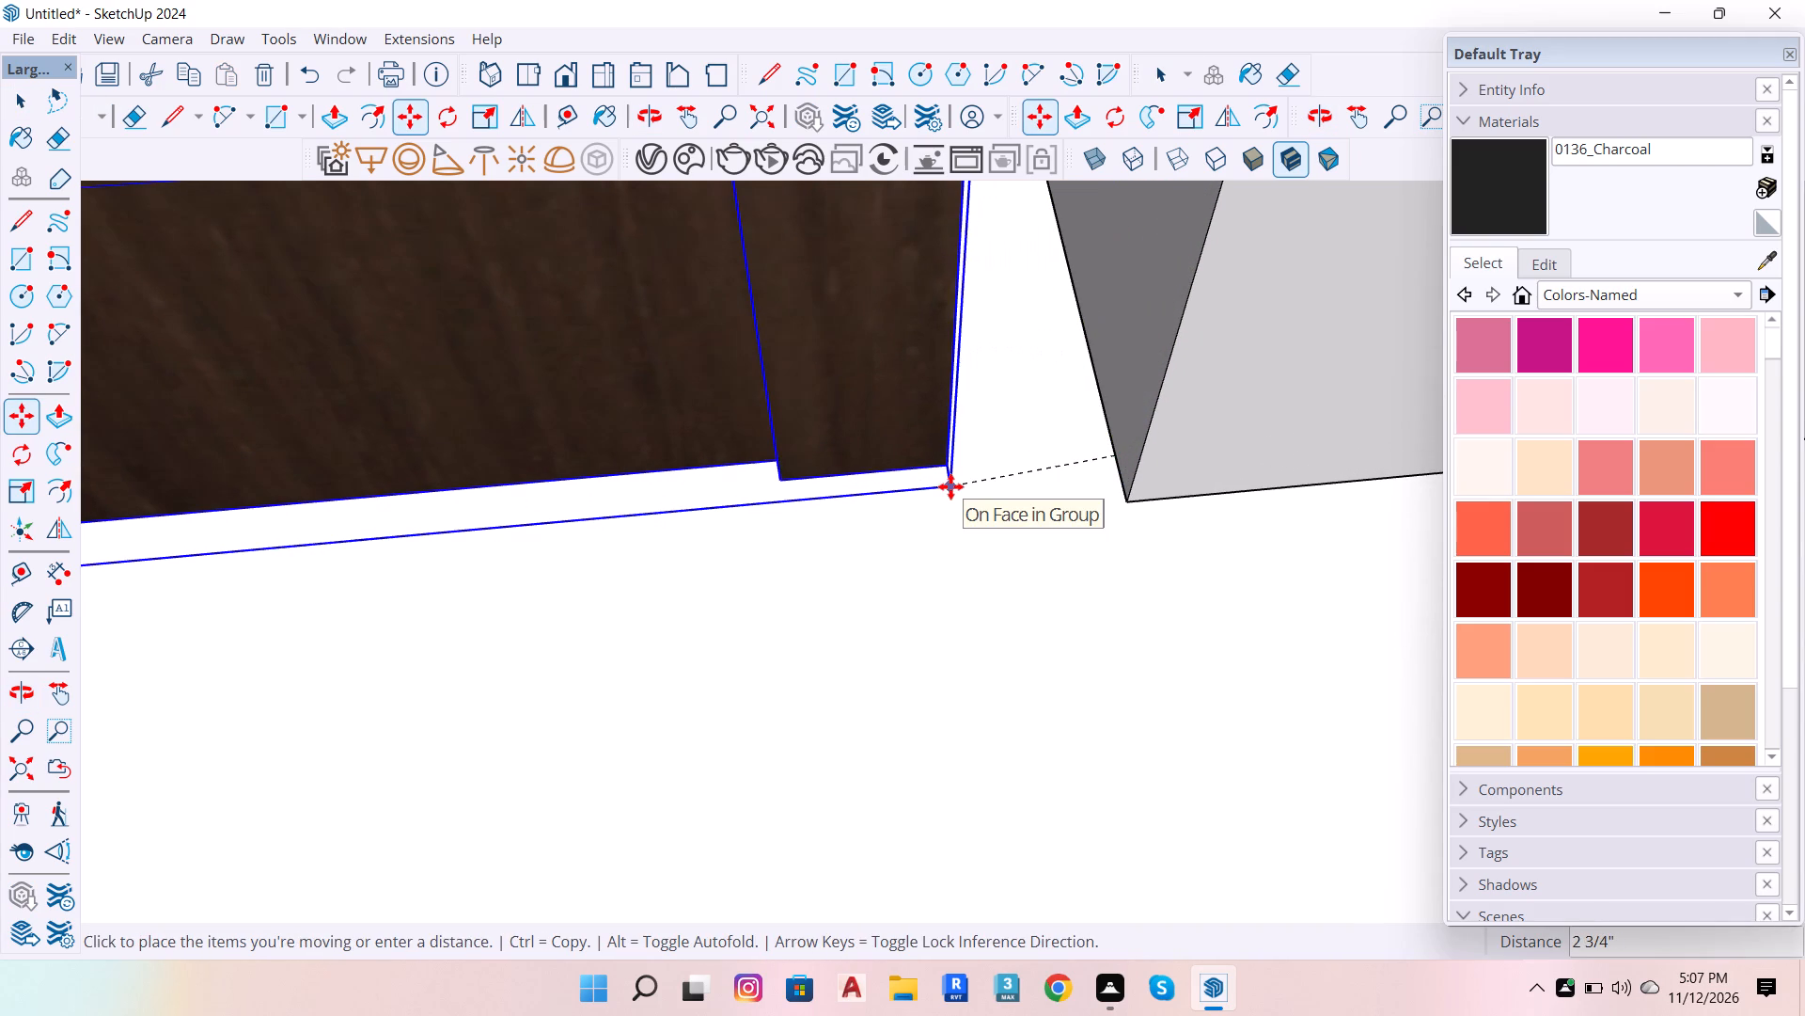
pyautogui.scroll(-5, 771, 513)
pyautogui.scroll(-7, 1087, 489)
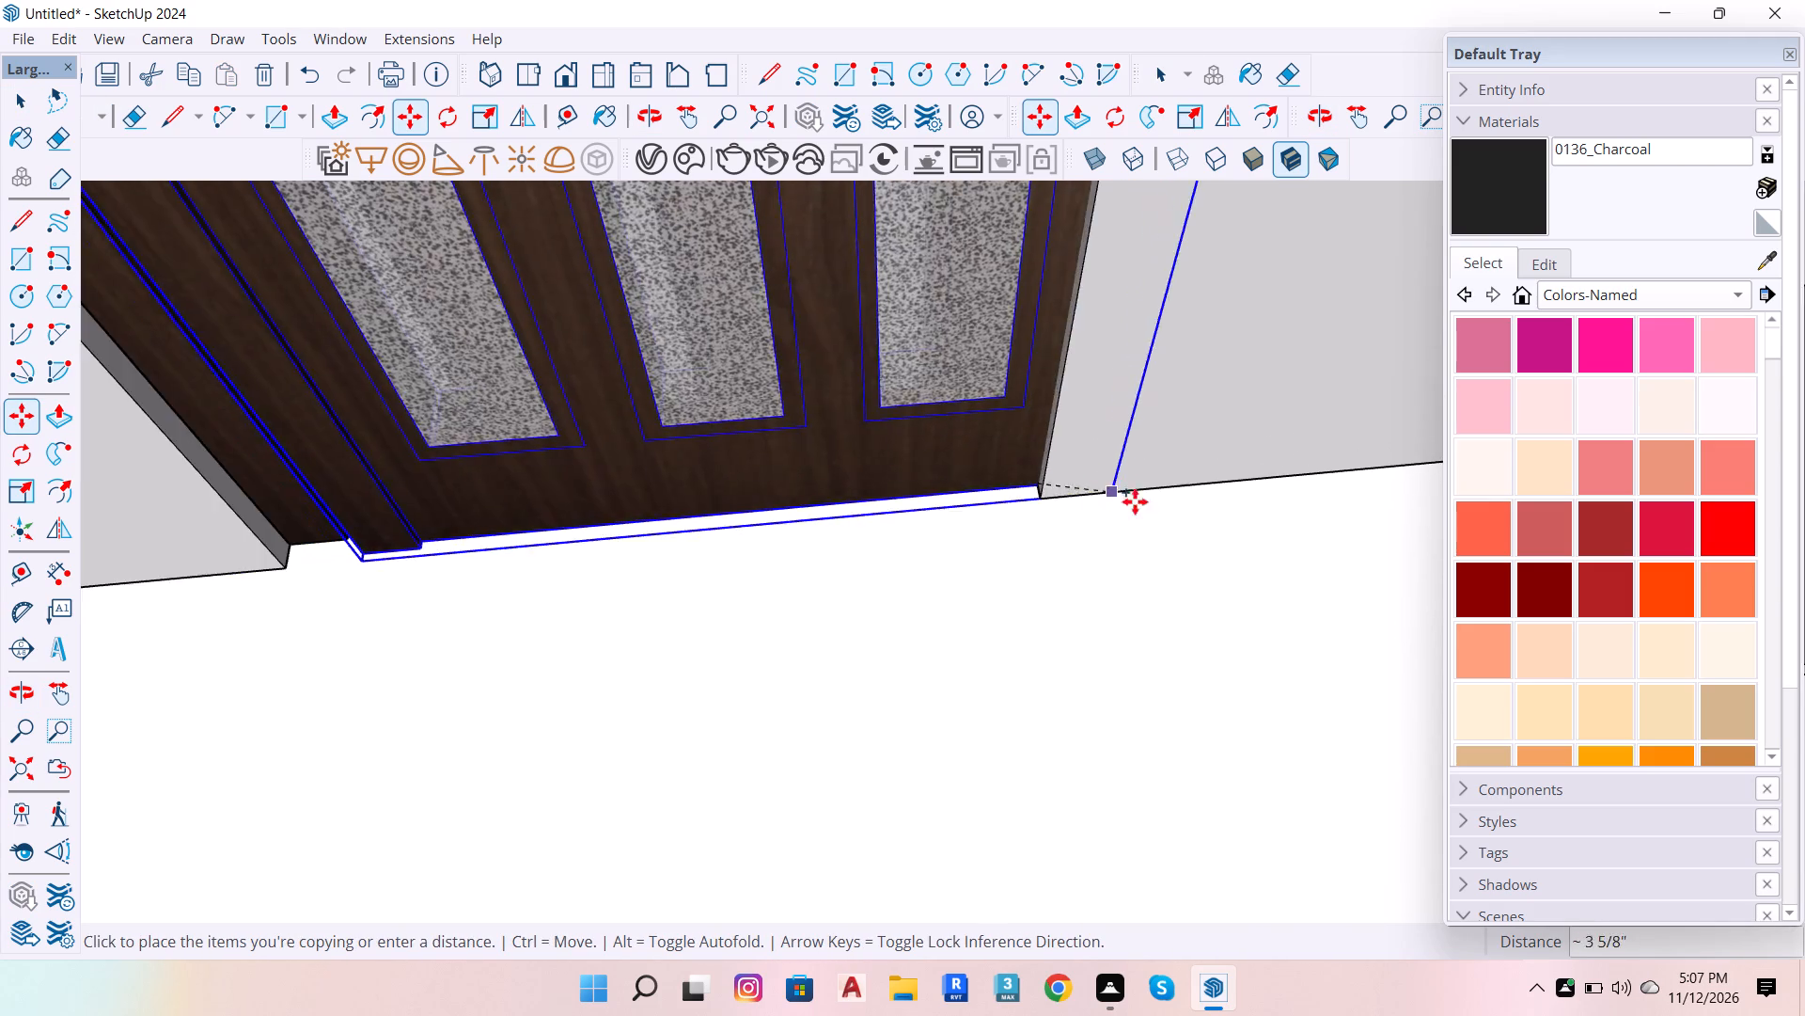
pyautogui.scroll(-14, 1135, 501)
pyautogui.scroll(8, 810, 544)
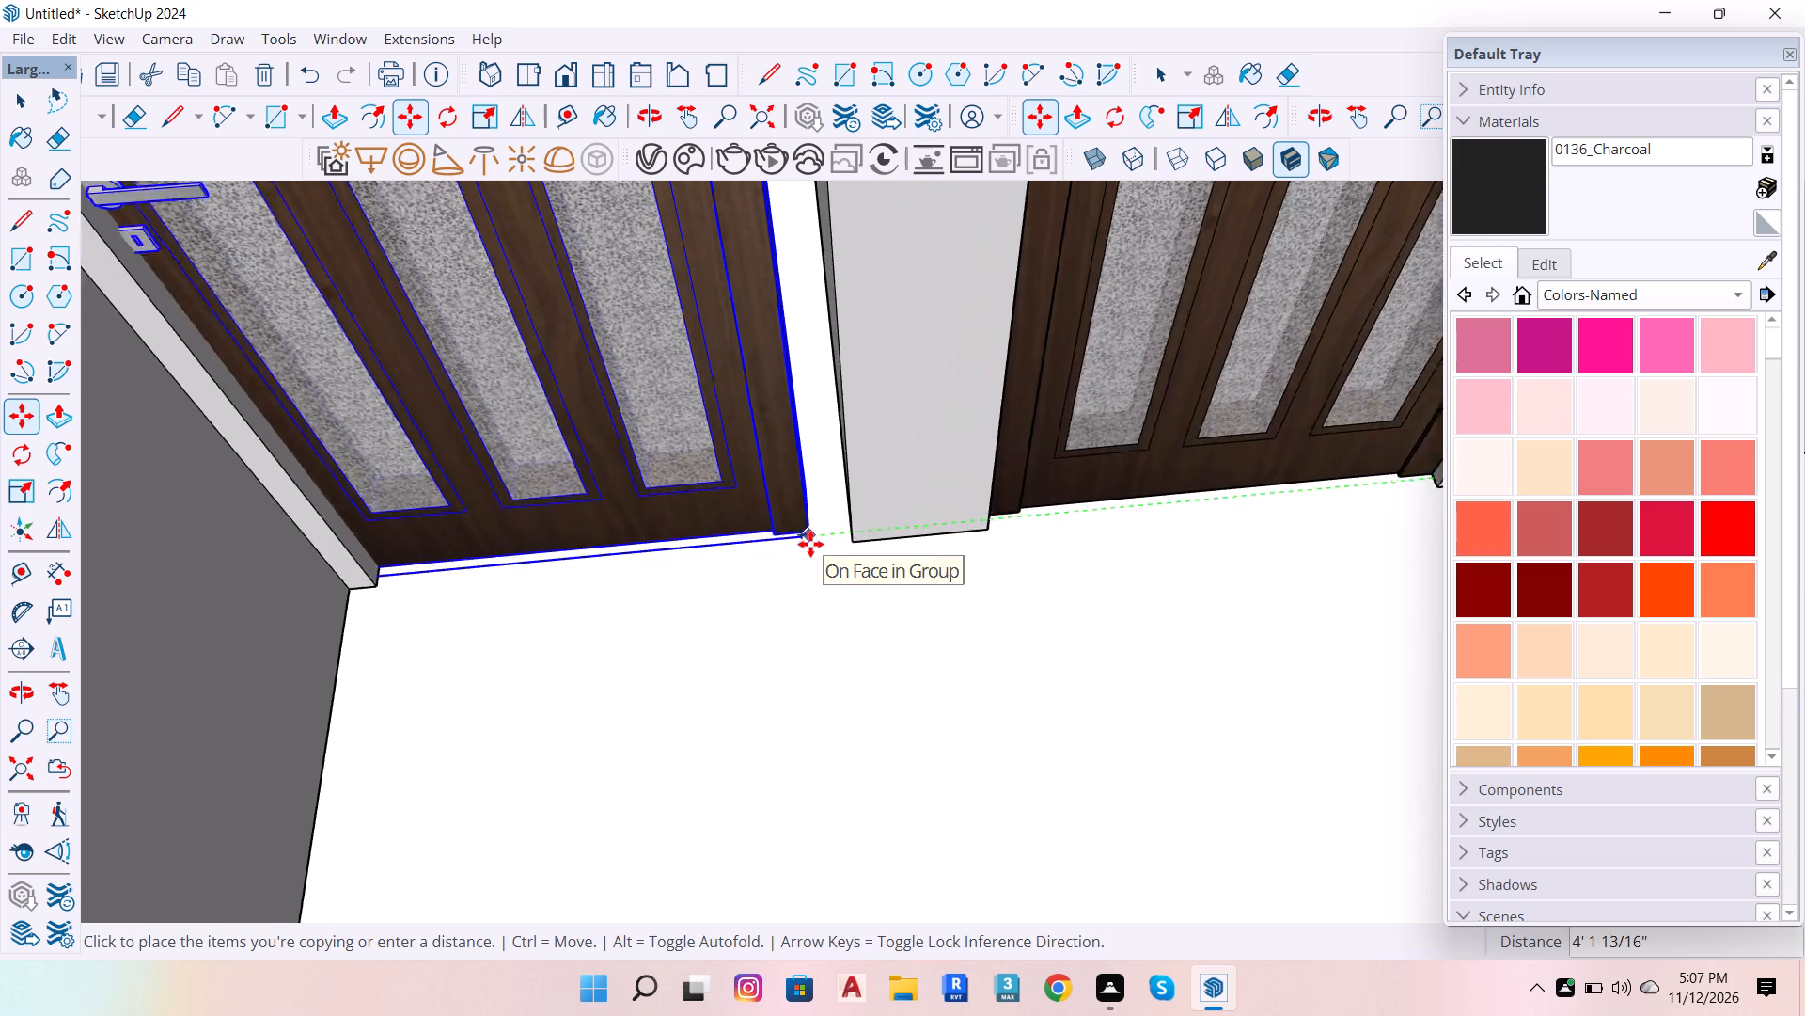
pyautogui.scroll(16, 810, 544)
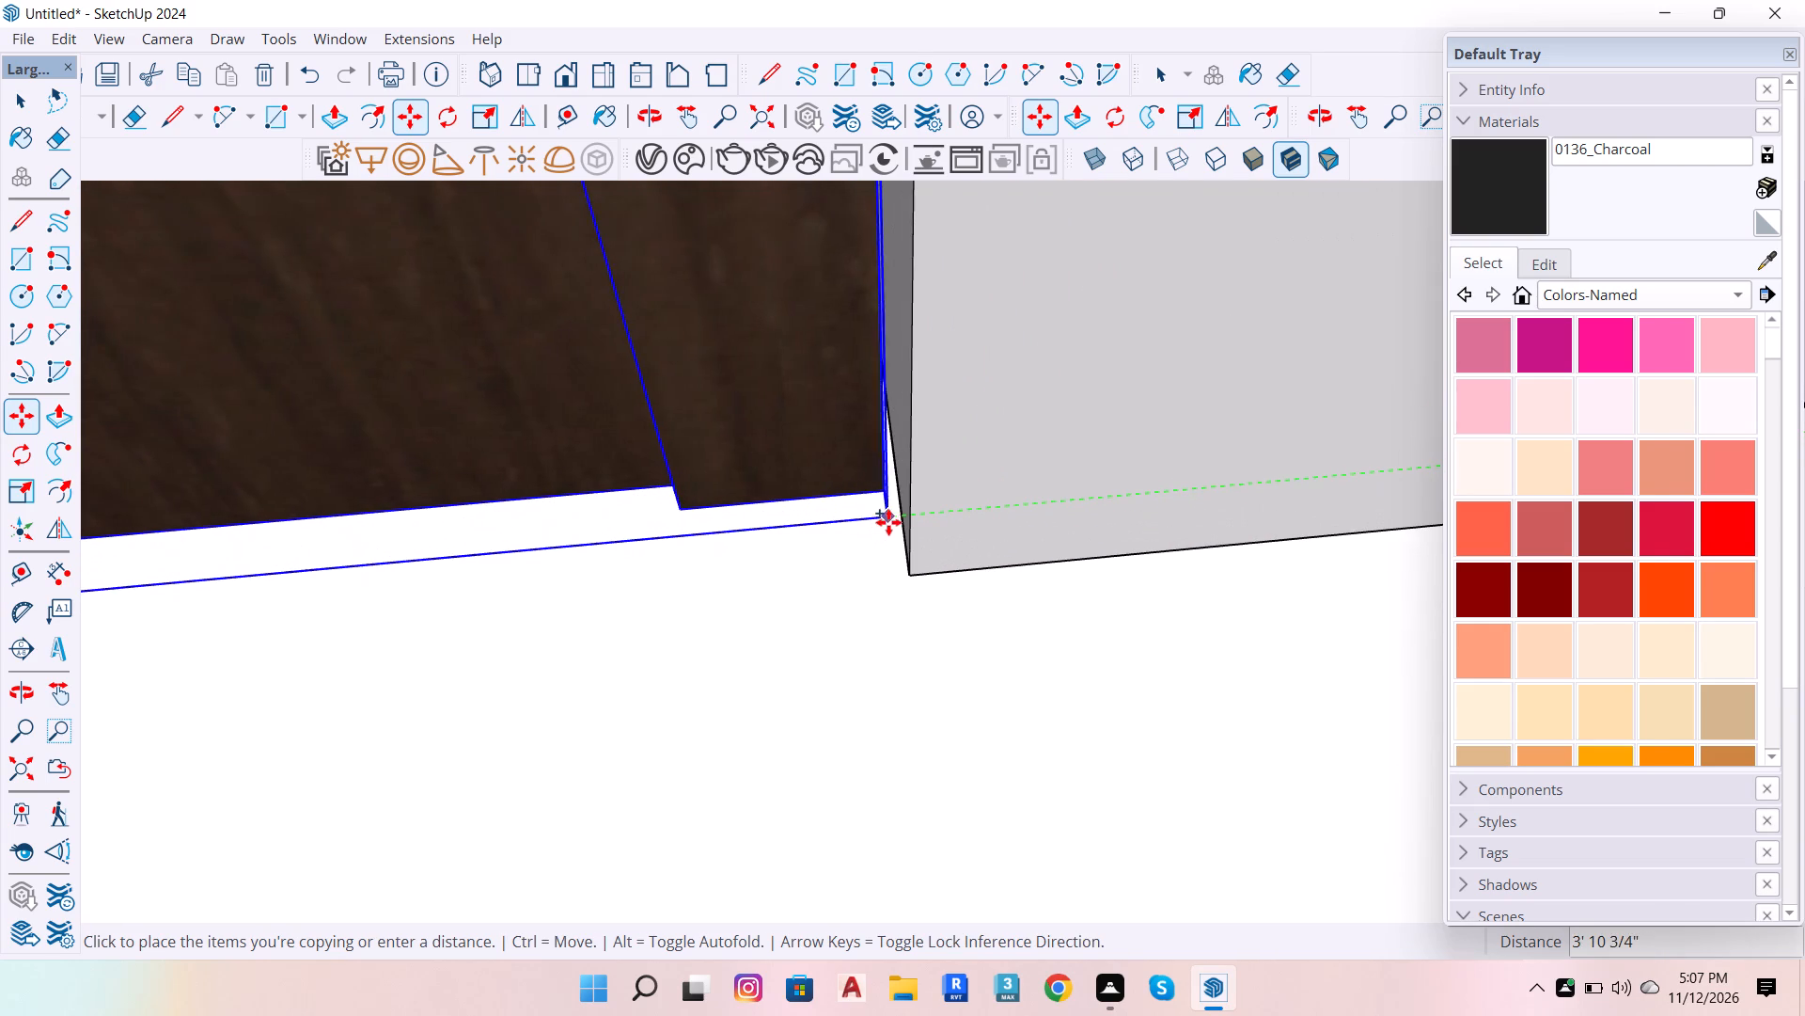
pyautogui.click(902, 518)
pyautogui.scroll(-20, 904, 543)
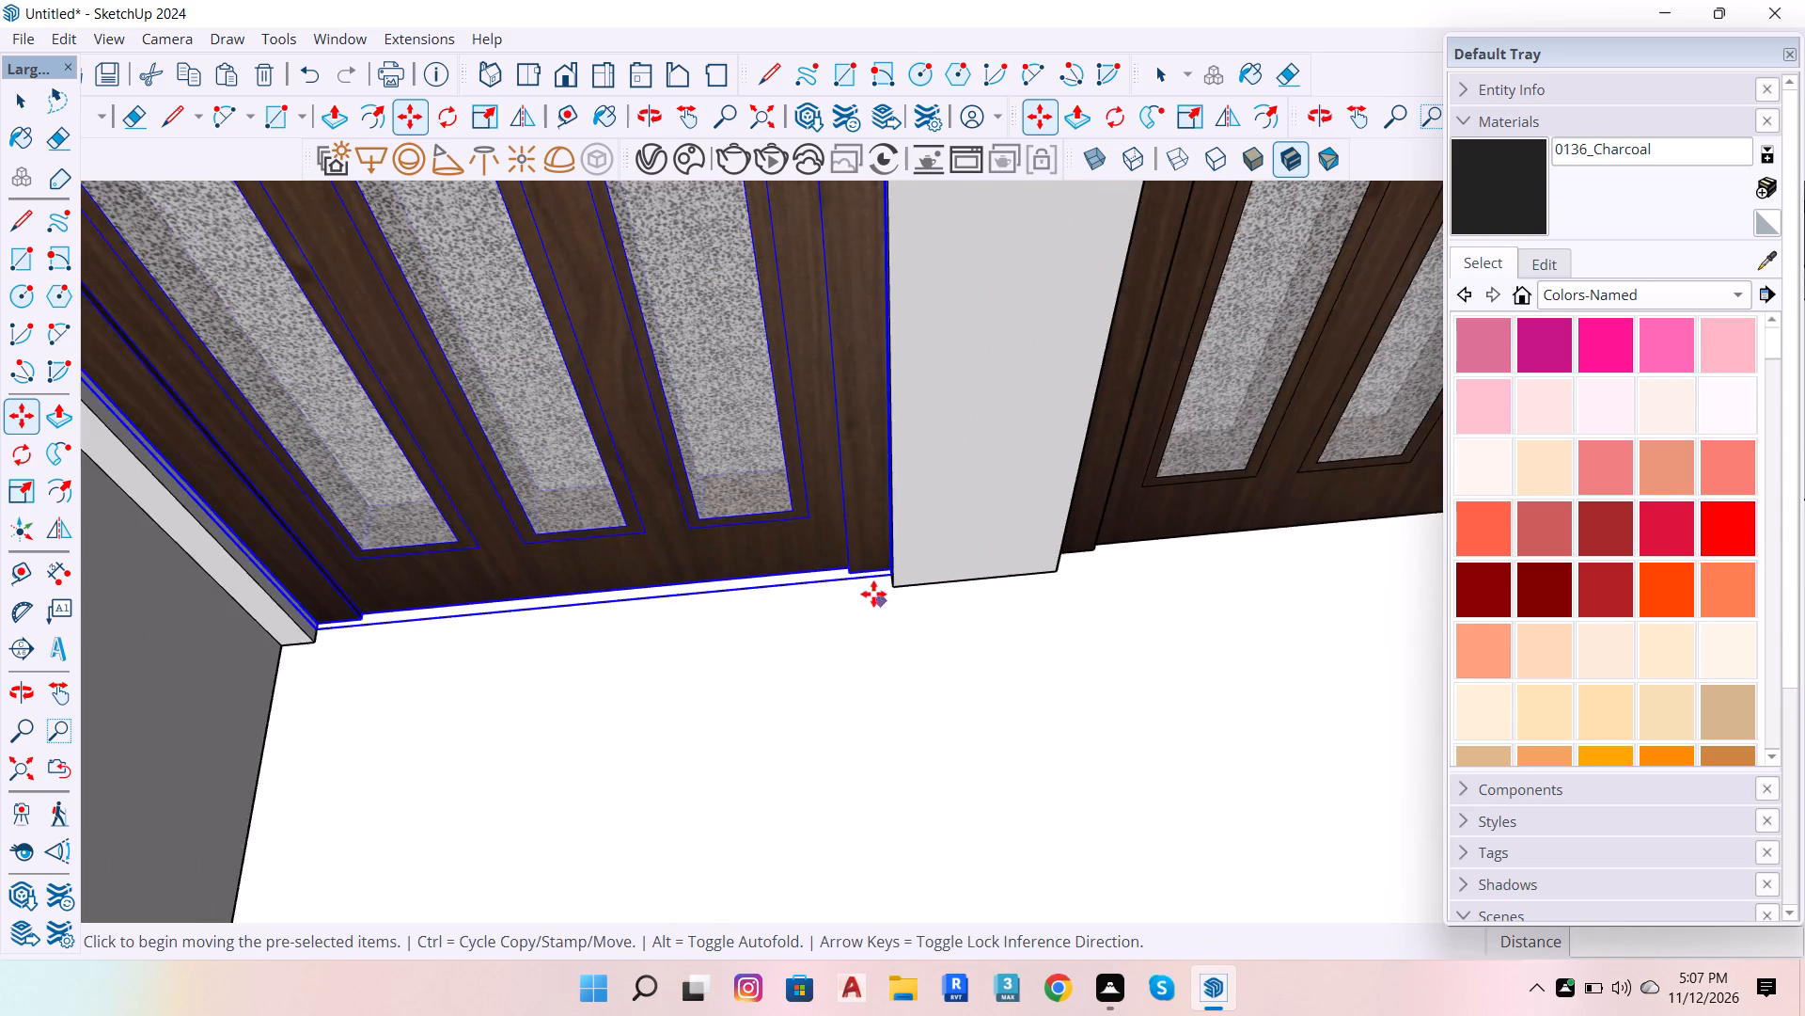
pyautogui.scroll(-7, 870, 592)
pyautogui.scroll(-20, 856, 599)
pyautogui.scroll(-2, 856, 599)
pyautogui.press('space')
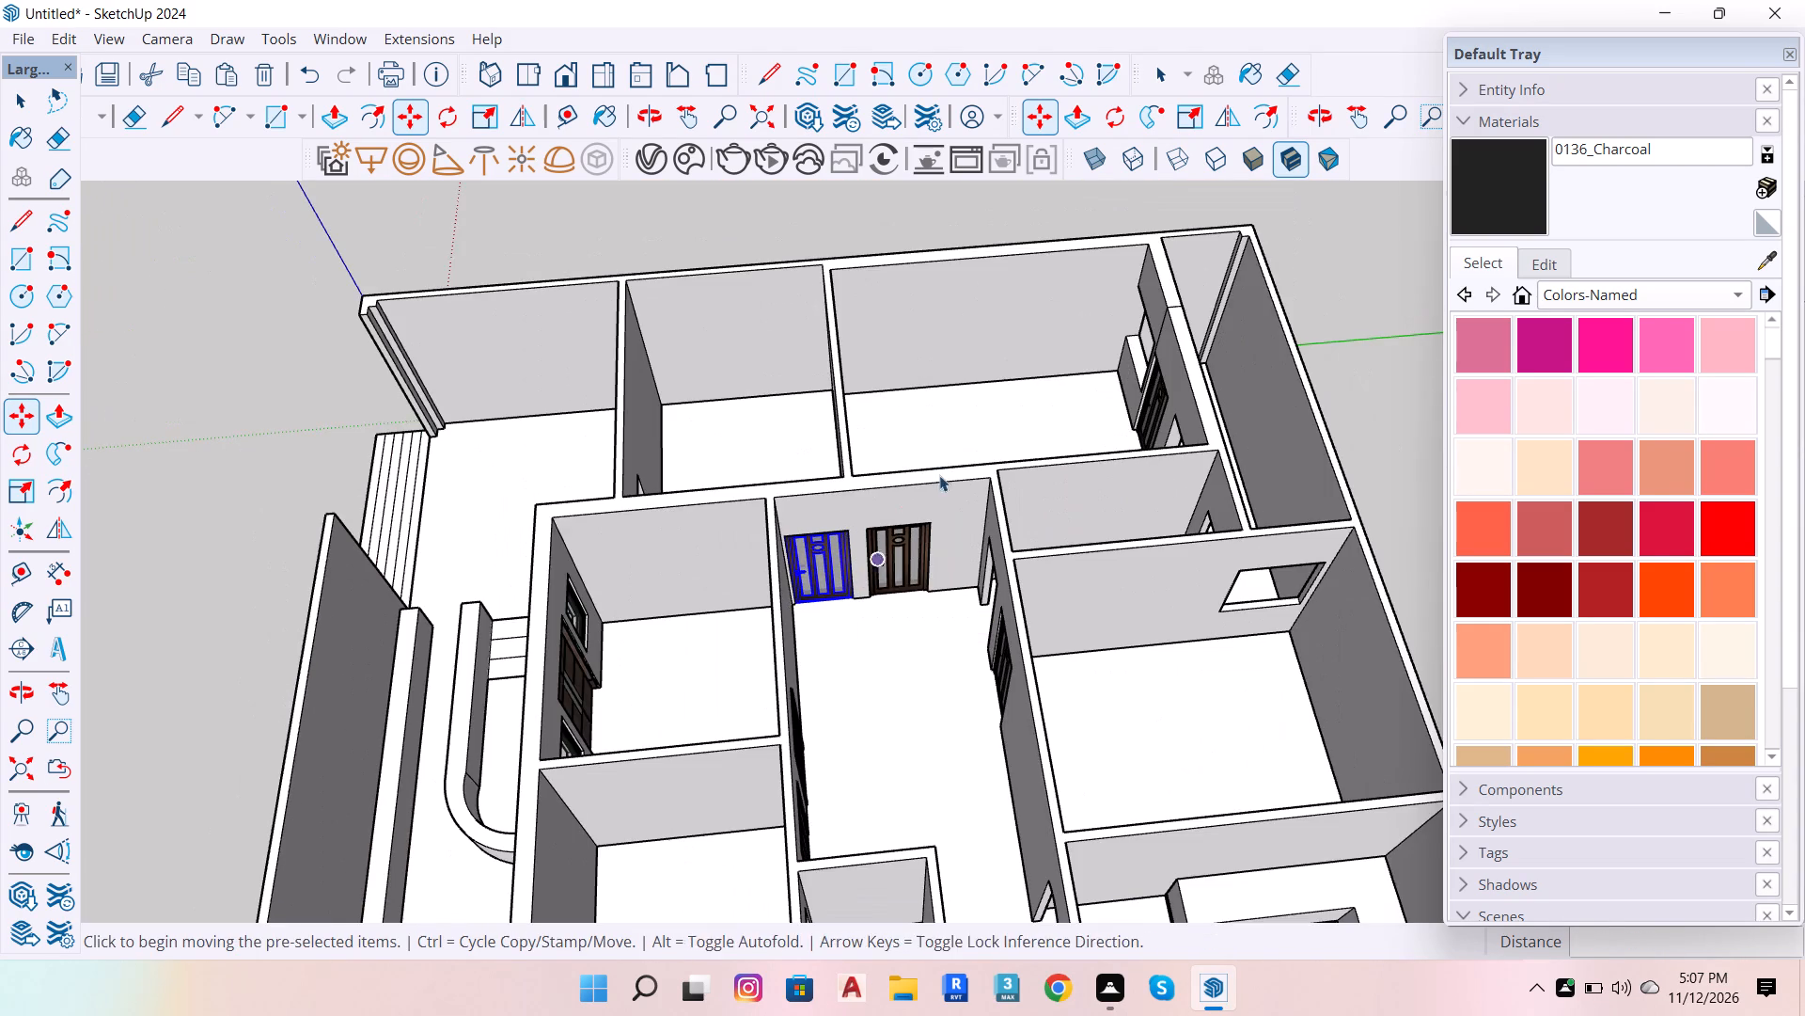
pyautogui.click(861, 235)
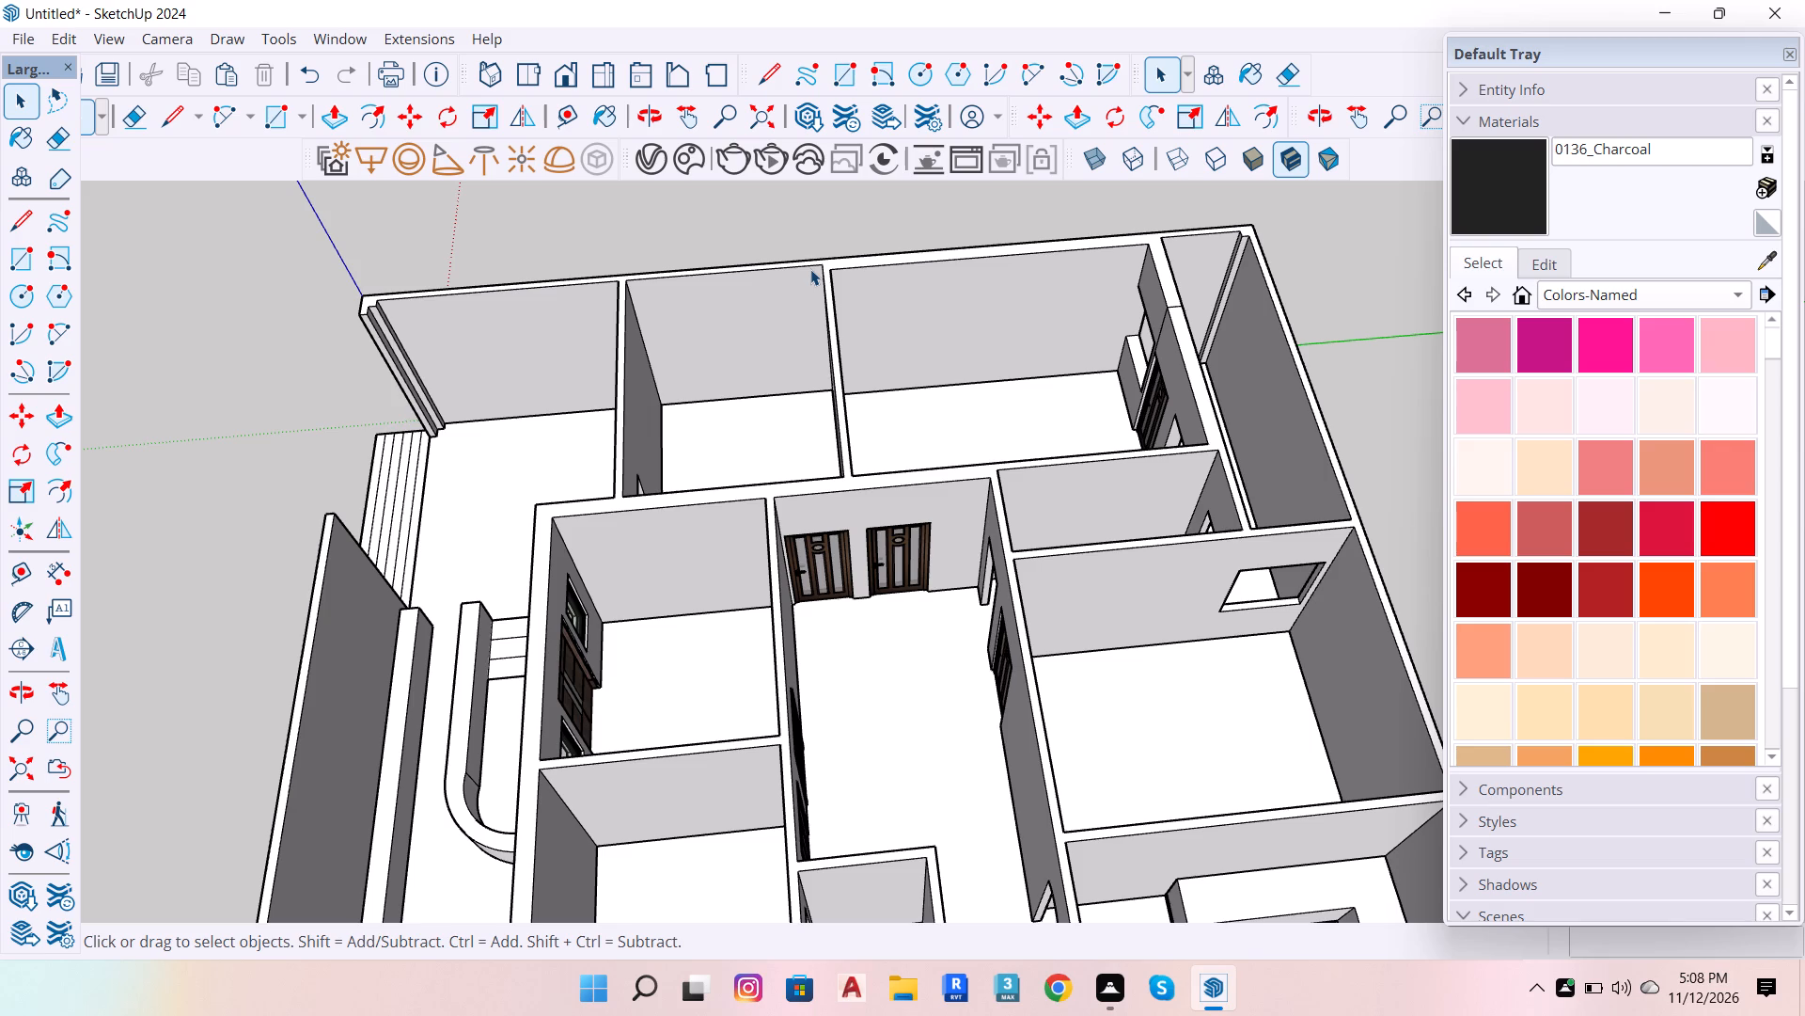
# Copy the door in the room behind the main double door by its bottom corner about 13' 8 5/8" into the porch's back-wall doorway.
pyautogui.scroll(-8, 721, 242)
pyautogui.scroll(-7, 715, 468)
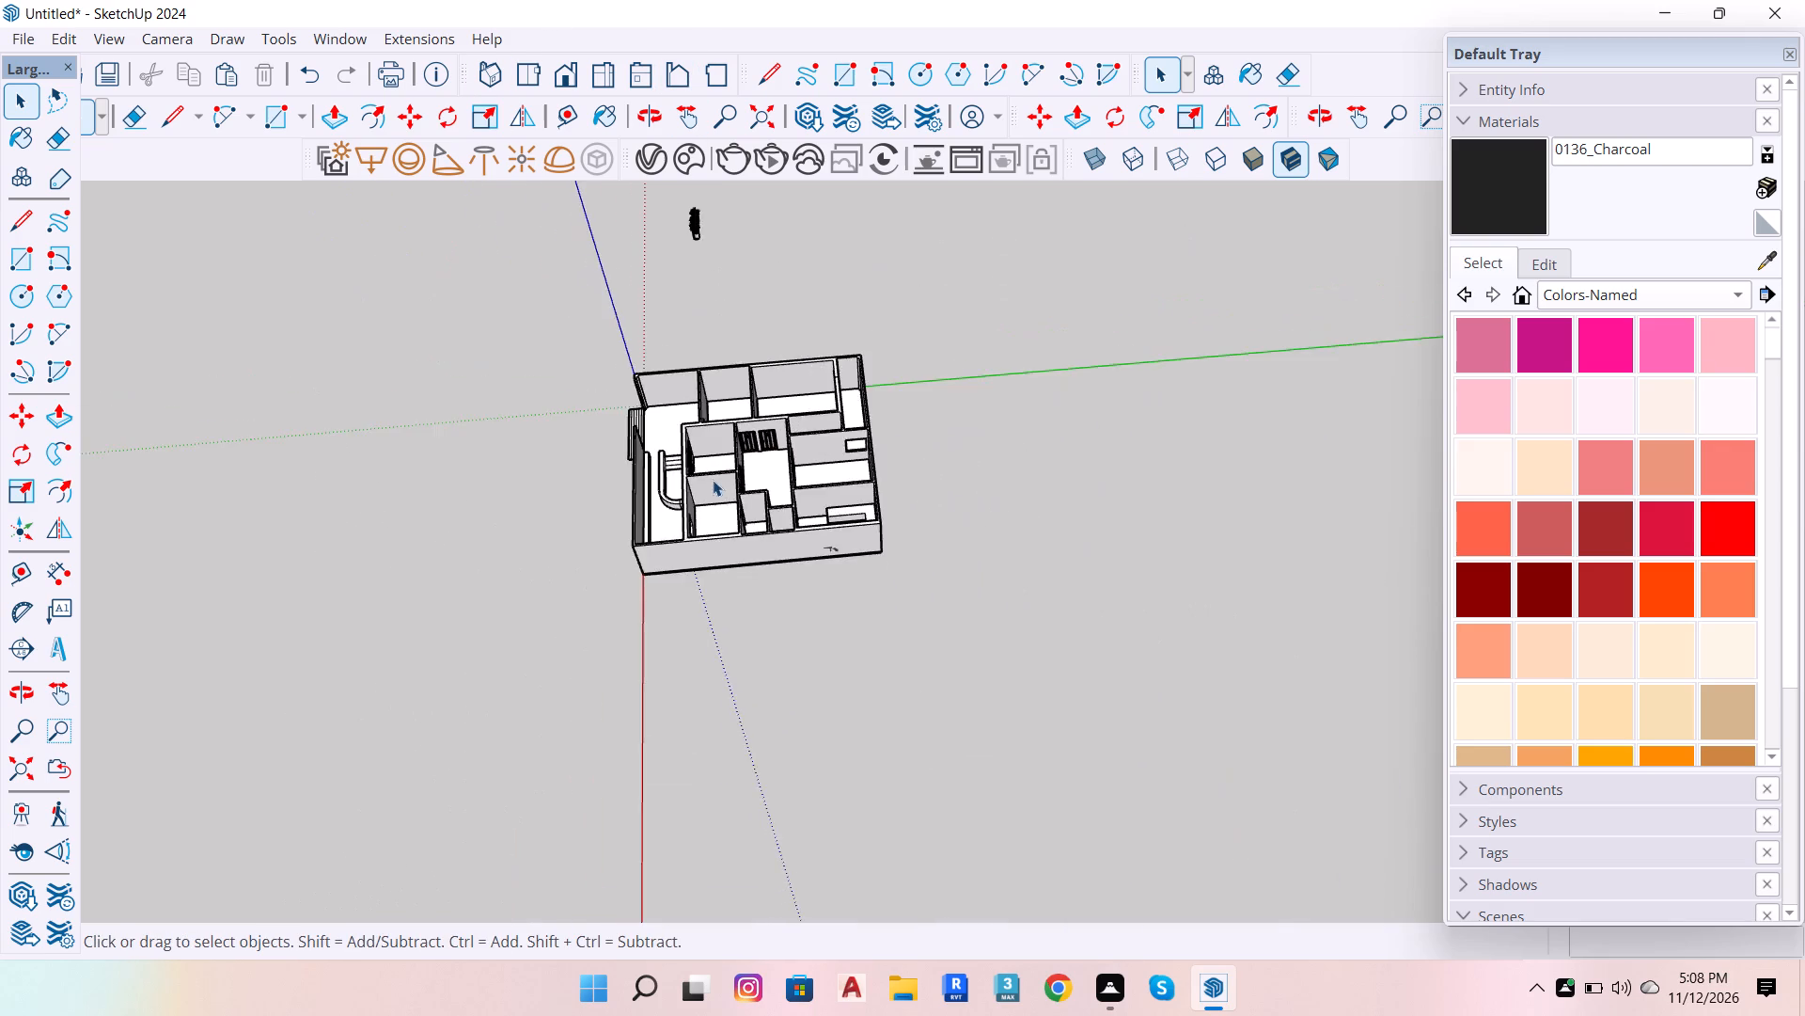
pyautogui.scroll(8, 774, 405)
pyautogui.press('o')
pyautogui.moveTo(728, 439); pyautogui.dragTo(679, 288)
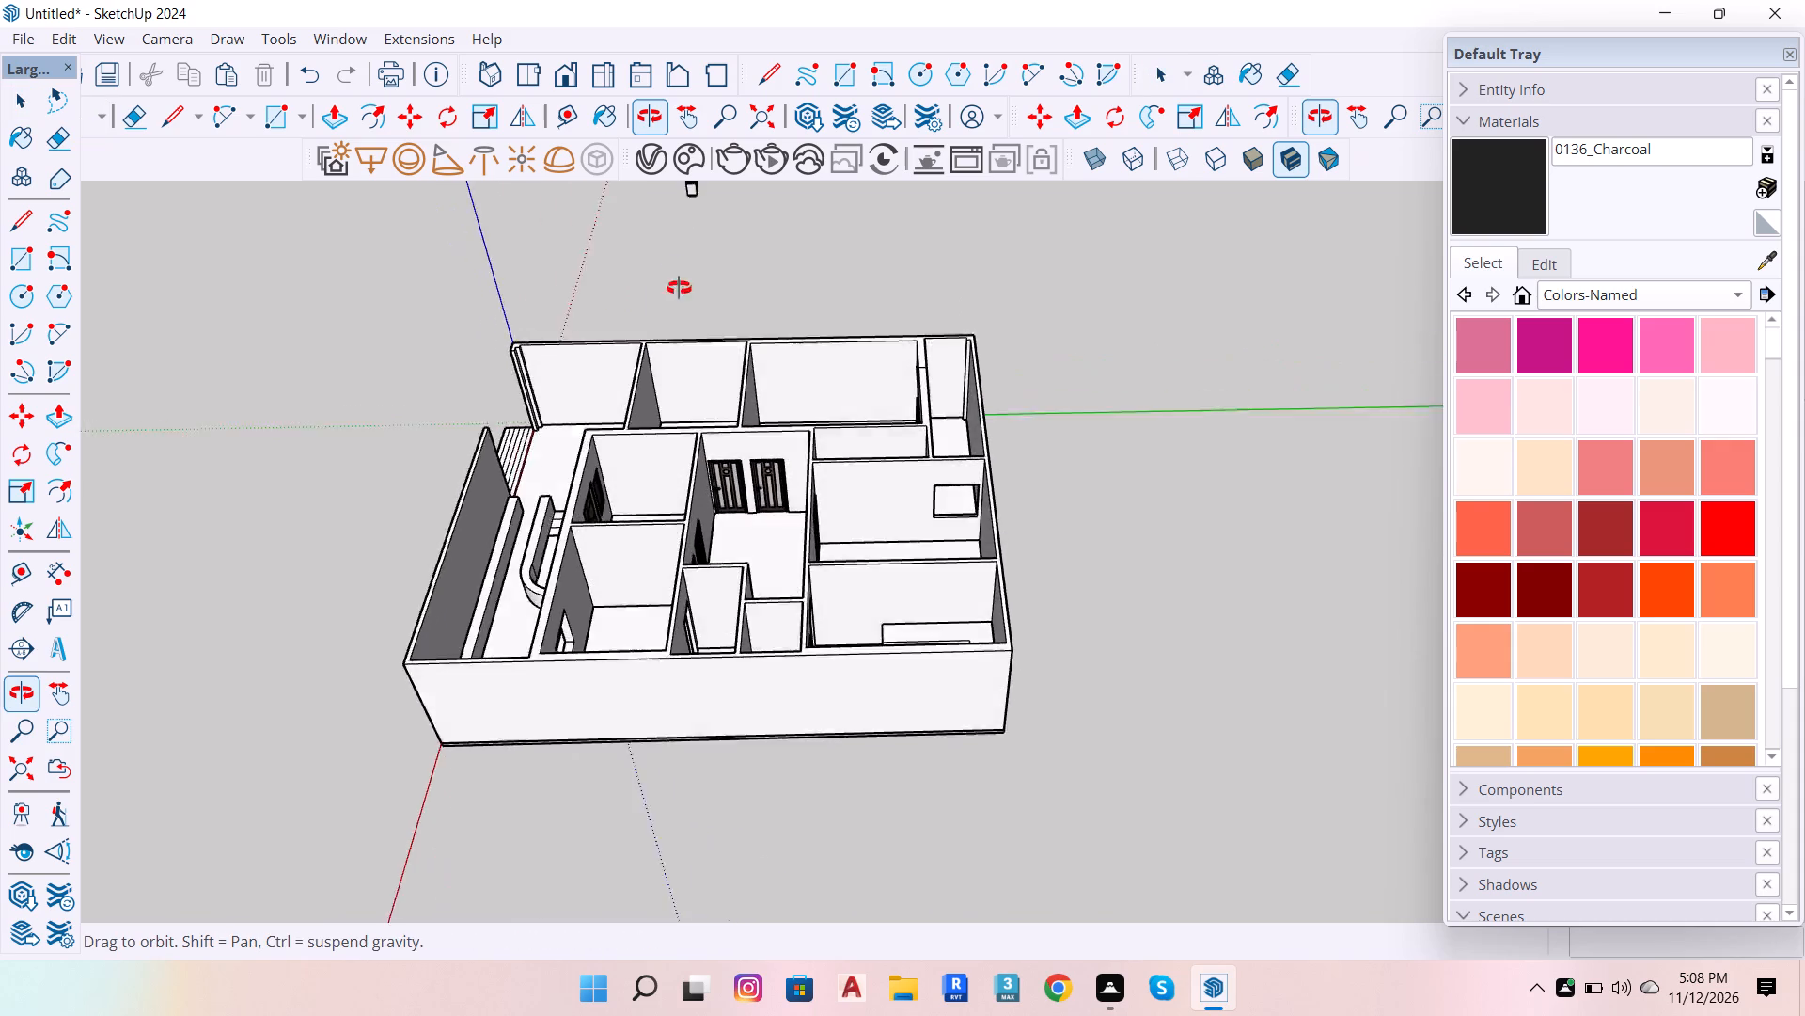
pyautogui.moveTo(679, 288); pyautogui.dragTo(683, 246)
pyautogui.moveTo(567, 423); pyautogui.dragTo(1046, 411)
pyautogui.scroll(-4, 718, 634)
pyautogui.scroll(7, 536, 771)
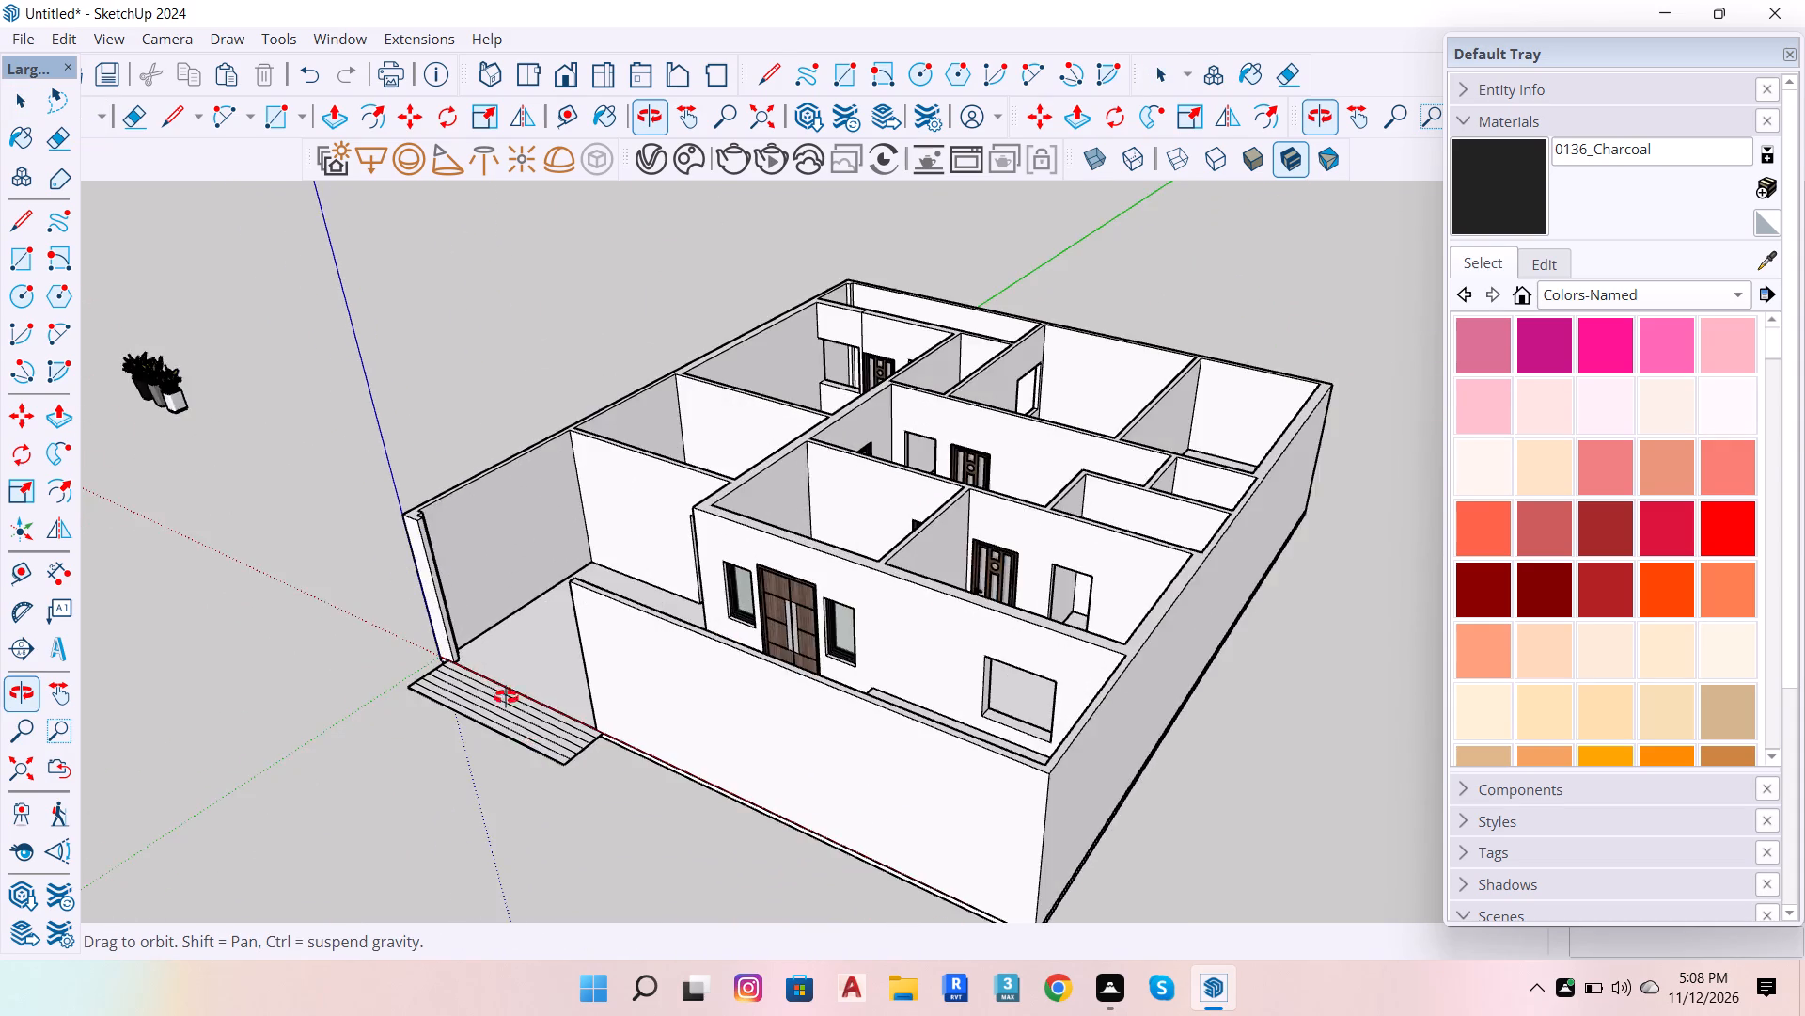
pyautogui.click(486, 673)
pyautogui.moveTo(485, 673); pyautogui.dragTo(778, 806)
pyautogui.scroll(-7, 620, 706)
pyautogui.moveTo(859, 612); pyautogui.dragTo(1196, 606)
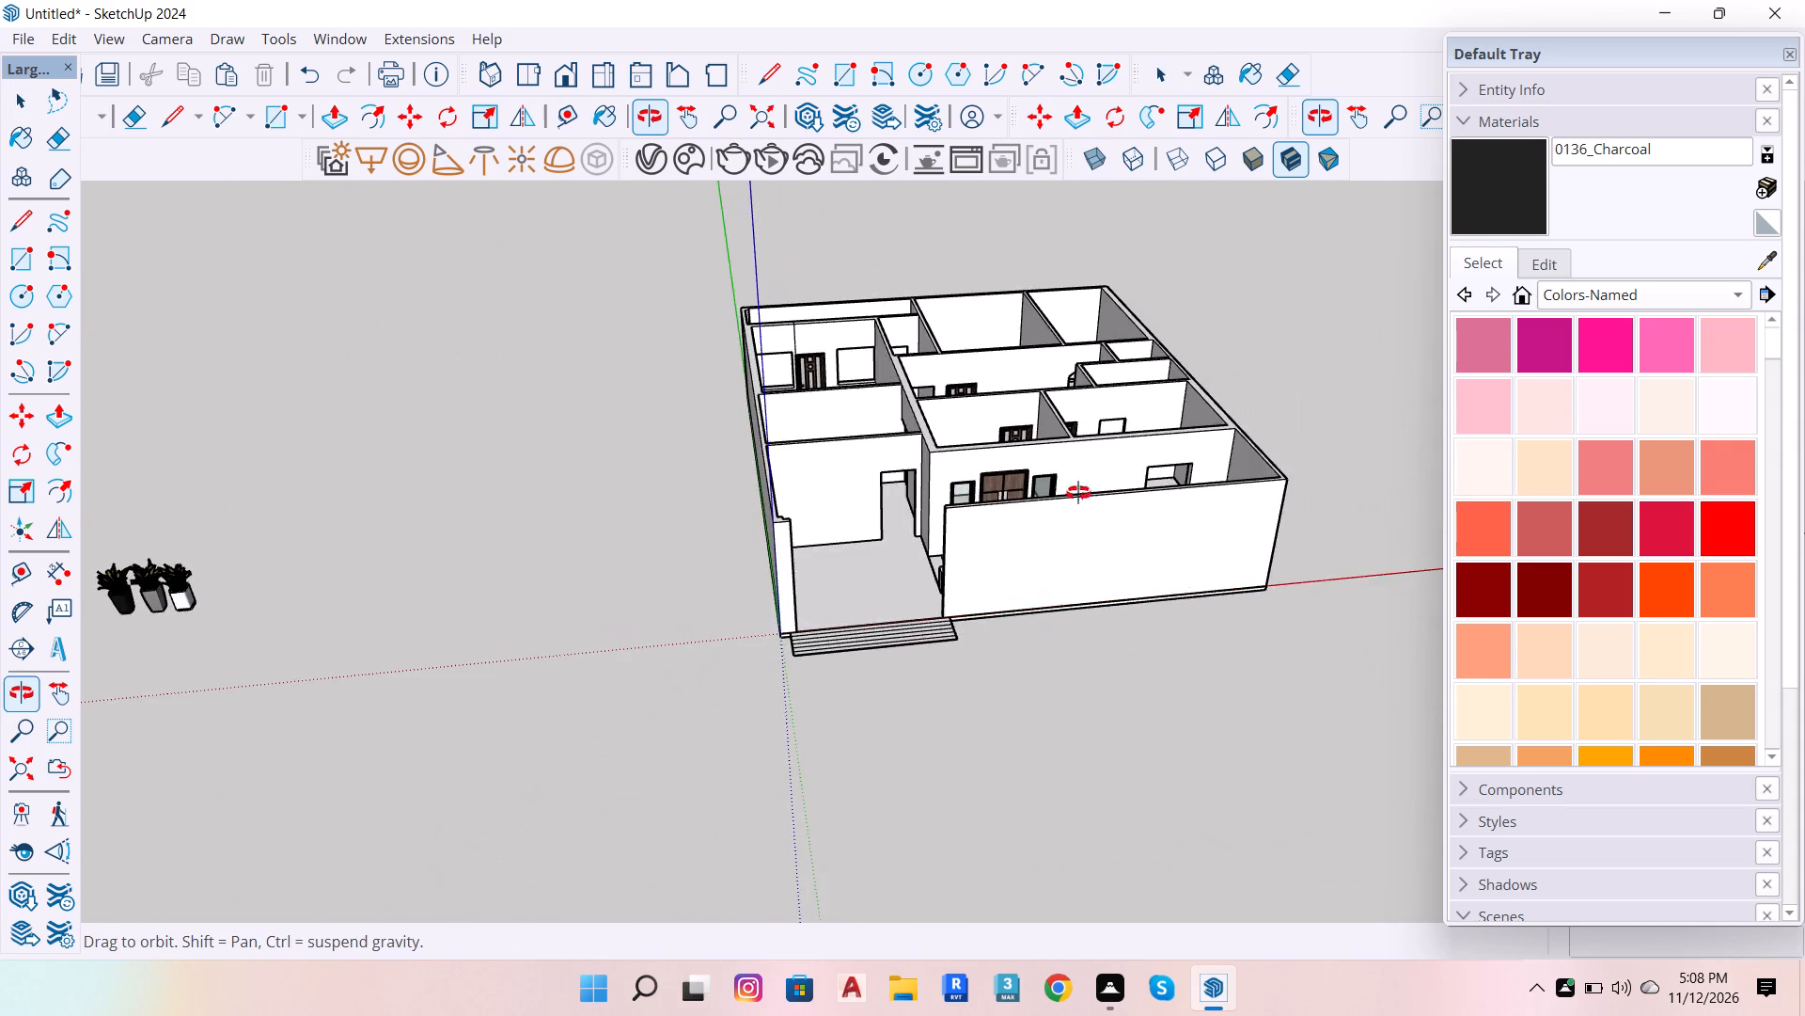
pyautogui.scroll(15, 1052, 476)
pyautogui.scroll(-8, 864, 517)
pyautogui.scroll(7, 761, 375)
pyautogui.scroll(-6, 730, 437)
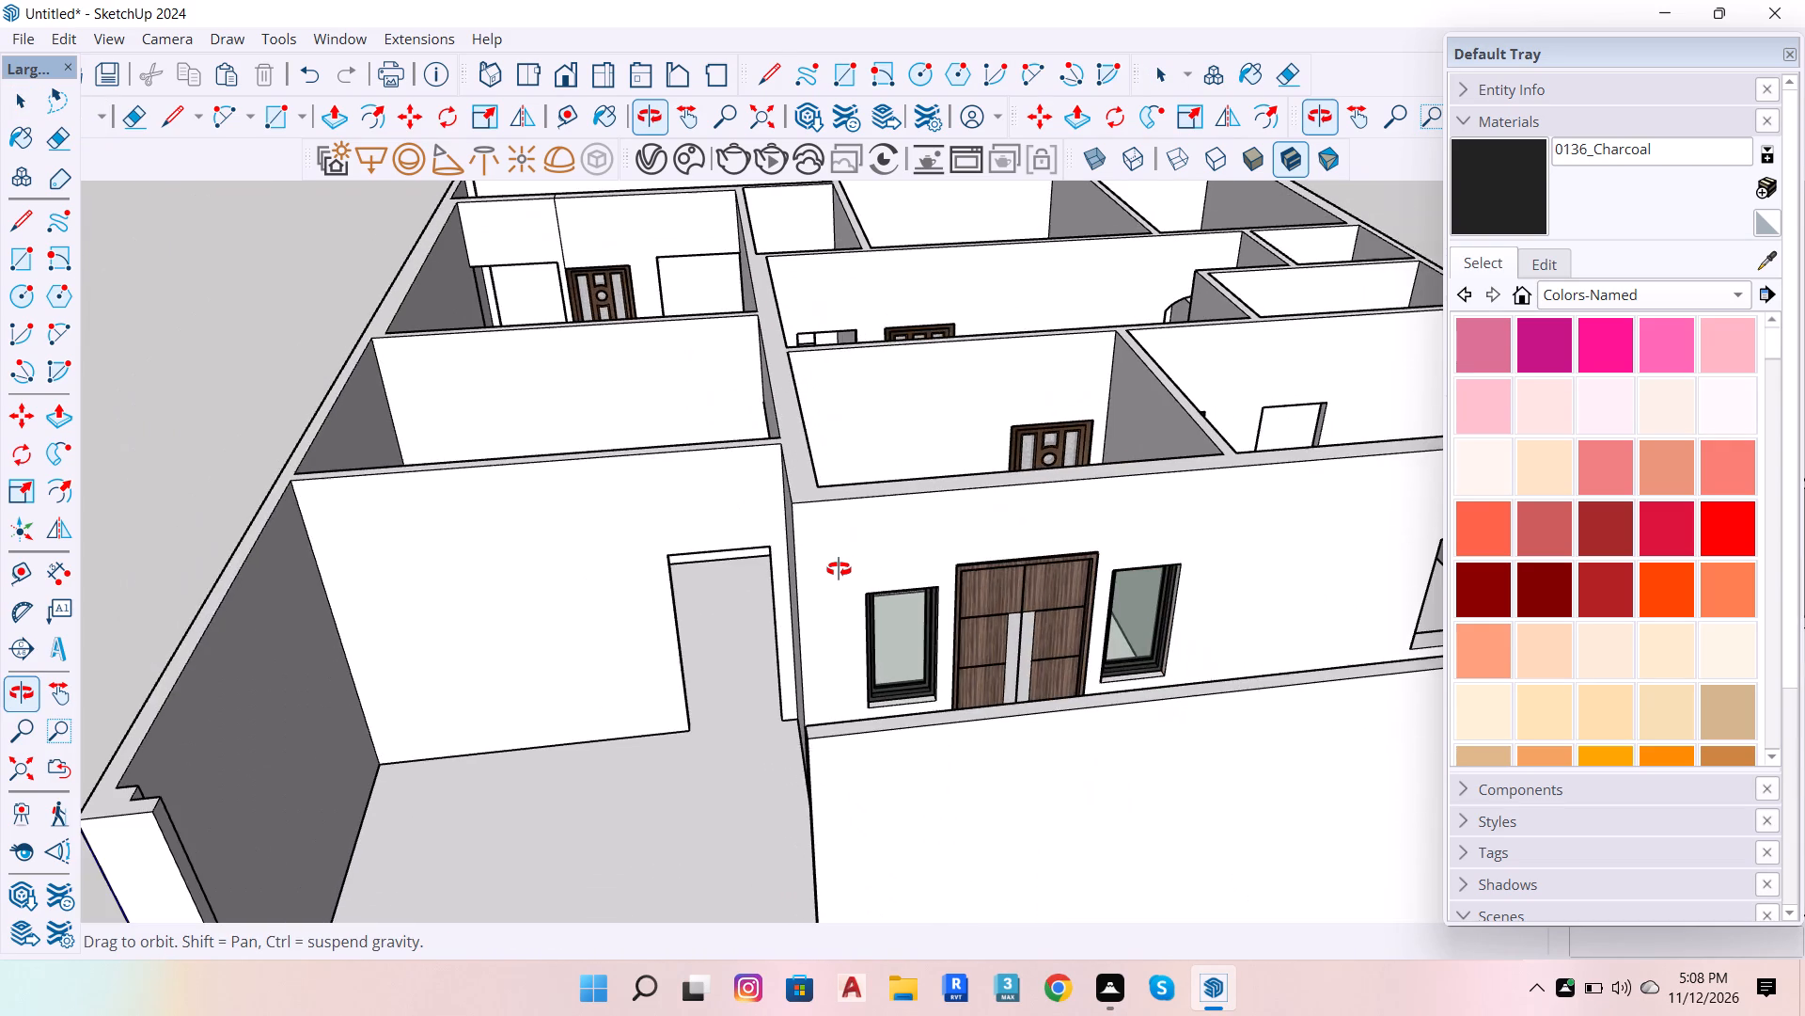
pyautogui.scroll(6, 1064, 445)
pyautogui.press('space')
pyautogui.click(1040, 467)
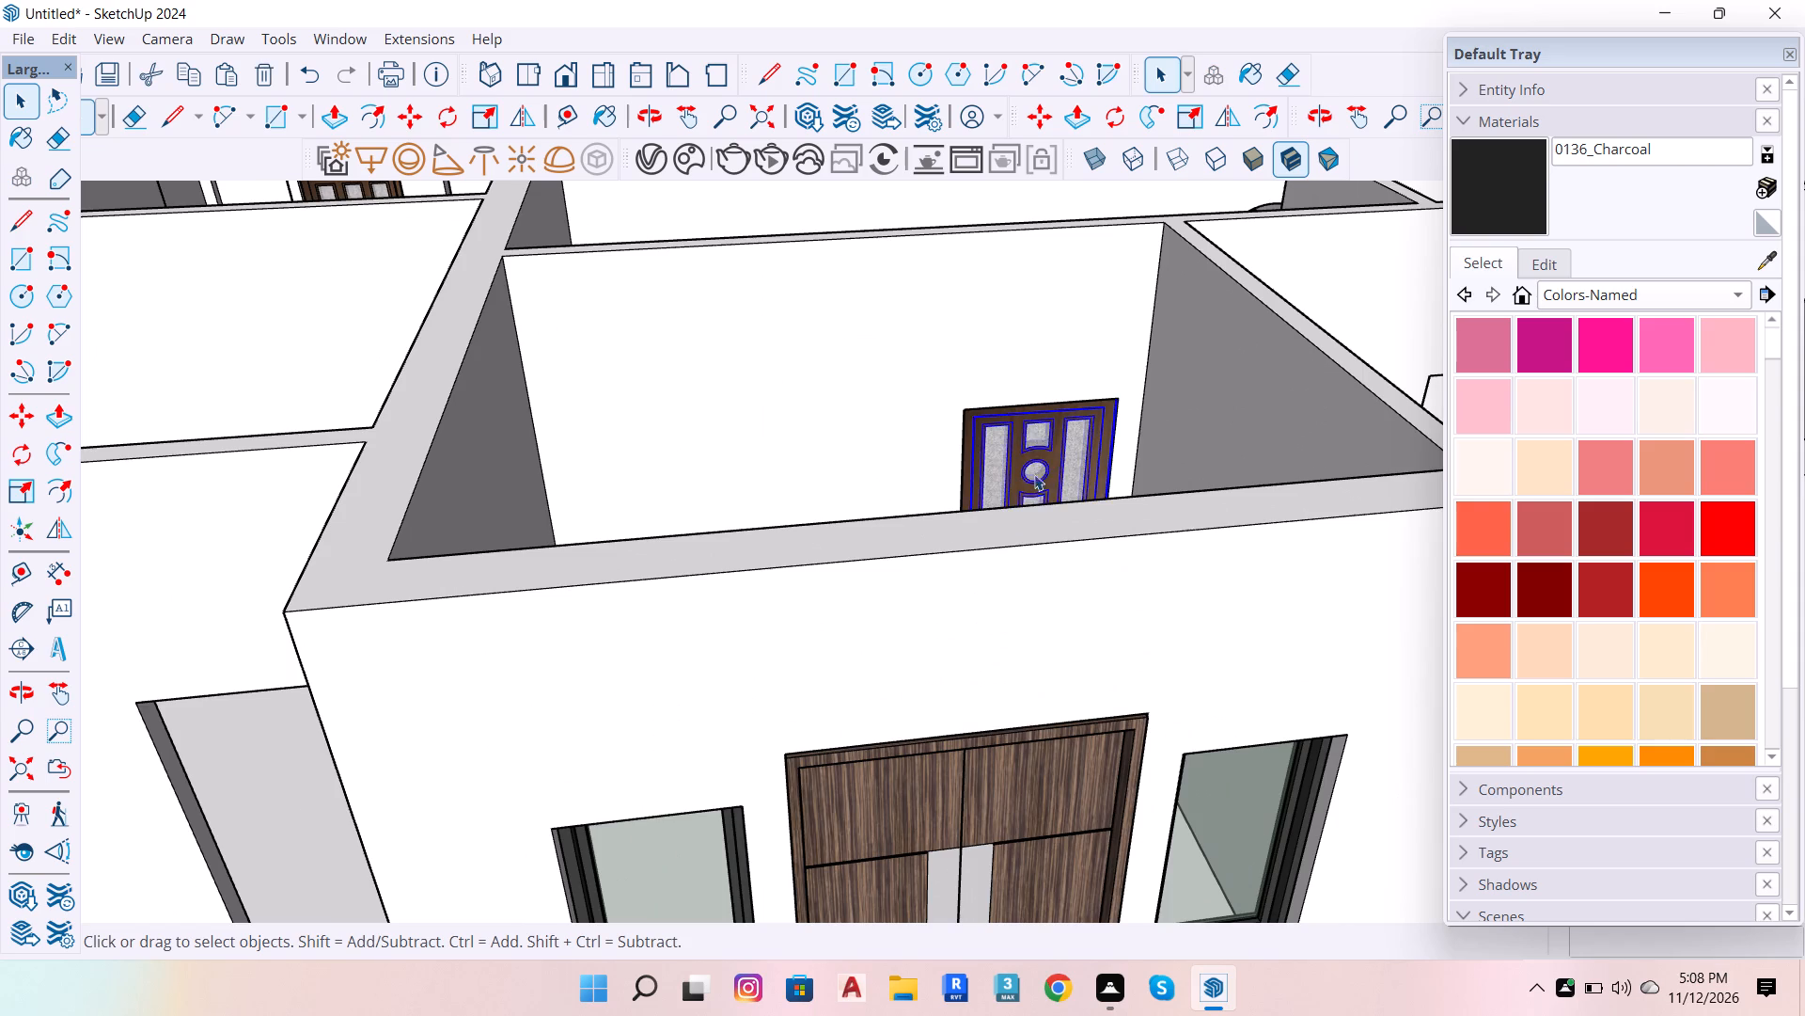
pyautogui.scroll(4, 962, 517)
pyautogui.scroll(-8, 1032, 567)
pyautogui.scroll(8, 1050, 393)
pyautogui.scroll(-4, 1084, 593)
pyautogui.scroll(3, 1082, 662)
pyautogui.scroll(6, 951, 913)
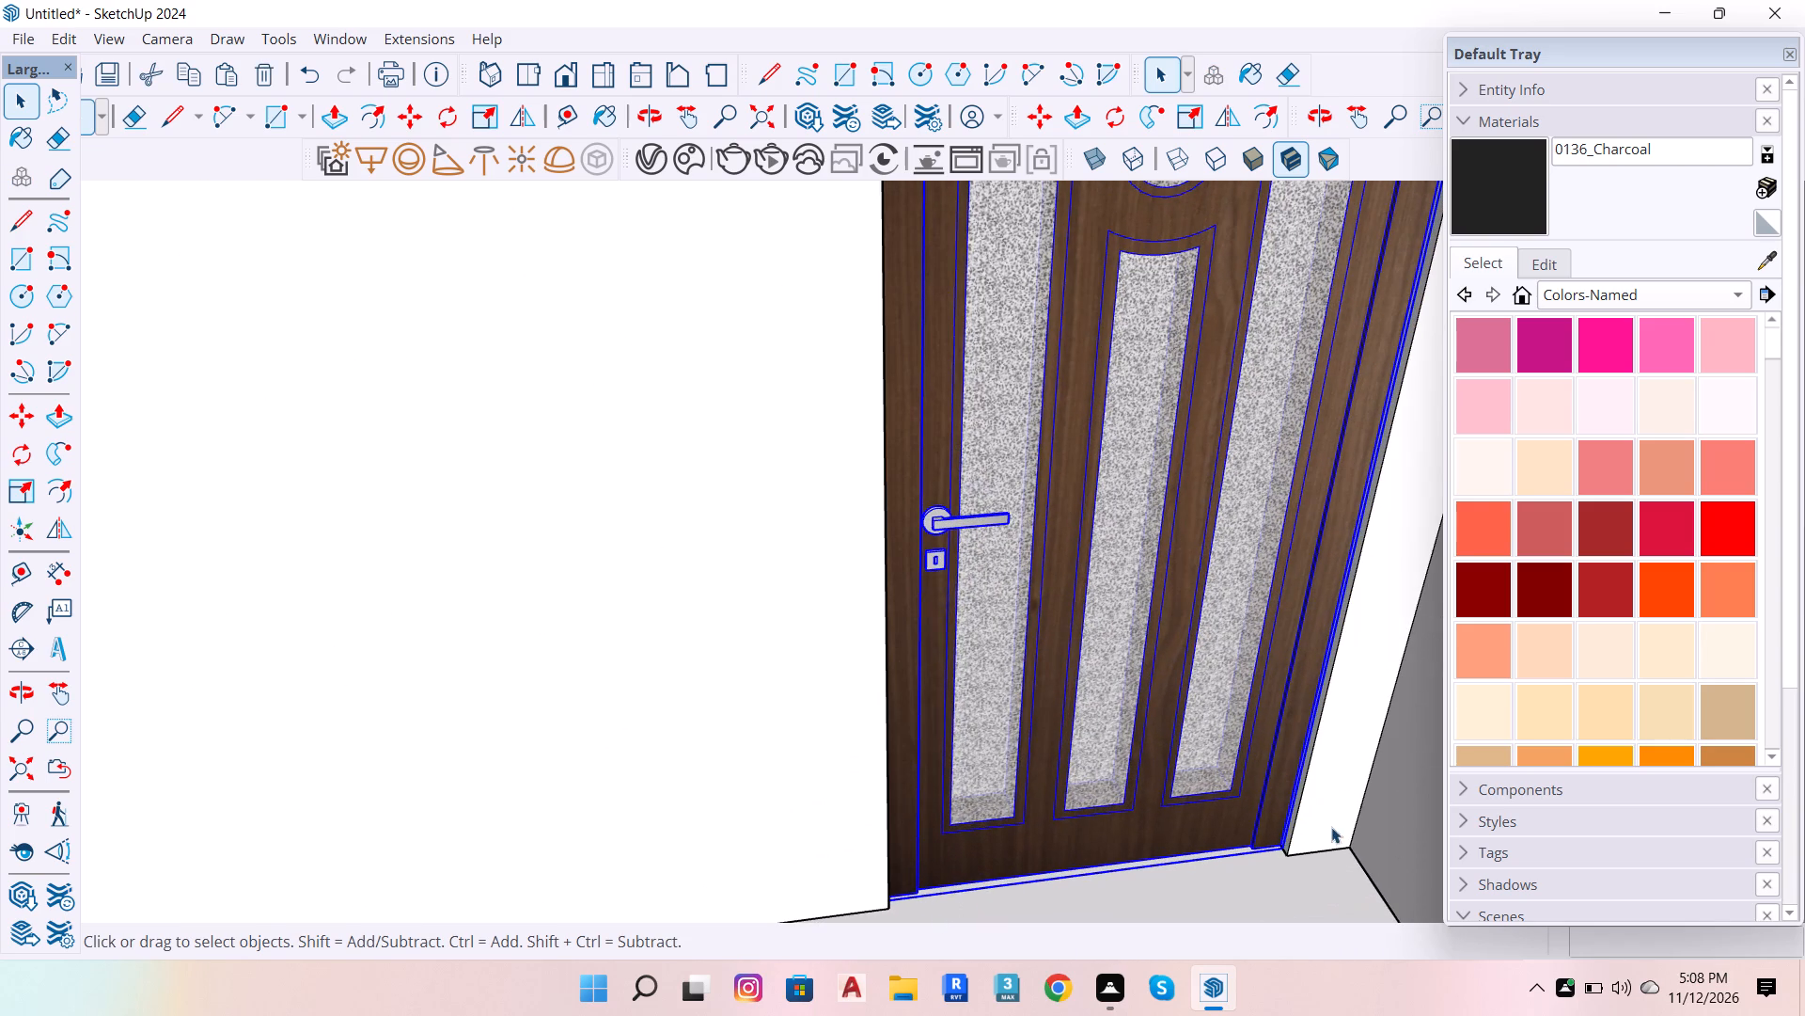
pyautogui.press('m')
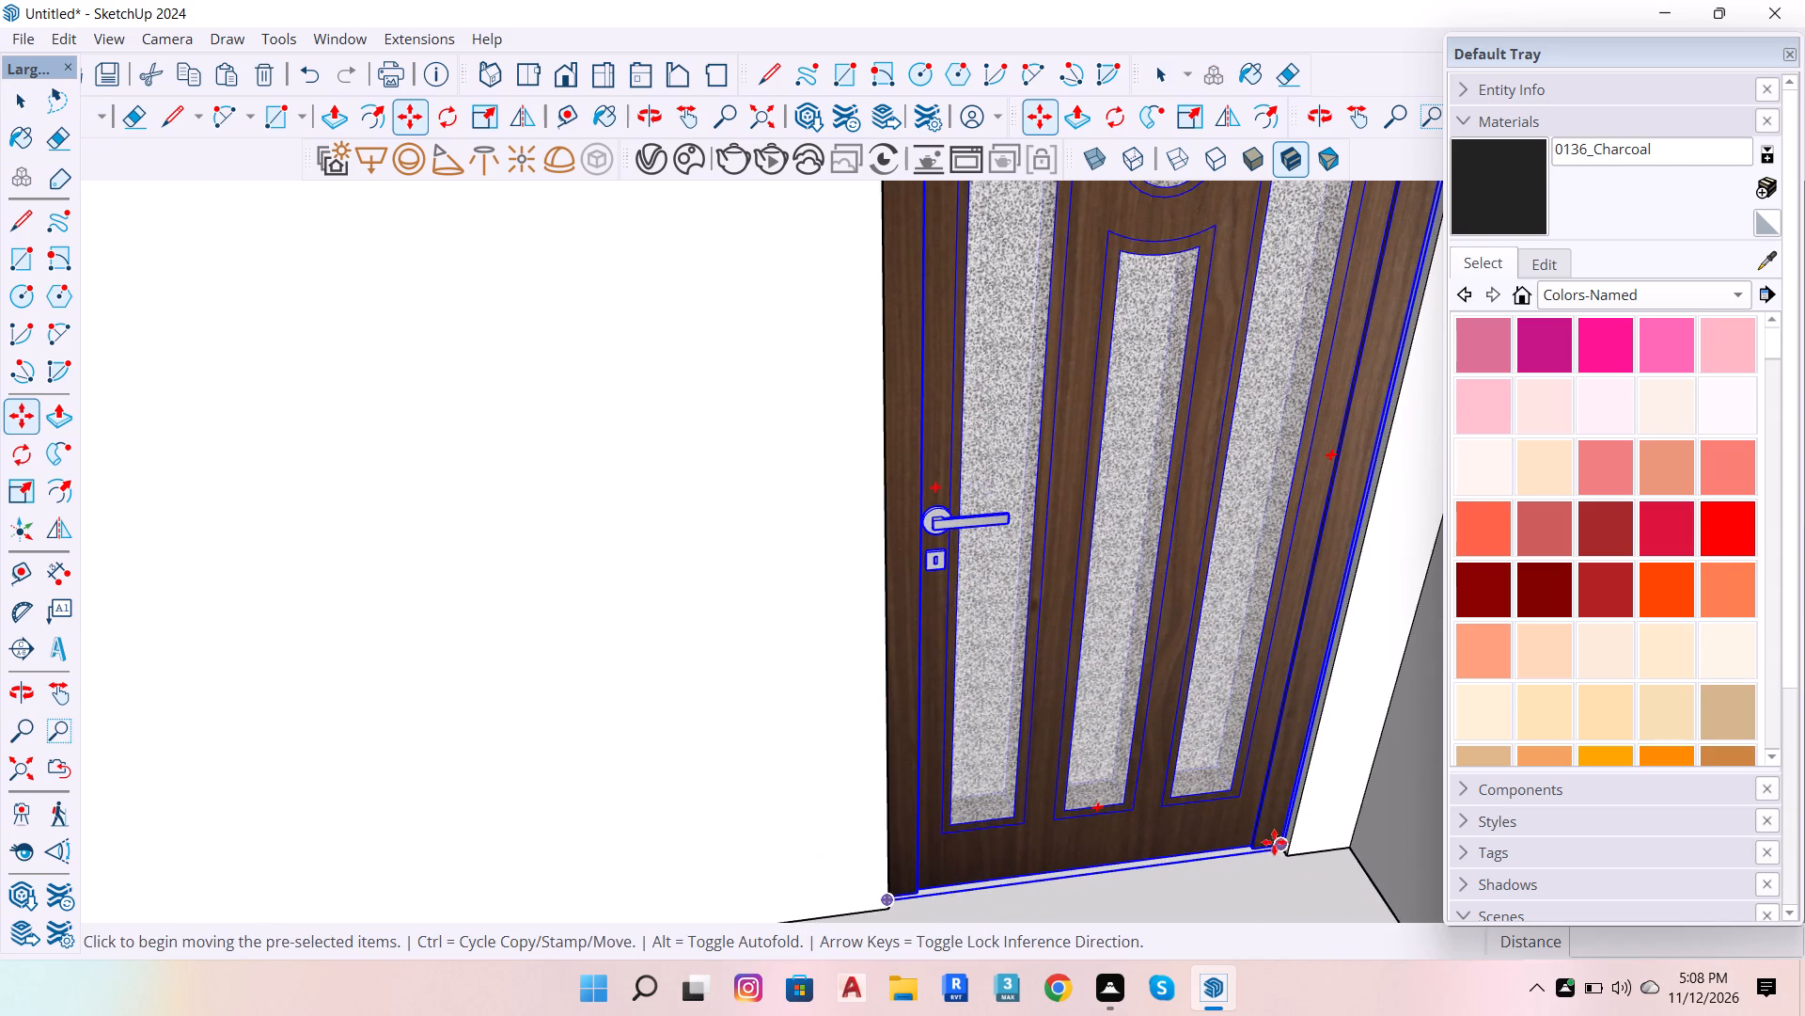
pyautogui.scroll(16, 1295, 848)
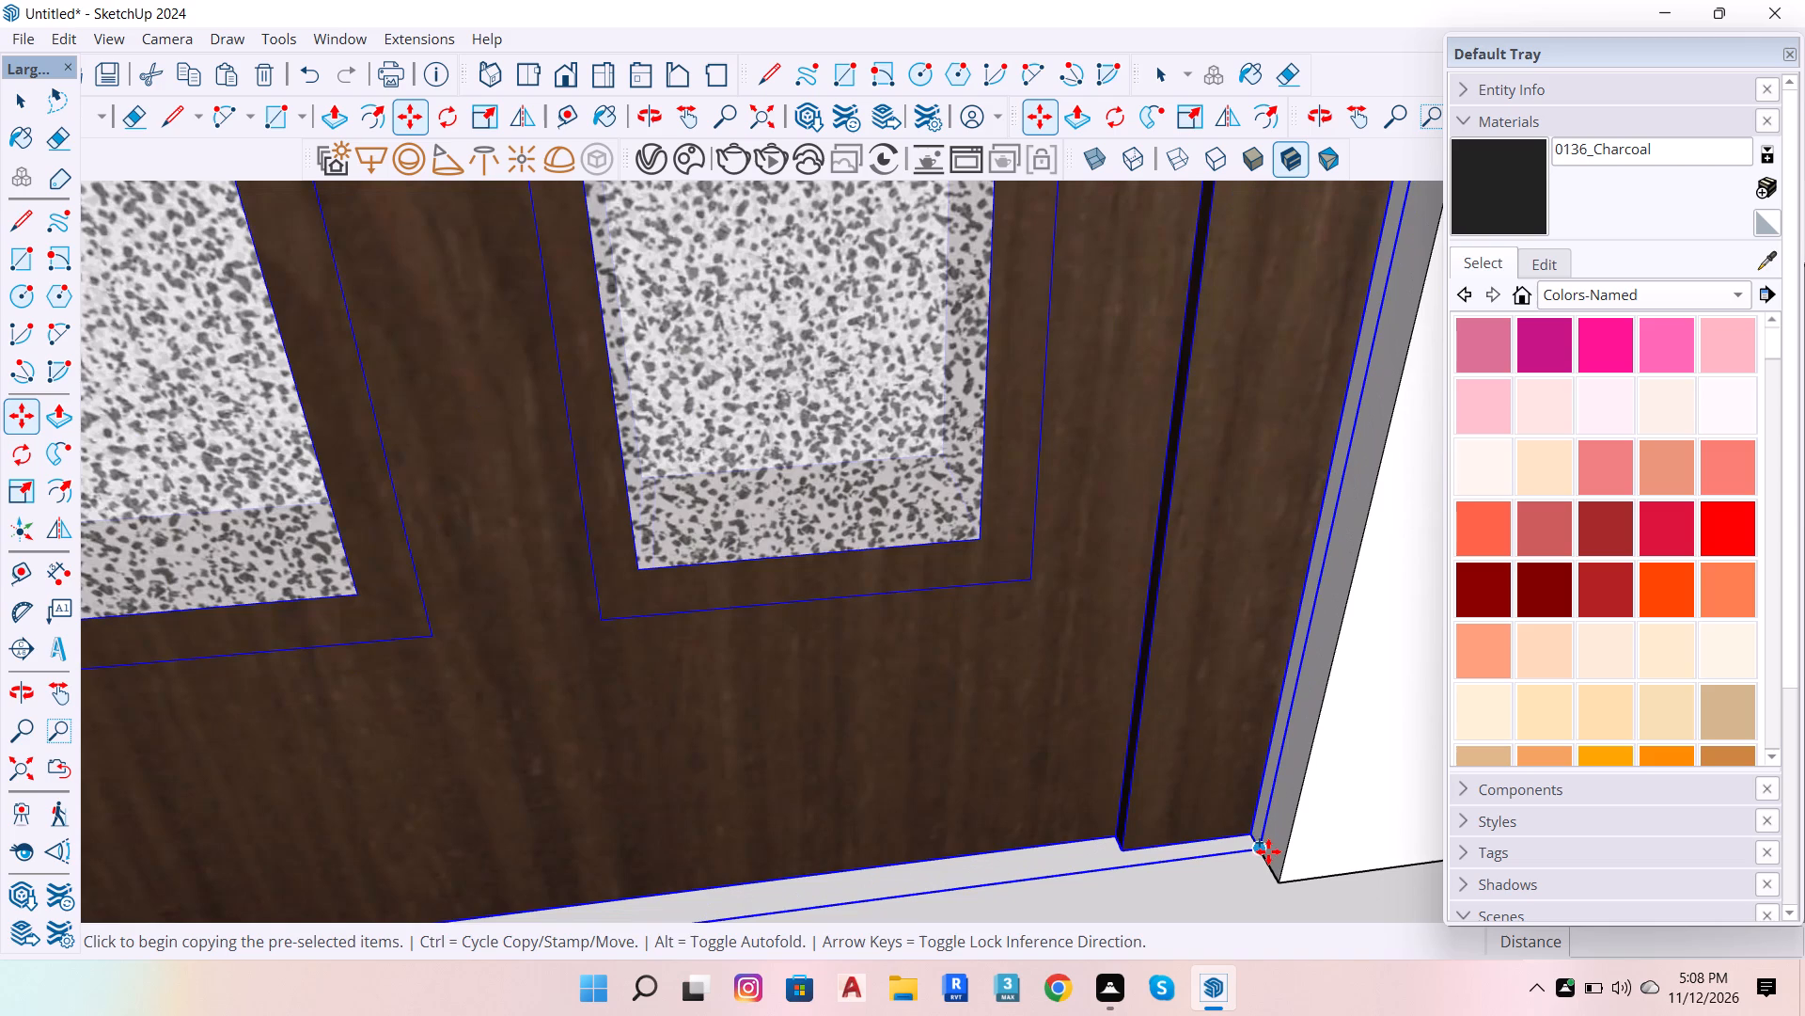
pyautogui.click(1262, 850)
pyautogui.scroll(-20, 1183, 635)
pyautogui.scroll(-4, 1183, 635)
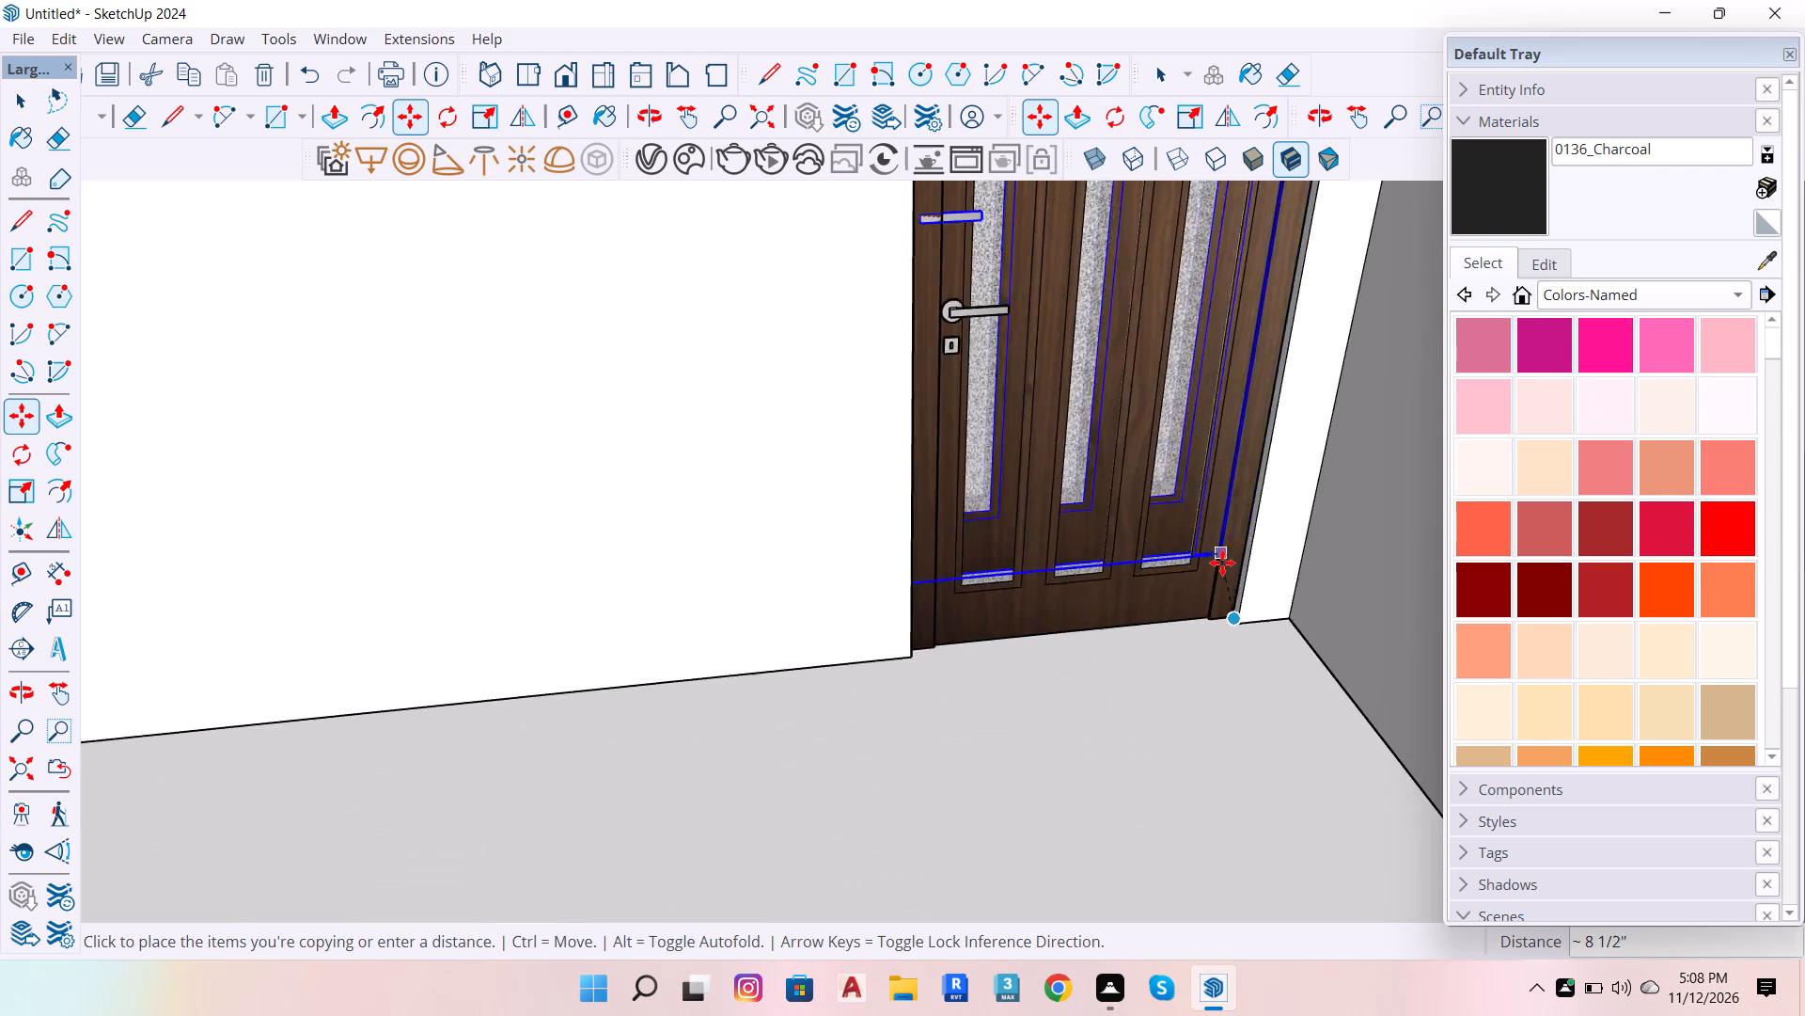
pyautogui.scroll(-11, 1222, 563)
pyautogui.scroll(-11, 1219, 549)
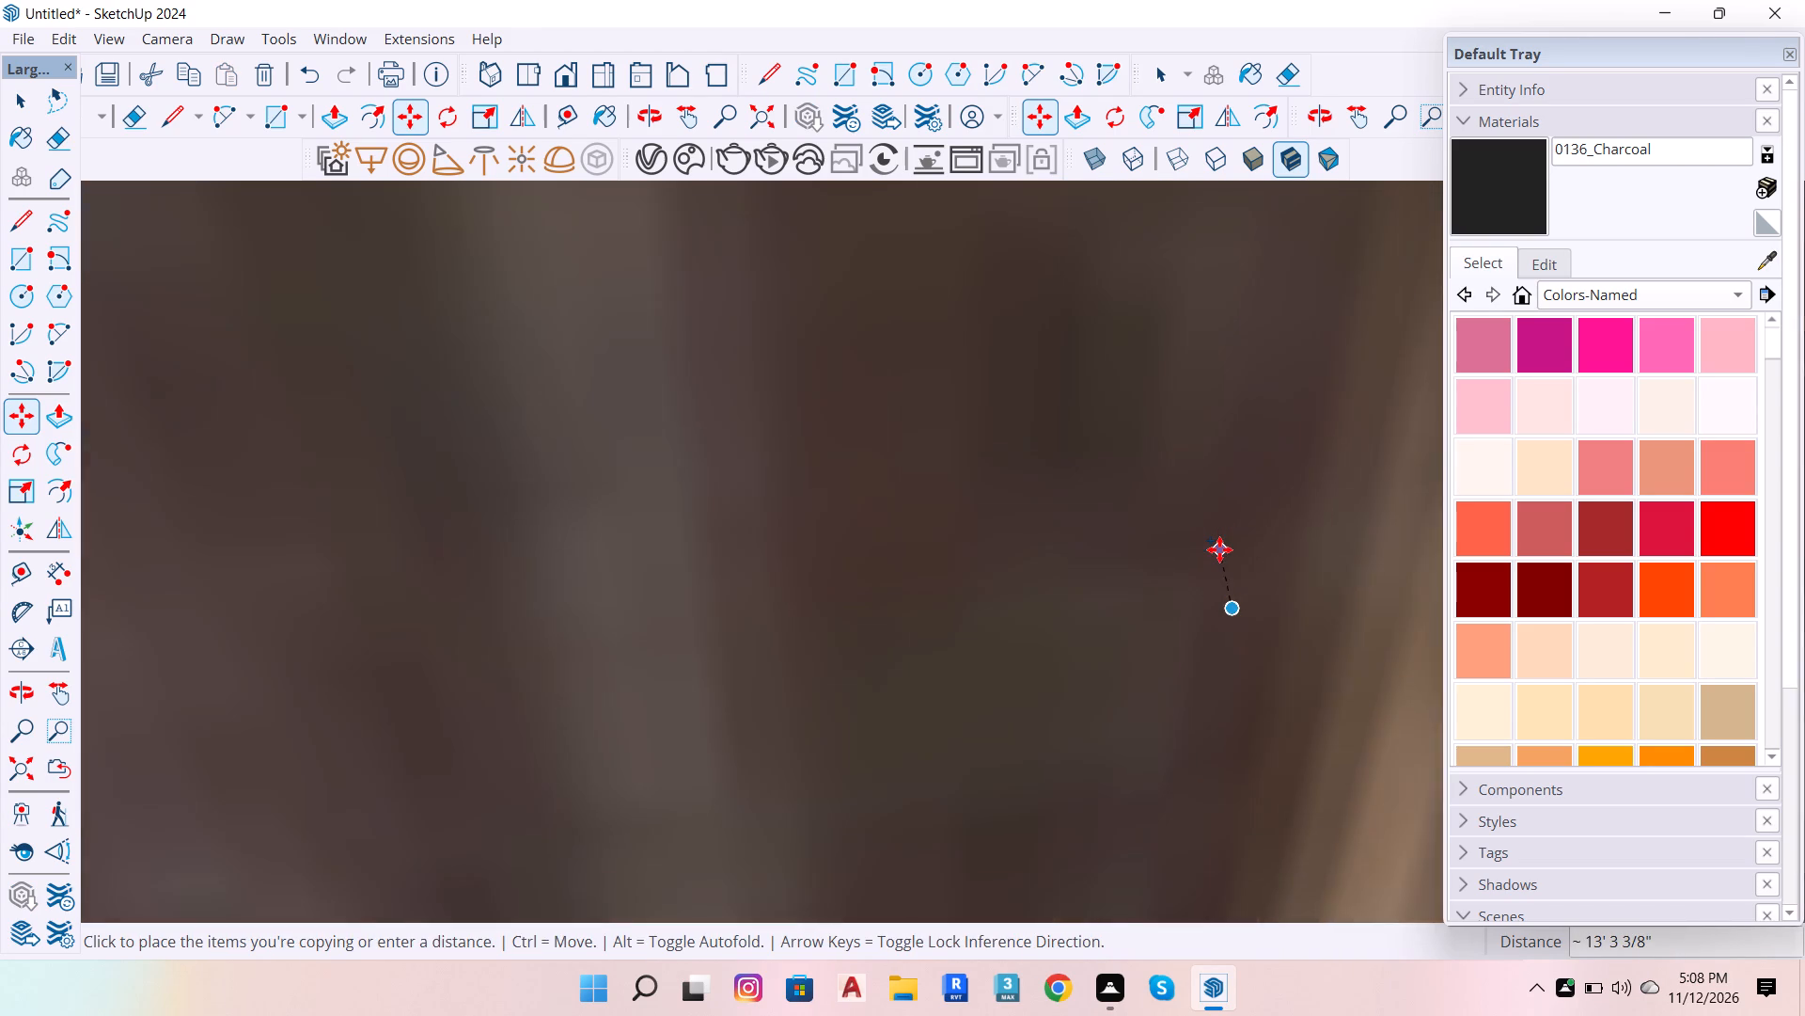
pyautogui.scroll(-3, 1219, 549)
pyautogui.scroll(-20, 1220, 544)
pyautogui.scroll(-17, 1220, 544)
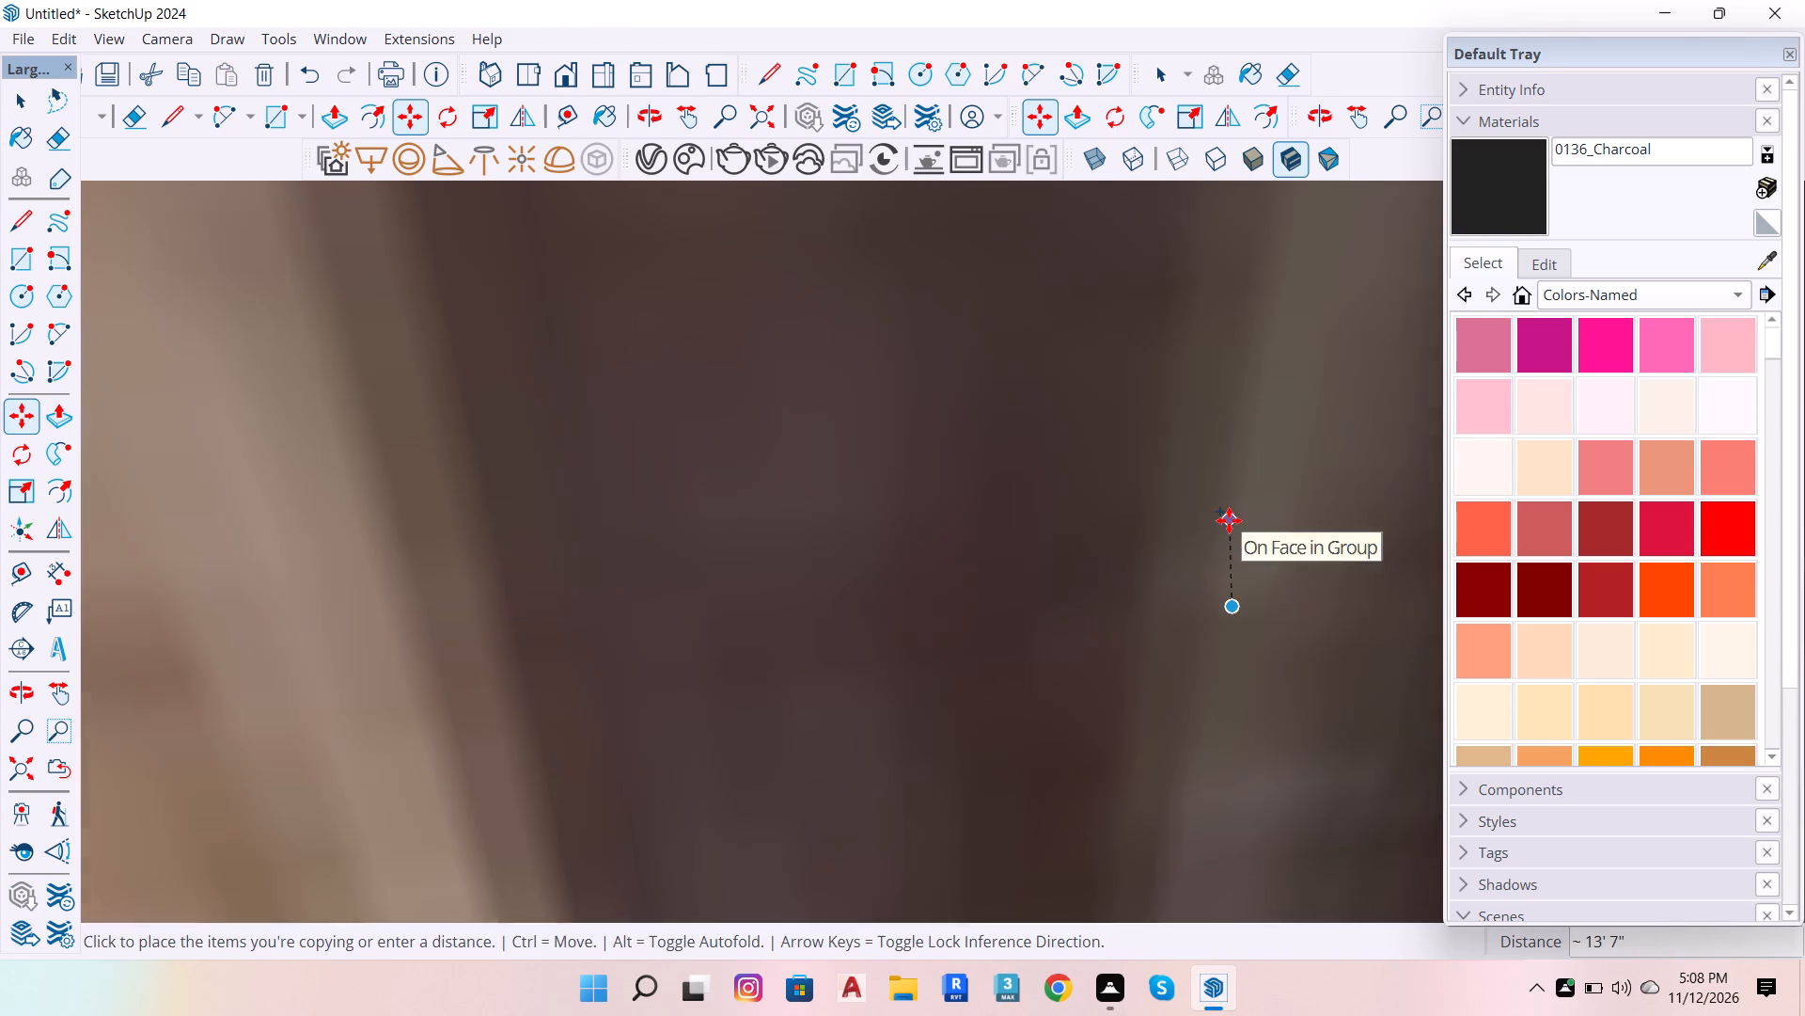
pyautogui.scroll(-20, 1229, 520)
pyautogui.scroll(-16, 1229, 520)
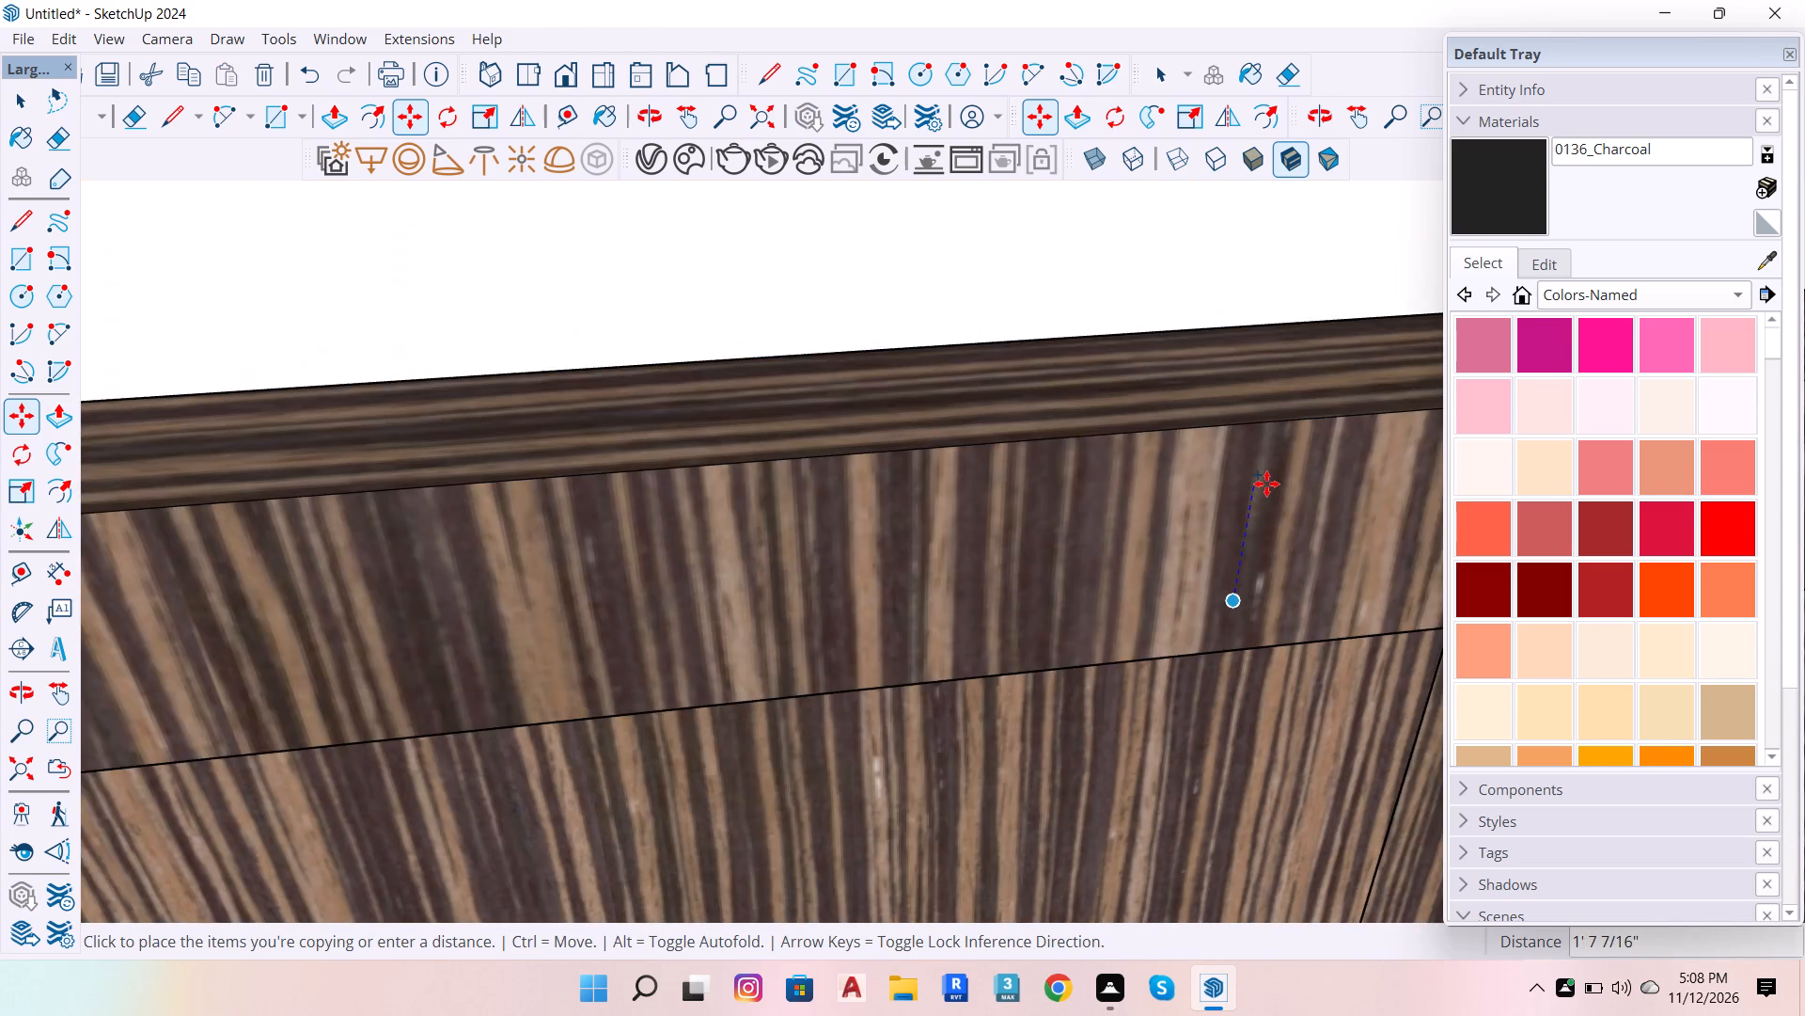
pyautogui.scroll(-20, 1266, 484)
pyautogui.scroll(-19, 1266, 484)
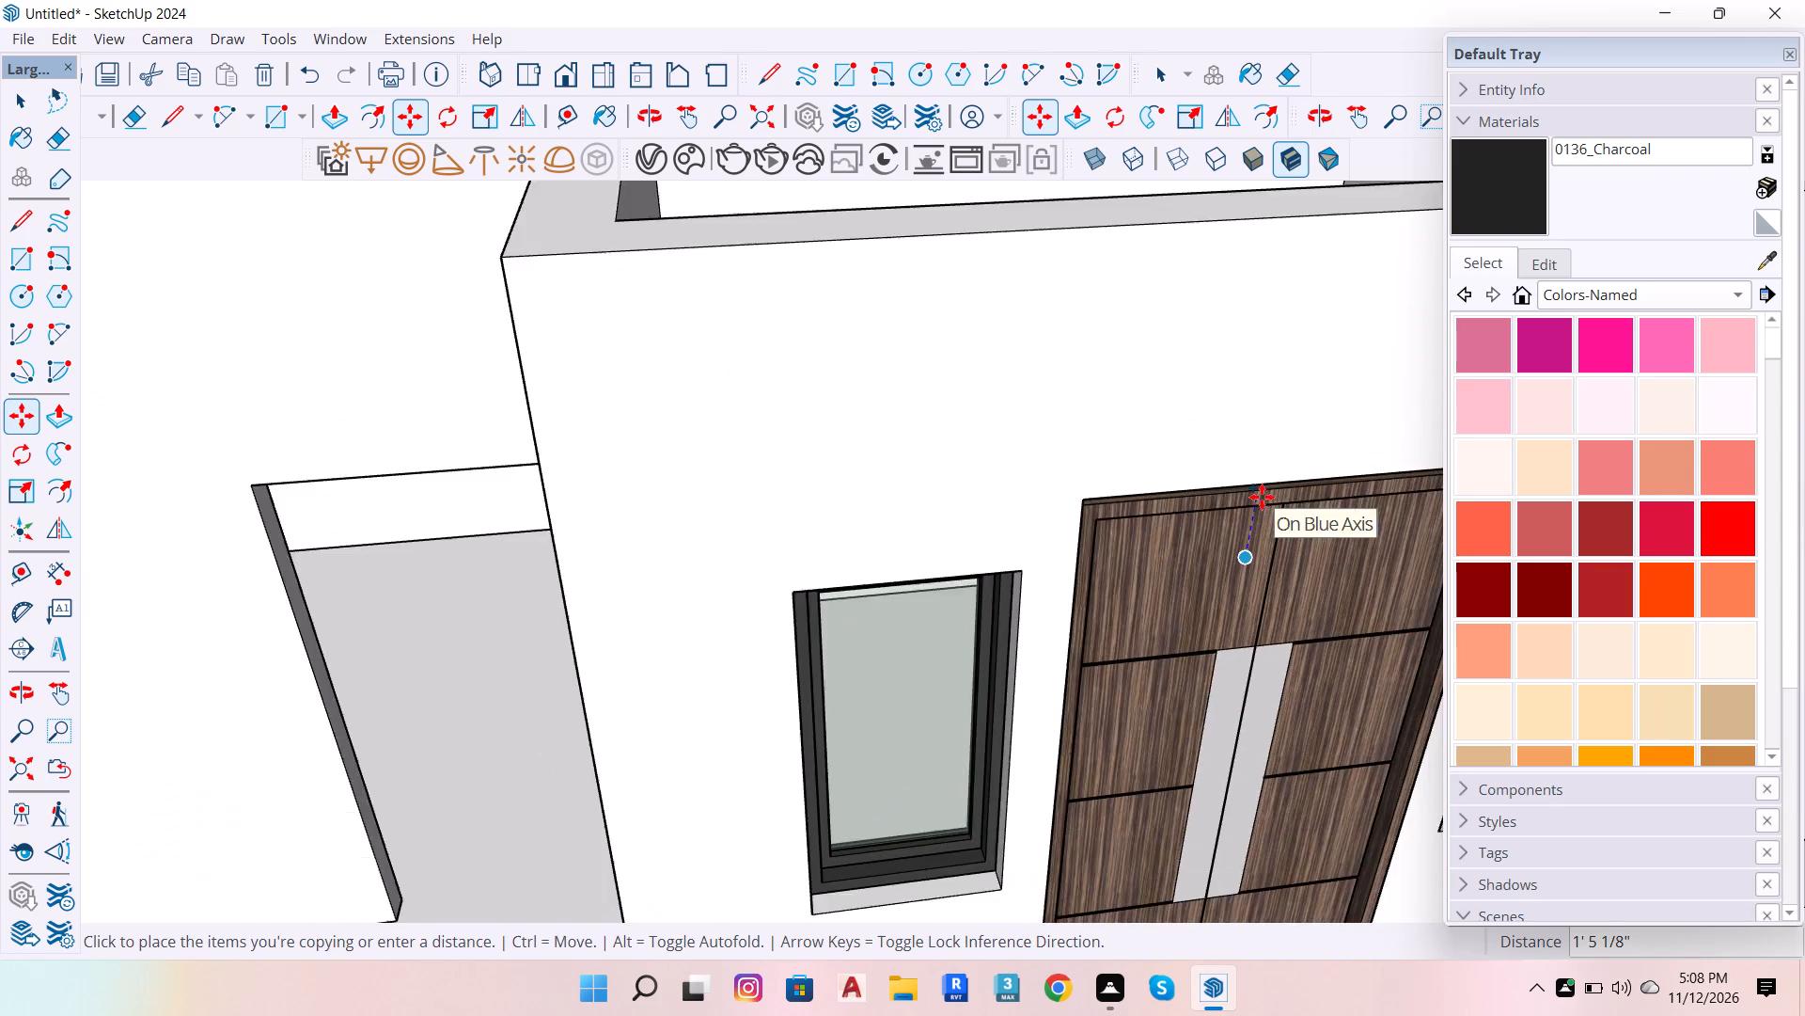
pyautogui.scroll(-15, 1262, 497)
pyautogui.scroll(10, 972, 696)
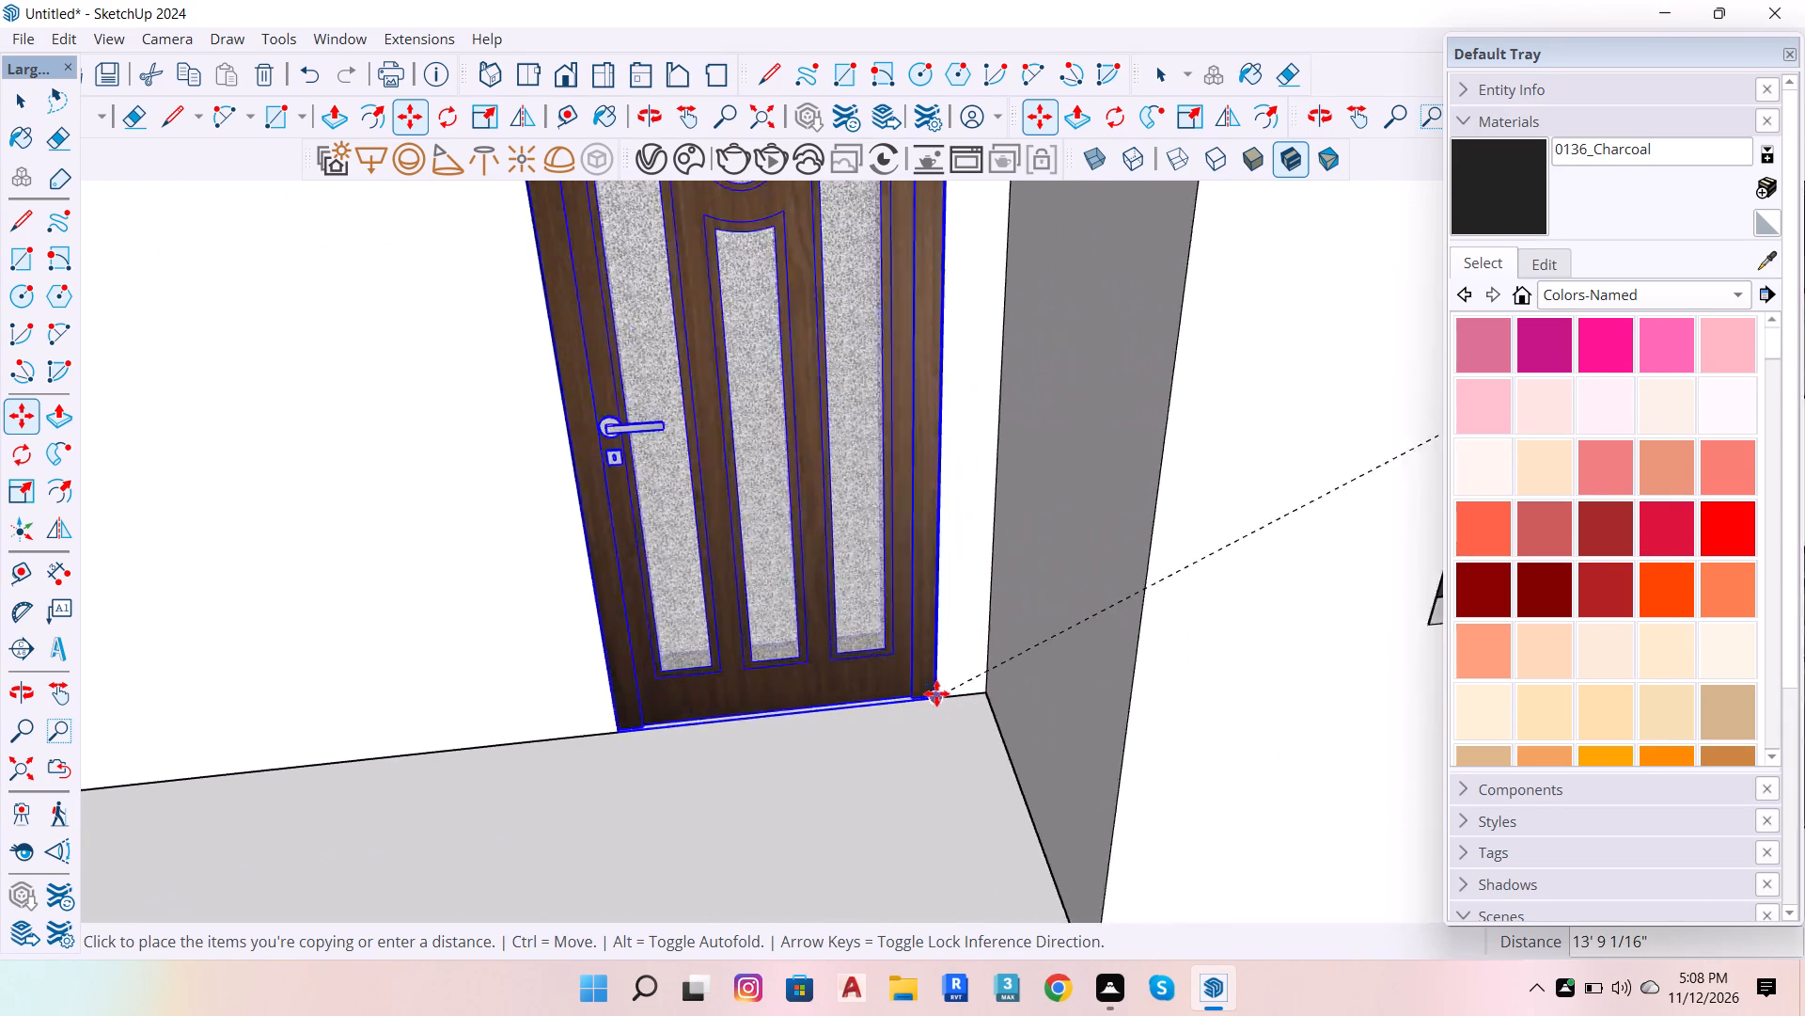
pyautogui.scroll(13, 936, 693)
pyautogui.scroll(15, 925, 687)
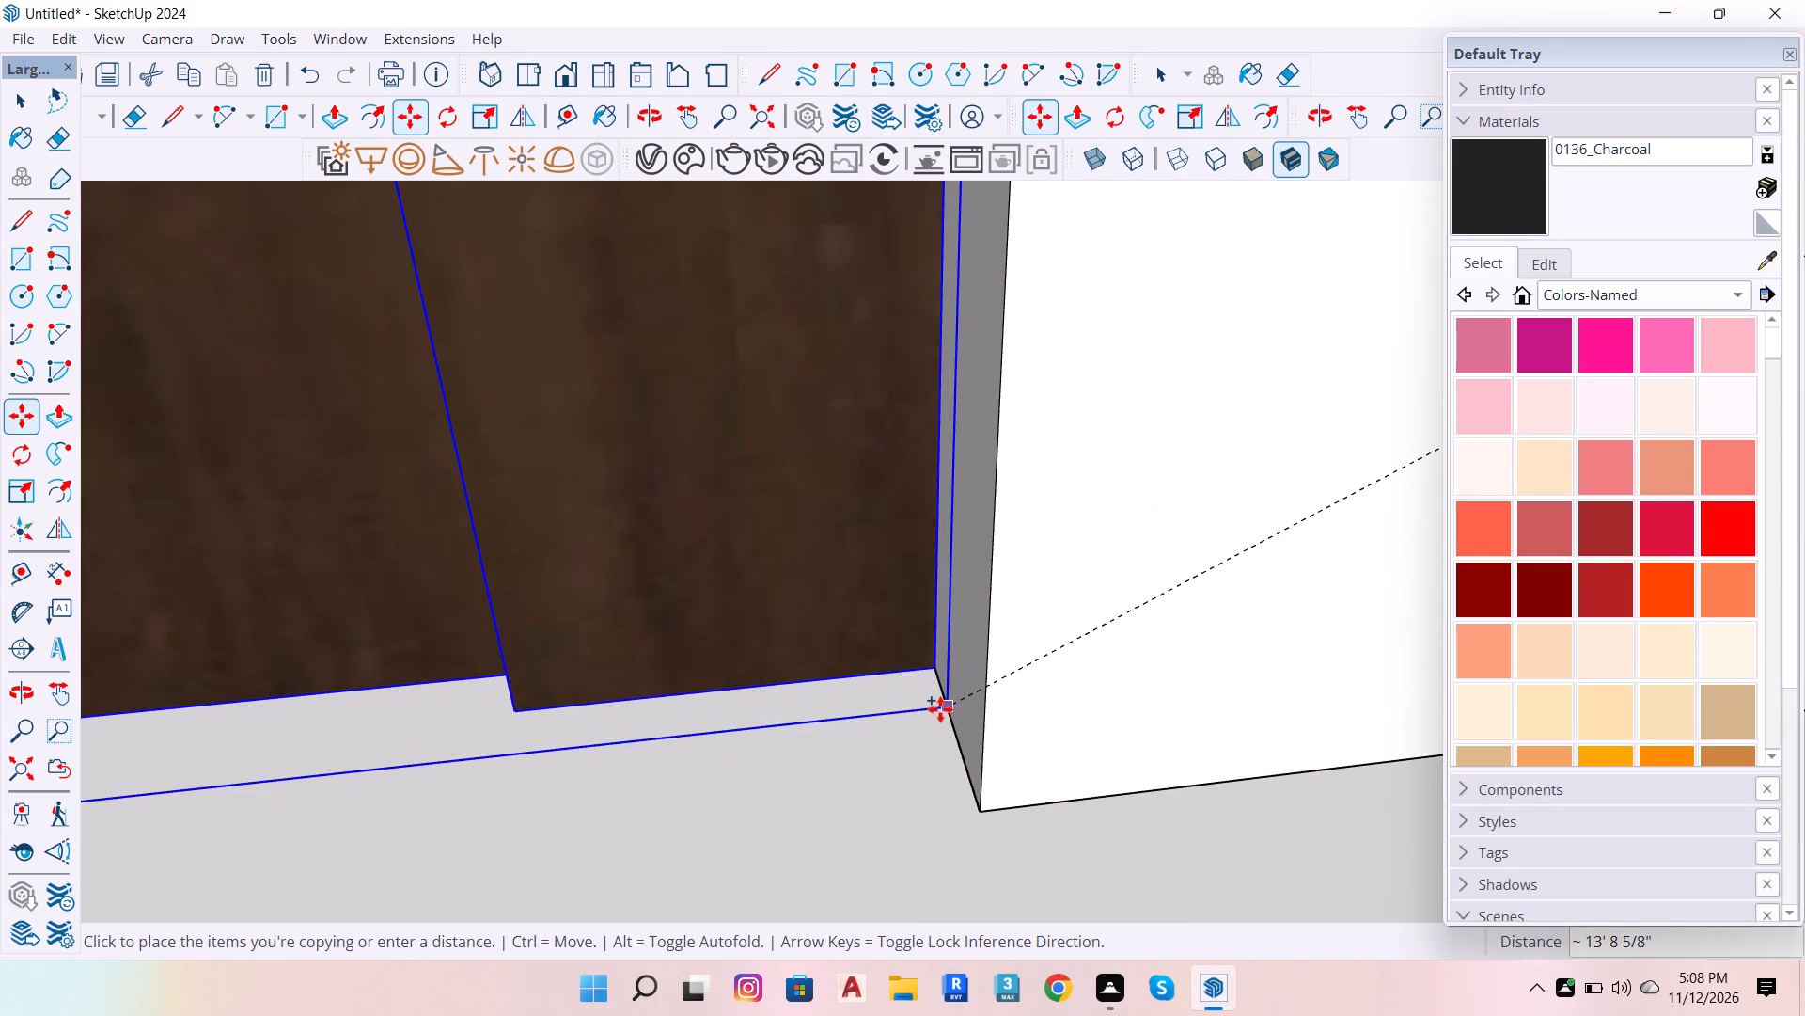
pyautogui.click(940, 709)
pyautogui.scroll(-20, 1006, 668)
pyautogui.scroll(-4, 1006, 668)
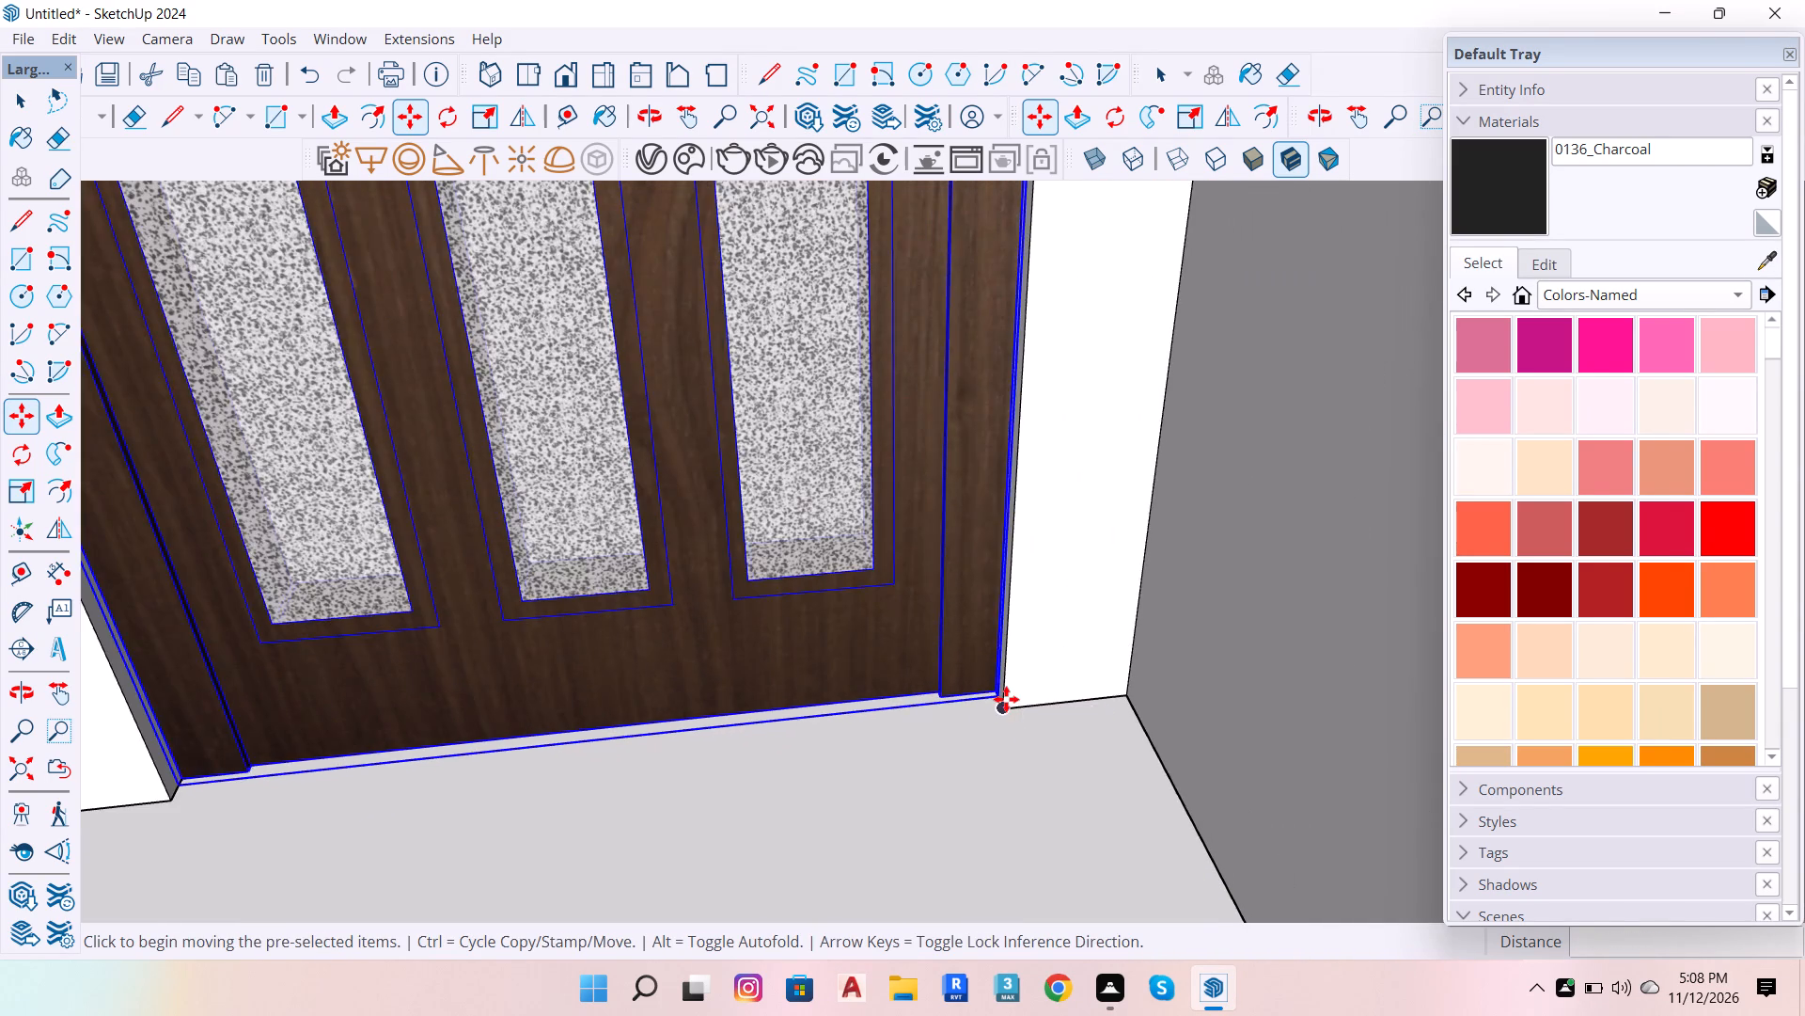
pyautogui.scroll(-8, 1006, 699)
pyautogui.scroll(-19, 998, 722)
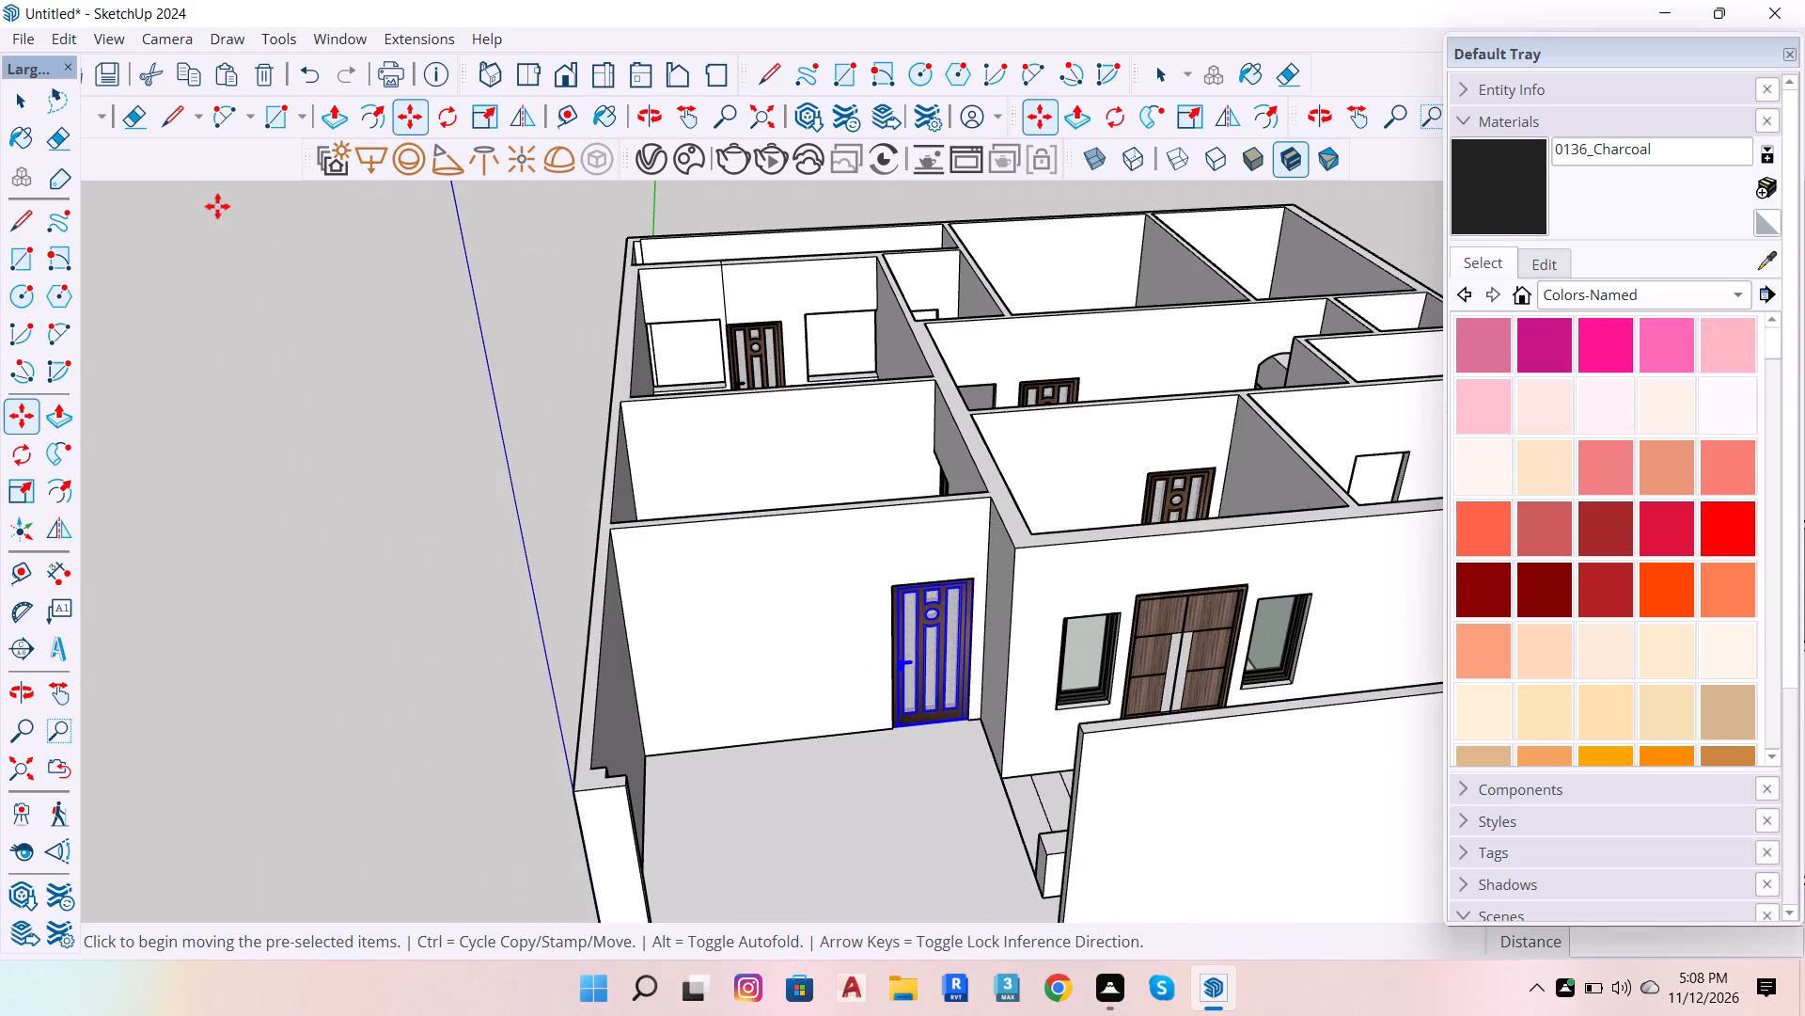
pyautogui.click(20, 79)
pyautogui.click(20, 94)
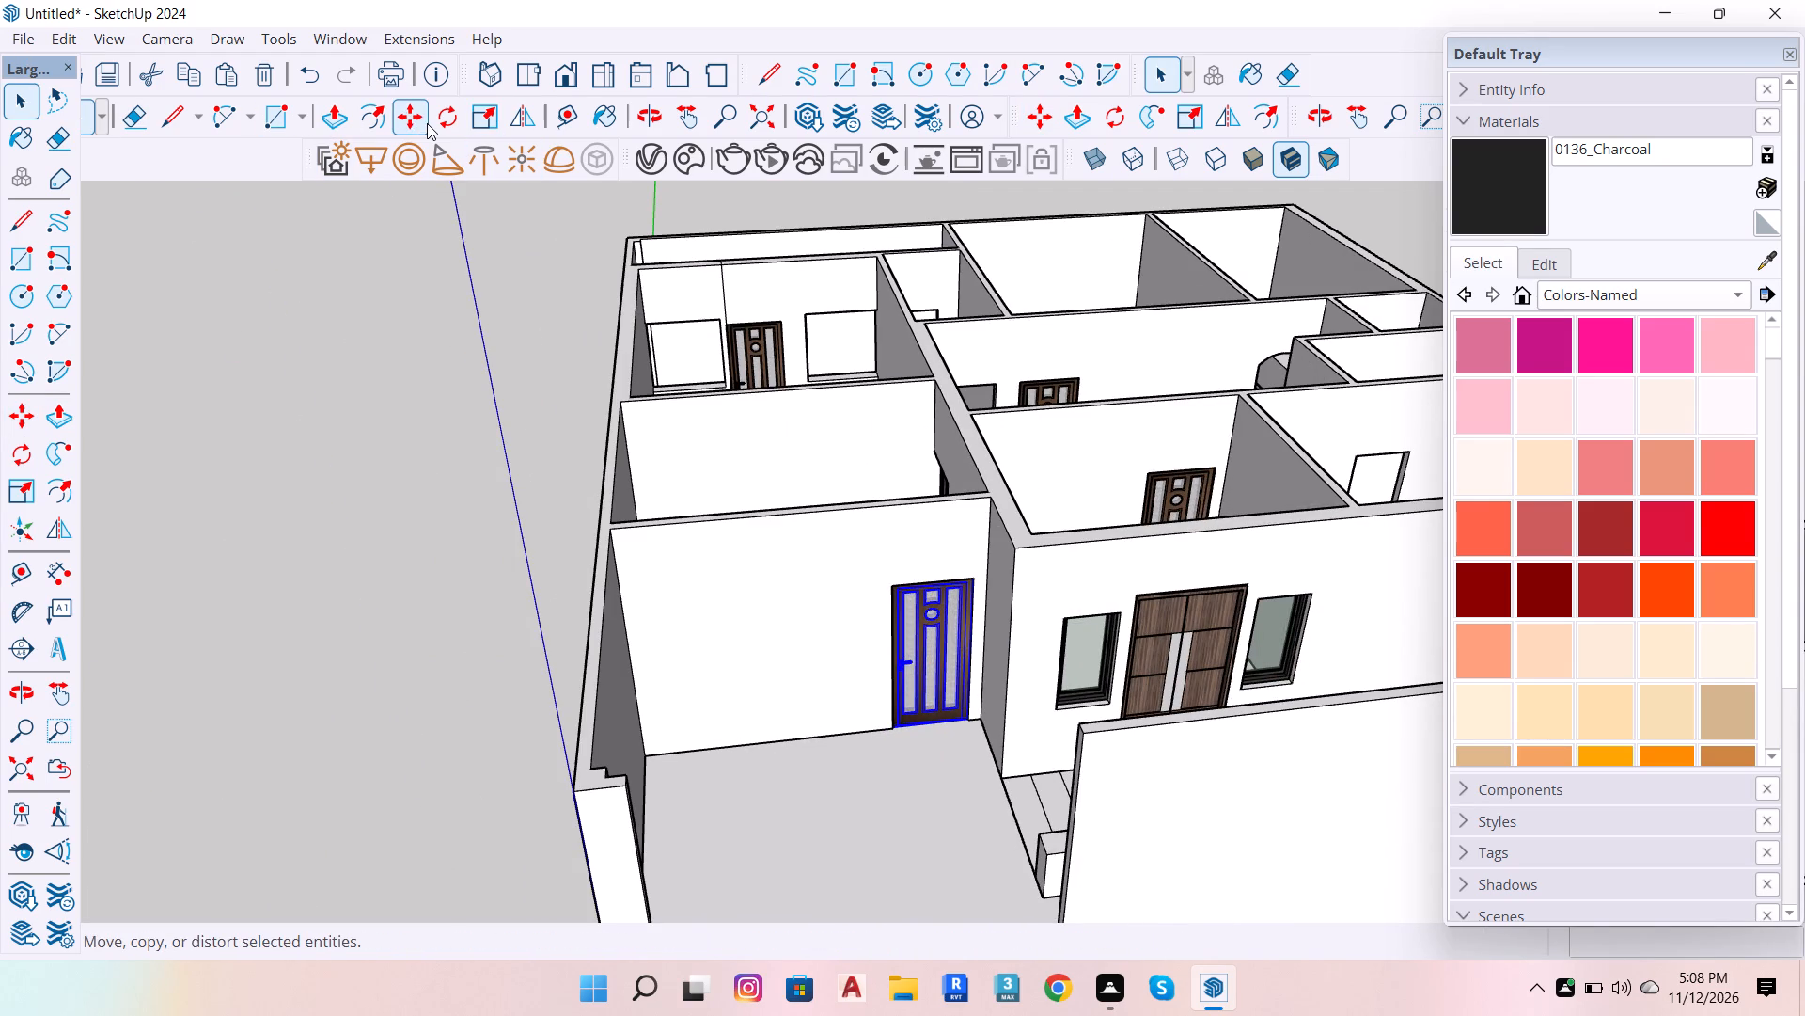
# Examine the placed doors and the remaining openings around the central hall from above.
pyautogui.click(658, 100)
pyautogui.moveTo(337, 515); pyautogui.dragTo(637, 631)
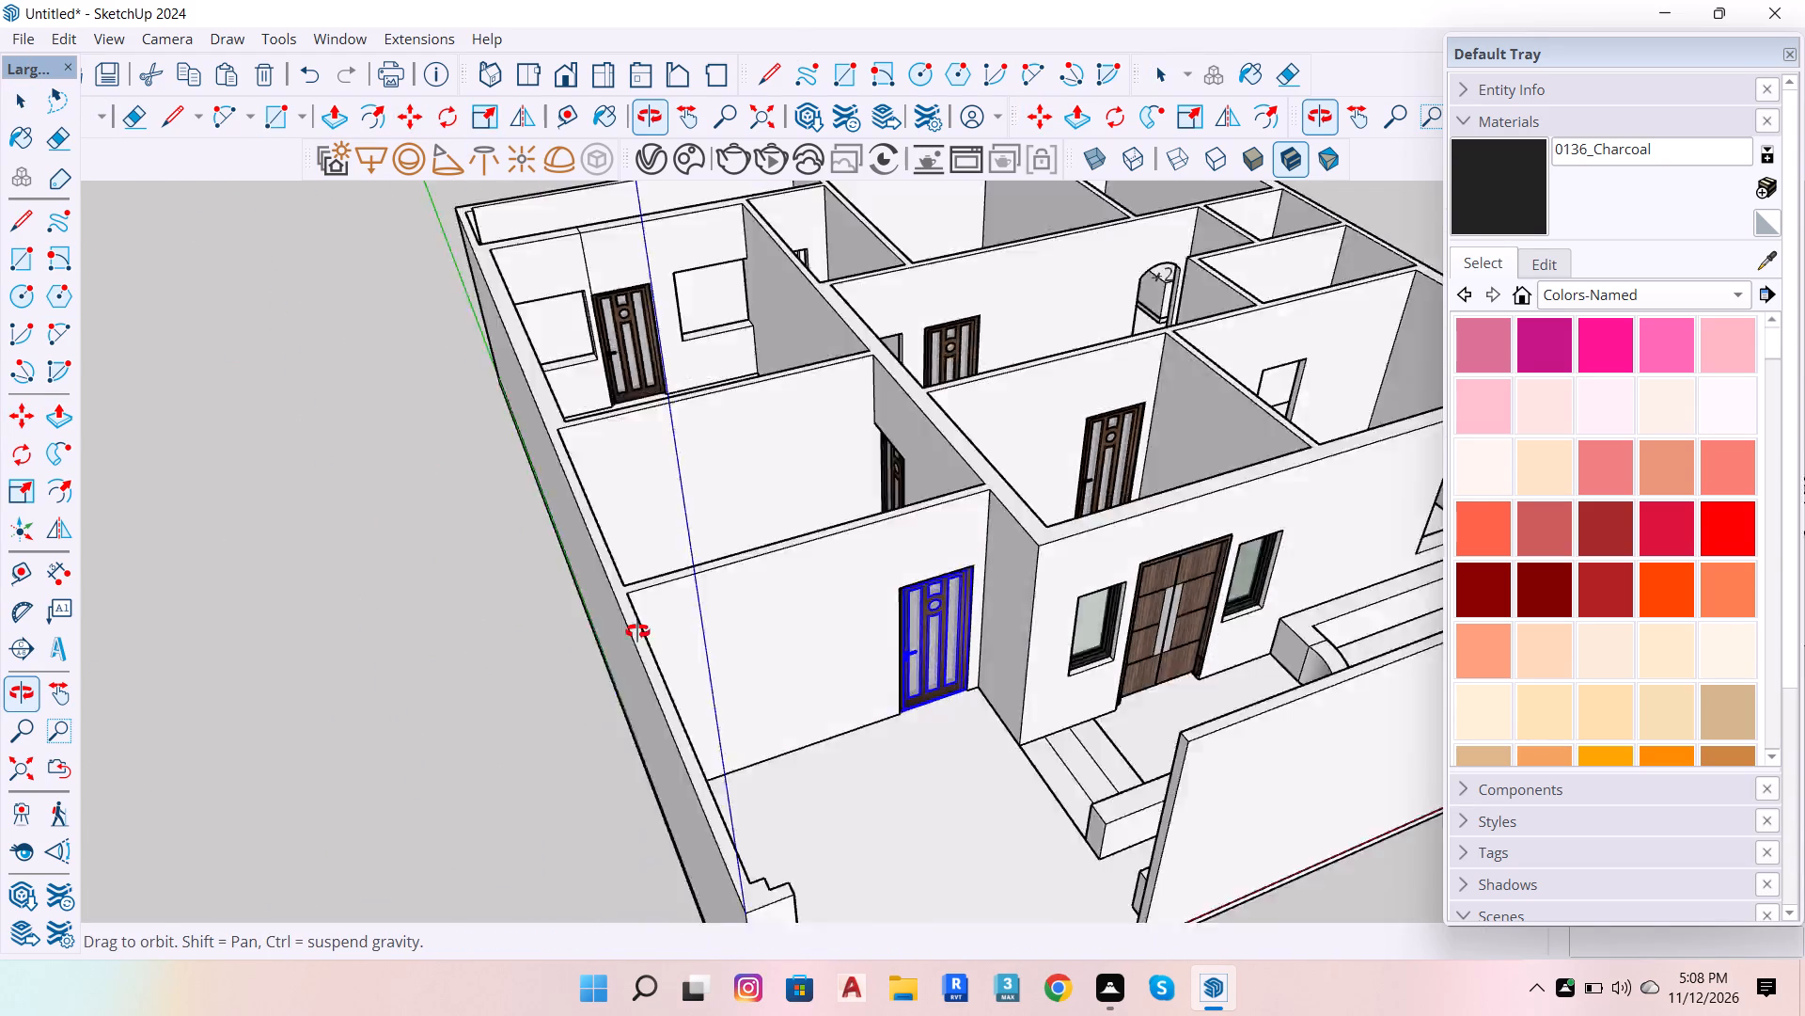
pyautogui.moveTo(637, 631); pyautogui.dragTo(1117, 594)
pyautogui.scroll(5, 658, 466)
pyautogui.moveTo(503, 513); pyautogui.dragTo(1271, 686)
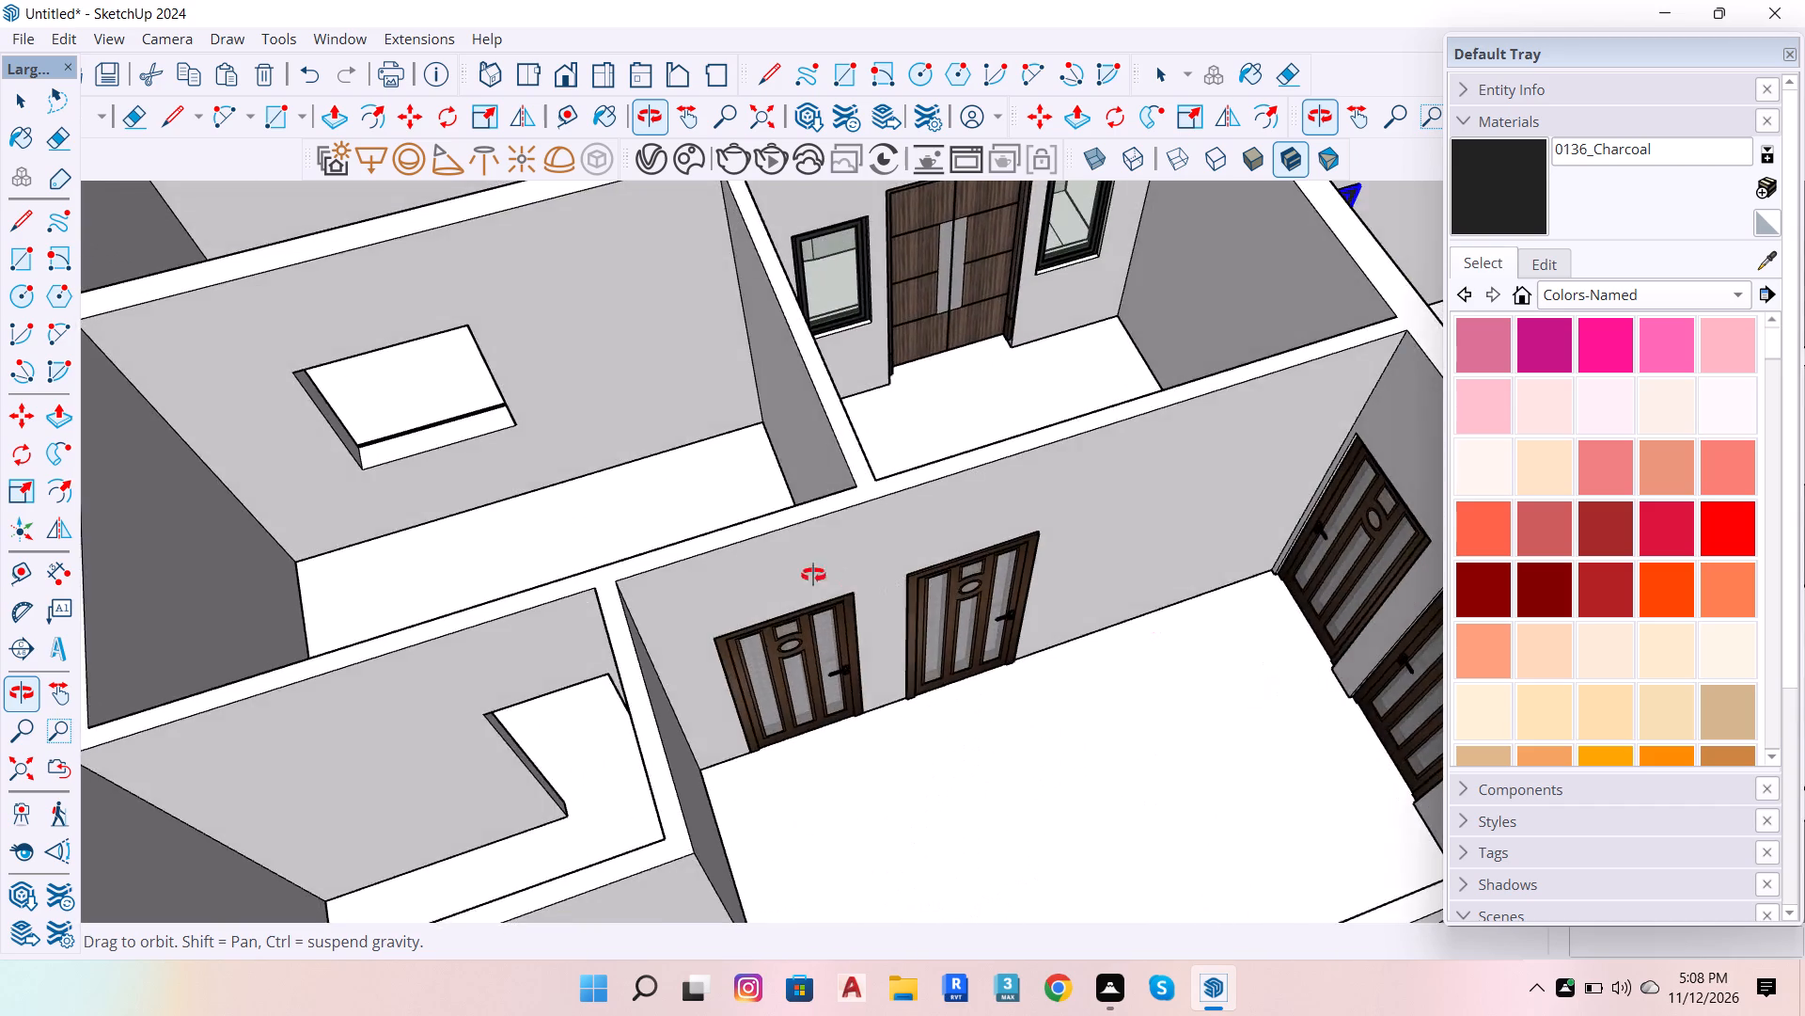
pyautogui.scroll(-8, 786, 570)
pyautogui.moveTo(738, 673); pyautogui.dragTo(1114, 666)
pyautogui.scroll(6, 1138, 536)
pyautogui.scroll(-3, 1038, 650)
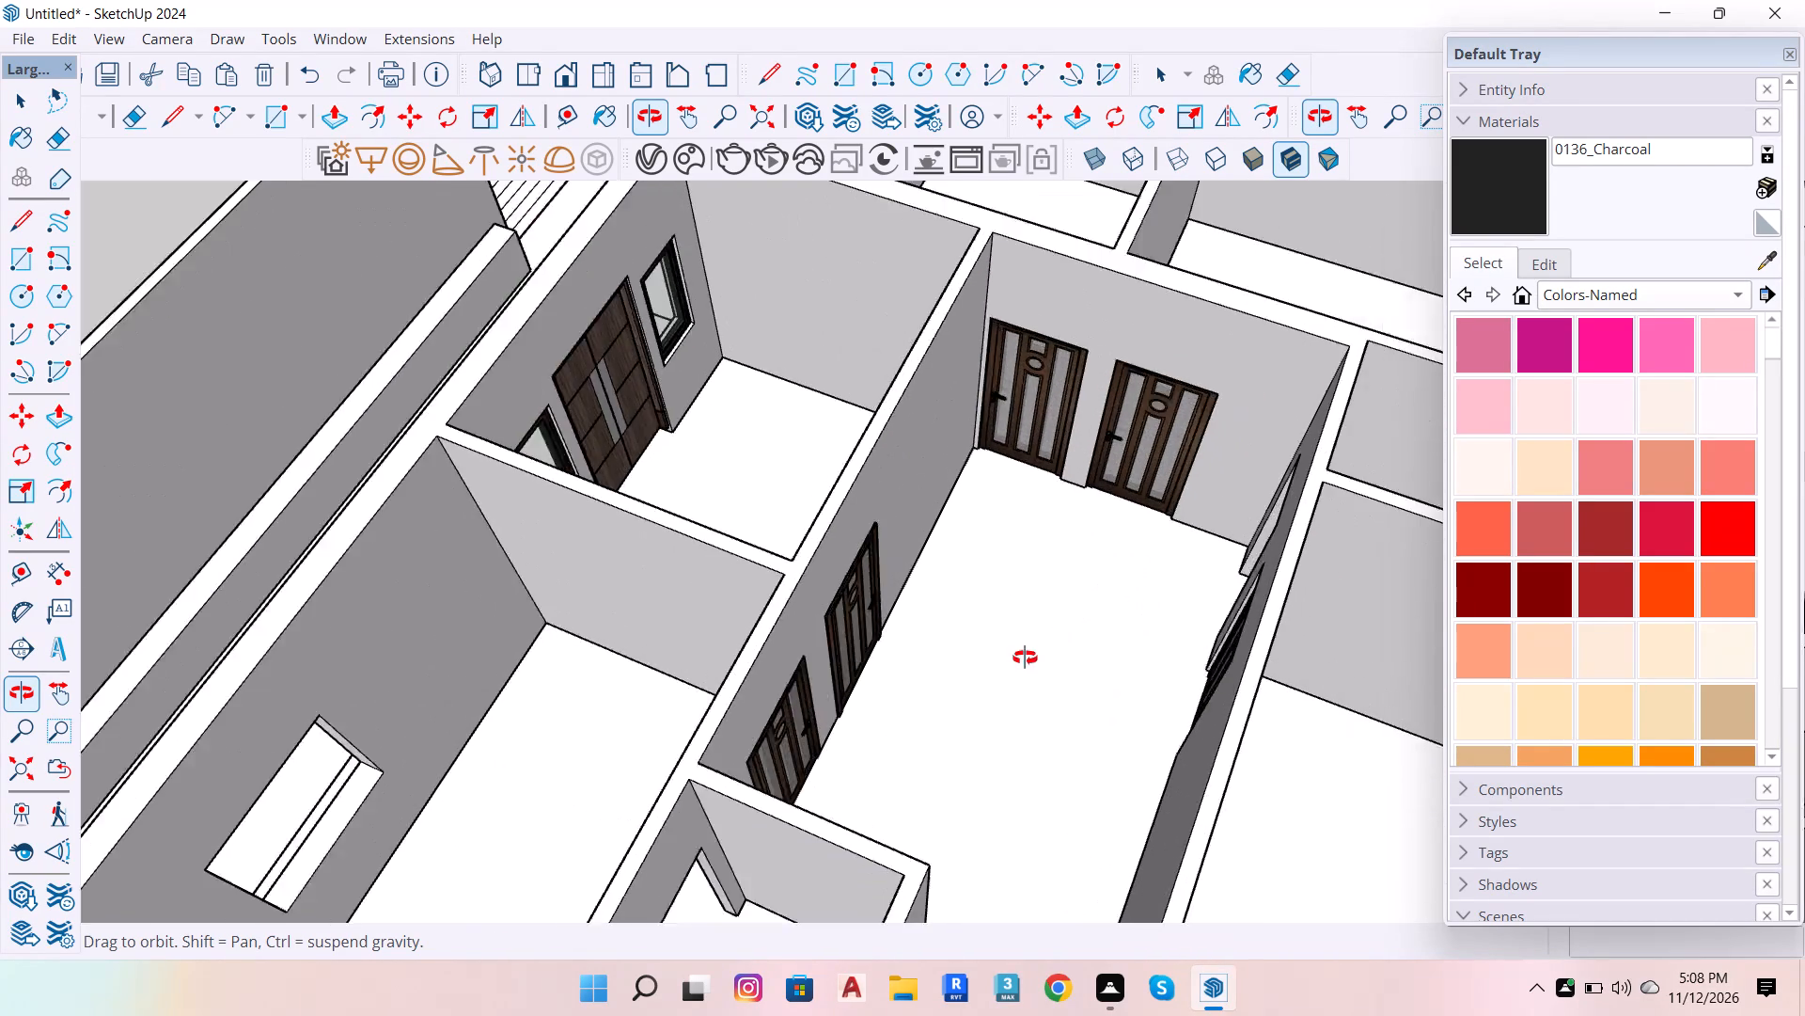
pyautogui.scroll(-3, 1025, 658)
pyautogui.moveTo(952, 728); pyautogui.dragTo(981, 842)
pyautogui.scroll(-7, 1026, 654)
pyautogui.scroll(6, 1102, 800)
pyautogui.moveTo(936, 767); pyautogui.dragTo(954, 892)
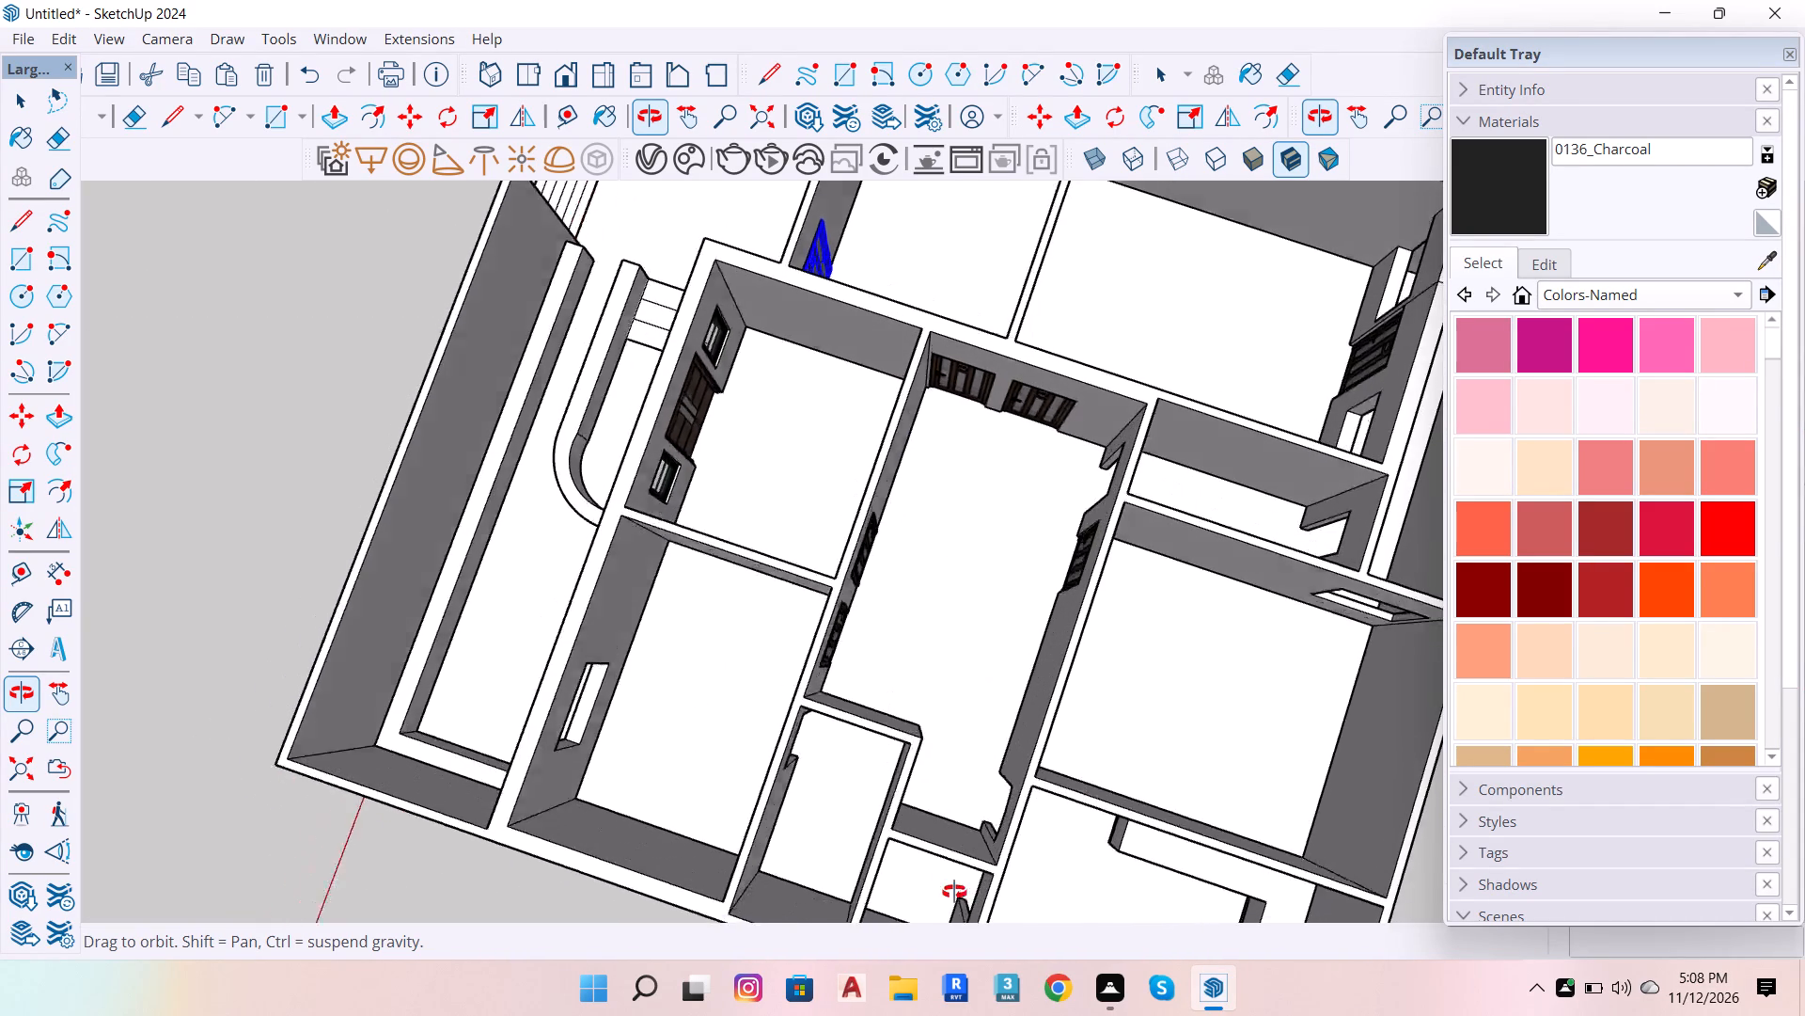
pyautogui.moveTo(954, 892); pyautogui.dragTo(954, 897)
pyautogui.scroll(7, 991, 874)
pyautogui.scroll(3, 961, 776)
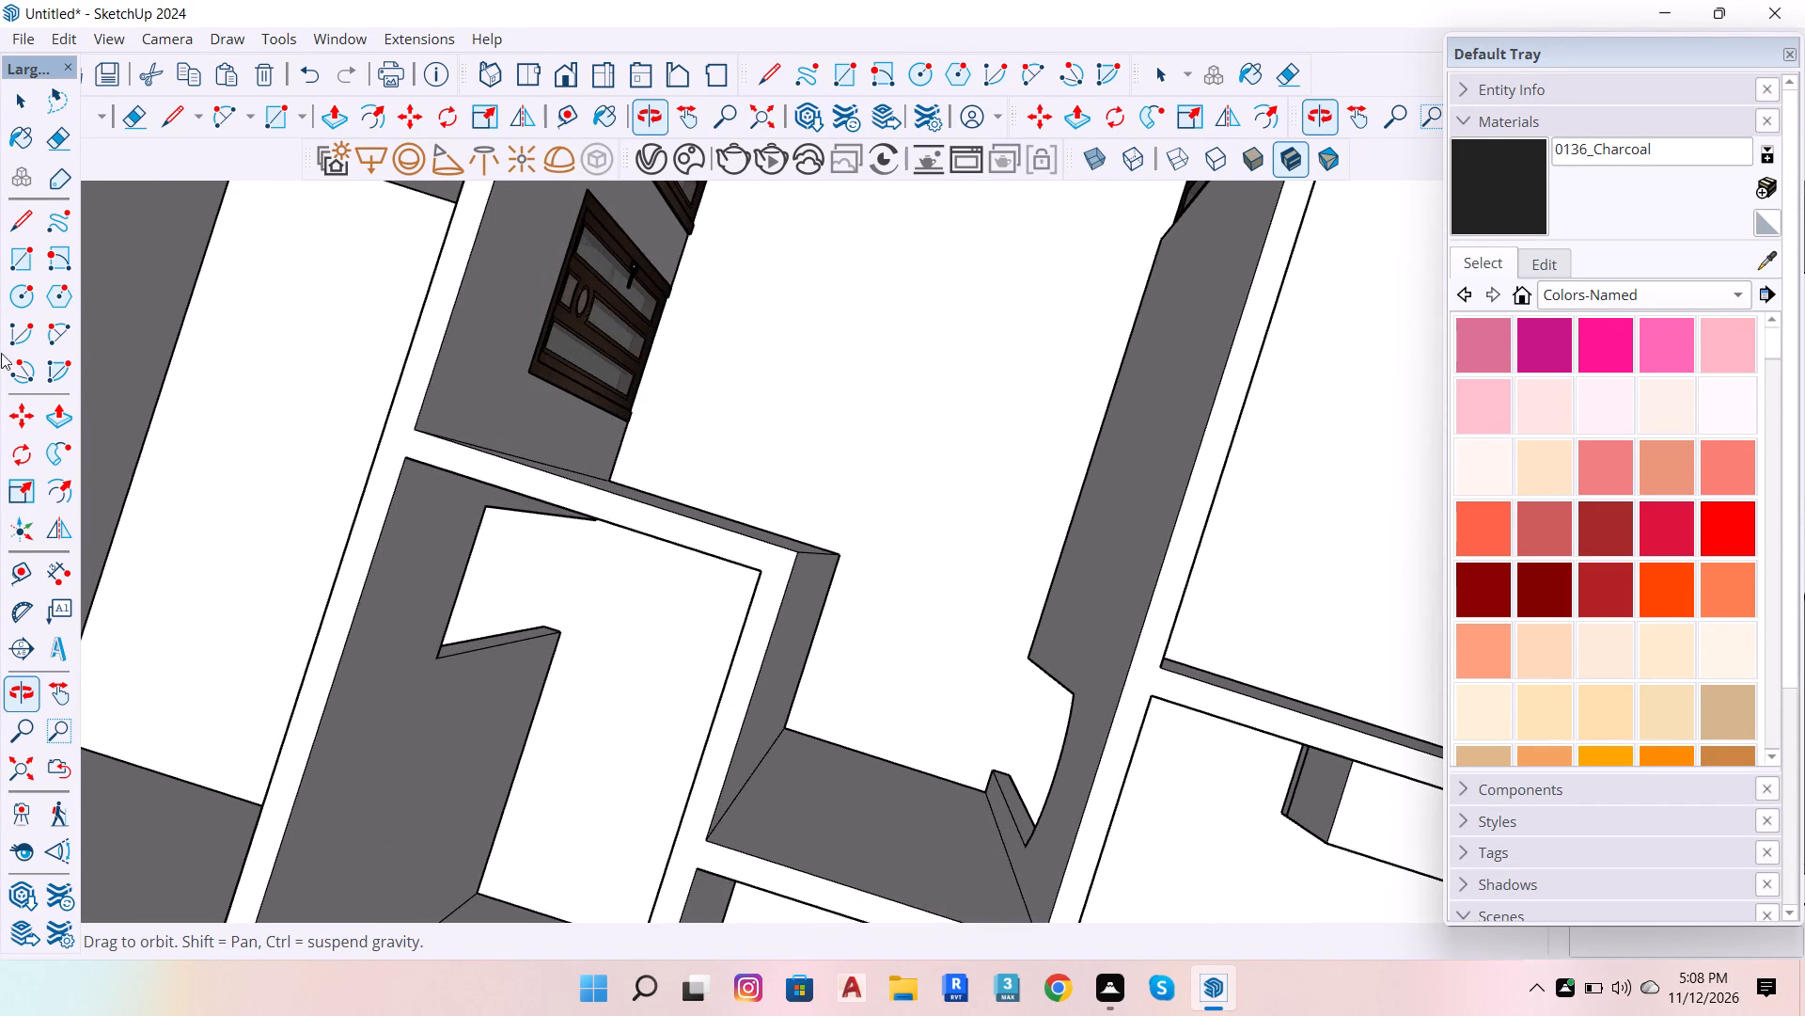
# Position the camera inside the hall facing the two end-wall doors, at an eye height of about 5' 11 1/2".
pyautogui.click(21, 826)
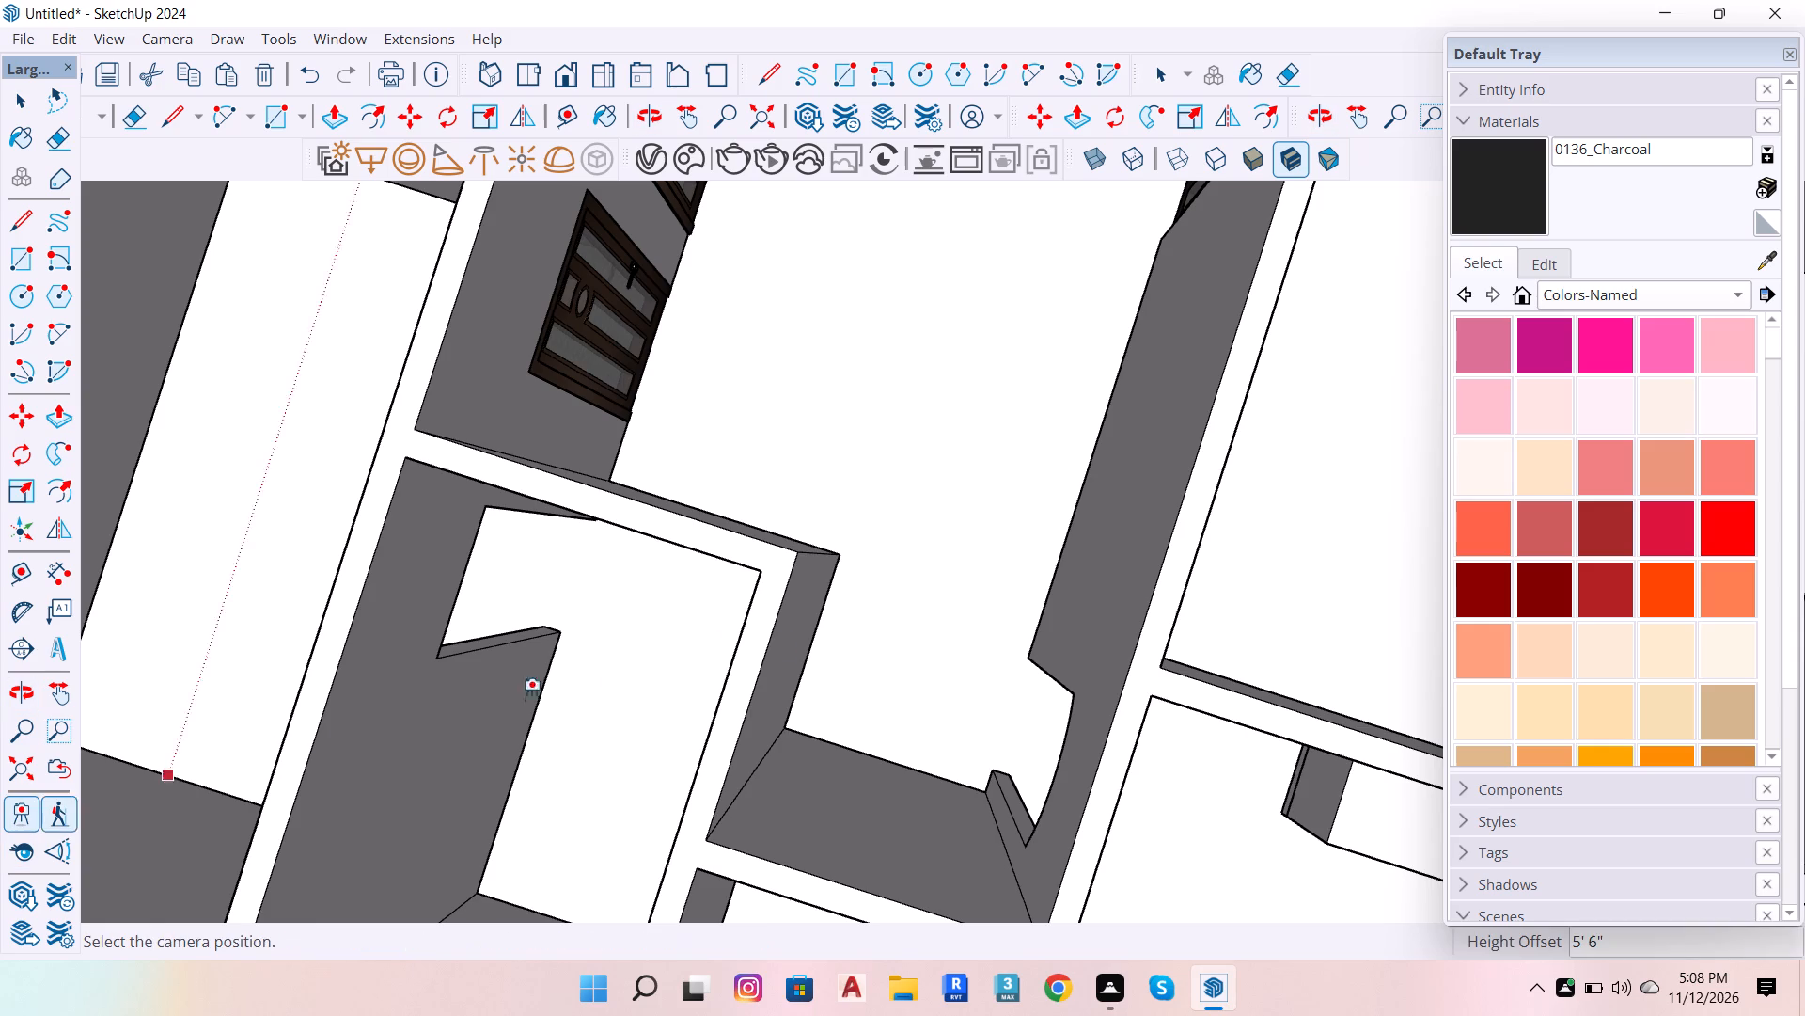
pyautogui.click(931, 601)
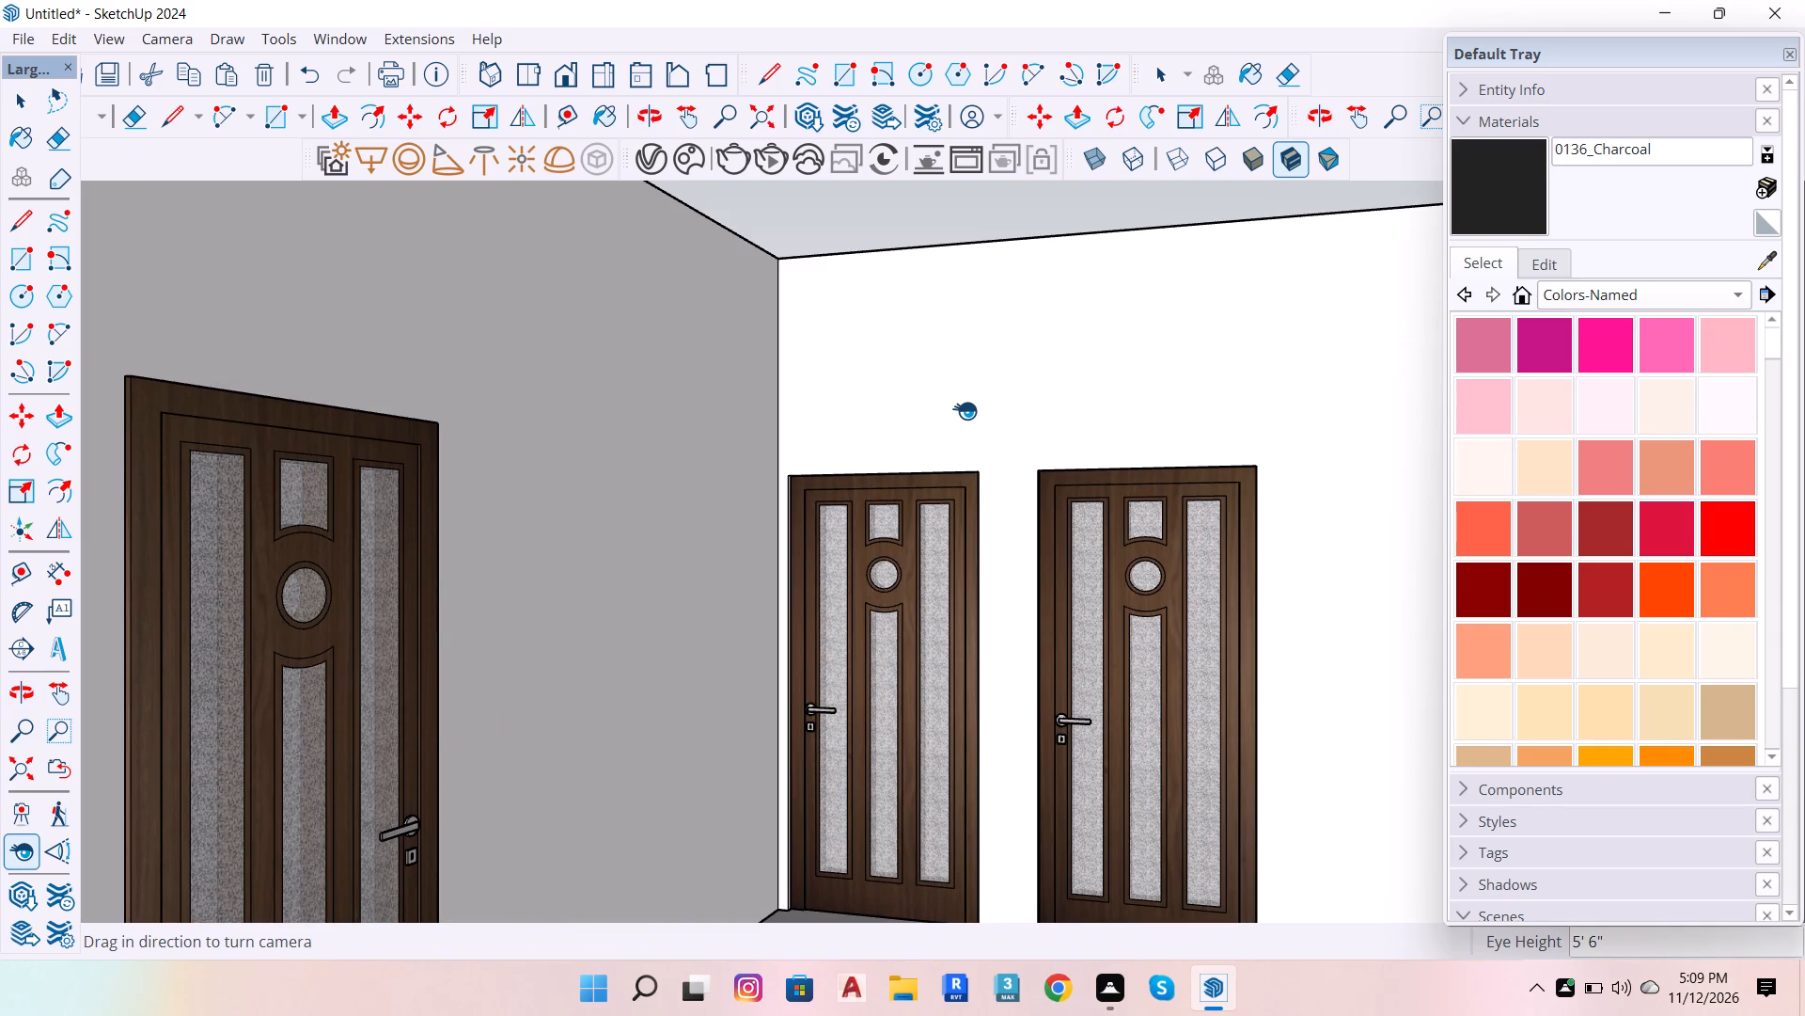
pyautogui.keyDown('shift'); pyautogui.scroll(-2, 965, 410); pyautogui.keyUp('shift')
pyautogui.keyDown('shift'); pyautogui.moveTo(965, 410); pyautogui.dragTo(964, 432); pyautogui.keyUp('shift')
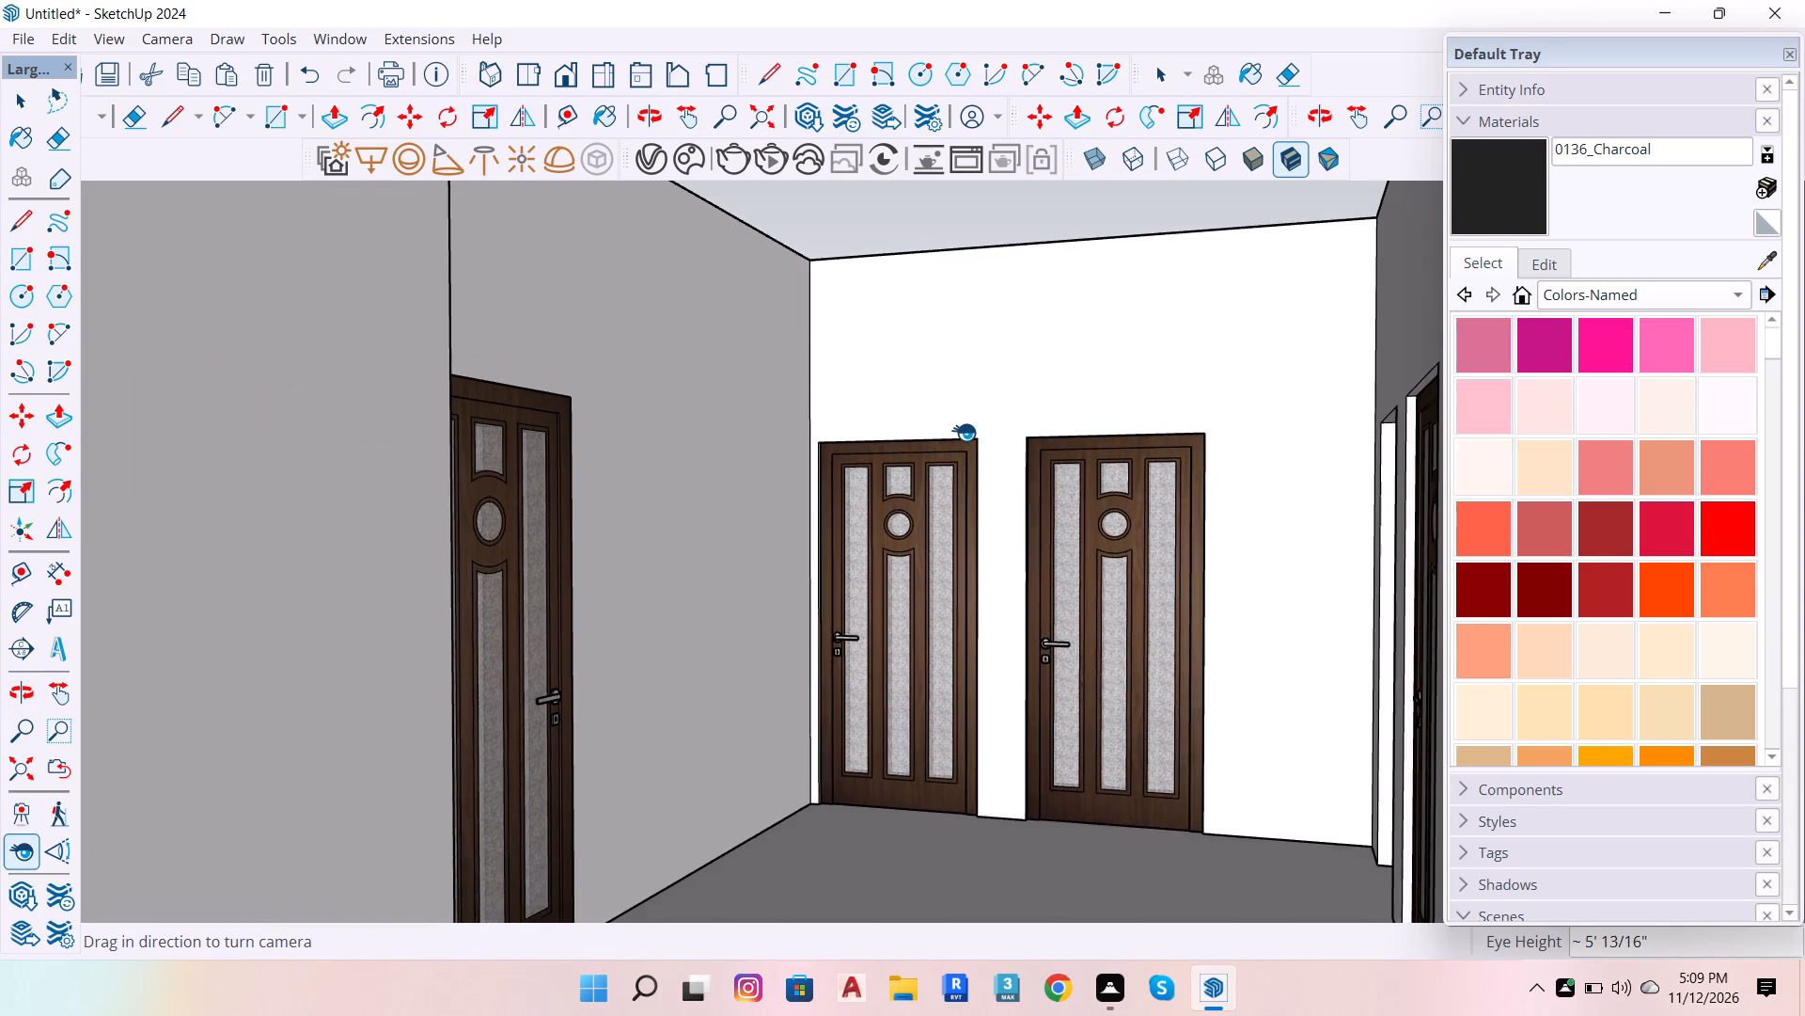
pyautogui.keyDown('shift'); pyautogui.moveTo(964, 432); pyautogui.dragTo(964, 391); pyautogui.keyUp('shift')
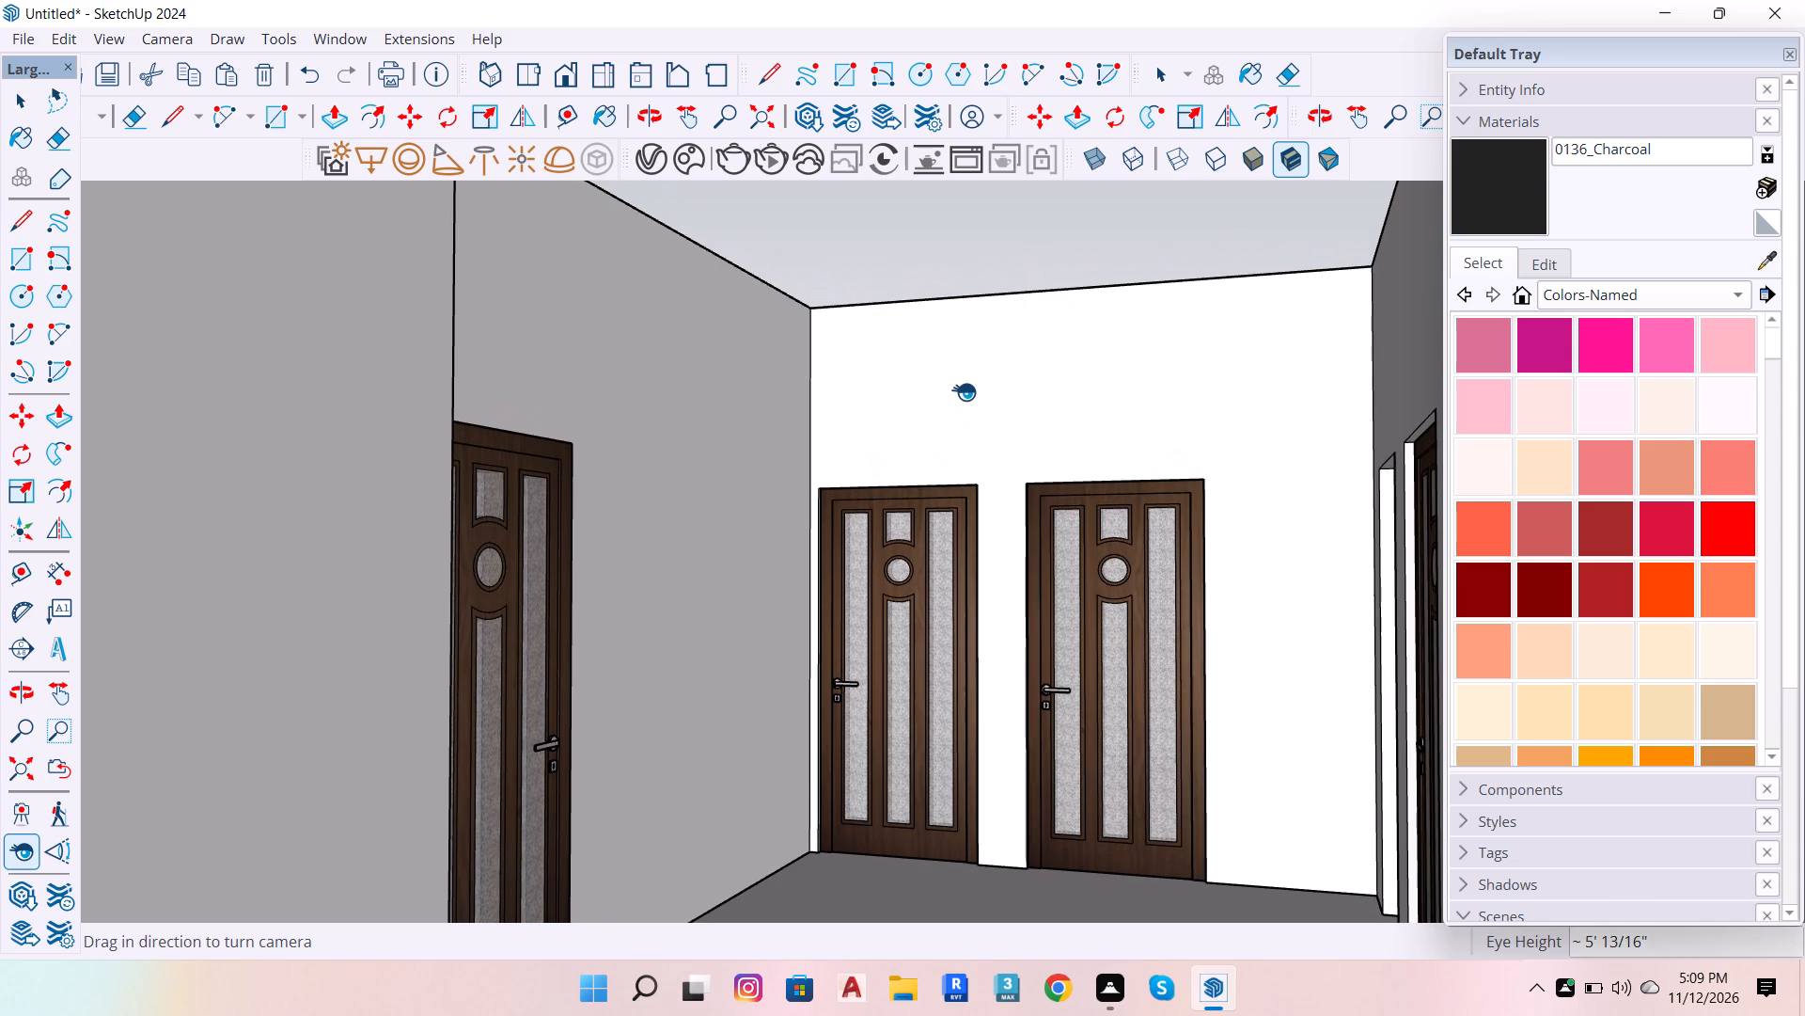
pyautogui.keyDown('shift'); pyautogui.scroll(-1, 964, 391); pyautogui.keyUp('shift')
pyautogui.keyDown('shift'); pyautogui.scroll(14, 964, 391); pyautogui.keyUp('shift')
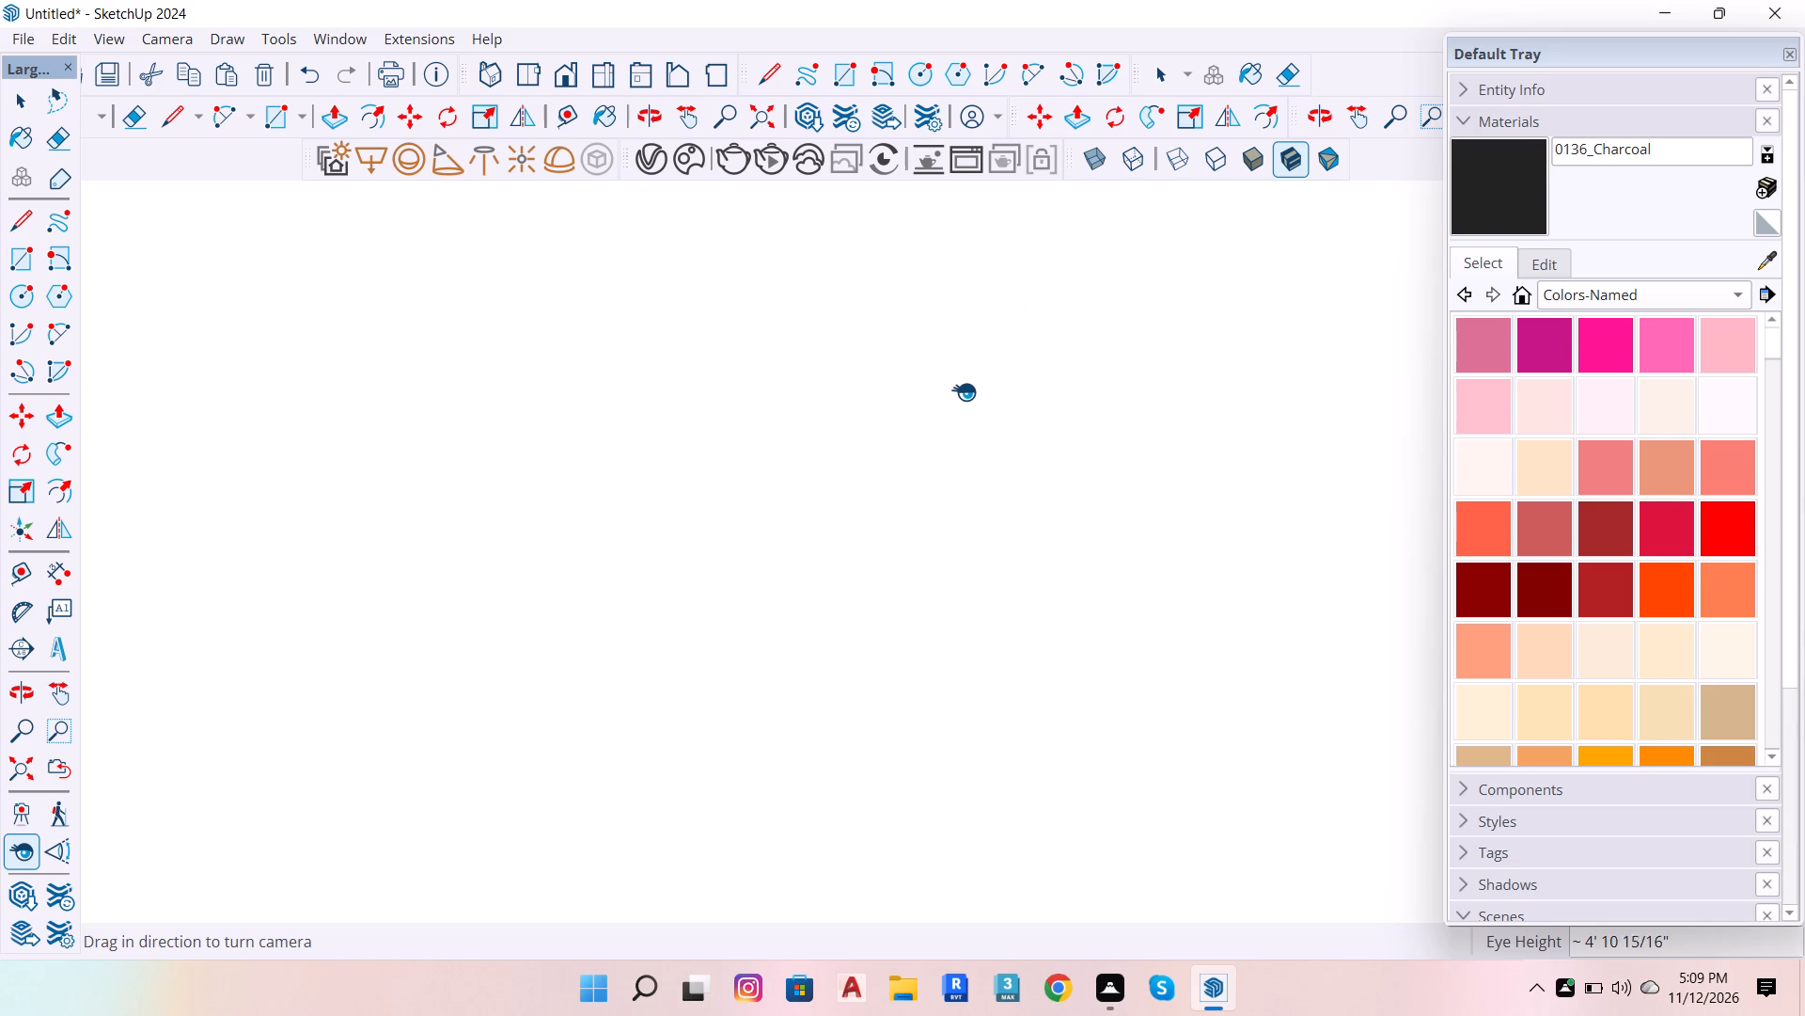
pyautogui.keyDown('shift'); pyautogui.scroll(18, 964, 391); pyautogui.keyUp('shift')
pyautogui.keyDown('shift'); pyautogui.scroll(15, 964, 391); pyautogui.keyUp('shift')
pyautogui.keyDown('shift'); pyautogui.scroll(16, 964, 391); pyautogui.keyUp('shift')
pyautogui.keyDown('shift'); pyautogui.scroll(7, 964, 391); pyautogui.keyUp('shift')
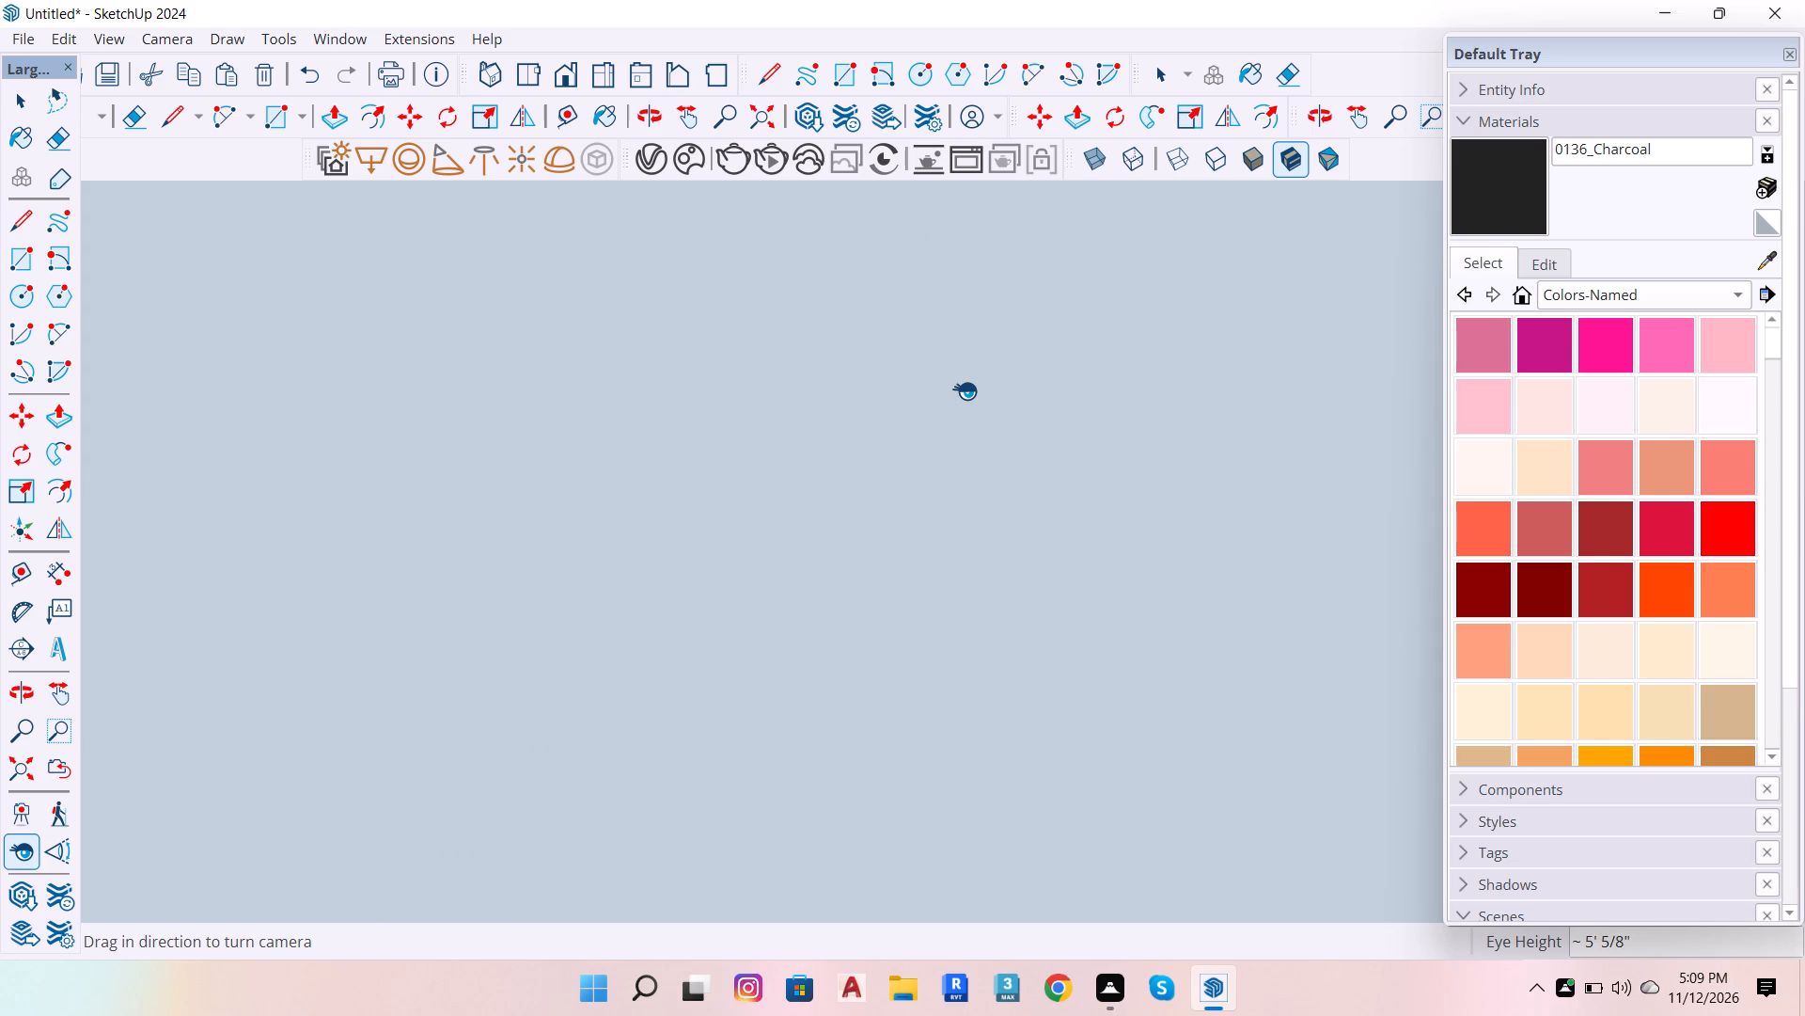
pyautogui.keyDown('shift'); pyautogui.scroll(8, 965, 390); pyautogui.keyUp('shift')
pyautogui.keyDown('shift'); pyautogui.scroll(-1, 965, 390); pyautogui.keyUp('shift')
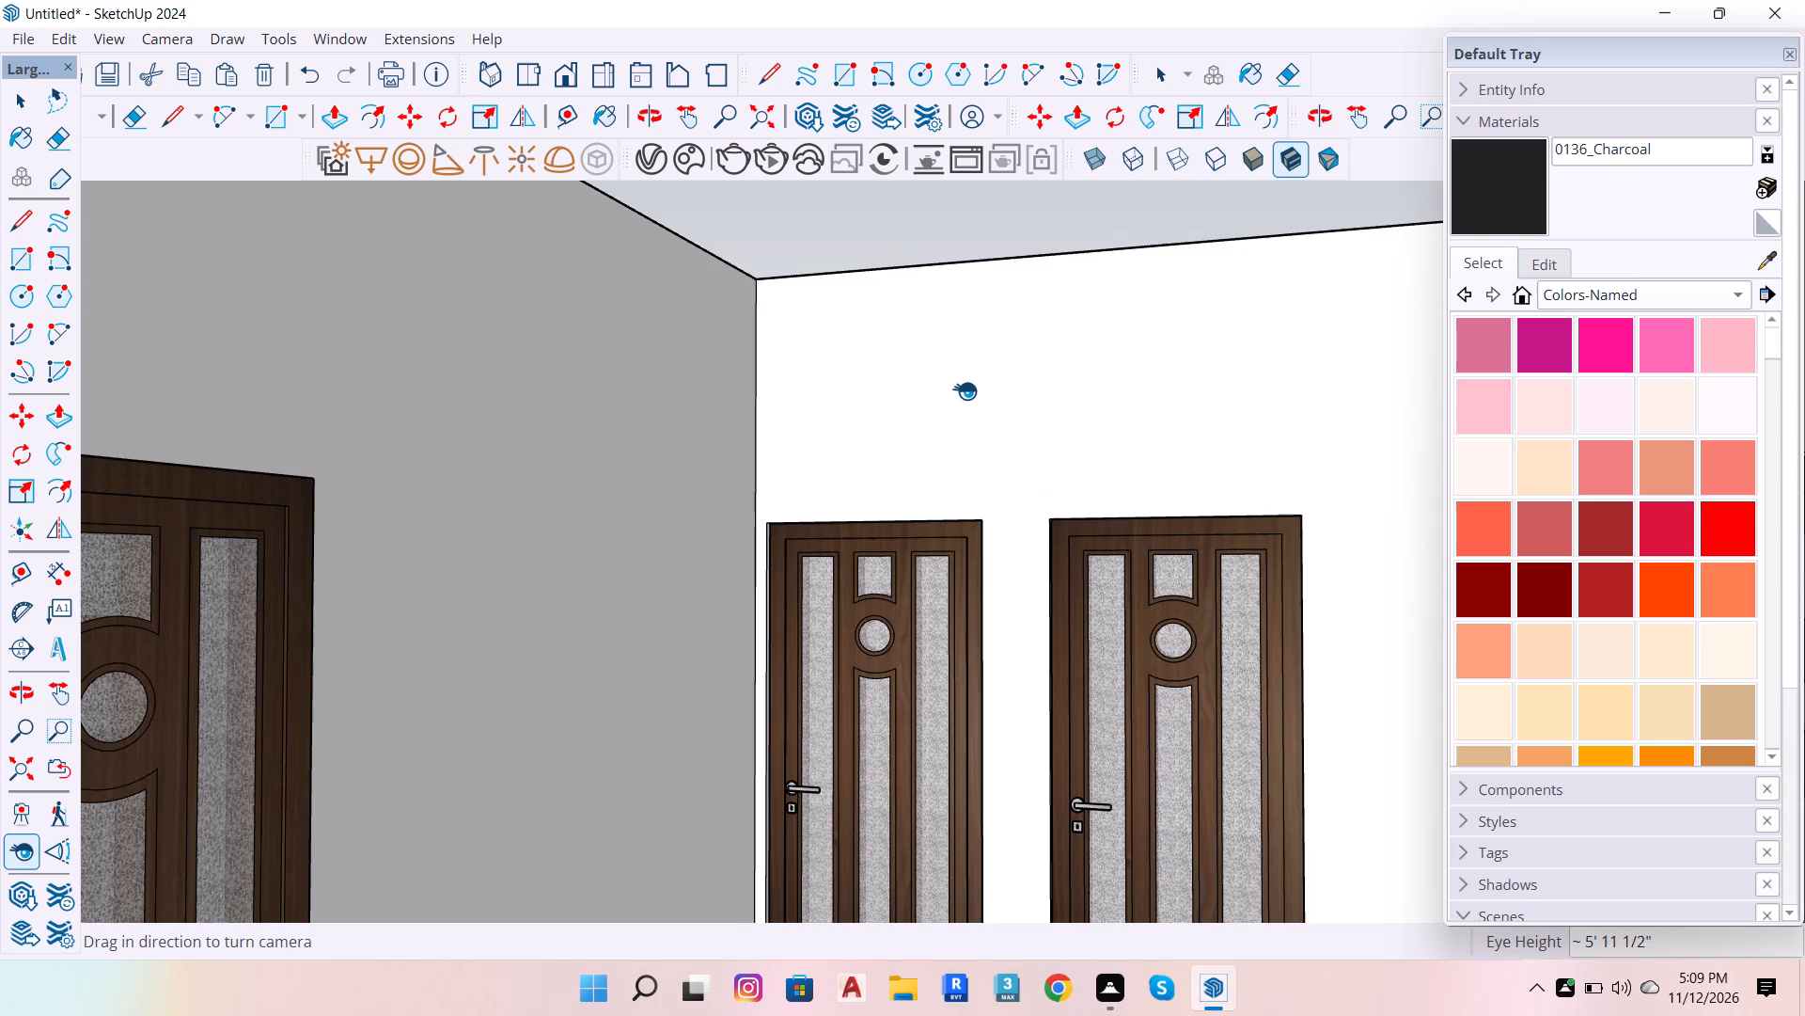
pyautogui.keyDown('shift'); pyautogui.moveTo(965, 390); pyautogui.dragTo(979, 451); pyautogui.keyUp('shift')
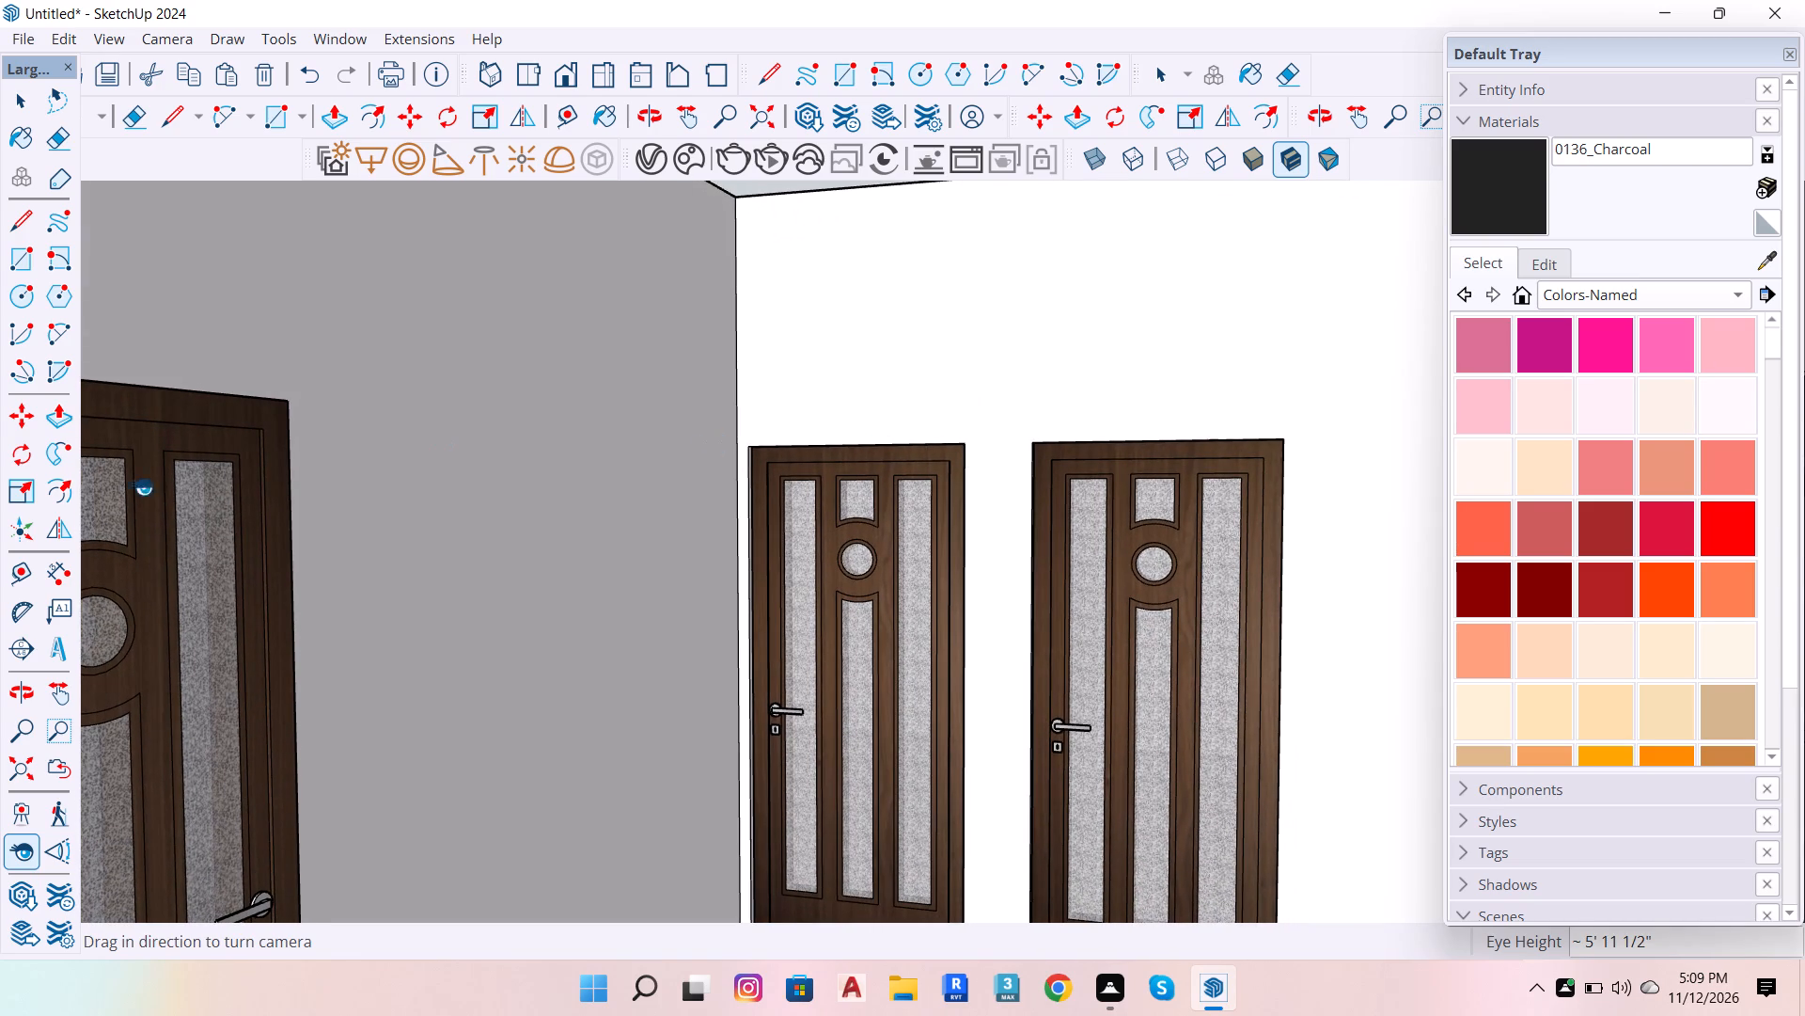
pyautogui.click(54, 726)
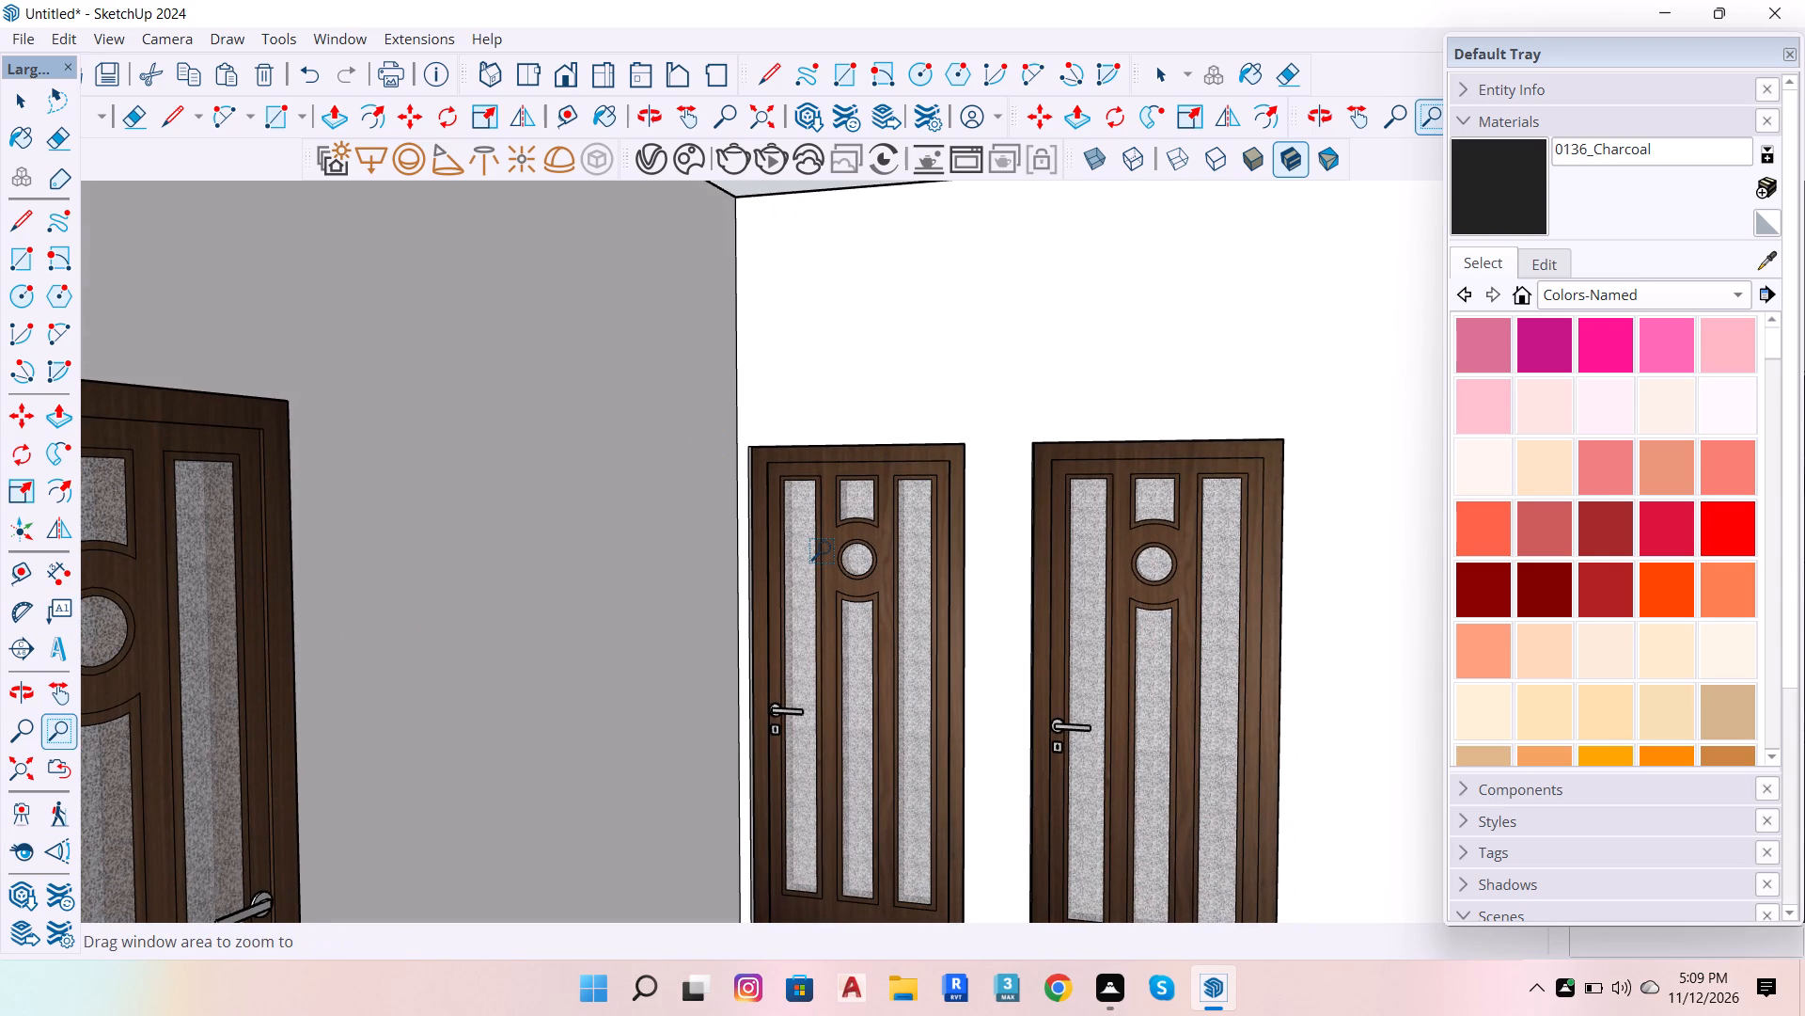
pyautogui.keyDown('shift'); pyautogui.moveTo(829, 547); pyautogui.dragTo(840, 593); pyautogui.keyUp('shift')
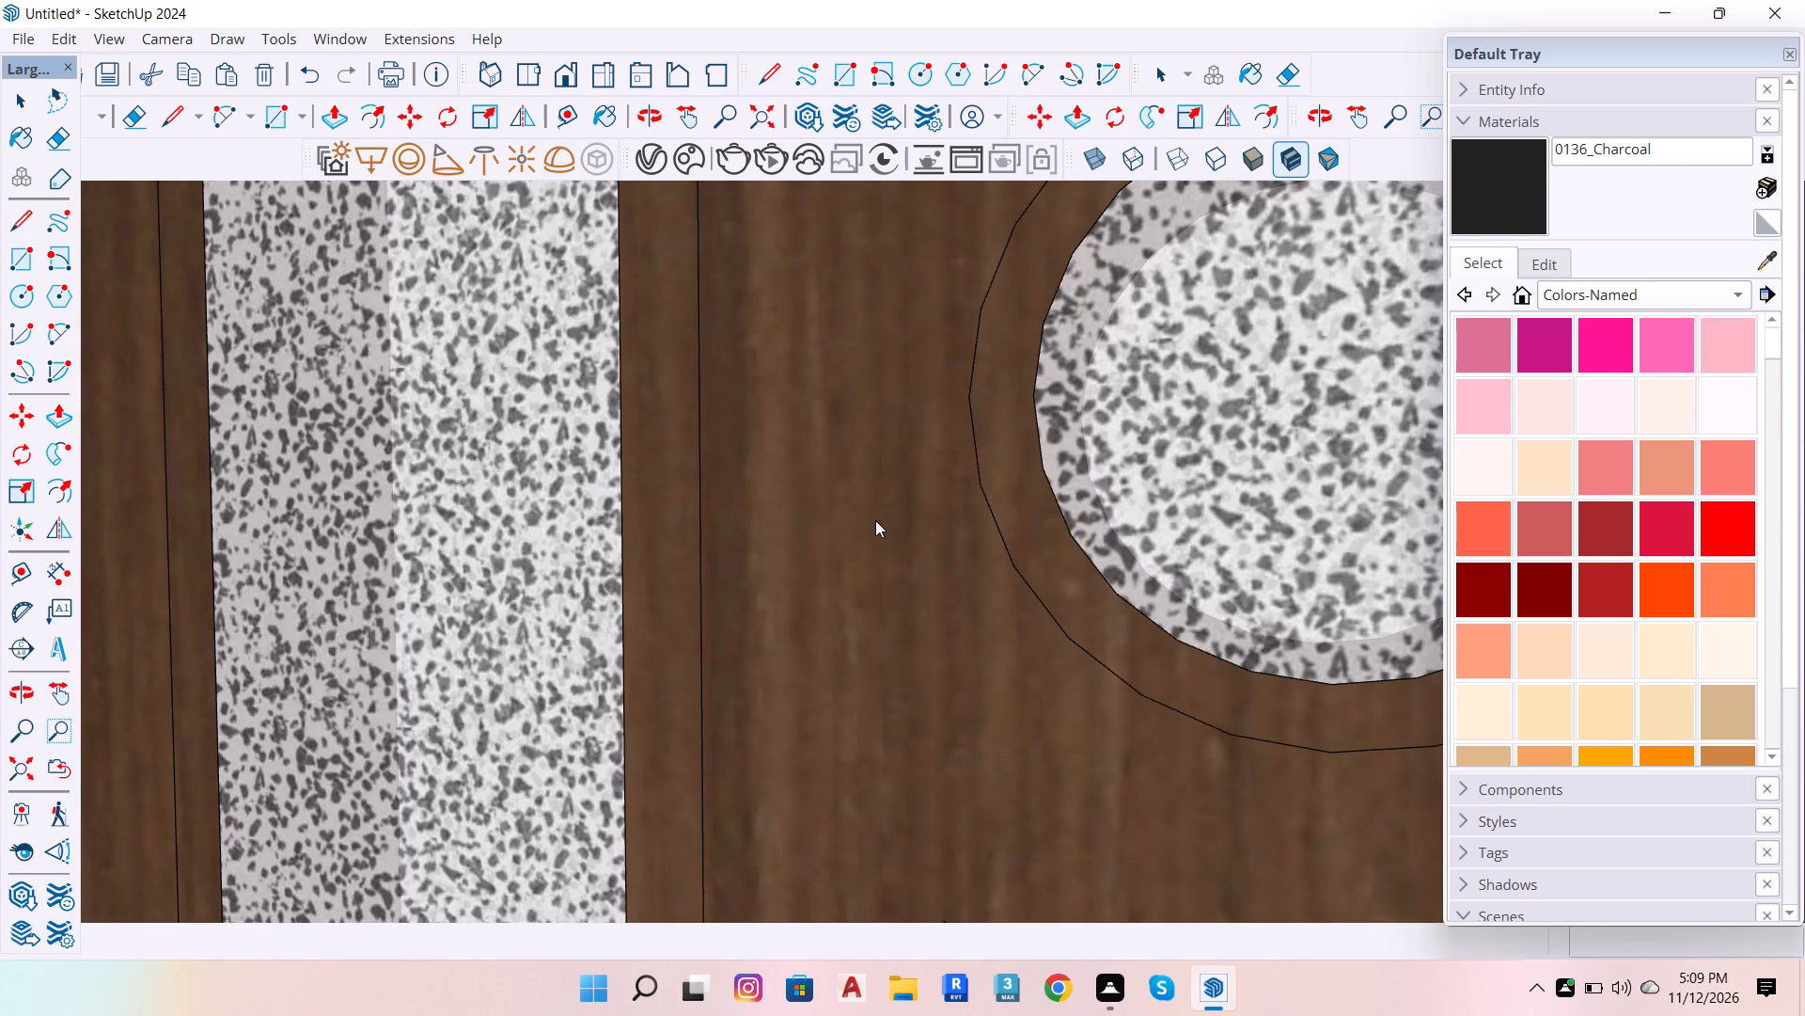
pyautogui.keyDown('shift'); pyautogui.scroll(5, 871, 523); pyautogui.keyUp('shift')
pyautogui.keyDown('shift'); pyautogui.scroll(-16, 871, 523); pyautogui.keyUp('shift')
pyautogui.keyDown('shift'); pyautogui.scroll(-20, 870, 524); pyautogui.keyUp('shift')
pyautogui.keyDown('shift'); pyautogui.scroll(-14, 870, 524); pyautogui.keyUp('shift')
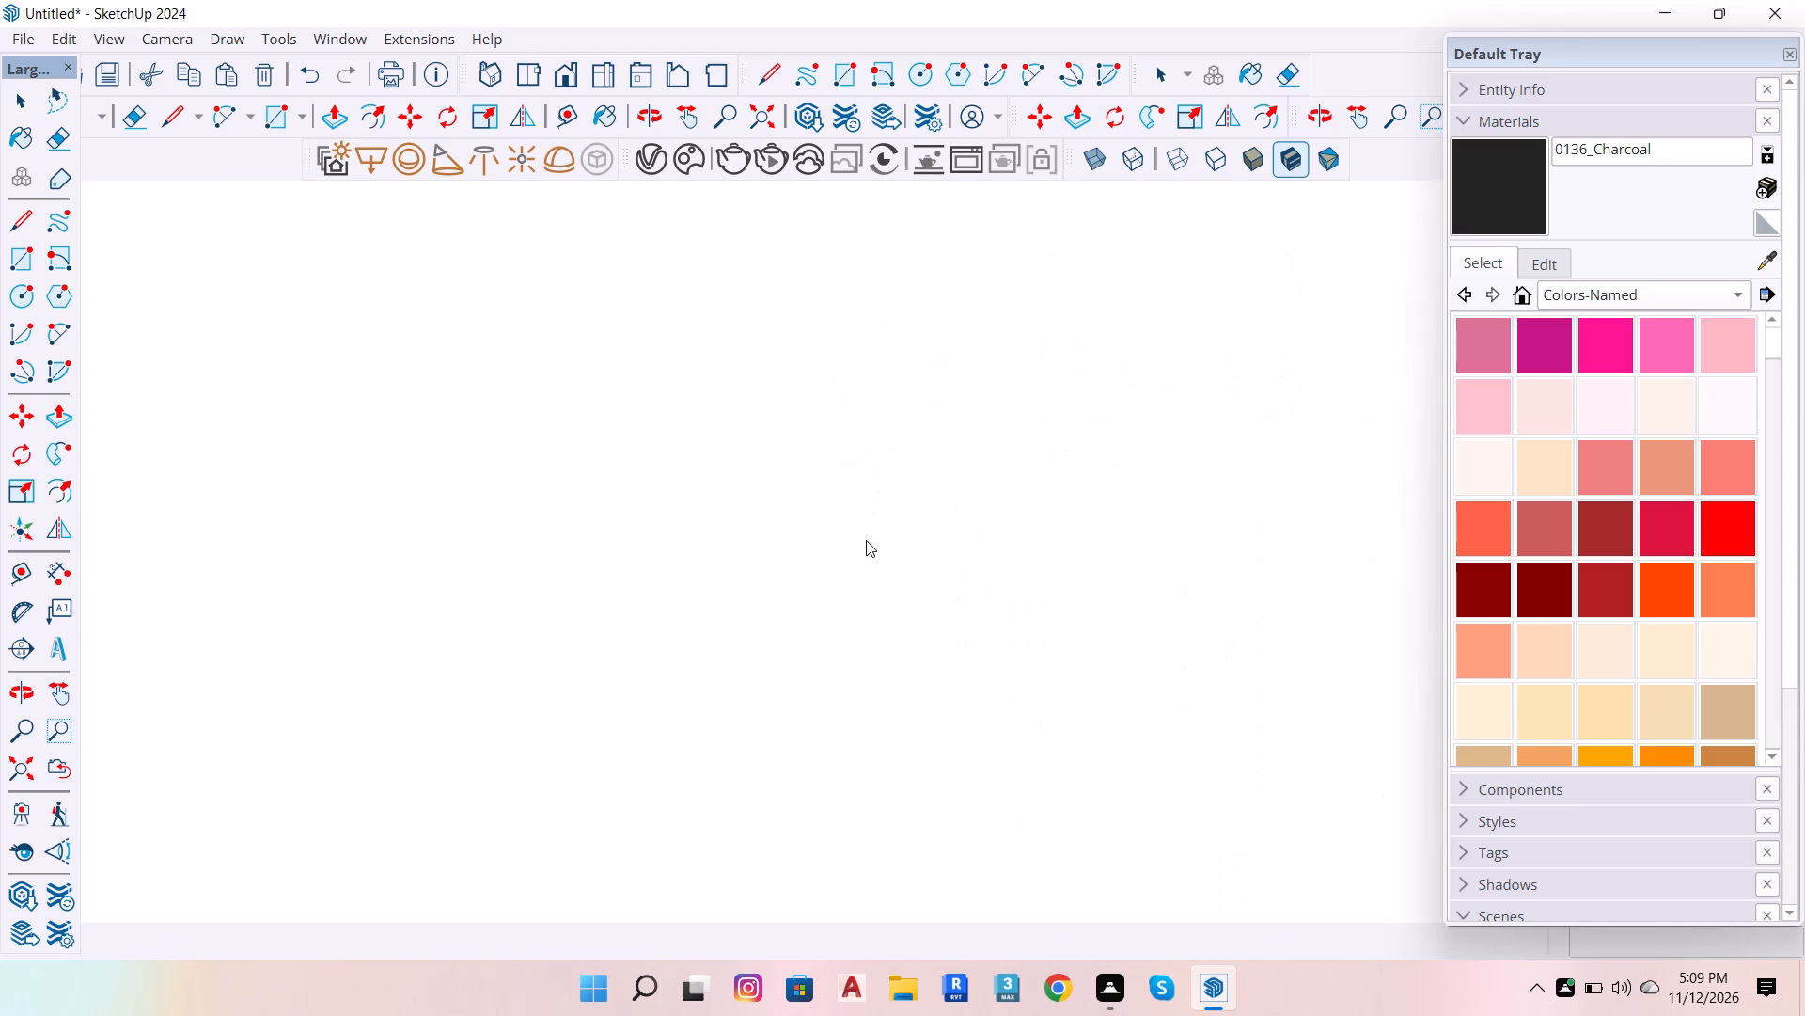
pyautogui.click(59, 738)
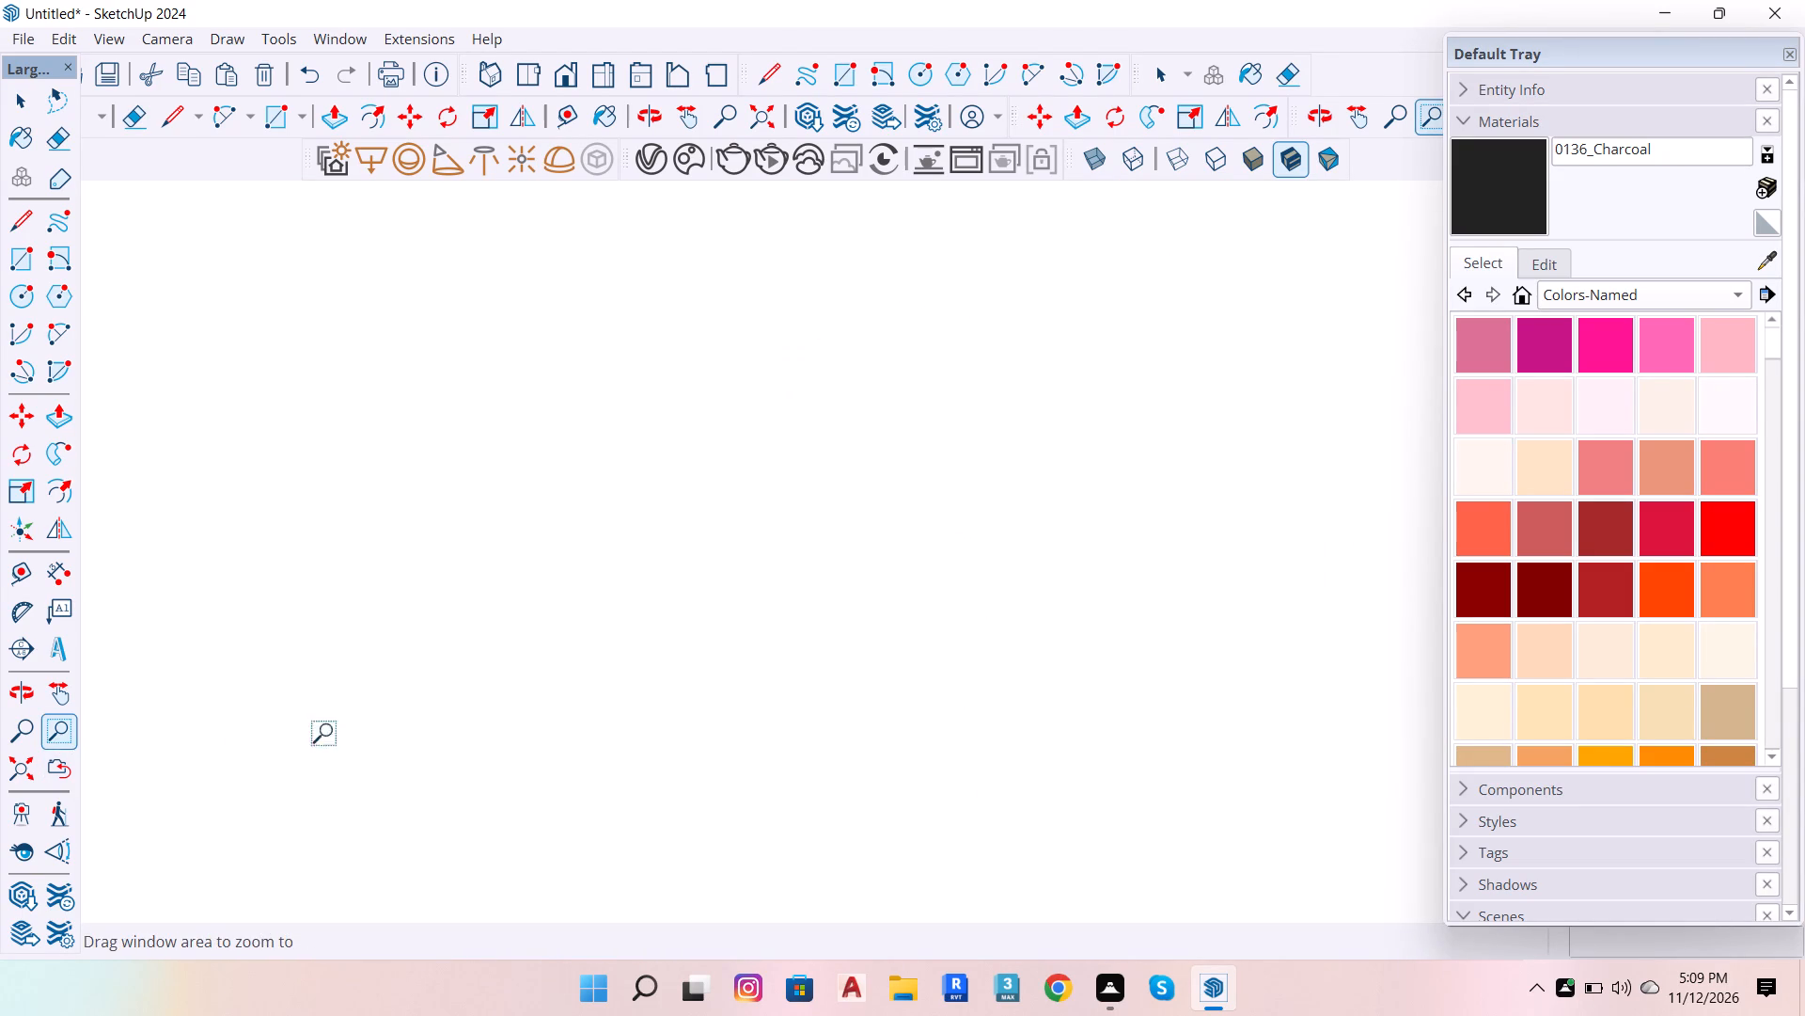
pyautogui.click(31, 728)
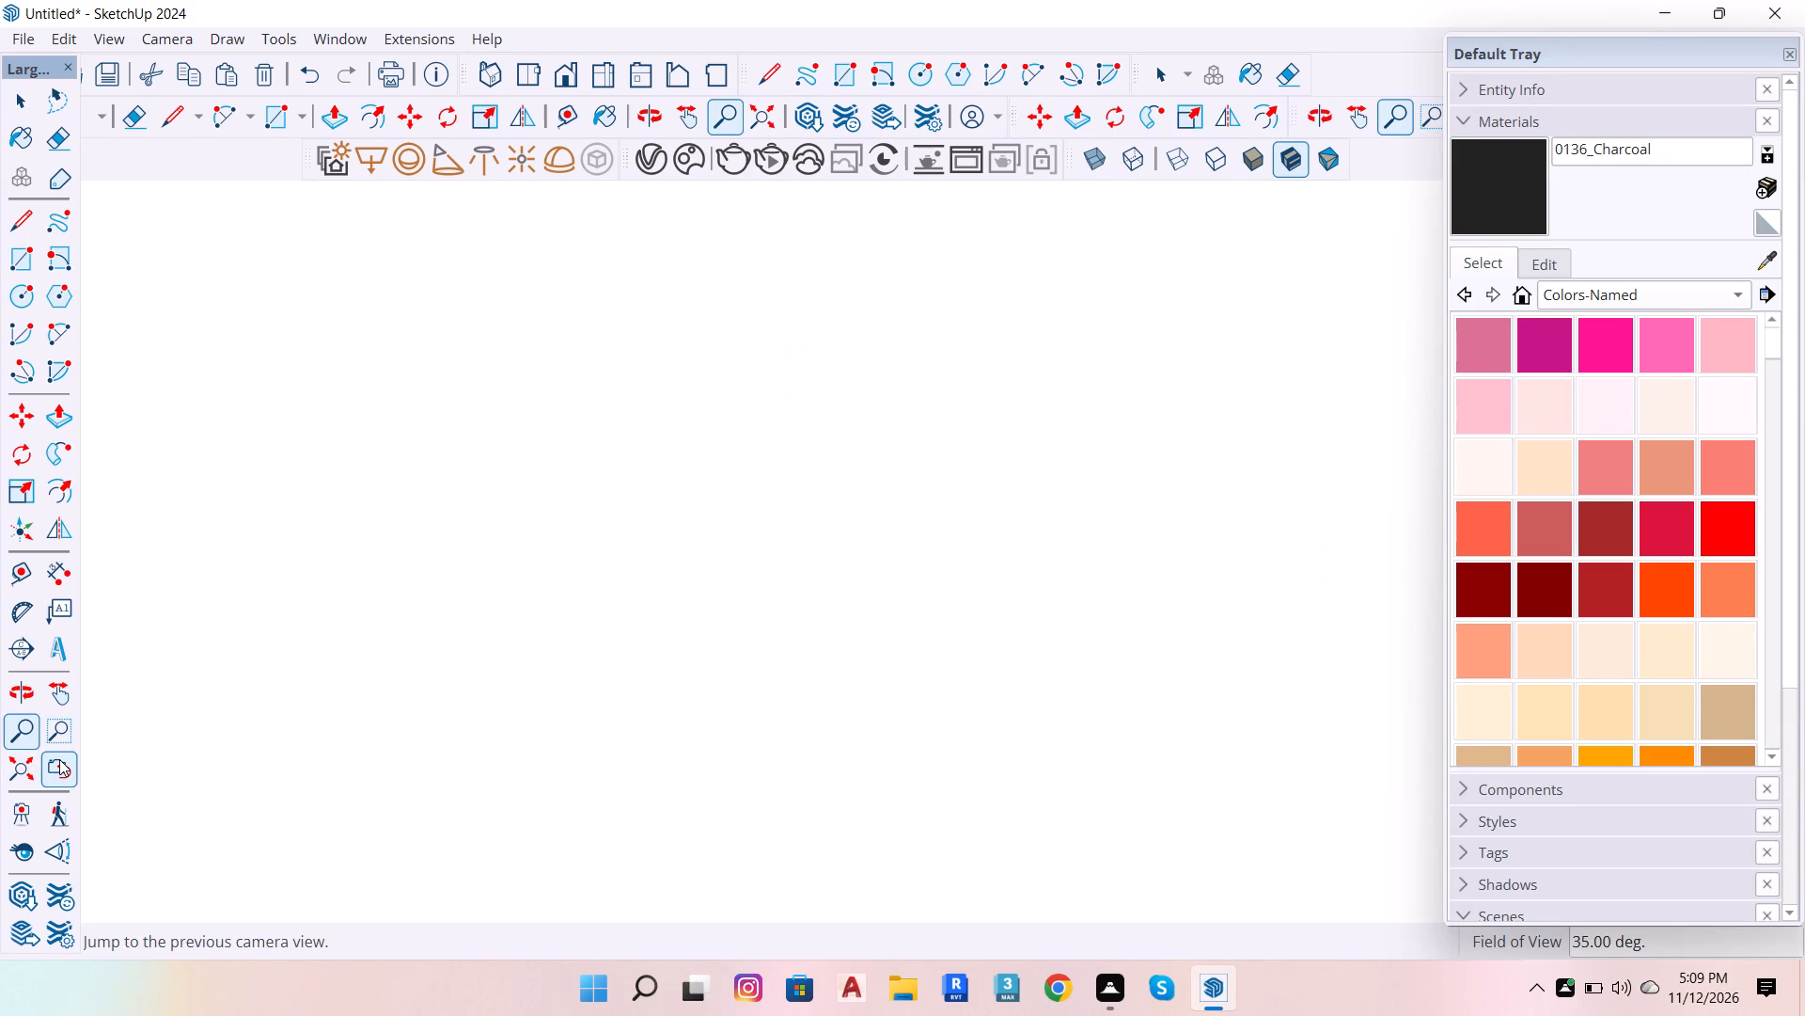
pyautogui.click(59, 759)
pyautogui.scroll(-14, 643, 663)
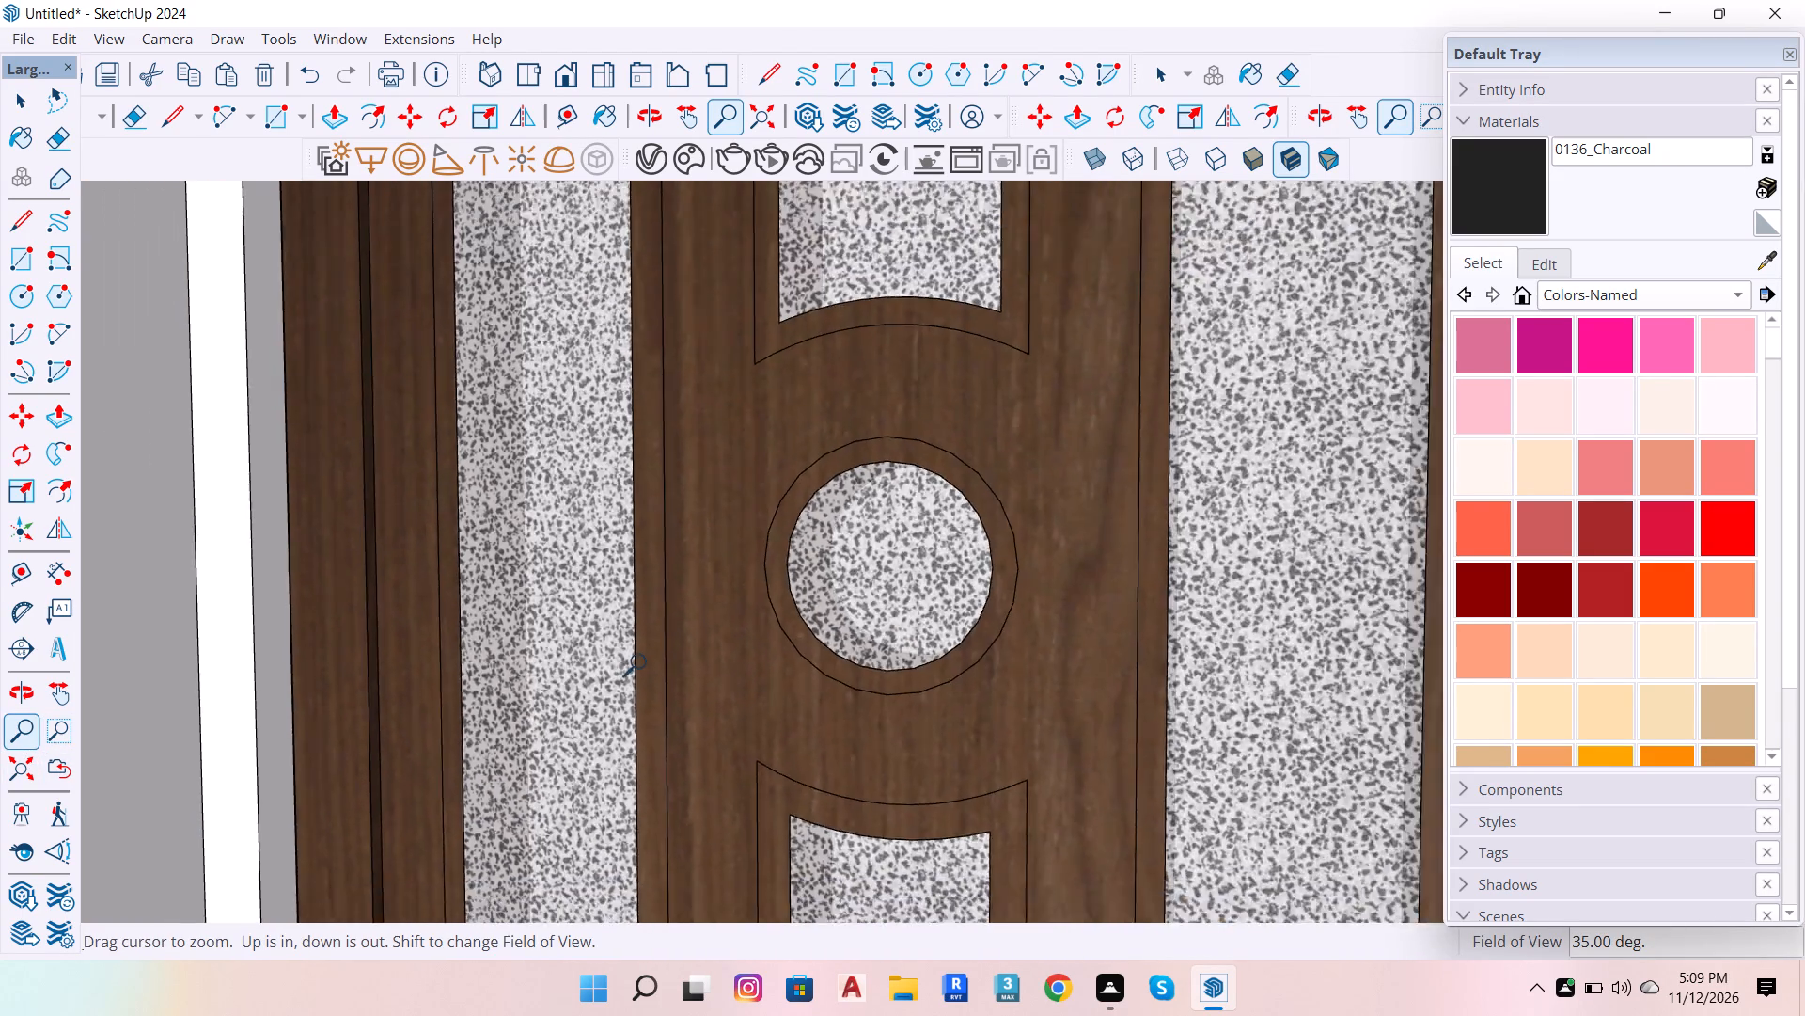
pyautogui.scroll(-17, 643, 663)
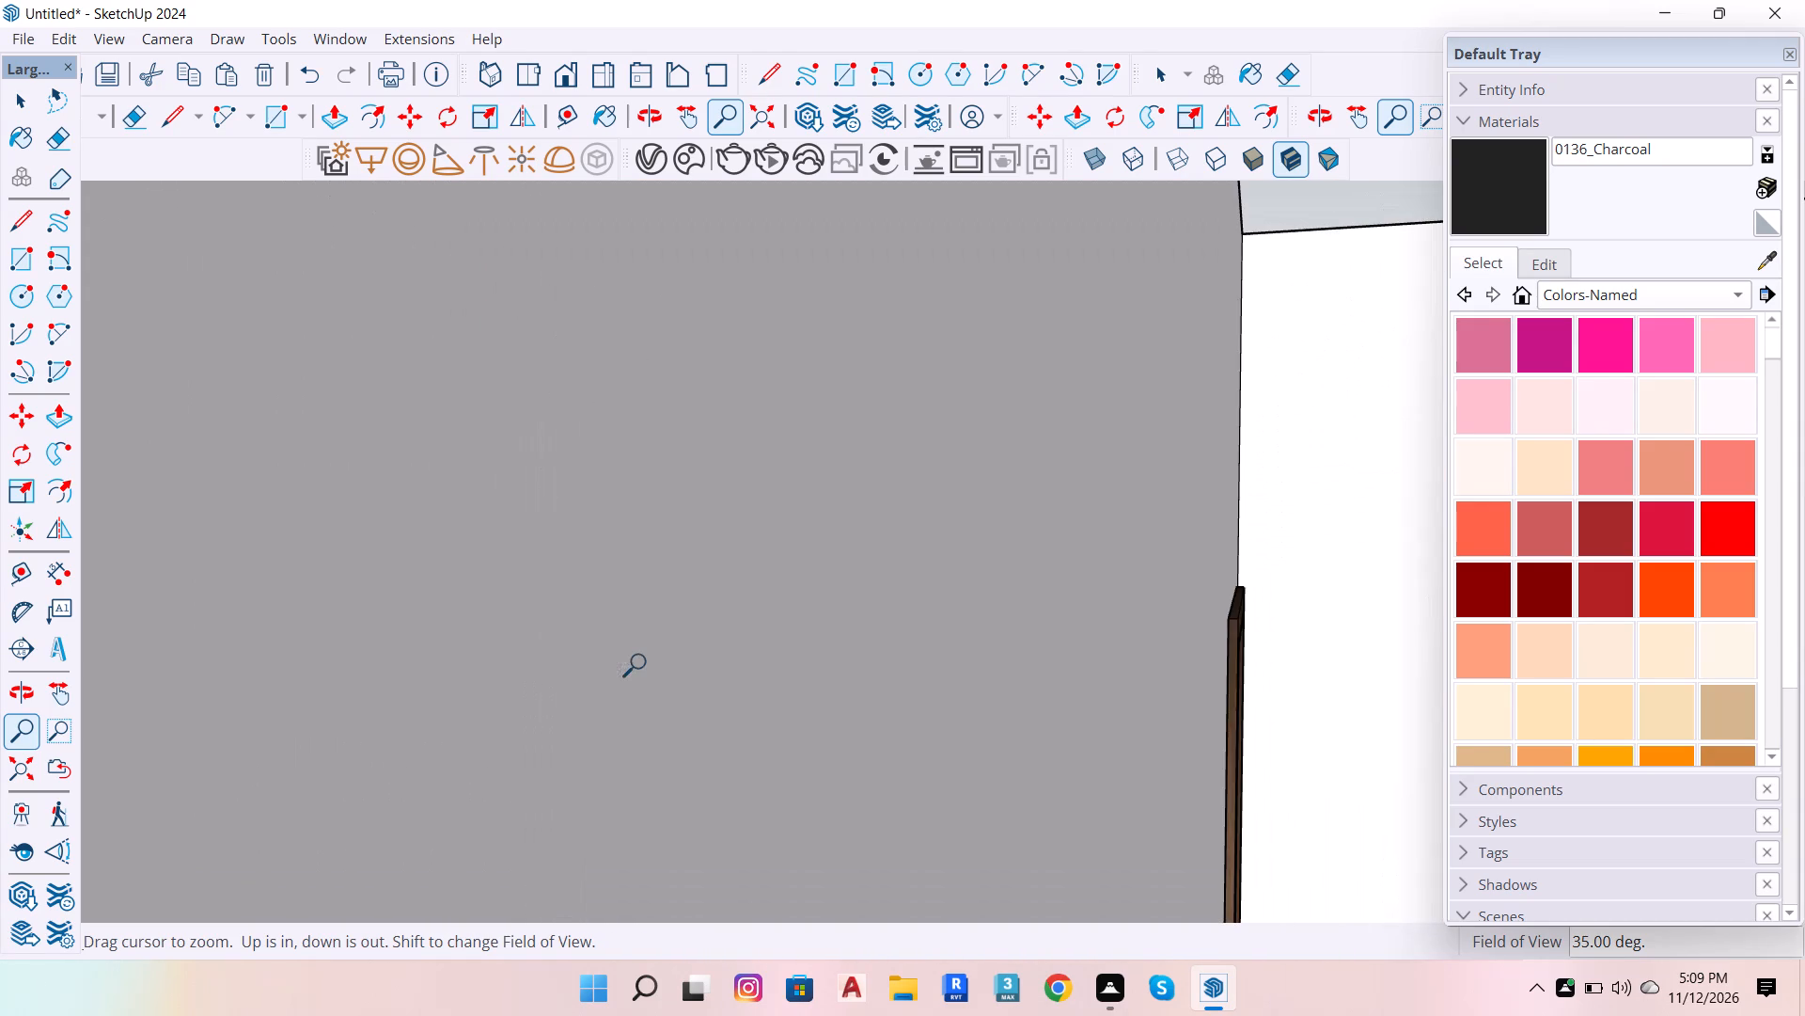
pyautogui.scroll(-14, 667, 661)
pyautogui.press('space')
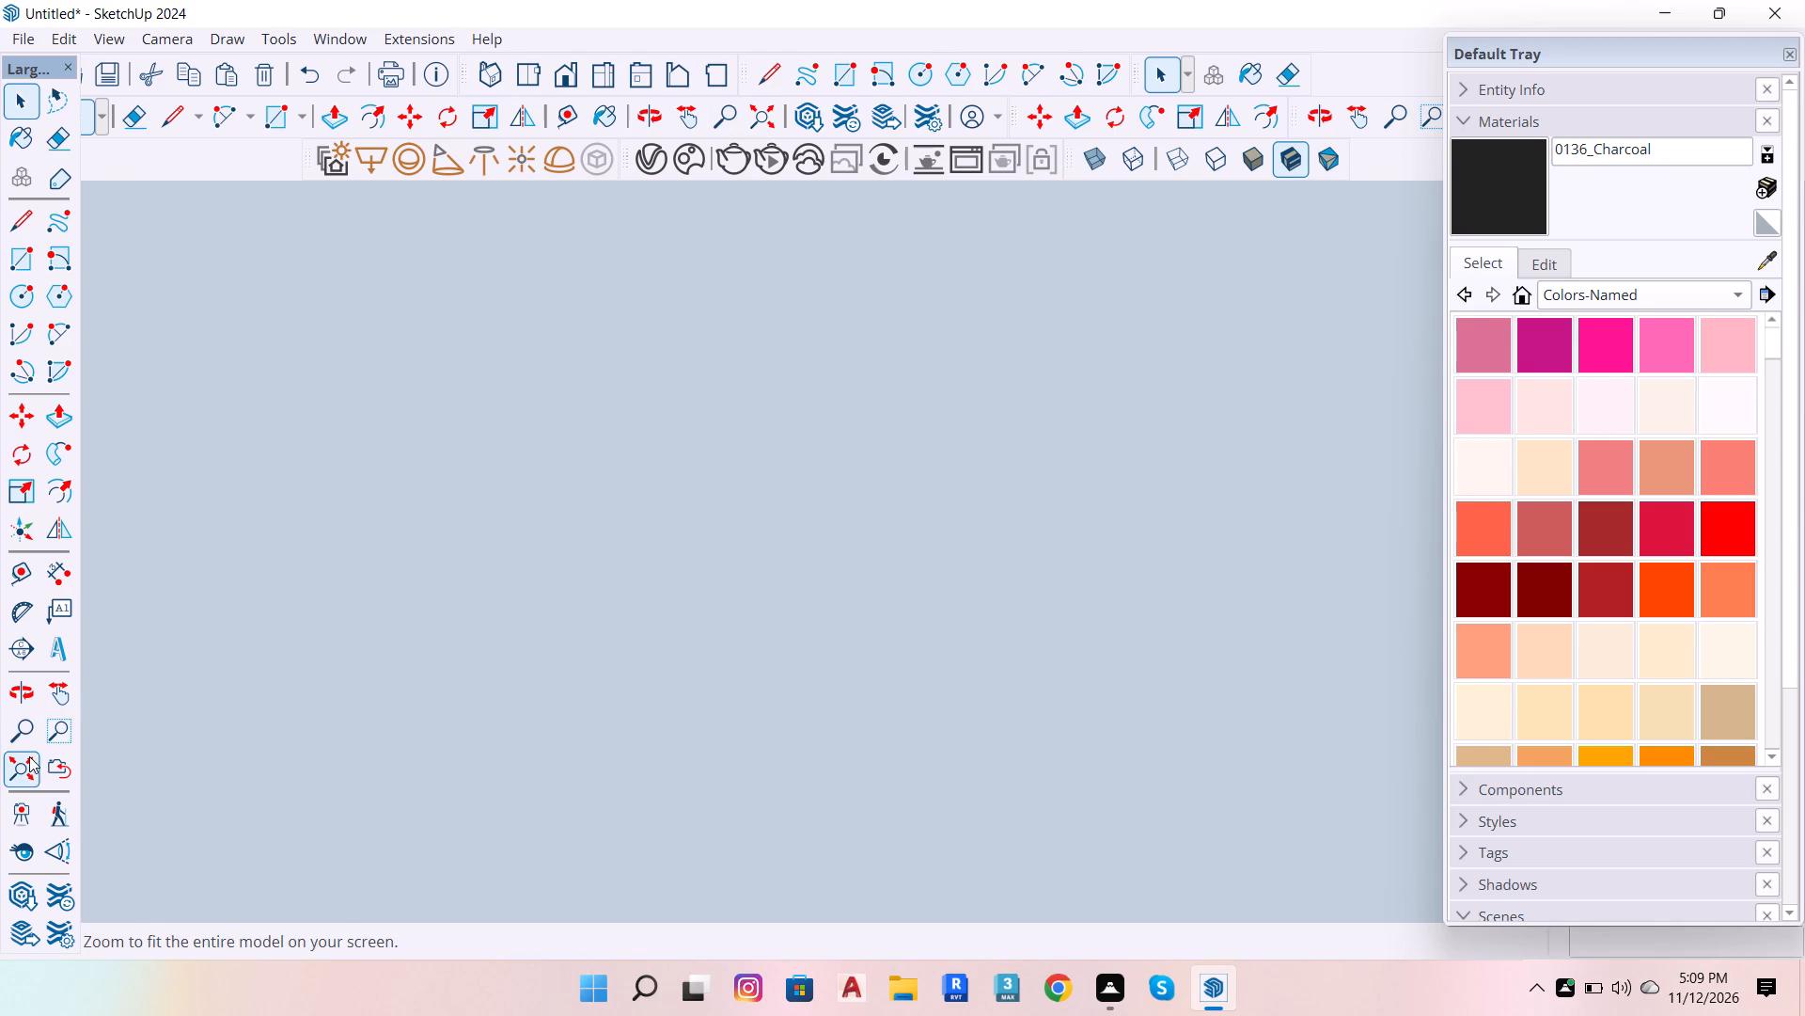
# Position the camera in the hall at an eye height of about 6' 3/8", framing the two end-wall doors and both side walls.
pyautogui.click(29, 756)
pyautogui.scroll(-8, 494, 748)
pyautogui.scroll(2, 912, 413)
pyautogui.scroll(-2, 925, 636)
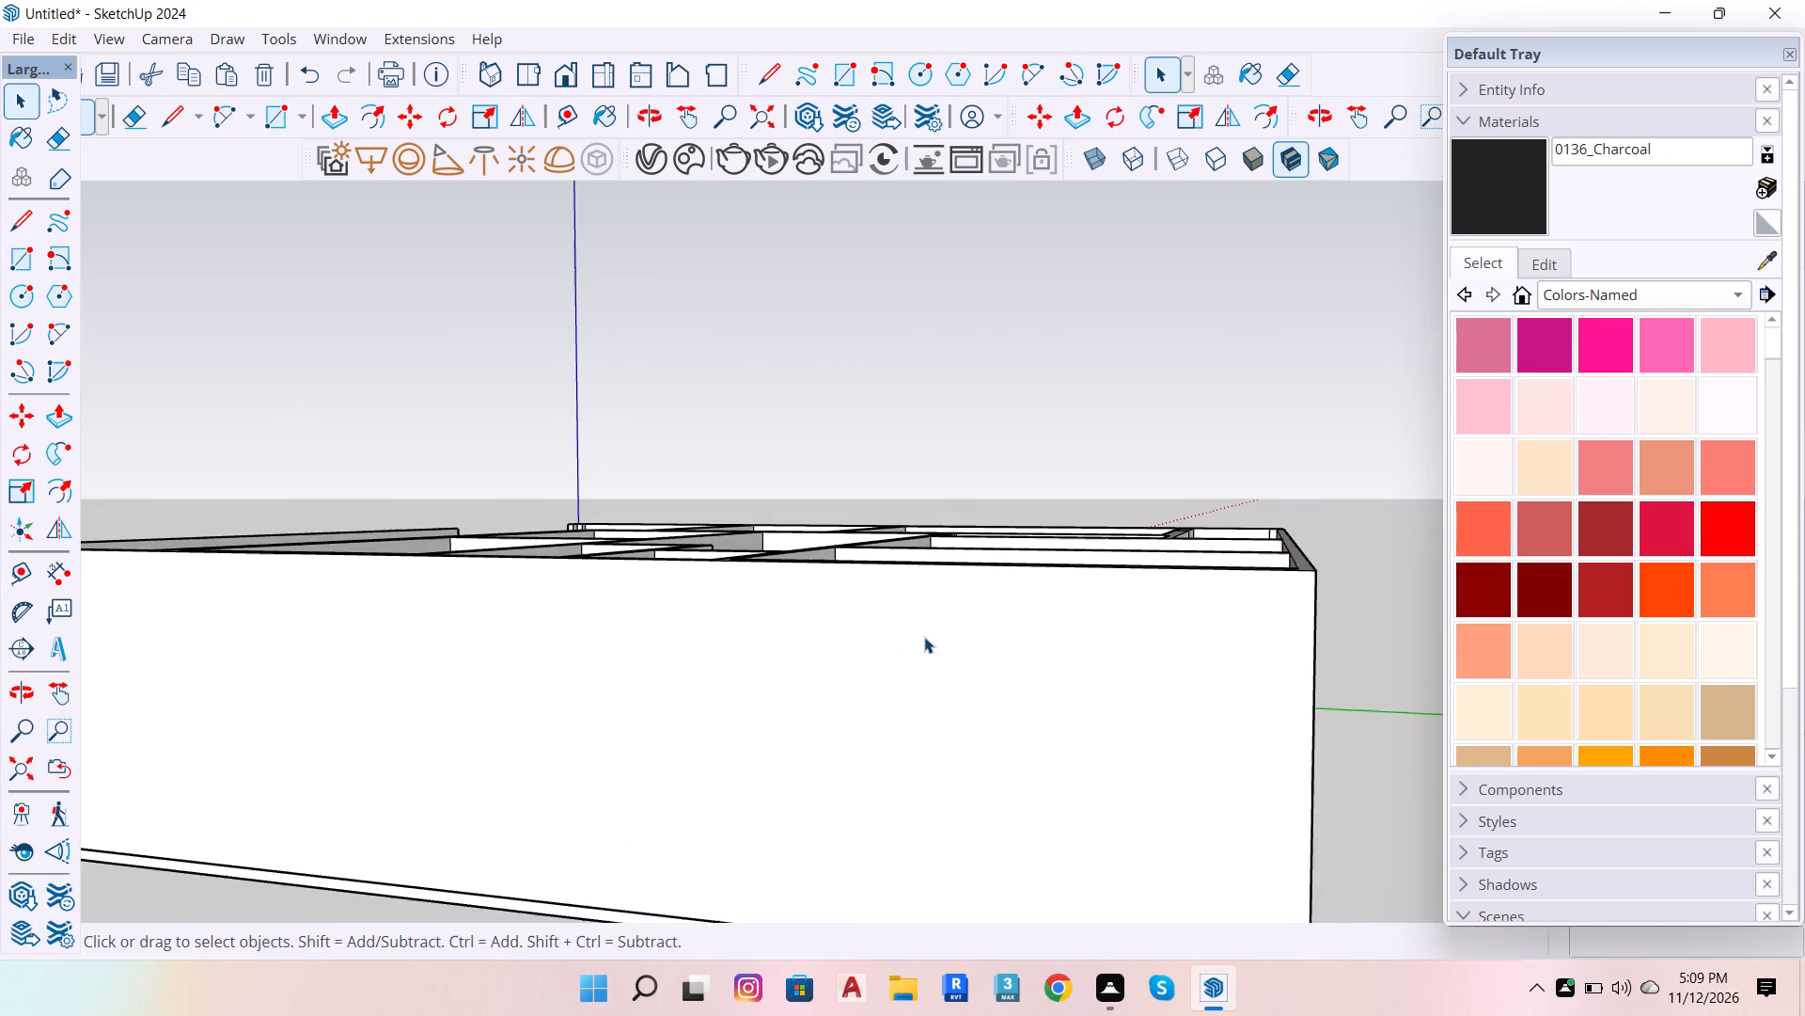
pyautogui.press('o')
pyautogui.moveTo(913, 592); pyautogui.dragTo(895, 870)
pyautogui.scroll(3, 711, 665)
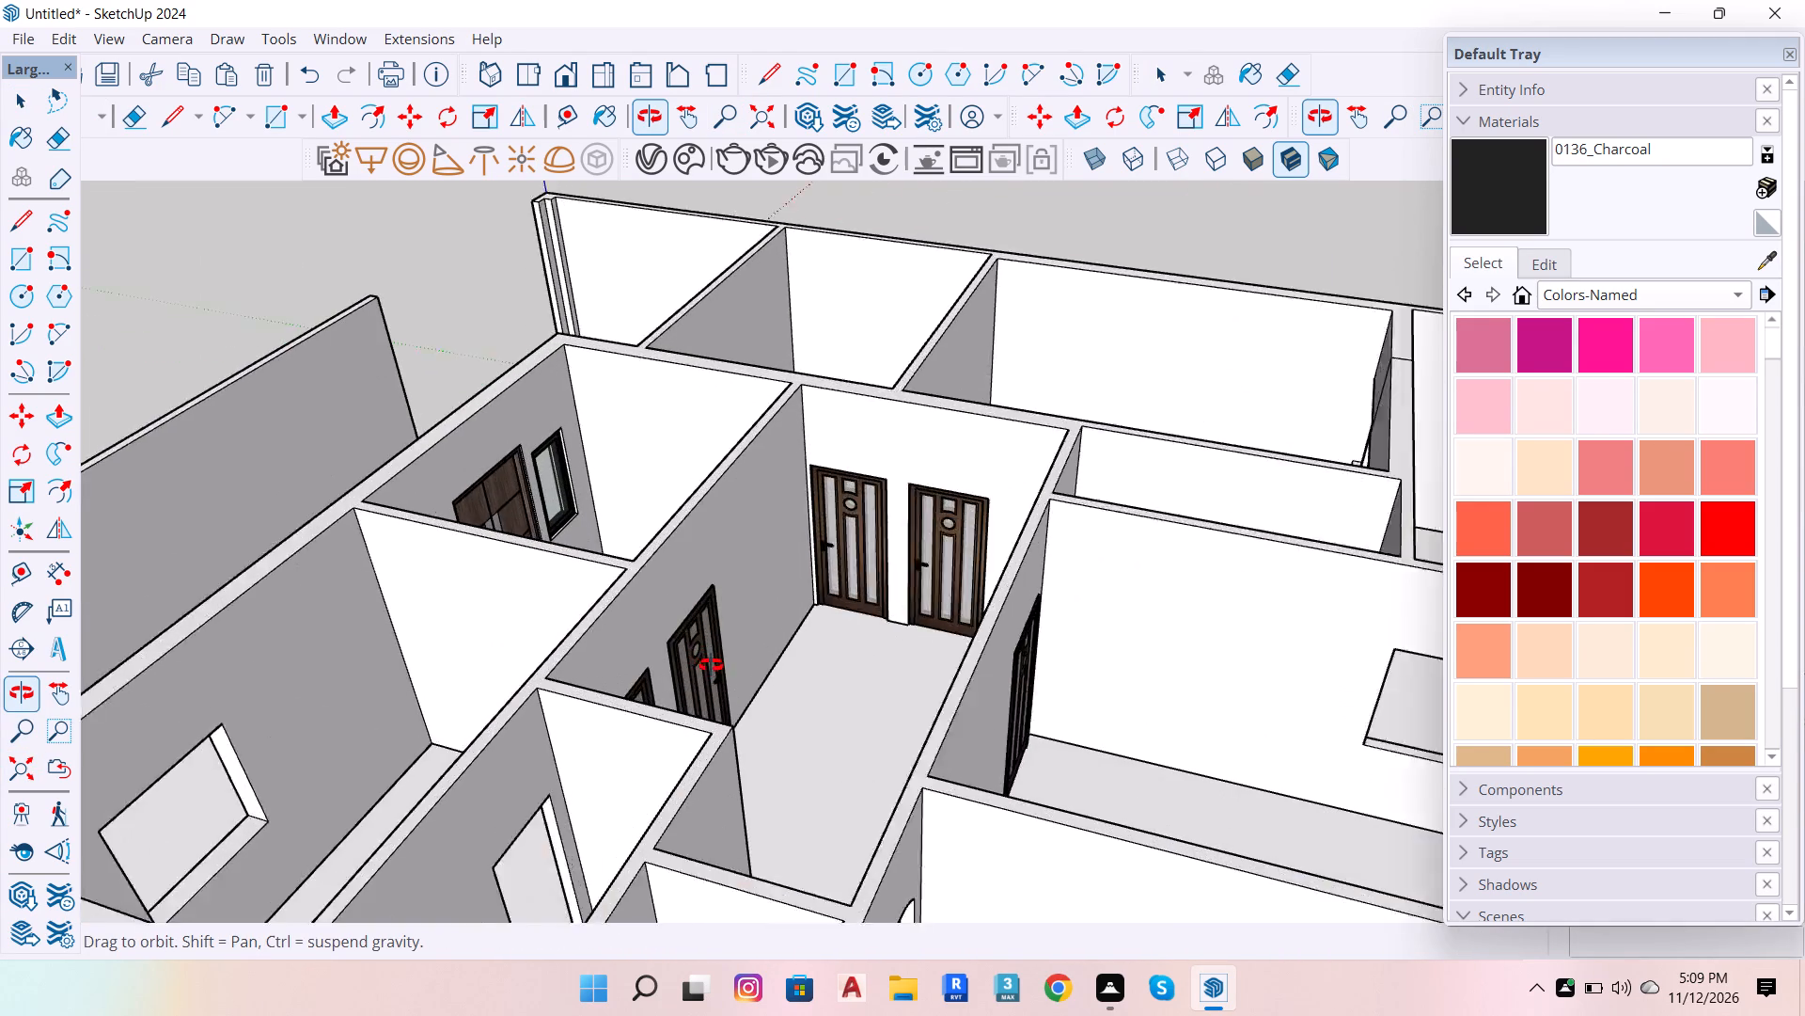
pyautogui.scroll(4, 711, 665)
pyautogui.moveTo(838, 642); pyautogui.dragTo(865, 737)
pyautogui.scroll(-7, 900, 655)
pyautogui.scroll(4, 922, 742)
pyautogui.moveTo(924, 757); pyautogui.dragTo(924, 827)
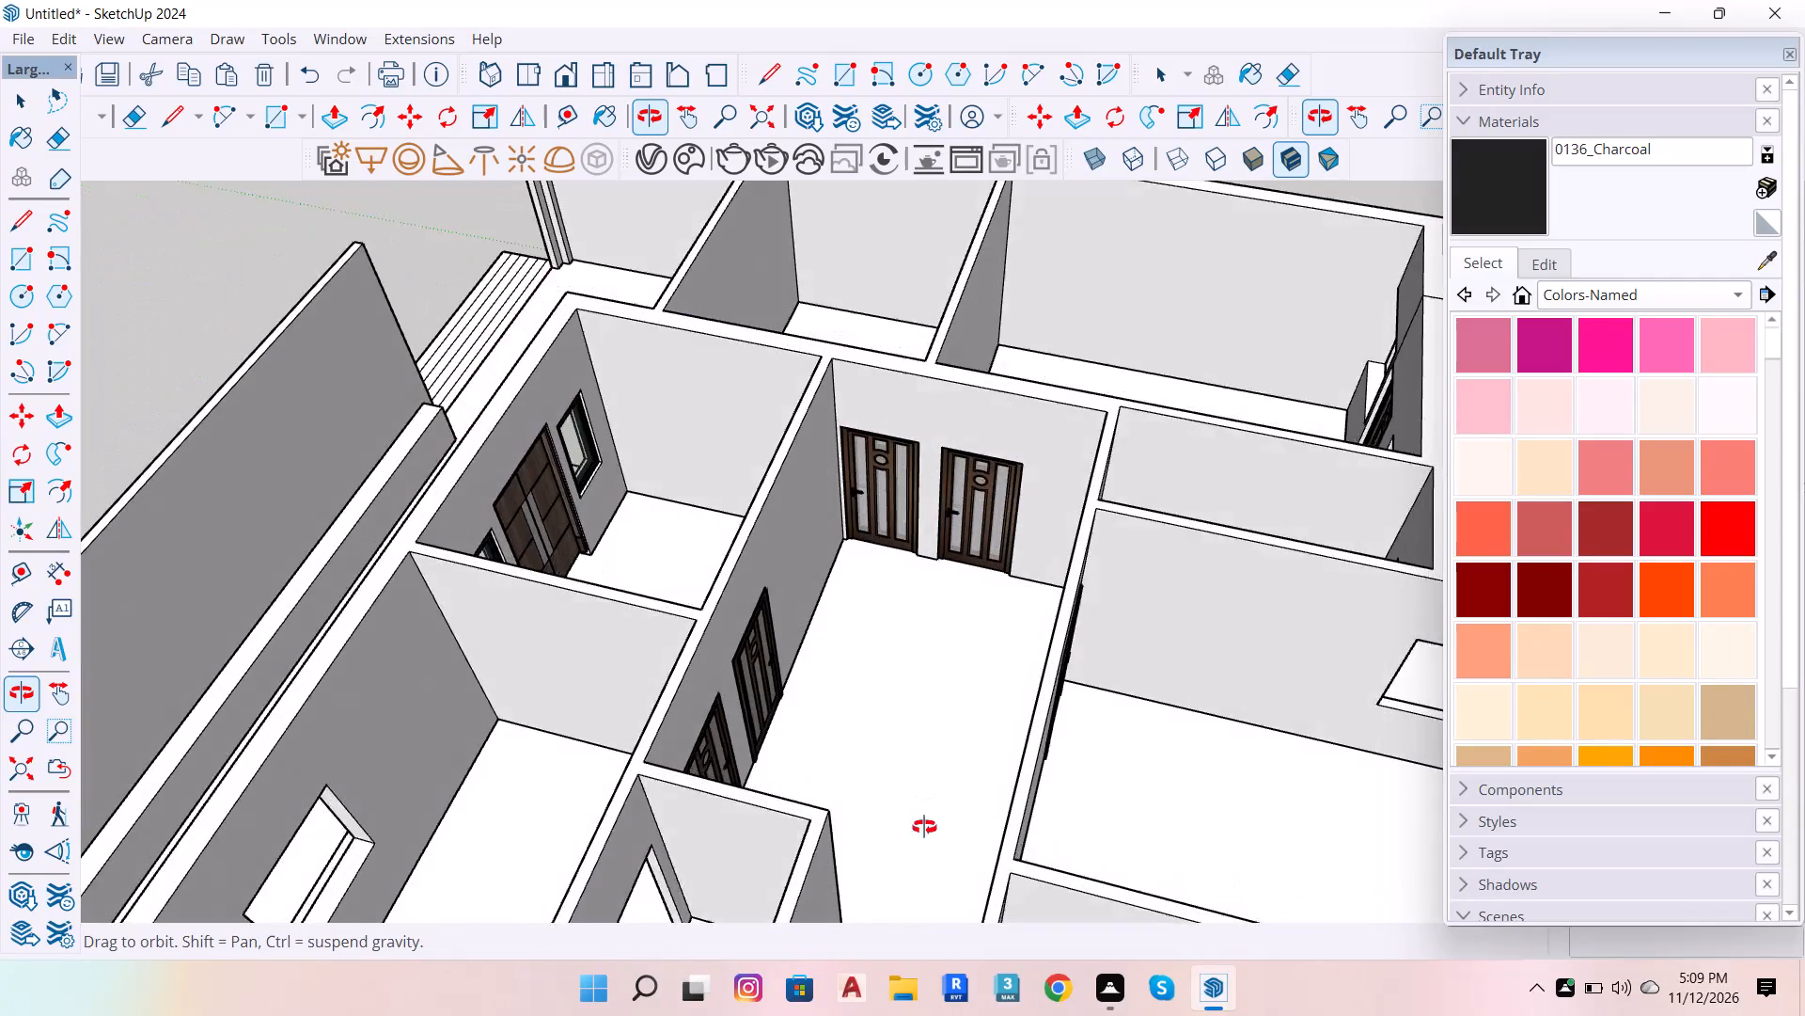
pyautogui.moveTo(924, 827); pyautogui.dragTo(929, 898)
pyautogui.scroll(-6, 893, 673)
pyautogui.scroll(5, 906, 841)
pyautogui.press('space')
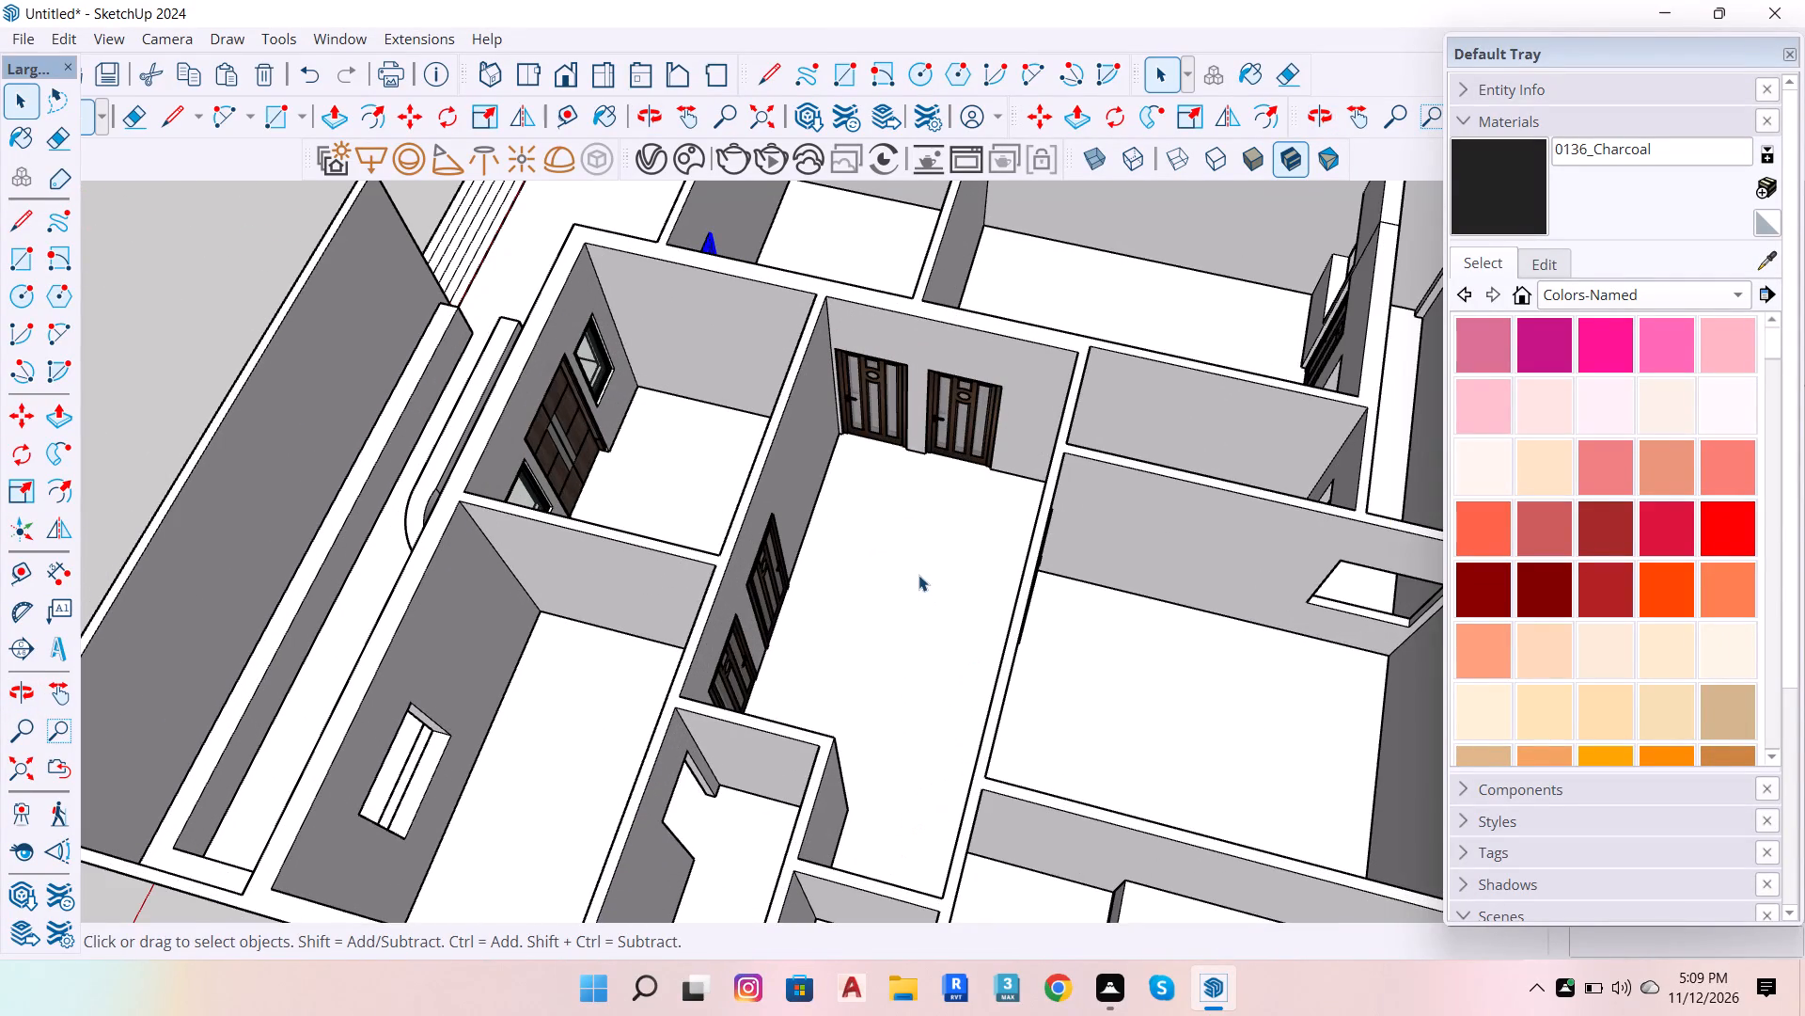
pyautogui.click(918, 575)
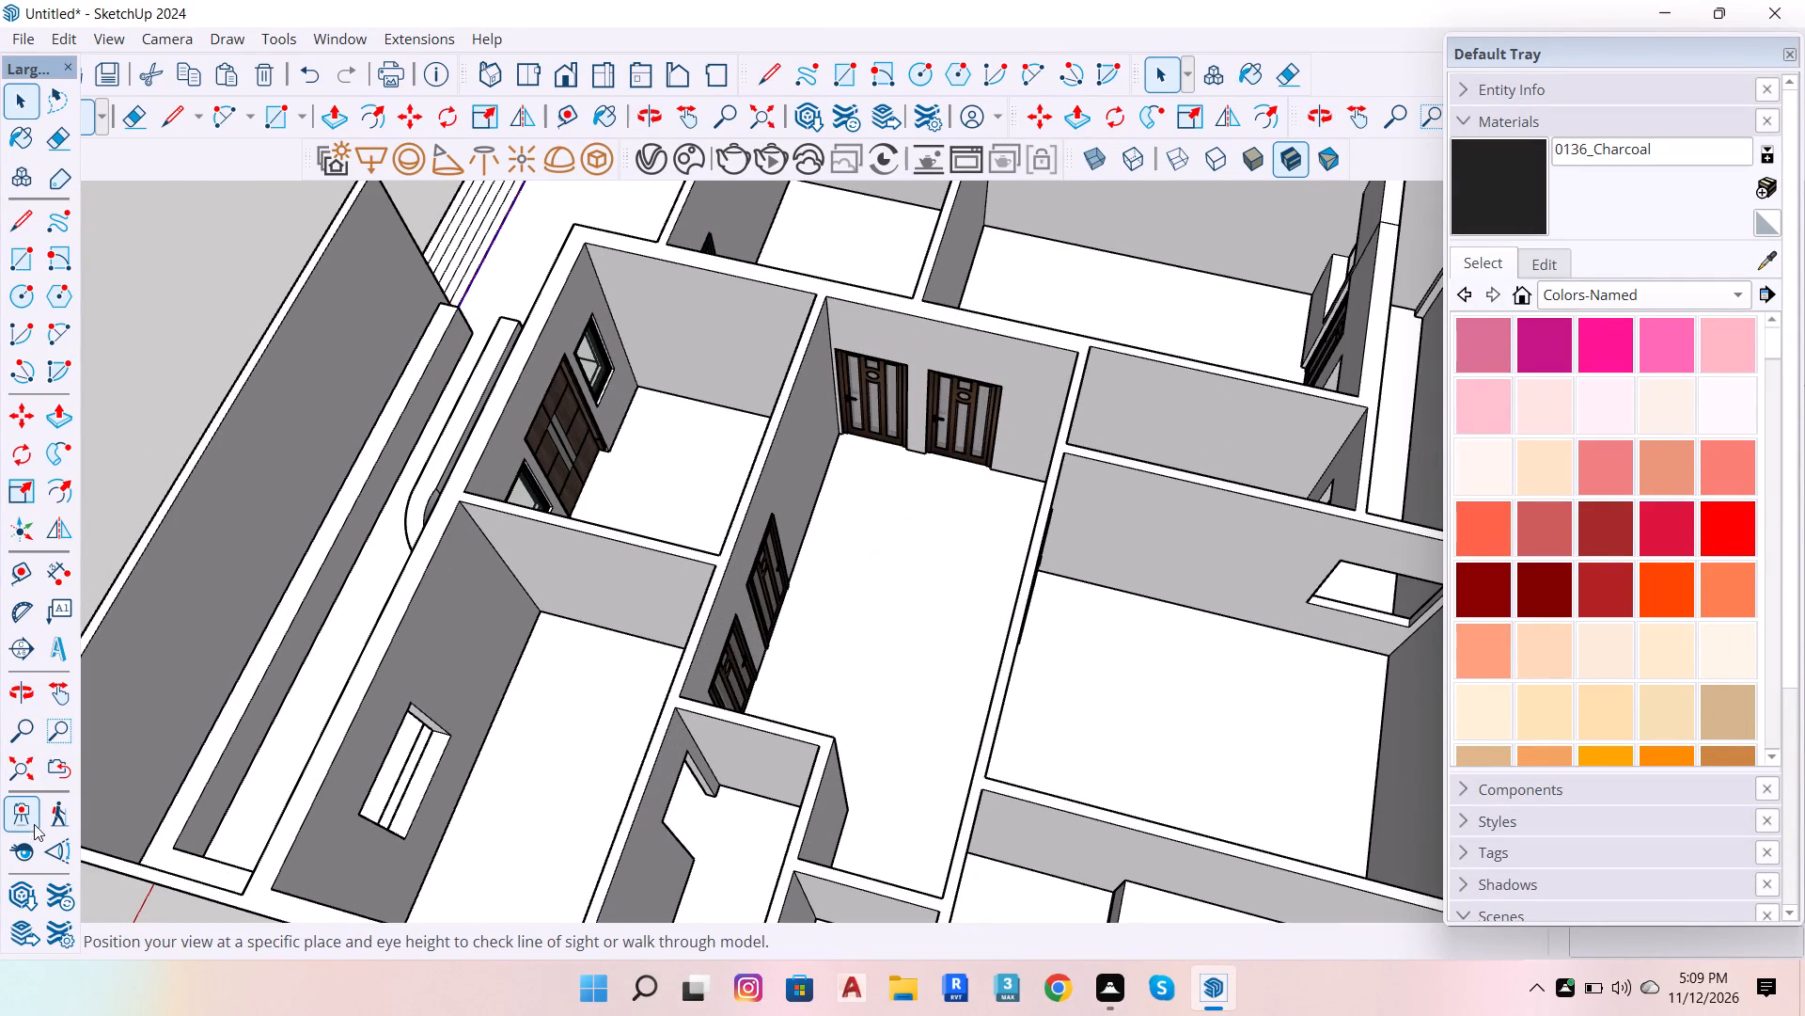
pyautogui.click(26, 818)
pyautogui.click(894, 817)
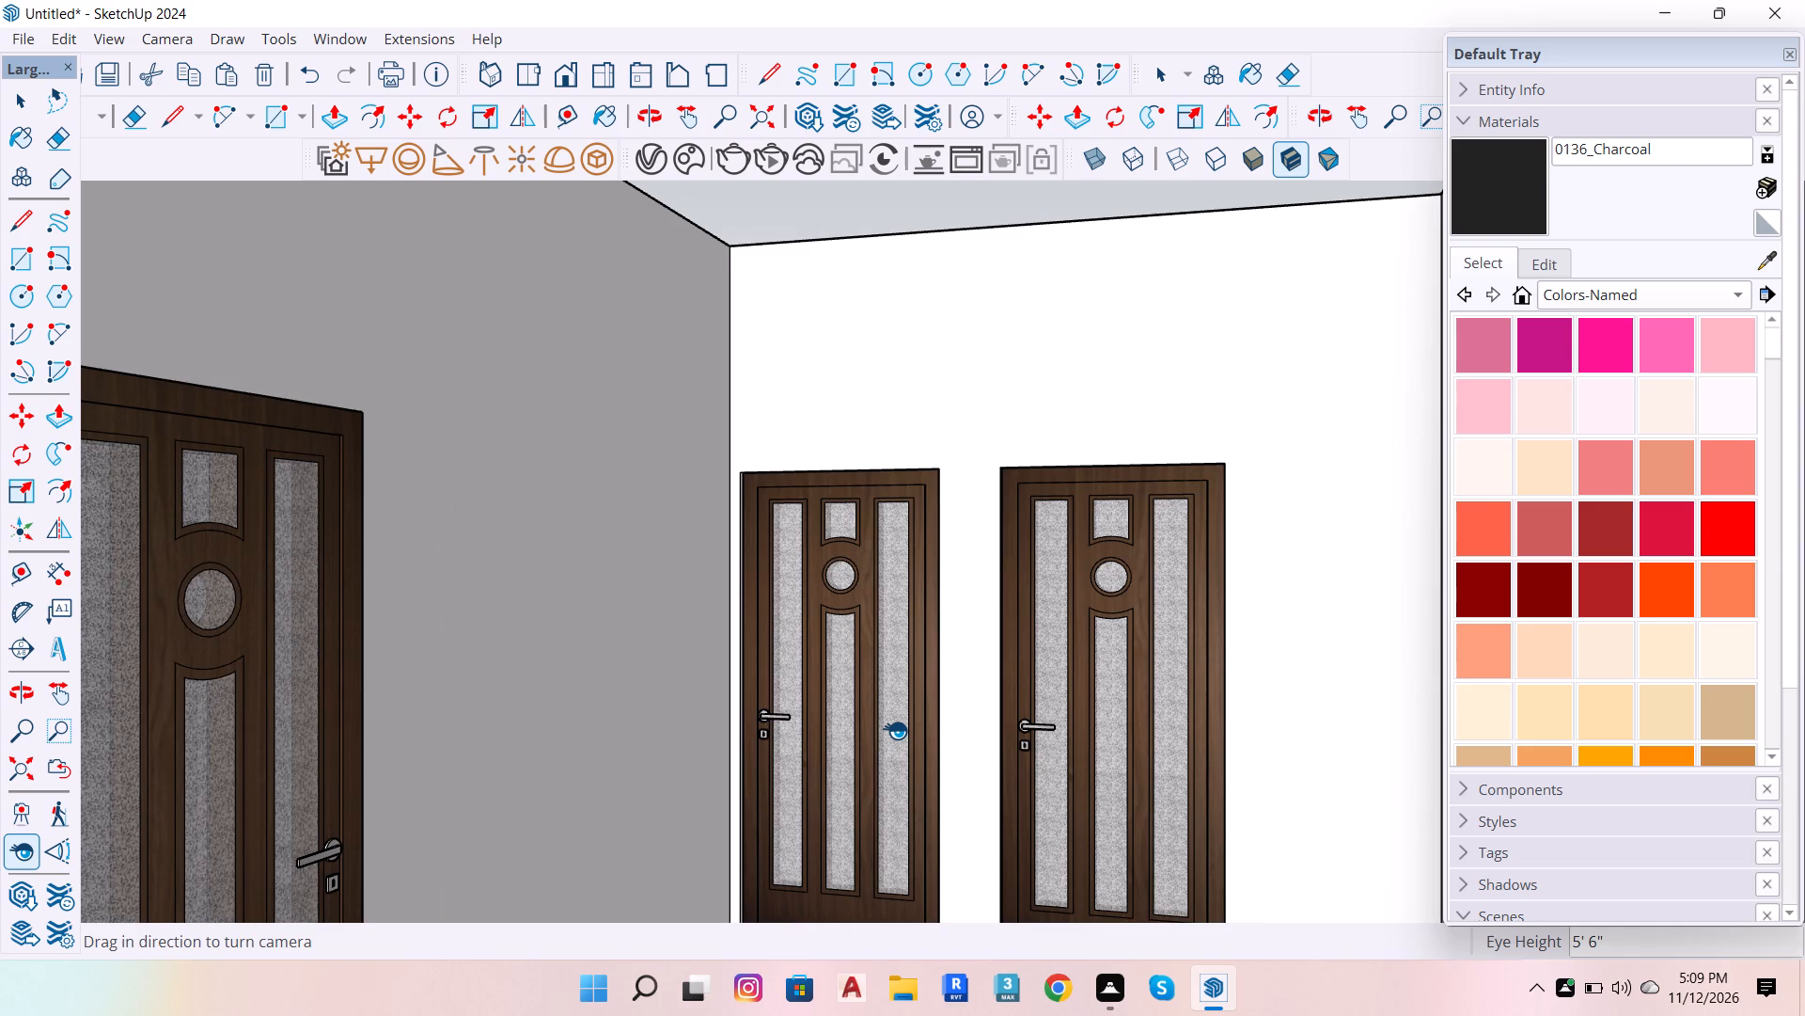
pyautogui.keyDown('shift'); pyautogui.scroll(-2, 895, 730); pyautogui.keyUp('shift')
pyautogui.keyDown('shift'); pyautogui.moveTo(873, 717); pyautogui.dragTo(833, 733); pyautogui.keyUp('shift')
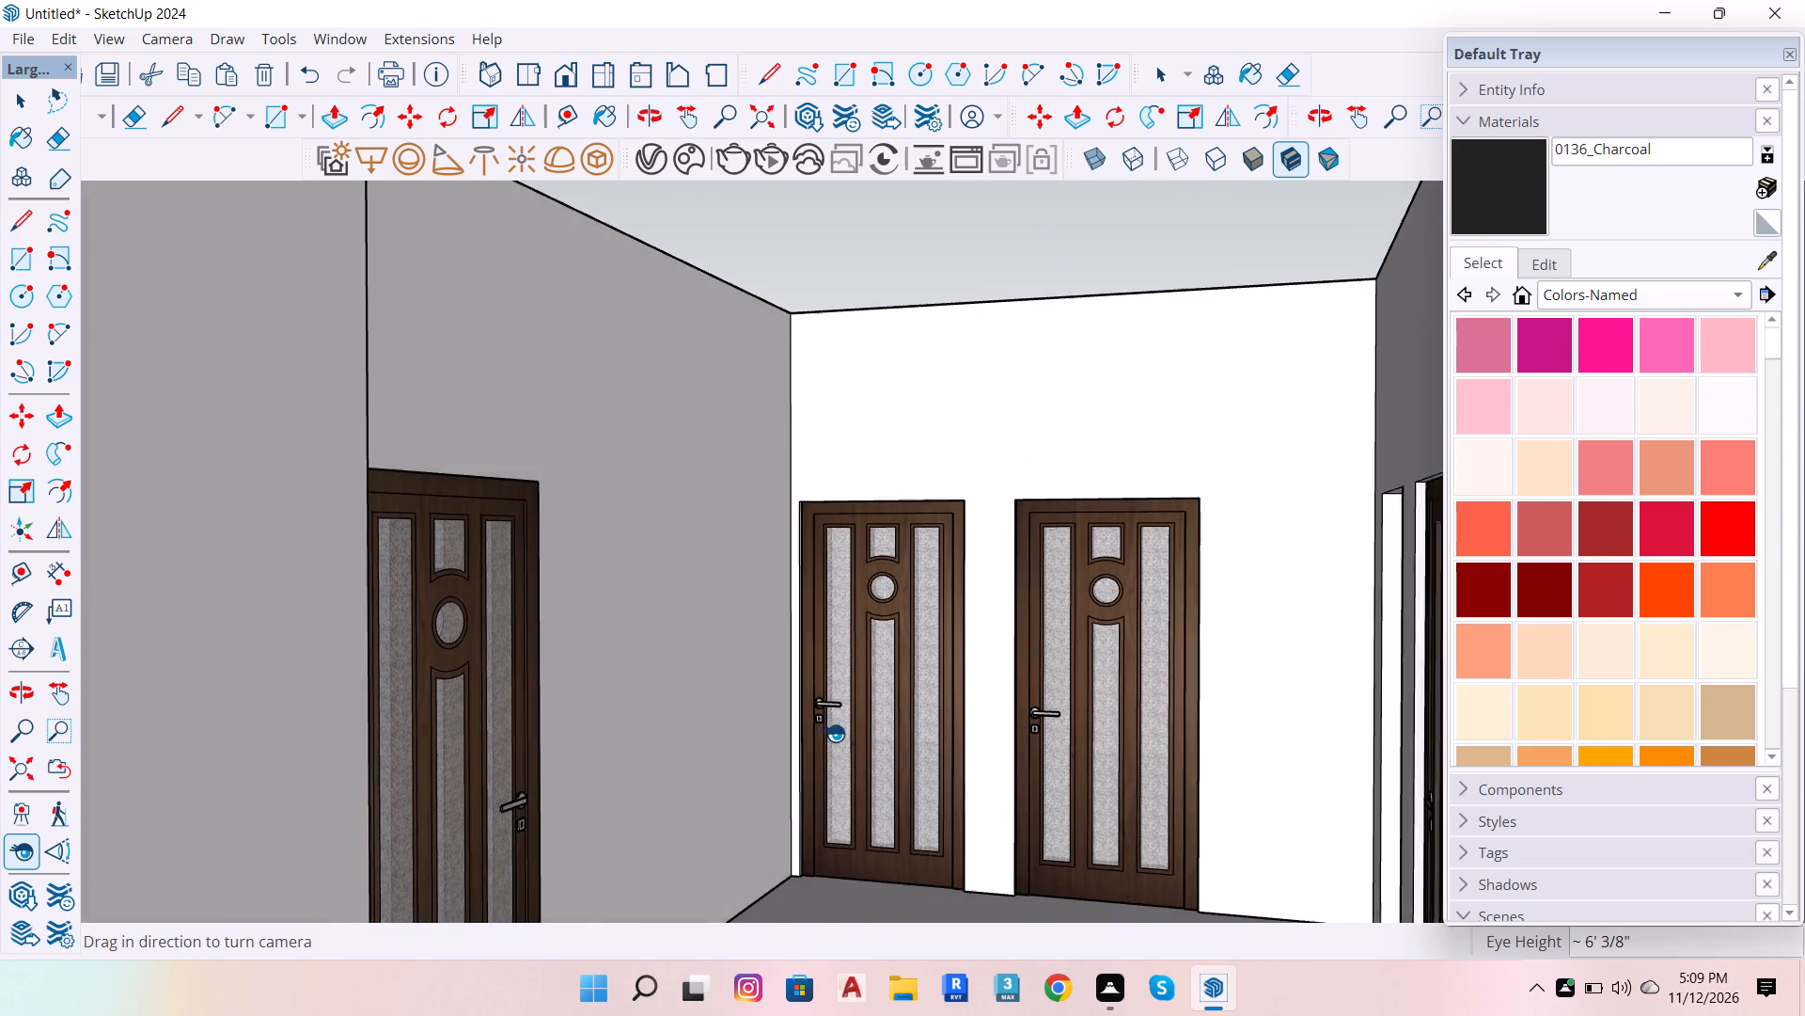
pyautogui.keyDown('shift'); pyautogui.moveTo(833, 733); pyautogui.dragTo(346, 803); pyautogui.keyUp('shift')
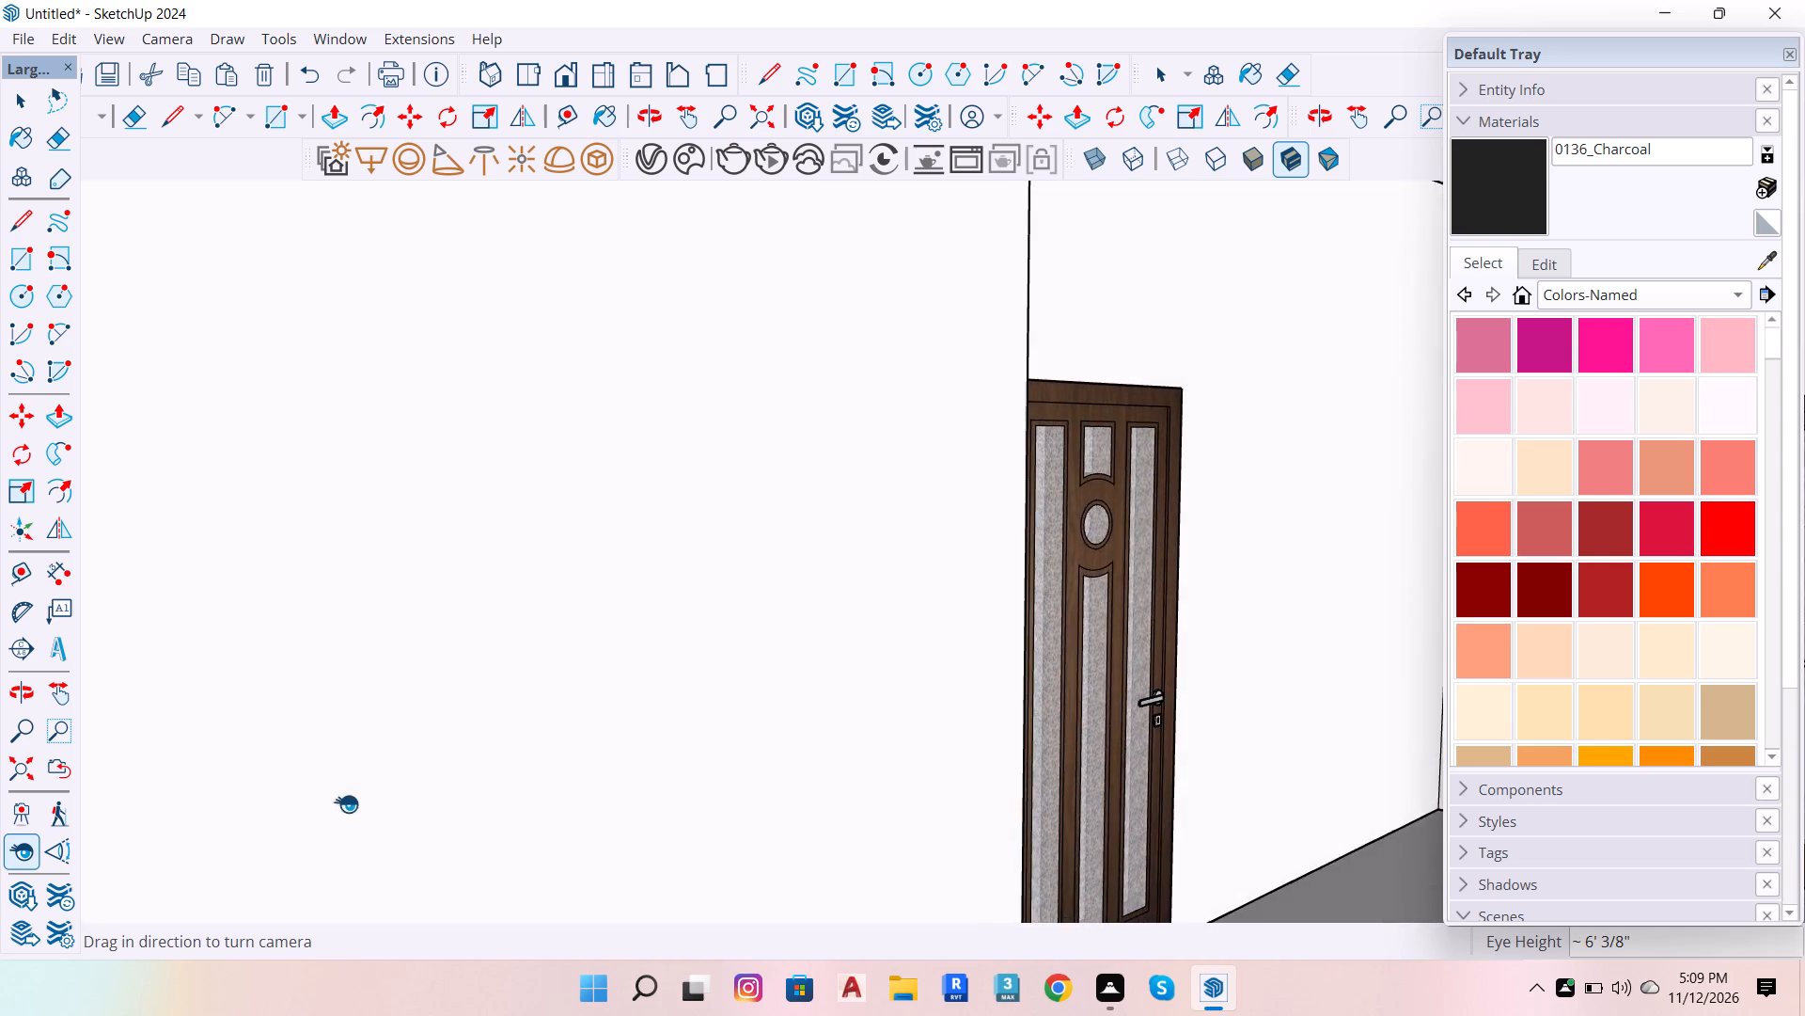
pyautogui.keyDown('shift'); pyautogui.moveTo(346, 803); pyautogui.dragTo(899, 773); pyautogui.keyUp('shift')
pyautogui.keyDown('shift'); pyautogui.moveTo(918, 633); pyautogui.dragTo(908, 644); pyautogui.keyUp('shift')
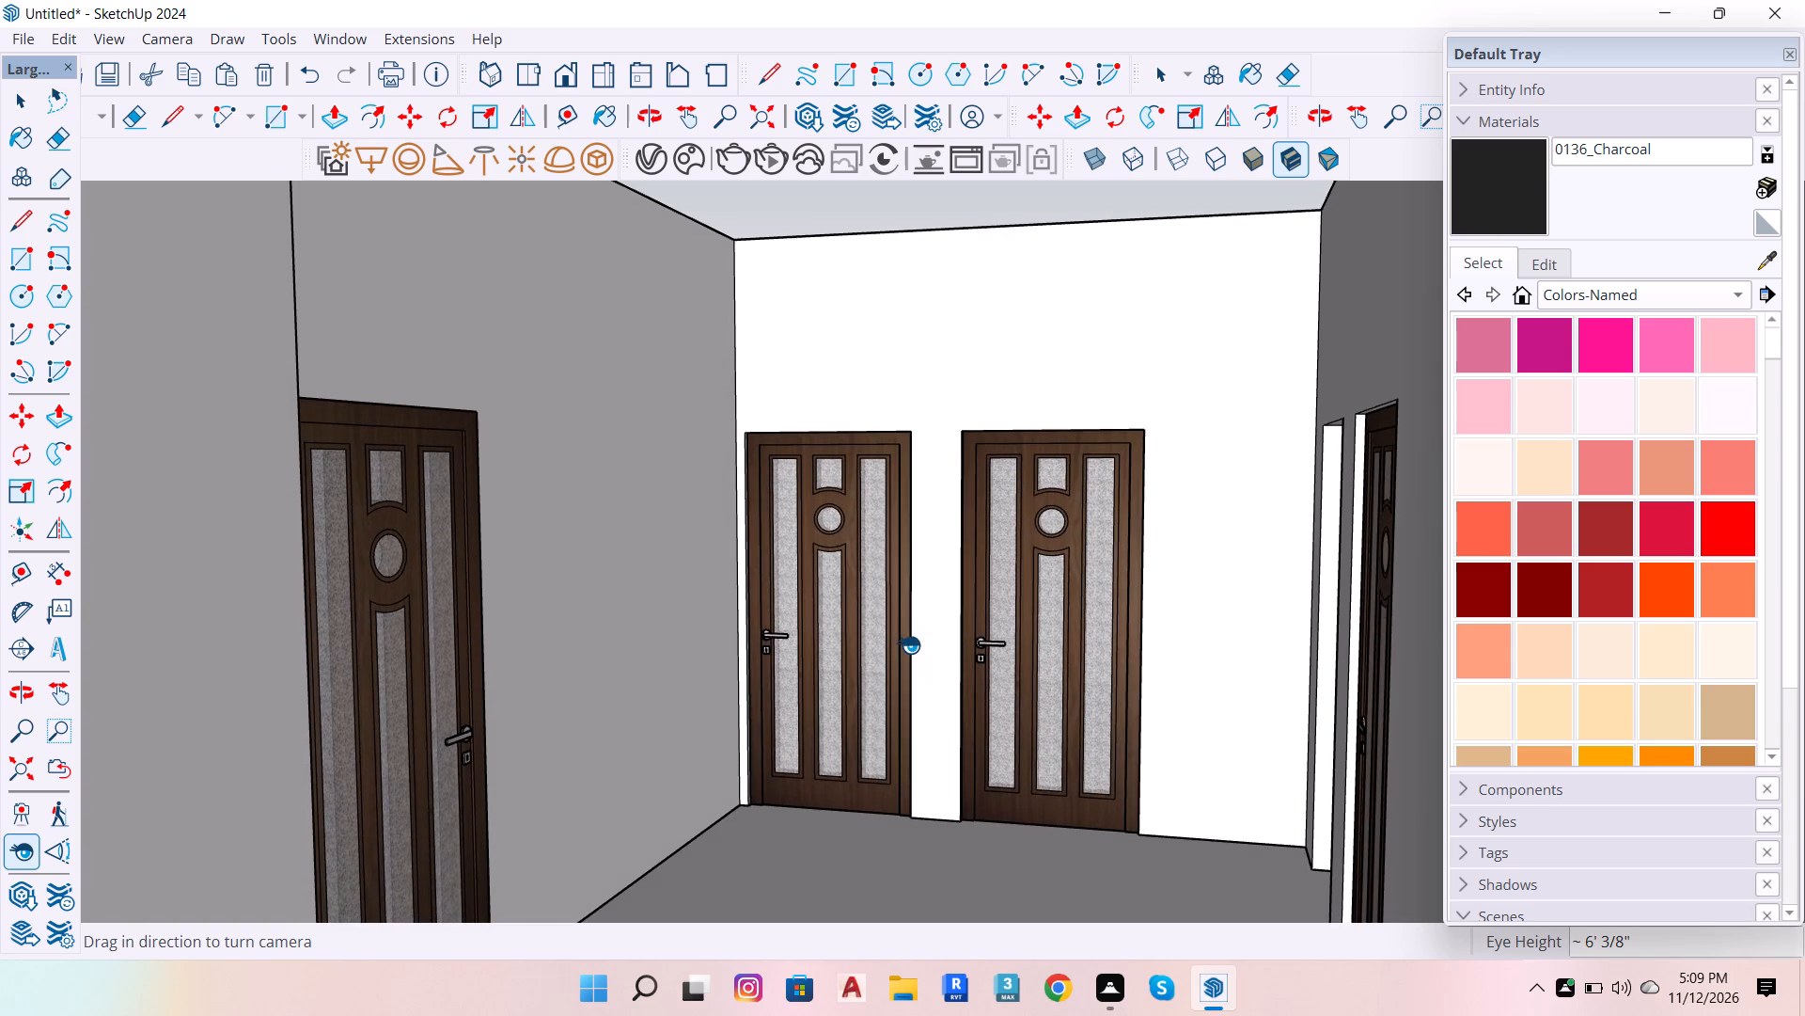
pyautogui.keyDown('shift'); pyautogui.moveTo(908, 644); pyautogui.dragTo(908, 663); pyautogui.keyUp('shift')
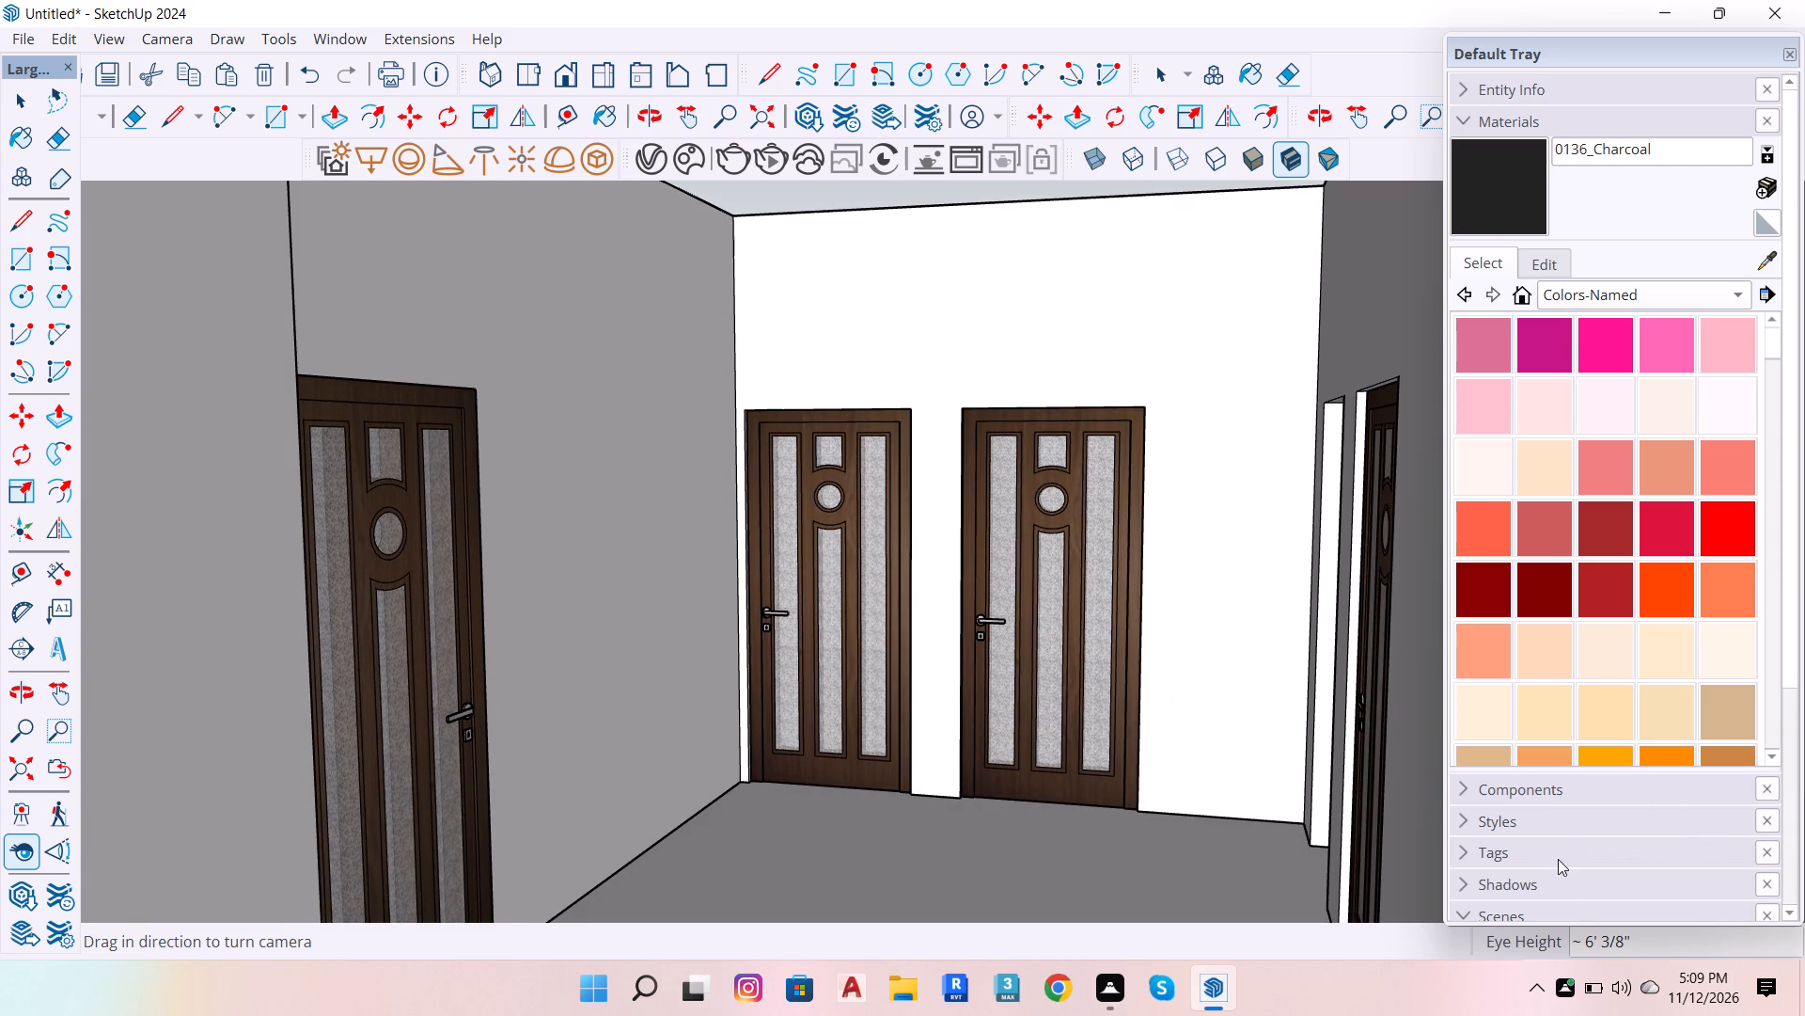
# Save the interior hall view as a new scene.
pyautogui.scroll(-3, 1544, 869)
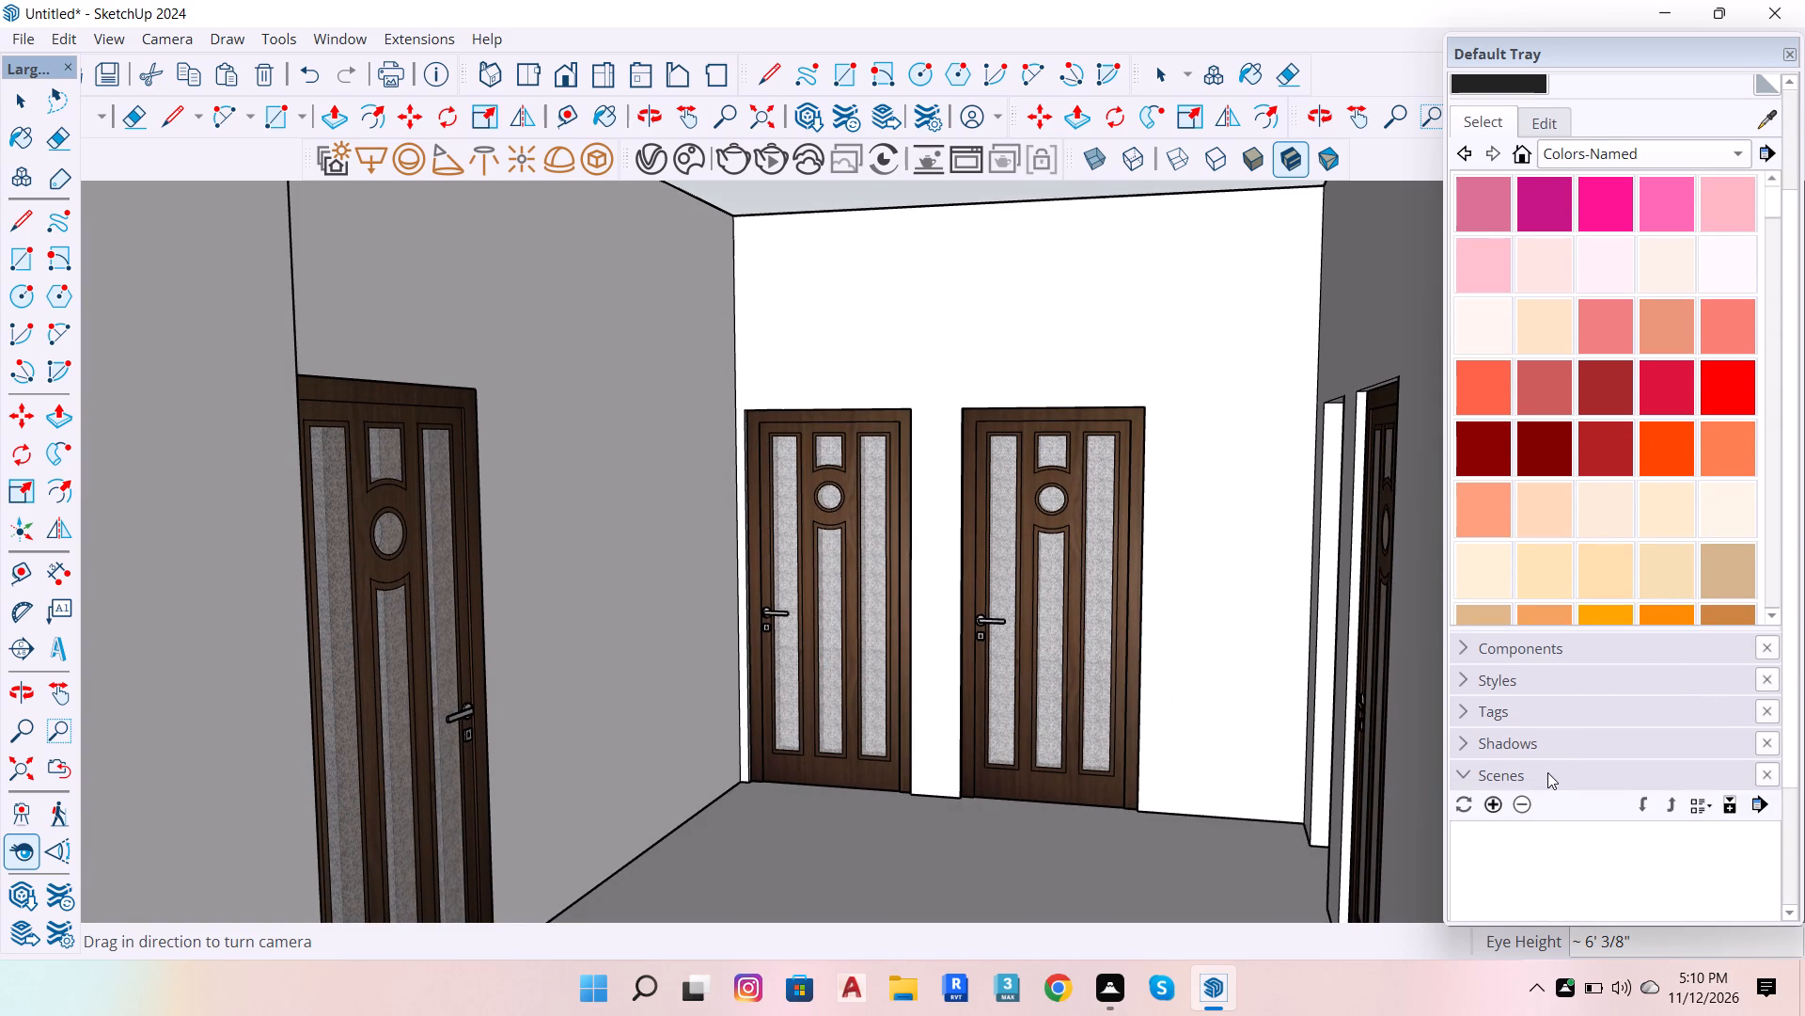
pyautogui.click(1496, 807)
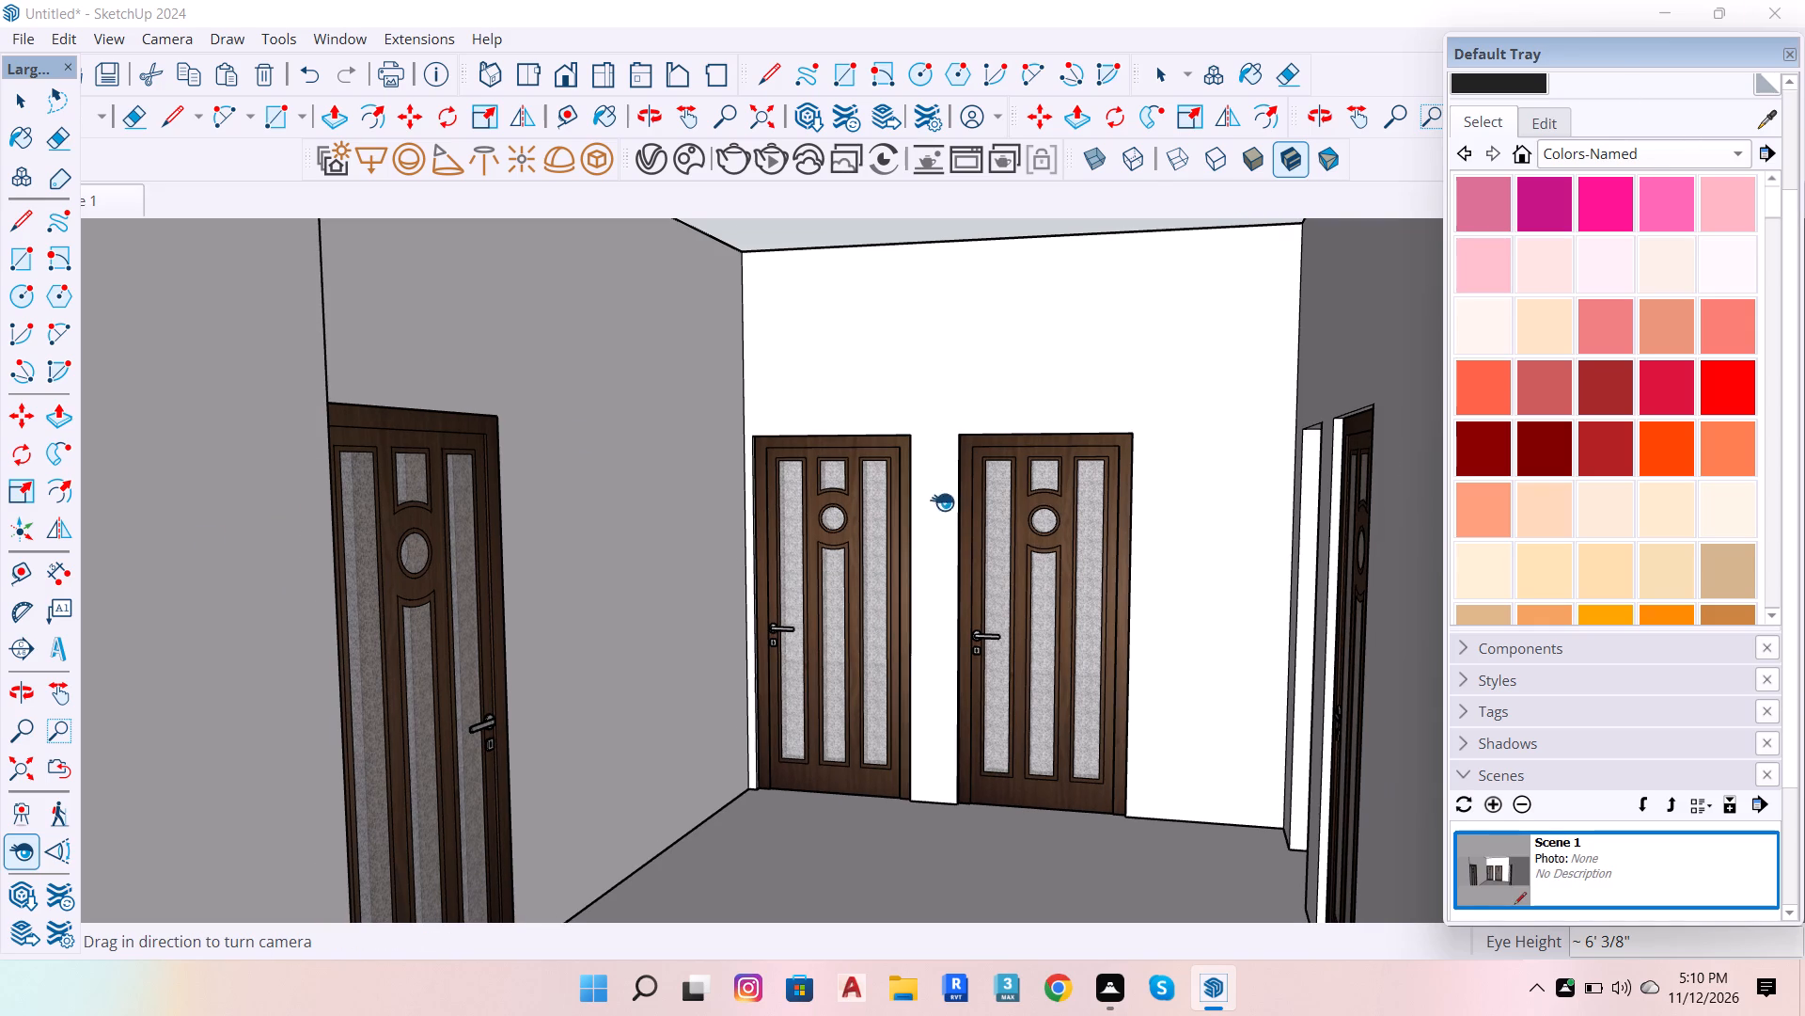
pyautogui.press('space')
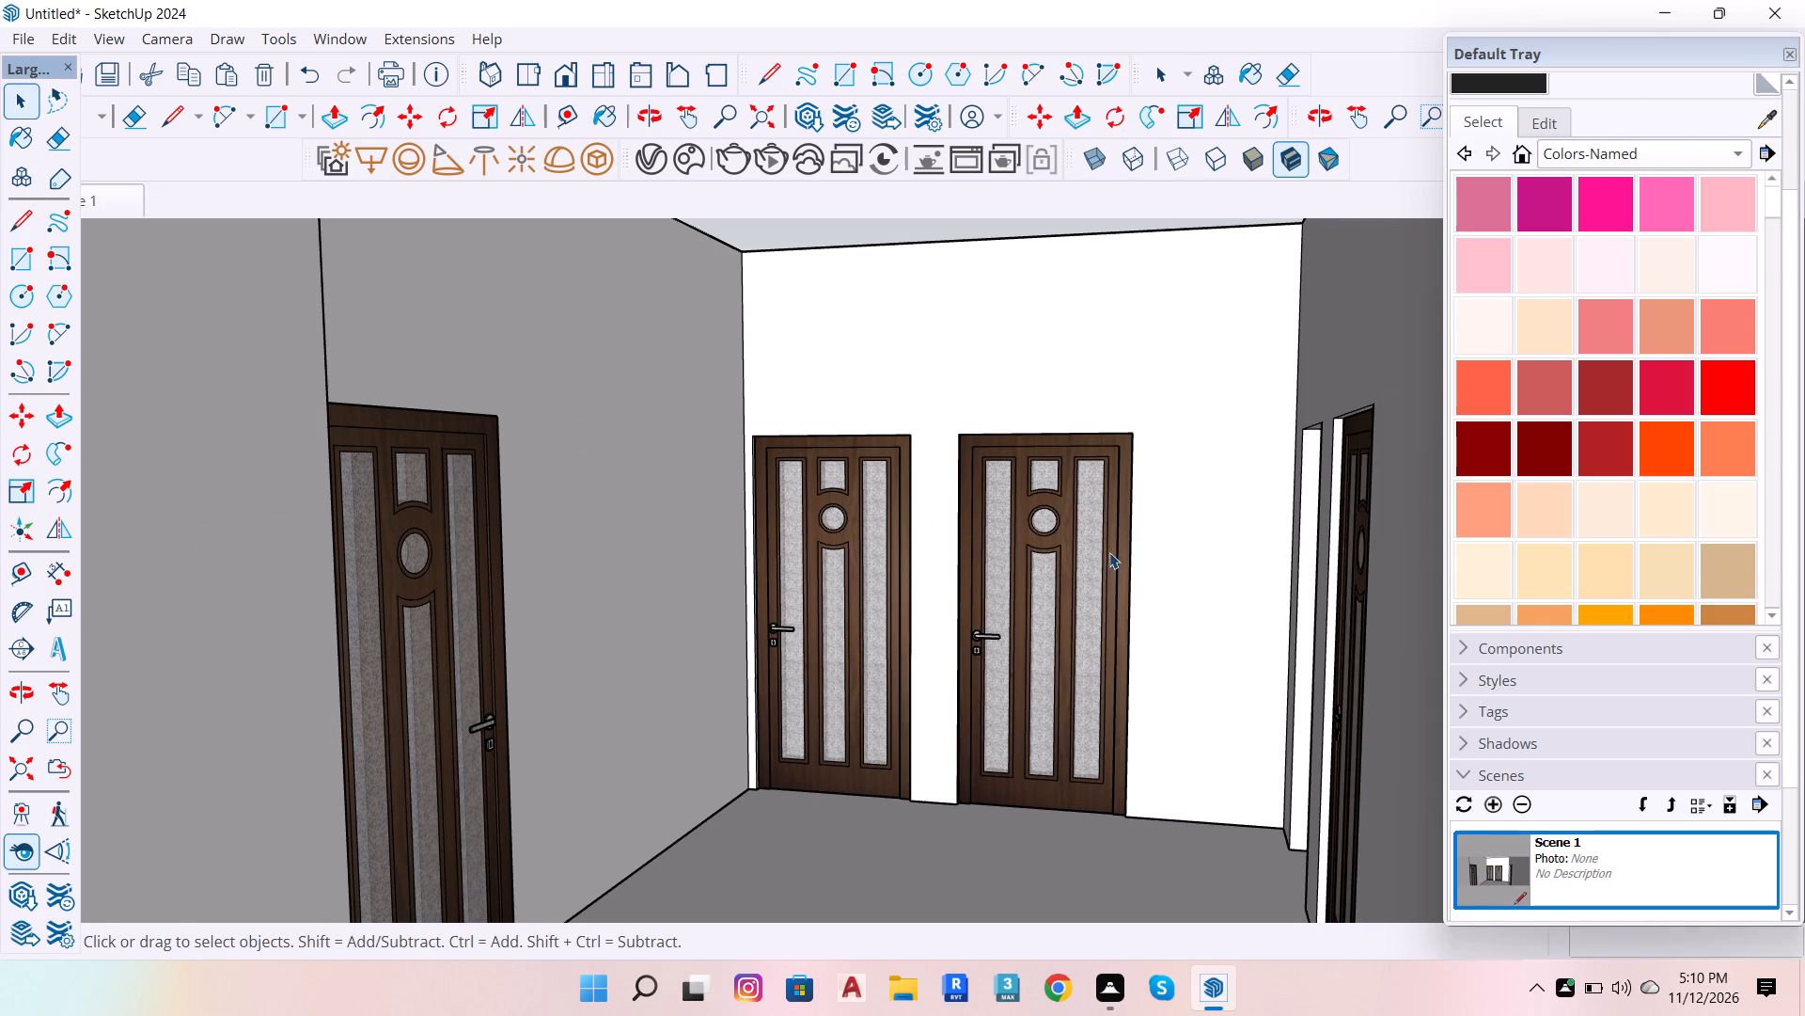
# View the whole house from outside, and examine the central hall and its surrounding walls from above.
pyautogui.scroll(-14, 1117, 587)
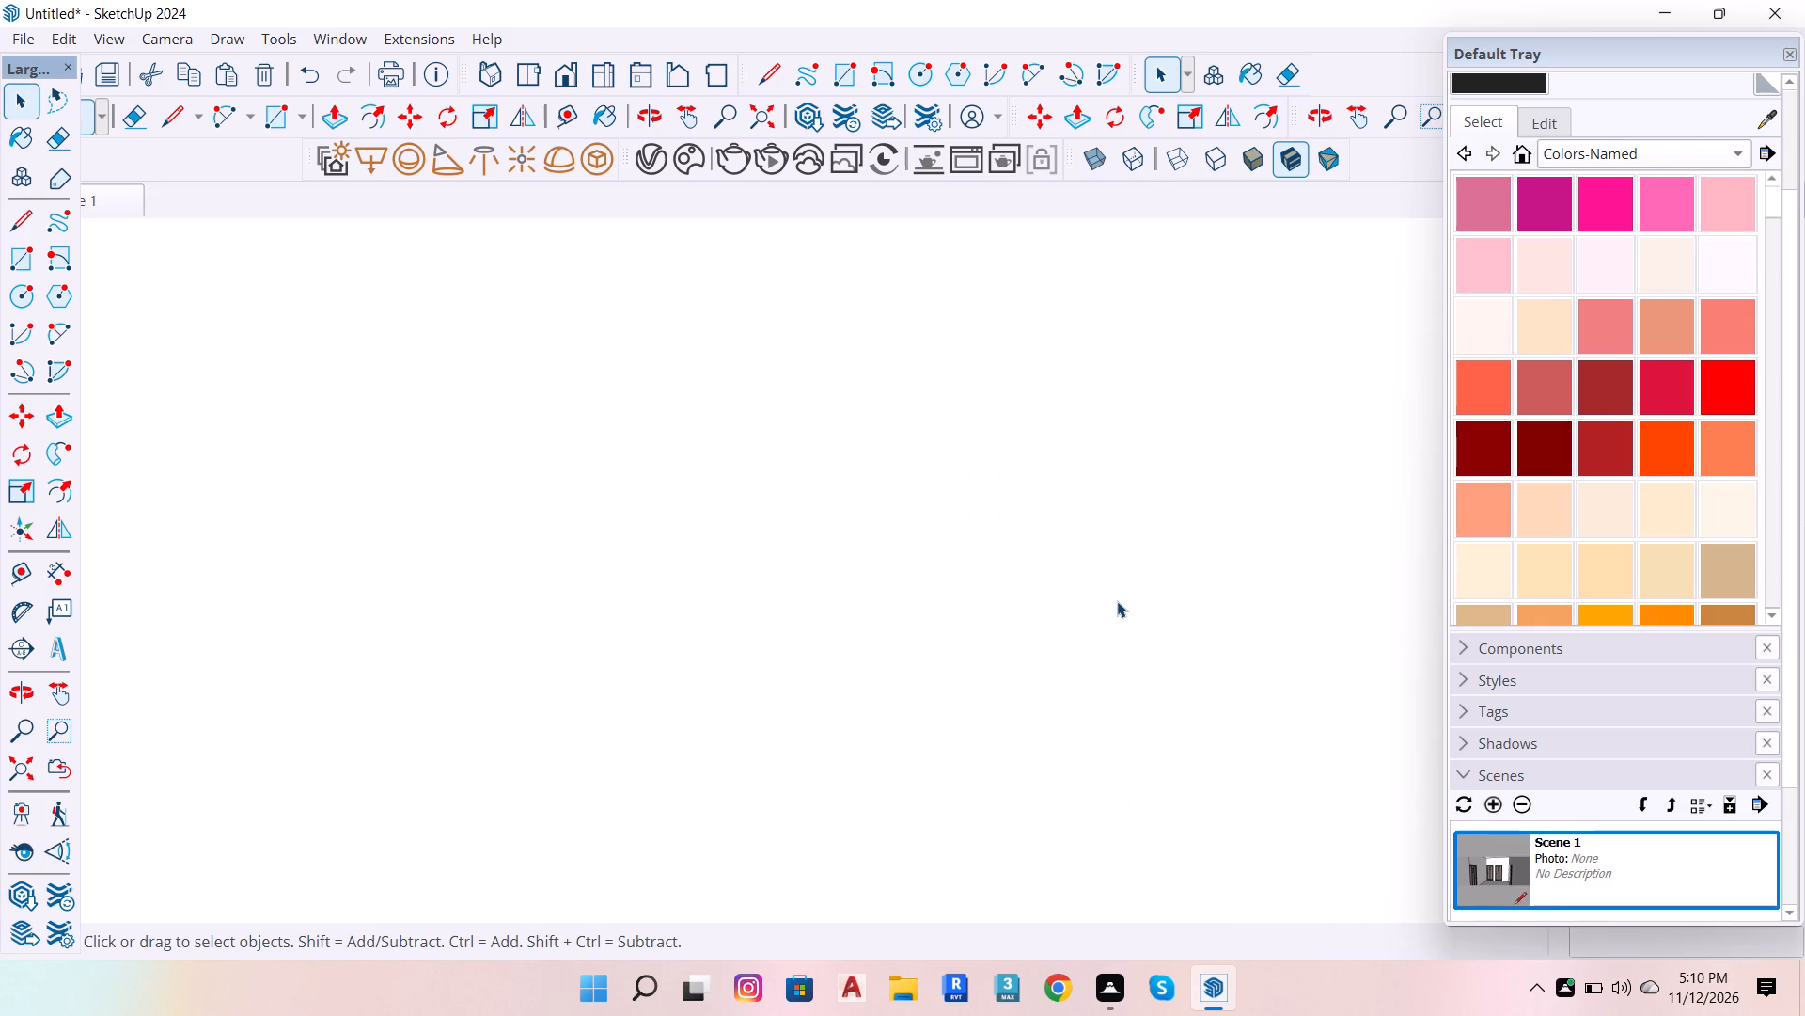
pyautogui.click(17, 777)
pyautogui.scroll(-12, 1134, 745)
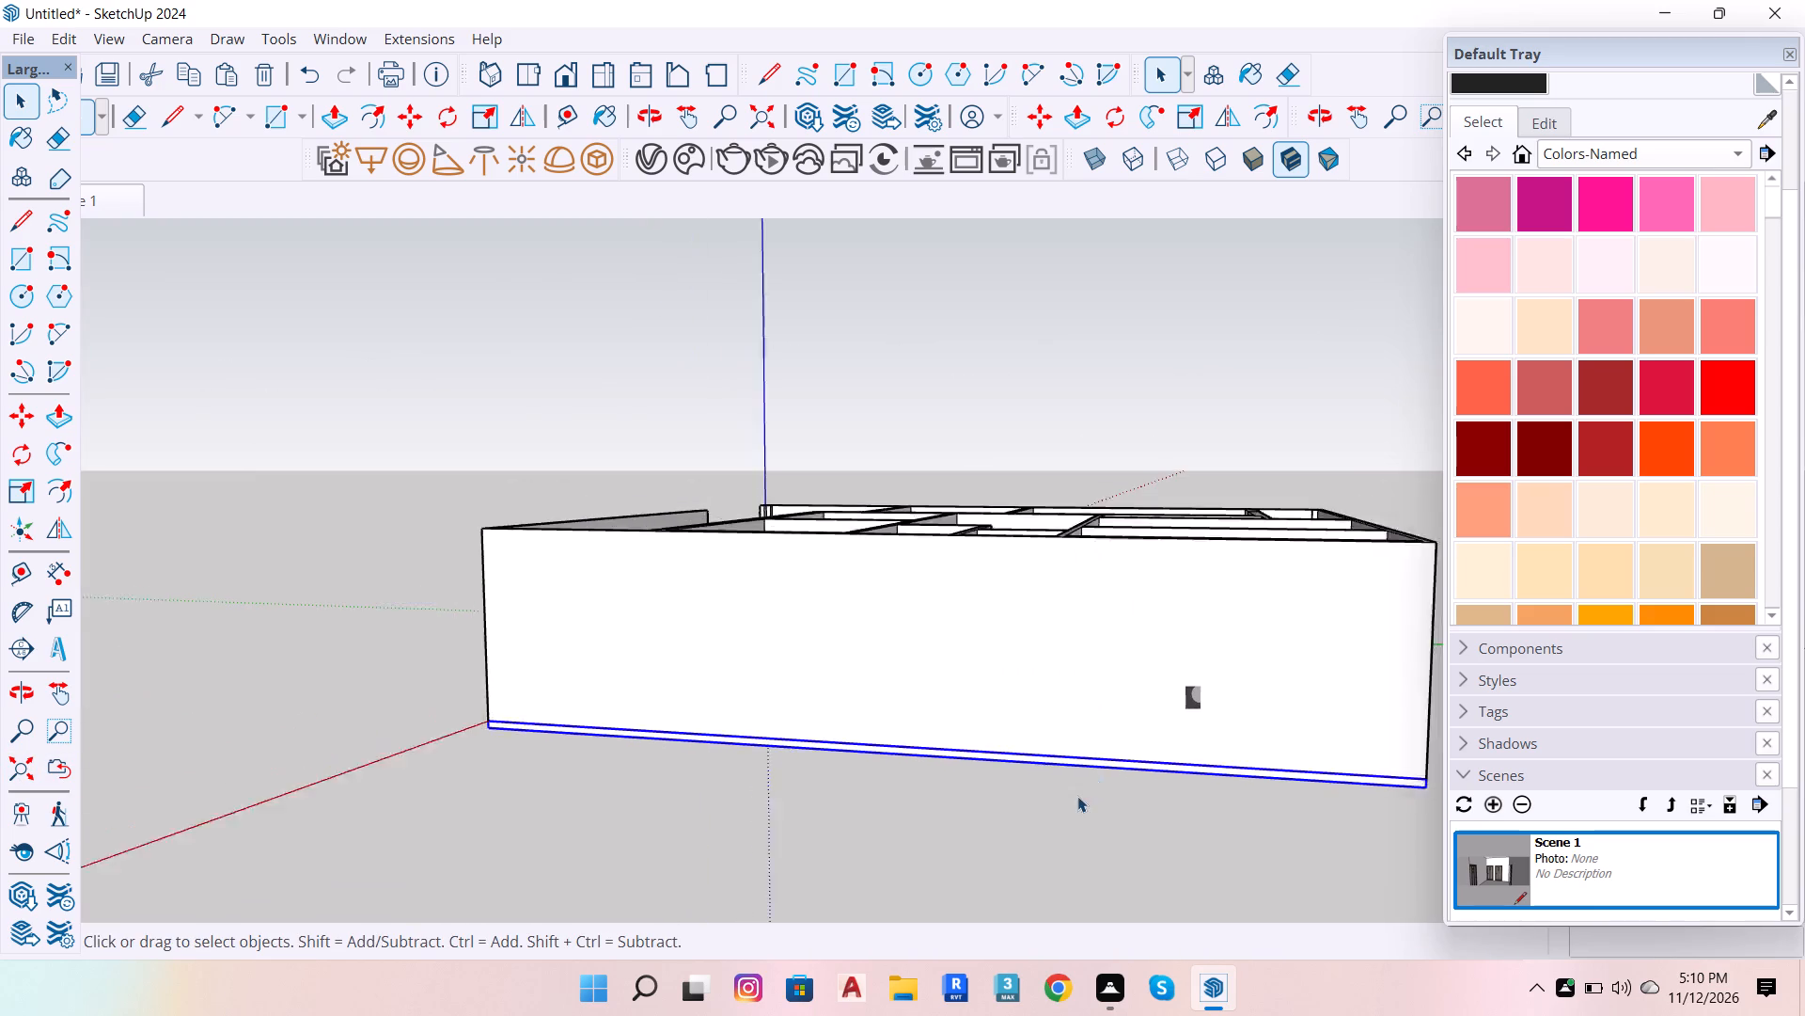
pyautogui.scroll(-2, 1077, 796)
pyautogui.click(1033, 848)
pyautogui.scroll(14, 1183, 746)
pyautogui.scroll(-6, 1139, 721)
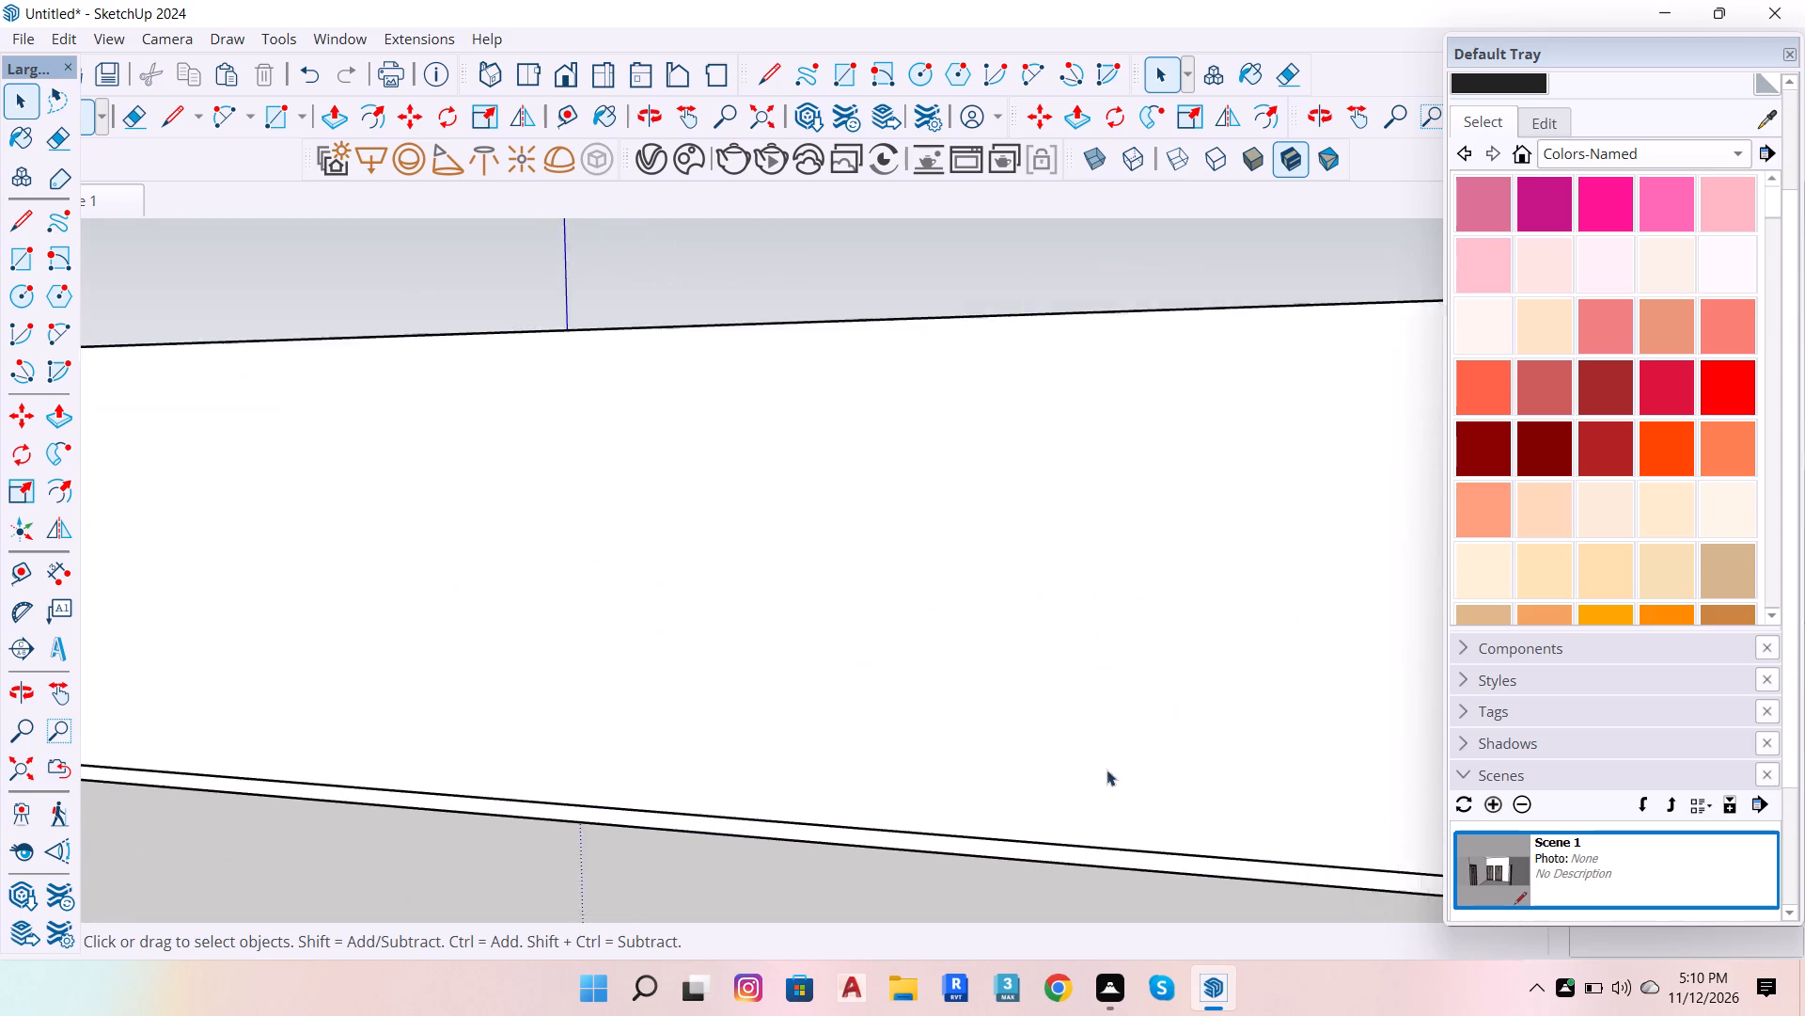
pyautogui.scroll(-2, 1107, 770)
pyautogui.press('o')
pyautogui.moveTo(1066, 681); pyautogui.dragTo(1109, 1015)
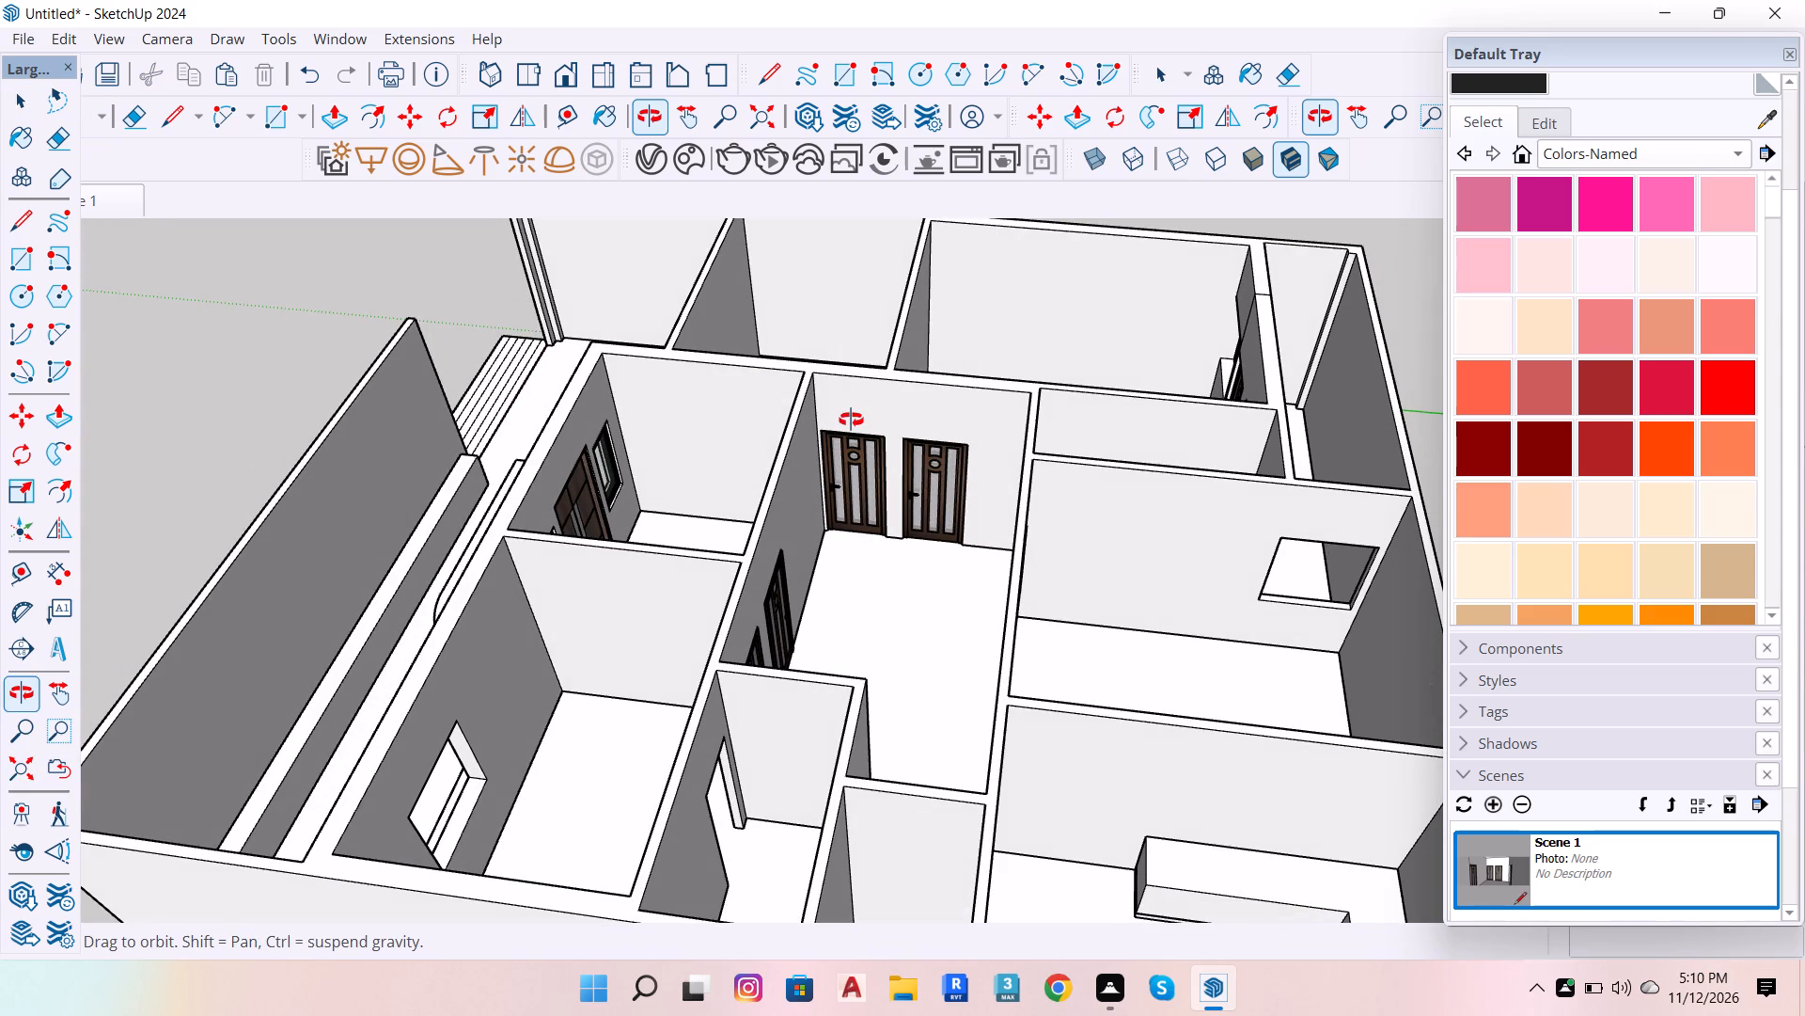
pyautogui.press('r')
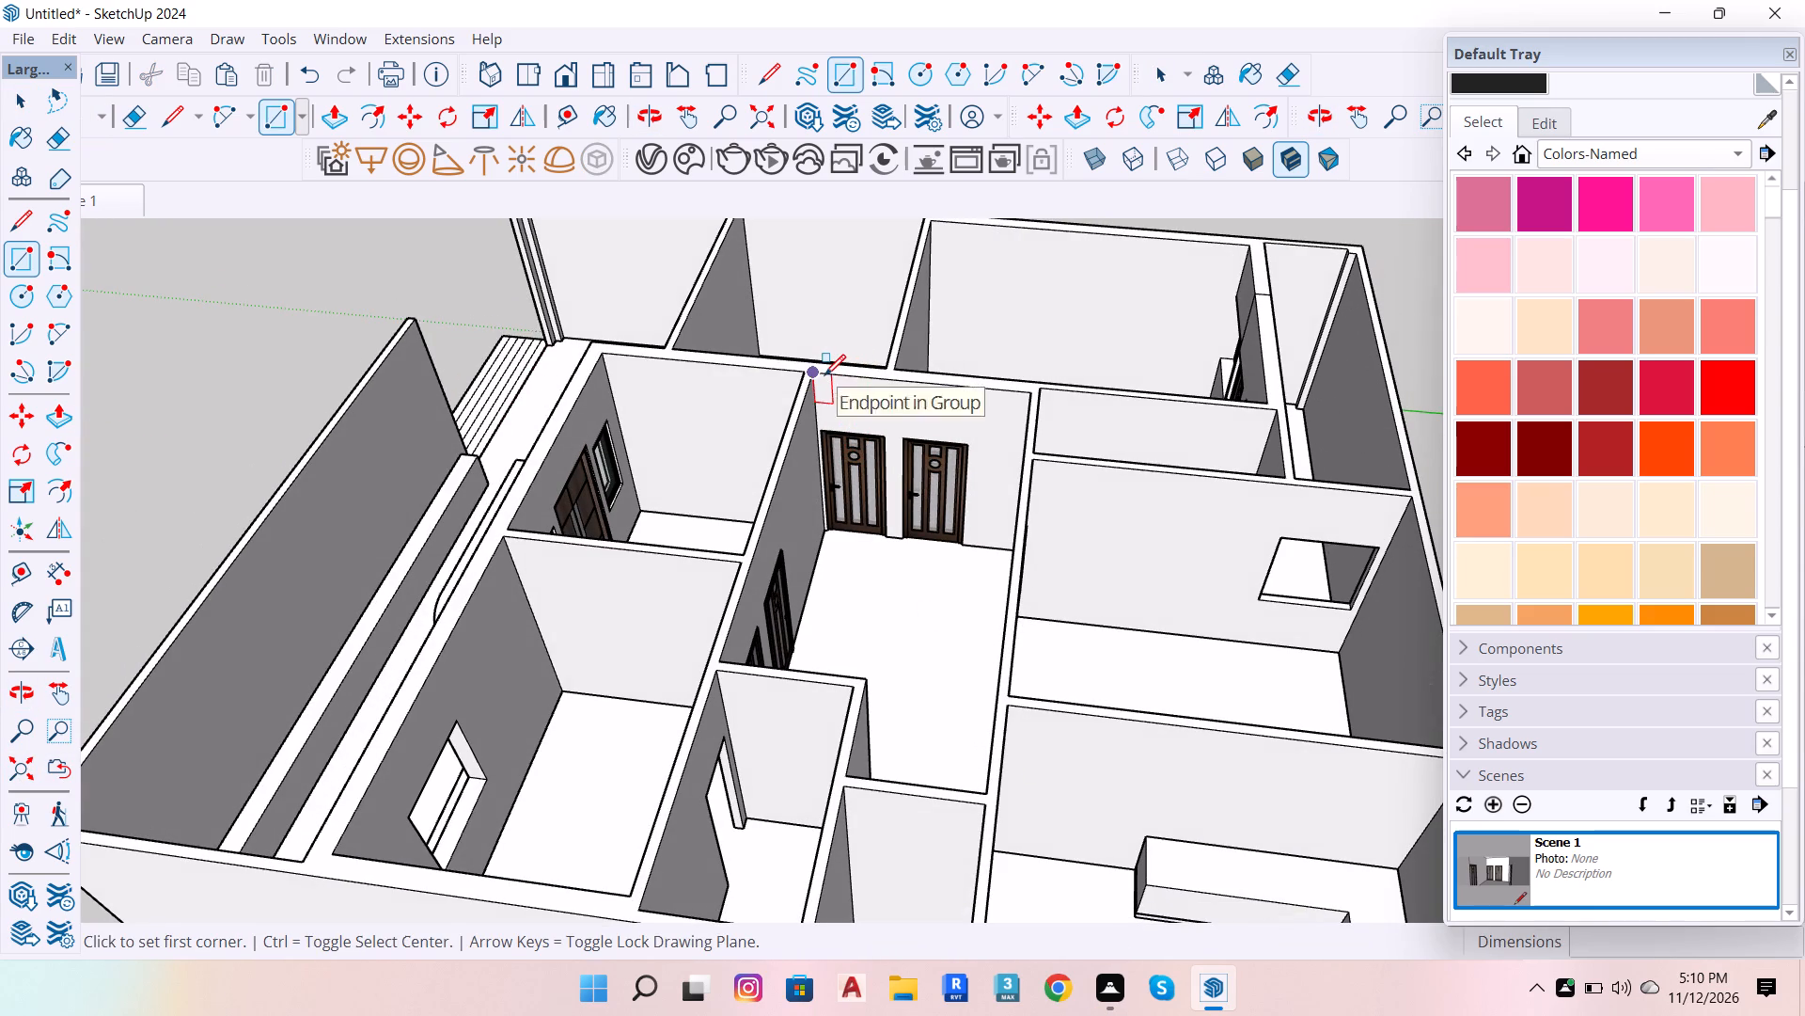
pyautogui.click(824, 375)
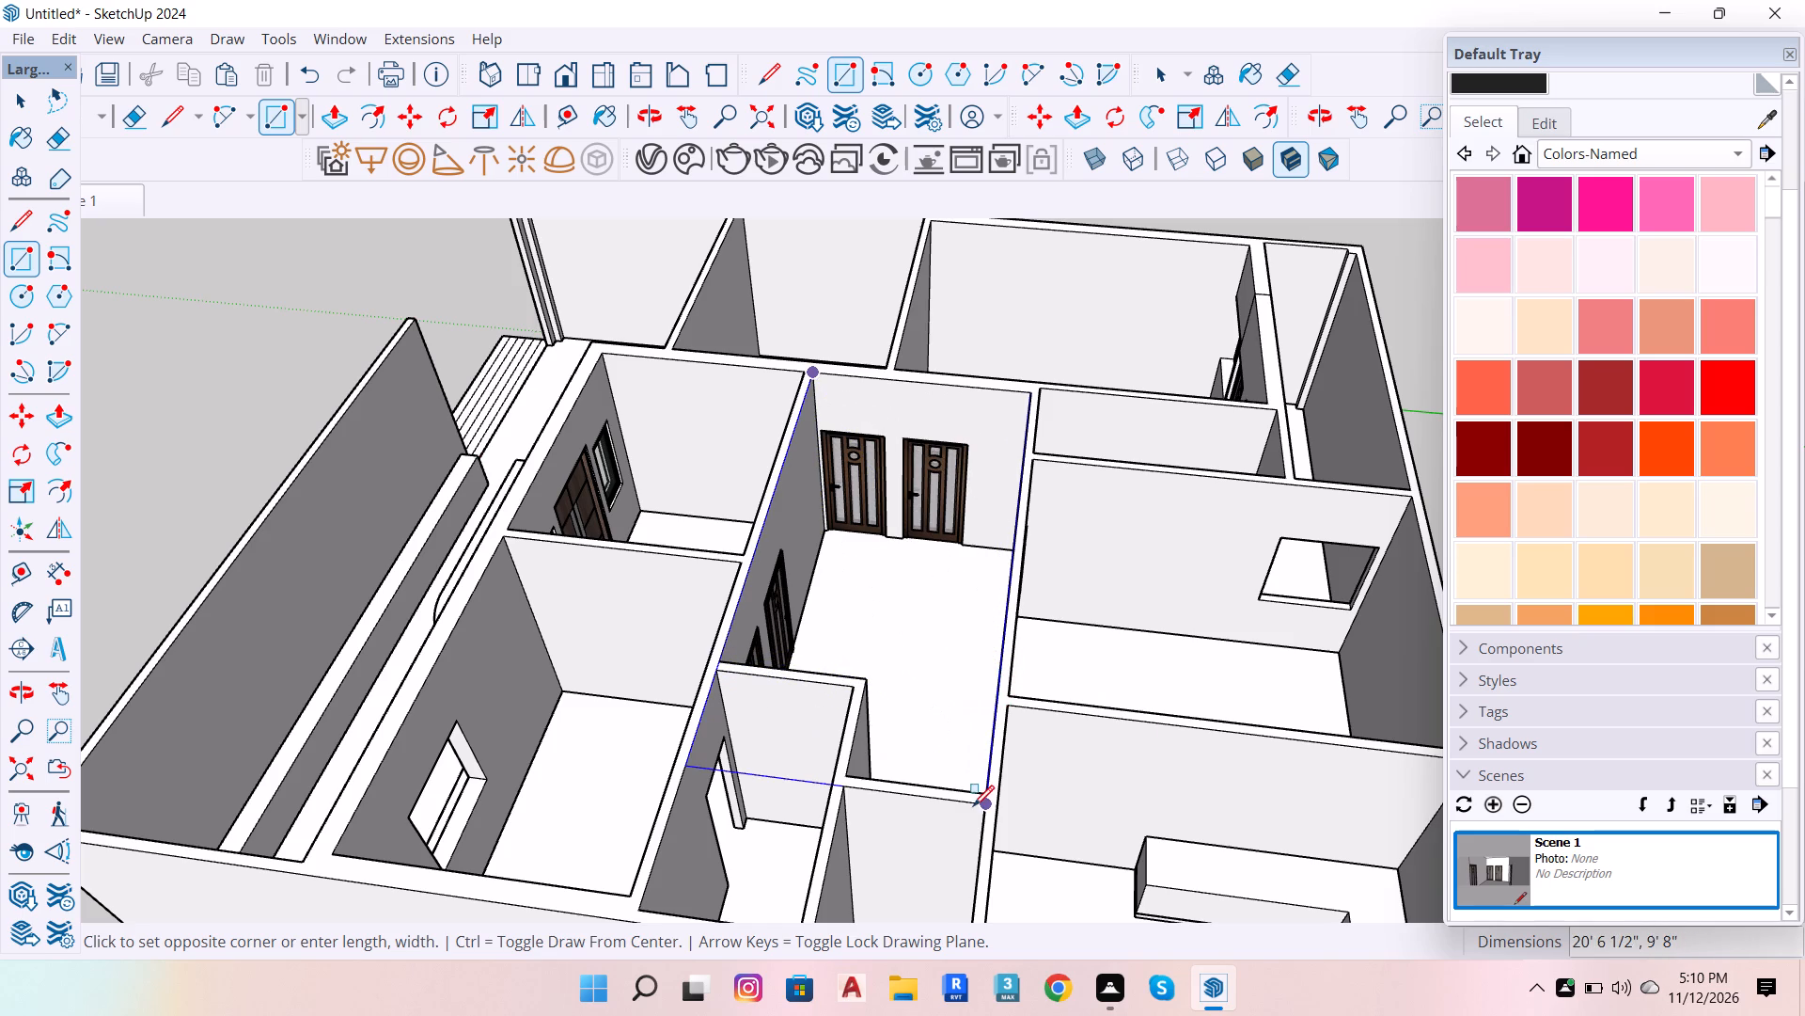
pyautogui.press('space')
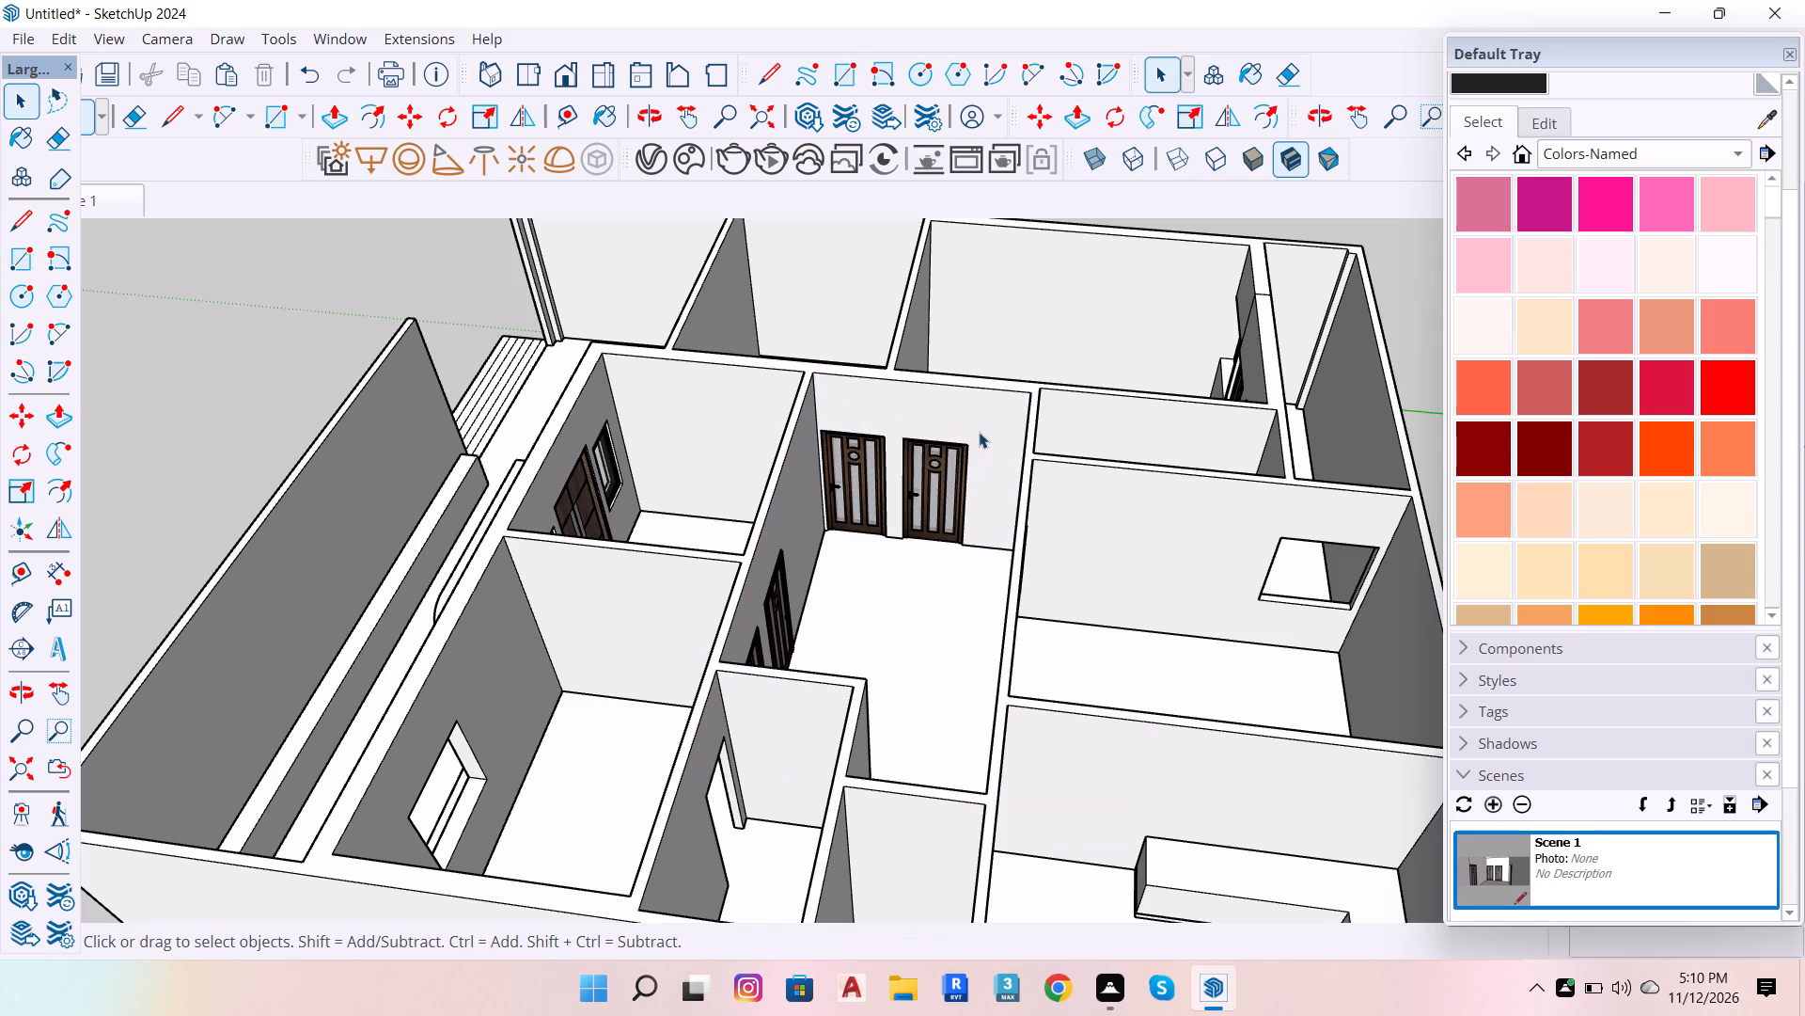
# Draw a rectangle about 9' 8" by 16' 3 1/2" at wall-top level over the main part of the hall.
pyautogui.press('r')
pyautogui.click(1029, 401)
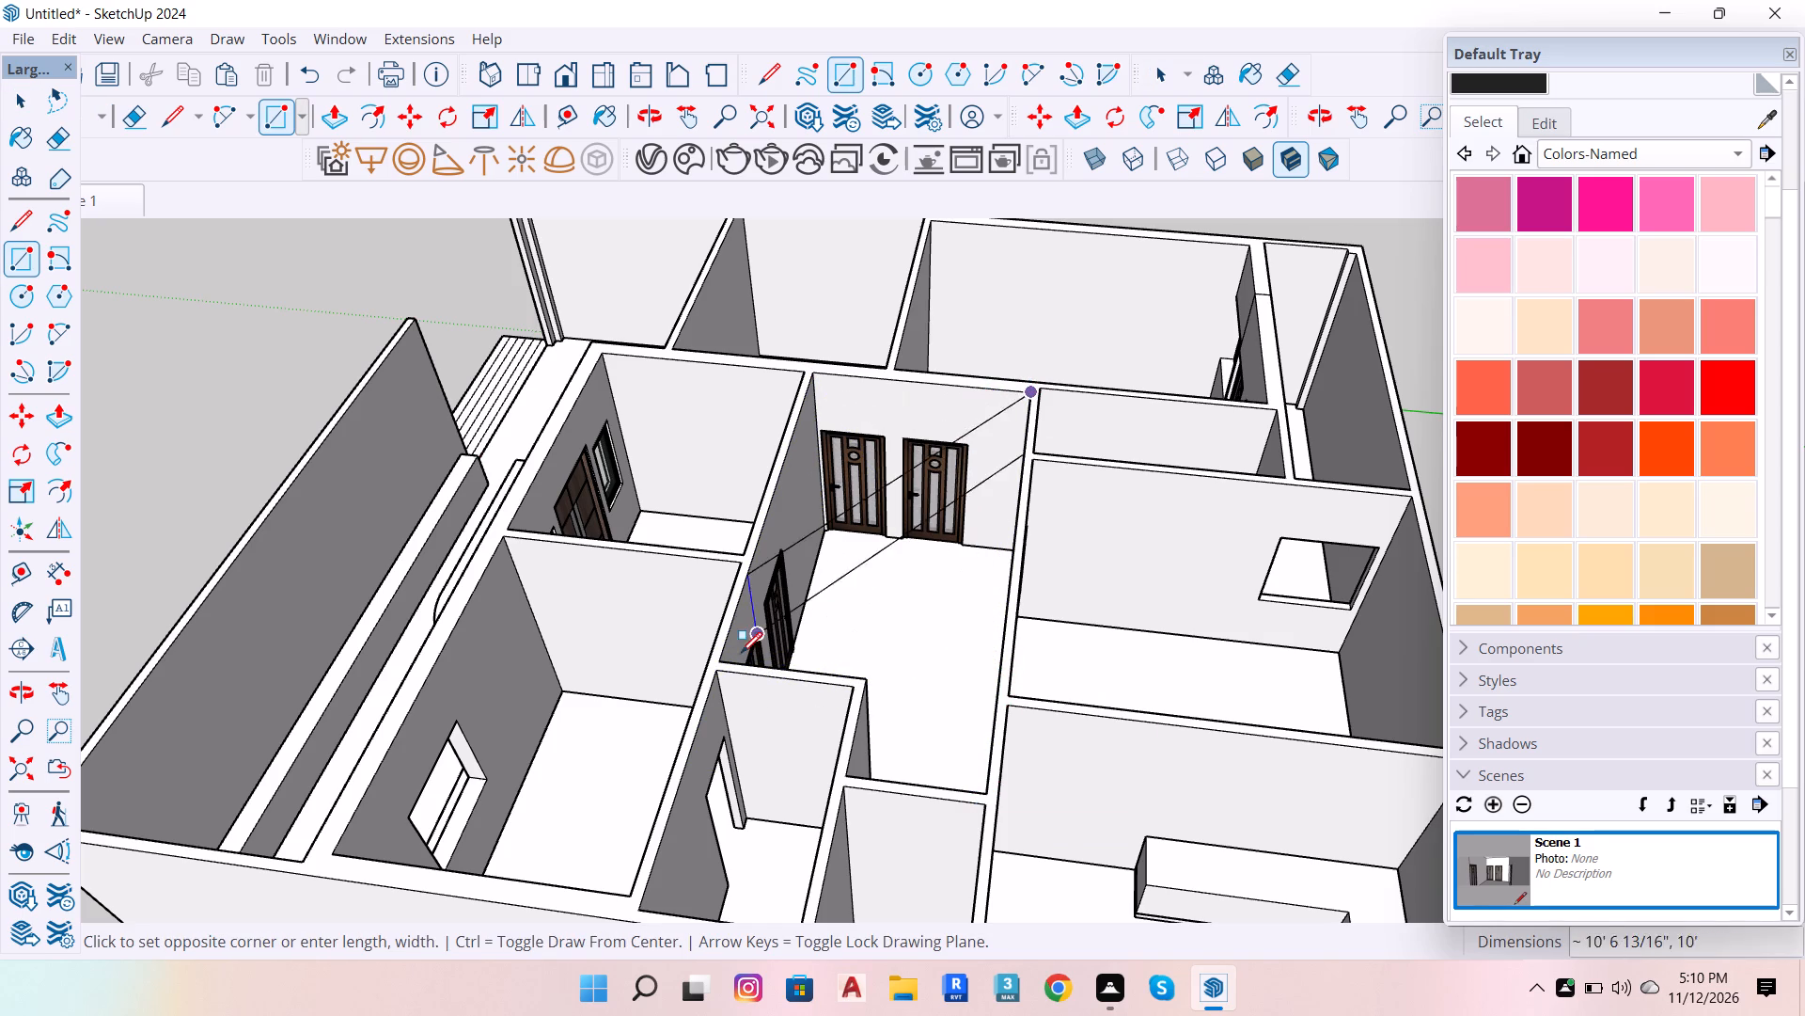
pyautogui.click(728, 655)
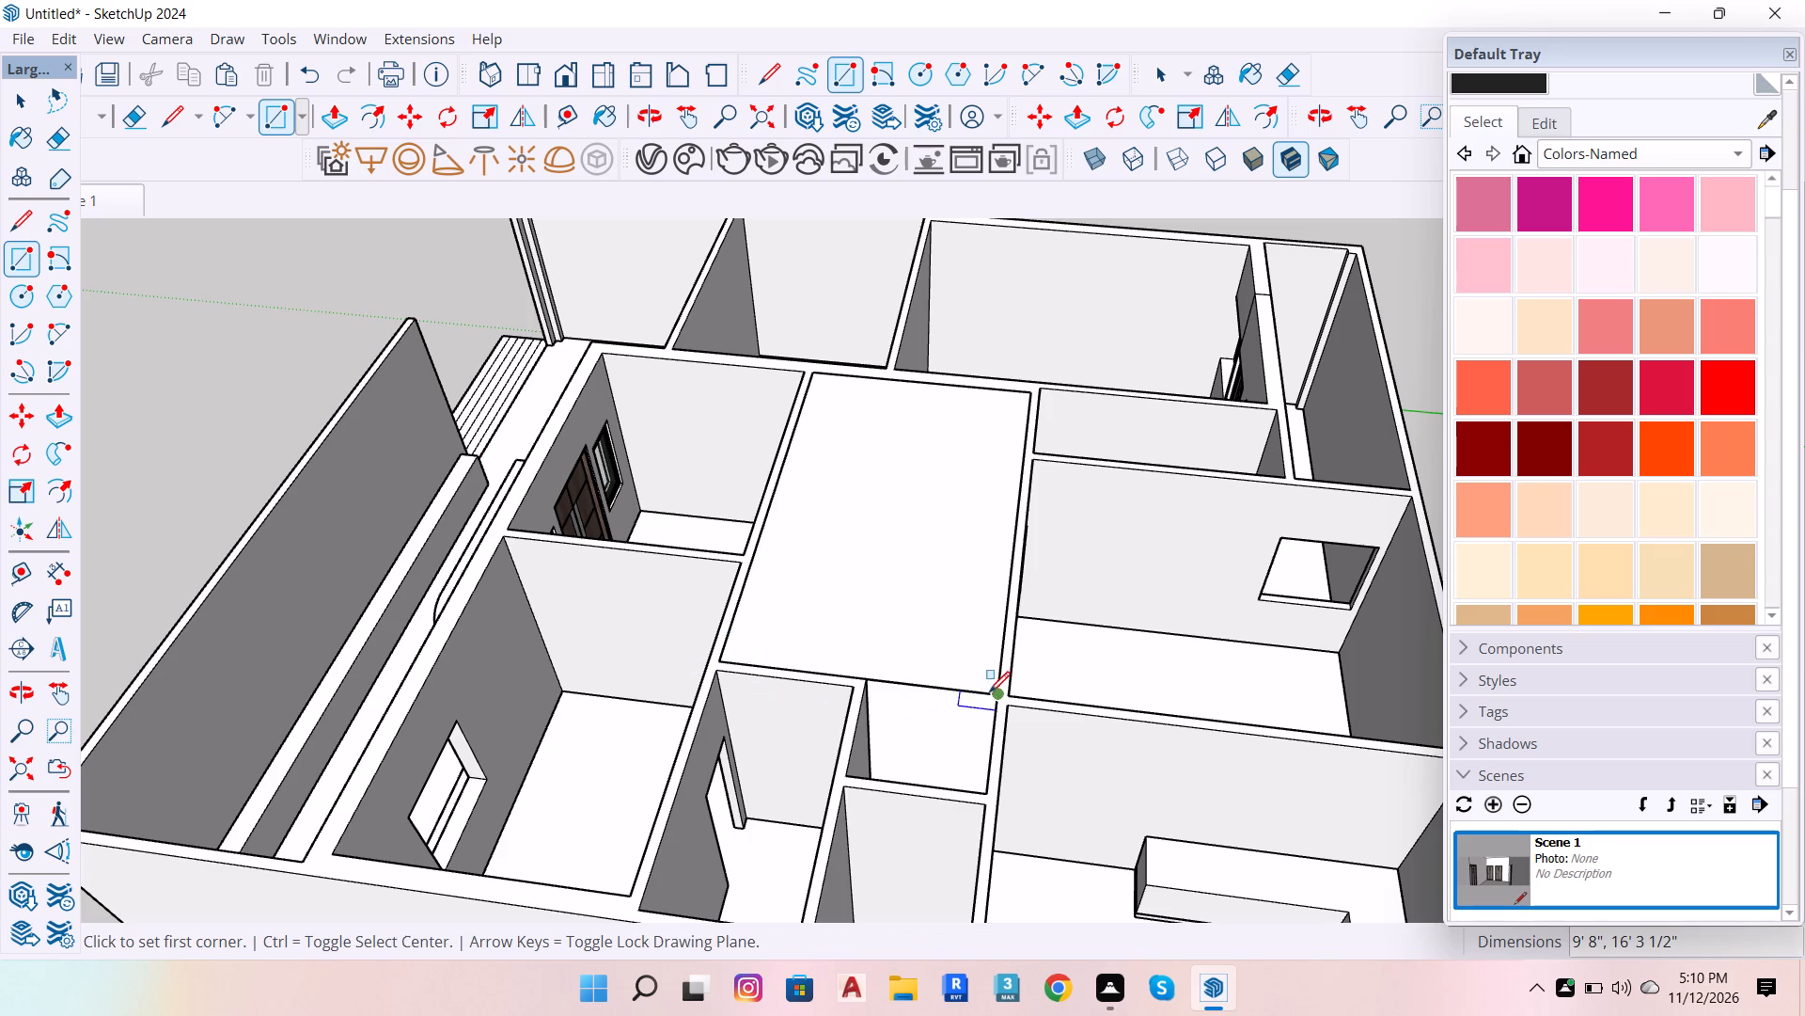
# Add a 4' 6" by 3' 10 1/2" rectangle over the hall's narrow end and erase the edge shared by both rectangles.
pyautogui.scroll(5, 981, 702)
pyautogui.click(1011, 685)
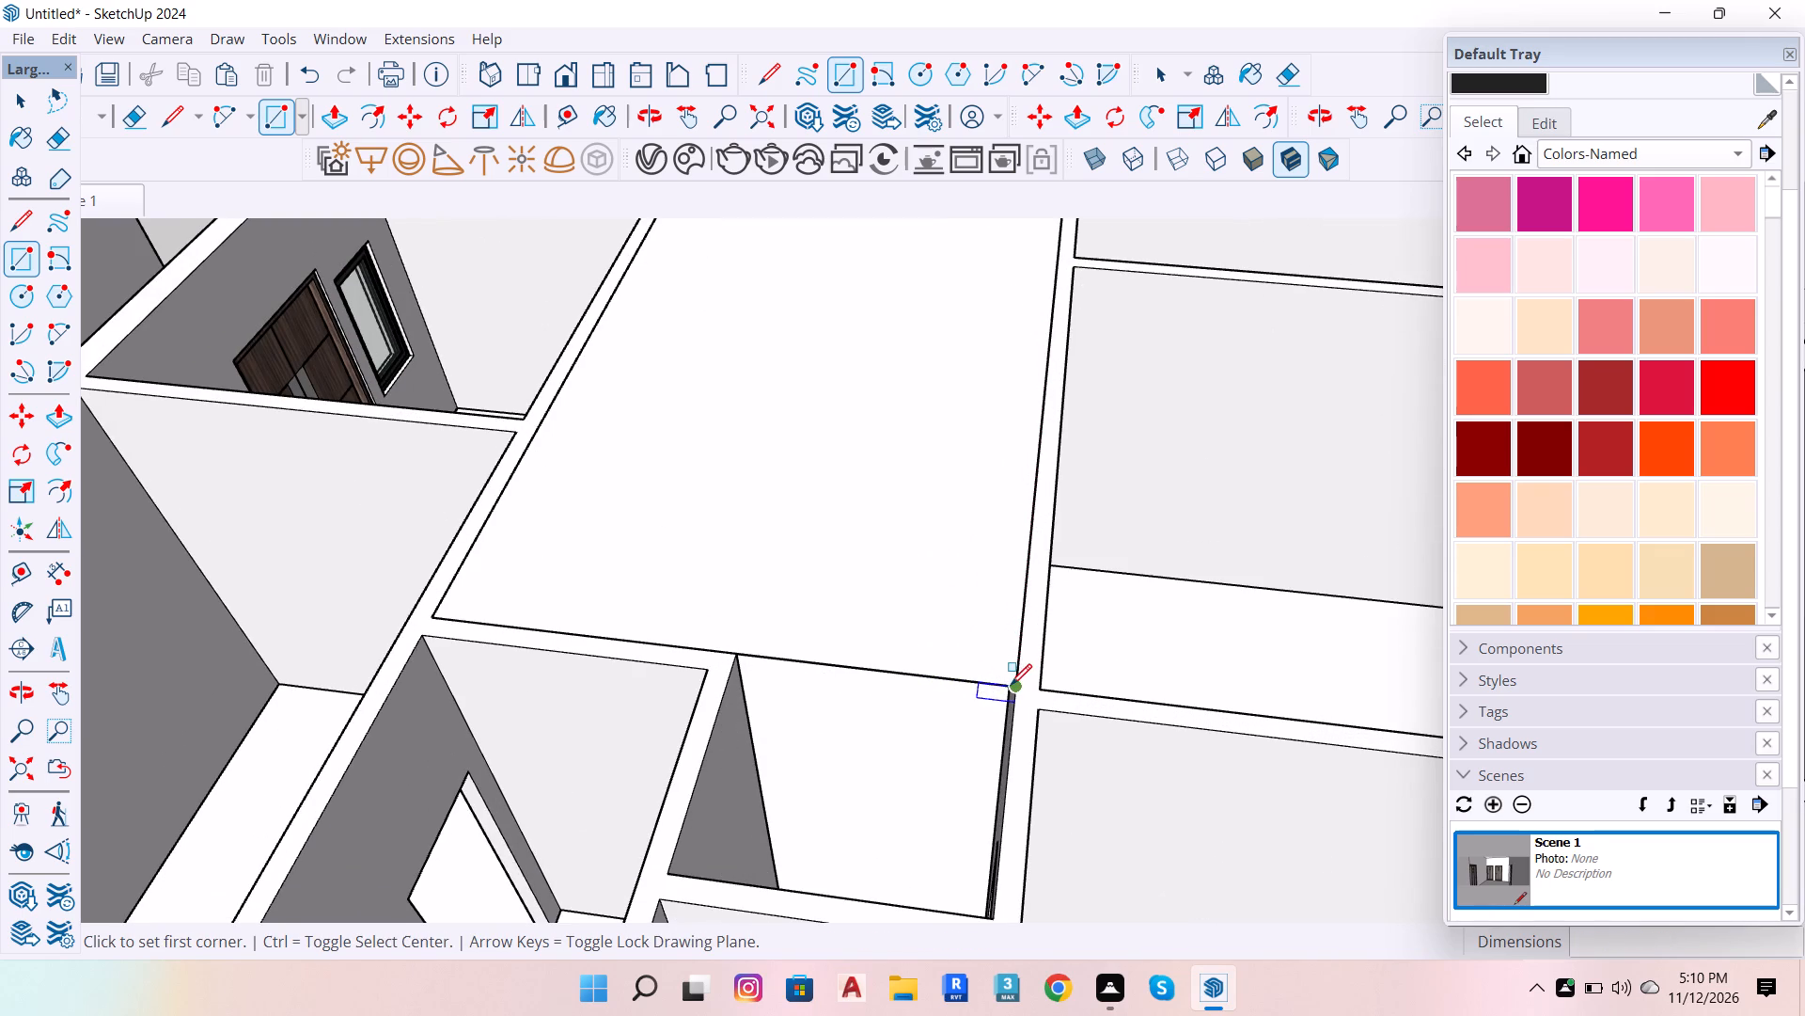
pyautogui.click(677, 871)
pyautogui.press('space')
pyautogui.press('e')
pyautogui.moveTo(932, 660); pyautogui.dragTo(936, 696)
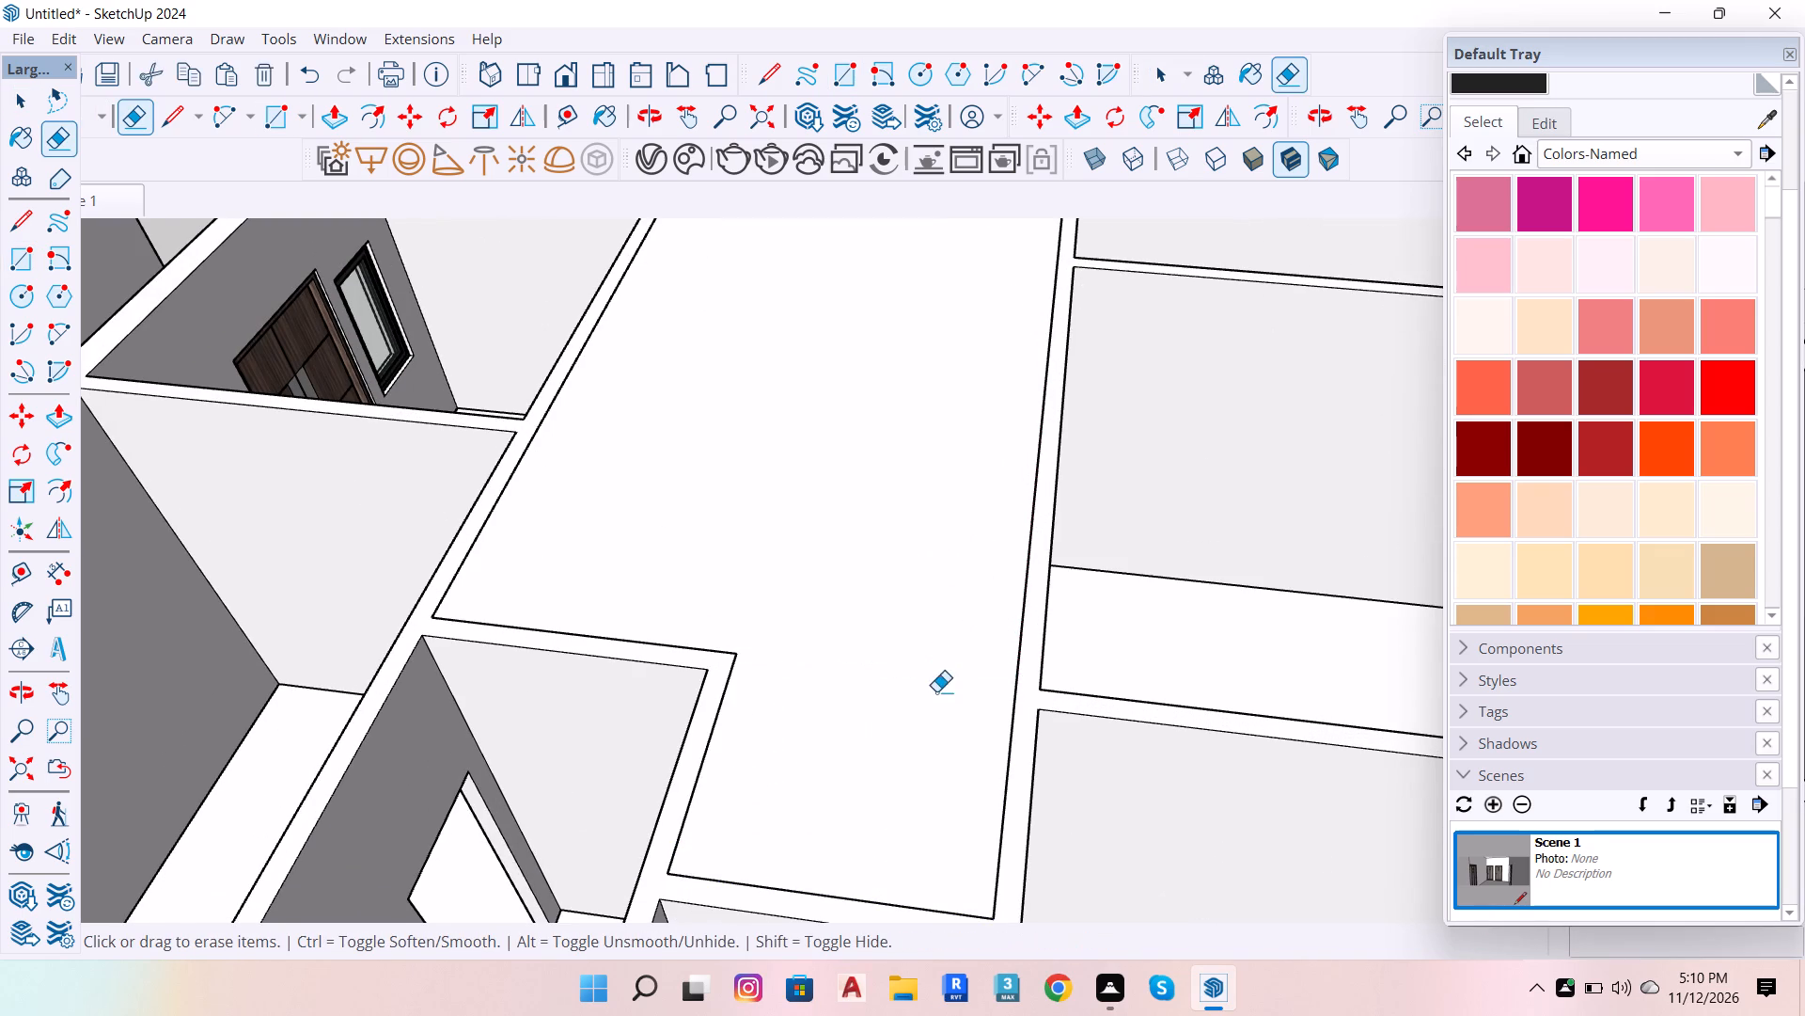
# Group the L-shaped ceiling face together with its edges.
pyautogui.press('space')
pyautogui.doubleClick(925, 698)
pyautogui.rightClick(925, 698)
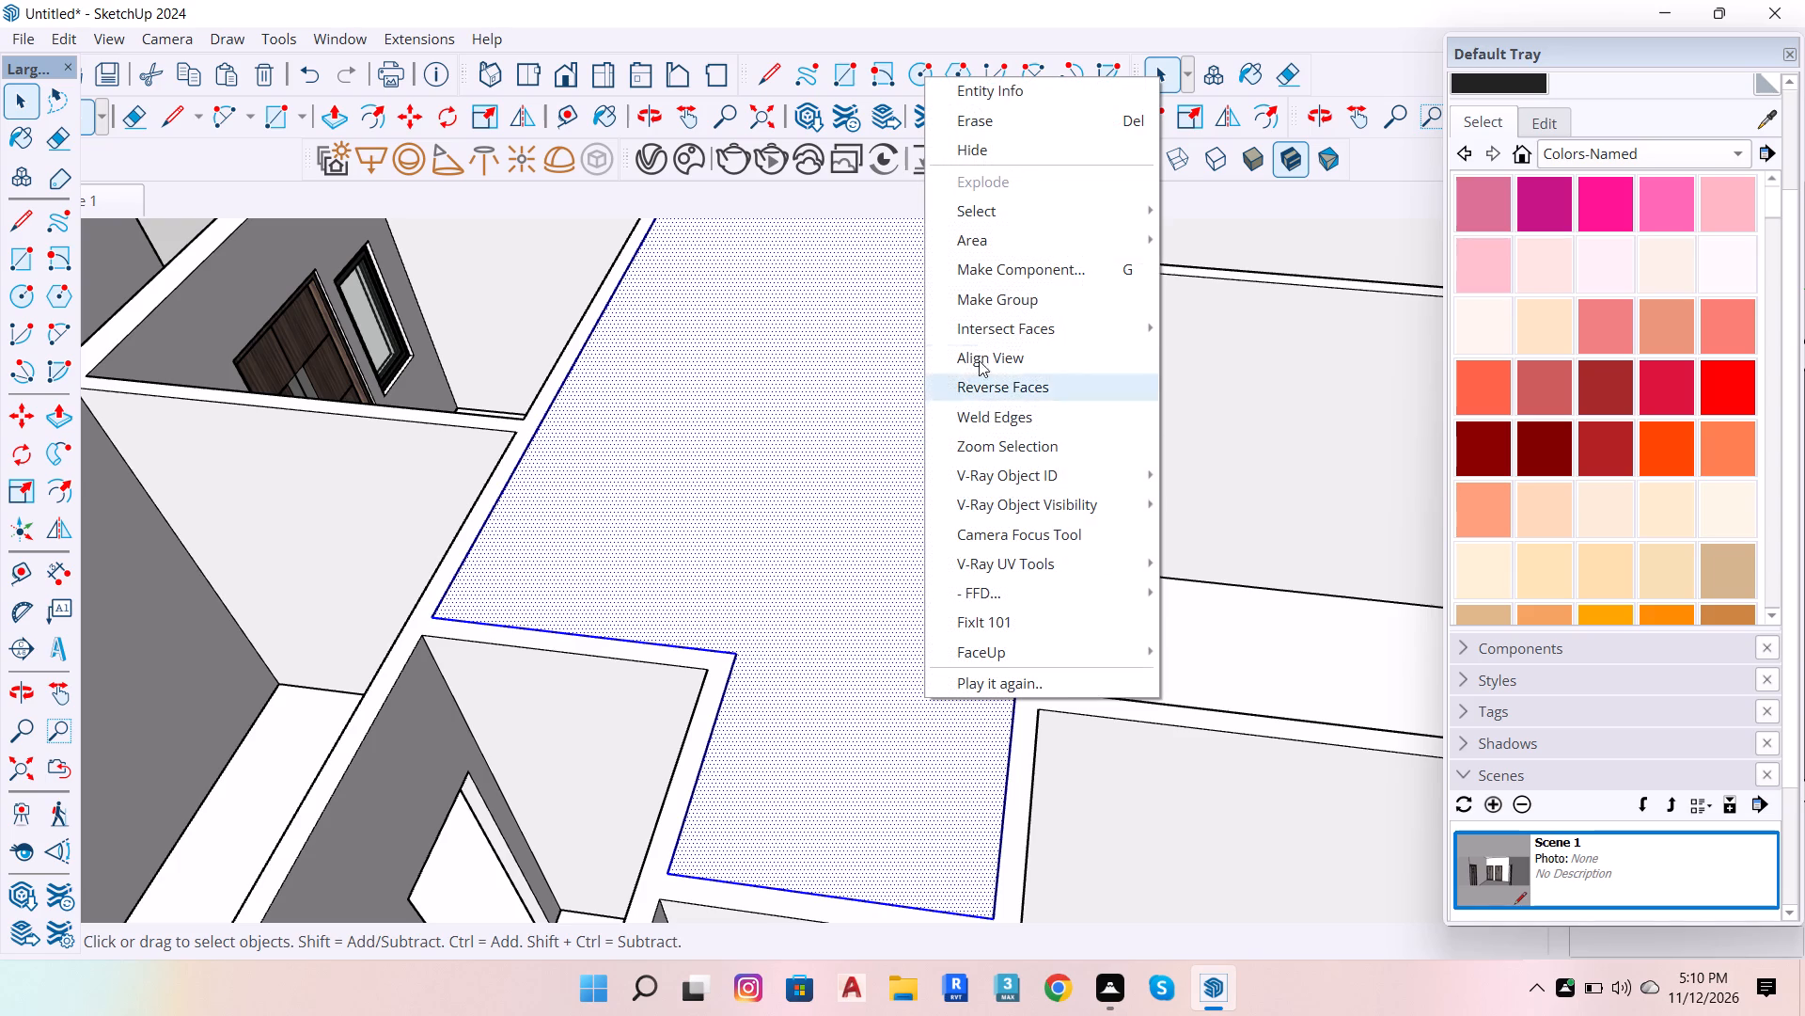
pyautogui.click(1007, 308)
# Move the ceiling group out of the hall to open space beside the house, about 30' 10 3/4" away.
pyautogui.click(1014, 605)
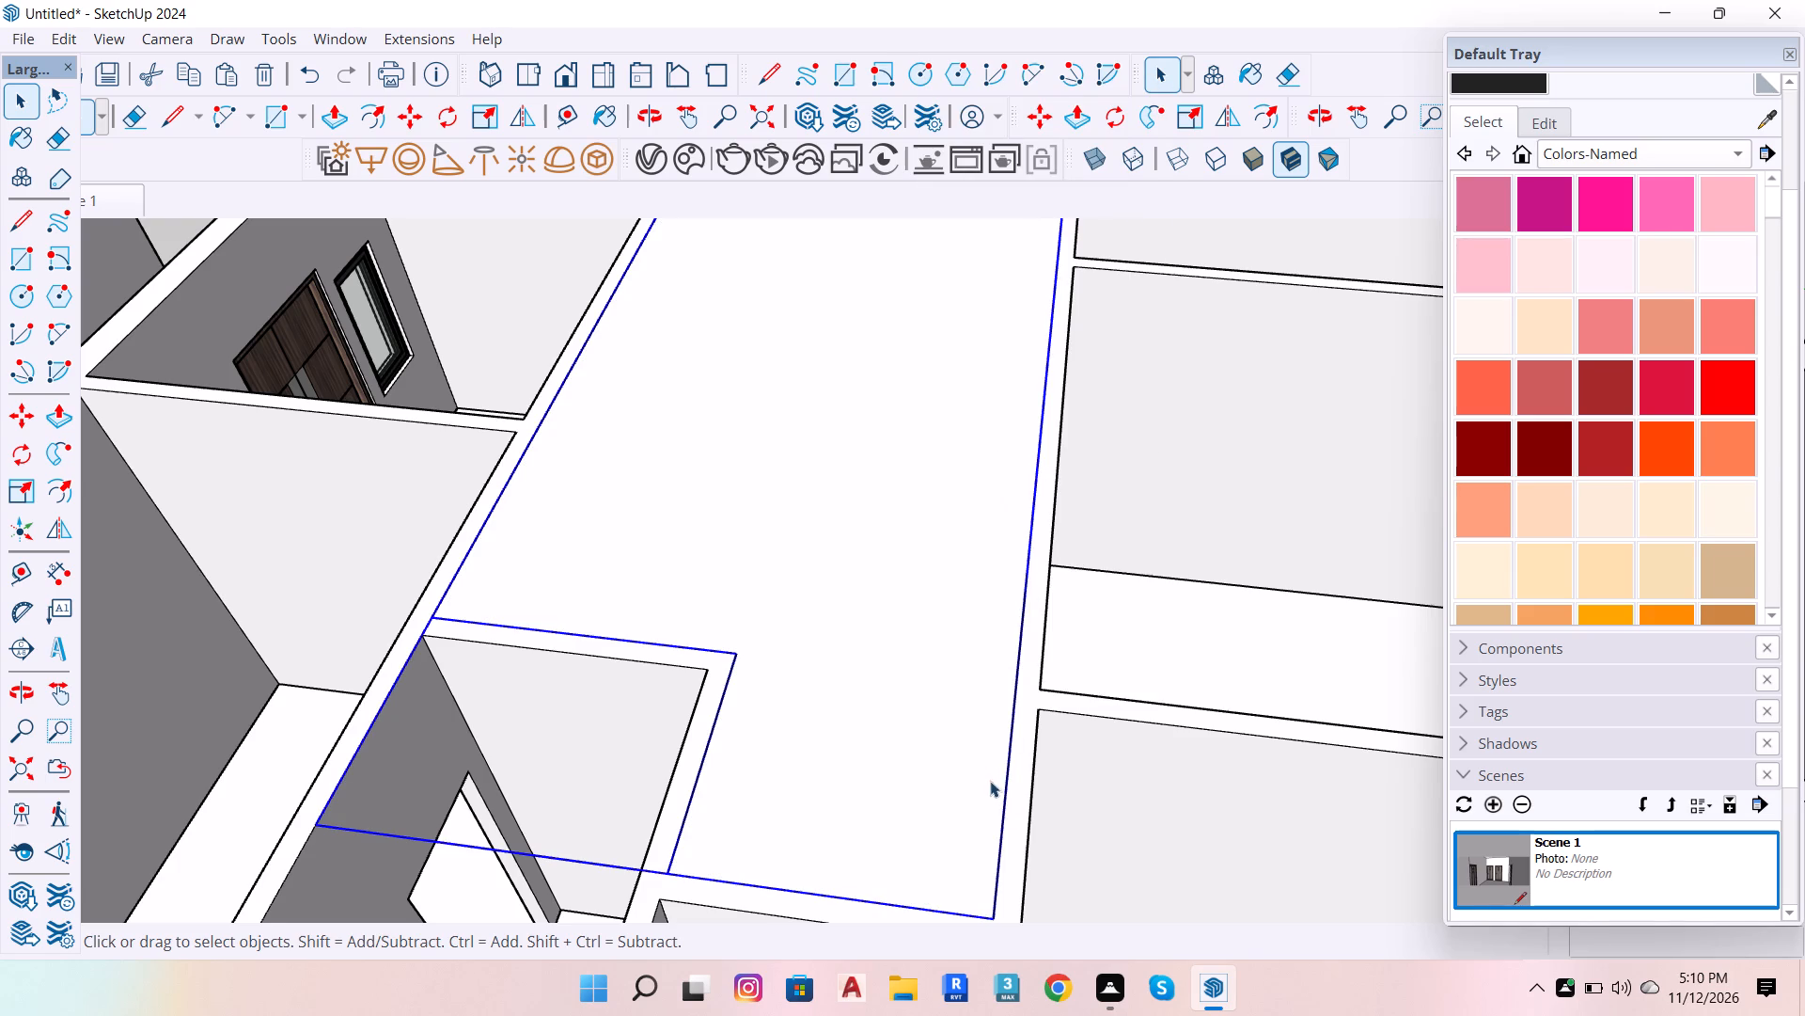
pyautogui.press('m')
pyautogui.click(991, 920)
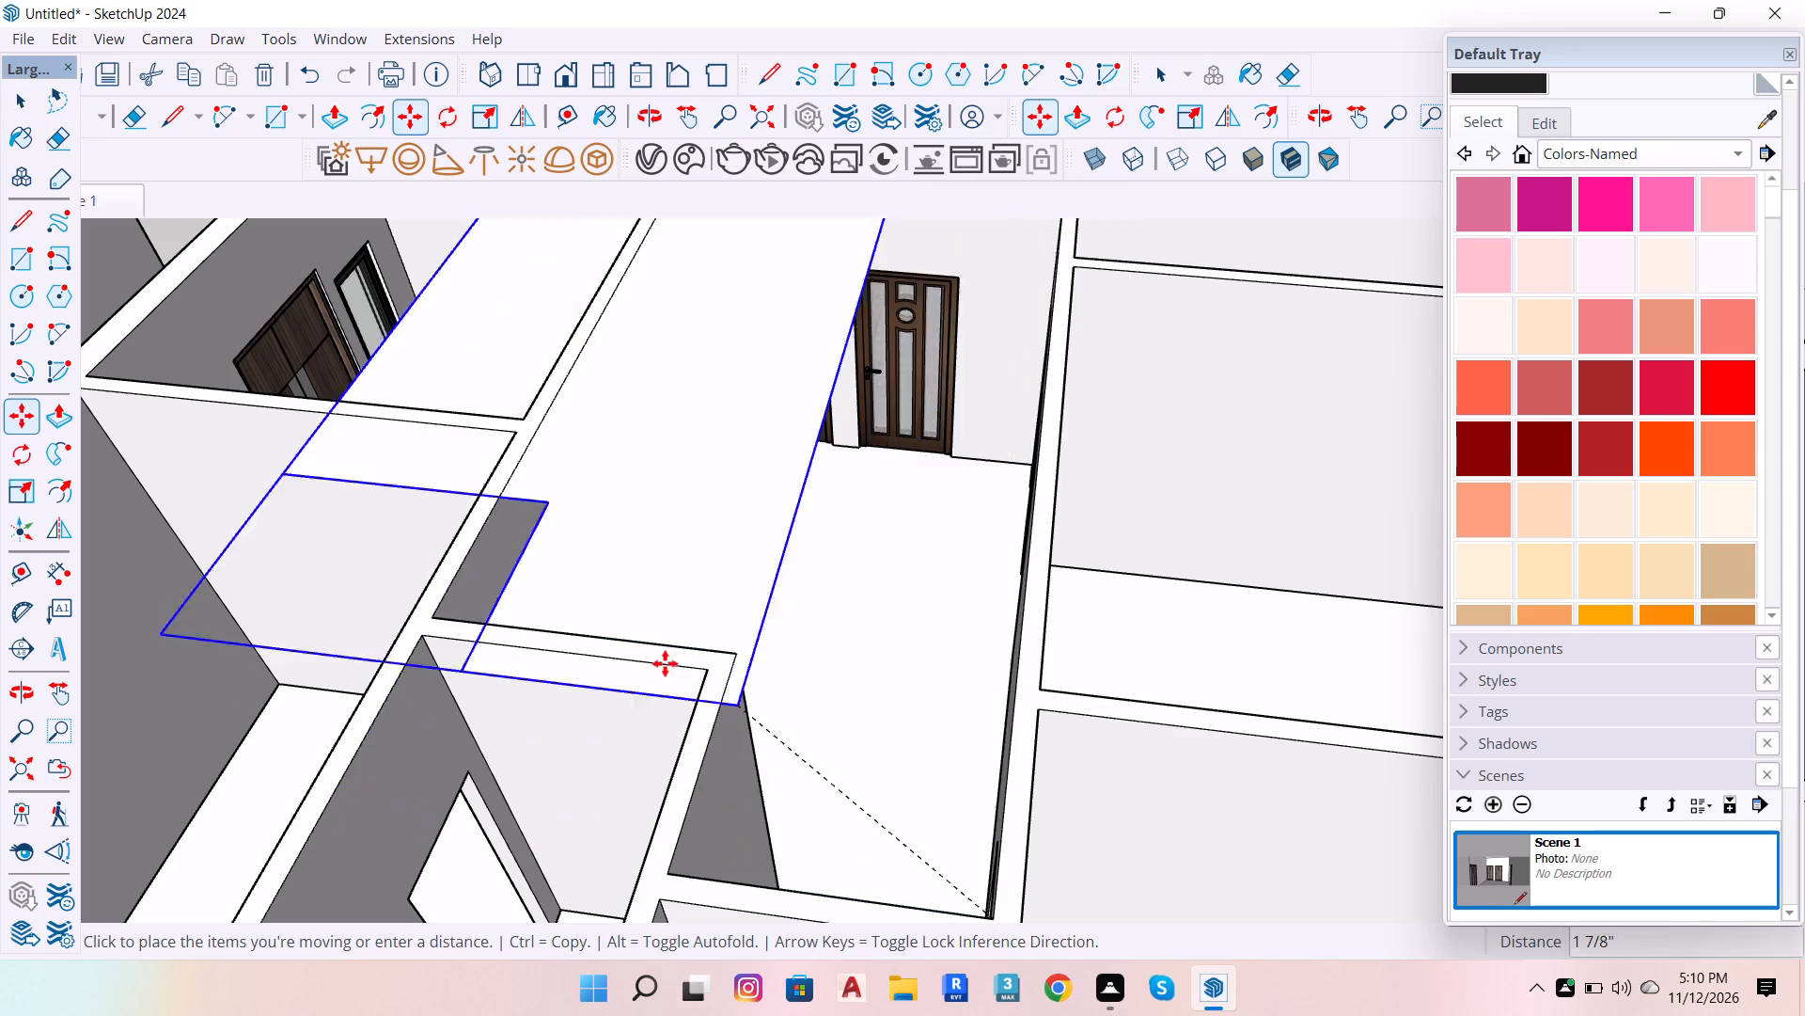
pyautogui.scroll(-19, 665, 663)
pyautogui.click(1237, 776)
pyautogui.press('space')
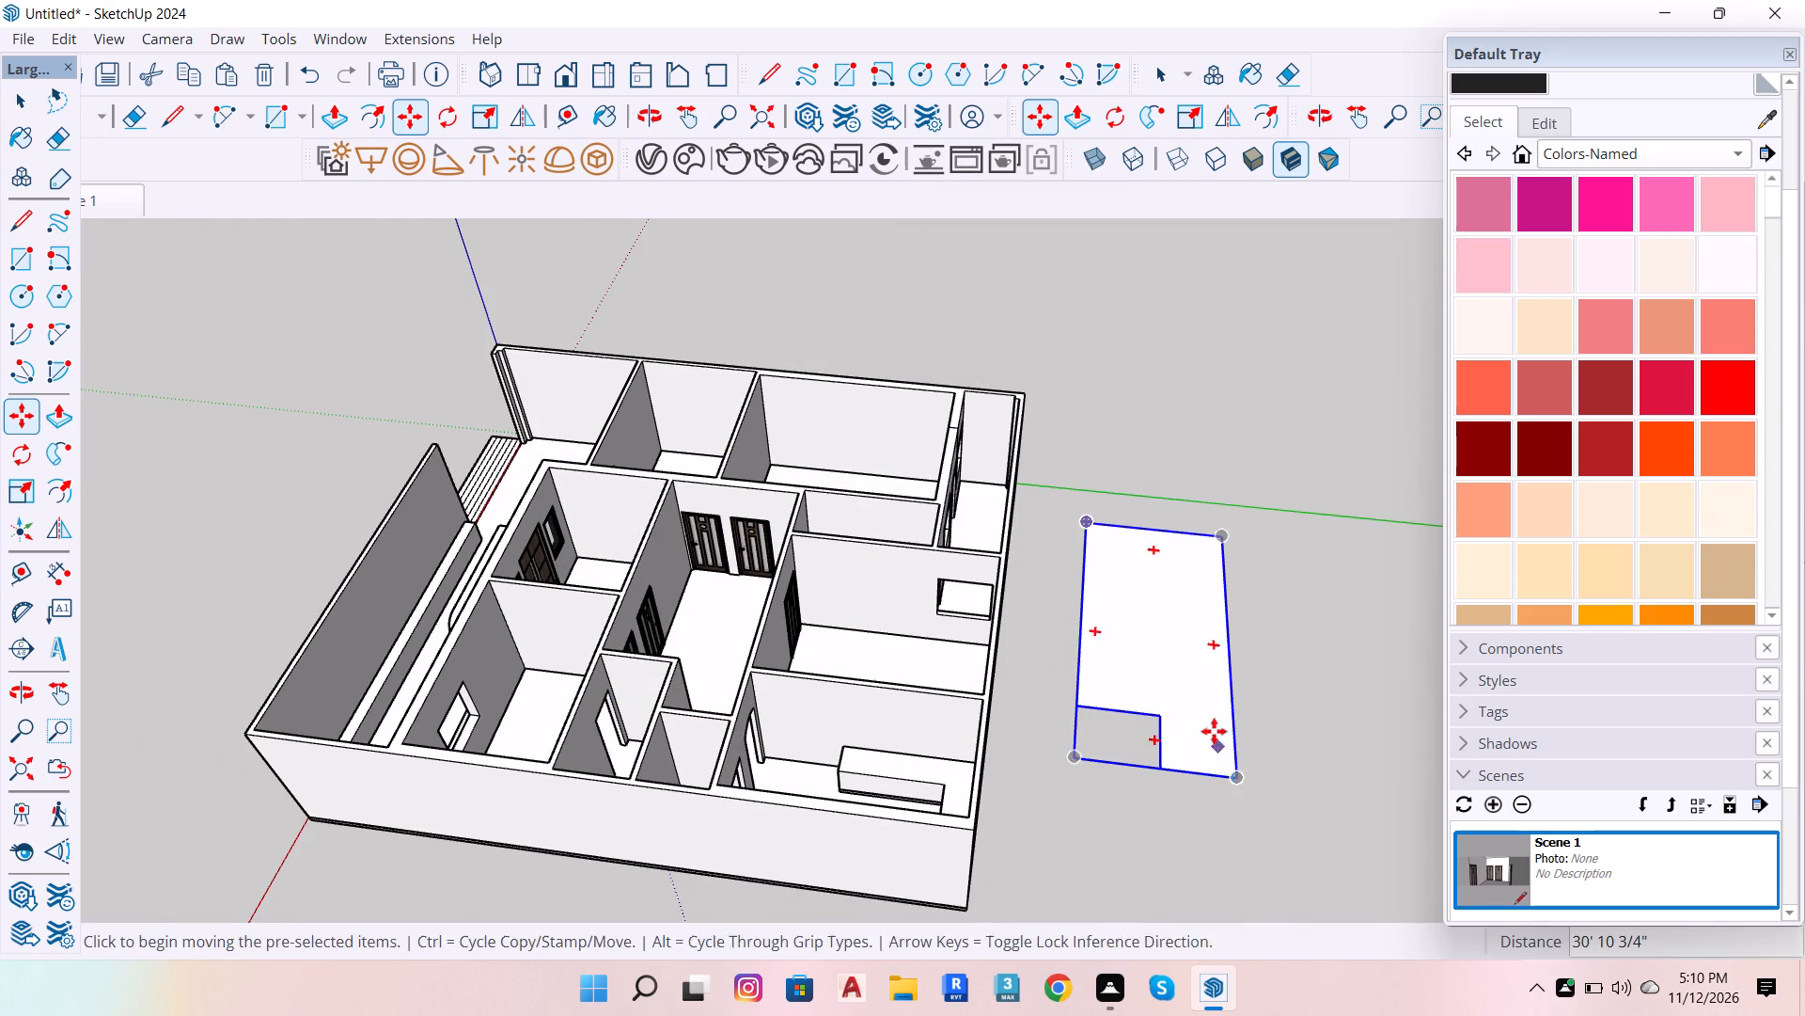
# Open the ceiling group from its underside, offset the L-shaped outline inward by 1' 2", and leave the group.
pyautogui.press('o')
pyautogui.moveTo(1185, 728); pyautogui.dragTo(1037, 121)
pyautogui.scroll(6, 1164, 413)
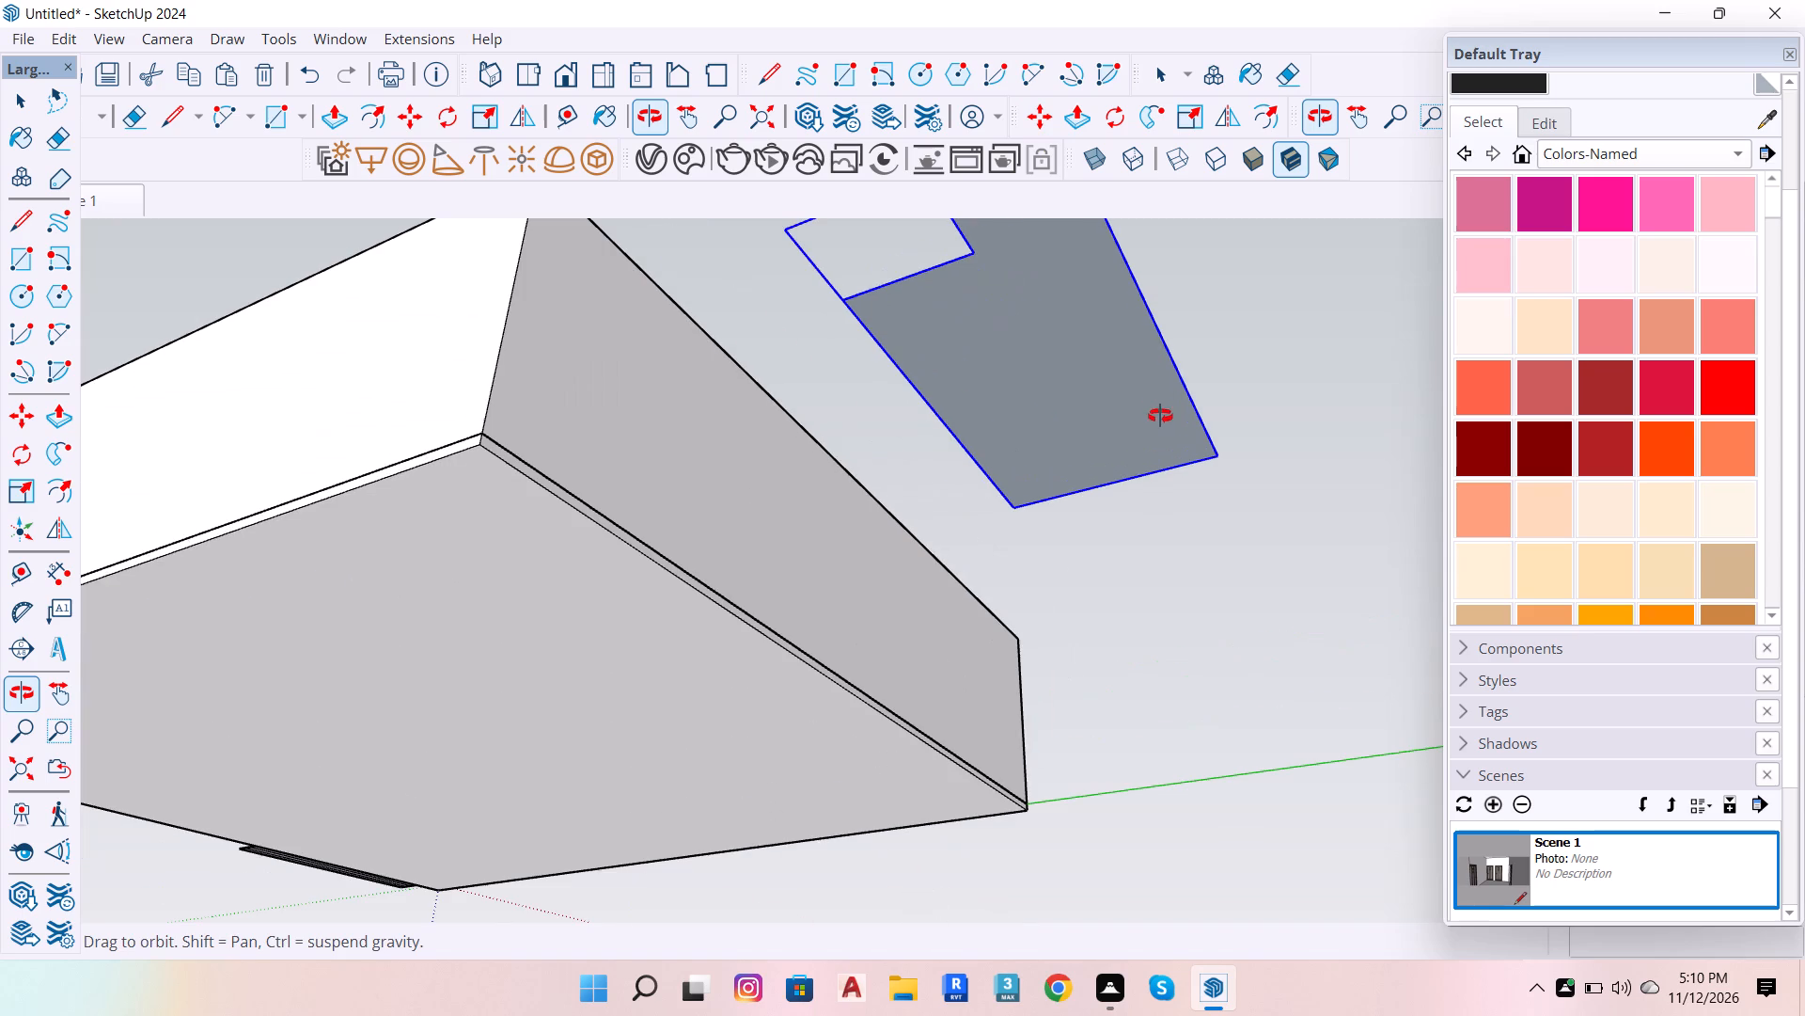
pyautogui.press('space')
pyautogui.click(1058, 405)
pyautogui.scroll(-6, 1114, 591)
pyautogui.press('o')
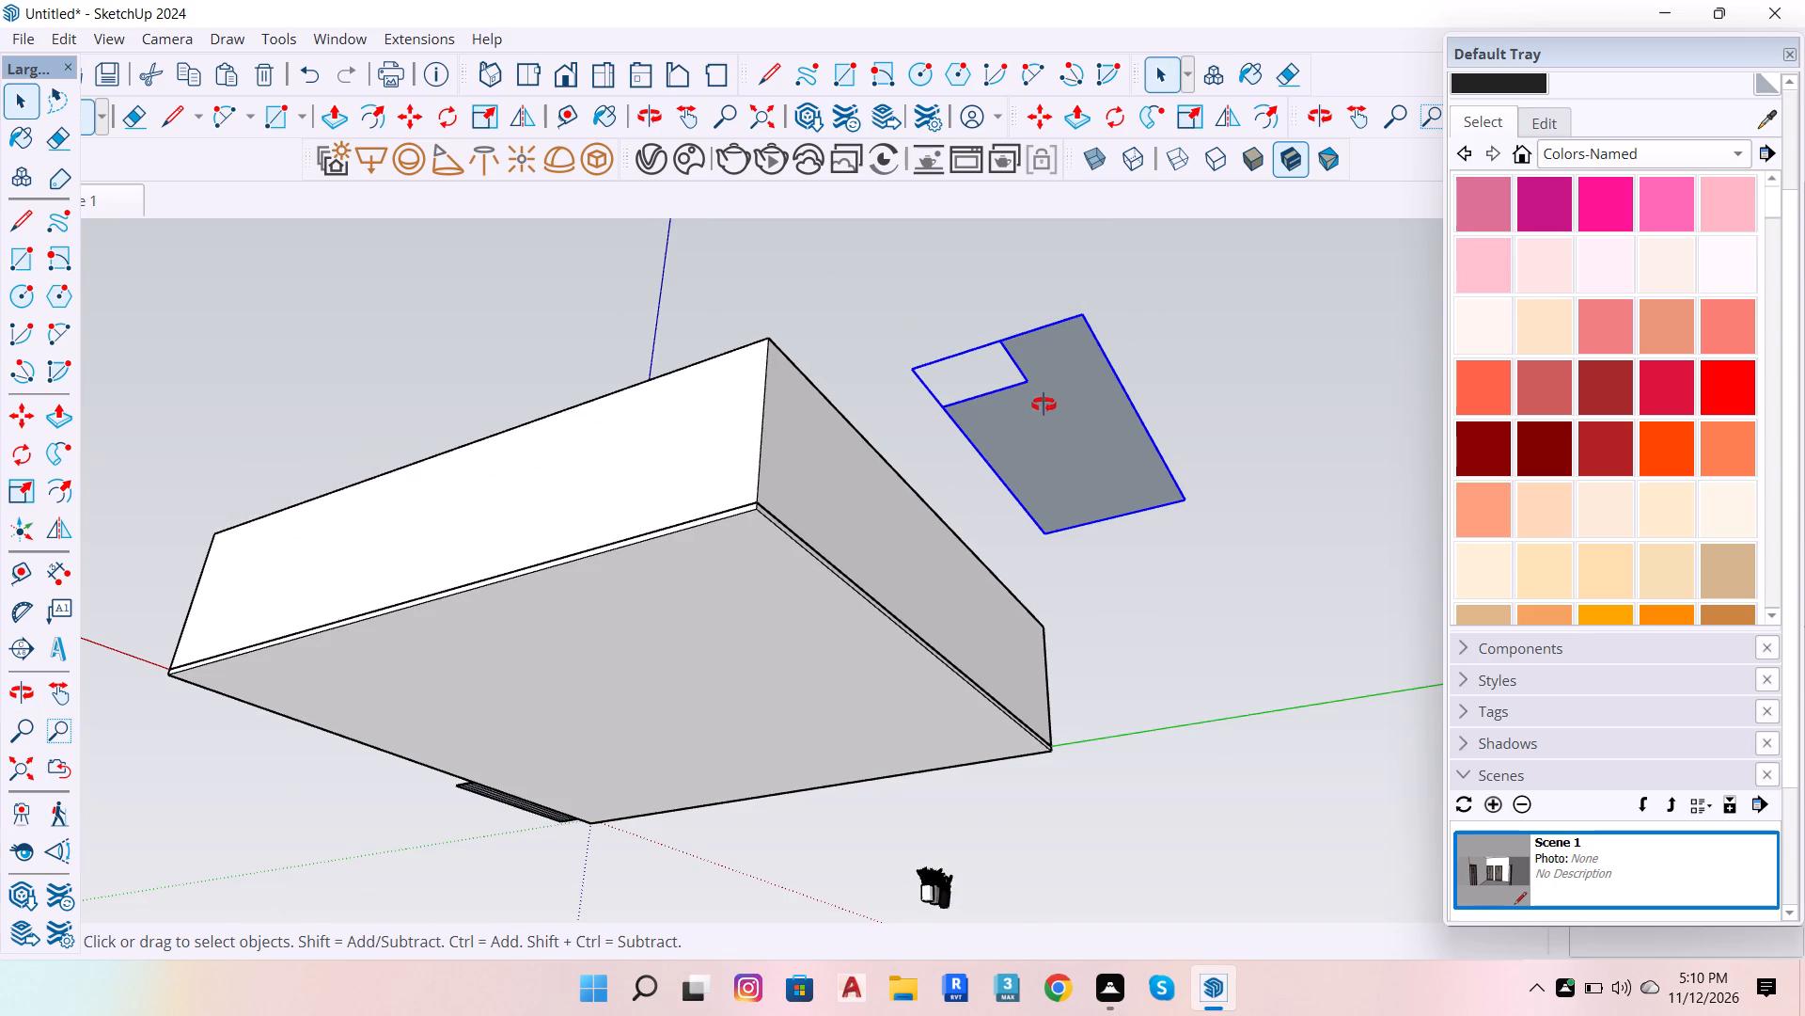
pyautogui.moveTo(1038, 394); pyautogui.dragTo(975, 137)
pyautogui.scroll(-2, 1138, 405)
pyautogui.press('space')
pyautogui.doubleClick(985, 347)
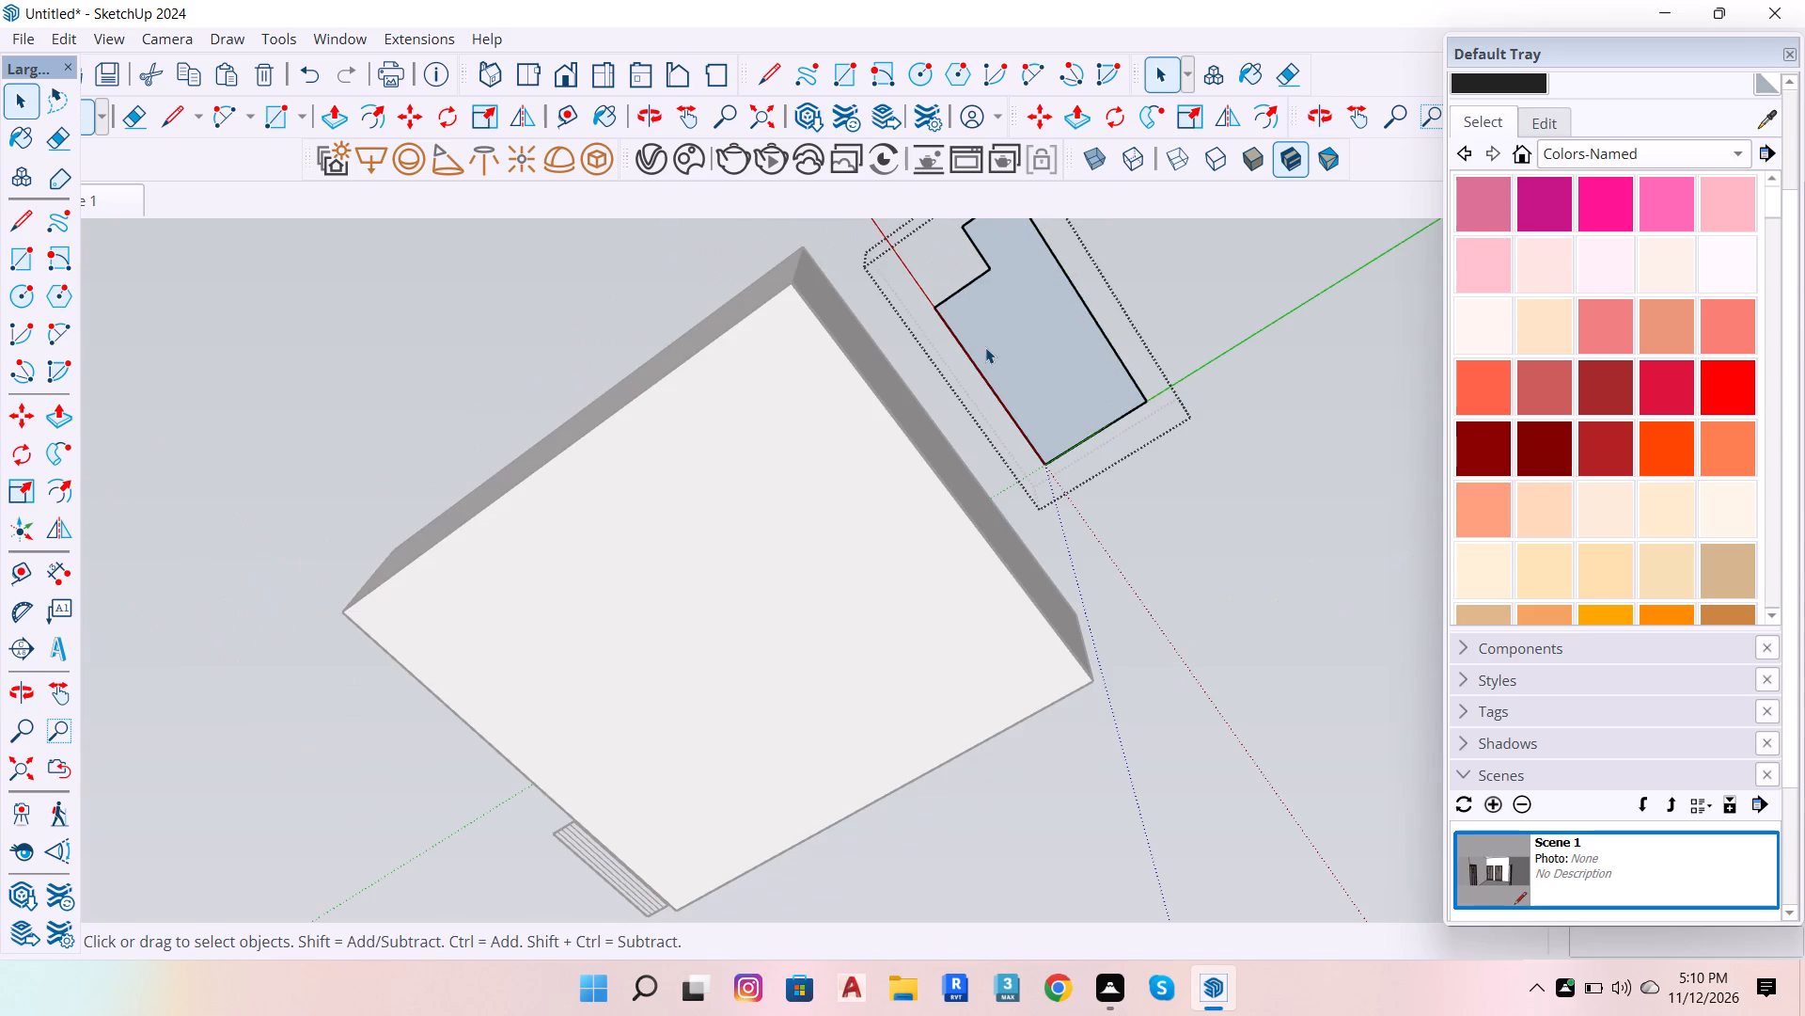
pyautogui.click(985, 347)
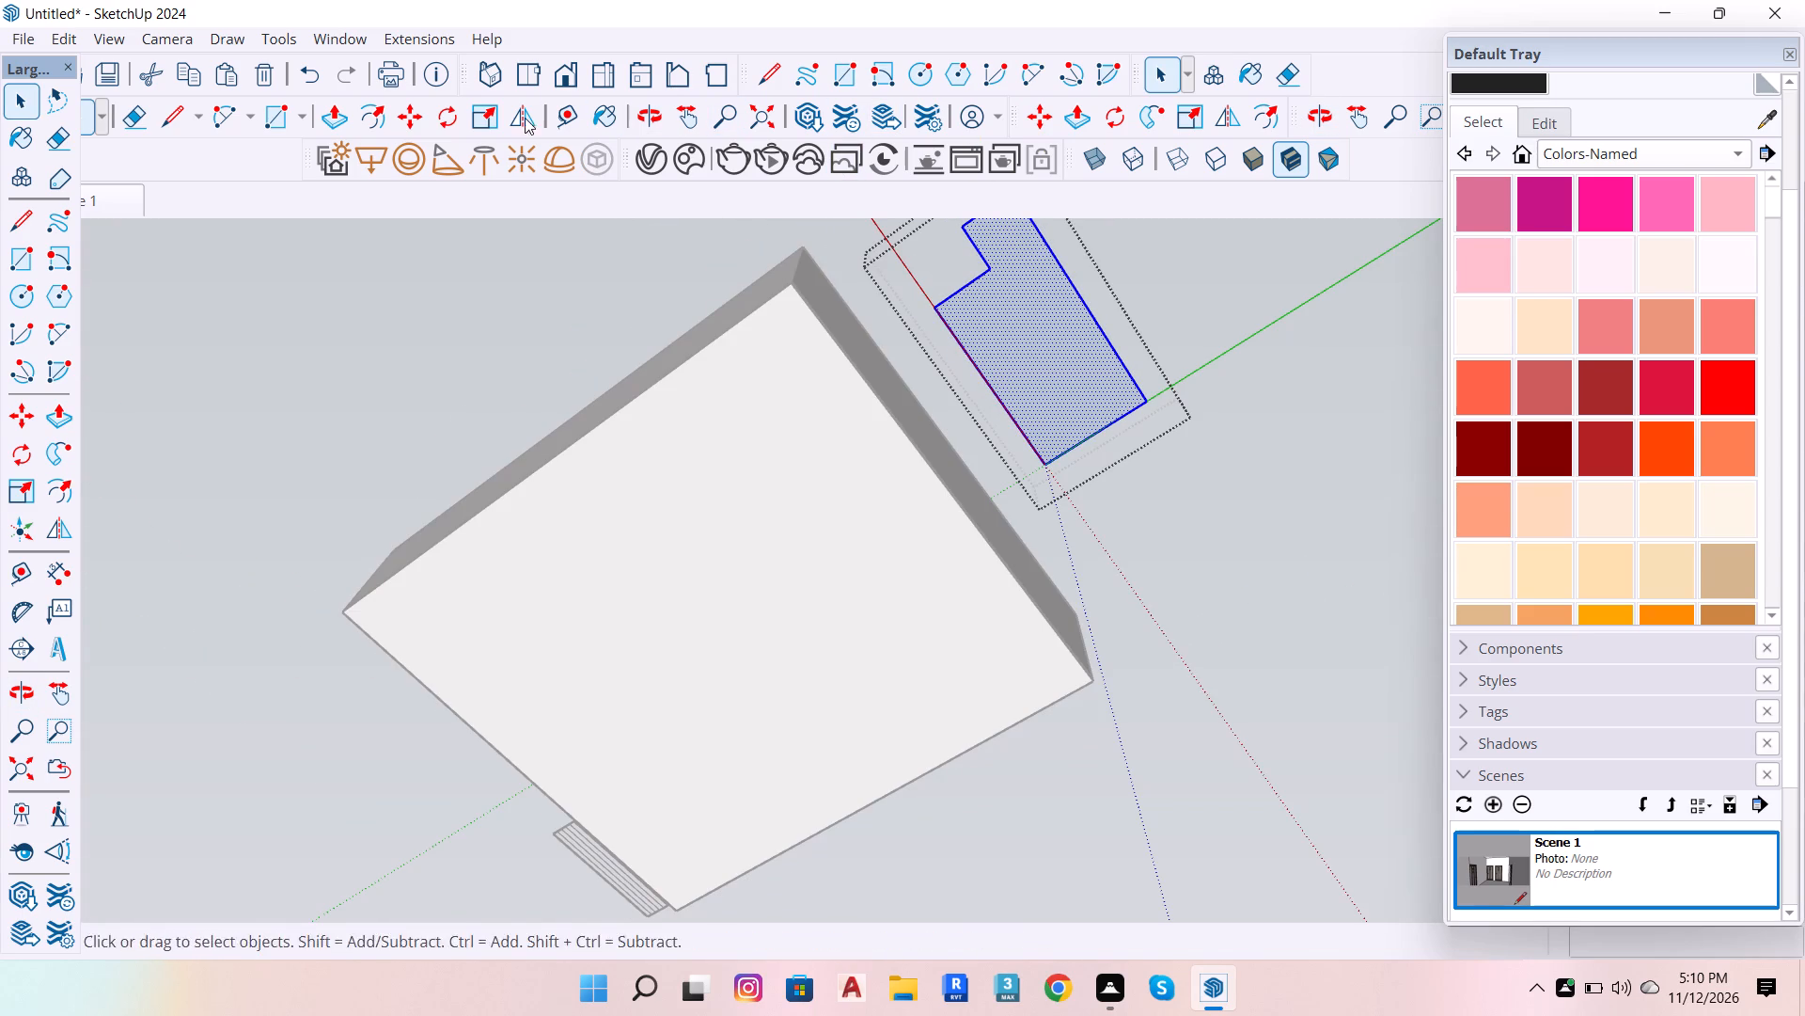
pyautogui.click(362, 116)
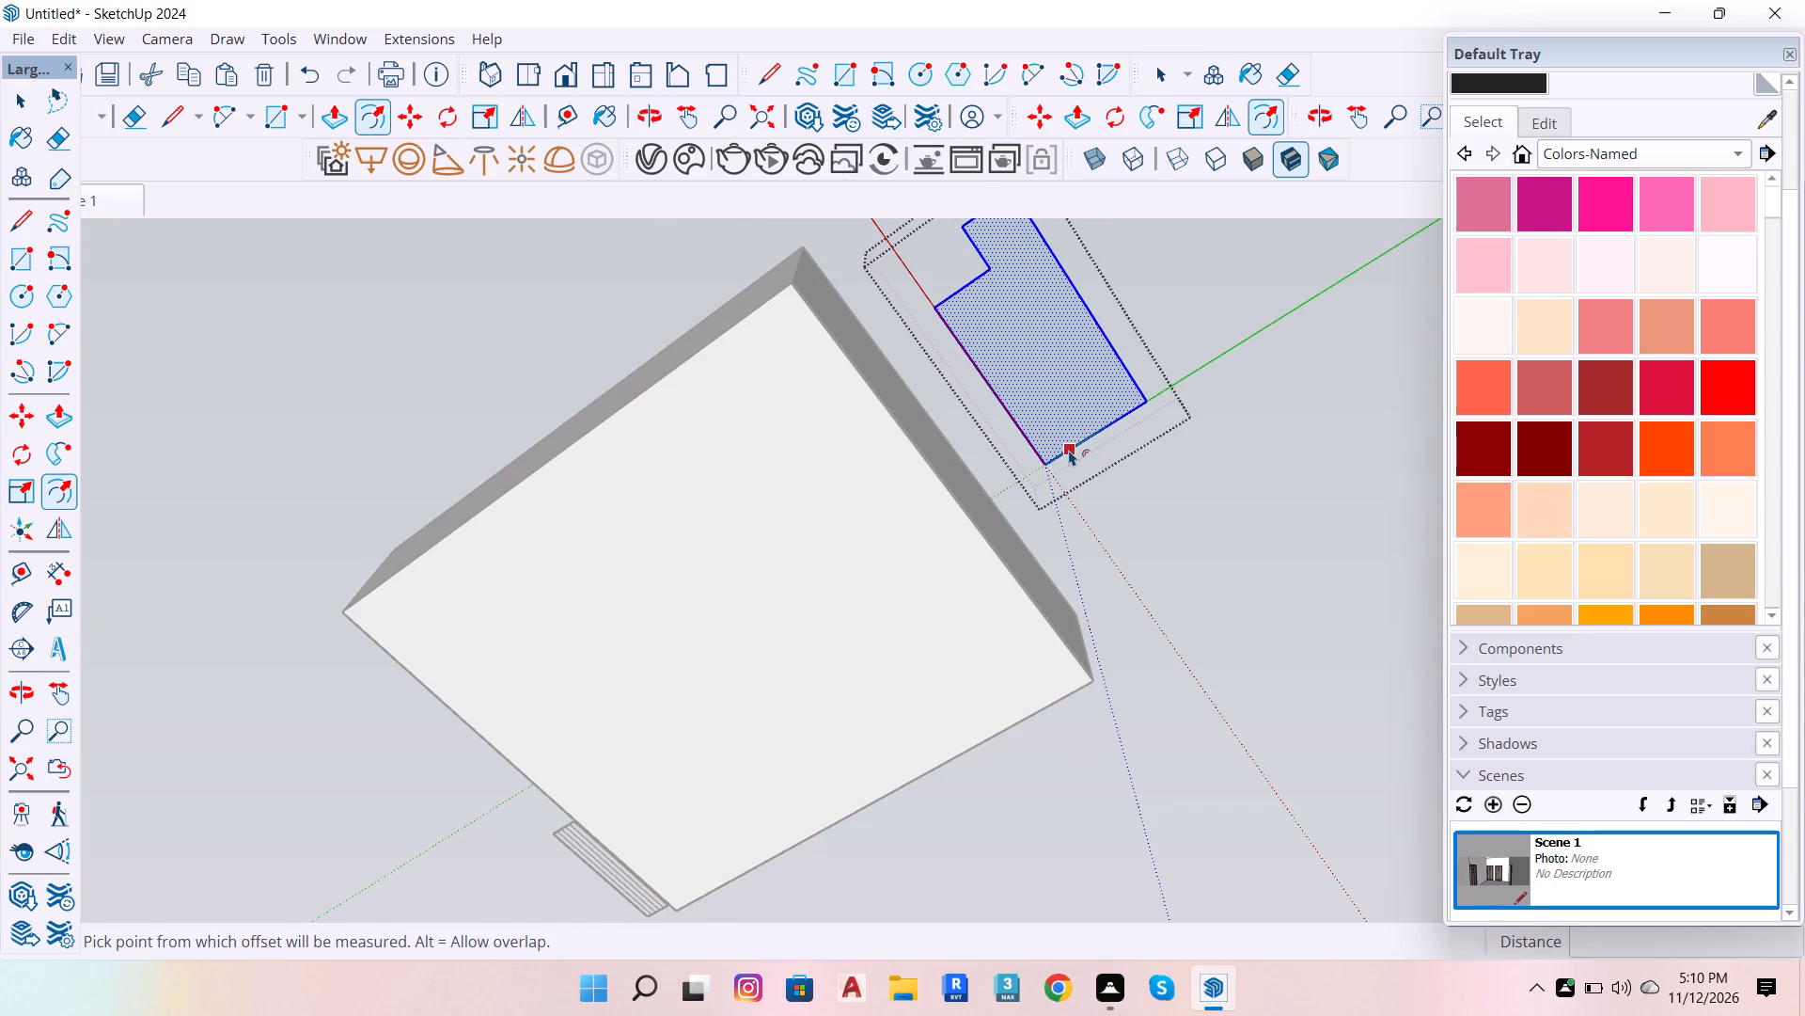
pyautogui.click(1069, 450)
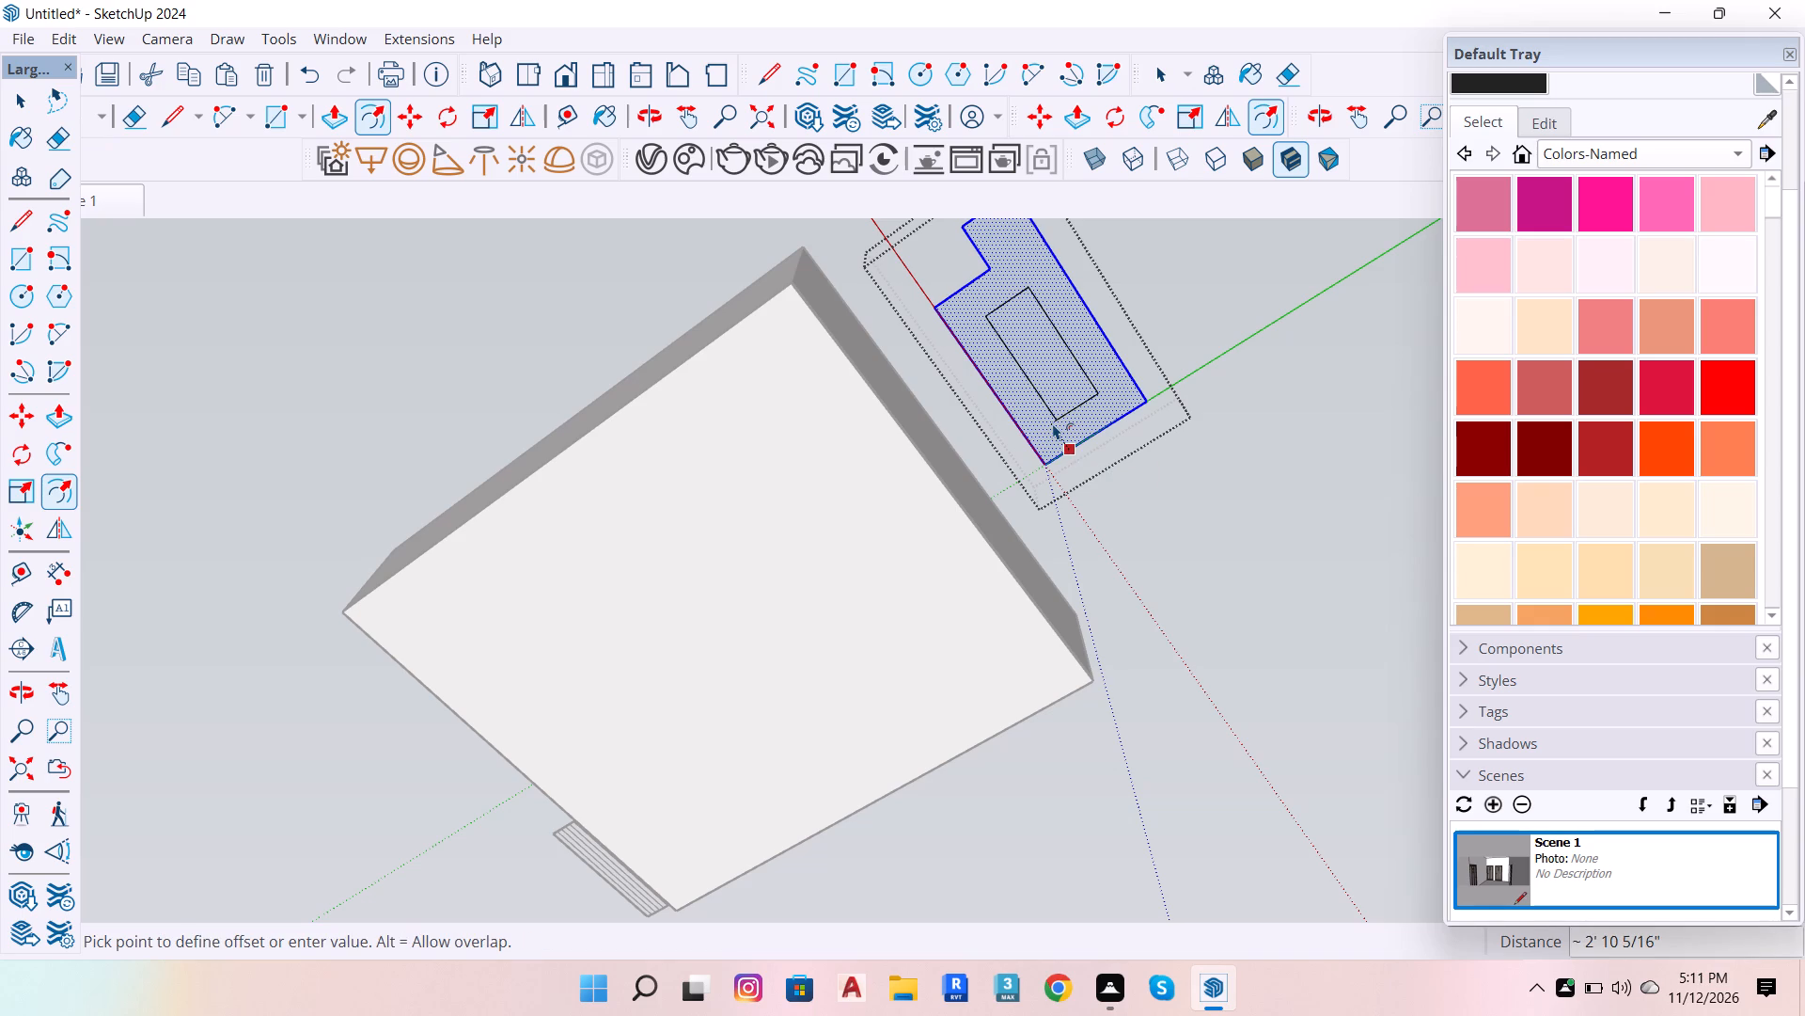
pyautogui.write("1'")
pyautogui.press('2')
pyautogui.press('Return')
pyautogui.scroll(-6, 1056, 468)
pyautogui.scroll(3, 1092, 357)
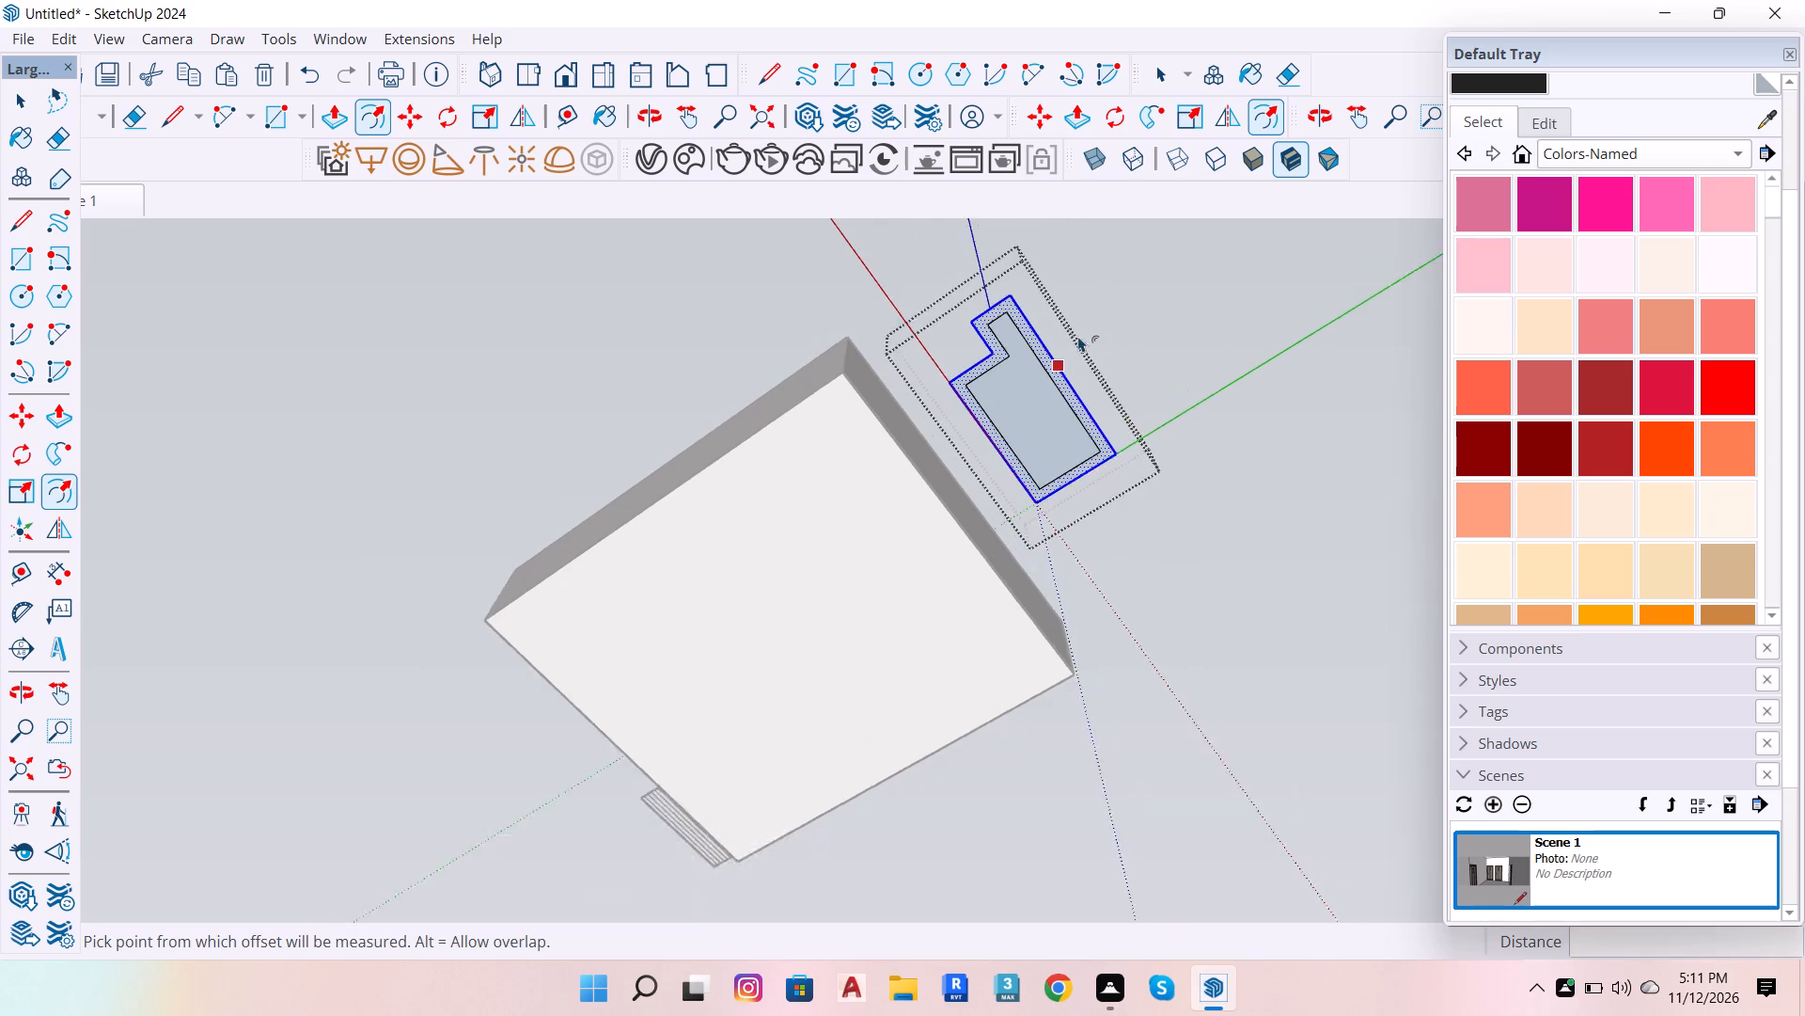
pyautogui.scroll(2, 1078, 336)
pyautogui.press('space')
pyautogui.click(1105, 309)
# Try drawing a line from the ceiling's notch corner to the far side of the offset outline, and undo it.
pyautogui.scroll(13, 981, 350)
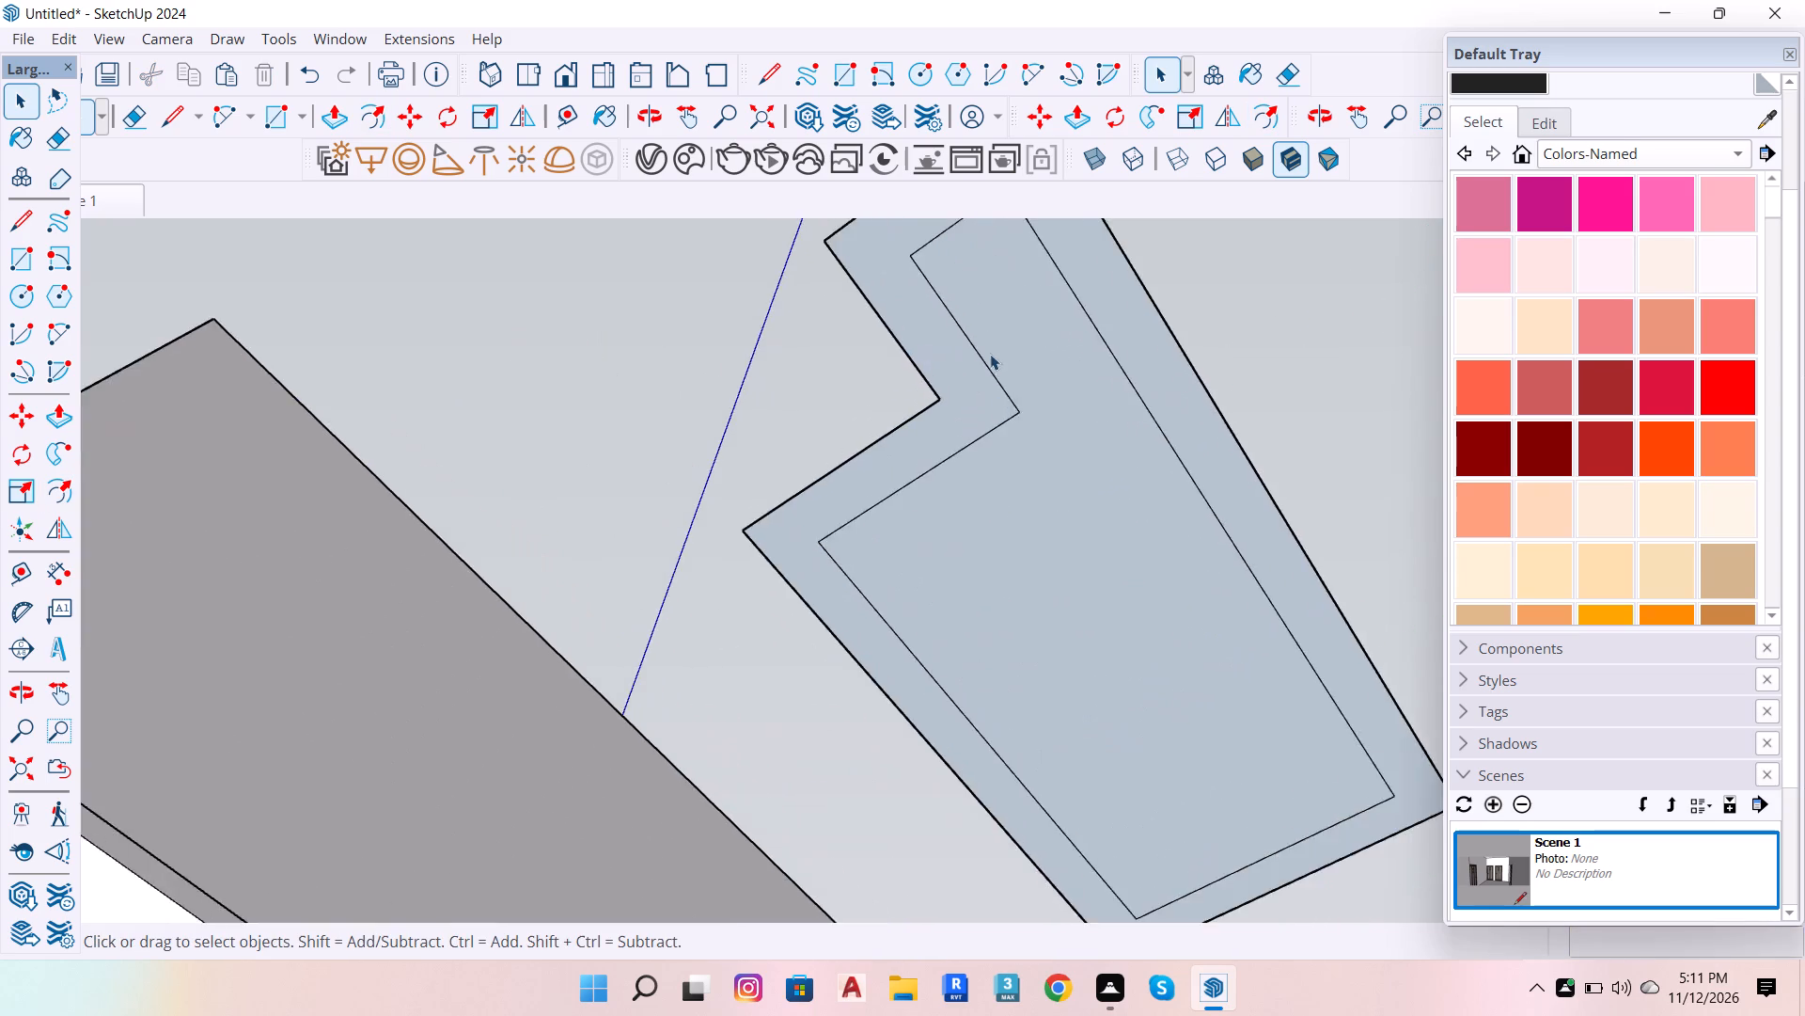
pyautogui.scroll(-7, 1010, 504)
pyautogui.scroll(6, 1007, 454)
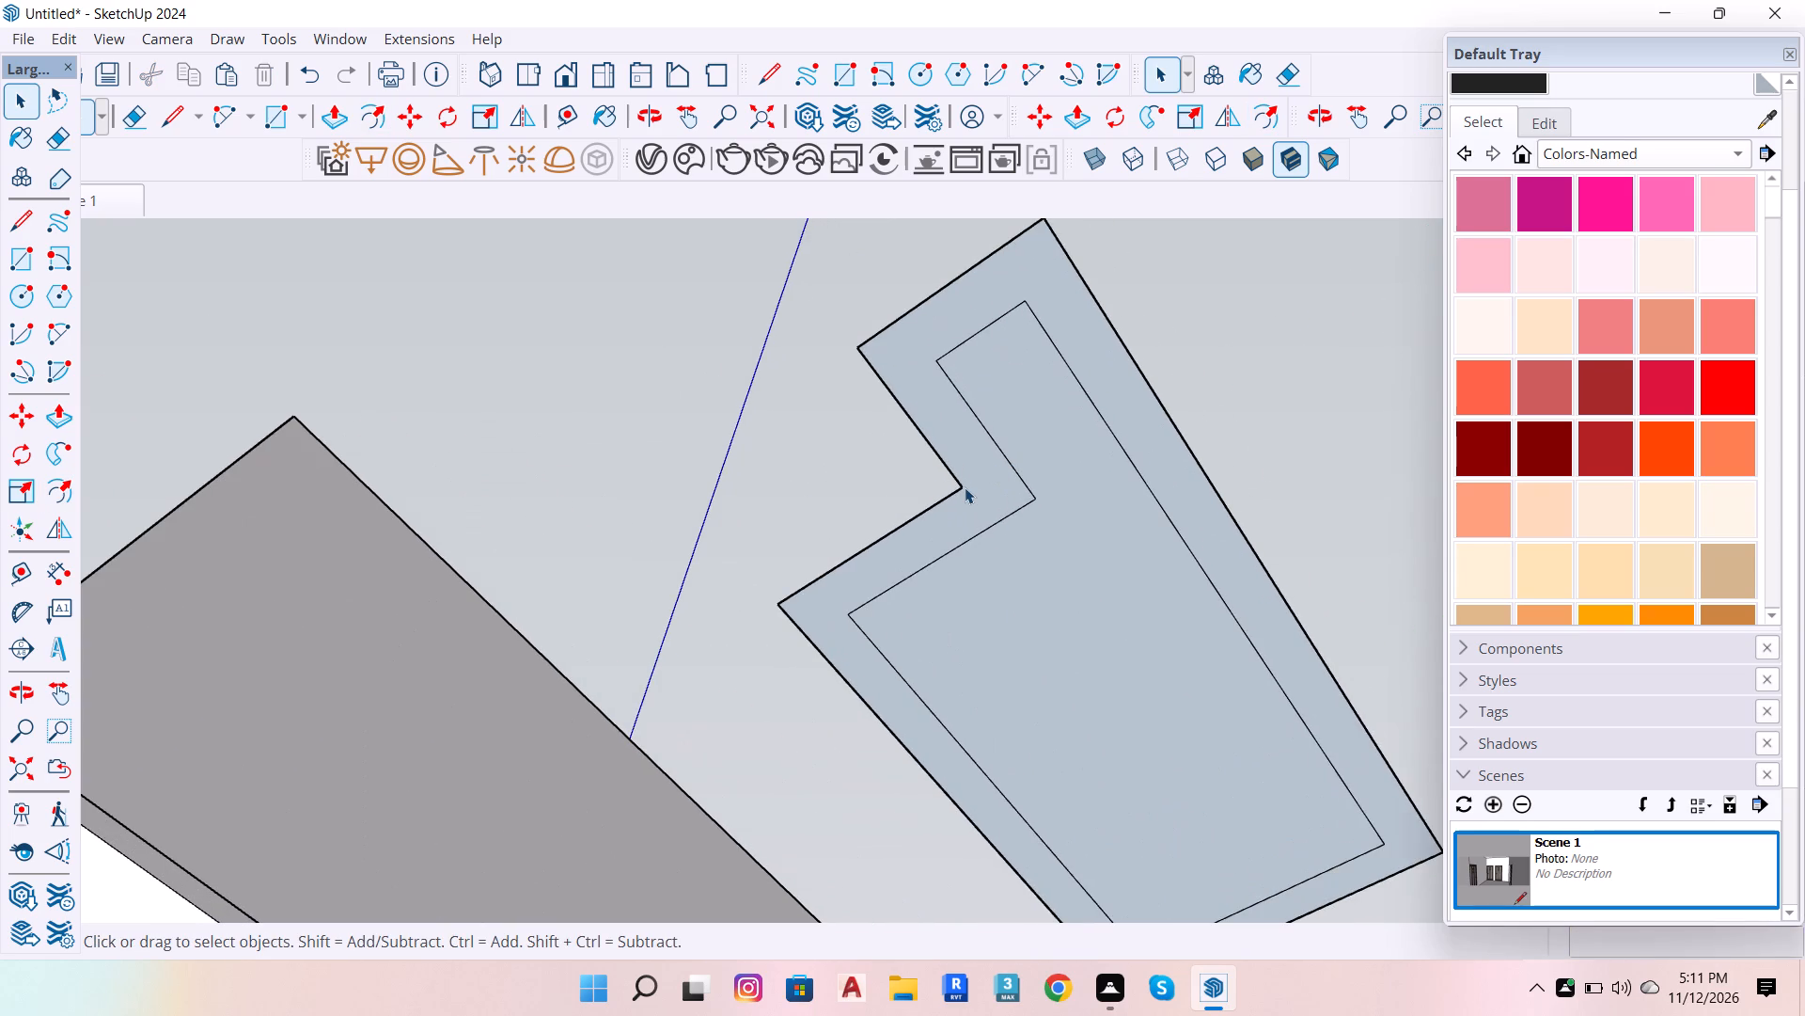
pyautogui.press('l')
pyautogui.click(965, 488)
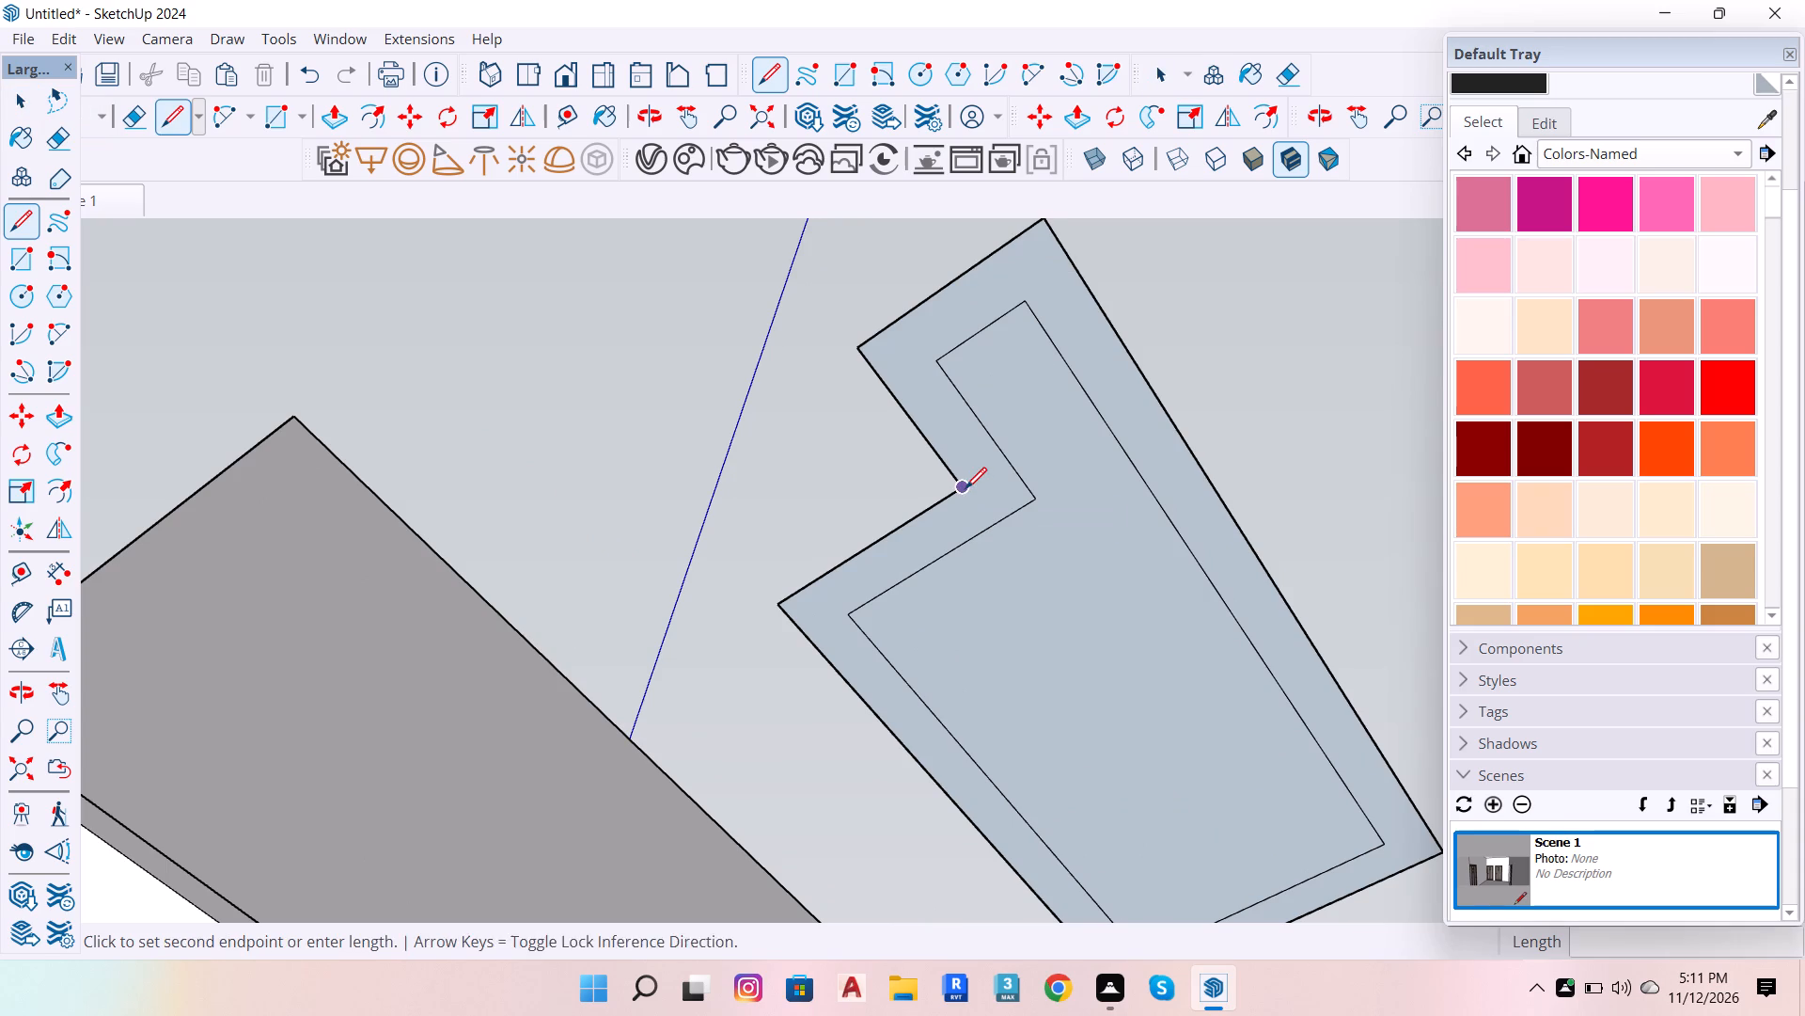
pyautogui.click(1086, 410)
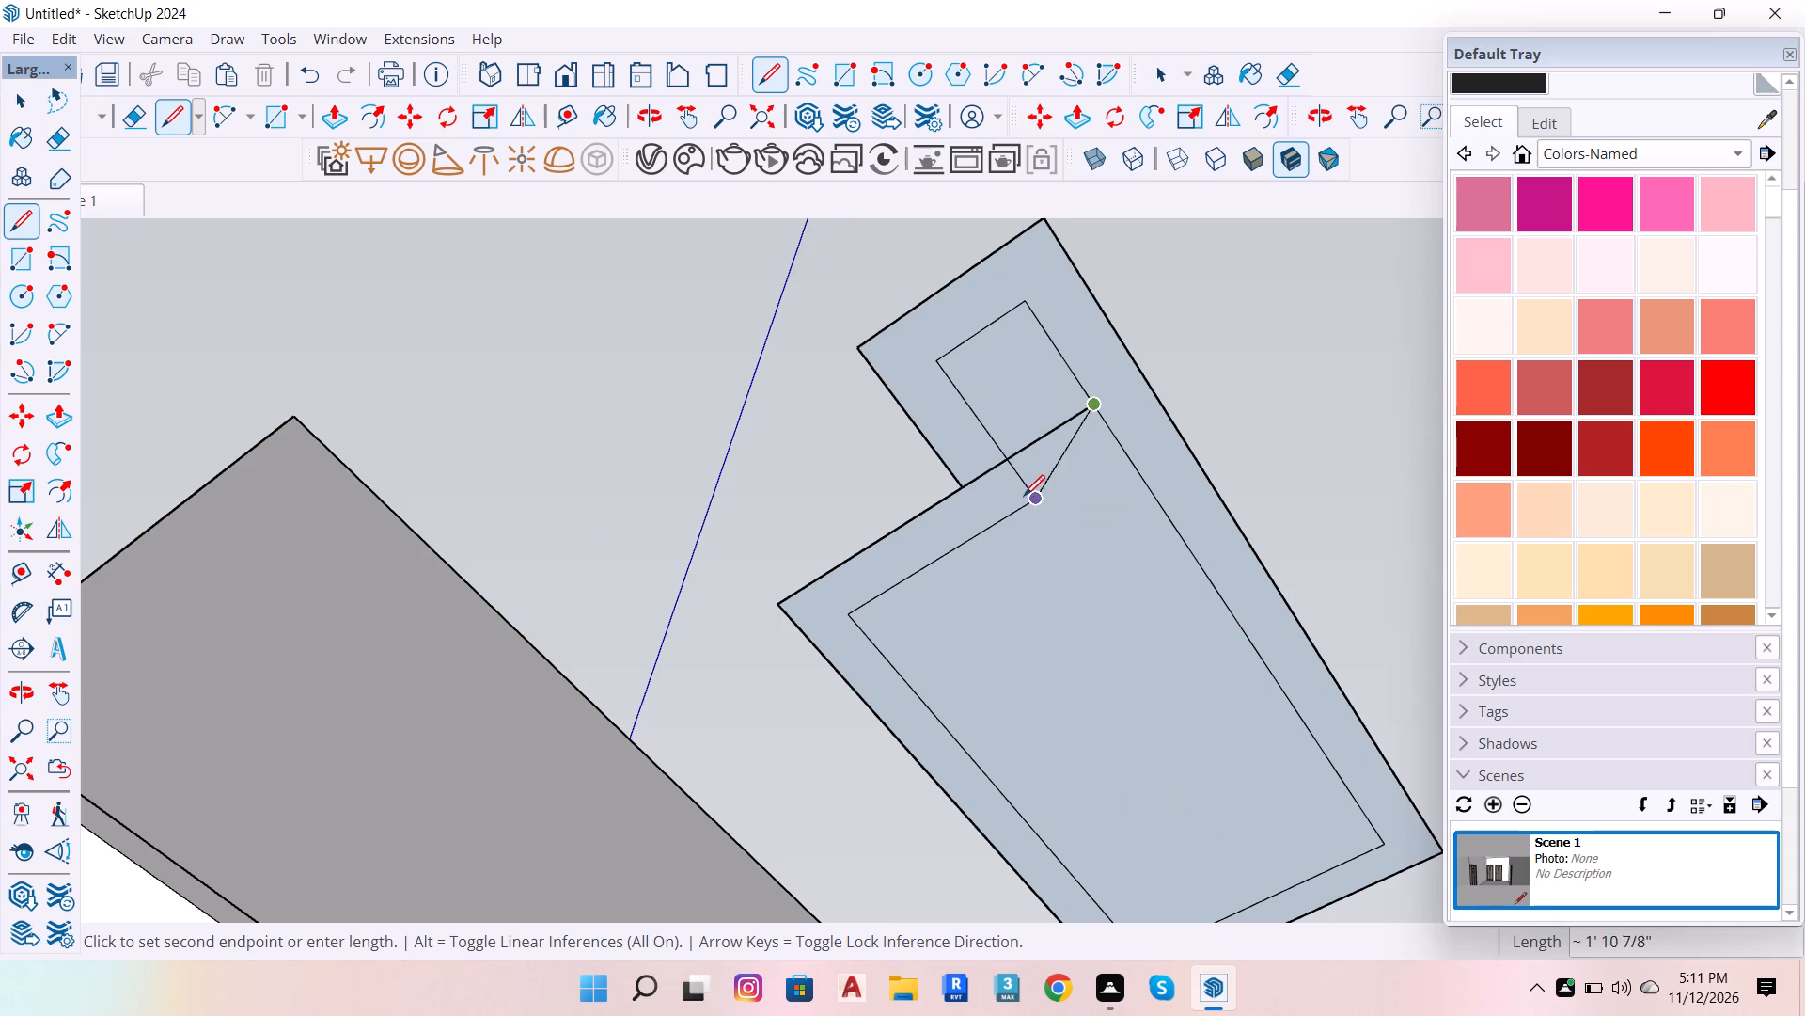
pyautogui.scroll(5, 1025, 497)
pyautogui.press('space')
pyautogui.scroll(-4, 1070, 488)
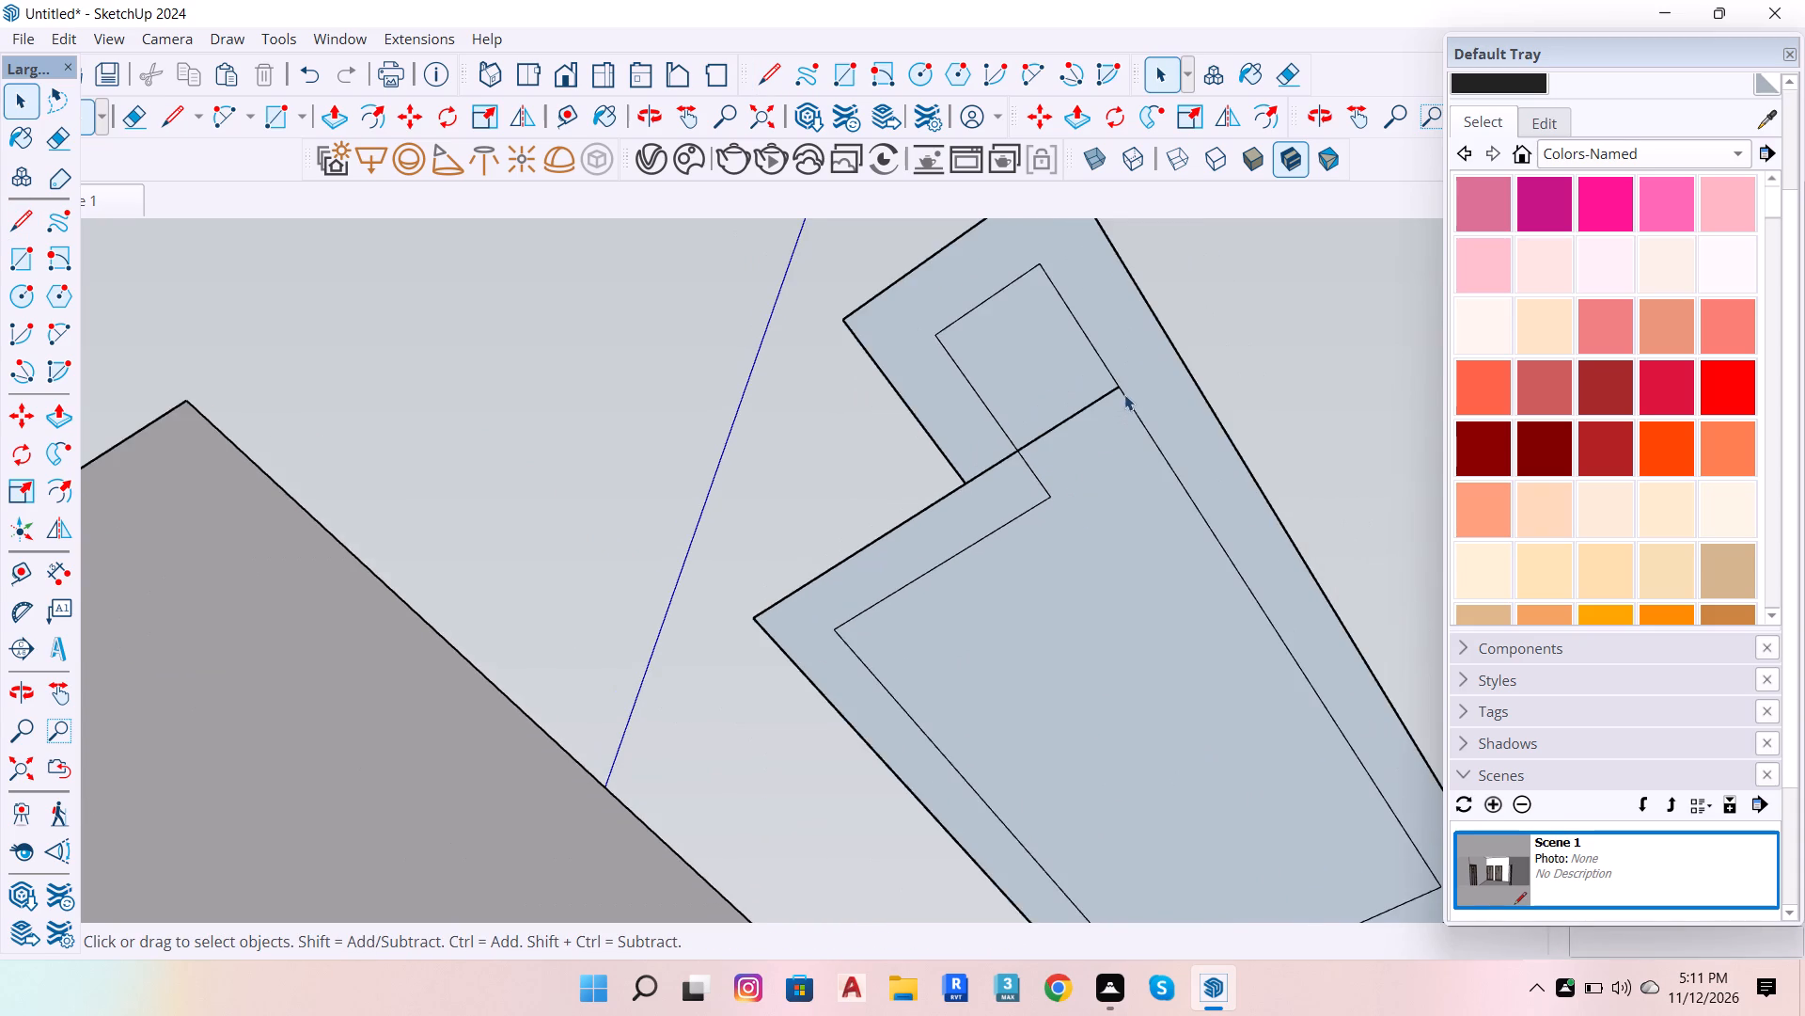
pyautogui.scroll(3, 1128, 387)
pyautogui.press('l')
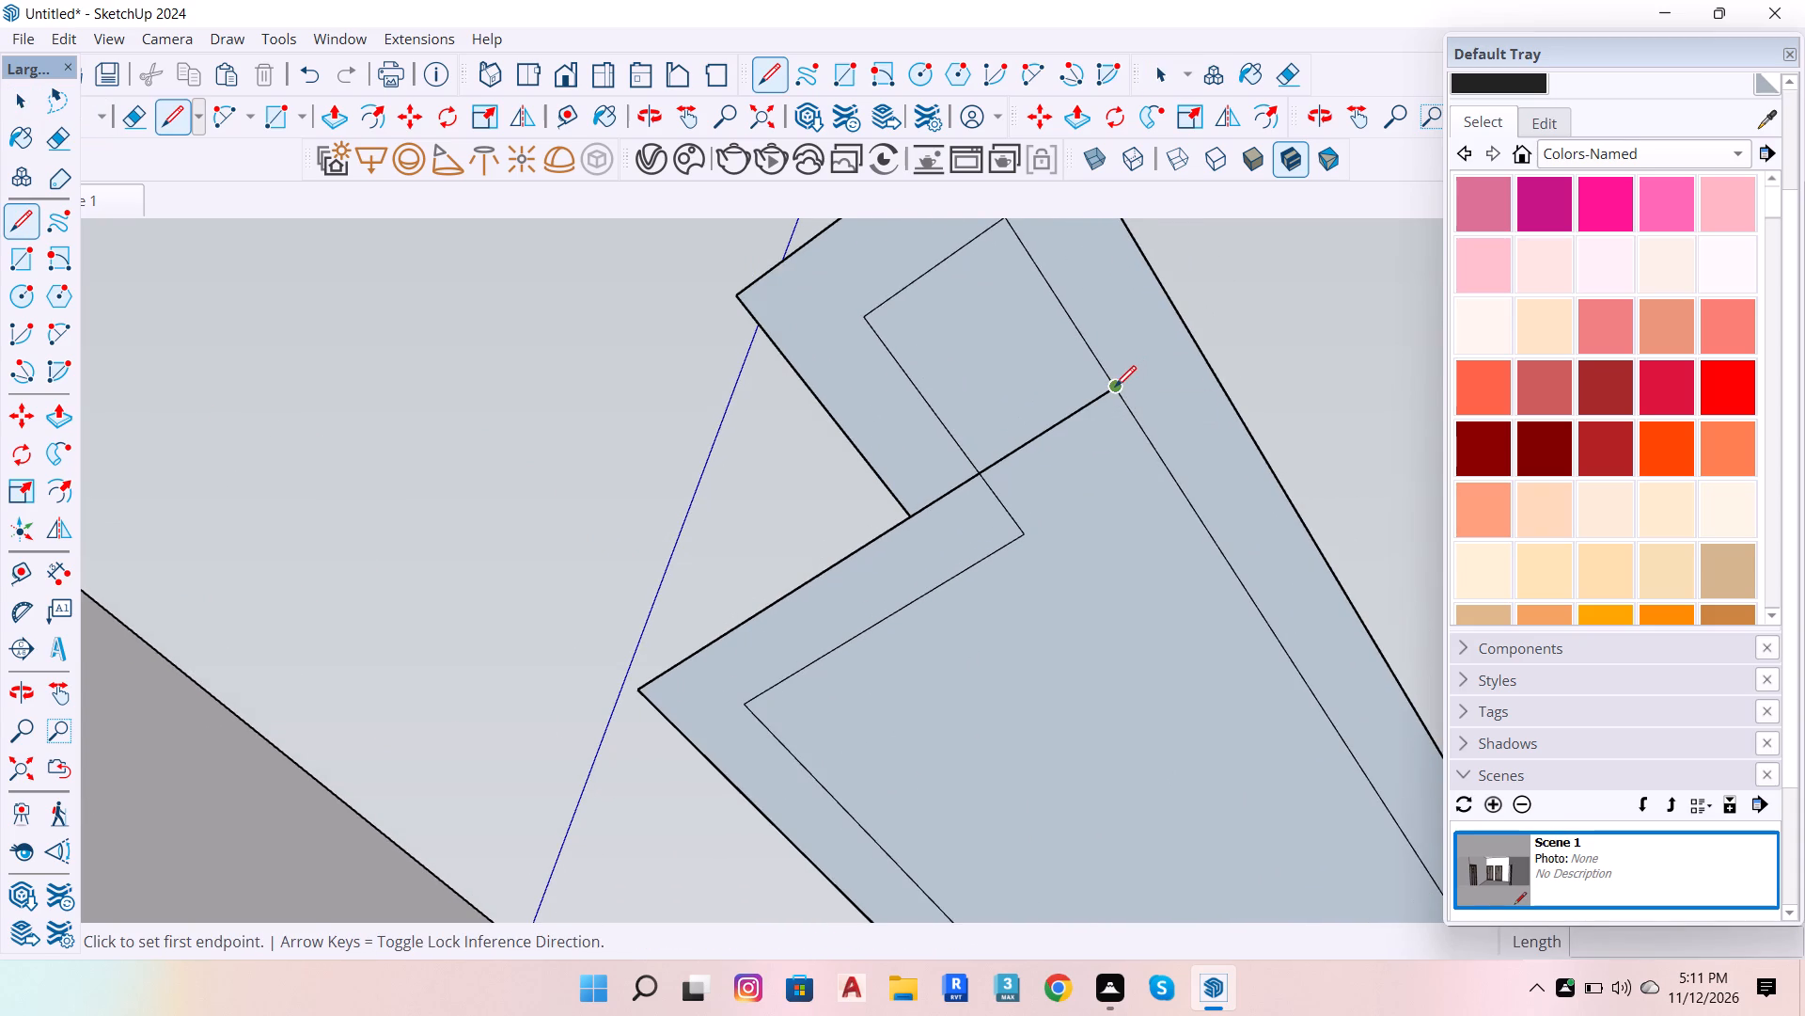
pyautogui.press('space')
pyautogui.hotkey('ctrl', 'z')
# Inside the ceiling group, draw a 4' 6" line from the notch corner to the far edge and a parallel 2' 2" line from the offset's inner corner.
pyautogui.doubleClick(1089, 420)
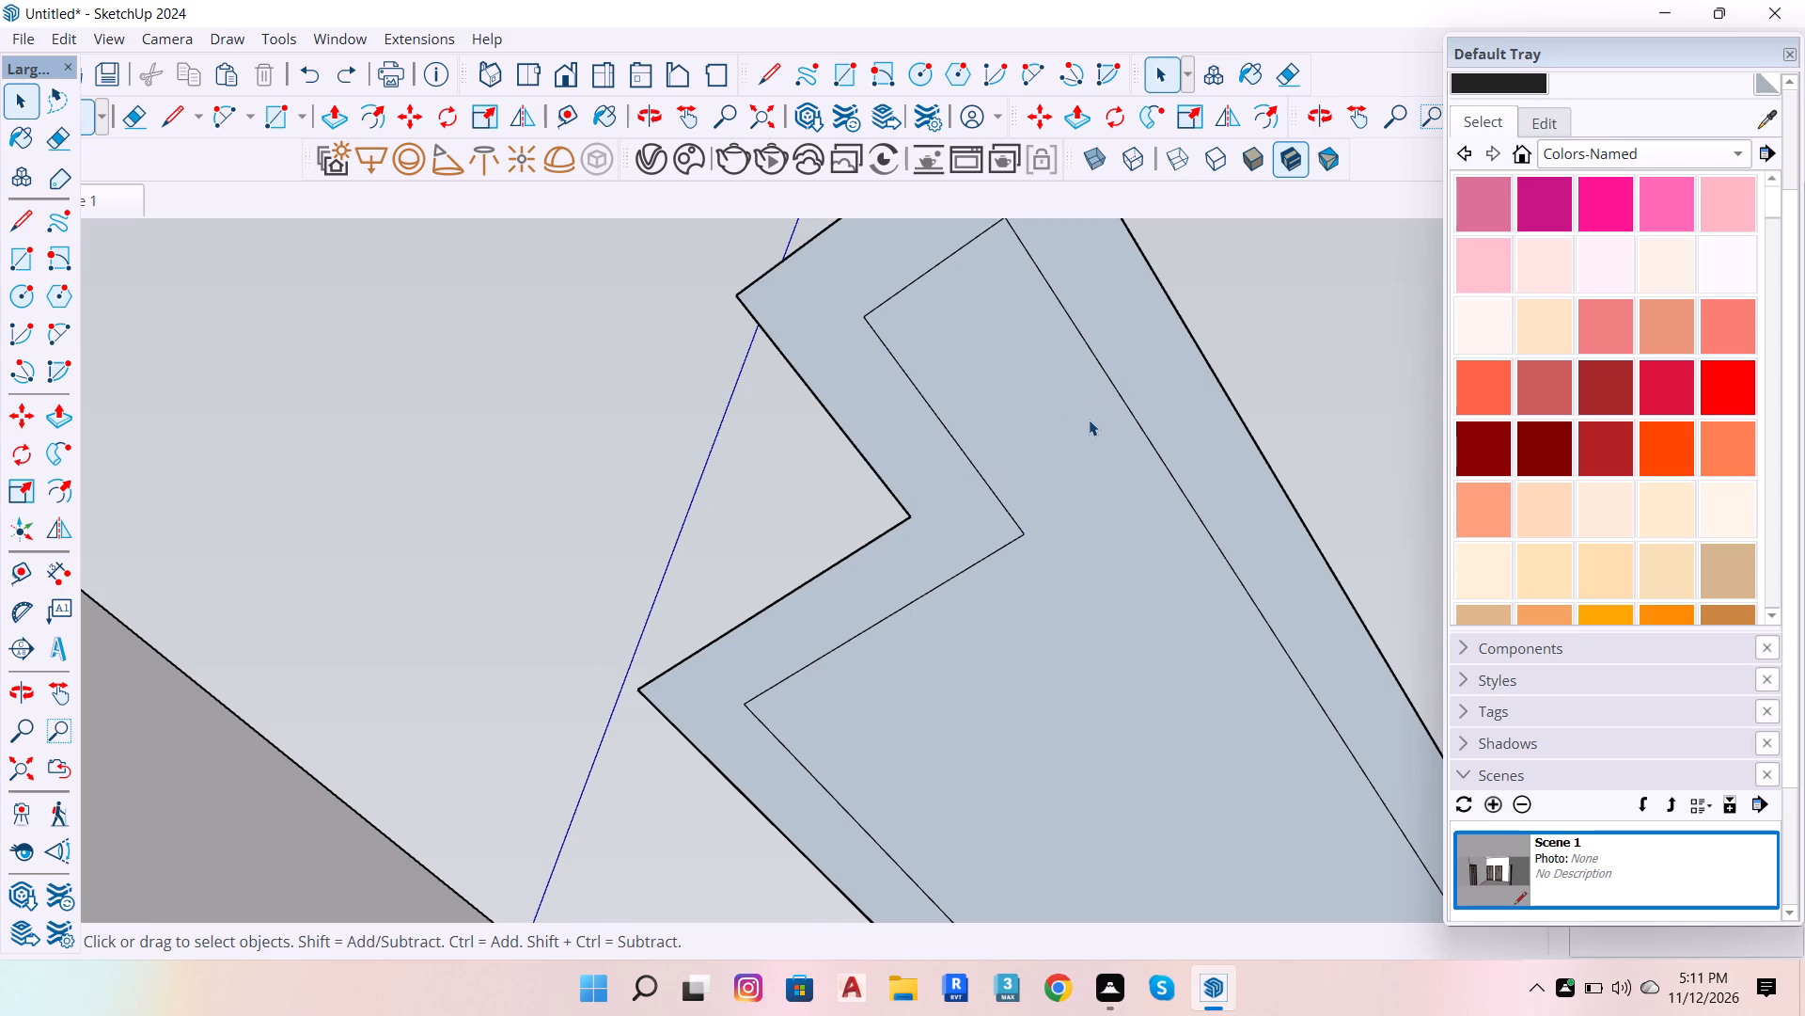
pyautogui.scroll(1, 872, 519)
pyautogui.press('l')
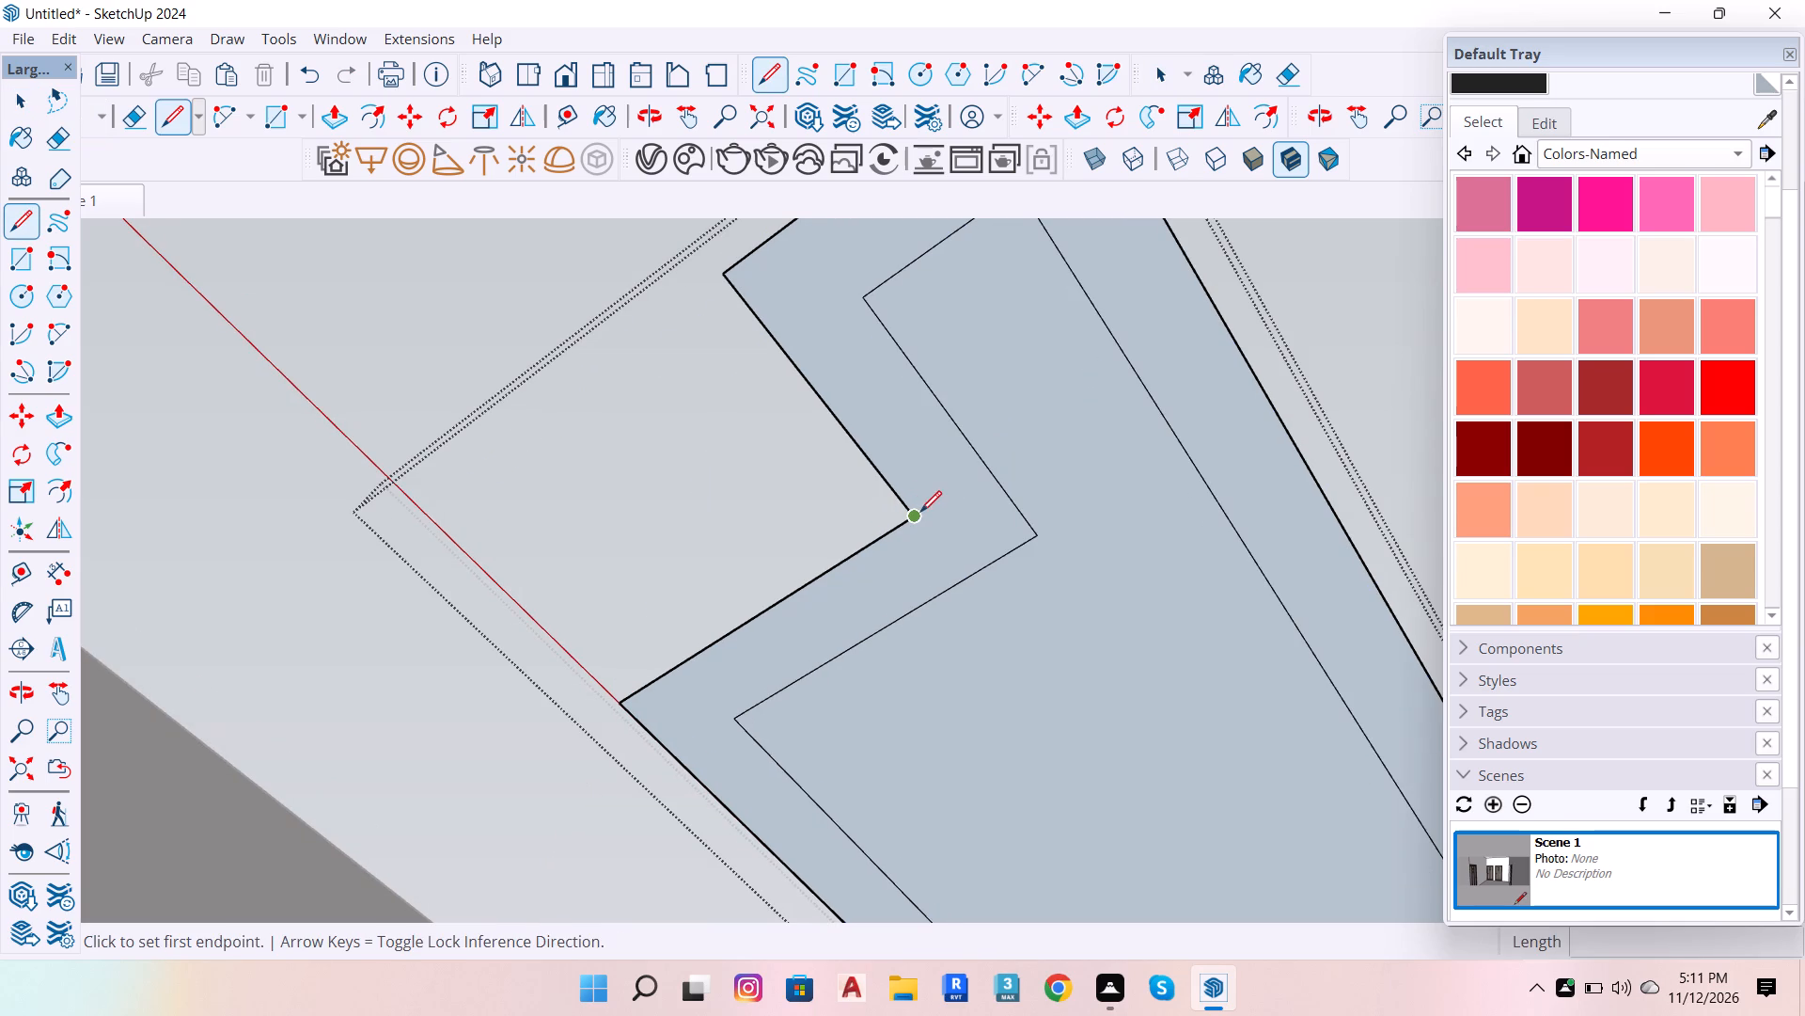
pyautogui.click(919, 514)
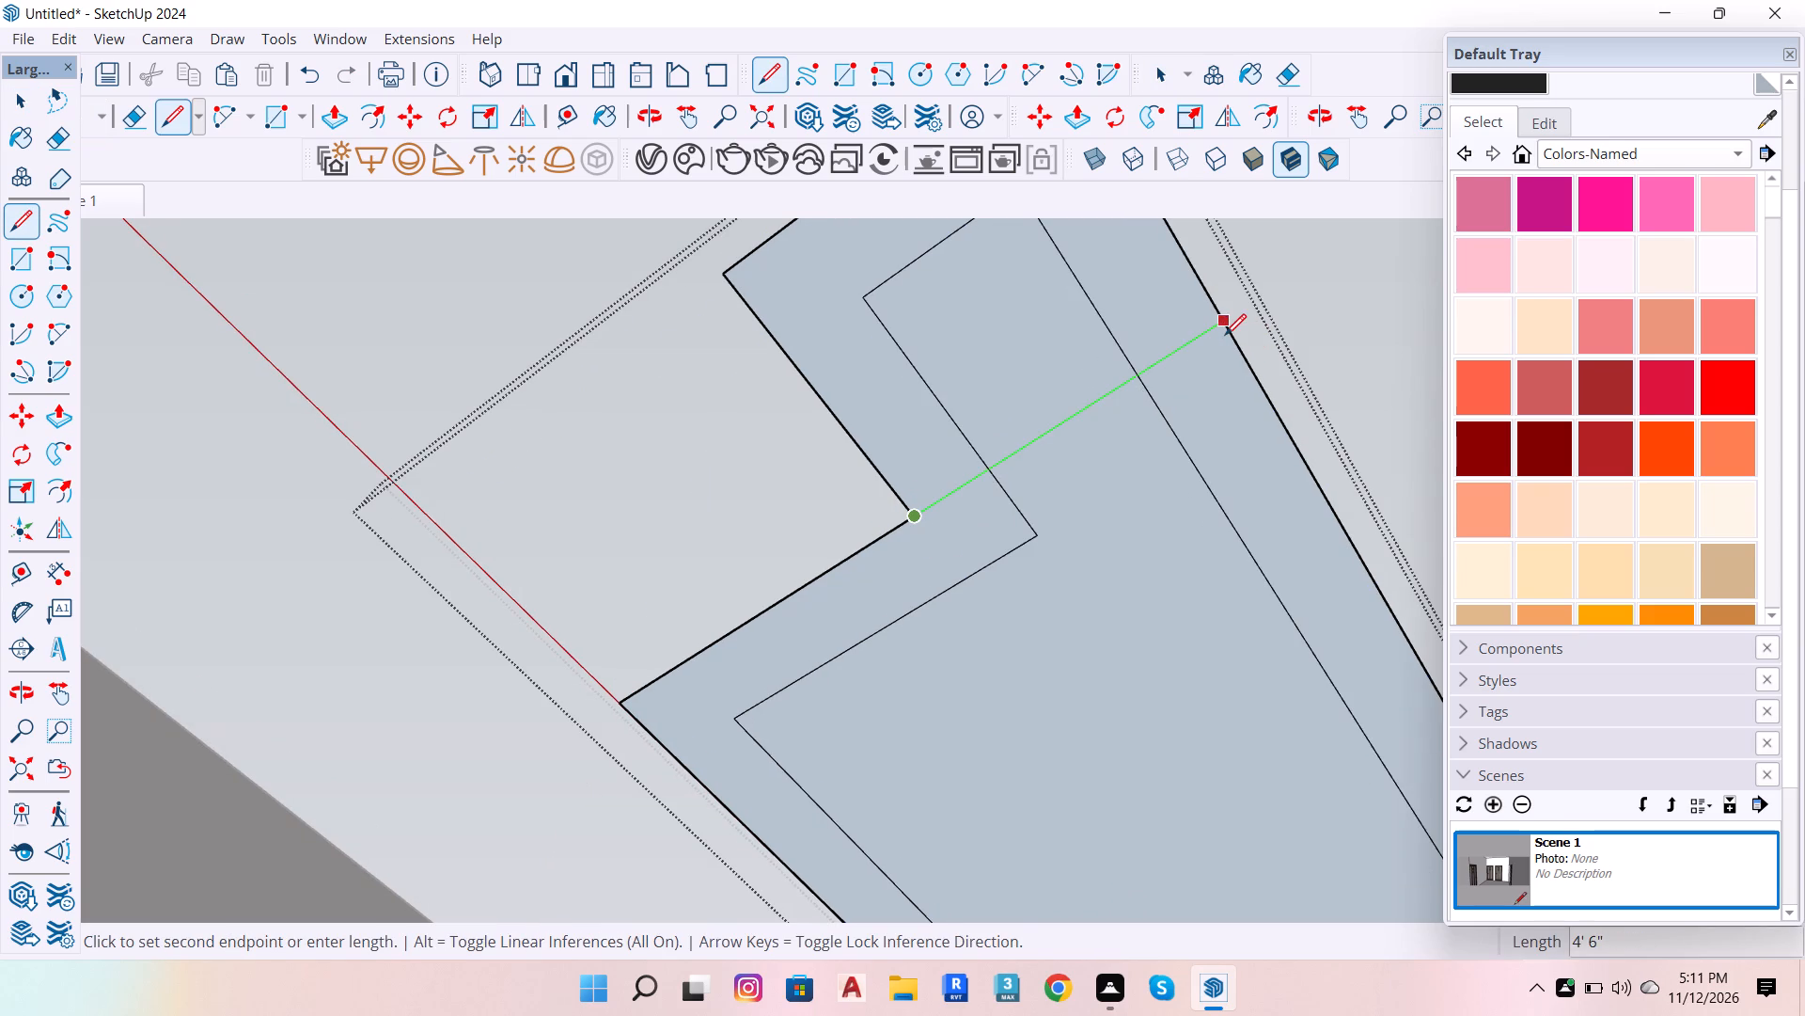
pyautogui.click(1225, 335)
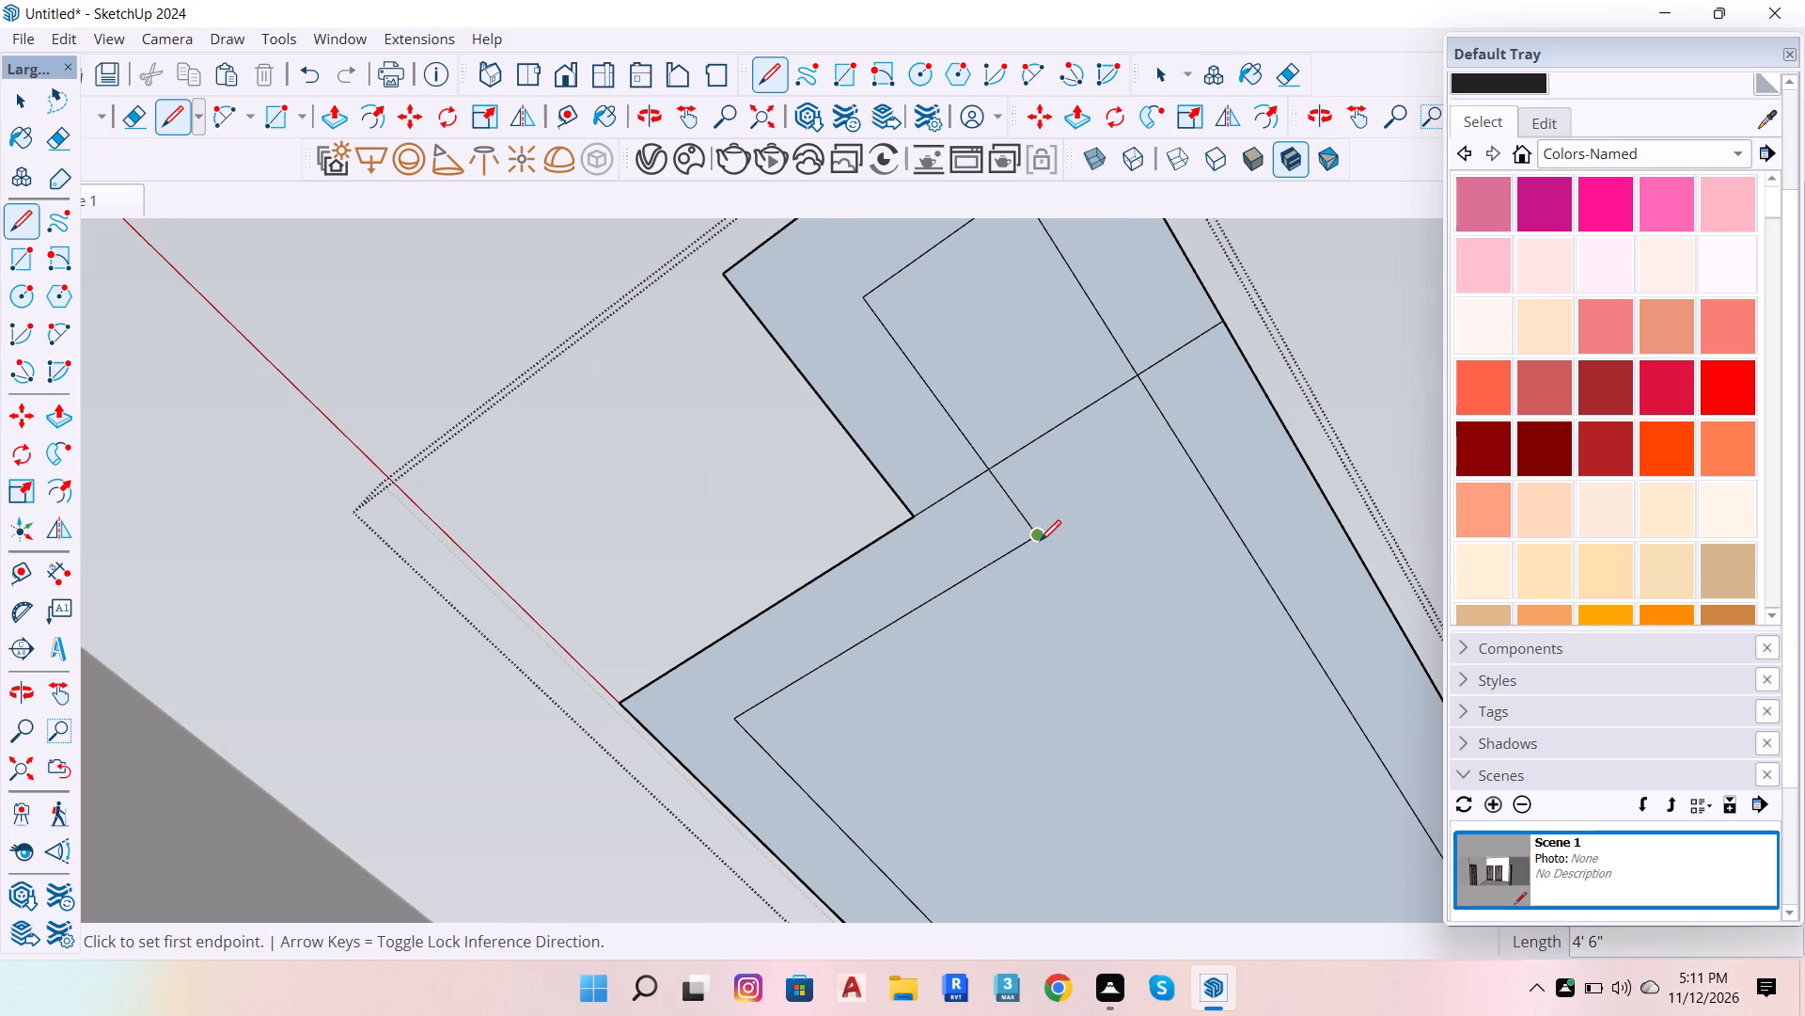
pyautogui.click(1040, 541)
pyautogui.click(1181, 448)
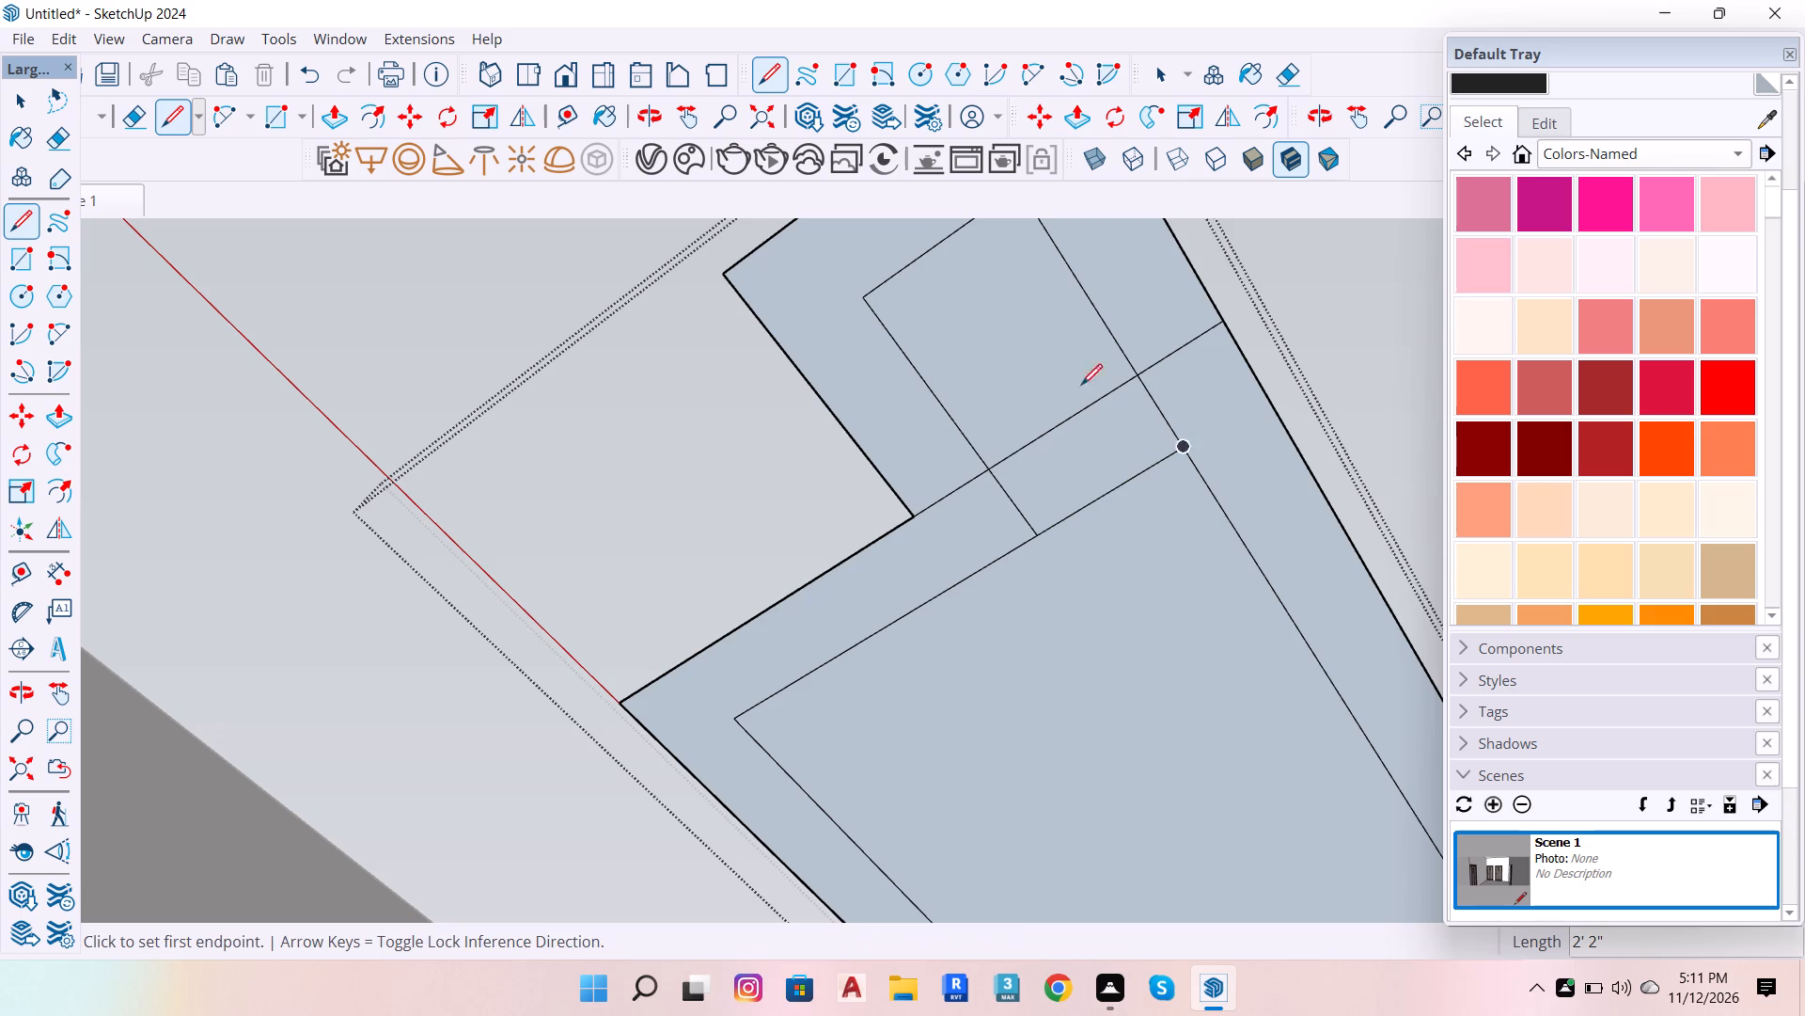
# Erase the leftover line segments crossing the strip between the small and large inset rectangles of the ceiling.
pyautogui.click(1278, 67)
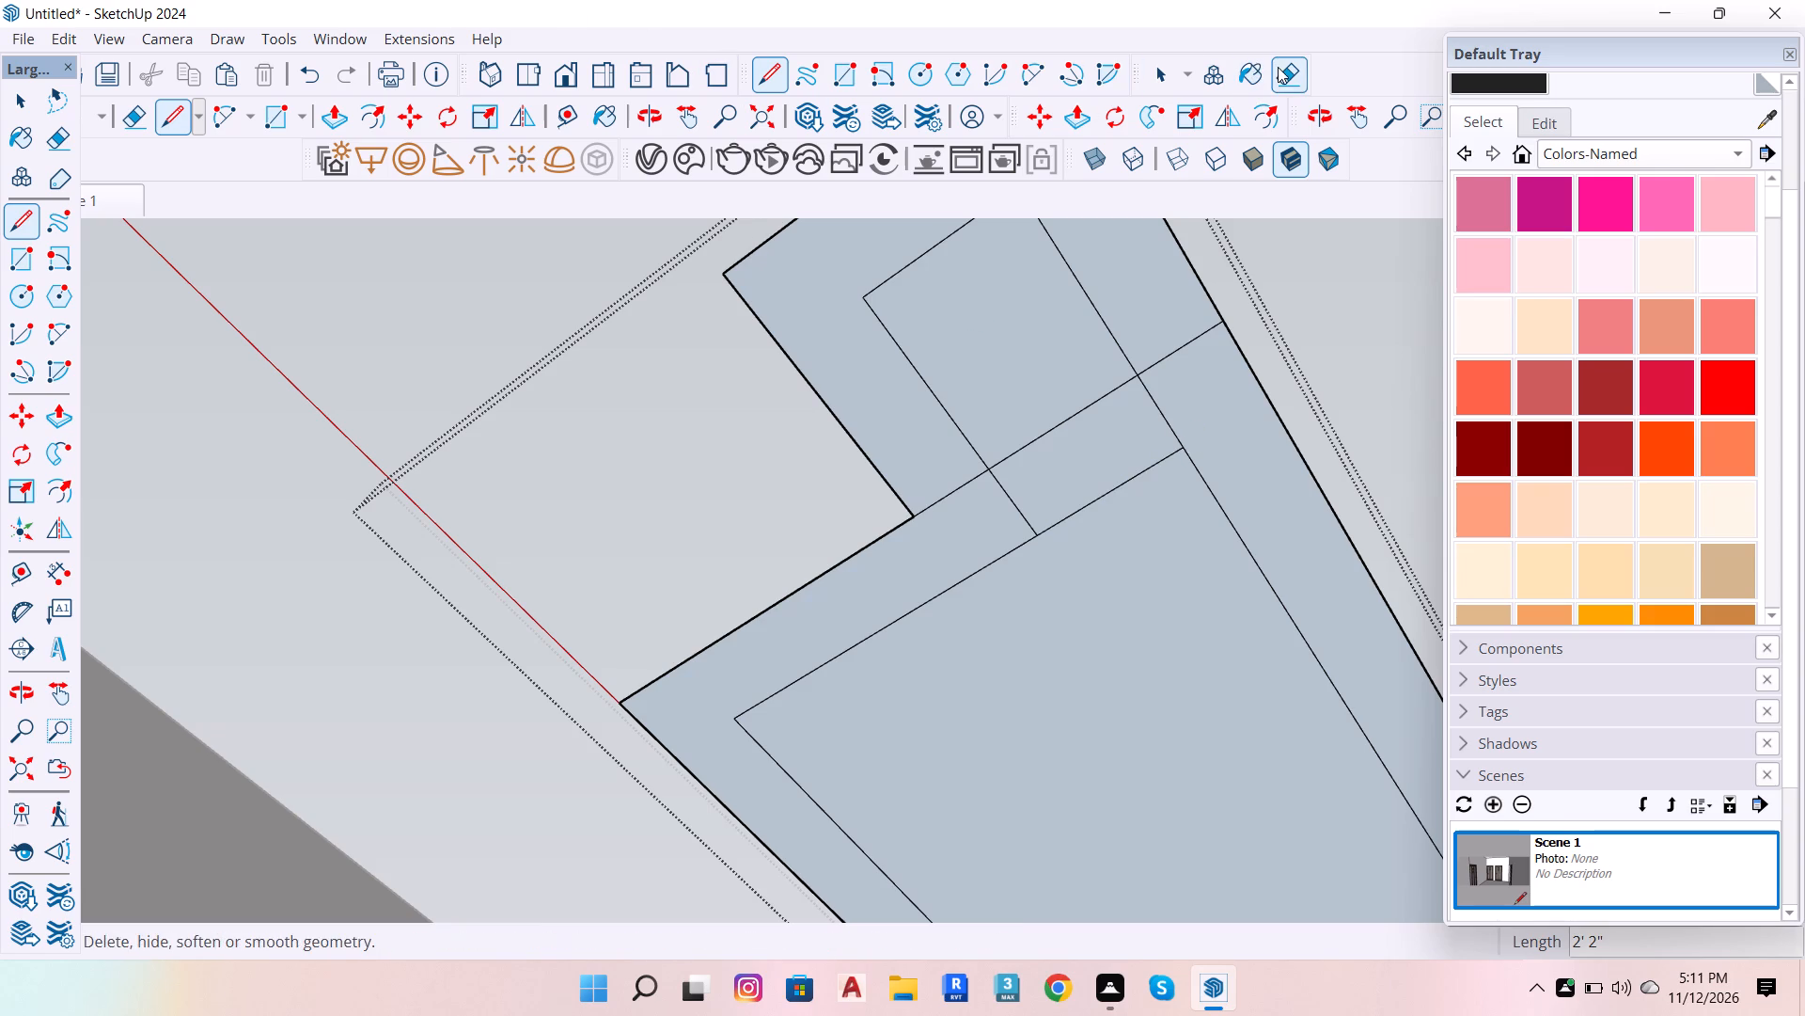
pyautogui.moveTo(1185, 419); pyautogui.dragTo(997, 516)
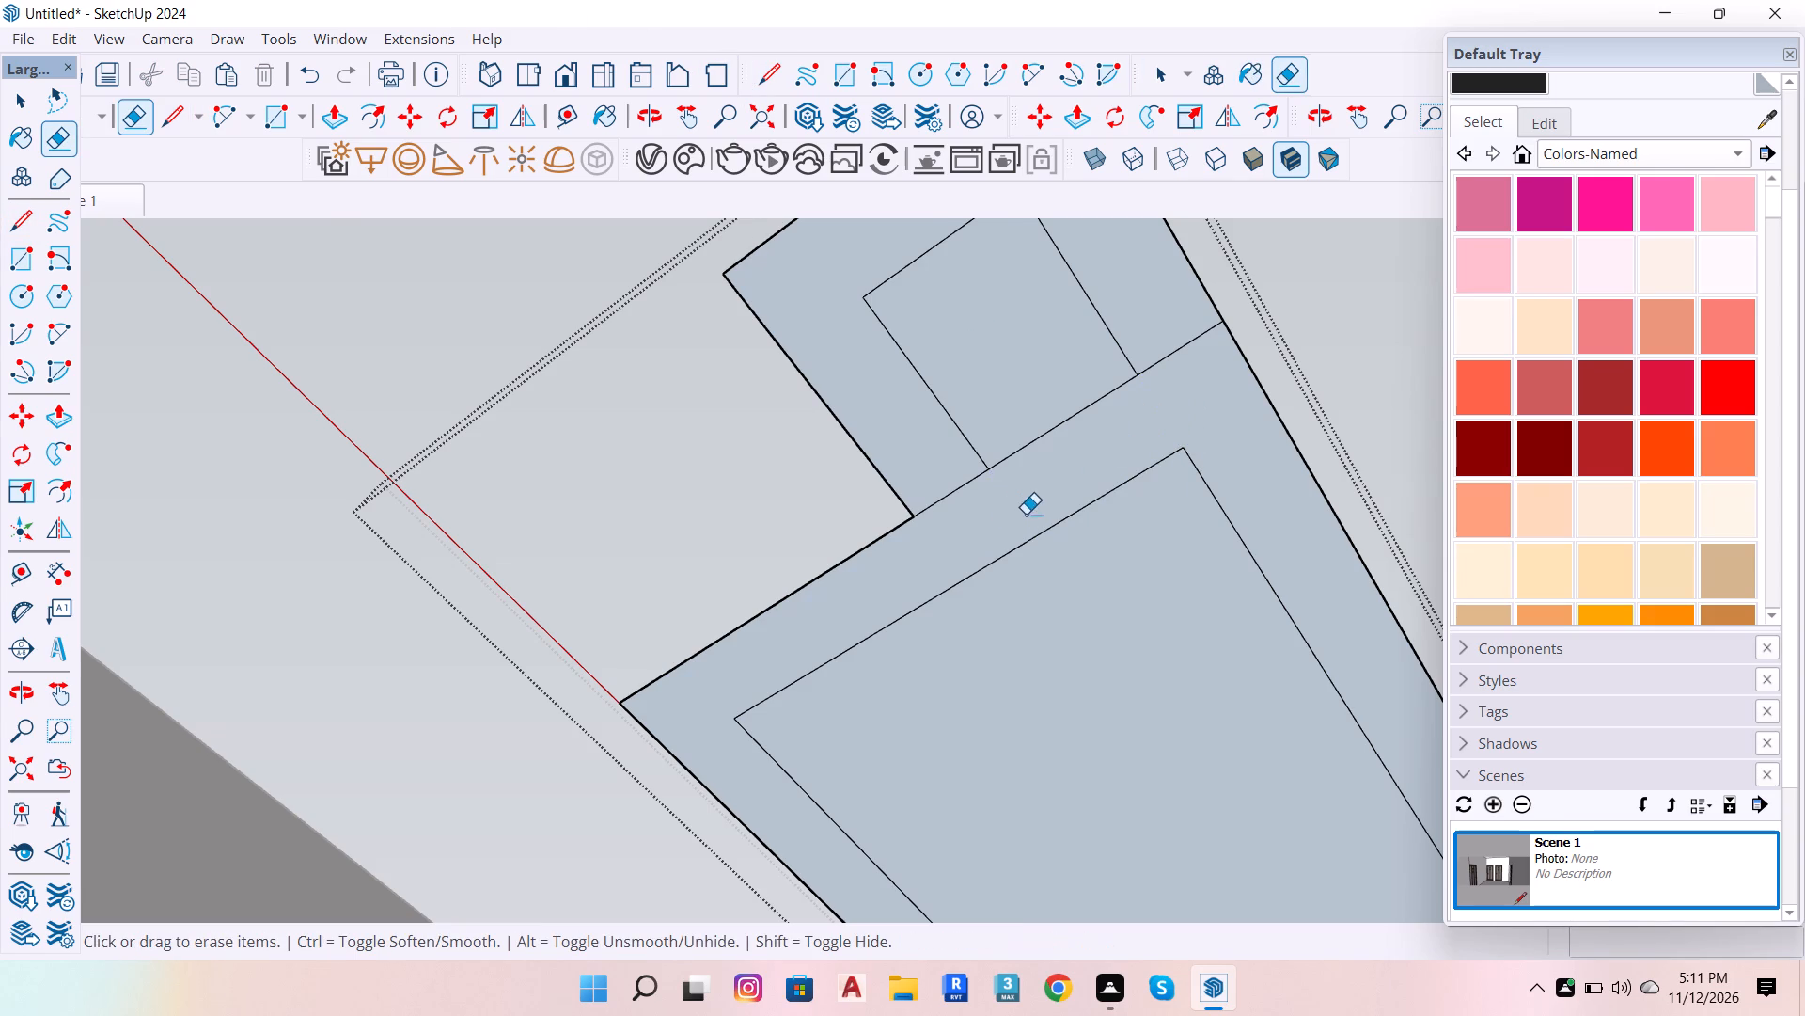
# Push/Pull the ceiling's large inset rectangle out 4", and extrude its surrounding border by the same distance.
pyautogui.scroll(-4, 1026, 514)
pyautogui.scroll(5, 976, 438)
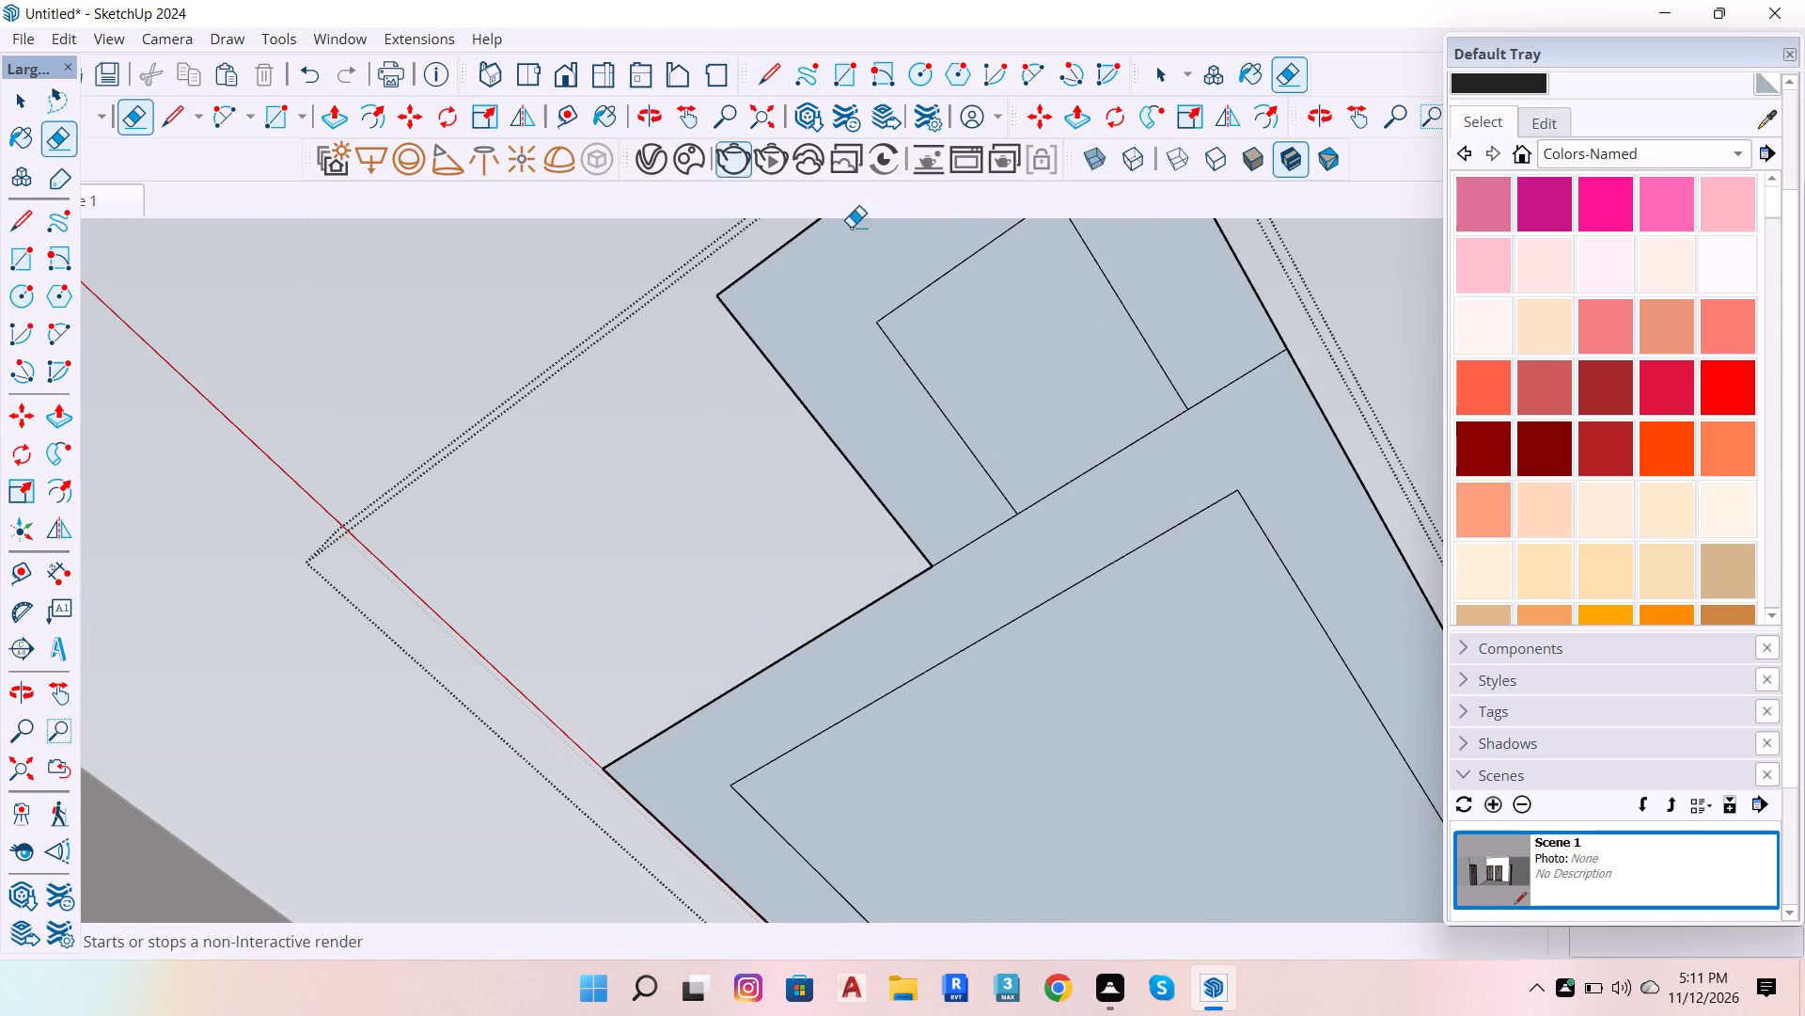
pyautogui.scroll(-5, 1113, 534)
pyautogui.scroll(-6, 687, 309)
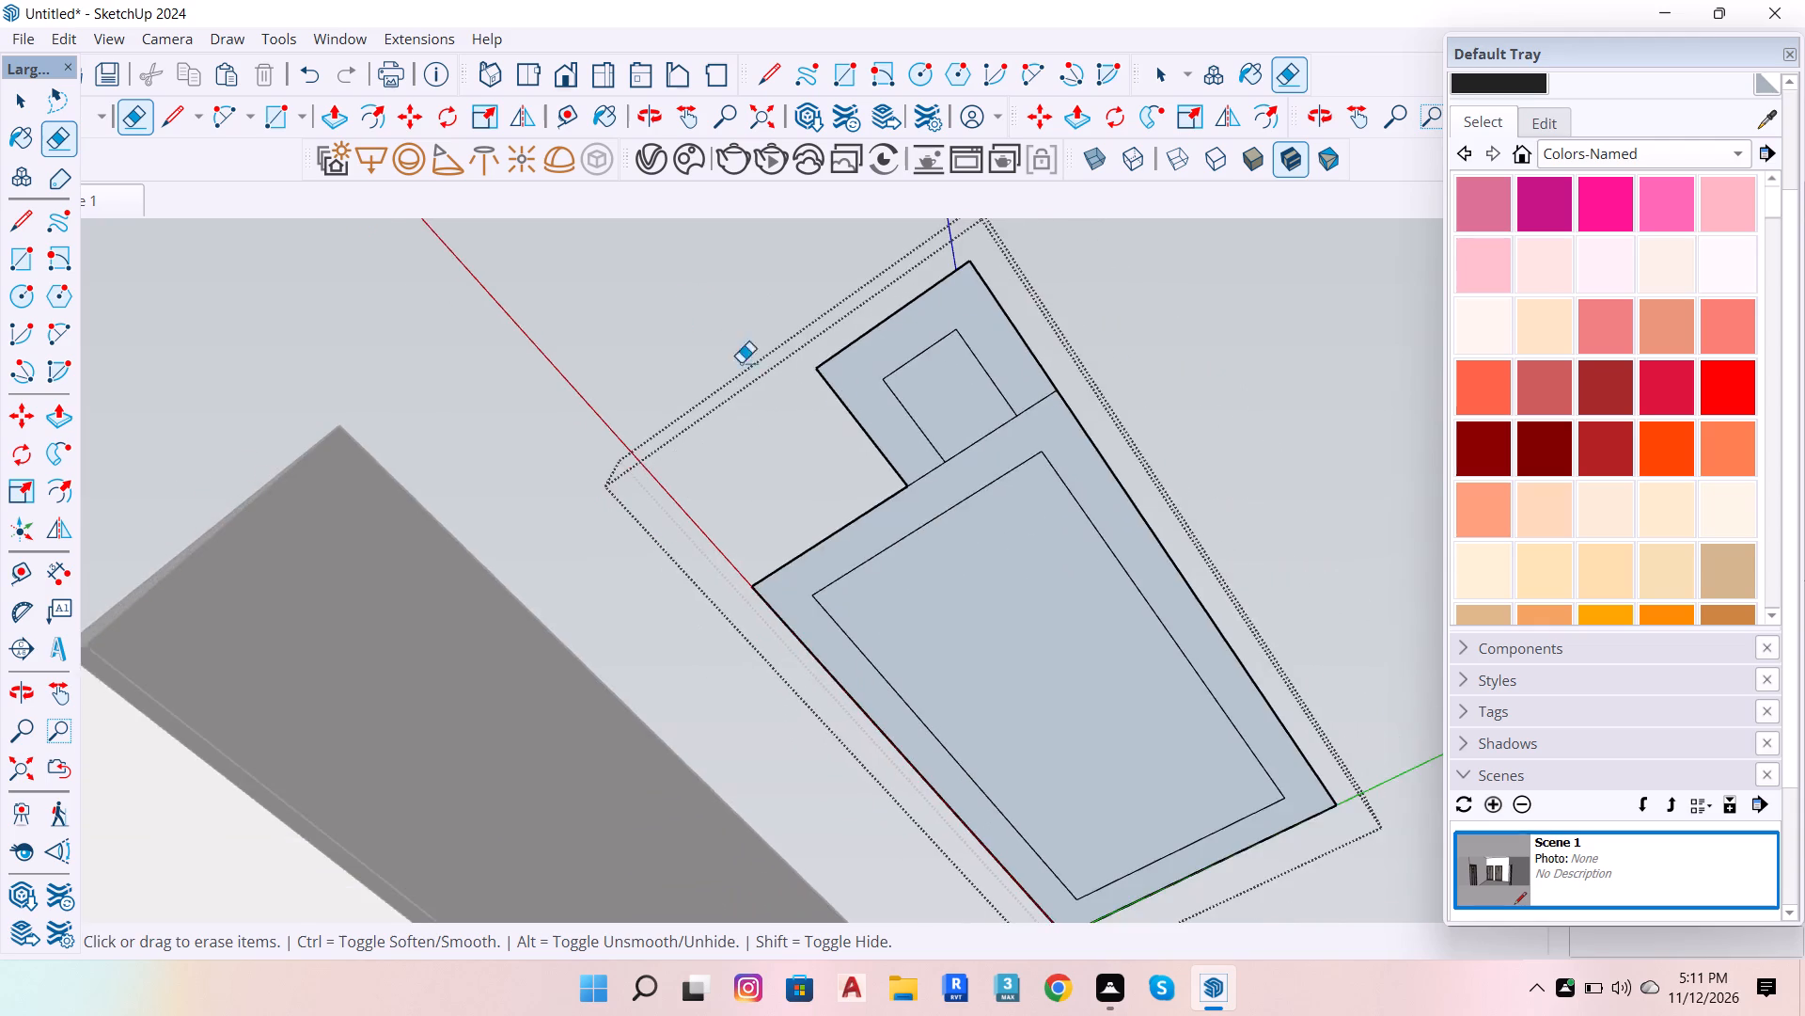
pyautogui.scroll(3, 840, 414)
pyautogui.scroll(-6, 787, 397)
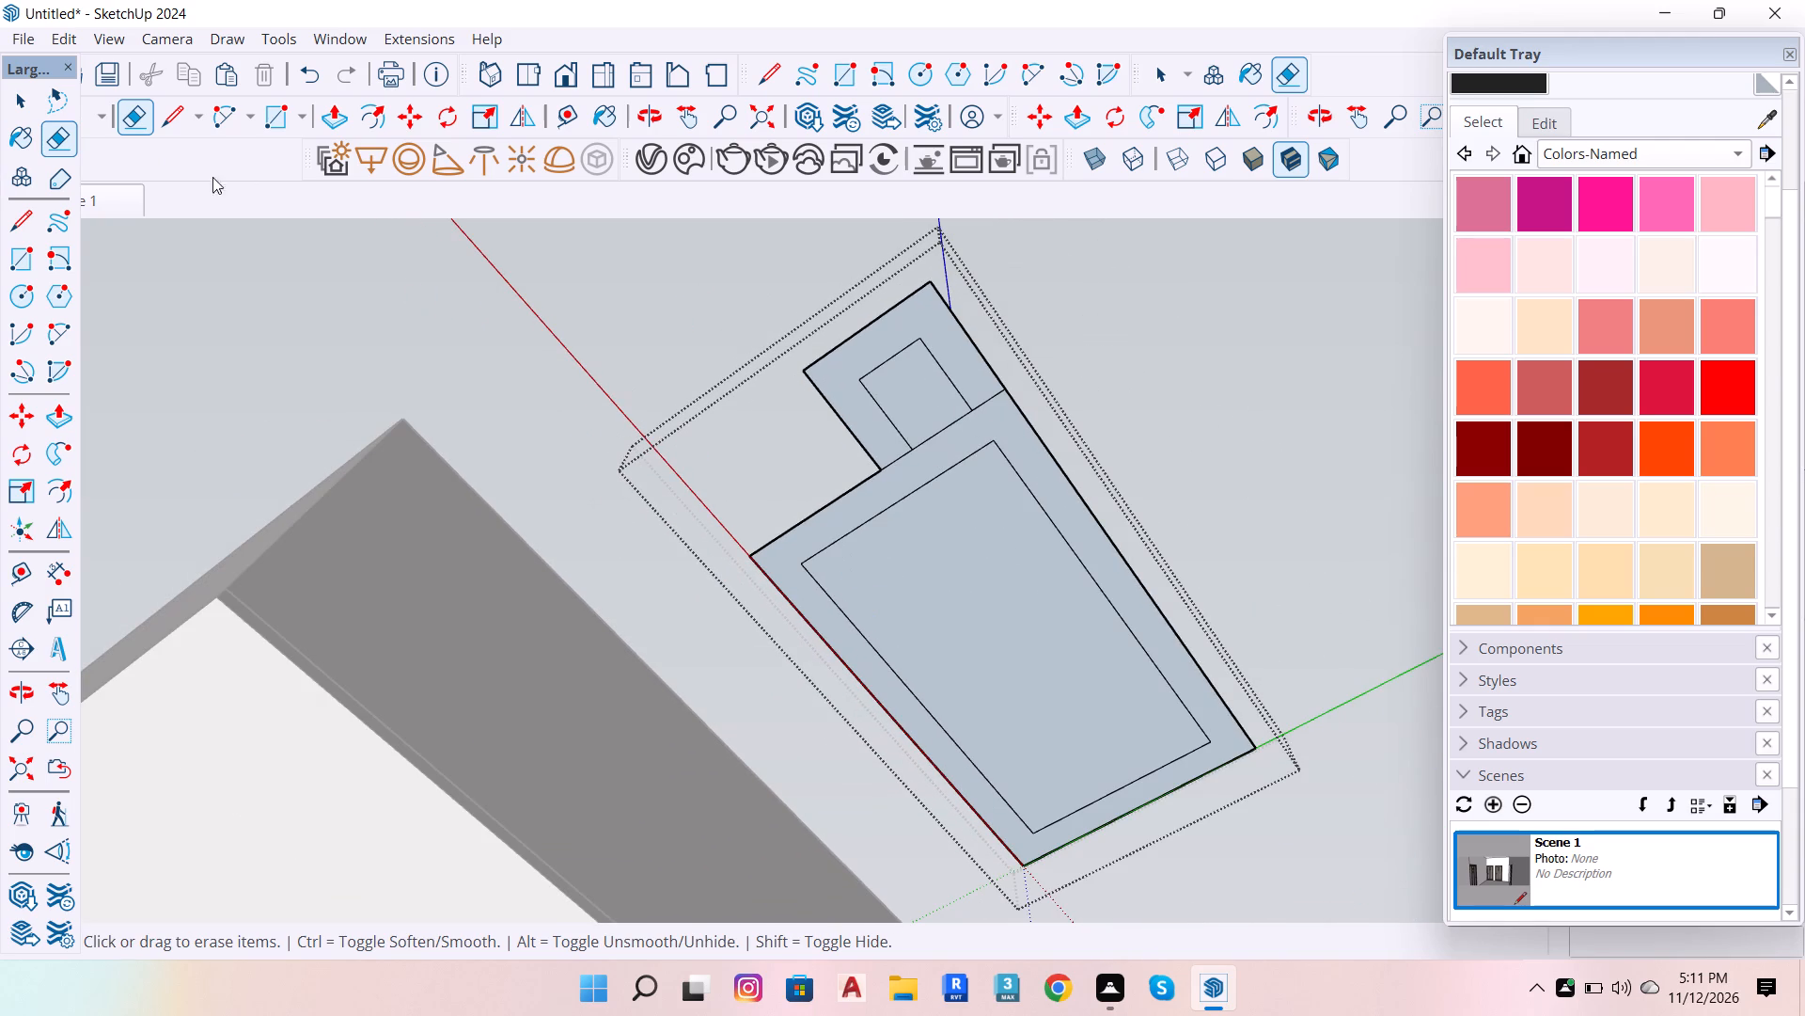
pyautogui.click(338, 105)
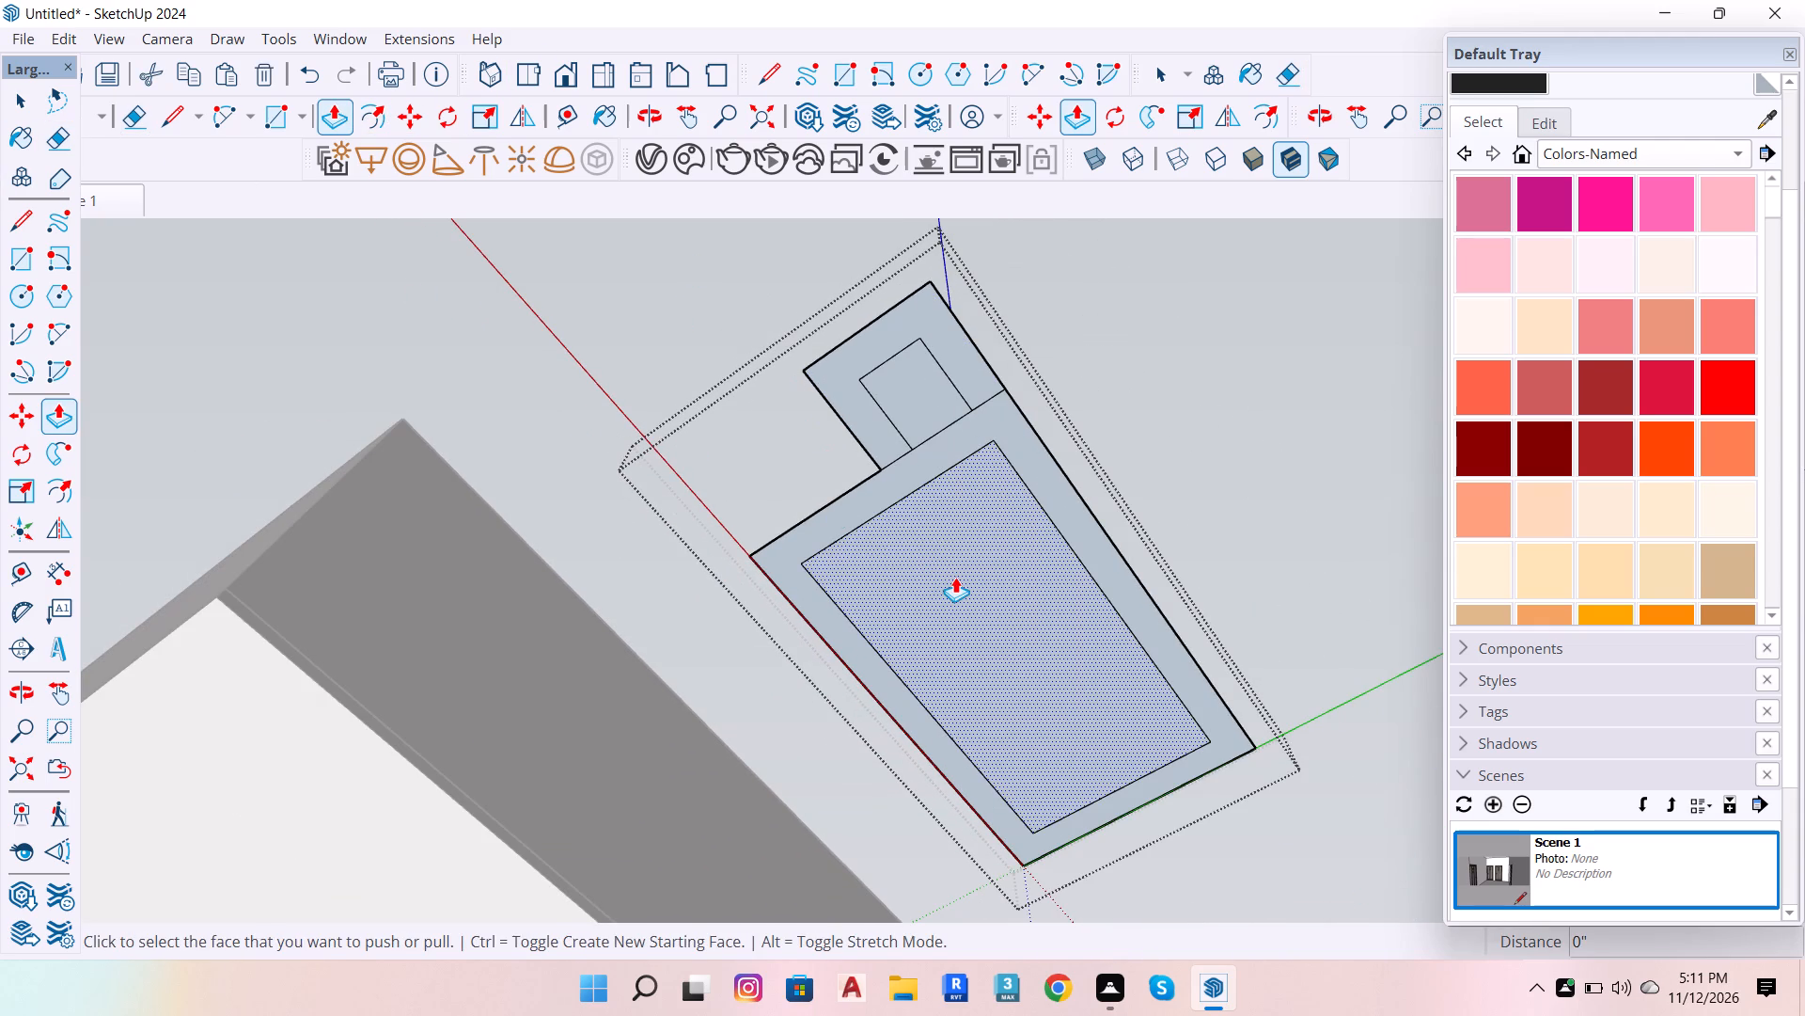
pyautogui.click(955, 577)
pyautogui.press('4')
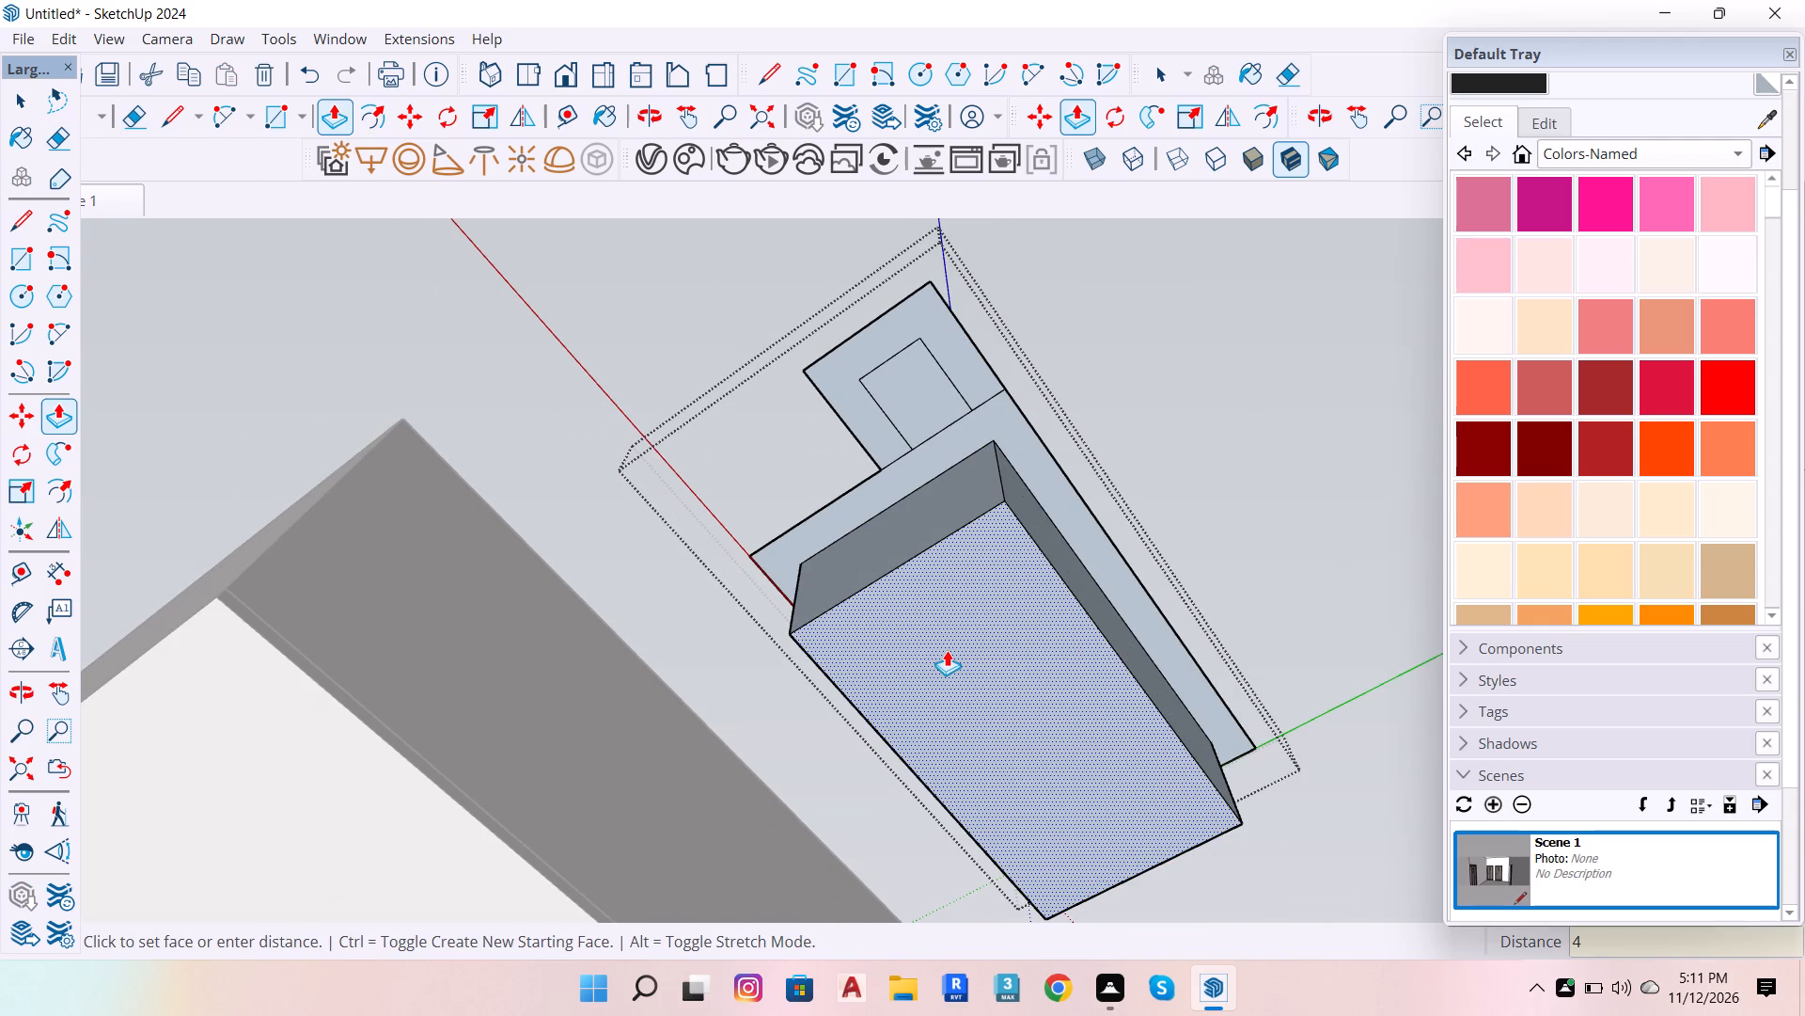
pyautogui.press('Return')
pyautogui.scroll(4, 1057, 477)
pyautogui.doubleClick(1057, 476)
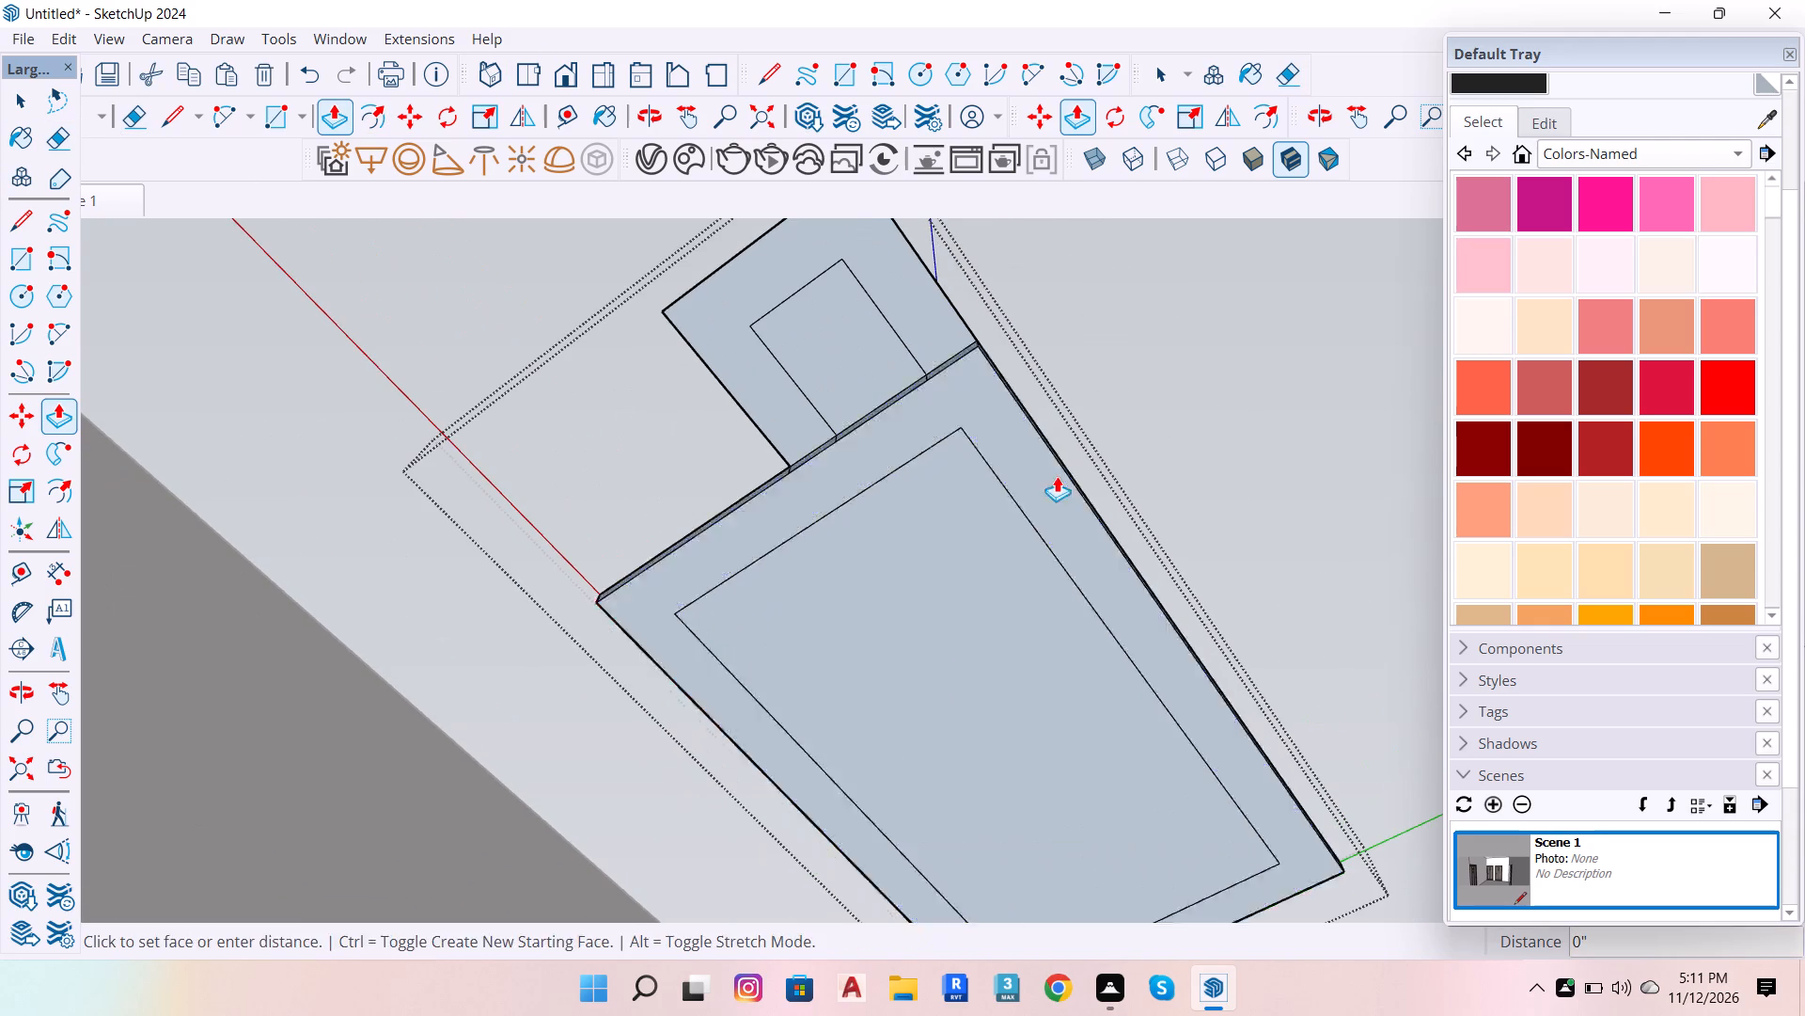
pyautogui.scroll(4, 945, 445)
pyautogui.click(959, 500)
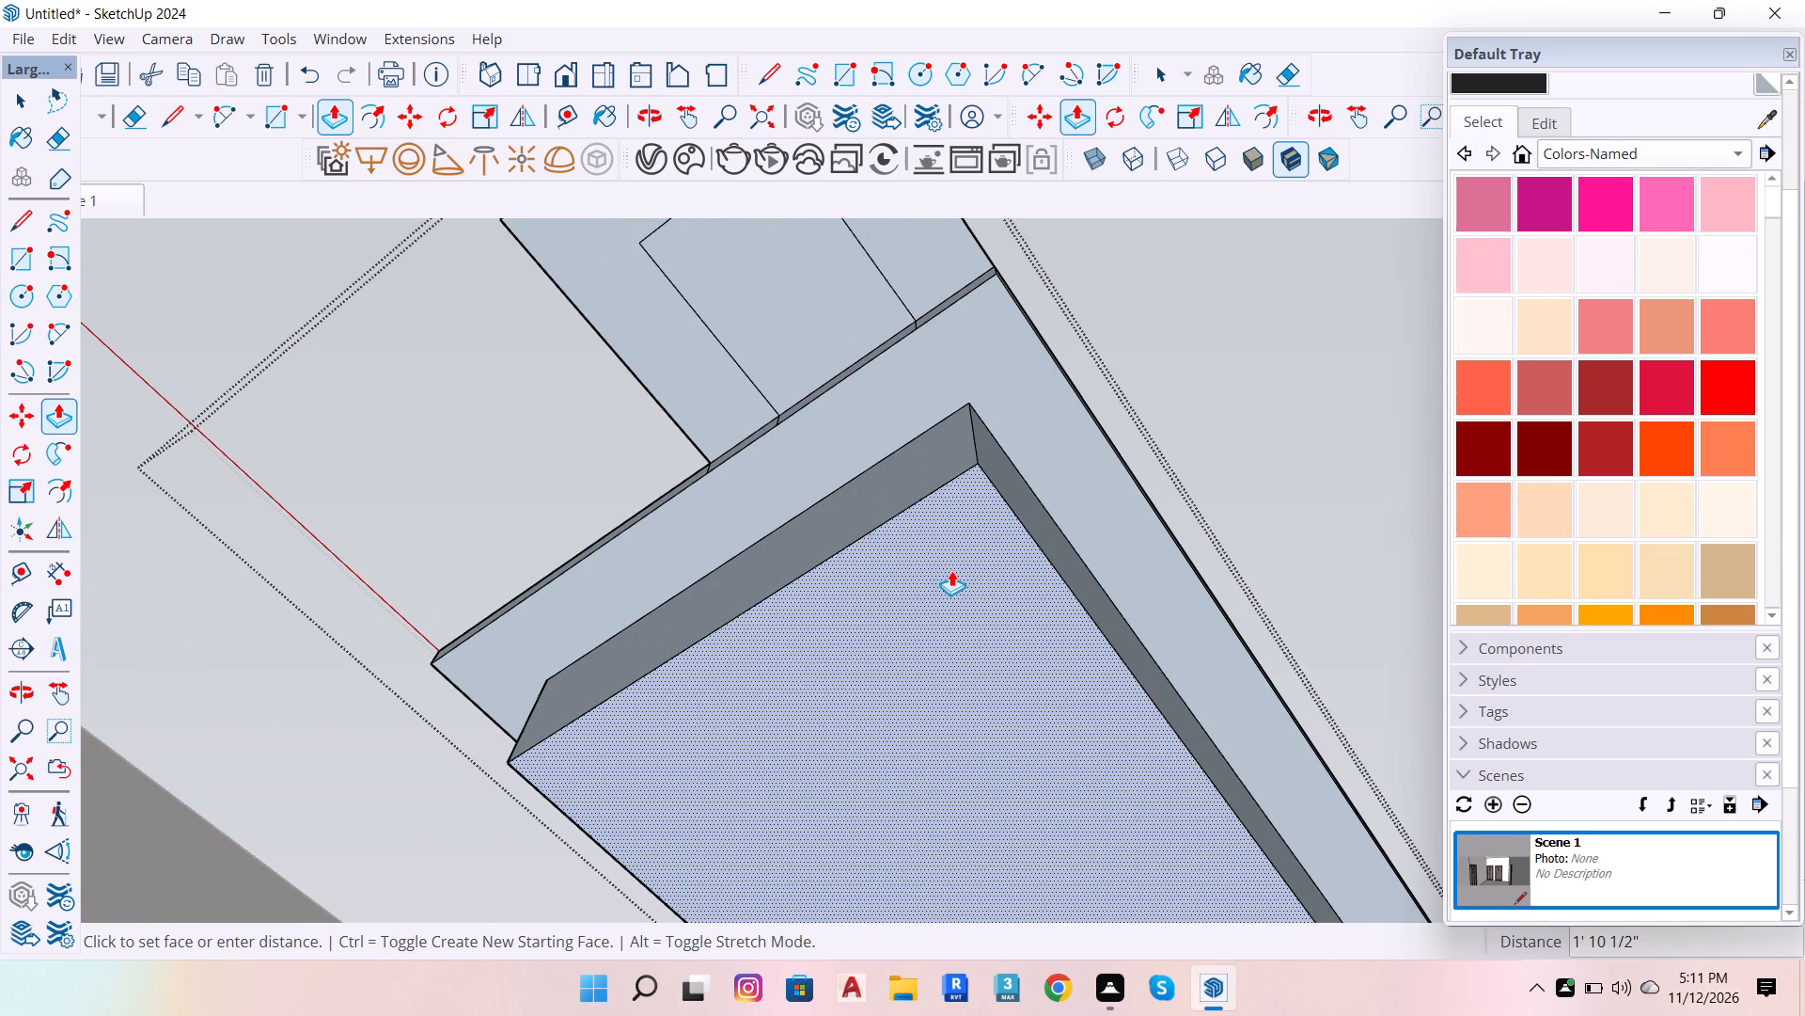
pyautogui.press('space')
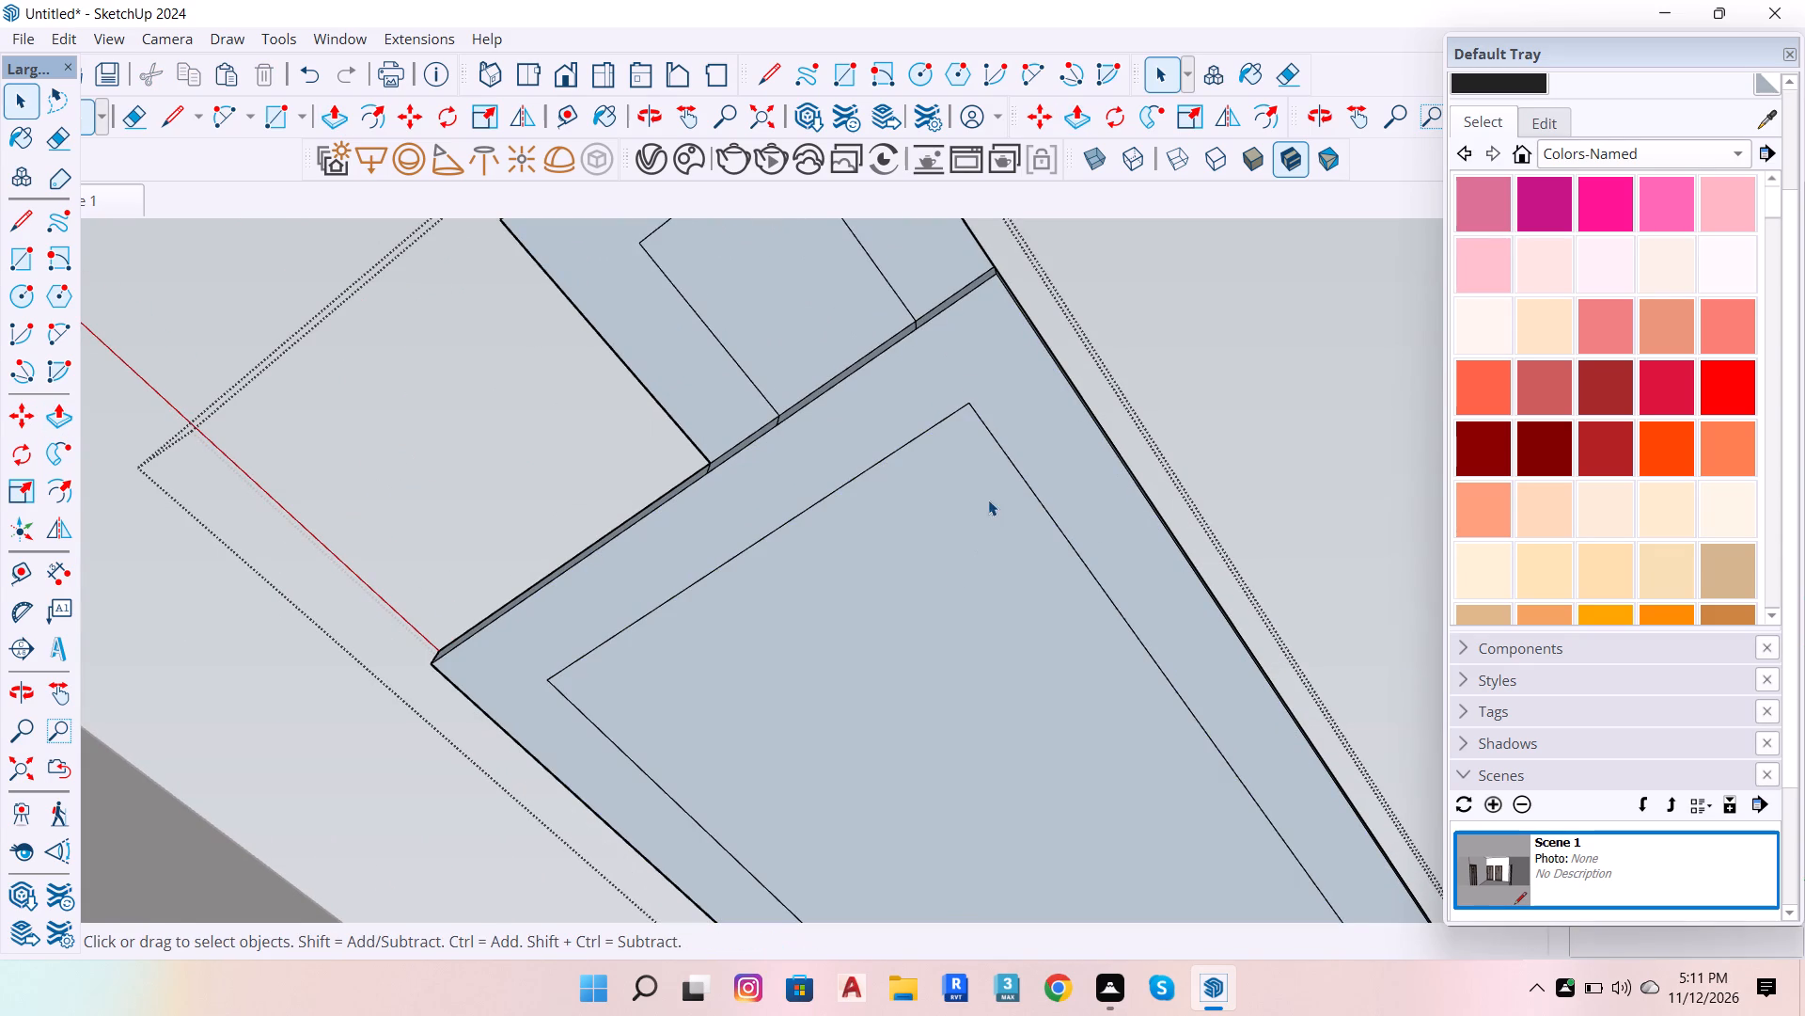
# Offset the large inset rectangle's outline inward by 1".
pyautogui.doubleClick(982, 550)
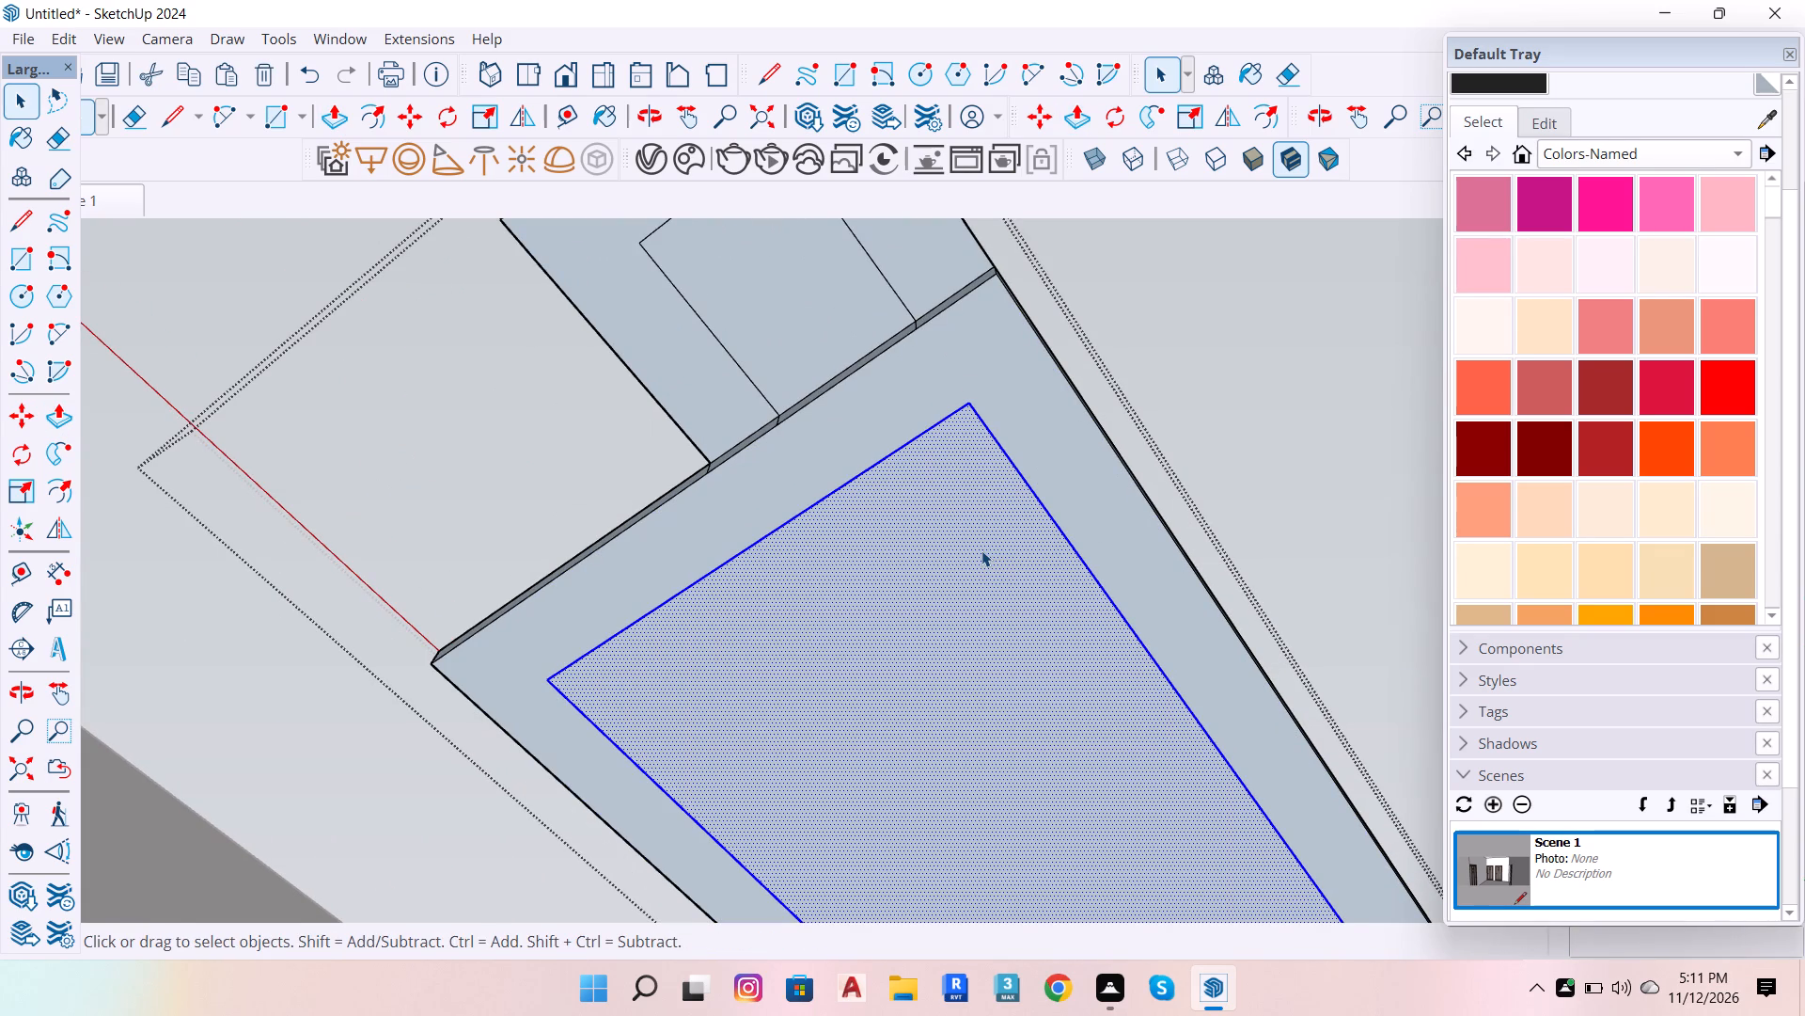
pyautogui.press('f')
pyautogui.click(1017, 509)
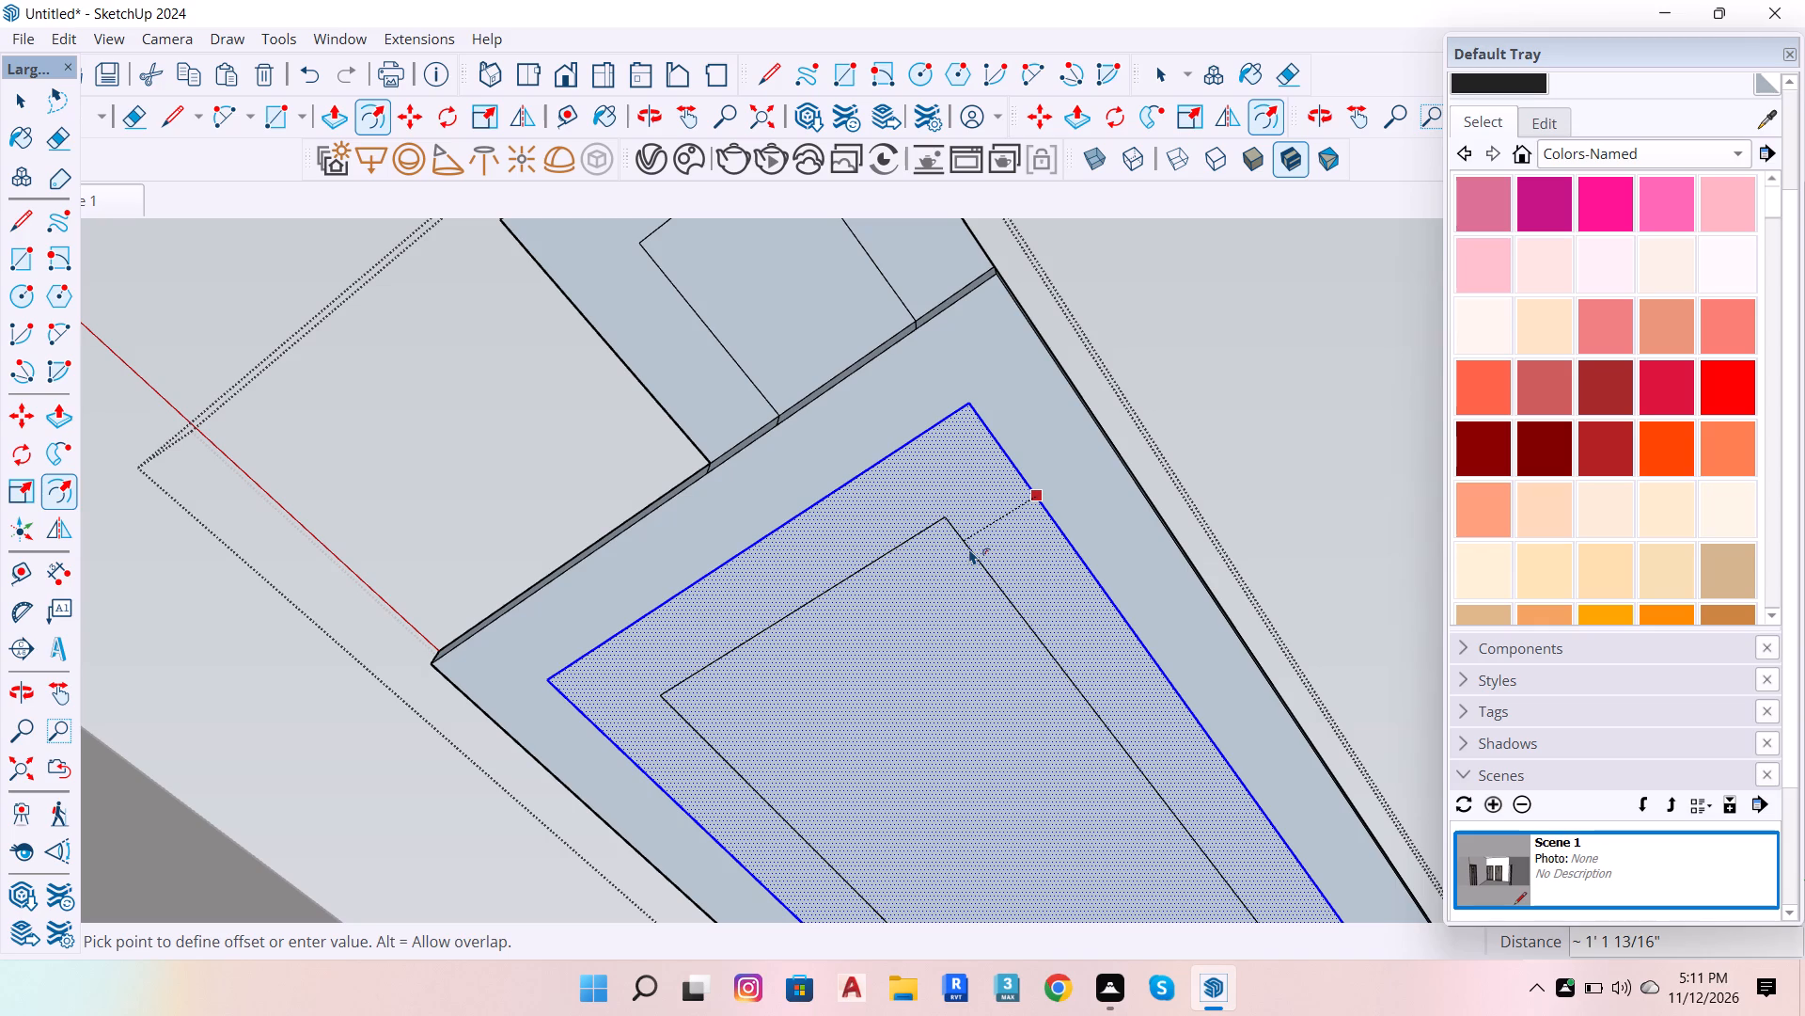
pyautogui.press('1')
pyautogui.press('Return')
# Push the narrow strip around the large rectangle 2" into the ceiling as a groove.
pyautogui.scroll(3, 981, 429)
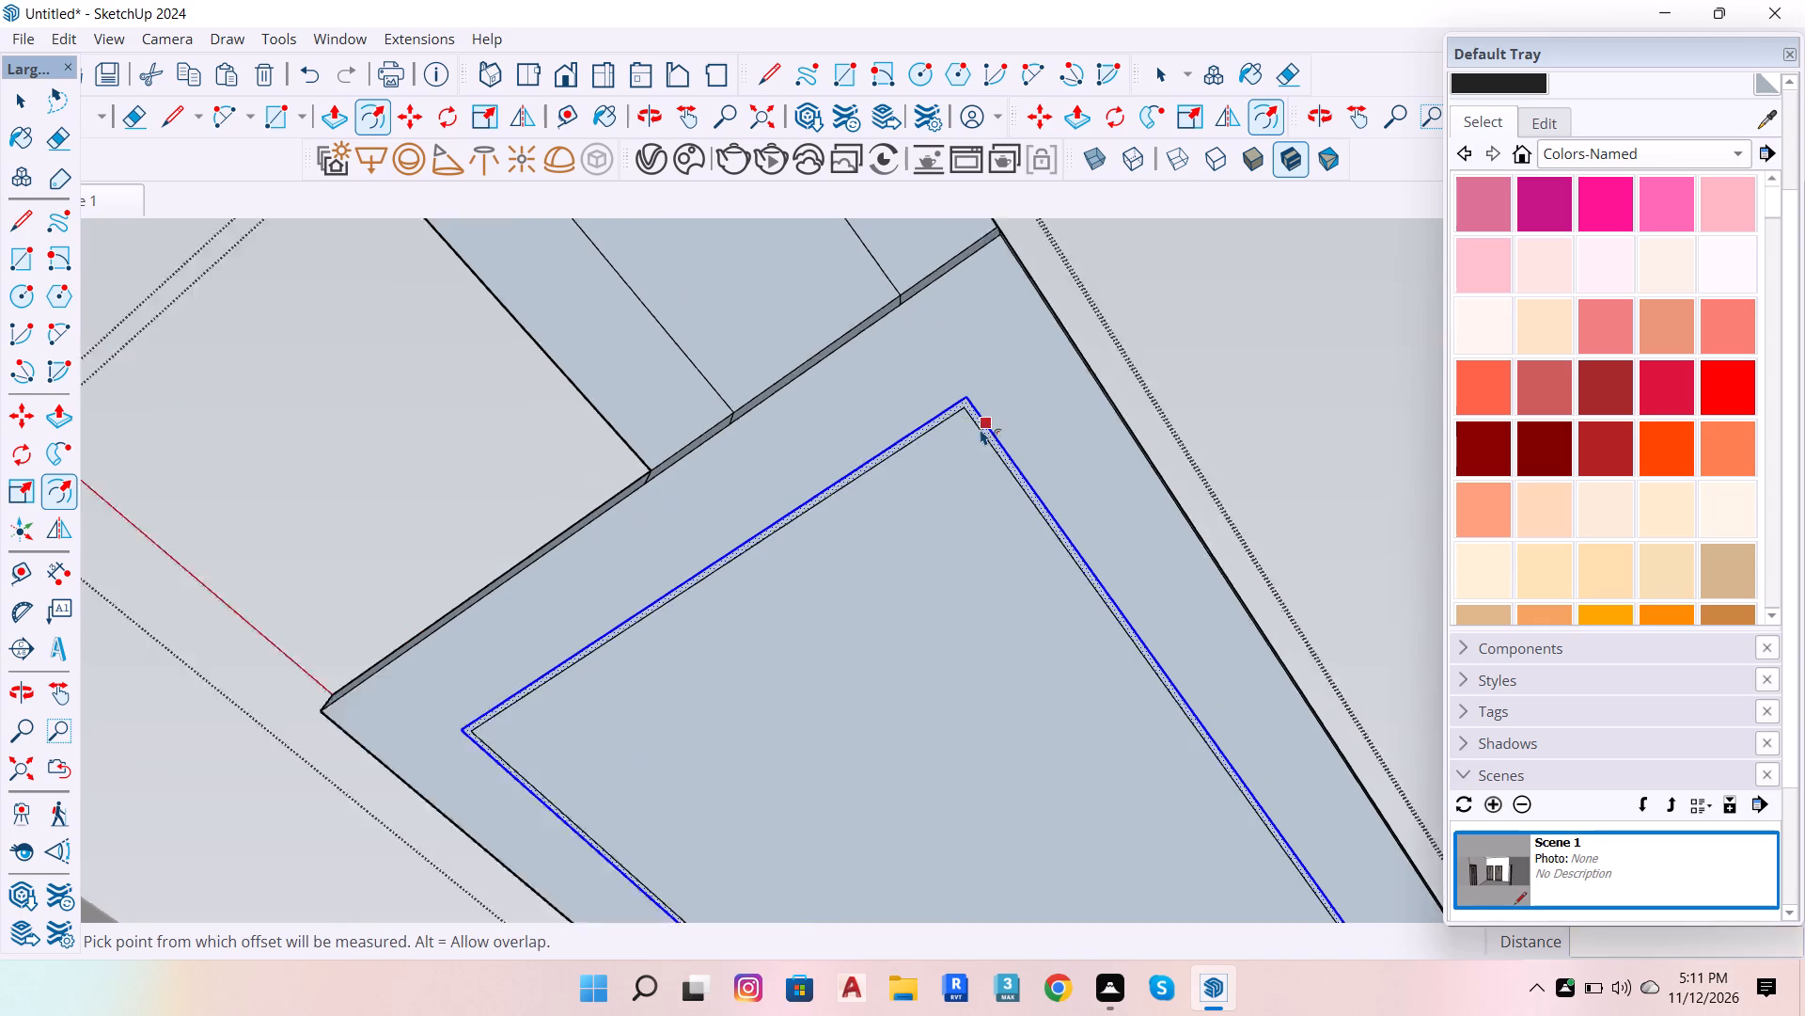
pyautogui.scroll(4, 981, 429)
pyautogui.press('space')
pyautogui.scroll(5, 983, 420)
pyautogui.press('p')
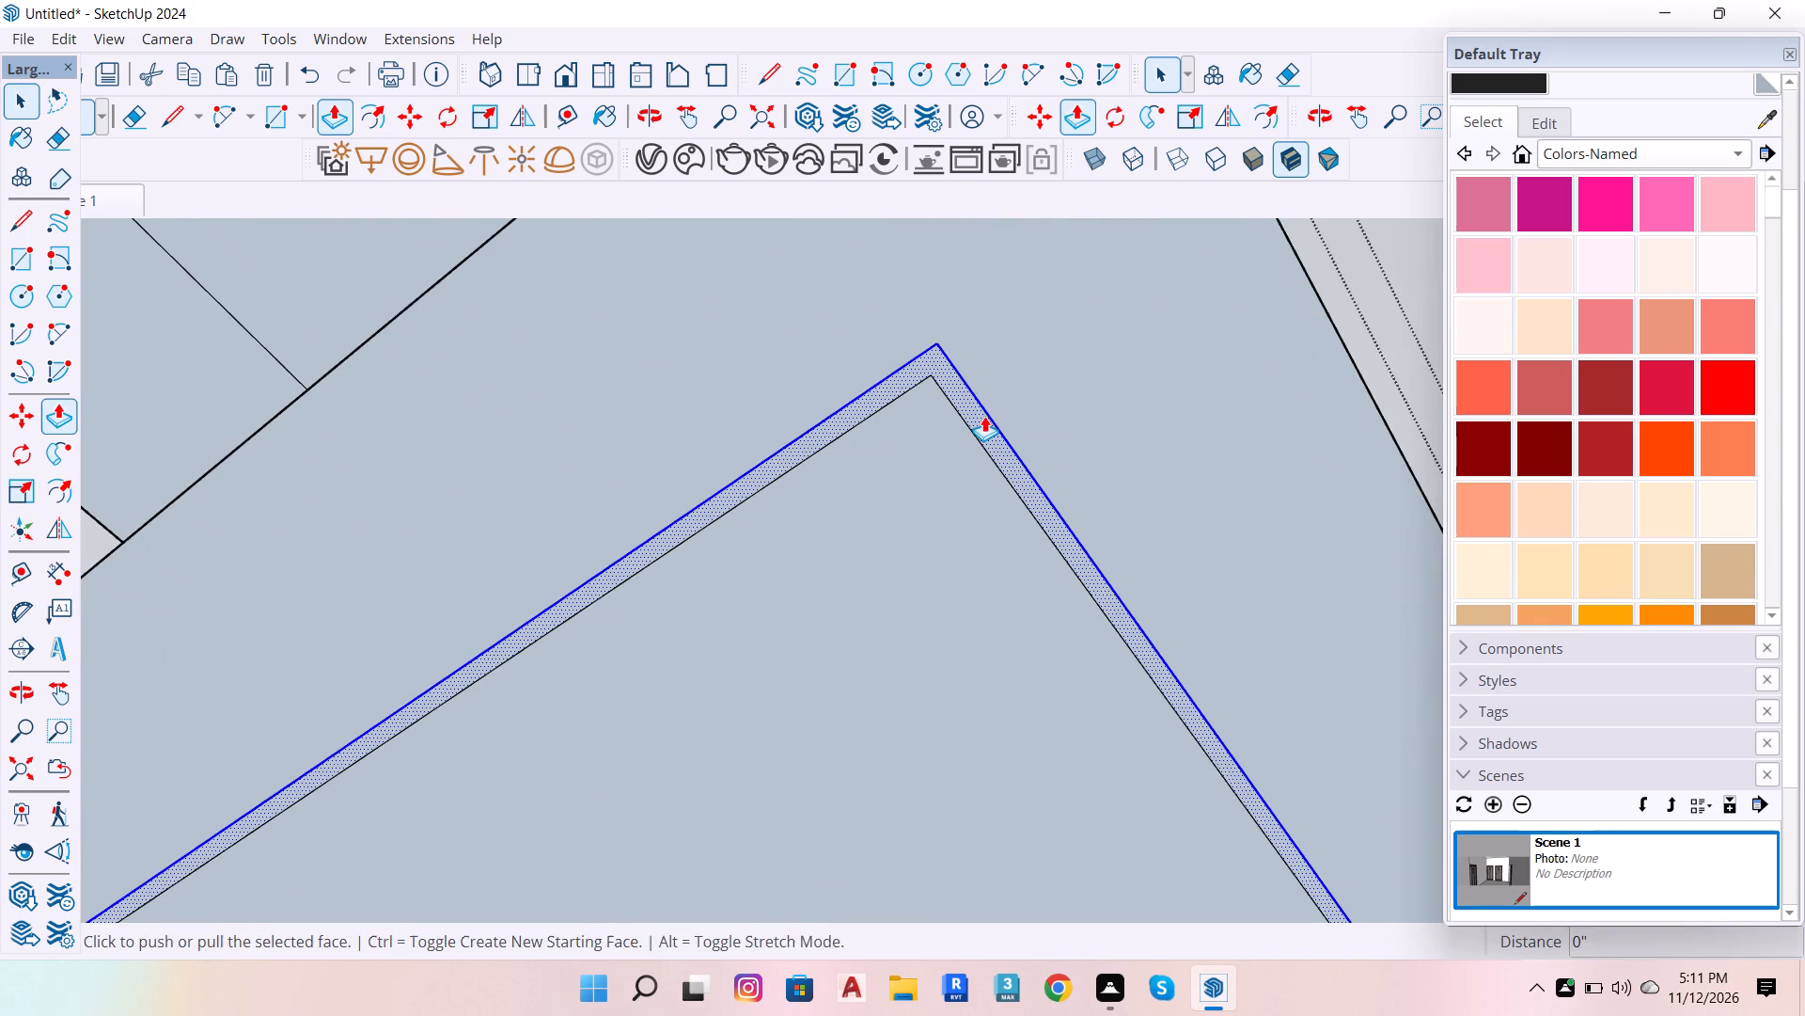
pyautogui.click(984, 416)
pyautogui.scroll(5, 954, 384)
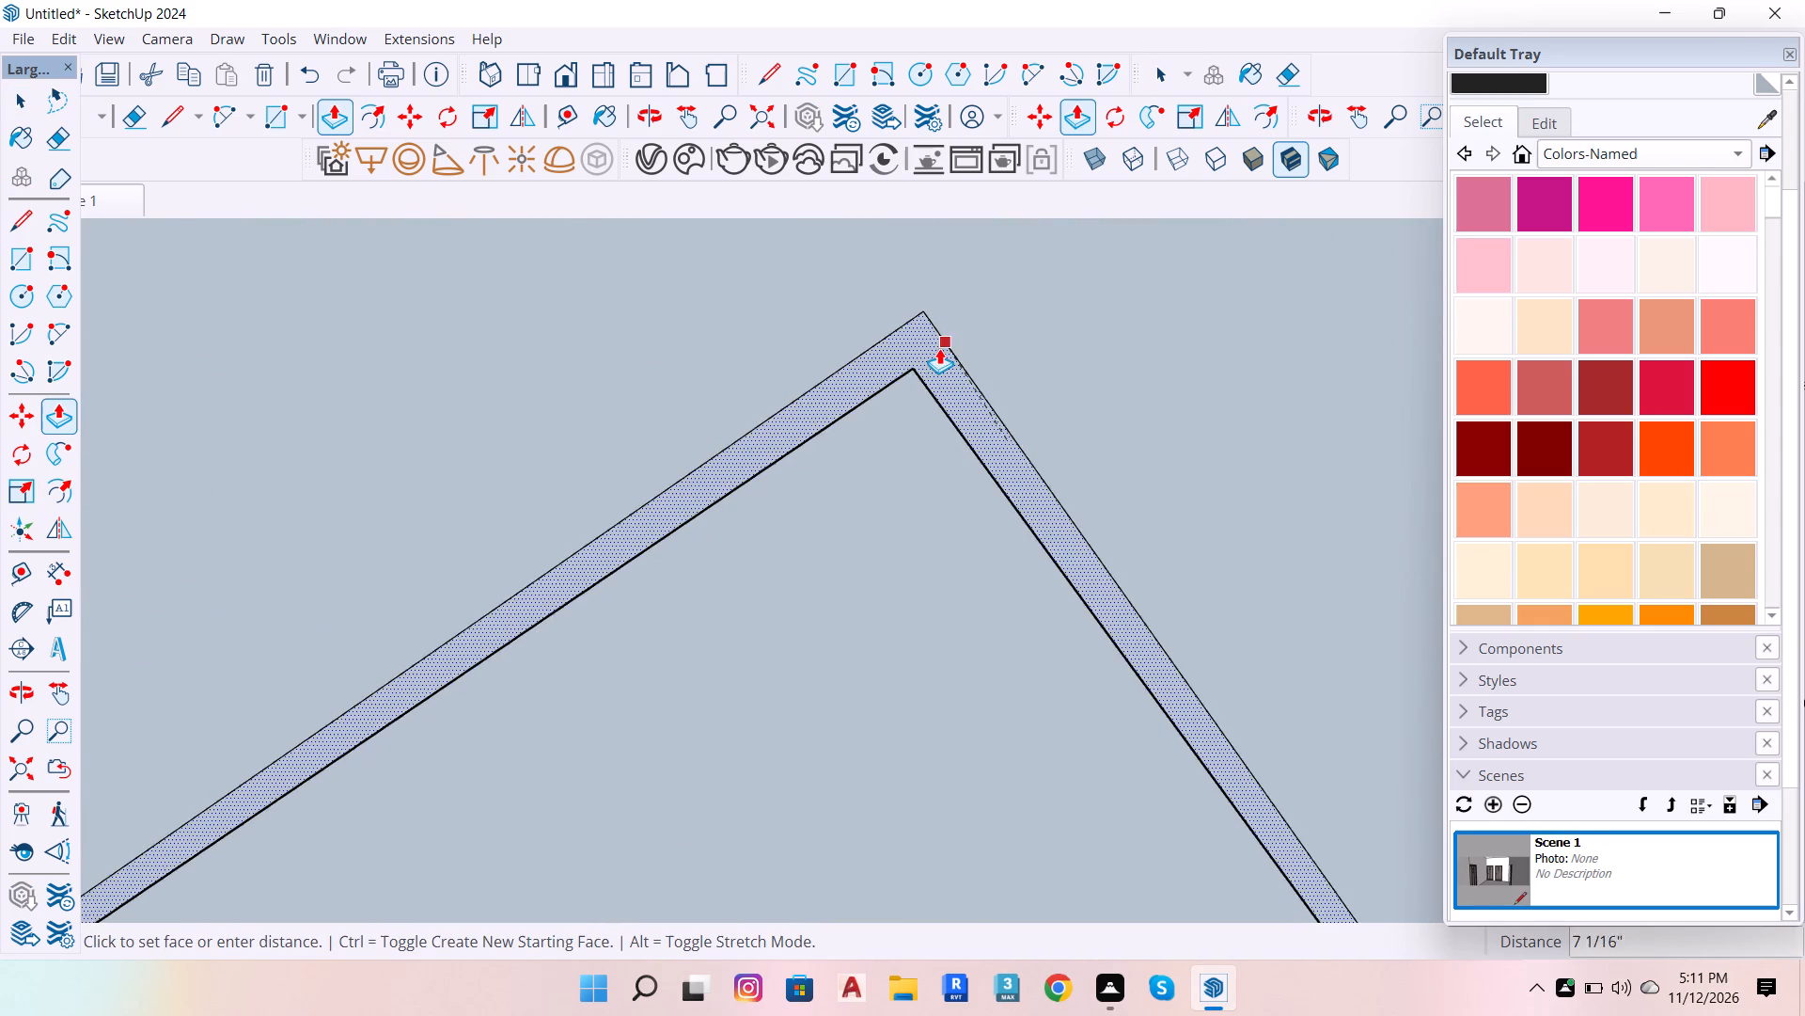
pyautogui.scroll(4, 939, 348)
pyautogui.scroll(-7, 1010, 331)
pyautogui.scroll(4, 951, 367)
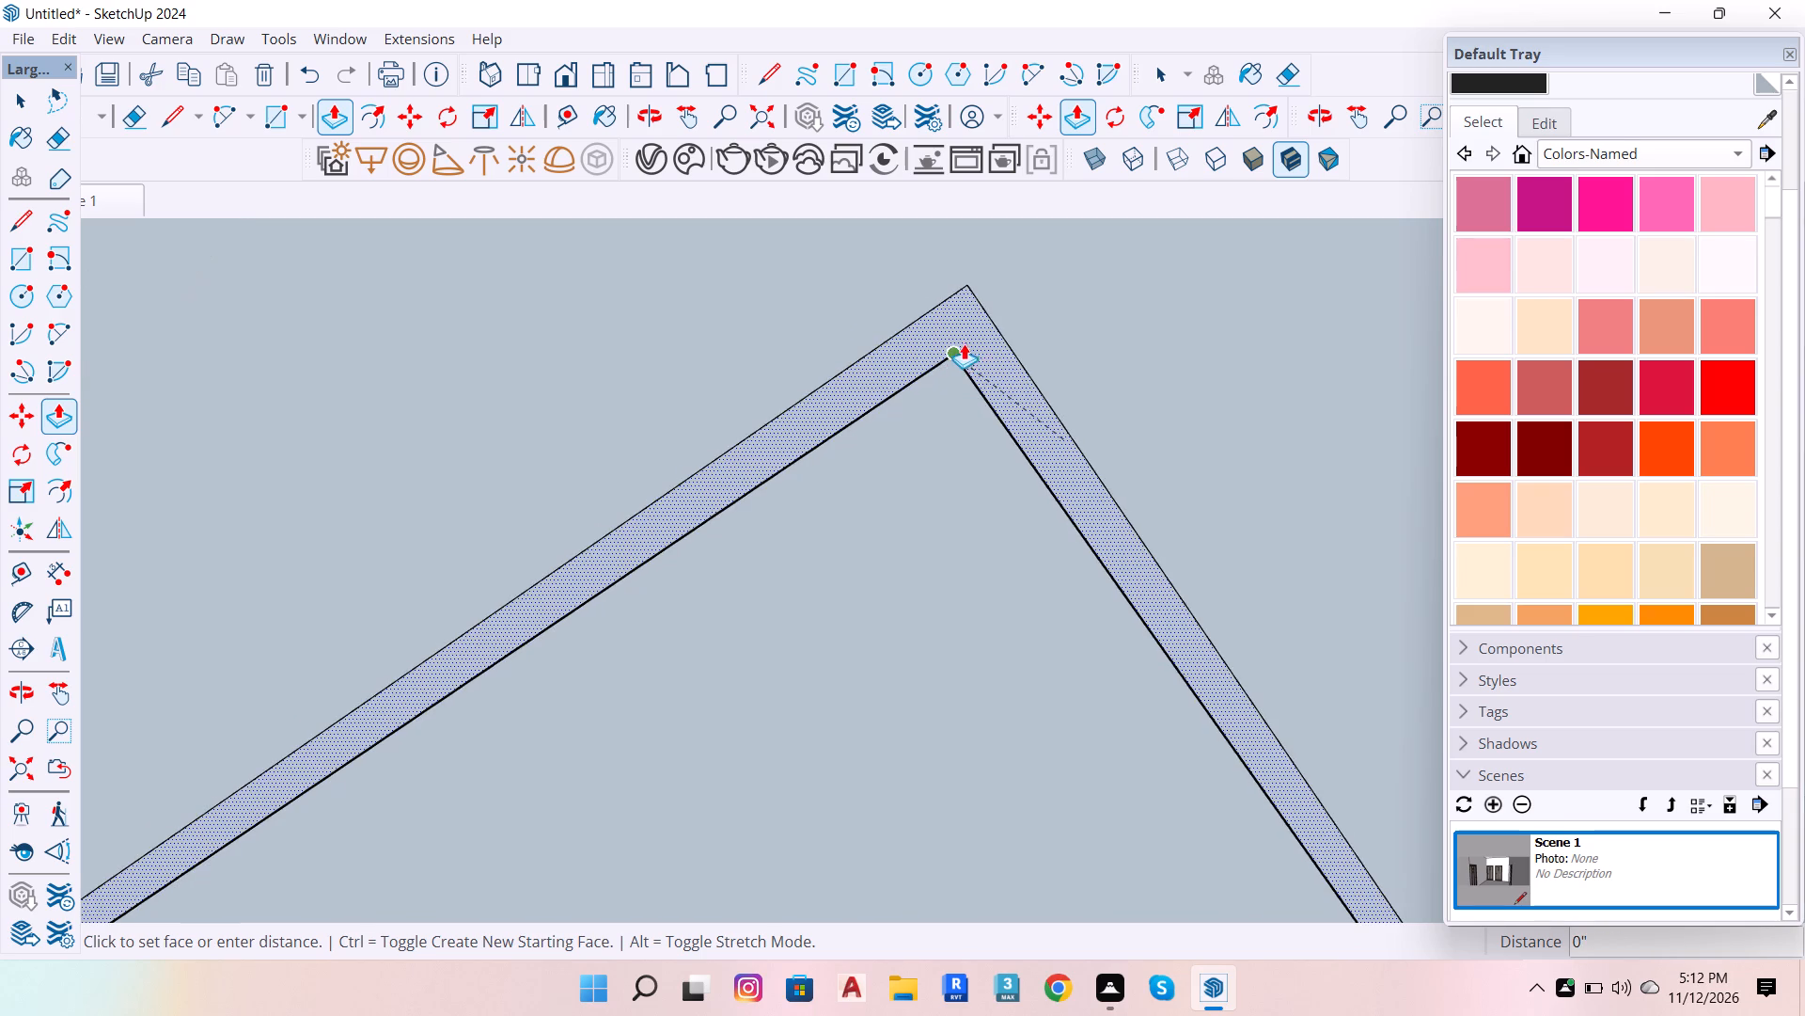
pyautogui.press('2')
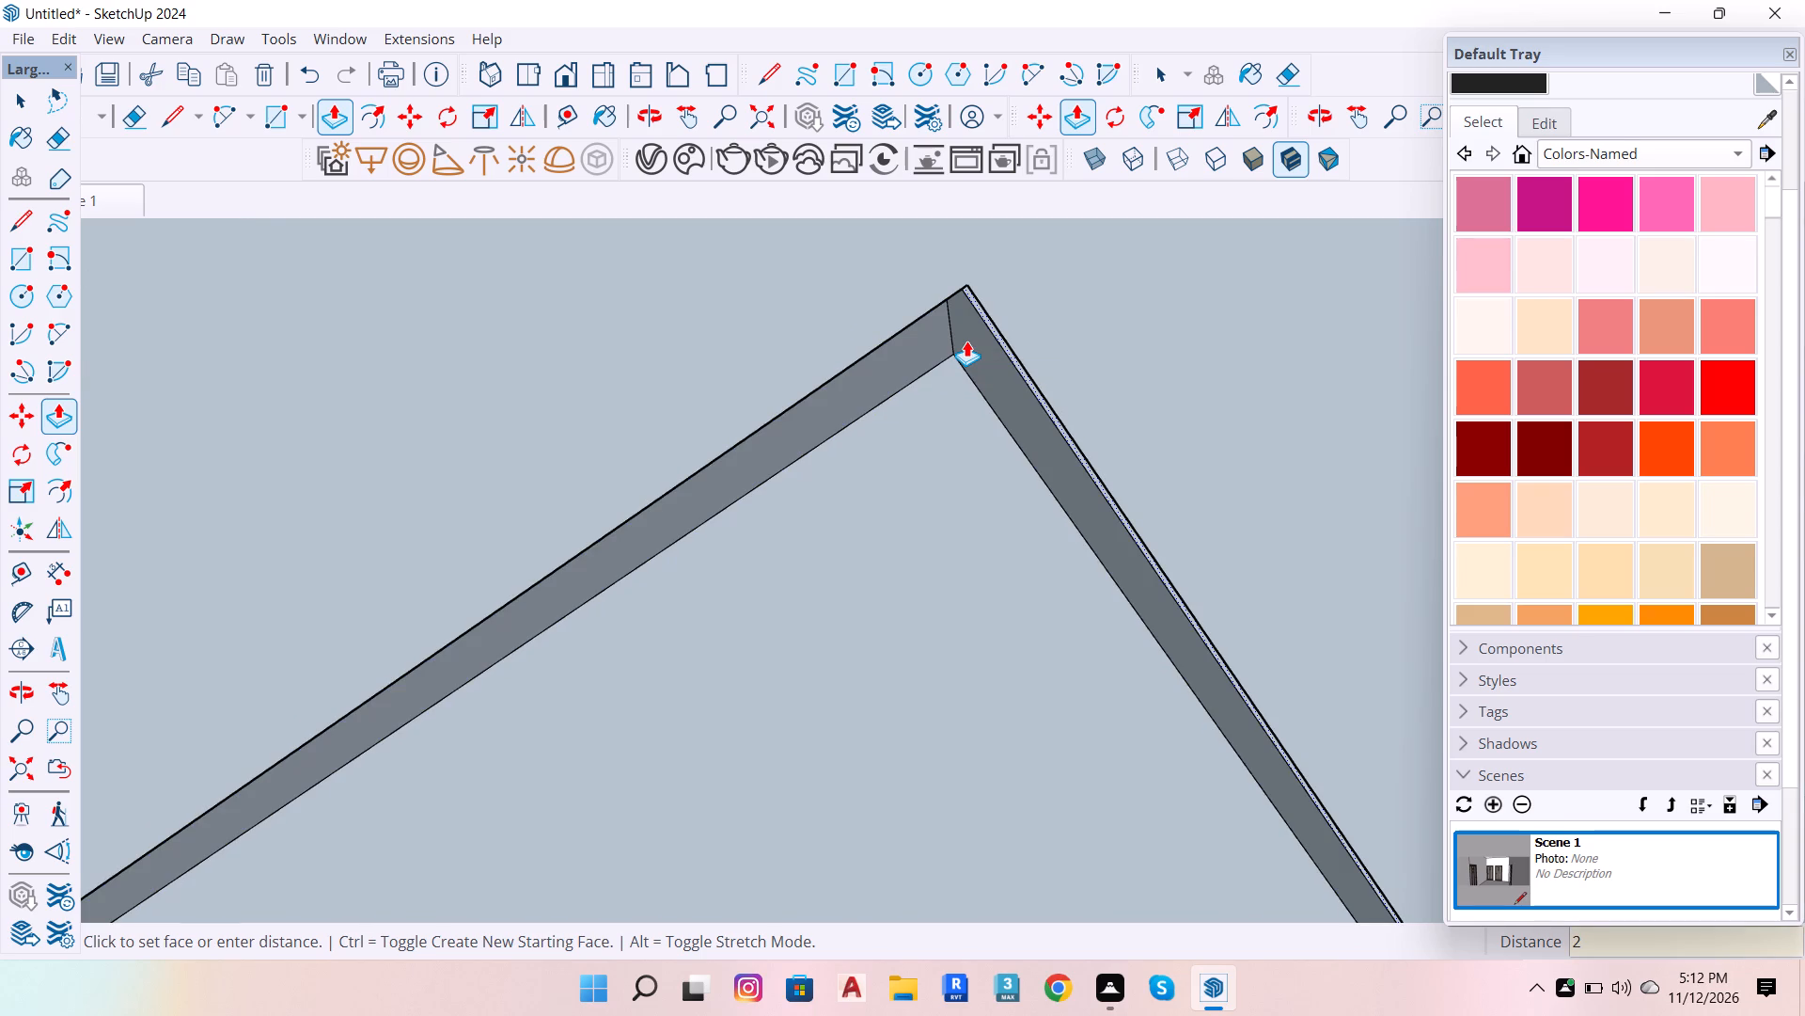
pyautogui.press('Return')
pyautogui.press('space')
# Make a group of the recessed strip face with its edges and convert it into a V-Ray mesh light.
pyautogui.scroll(-6, 986, 290)
pyautogui.scroll(3, 1033, 341)
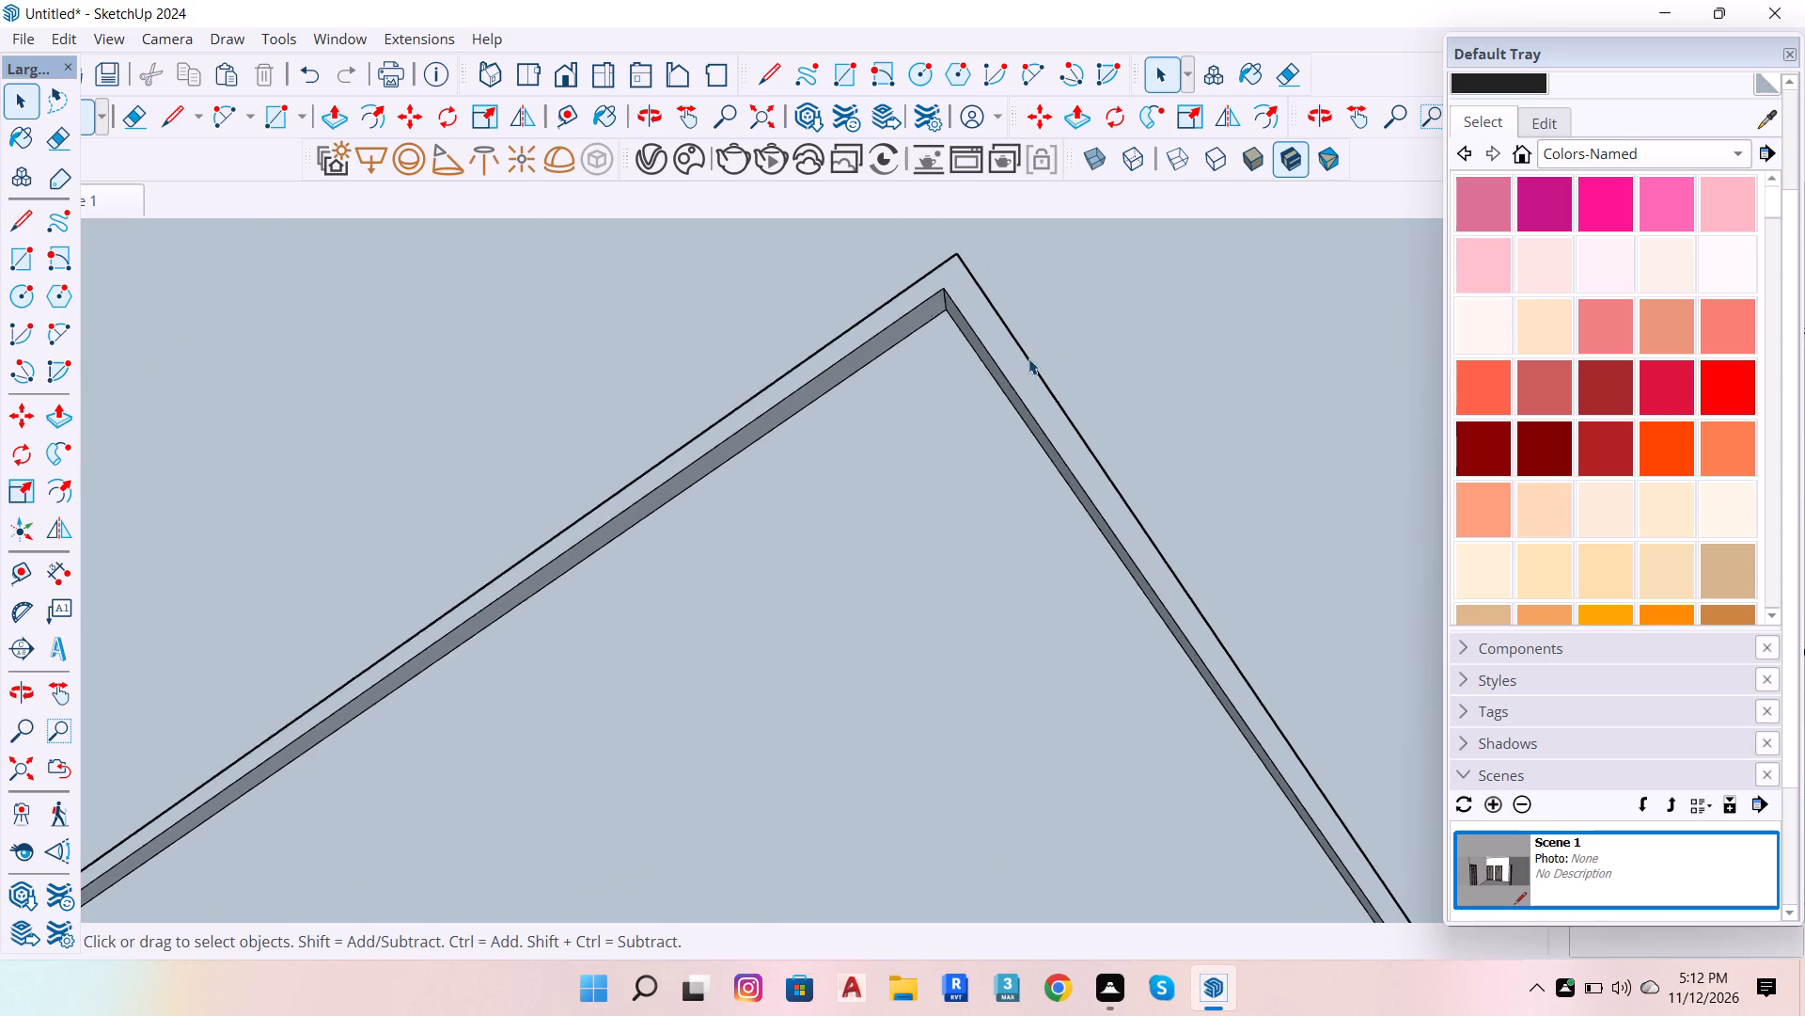
pyautogui.scroll(2, 1028, 358)
pyautogui.doubleClick(1004, 370)
pyautogui.rightClick(1004, 370)
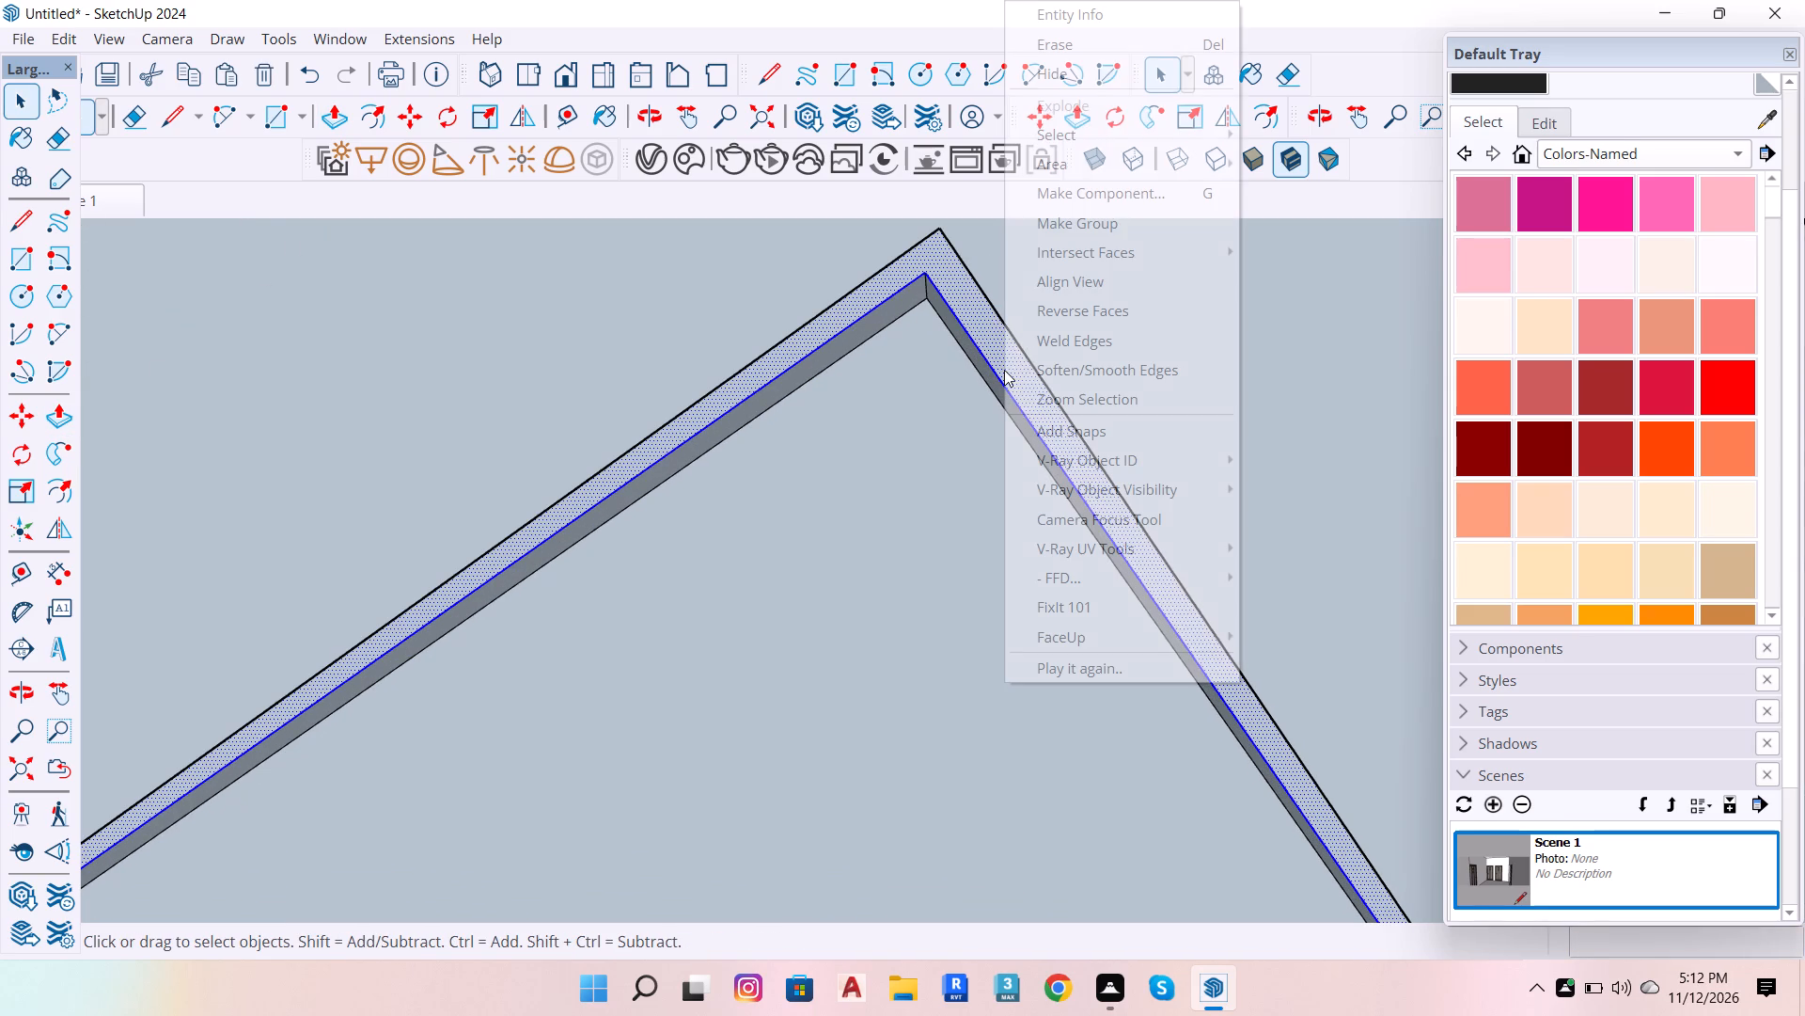
pyautogui.click(1059, 227)
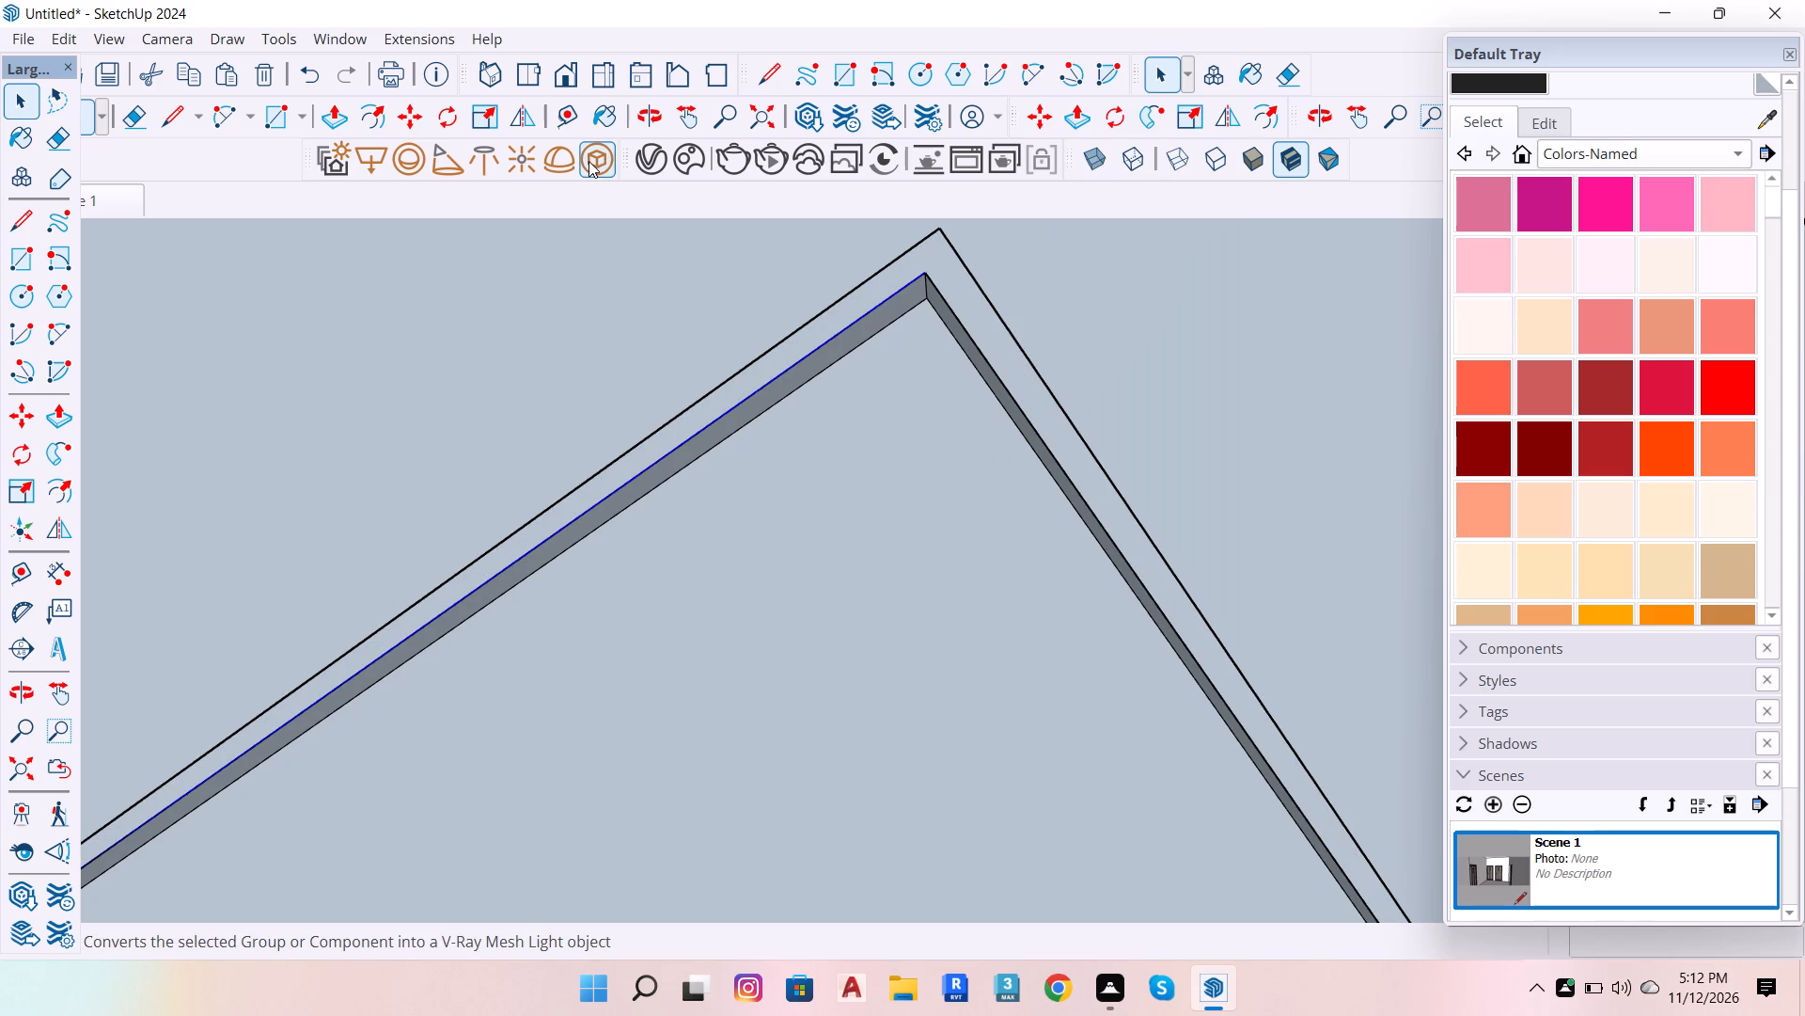
pyautogui.click(589, 156)
# Examine the grouped light strip along the groove around the large ceiling rectangle.
pyautogui.scroll(-8, 968, 355)
pyautogui.scroll(-7, 1098, 245)
pyautogui.scroll(-6, 1054, 412)
pyautogui.scroll(-7, 1093, 510)
pyautogui.scroll(9, 1249, 722)
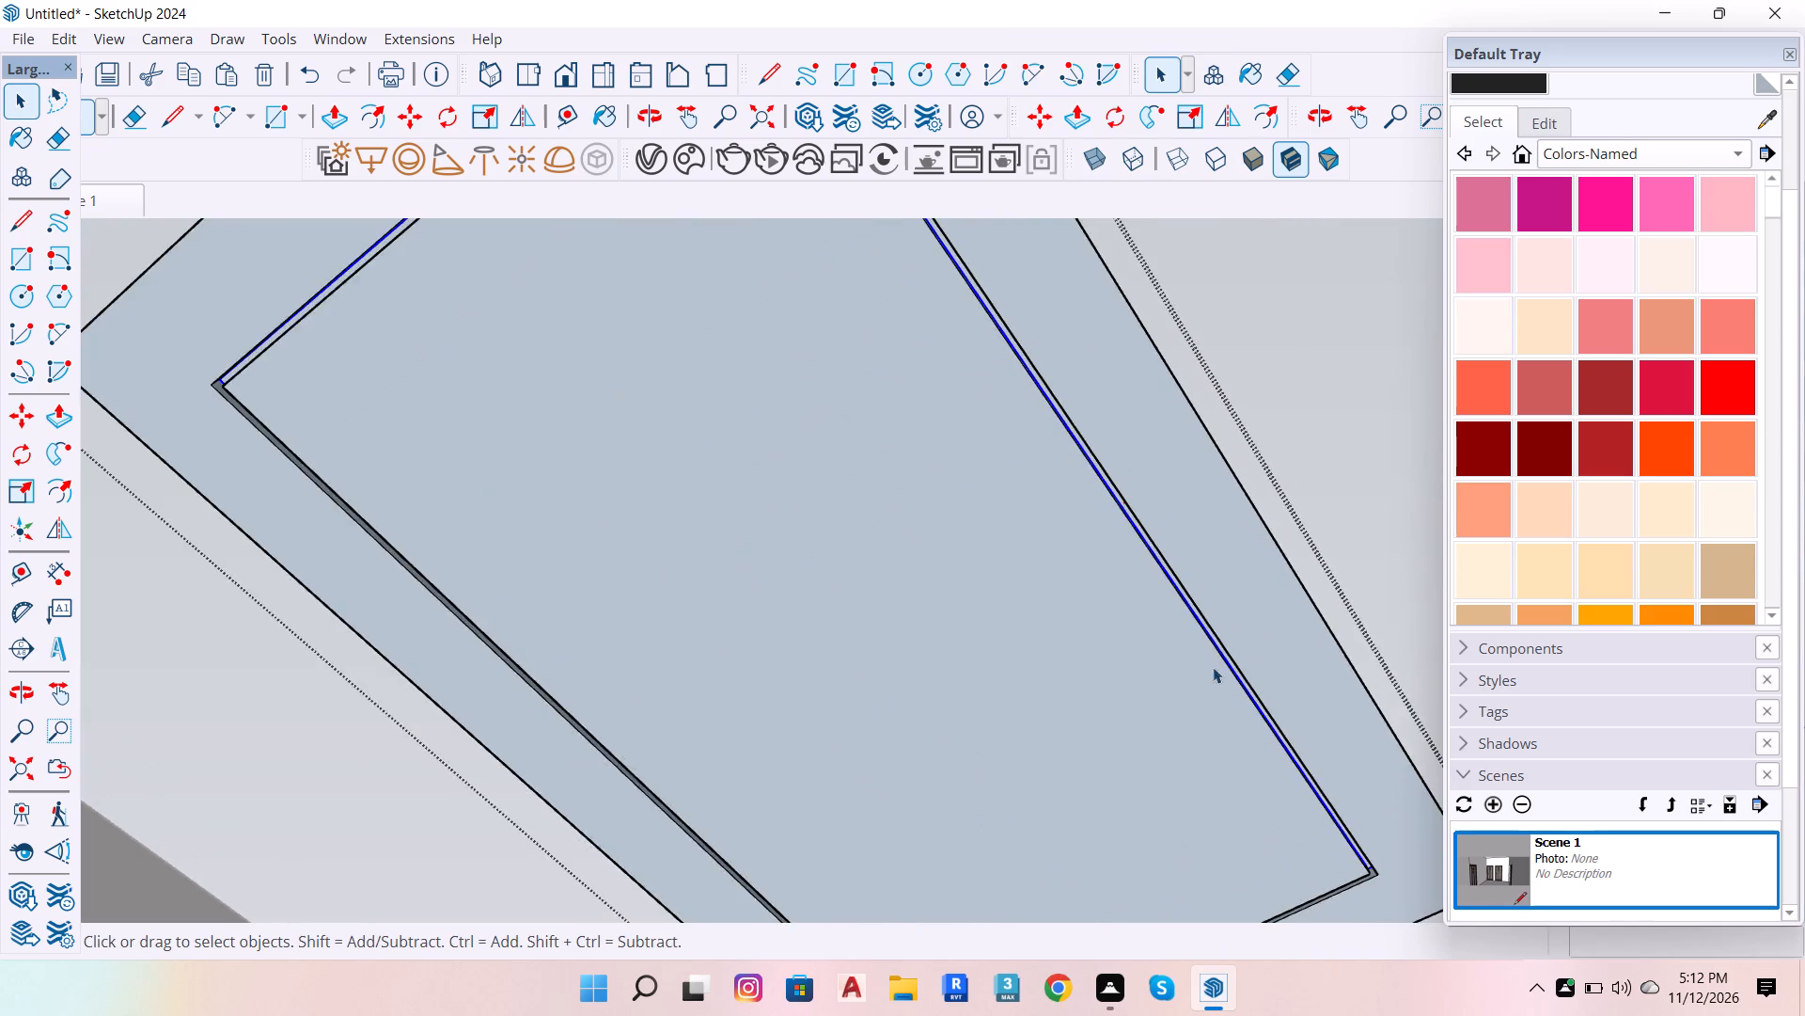
pyautogui.scroll(6, 1213, 667)
pyautogui.scroll(3, 1106, 501)
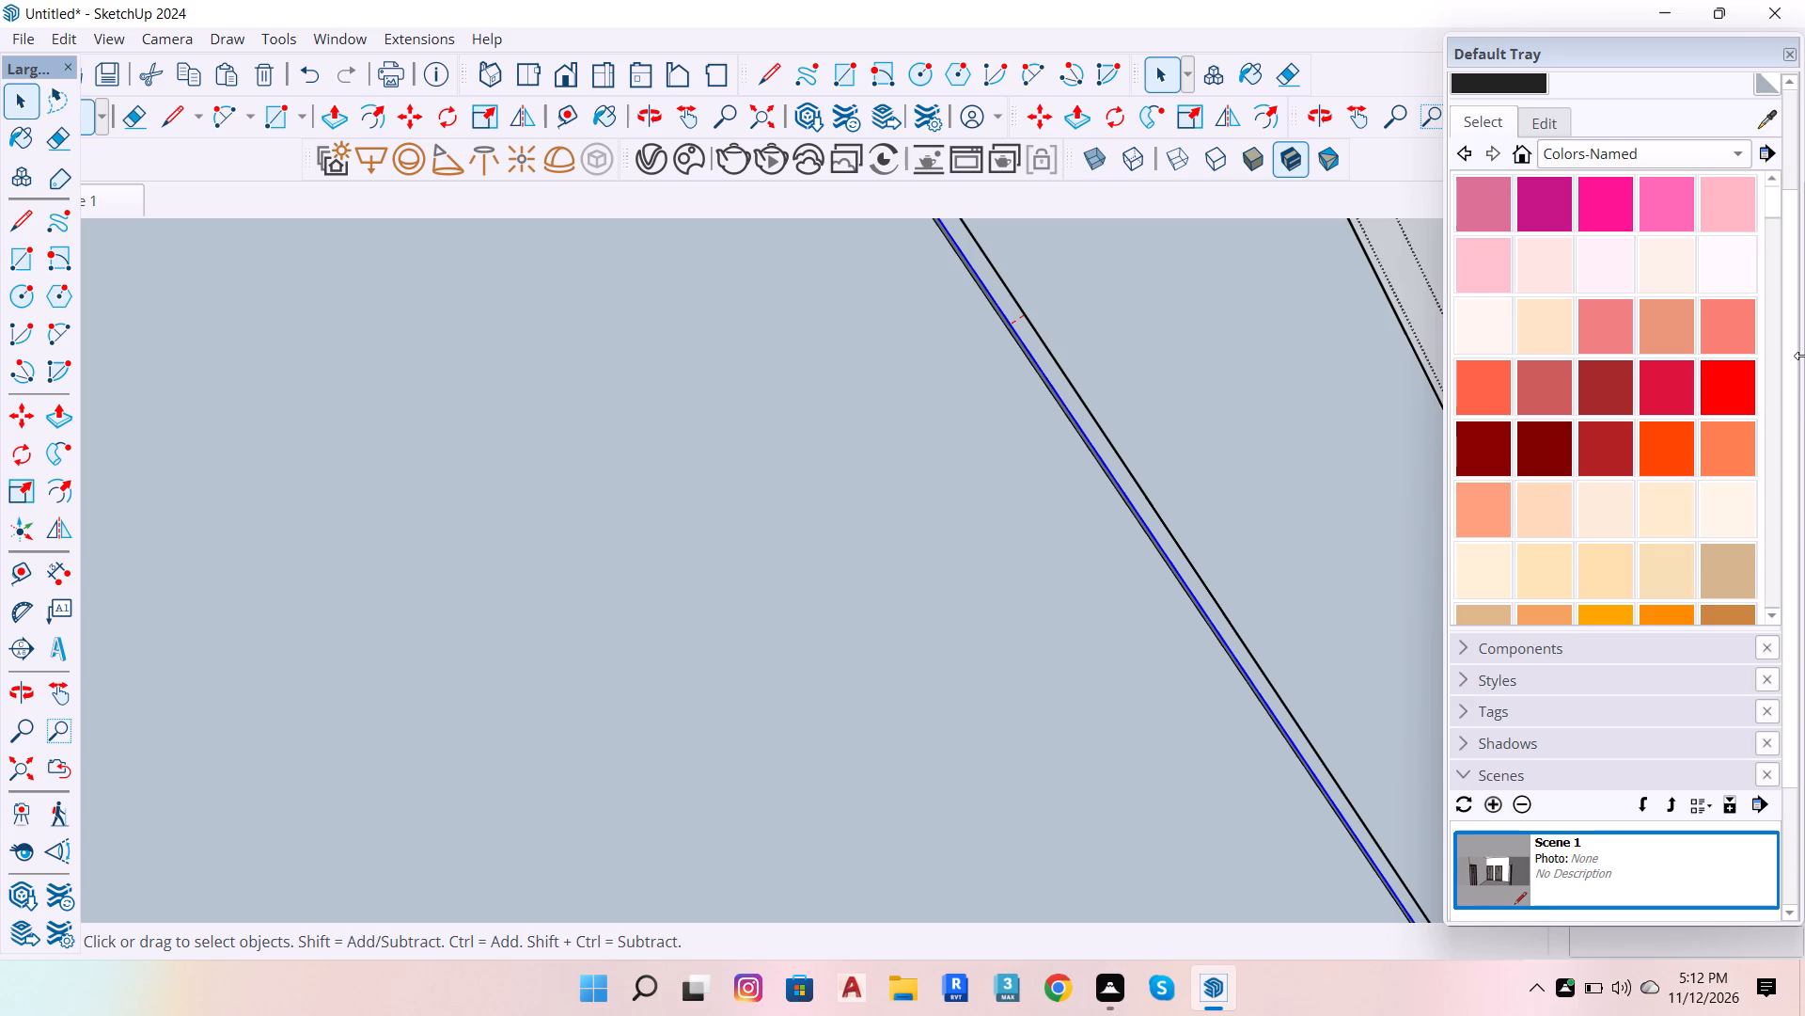
pyautogui.scroll(-13, 1804, 636)
pyautogui.scroll(-5, 1555, 687)
pyautogui.scroll(-7, 810, 611)
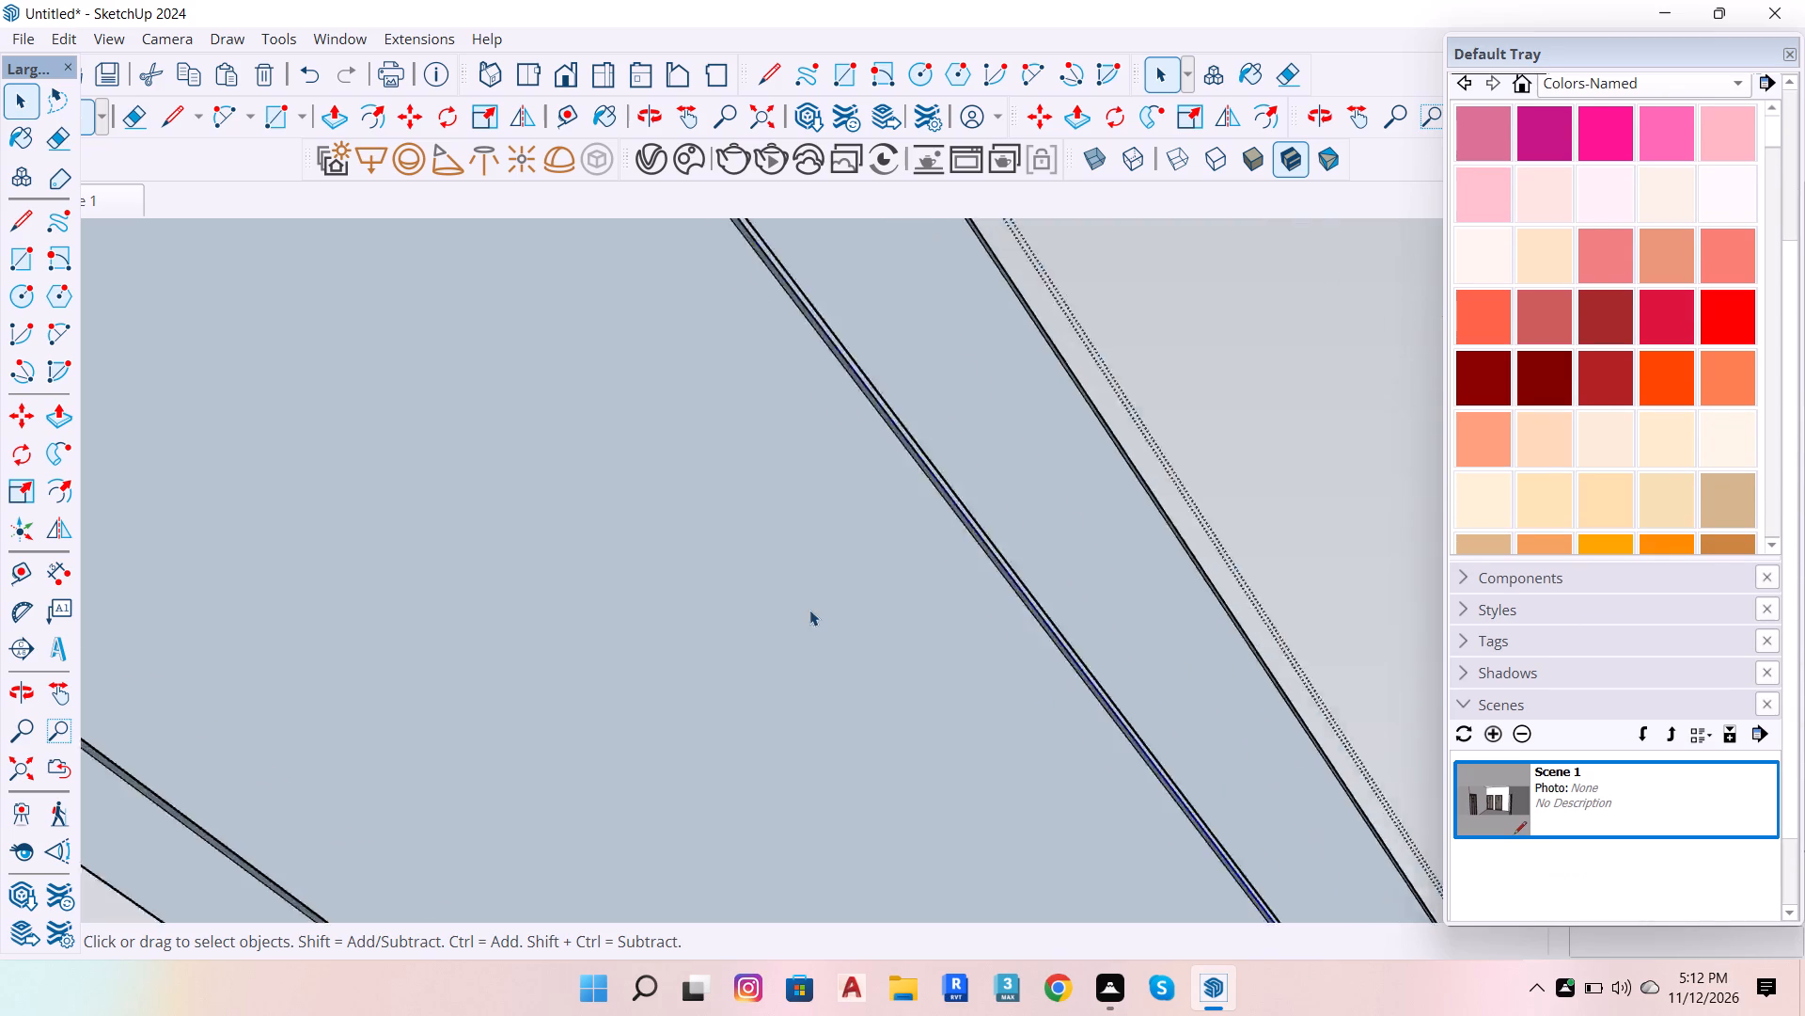
pyautogui.scroll(-1, 809, 610)
pyautogui.scroll(-13, 1172, 549)
pyautogui.scroll(6, 1078, 710)
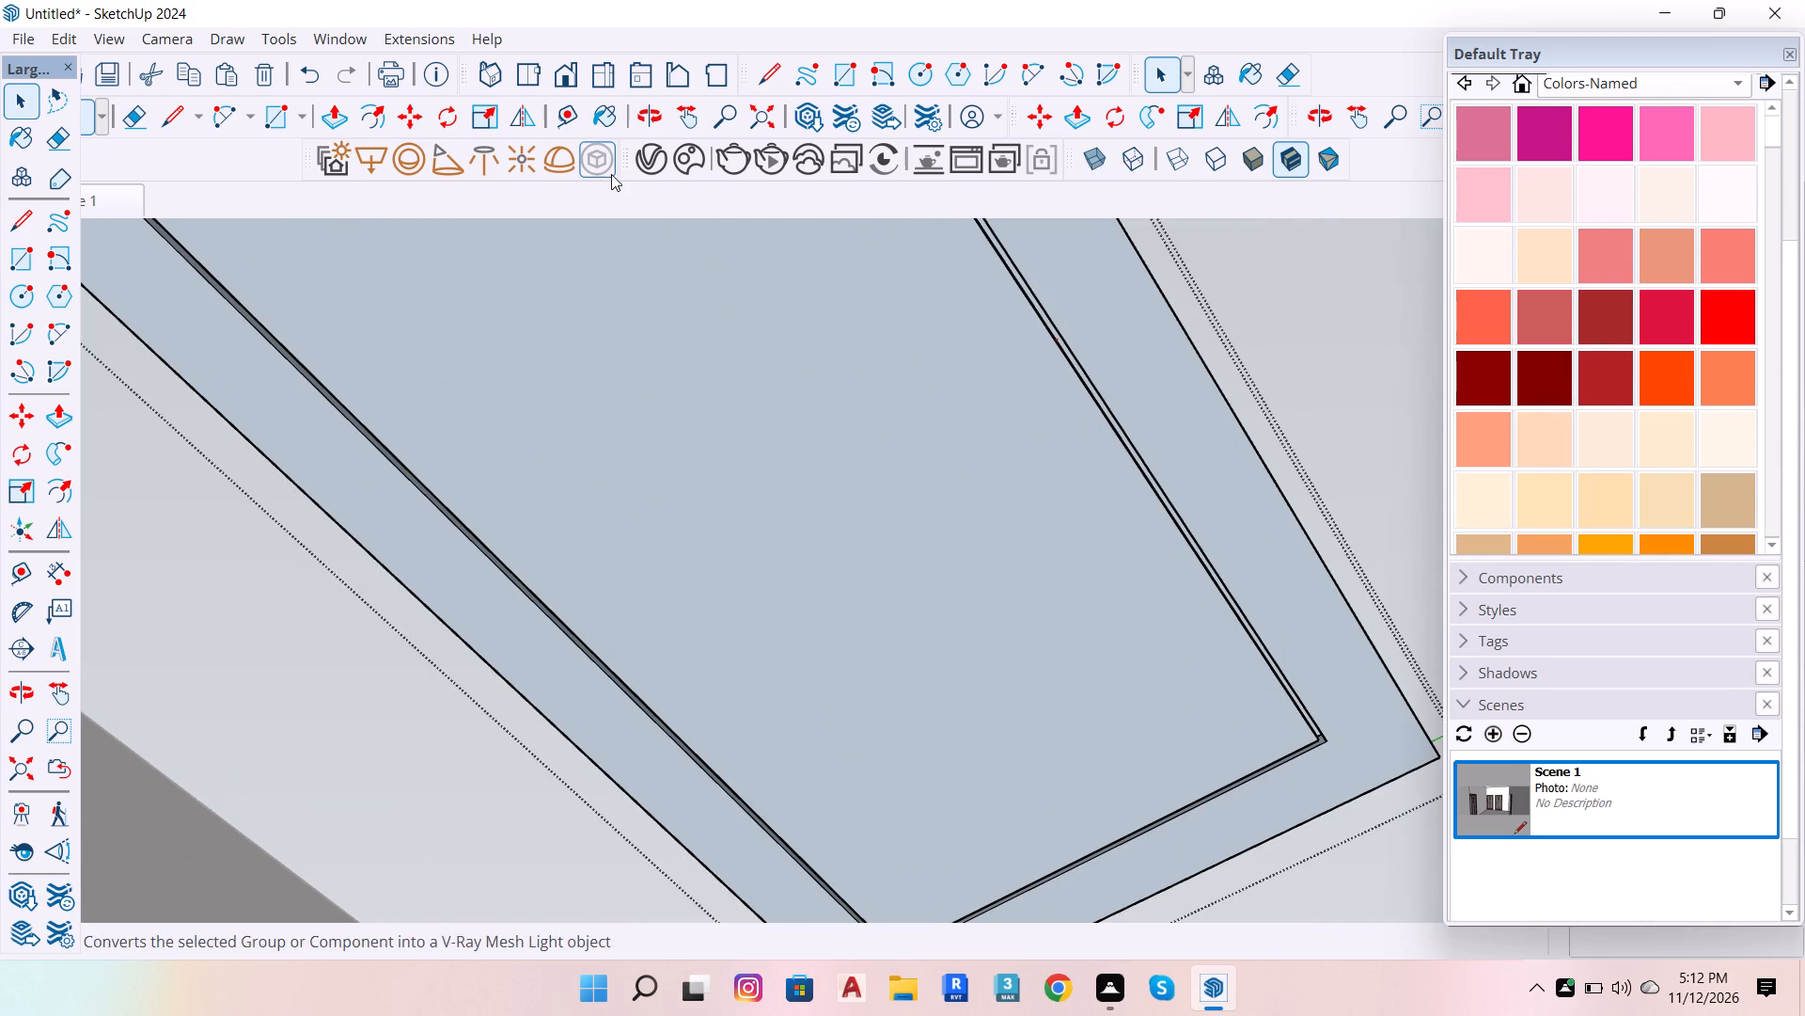
# Set the Mesh Light's intensity to 3000 in the V-Ray Asset Editor and close the editor.
pyautogui.click(652, 166)
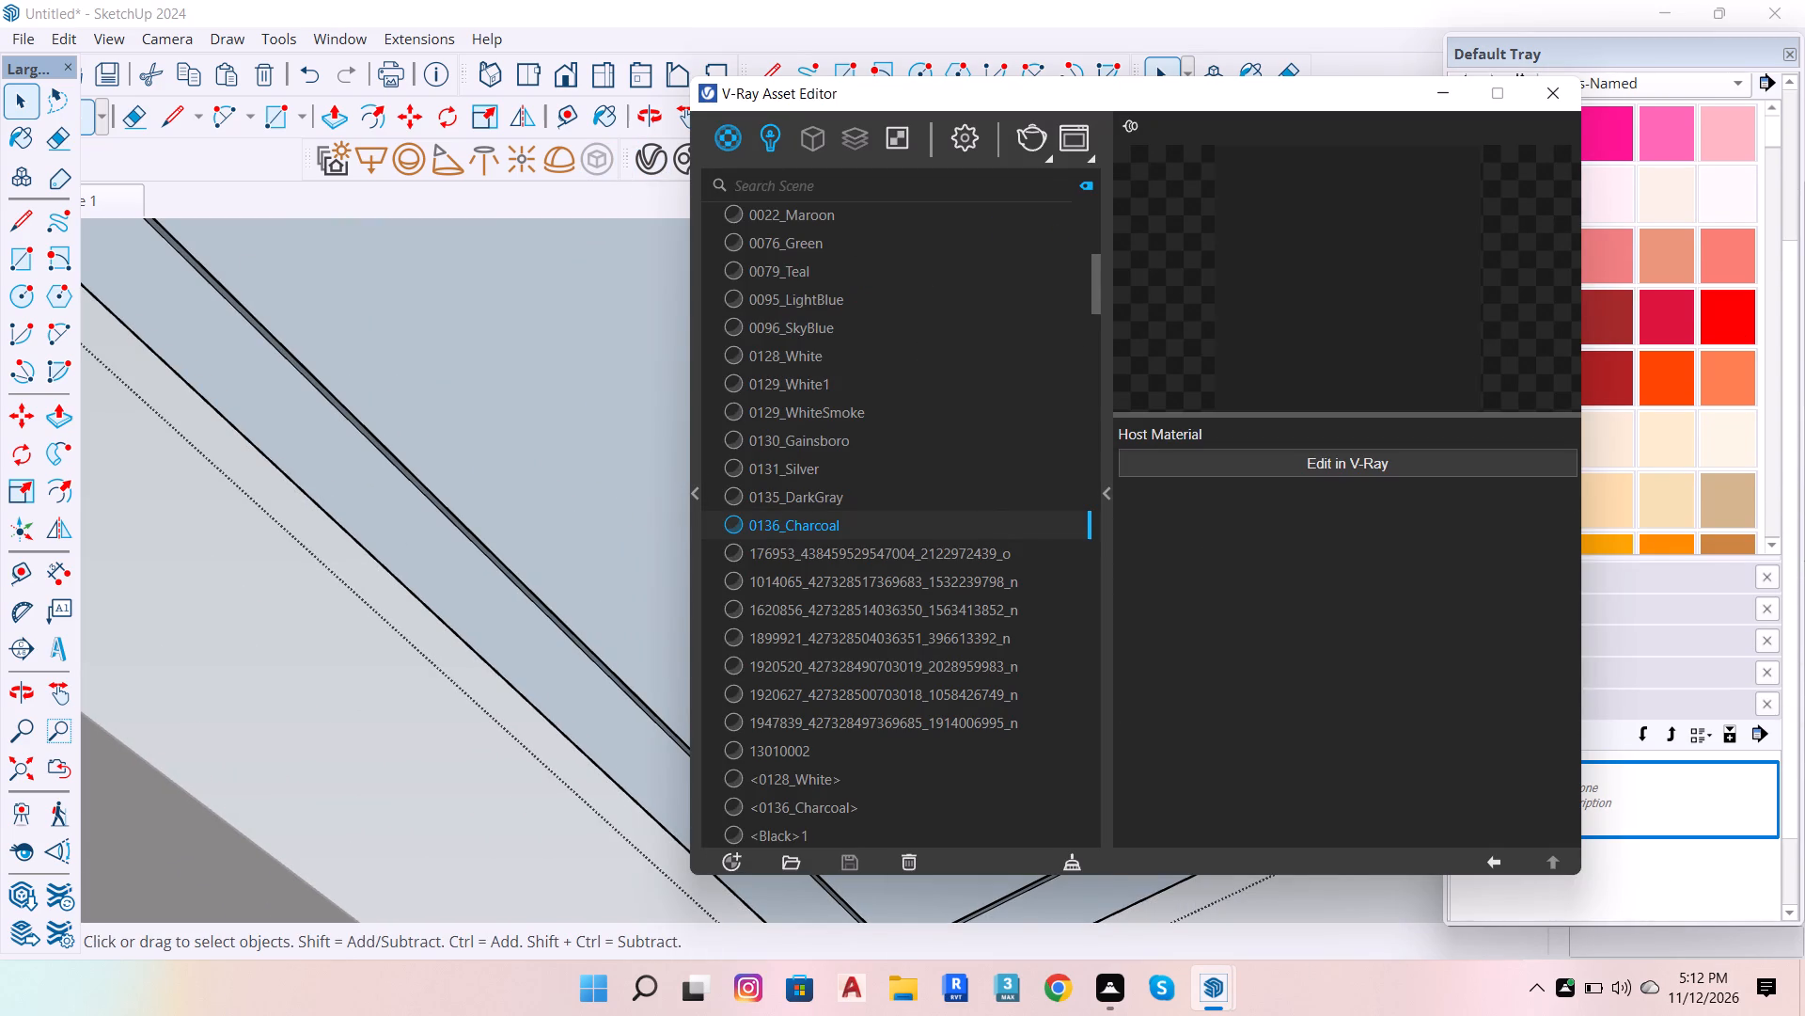
pyautogui.click(778, 140)
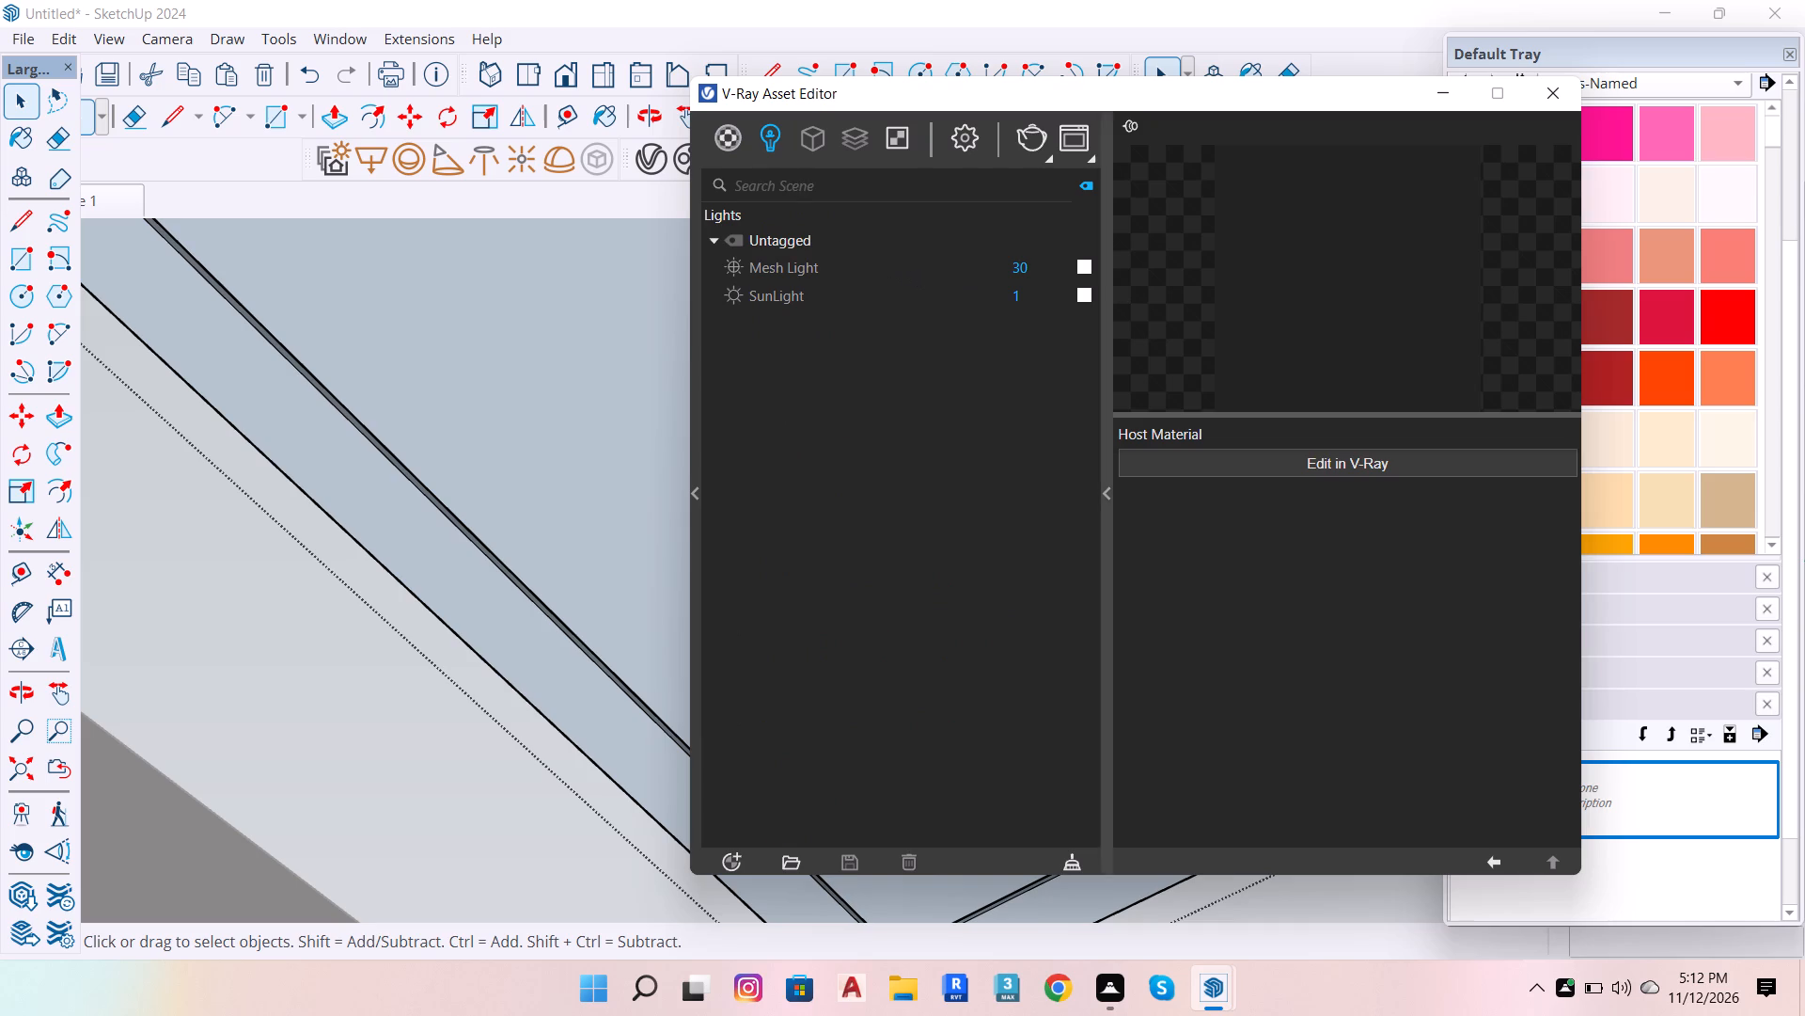
pyautogui.click(1045, 264)
pyautogui.write('00')
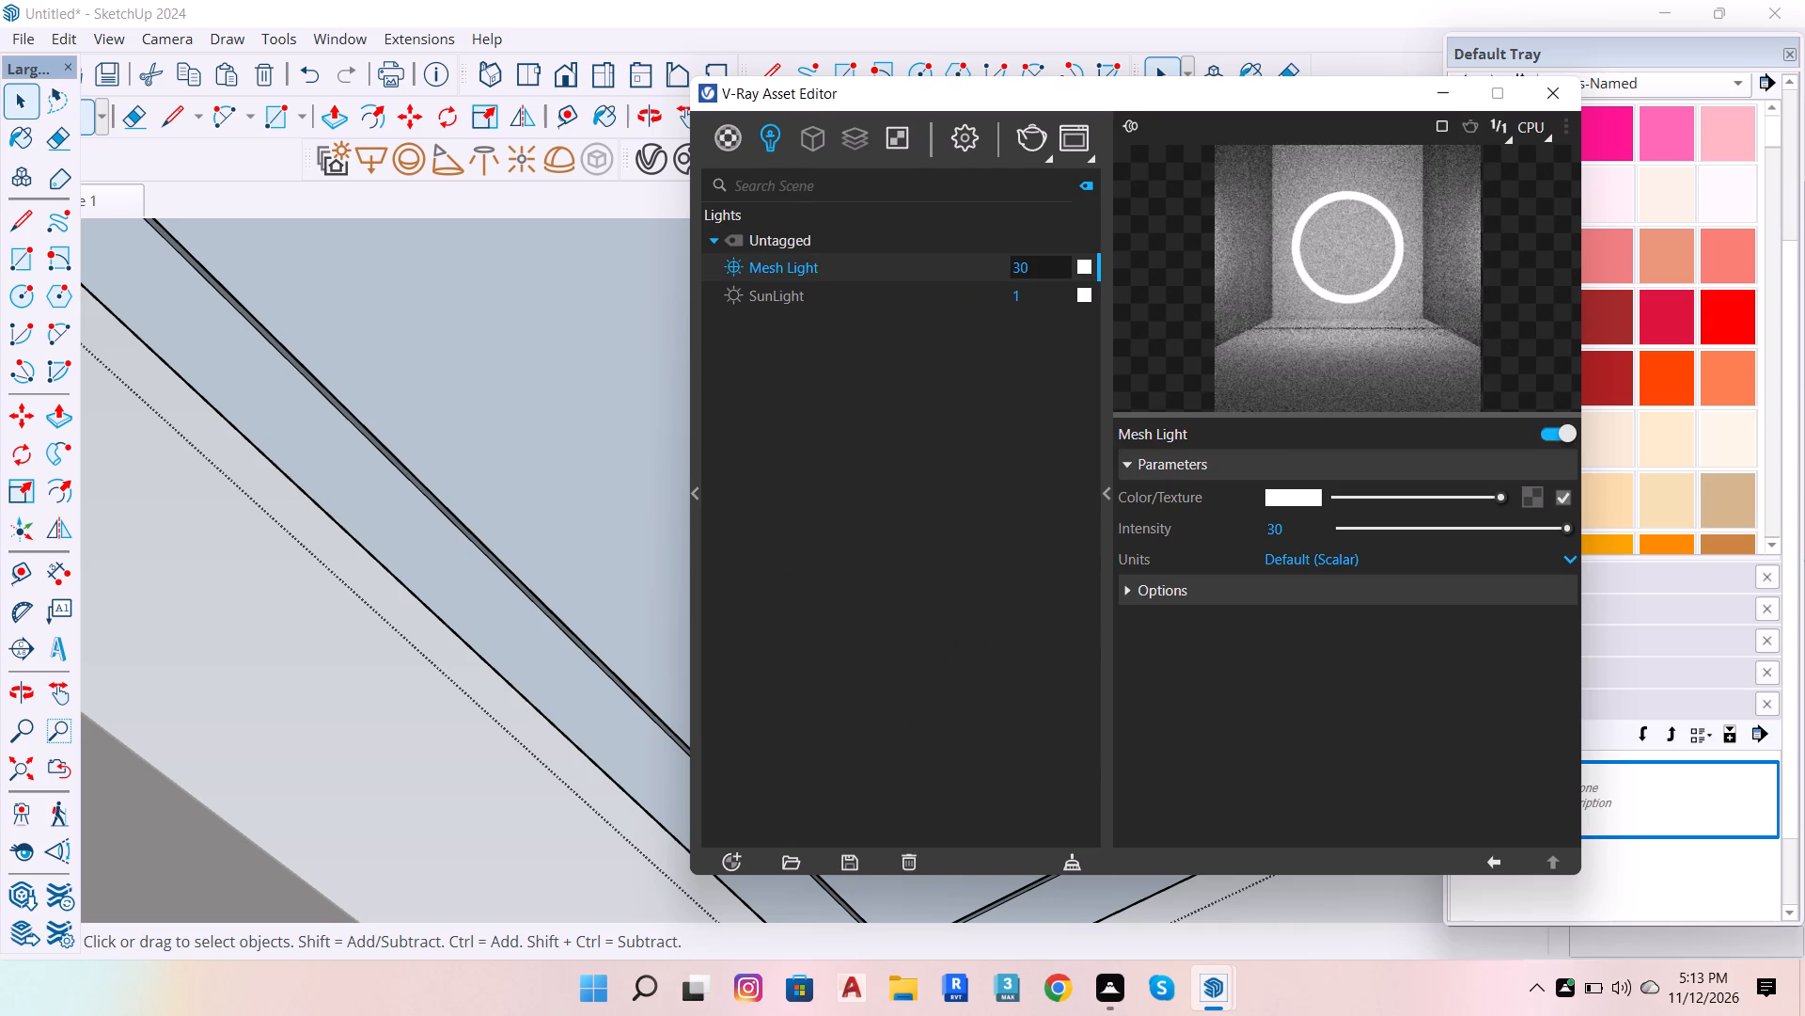
pyautogui.write('00')
pyautogui.click(1054, 262)
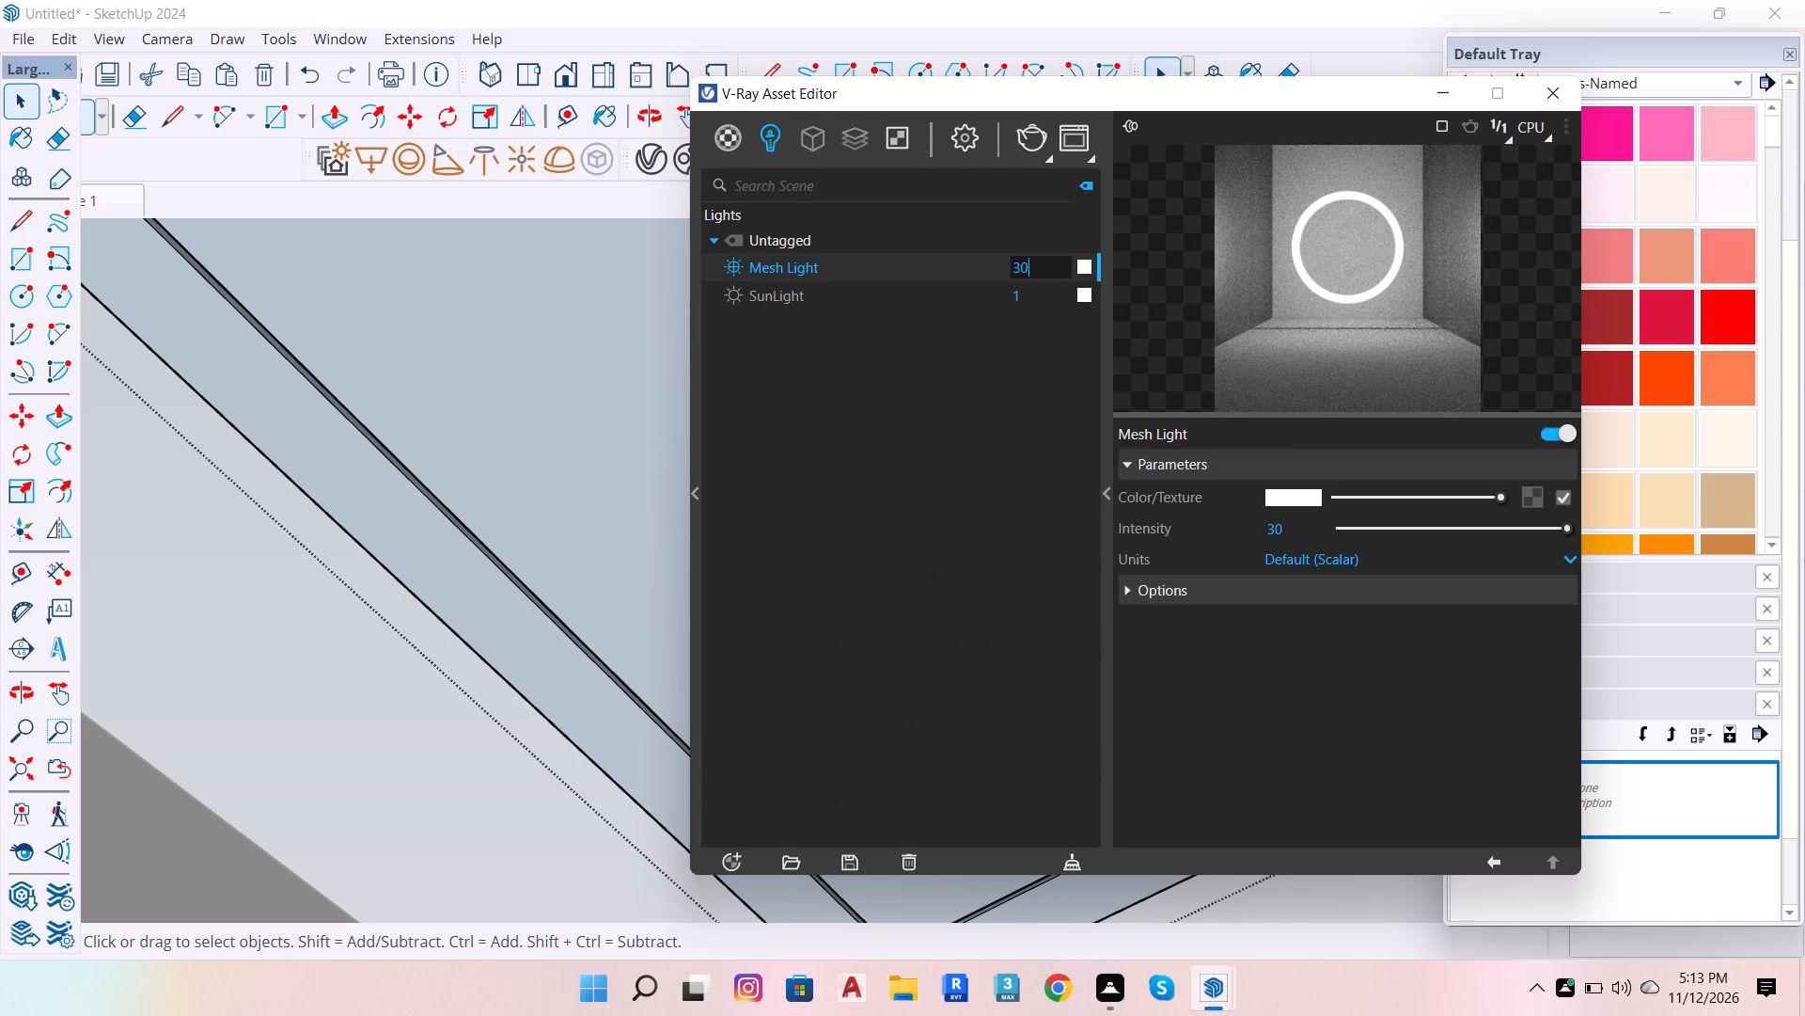
pyautogui.write('00')
pyautogui.click(1572, 95)
# Offset the small inset rectangle's outline inward by 1" in the ceiling's narrow section.
pyautogui.scroll(-13, 1074, 467)
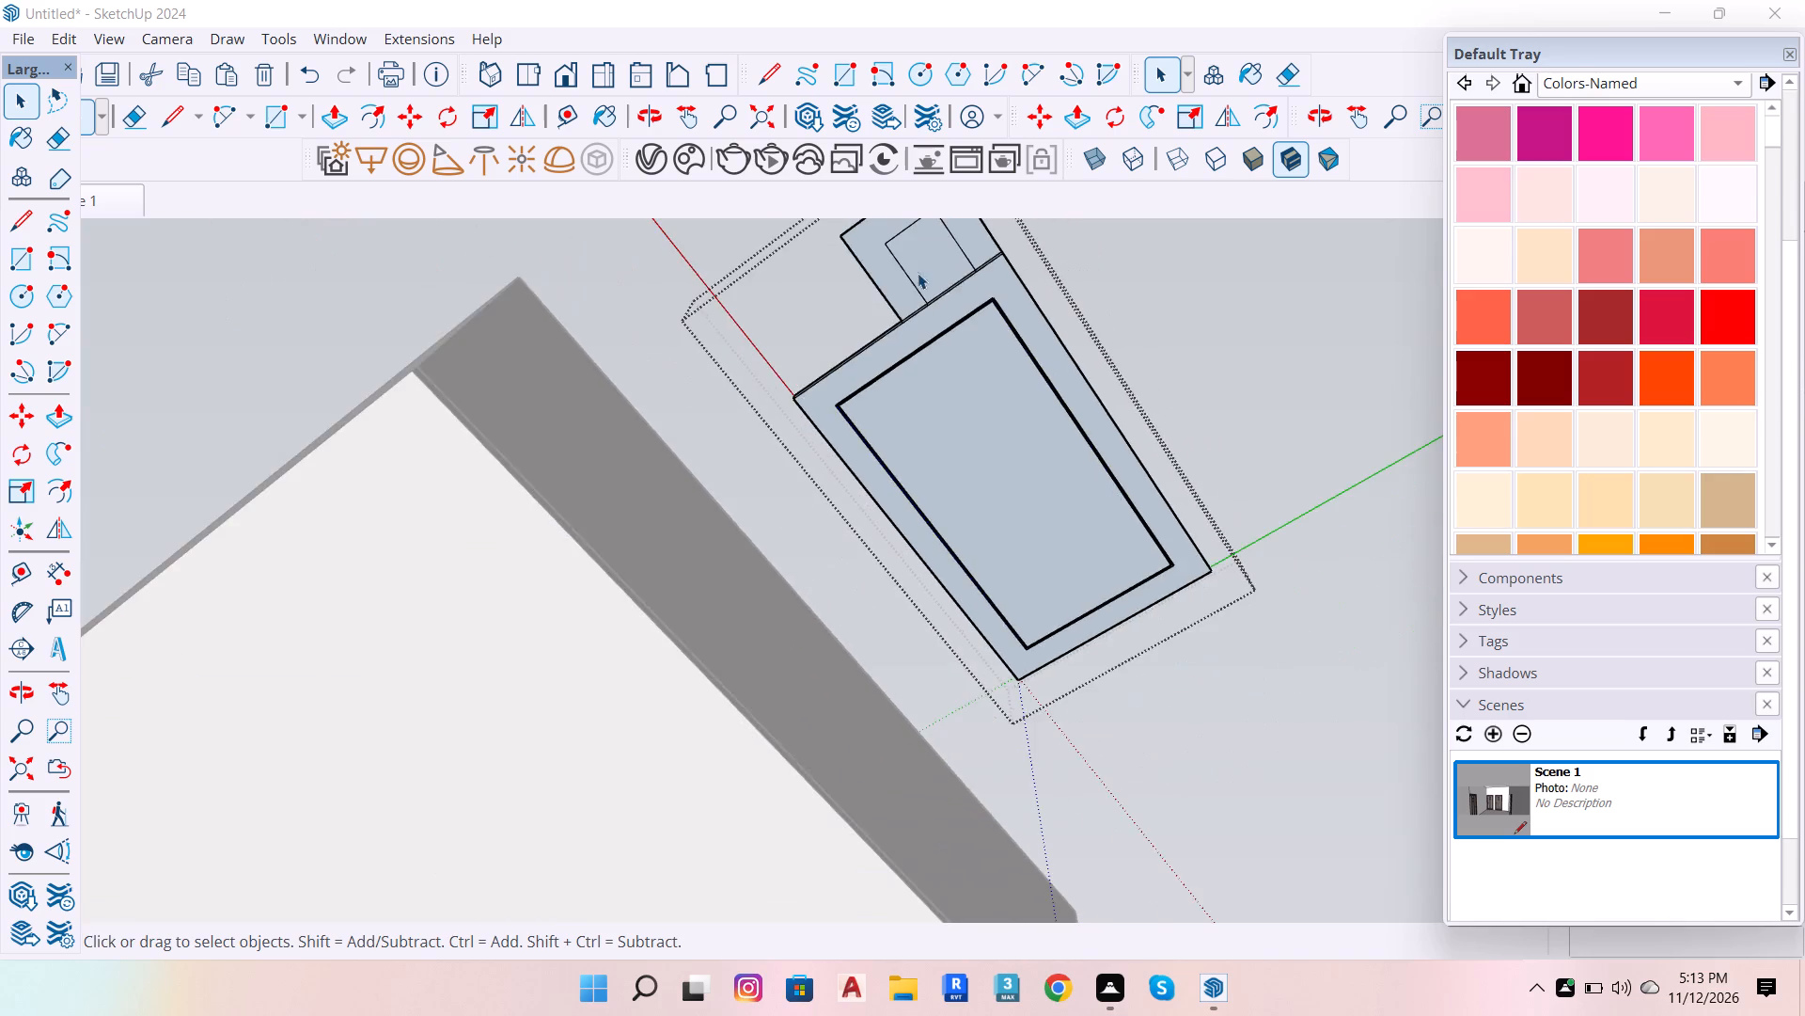
pyautogui.scroll(5, 900, 244)
pyautogui.doubleClick(926, 255)
pyautogui.scroll(6, 939, 262)
pyautogui.scroll(-5, 961, 414)
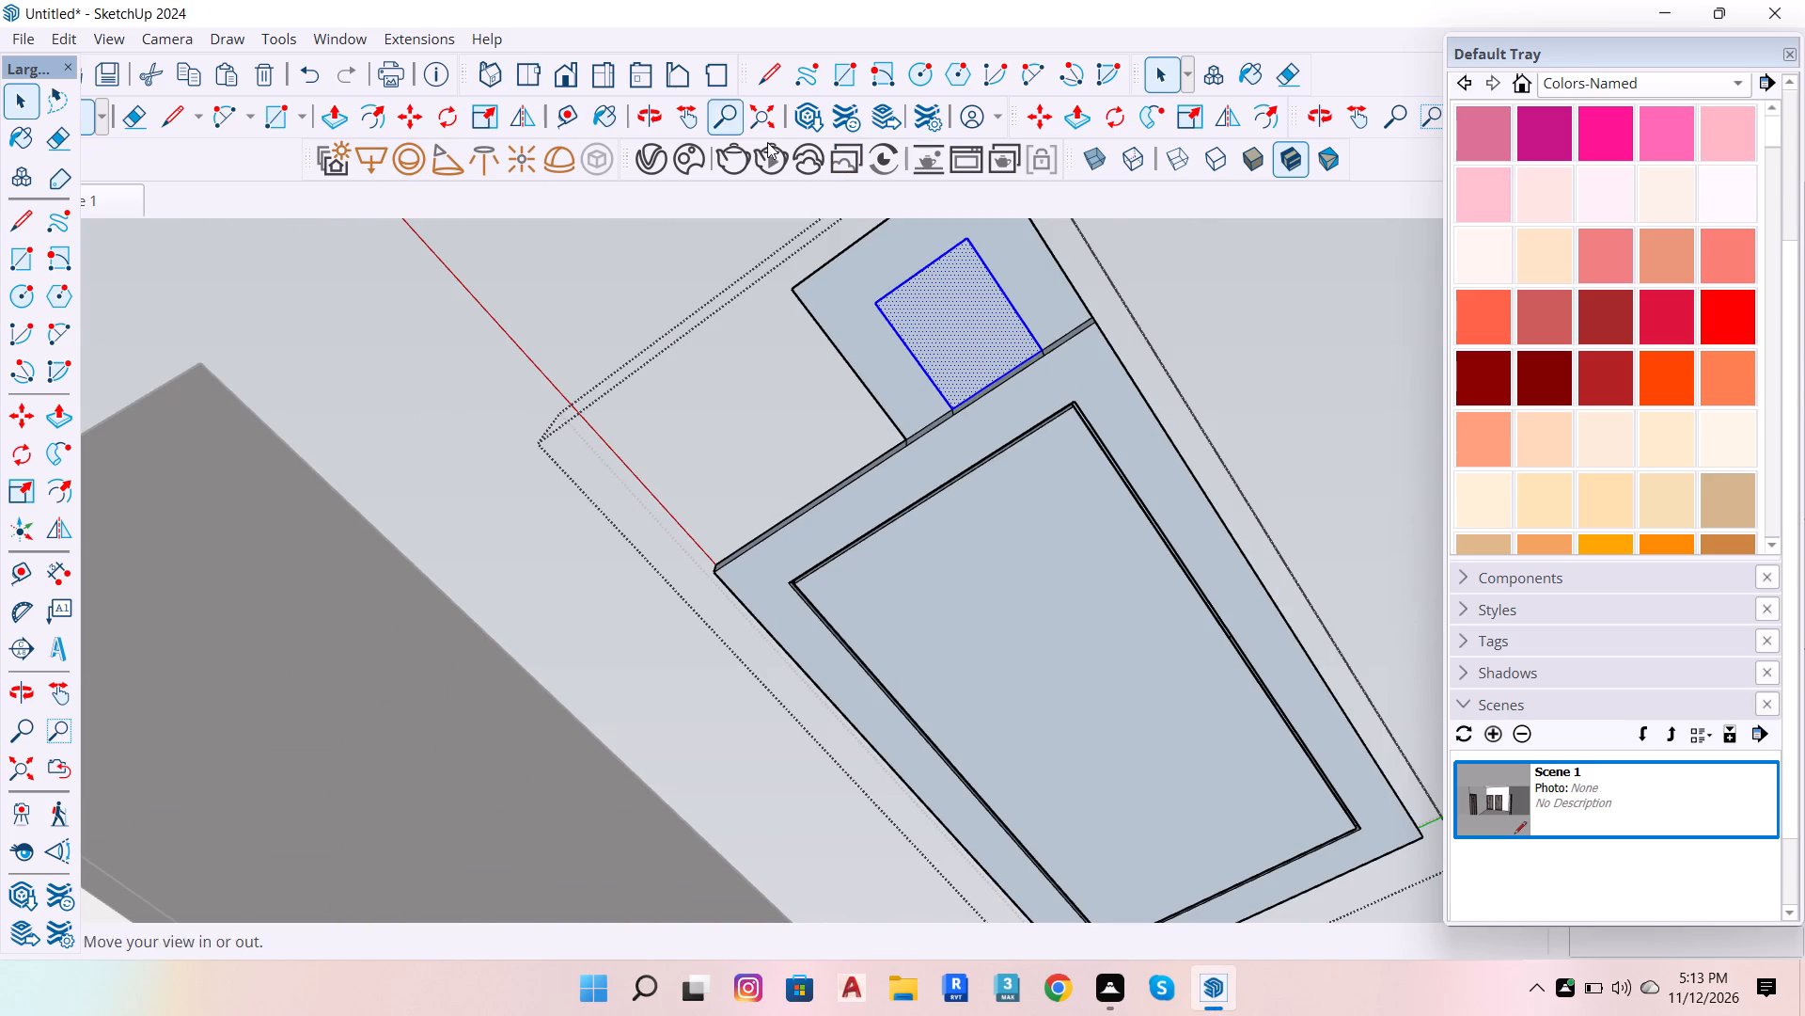
pyautogui.click(356, 121)
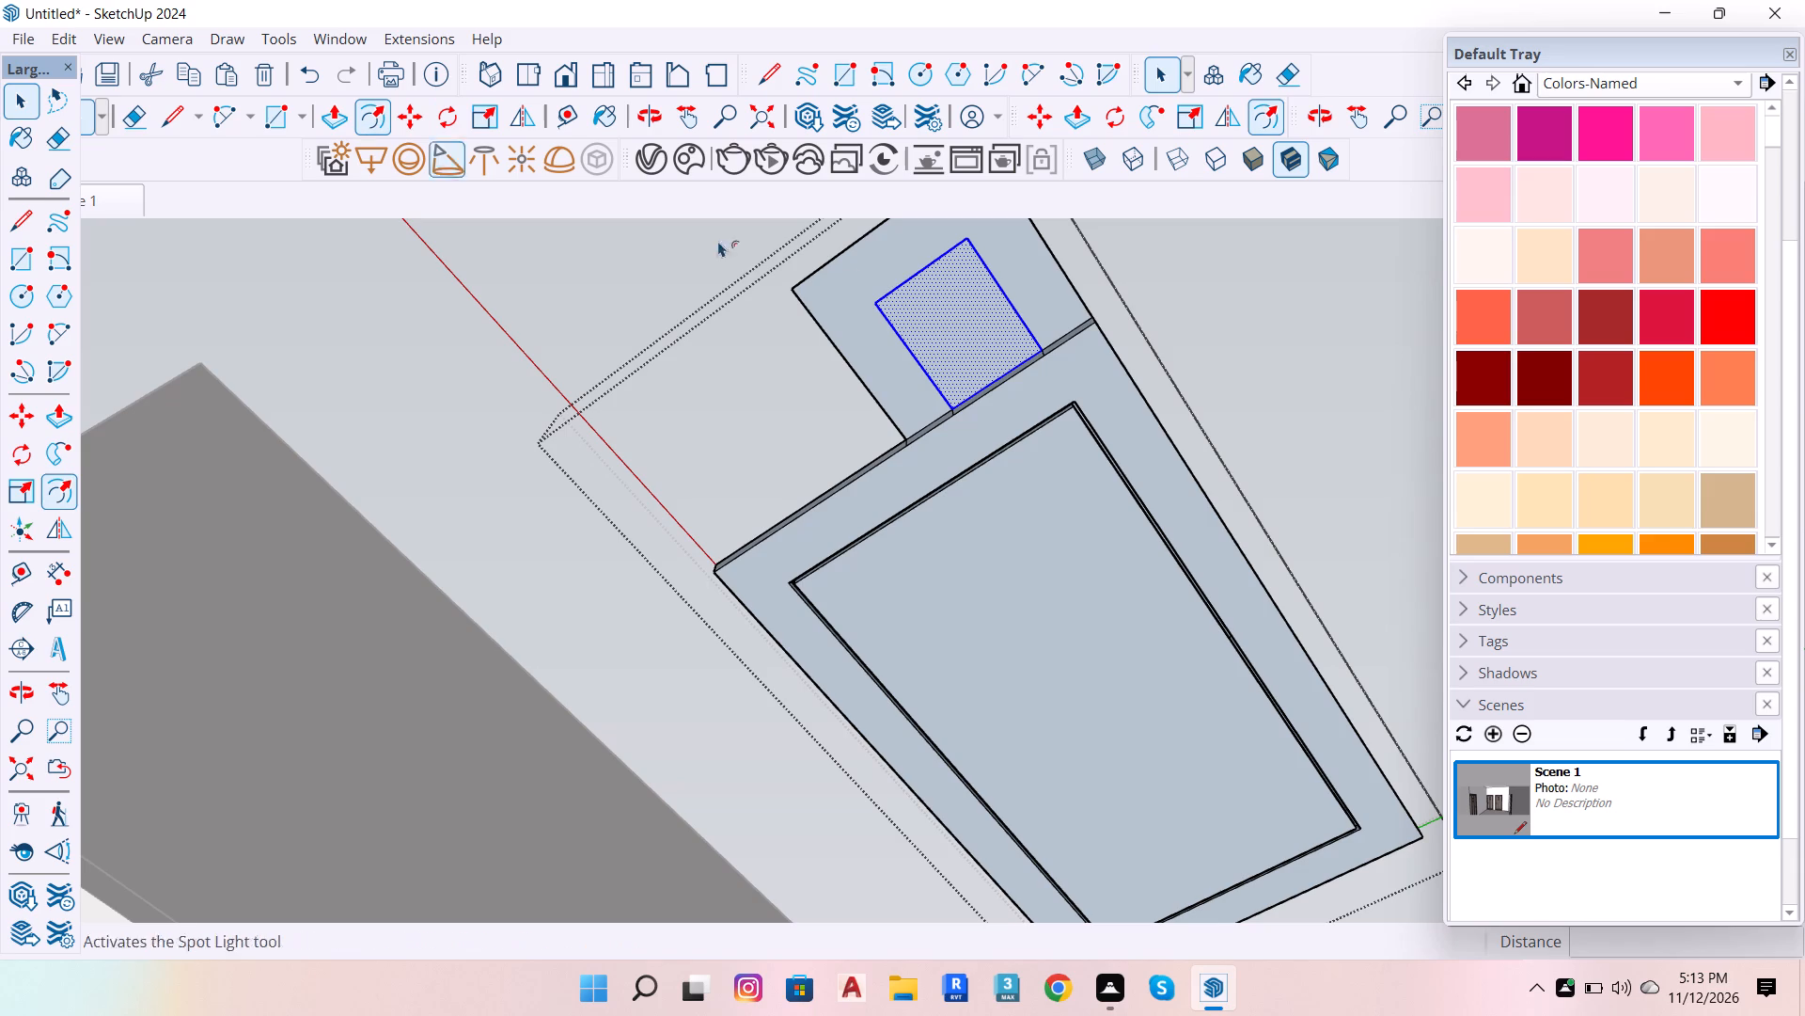
pyautogui.click(897, 269)
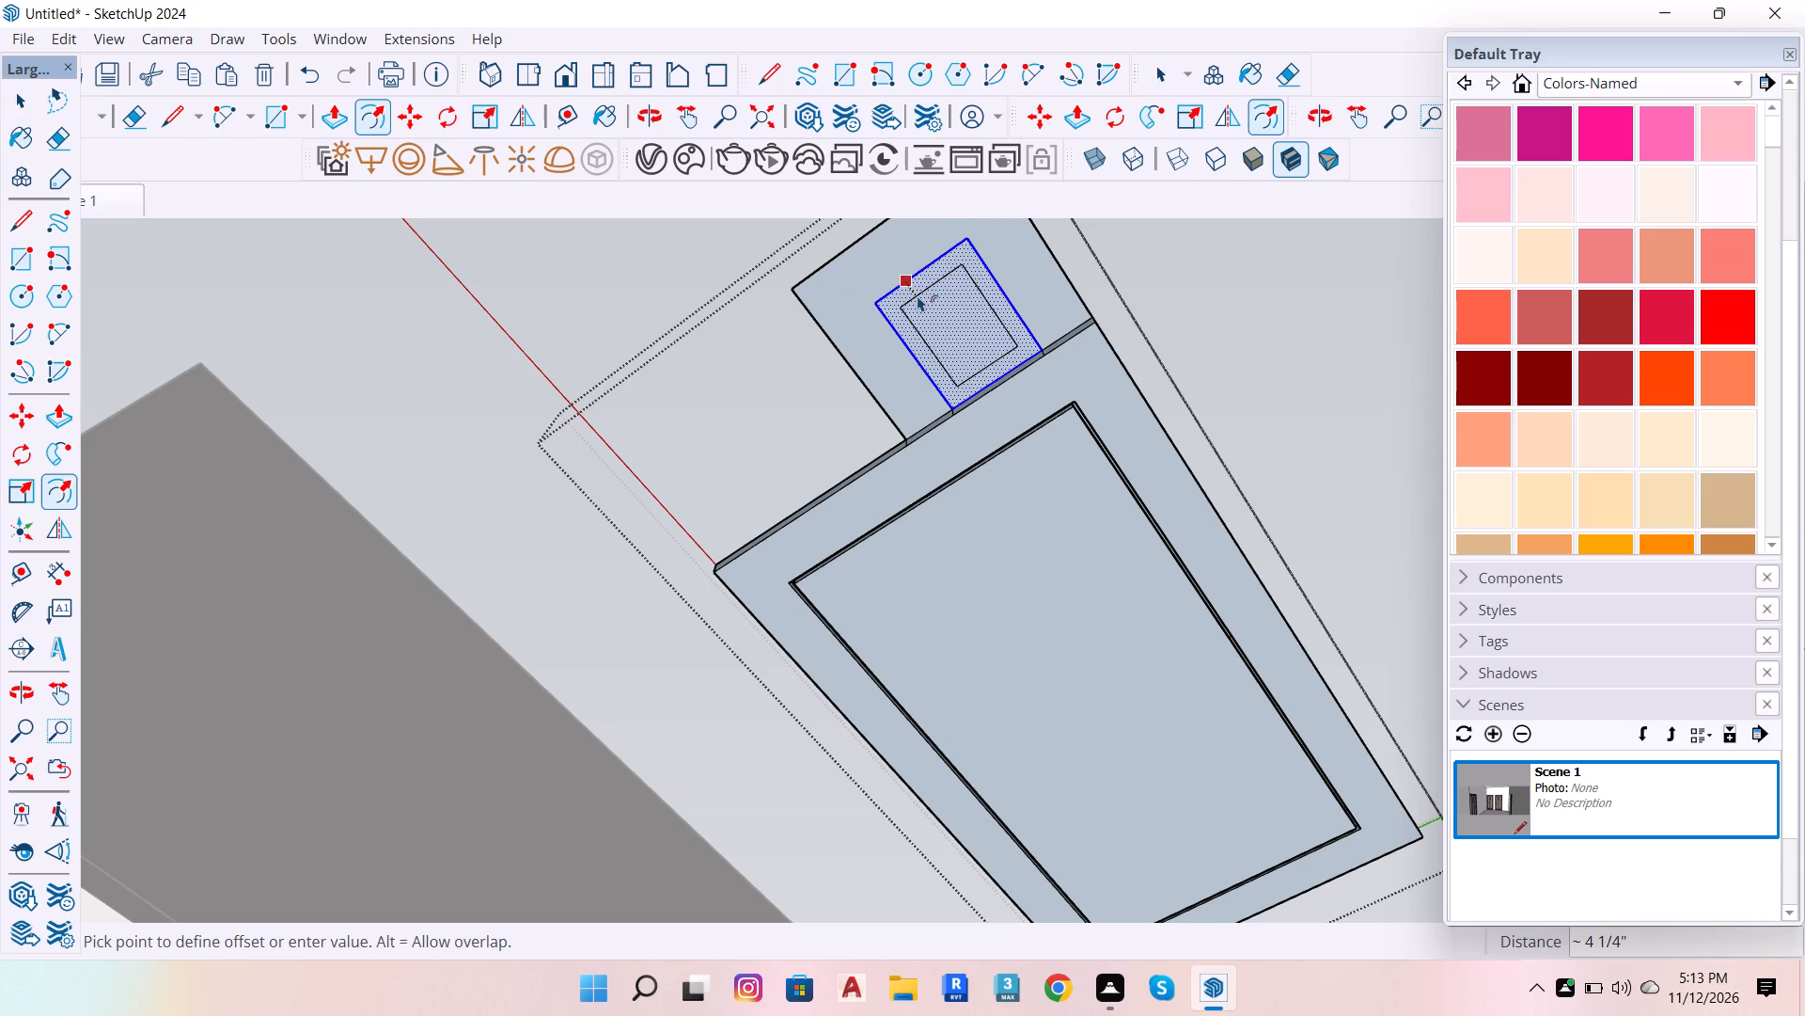
pyautogui.press('1')
pyautogui.press('Return')
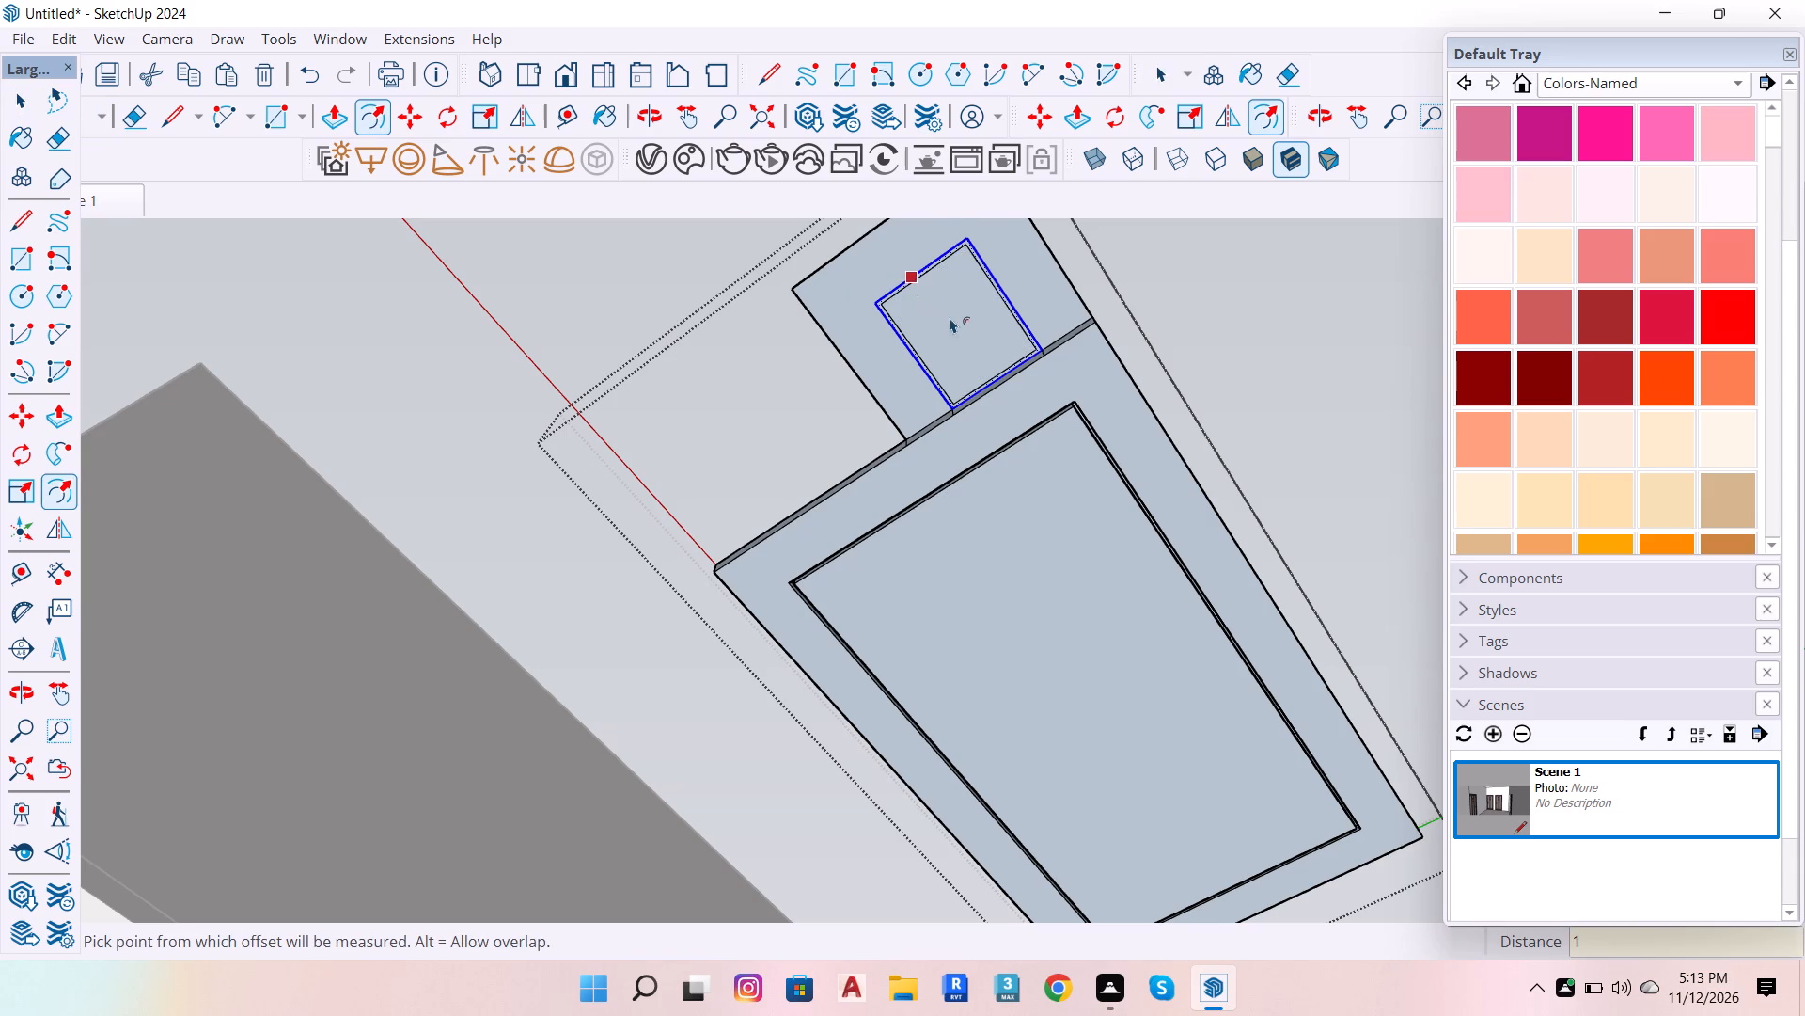
# Delete the inner offset edge that runs alongside the step between the narrow ceiling section and the main ceiling.
pyautogui.scroll(11, 950, 317)
pyautogui.press('space')
pyautogui.click(991, 523)
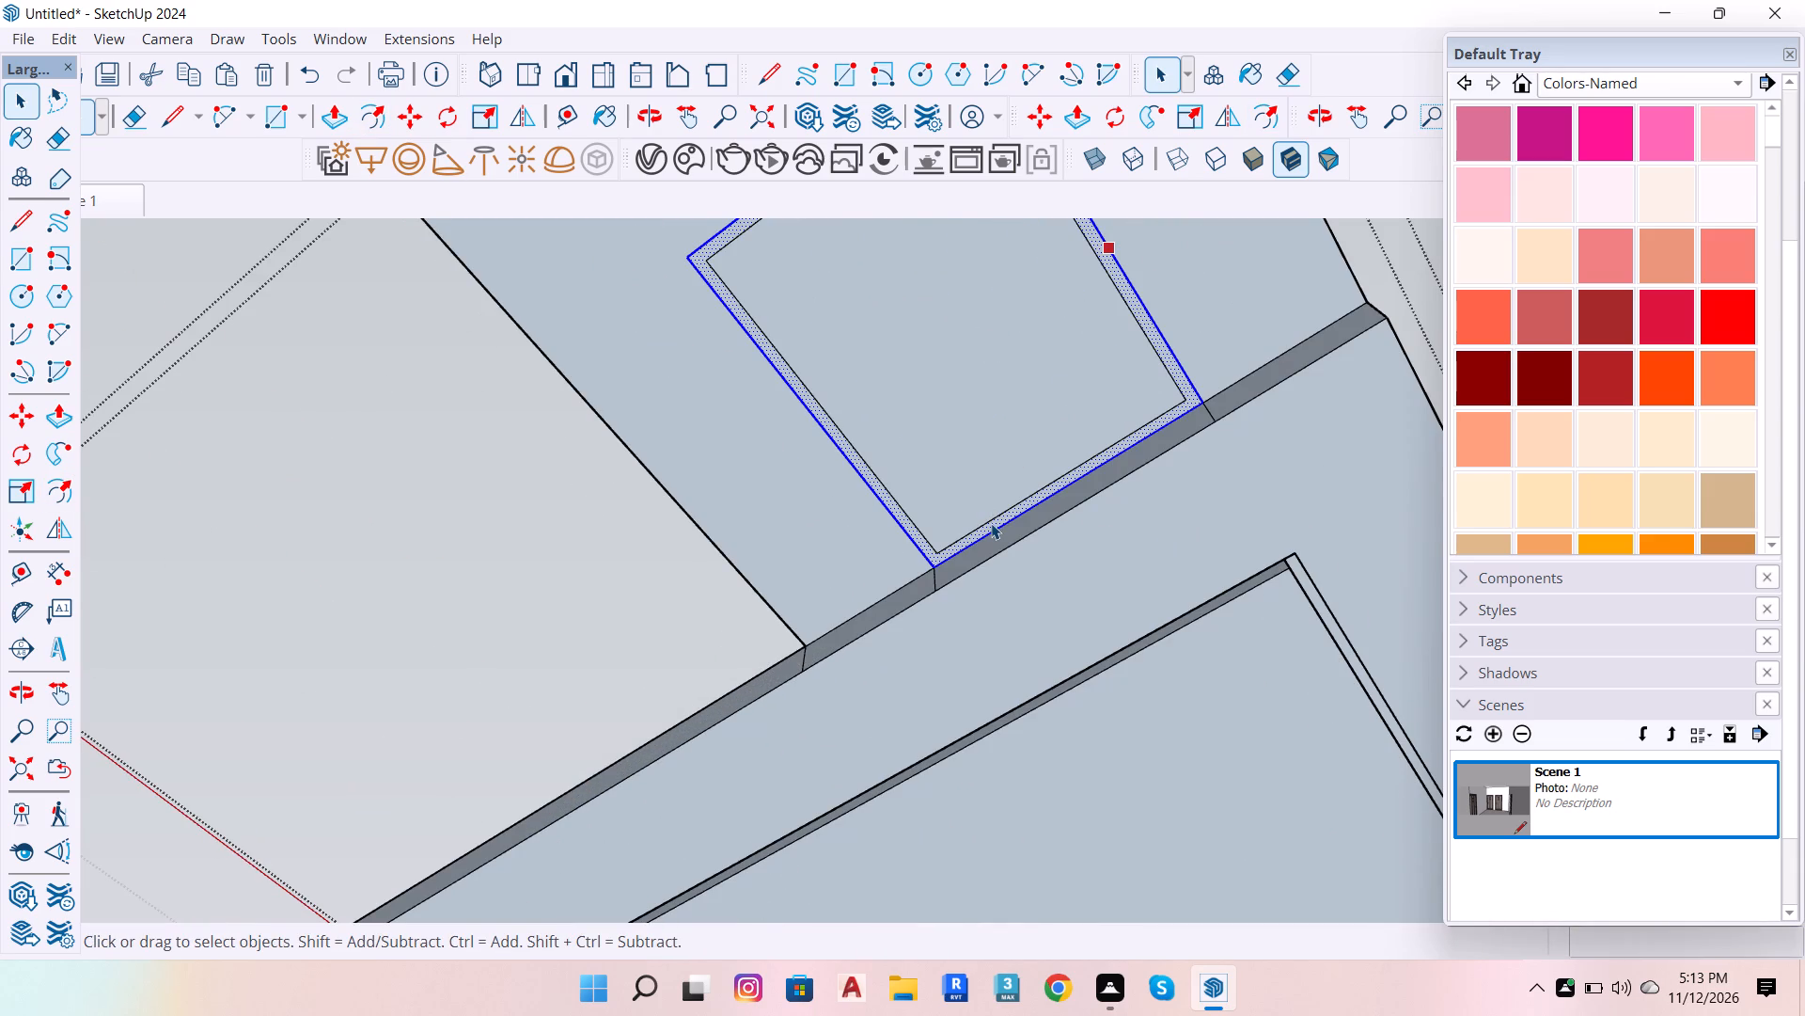
pyautogui.press('Delete')
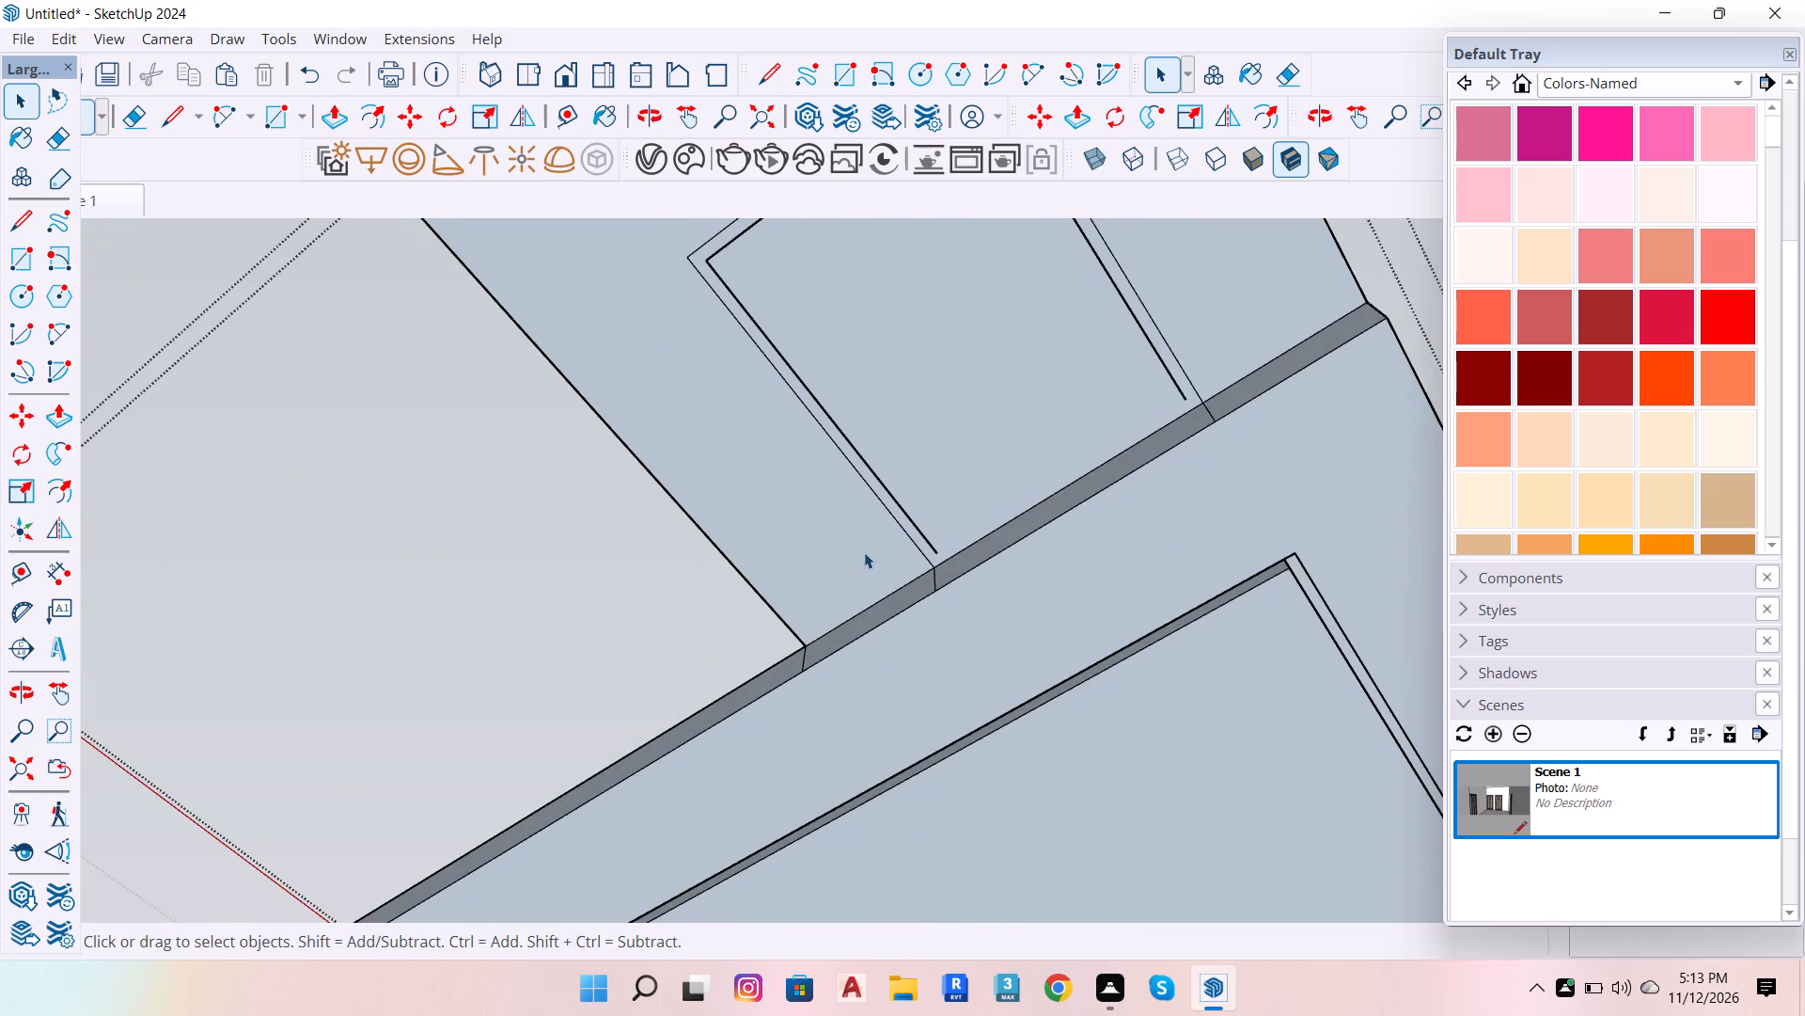
# Draw a 1" line from each open end of the inner outline to the step edge, closing the U-shaped strip.
pyautogui.scroll(5, 864, 553)
pyautogui.press('l')
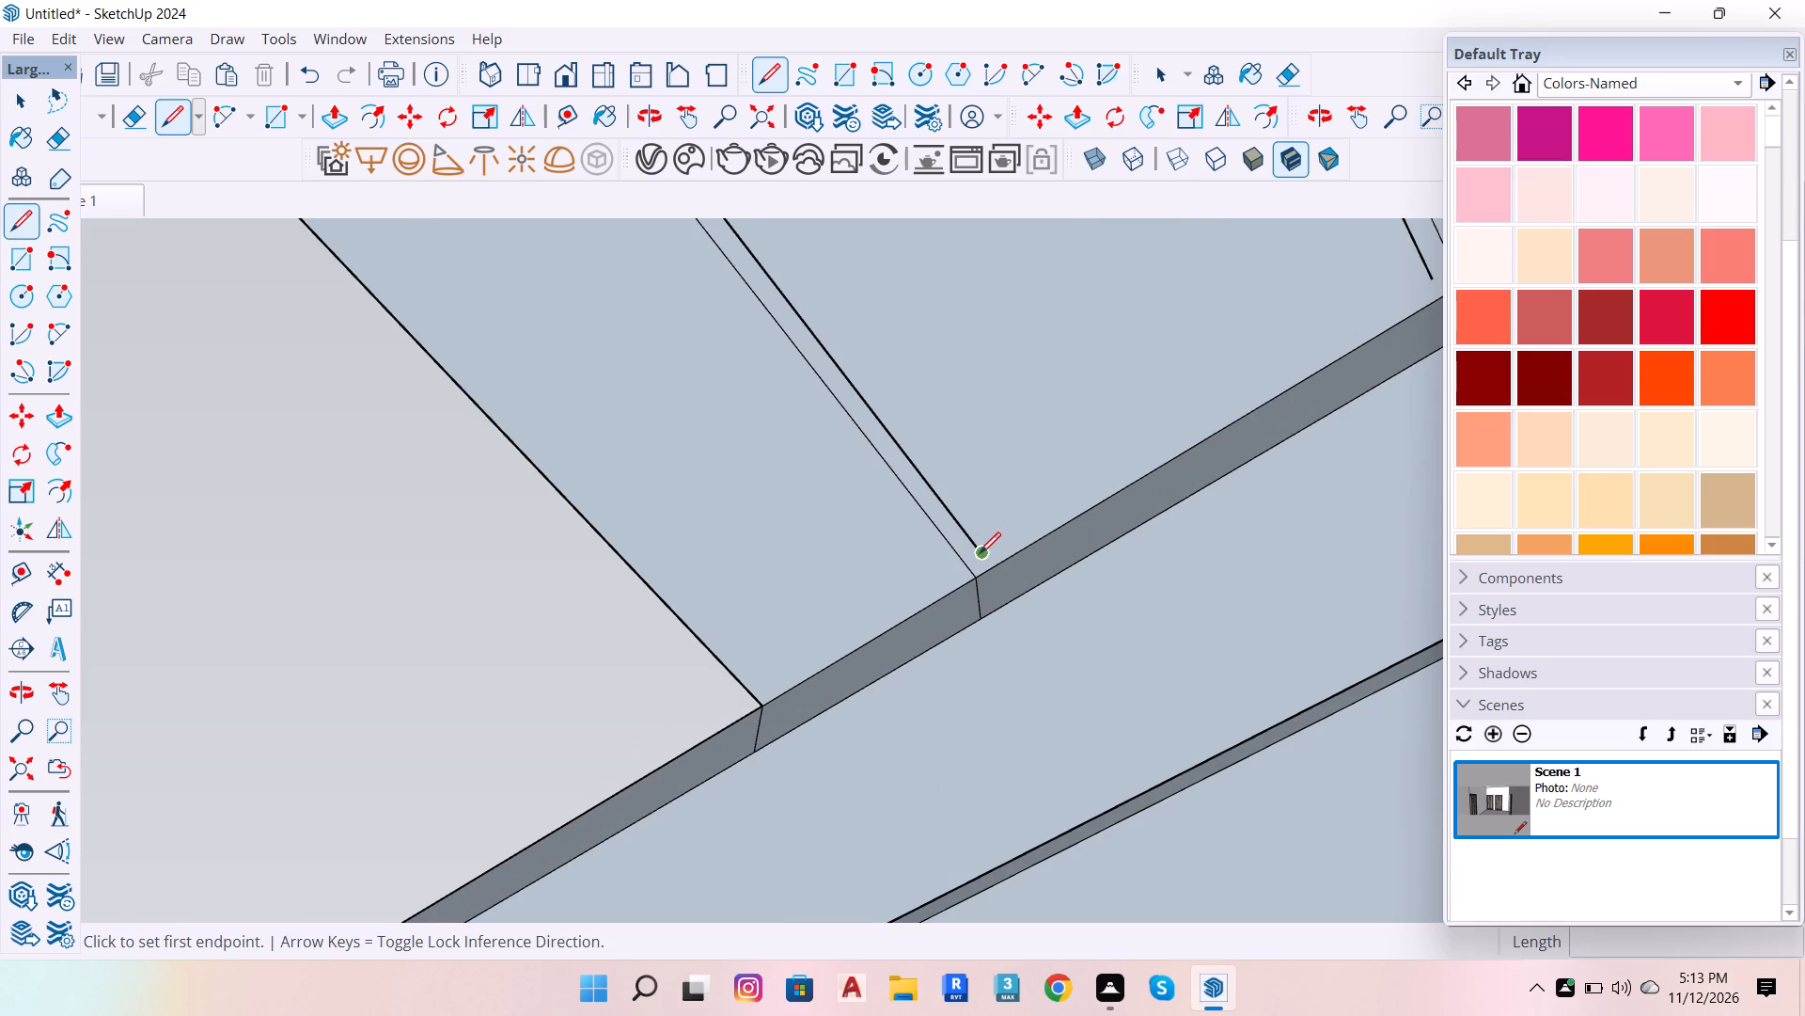
pyautogui.click(980, 553)
pyautogui.click(990, 576)
pyautogui.scroll(-6, 785, 623)
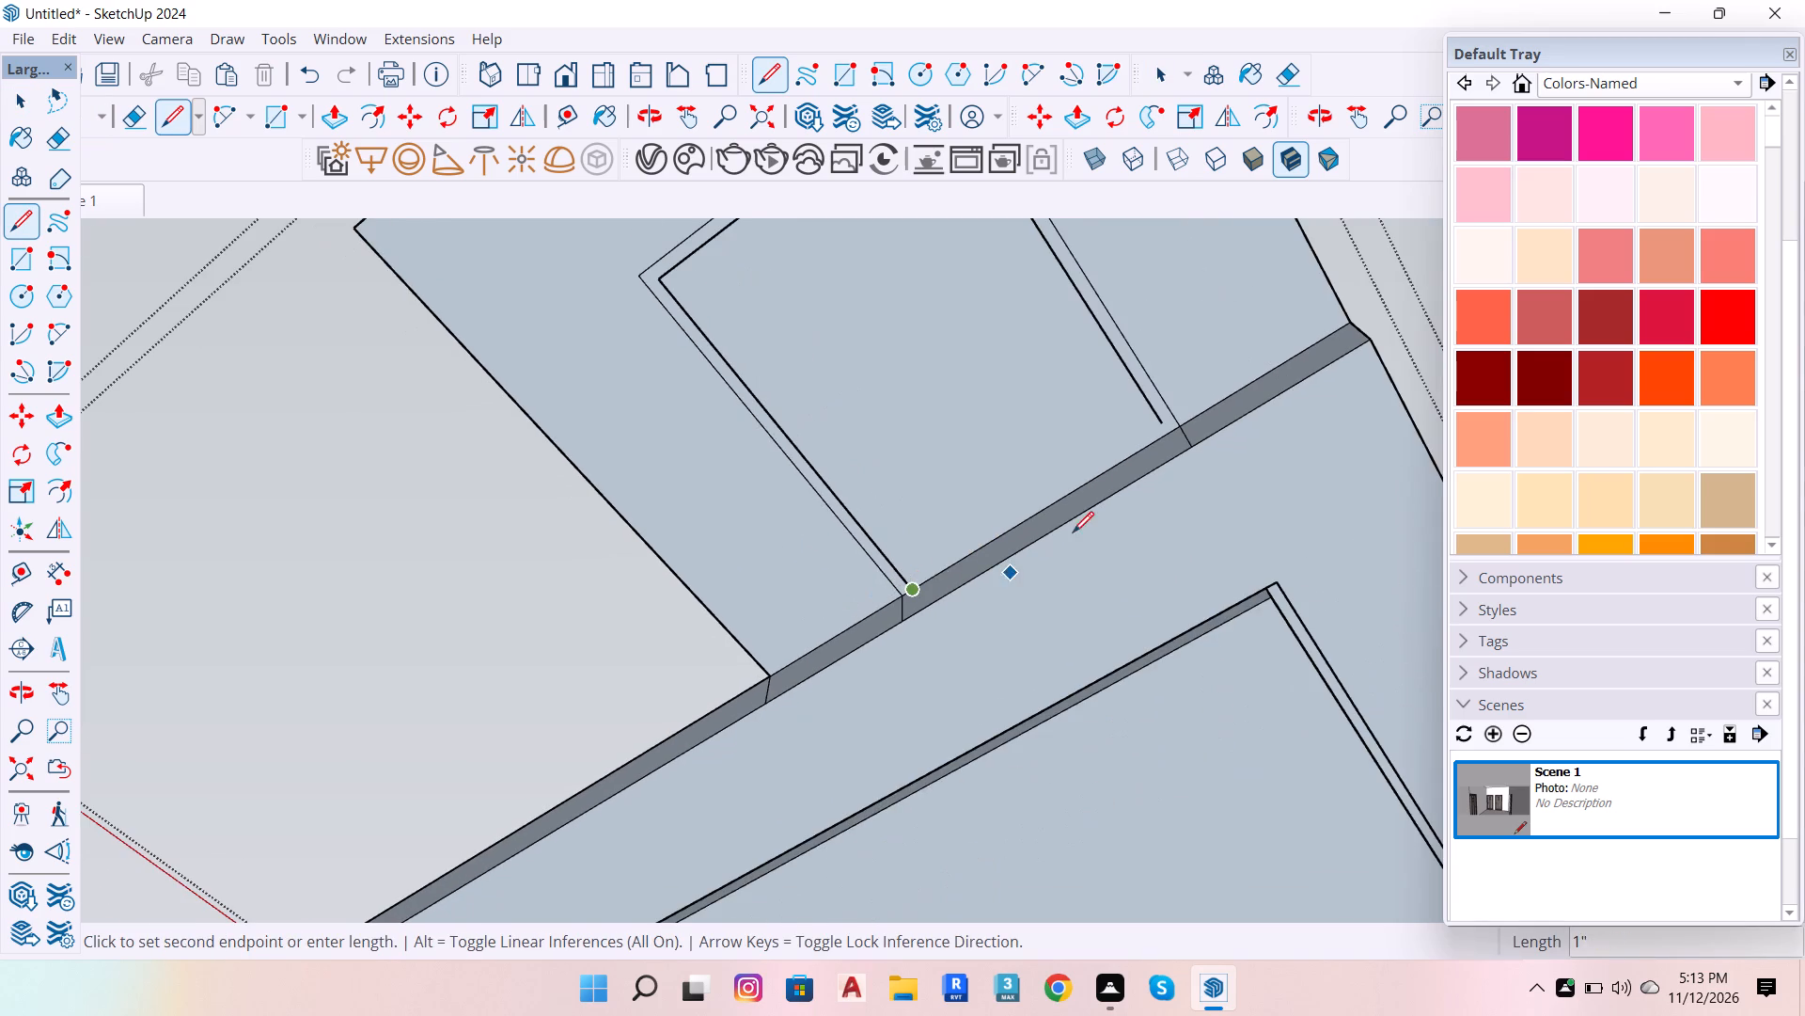
pyautogui.press('n')
pyautogui.press('space')
pyautogui.scroll(4, 1202, 385)
pyautogui.press('l')
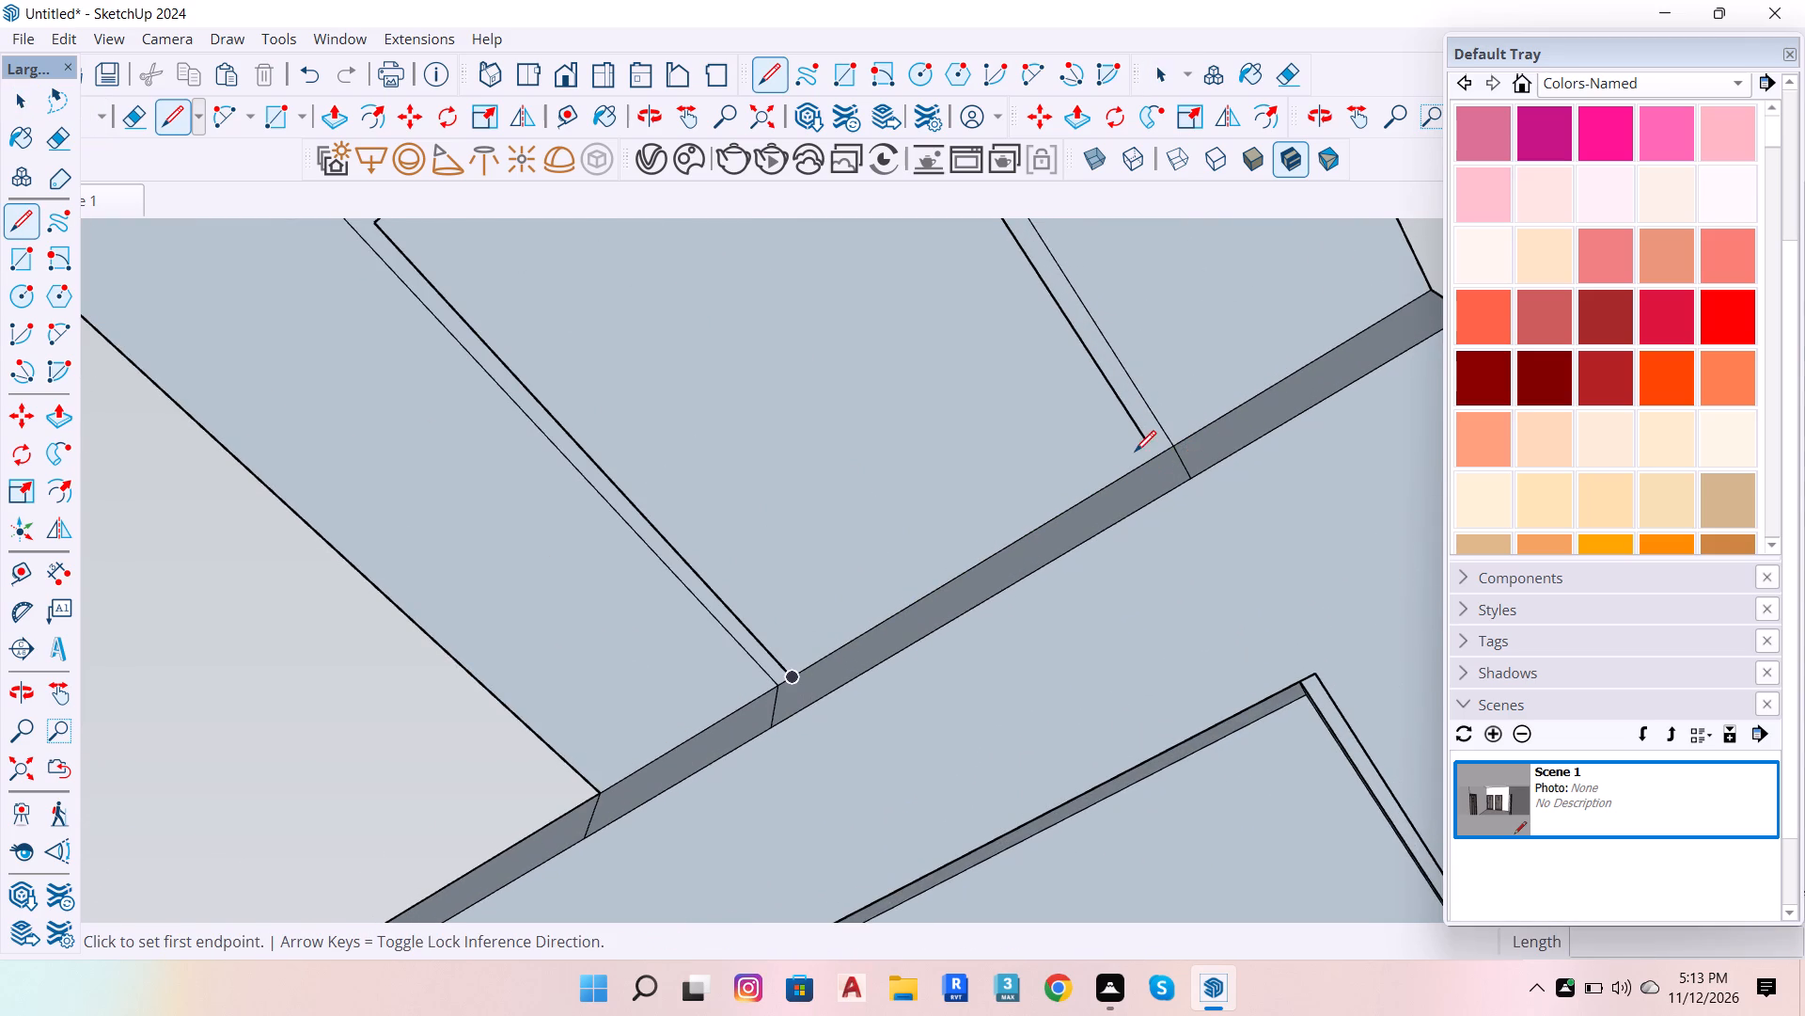
pyautogui.click(1141, 445)
pyautogui.click(1154, 455)
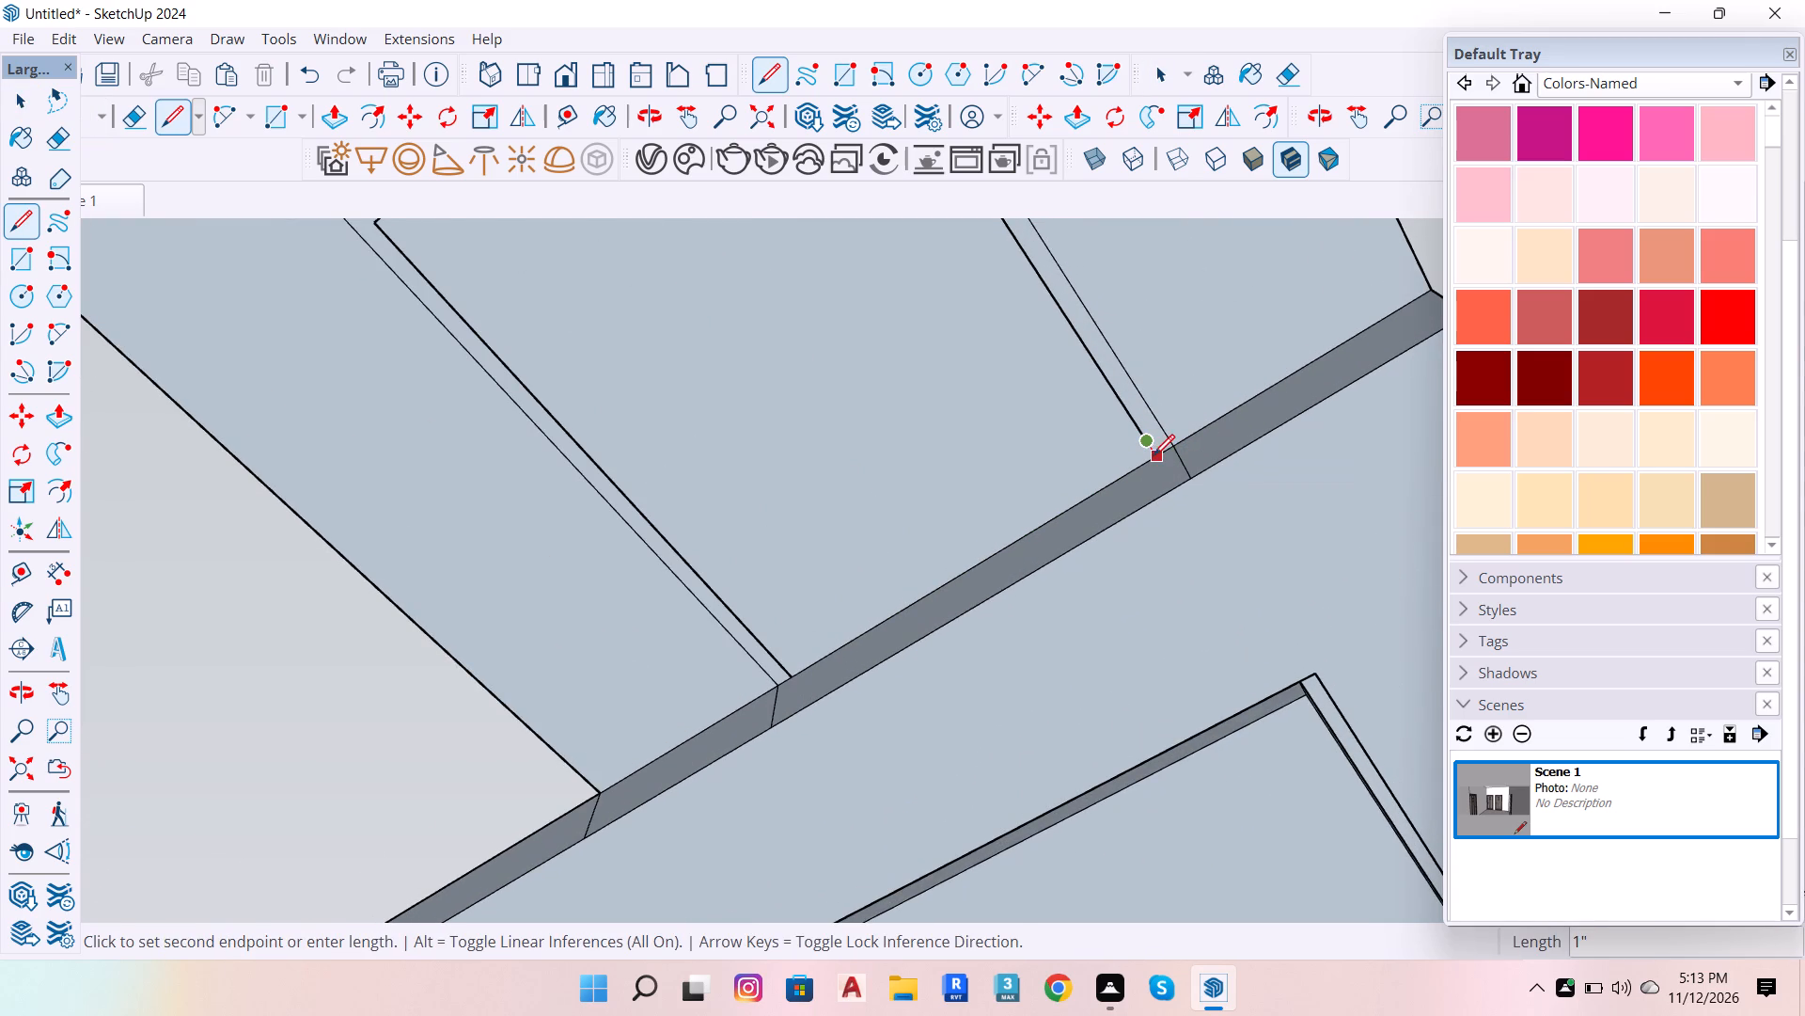
pyautogui.scroll(-5, 1140, 481)
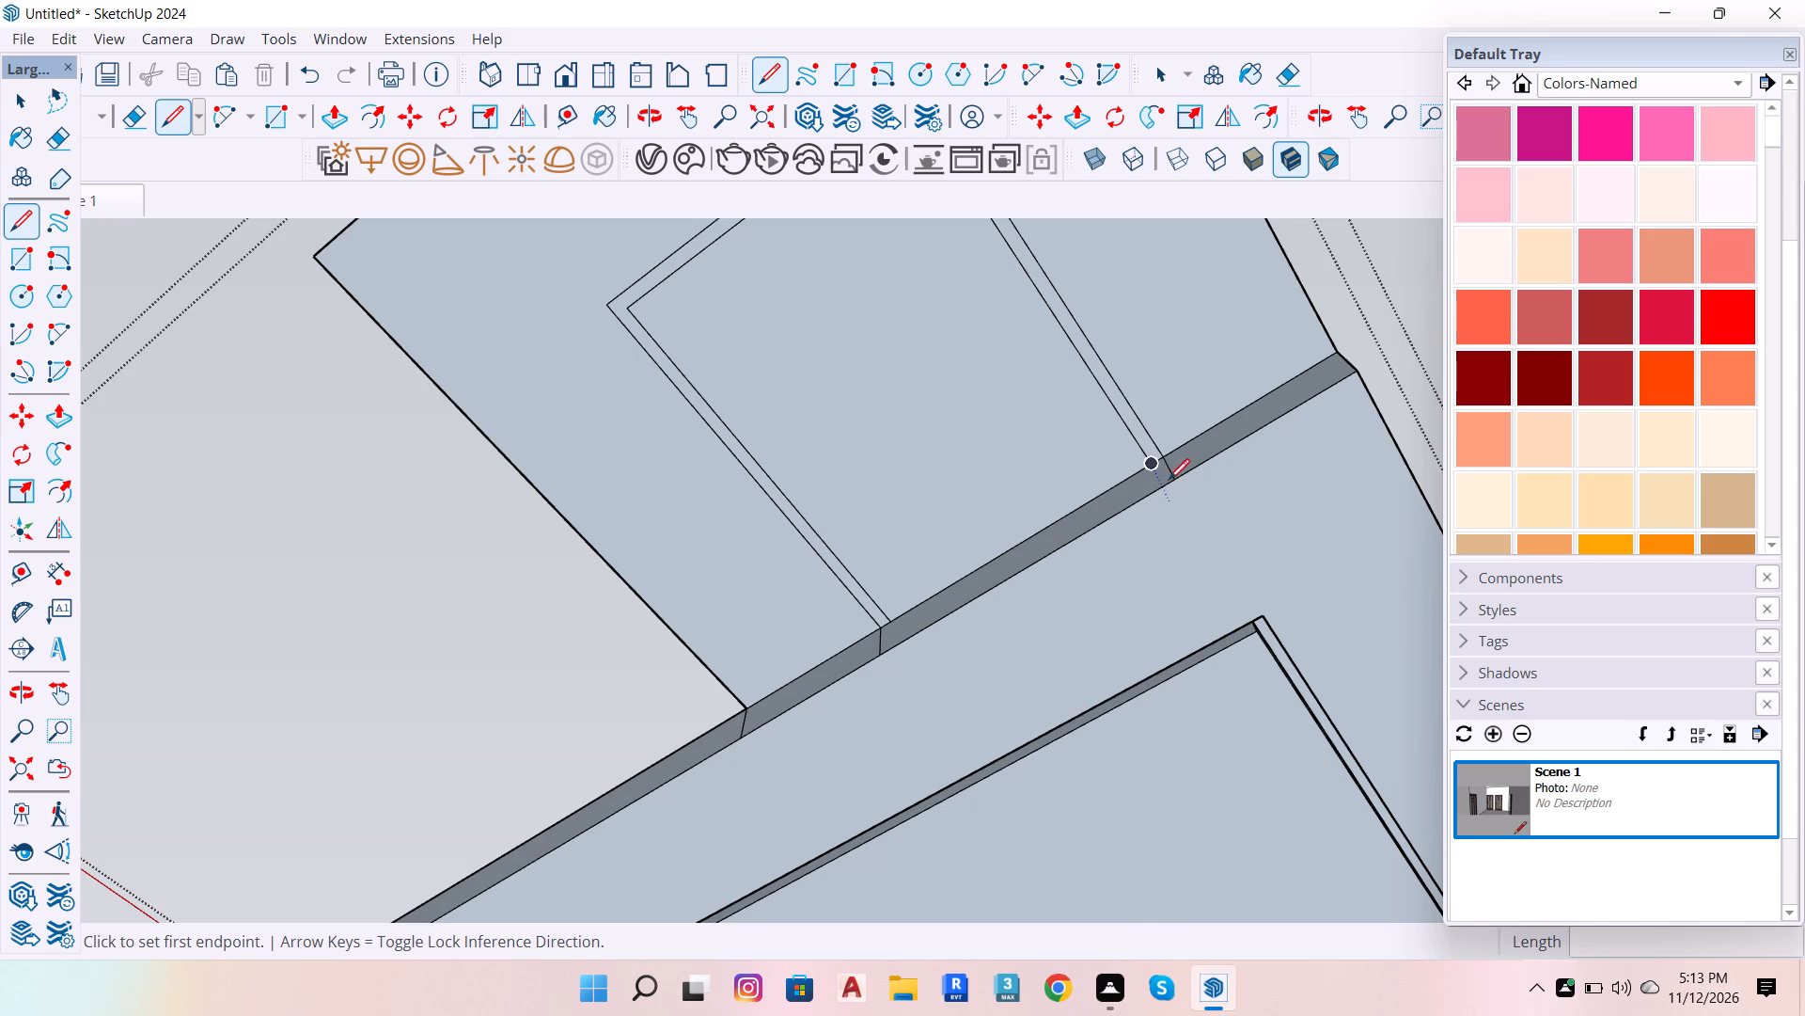
# Erase the three short dividing edges across the step face between the narrow section and the main ceiling.
pyautogui.press('space')
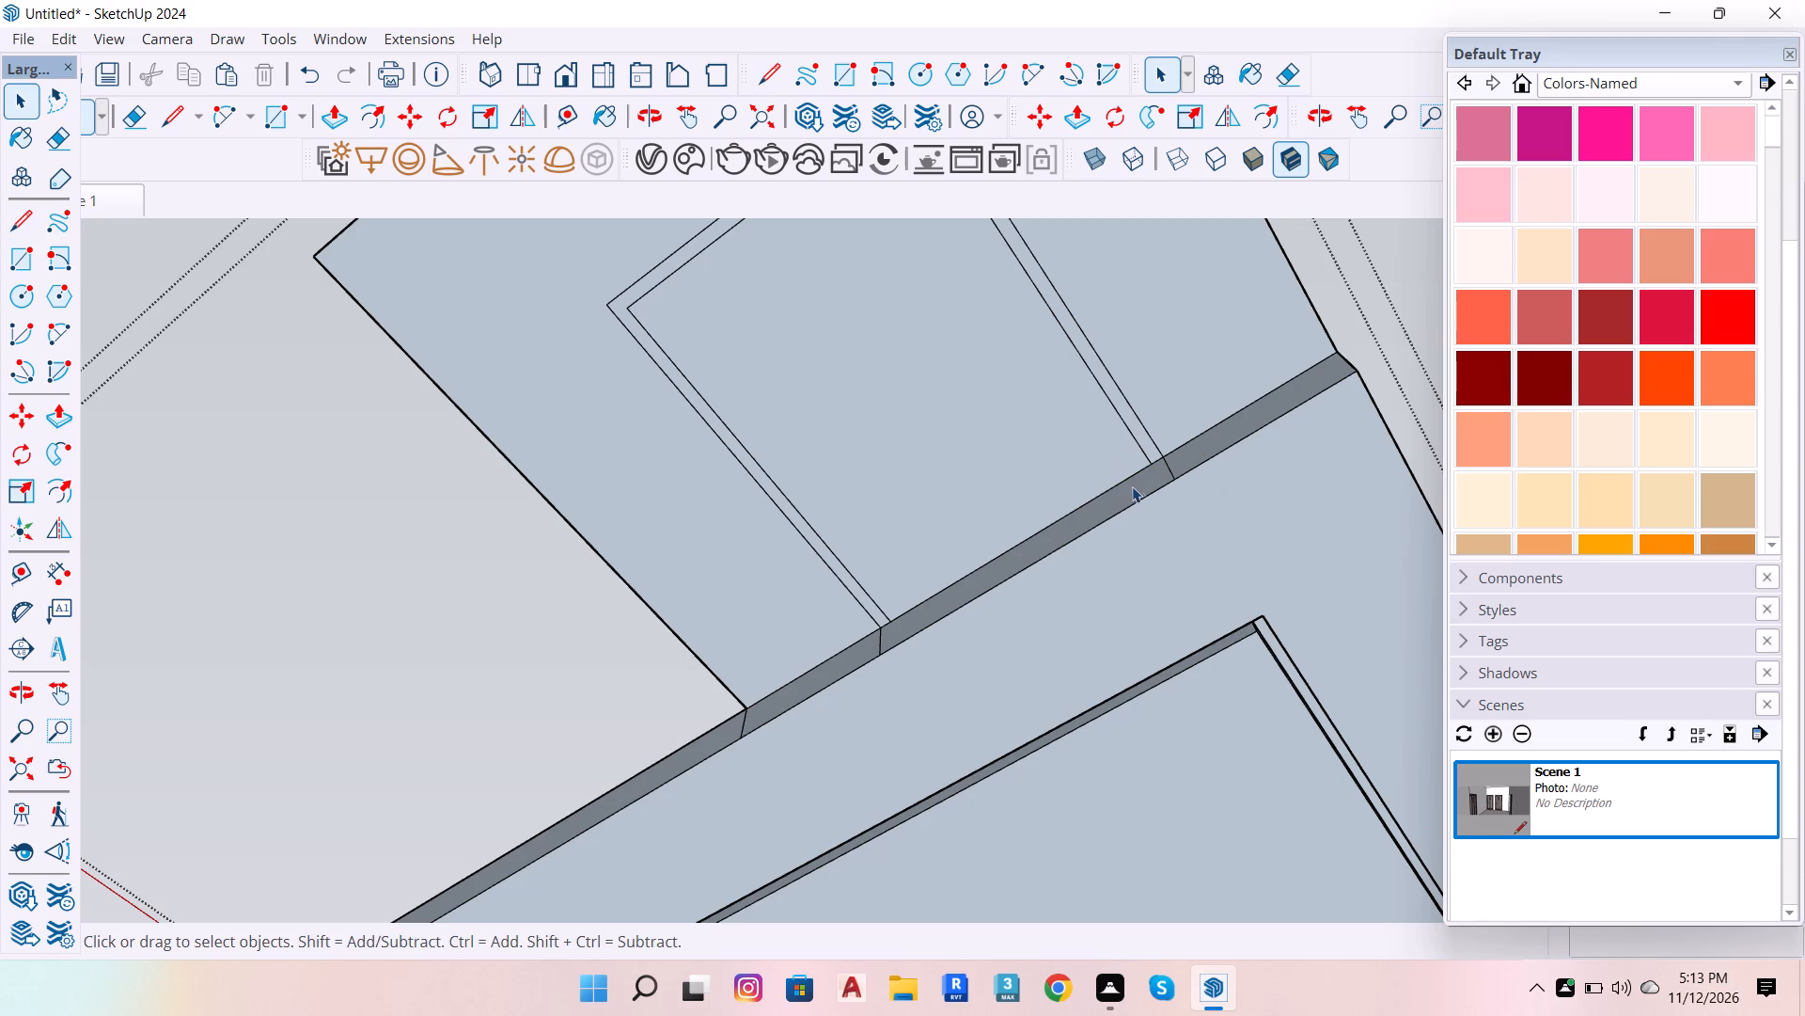
pyautogui.press('e')
pyautogui.scroll(5, 1132, 447)
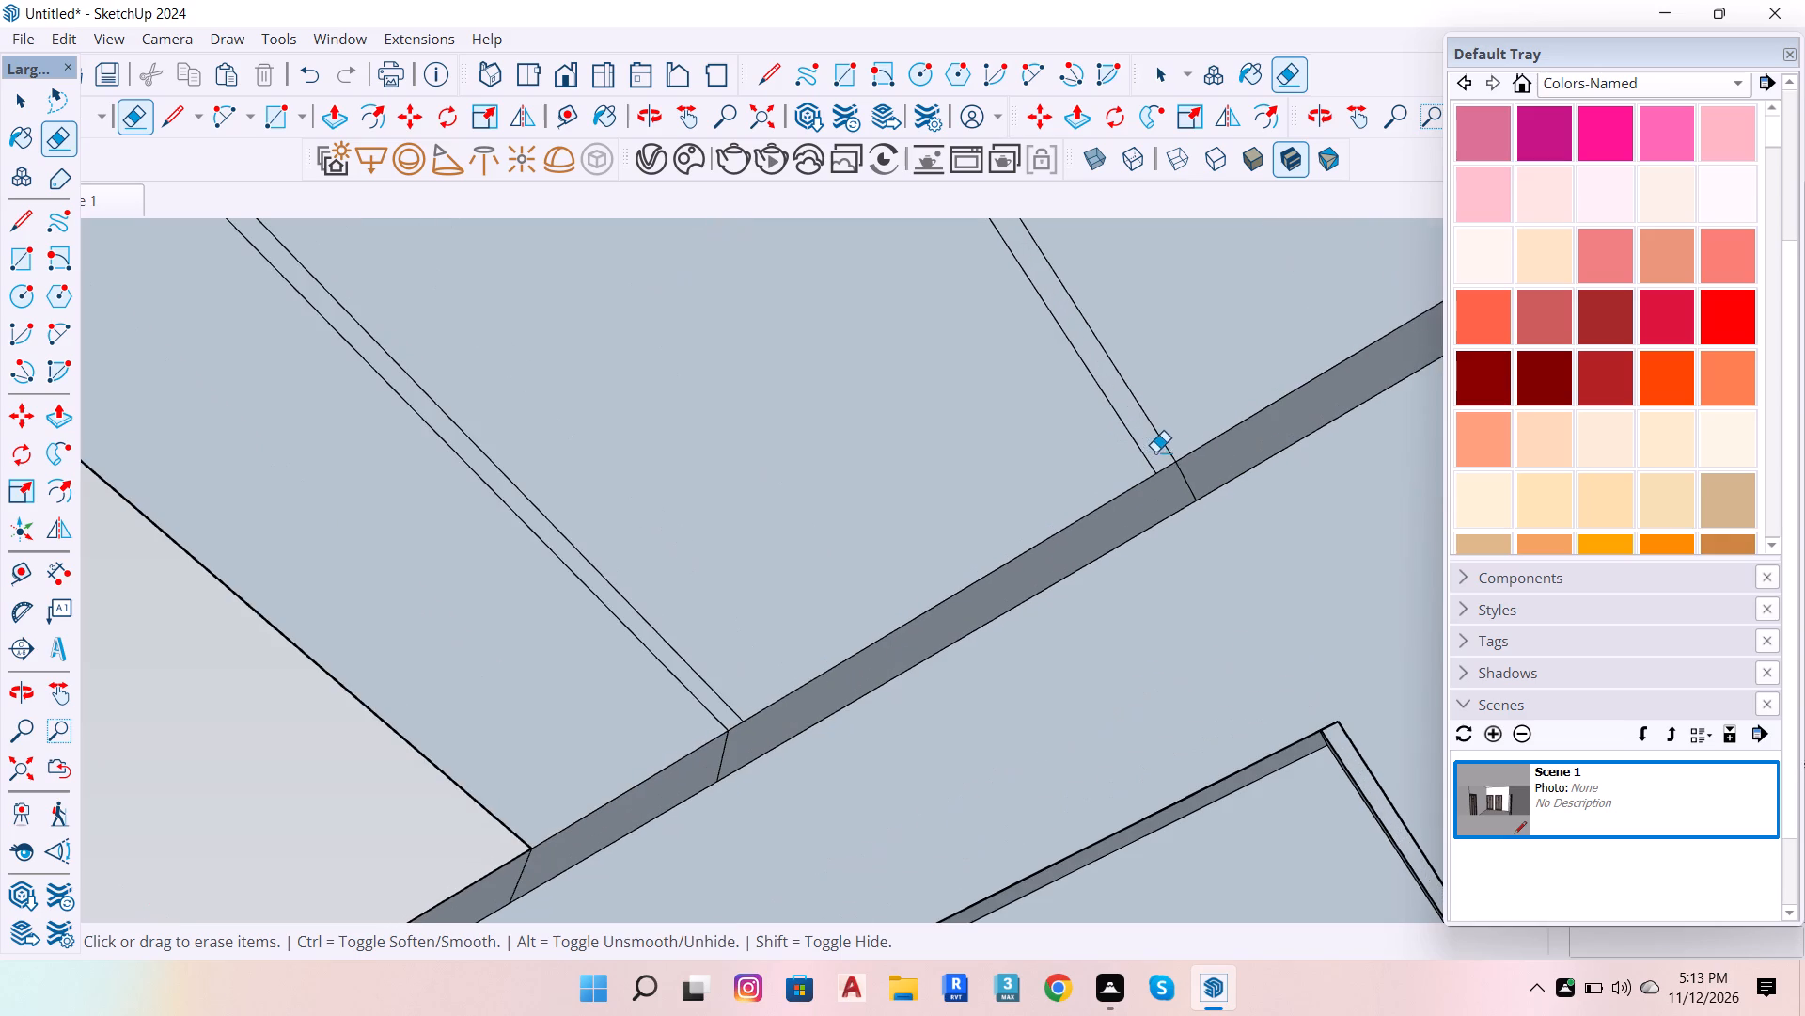
pyautogui.moveTo(1179, 480); pyautogui.dragTo(1195, 487)
pyautogui.moveTo(714, 746); pyautogui.dragTo(728, 753)
pyautogui.scroll(-6, 804, 718)
pyautogui.scroll(4, 612, 825)
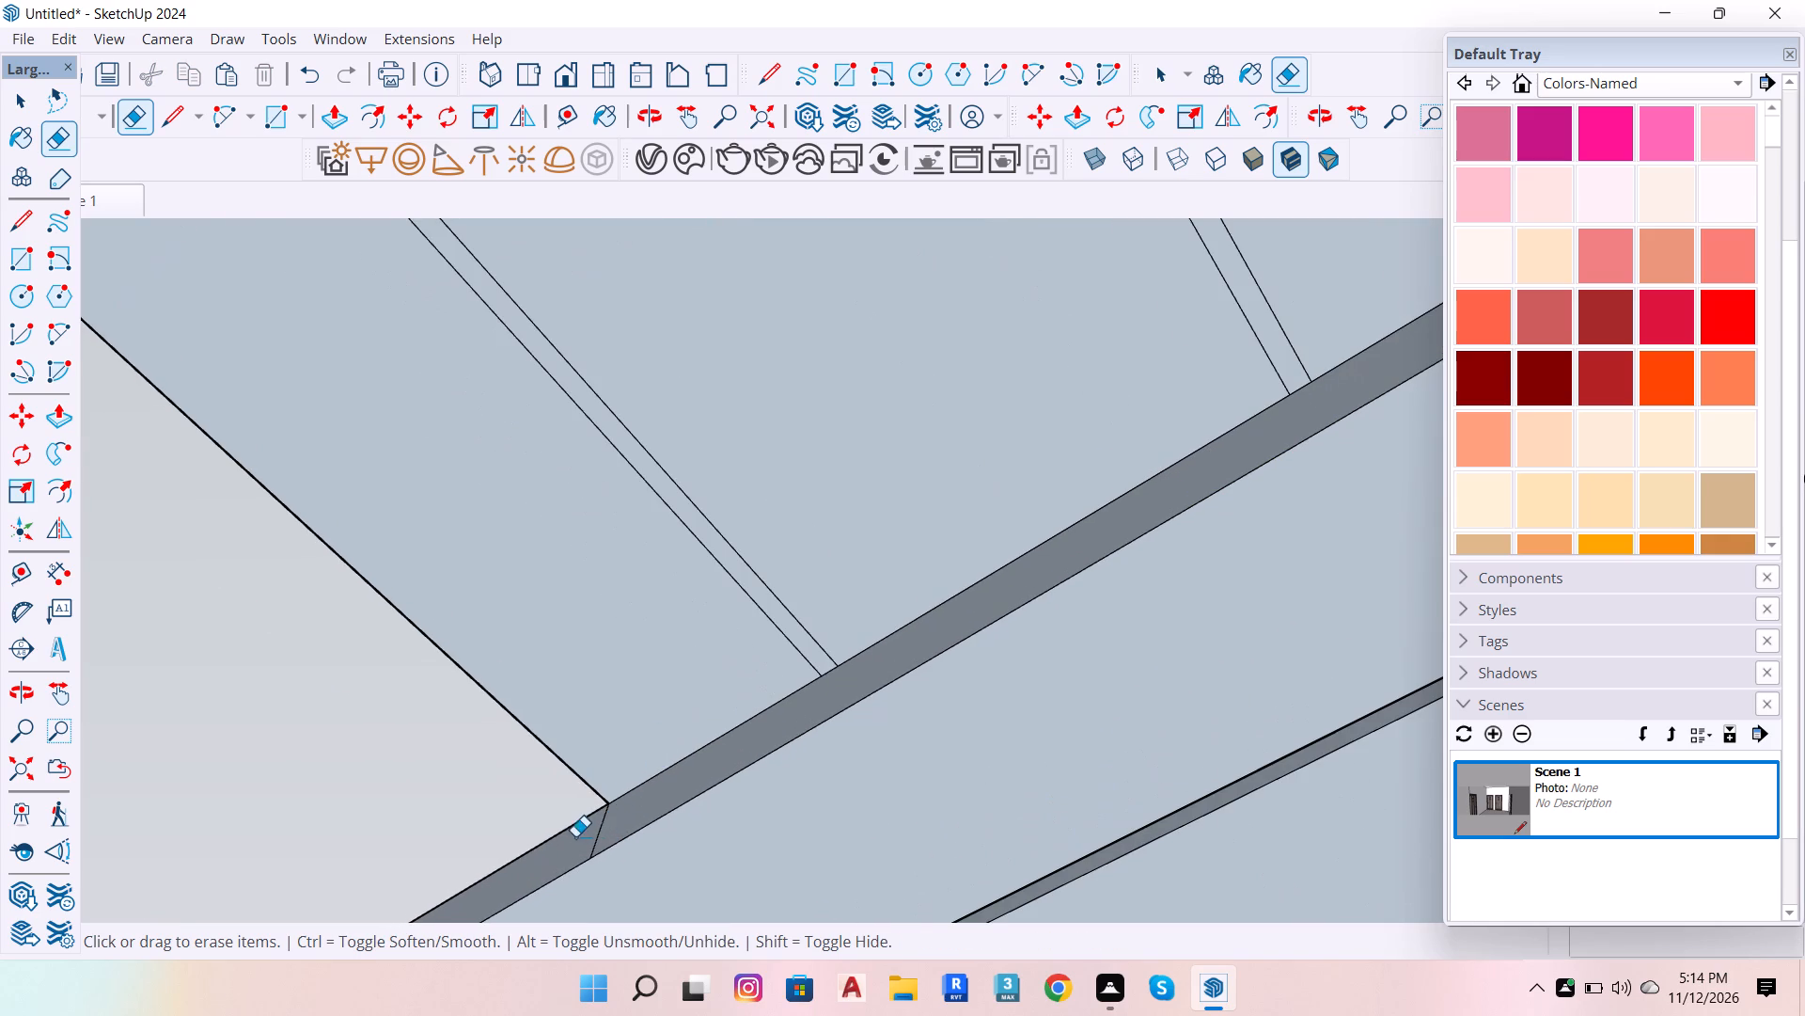
pyautogui.moveTo(573, 836); pyautogui.dragTo(610, 829)
pyautogui.press('space')
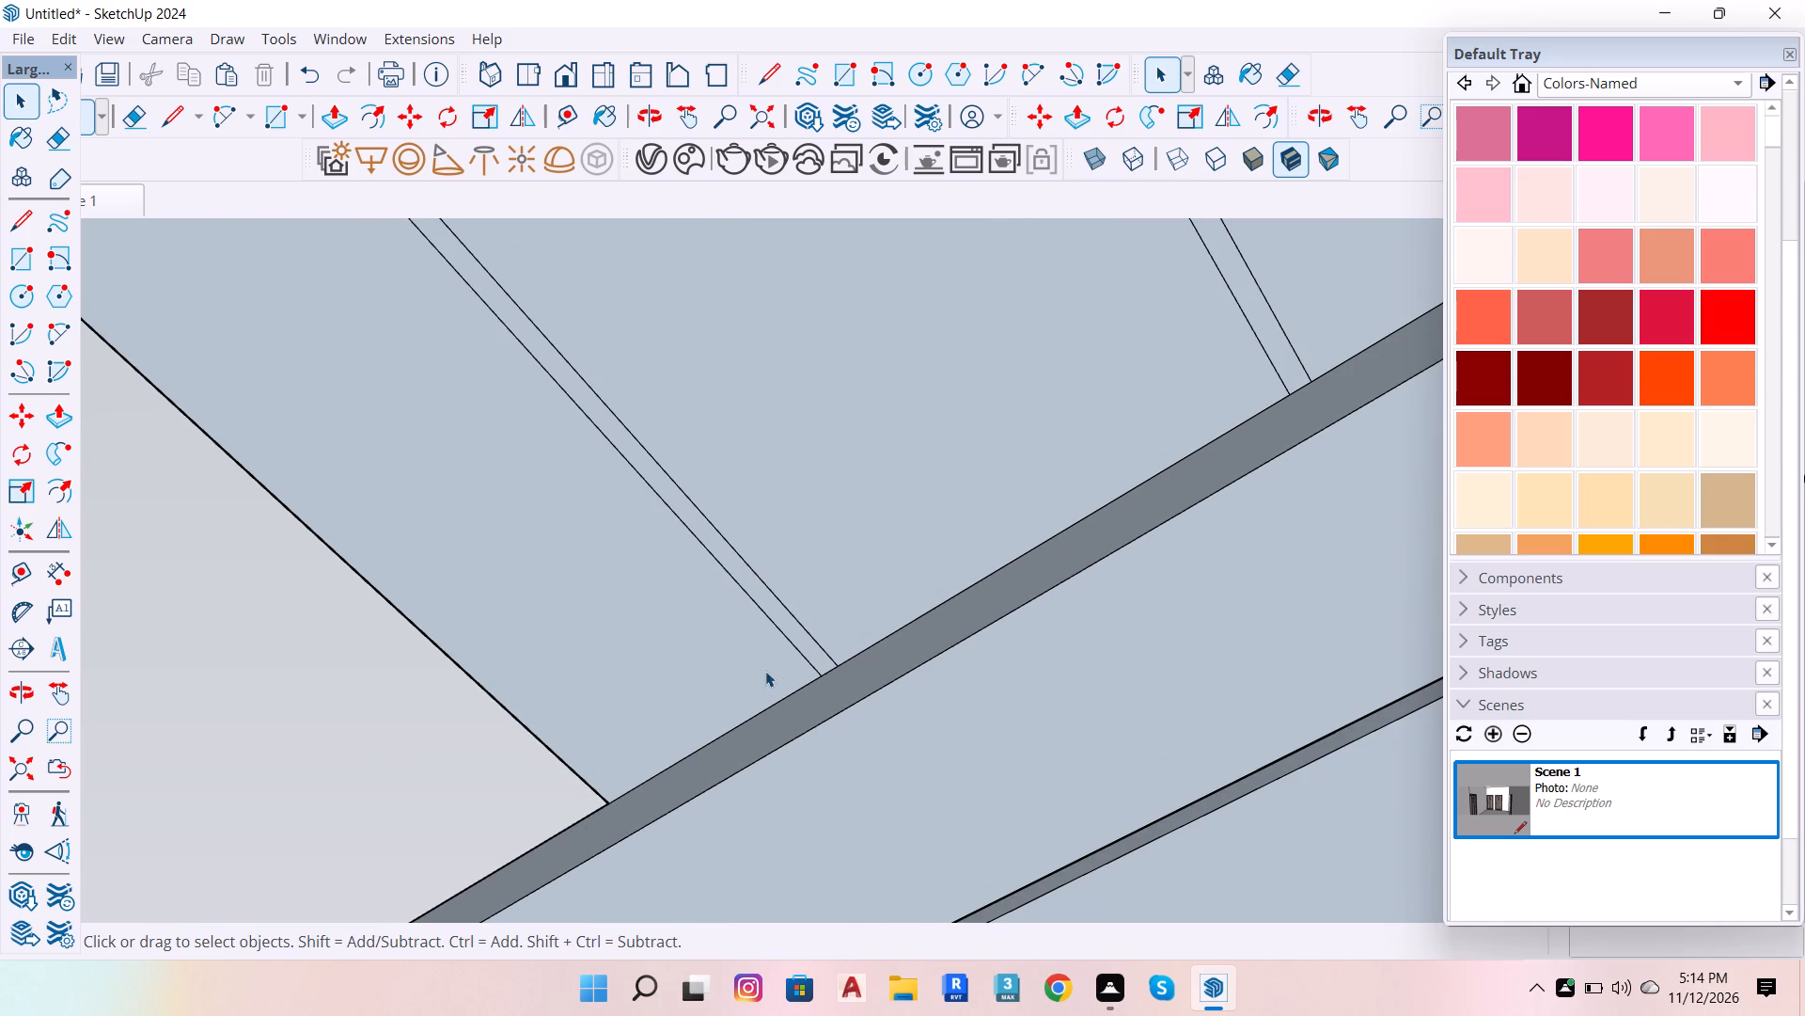
# Pull the narrow section's U-shaped strip face out by 2".
pyautogui.click(816, 648)
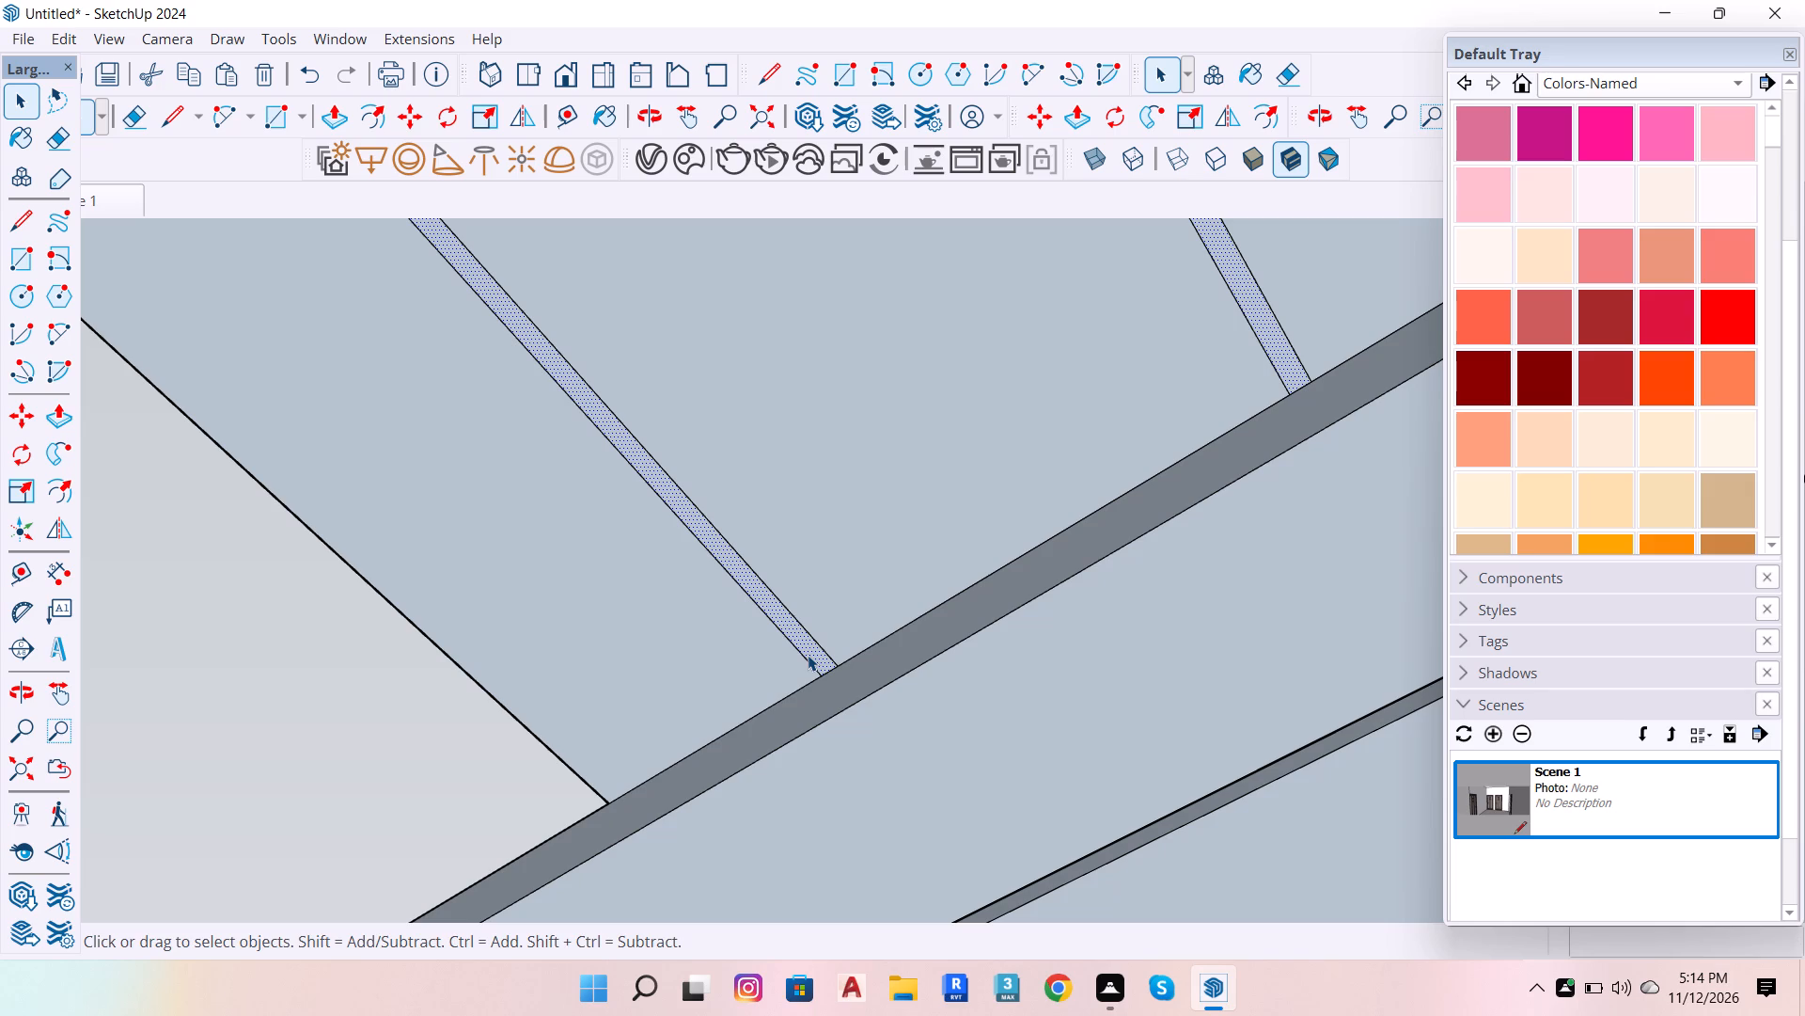
pyautogui.press('p')
pyautogui.click(808, 655)
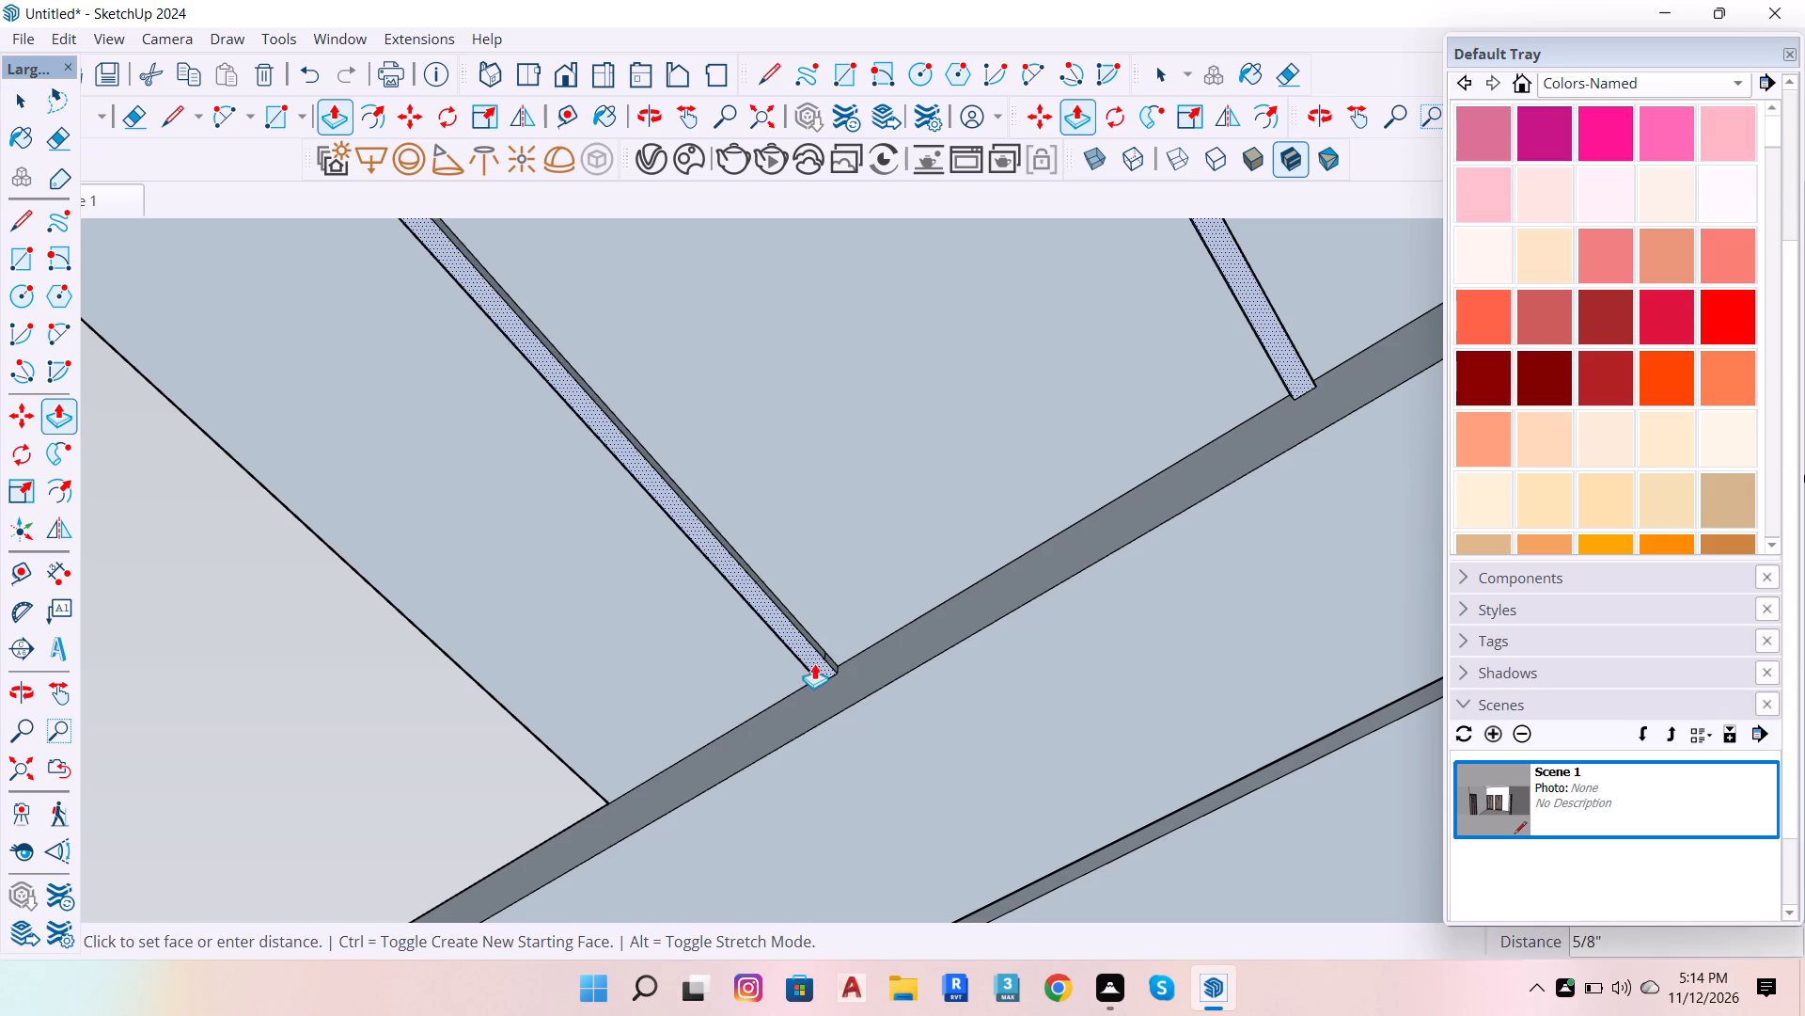
pyautogui.press('2')
pyautogui.press('Return')
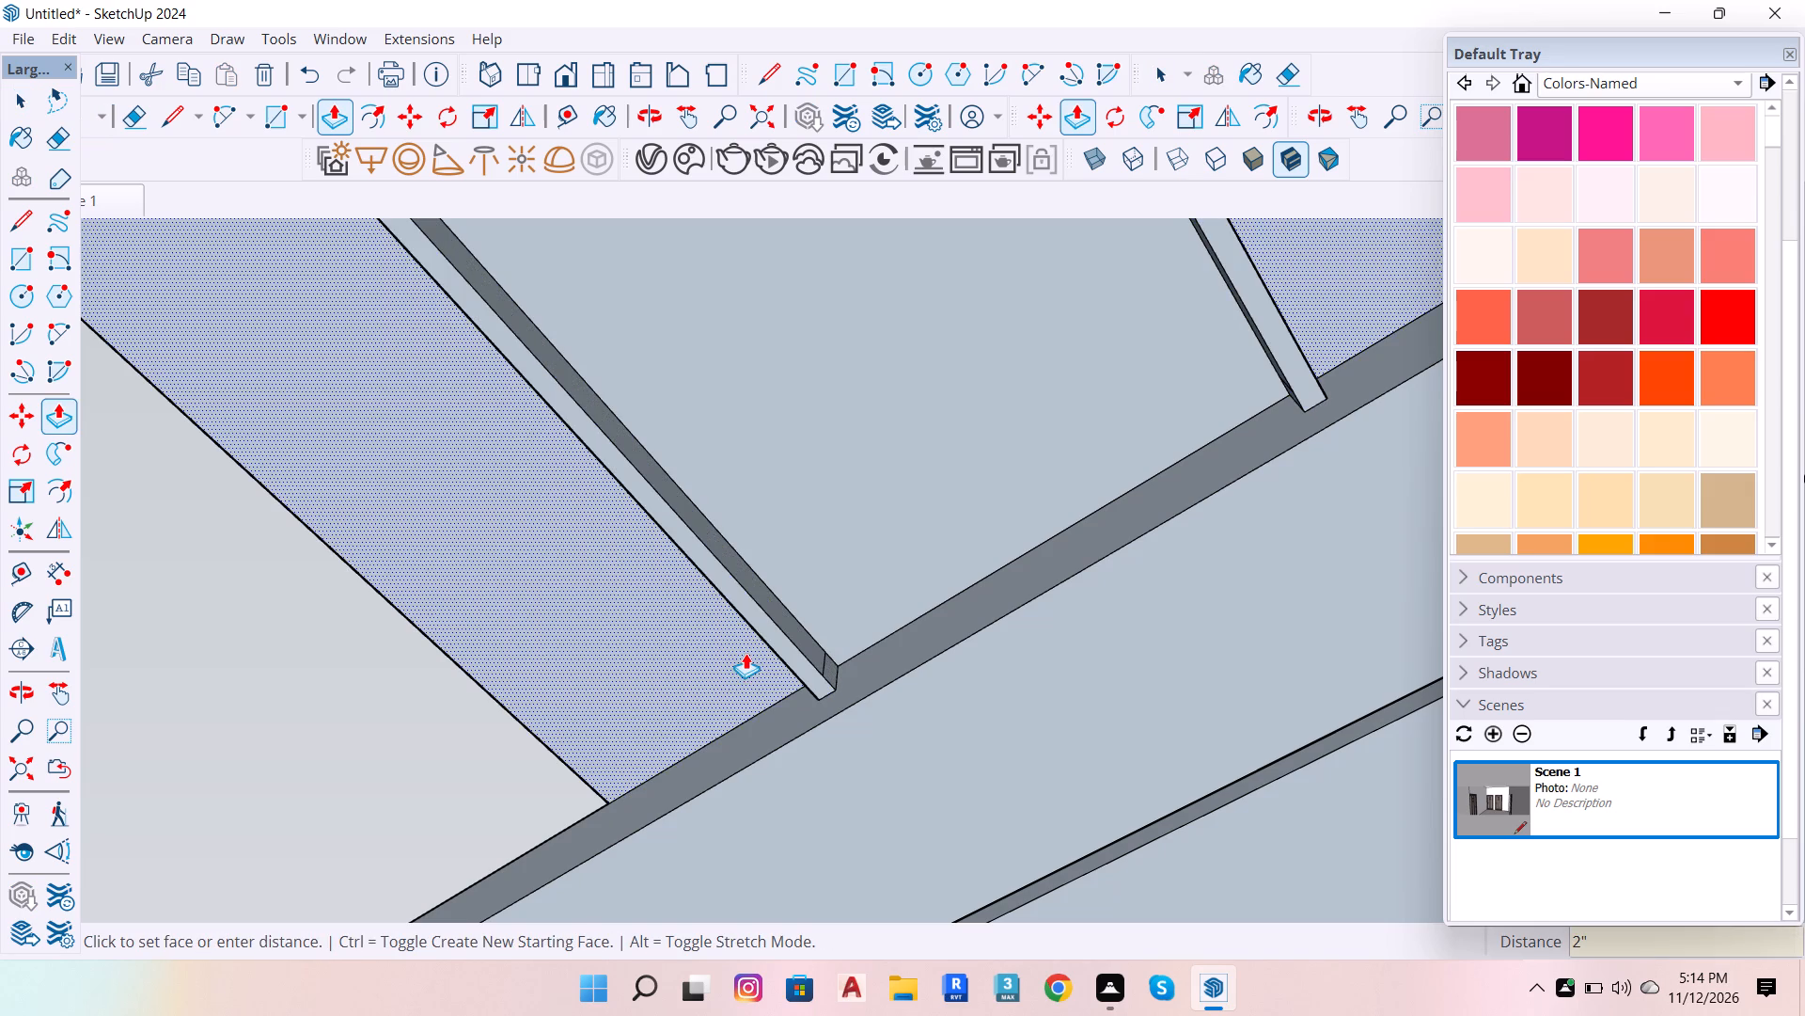
# Make a group of the U-shaped strip face with its edges and convert it into a V-Ray mesh light.
pyautogui.press('space')
pyautogui.doubleClick(757, 628)
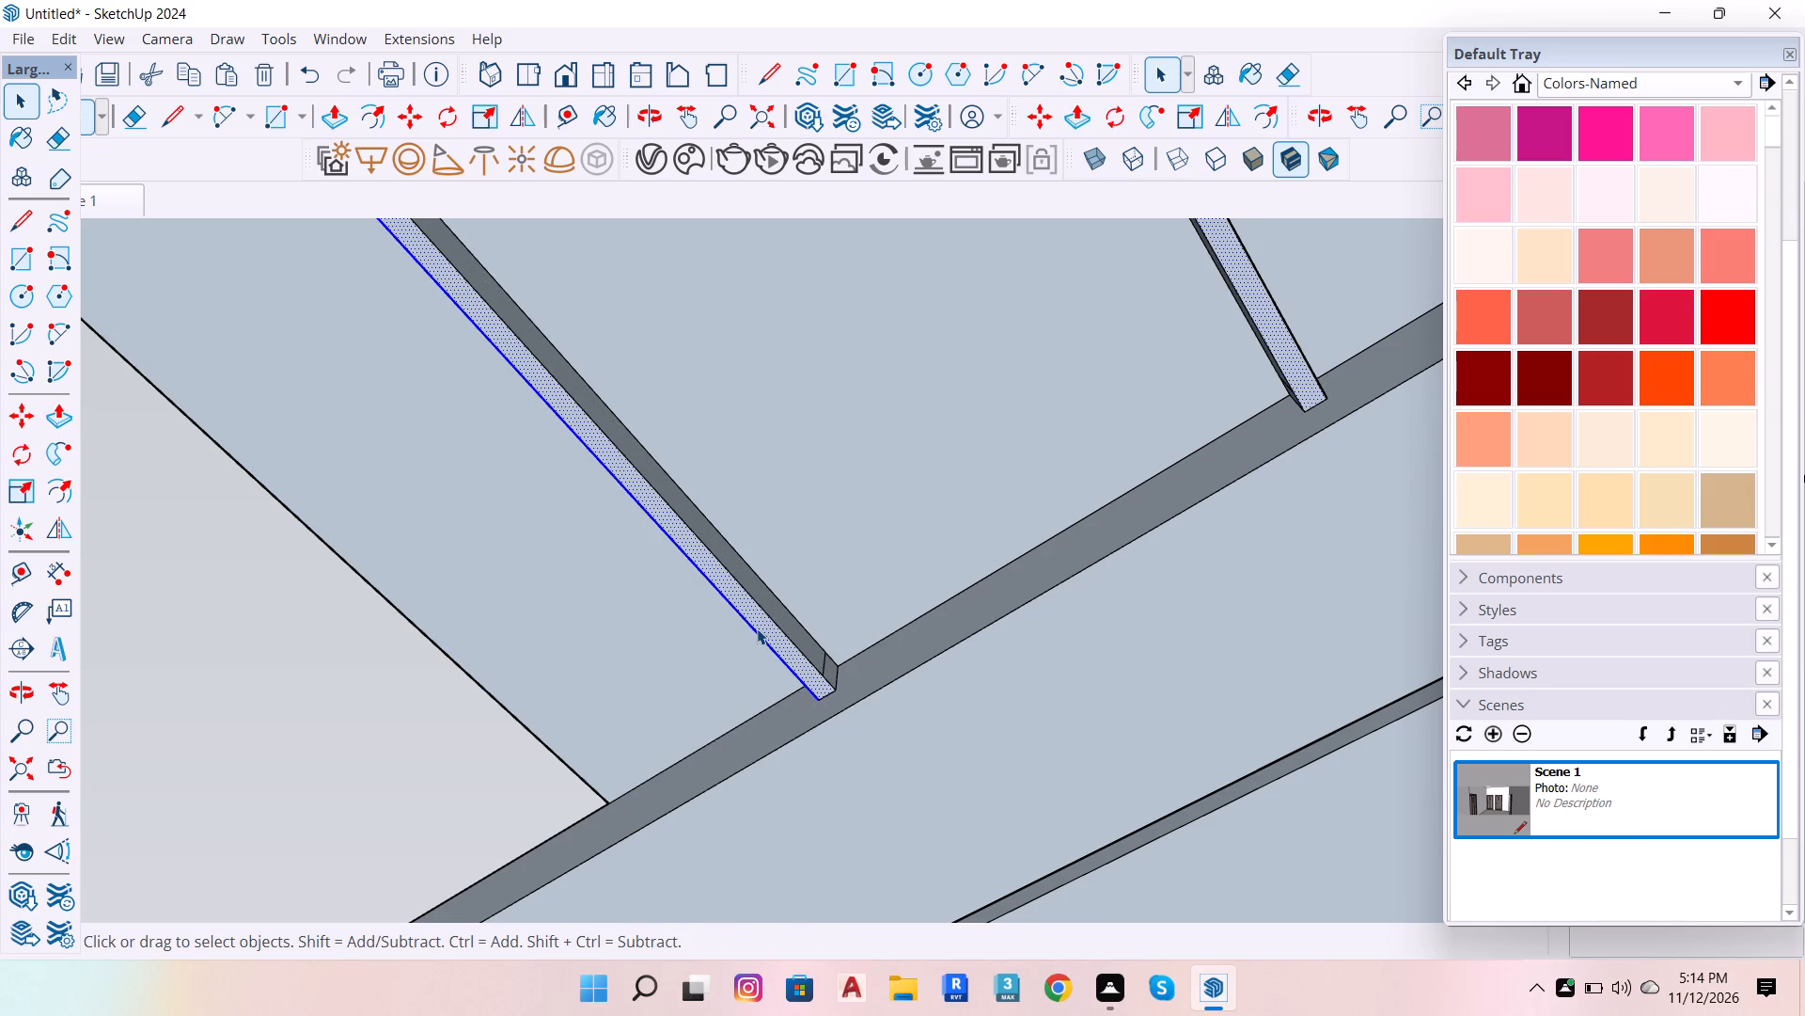
pyautogui.doubleClick(757, 628)
pyautogui.doubleClick(767, 627)
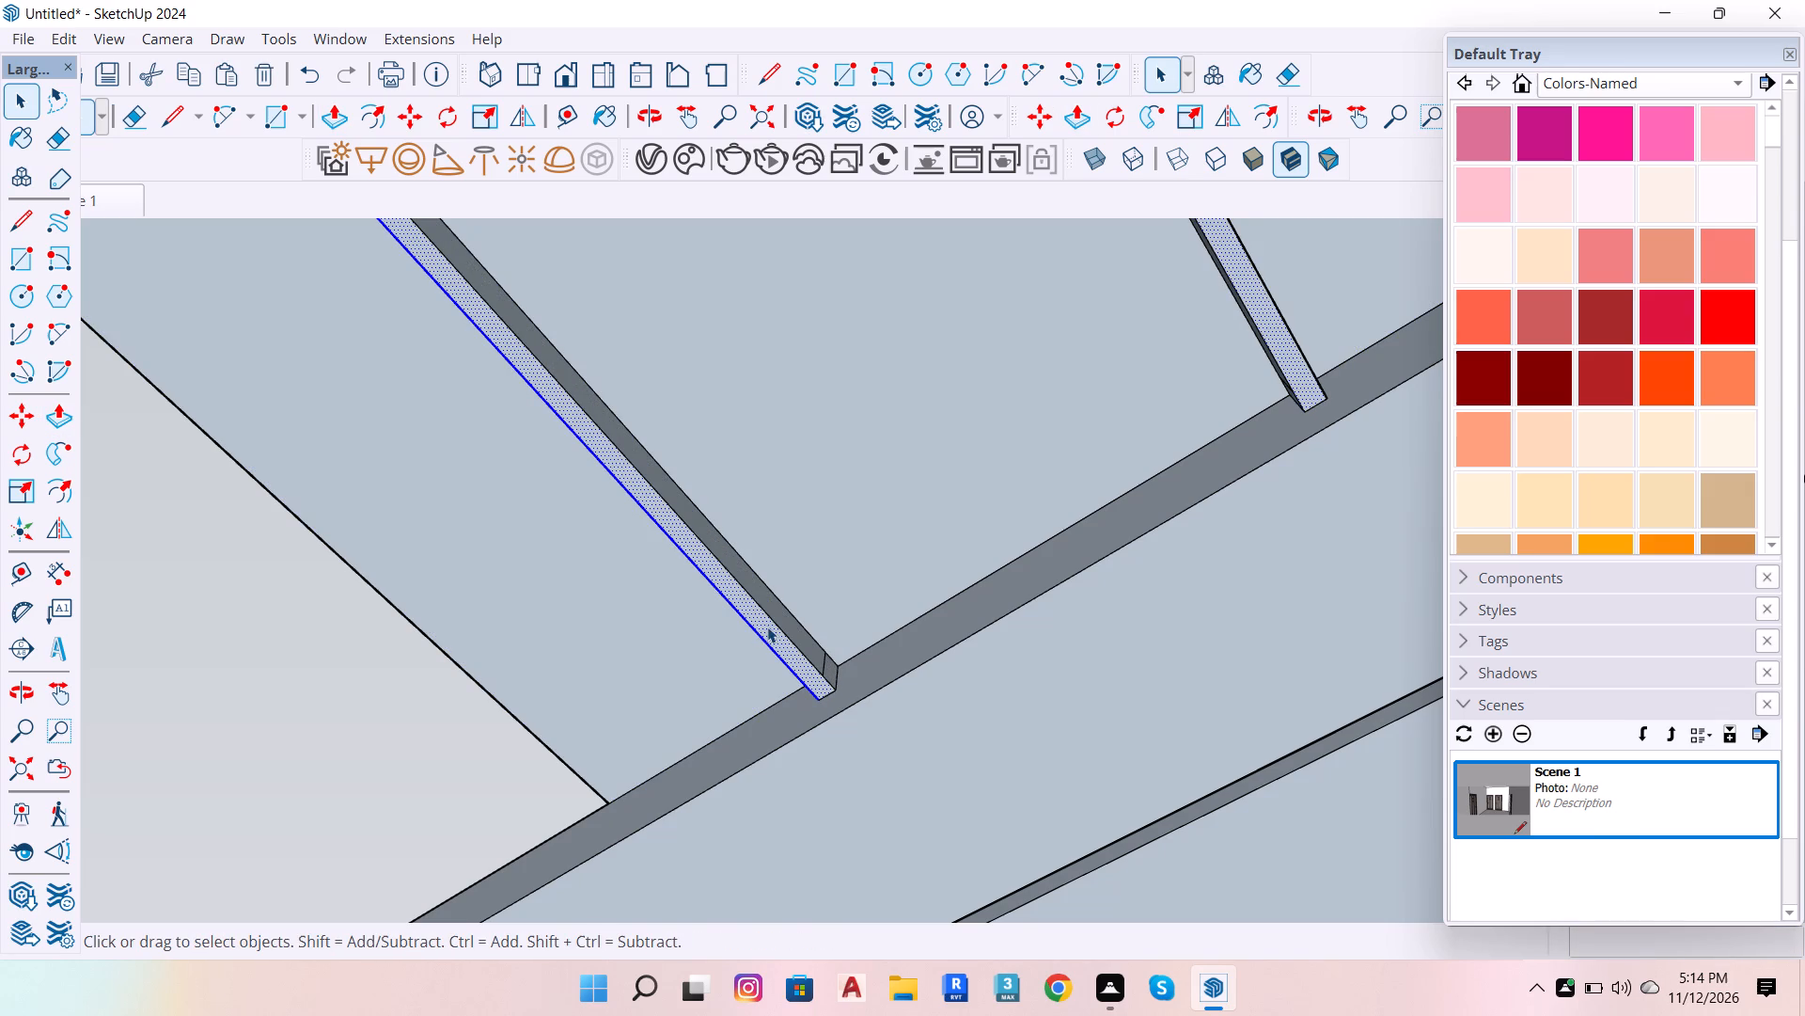
pyautogui.rightClick(767, 627)
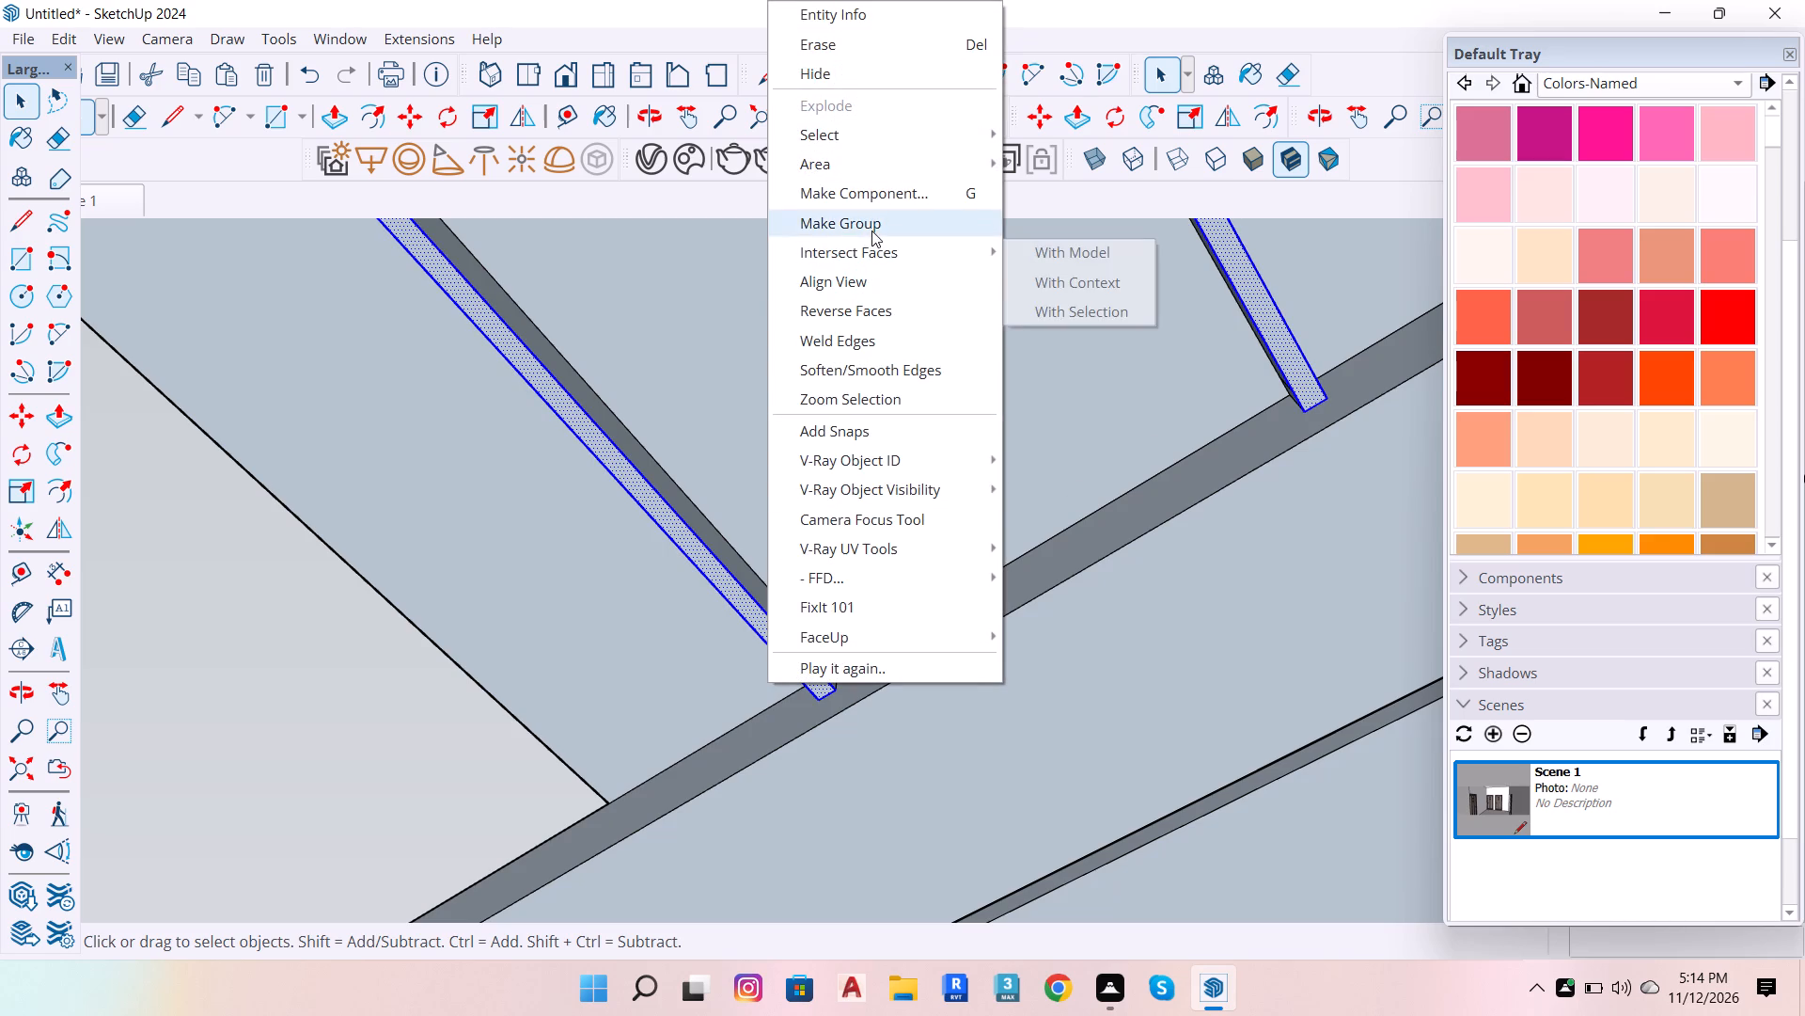
pyautogui.click(874, 229)
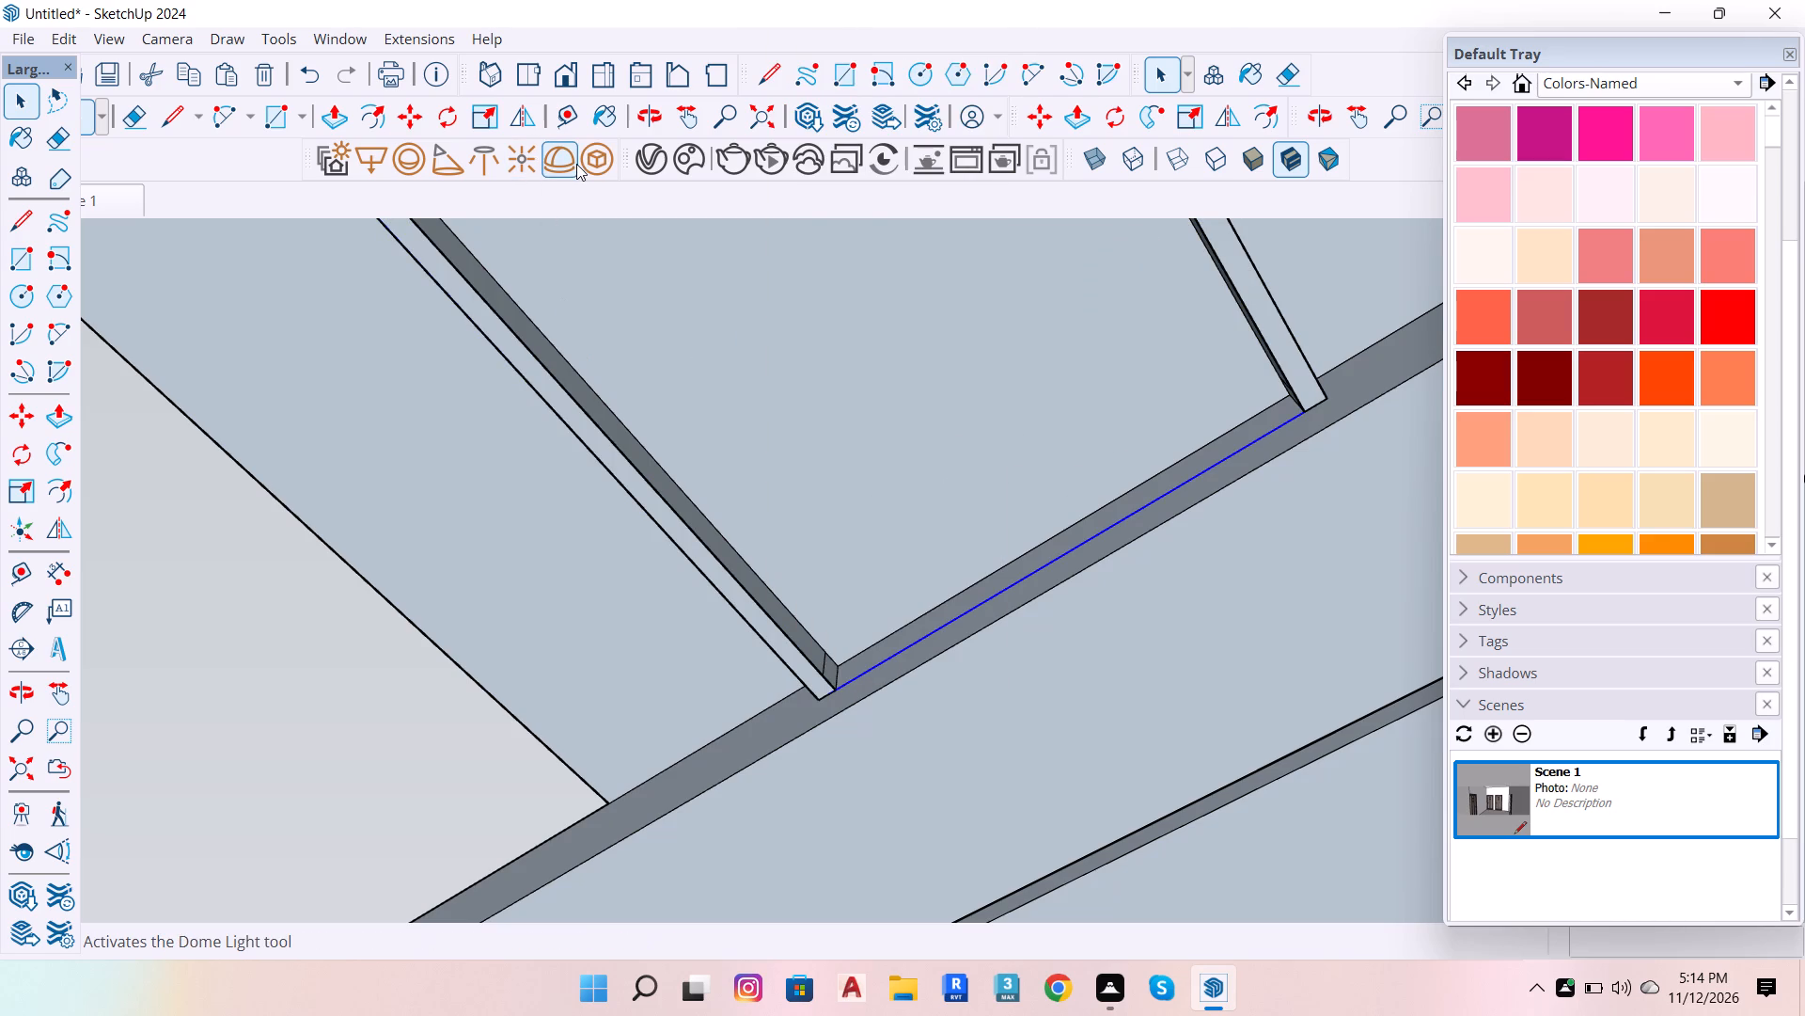
pyautogui.click(594, 159)
# Pull the narrow section's inner panel face out until it is flush with the main ceiling surface.
pyautogui.scroll(-7, 676, 522)
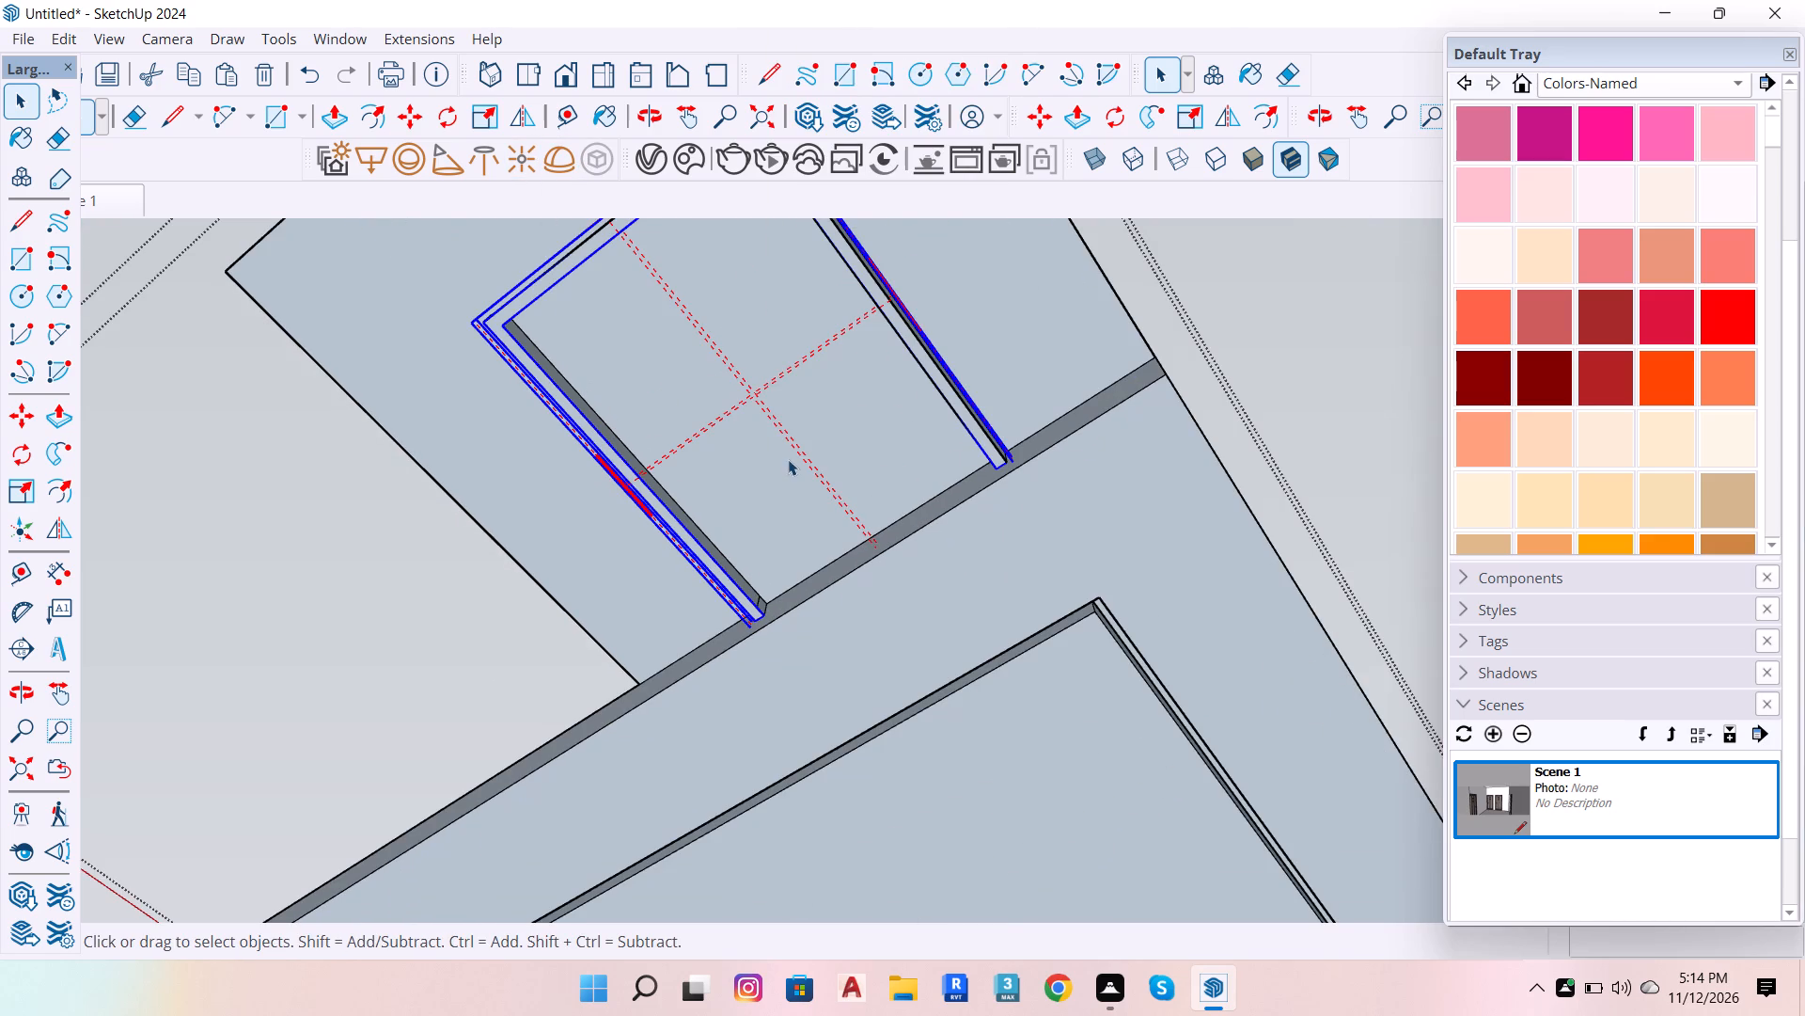
pyautogui.press('space')
pyautogui.click(777, 464)
pyautogui.press('p')
pyautogui.click(777, 464)
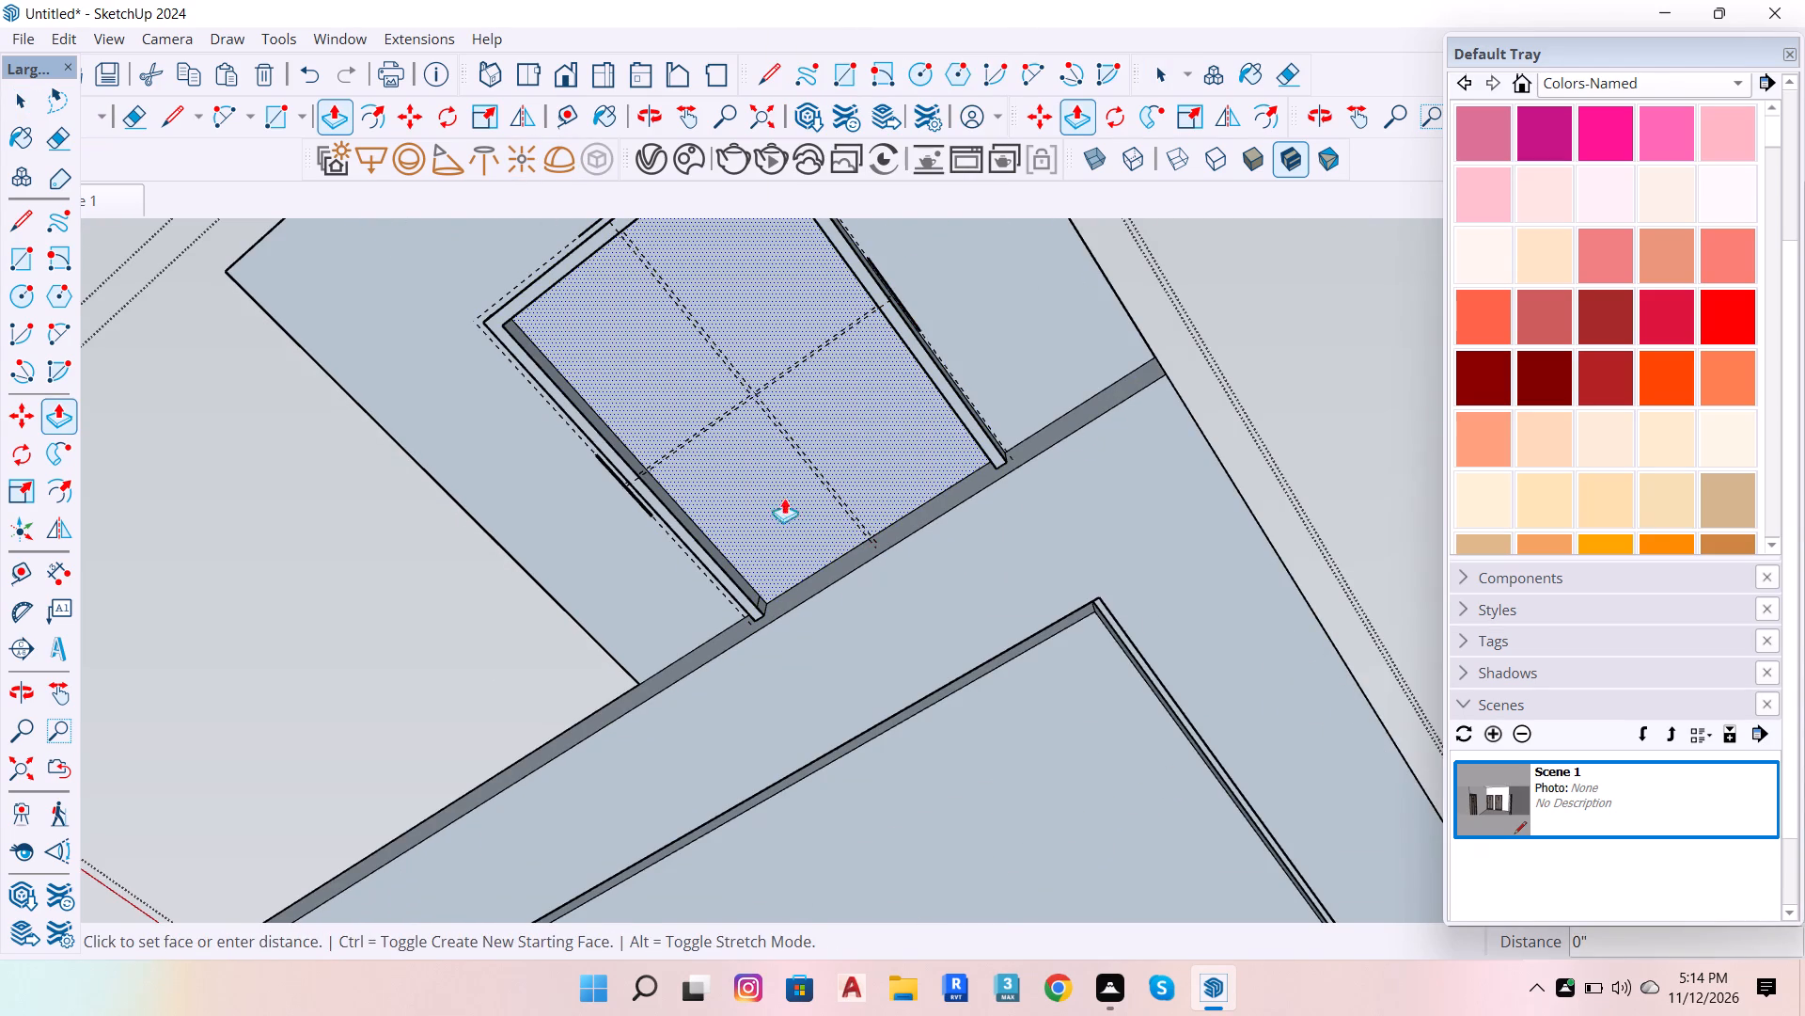
pyautogui.click(842, 560)
pyautogui.click(792, 677)
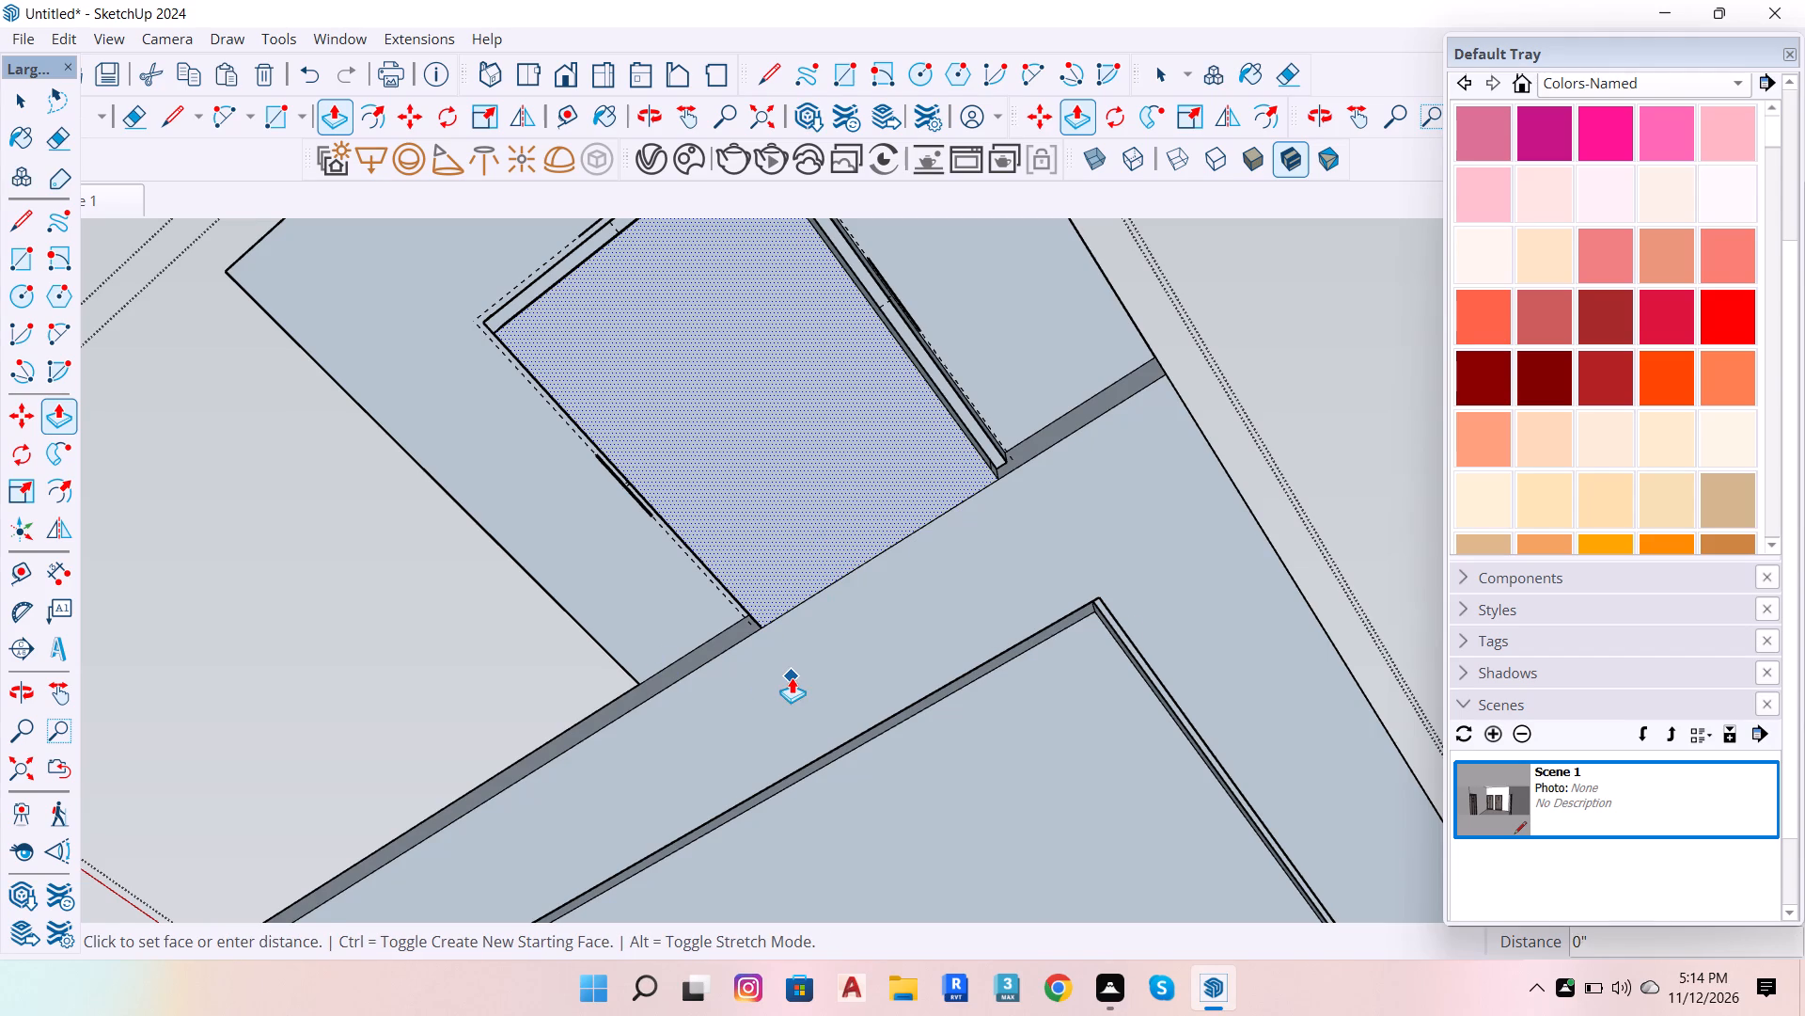
pyautogui.click(789, 608)
# Pull the face surrounding the U-shaped strip out 4", flush with the main ceiling, and exit the ceiling group.
pyautogui.press('space')
pyautogui.click(602, 595)
pyautogui.press('p')
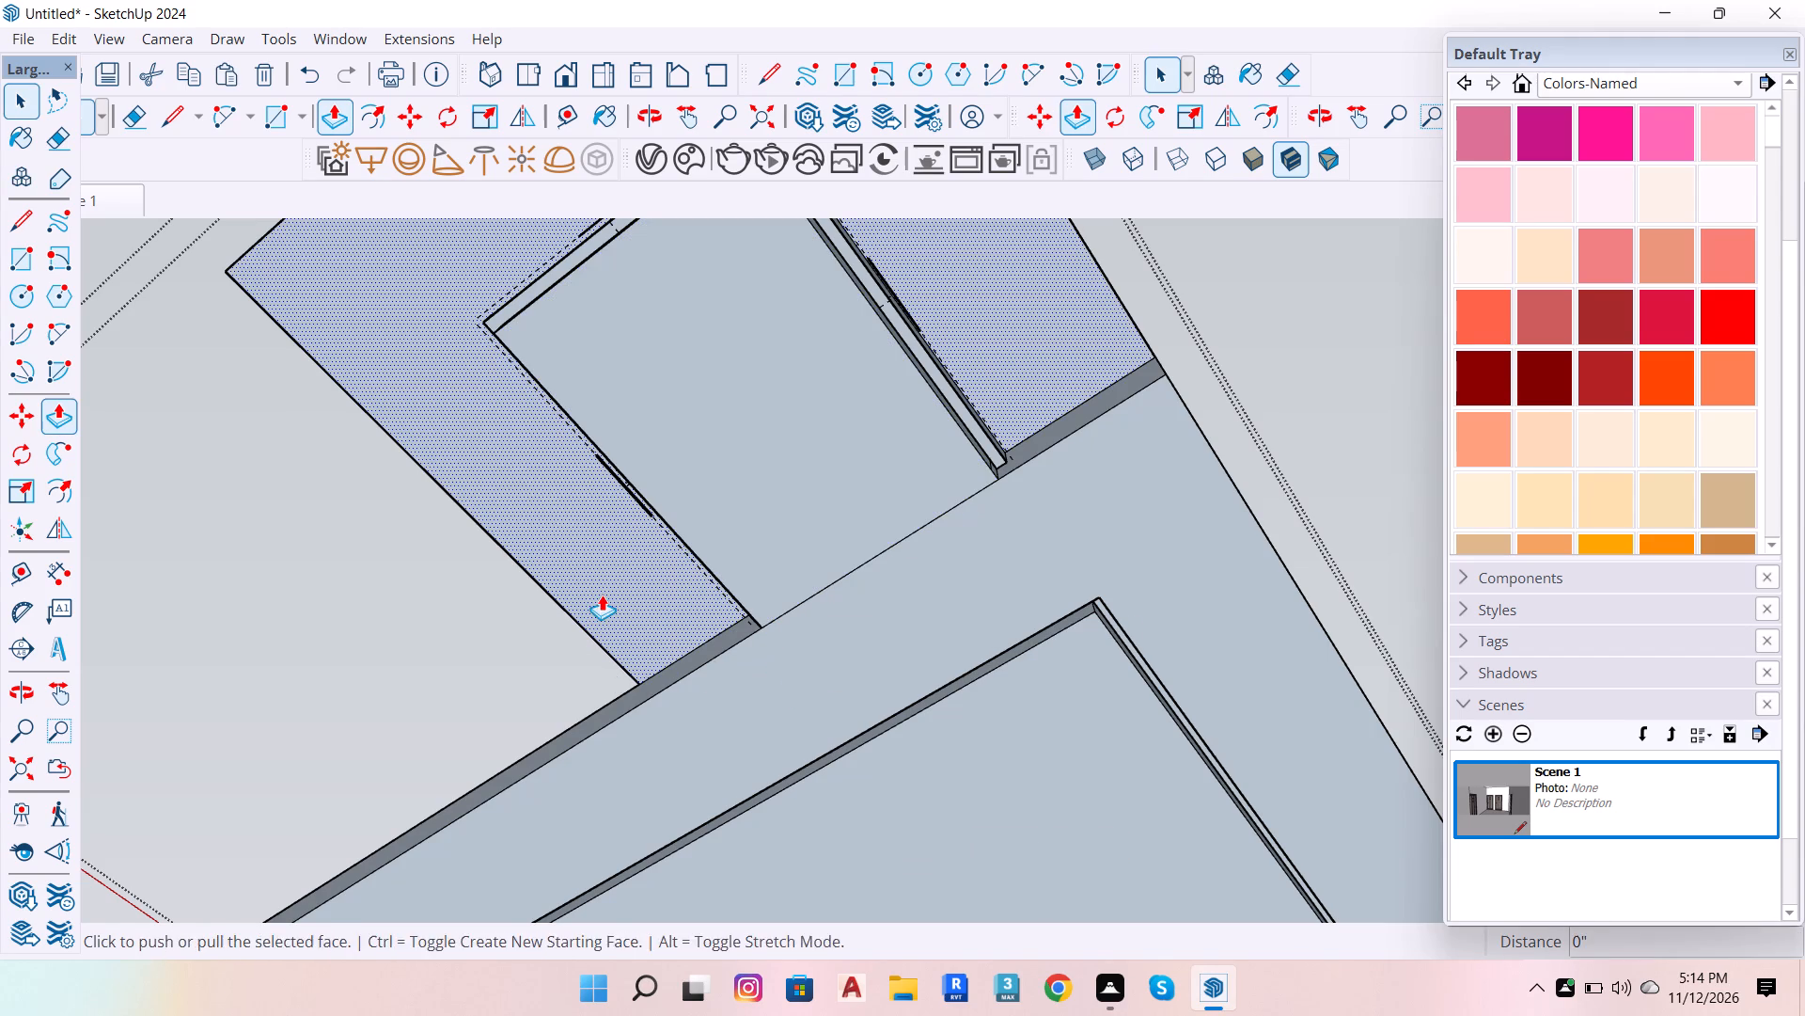
pyautogui.click(602, 595)
pyautogui.click(706, 675)
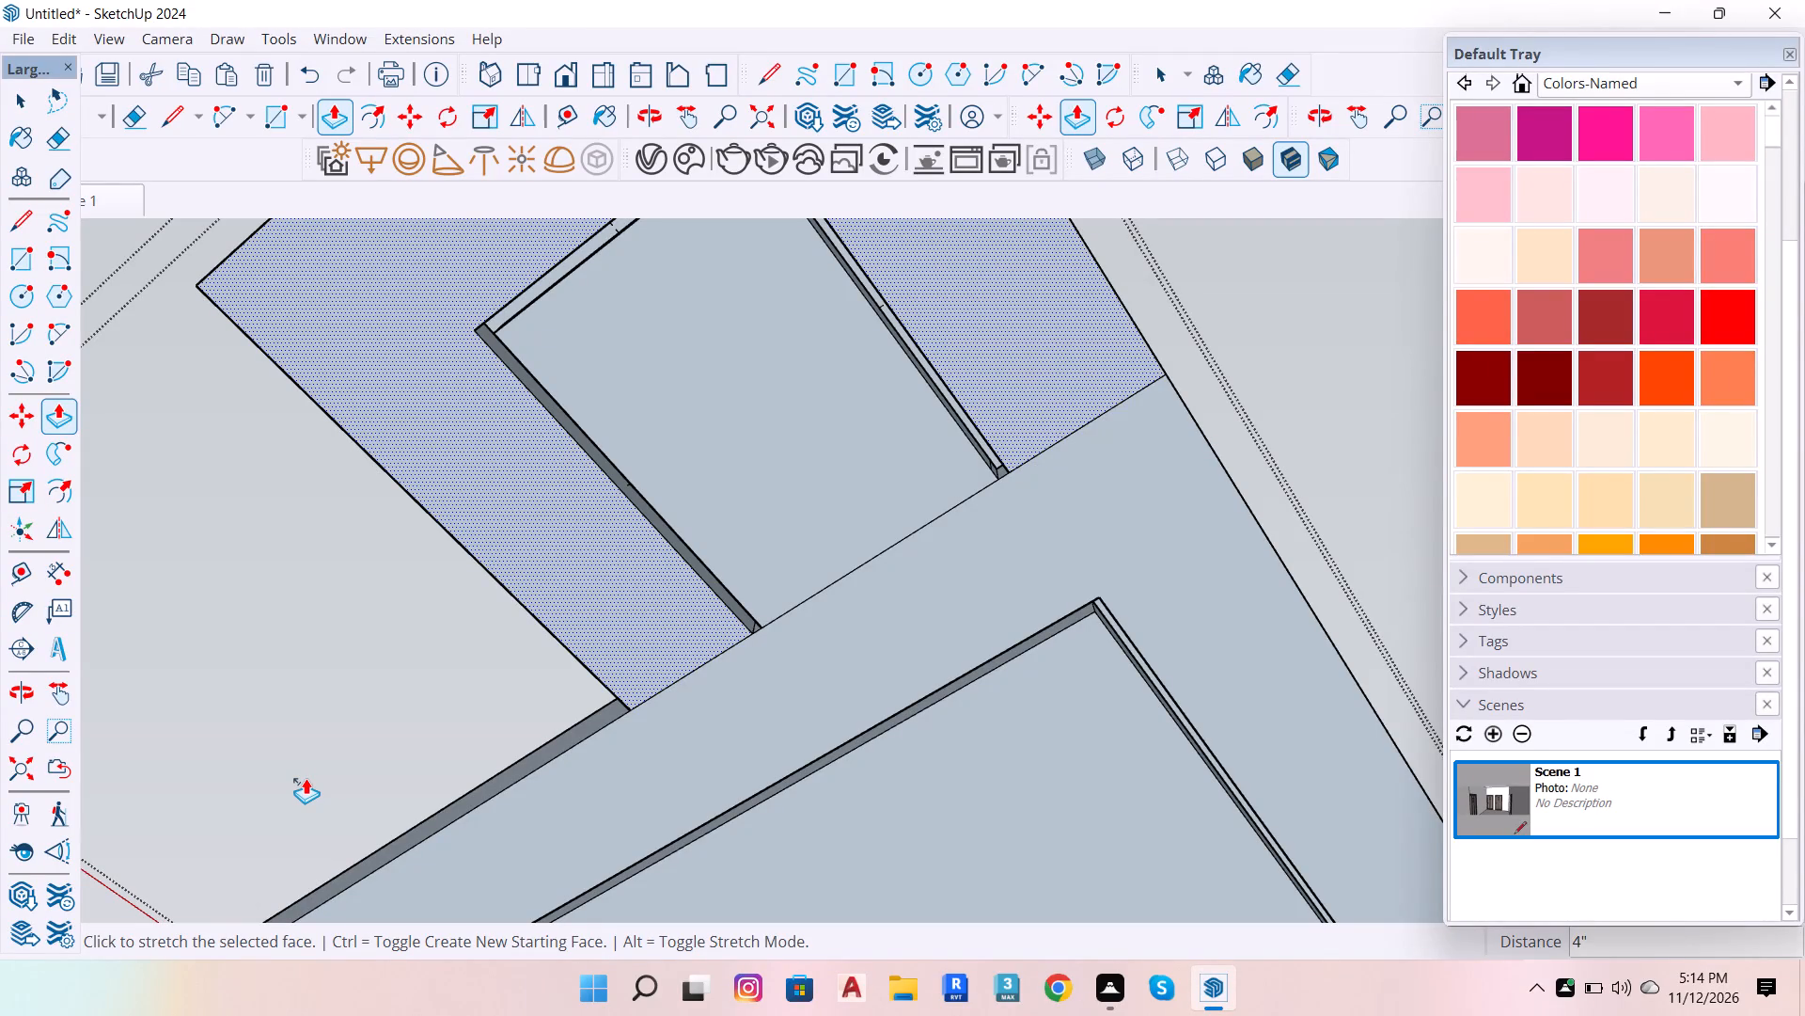
pyautogui.scroll(-7, 475, 736)
pyautogui.press('space')
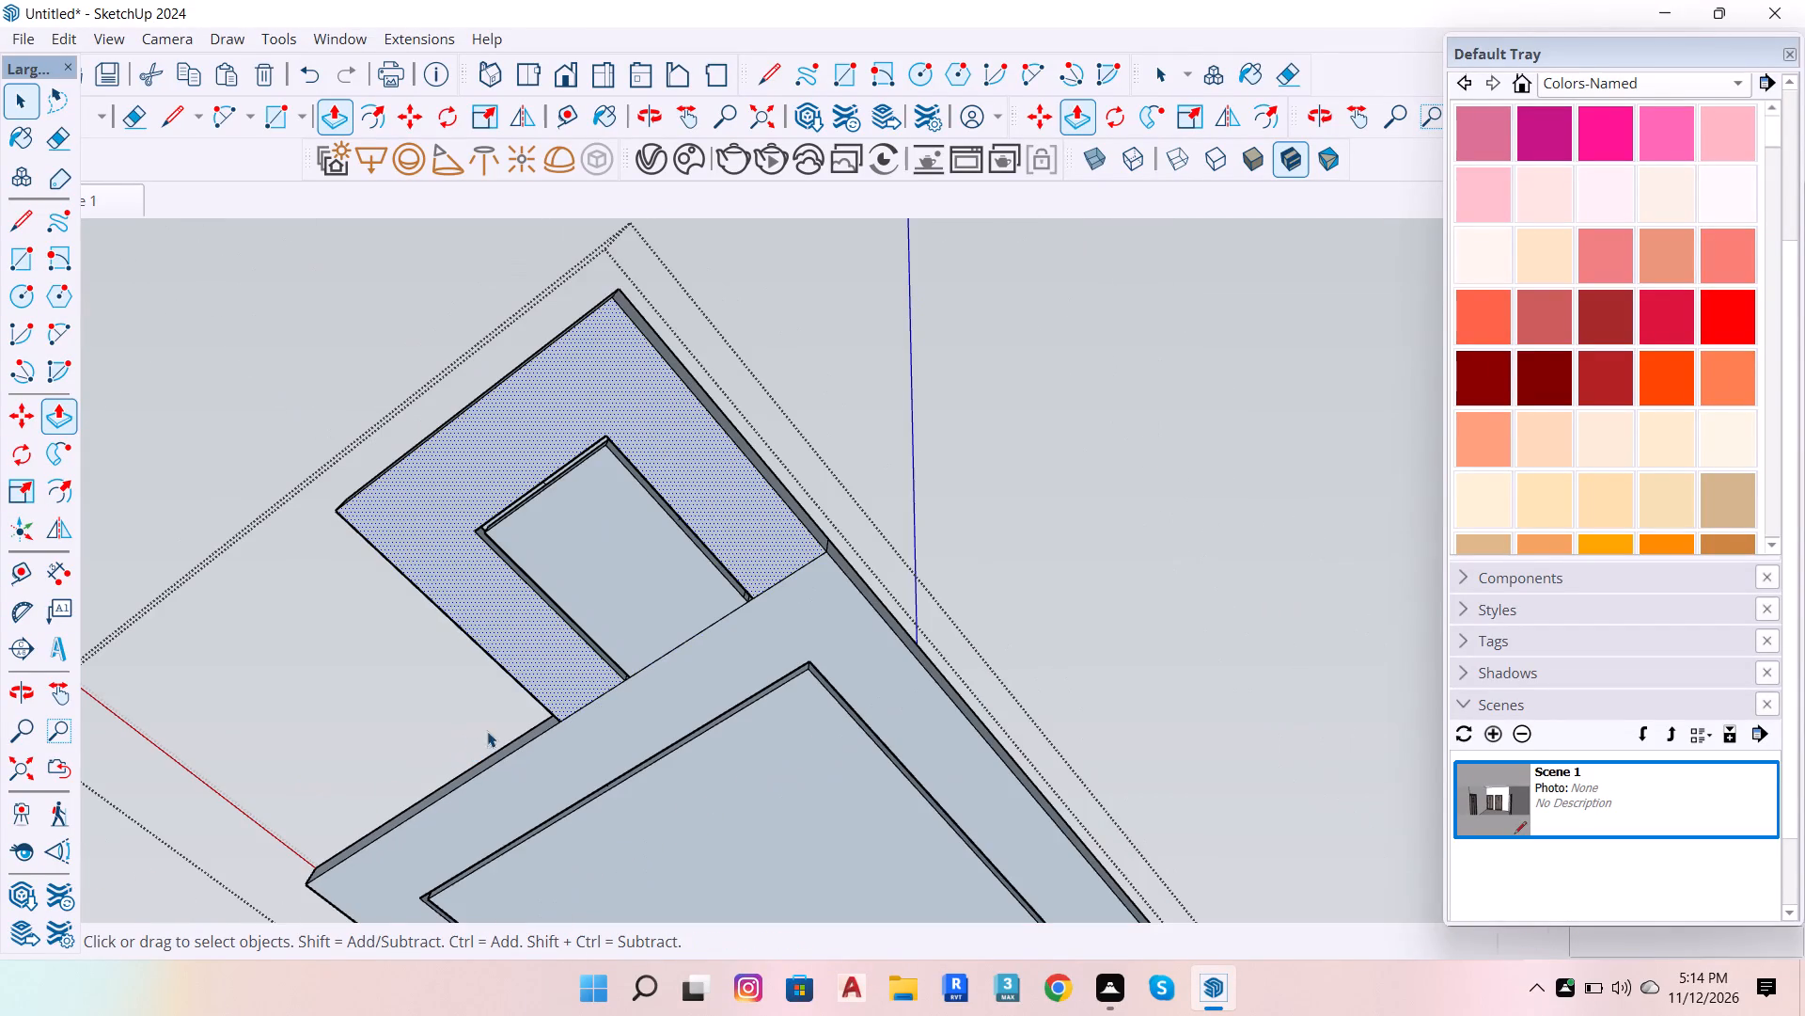
pyautogui.click(951, 451)
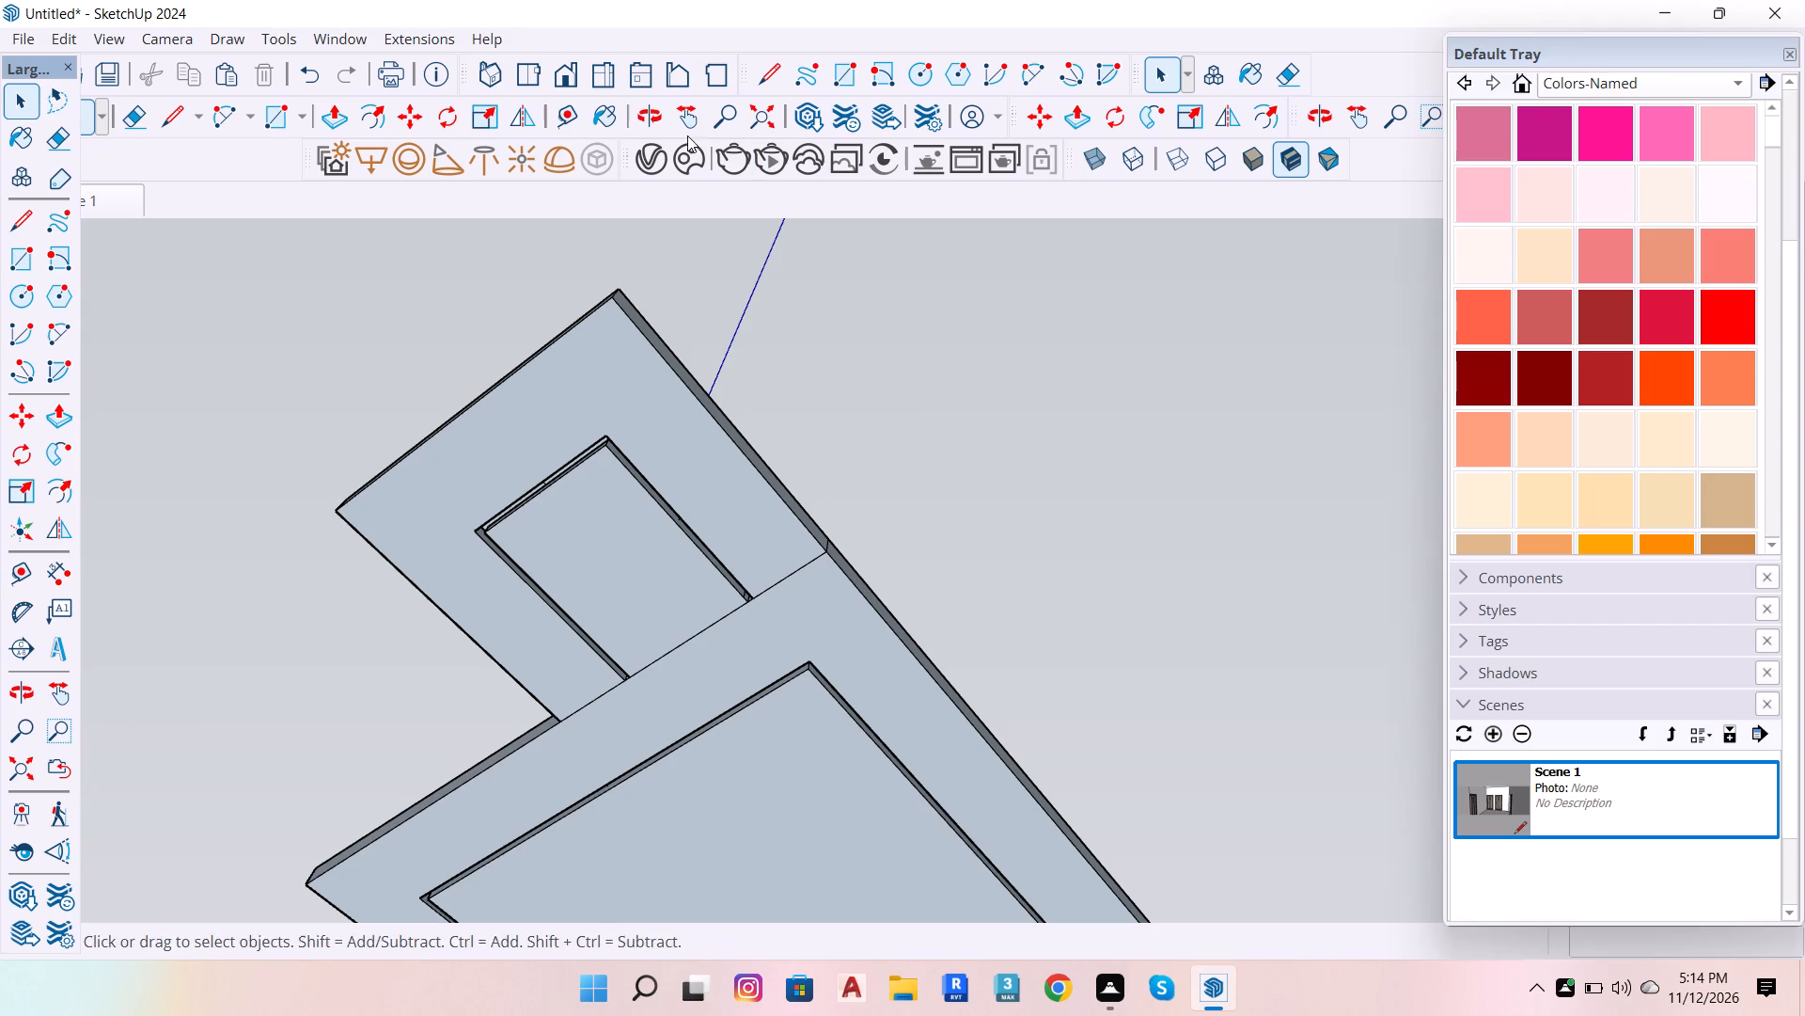
# Set Mesh Light#1's intensity to 1500 in the V-Ray Asset Editor and close the editor.
pyautogui.click(661, 159)
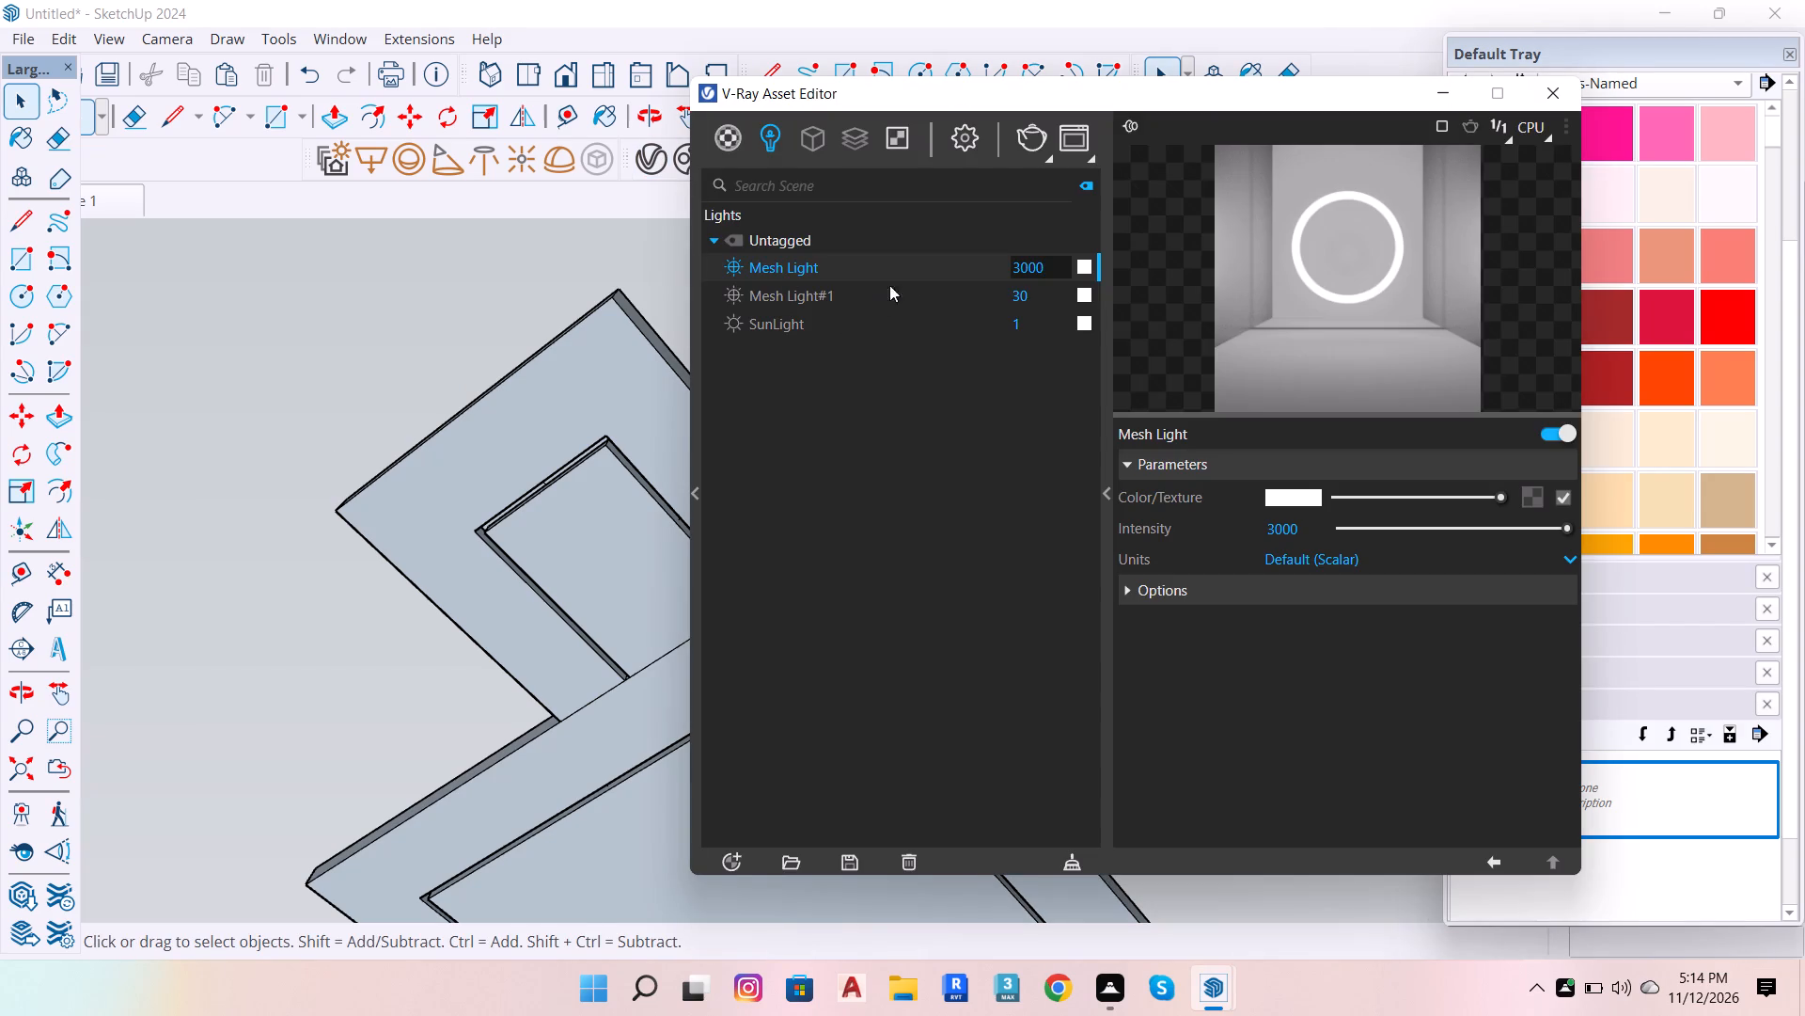
pyautogui.click(1035, 294)
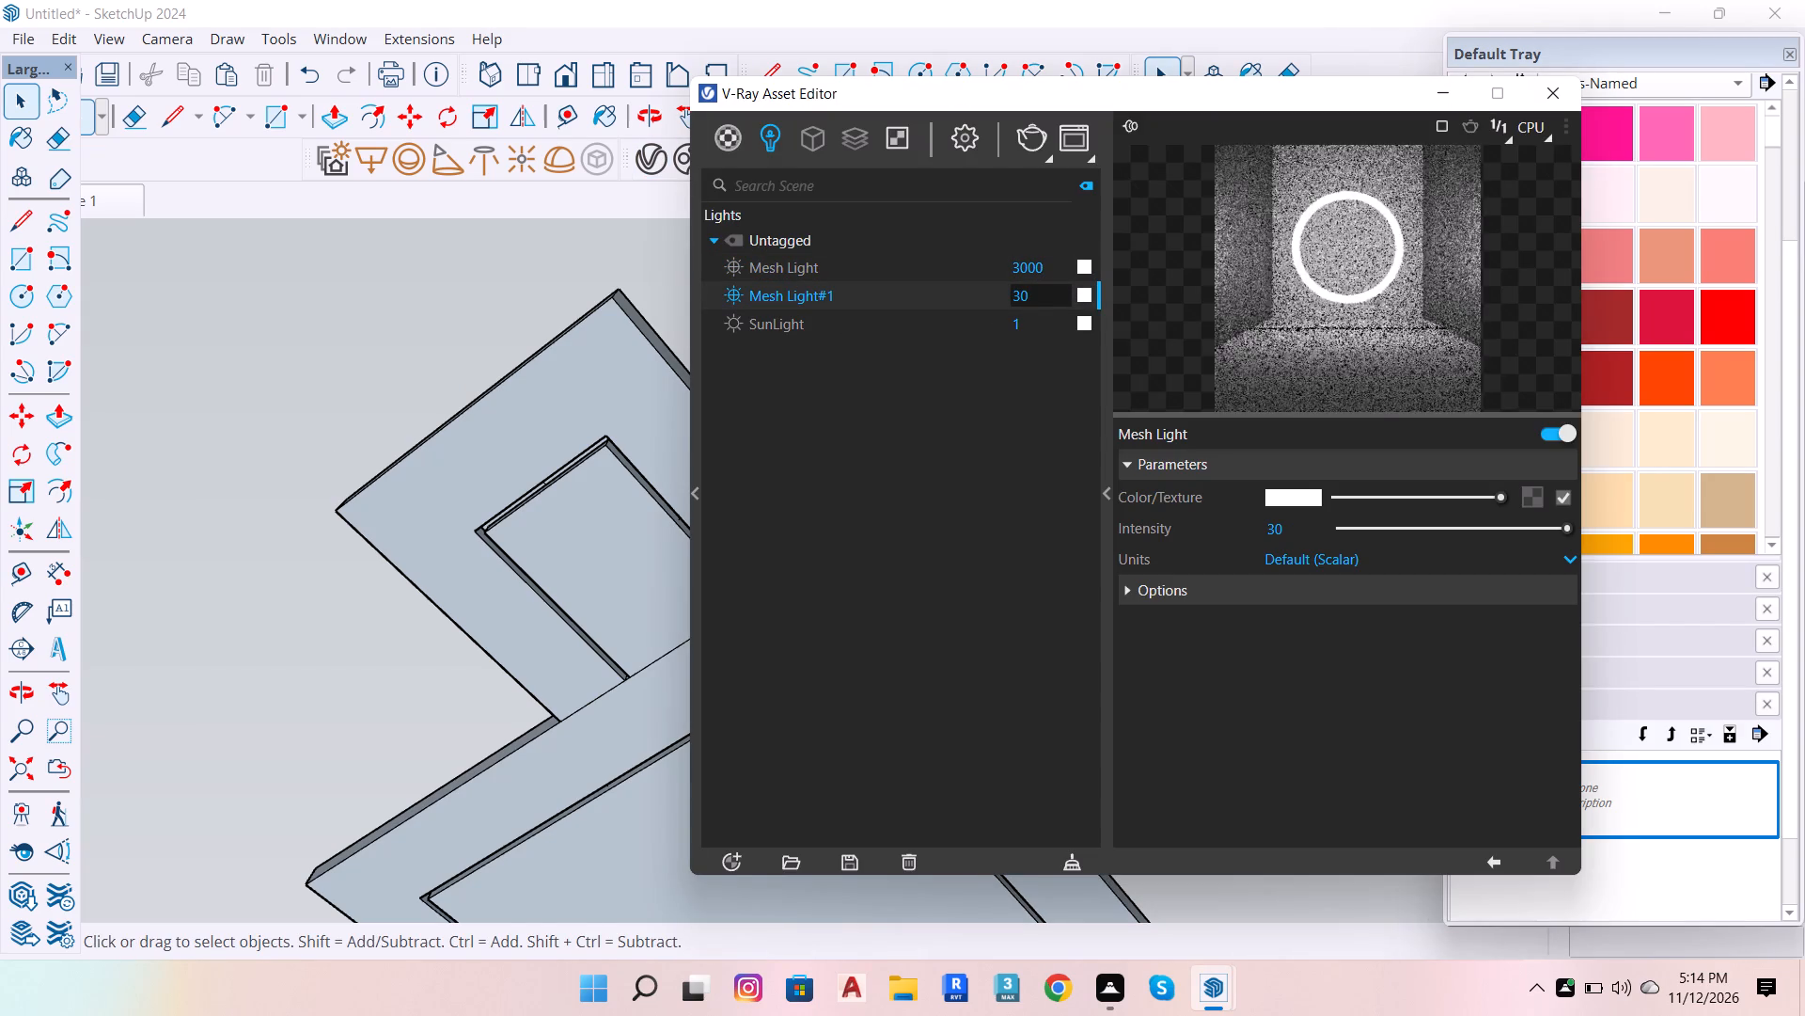
pyautogui.press('BackSpace')
pyautogui.press('BackSpace')
pyautogui.press('BackSpace')
pyautogui.press('BackSpace')
pyautogui.press('BackSpace')
pyautogui.press('BackSpace')
pyautogui.press('BackSpace')
pyautogui.press('BackSpace')
pyautogui.press('BackSpace')
pyautogui.press('2')
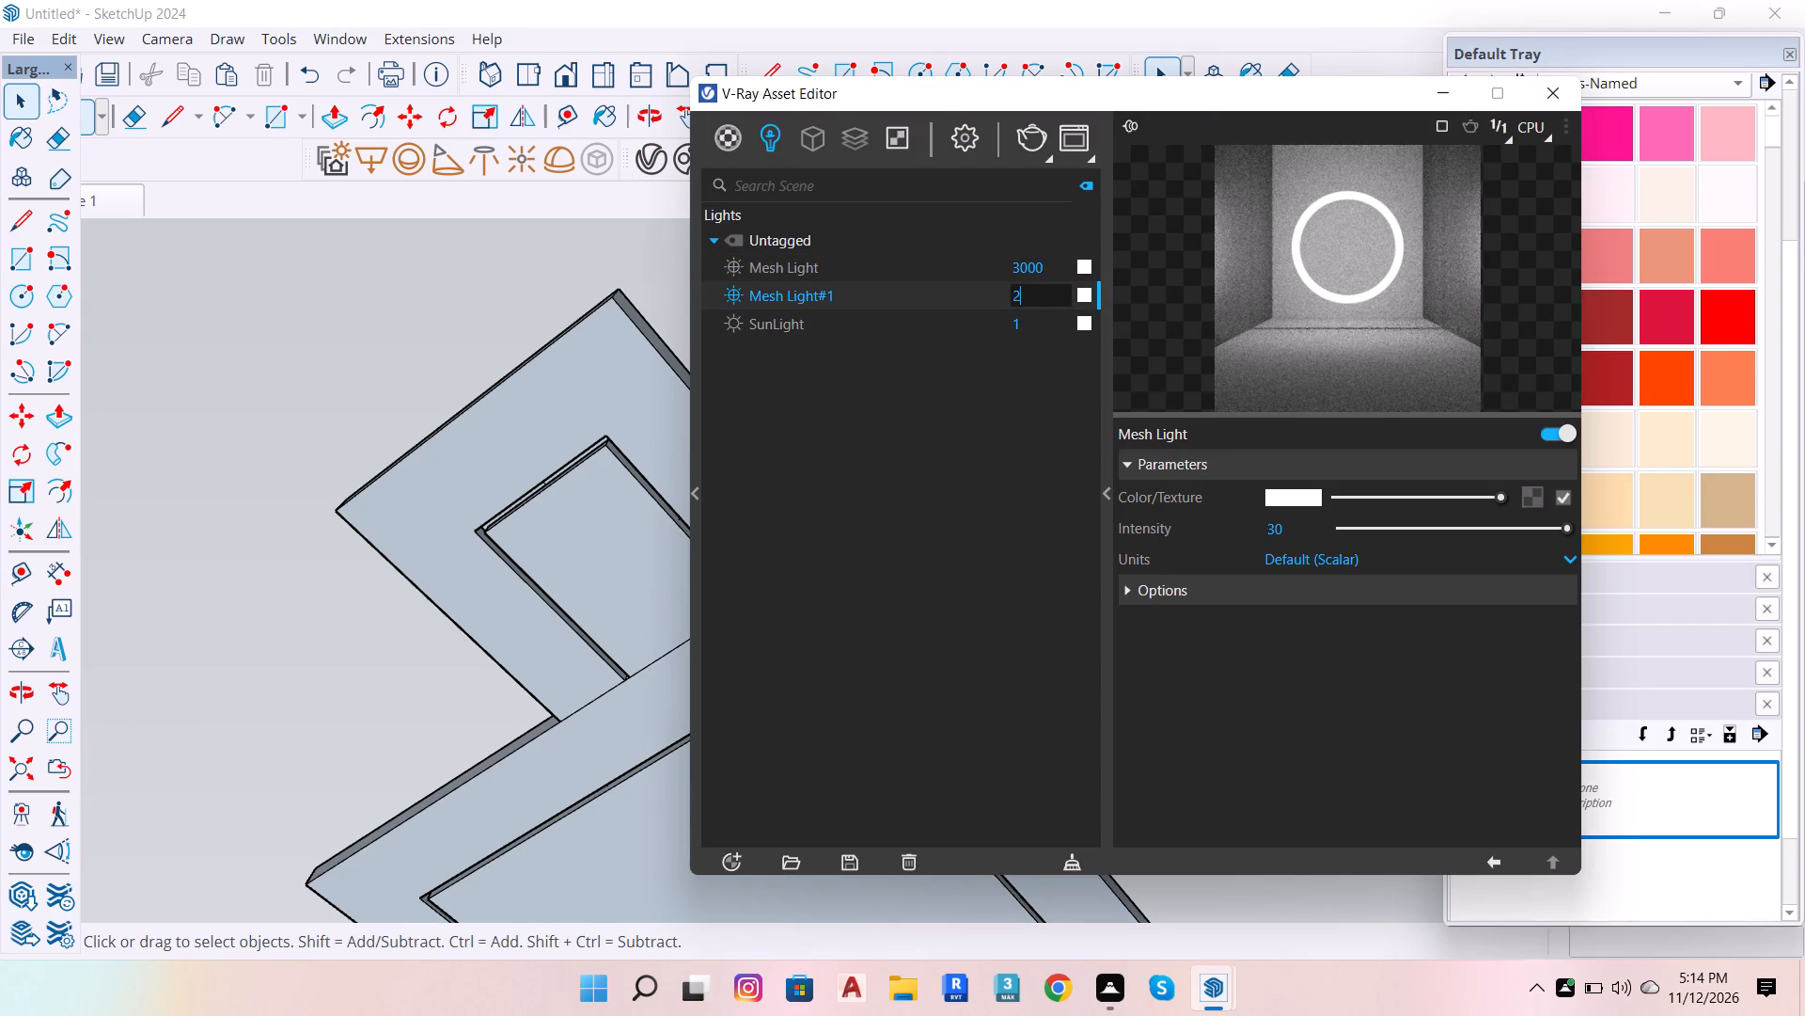
pyautogui.press('0')
pyautogui.press('0')
pyautogui.press('BackSpace')
pyautogui.press('BackSpace')
pyautogui.press('BackSpace')
pyautogui.press('1')
pyautogui.press('5')
pyautogui.press('0')
pyautogui.press('0')
pyautogui.click(1573, 103)
# Inspect the hall ceiling group from its lit underside around to its recessed back beside the house.
pyautogui.scroll(-7, 820, 513)
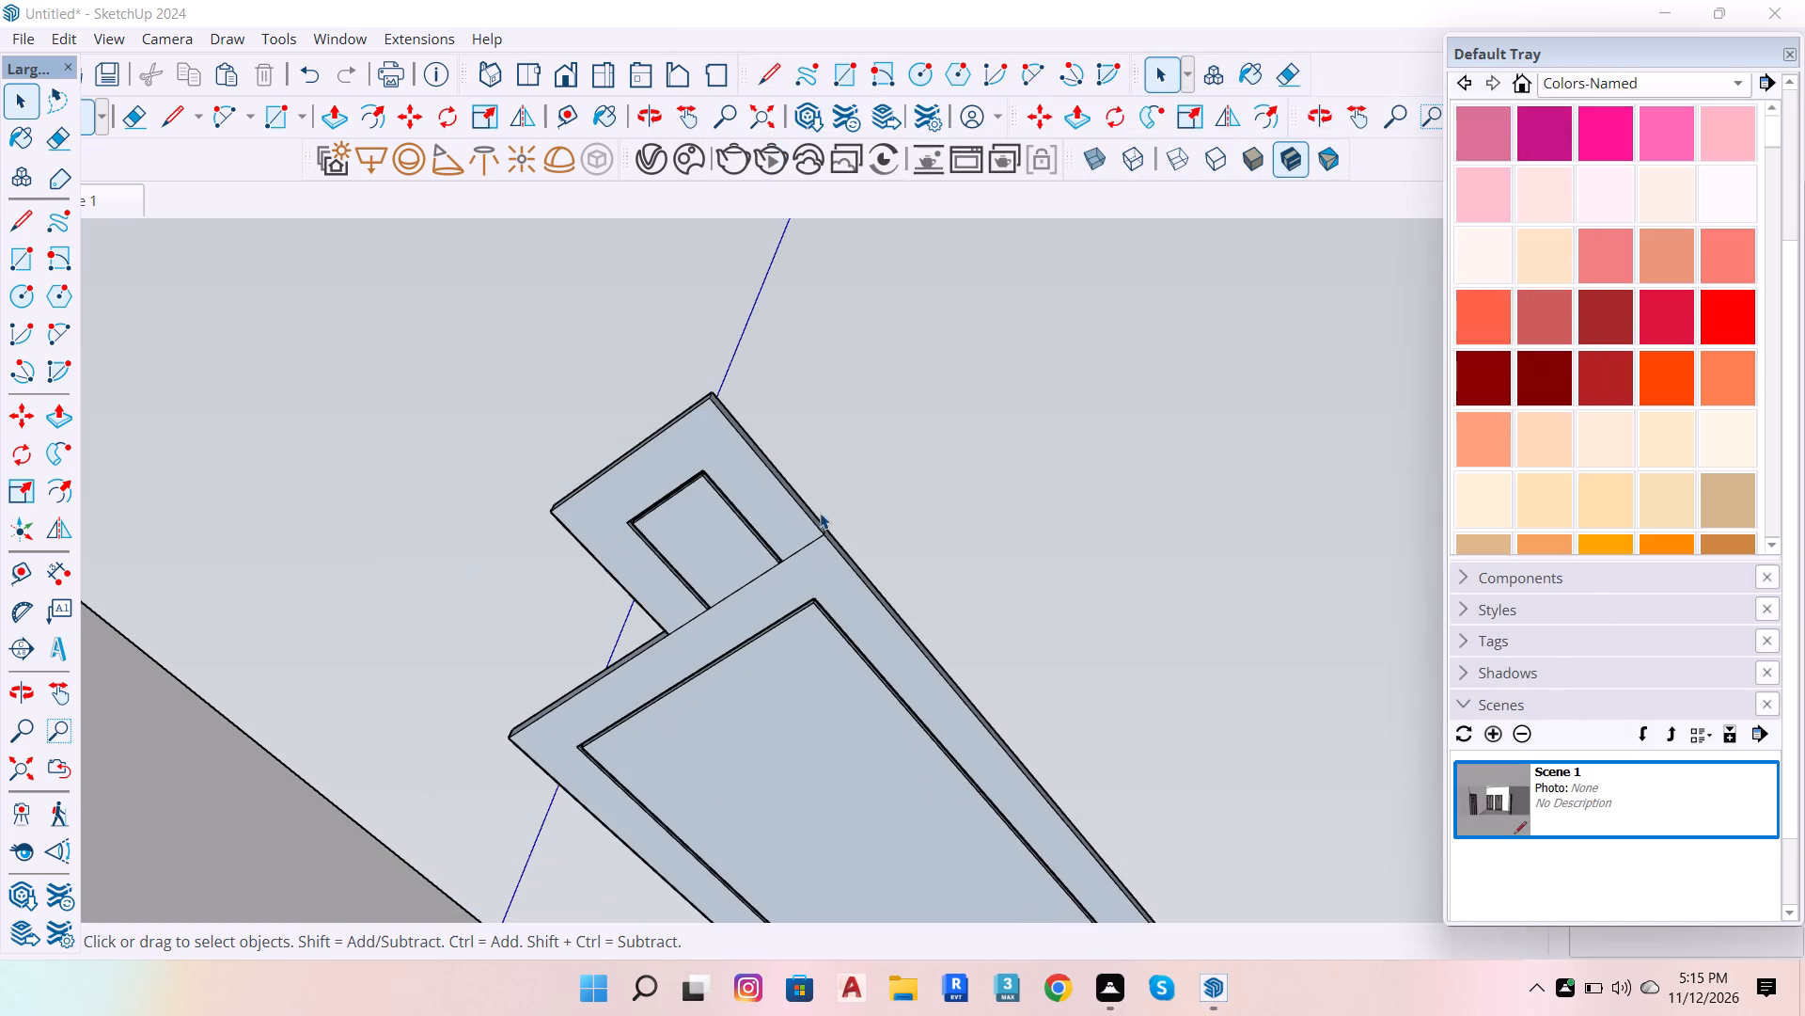
pyautogui.click(882, 477)
pyautogui.press('space')
pyautogui.scroll(5, 796, 561)
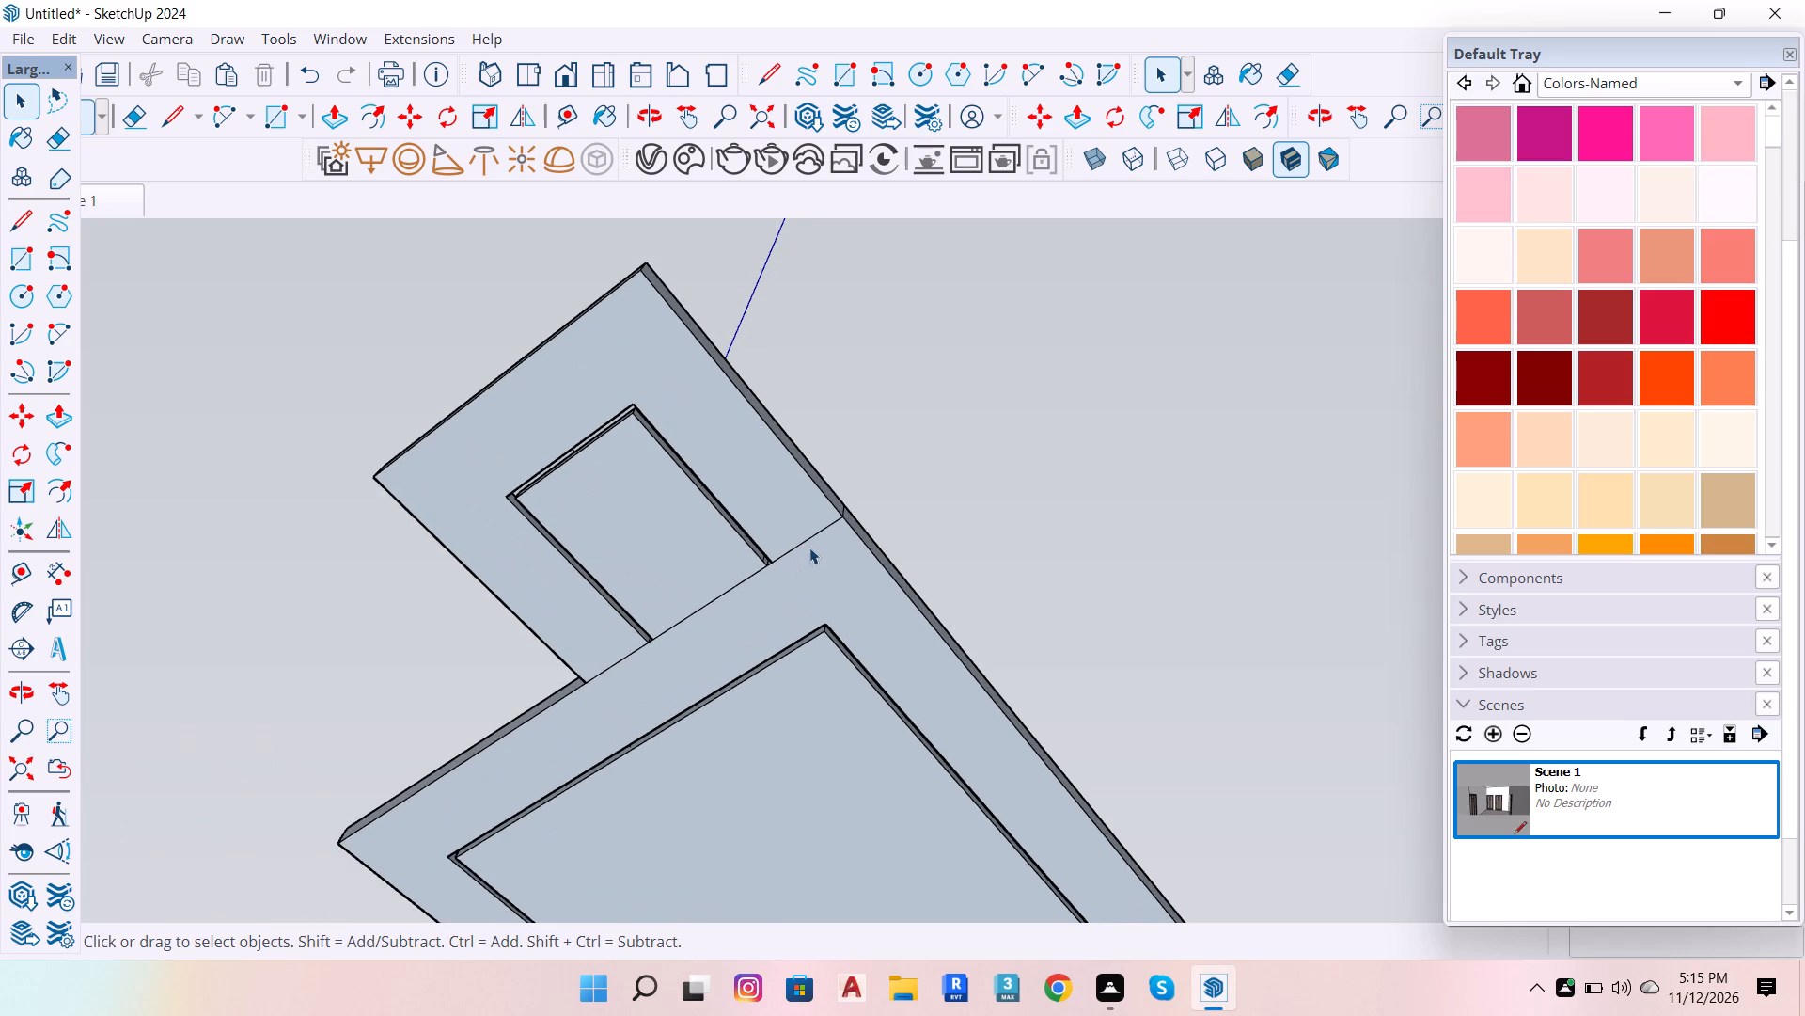
pyautogui.click(812, 533)
pyautogui.click(812, 533)
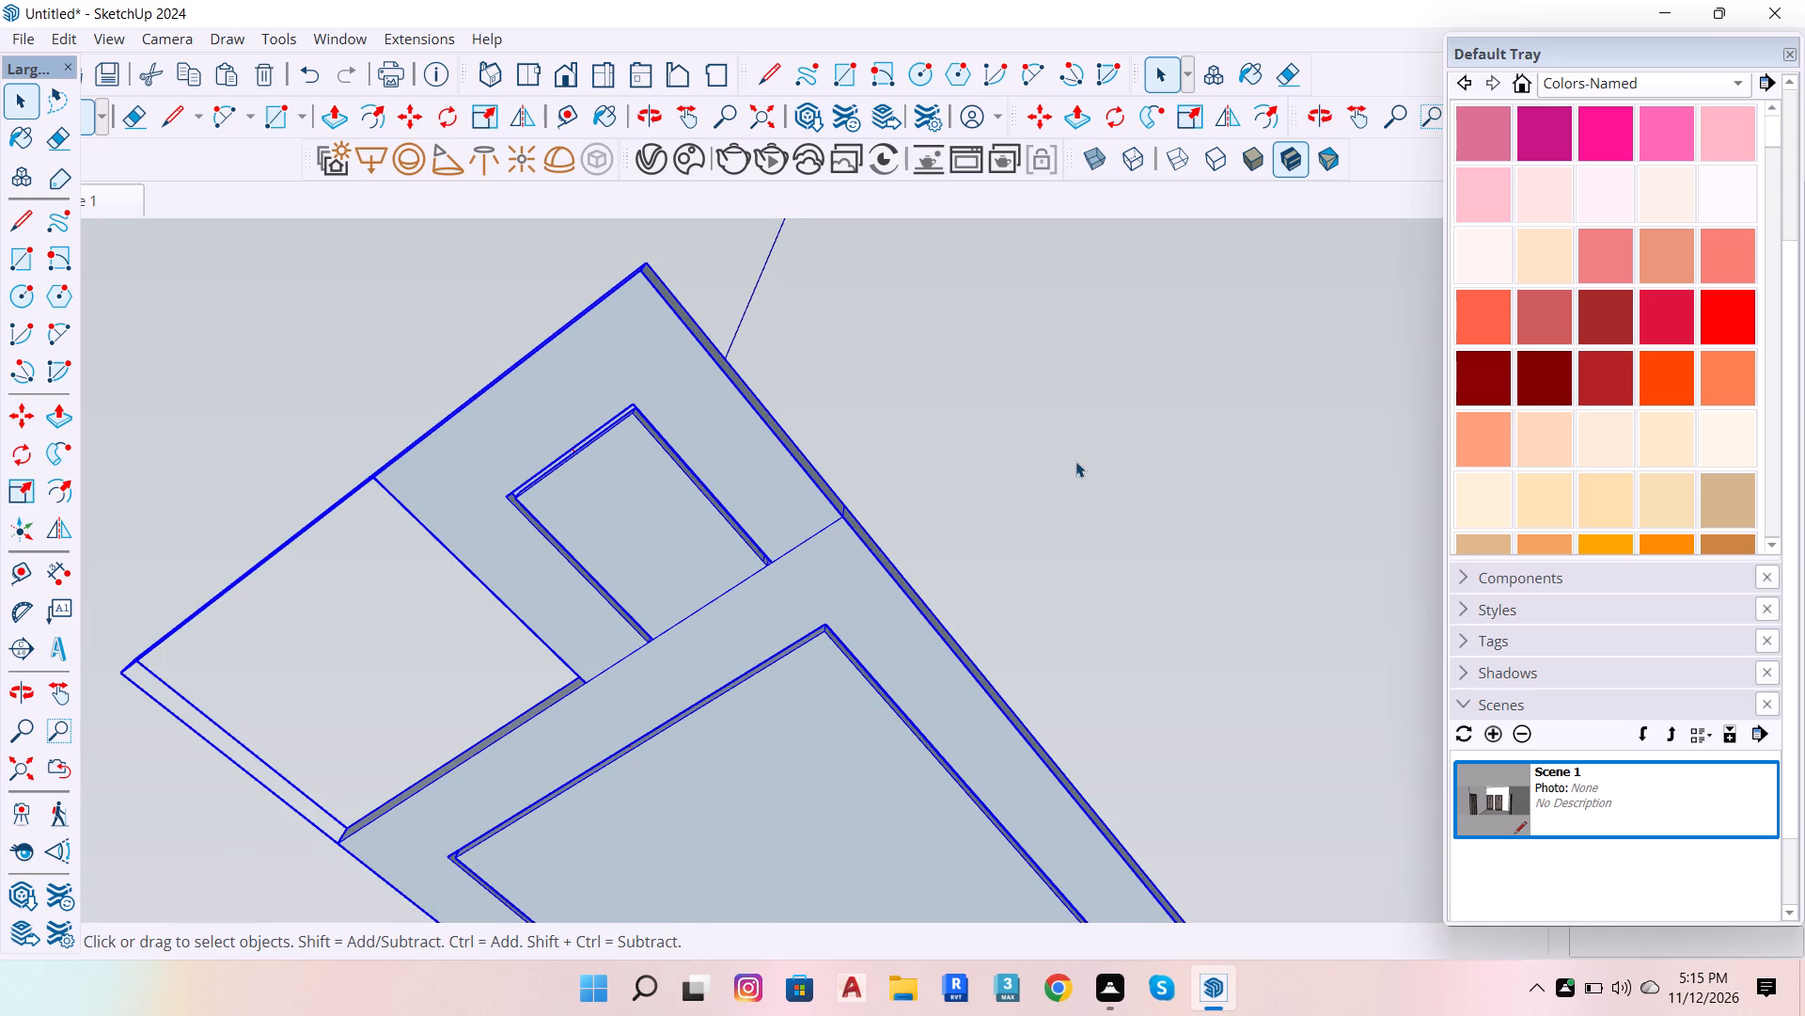
pyautogui.doubleClick(1075, 461)
pyautogui.scroll(-7, 819, 580)
pyautogui.press('o')
pyautogui.moveTo(796, 573); pyautogui.dragTo(814, 650)
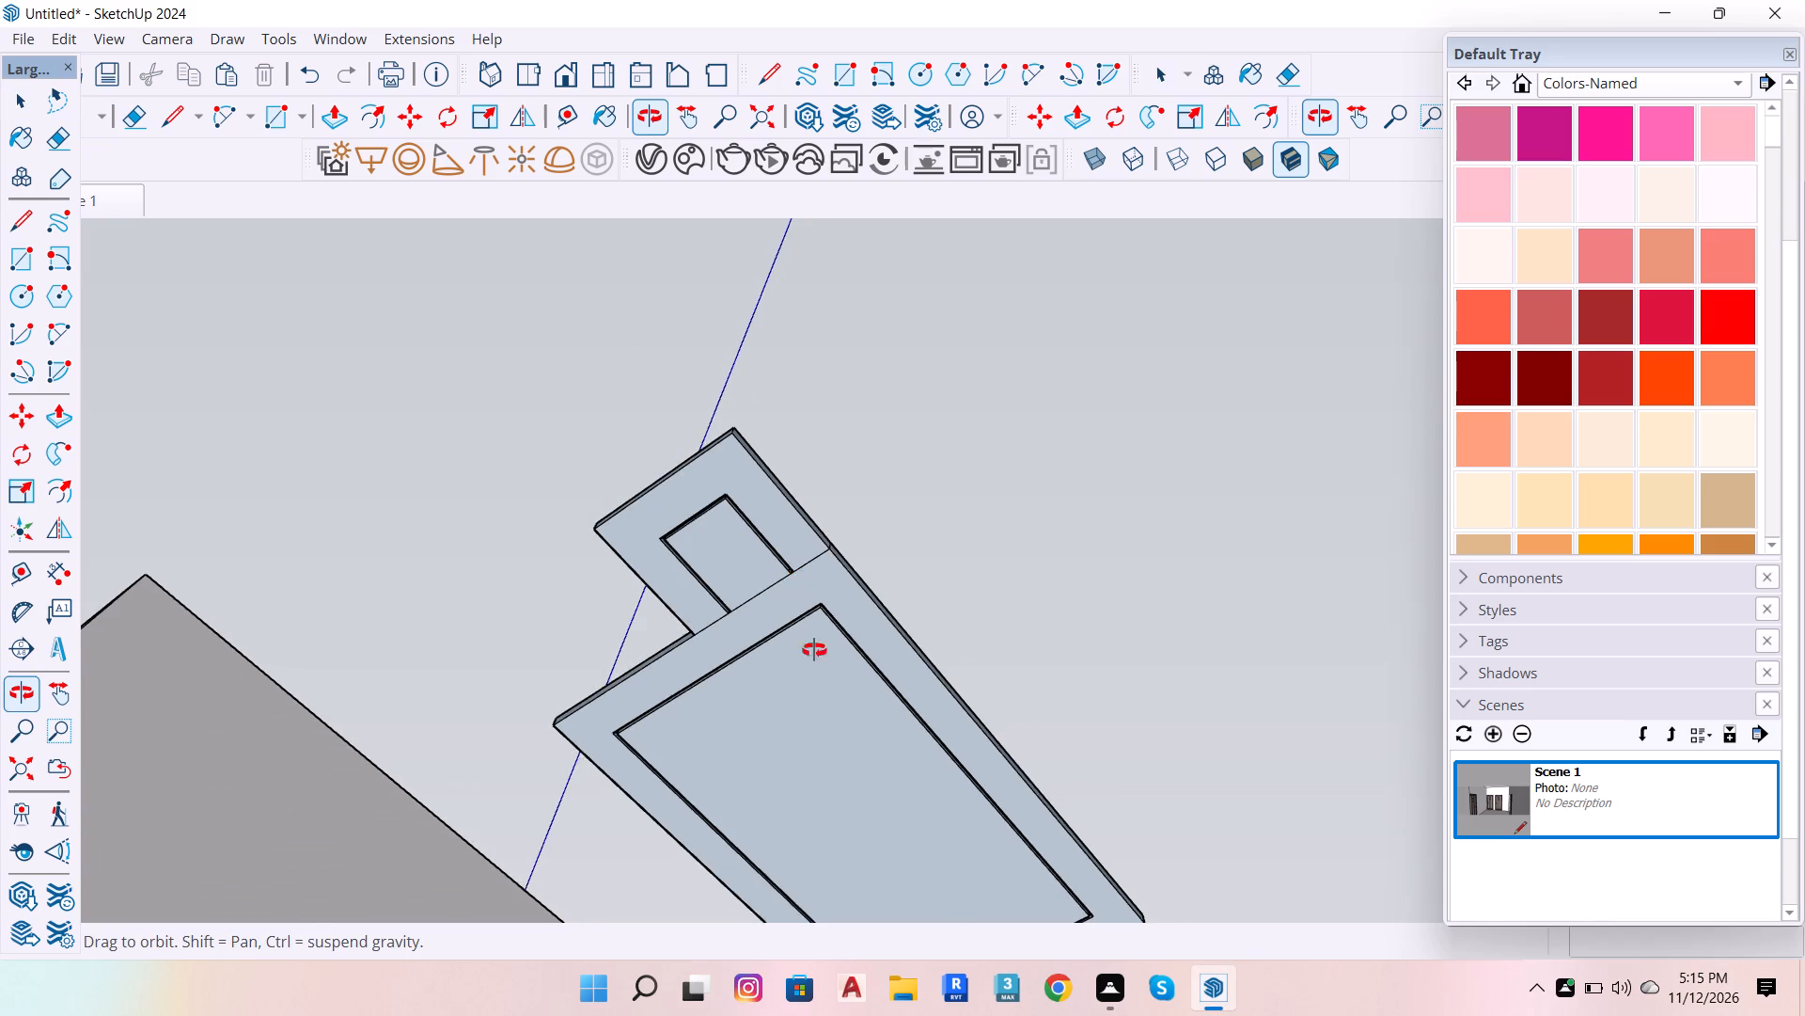
pyautogui.moveTo(814, 650); pyautogui.dragTo(860, 875)
pyautogui.moveTo(645, 562); pyautogui.dragTo(834, 961)
pyautogui.scroll(-7, 876, 693)
pyautogui.scroll(5, 910, 829)
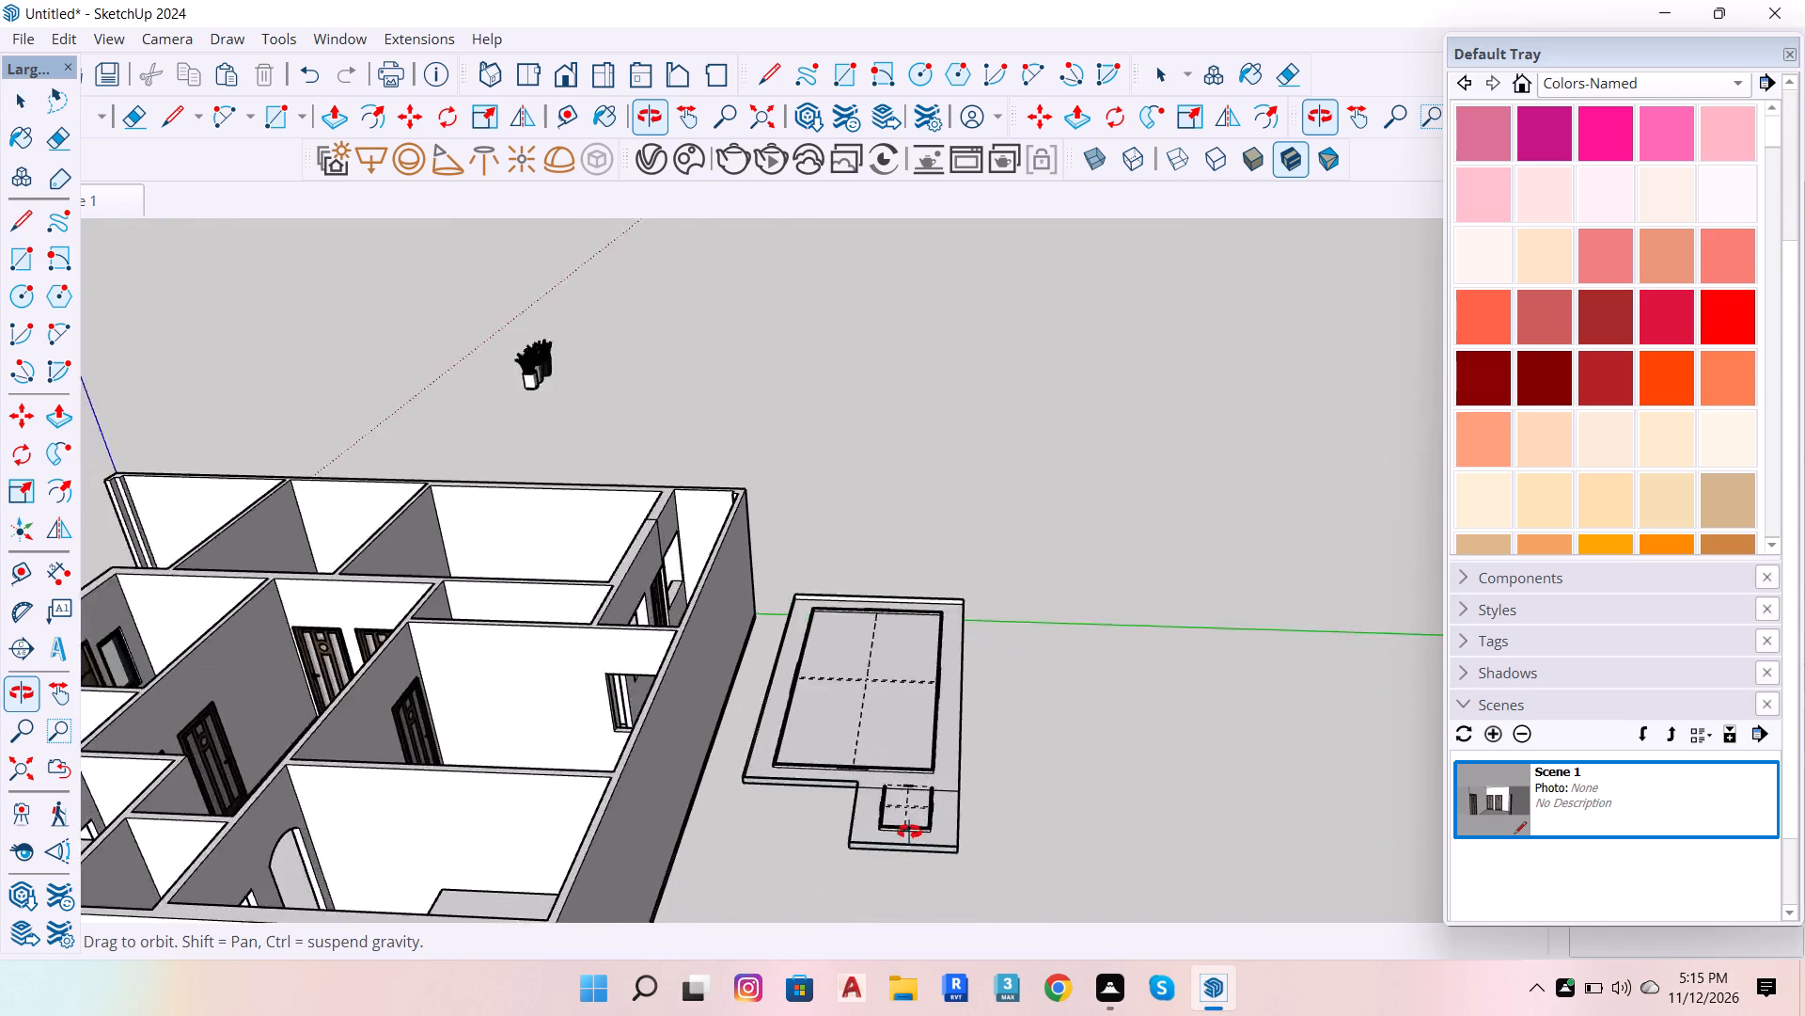
pyautogui.scroll(8, 909, 832)
pyautogui.scroll(13, 898, 691)
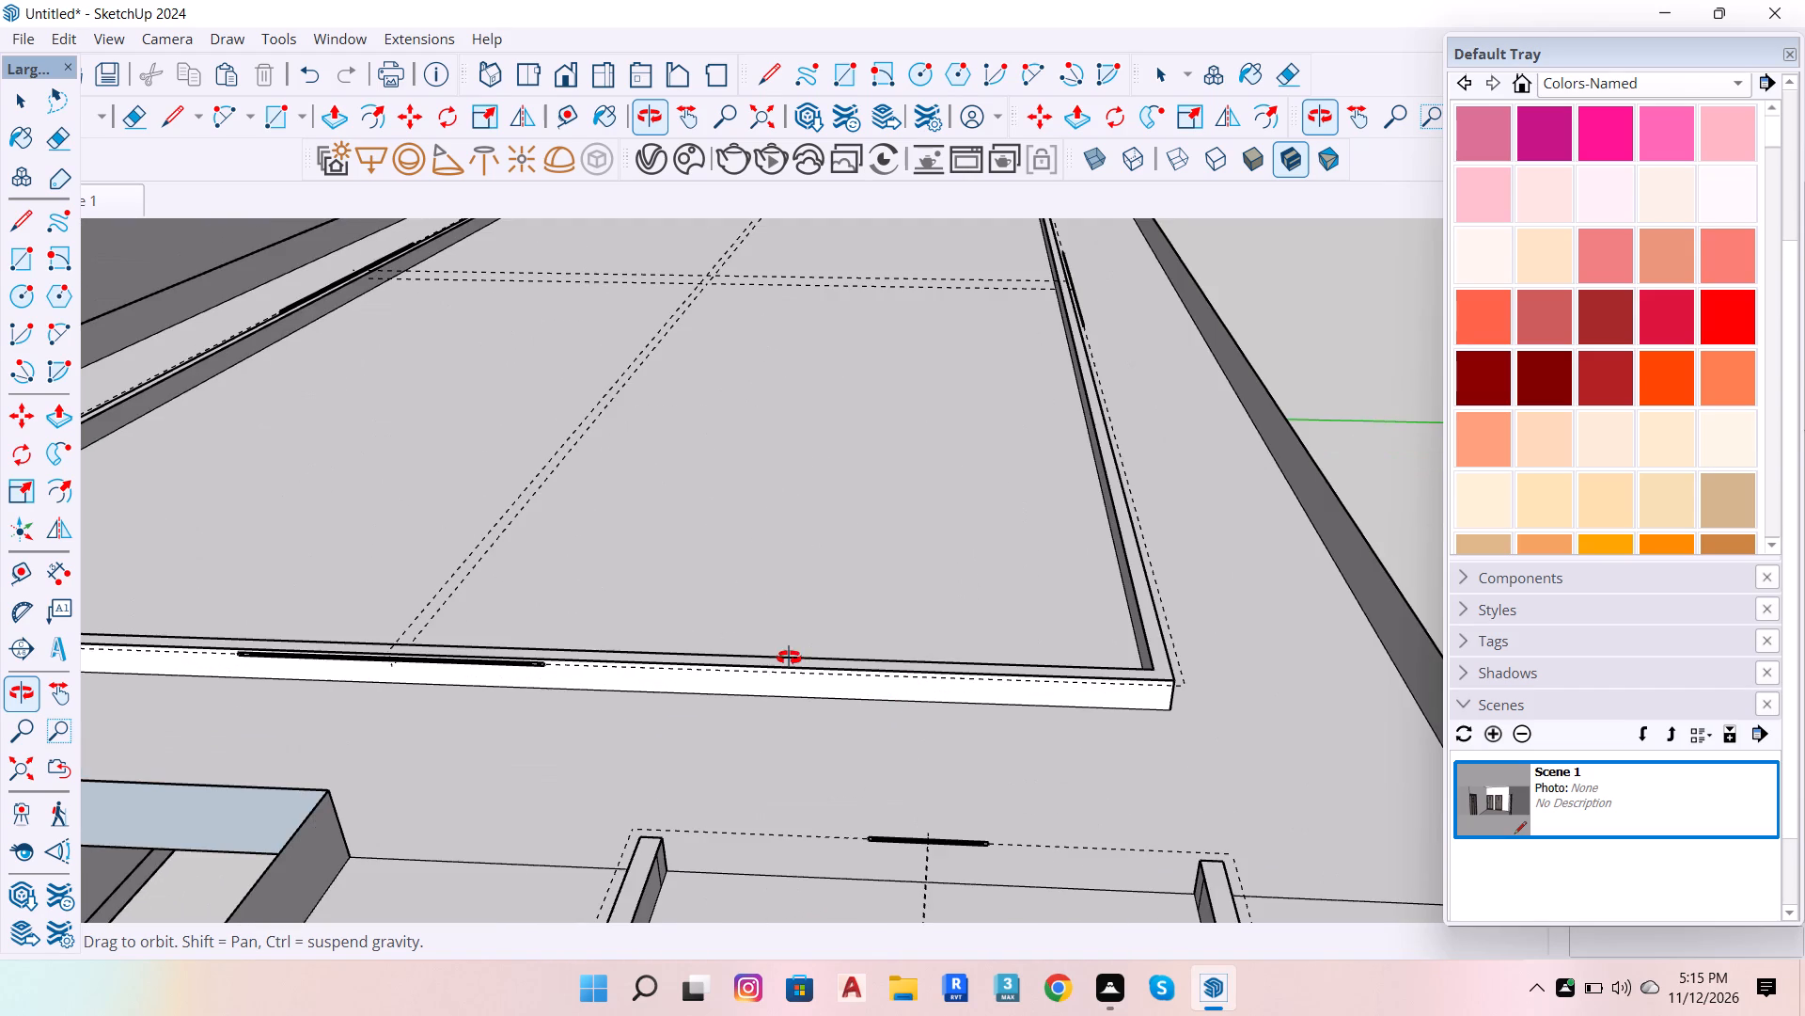
pyautogui.moveTo(789, 658); pyautogui.dragTo(769, 830)
pyautogui.scroll(-20, 737, 743)
pyautogui.scroll(-1, 737, 743)
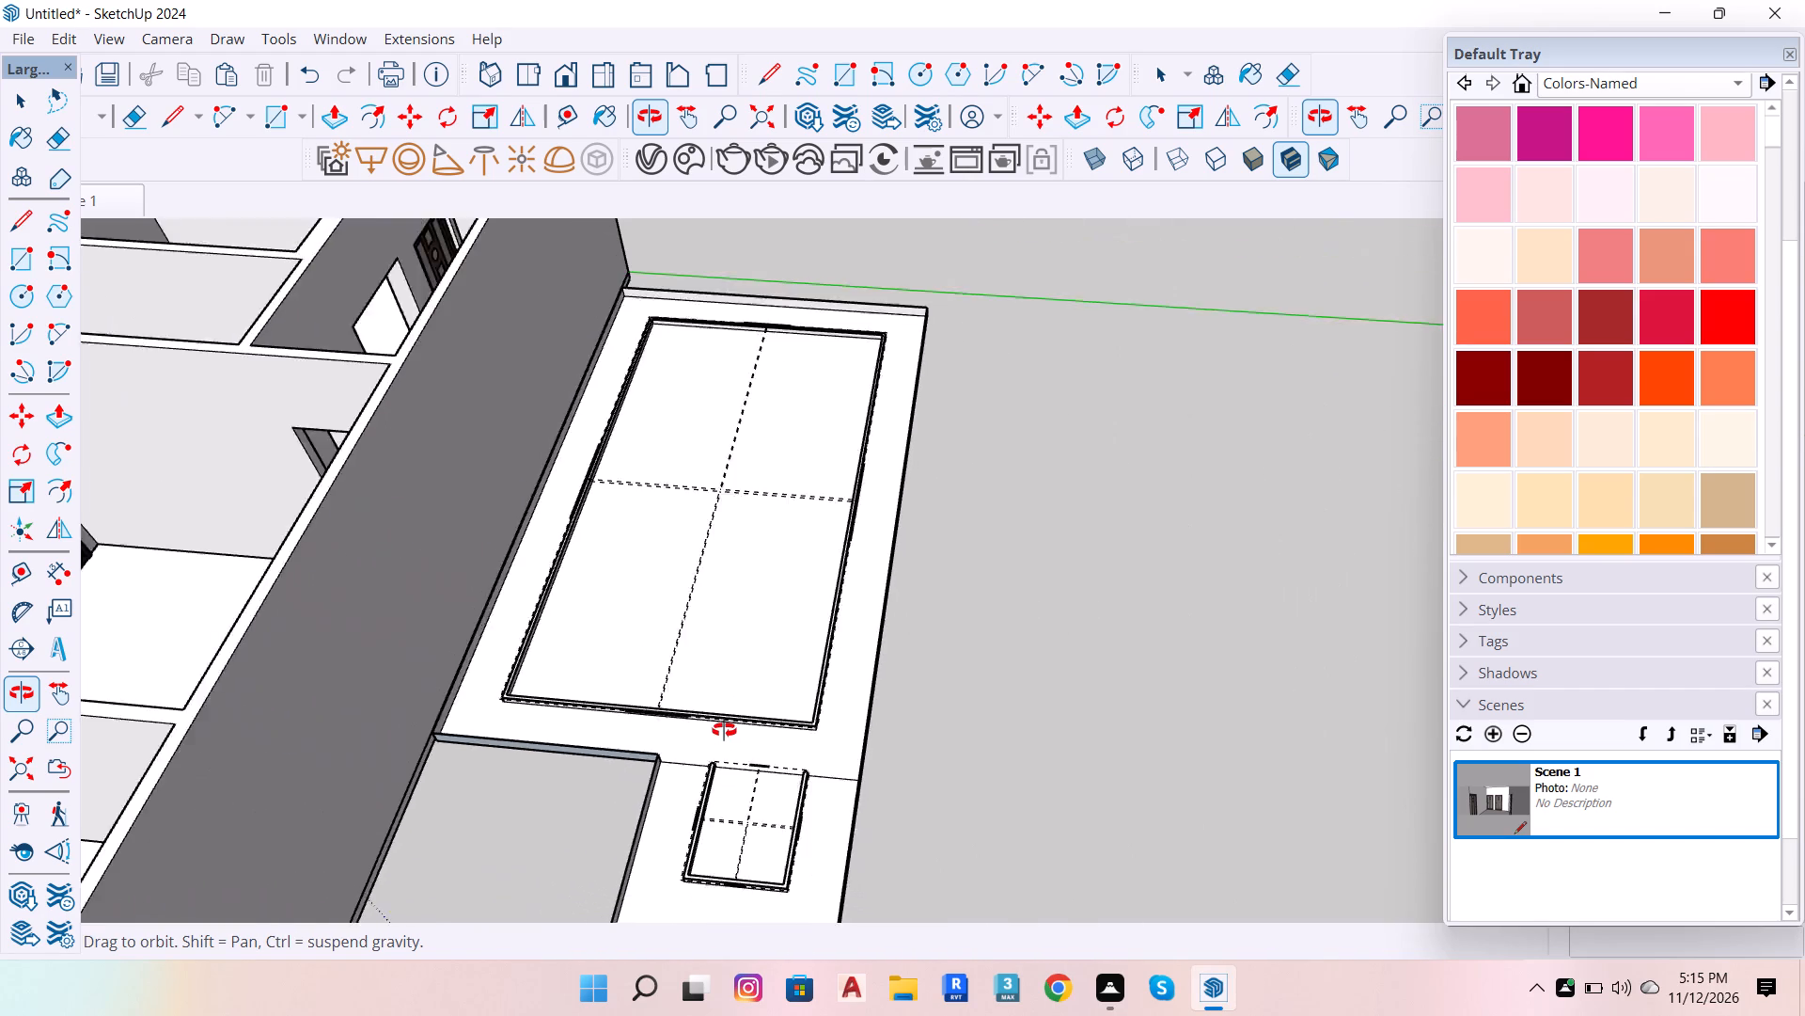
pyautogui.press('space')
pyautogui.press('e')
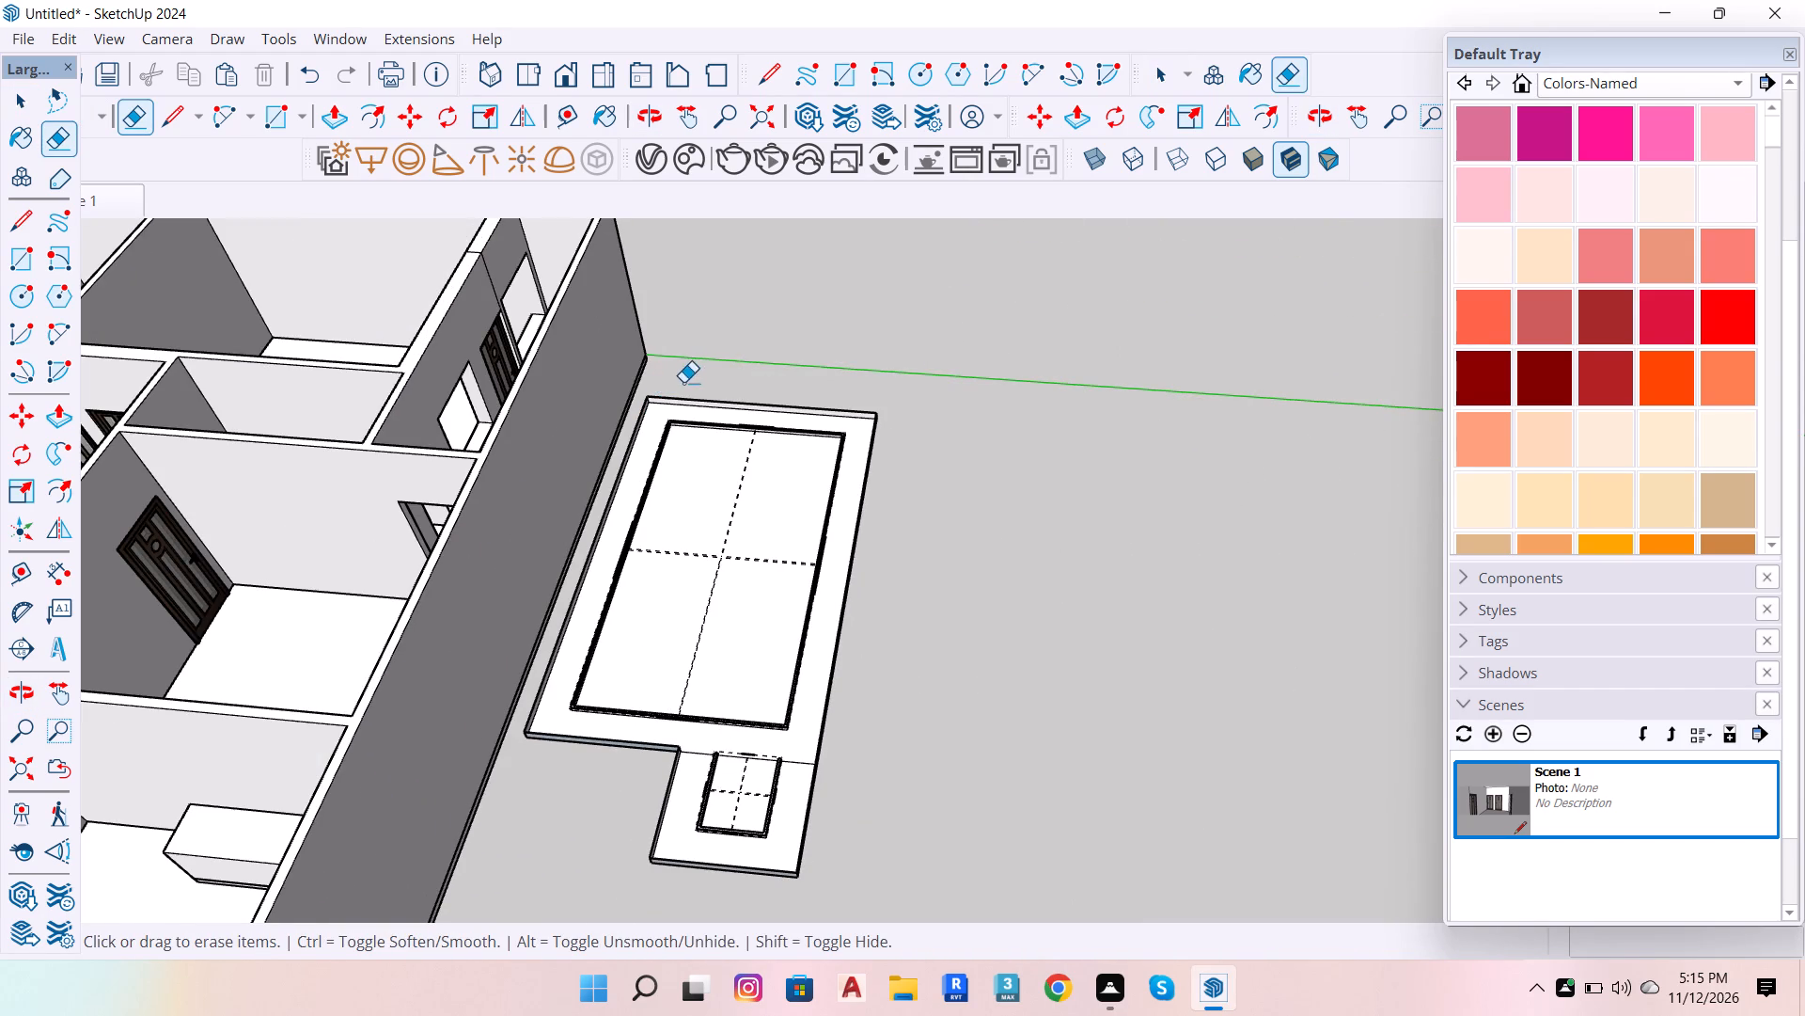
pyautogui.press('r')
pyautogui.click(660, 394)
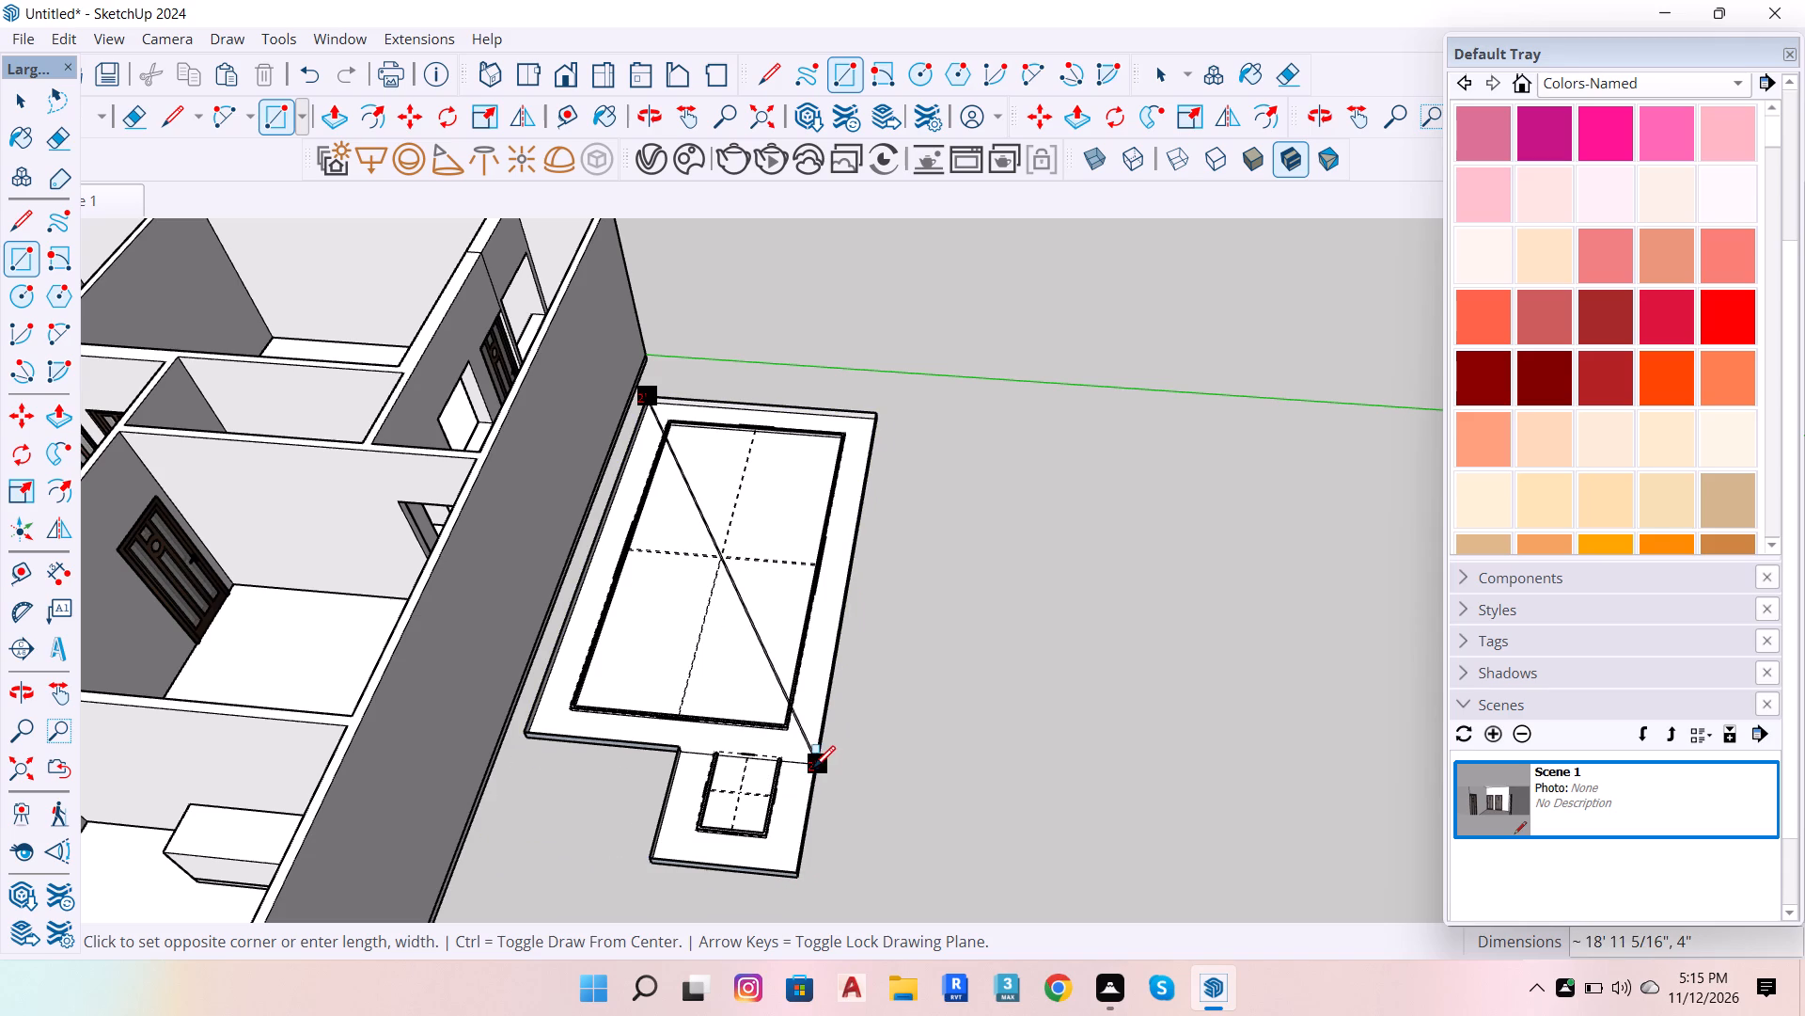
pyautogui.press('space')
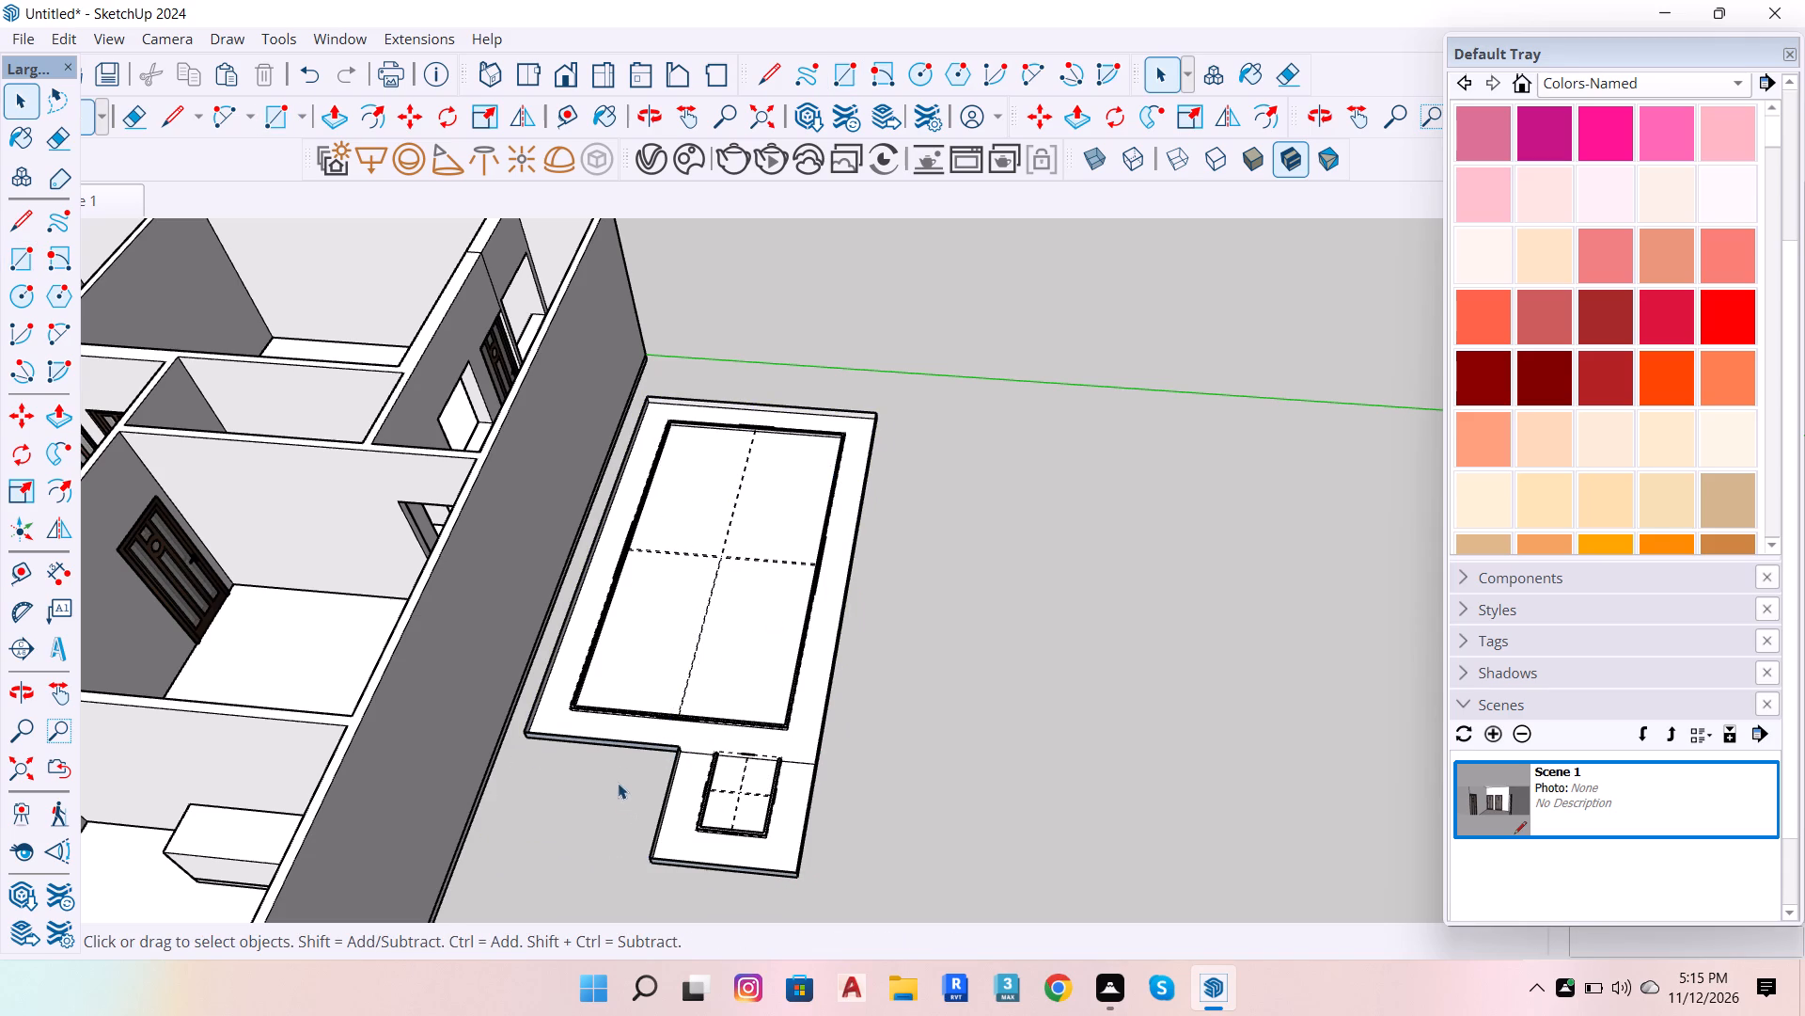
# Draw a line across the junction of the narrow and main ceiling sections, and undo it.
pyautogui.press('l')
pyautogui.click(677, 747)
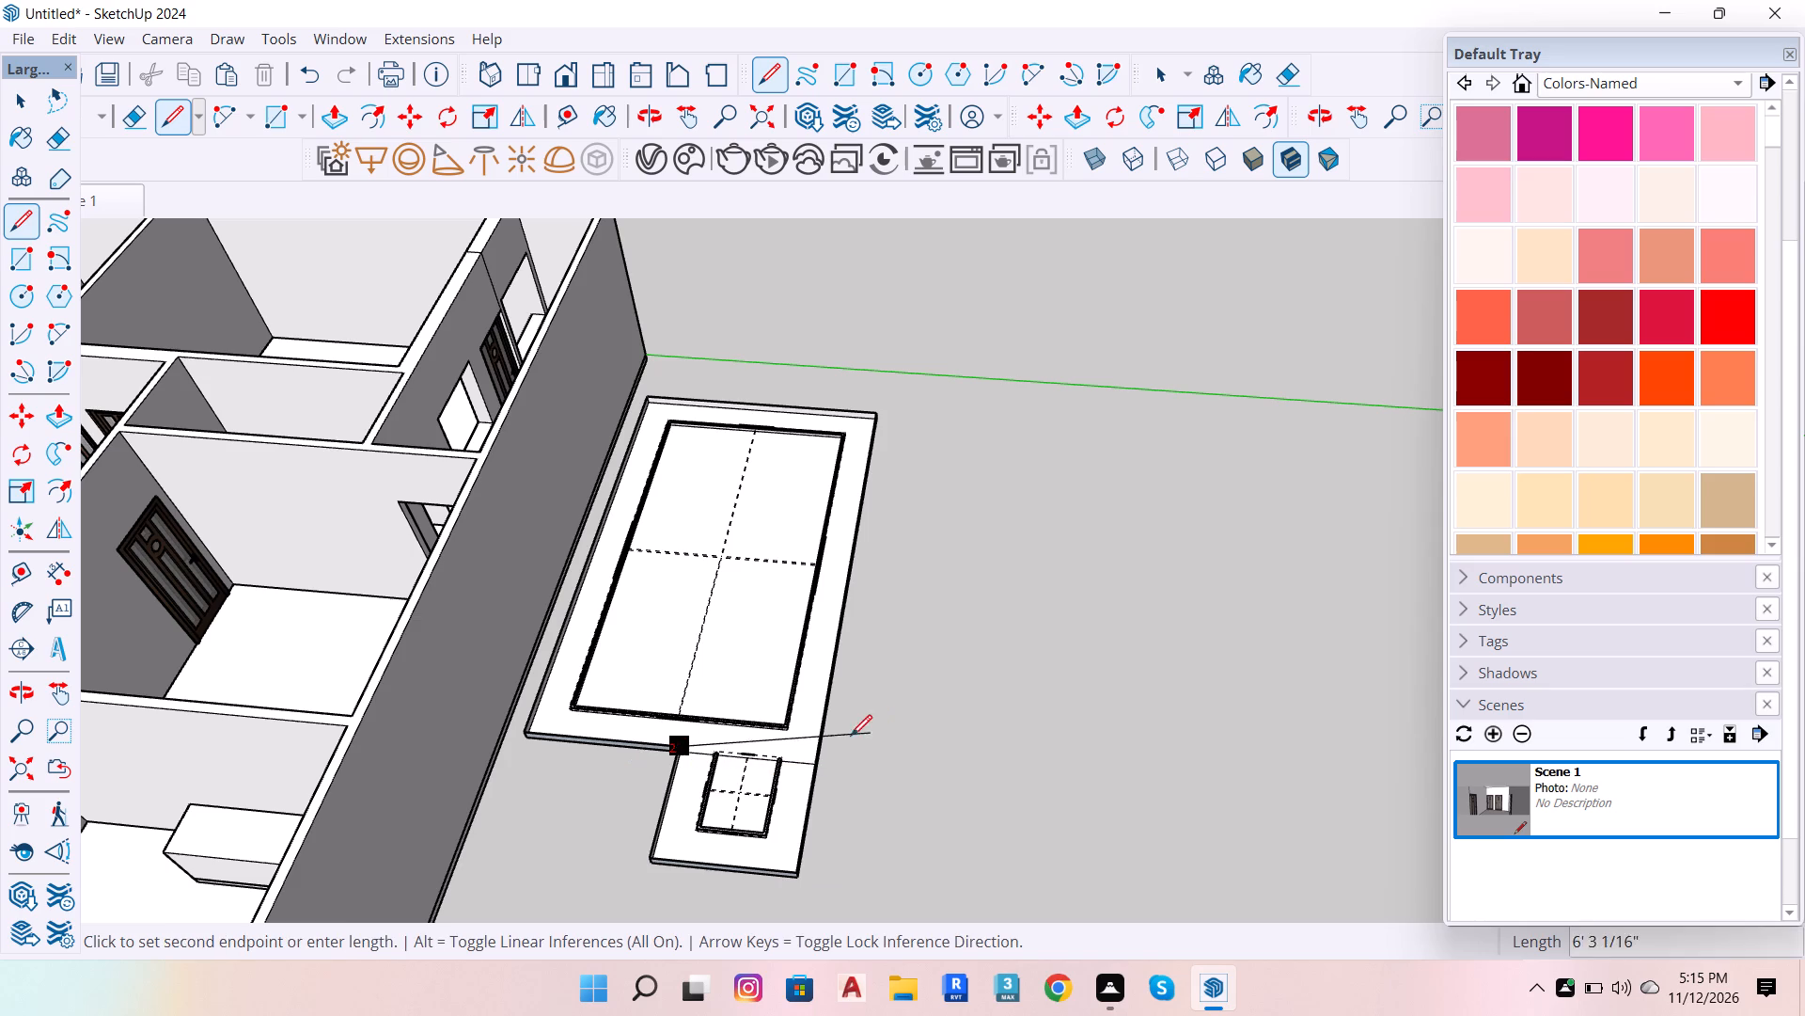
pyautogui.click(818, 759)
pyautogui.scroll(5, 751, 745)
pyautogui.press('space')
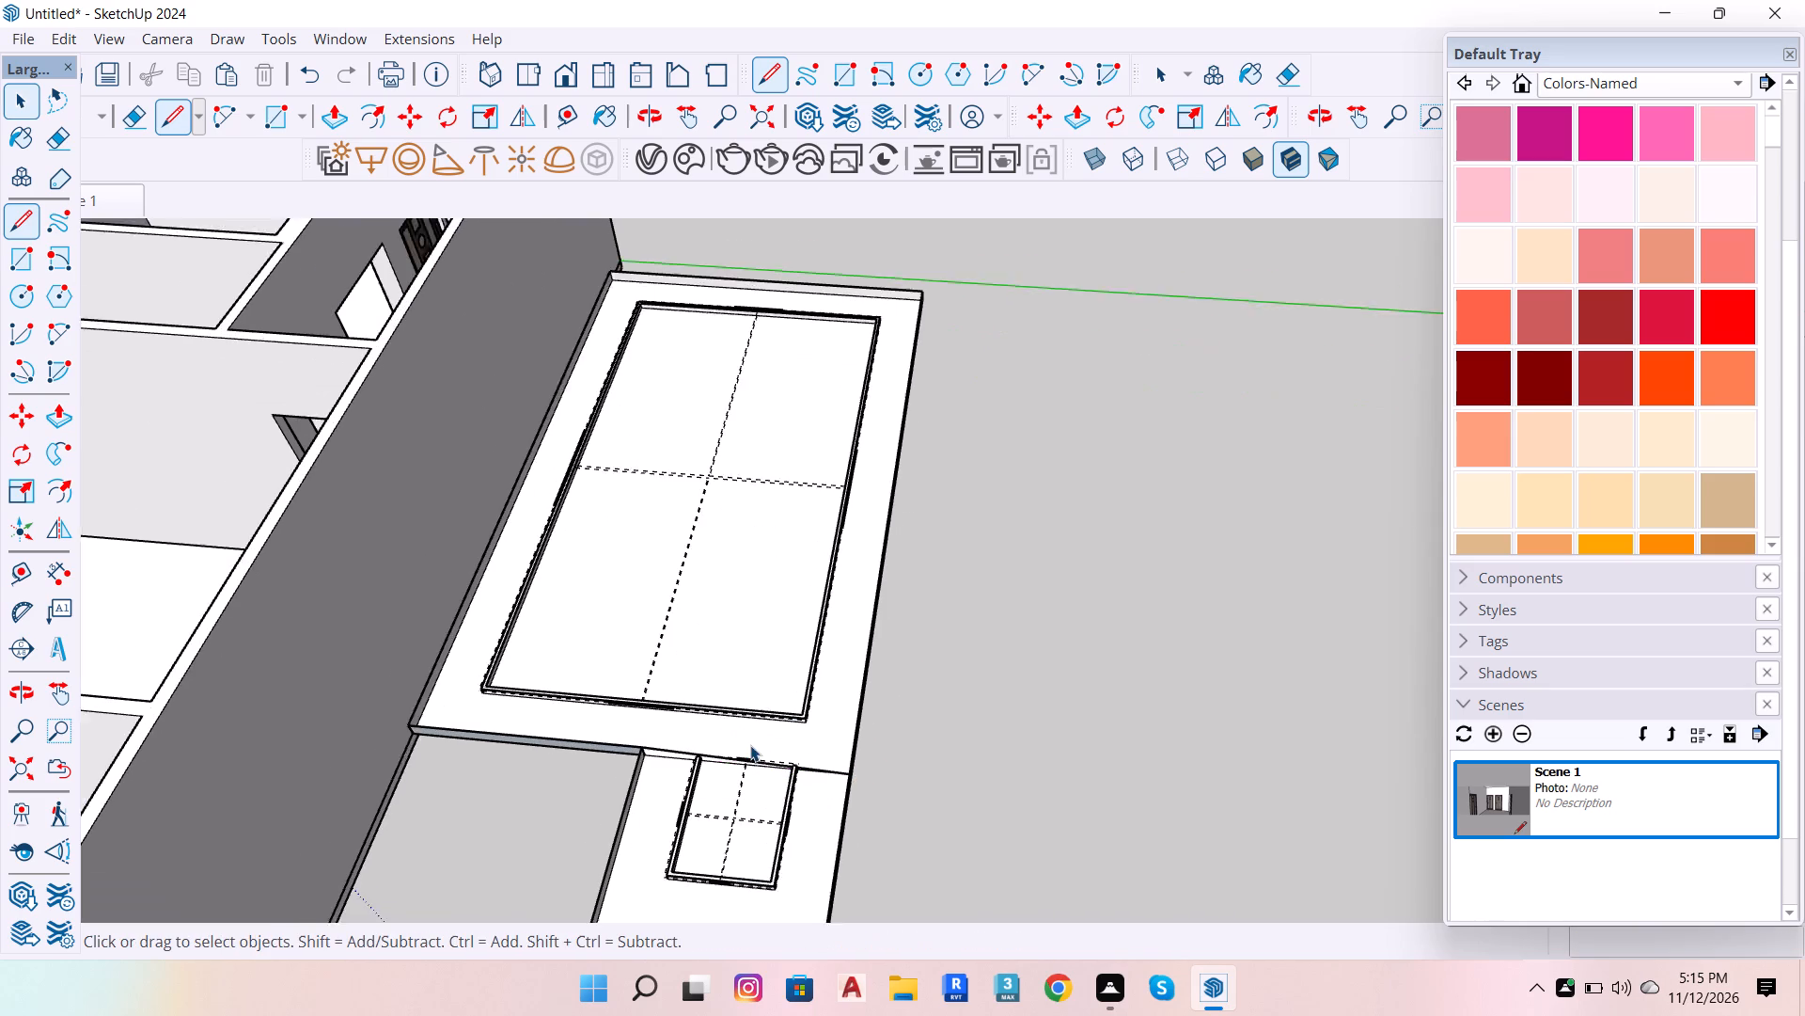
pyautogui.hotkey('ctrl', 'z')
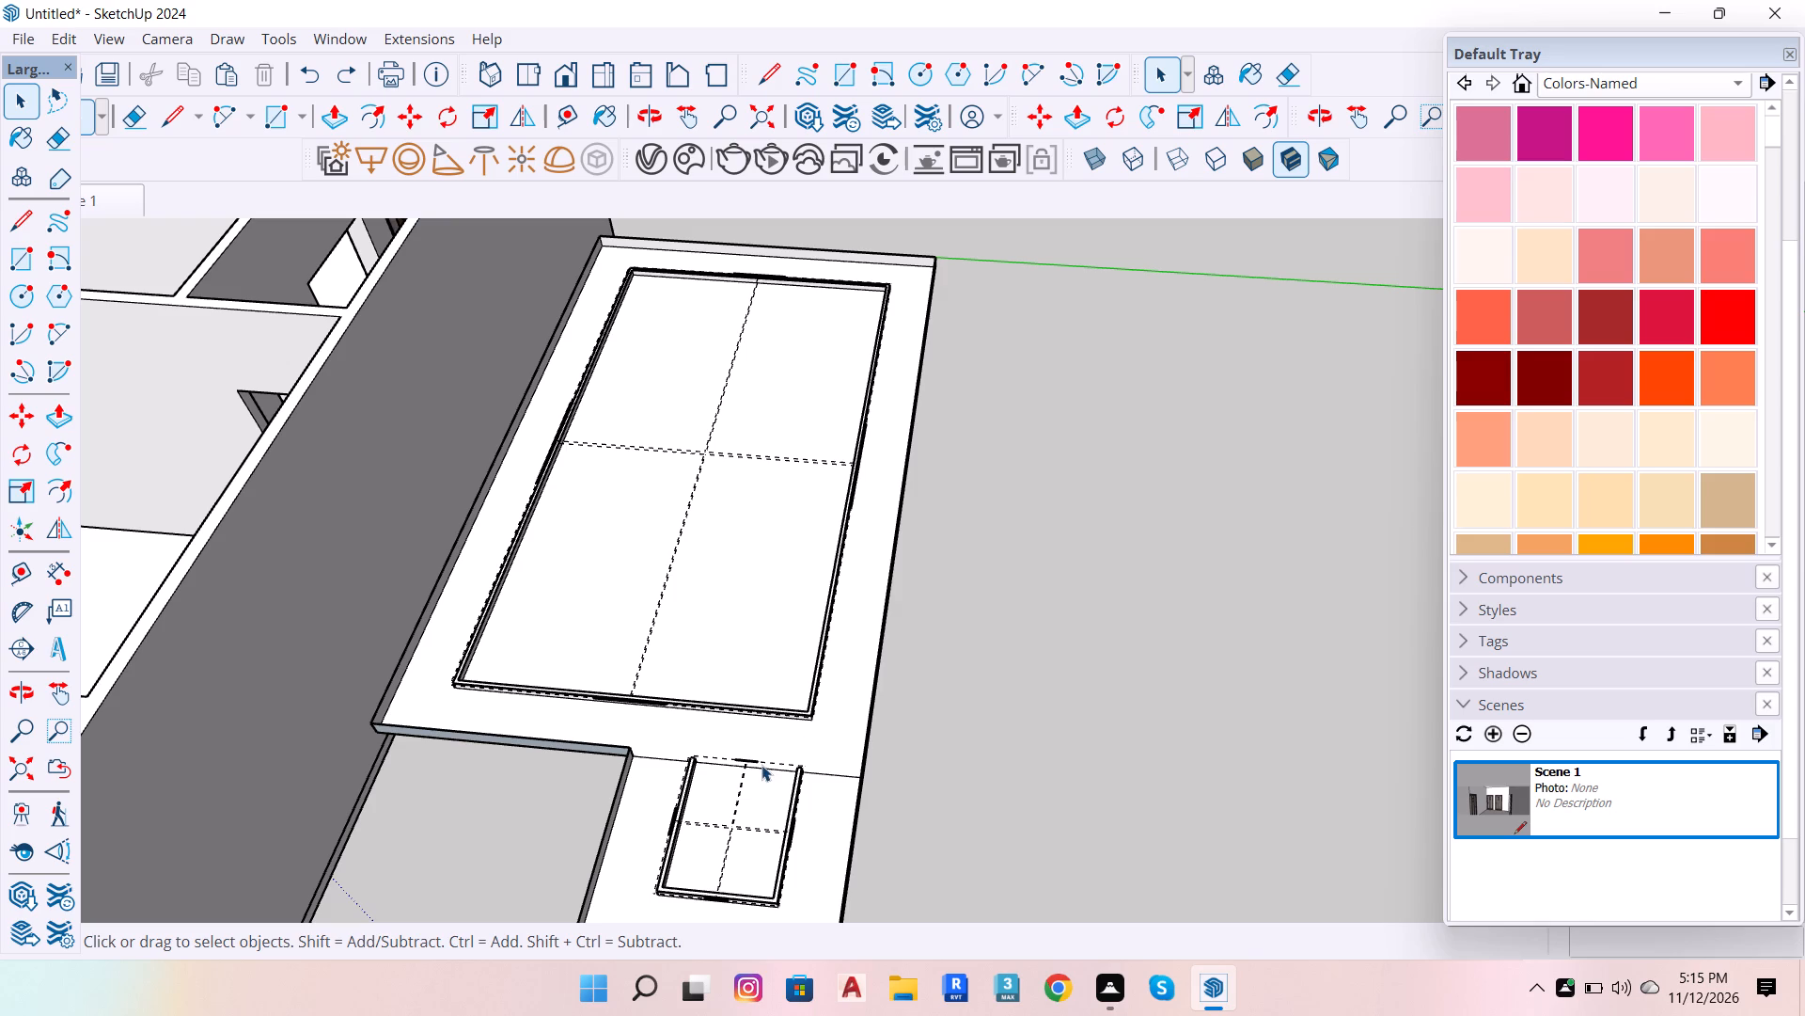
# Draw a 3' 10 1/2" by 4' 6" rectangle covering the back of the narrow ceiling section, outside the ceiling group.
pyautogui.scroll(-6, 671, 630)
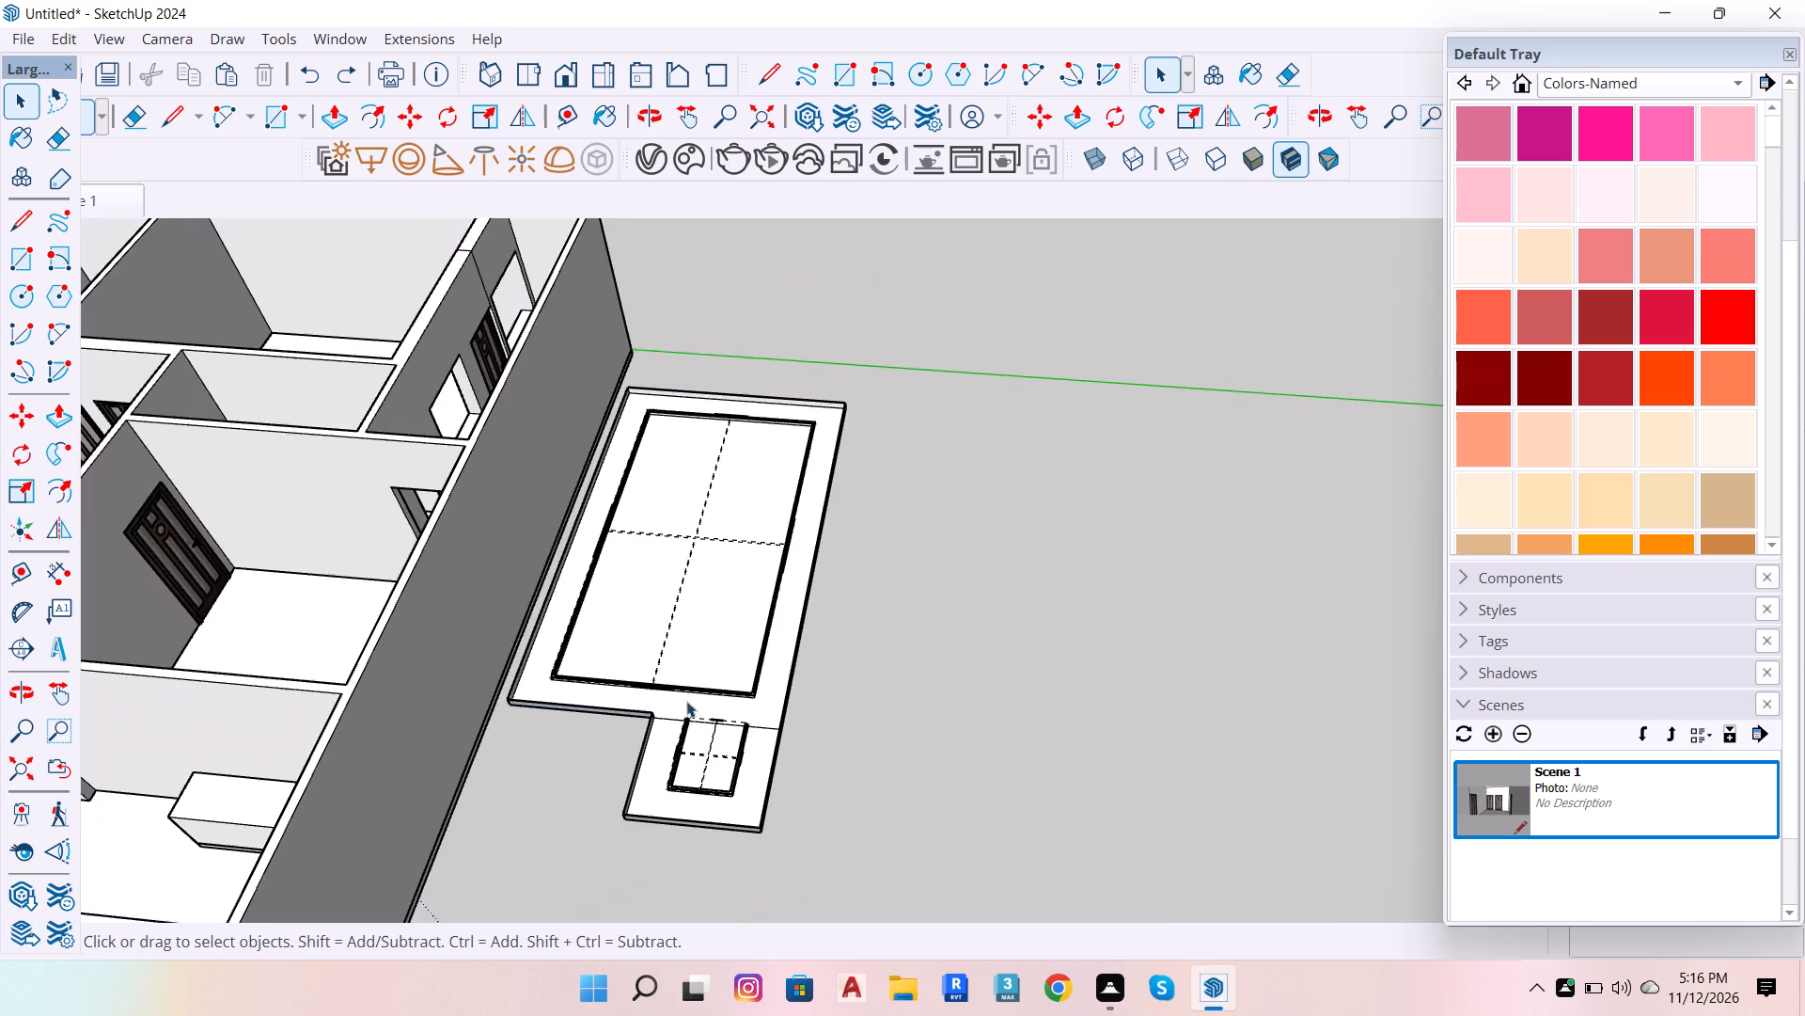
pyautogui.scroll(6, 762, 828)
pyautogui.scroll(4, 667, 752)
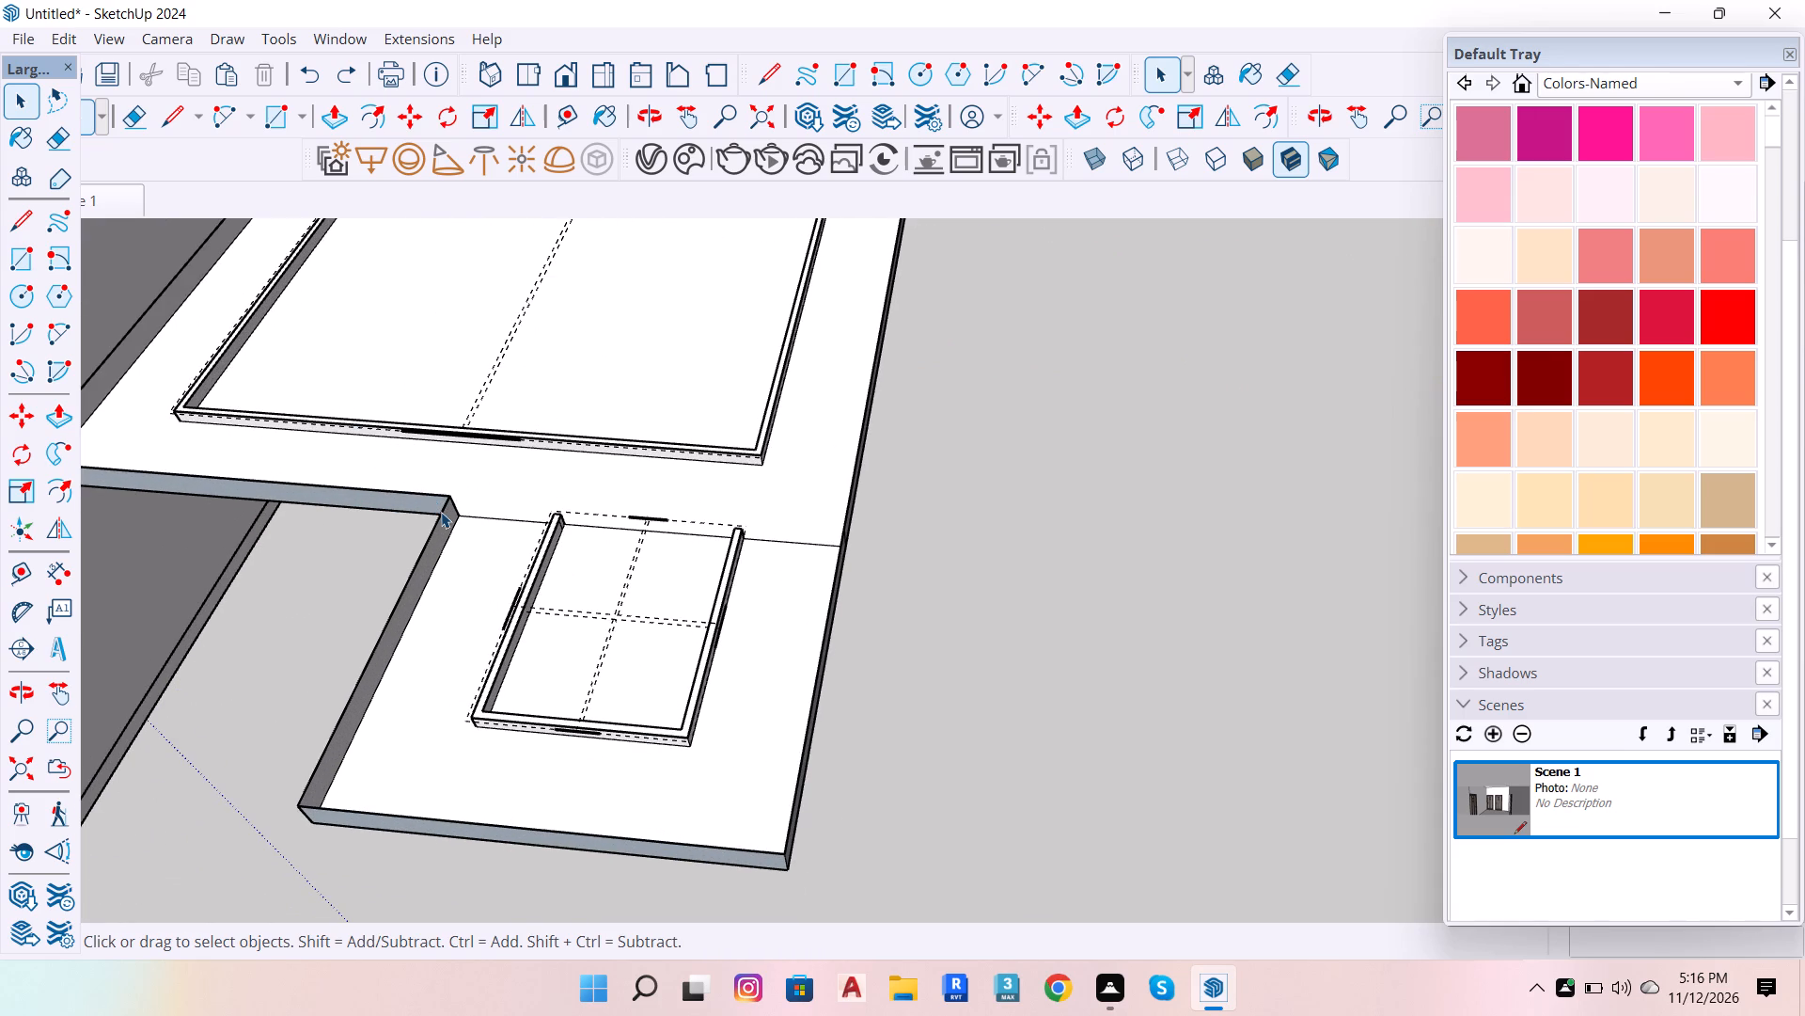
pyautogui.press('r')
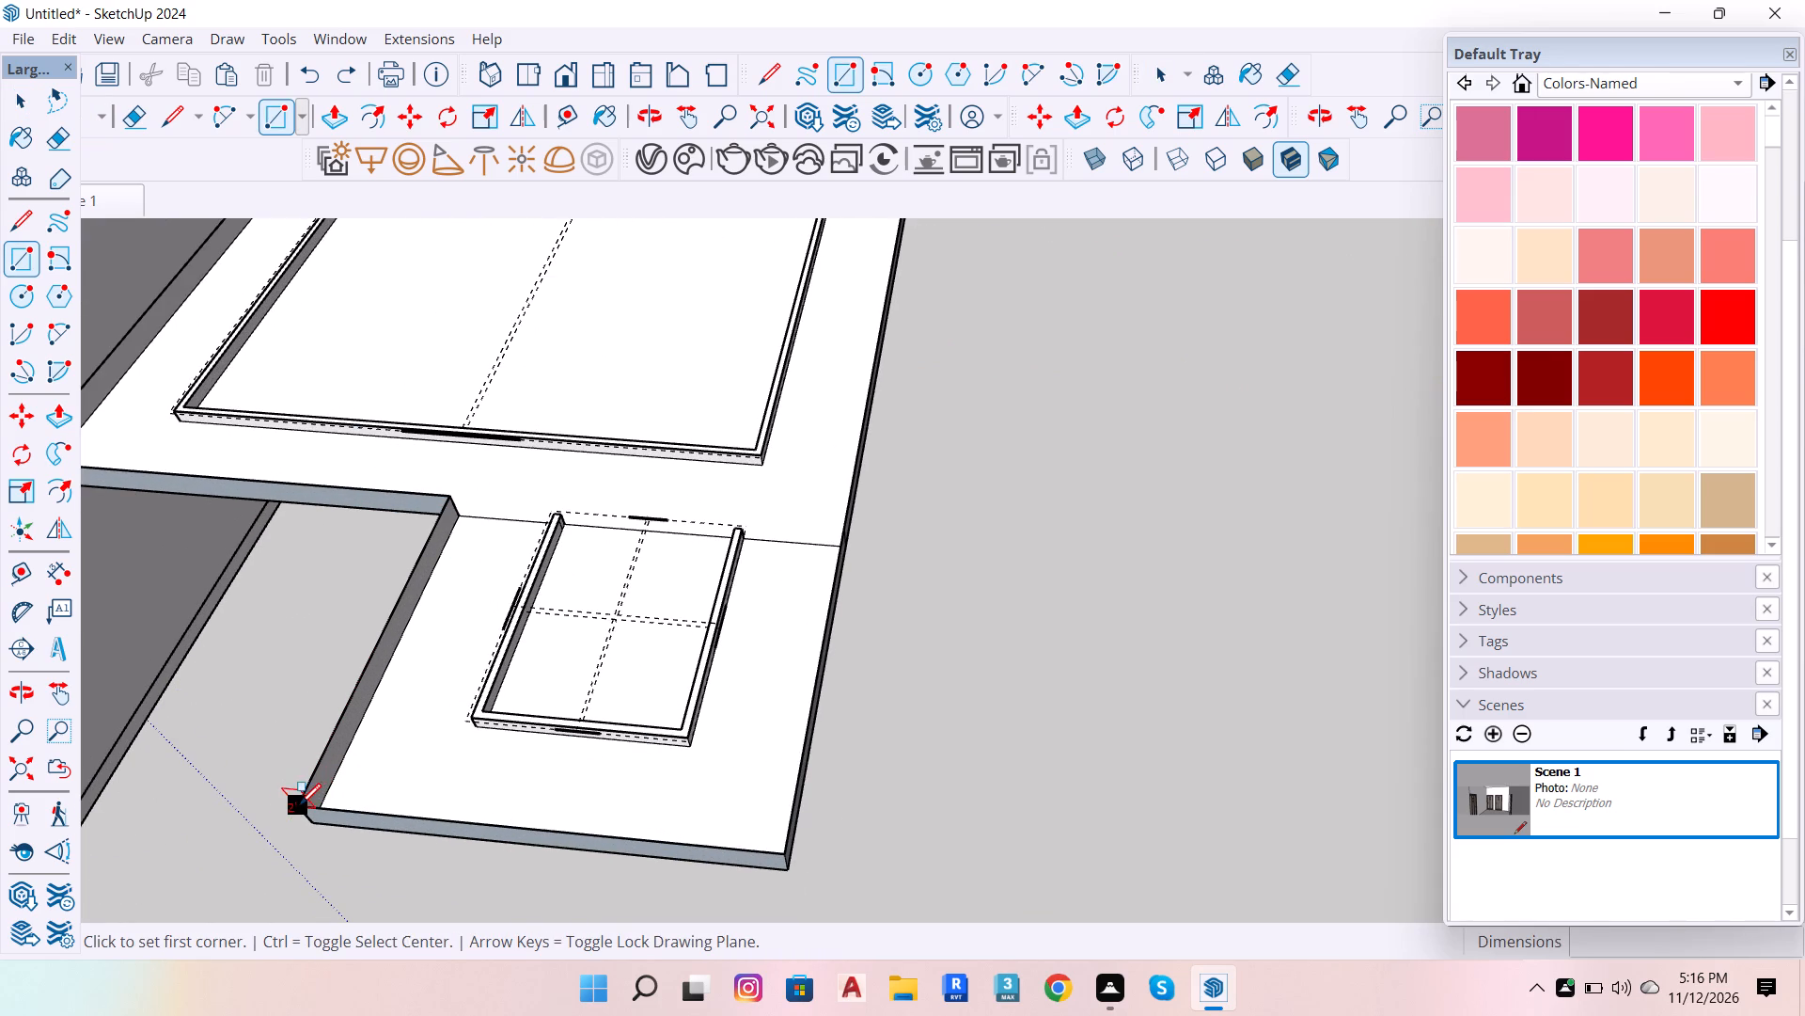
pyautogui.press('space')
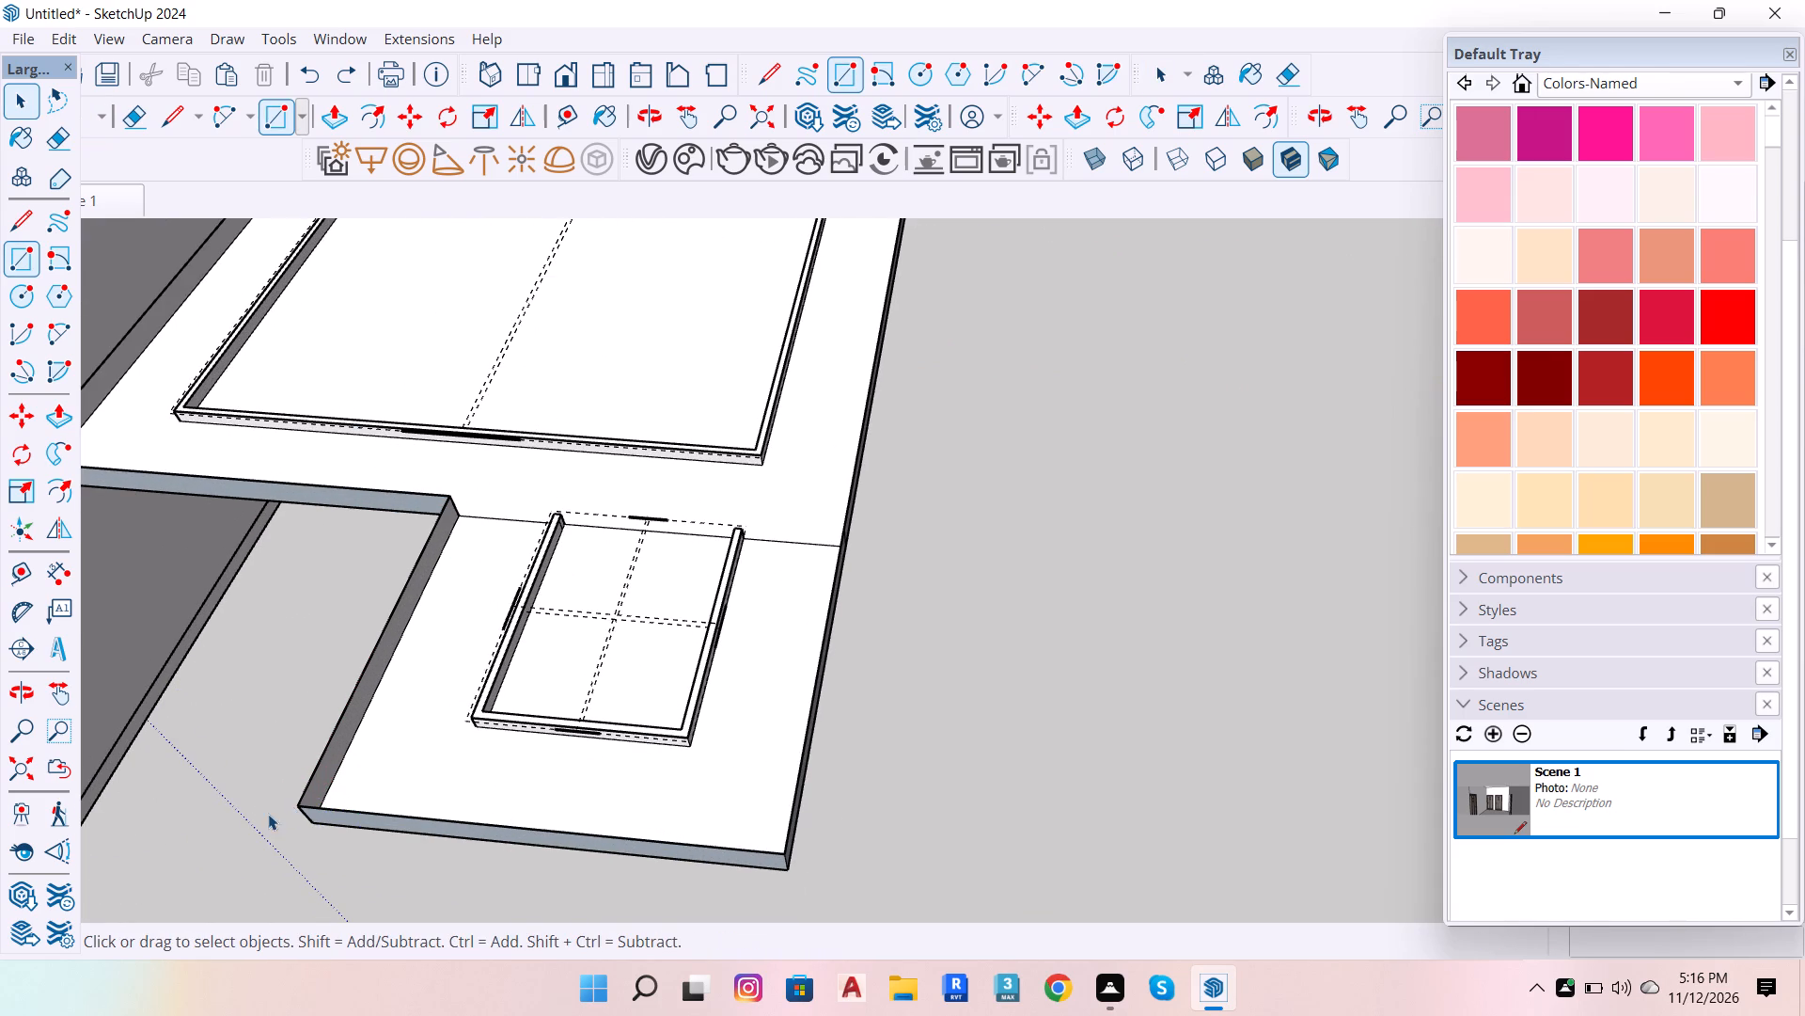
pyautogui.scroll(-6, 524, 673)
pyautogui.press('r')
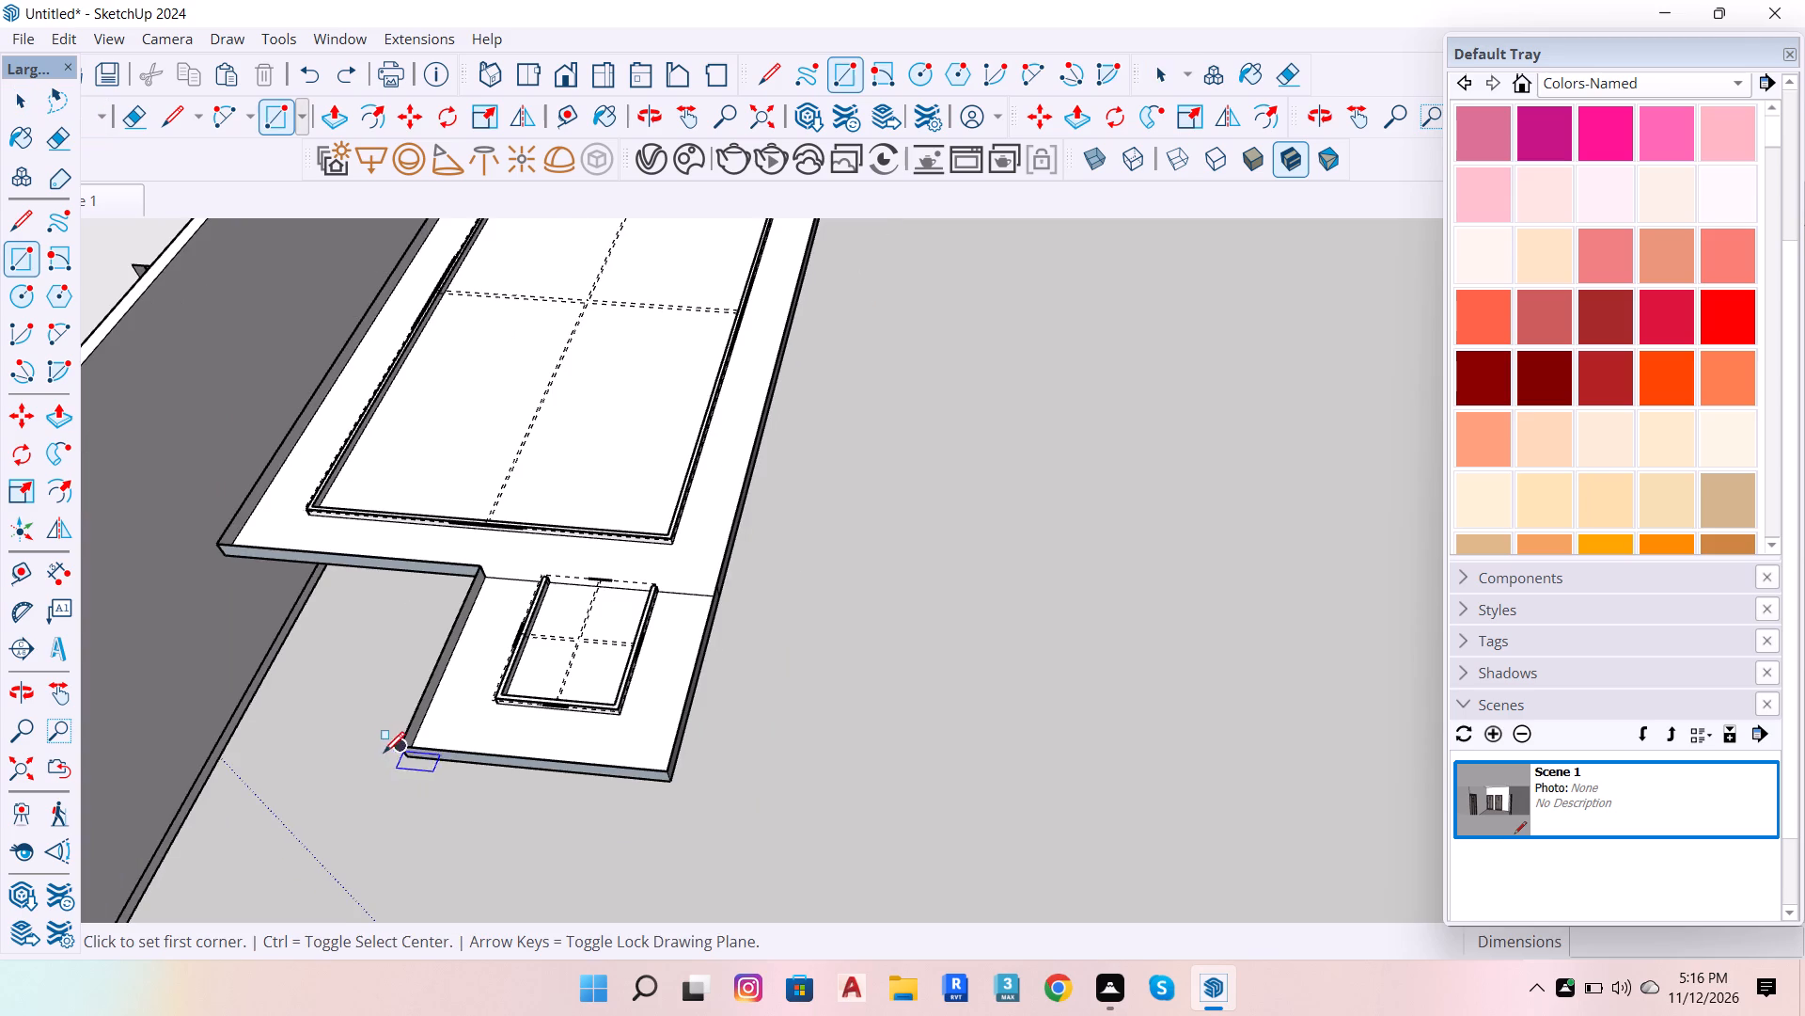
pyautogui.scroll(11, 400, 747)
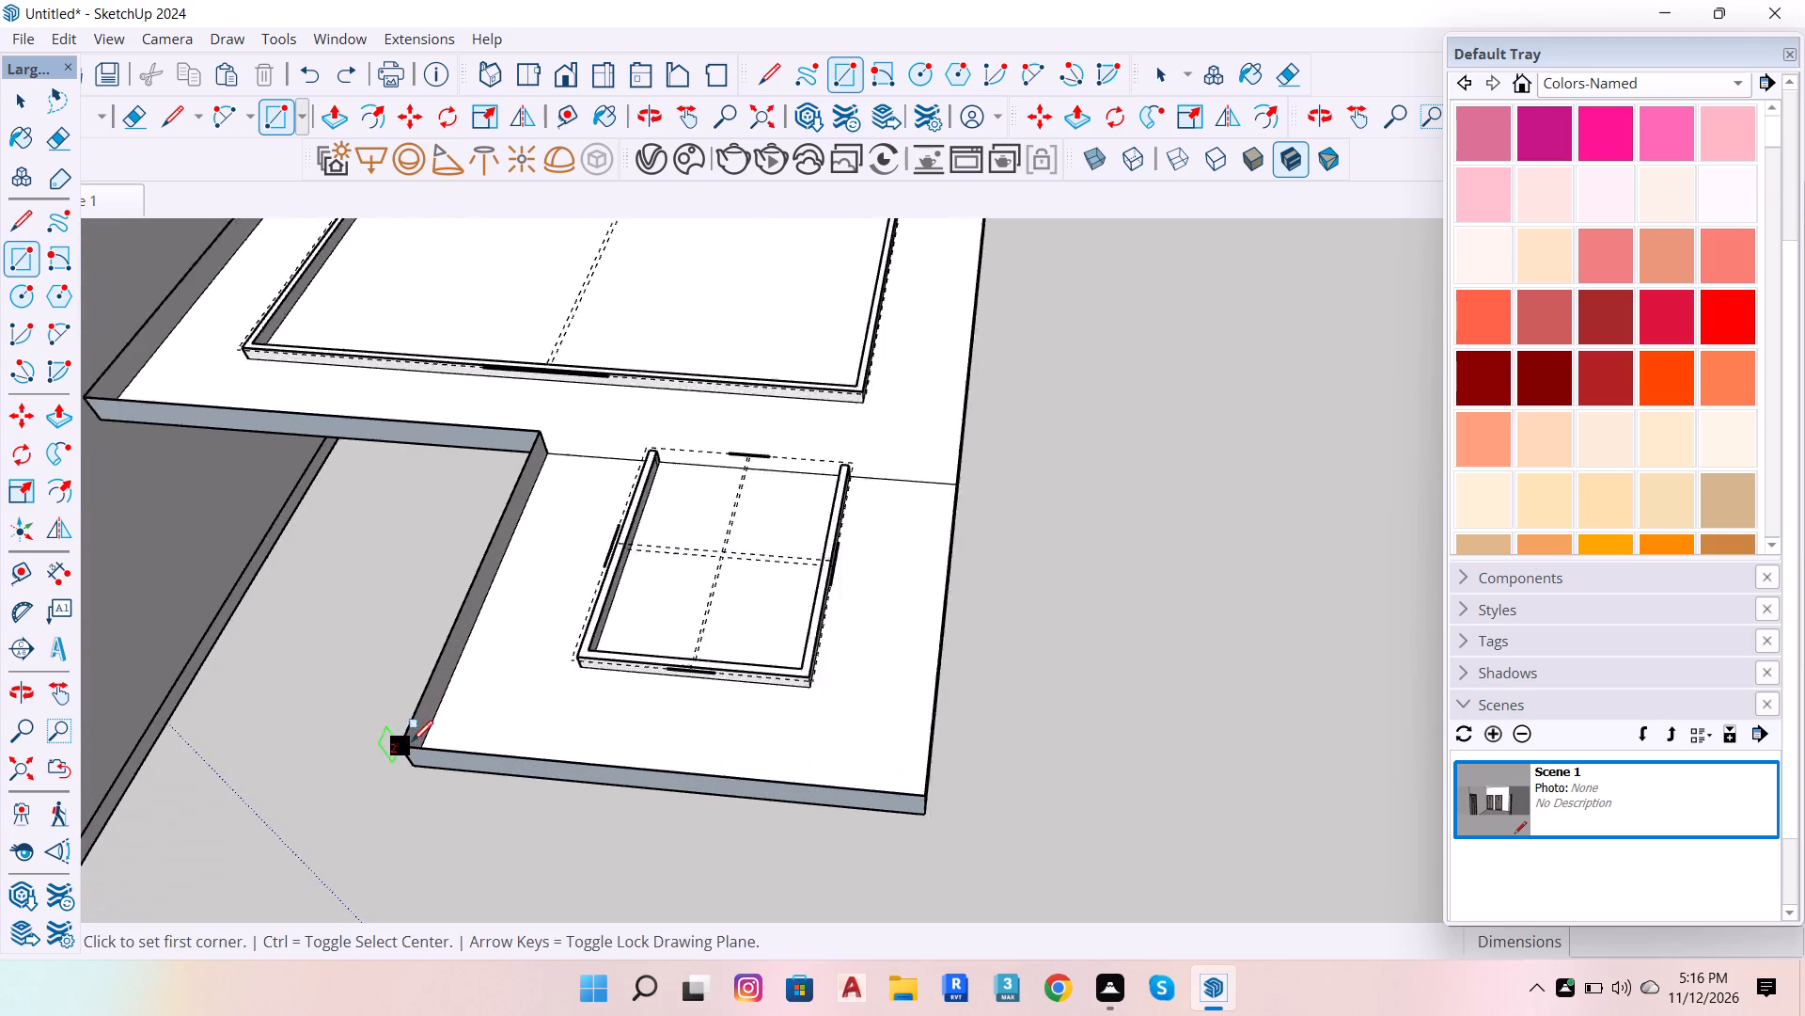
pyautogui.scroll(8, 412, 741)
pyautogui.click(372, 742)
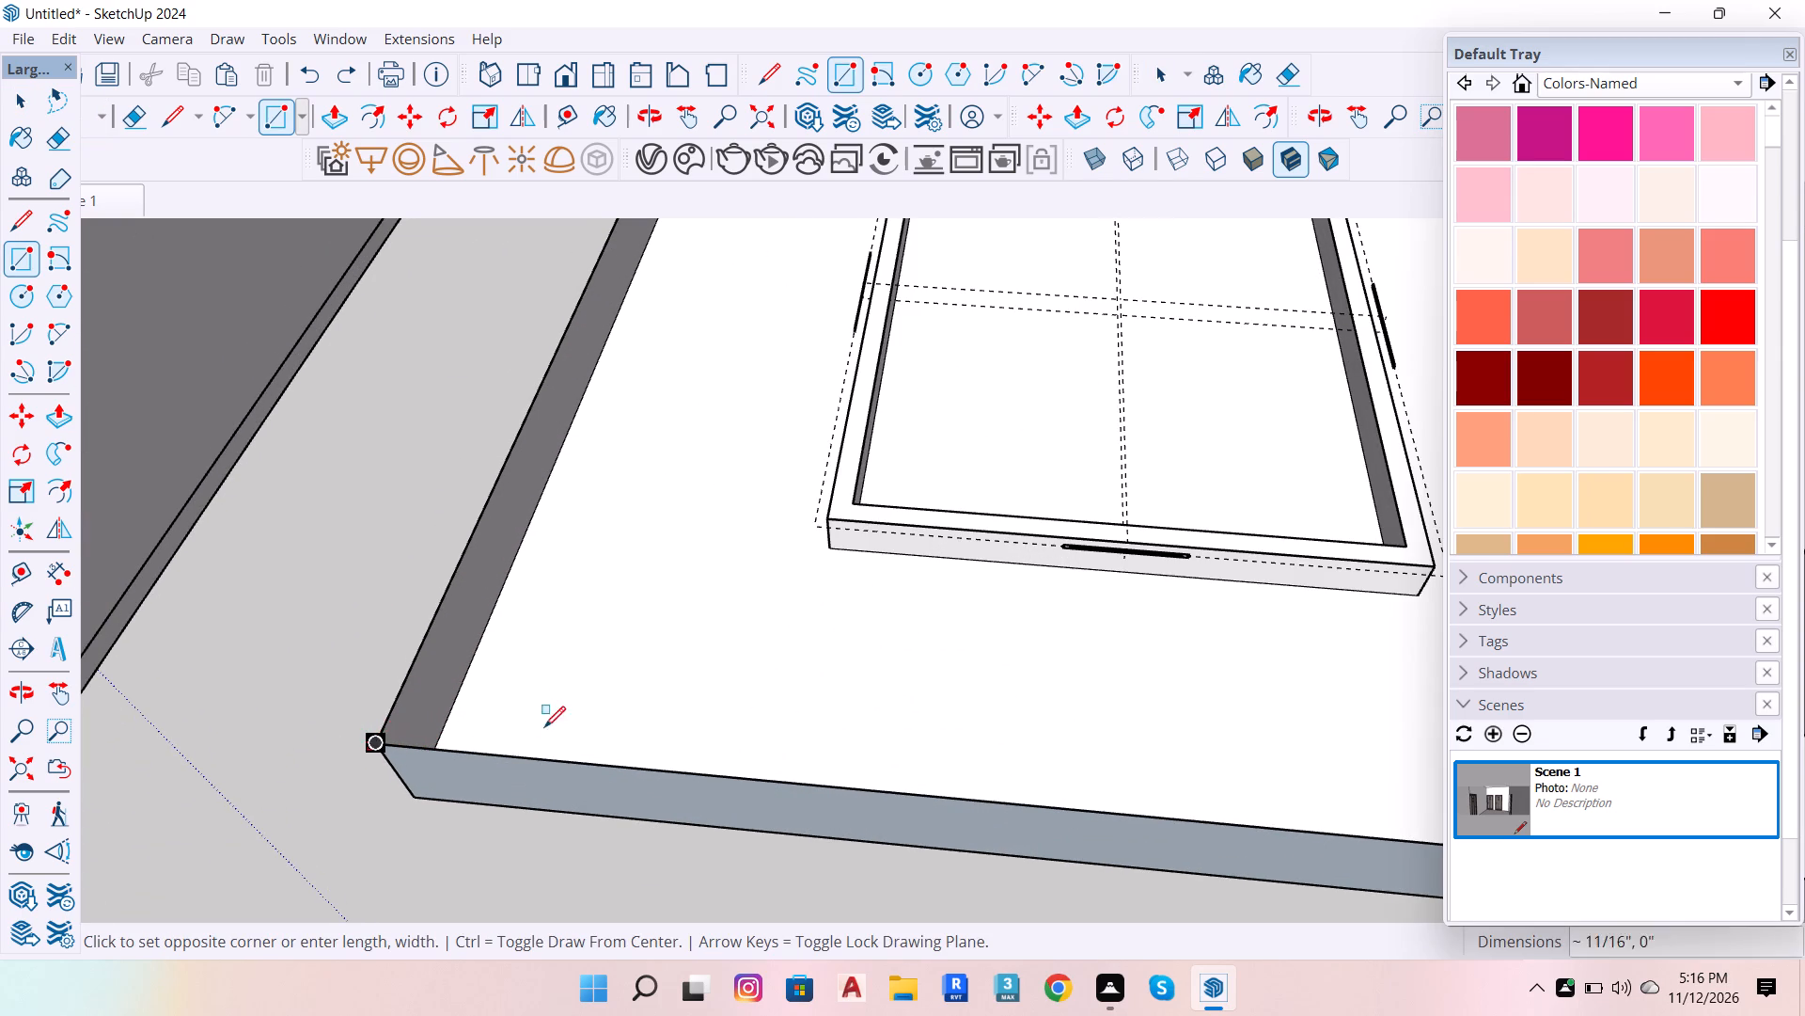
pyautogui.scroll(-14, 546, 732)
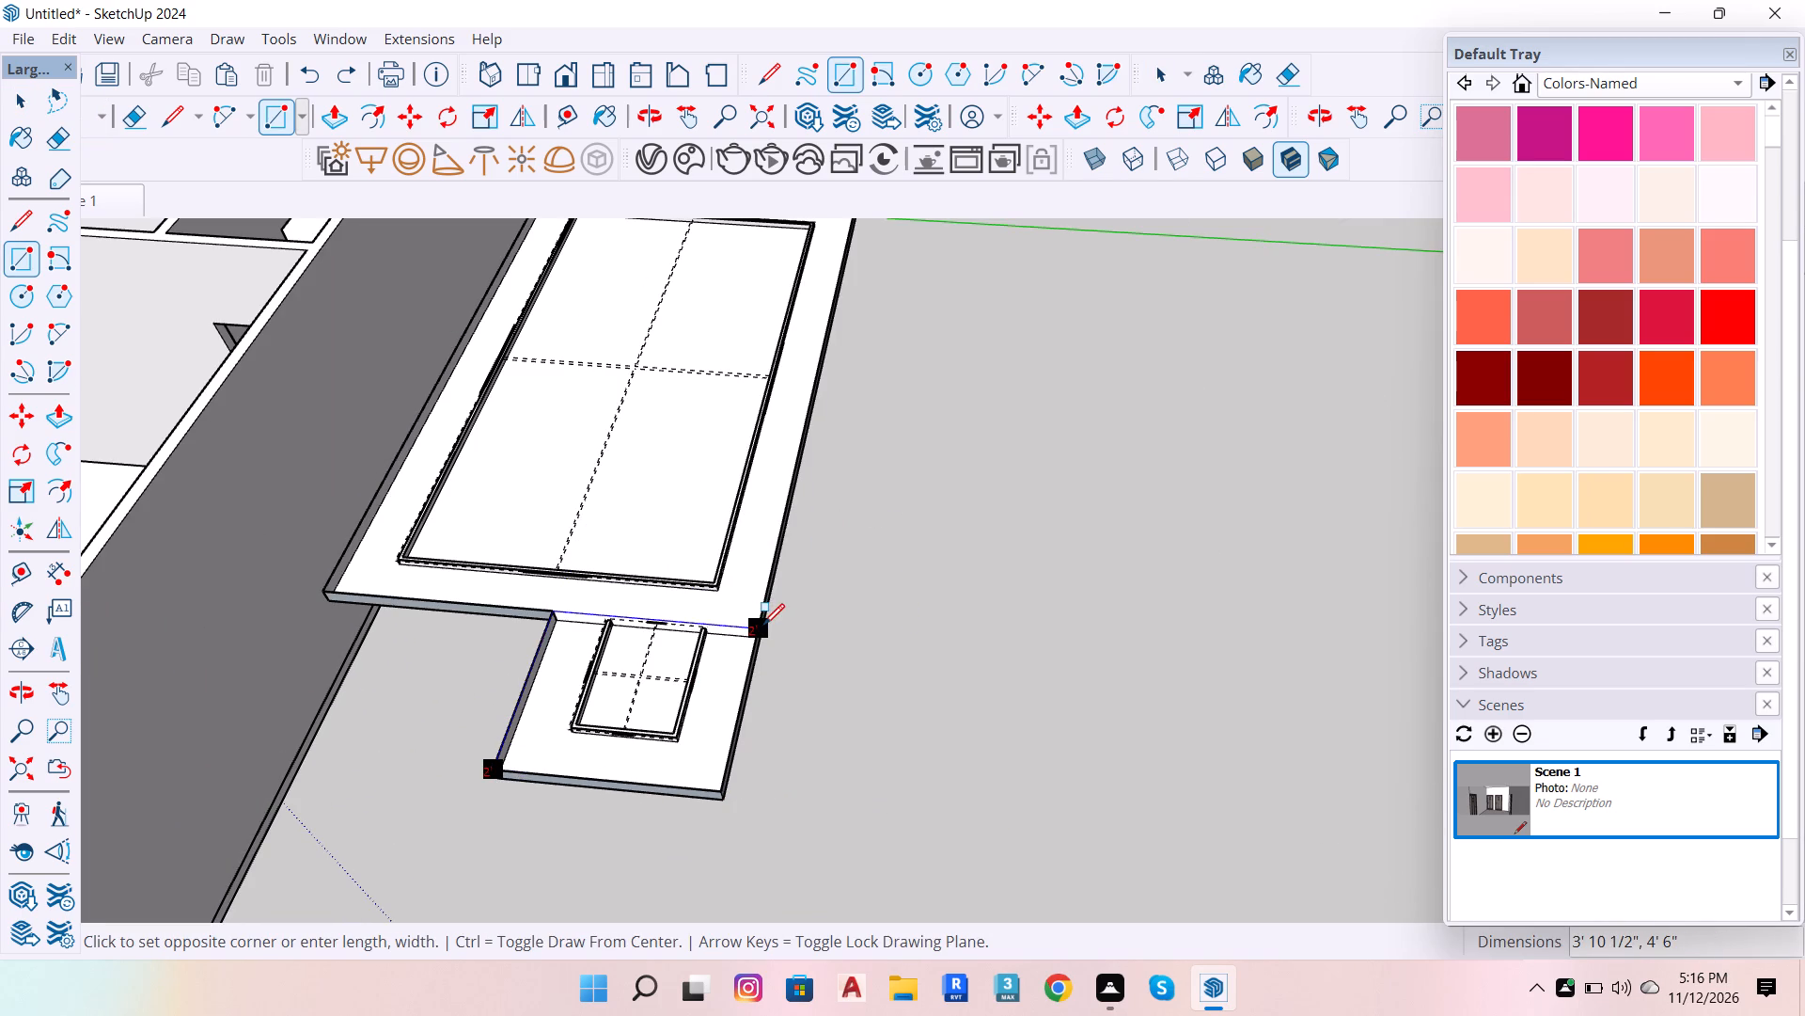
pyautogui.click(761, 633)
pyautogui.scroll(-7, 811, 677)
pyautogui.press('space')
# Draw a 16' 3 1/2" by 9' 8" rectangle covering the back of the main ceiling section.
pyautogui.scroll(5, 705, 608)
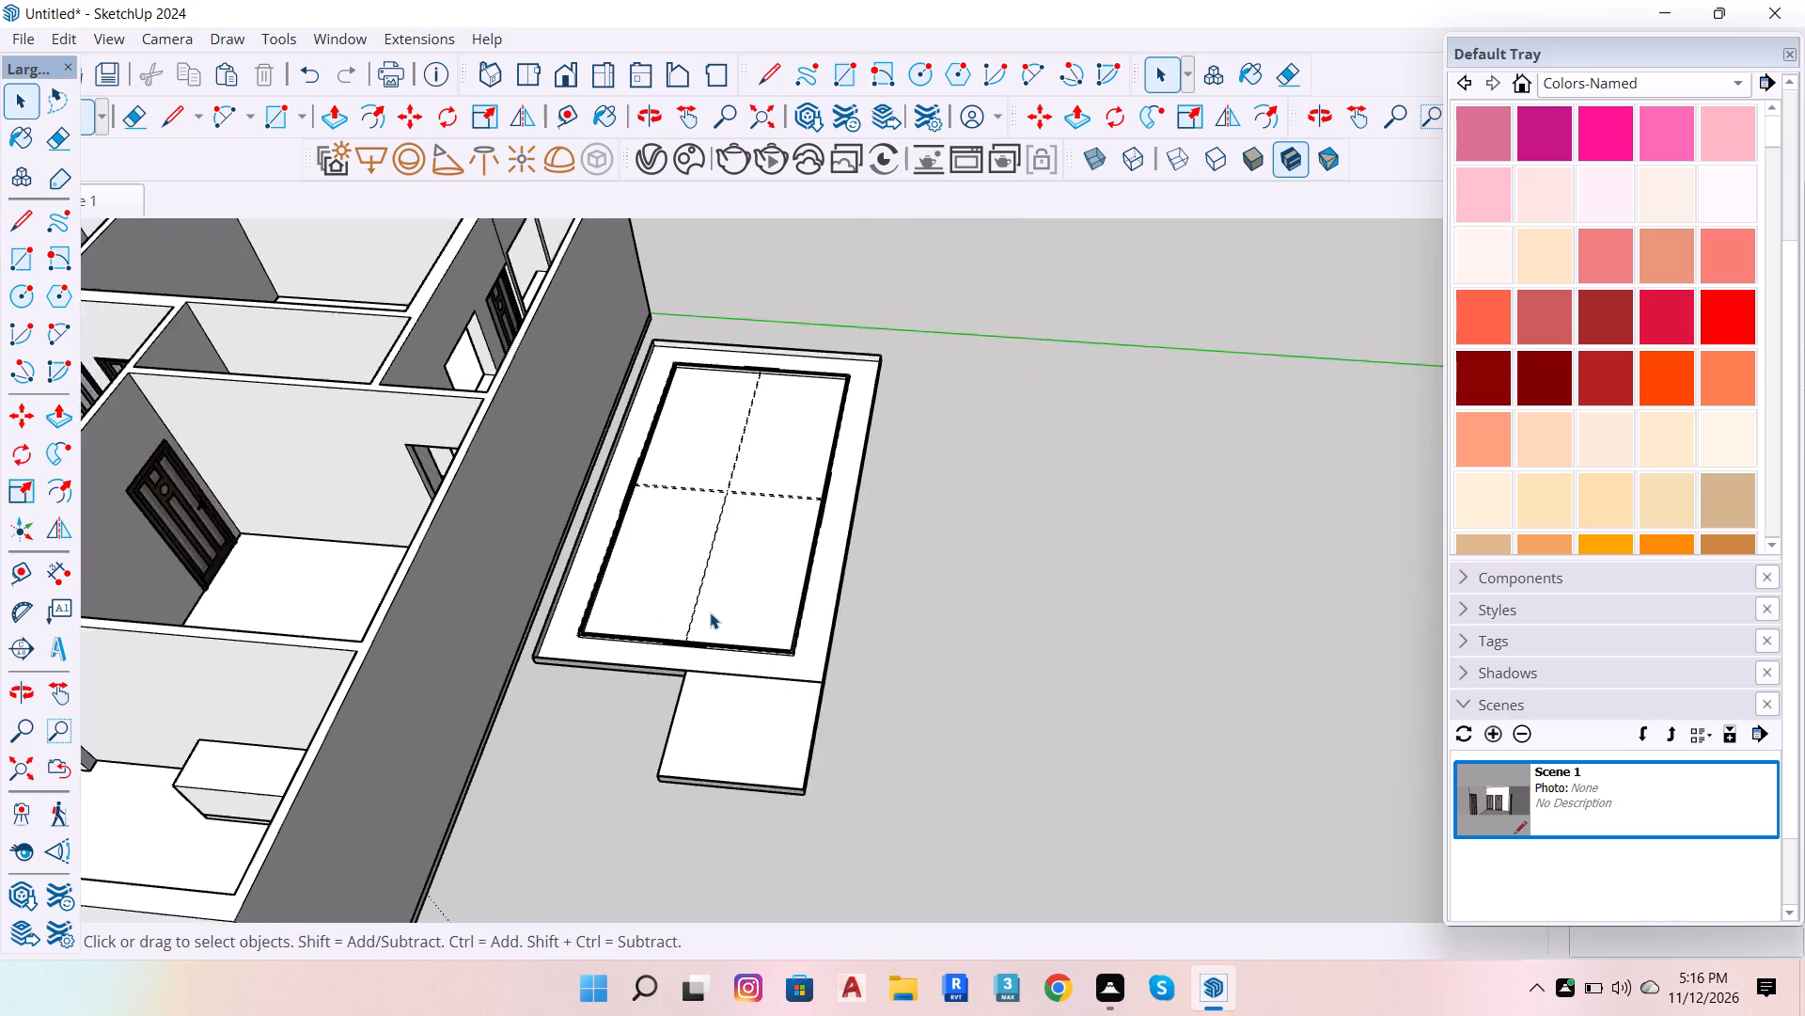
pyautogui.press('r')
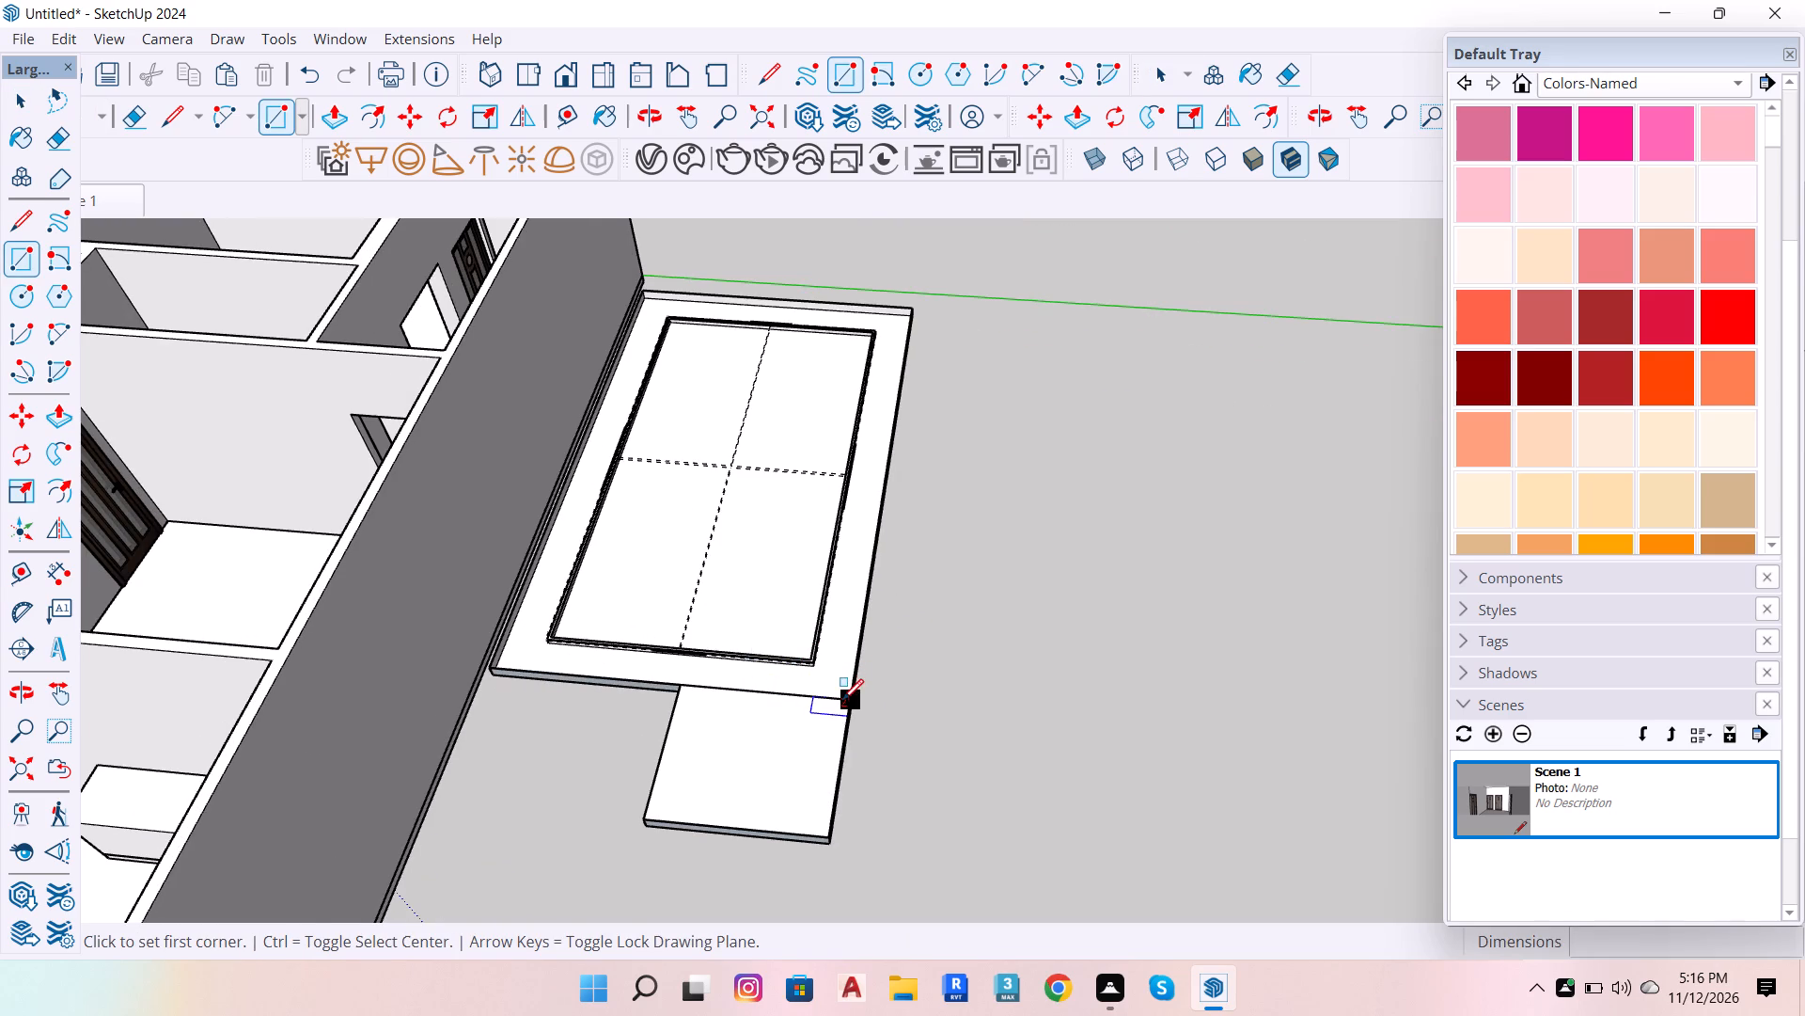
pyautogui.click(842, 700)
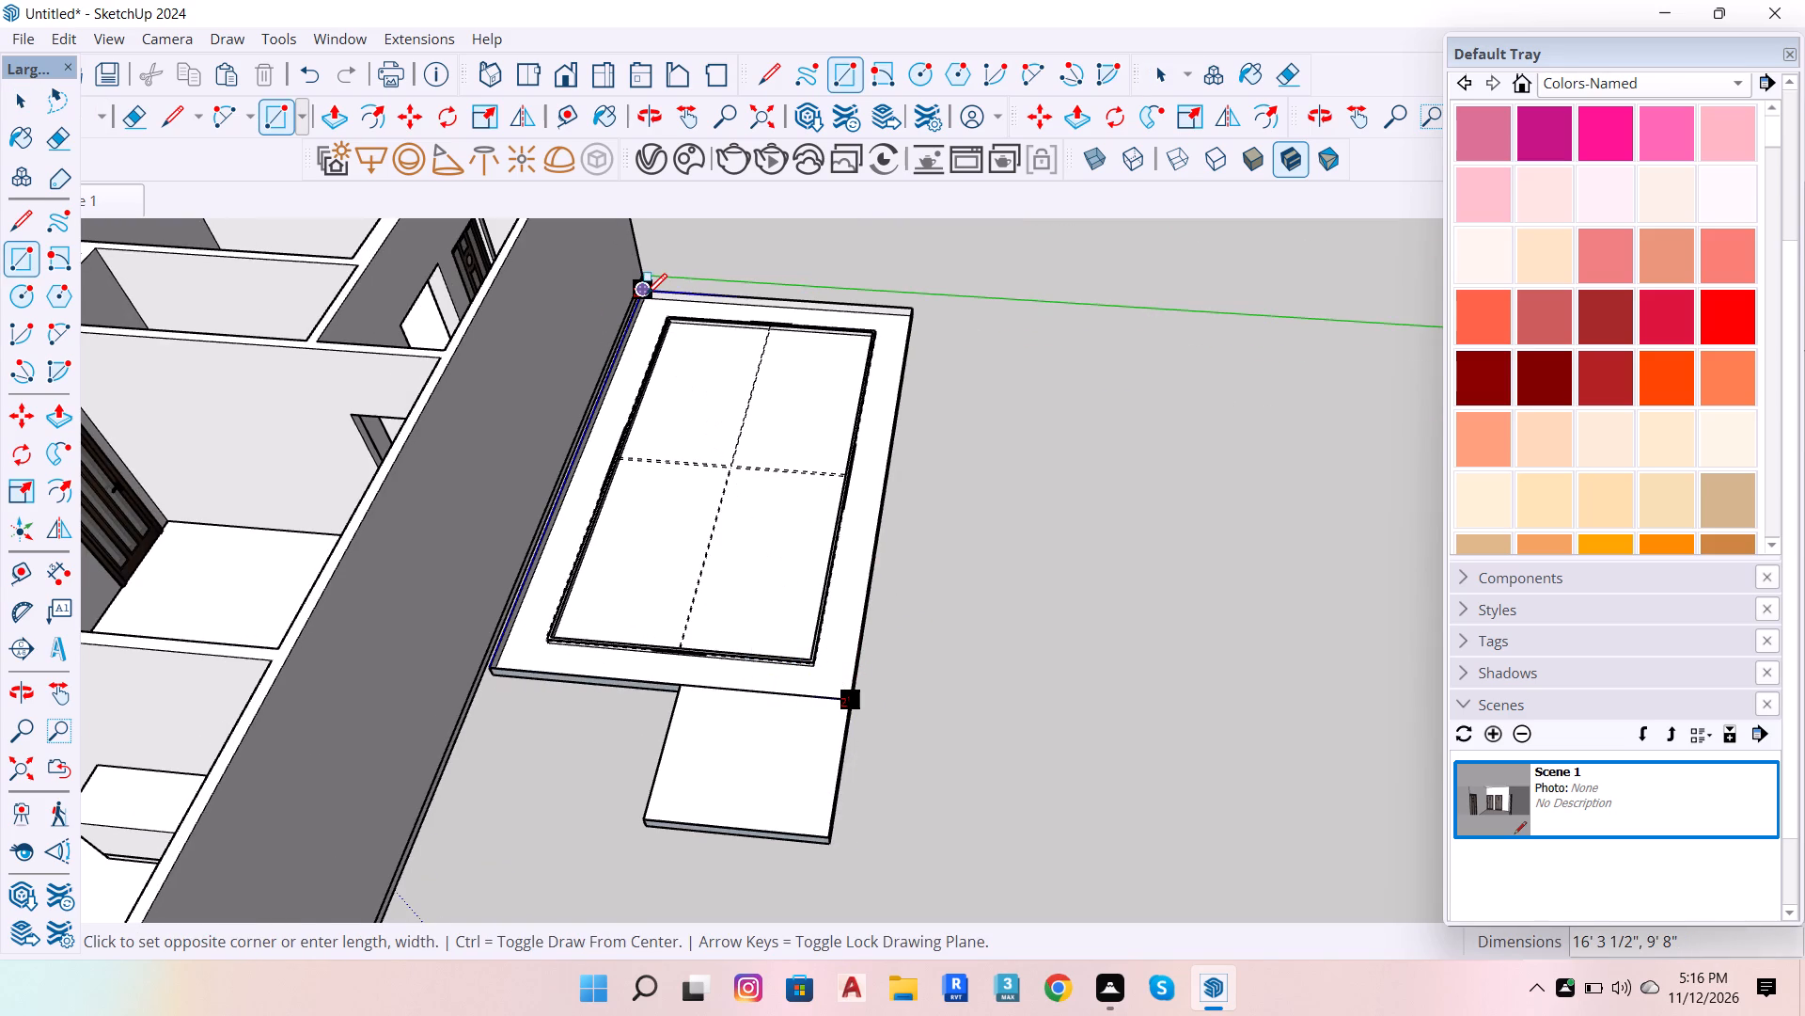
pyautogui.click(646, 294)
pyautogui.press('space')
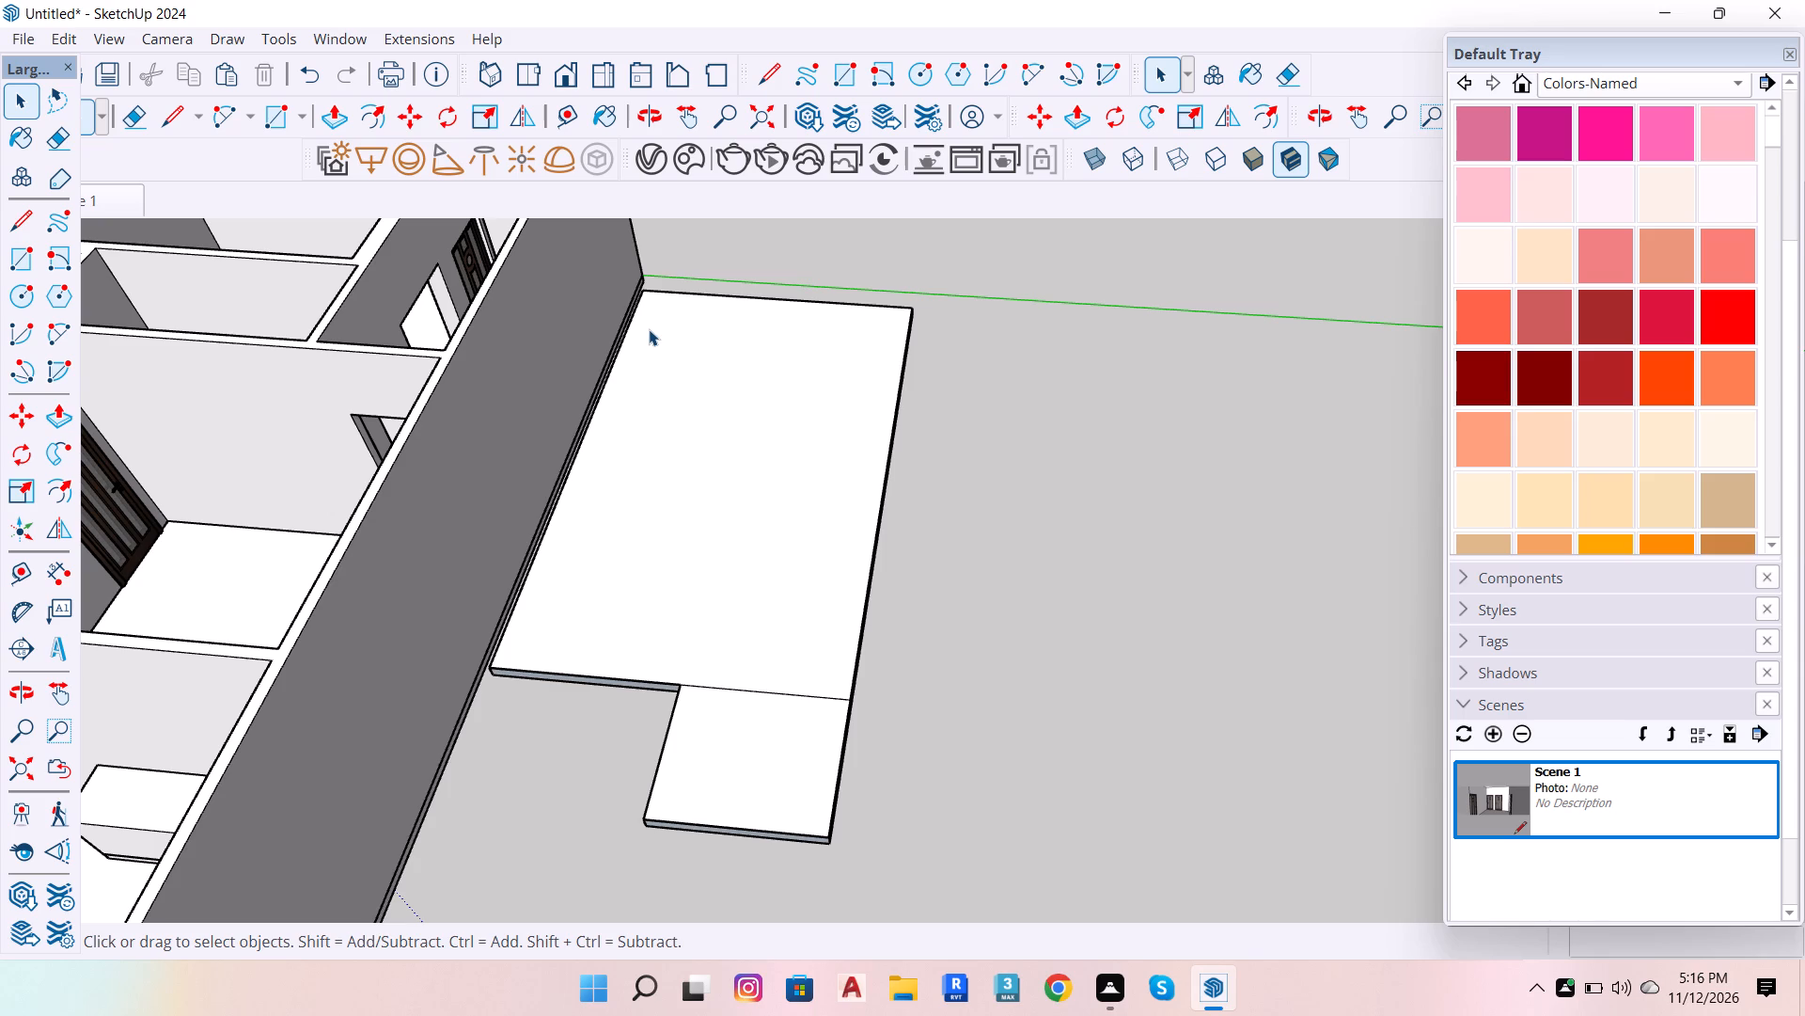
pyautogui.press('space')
# Check the two cover faces by selecting them separately and together with the ceiling.
pyautogui.scroll(-7, 815, 448)
pyautogui.click(1000, 688)
pyautogui.click(772, 579)
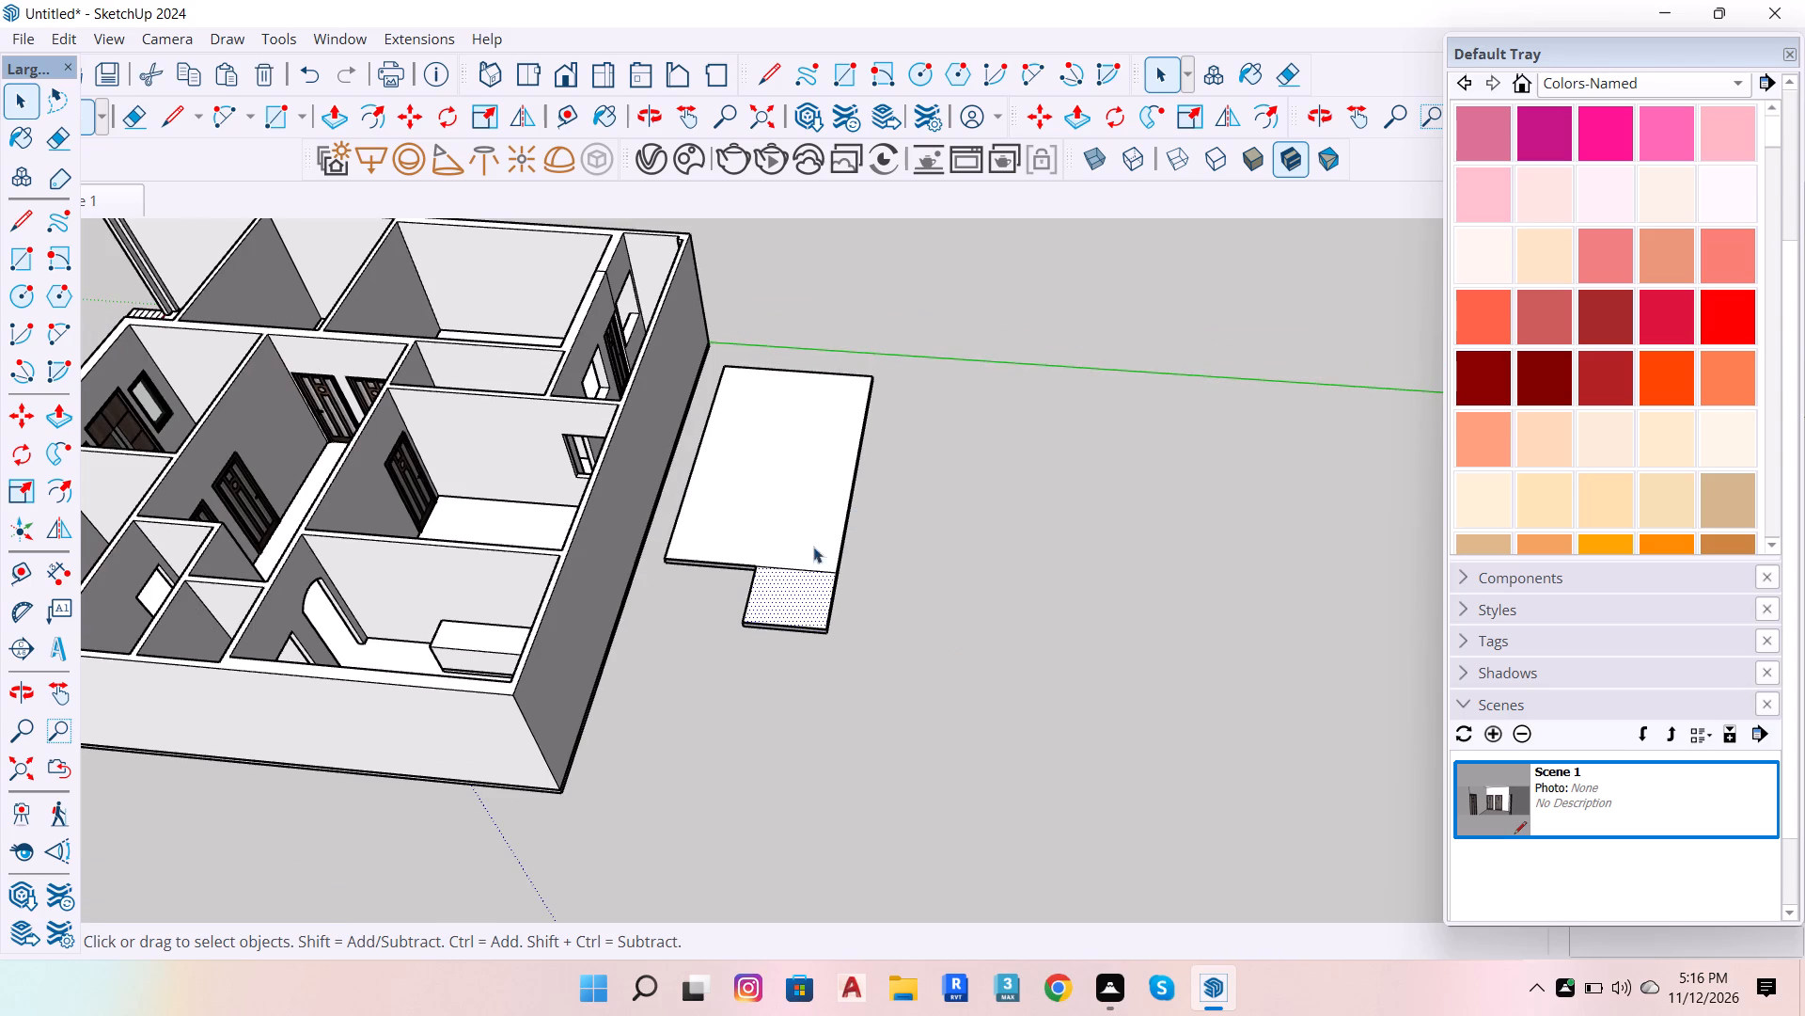
pyautogui.doubleClick(1003, 559)
pyautogui.click(802, 551)
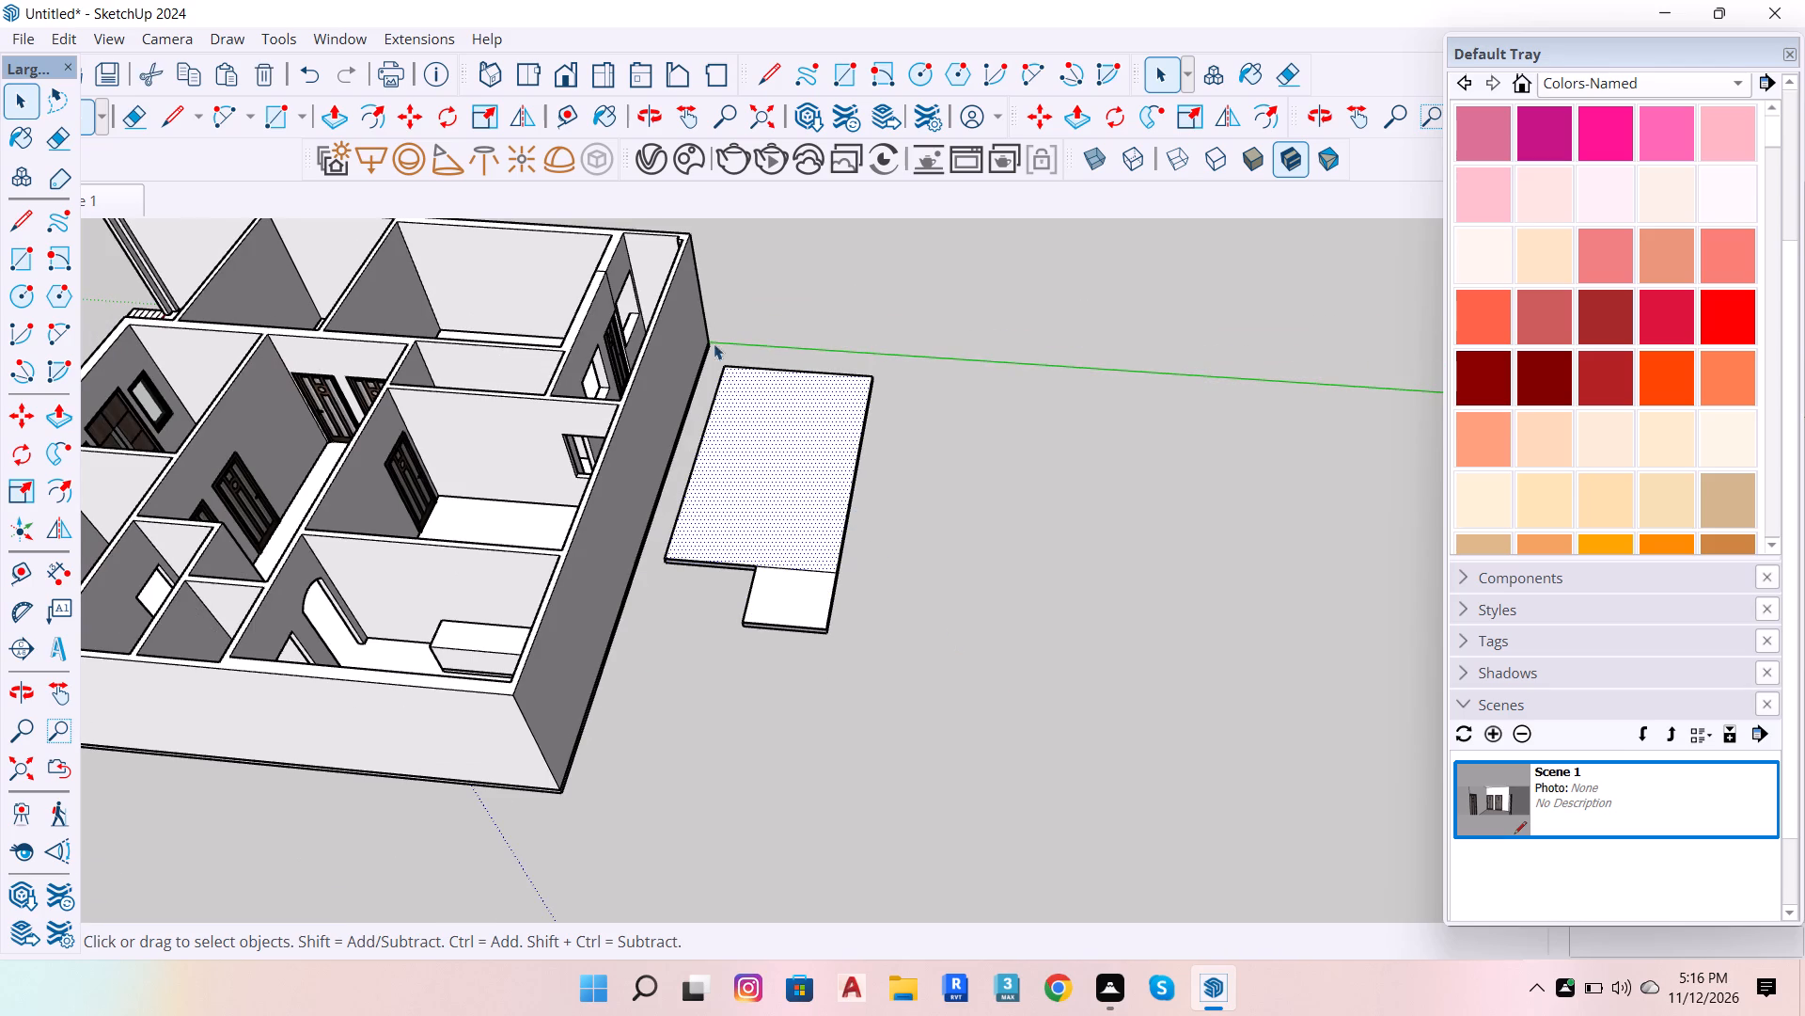
pyautogui.moveTo(698, 325); pyautogui.dragTo(953, 723)
pyautogui.click(830, 553)
pyautogui.doubleClick(963, 576)
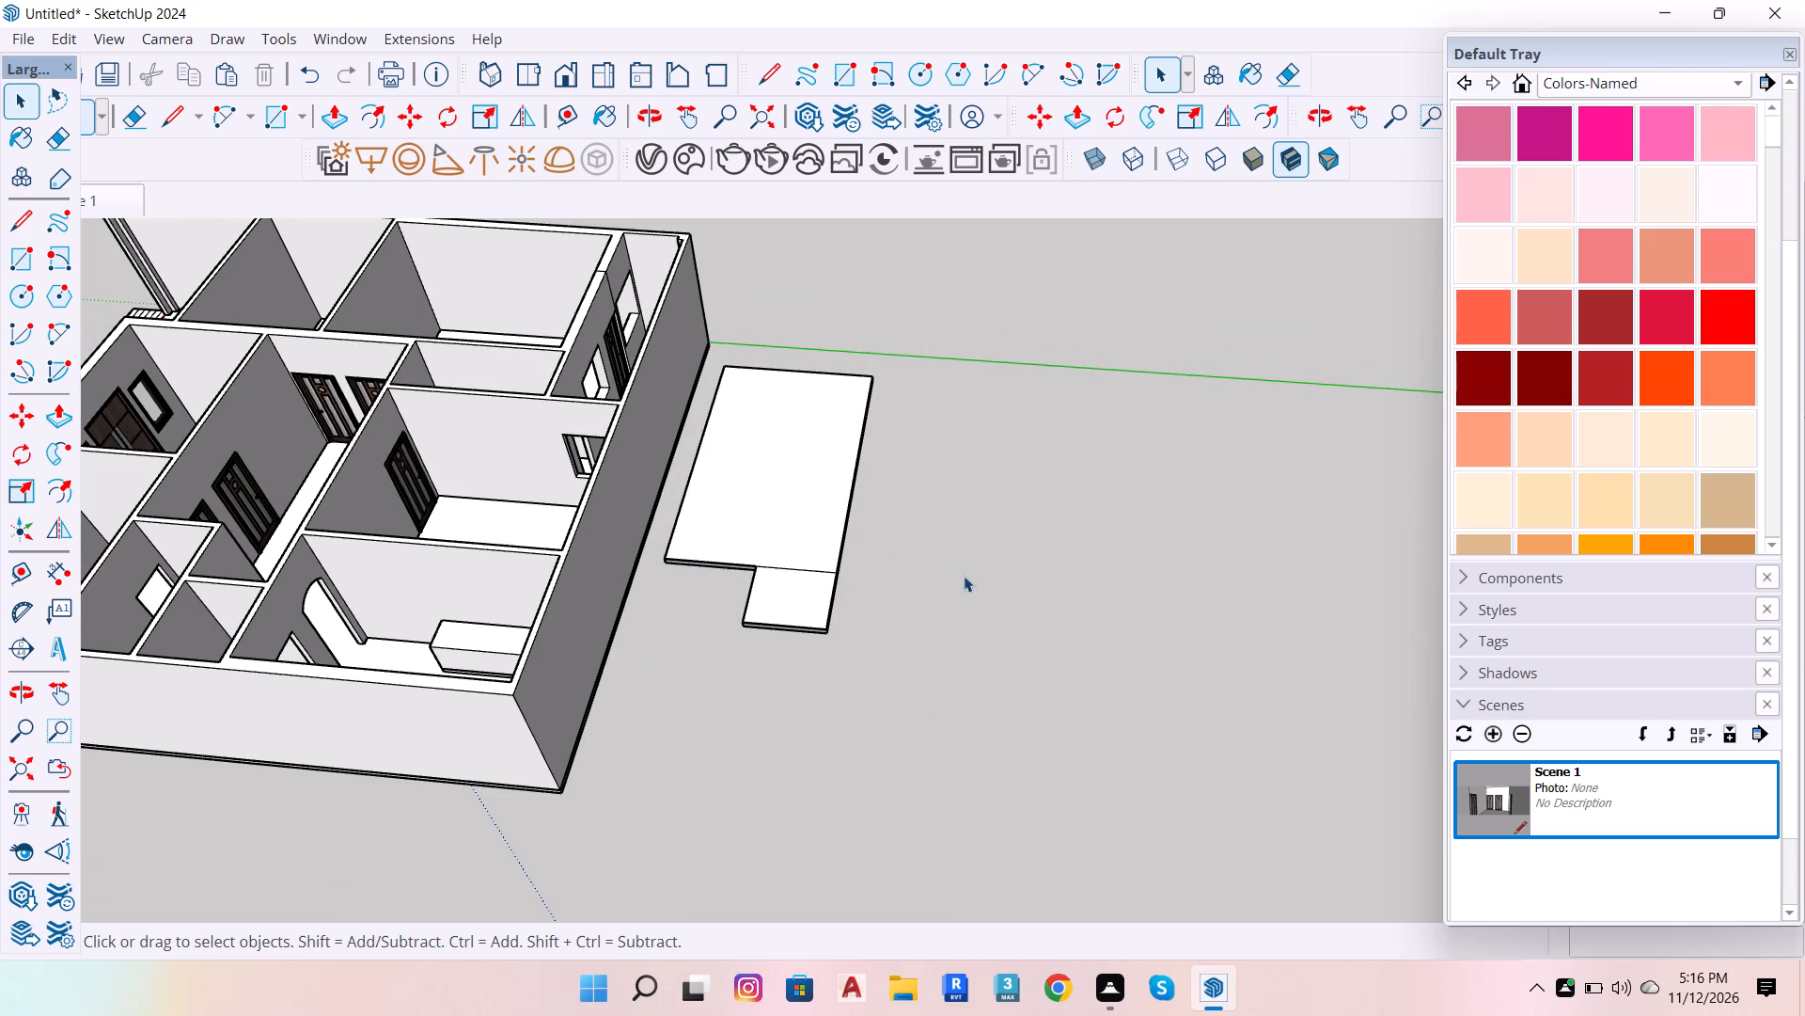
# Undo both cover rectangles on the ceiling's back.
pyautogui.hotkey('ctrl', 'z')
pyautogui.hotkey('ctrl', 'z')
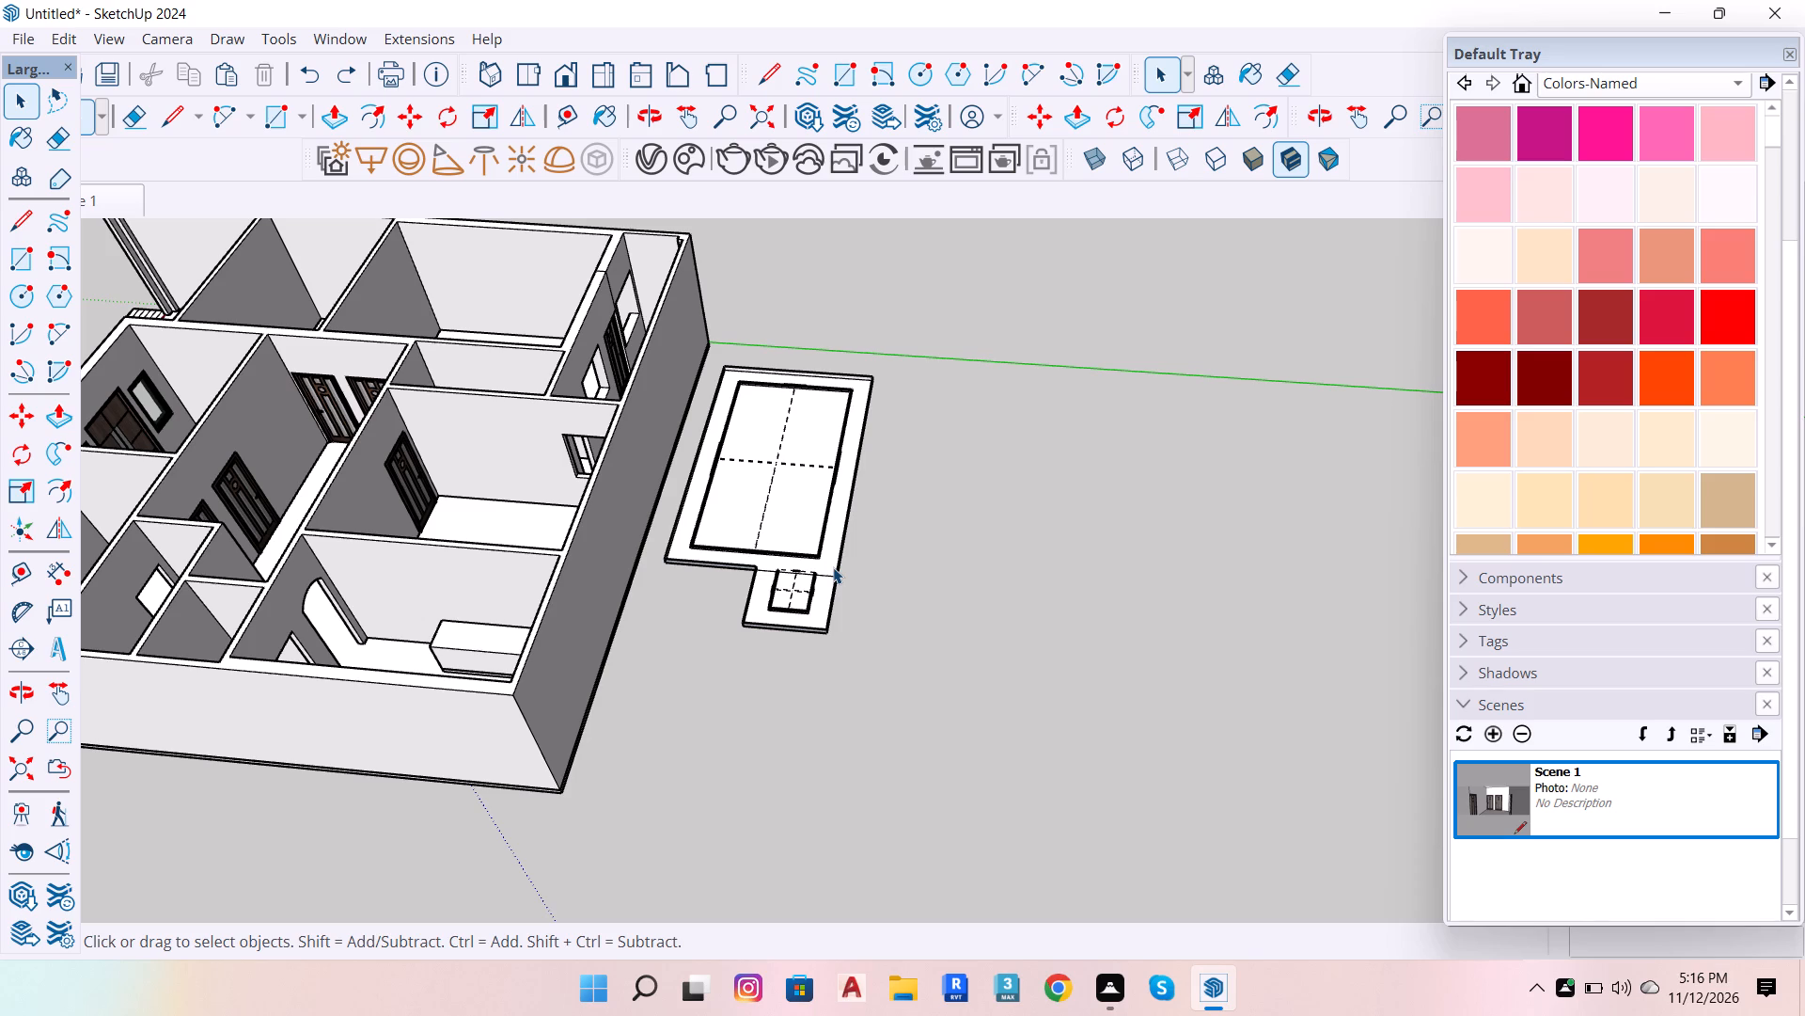
# Inside the ceiling group, close the back of the narrow section with a 3' 10 1/2" by 4' 6" rectangle.
pyautogui.doubleClick(829, 578)
pyautogui.scroll(8, 826, 592)
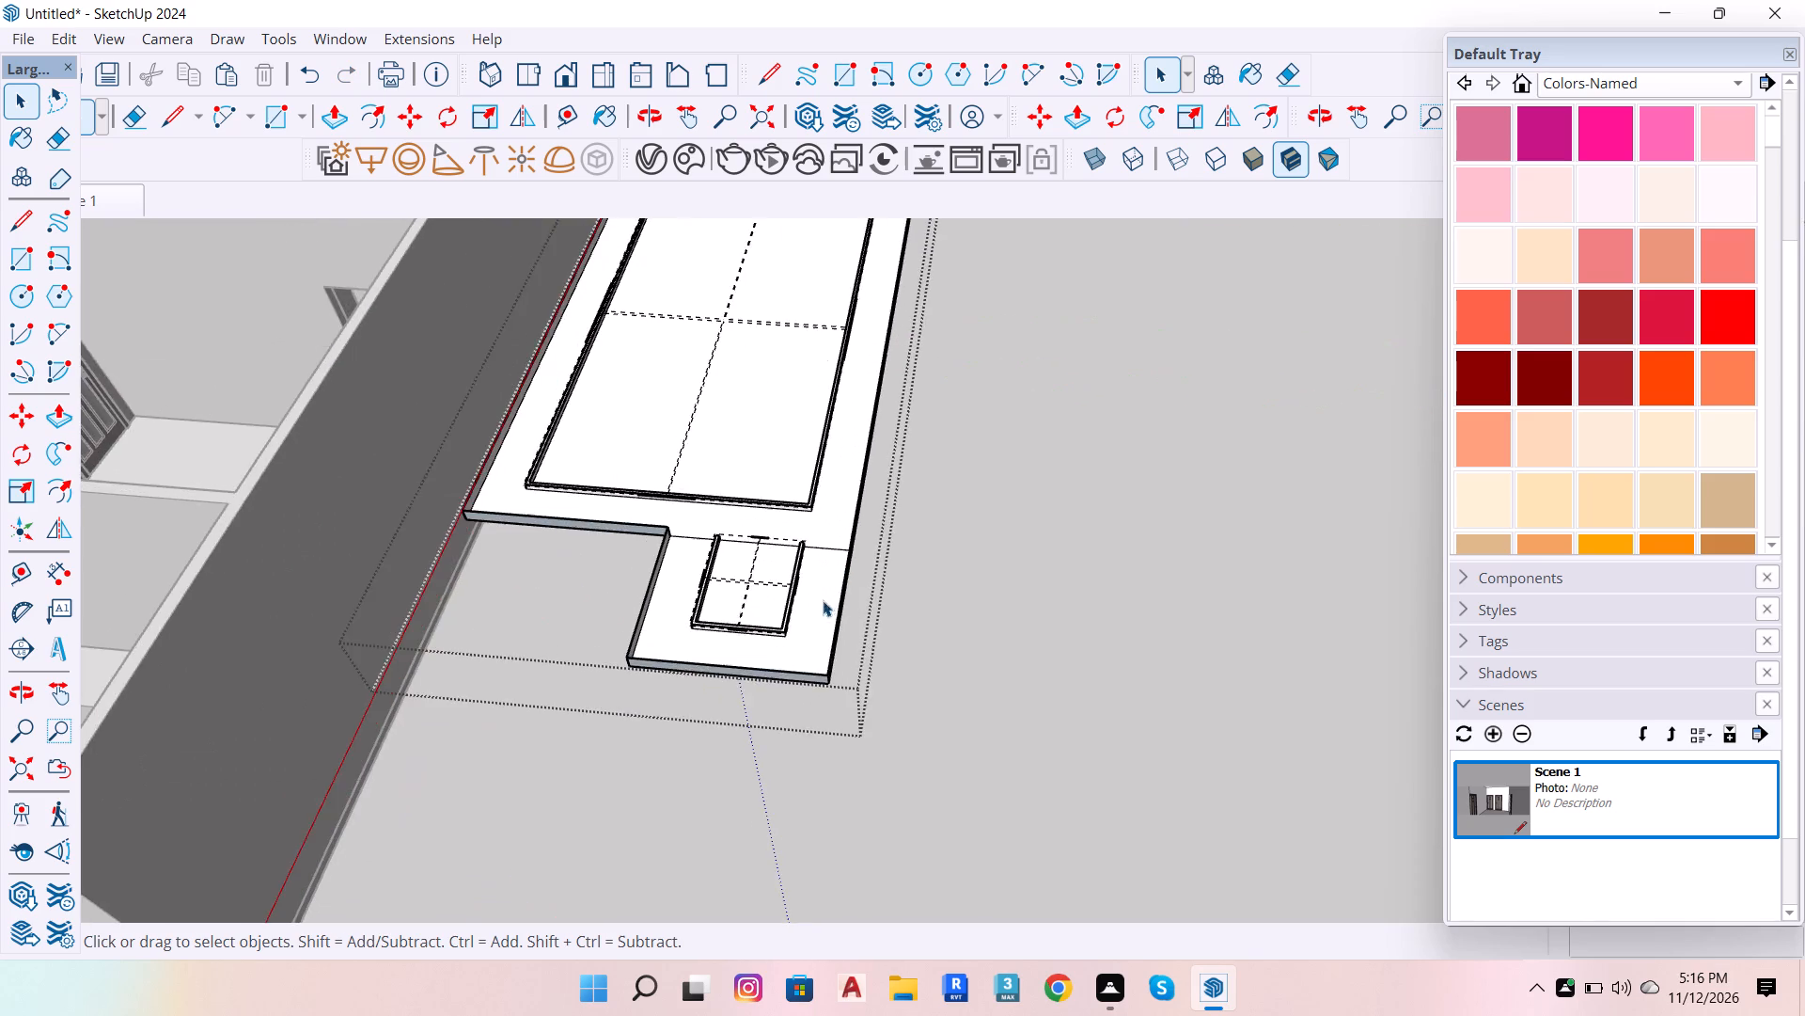
pyautogui.scroll(5, 708, 606)
pyautogui.press('r')
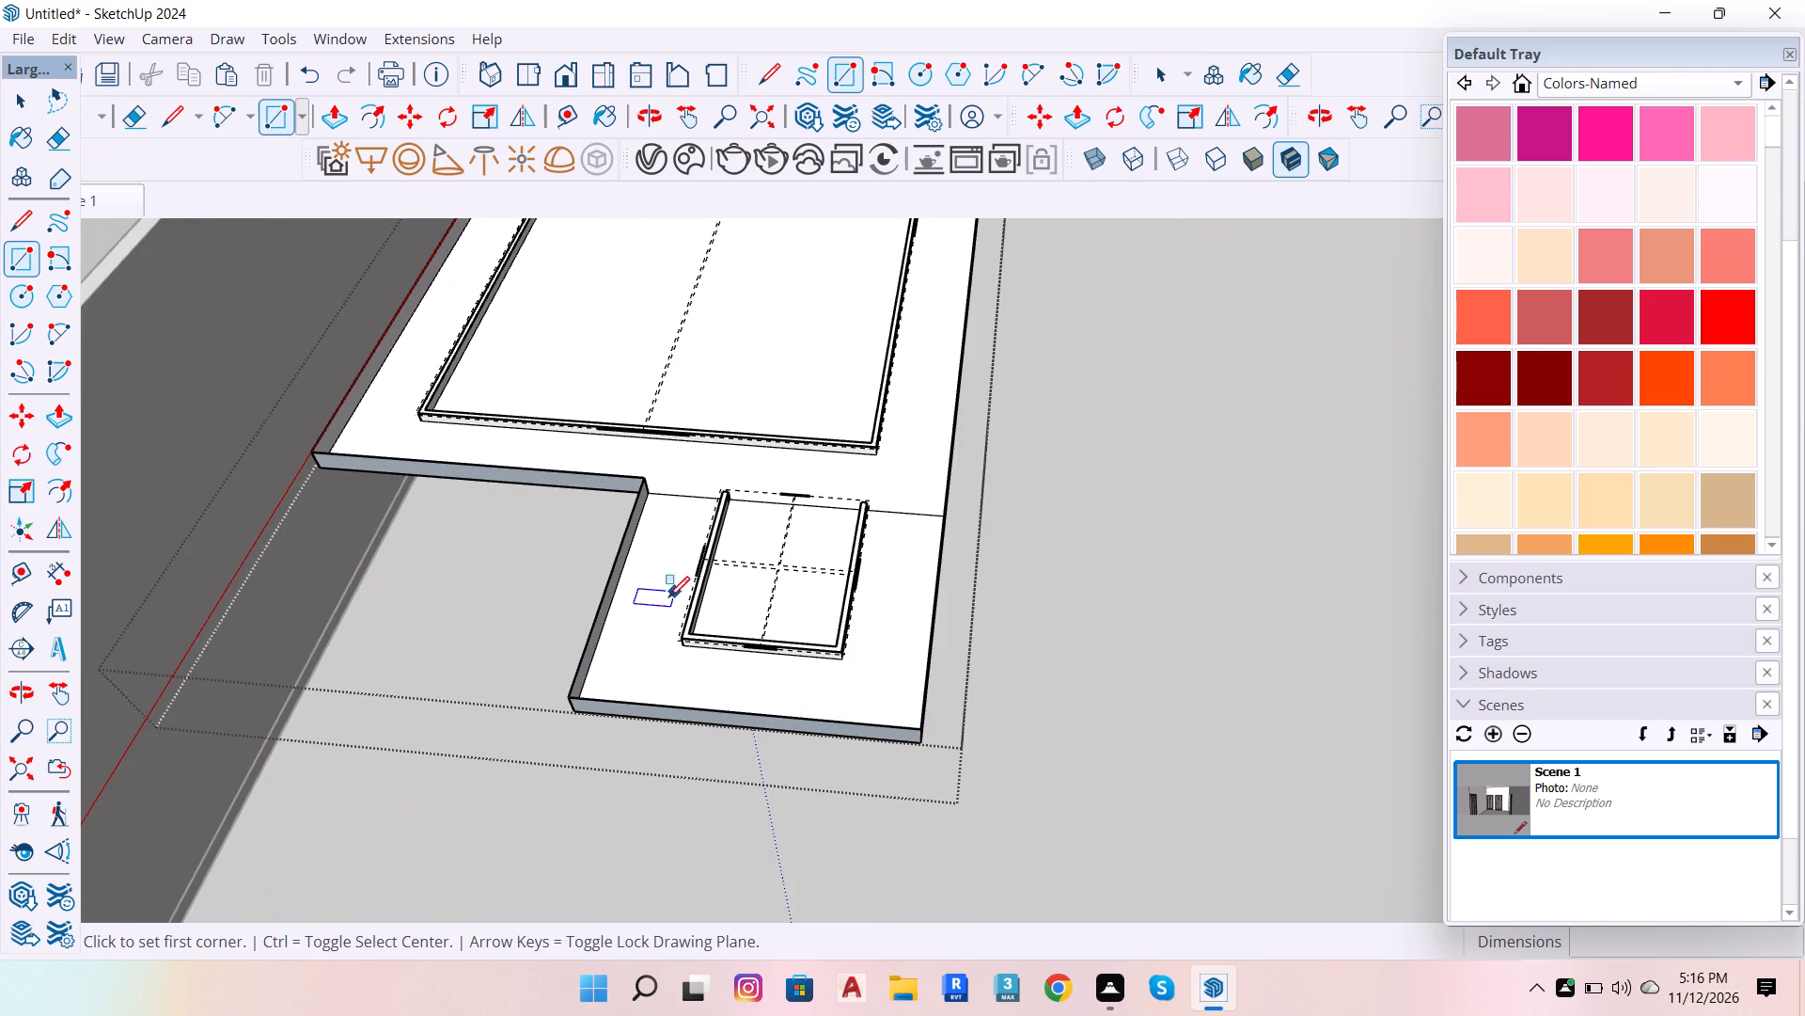
pyautogui.click(570, 694)
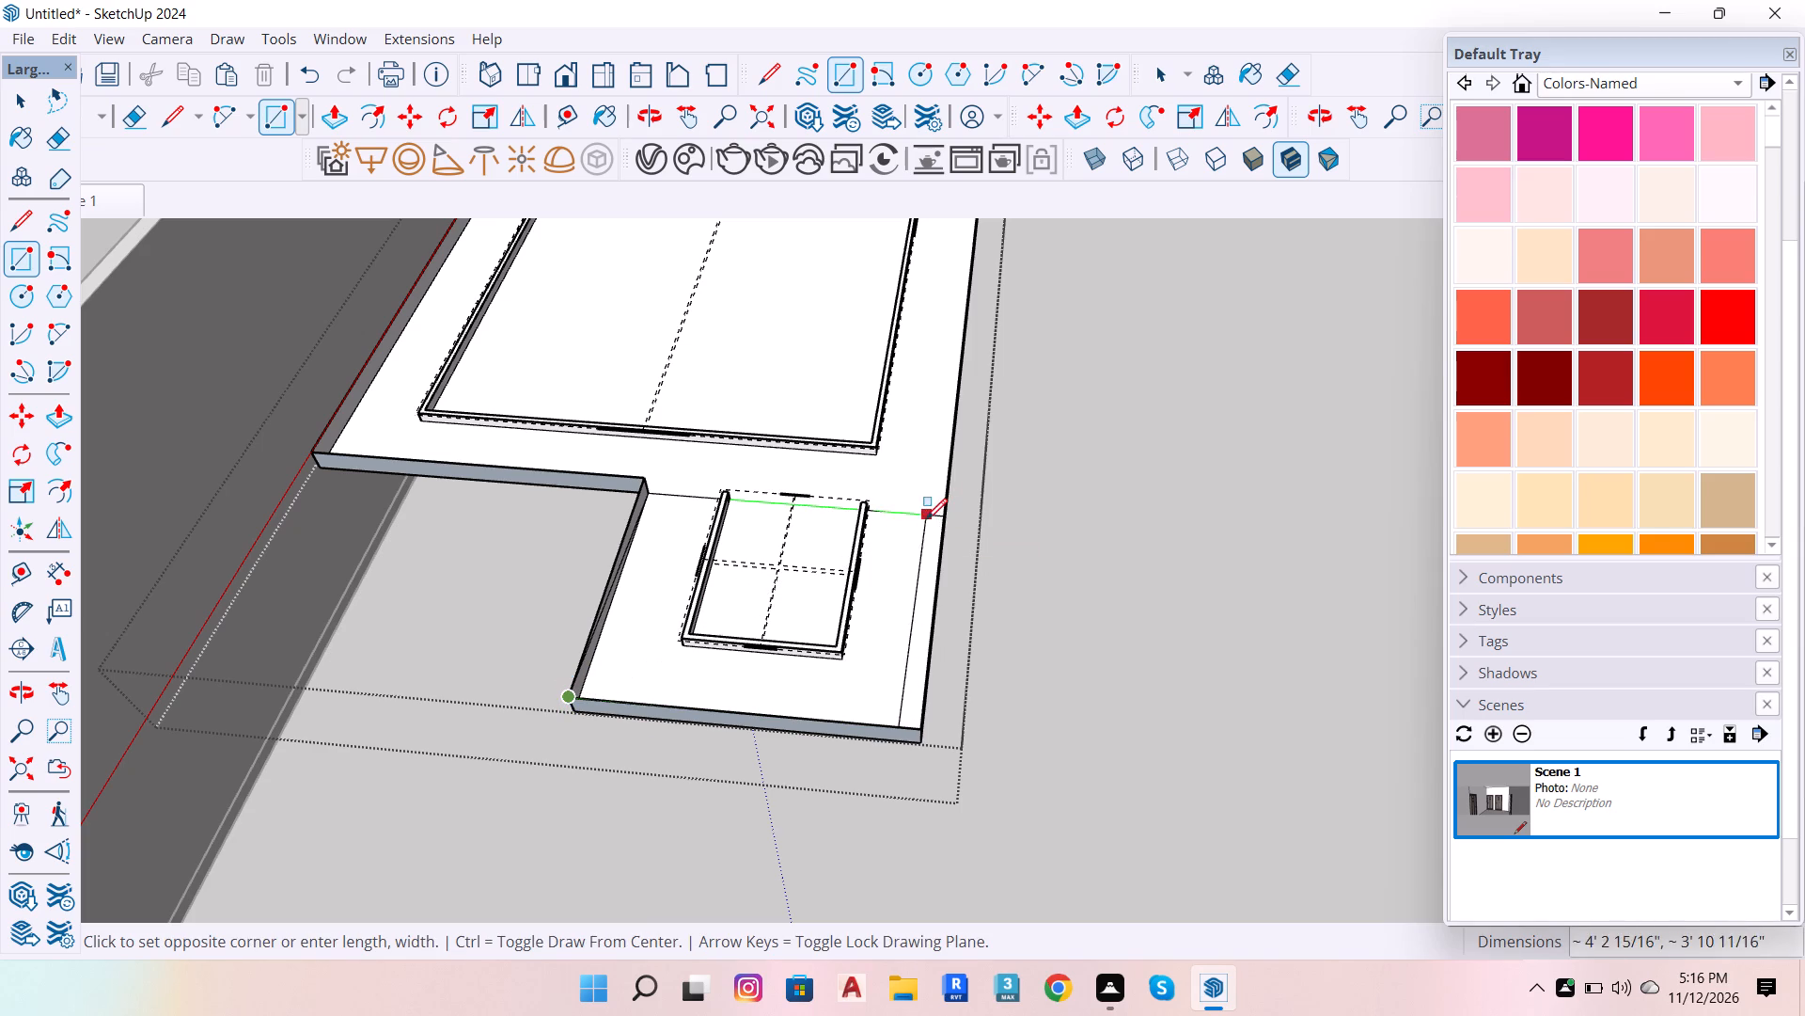
pyautogui.press('space')
pyautogui.press('e')
pyautogui.press('r')
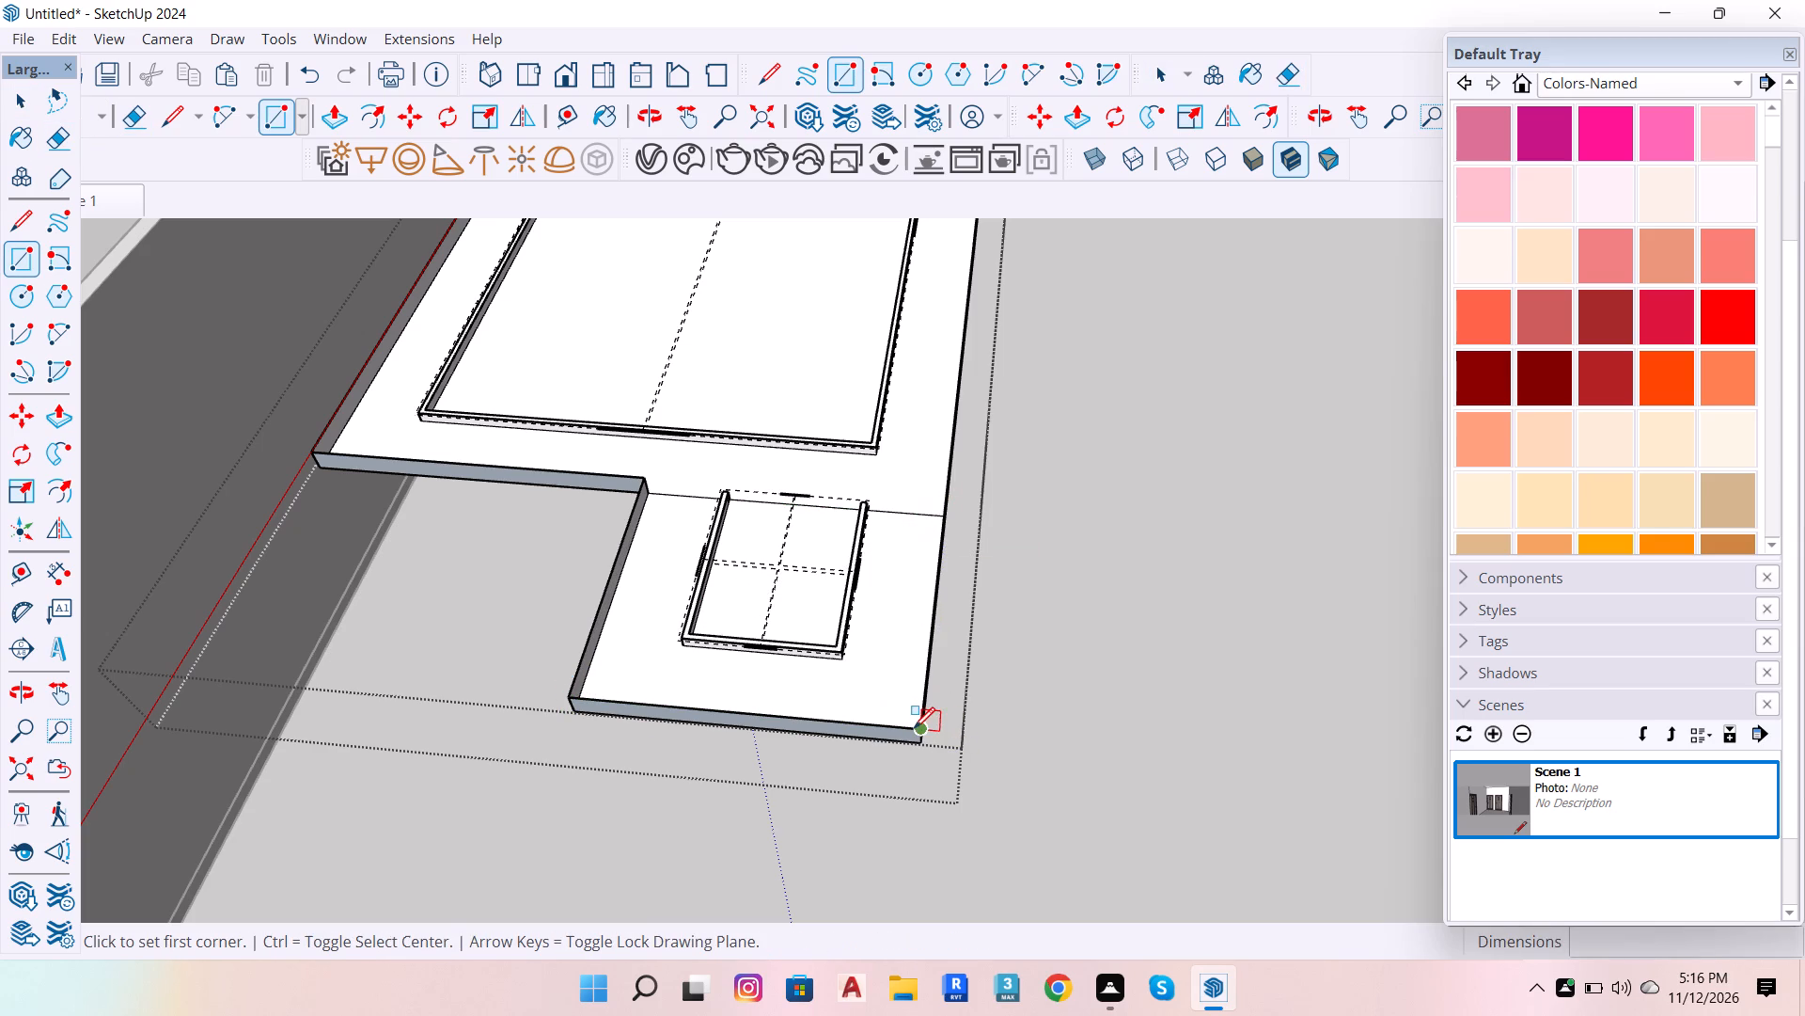
pyautogui.click(915, 727)
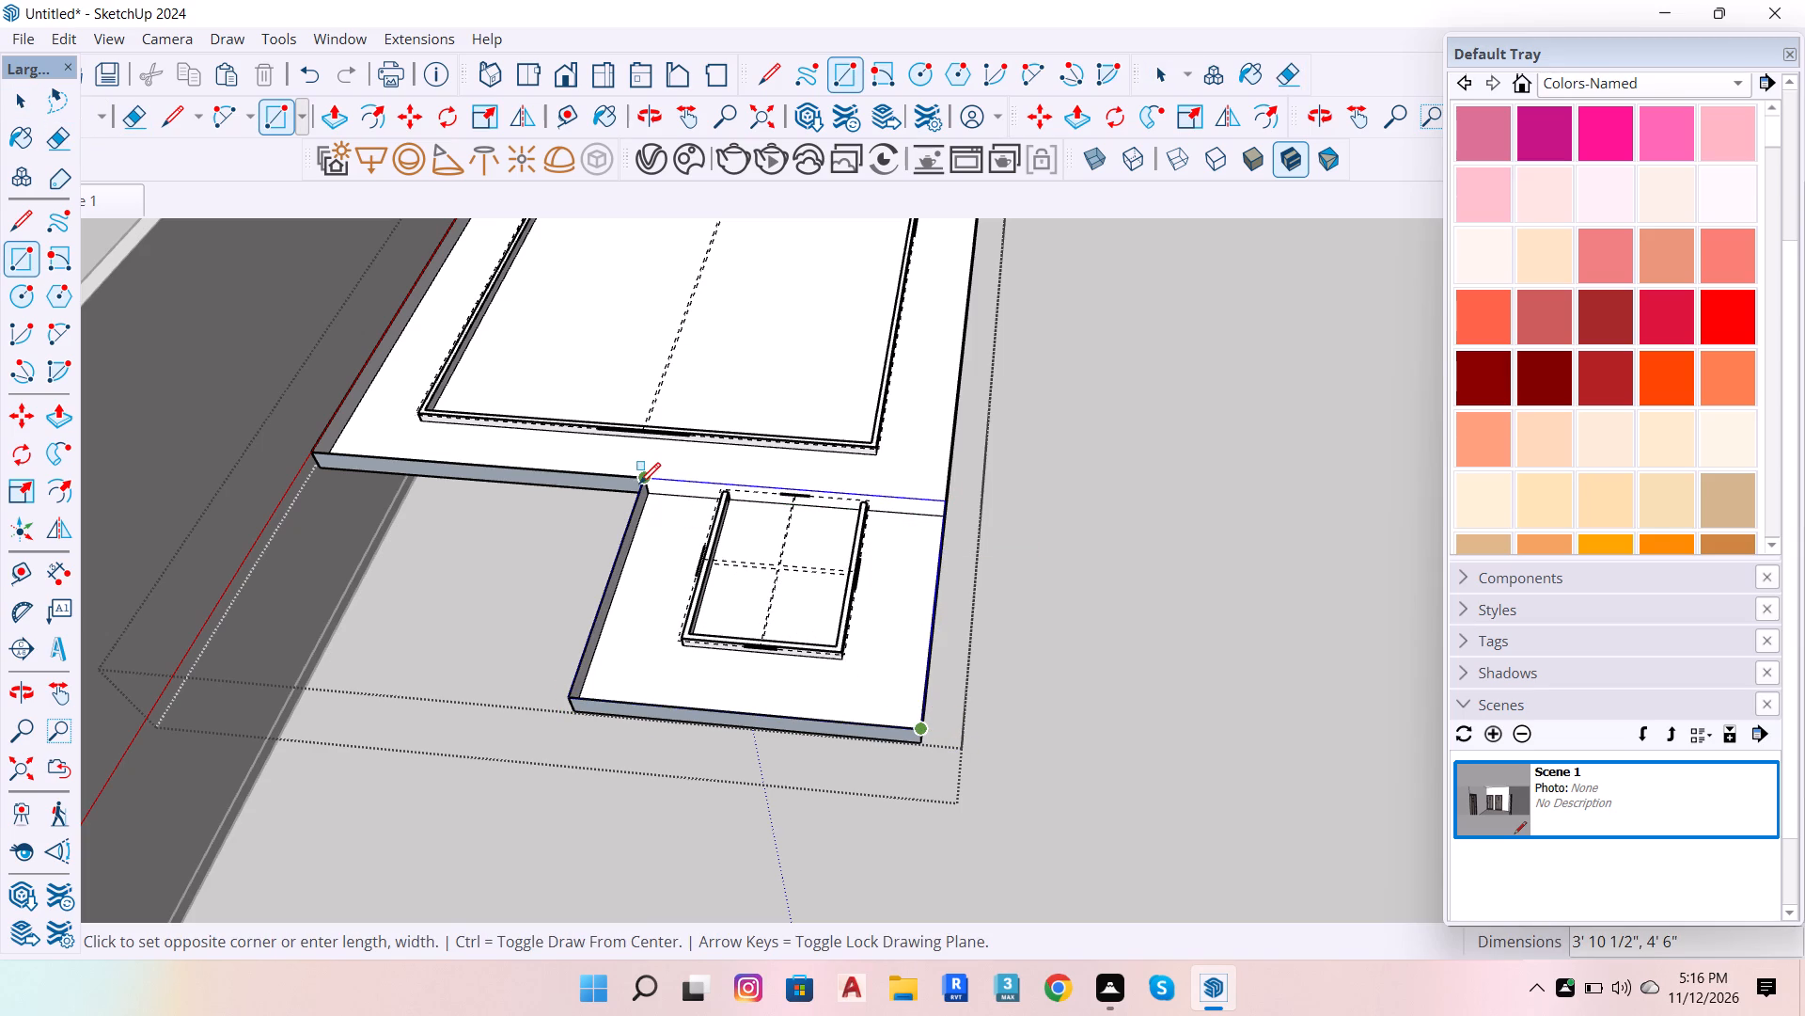
pyautogui.click(639, 484)
pyautogui.scroll(-13, 811, 577)
pyautogui.press('space')
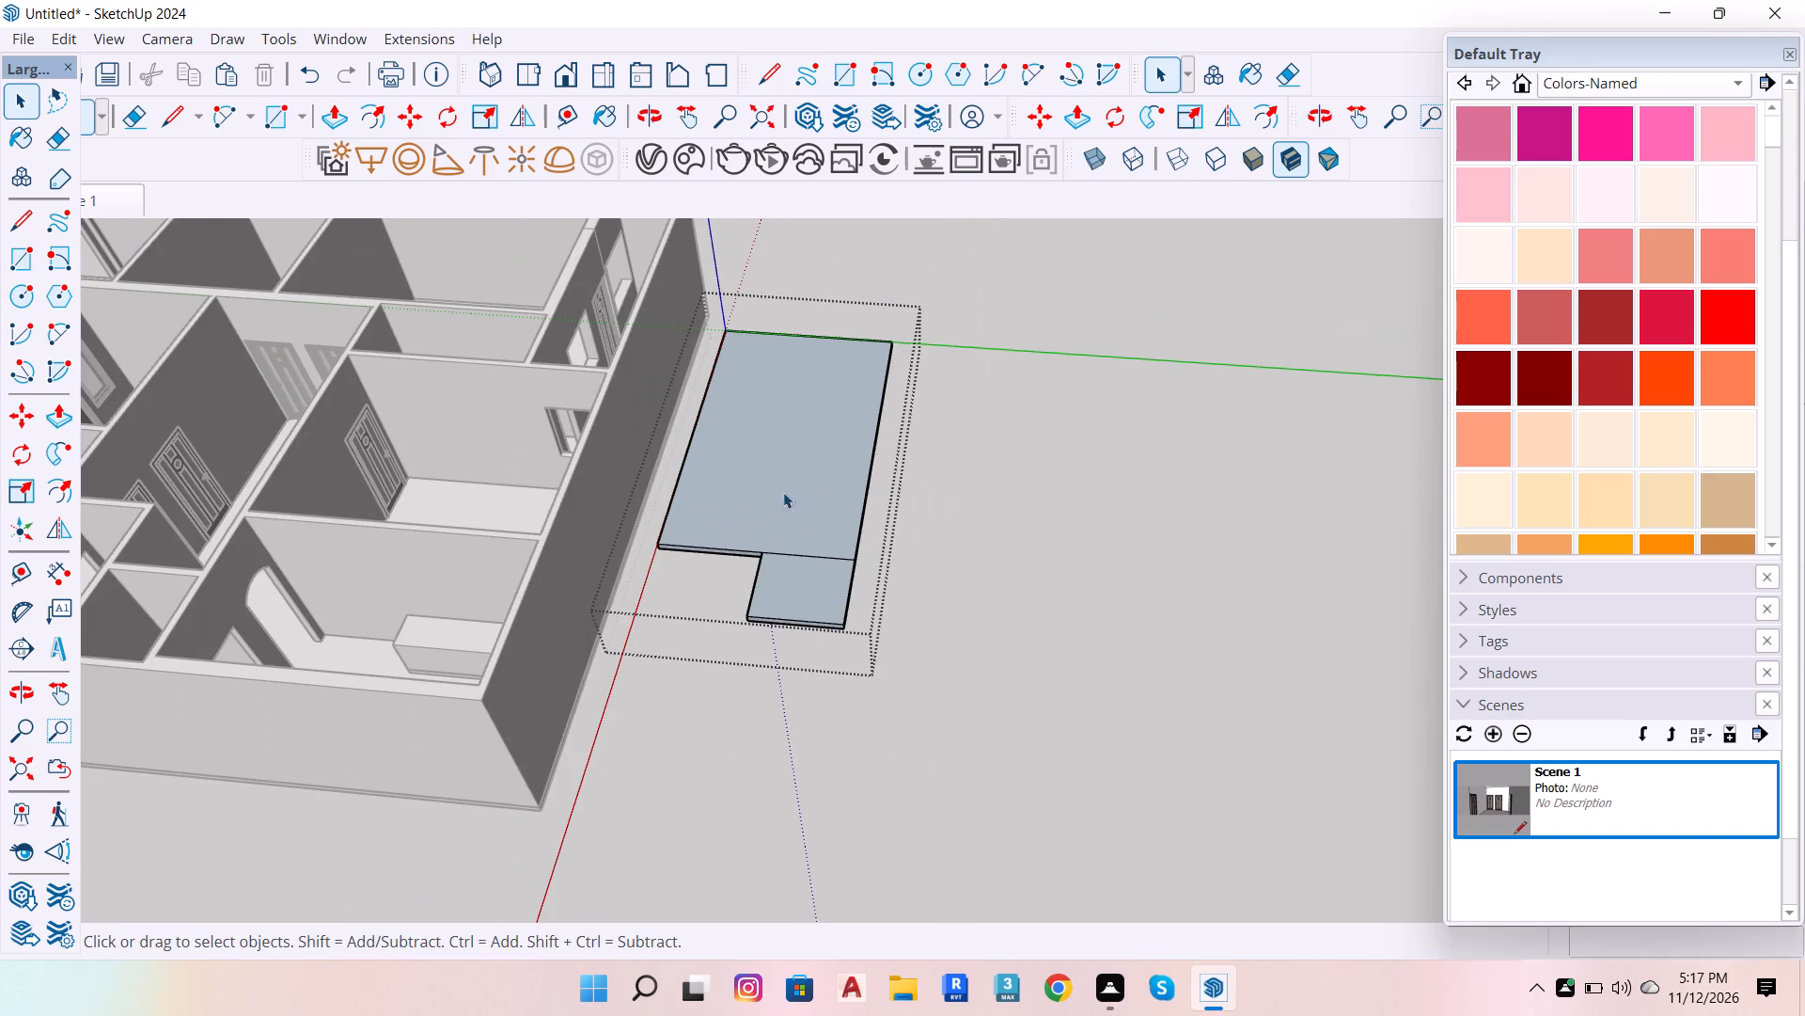
# Paint the recessed panels and surrounding borders on the underside of both ceiling sections with 0128_White.
pyautogui.click(769, 420)
pyautogui.scroll(-6, 815, 497)
pyautogui.press('o')
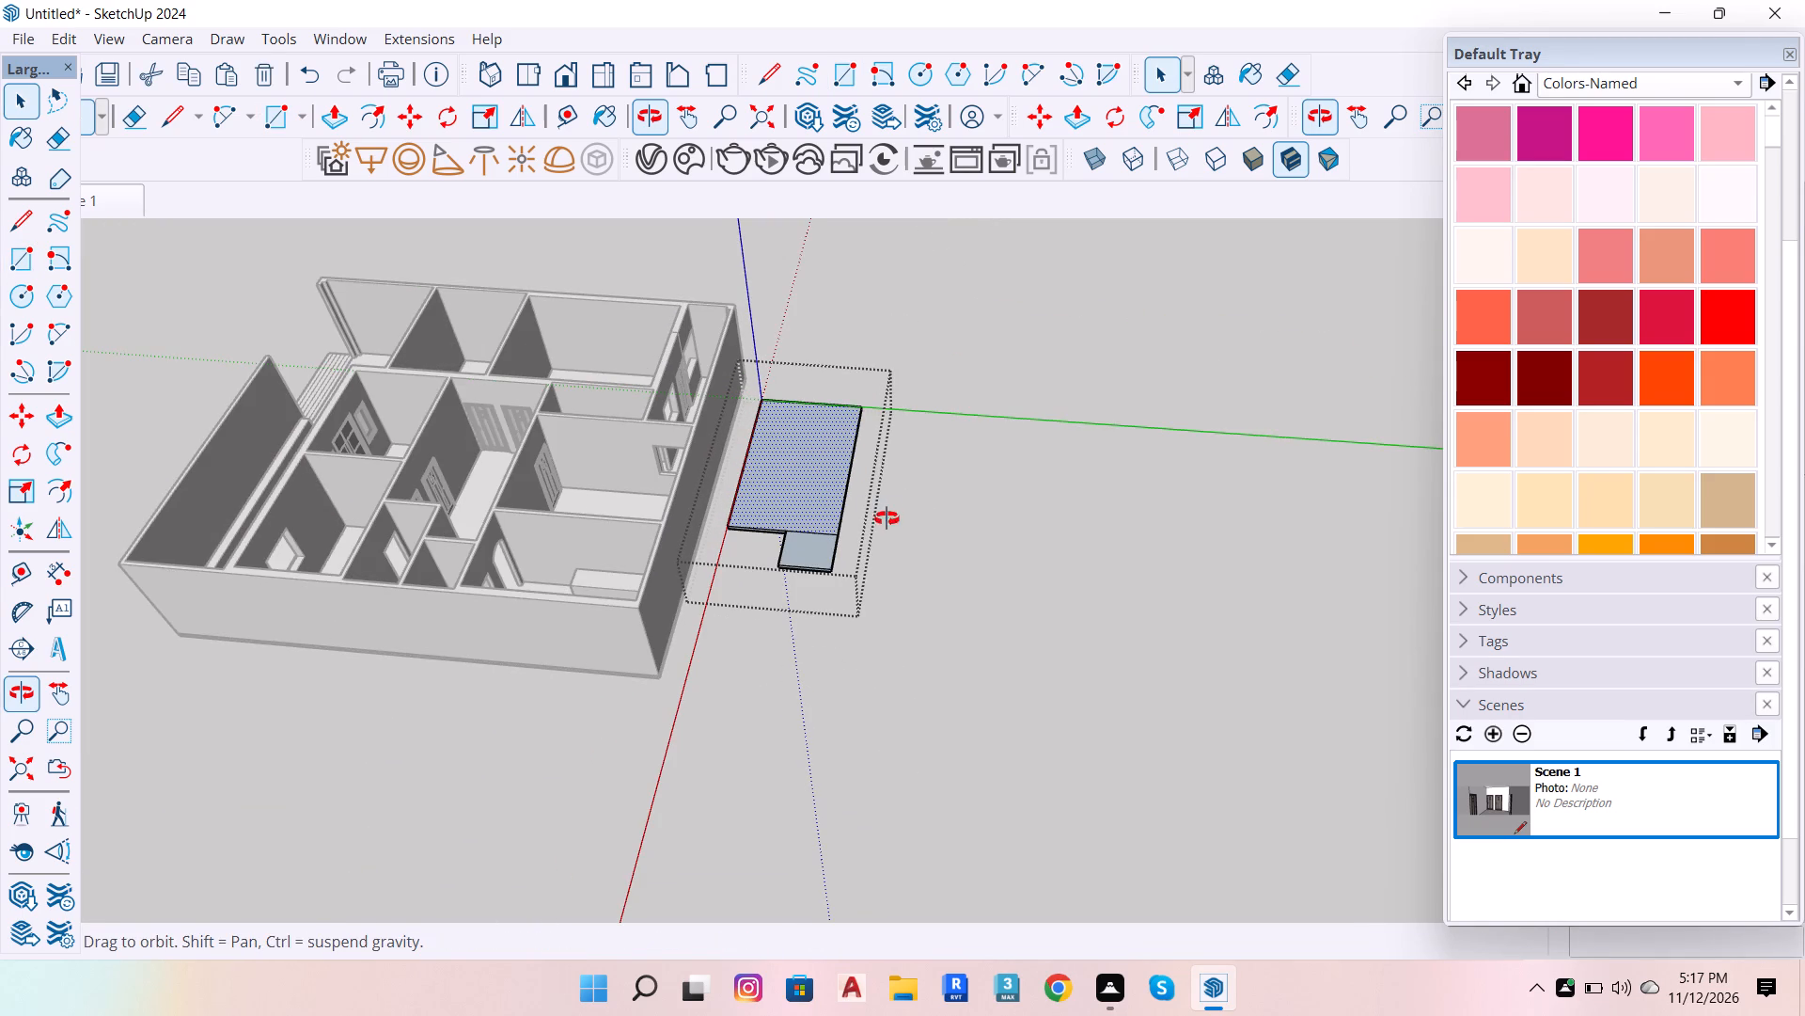
pyautogui.moveTo(887, 519); pyautogui.dragTo(390, 0)
pyautogui.moveTo(962, 552); pyautogui.dragTo(855, 215)
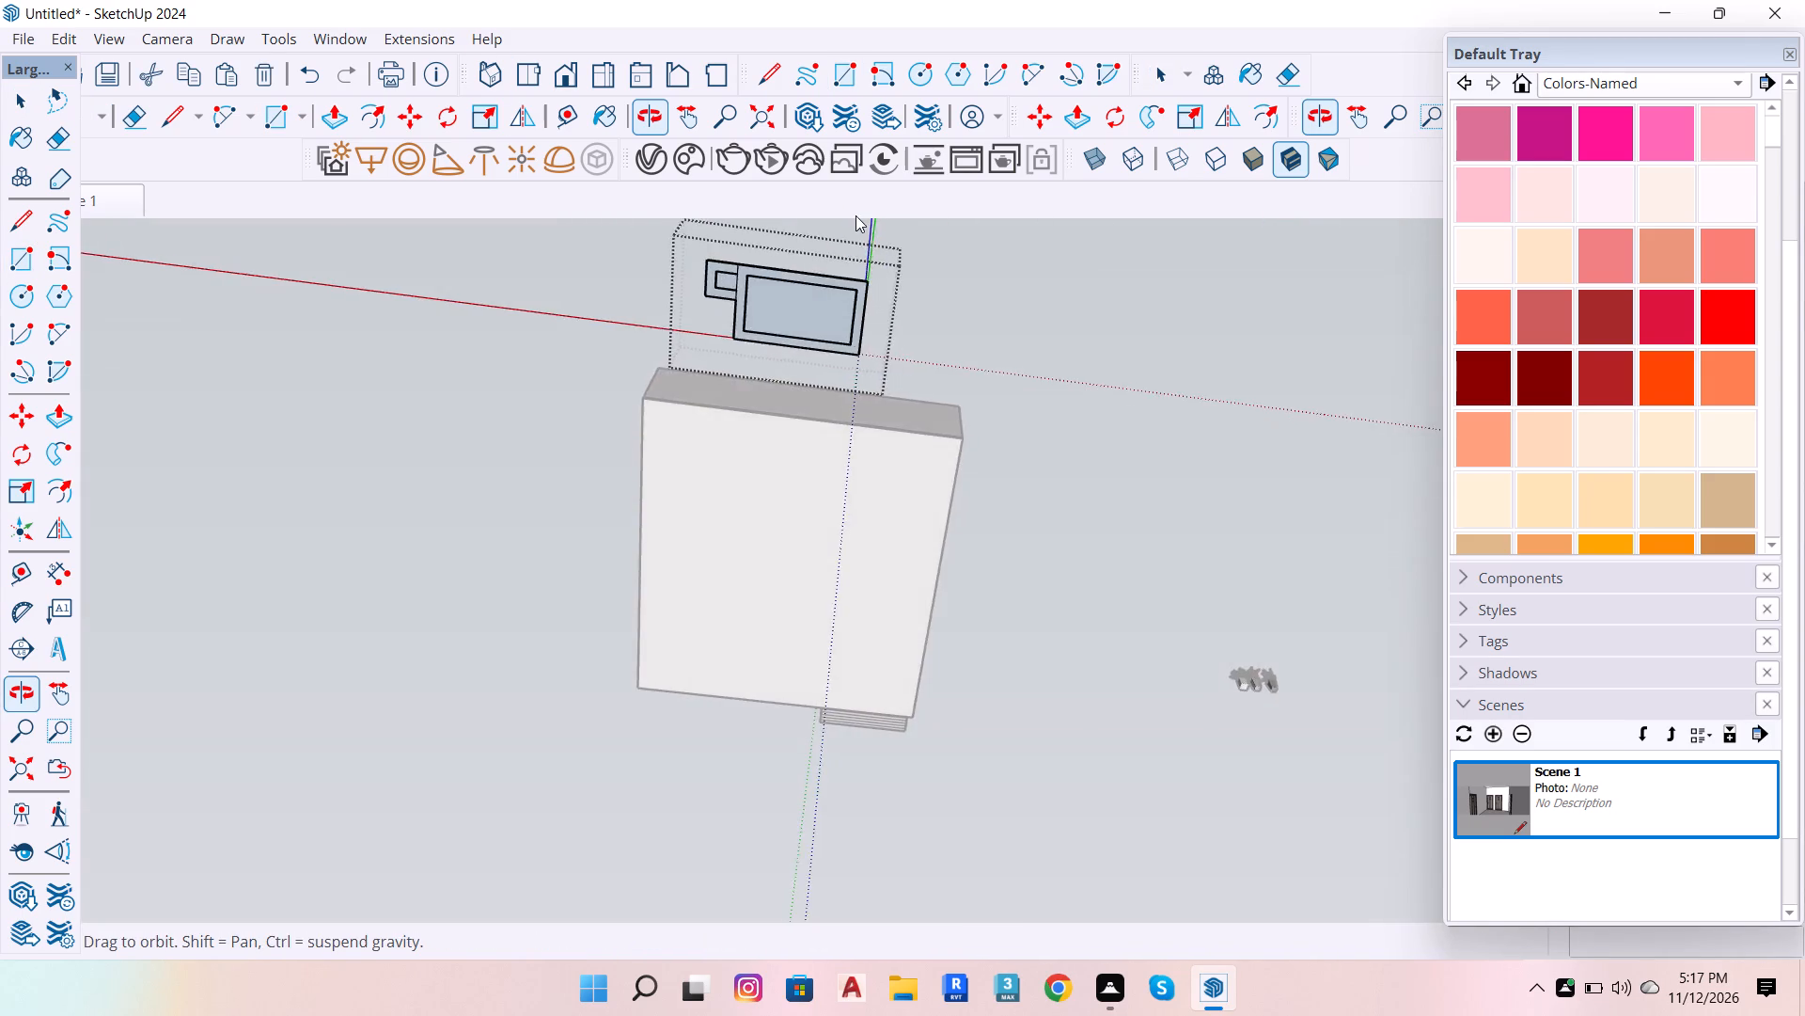
pyautogui.scroll(12, 847, 253)
pyautogui.press('space')
pyautogui.click(816, 308)
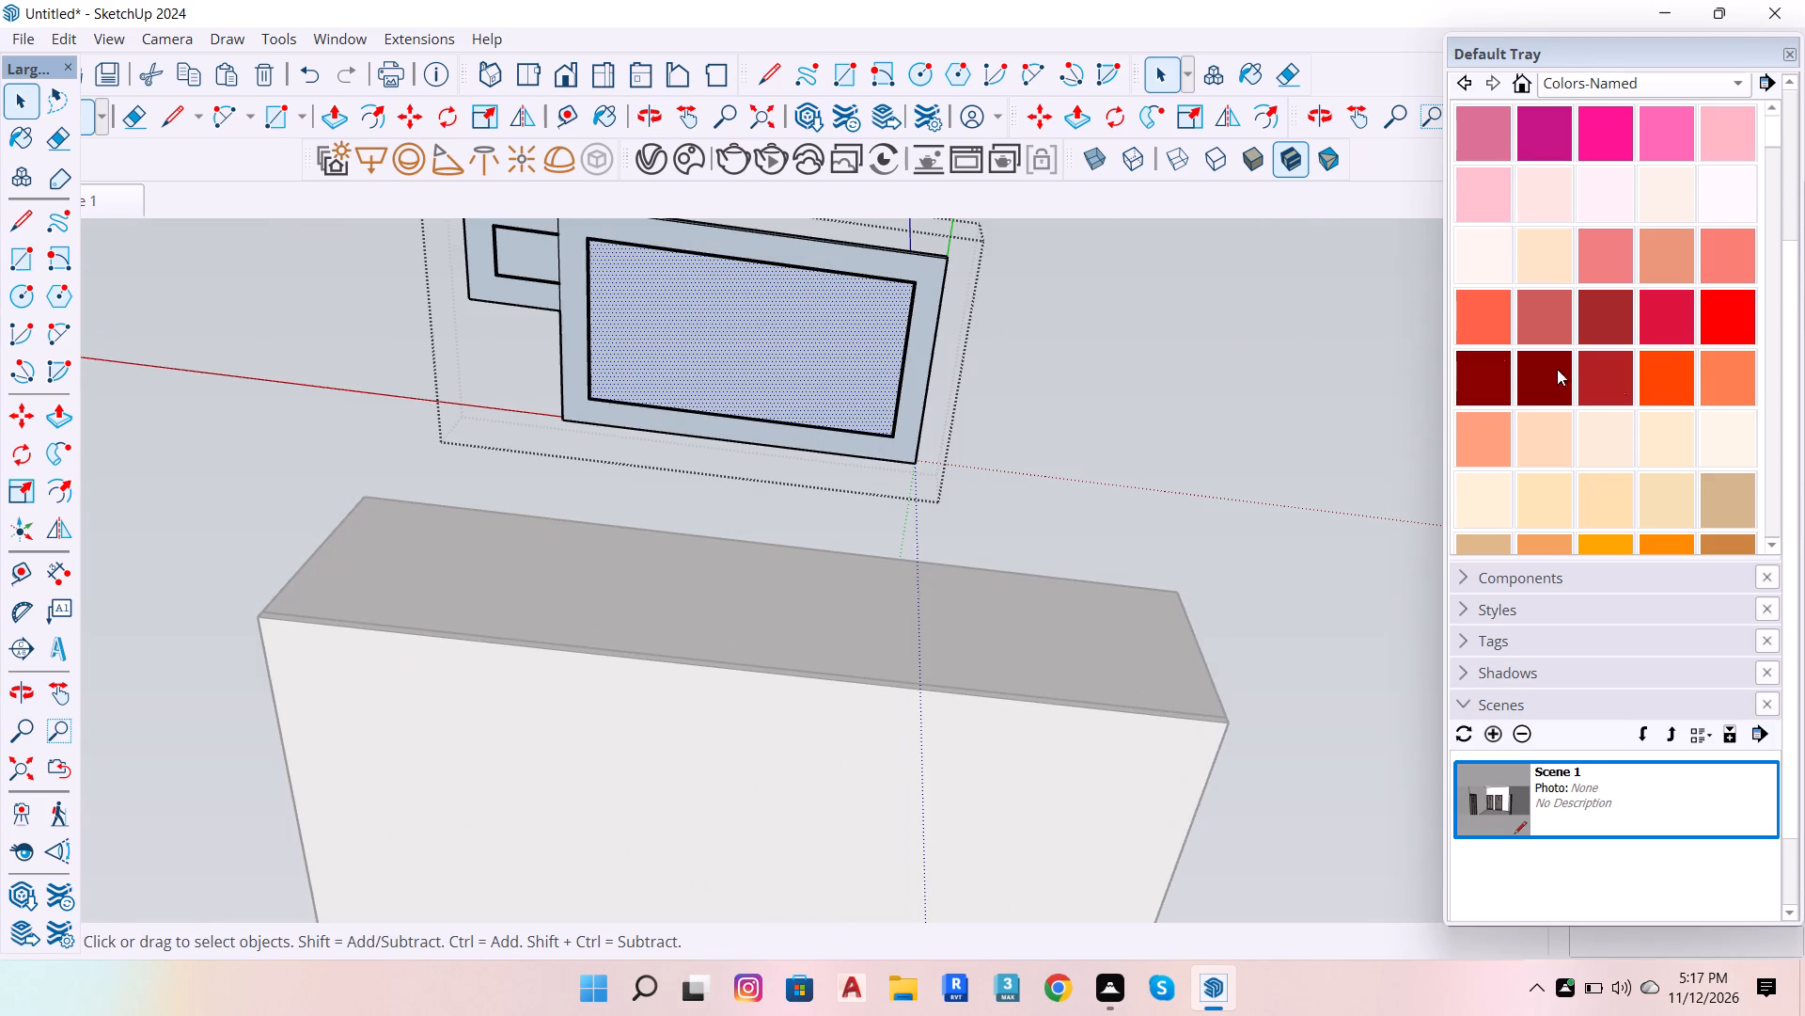
pyautogui.scroll(-5, 1626, 389)
pyautogui.scroll(-9, 1601, 494)
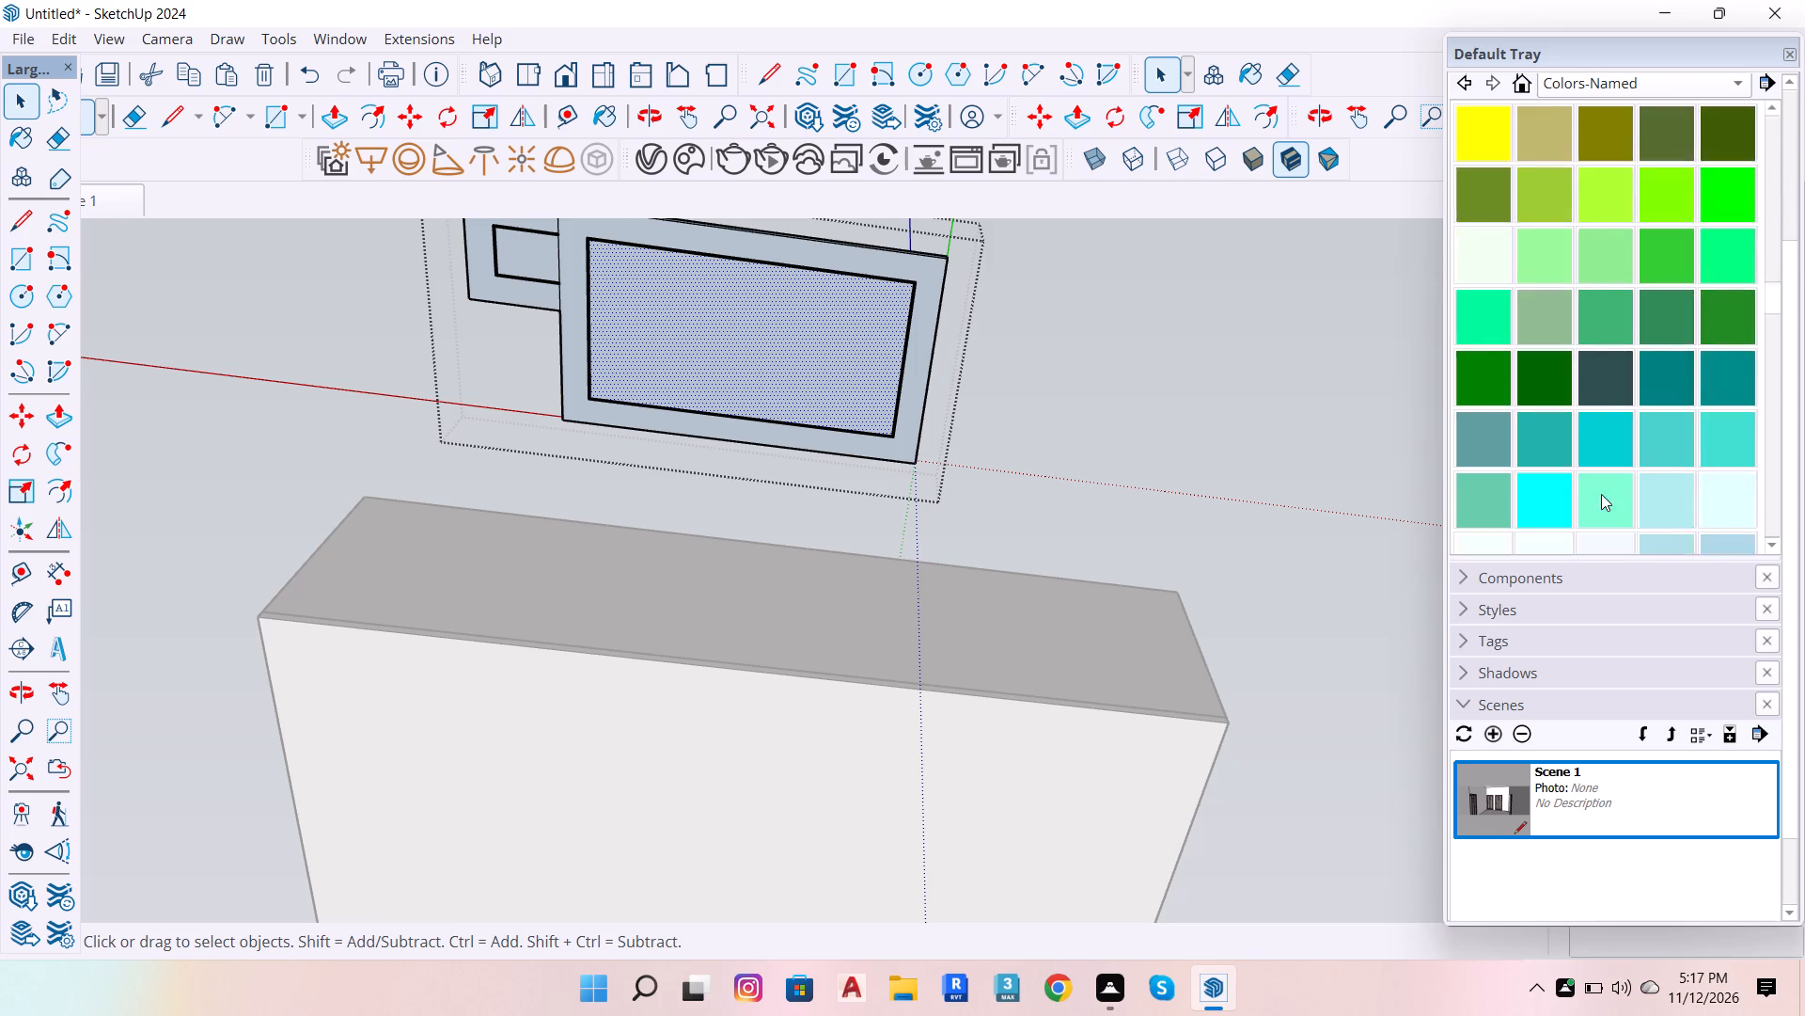
pyautogui.scroll(-9, 1601, 494)
pyautogui.click(1594, 317)
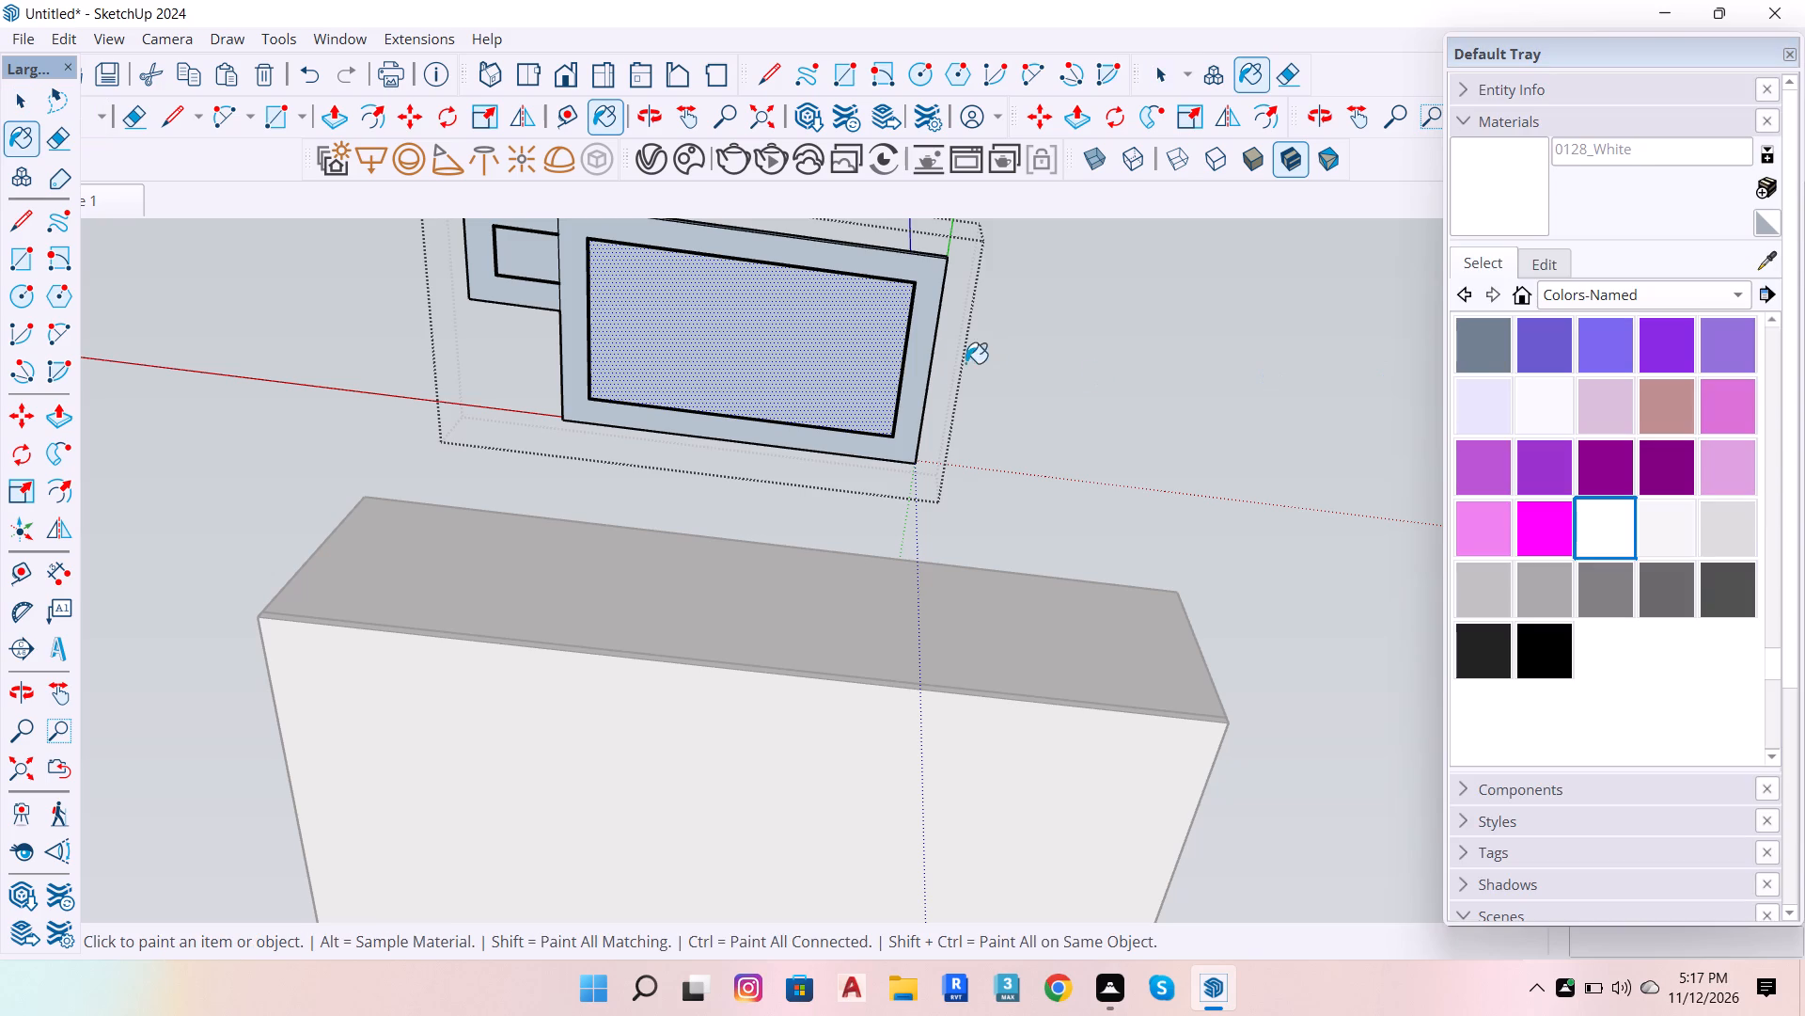
pyautogui.click(840, 384)
pyautogui.click(916, 365)
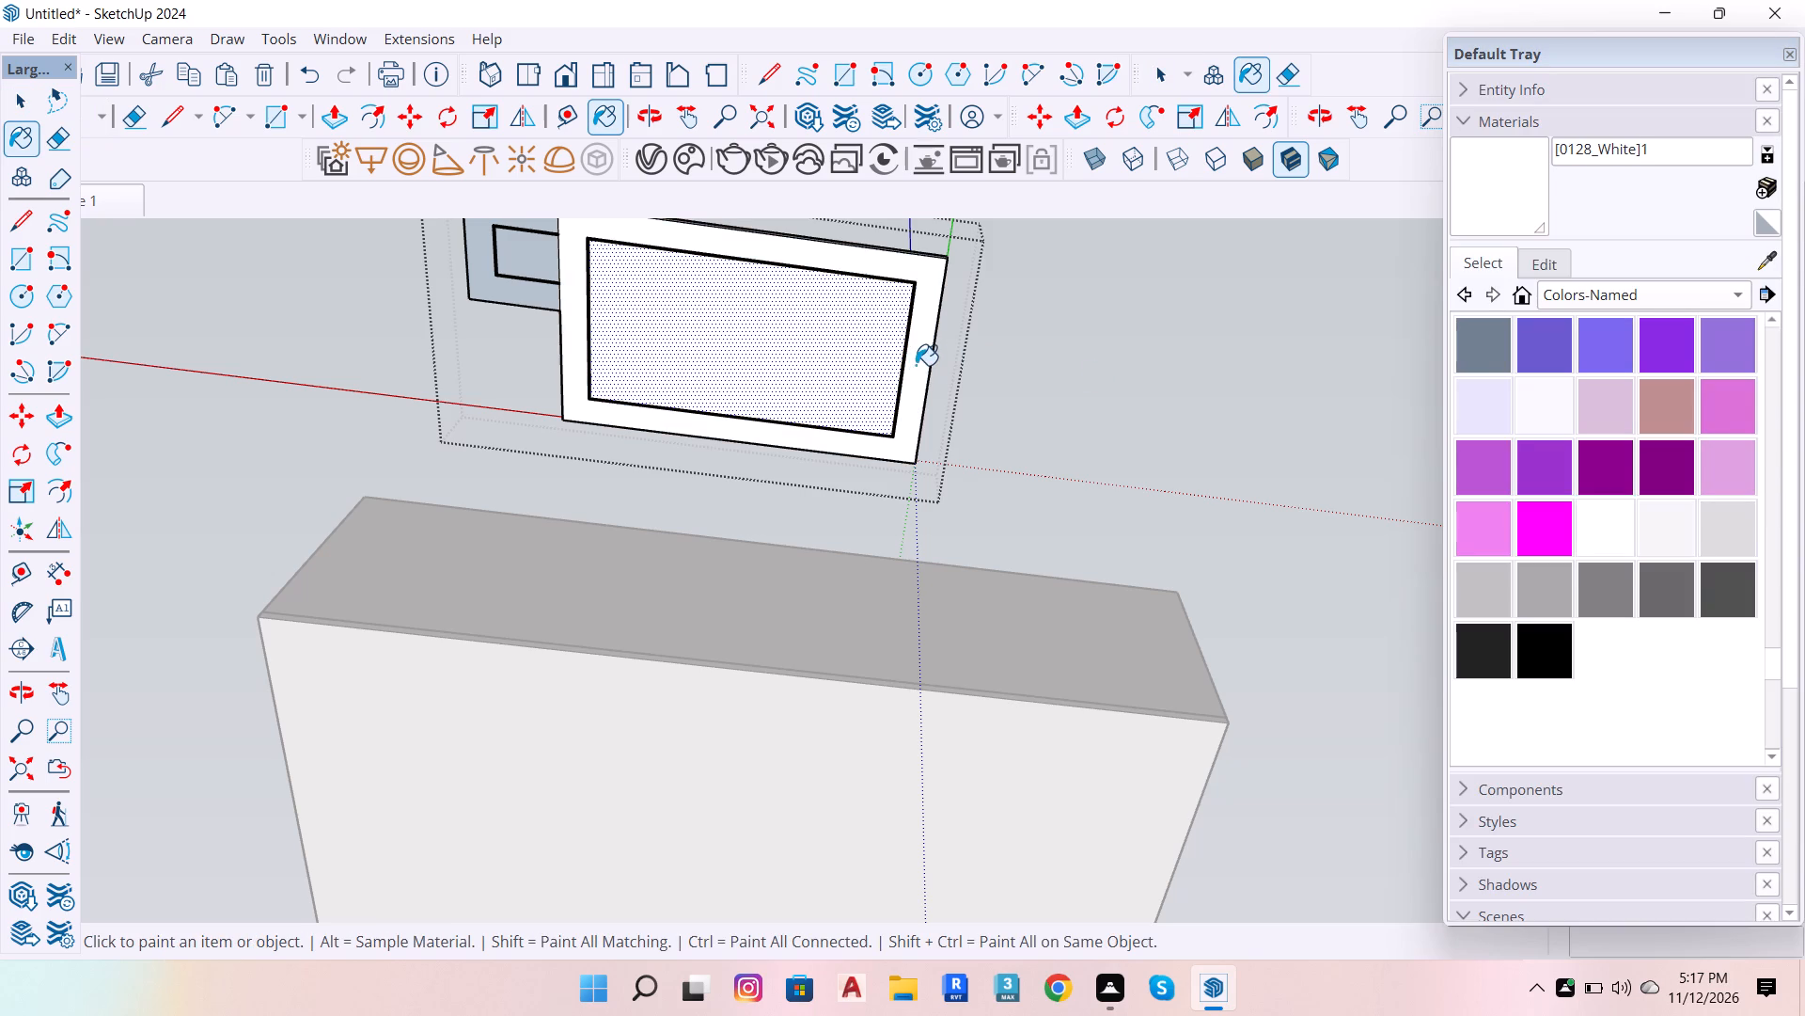
pyautogui.scroll(-6, 1069, 431)
pyautogui.scroll(18, 600, 290)
pyautogui.click(787, 369)
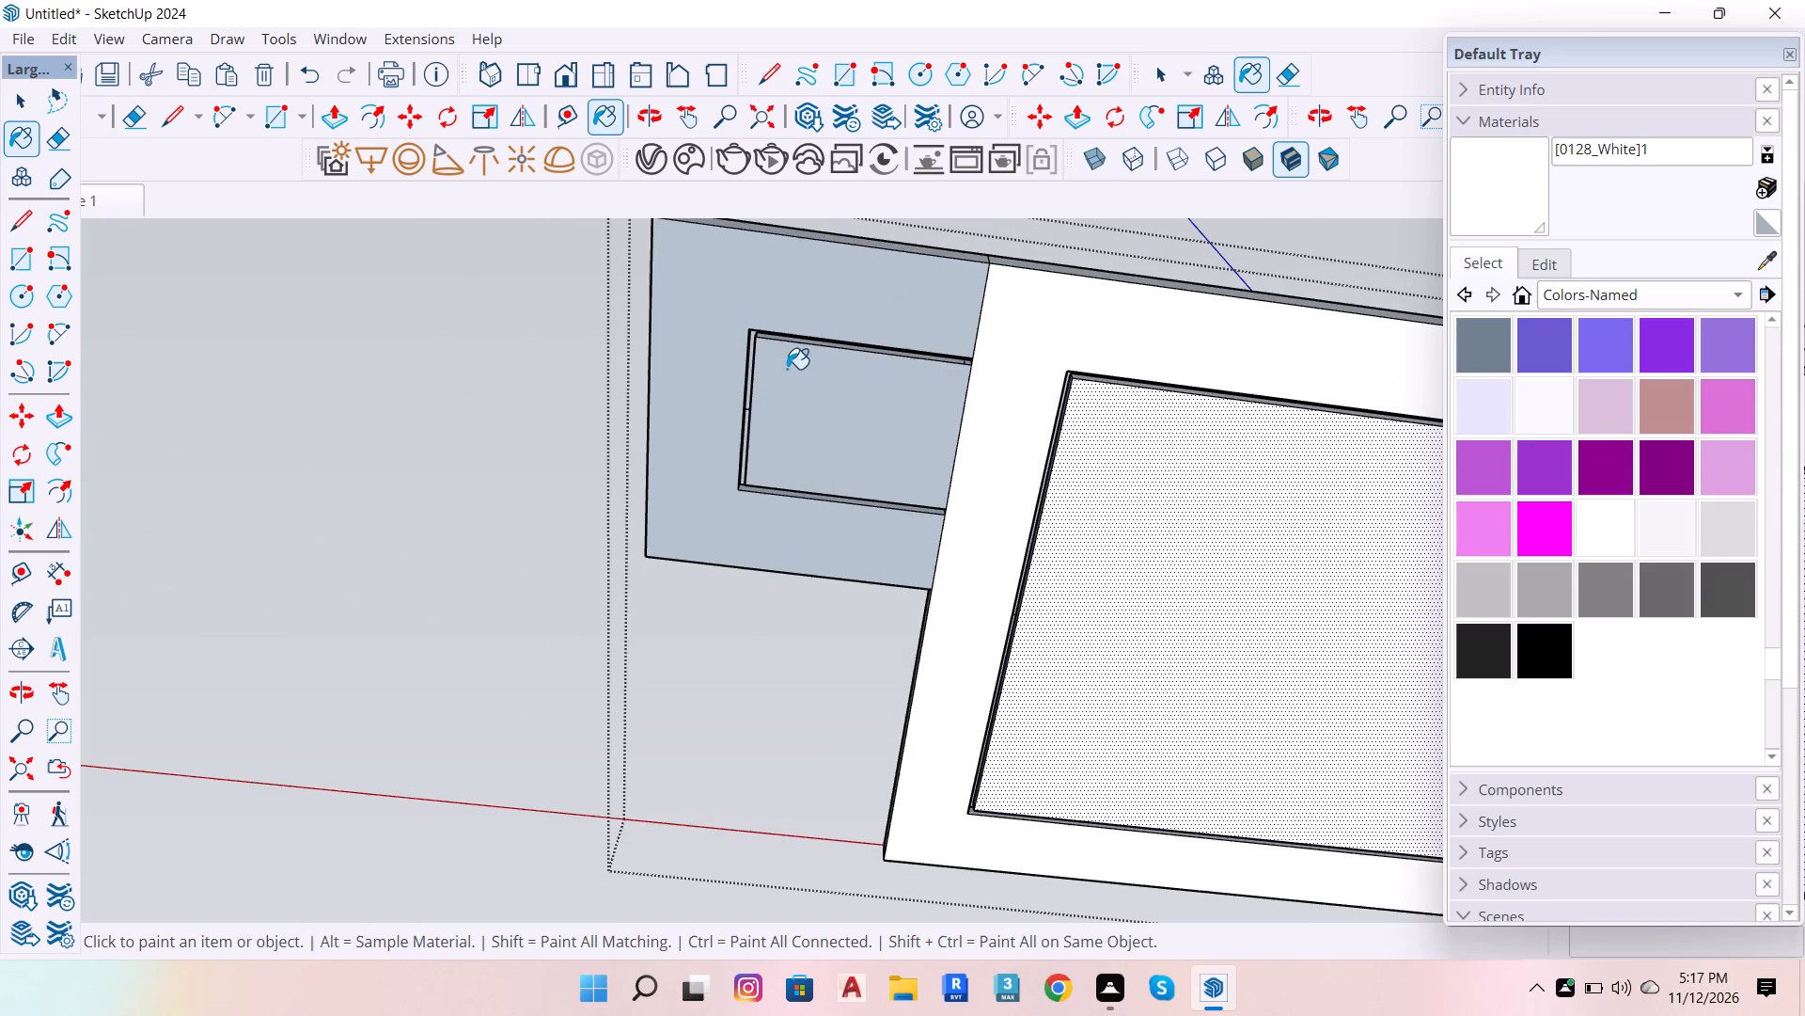
pyautogui.click(787, 305)
pyautogui.press('space')
# Leave the ceiling group and move the whole ceiling by its narrow section's corner onto the matching top corner of the hall walls.
pyautogui.scroll(-15, 767, 572)
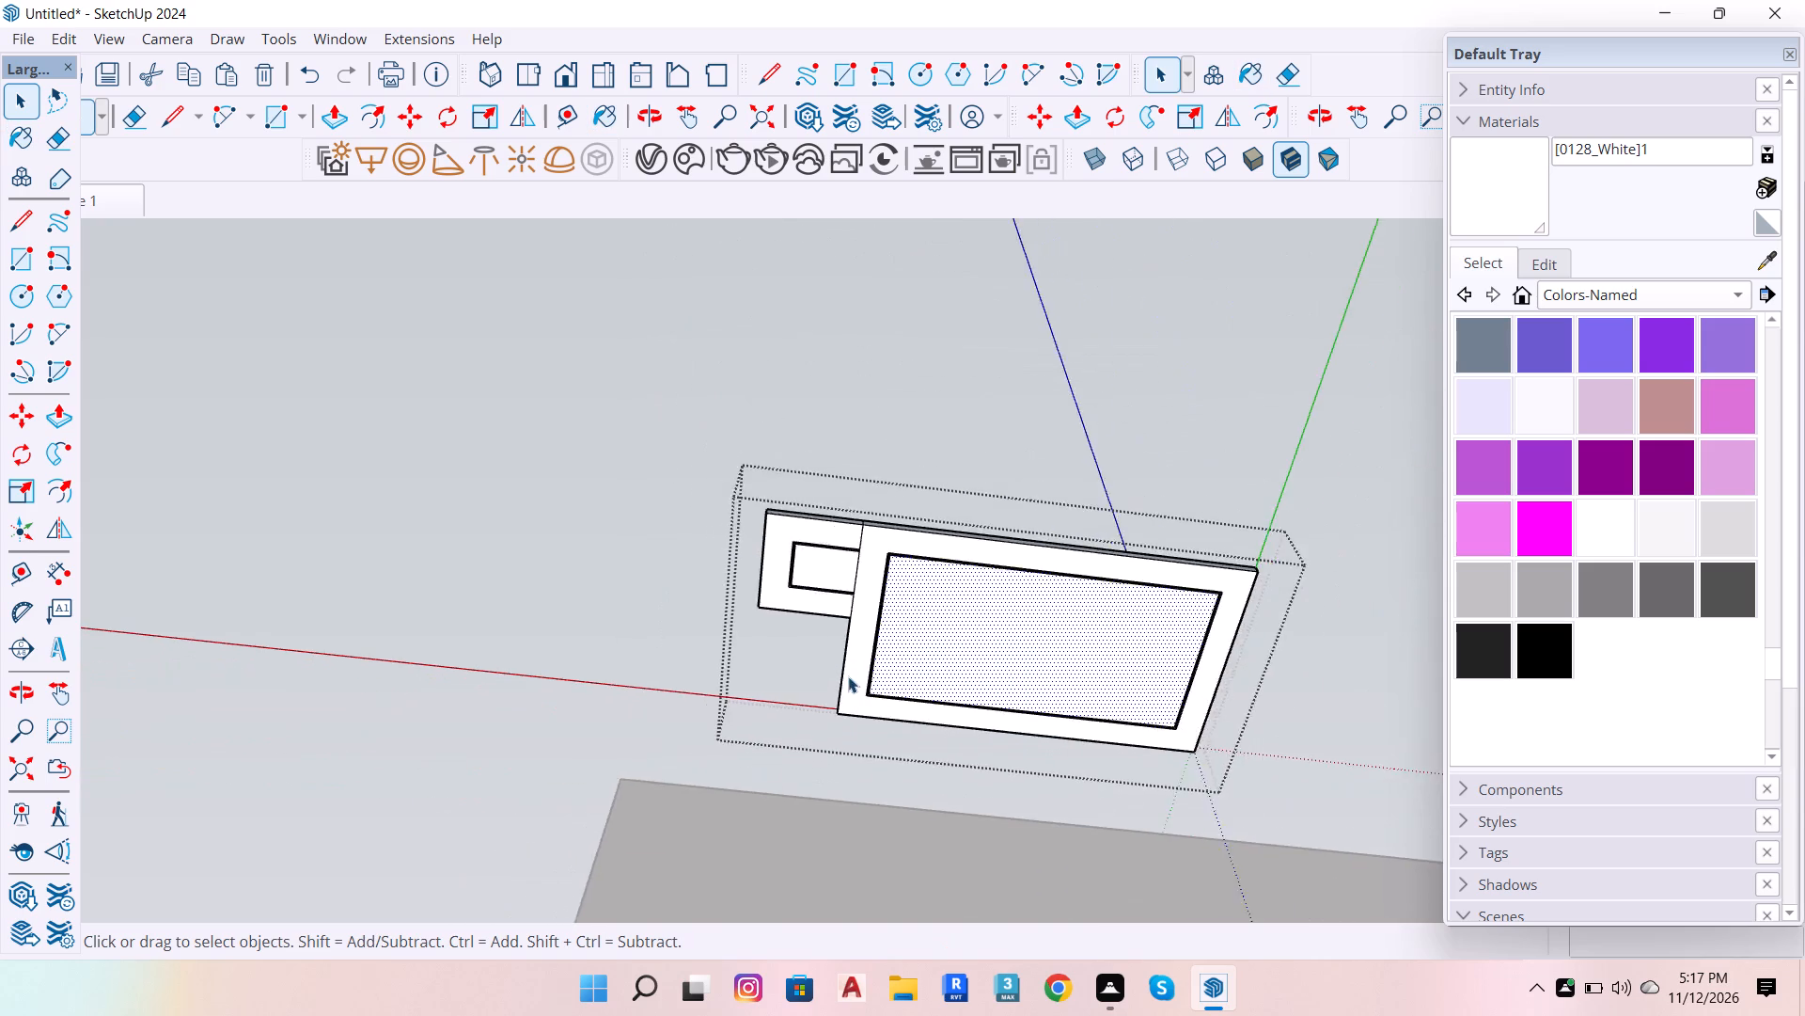
pyautogui.scroll(-12, 848, 676)
pyautogui.press('o')
pyautogui.moveTo(974, 626); pyautogui.dragTo(1014, 1015)
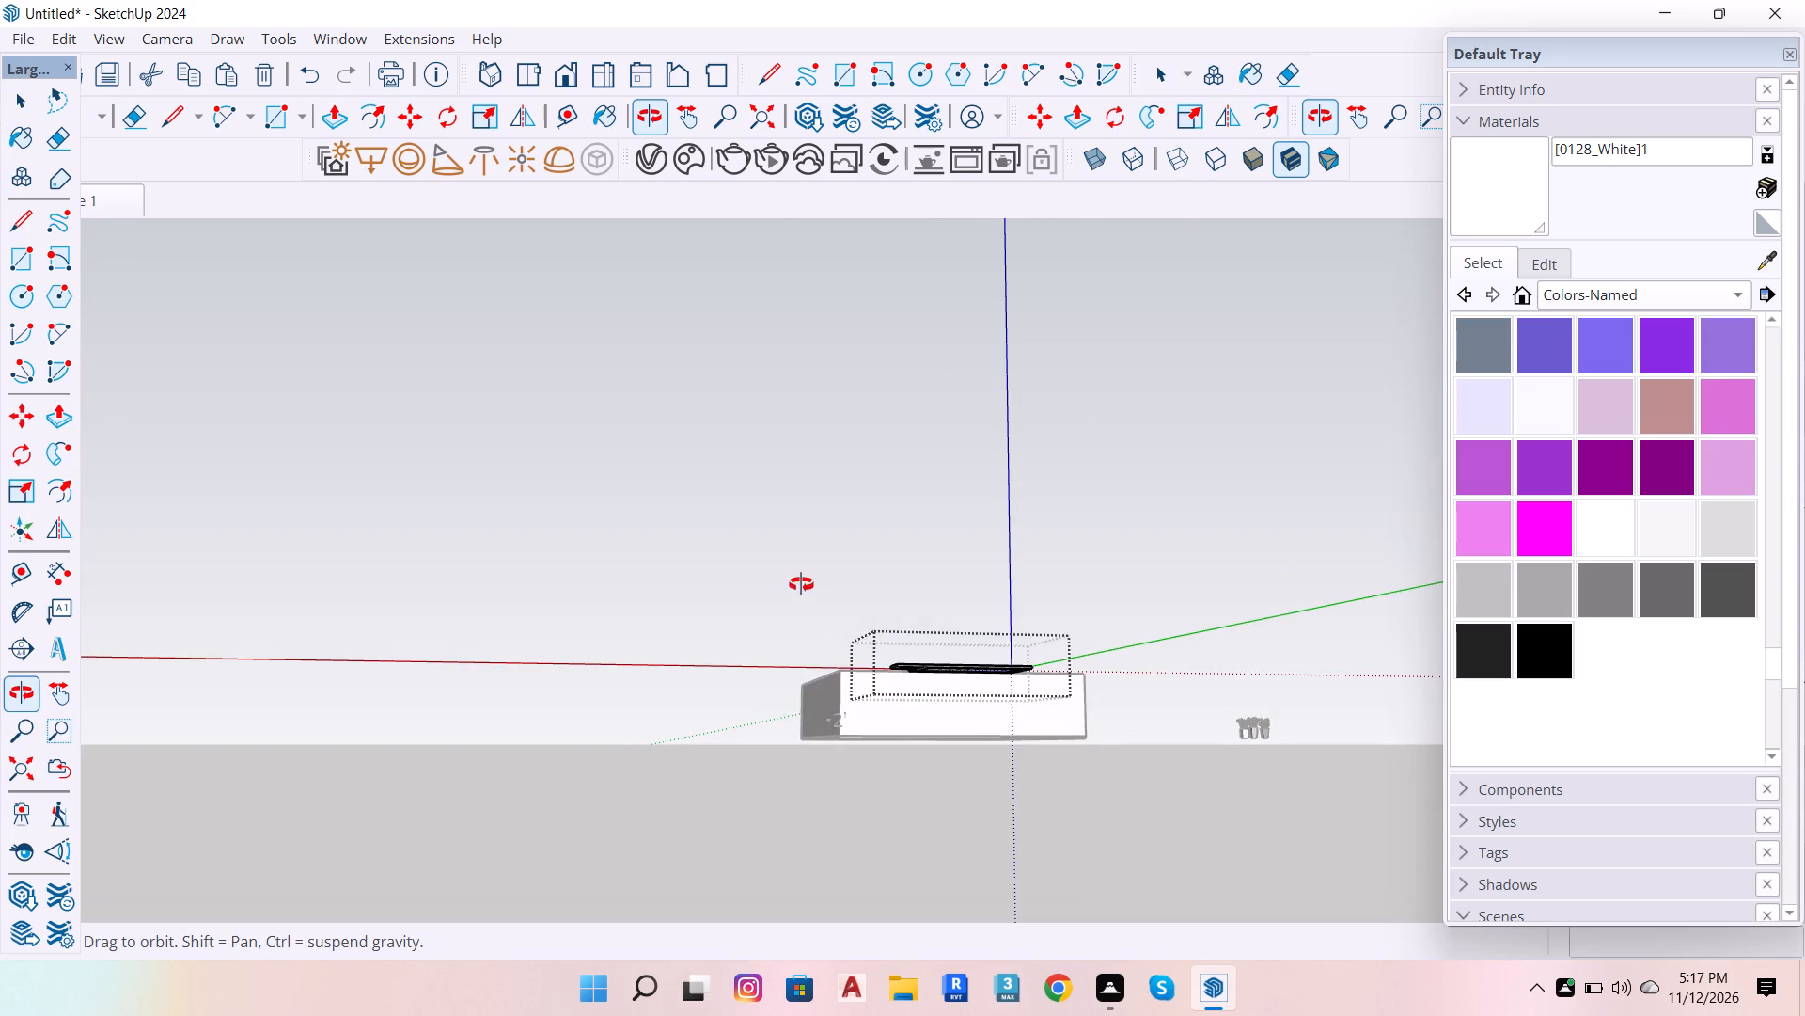
pyautogui.moveTo(799, 583); pyautogui.dragTo(876, 992)
pyautogui.scroll(3, 972, 895)
pyautogui.press('space')
pyautogui.click(1013, 820)
pyautogui.scroll(5, 1013, 820)
pyautogui.doubleClick(1093, 852)
pyautogui.click(1048, 787)
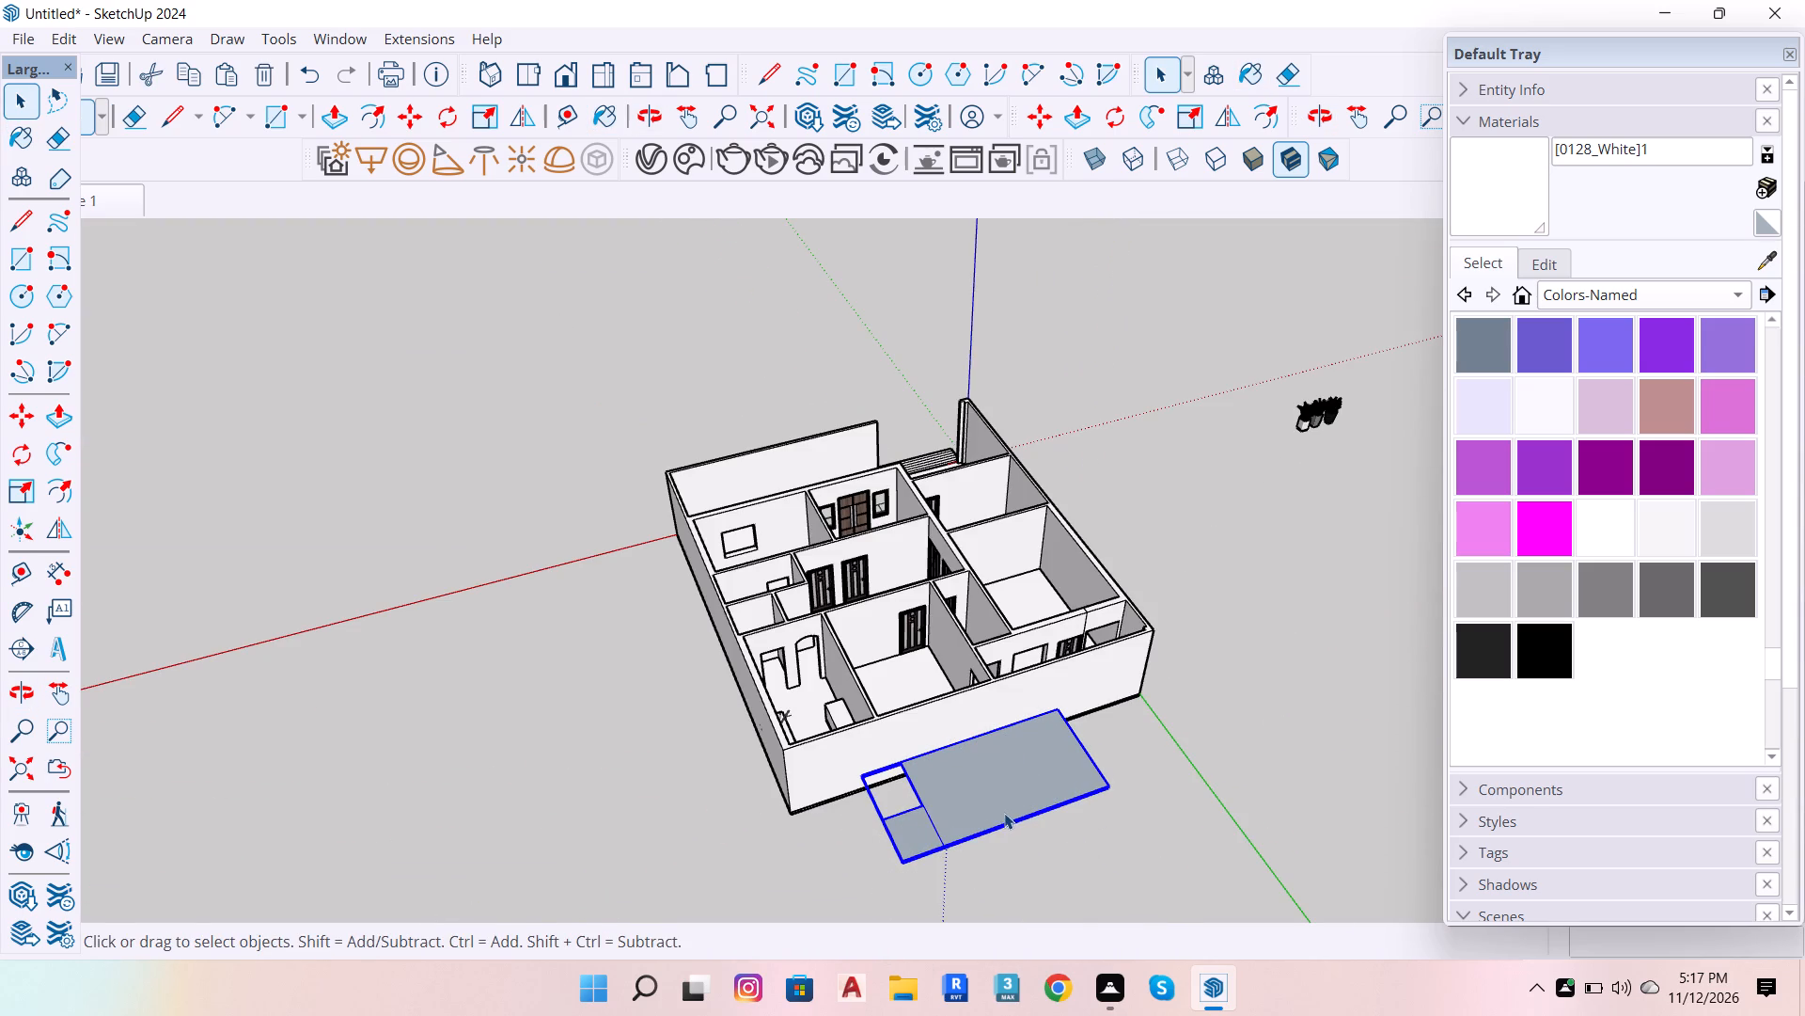
pyautogui.press('m')
pyautogui.click(903, 866)
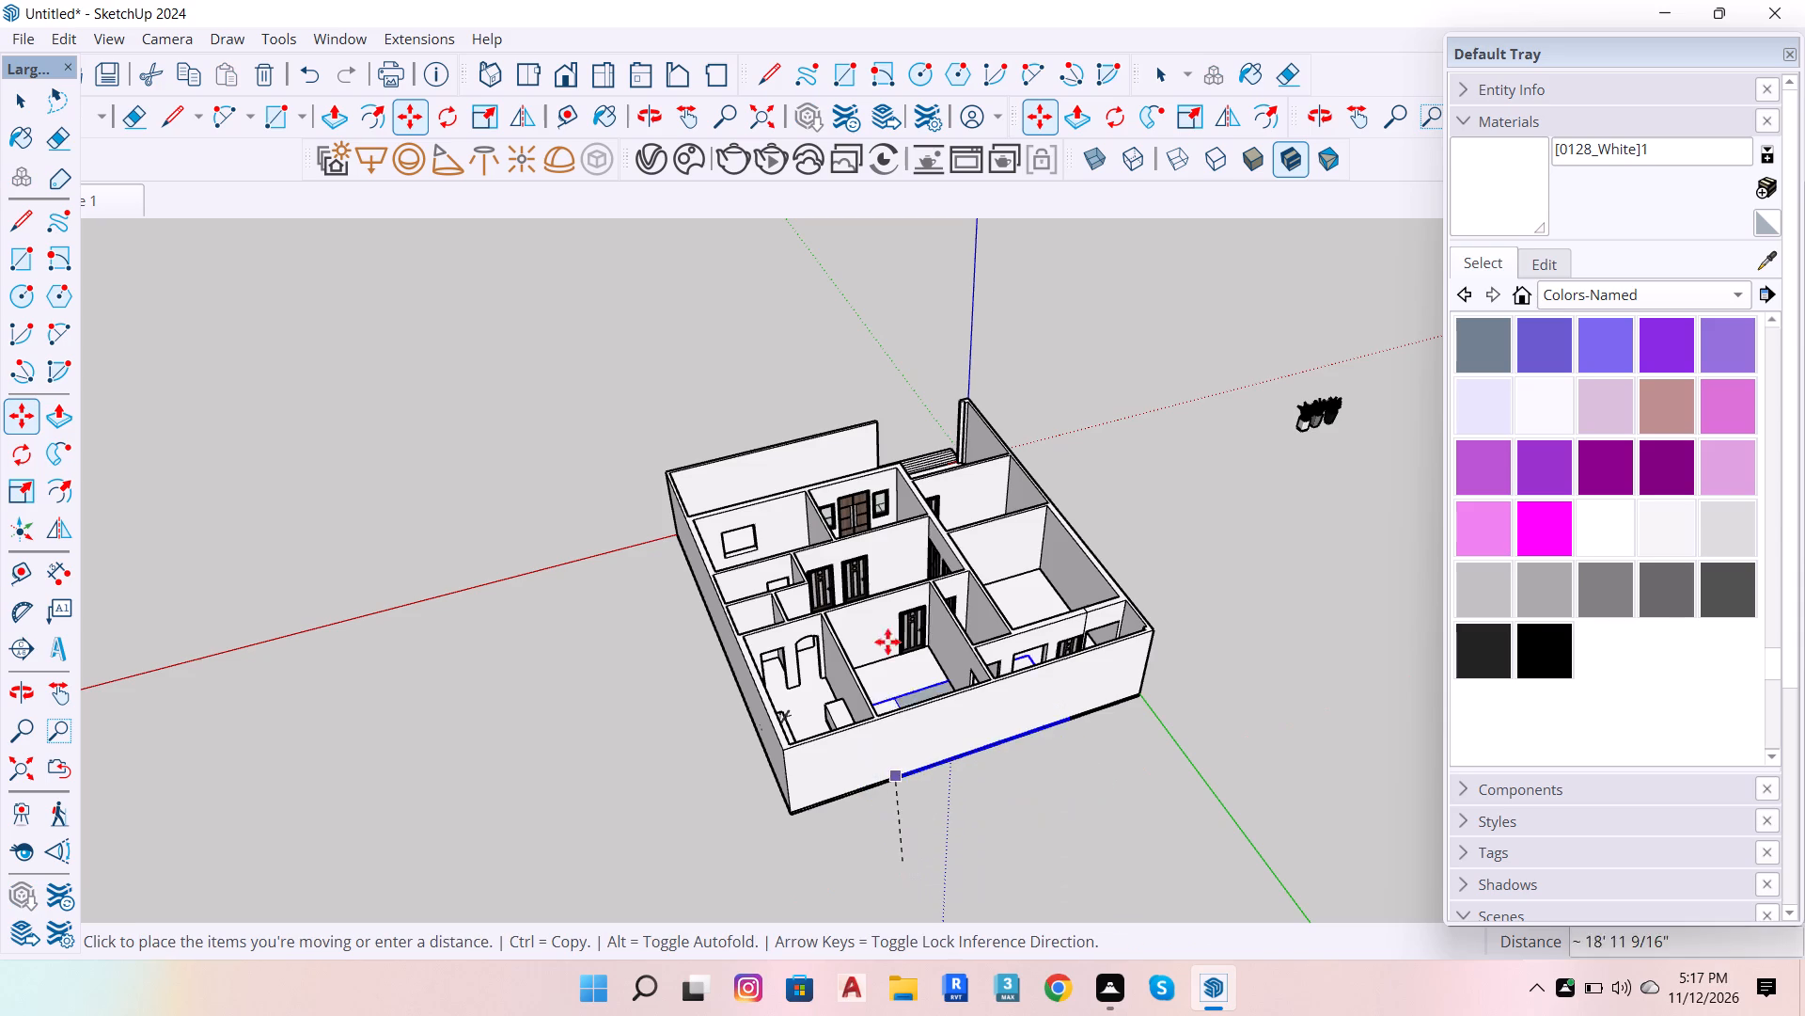
pyautogui.scroll(15, 799, 586)
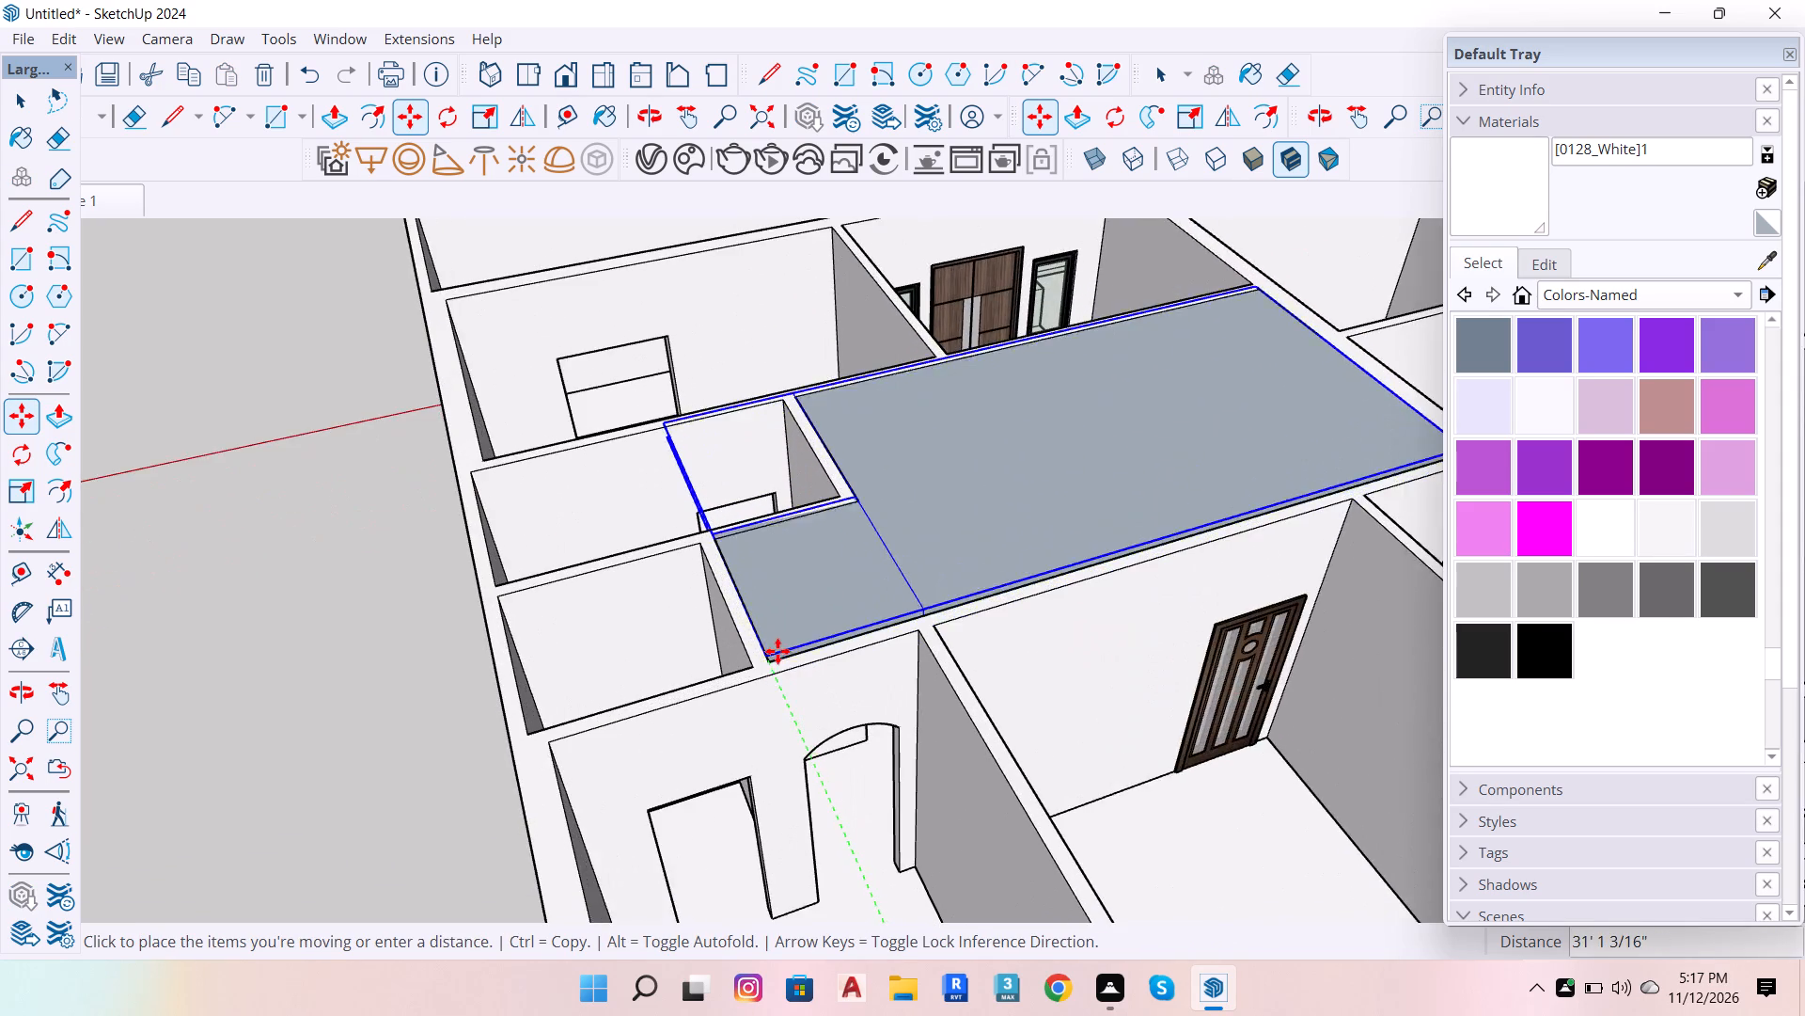
pyautogui.scroll(5, 777, 651)
pyautogui.click(772, 661)
pyautogui.scroll(-6, 745, 679)
pyautogui.press('space')
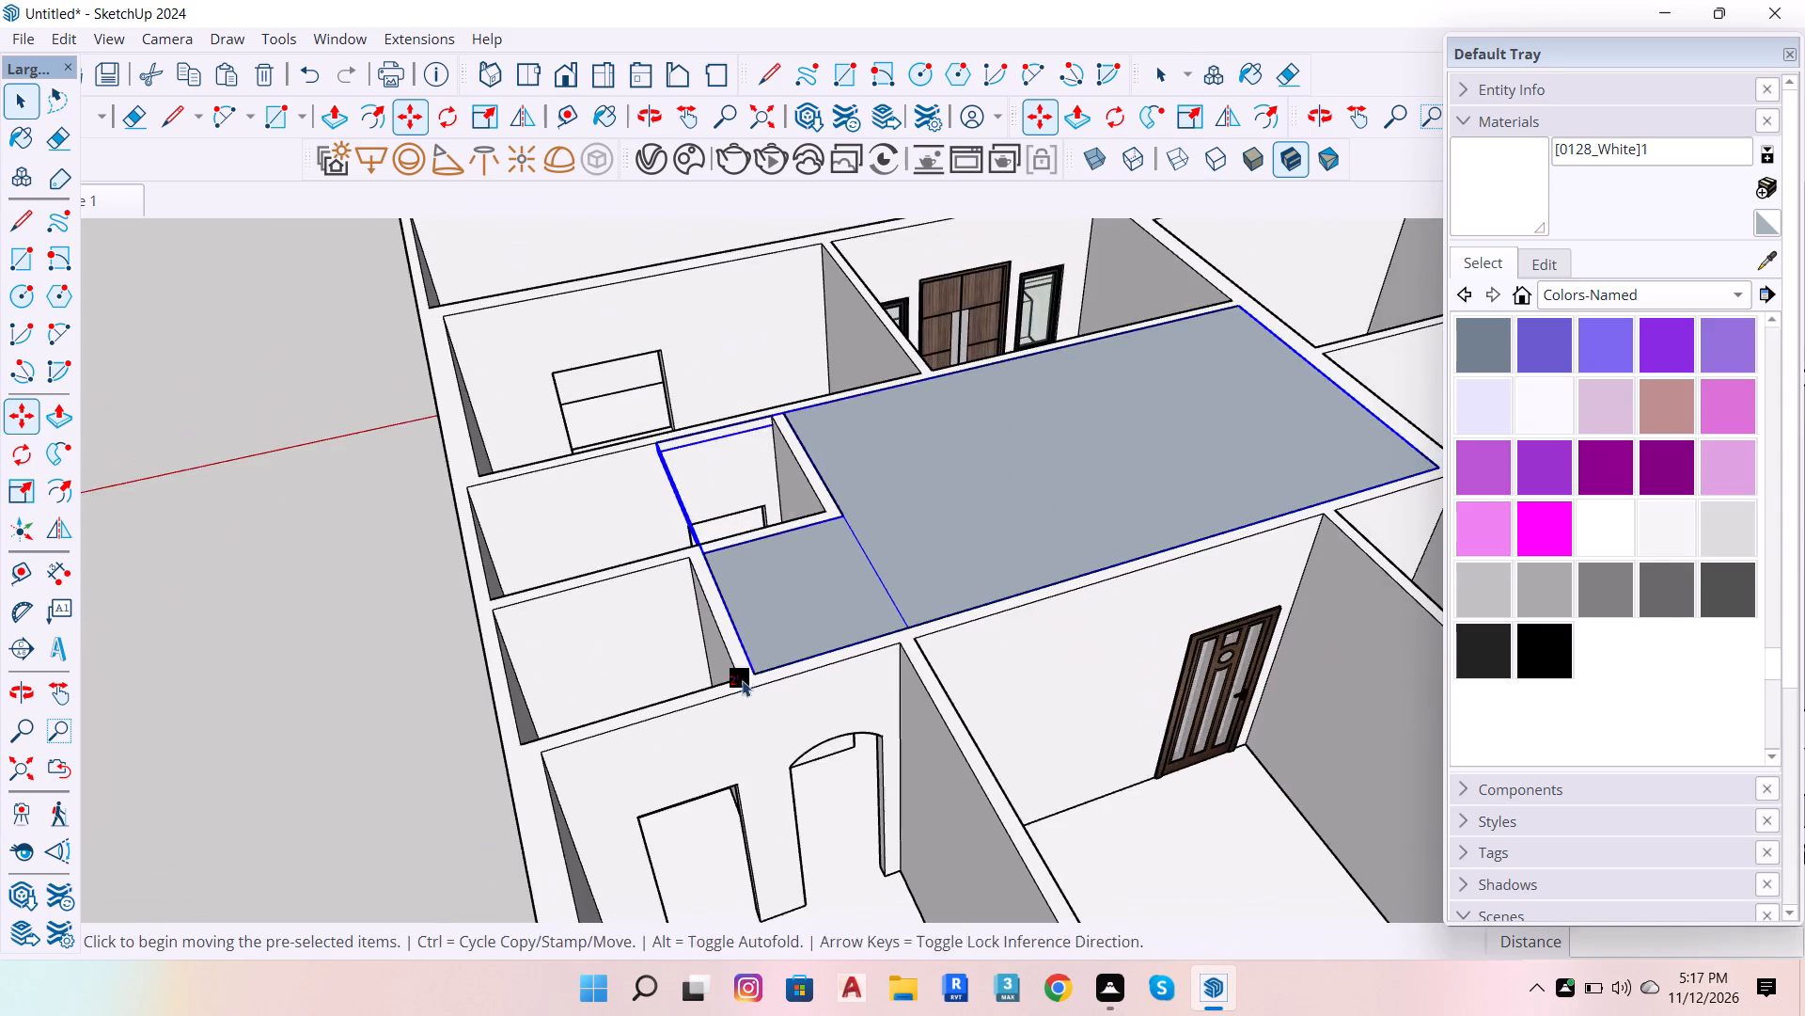
pyautogui.scroll(-6, 765, 643)
pyautogui.click(352, 653)
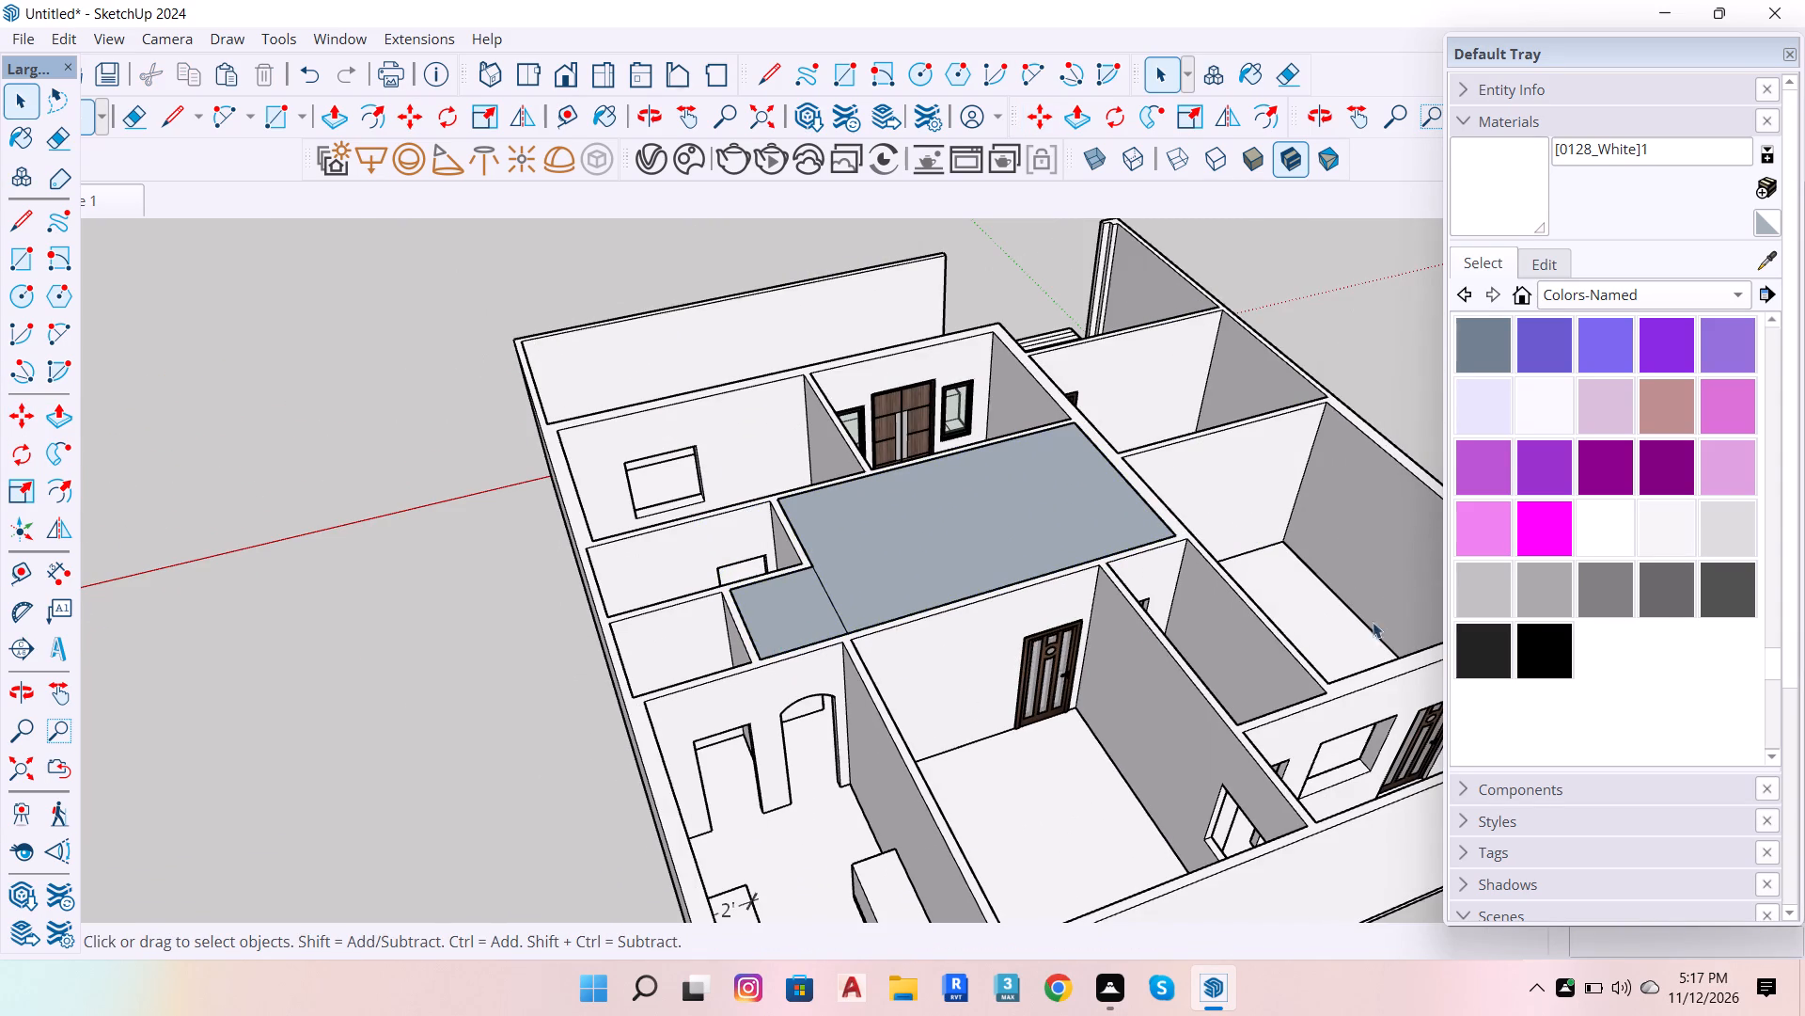
# Return to the saved Scene 1 view of the hall.
pyautogui.scroll(-12, 1554, 500)
pyautogui.scroll(-7, 1571, 766)
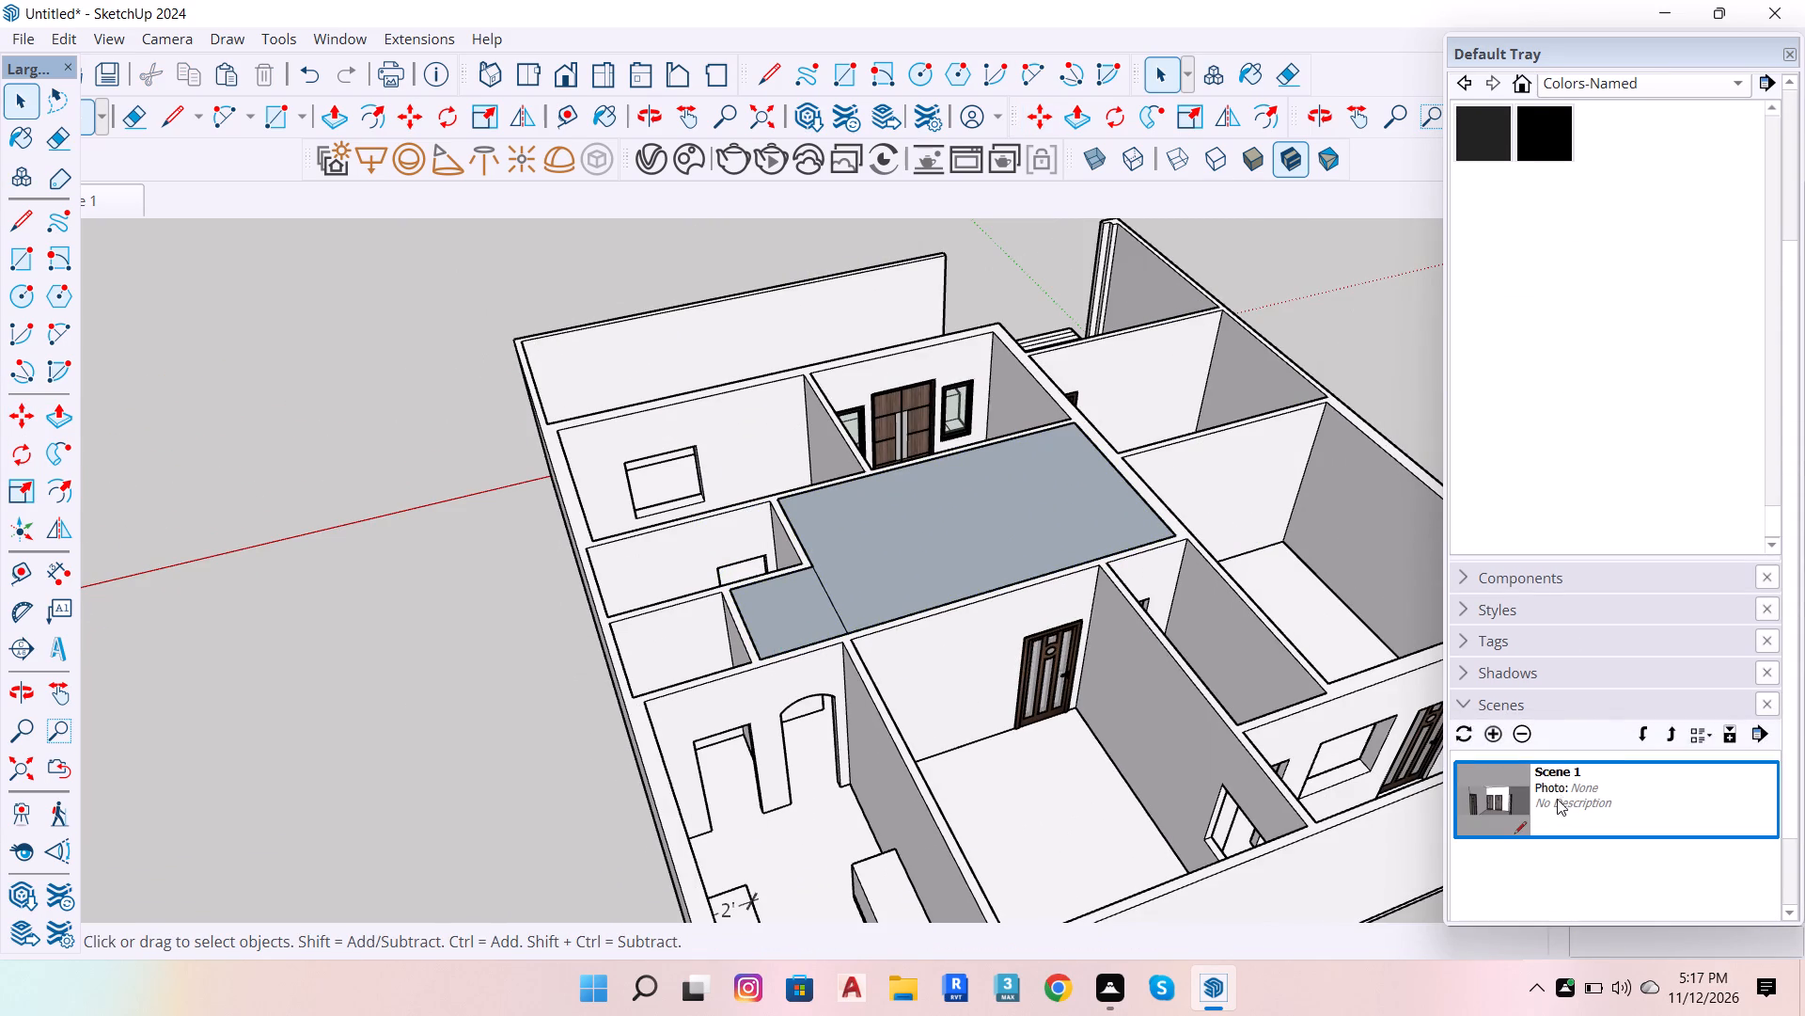
pyautogui.click(1502, 795)
pyautogui.doubleClick(1519, 795)
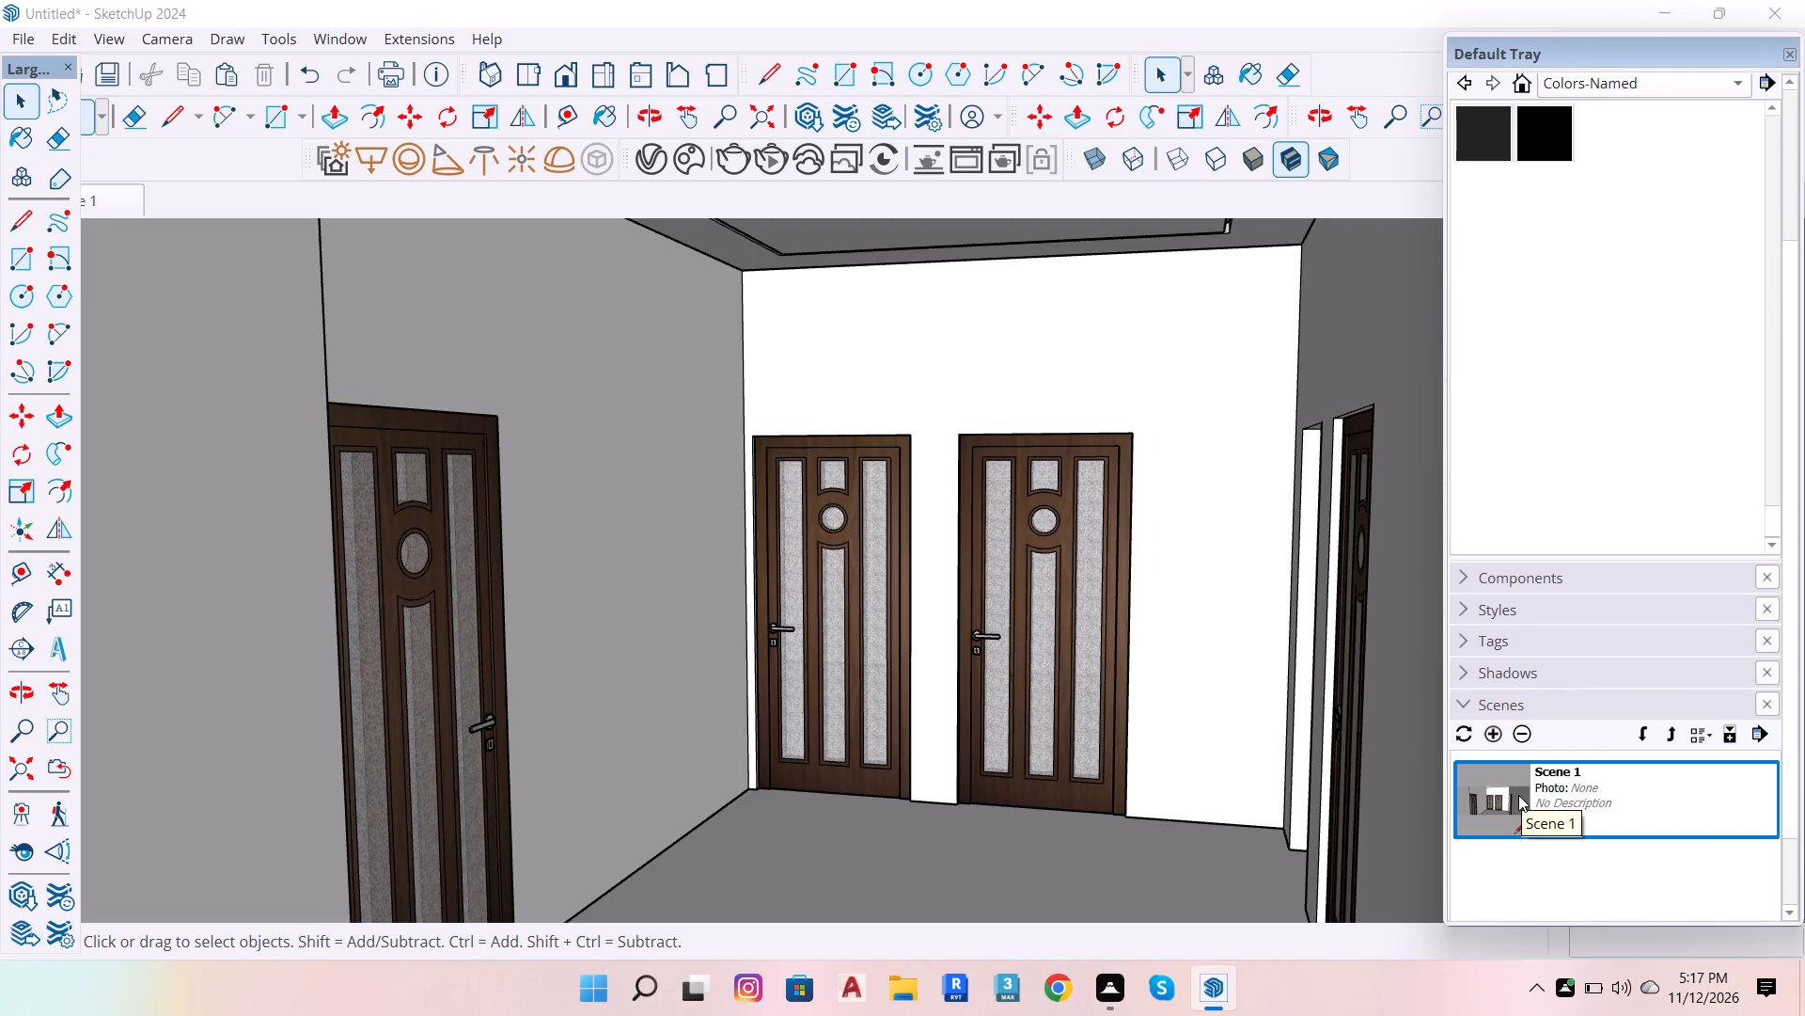
pyautogui.press('space')
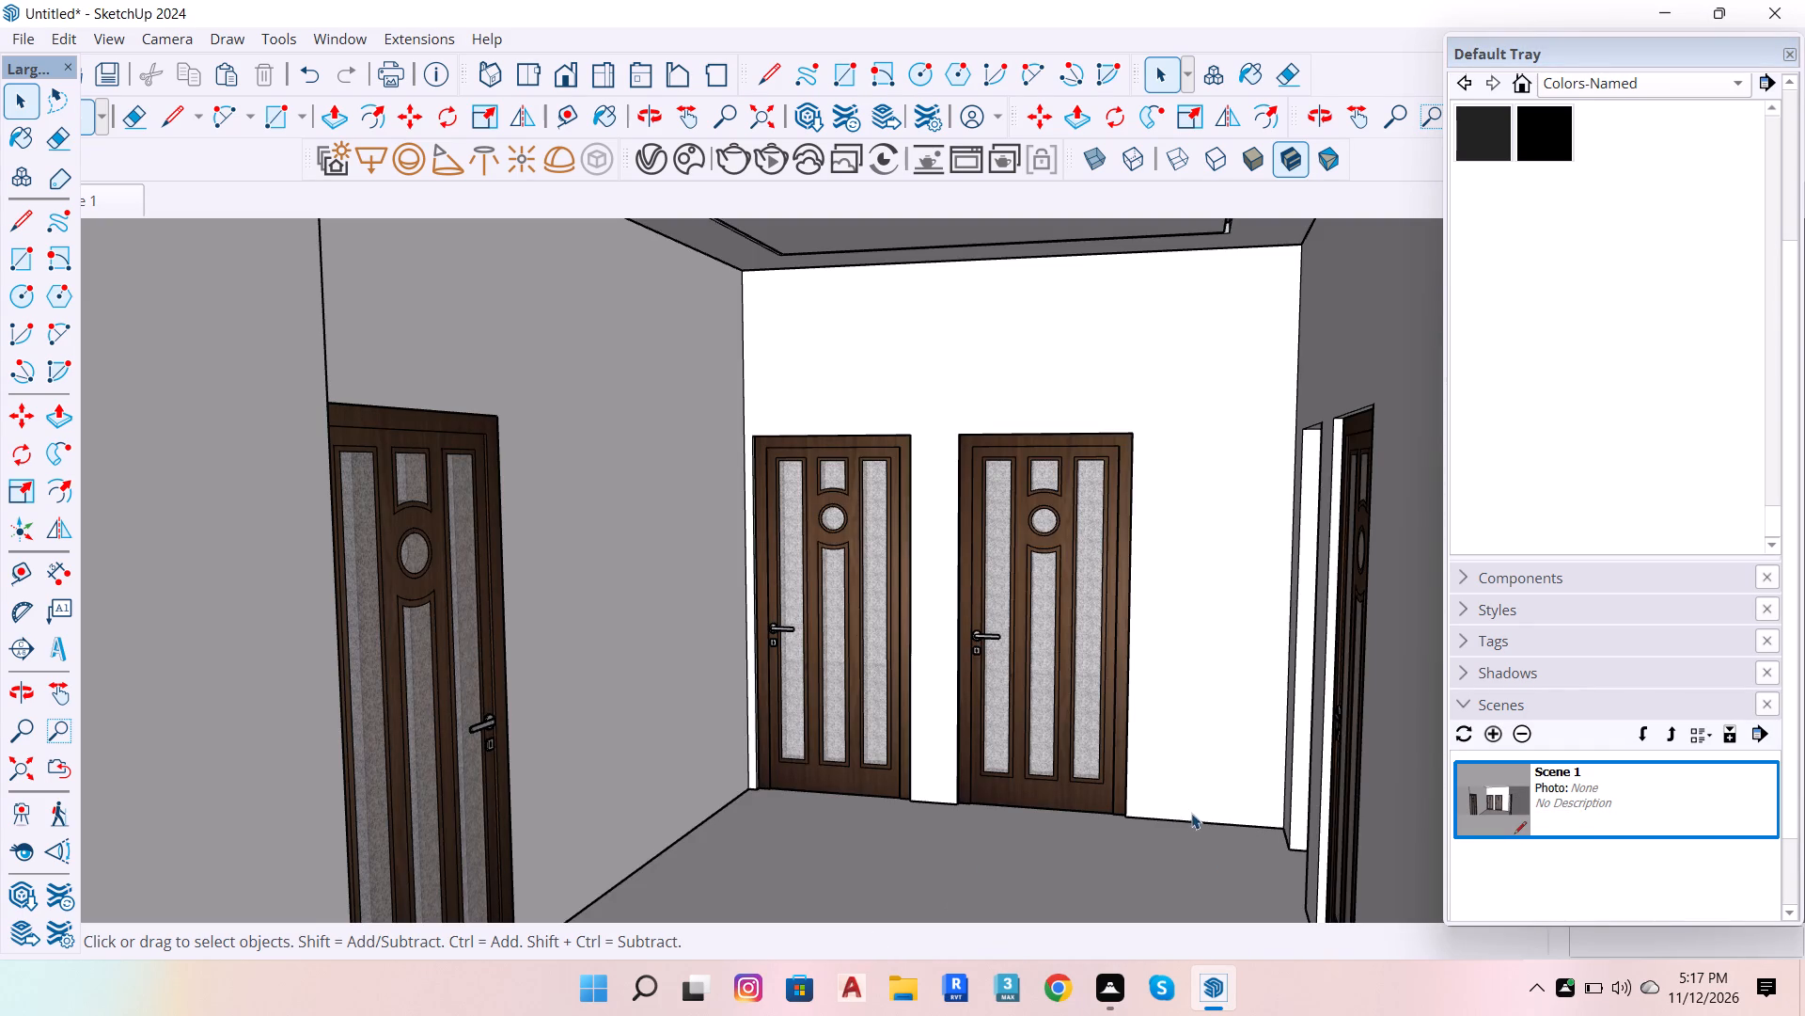
# Load the V-Ray render settings from the file medium quality.vropt.
pyautogui.click(664, 173)
pyautogui.click(957, 151)
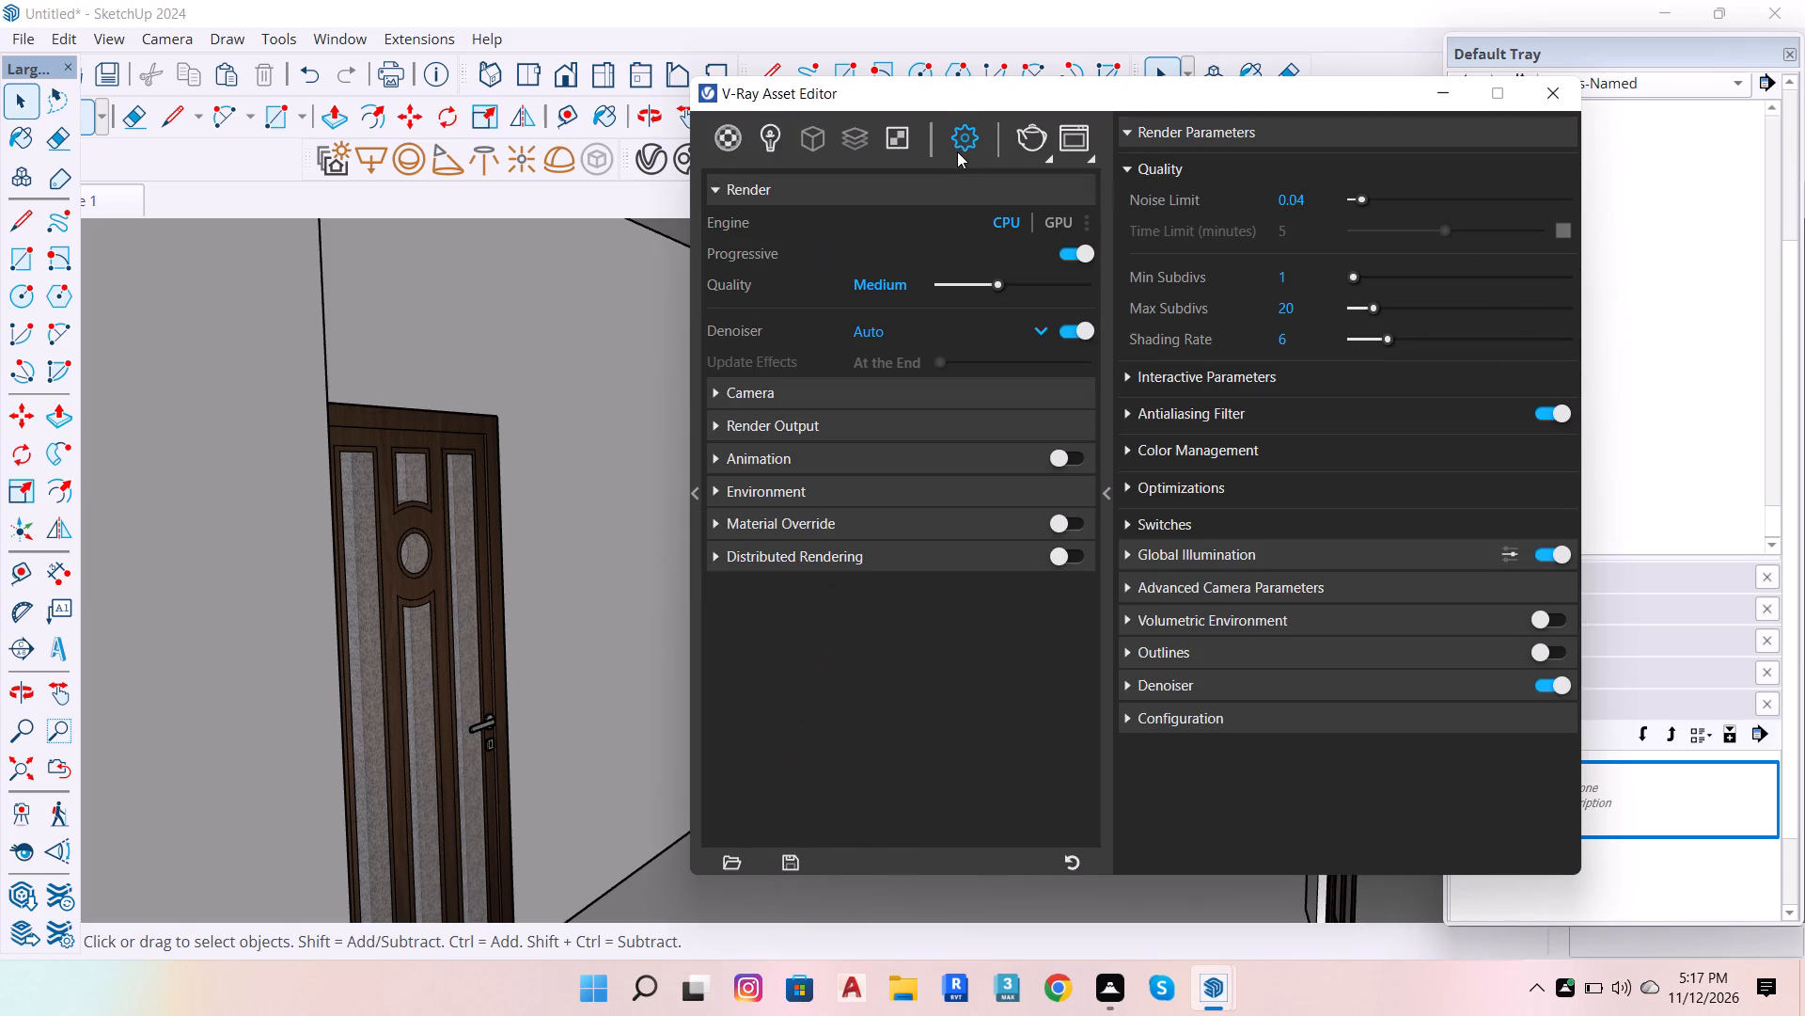
pyautogui.click(742, 864)
pyautogui.click(1468, 374)
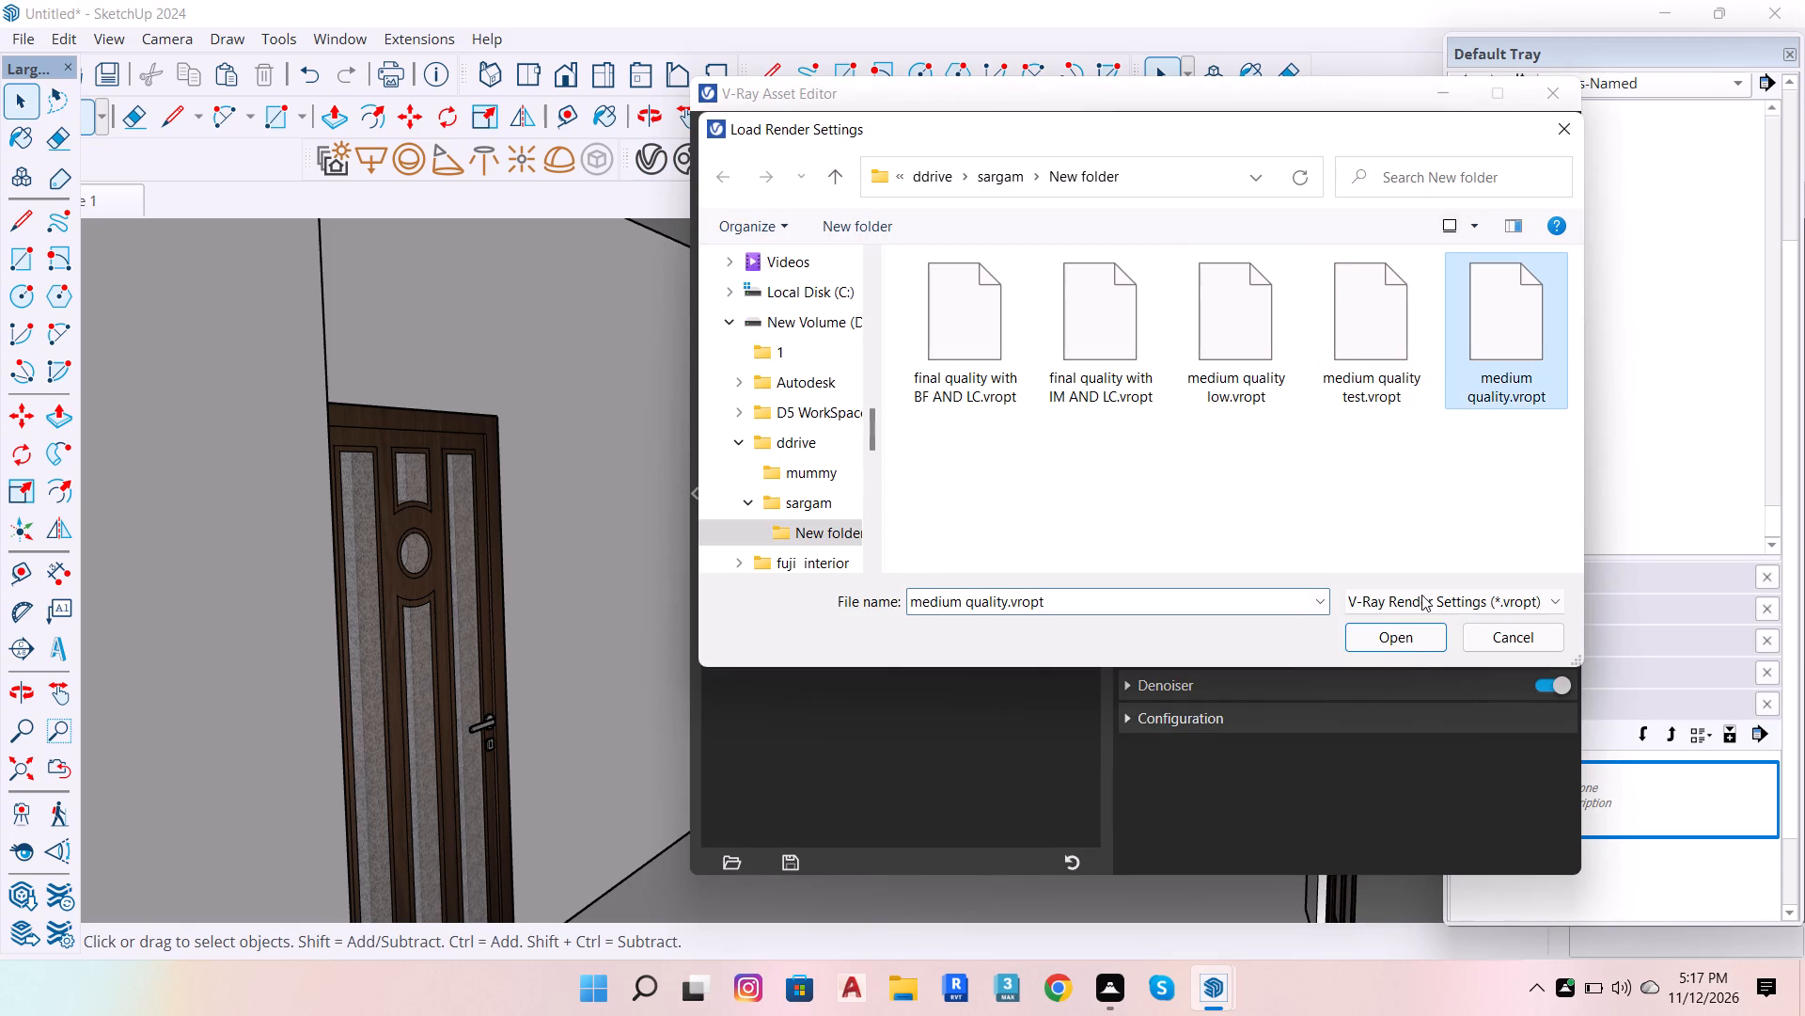
pyautogui.click(1407, 643)
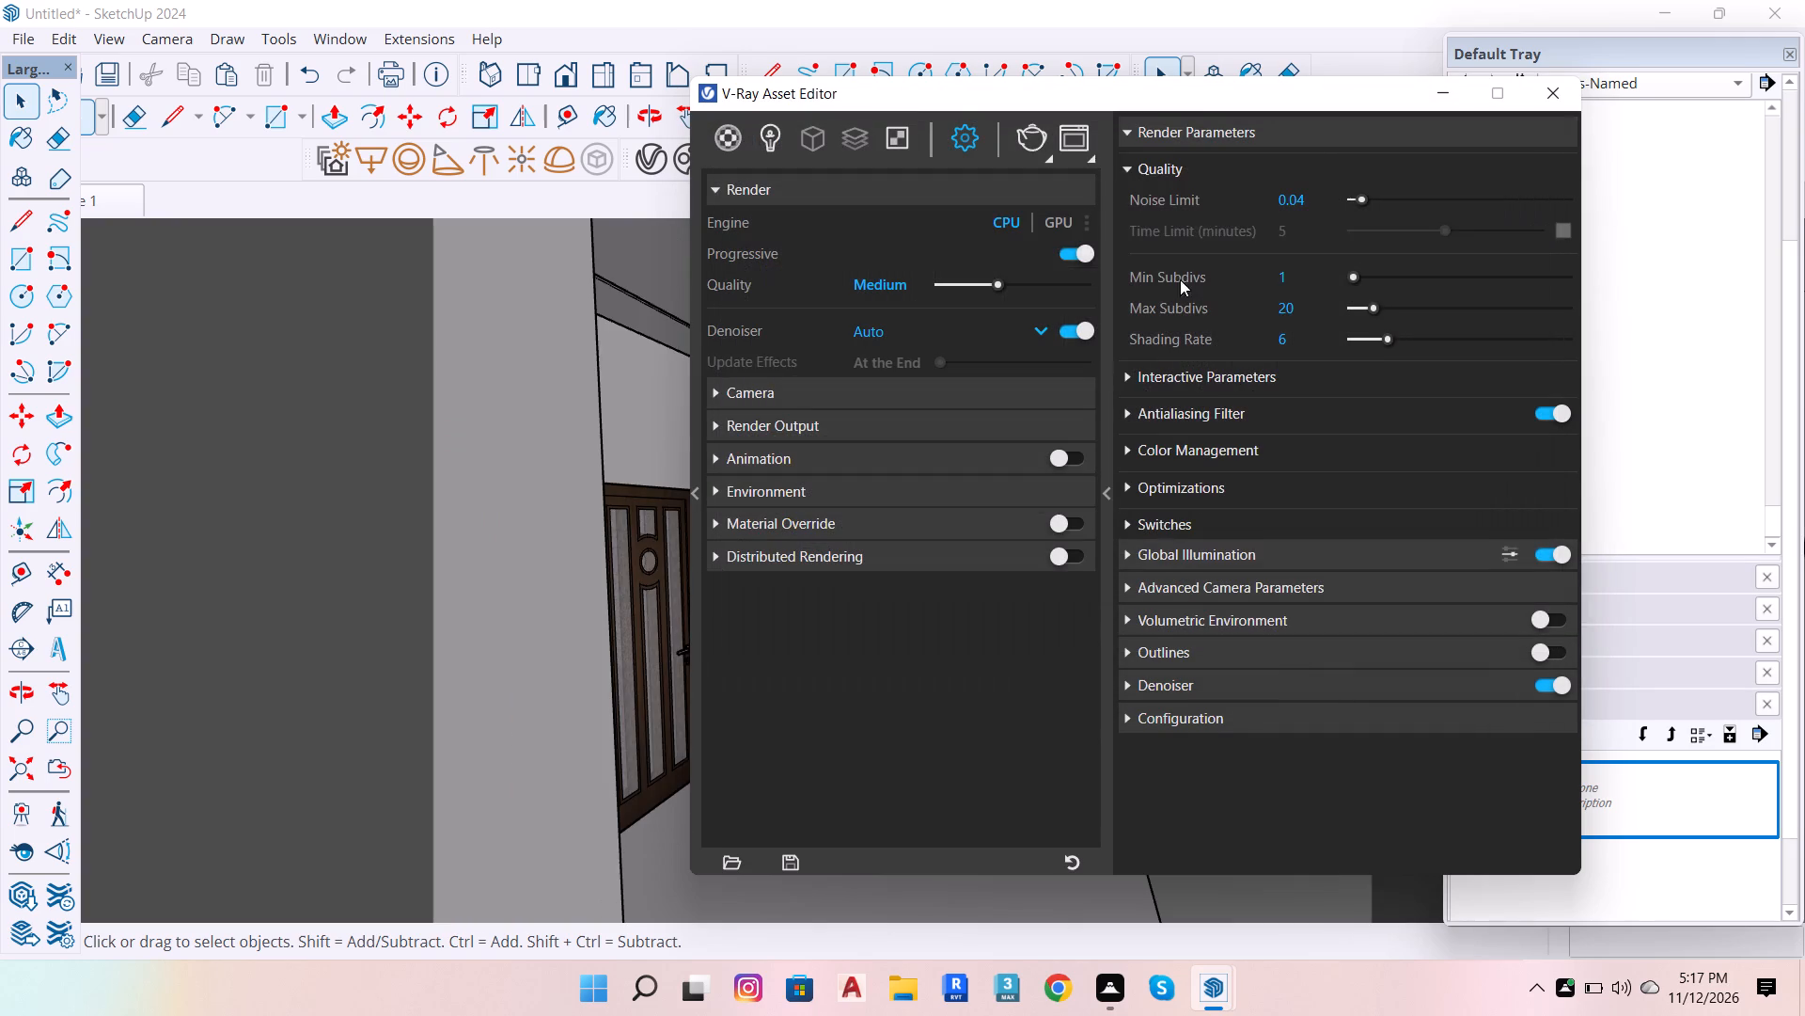
pyautogui.click(1539, 106)
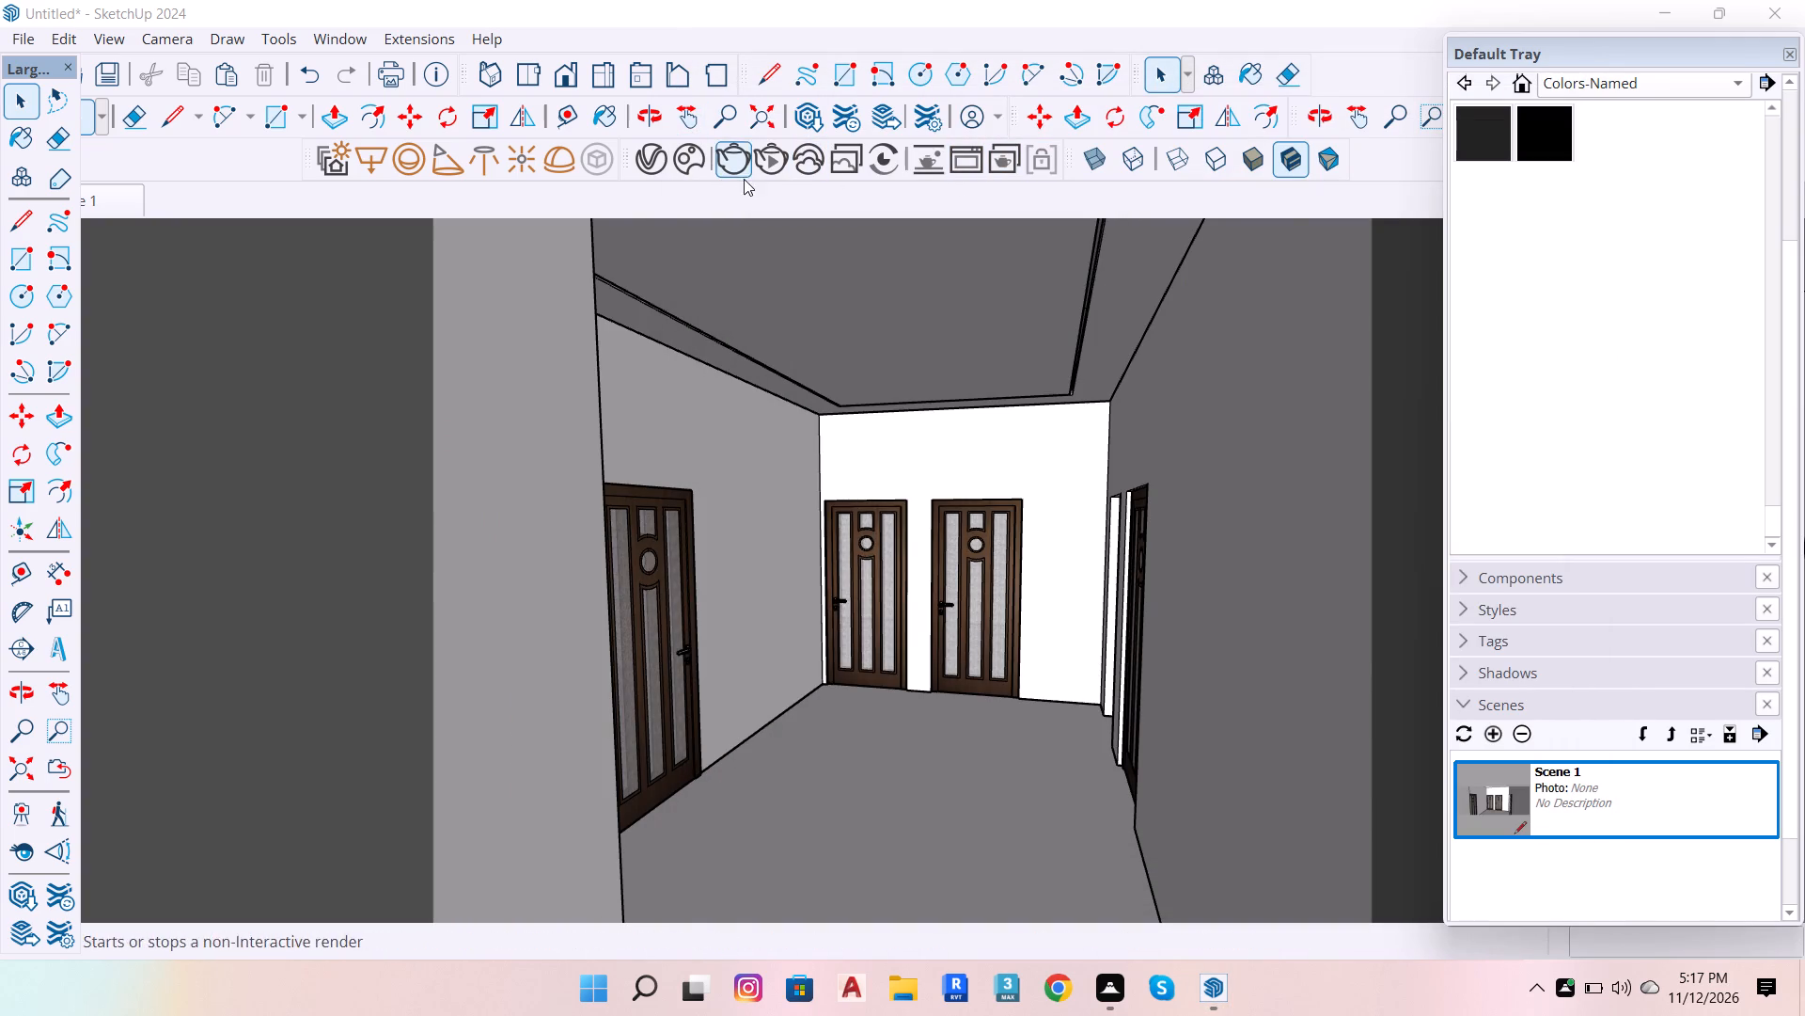
# Start a non-interactive V-Ray render of the hall scene.
pyautogui.click(730, 159)
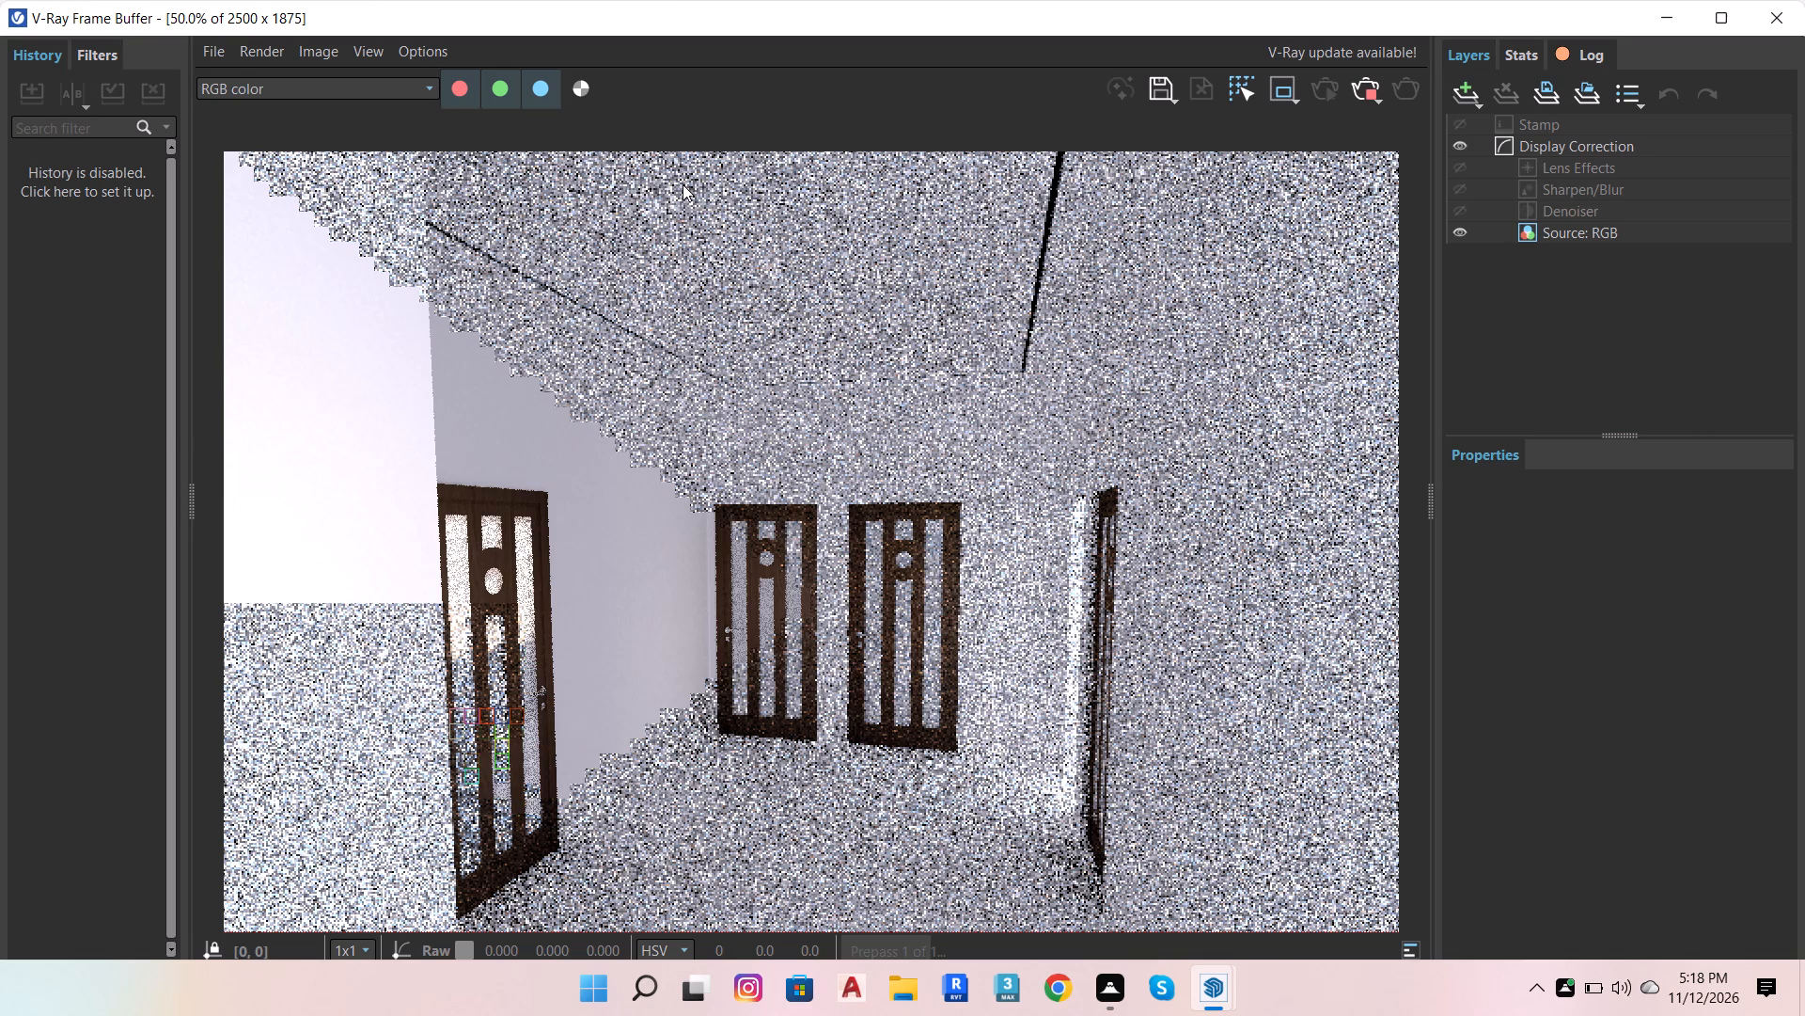
# Examine the progressing hall render, checking the doors, walls, floor and ceiling up close and as a whole.
pyautogui.scroll(4, 818, 569)
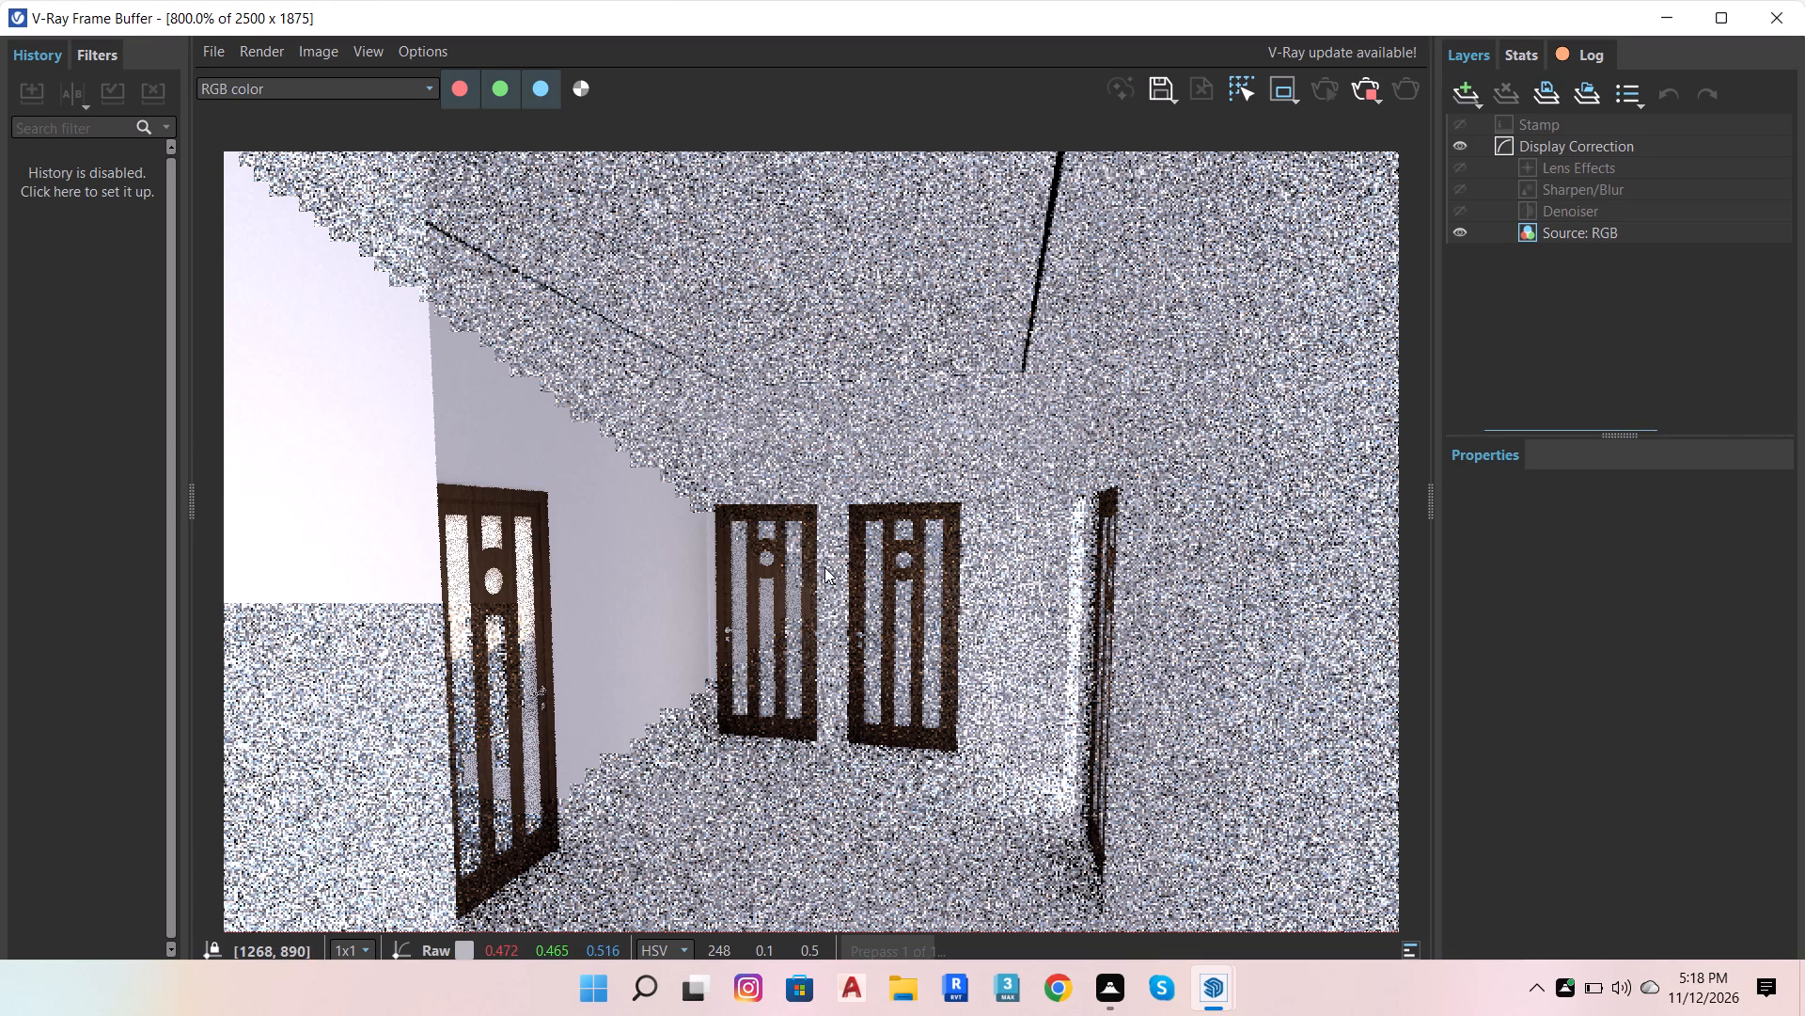
pyautogui.scroll(-9, 824, 567)
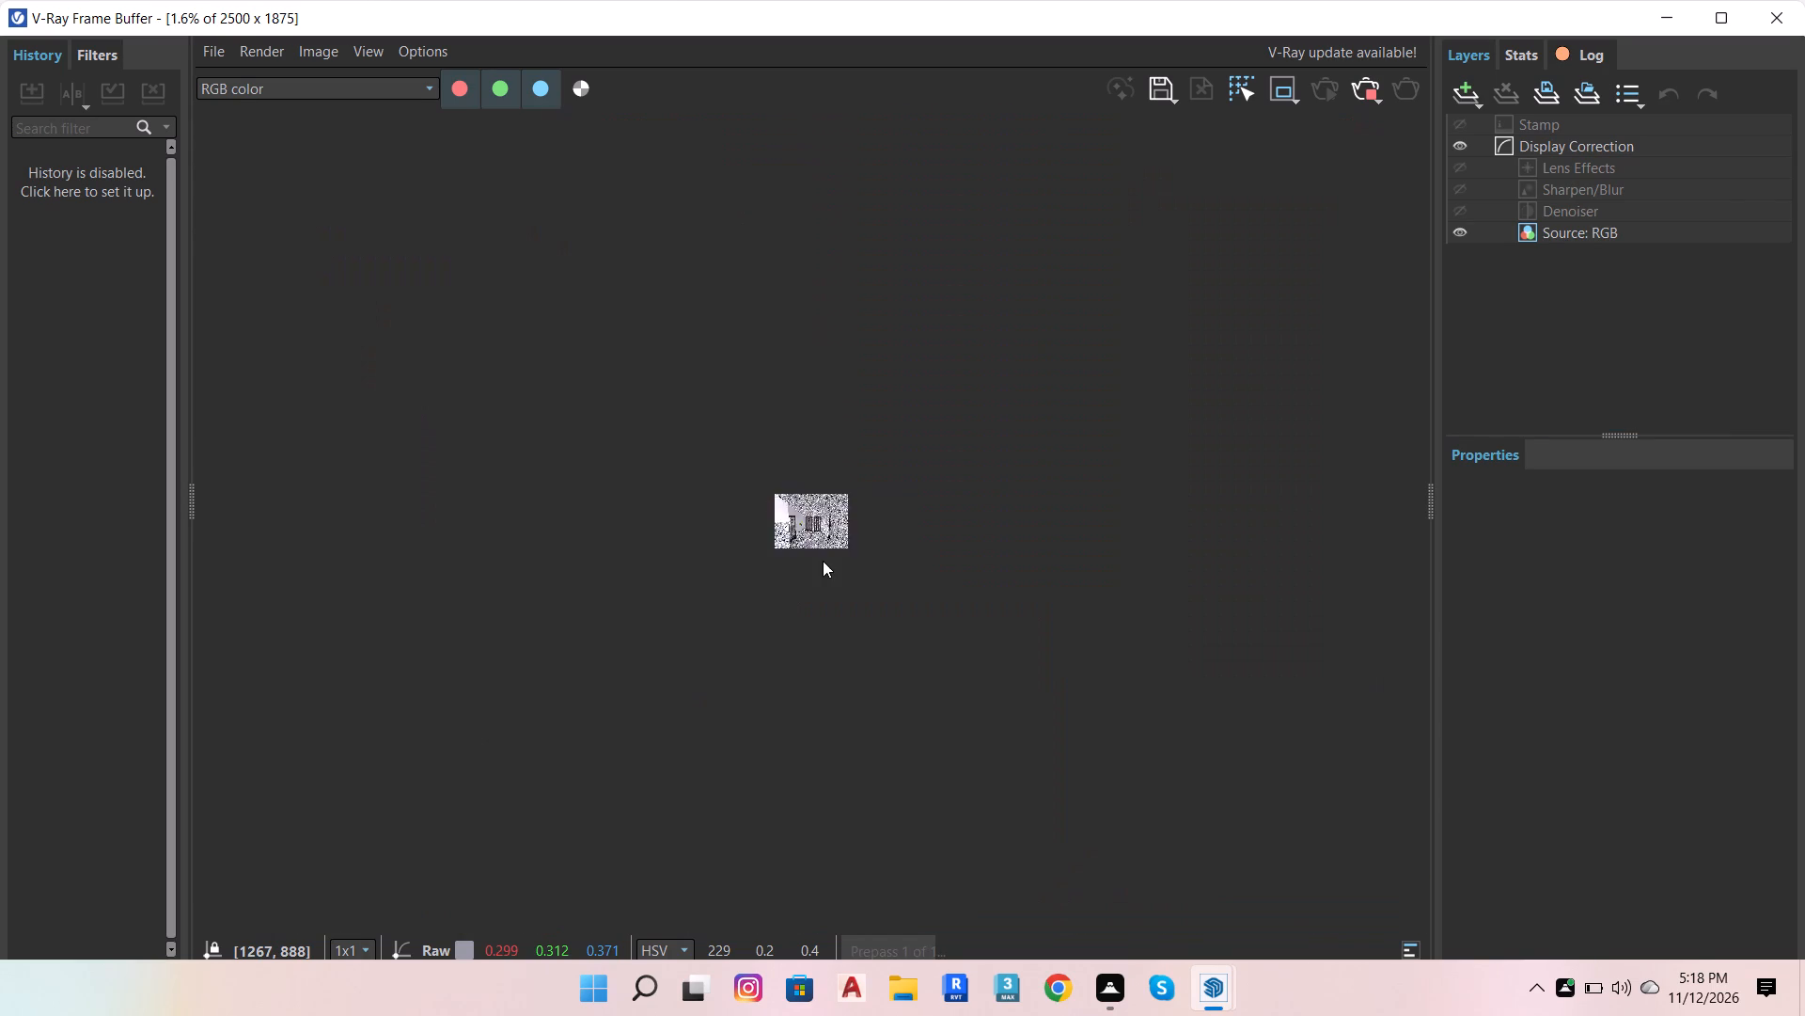
pyautogui.scroll(7, 797, 520)
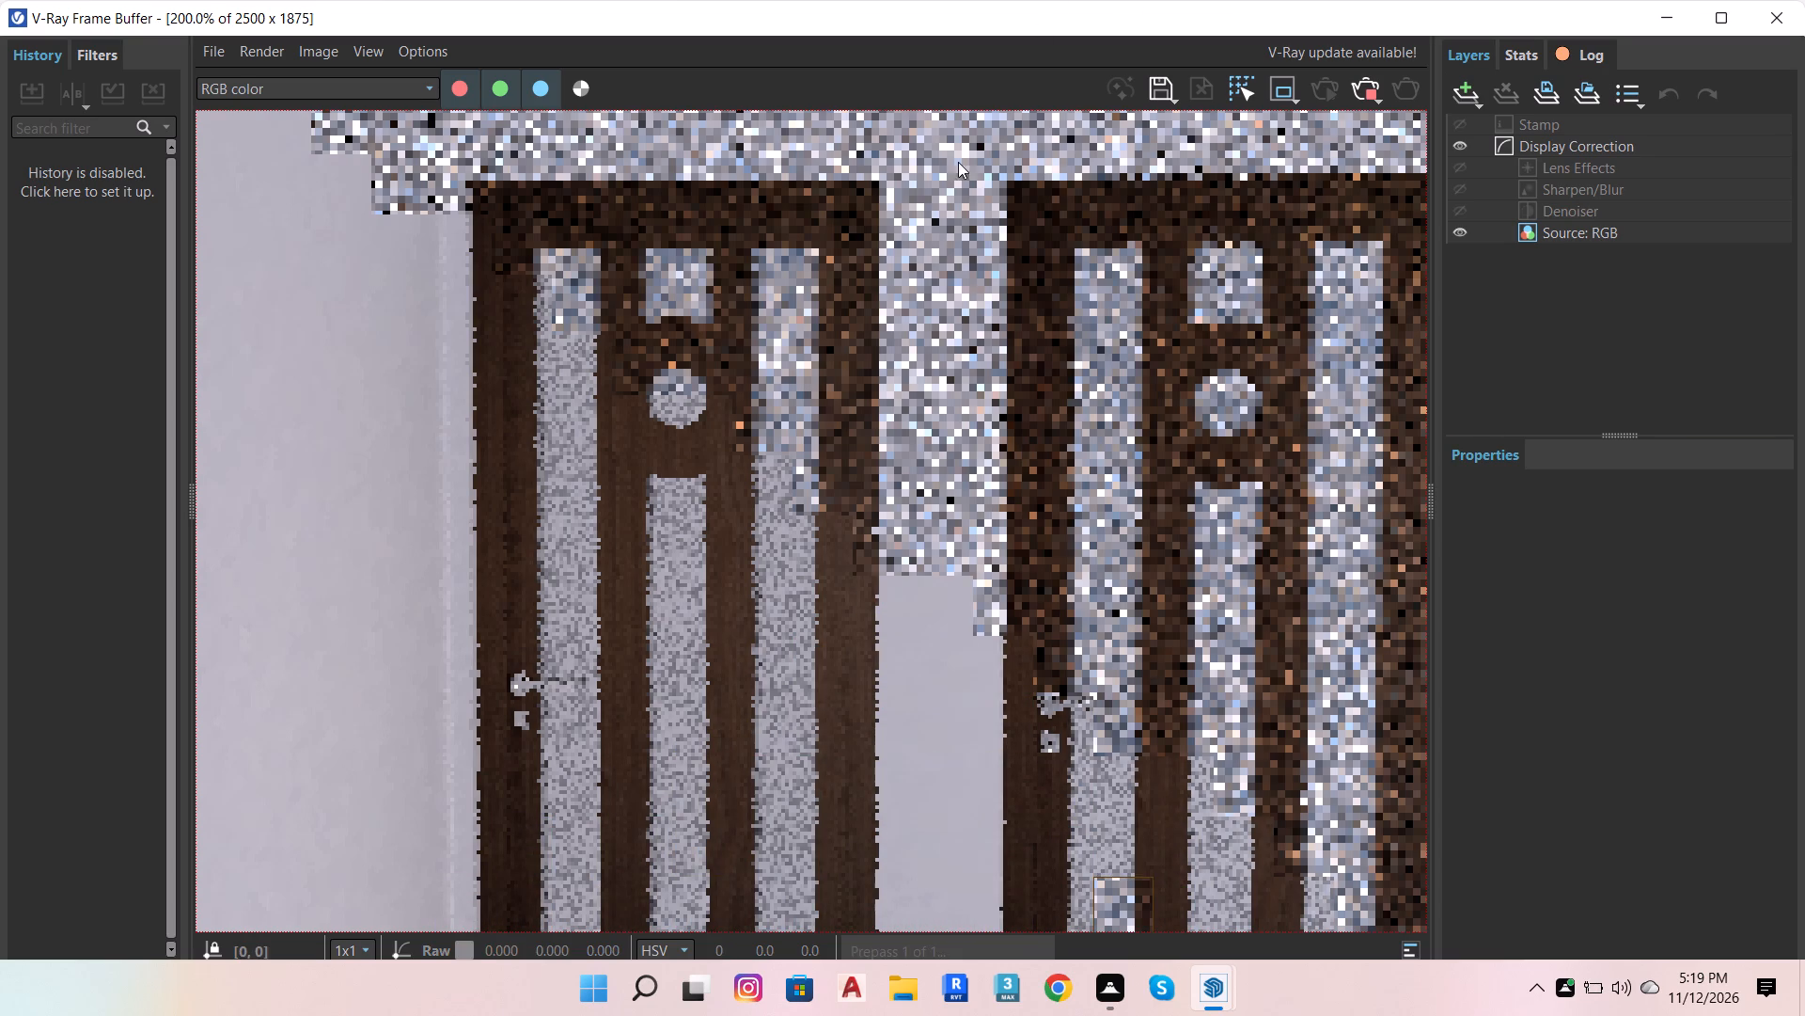
pyautogui.scroll(-5, 903, 244)
pyautogui.scroll(3, 892, 284)
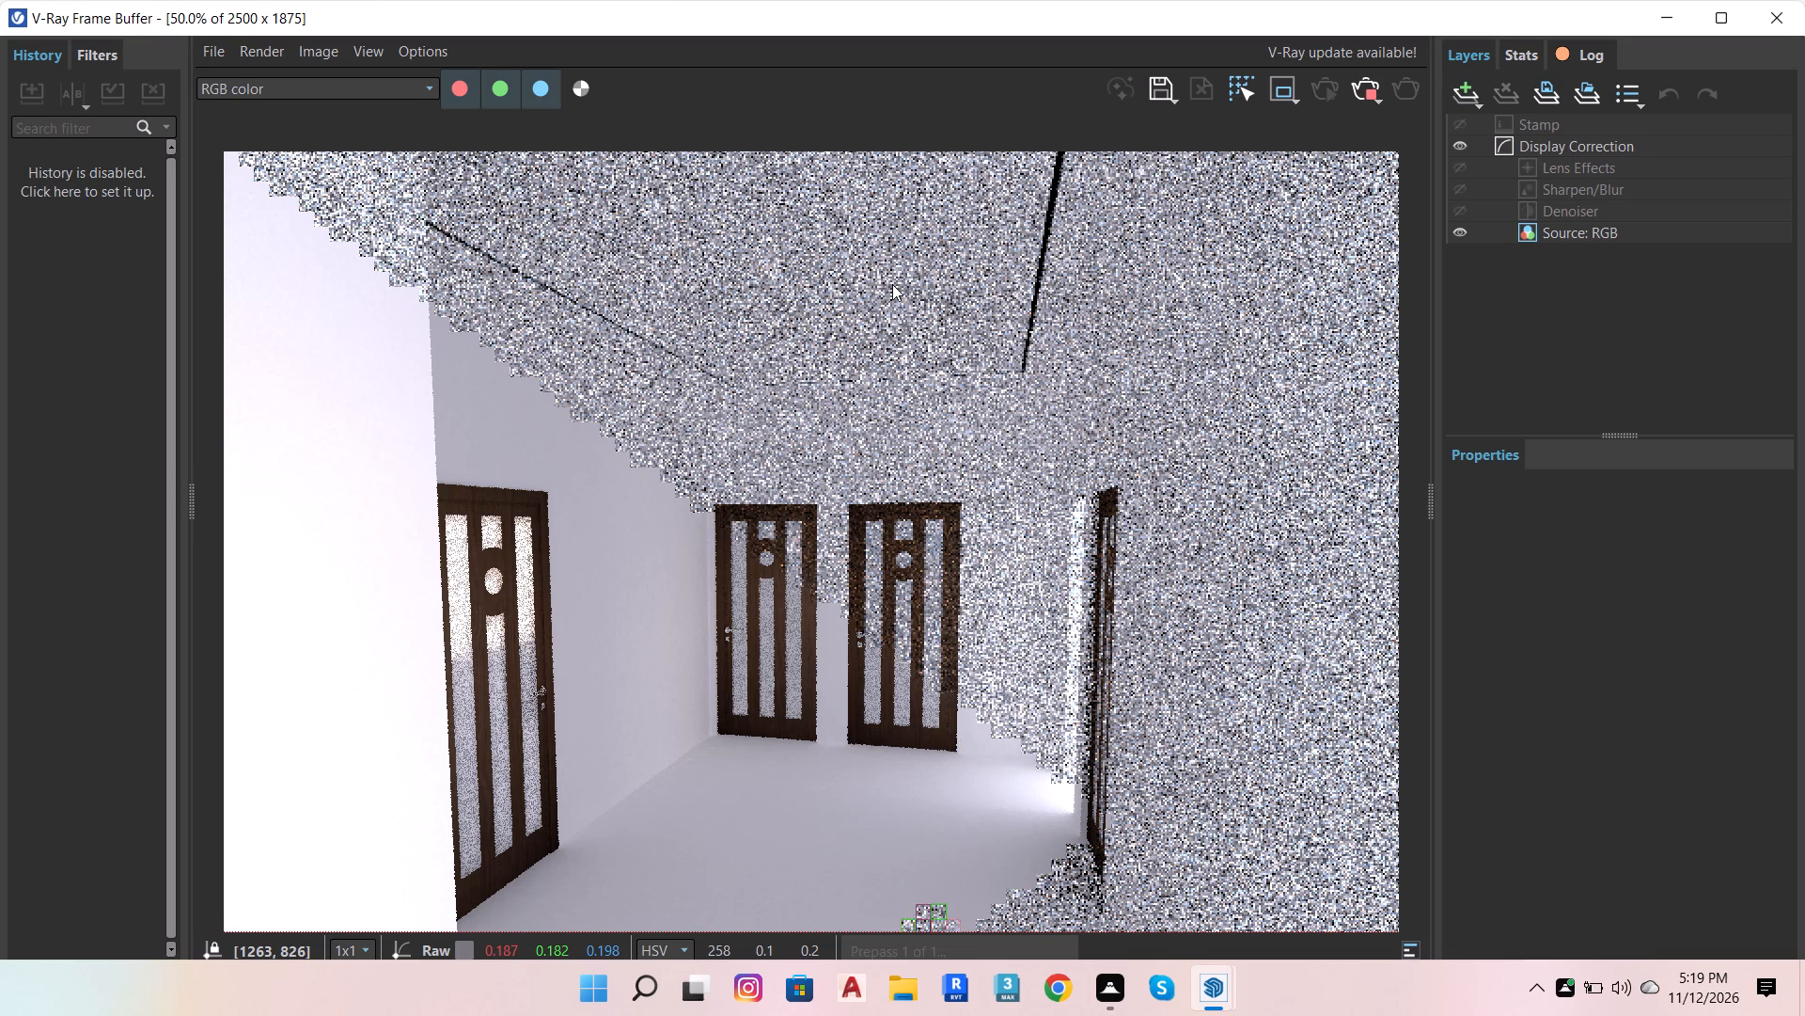
pyautogui.scroll(-1, 892, 284)
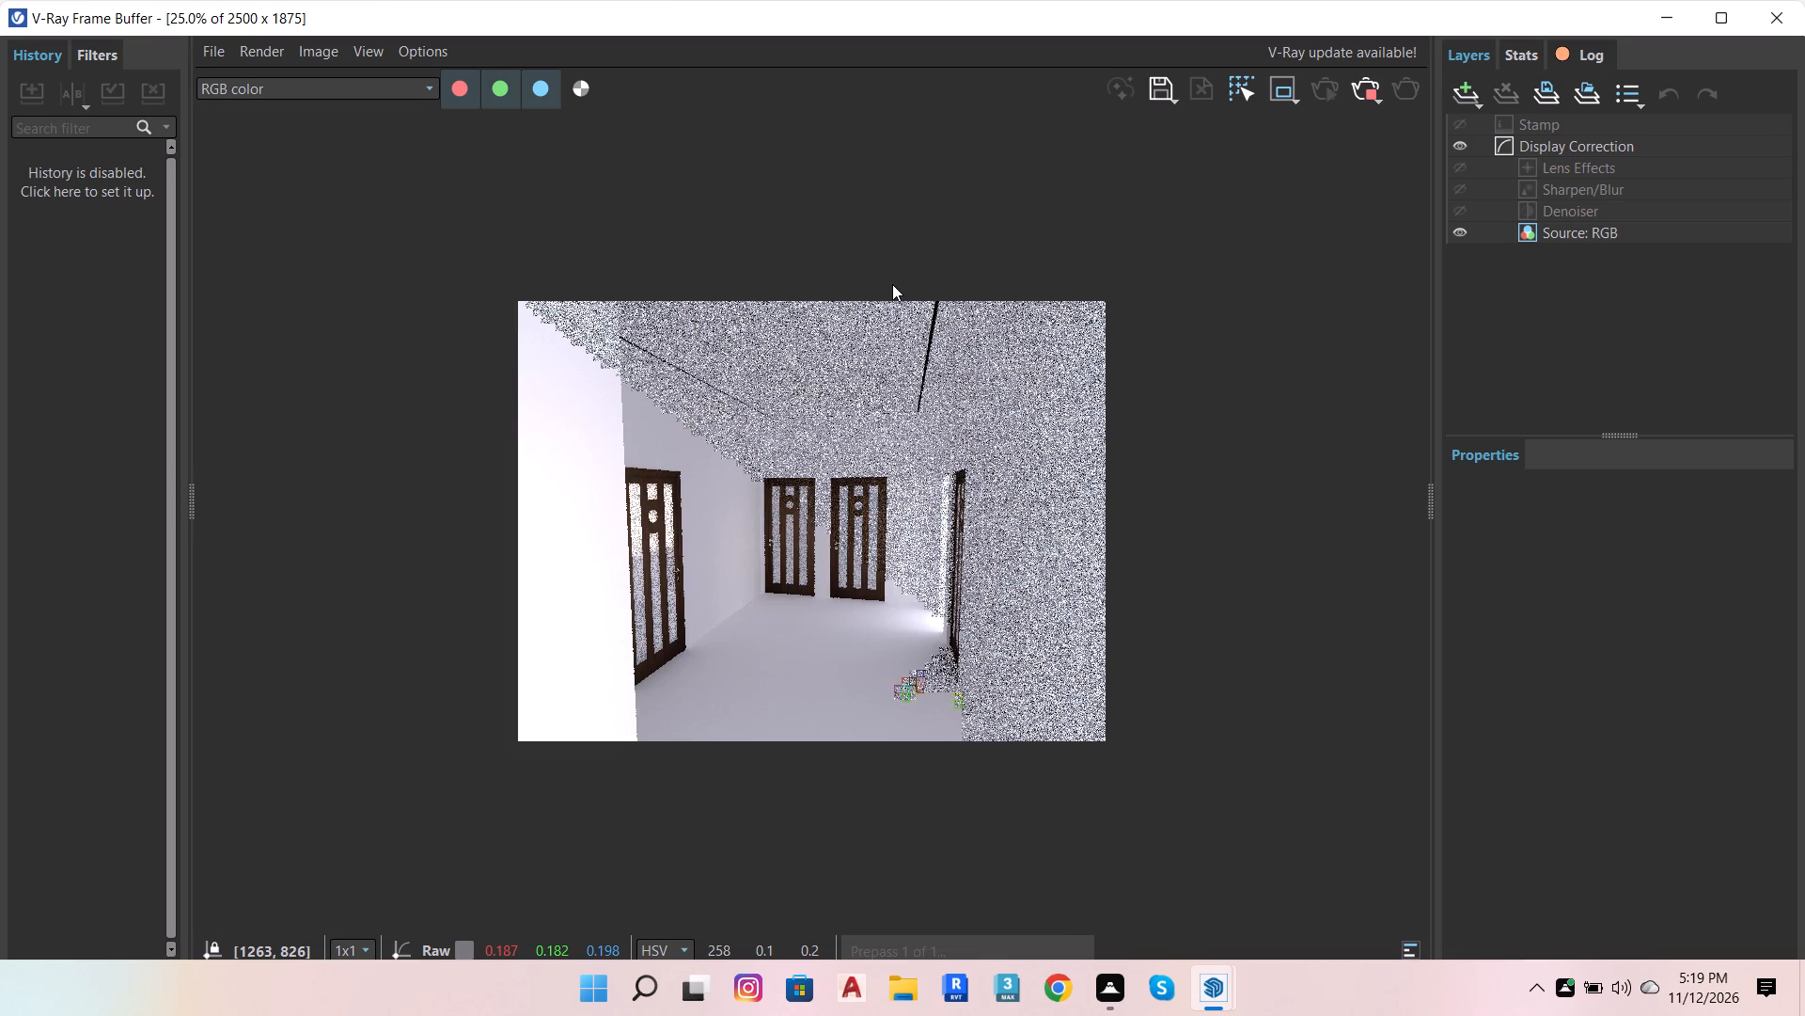
pyautogui.scroll(1, 896, 283)
pyautogui.scroll(-1, 897, 283)
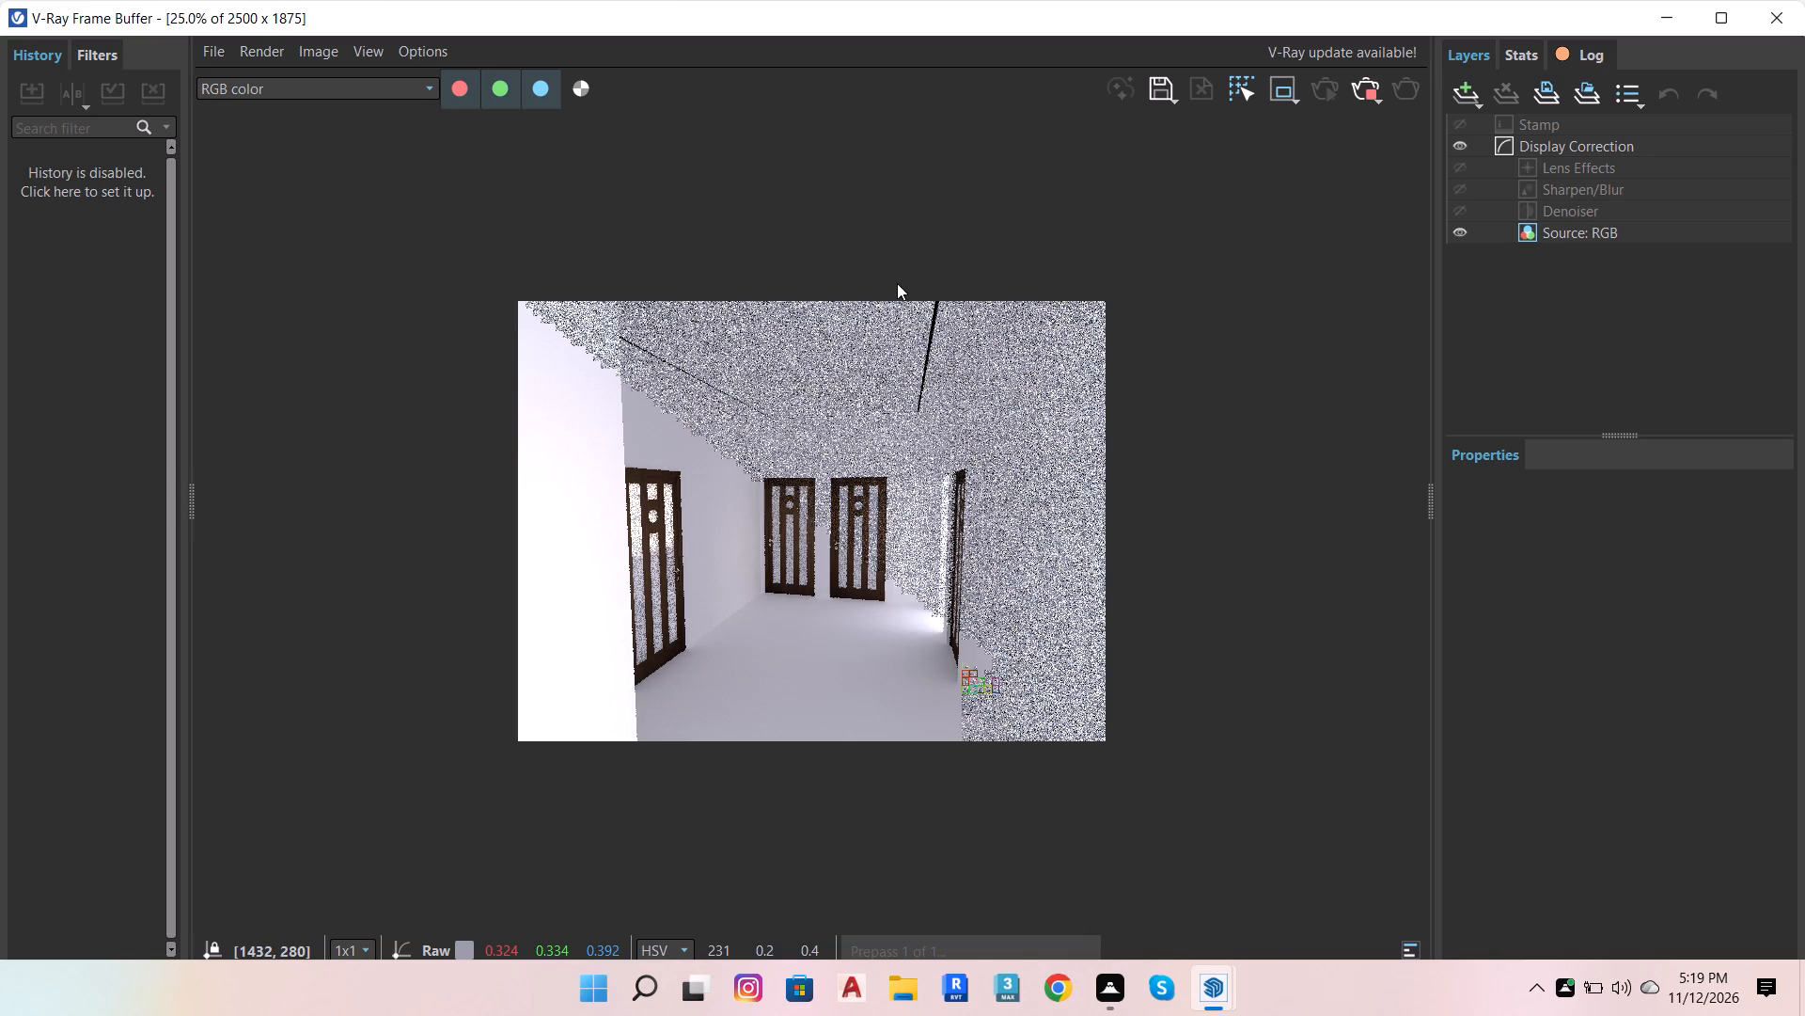
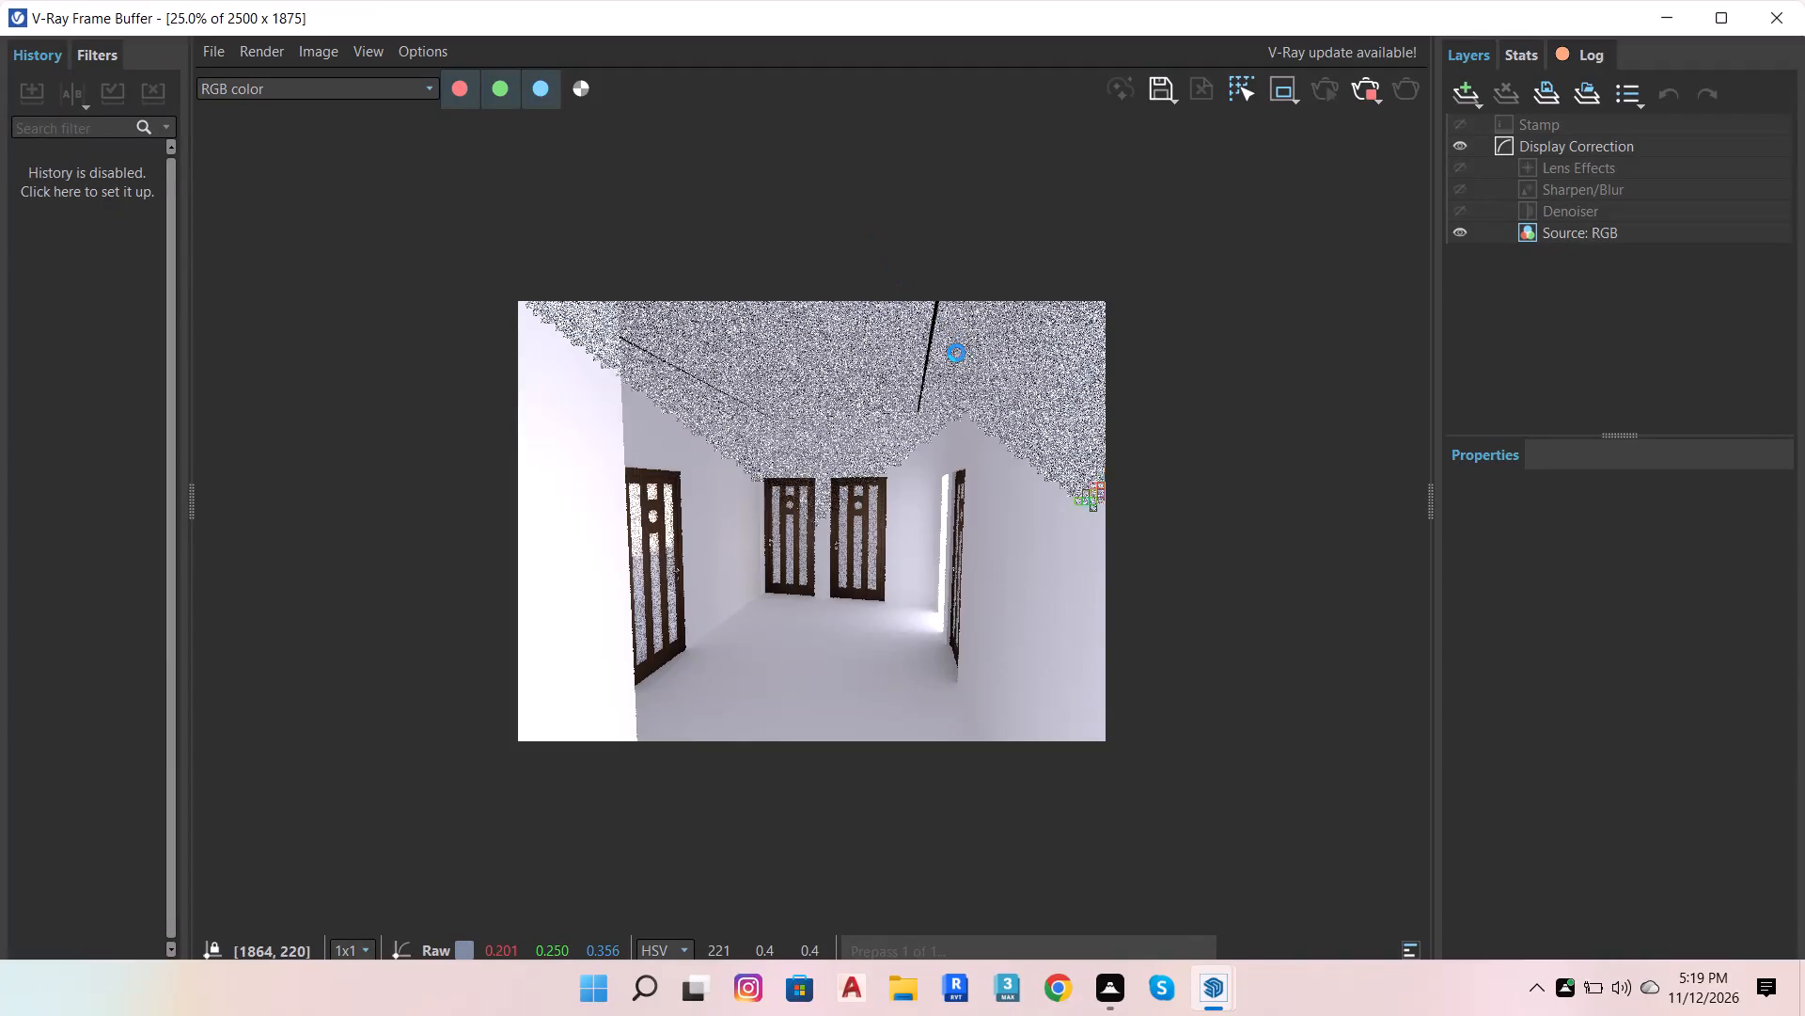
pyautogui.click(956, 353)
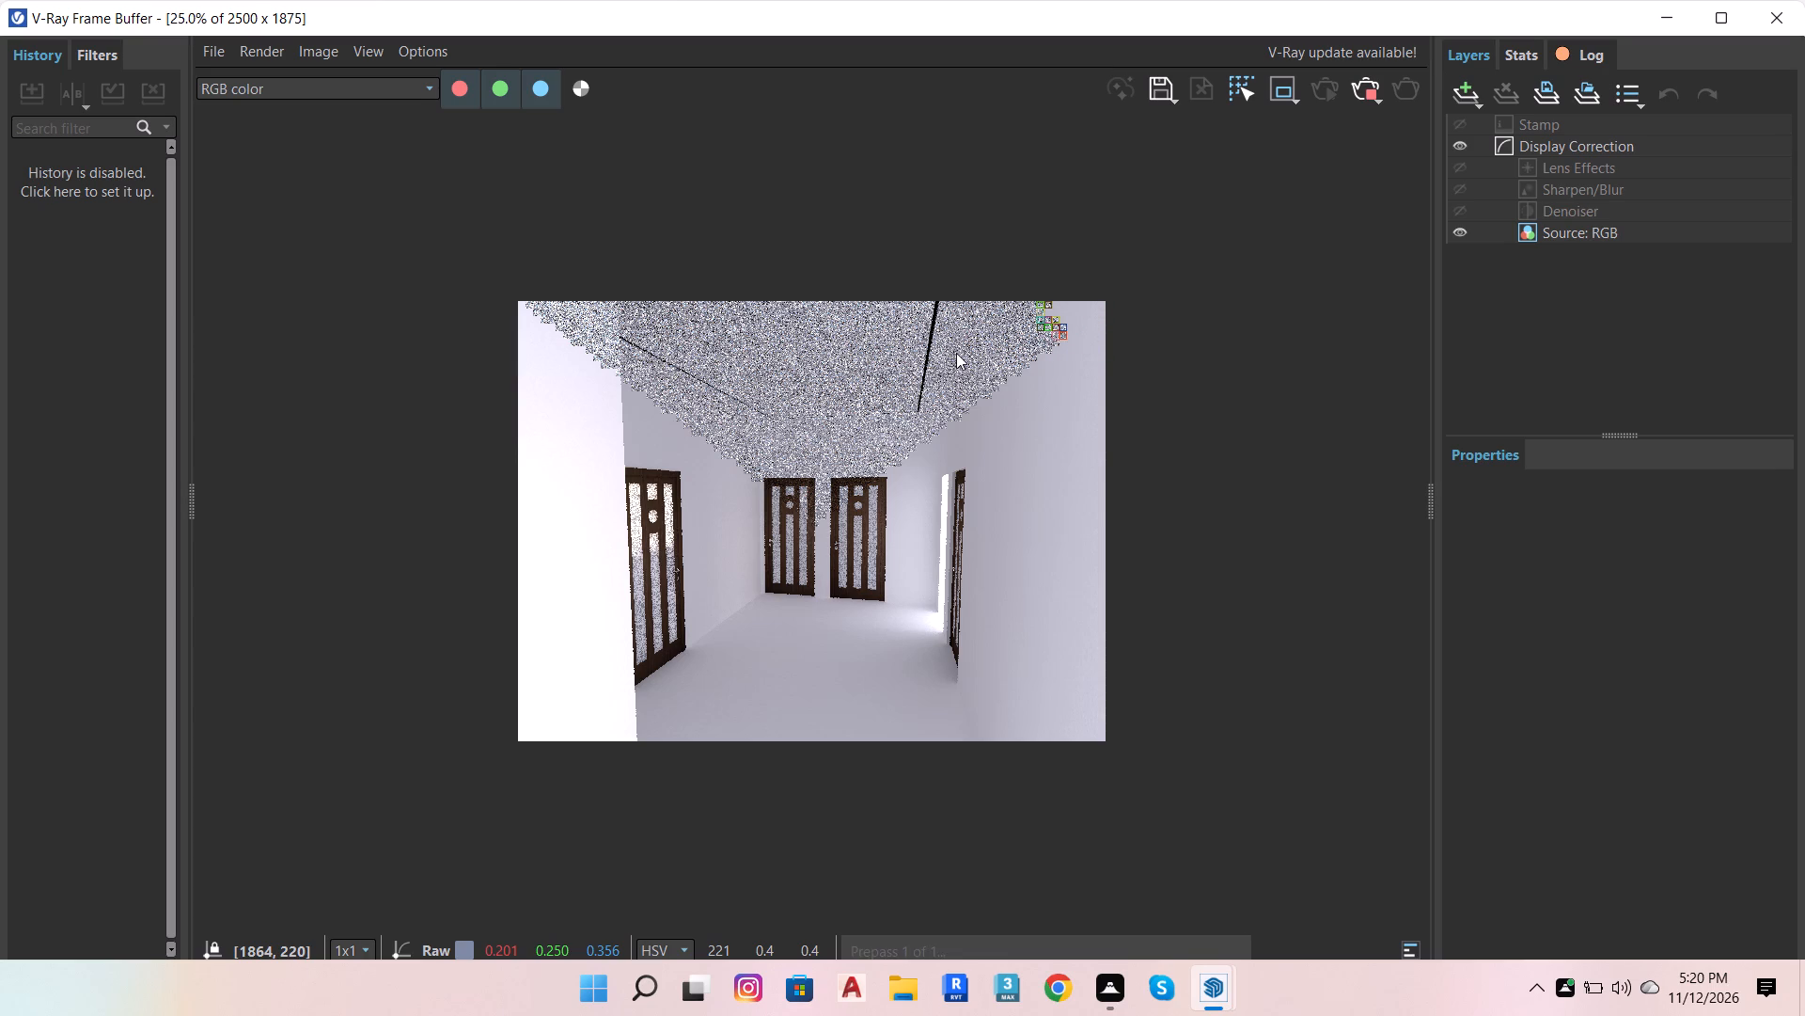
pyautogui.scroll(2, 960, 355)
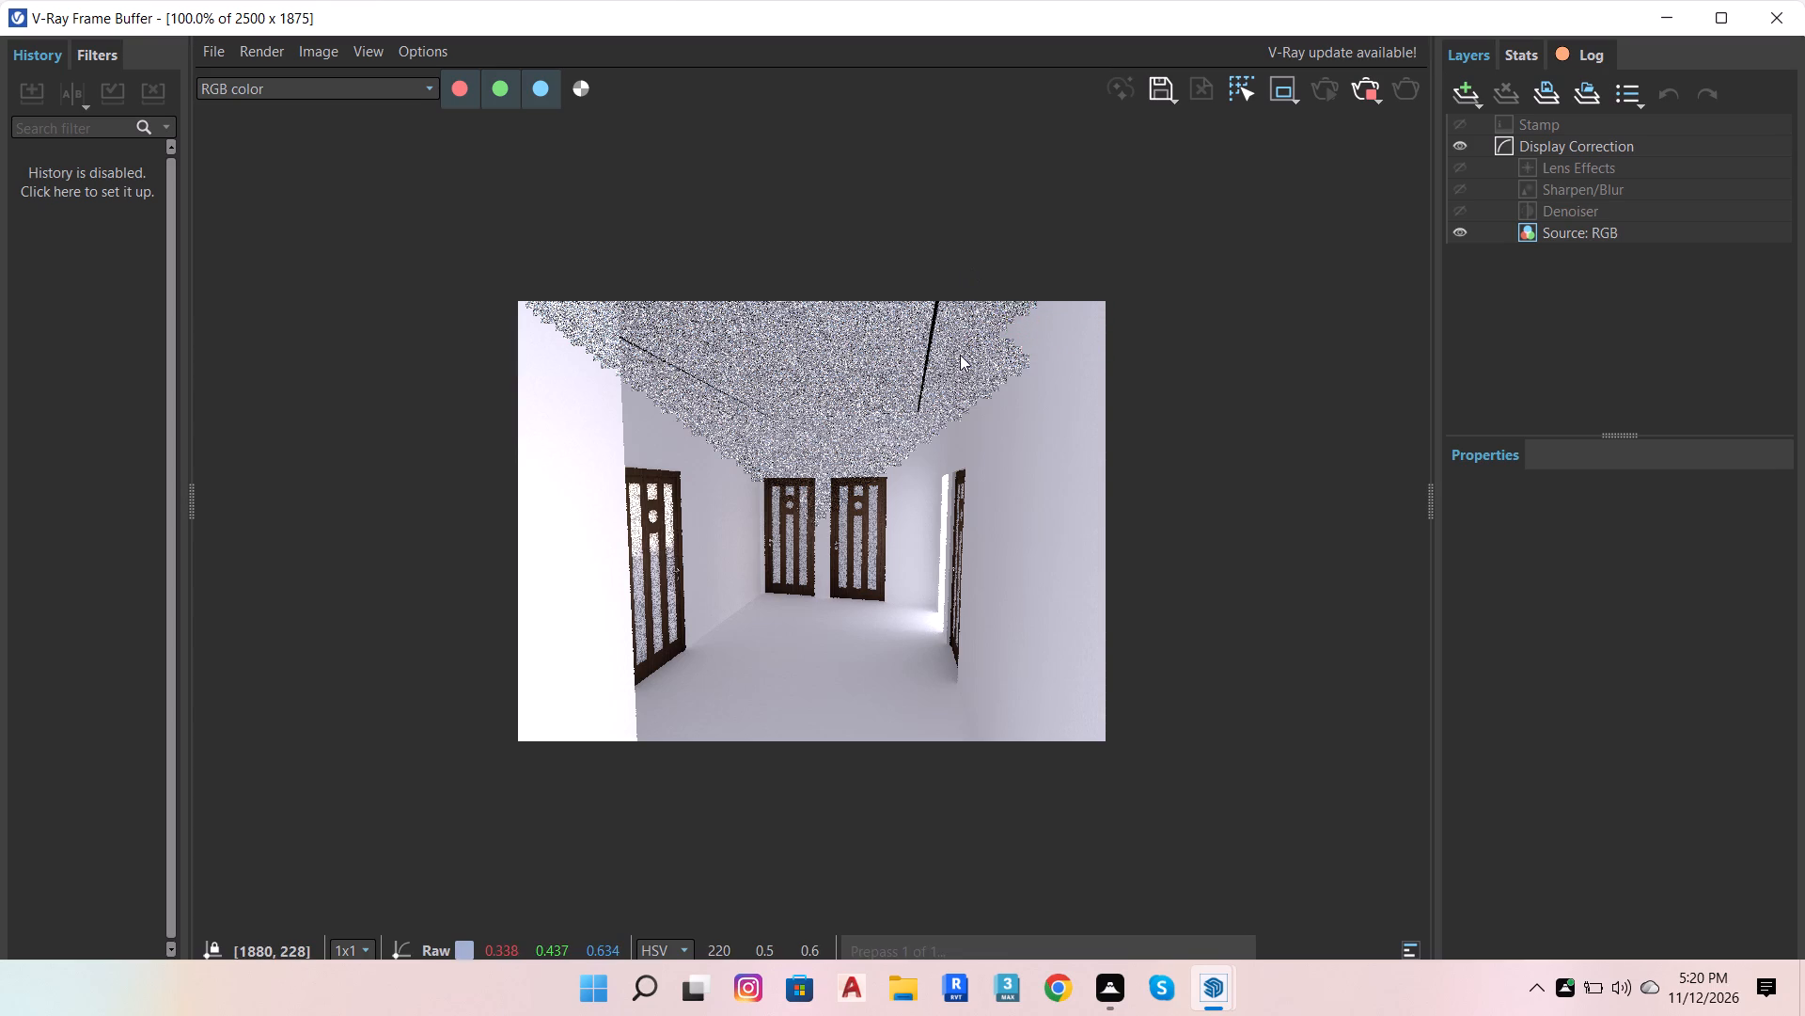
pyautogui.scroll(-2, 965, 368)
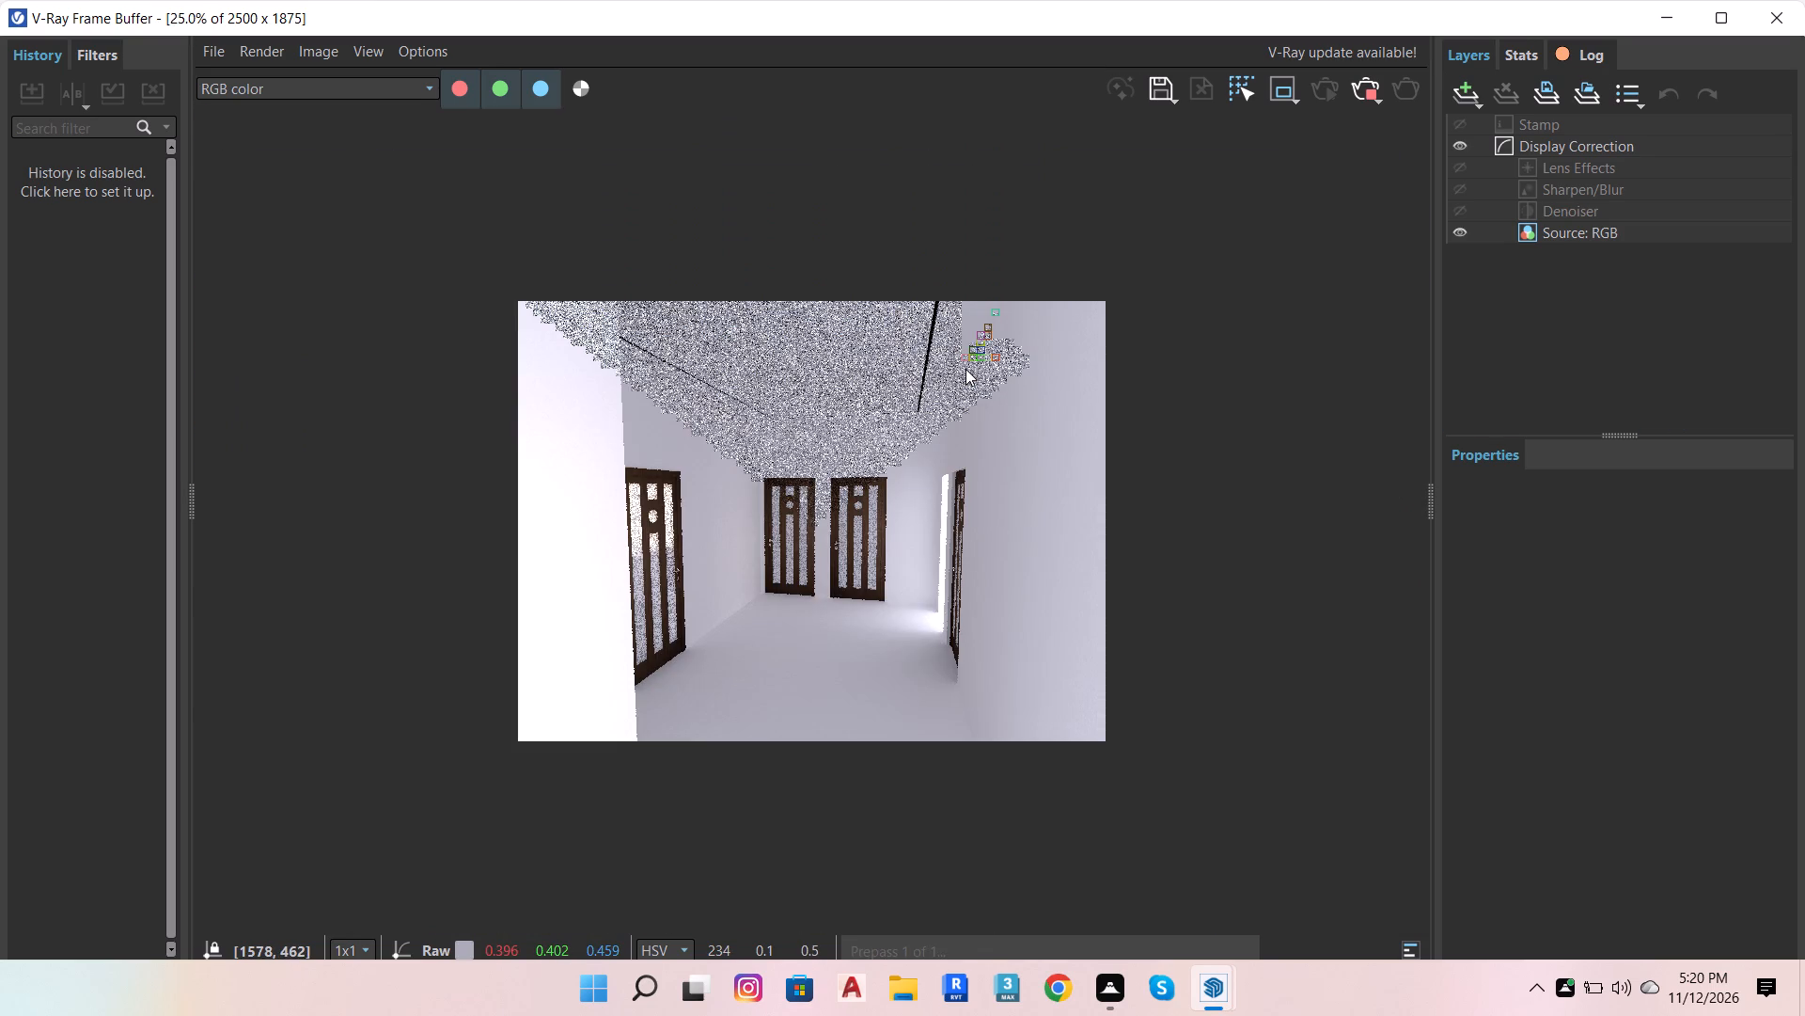
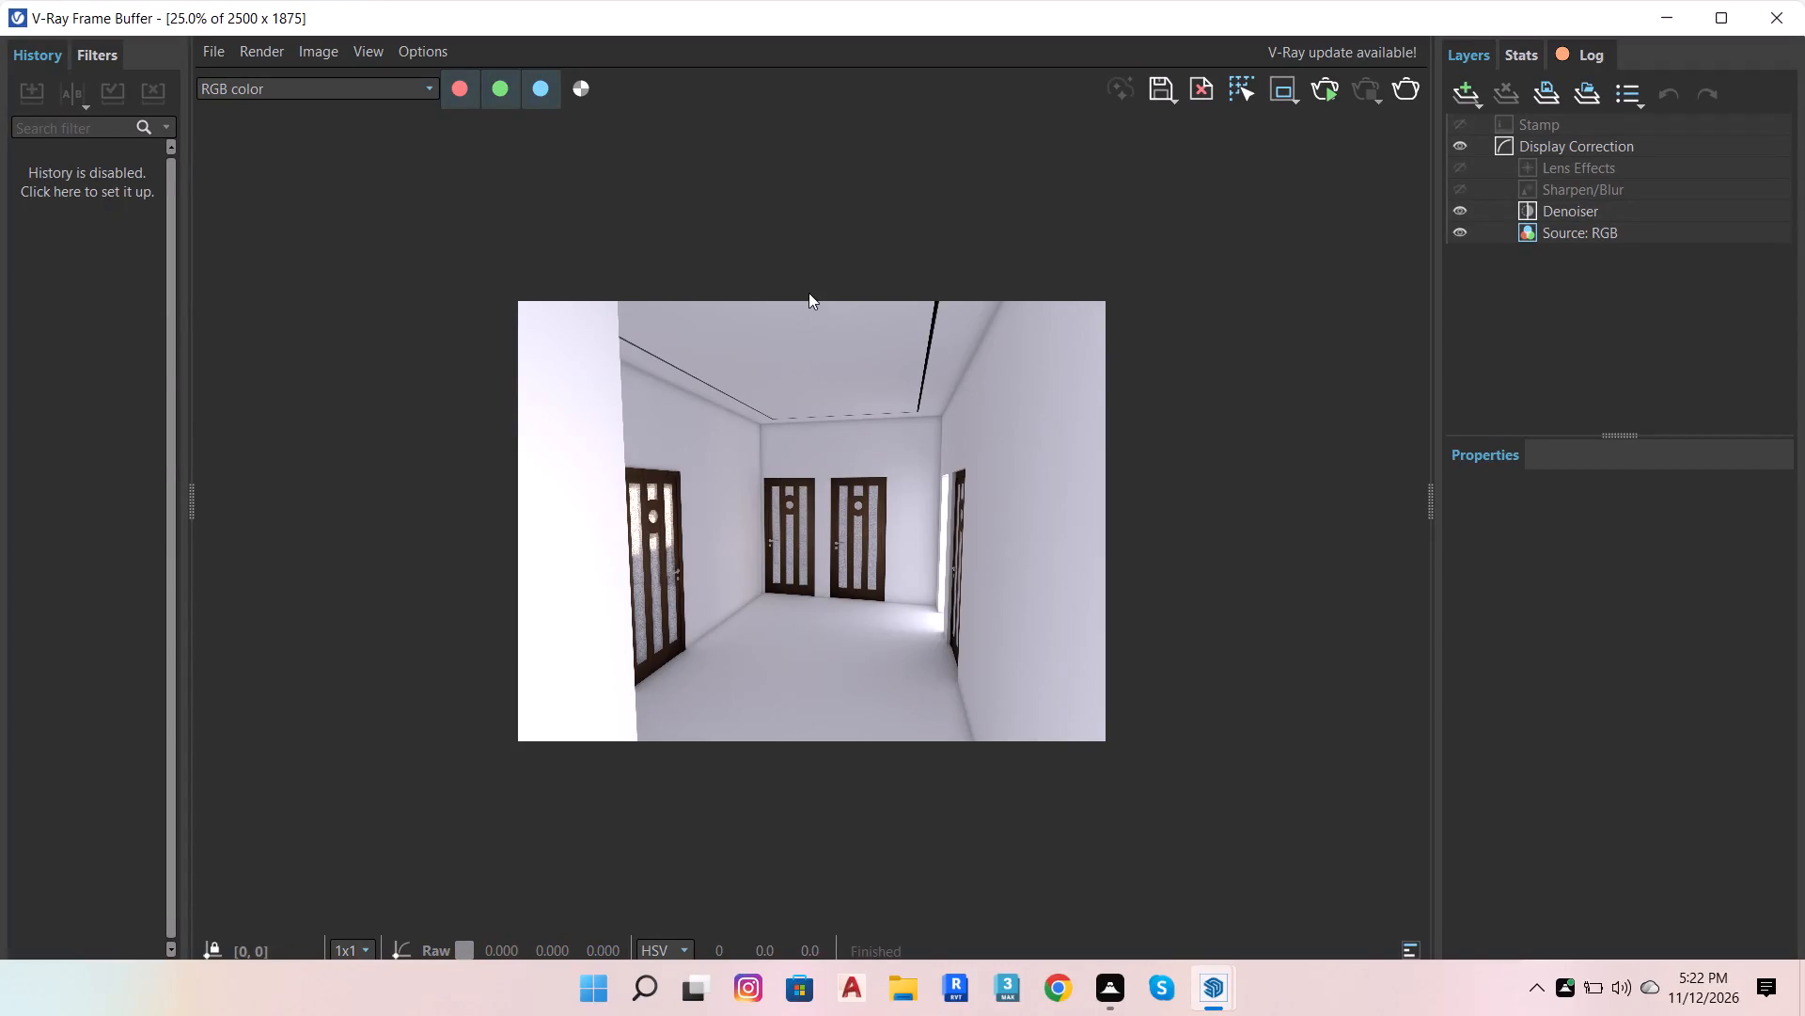
# Examine the rendered hall image up close and as a whole, checking the dark wood doors and the ceiling's strip recesses.
pyautogui.scroll(4, 515, 55)
pyautogui.scroll(7, 751, 370)
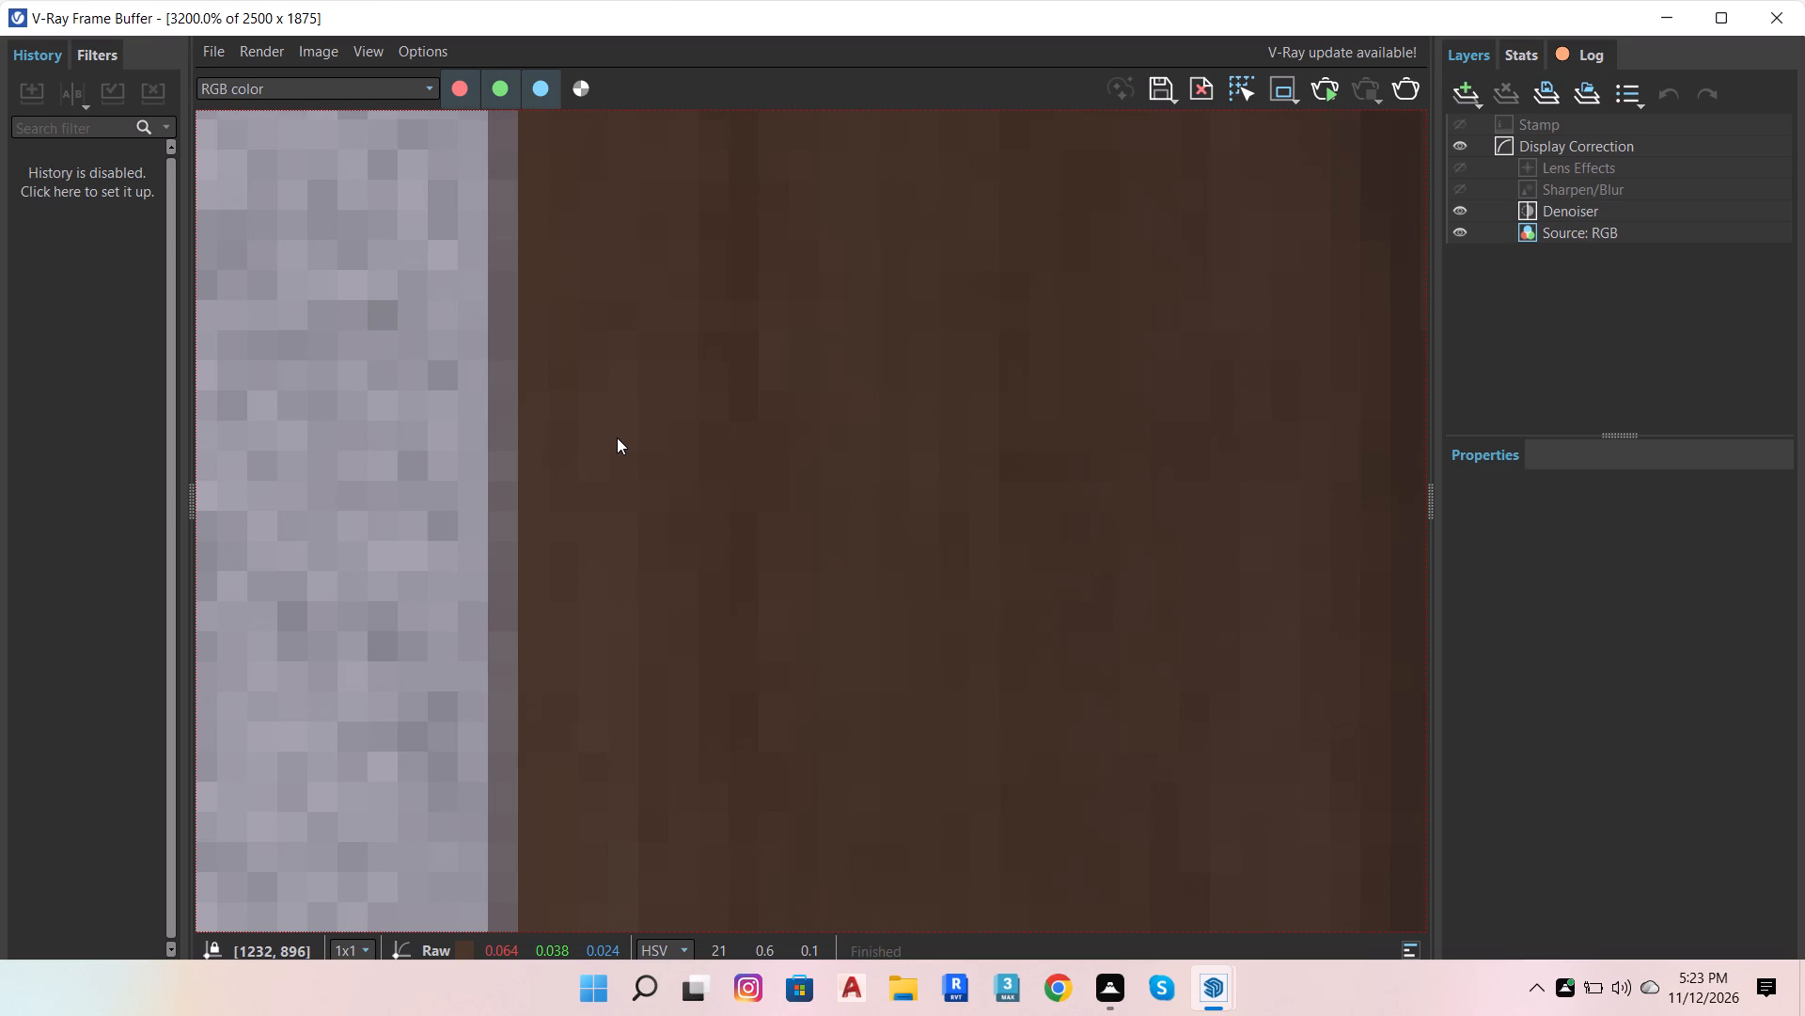
pyautogui.scroll(-7, 748, 402)
pyautogui.scroll(5, 816, 490)
pyautogui.scroll(-6, 889, 452)
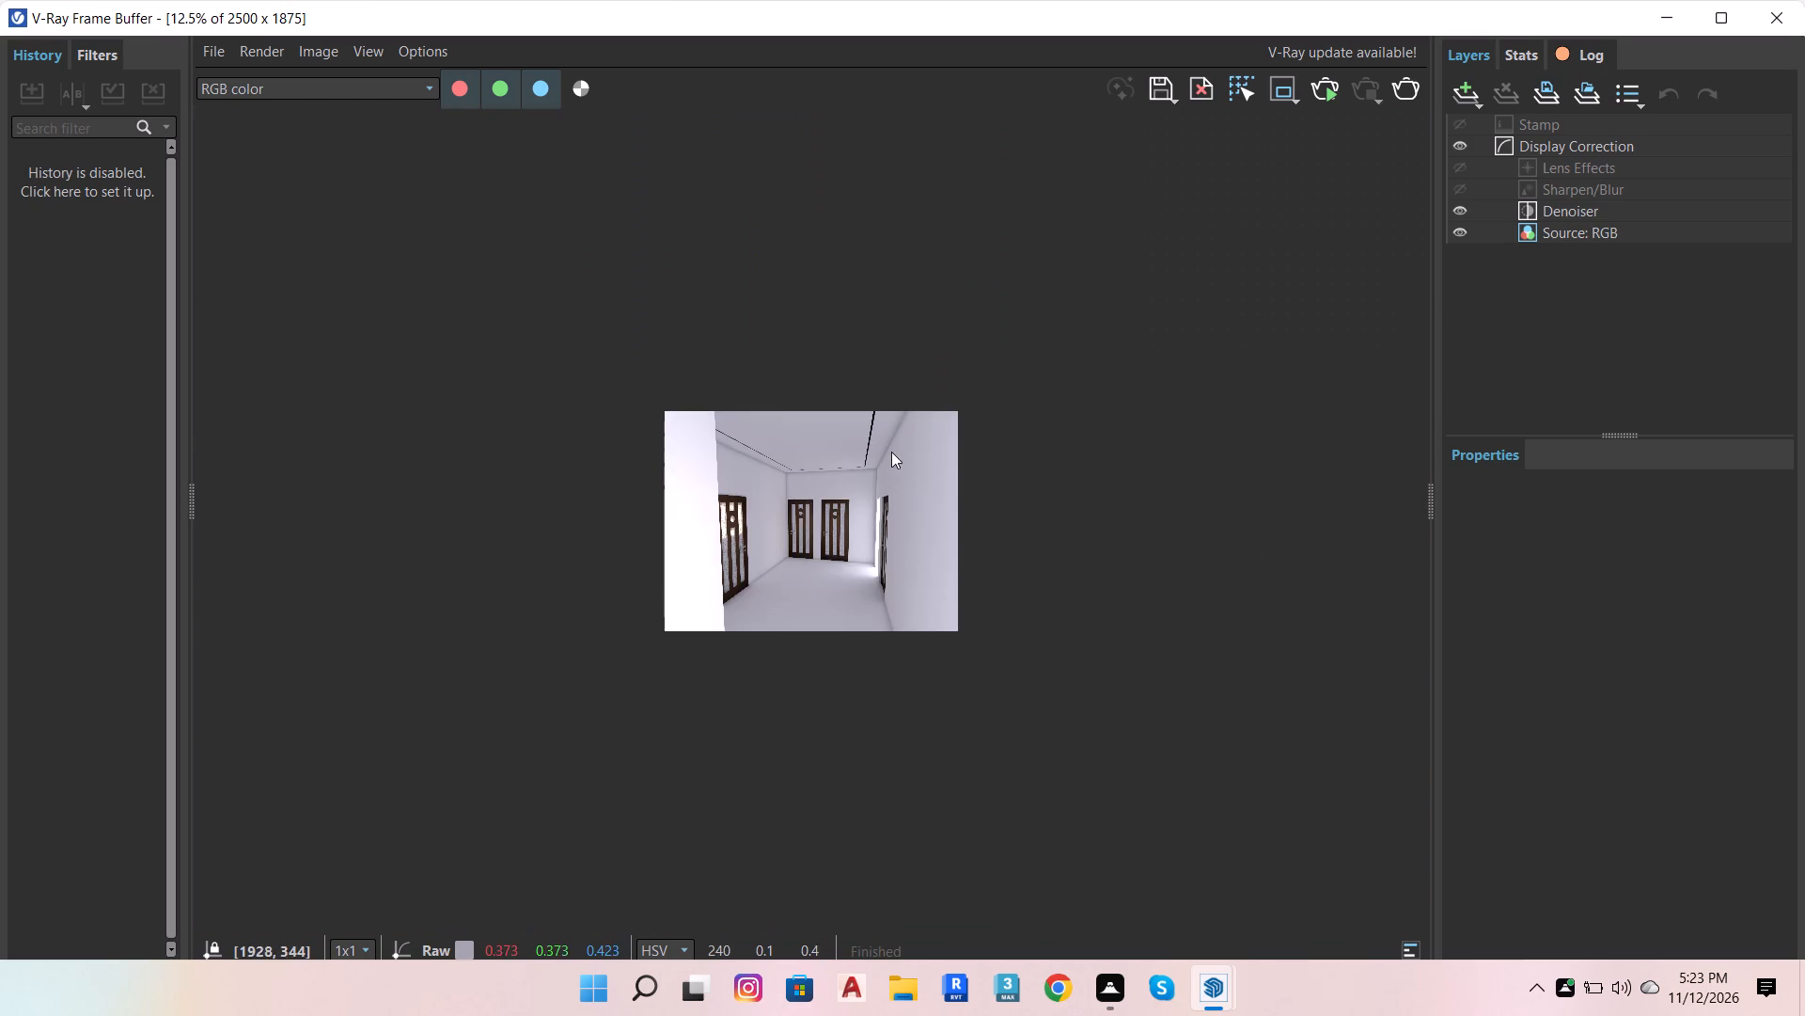
pyautogui.scroll(5, 920, 365)
pyautogui.scroll(-4, 881, 406)
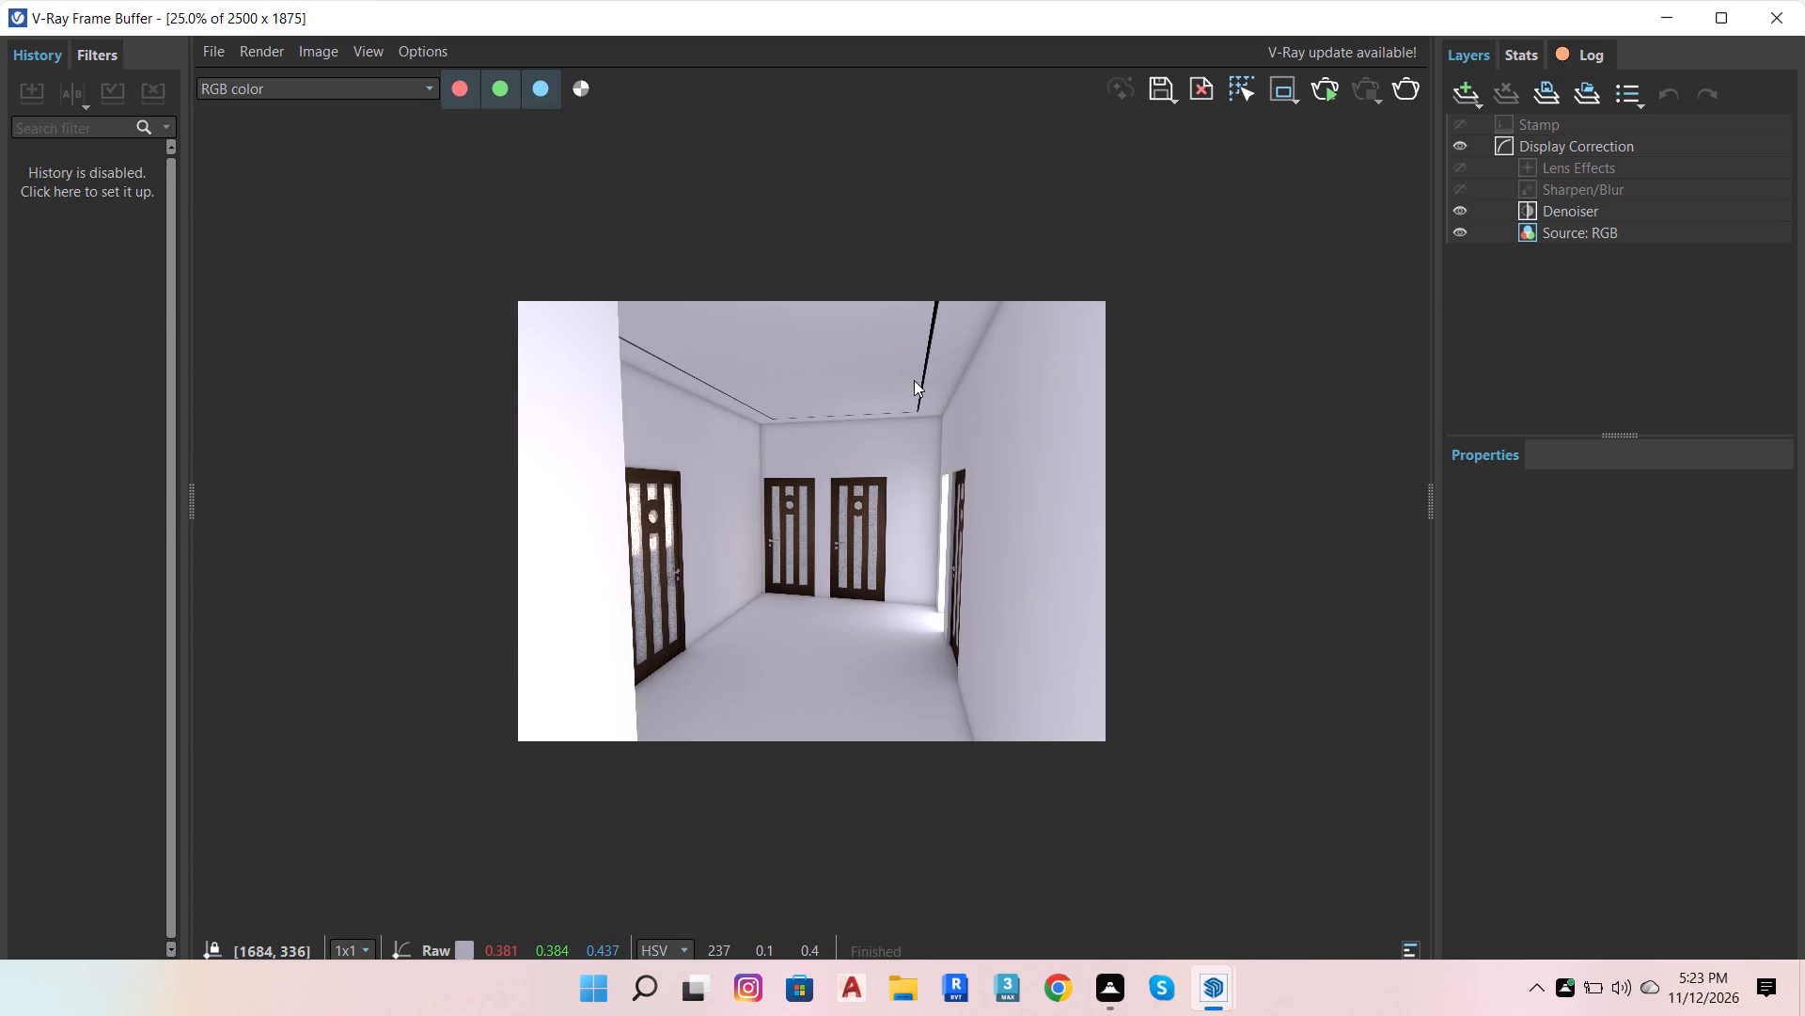
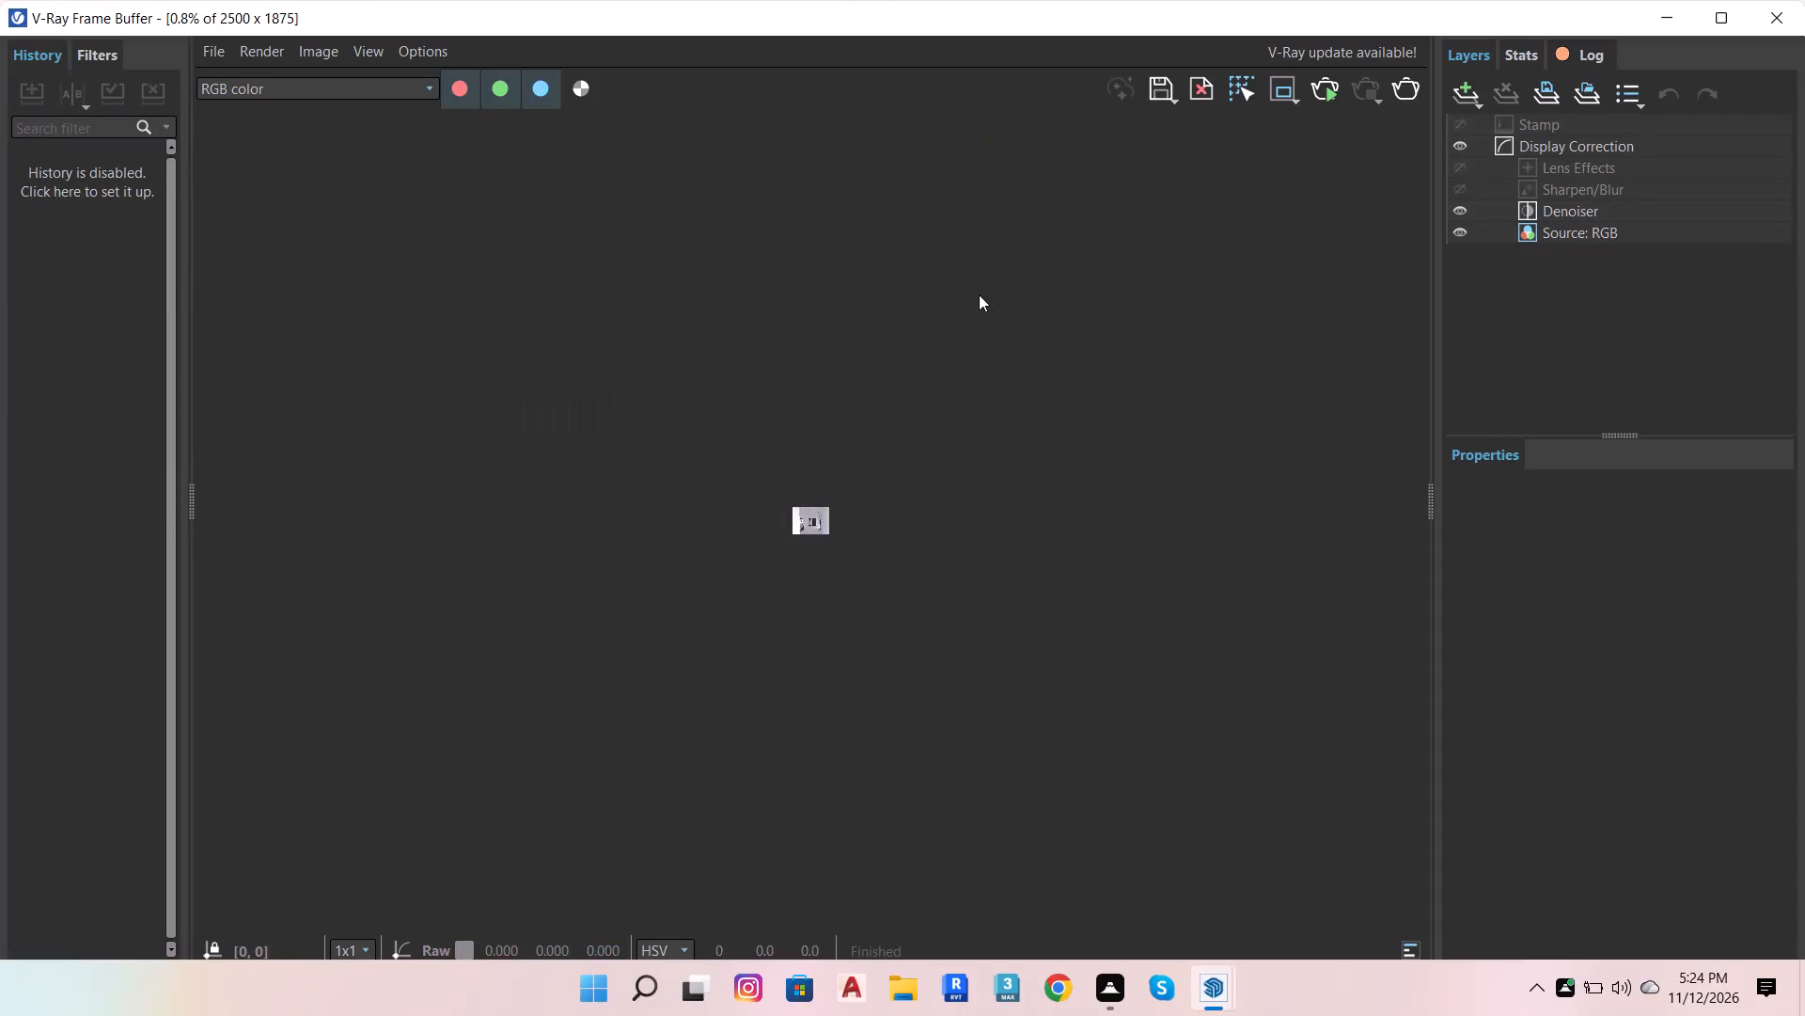
# Inspect the glass panels and wood finish of the doors in the rendered hall image at close range.
pyautogui.scroll(5, 934, 393)
pyautogui.scroll(6, 800, 518)
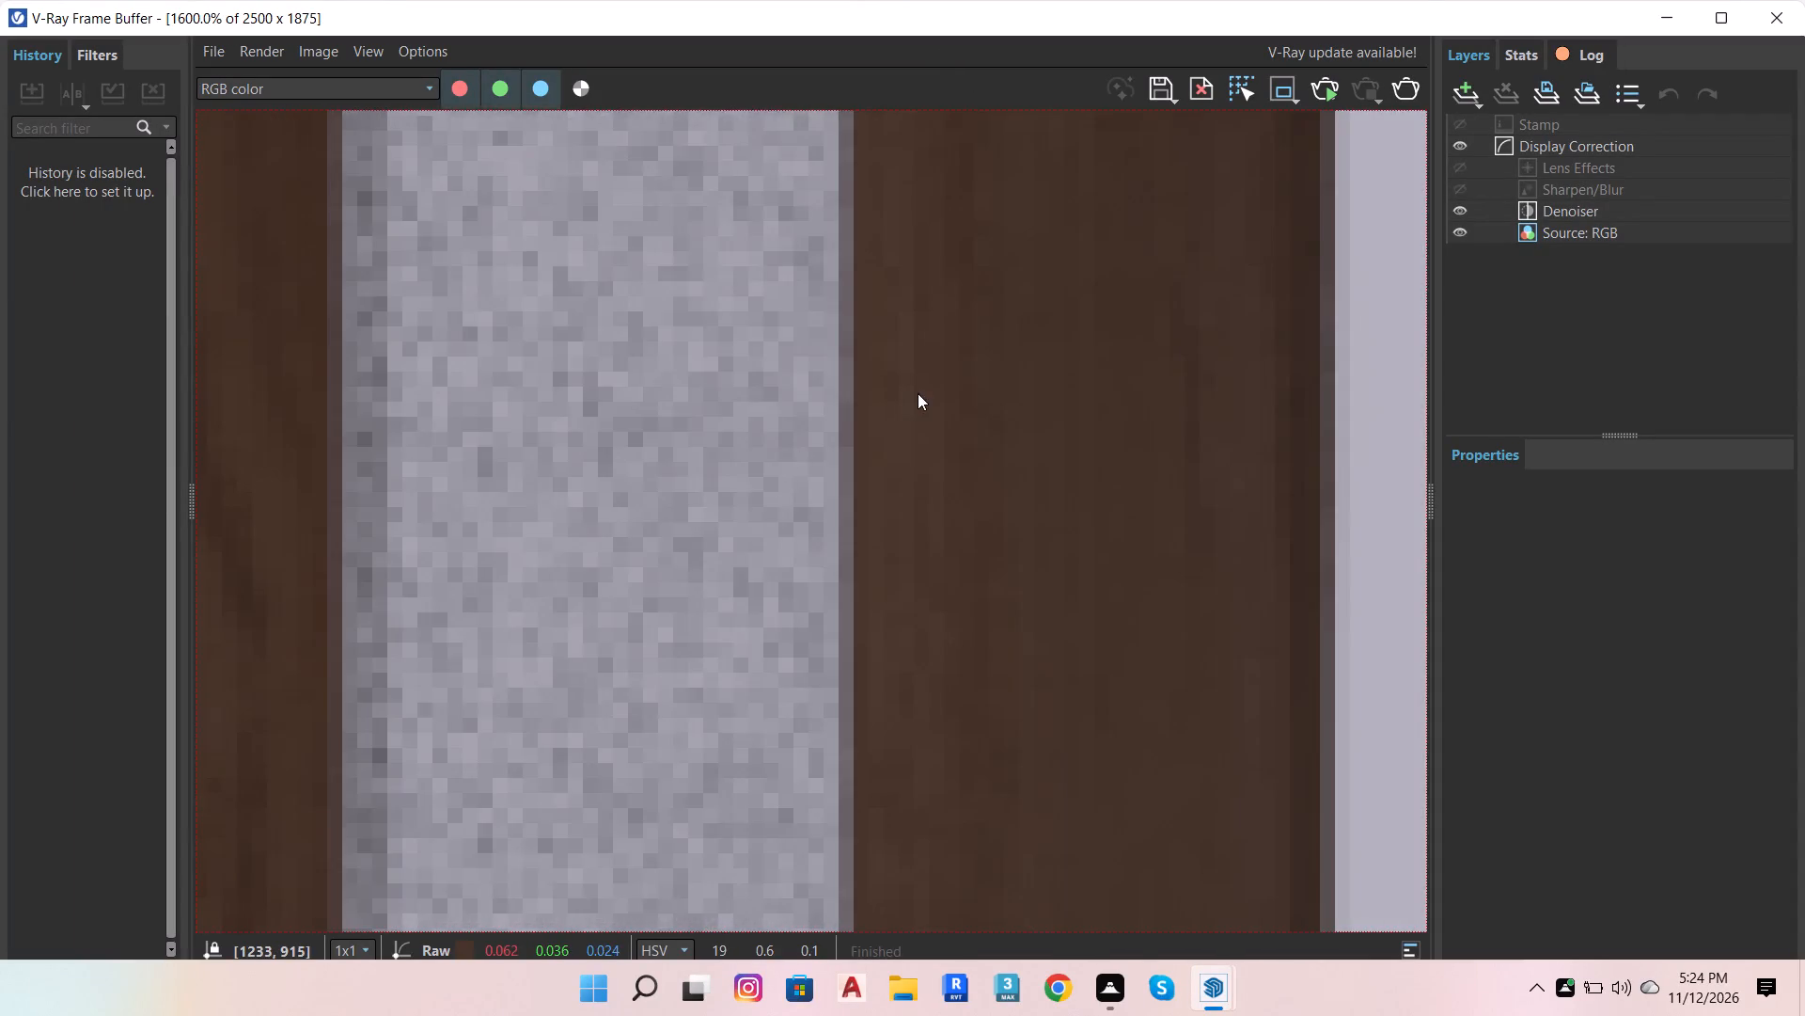
pyautogui.scroll(-4, 918, 395)
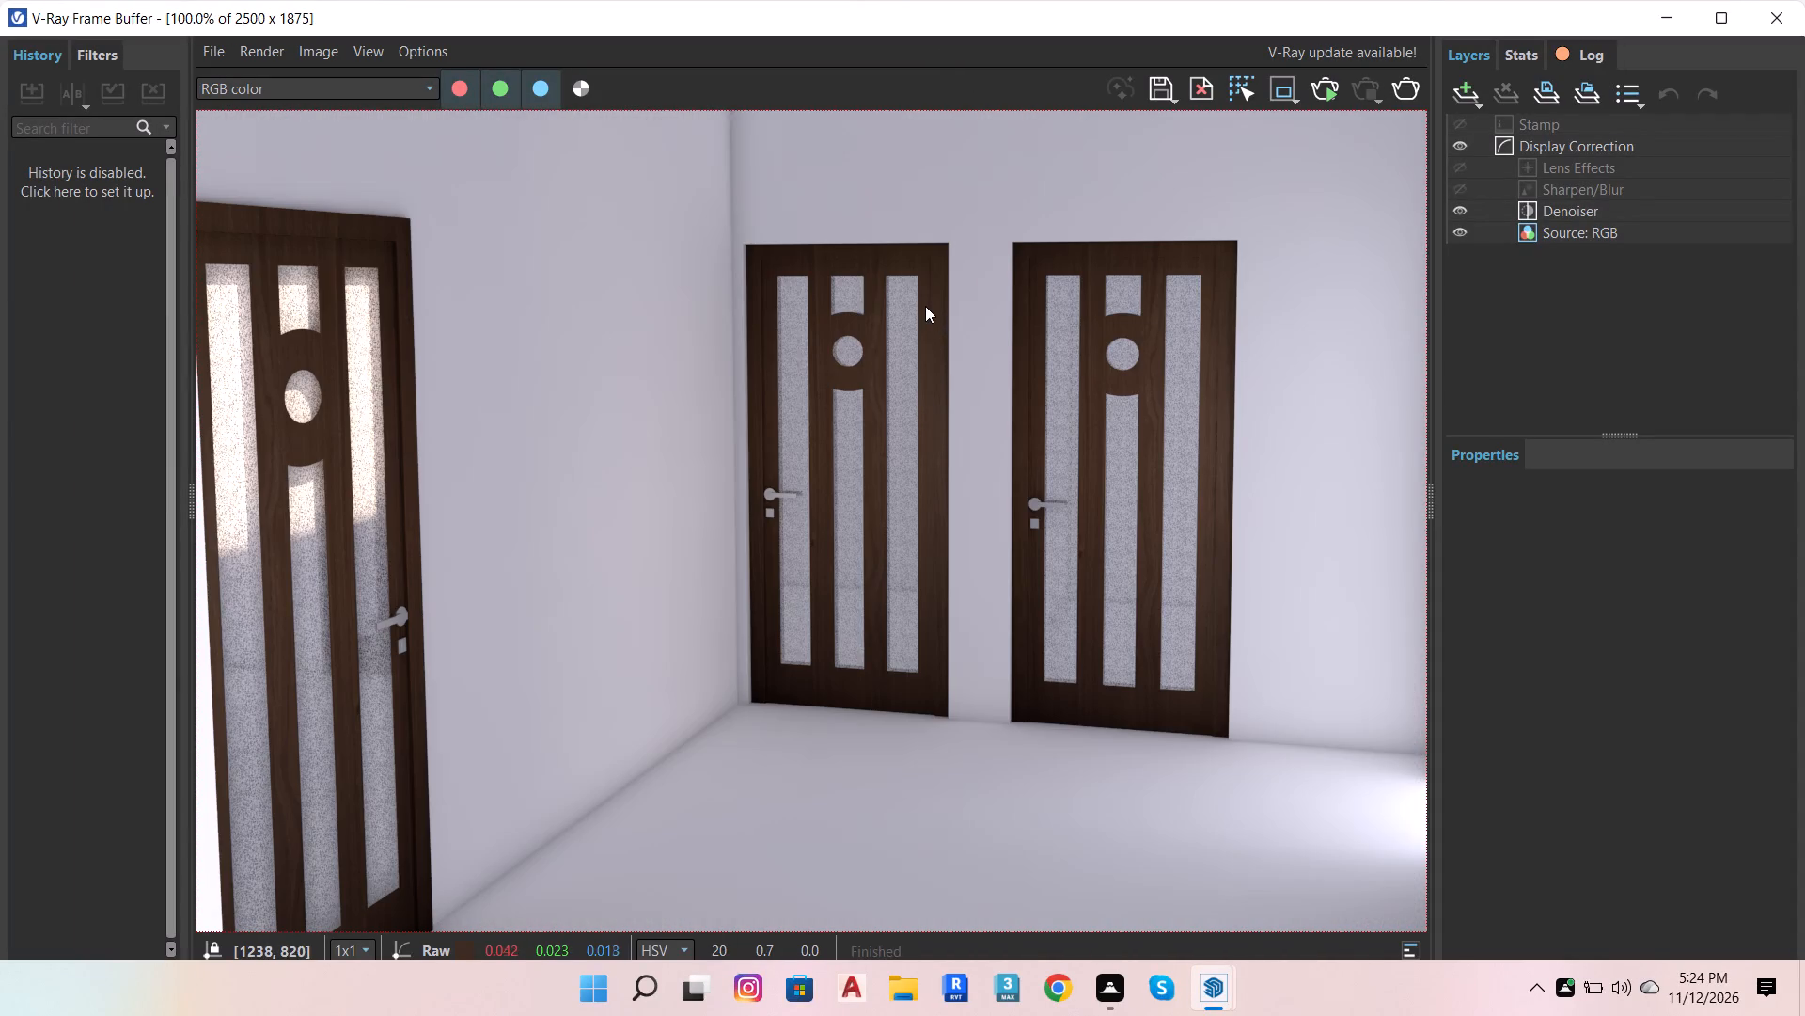
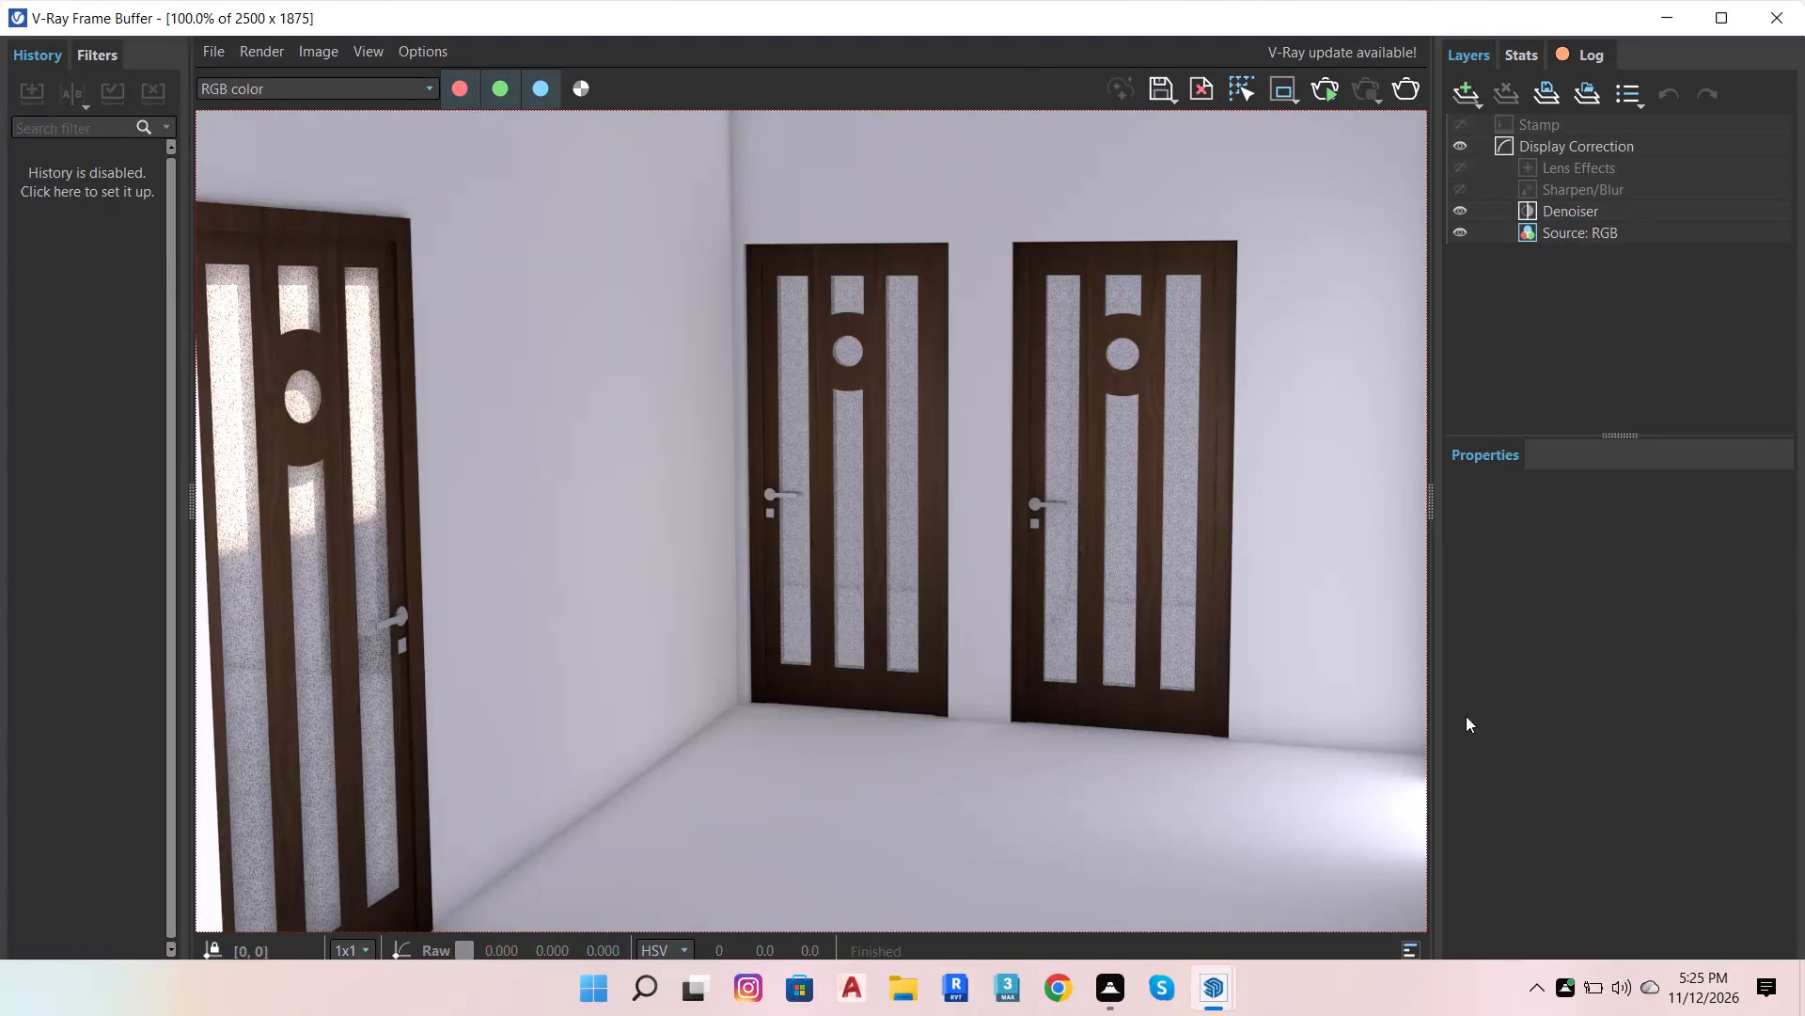
# Examine the hall render's back wall, the two far doors and the bright opening beside the side door at close range.
pyautogui.scroll(-2, 1180, 590)
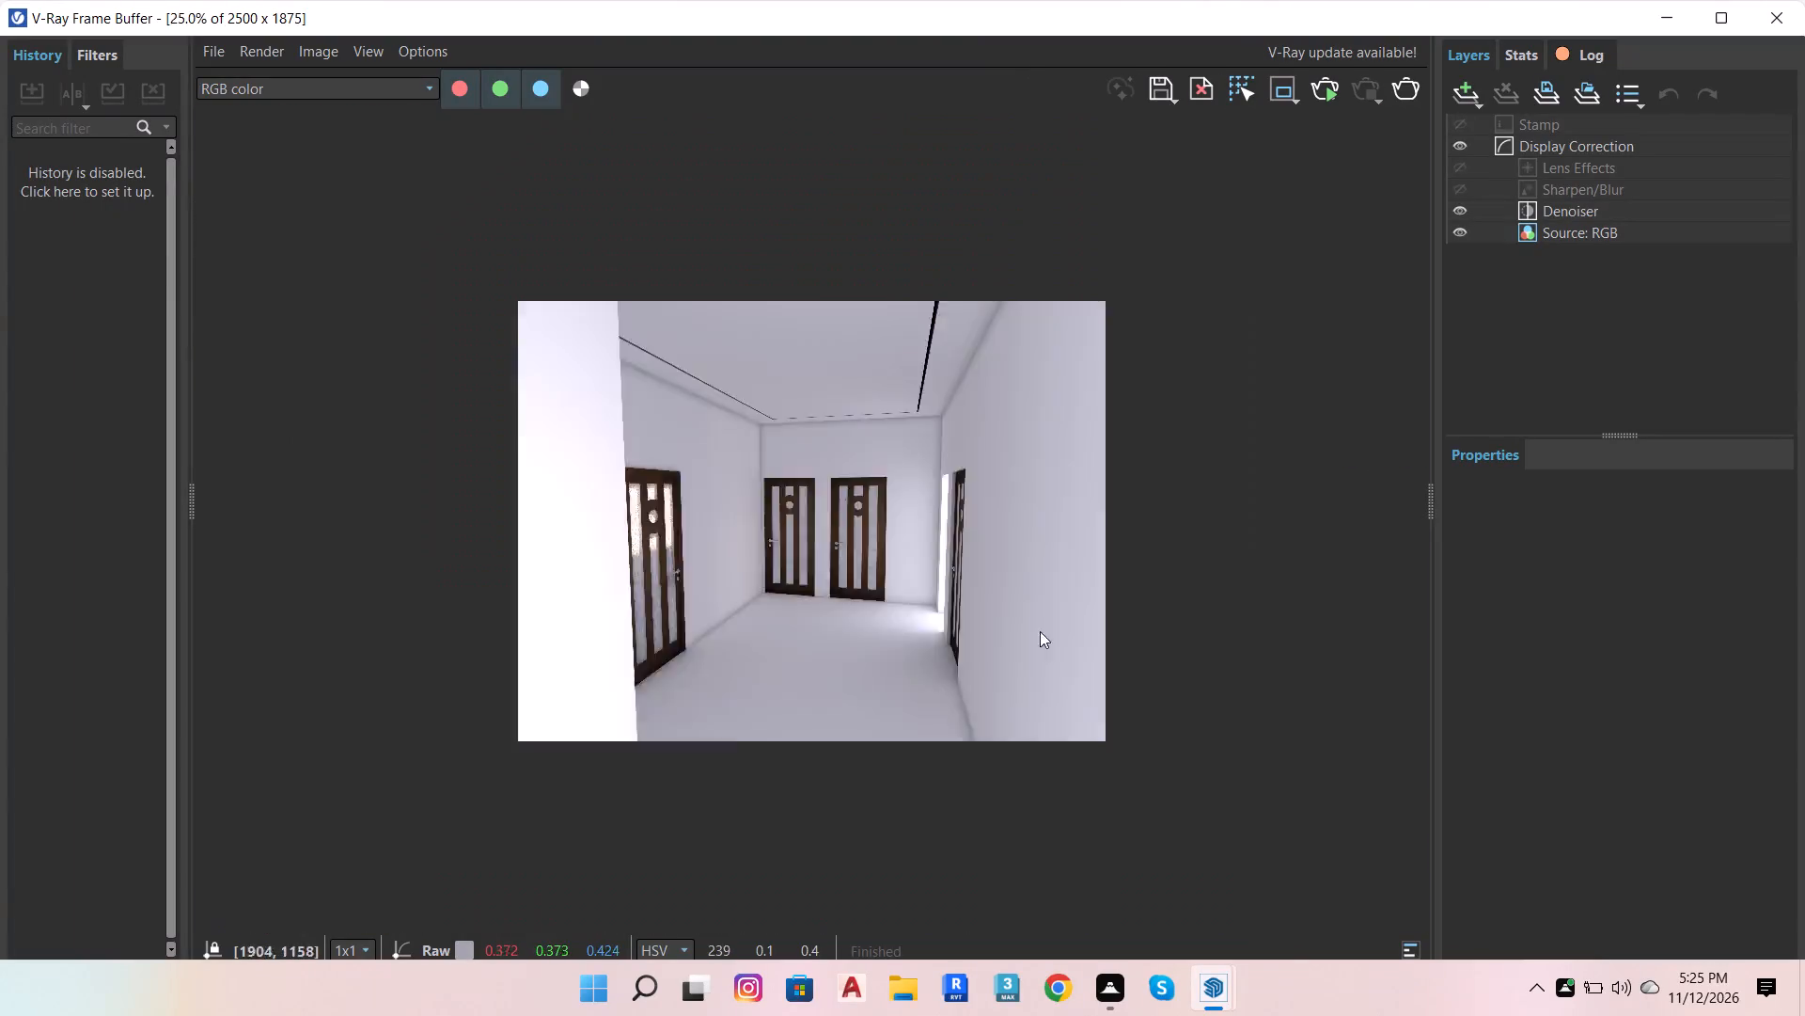
pyautogui.scroll(-2, 1040, 631)
pyautogui.scroll(4, 1037, 594)
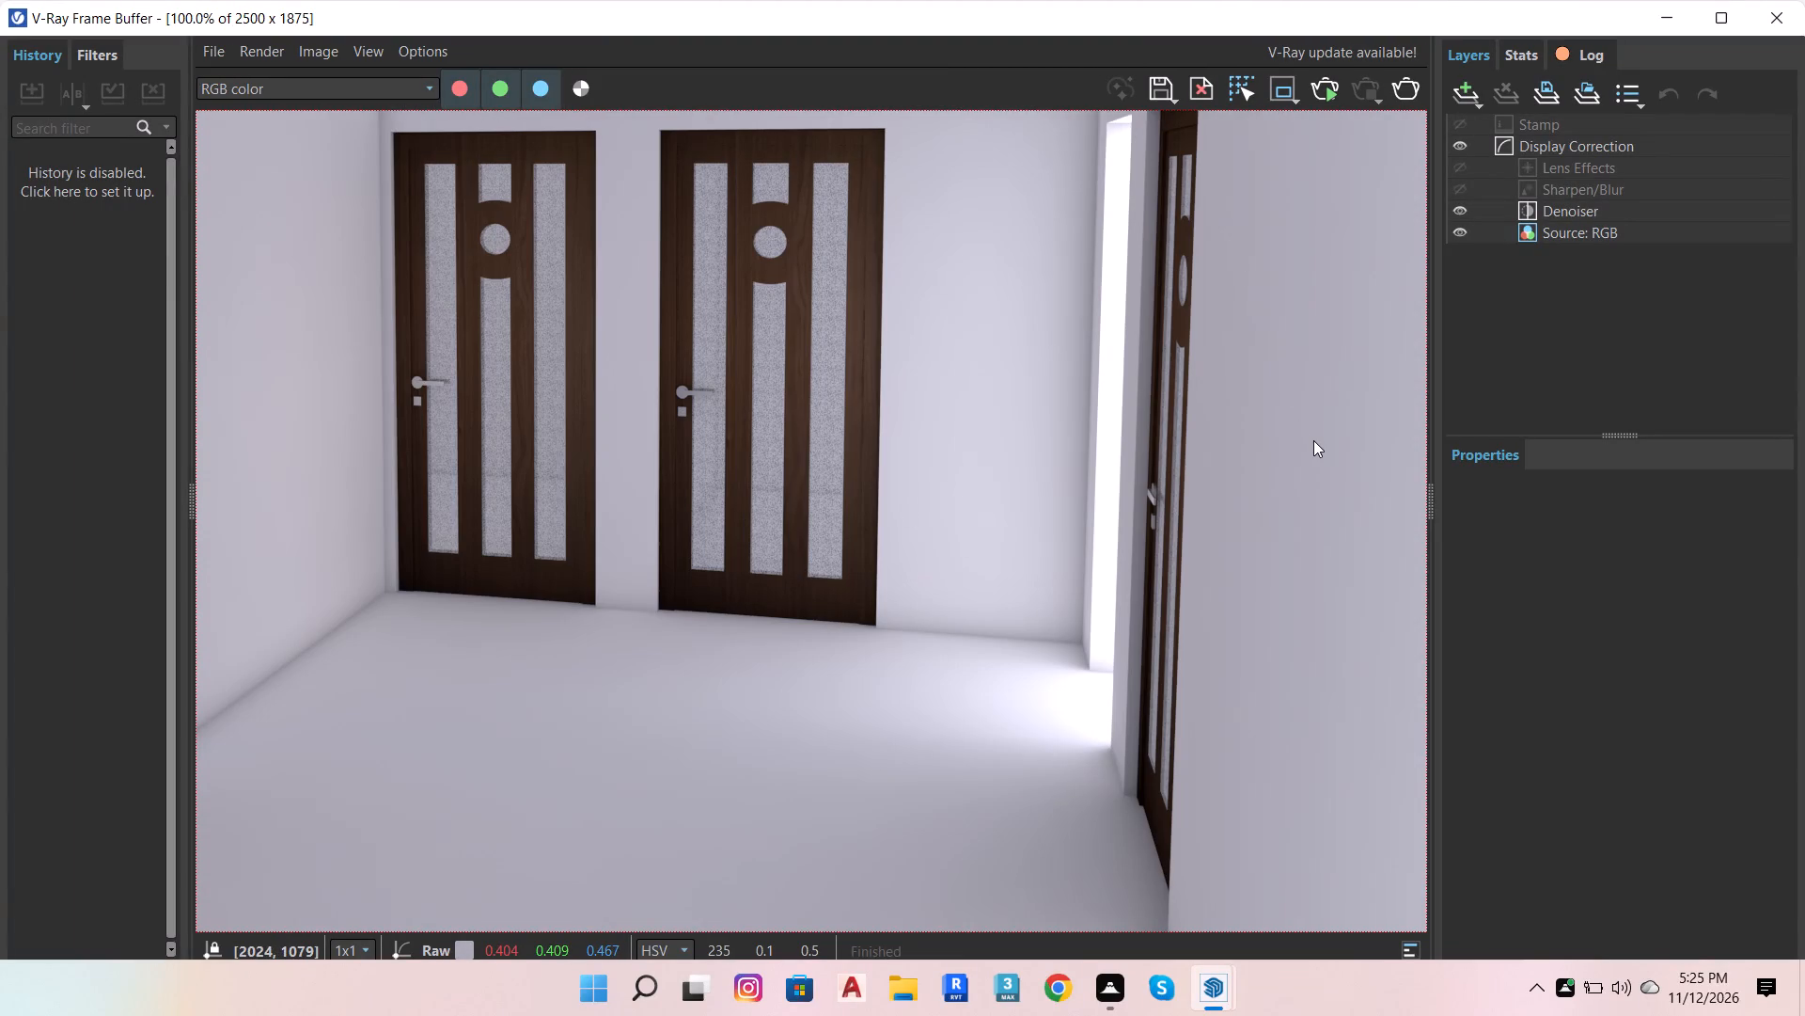
pyautogui.scroll(2, 975, 520)
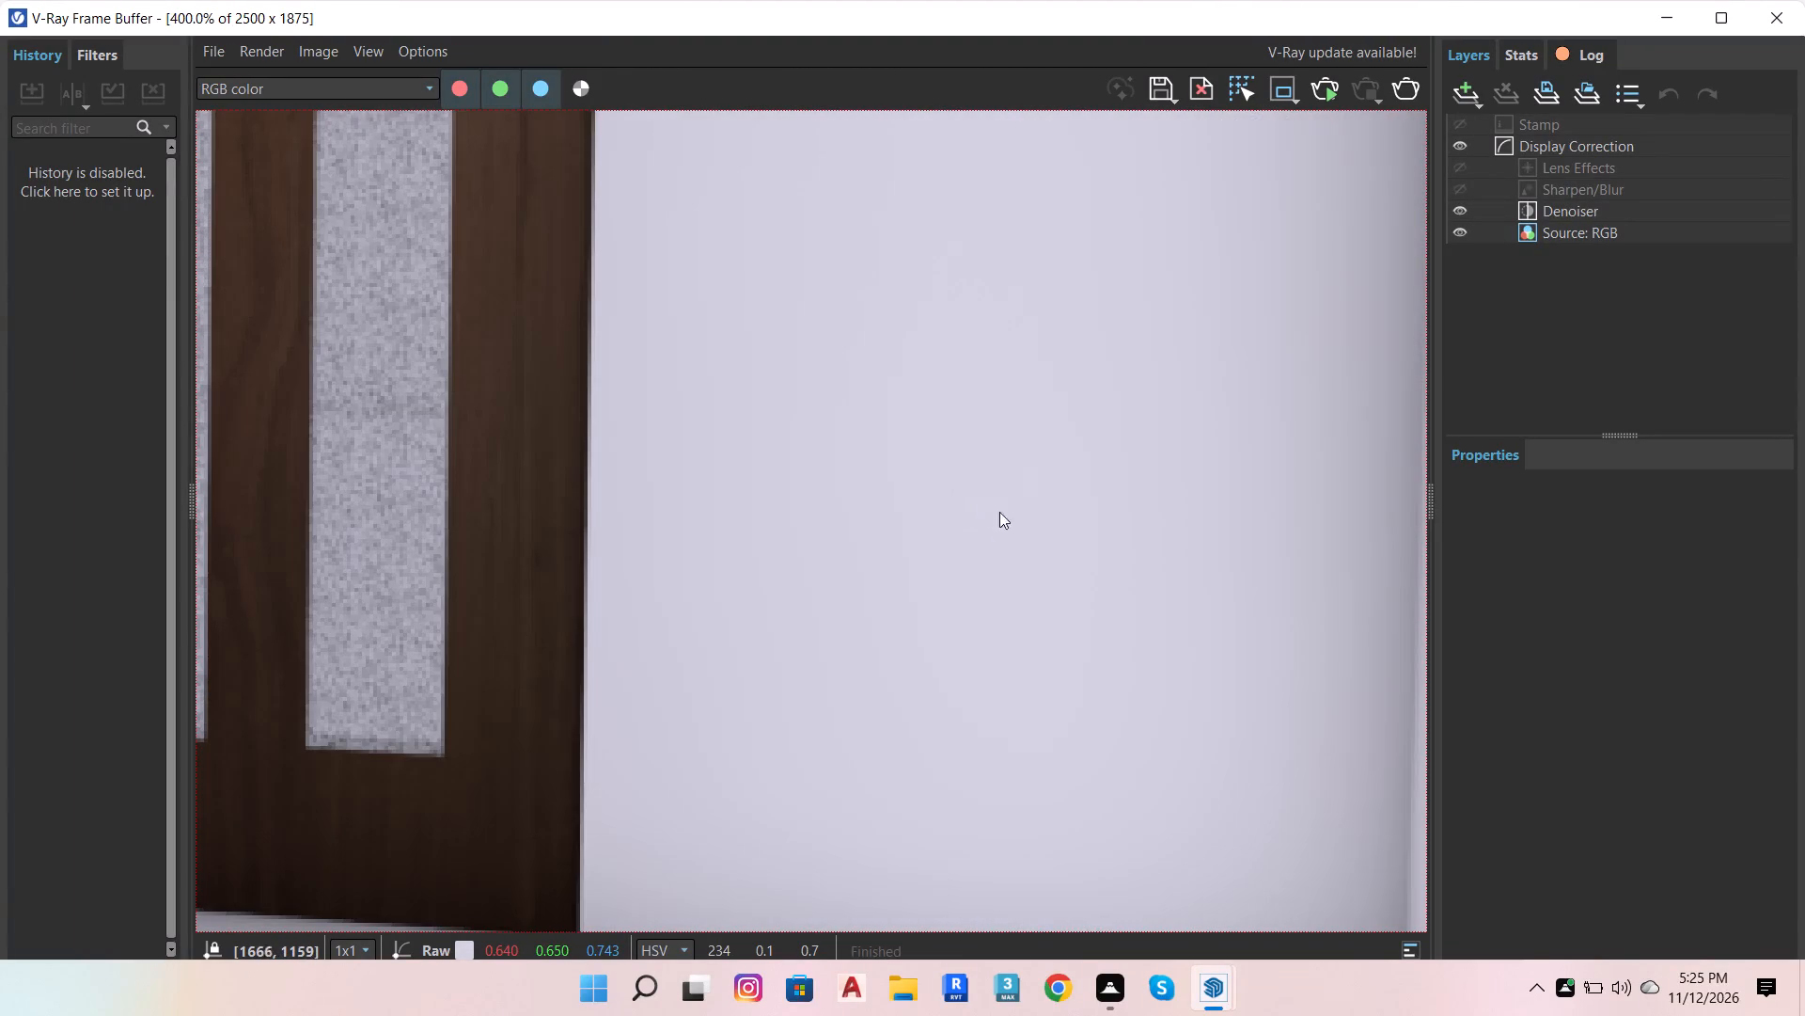
pyautogui.scroll(4, 1006, 515)
pyautogui.scroll(-9, 1009, 494)
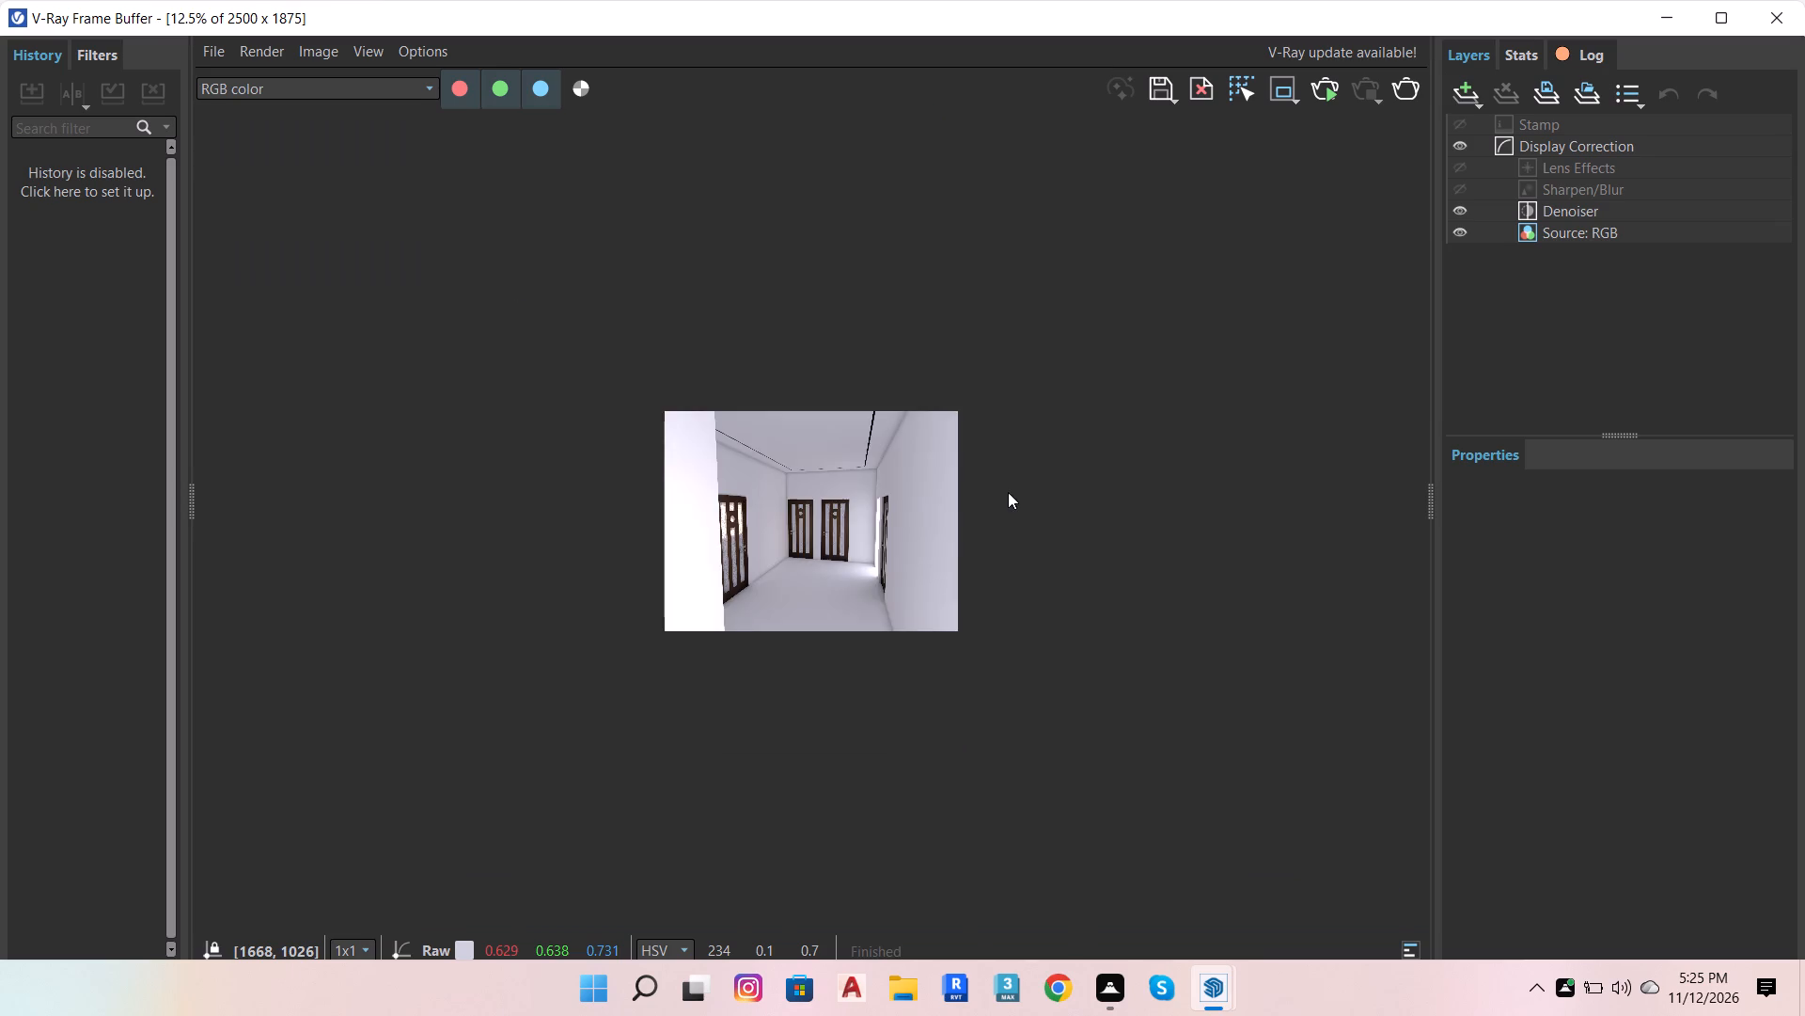
pyautogui.scroll(3, 1008, 492)
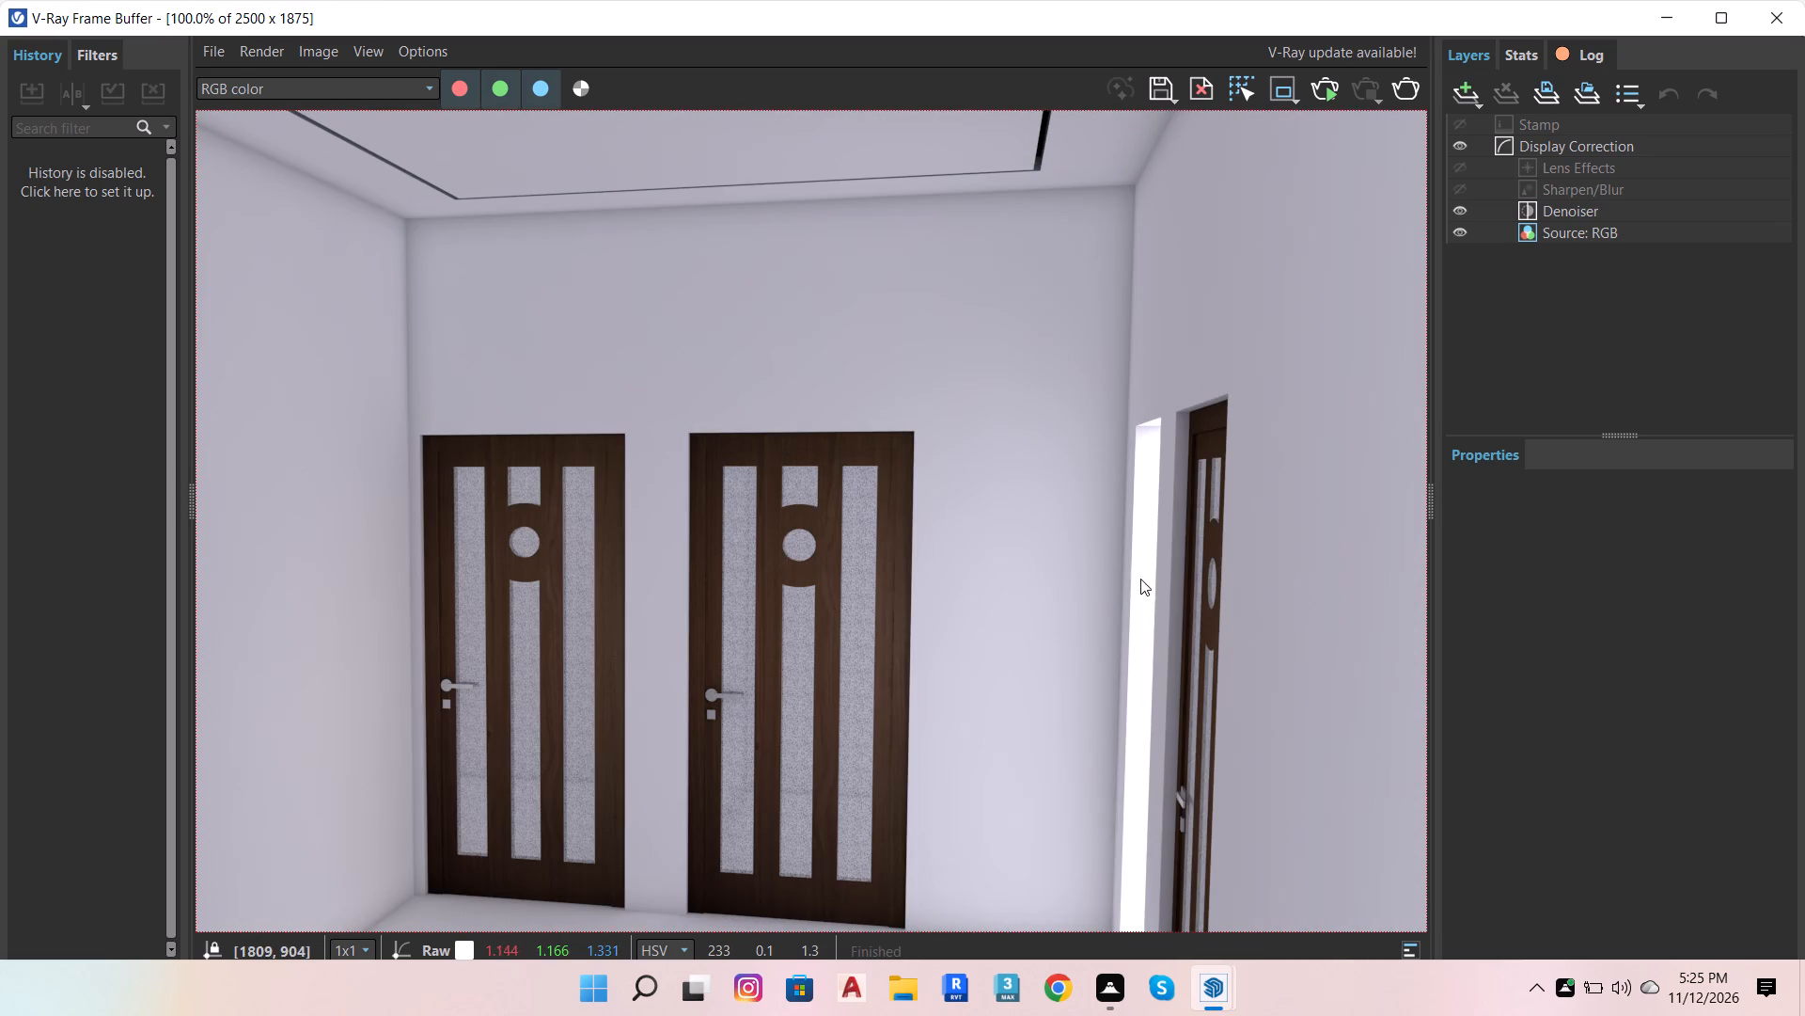
pyautogui.scroll(3, 1137, 579)
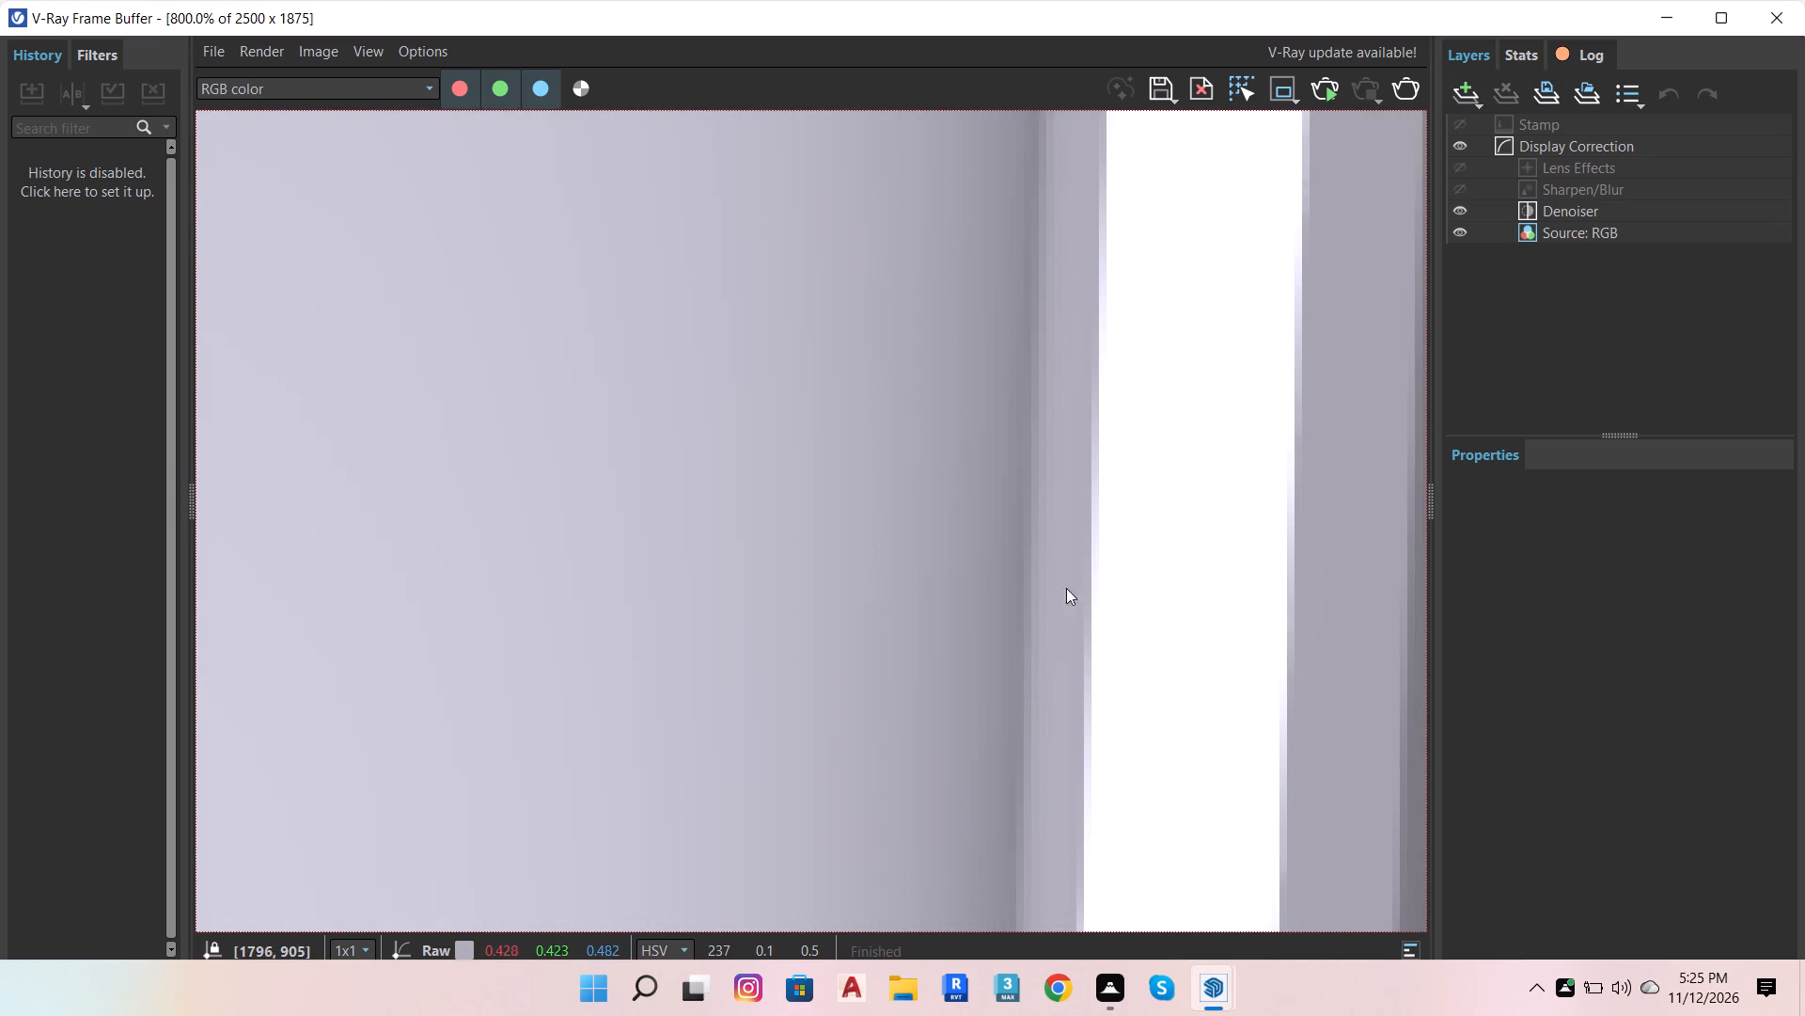
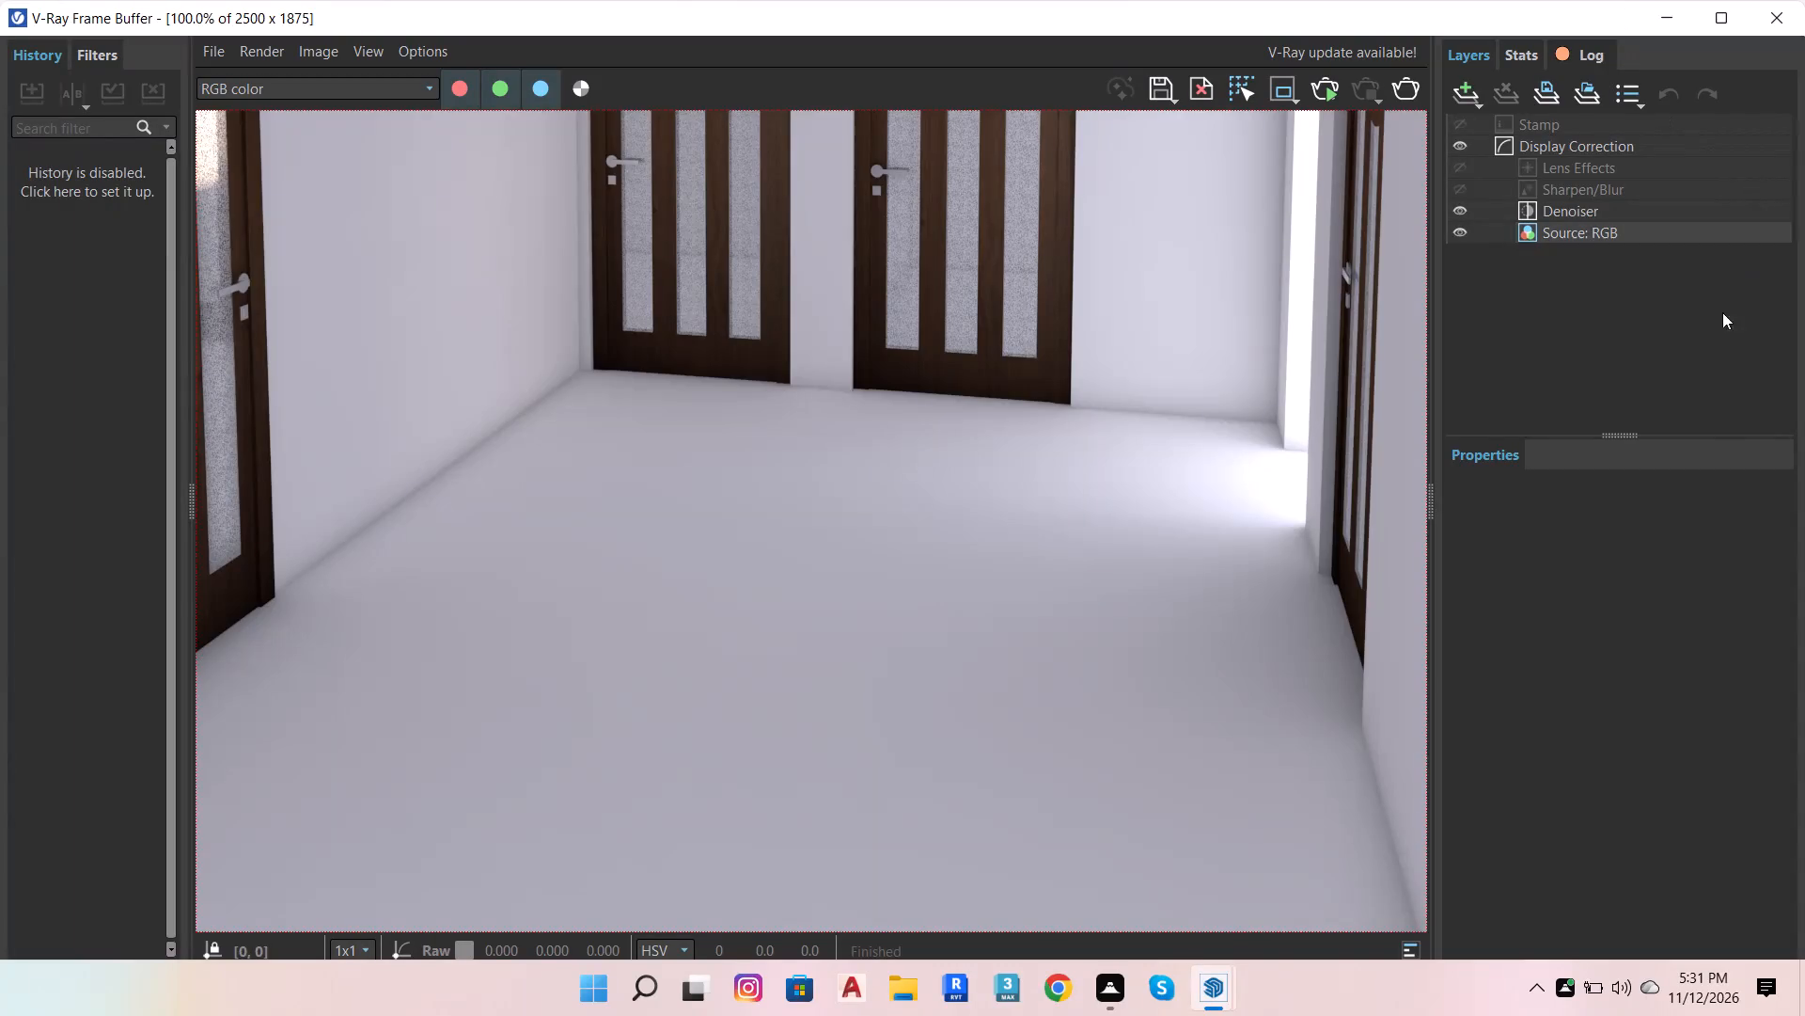
# Close the finished hall render and return to the model view.
pyautogui.scroll(-4, 1459, 319)
pyautogui.click(1766, 23)
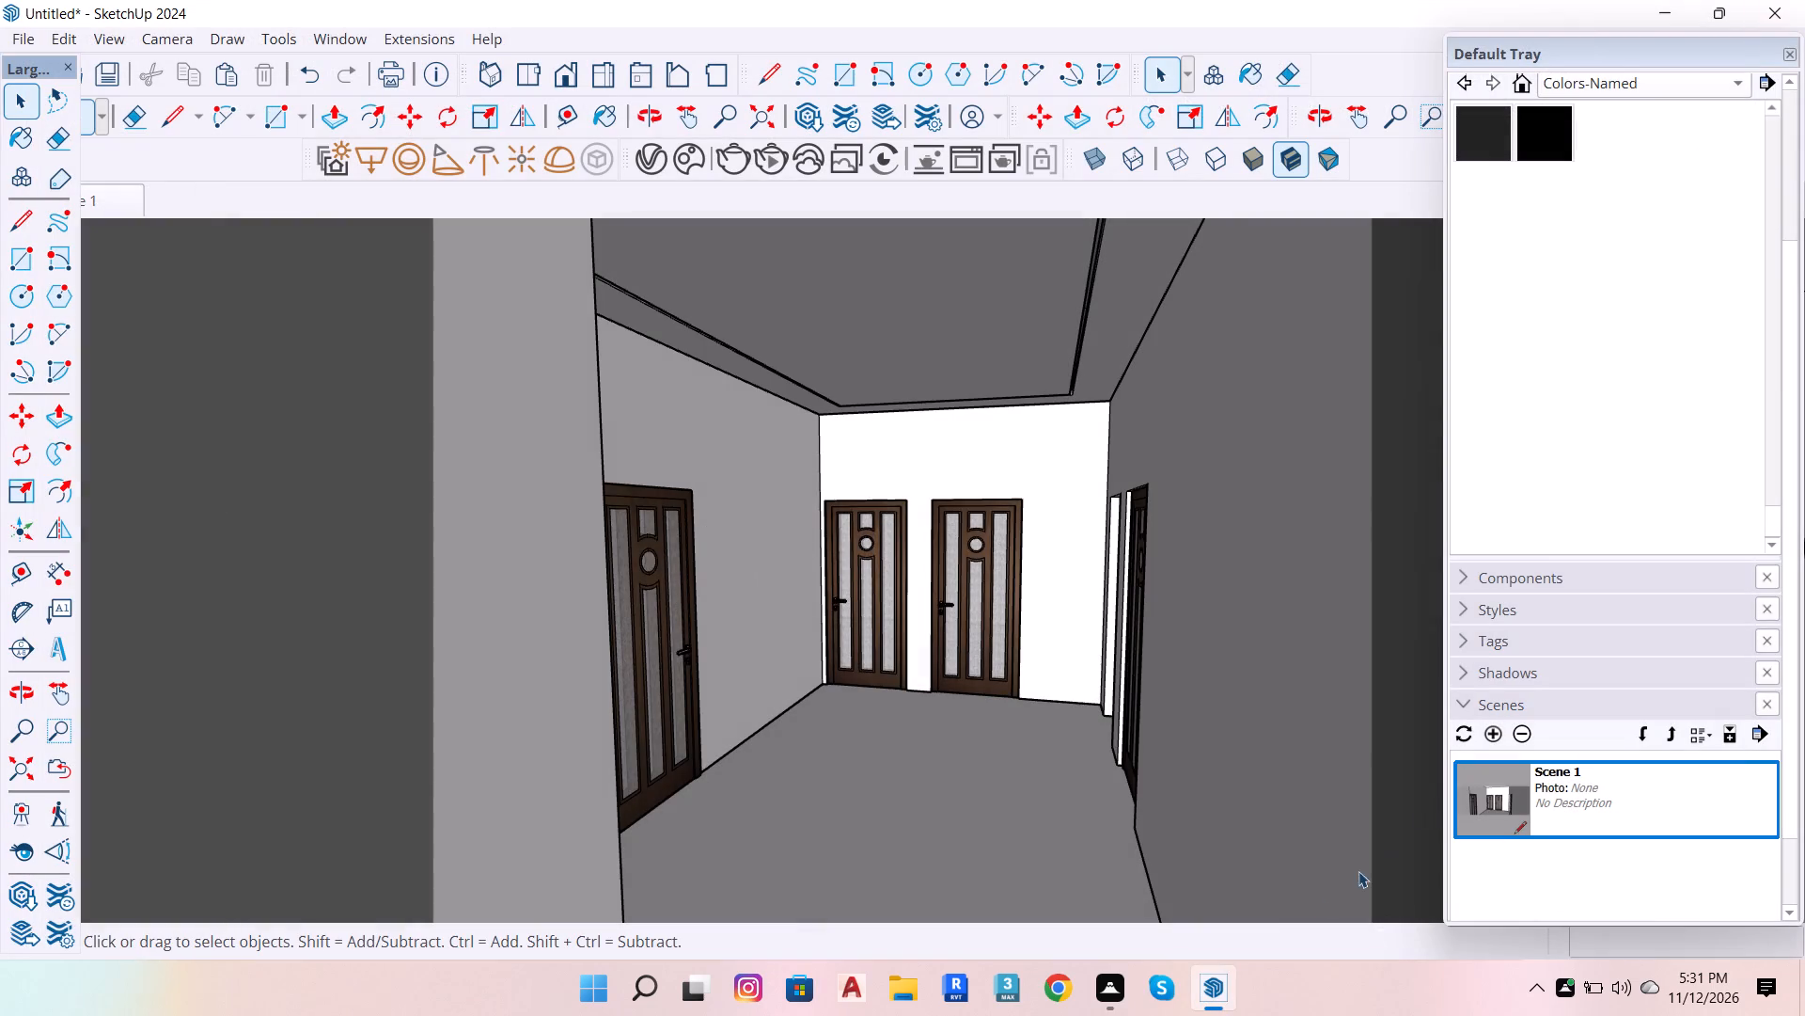
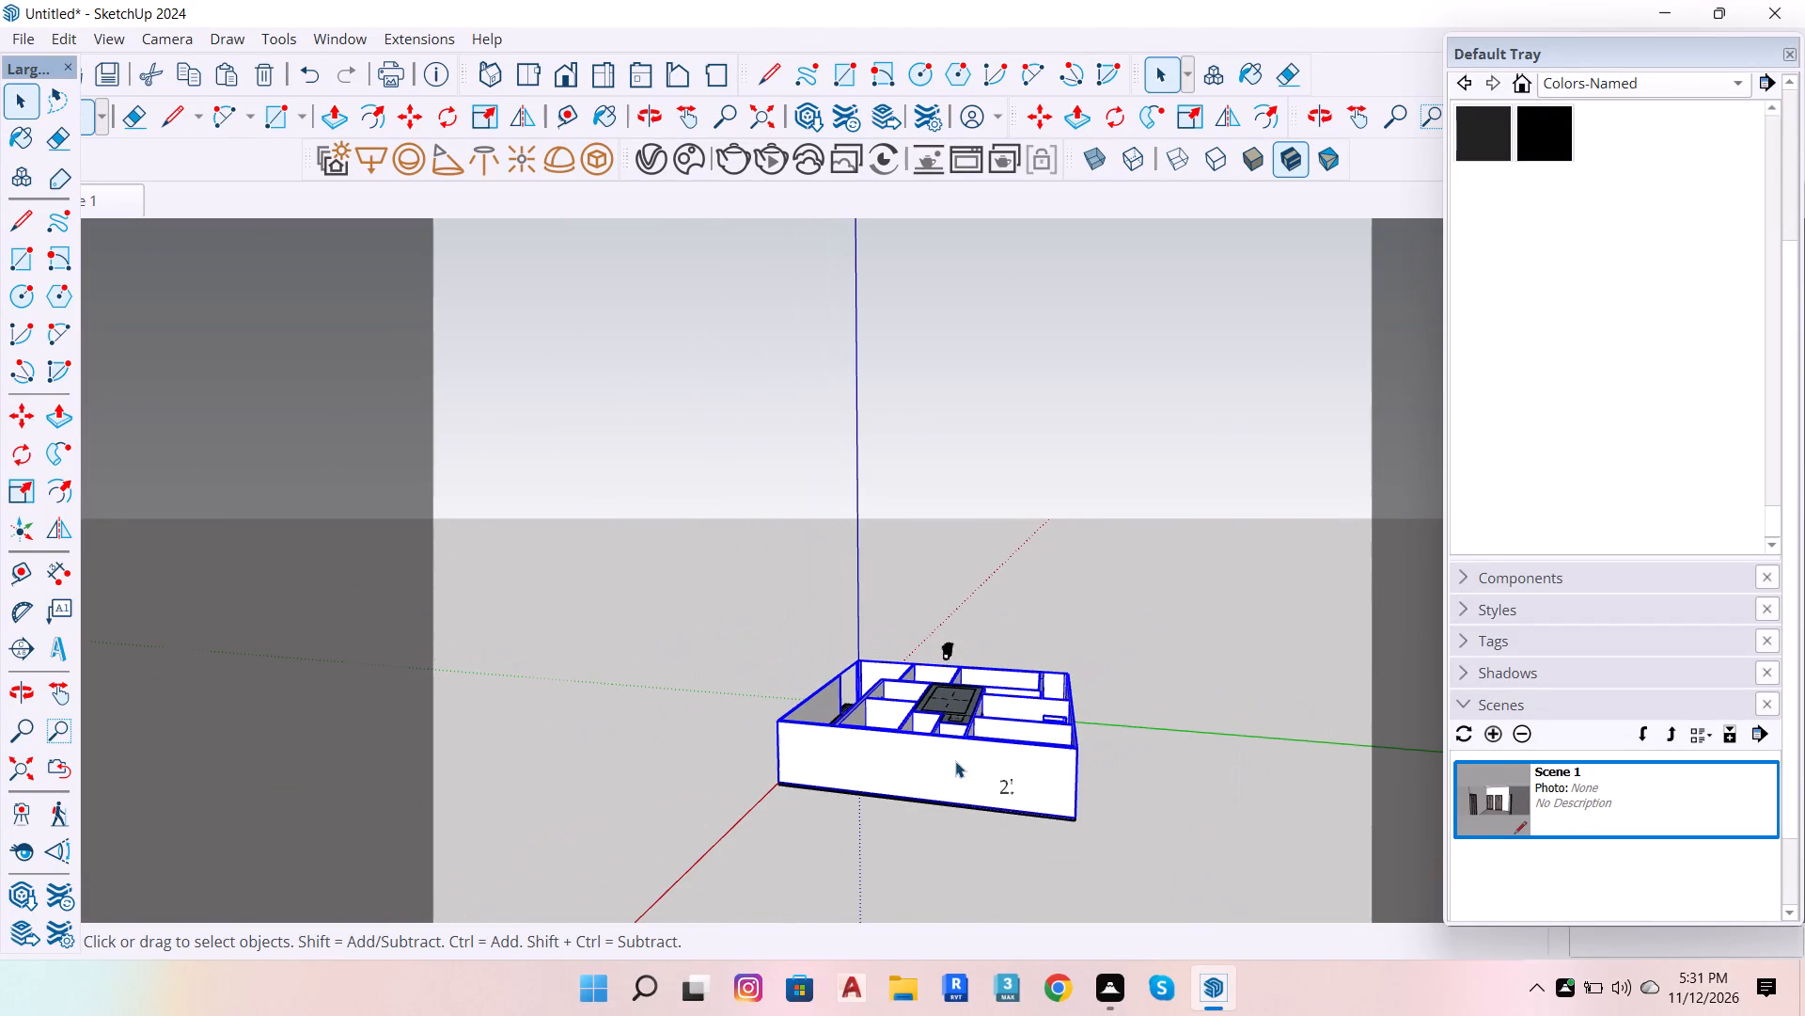
# Revert the V-Ray render settings to their defaults and close the asset editor.
pyautogui.doubleClick(1129, 584)
pyautogui.click(650, 155)
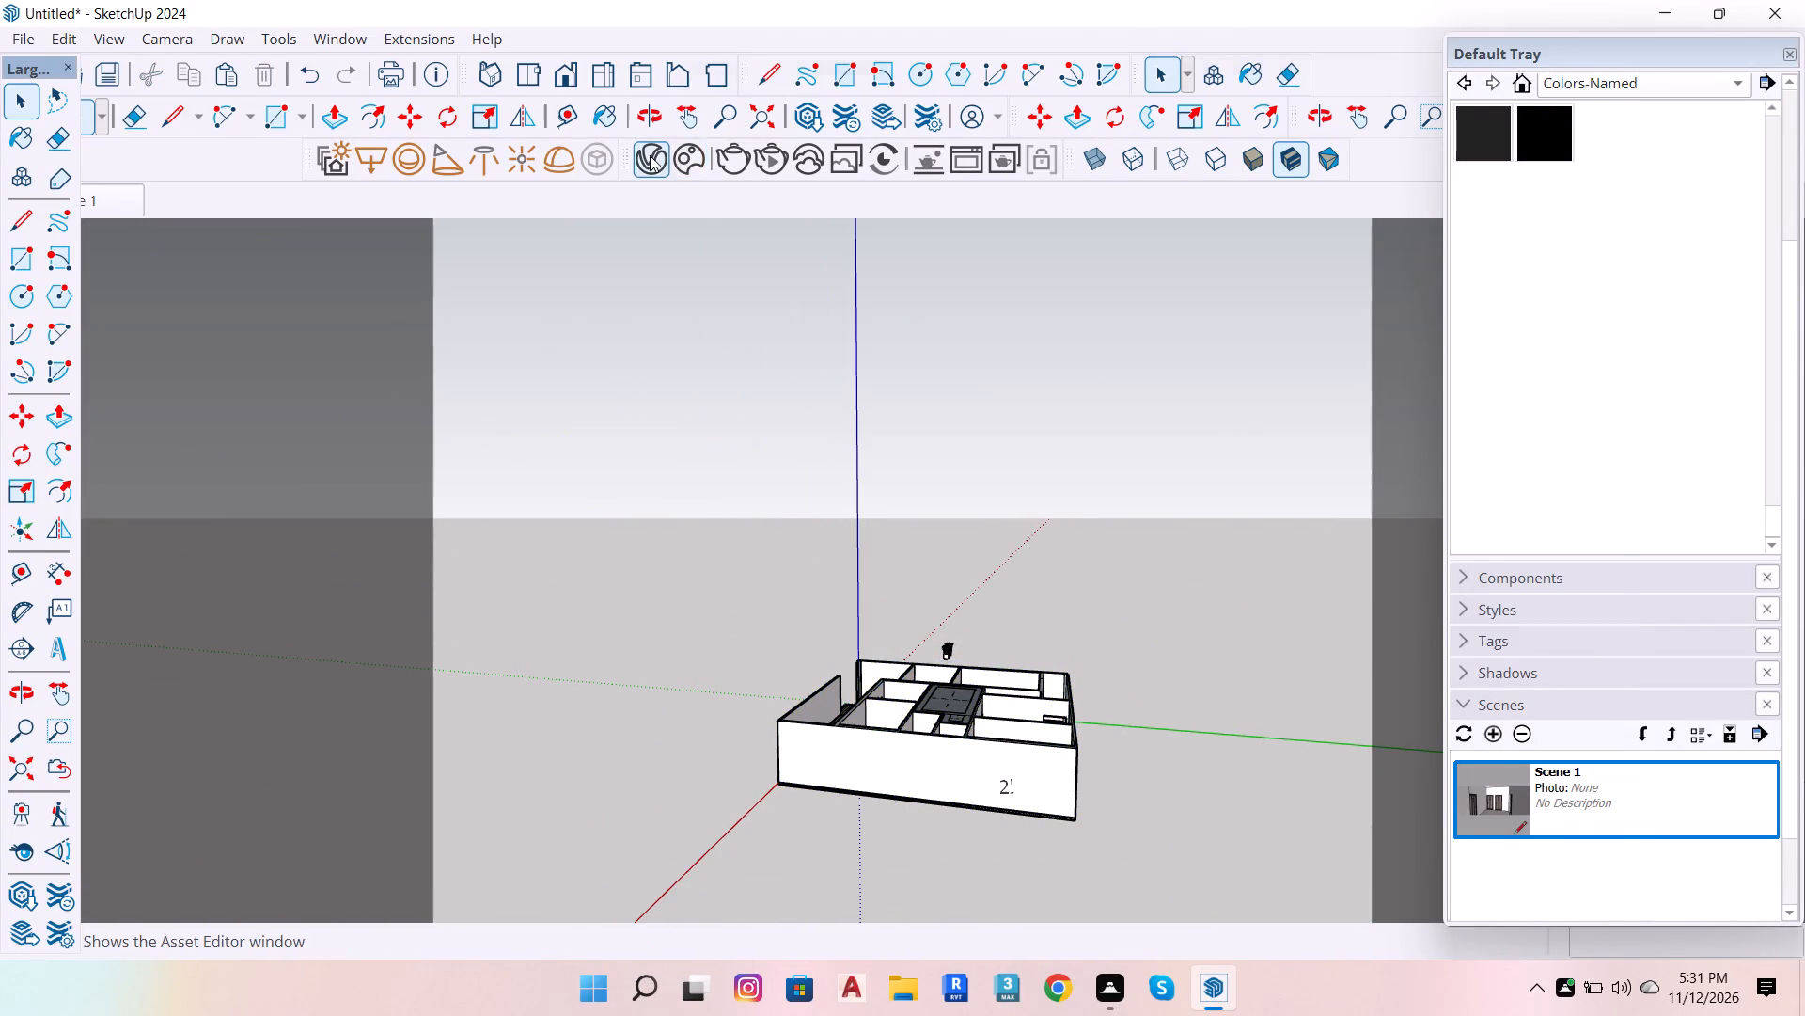
pyautogui.click(1075, 859)
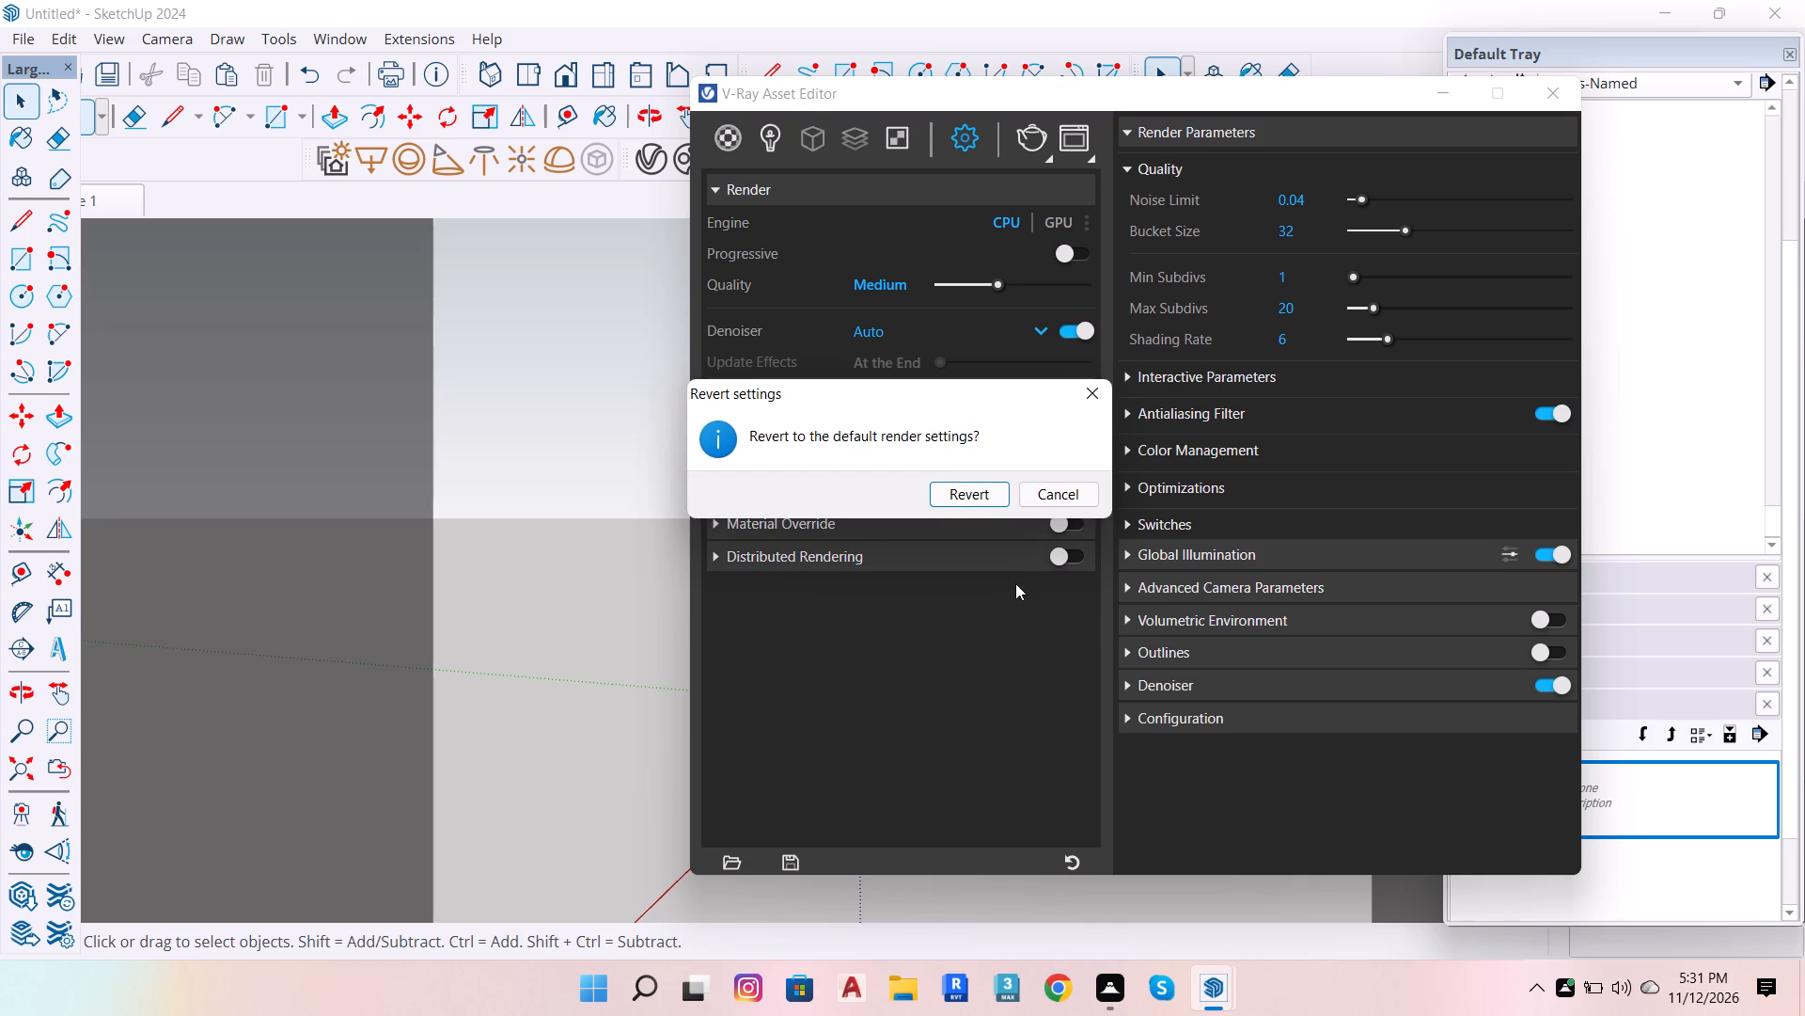
pyautogui.click(979, 498)
pyautogui.click(1550, 91)
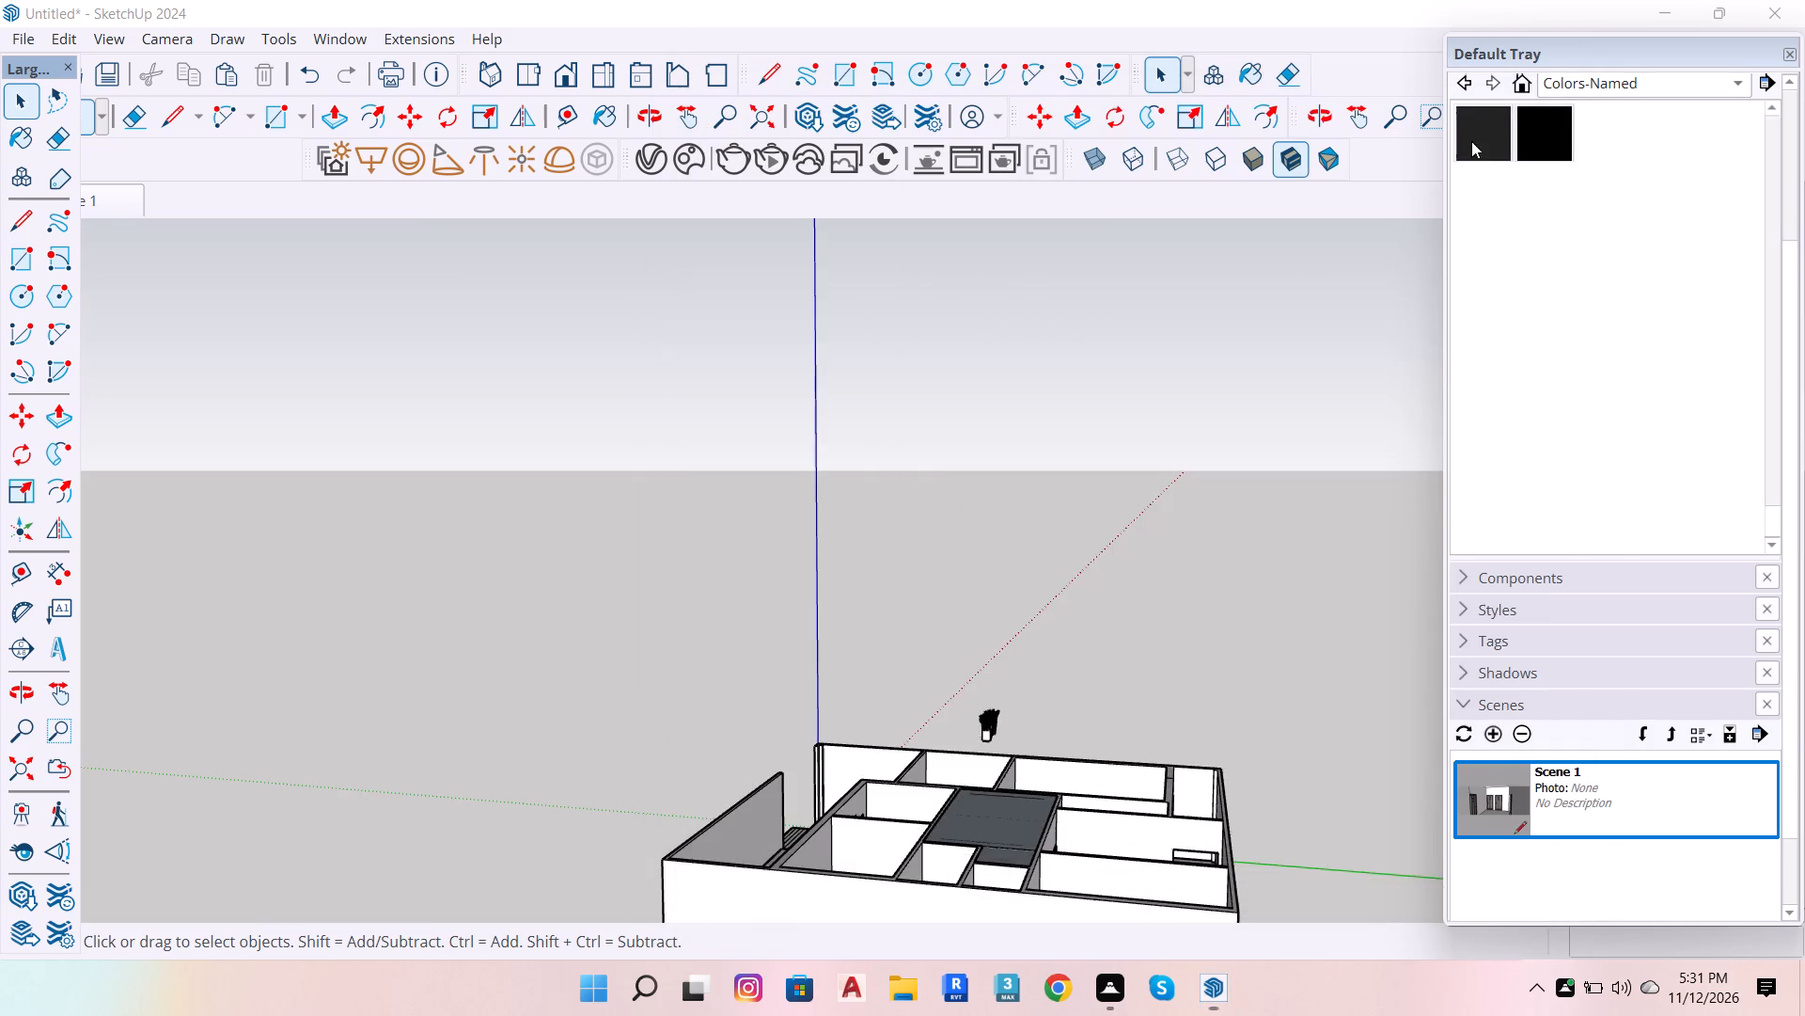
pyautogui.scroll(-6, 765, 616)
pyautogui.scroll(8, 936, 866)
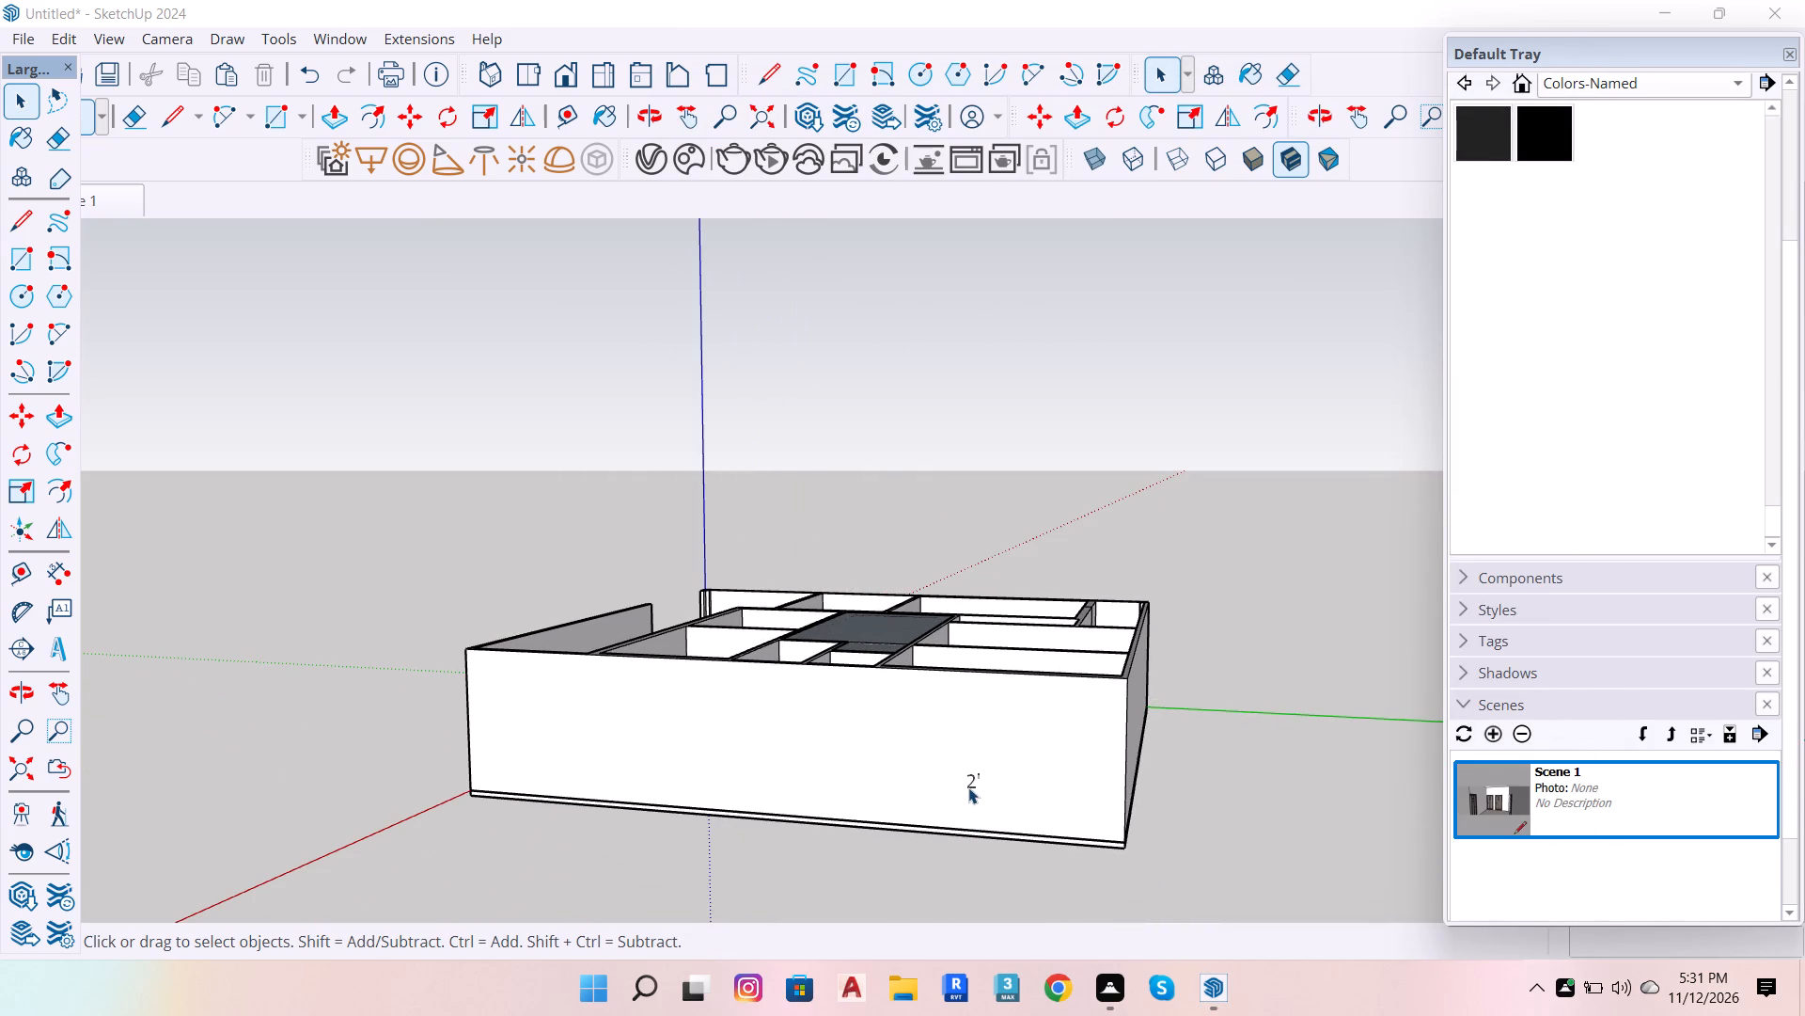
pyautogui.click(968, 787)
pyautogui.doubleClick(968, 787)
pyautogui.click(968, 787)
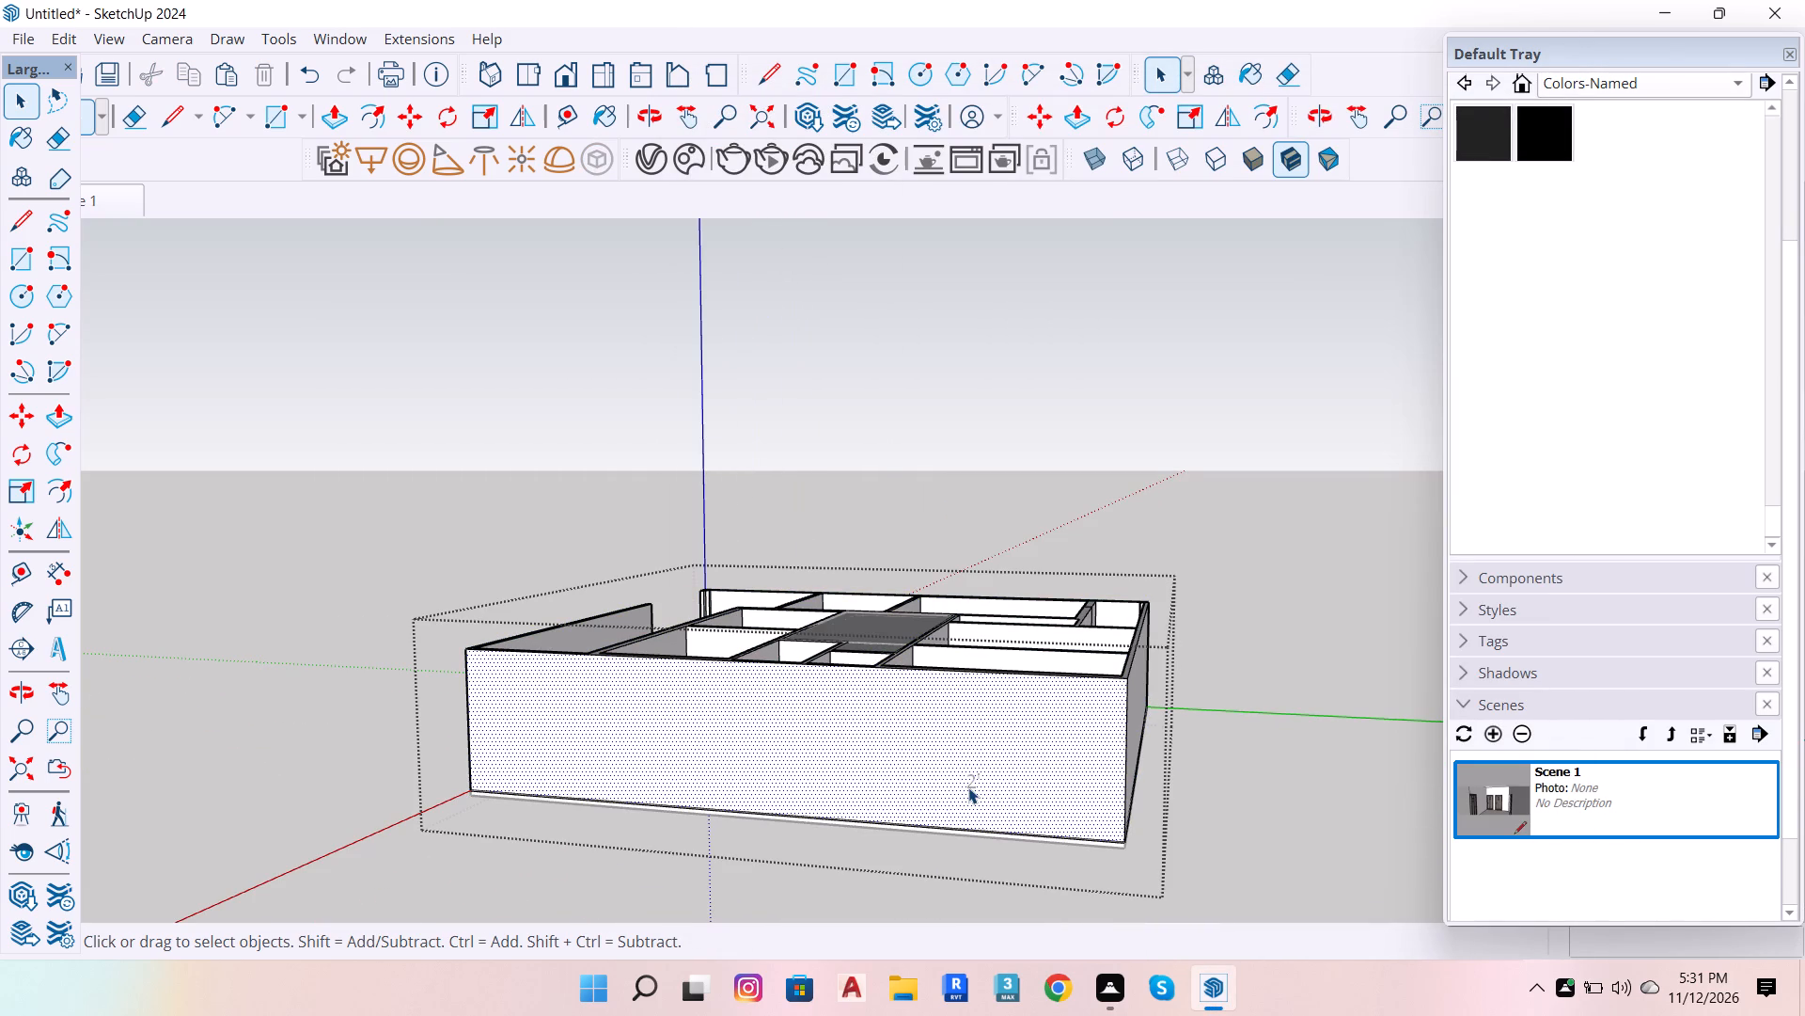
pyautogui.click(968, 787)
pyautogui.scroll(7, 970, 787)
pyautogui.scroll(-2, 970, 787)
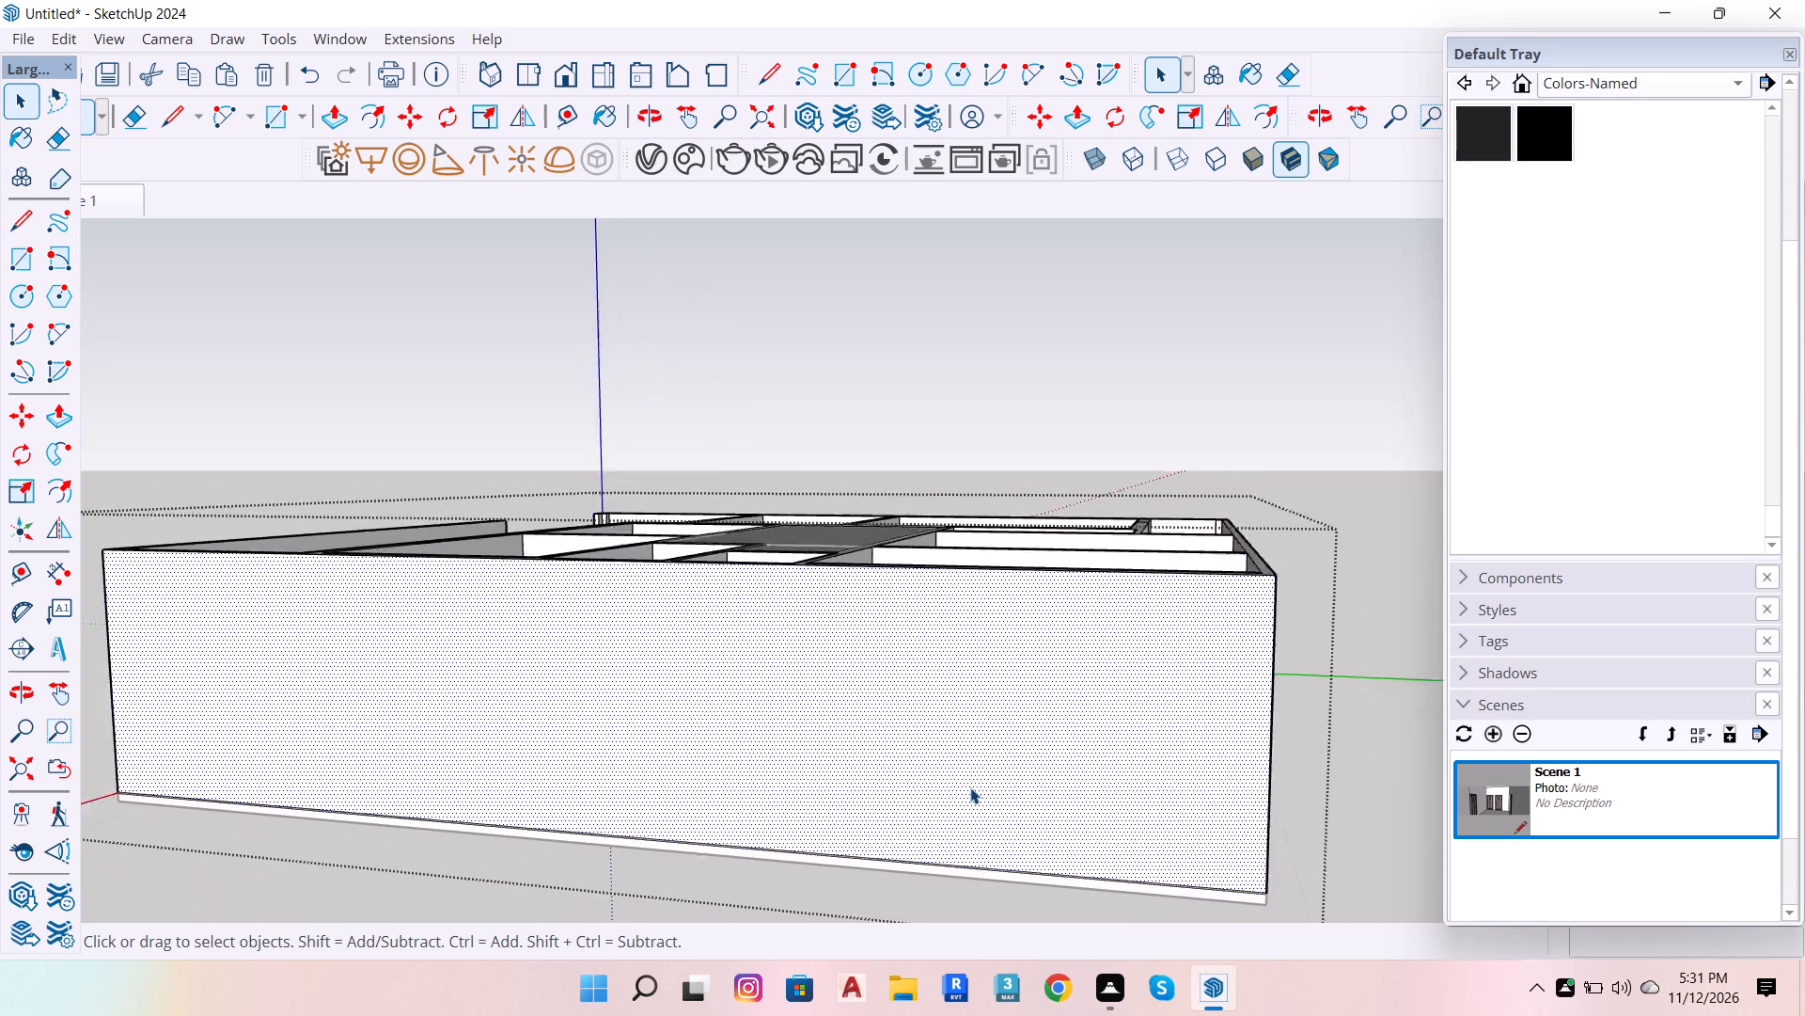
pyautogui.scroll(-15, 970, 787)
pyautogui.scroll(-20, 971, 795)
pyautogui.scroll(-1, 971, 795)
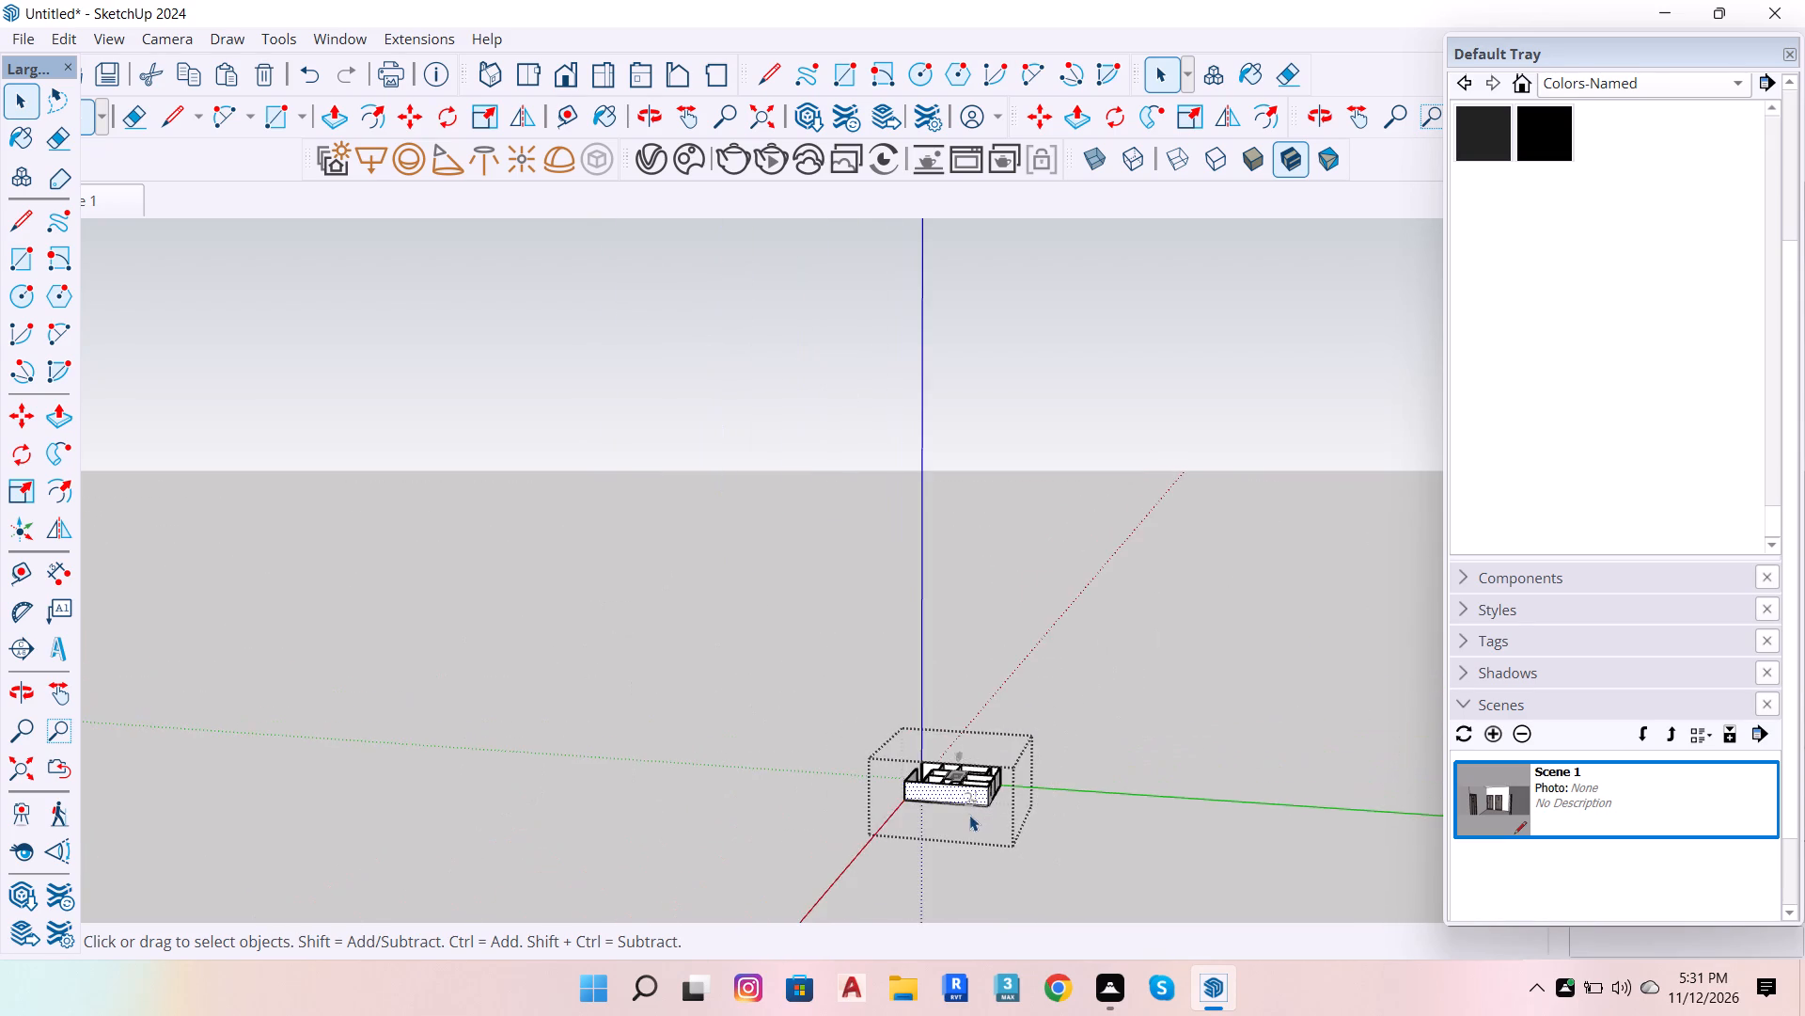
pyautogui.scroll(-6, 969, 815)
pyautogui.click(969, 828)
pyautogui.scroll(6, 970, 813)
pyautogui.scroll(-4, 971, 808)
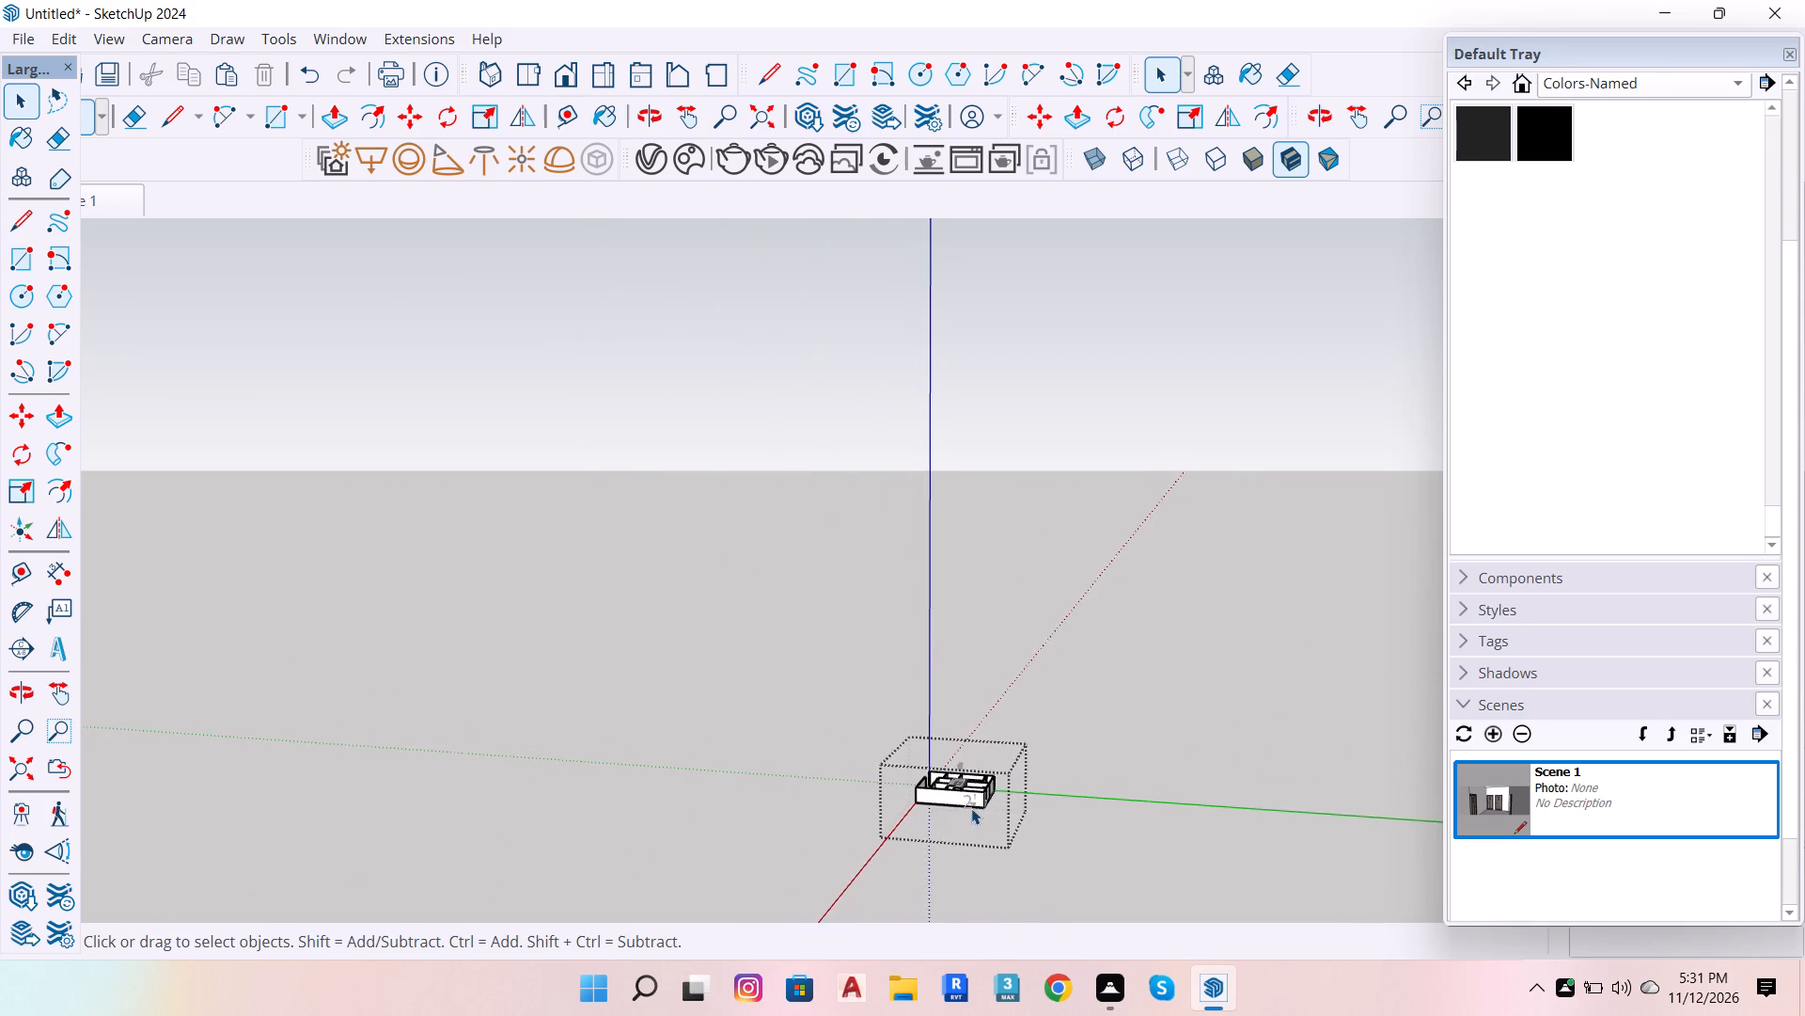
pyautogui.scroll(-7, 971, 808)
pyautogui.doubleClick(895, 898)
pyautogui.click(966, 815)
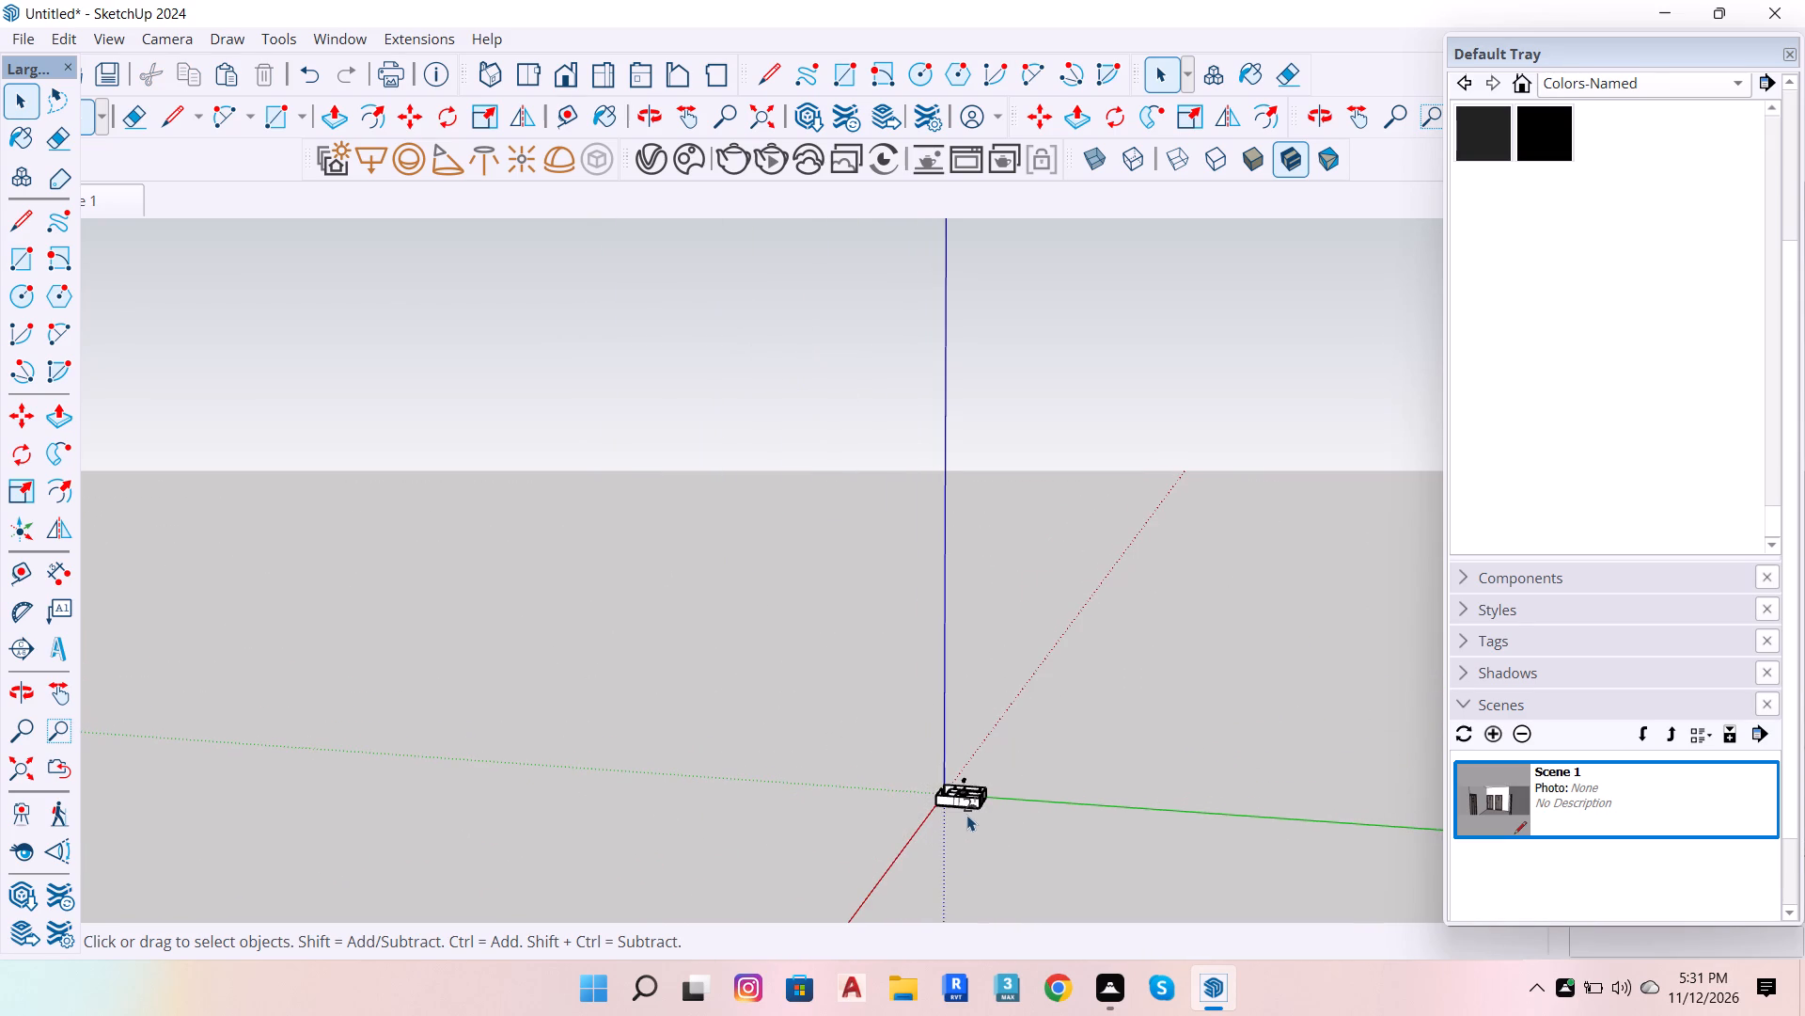
# Delete the stray 2' text label on the outside wall of the house.
pyautogui.scroll(6, 966, 815)
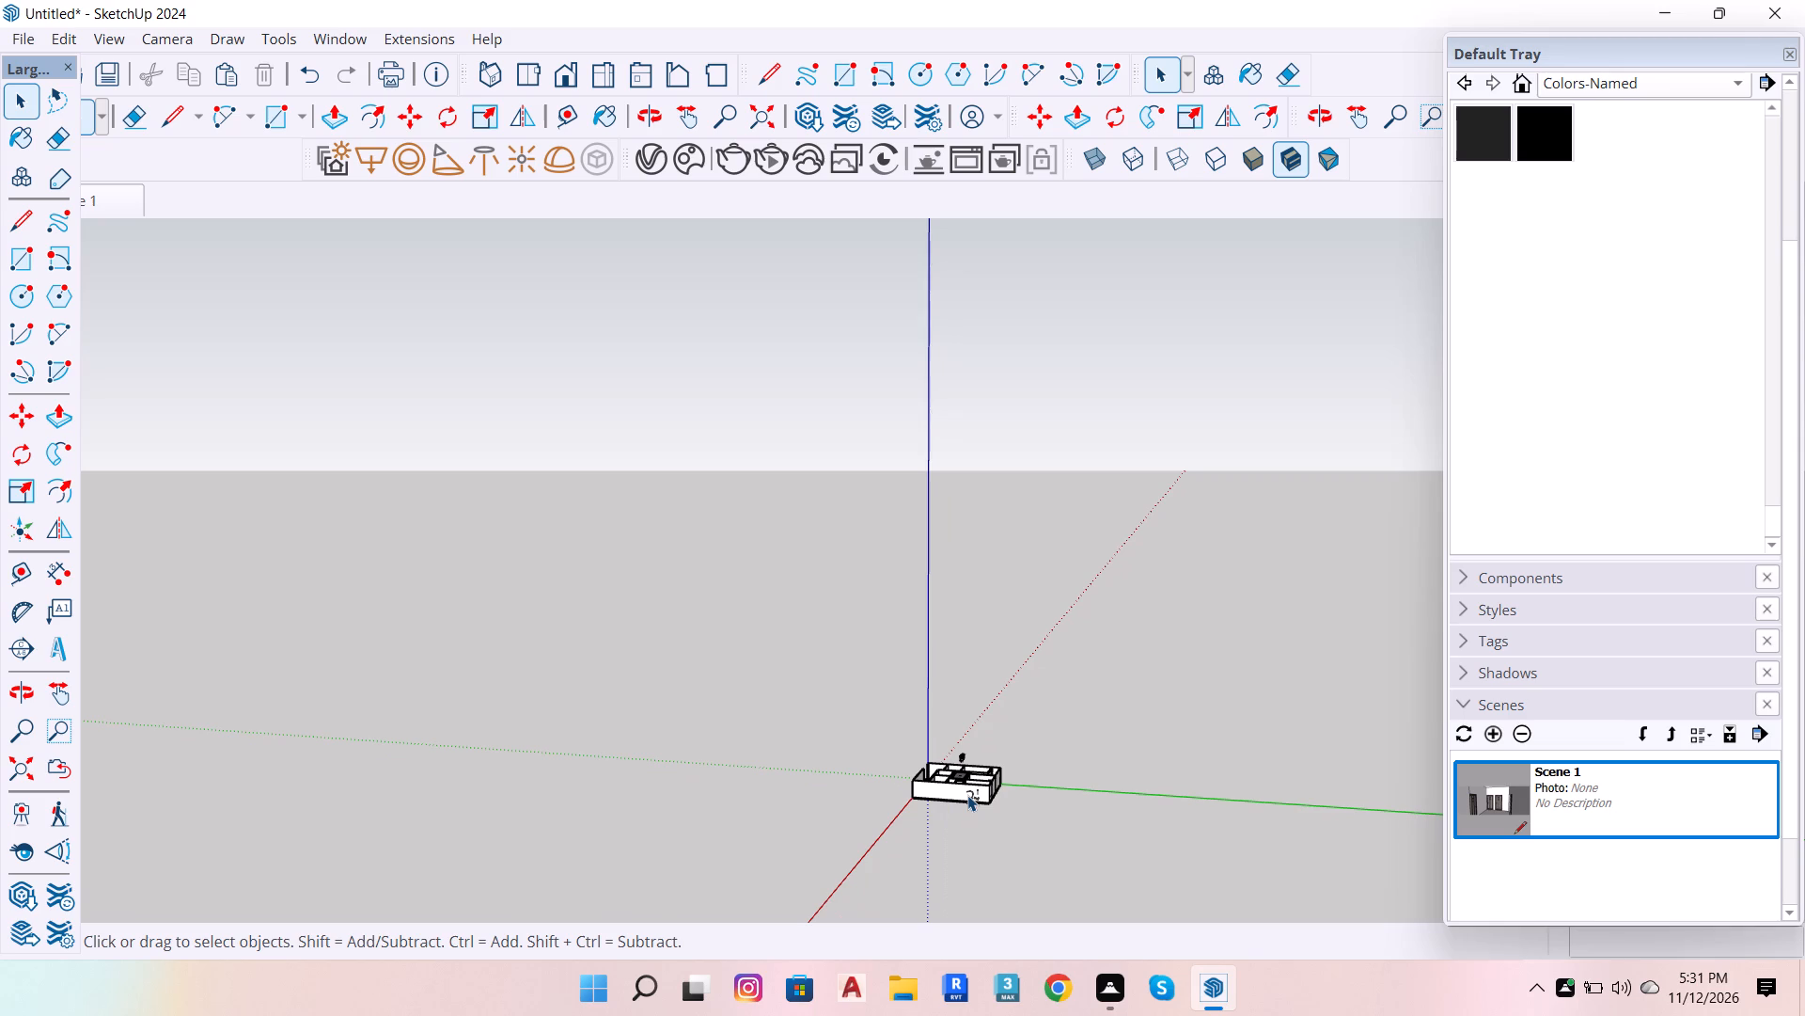
pyautogui.click(971, 793)
pyautogui.scroll(12, 971, 793)
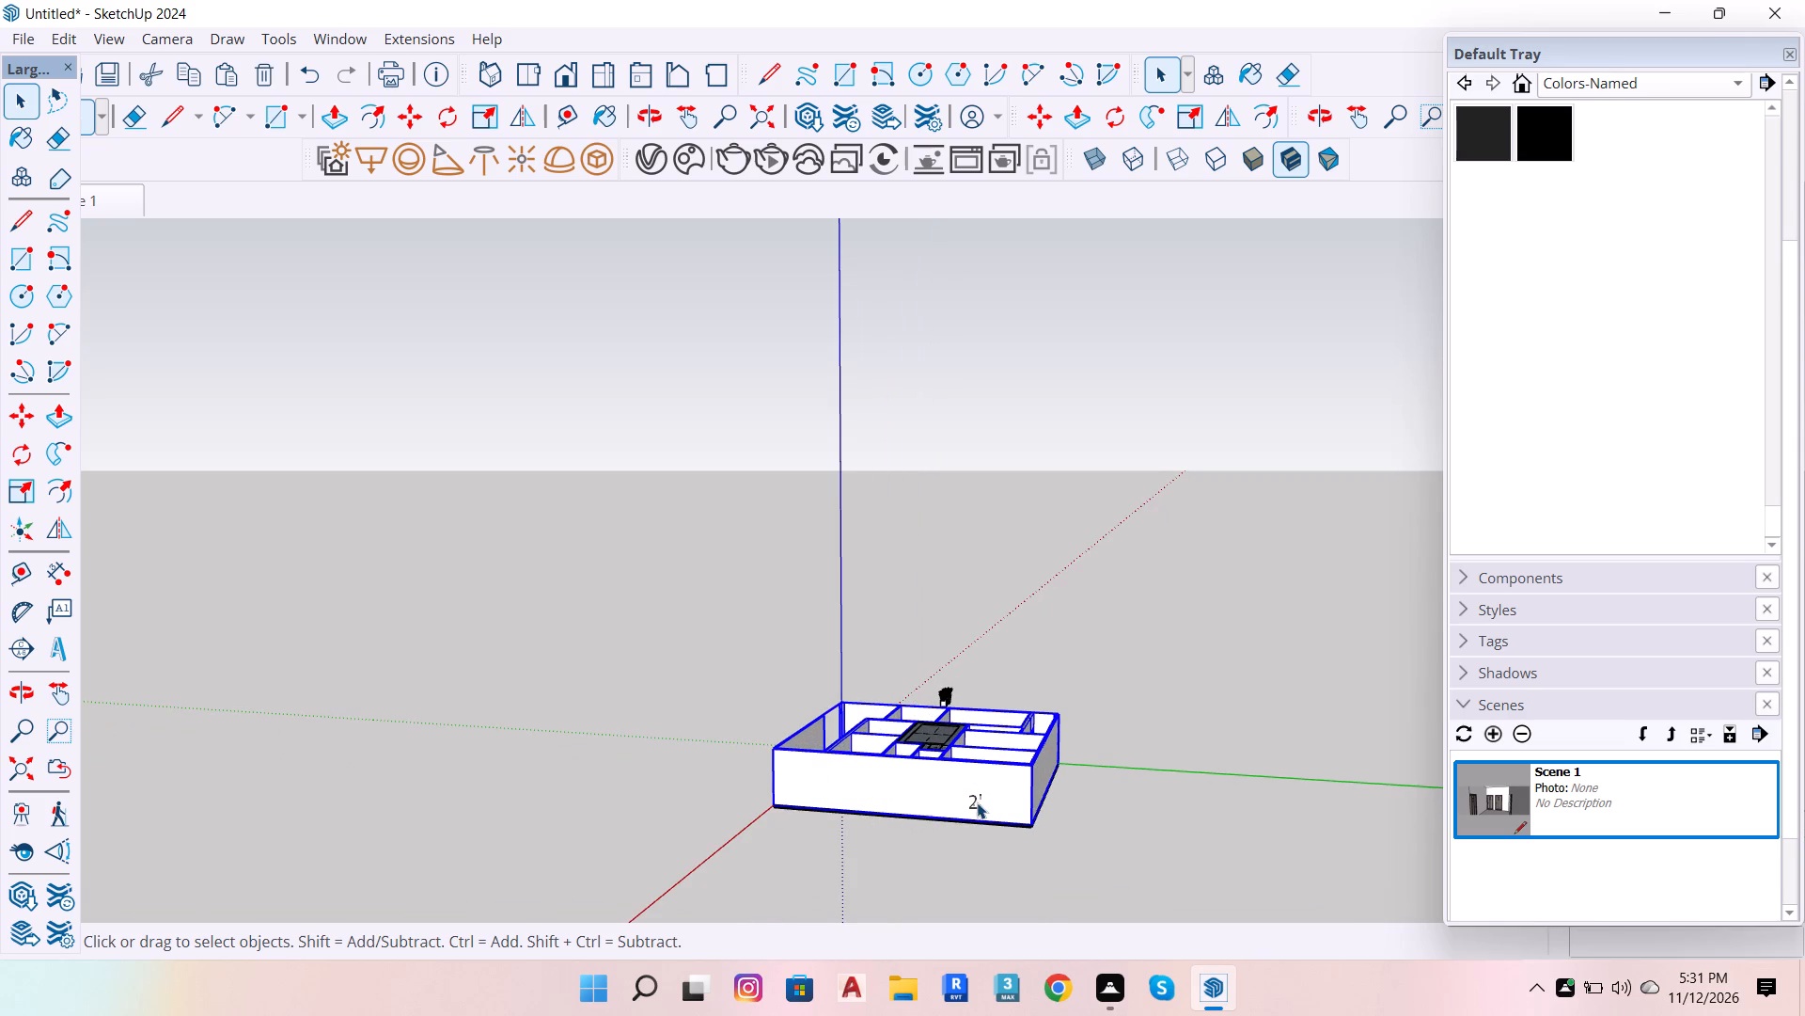
pyautogui.click(977, 806)
pyautogui.scroll(4, 977, 810)
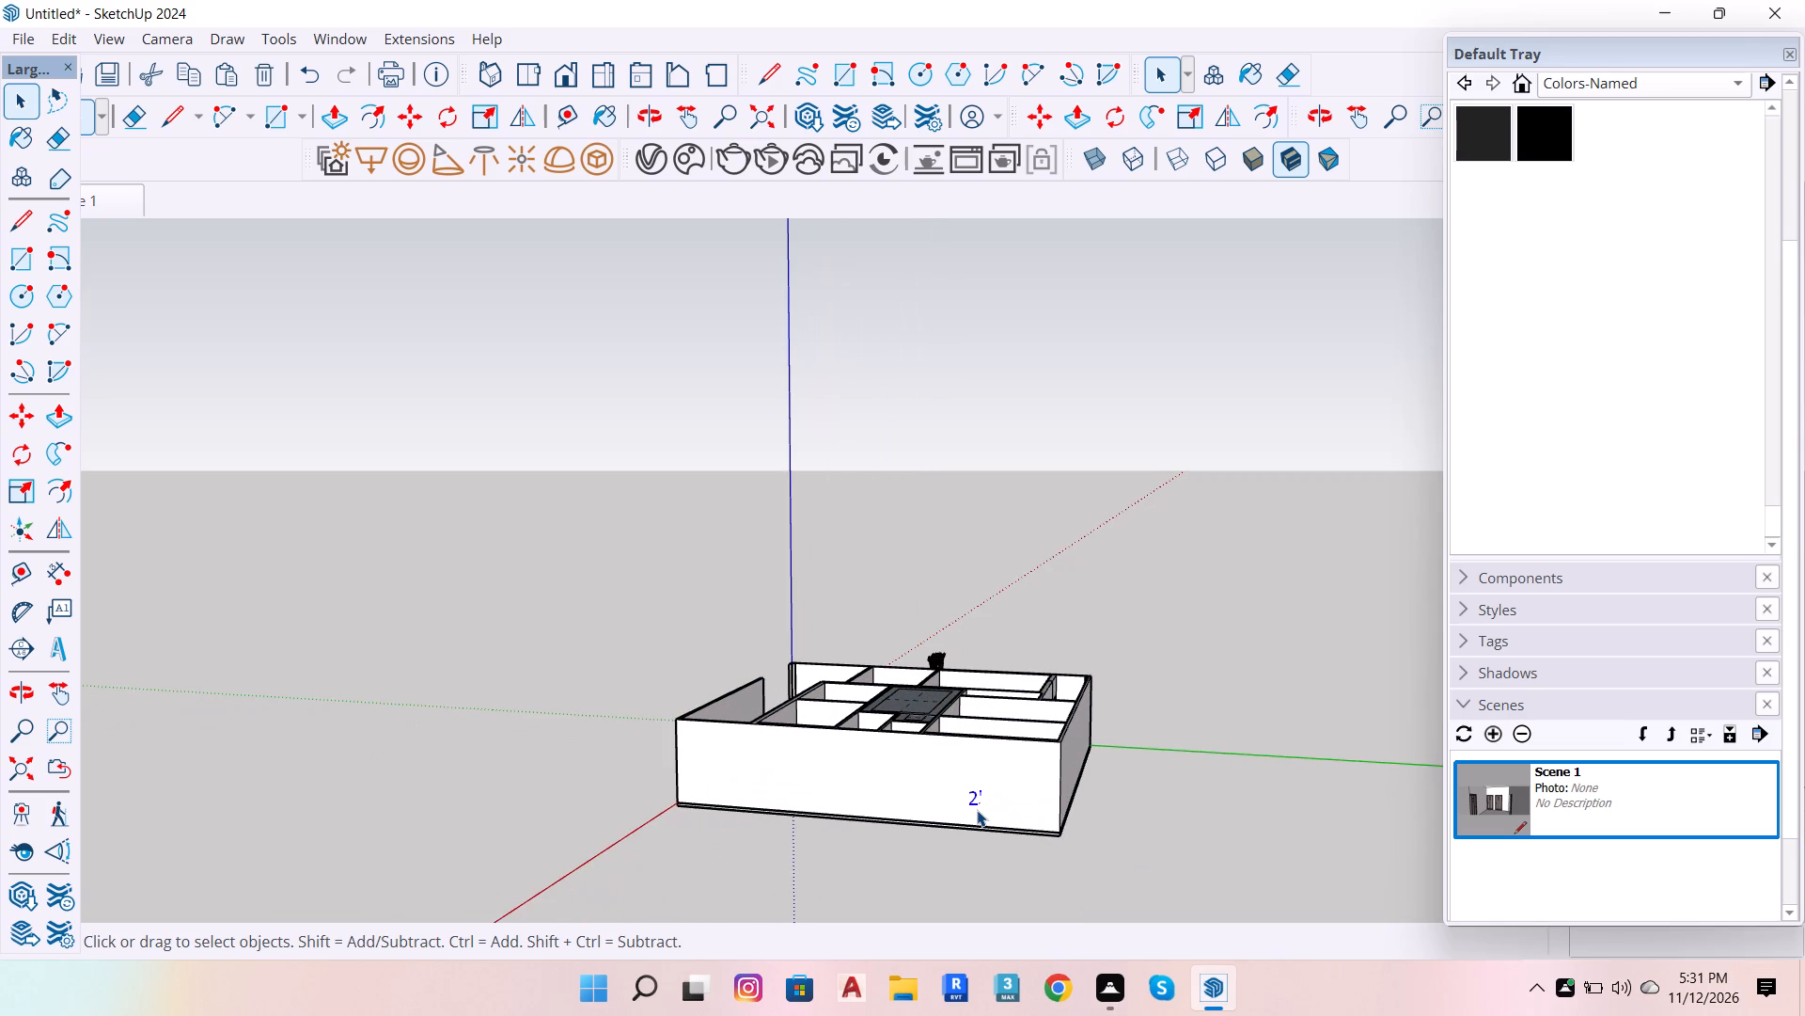
pyautogui.press('Delete')
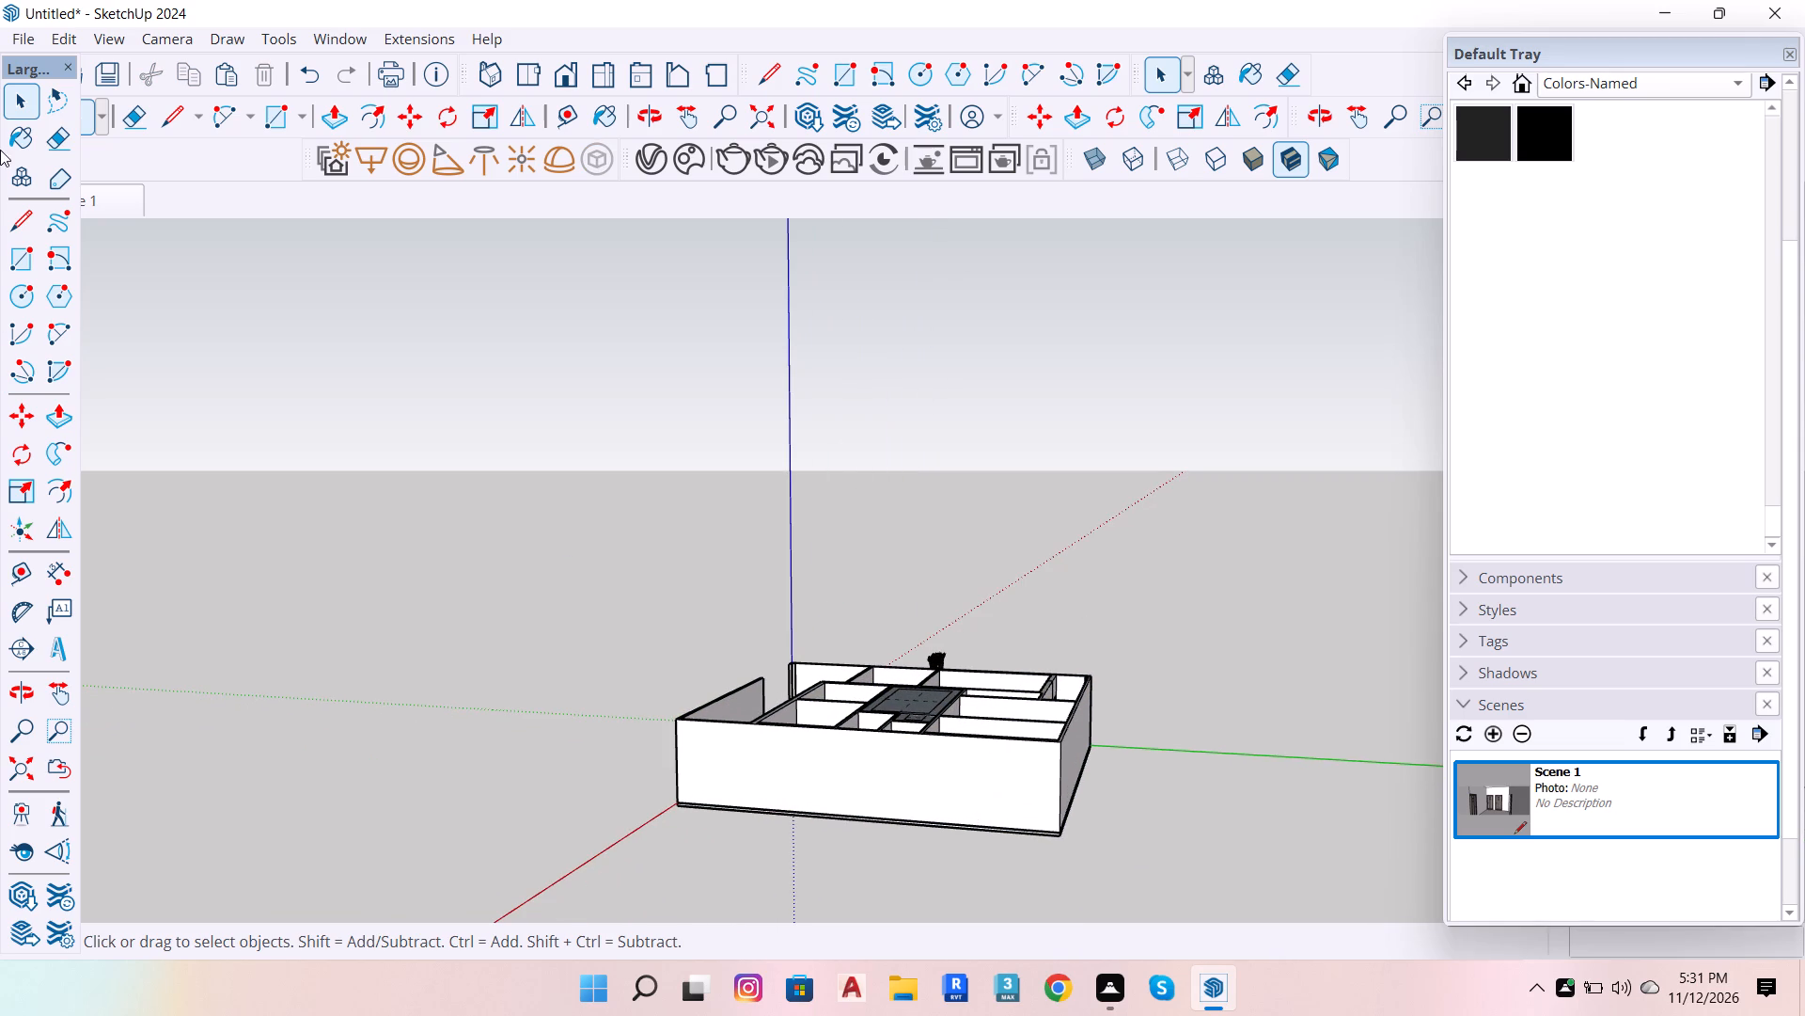
# Copy the low U-shaped counter base in the corner room 4" straight up, stacking the copy on the original.
pyautogui.click(8, 703)
pyautogui.moveTo(292, 611); pyautogui.dragTo(916, 918)
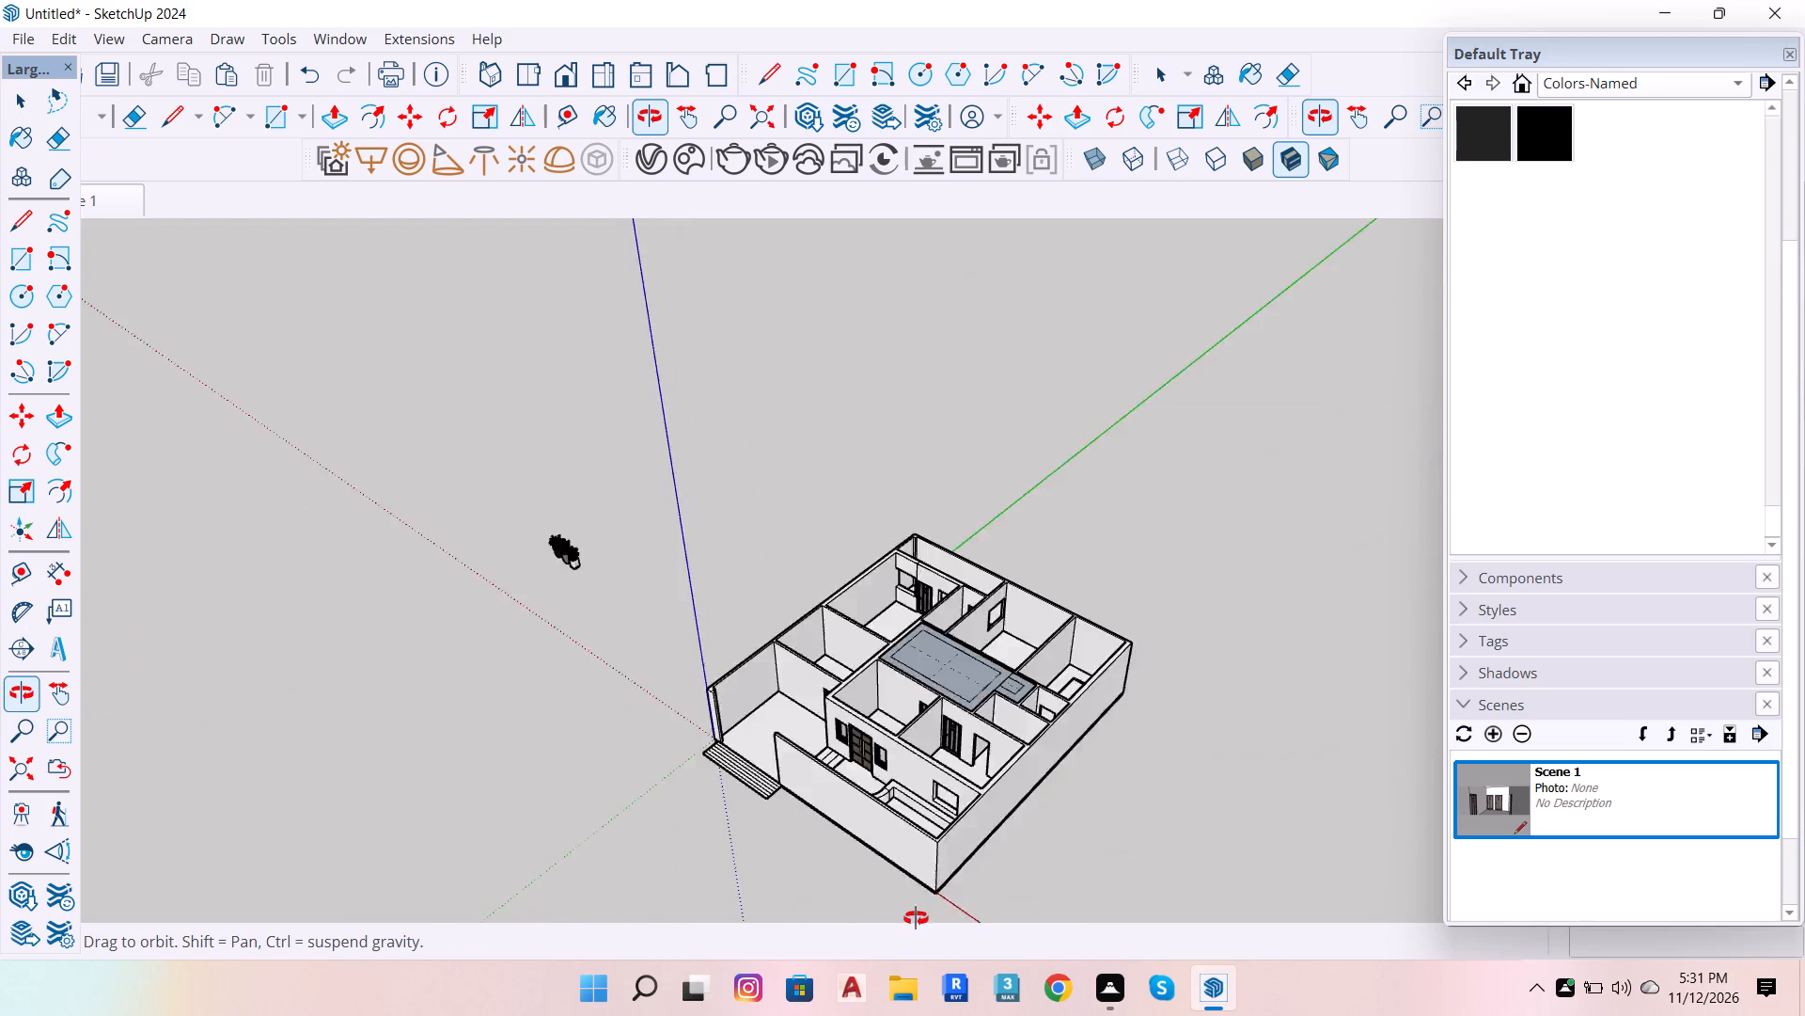
pyautogui.moveTo(916, 918); pyautogui.dragTo(1075, 873)
pyautogui.scroll(11, 1184, 682)
pyautogui.moveTo(936, 575); pyautogui.dragTo(1279, 777)
pyautogui.scroll(3, 1070, 564)
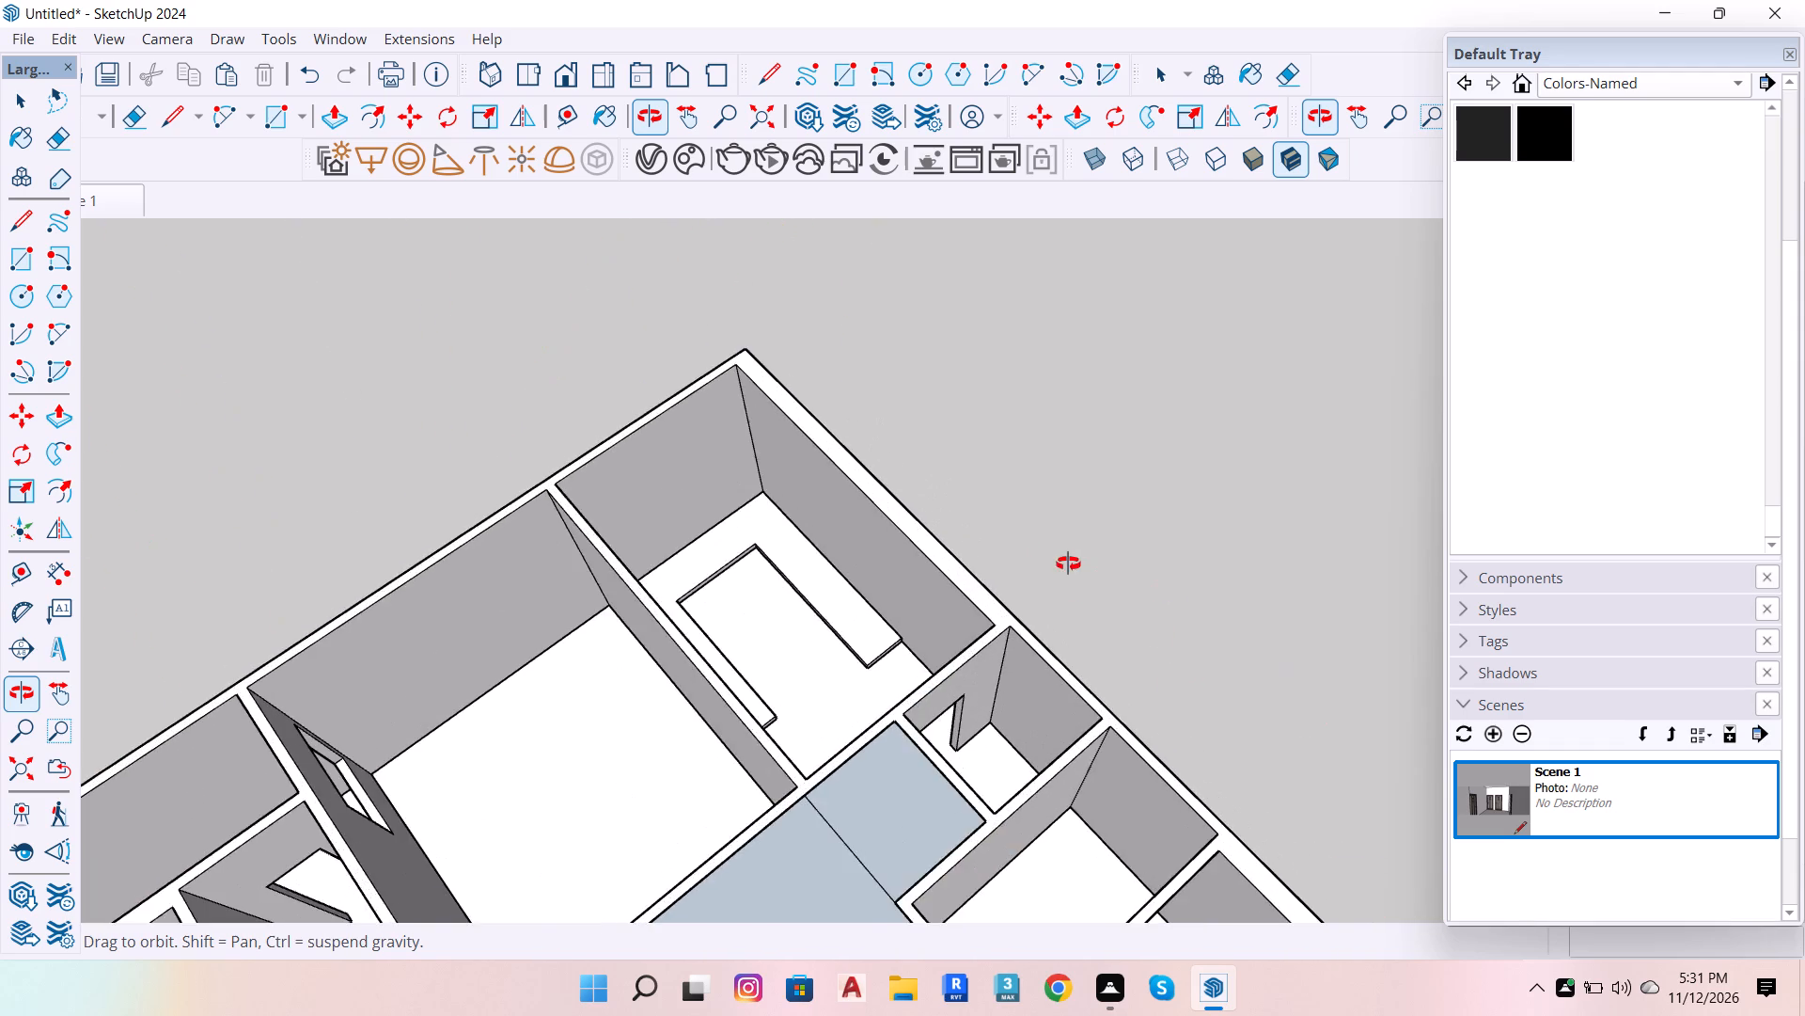
pyautogui.scroll(18, 1068, 564)
pyautogui.moveTo(753, 590); pyautogui.dragTo(789, 524)
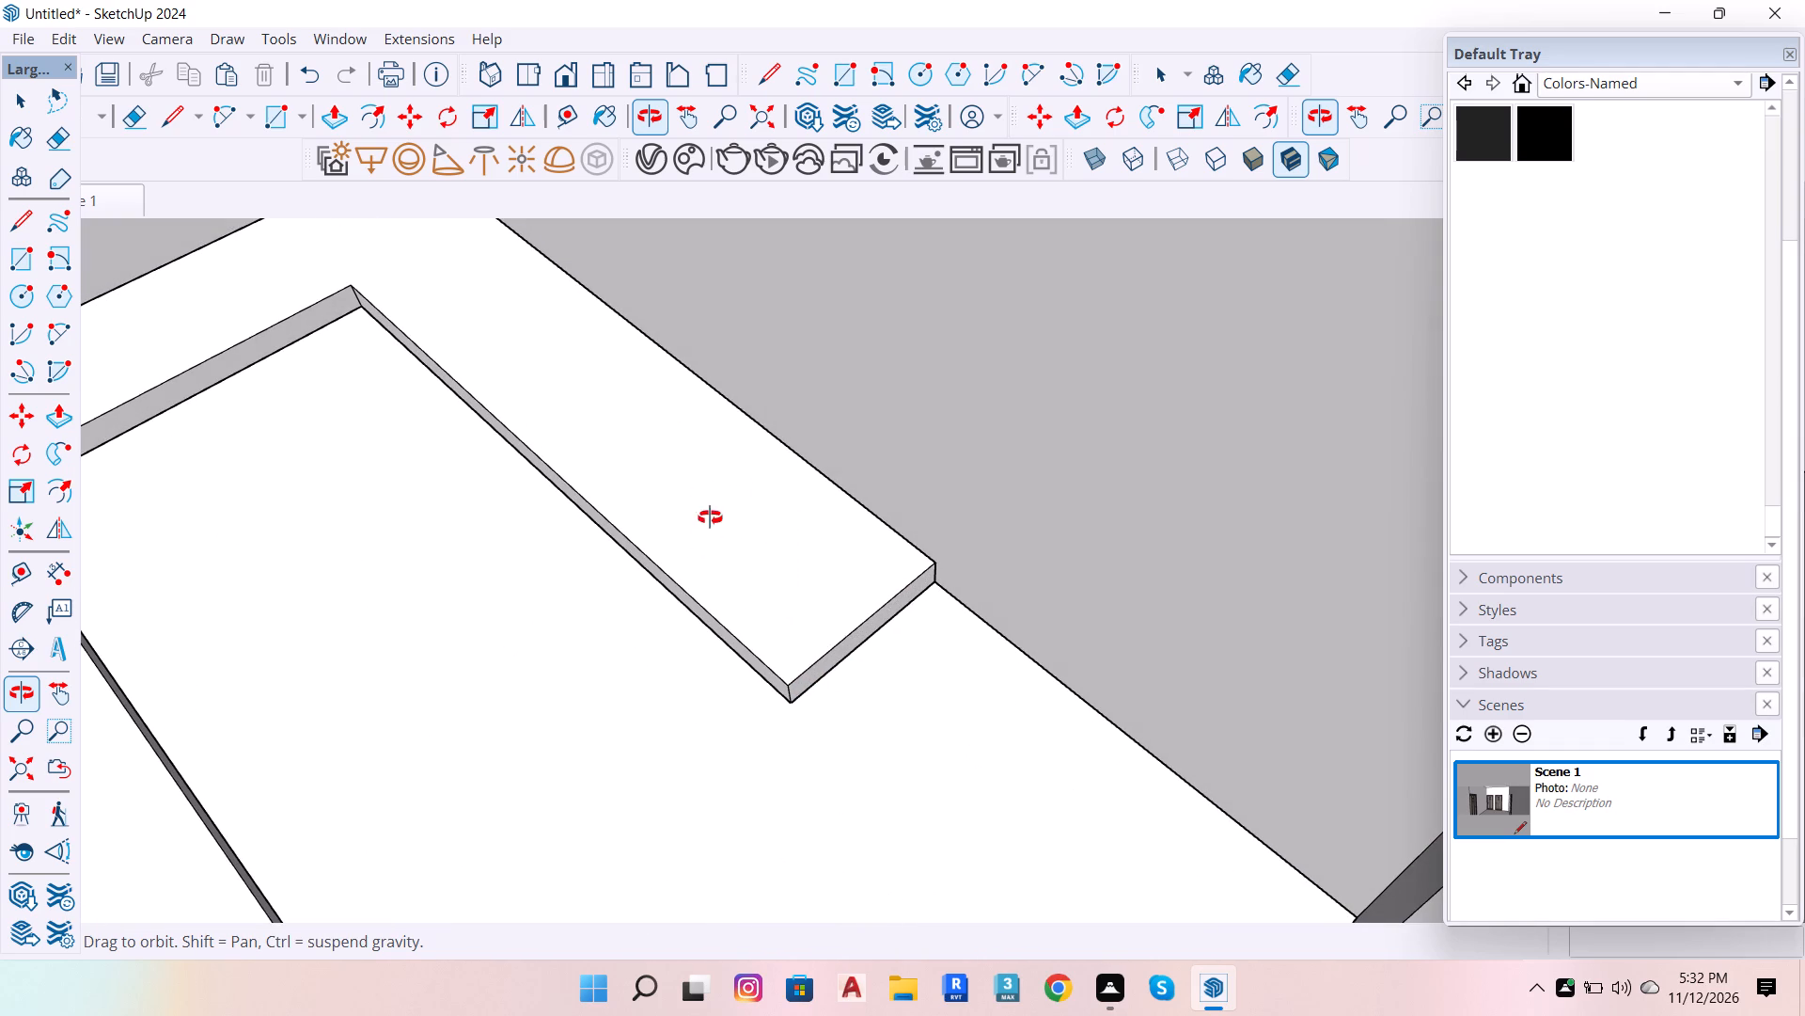
pyautogui.scroll(3, 691, 615)
pyautogui.press('space')
pyautogui.click(814, 691)
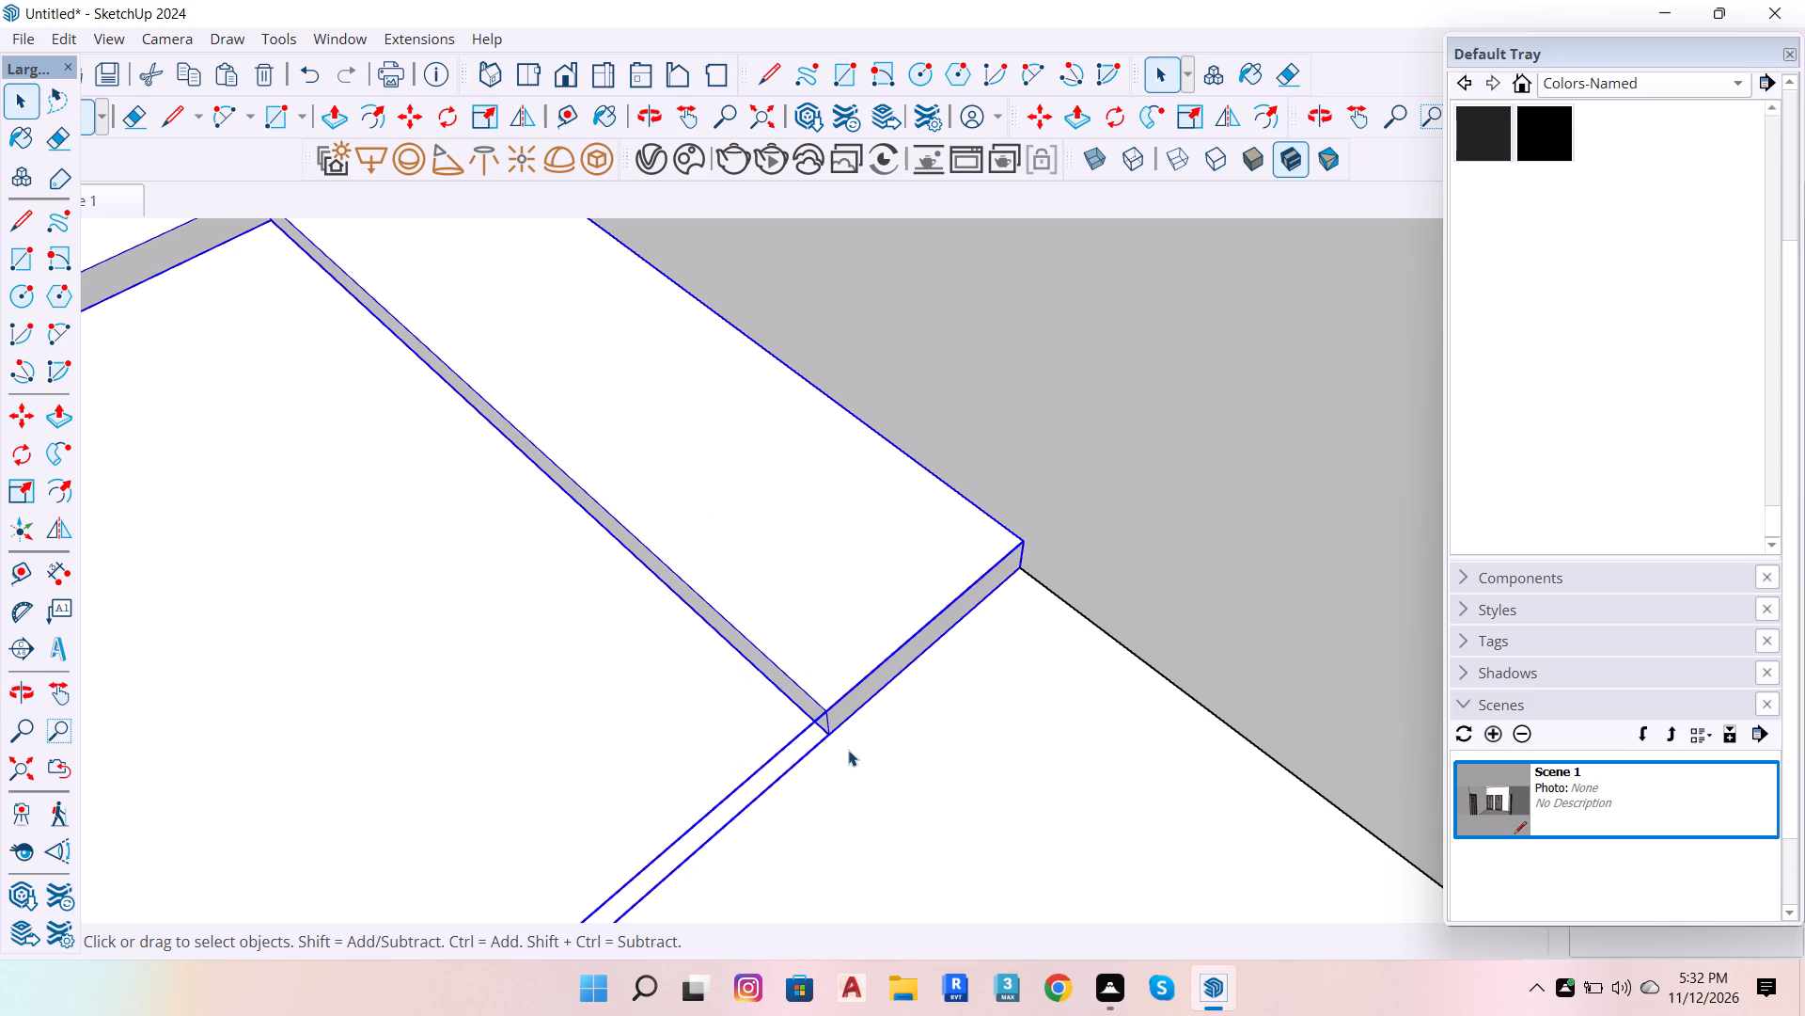
pyautogui.press('m')
pyautogui.scroll(4, 831, 723)
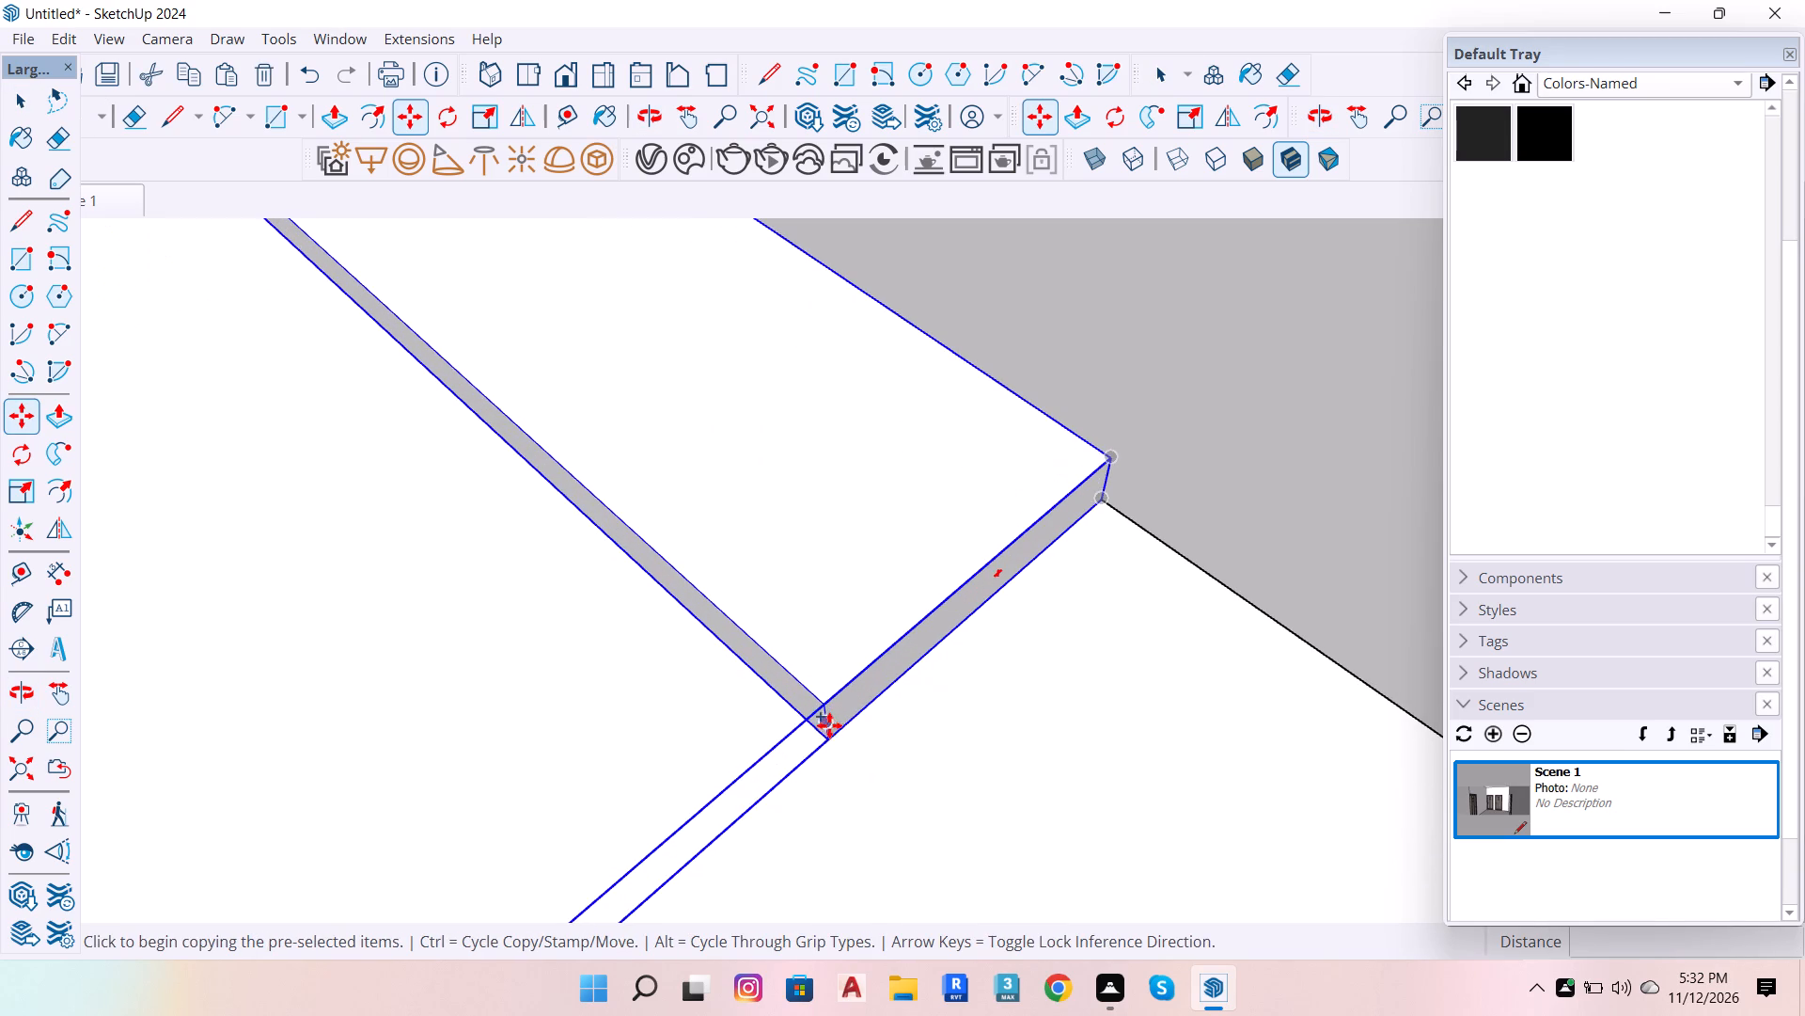
pyautogui.click(827, 742)
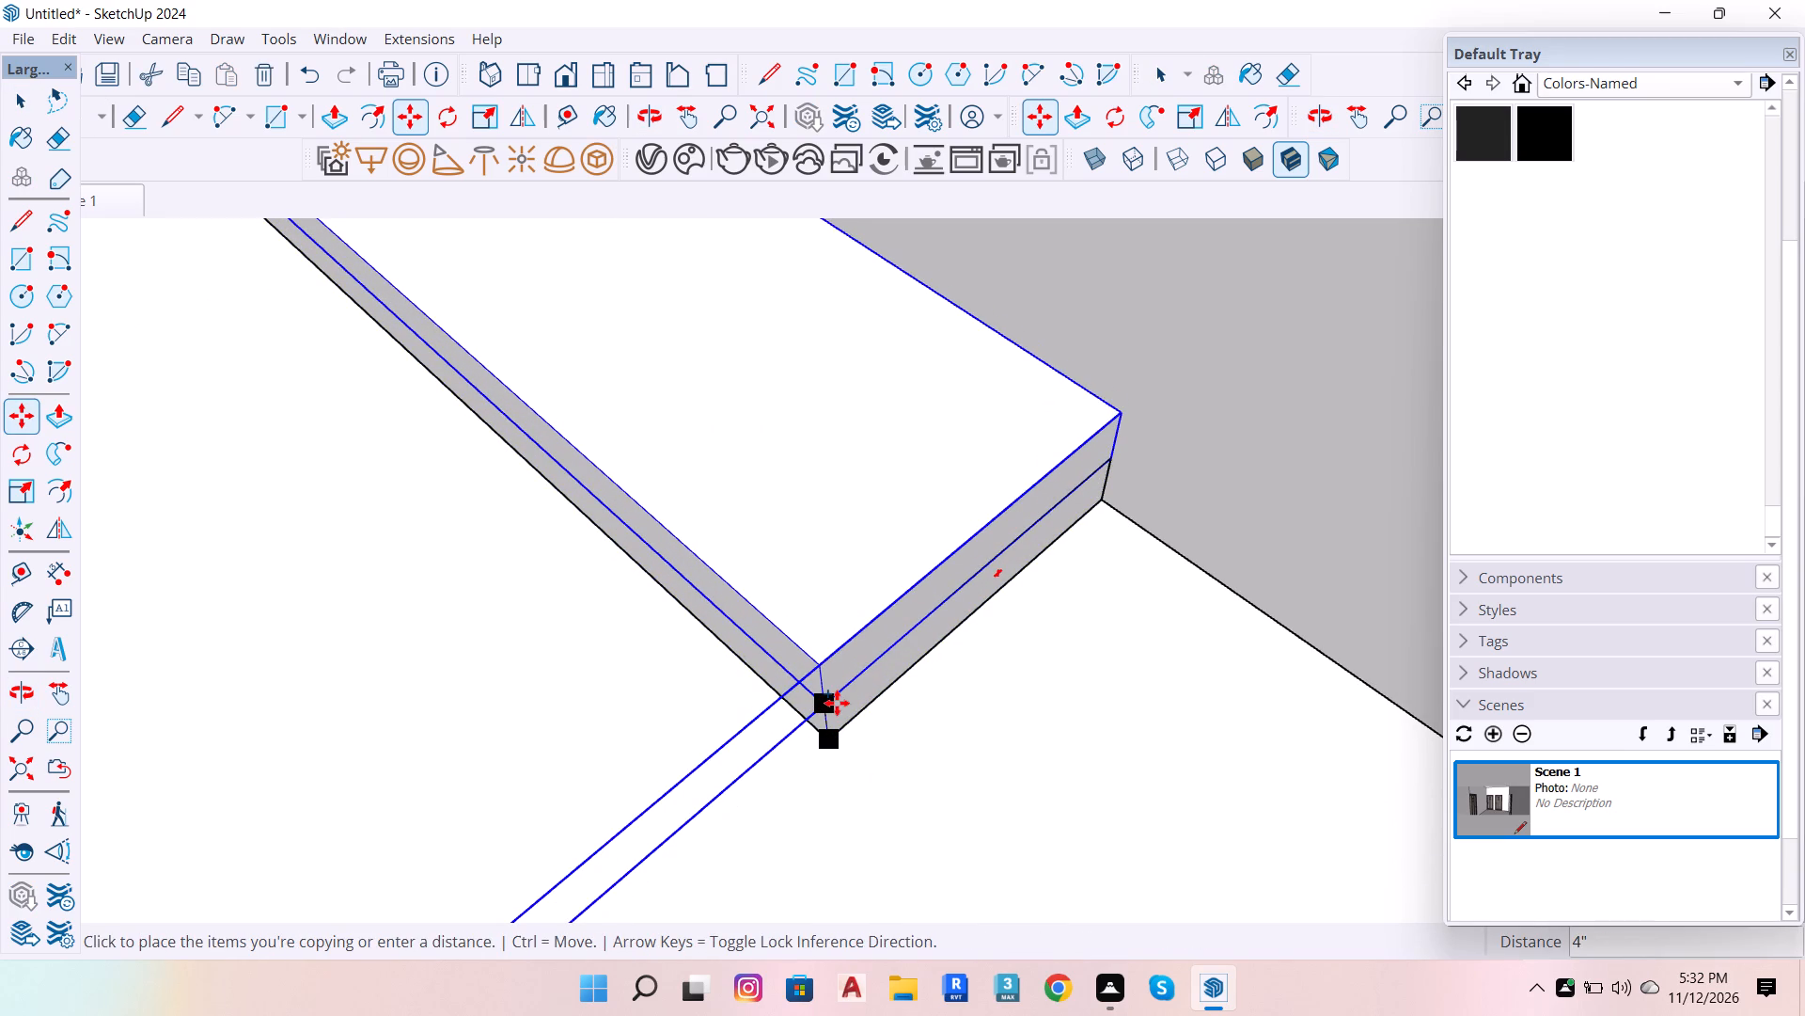
pyautogui.click(837, 703)
pyautogui.press('space')
# Place a guide line 2'4" vertically above the lower edge of the upper U-shaped copy.
pyautogui.scroll(-12, 844, 671)
pyautogui.scroll(5, 777, 693)
pyautogui.click(834, 643)
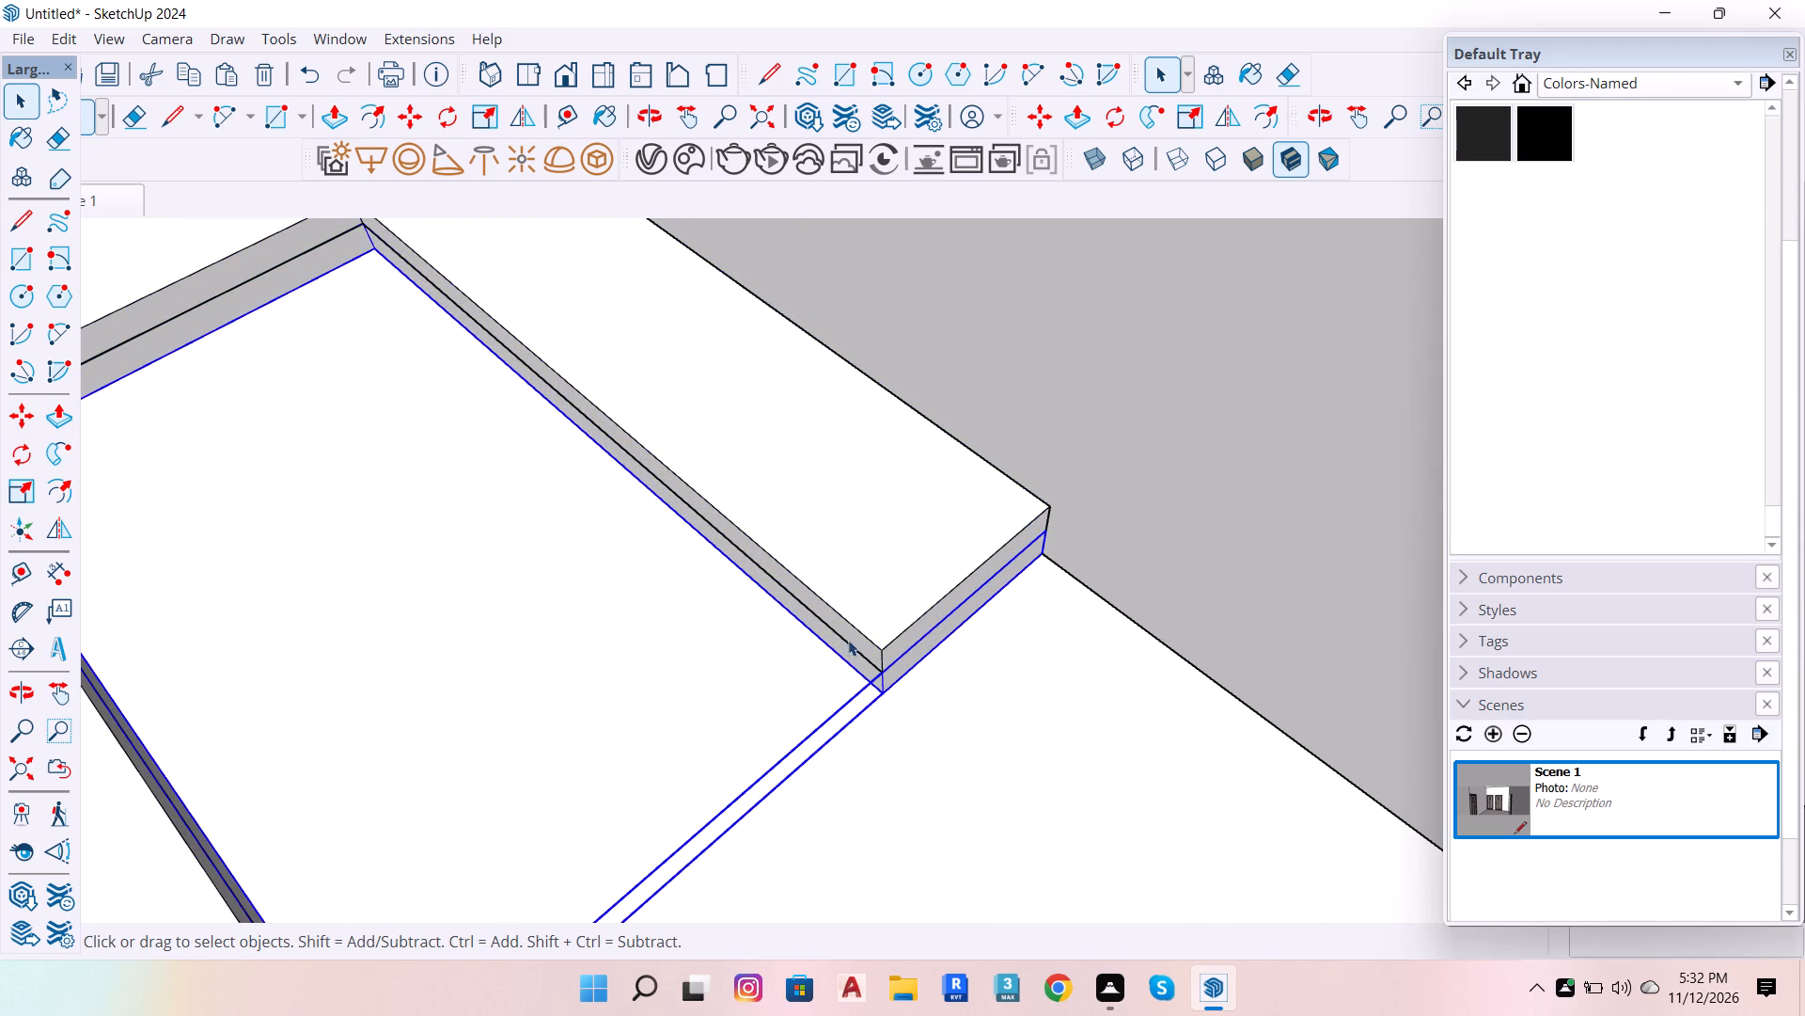
pyautogui.click(872, 634)
pyautogui.press('t')
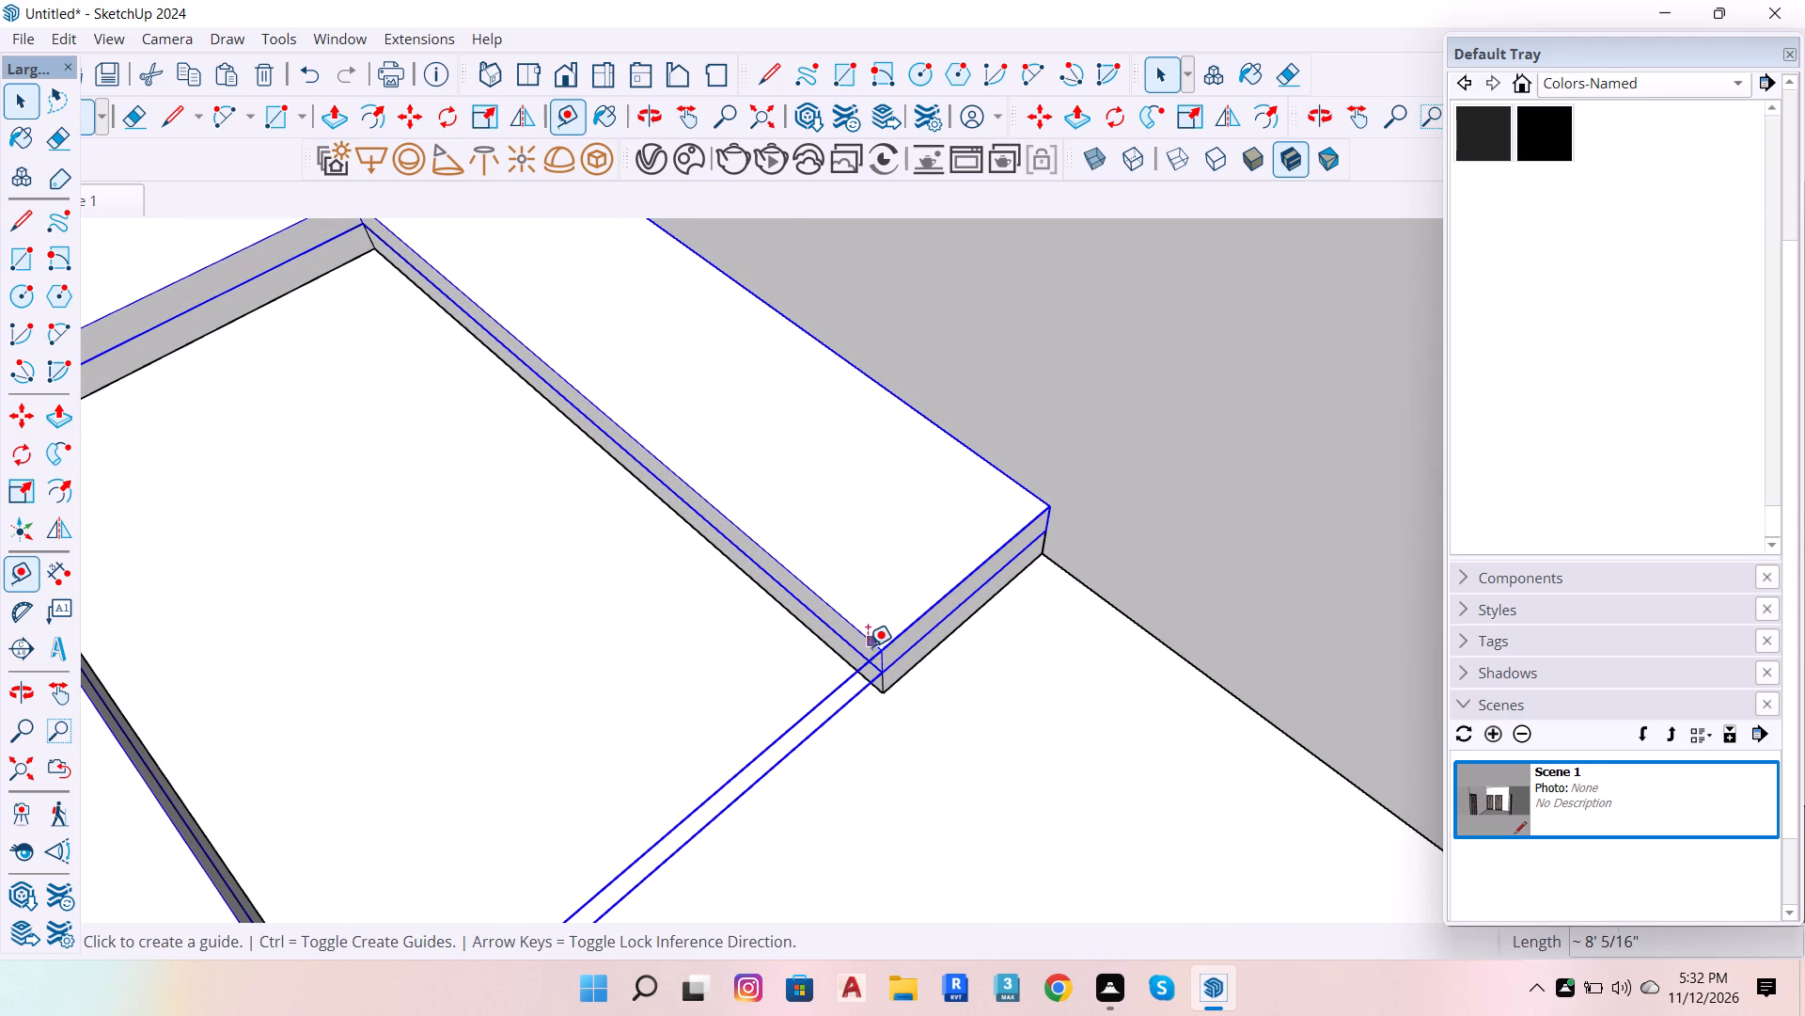
pyautogui.click(846, 643)
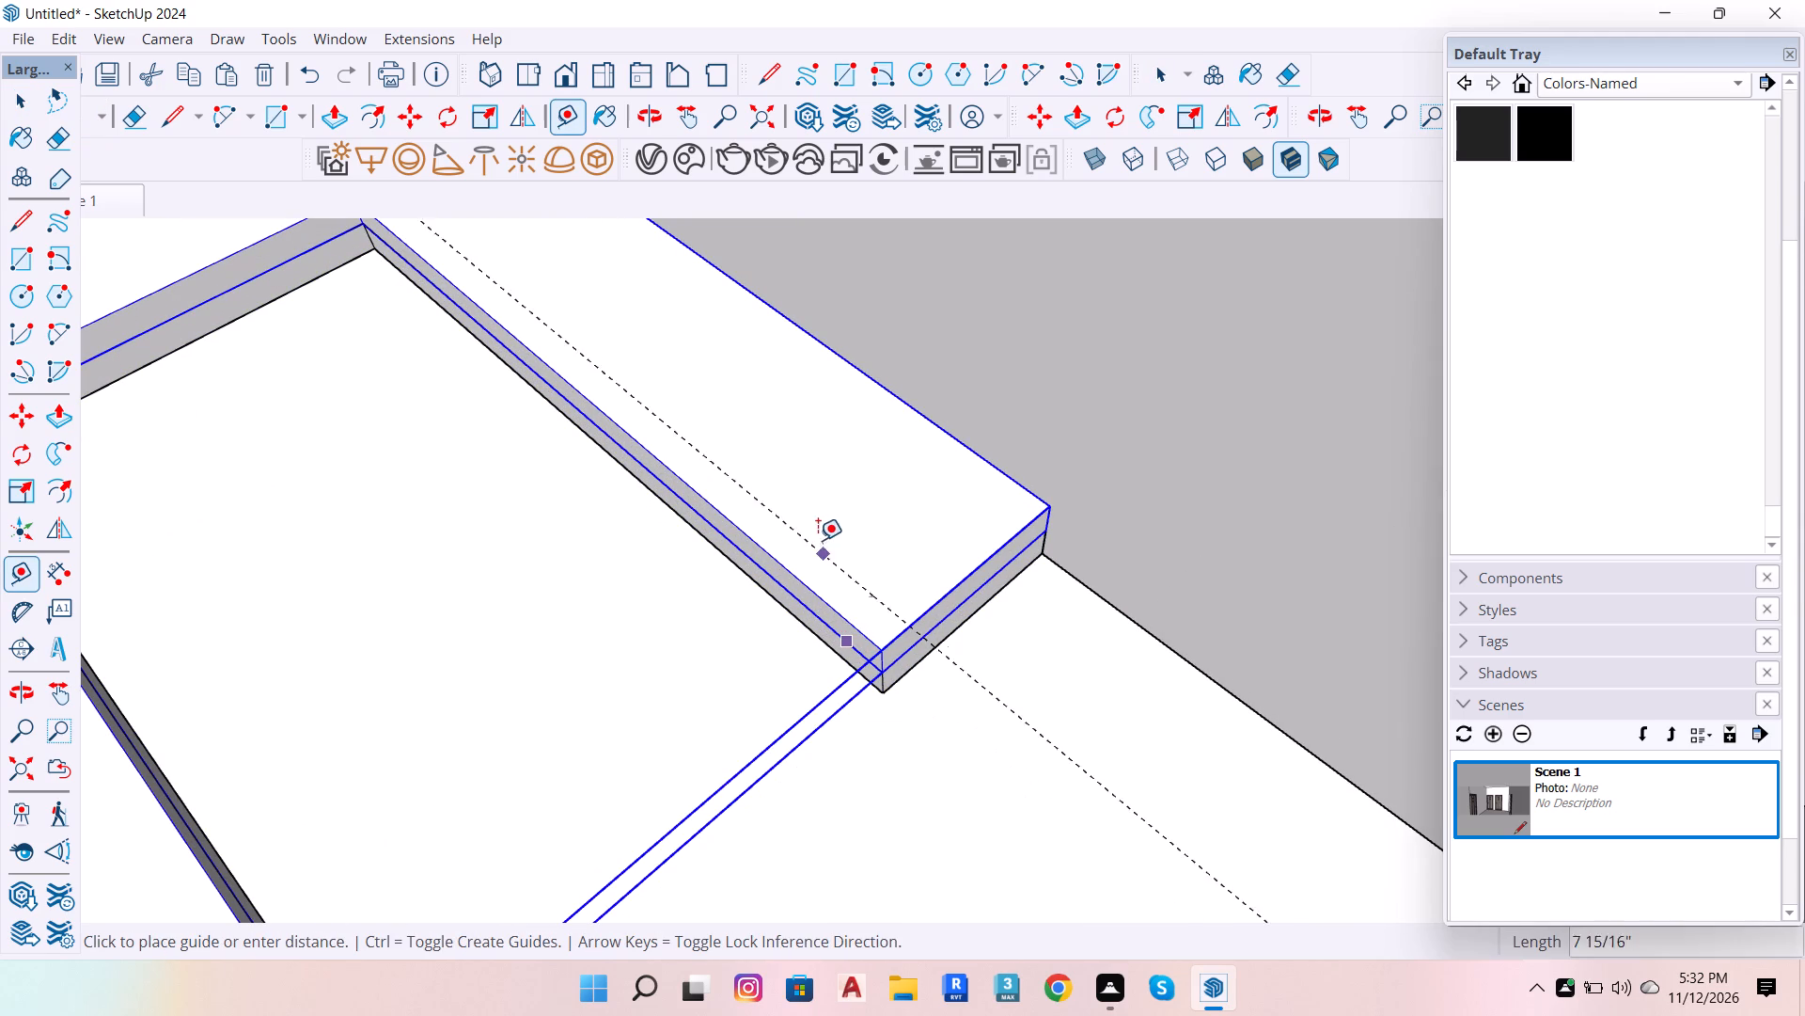
pyautogui.press('Up')
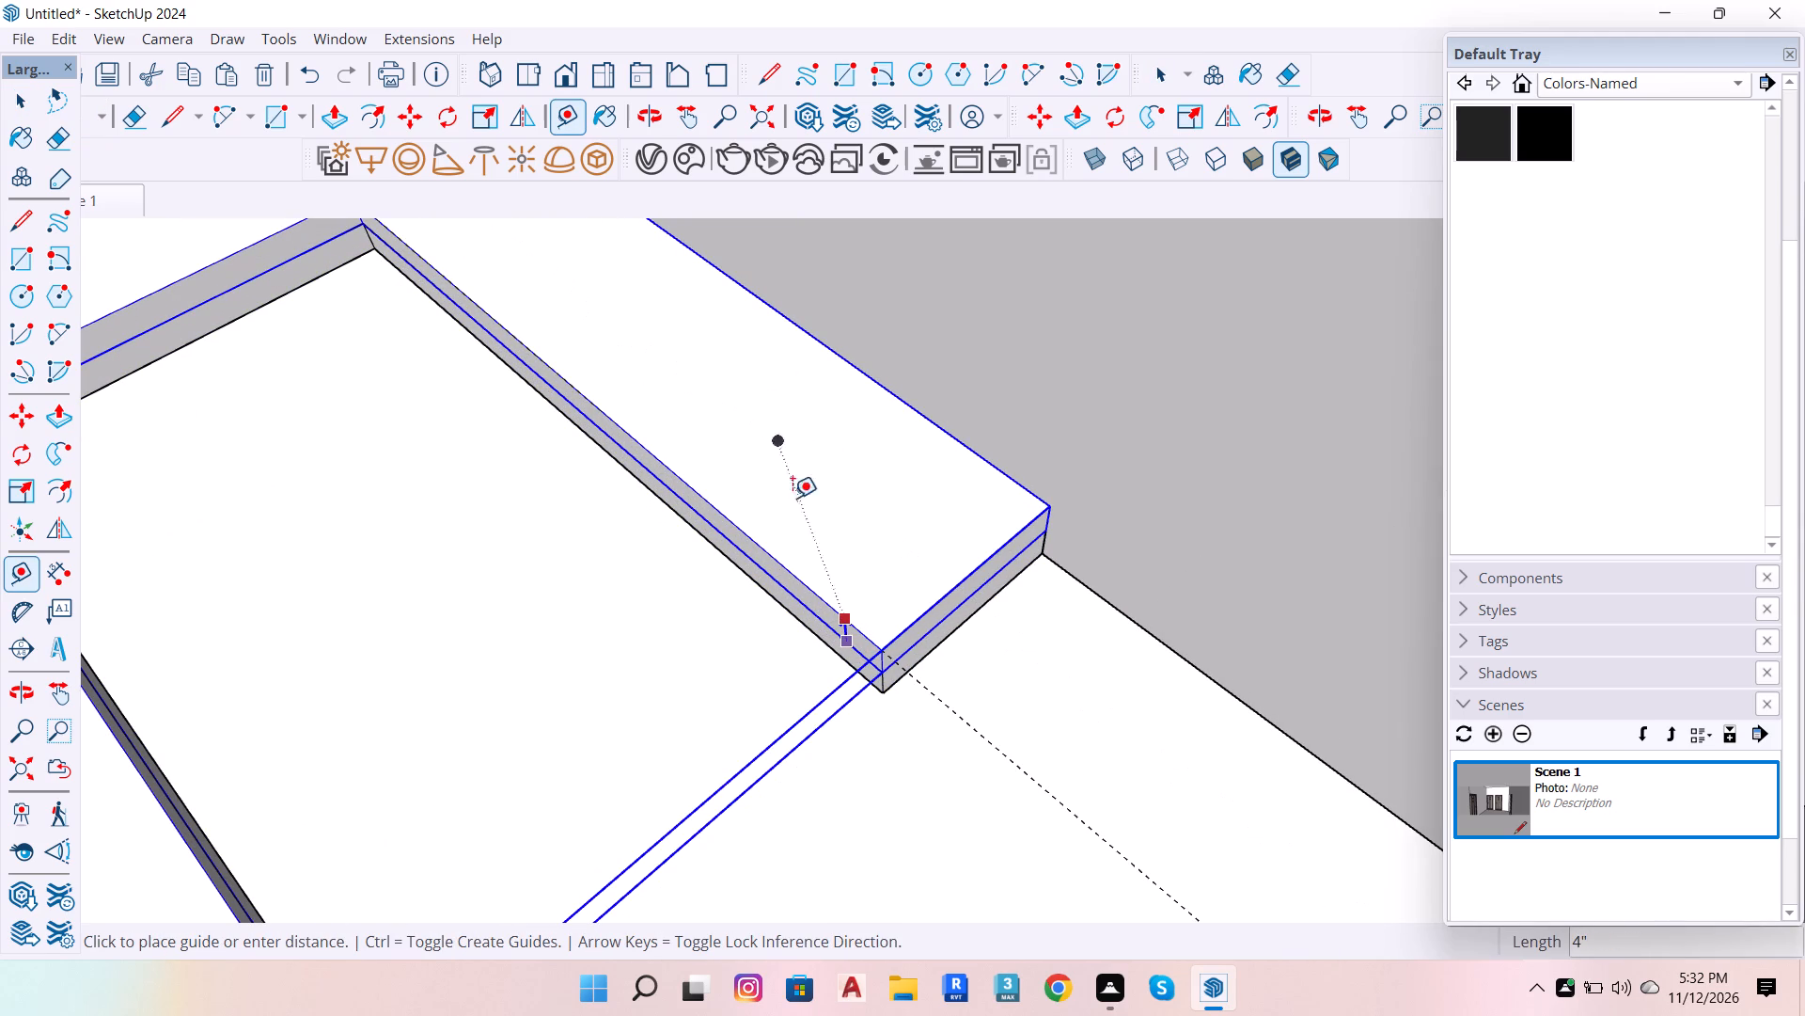
pyautogui.write("2'4")
pyautogui.press('Return')
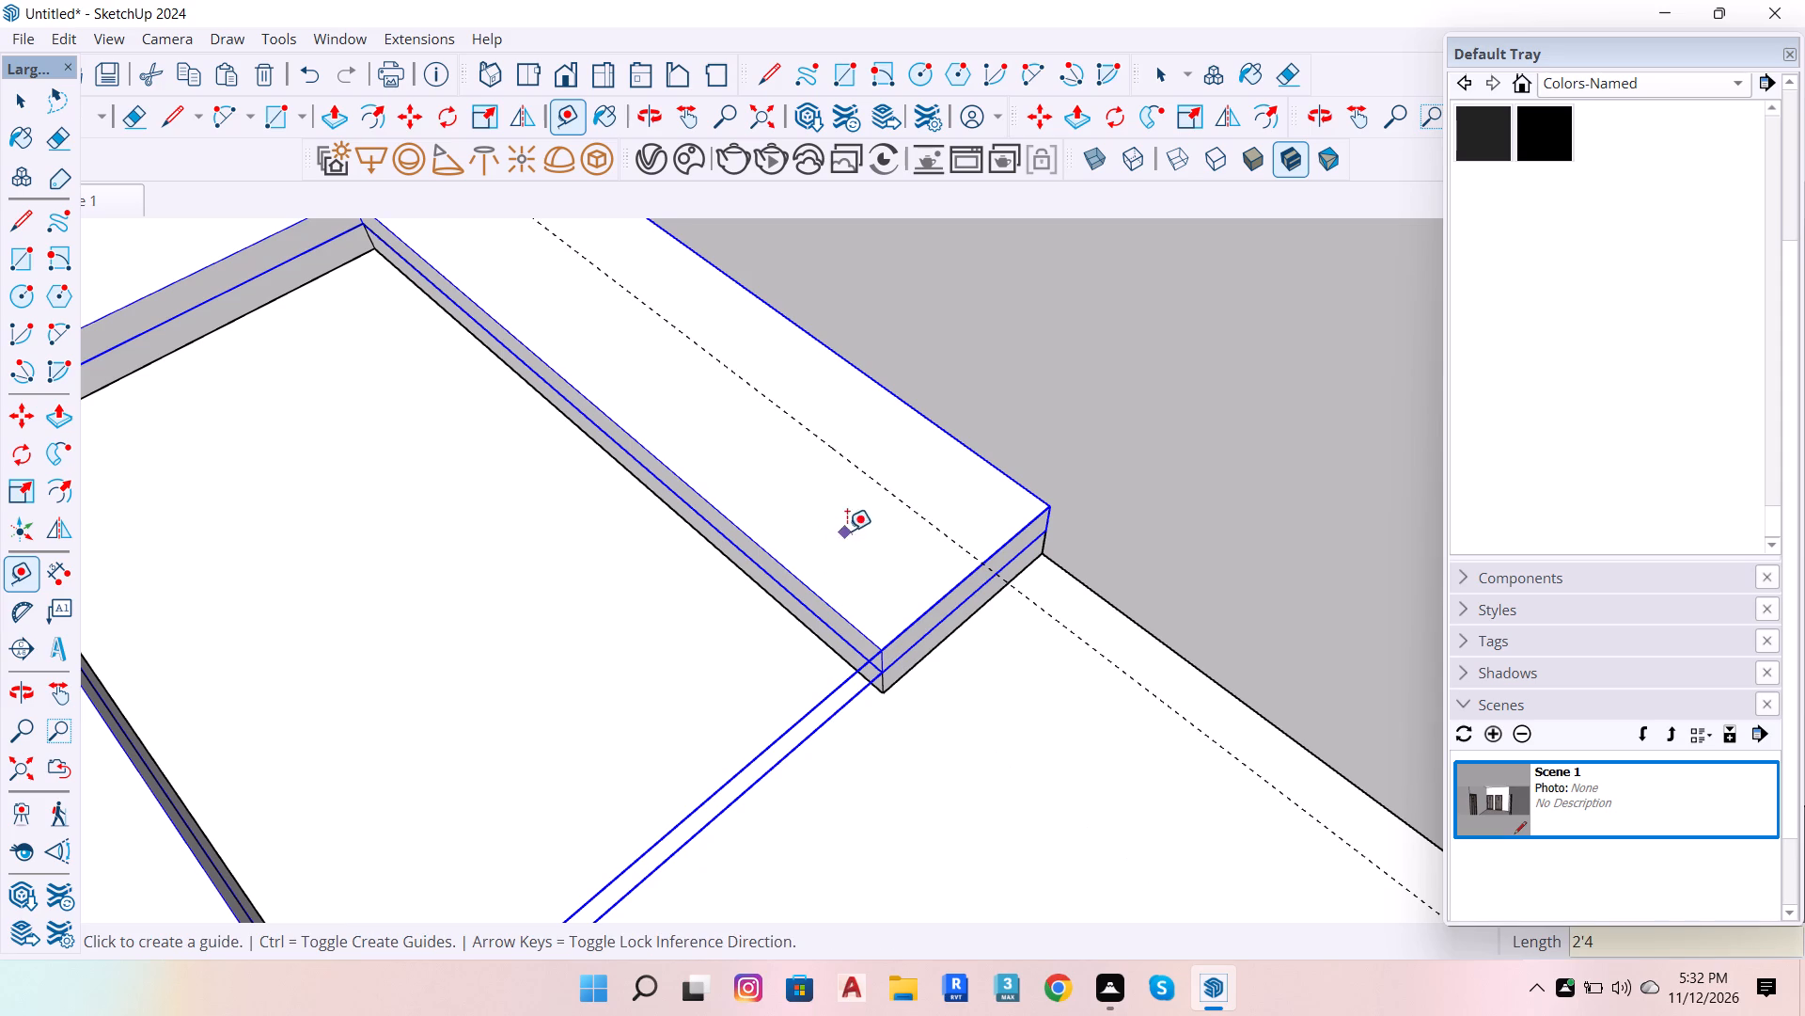
# Push/Pull the top face of the upper U-shaped copy up to the 2'4" guide and leave the group.
pyautogui.press('space')
pyautogui.click(847, 531)
pyautogui.tripleClick(847, 531)
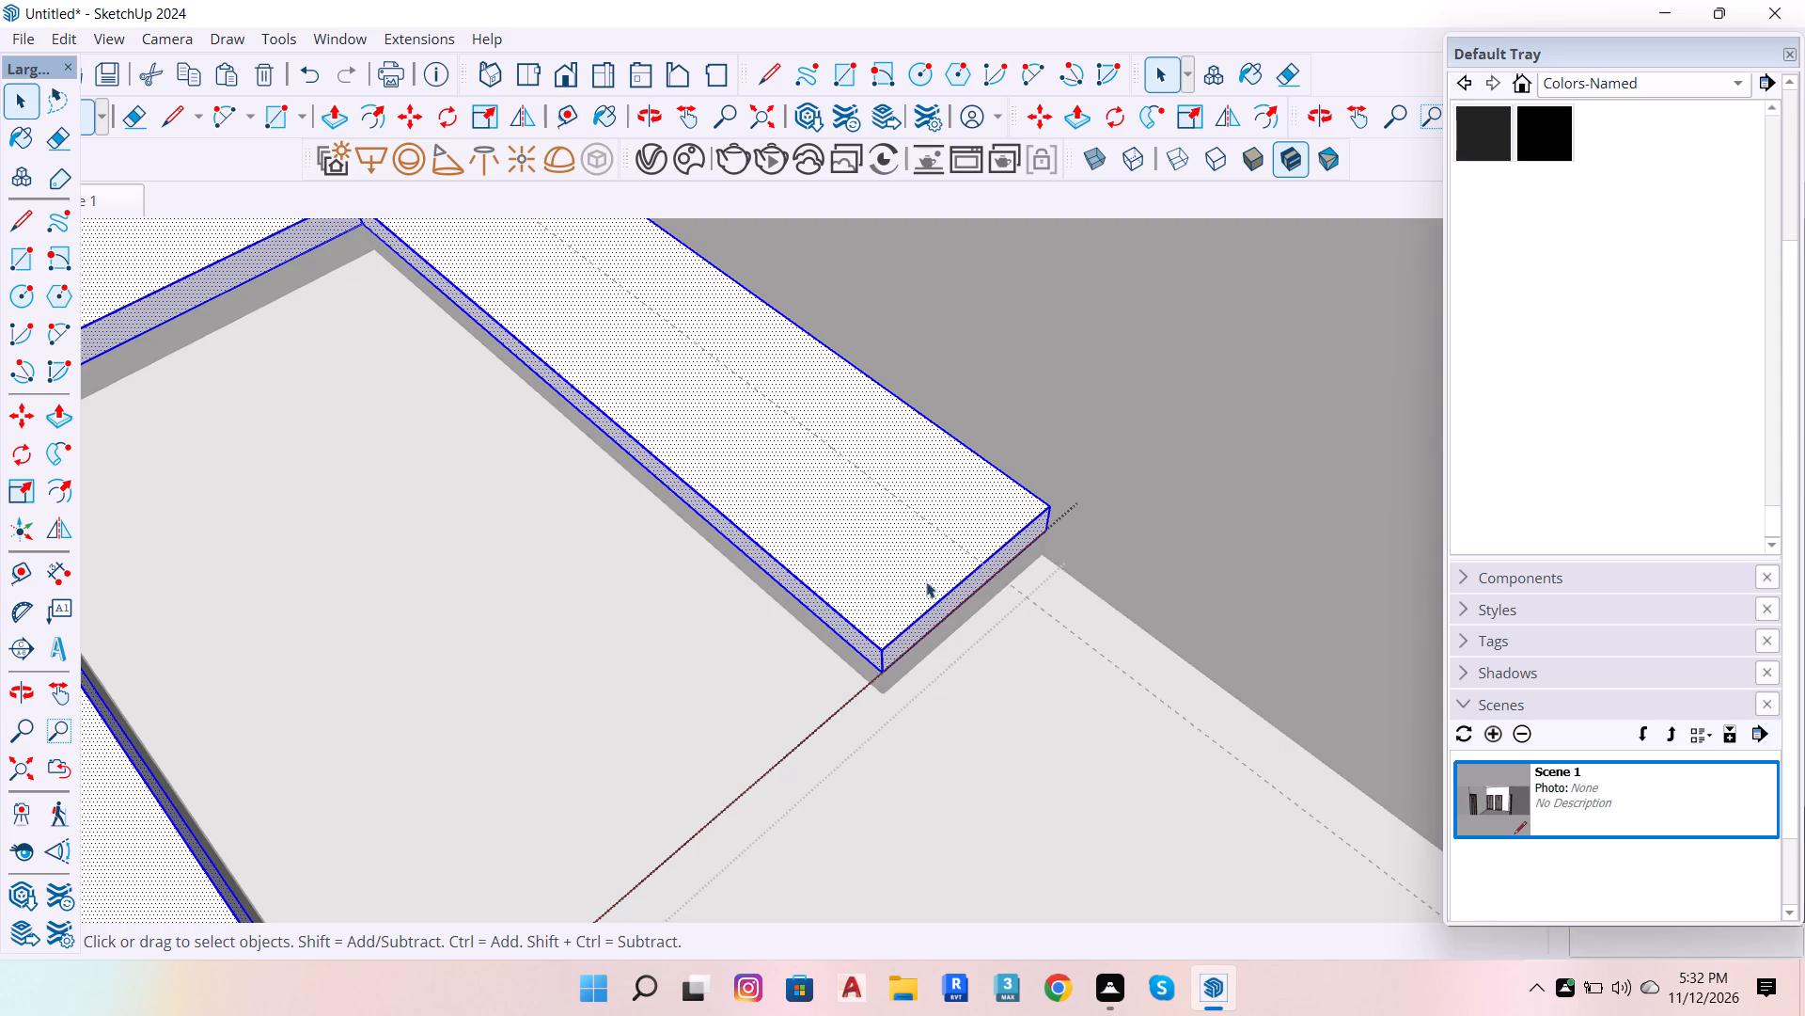
pyautogui.press('p')
pyautogui.click(917, 574)
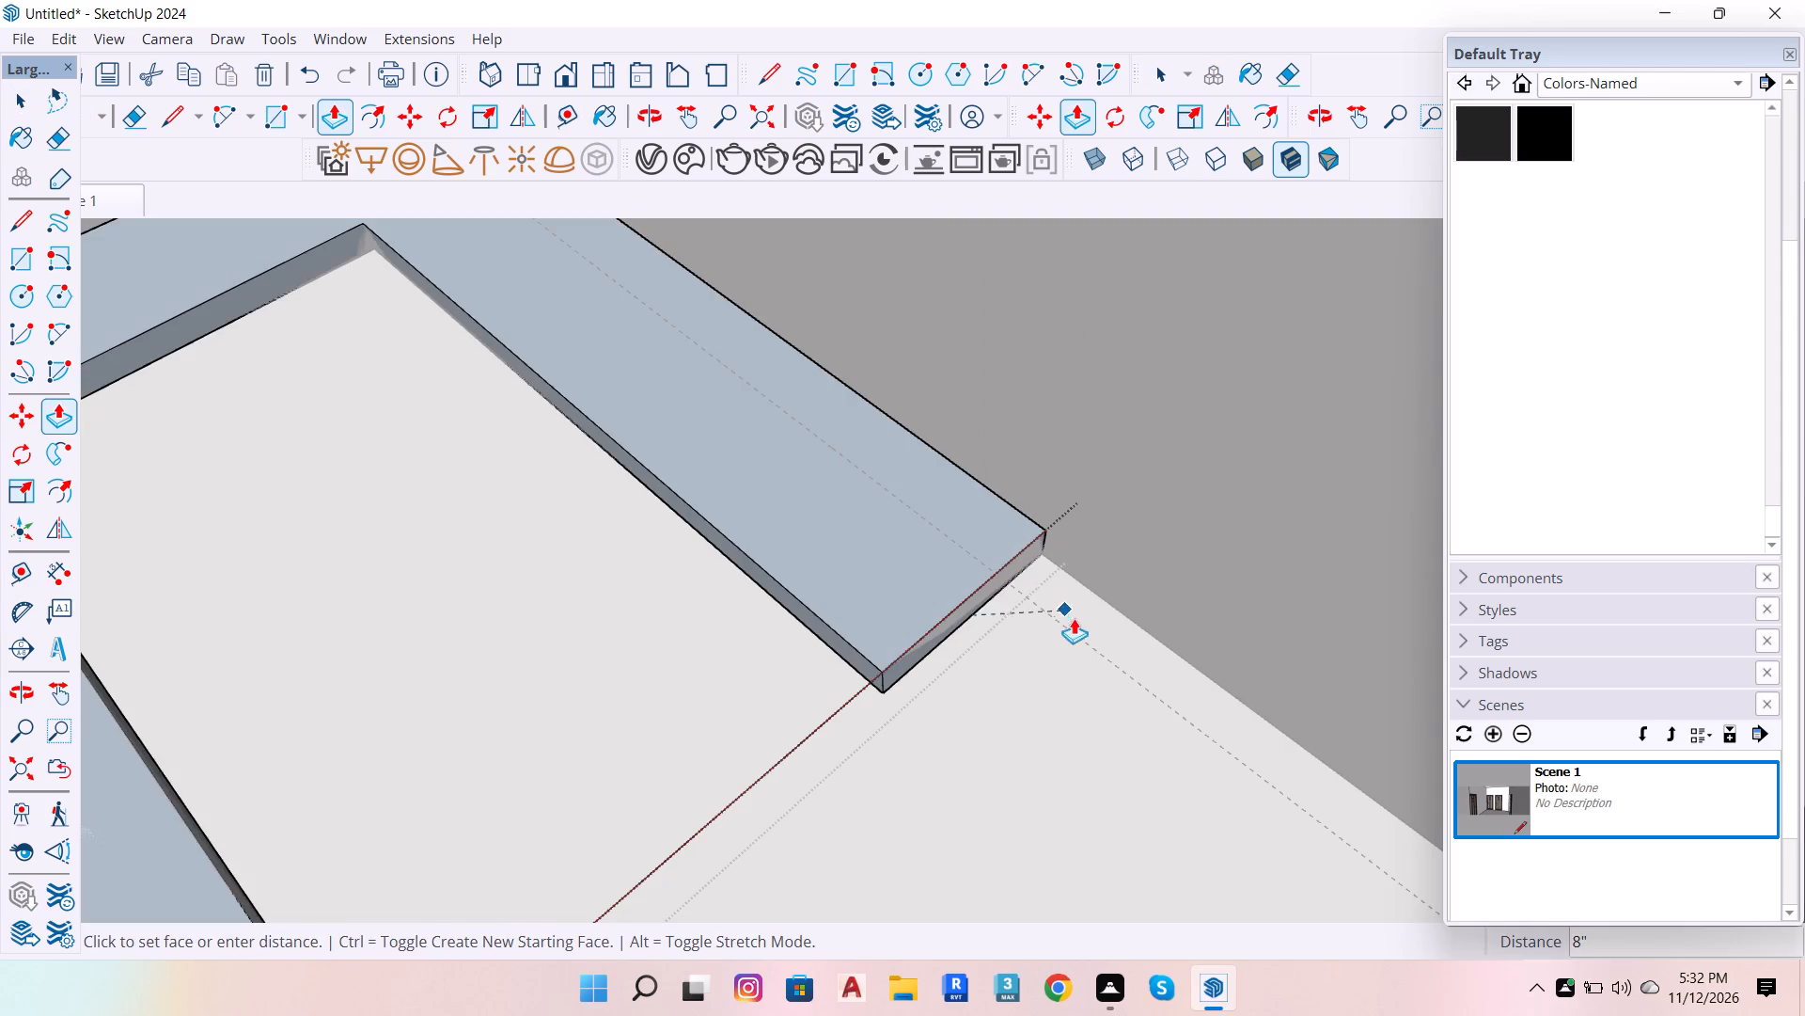
pyautogui.click(1008, 586)
pyautogui.scroll(-7, 1023, 657)
pyautogui.press('space')
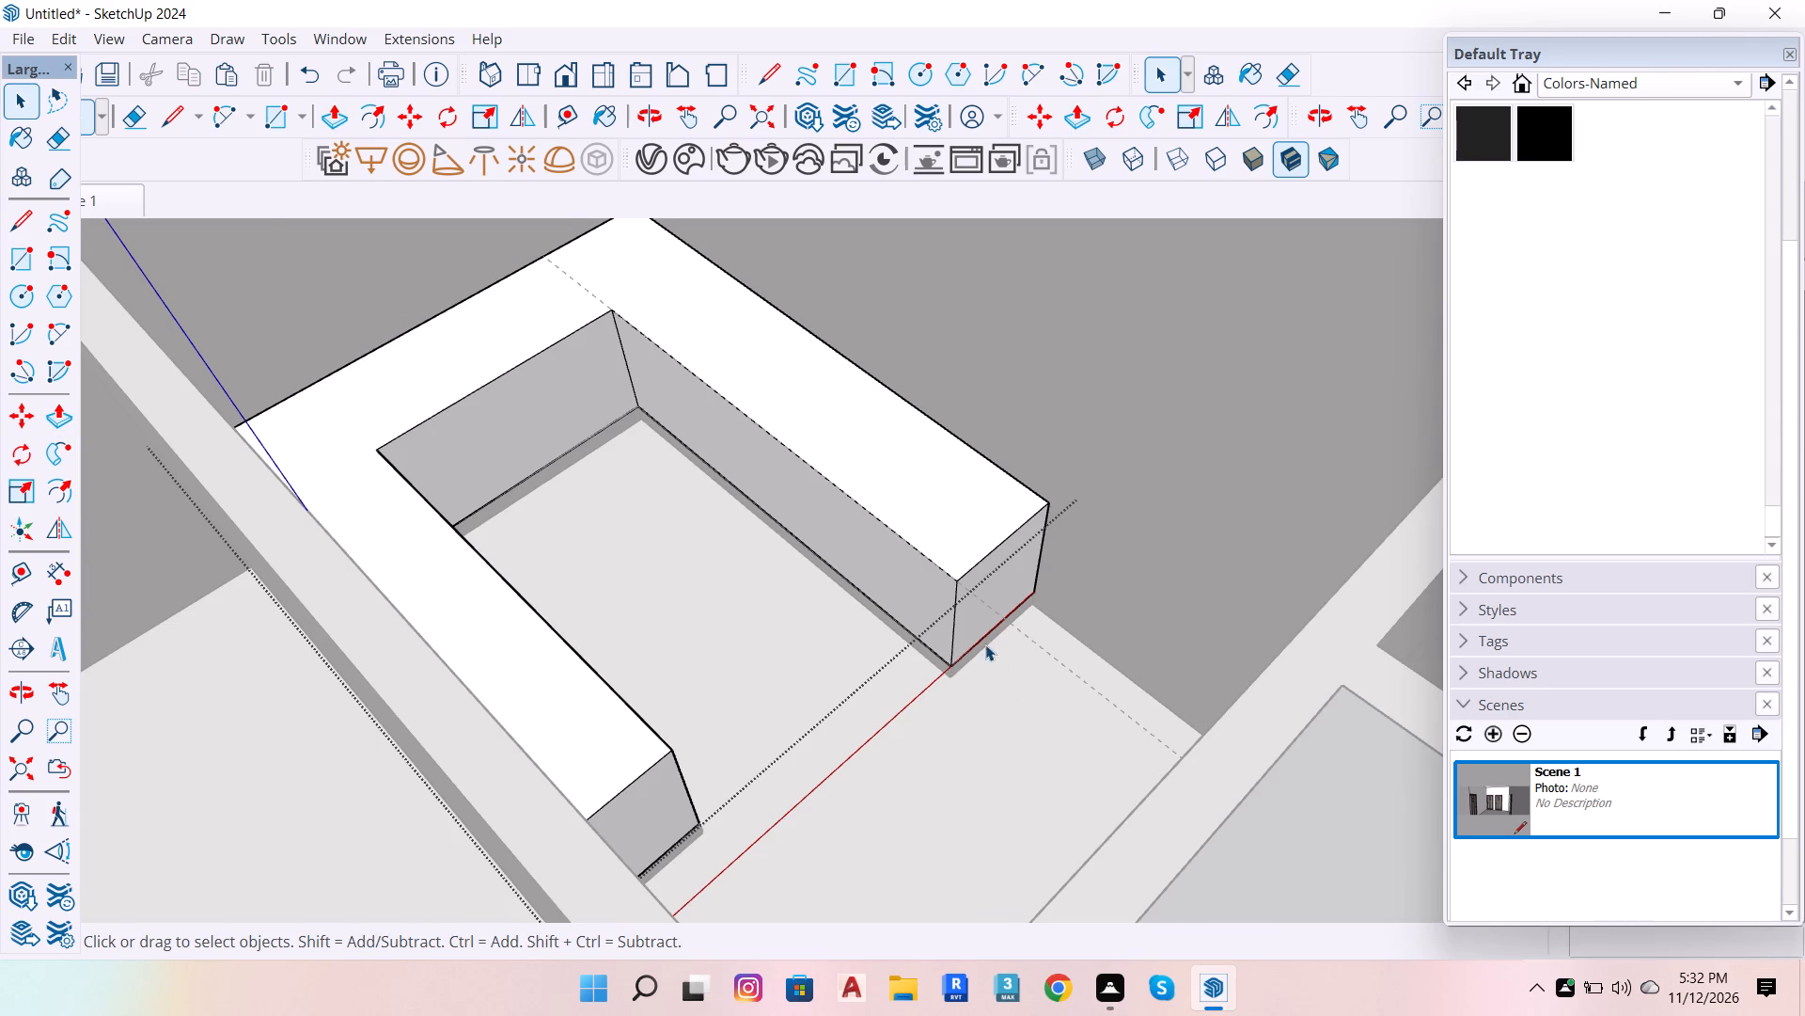
pyautogui.scroll(-13, 978, 656)
pyautogui.doubleClick(1138, 452)
pyautogui.scroll(5, 929, 627)
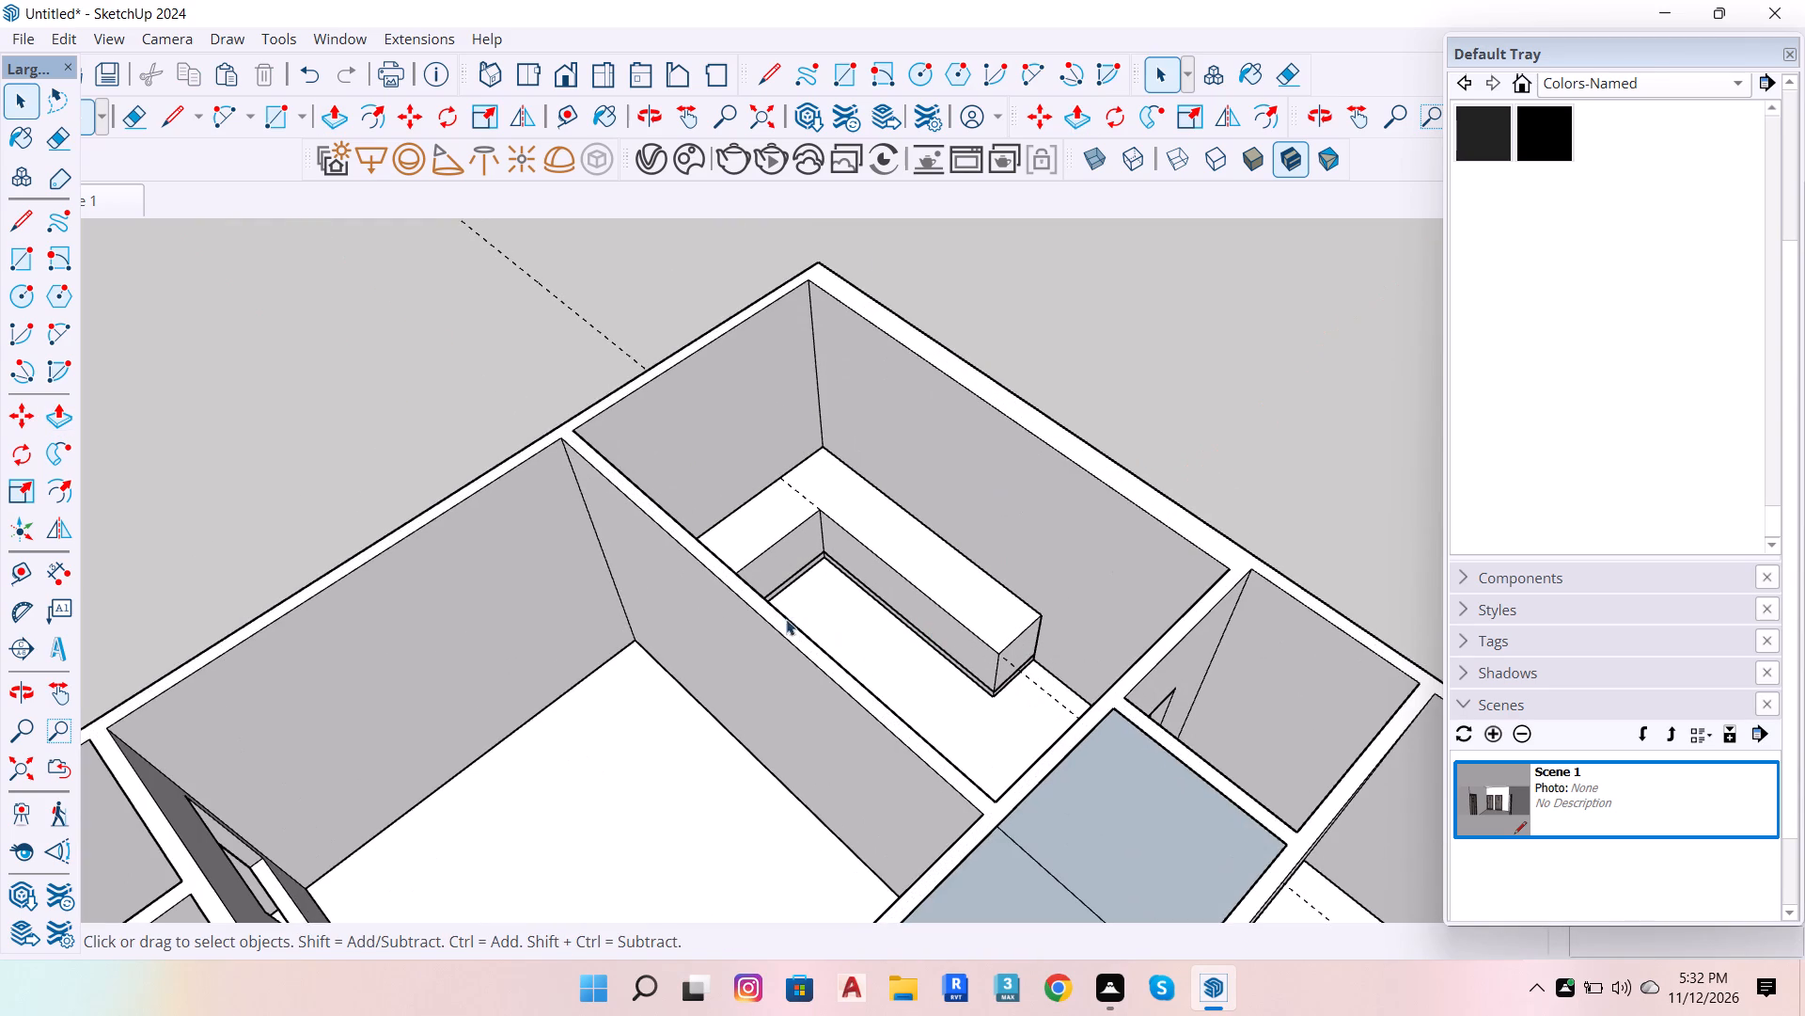
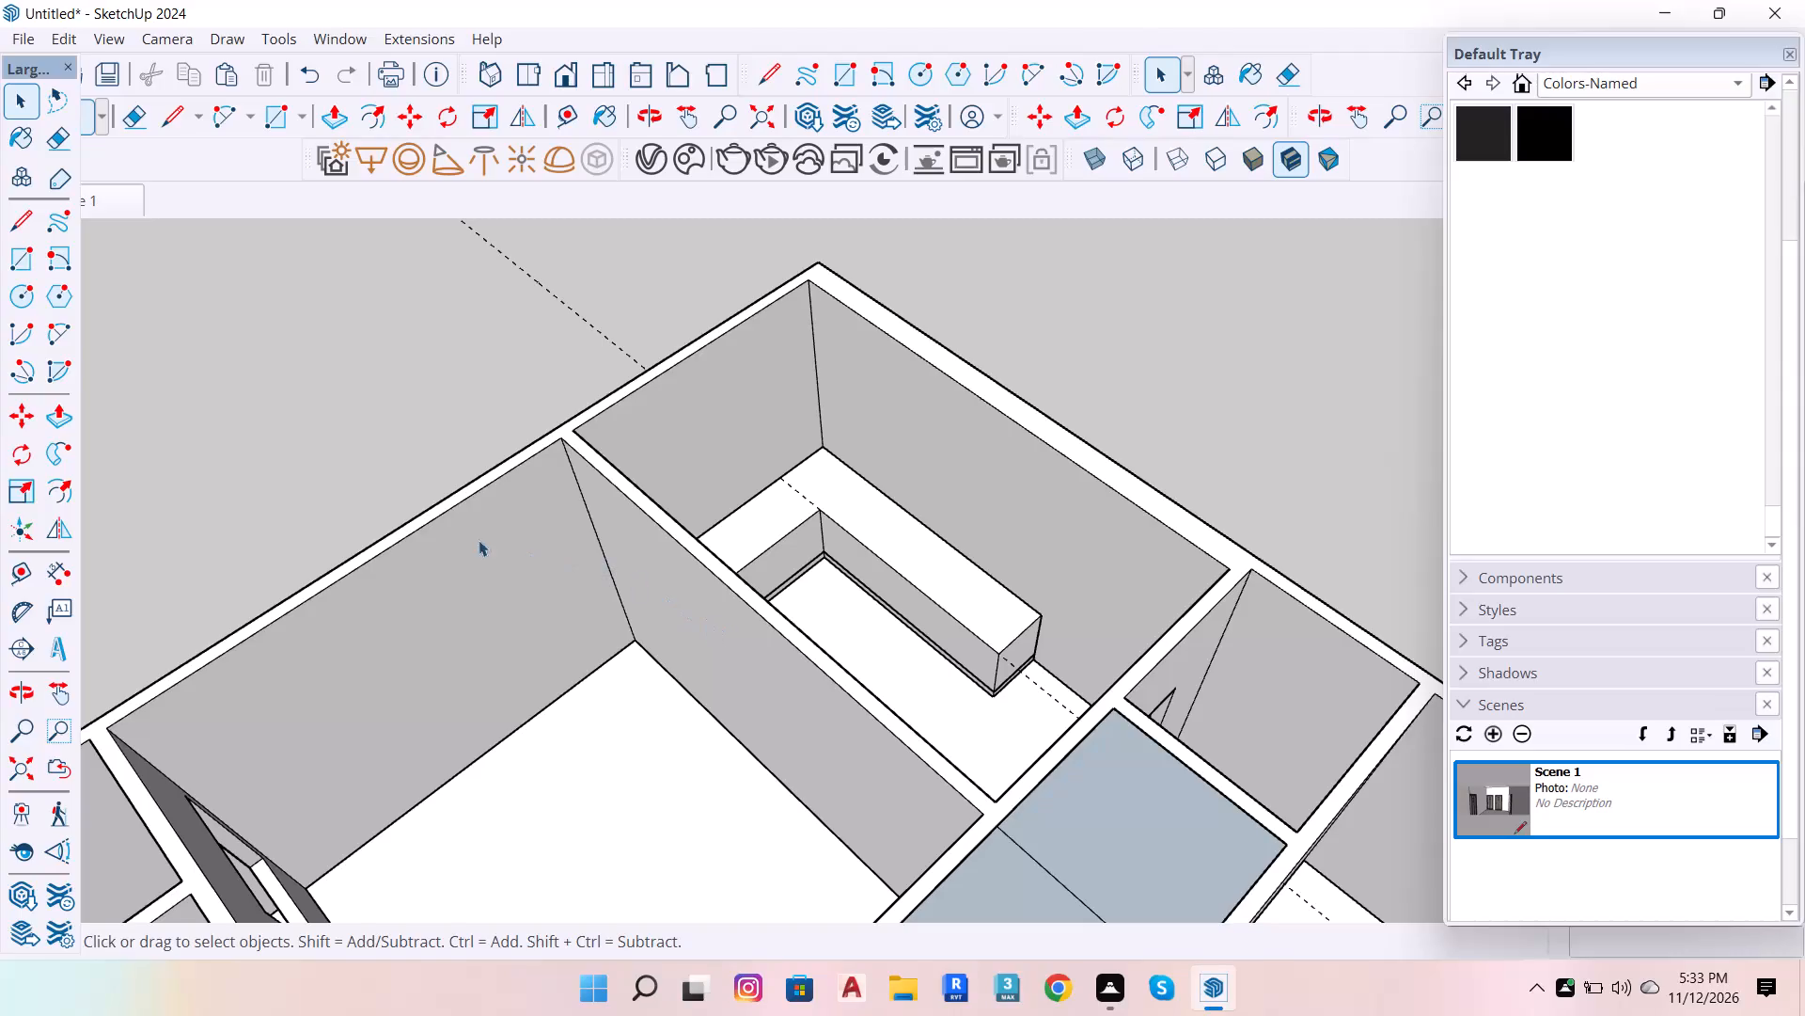
# Delete all guide lines from the model.
pyautogui.scroll(-8, 712, 386)
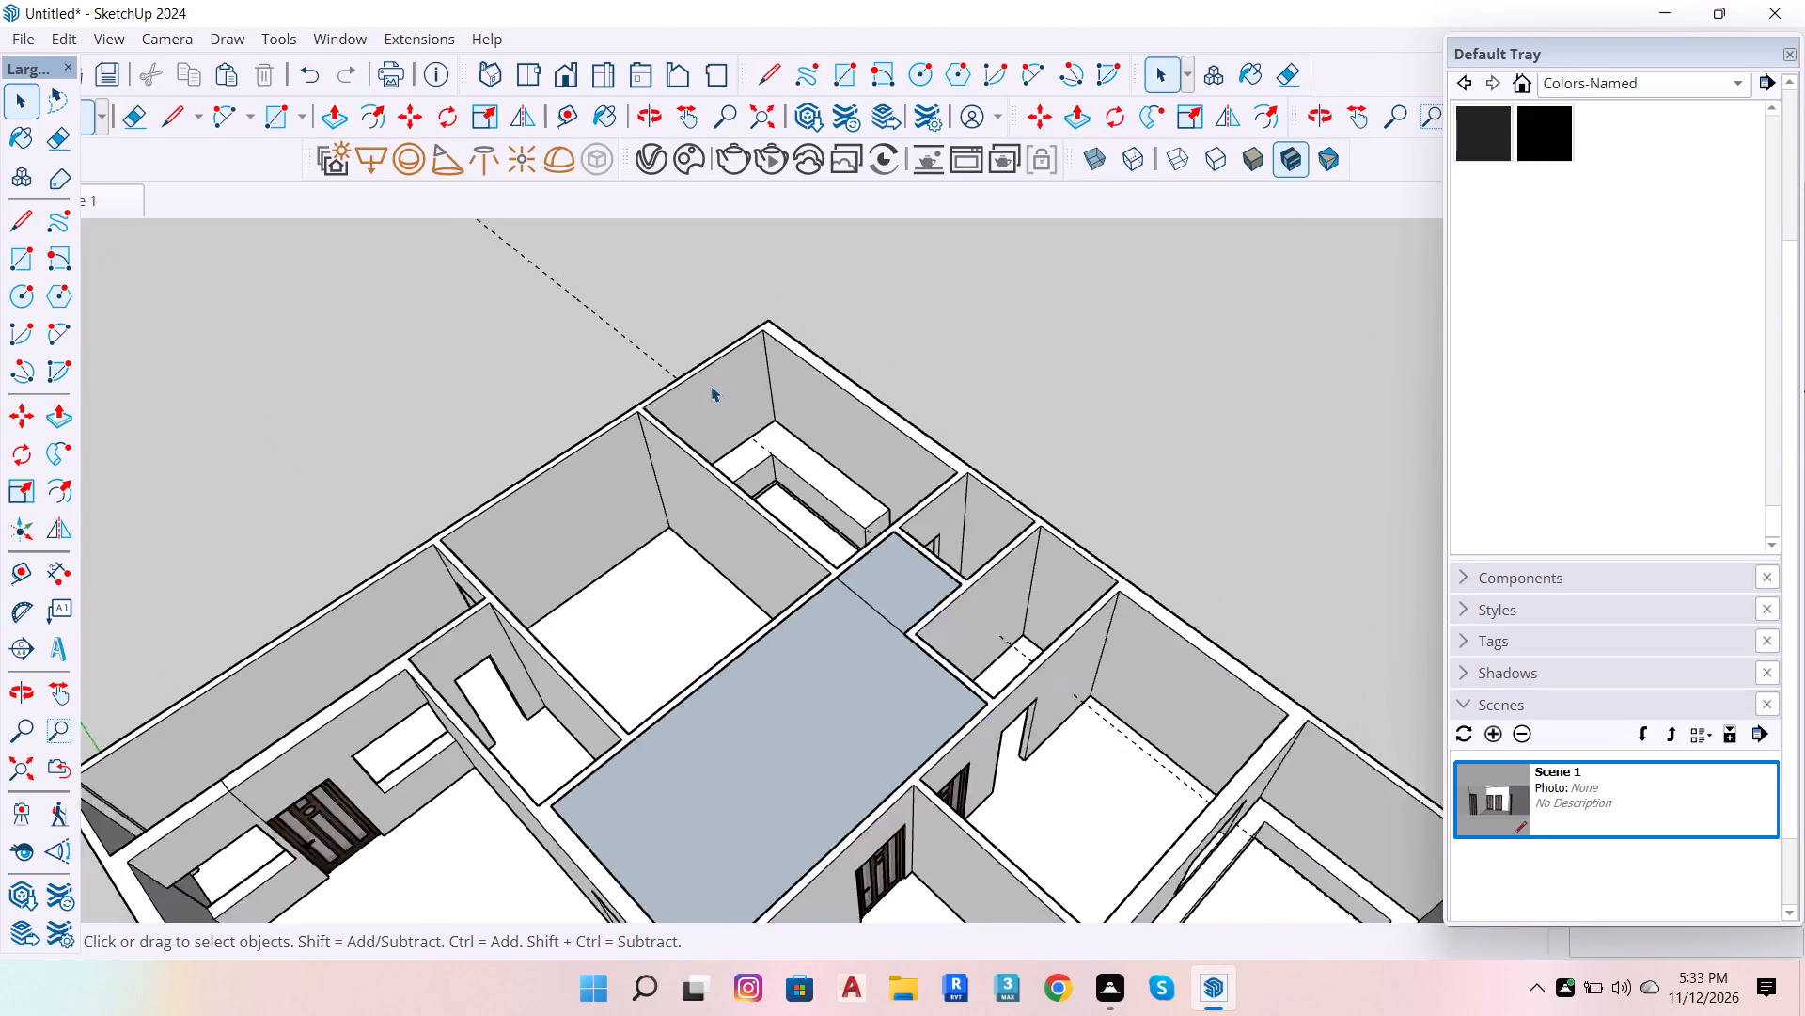
pyautogui.scroll(15, 907, 453)
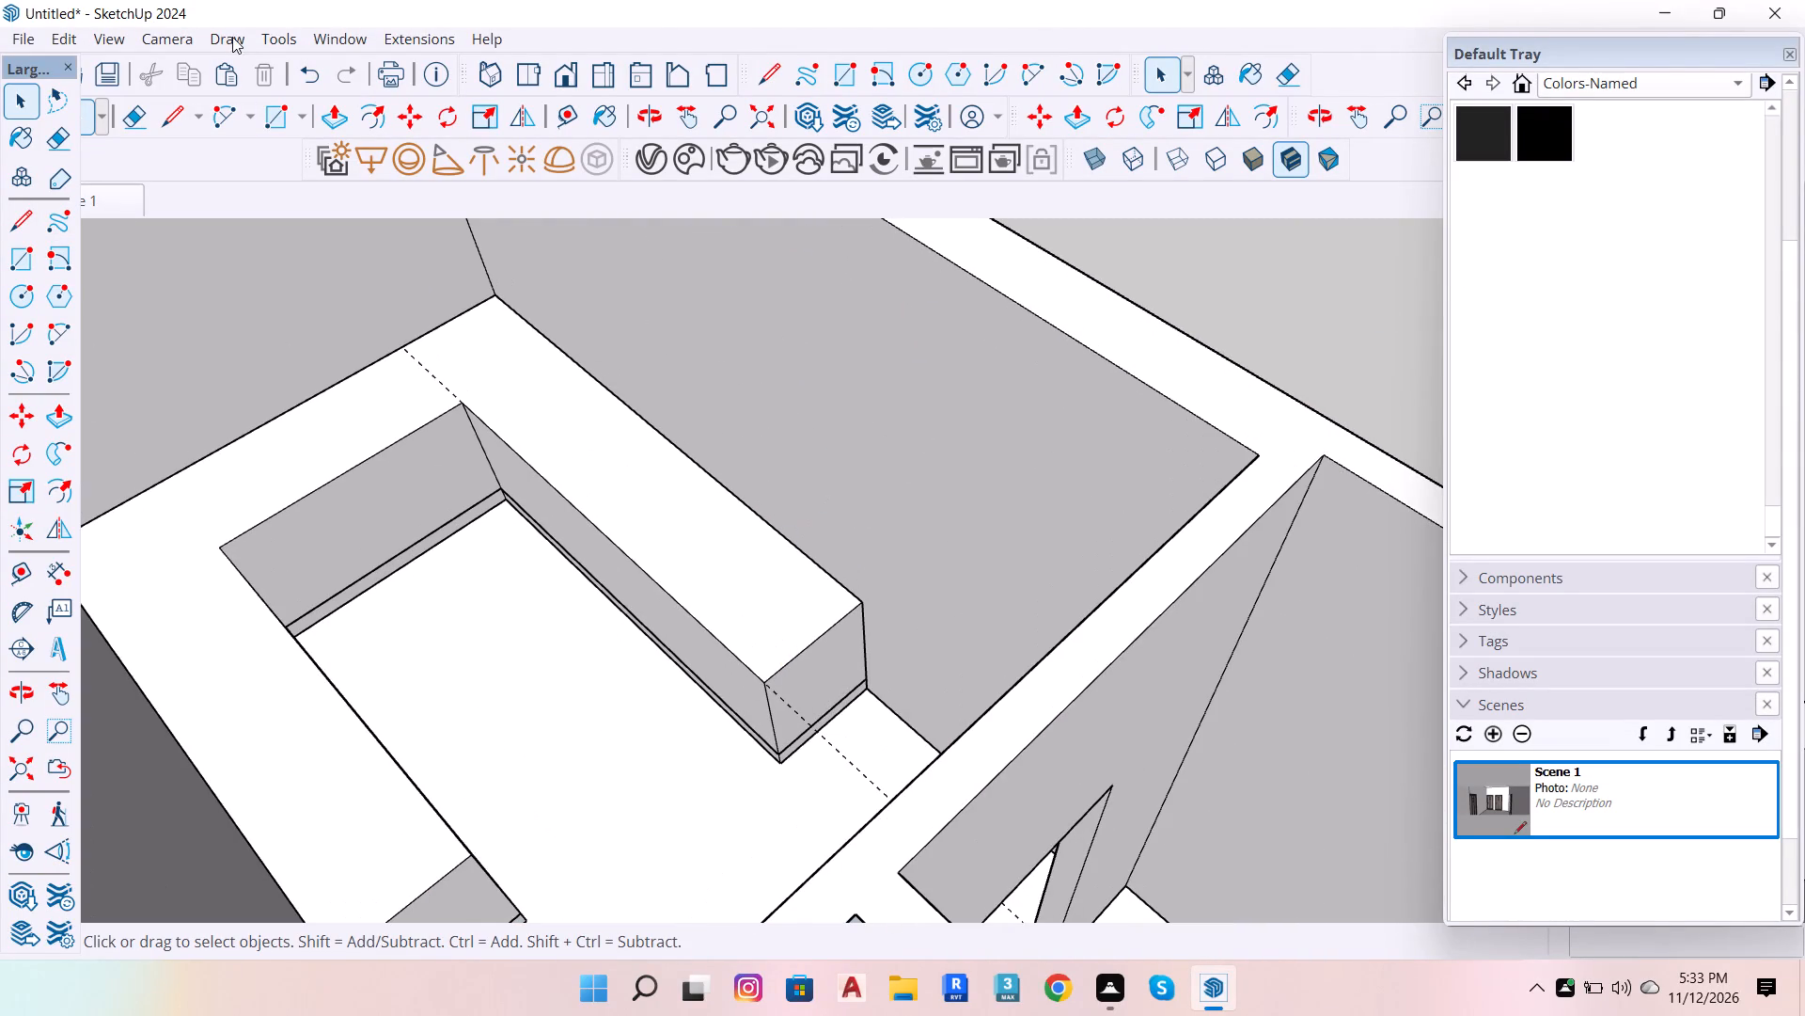
pyautogui.click(59, 40)
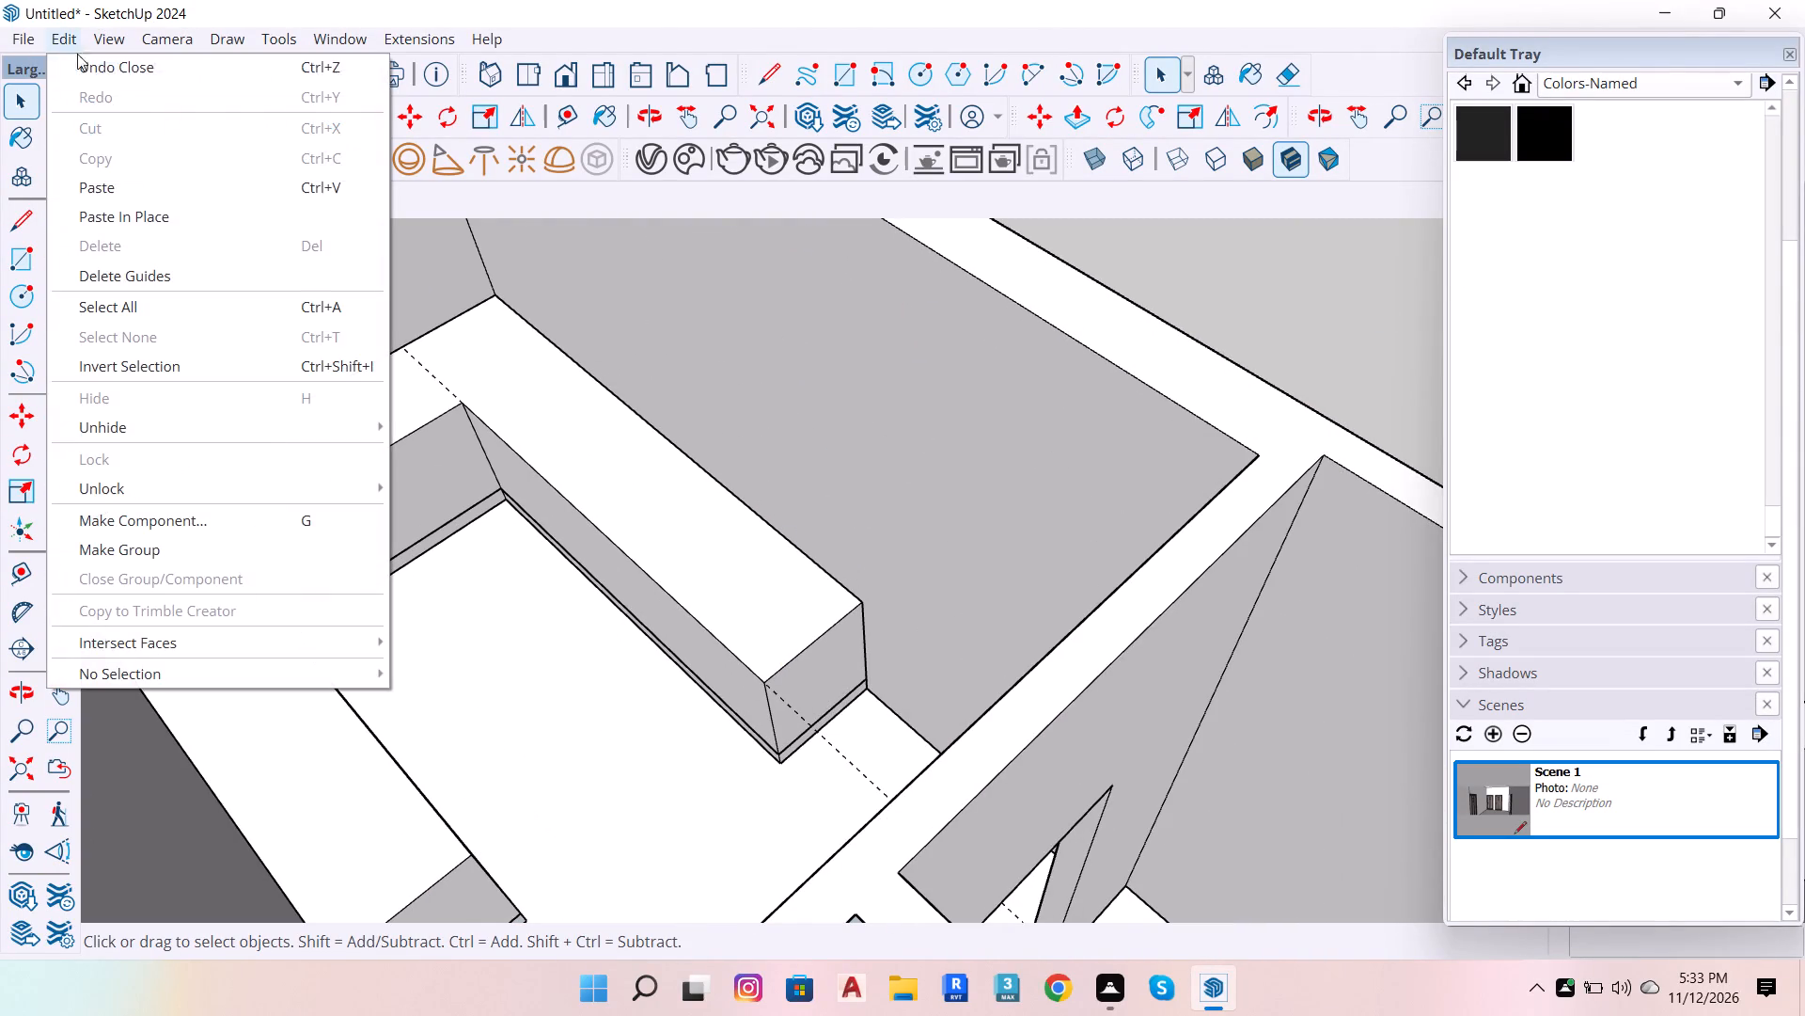
pyautogui.click(178, 277)
# Inside the upper U-shaped counter group, offset the outline of the long arm's inner face 1" inward.
pyautogui.scroll(8, 526, 475)
pyautogui.scroll(-4, 662, 371)
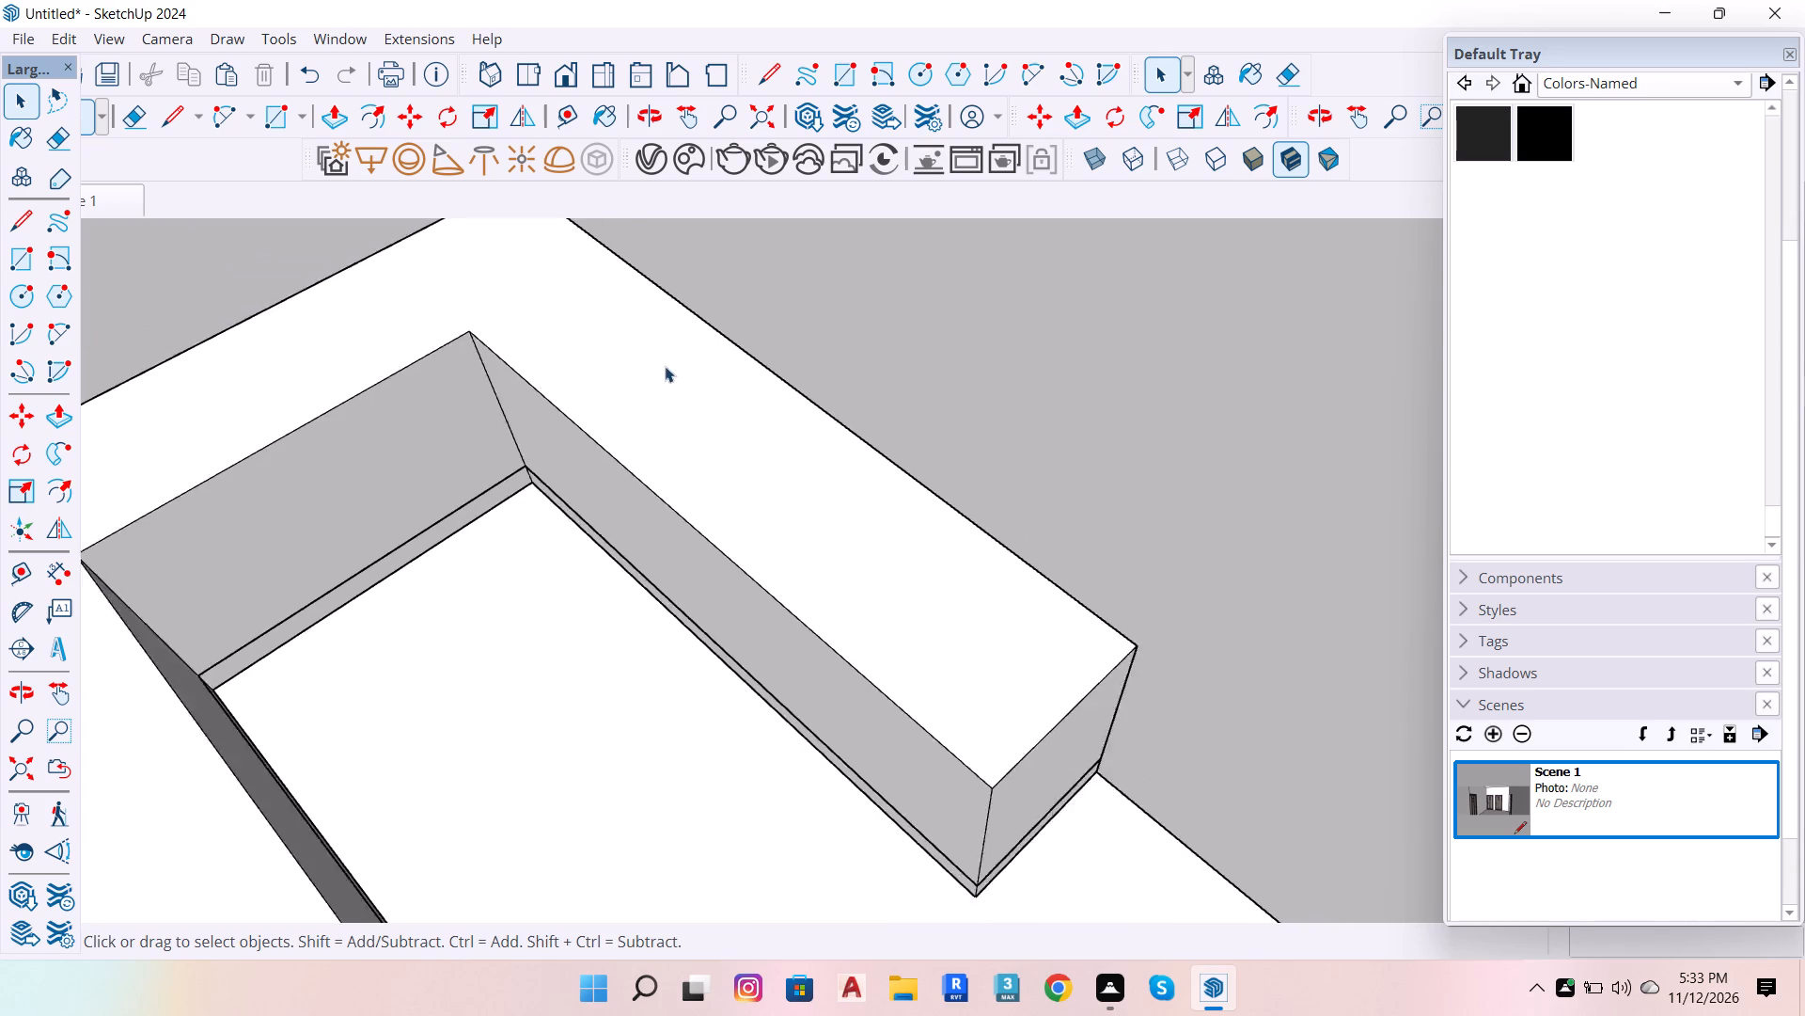
pyautogui.scroll(-4, 665, 366)
pyautogui.click(642, 130)
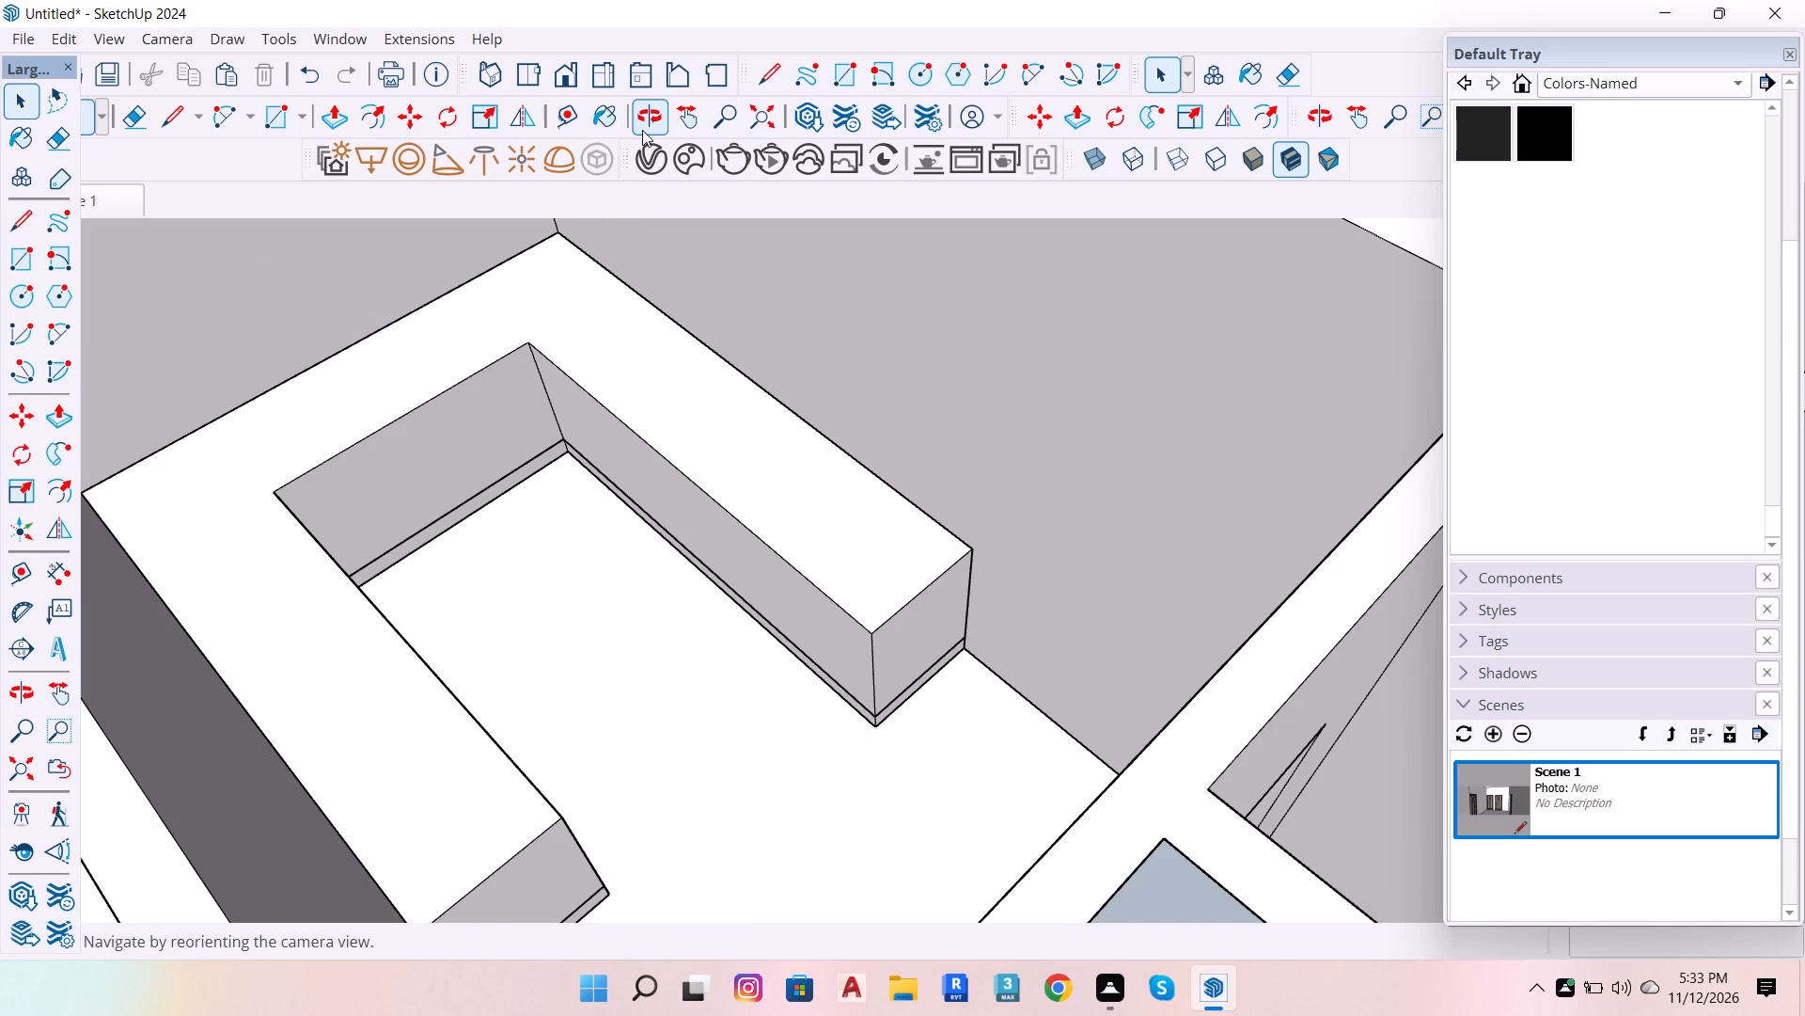
pyautogui.moveTo(607, 437); pyautogui.dragTo(779, 437)
pyautogui.scroll(7, 767, 558)
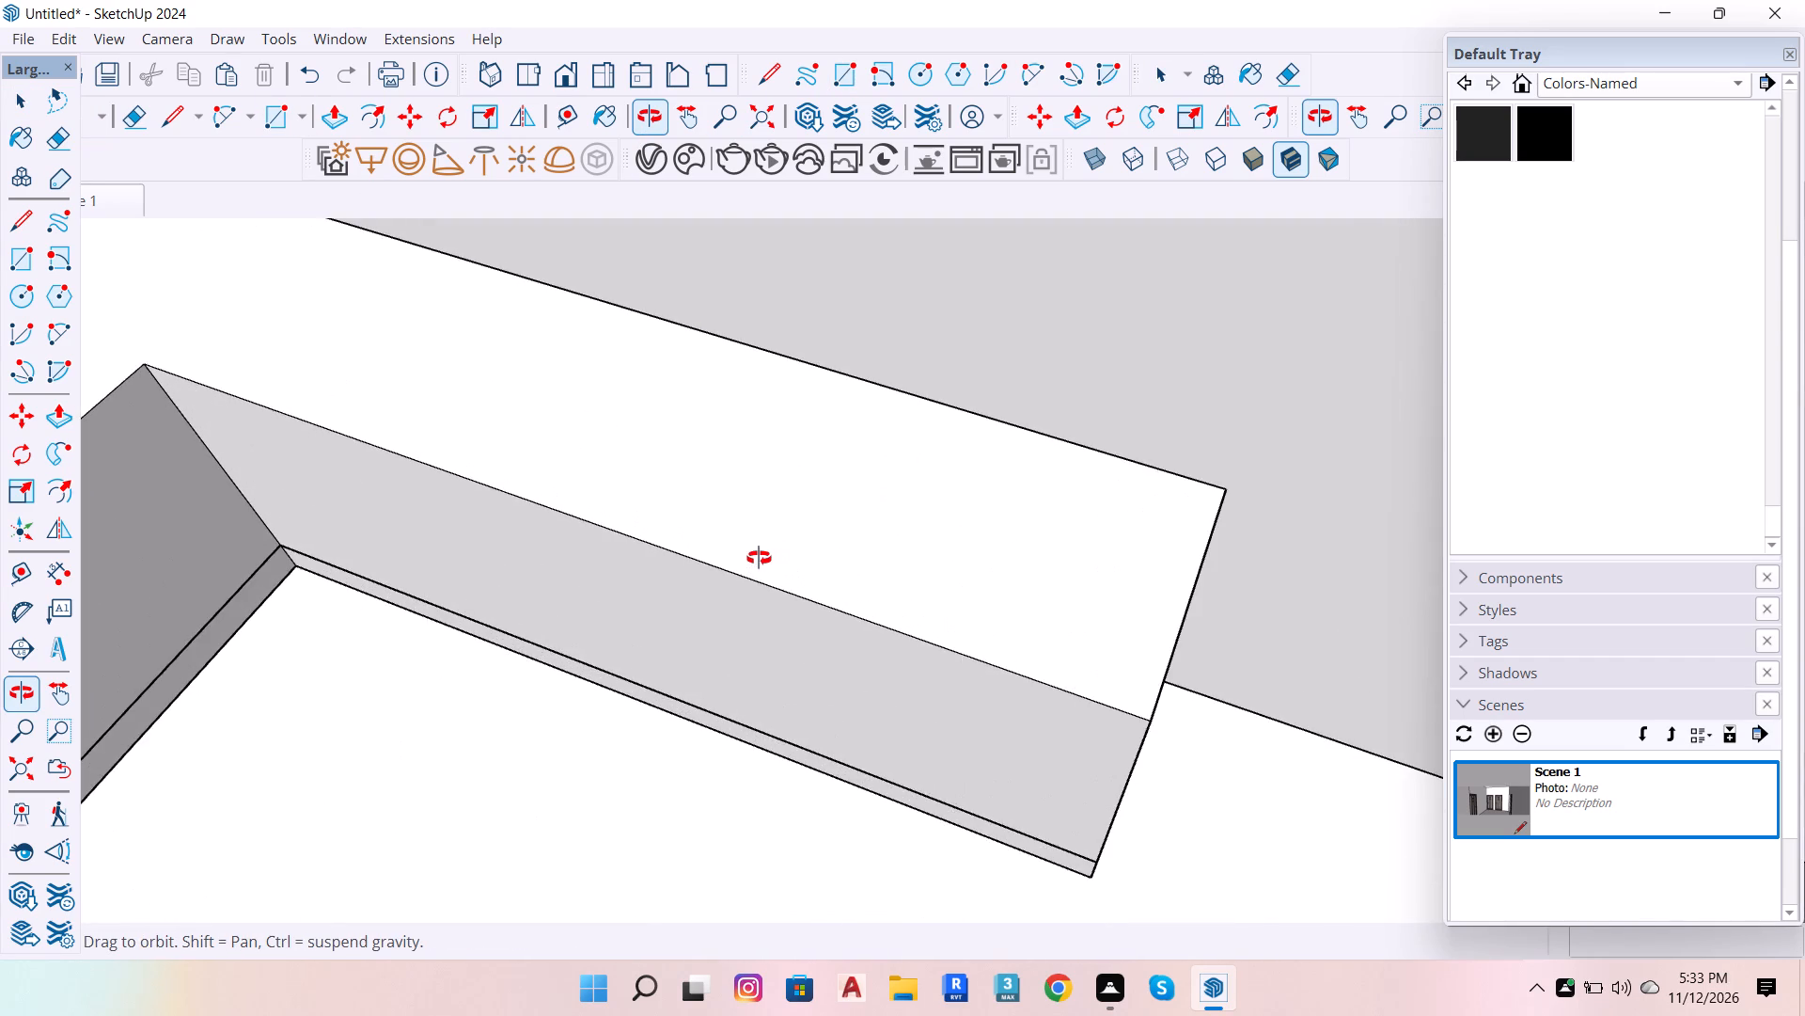
pyautogui.moveTo(718, 571); pyautogui.dragTo(730, 446)
pyautogui.scroll(3, 641, 563)
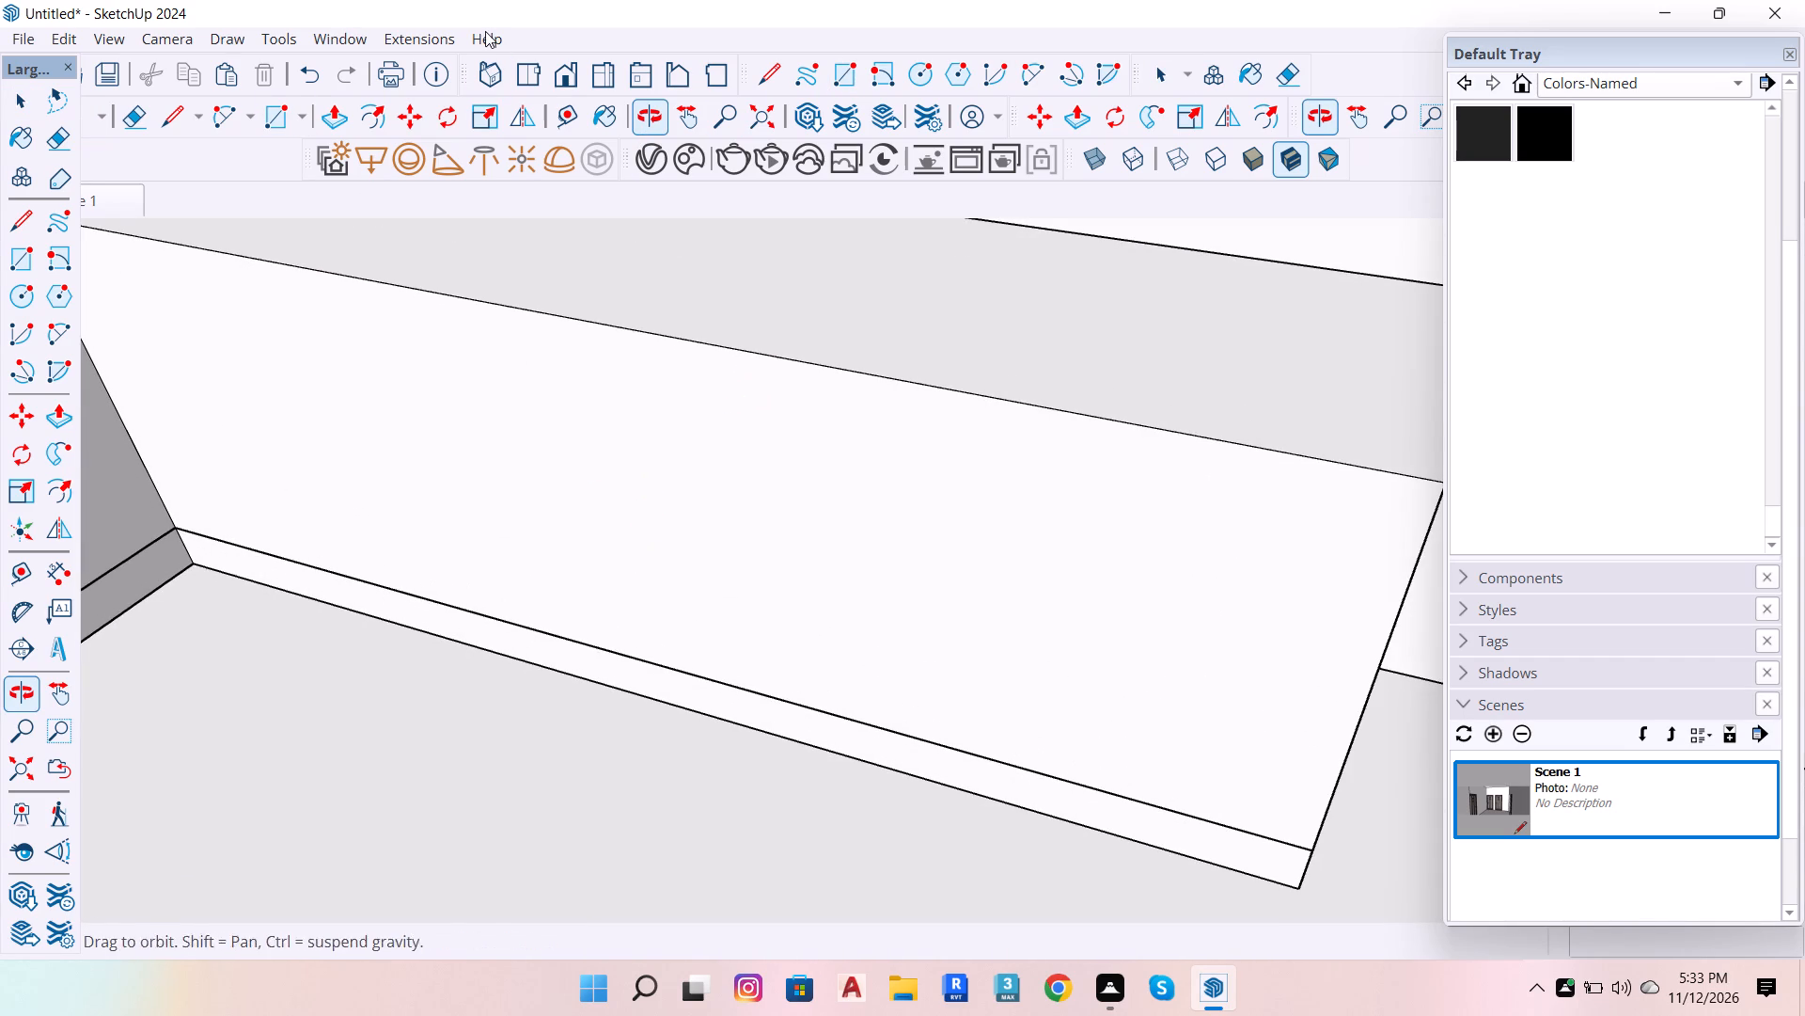
pyautogui.click(372, 116)
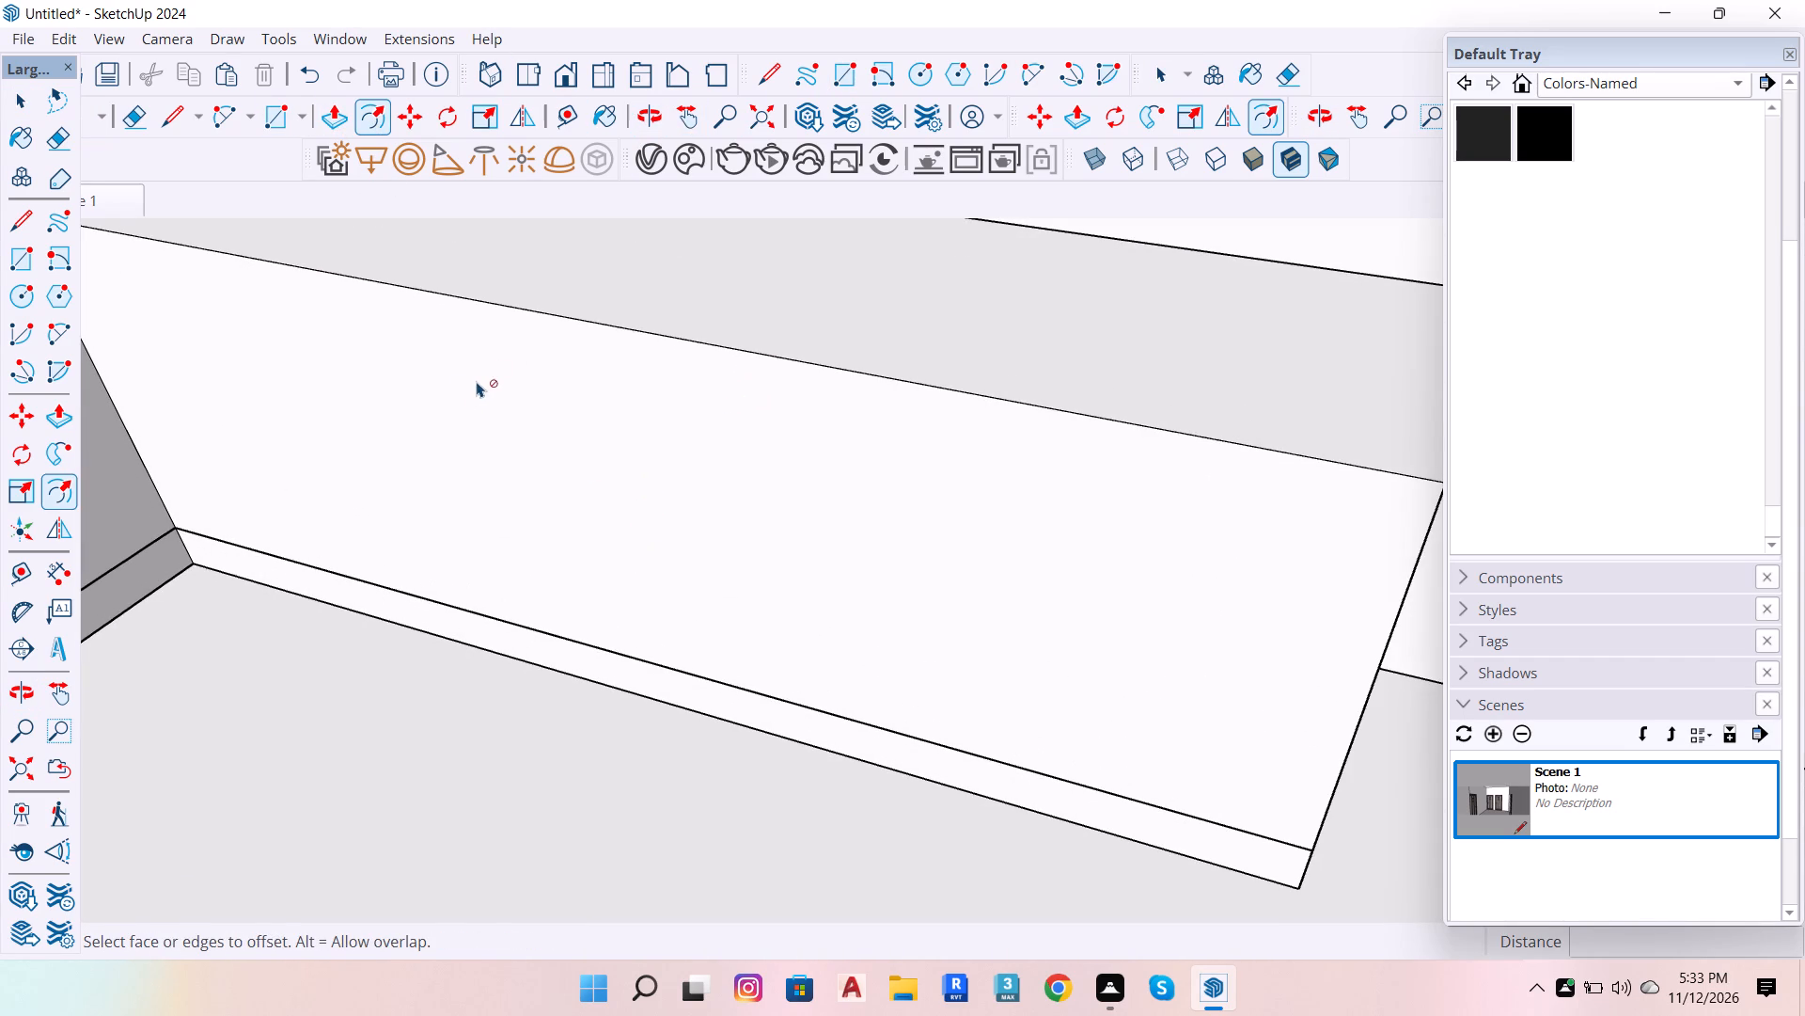
pyautogui.tripleClick(489, 317)
pyautogui.click(35, 102)
pyautogui.doubleClick(554, 409)
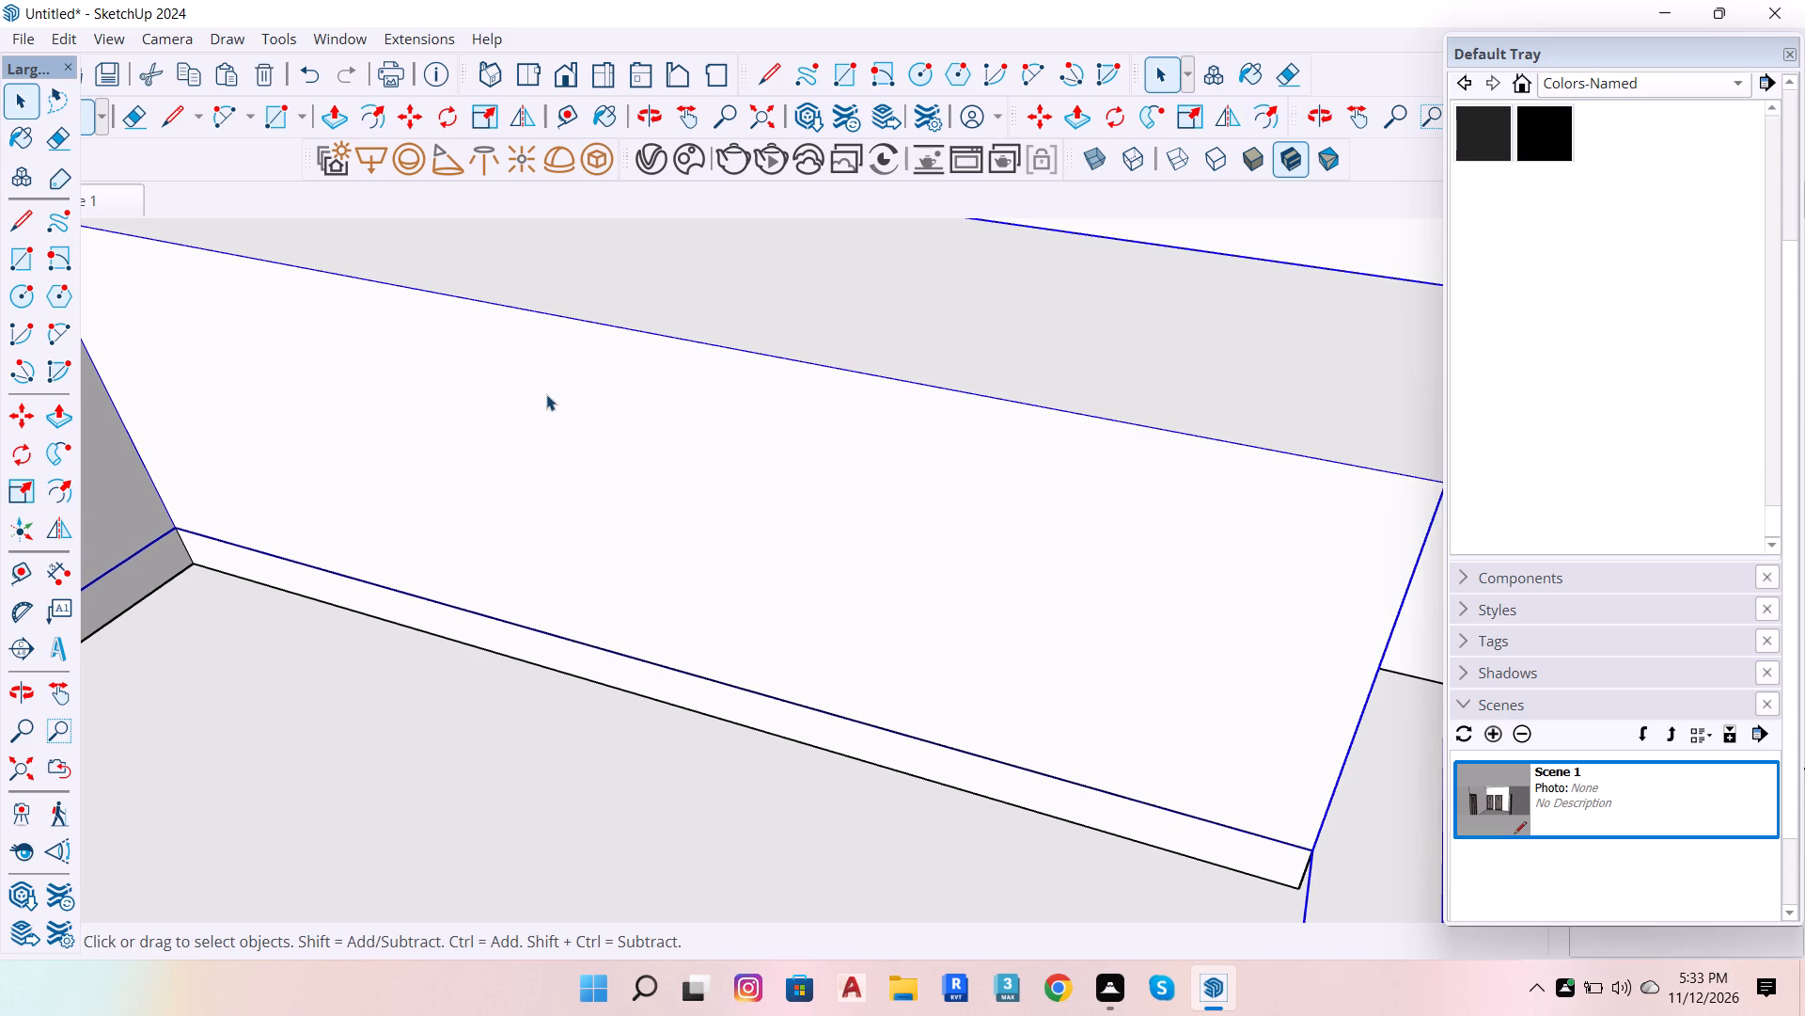
pyautogui.doubleClick(539, 387)
pyautogui.doubleClick(512, 339)
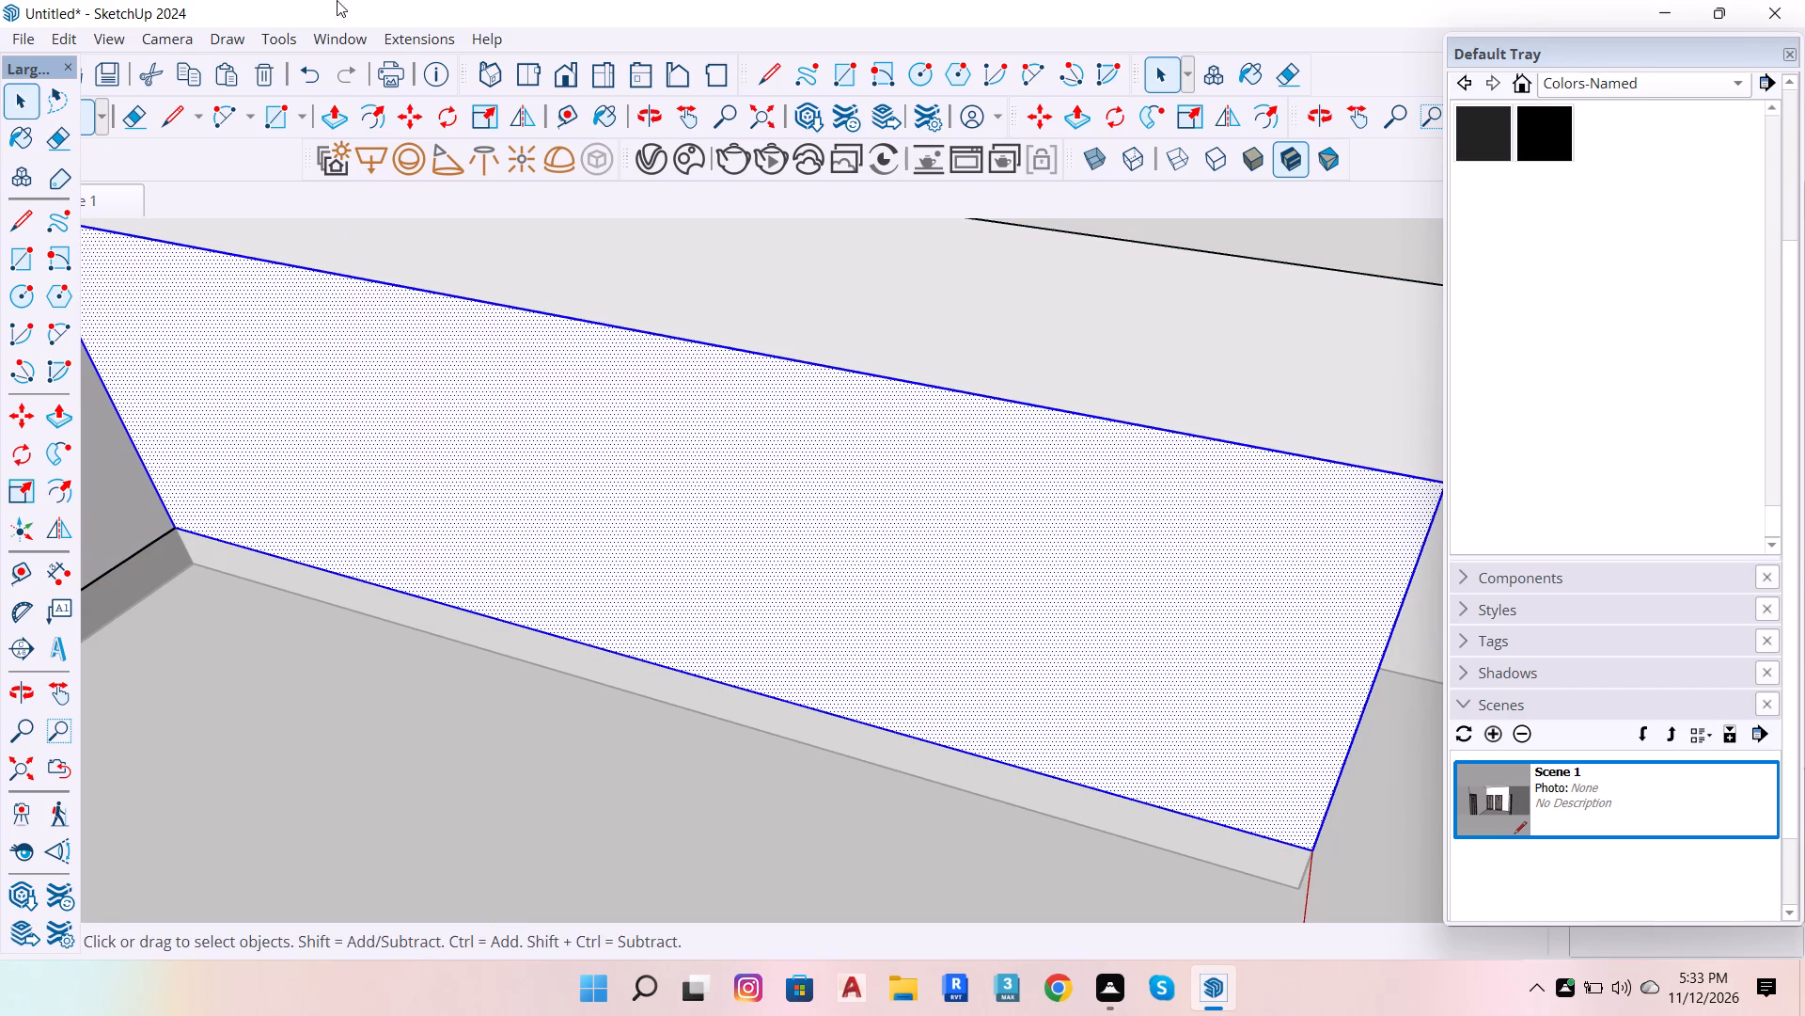
pyautogui.click(366, 122)
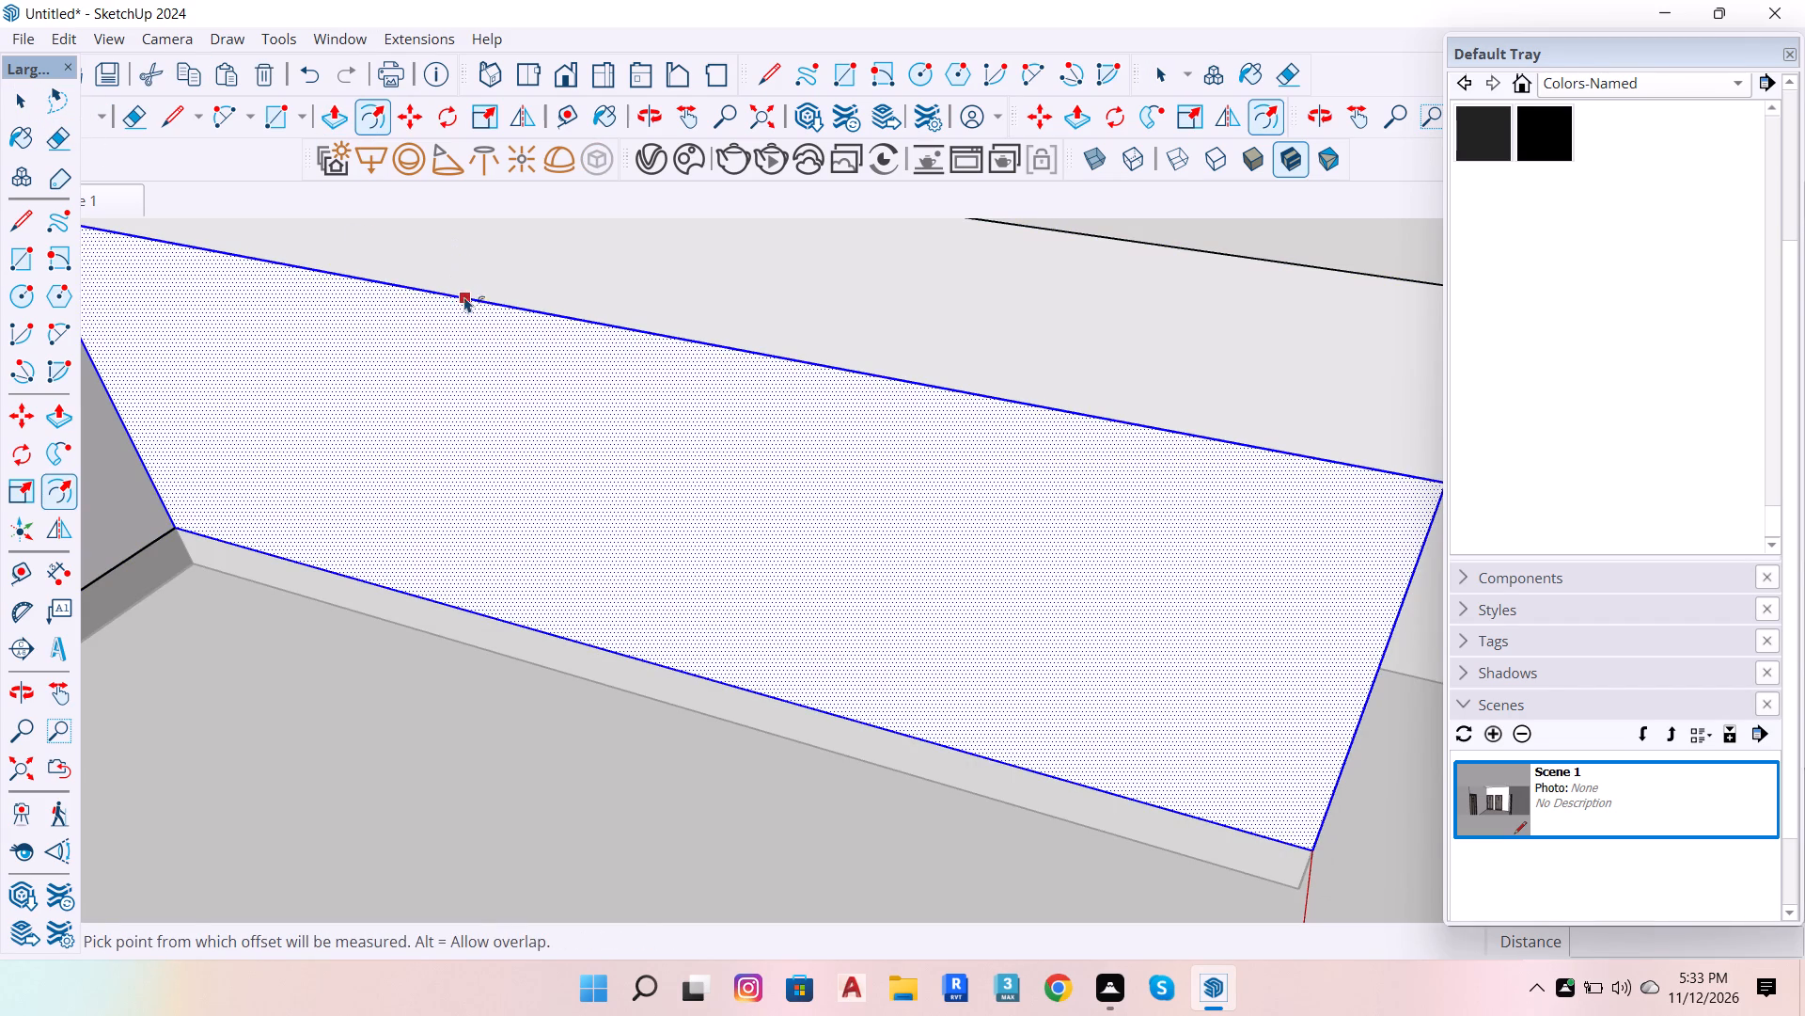
pyautogui.click(464, 300)
pyautogui.press('1')
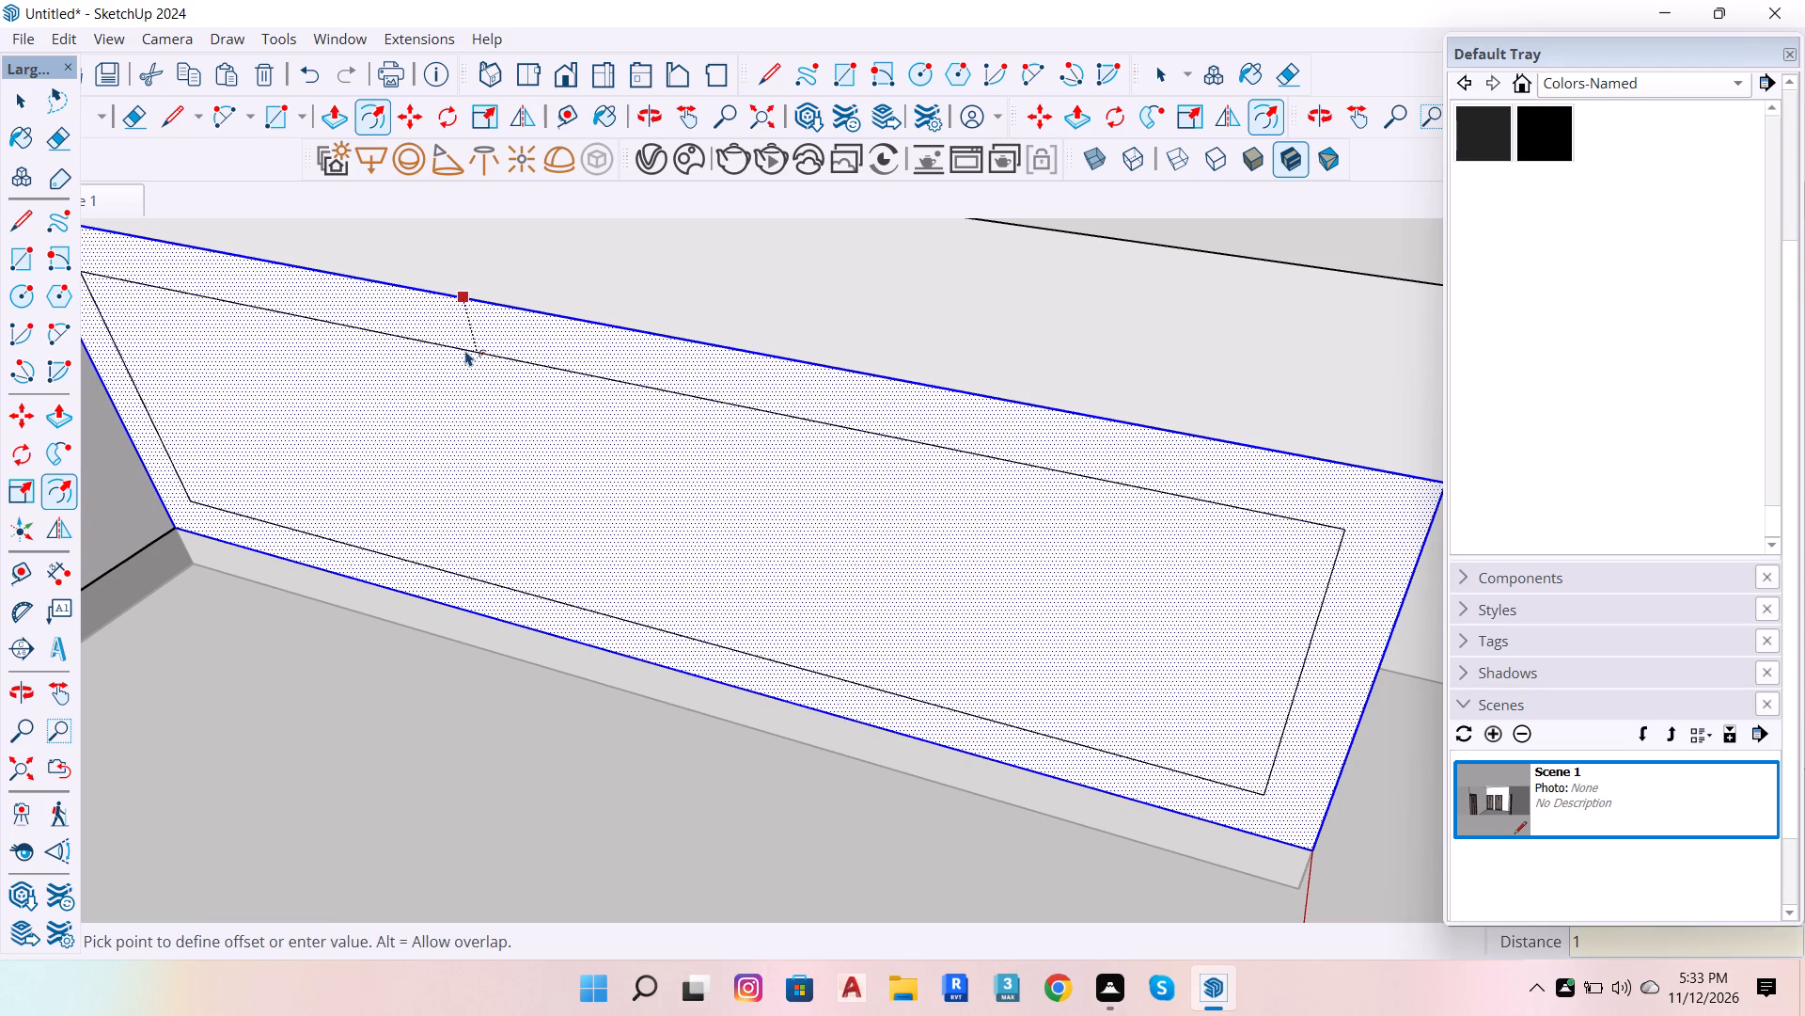
pyautogui.press('Return')
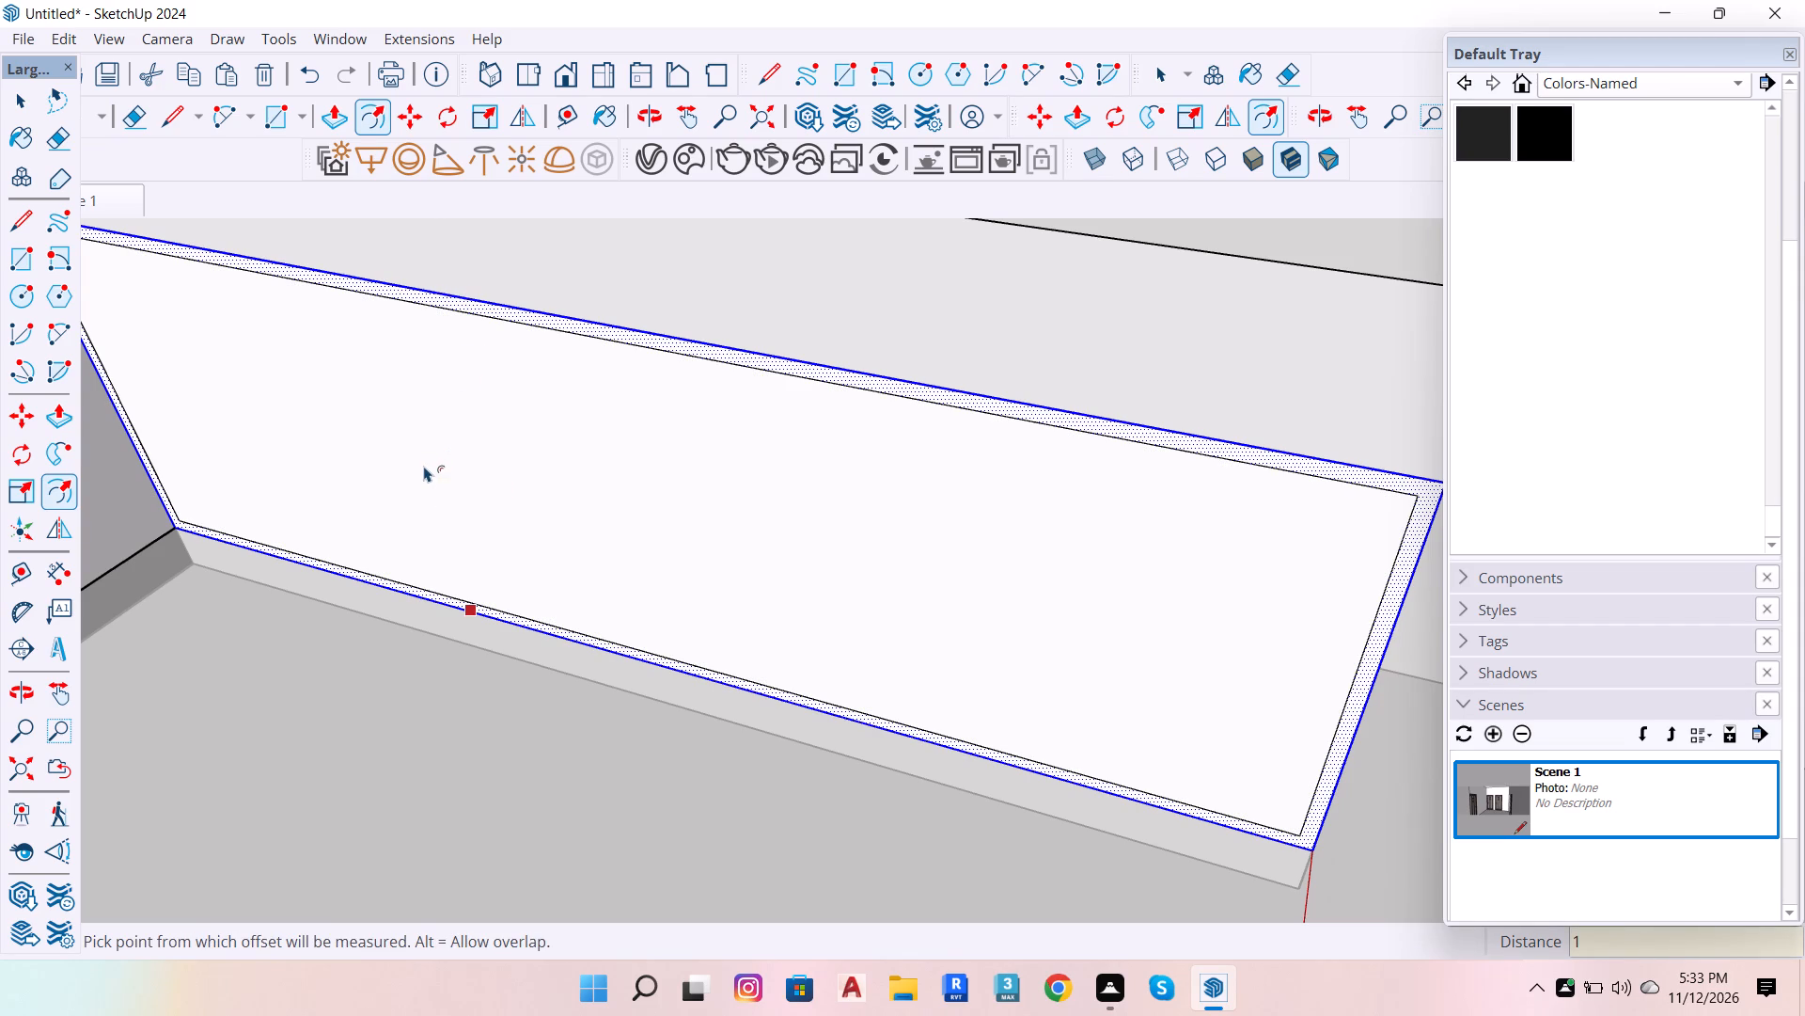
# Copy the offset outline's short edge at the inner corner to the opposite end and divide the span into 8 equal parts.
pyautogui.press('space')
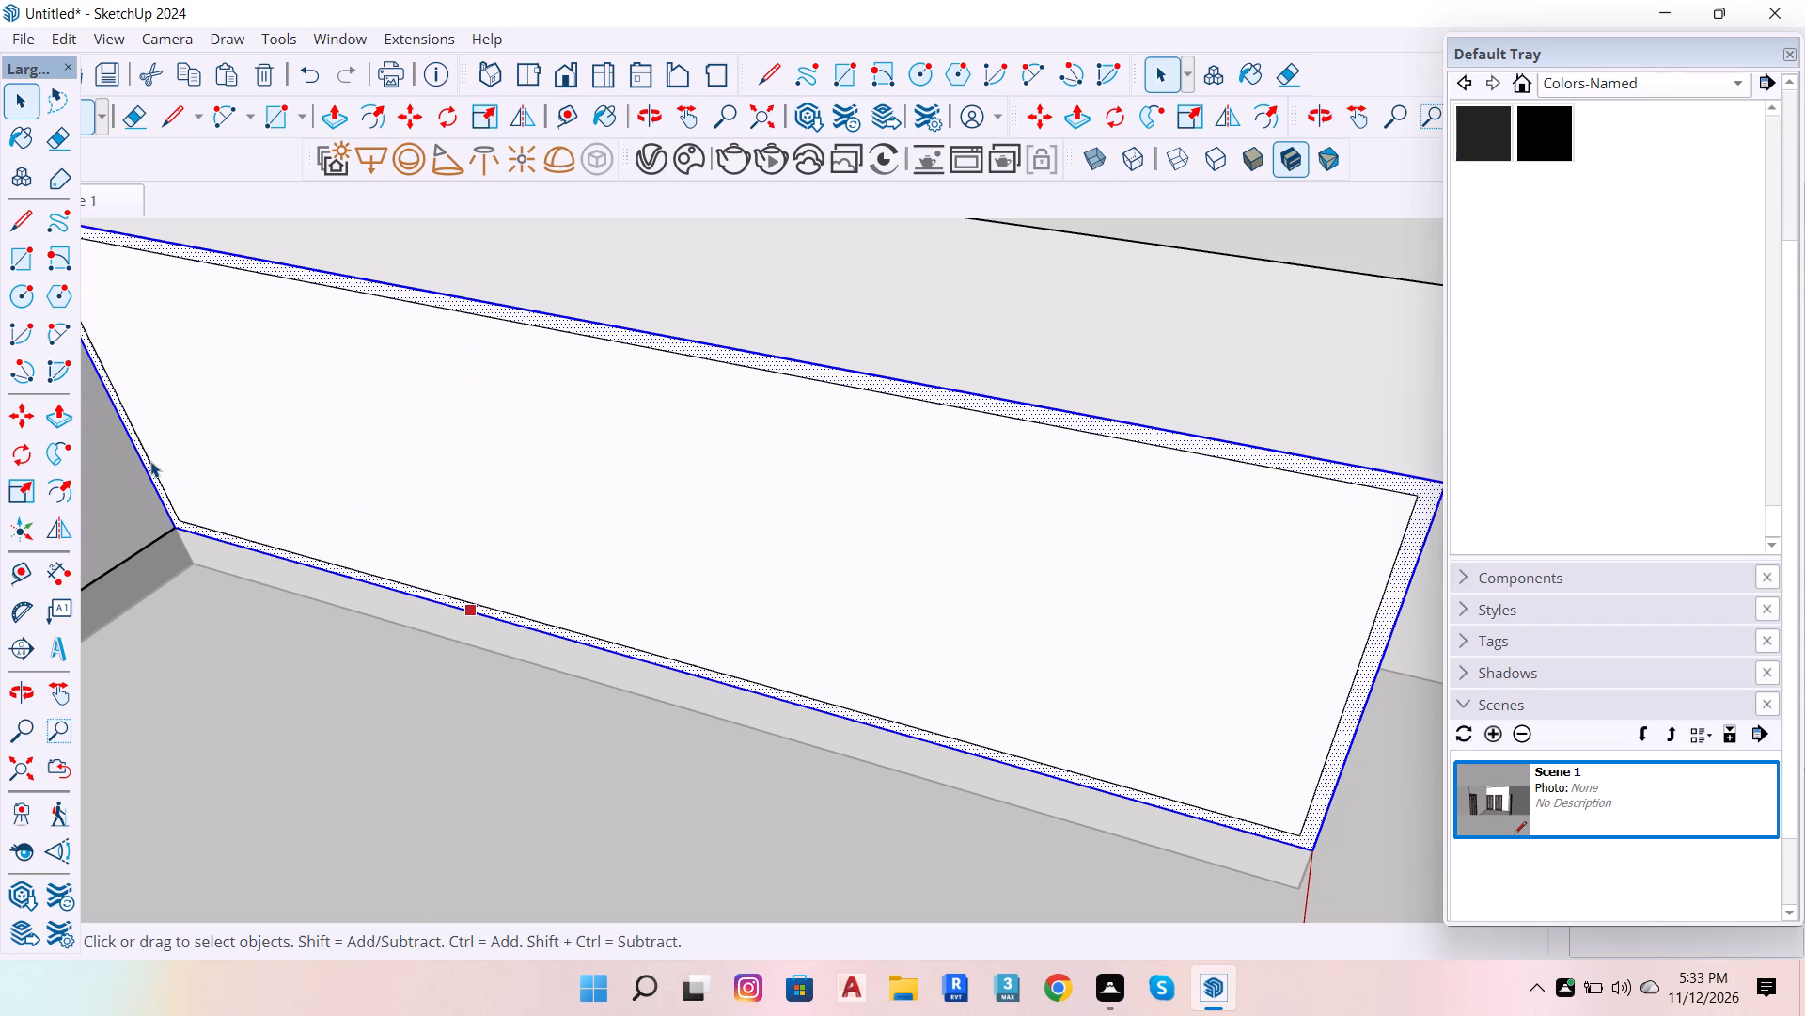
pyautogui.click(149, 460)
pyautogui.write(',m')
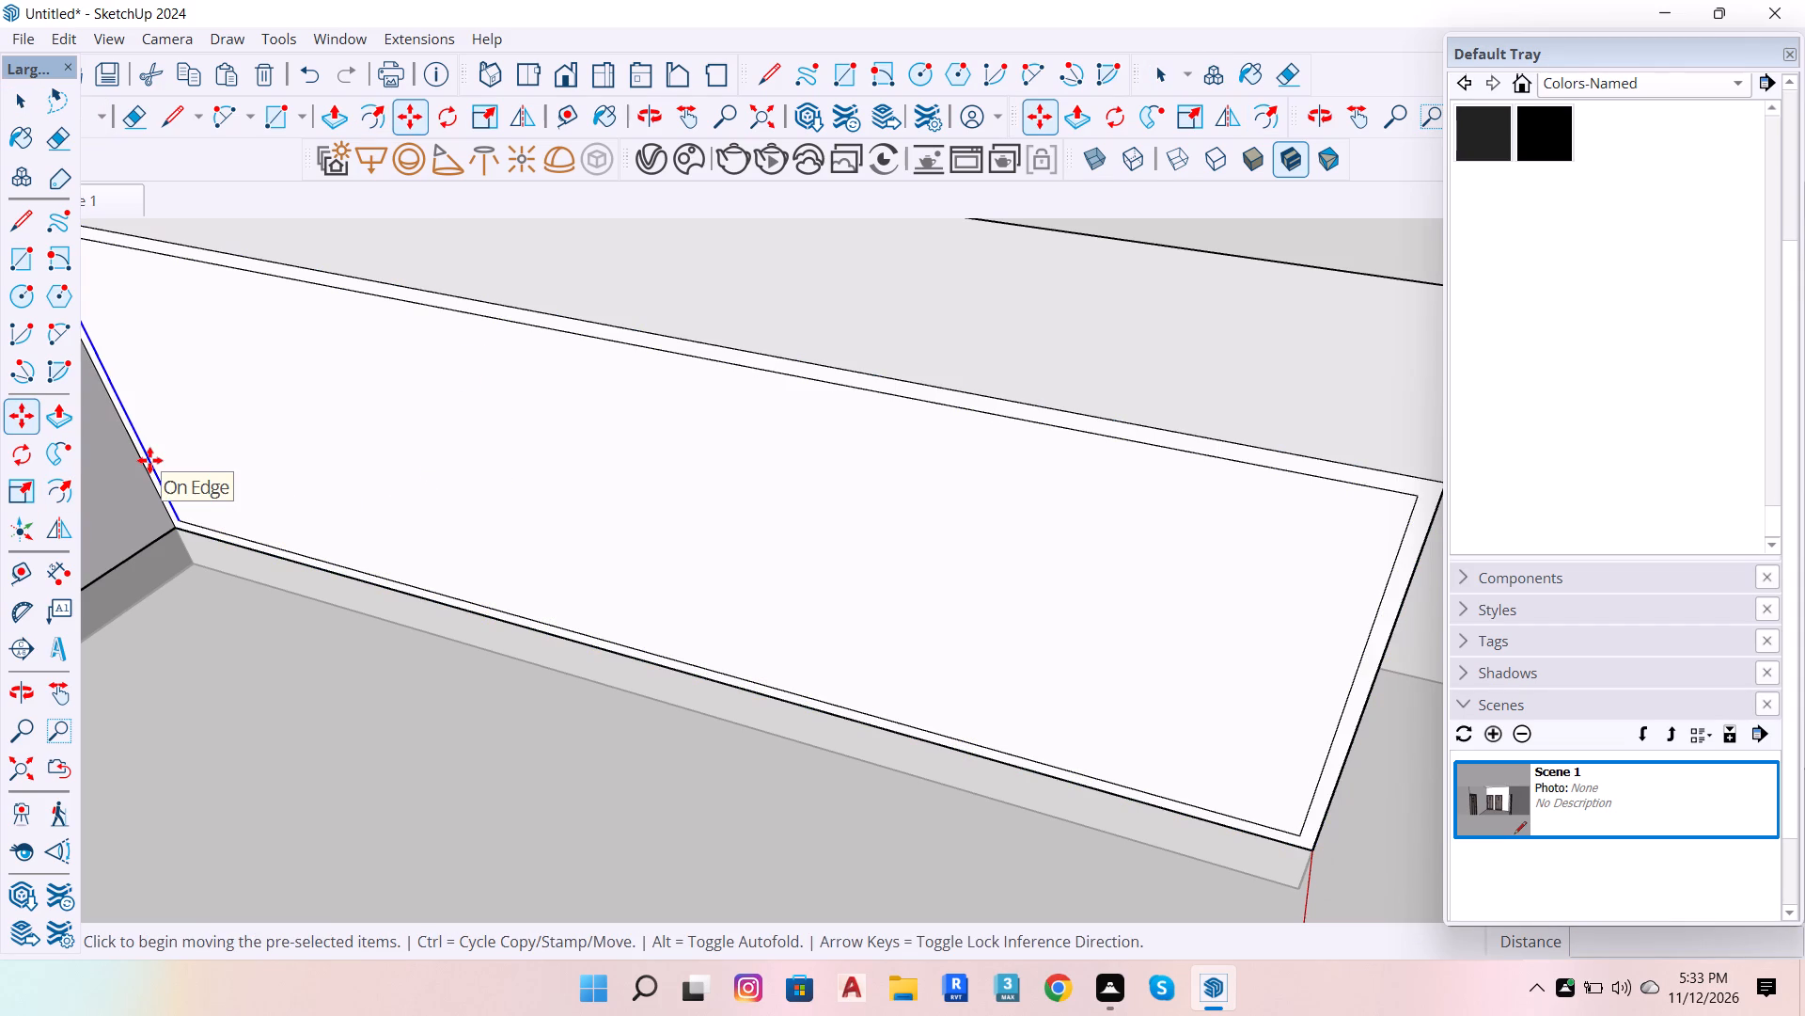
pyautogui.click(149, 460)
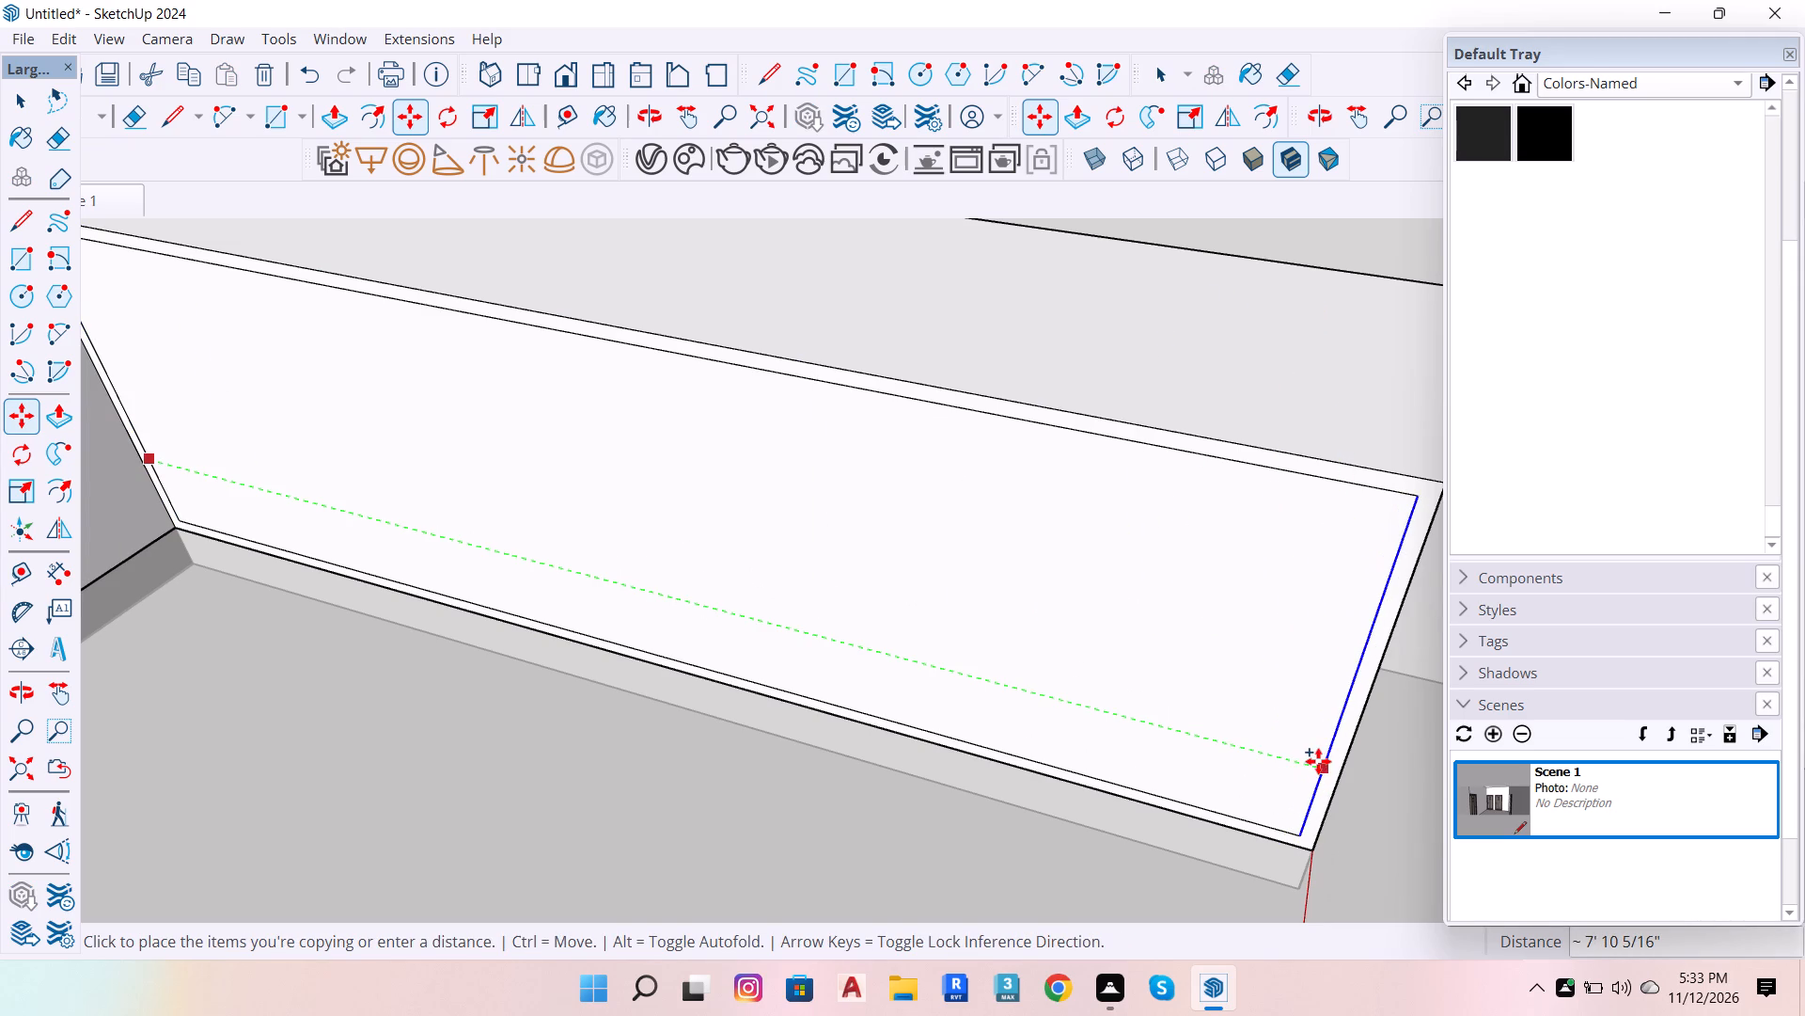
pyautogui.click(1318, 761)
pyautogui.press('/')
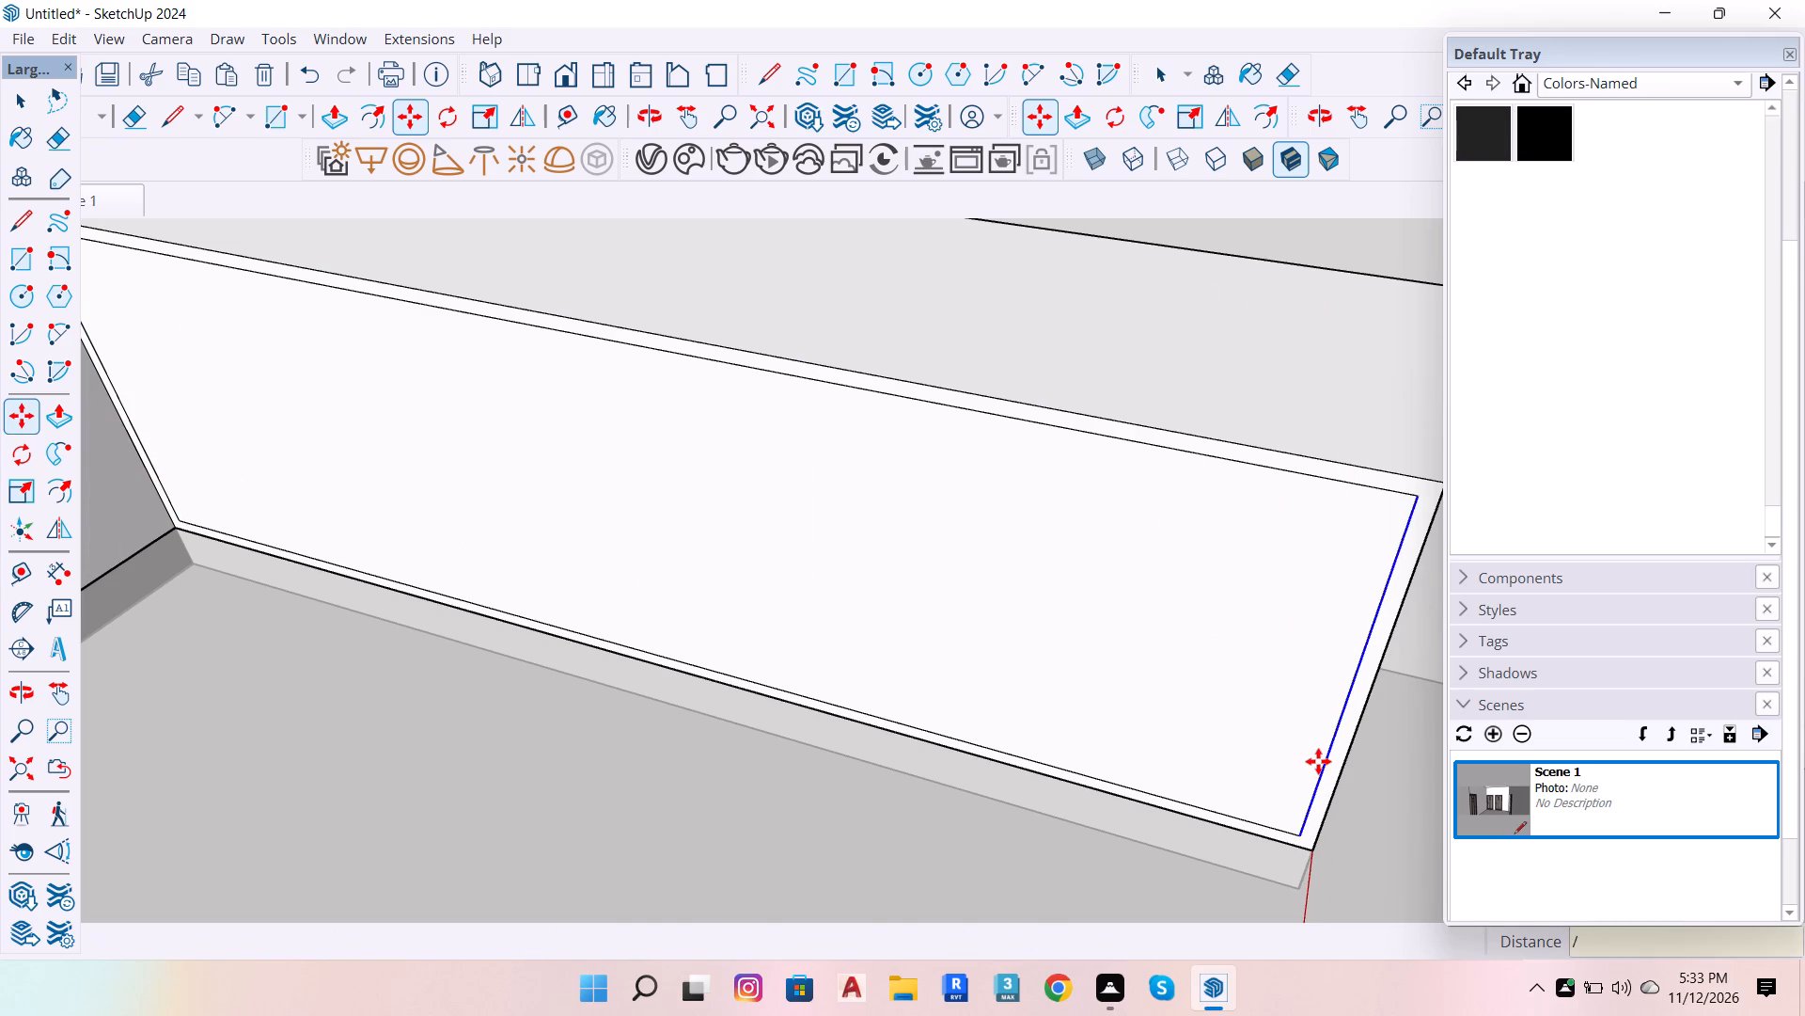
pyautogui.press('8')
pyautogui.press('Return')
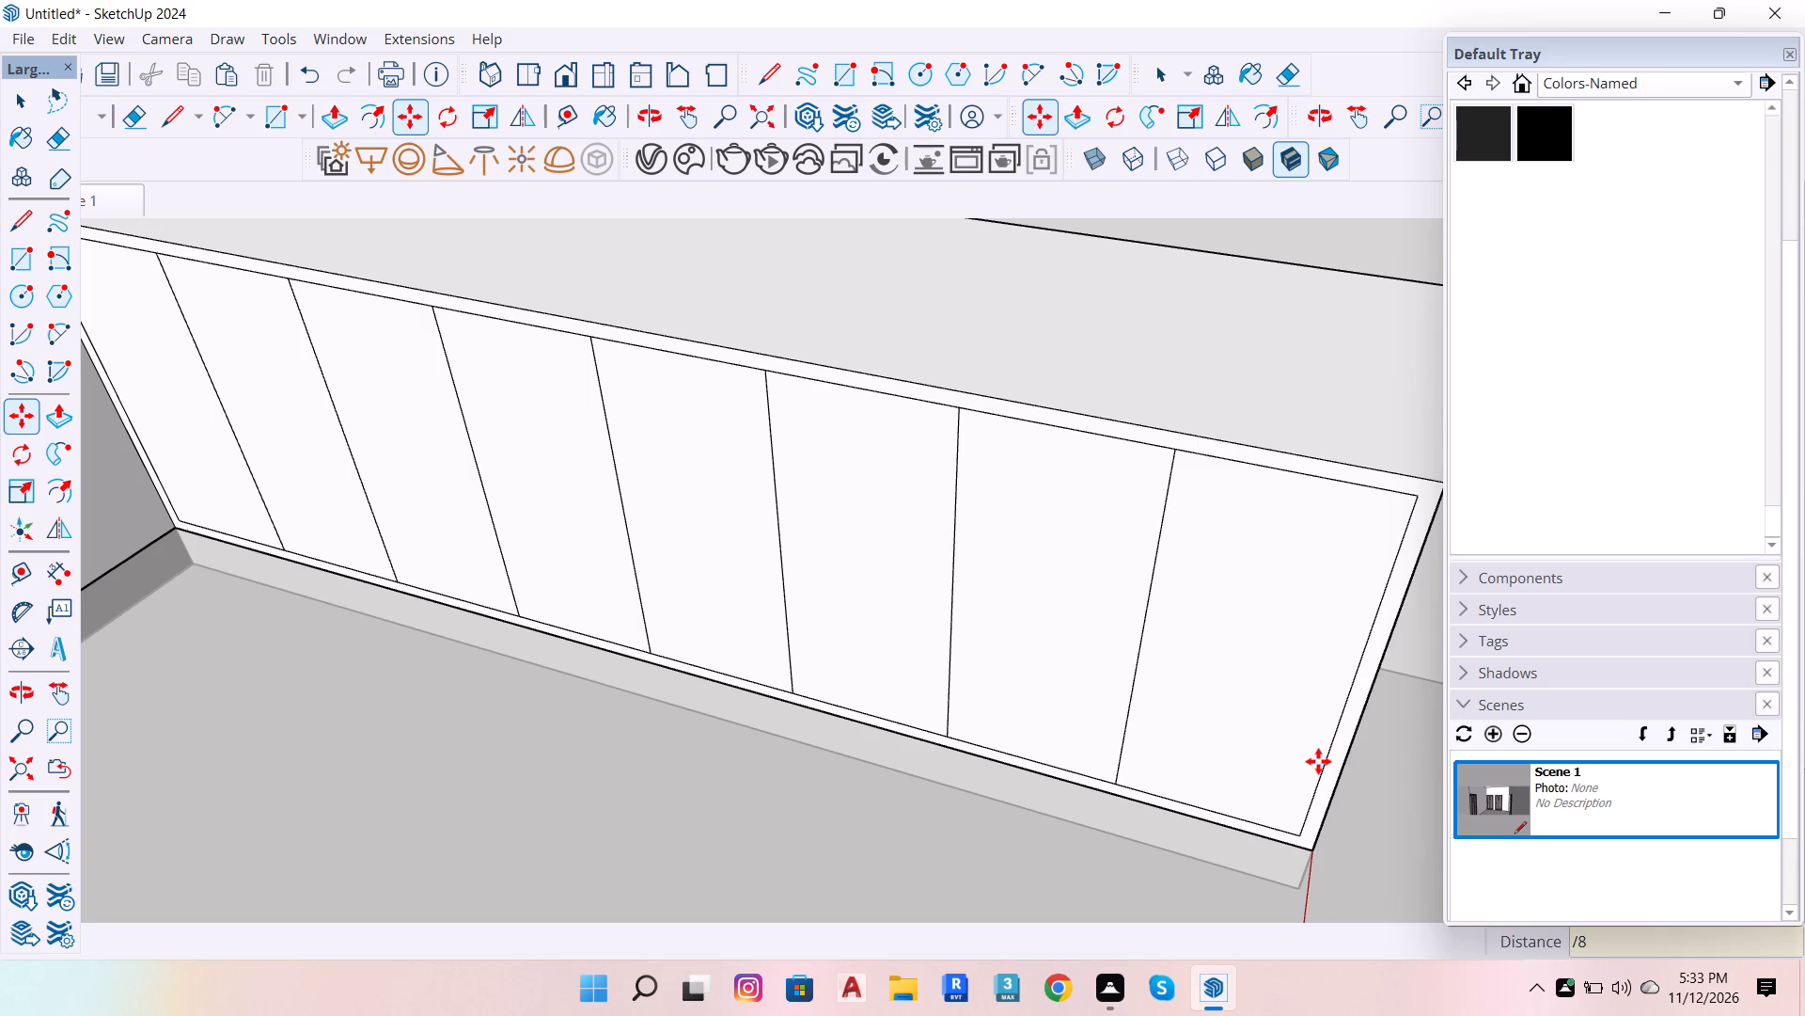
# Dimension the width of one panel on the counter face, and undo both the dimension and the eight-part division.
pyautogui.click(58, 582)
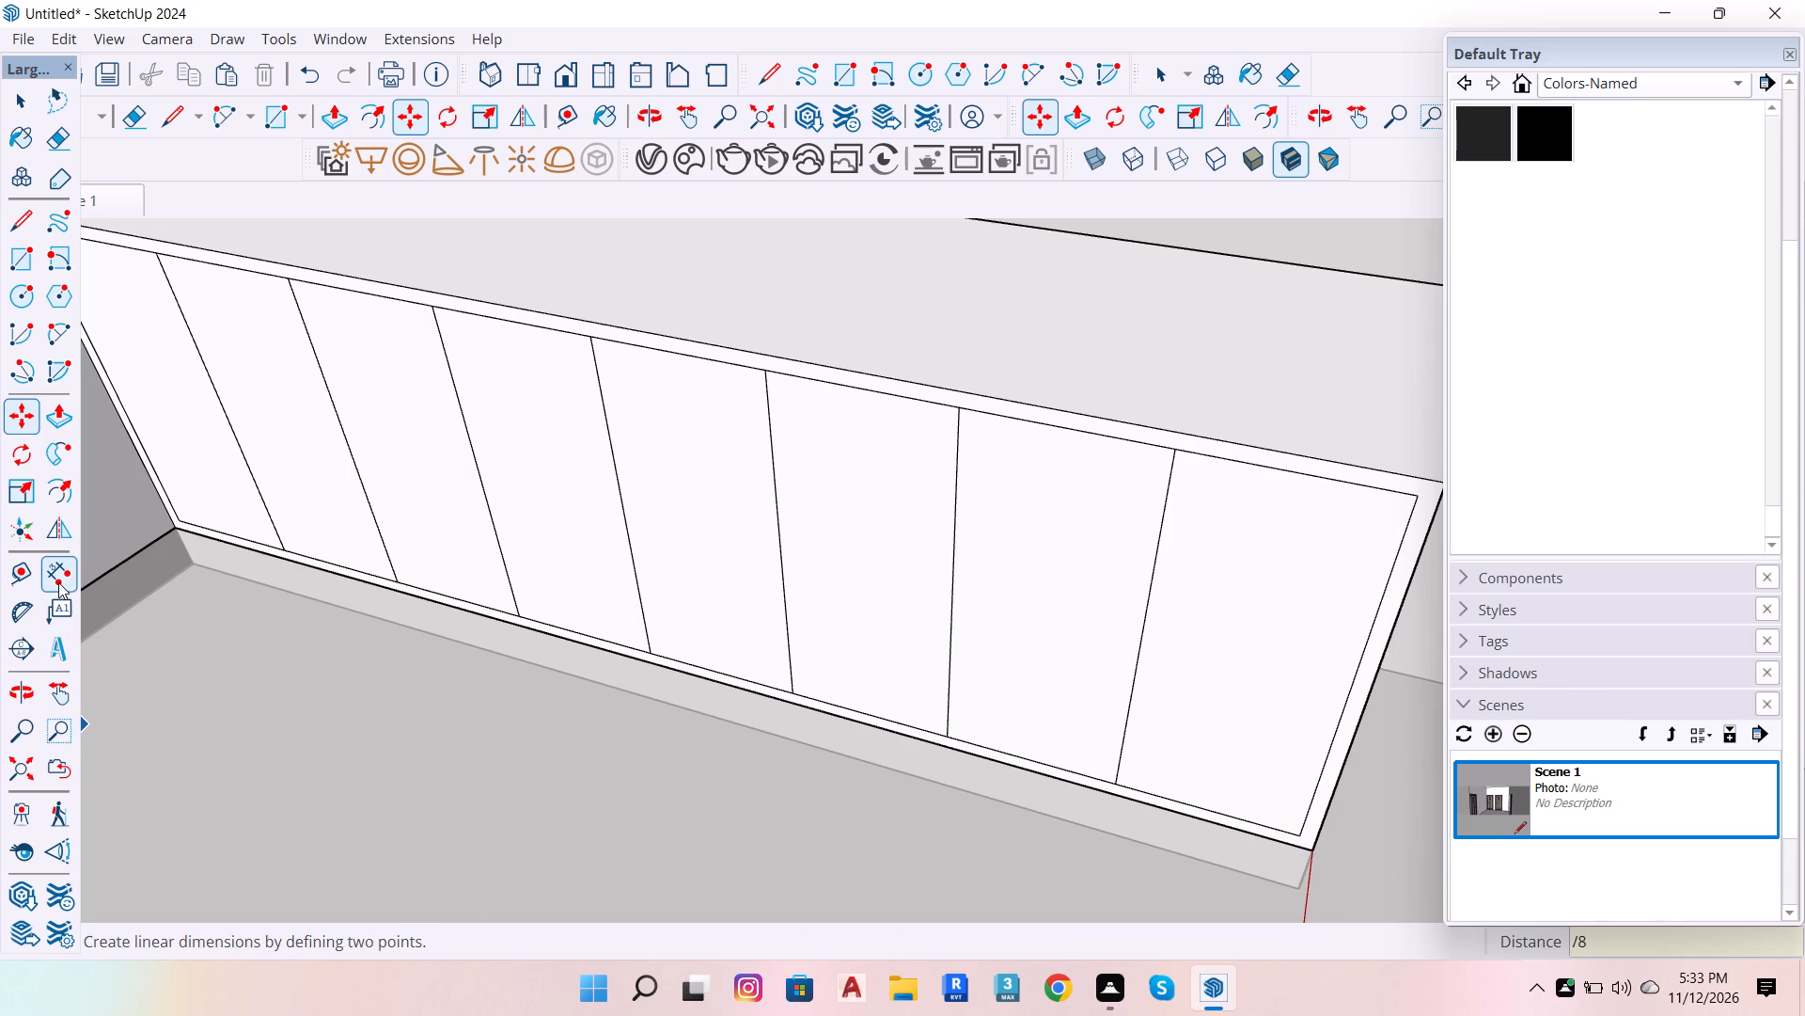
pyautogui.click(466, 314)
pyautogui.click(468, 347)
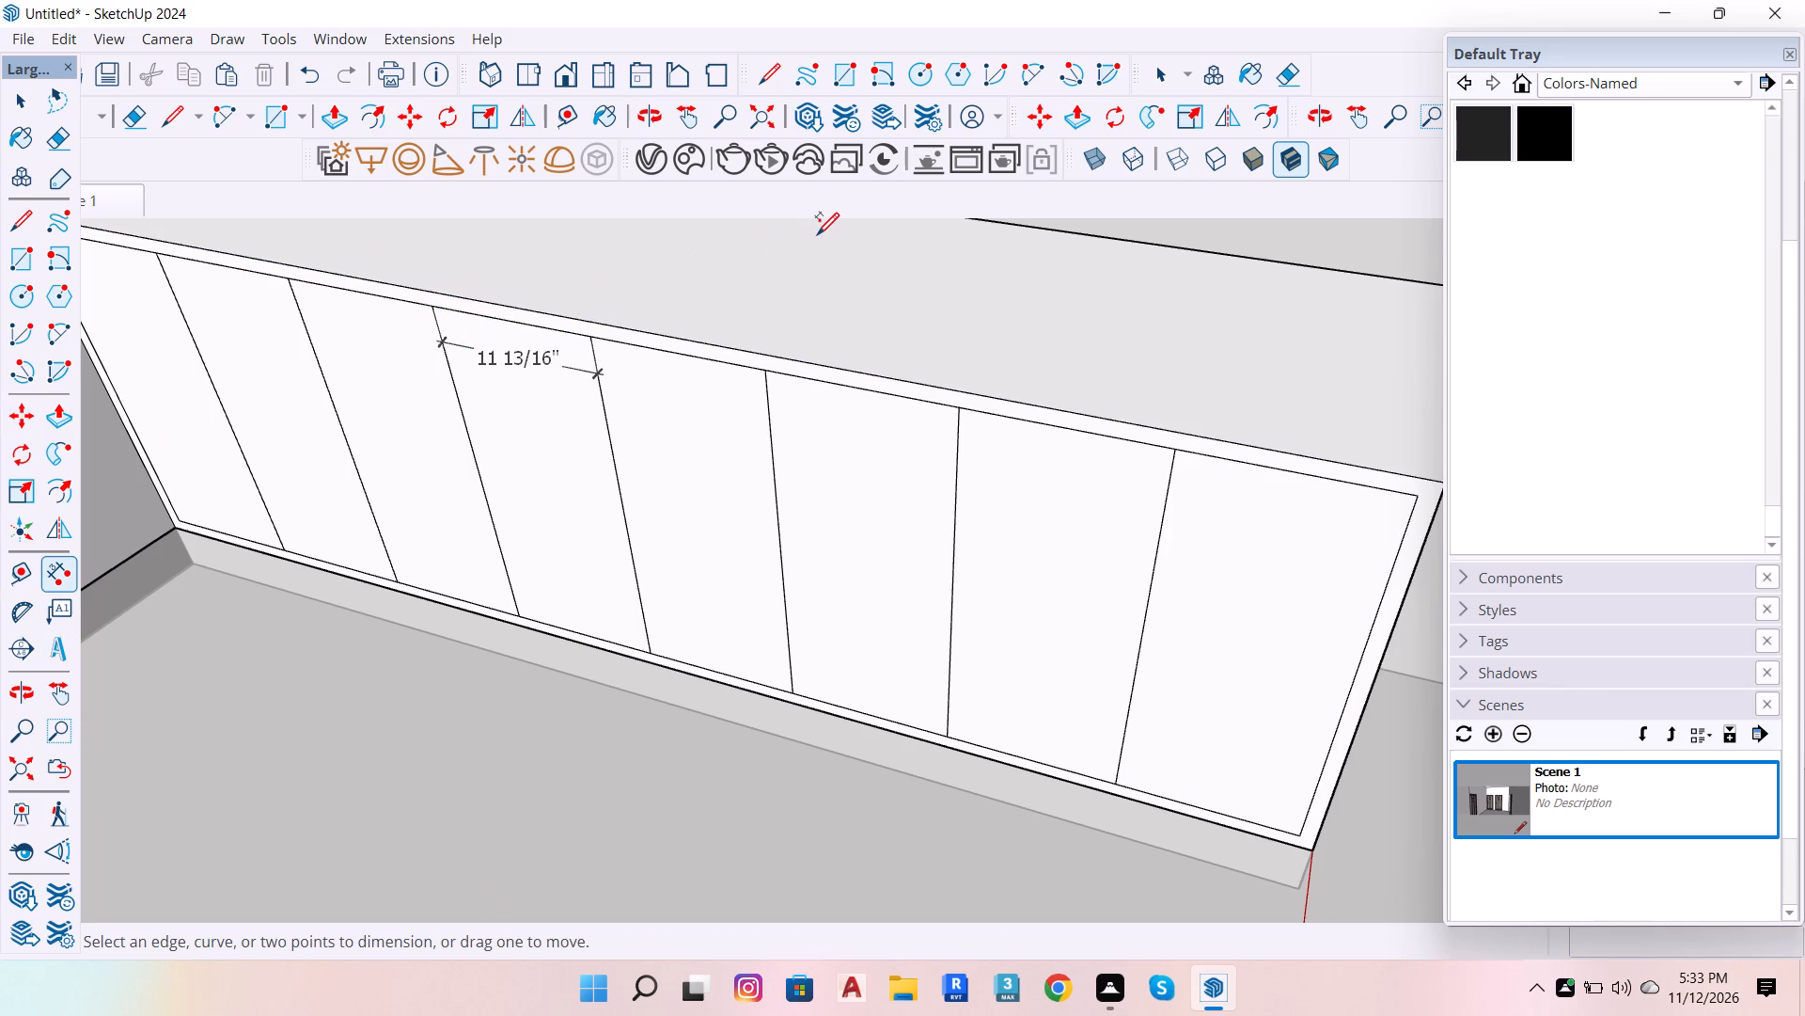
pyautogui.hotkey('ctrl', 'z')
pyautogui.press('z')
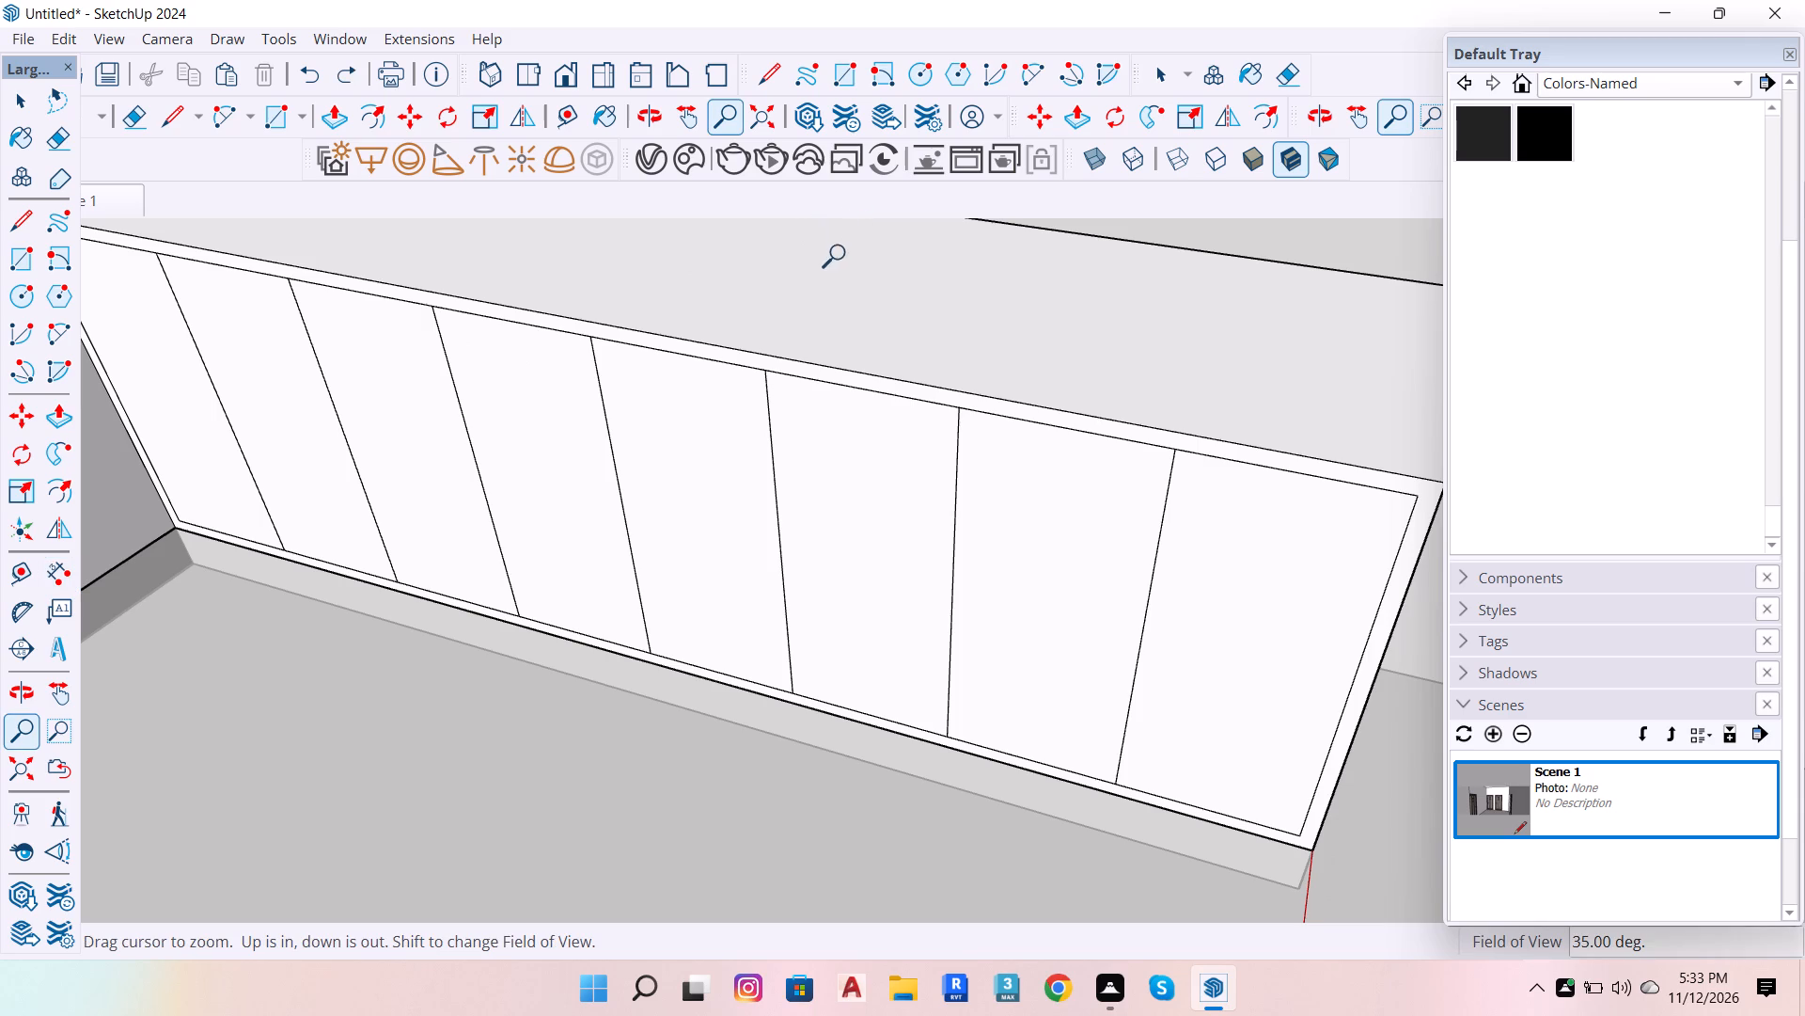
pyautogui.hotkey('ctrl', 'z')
# Copy the offset outline's short edge at the inner corner to the opposite end and divide the span into 6 equal panels.
pyautogui.press('space')
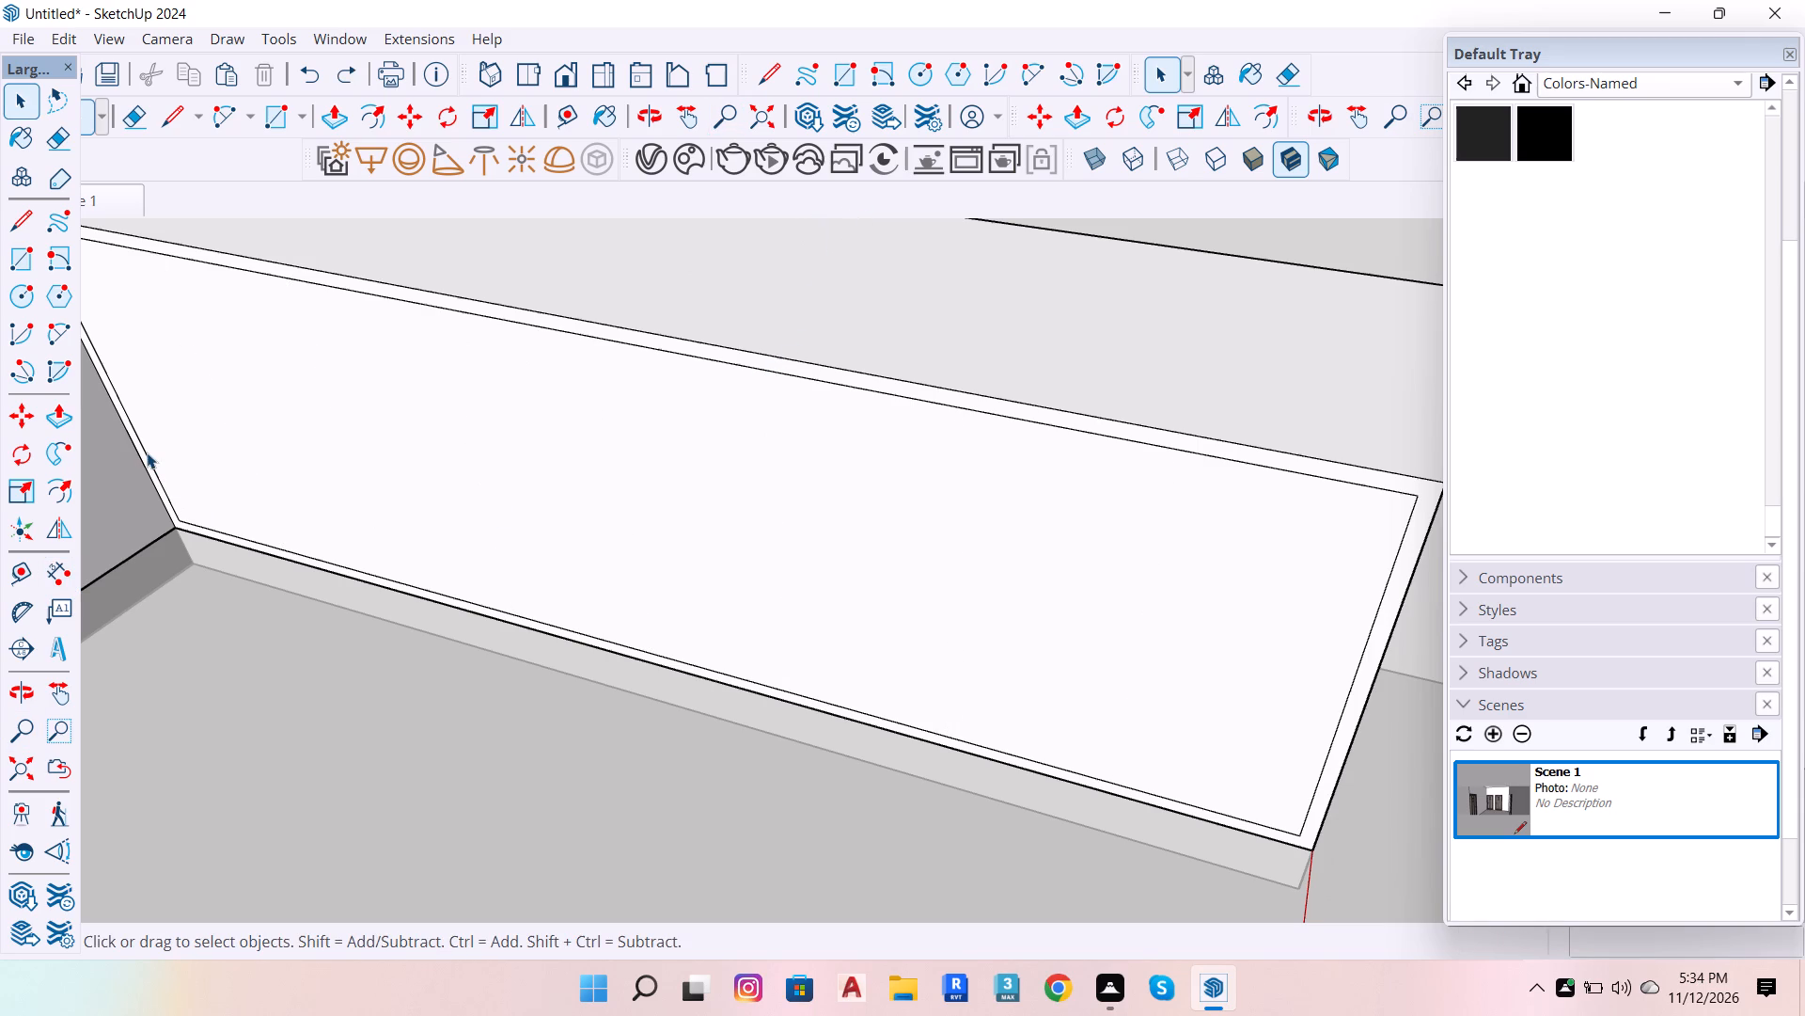
pyautogui.click(147, 452)
pyautogui.press('m')
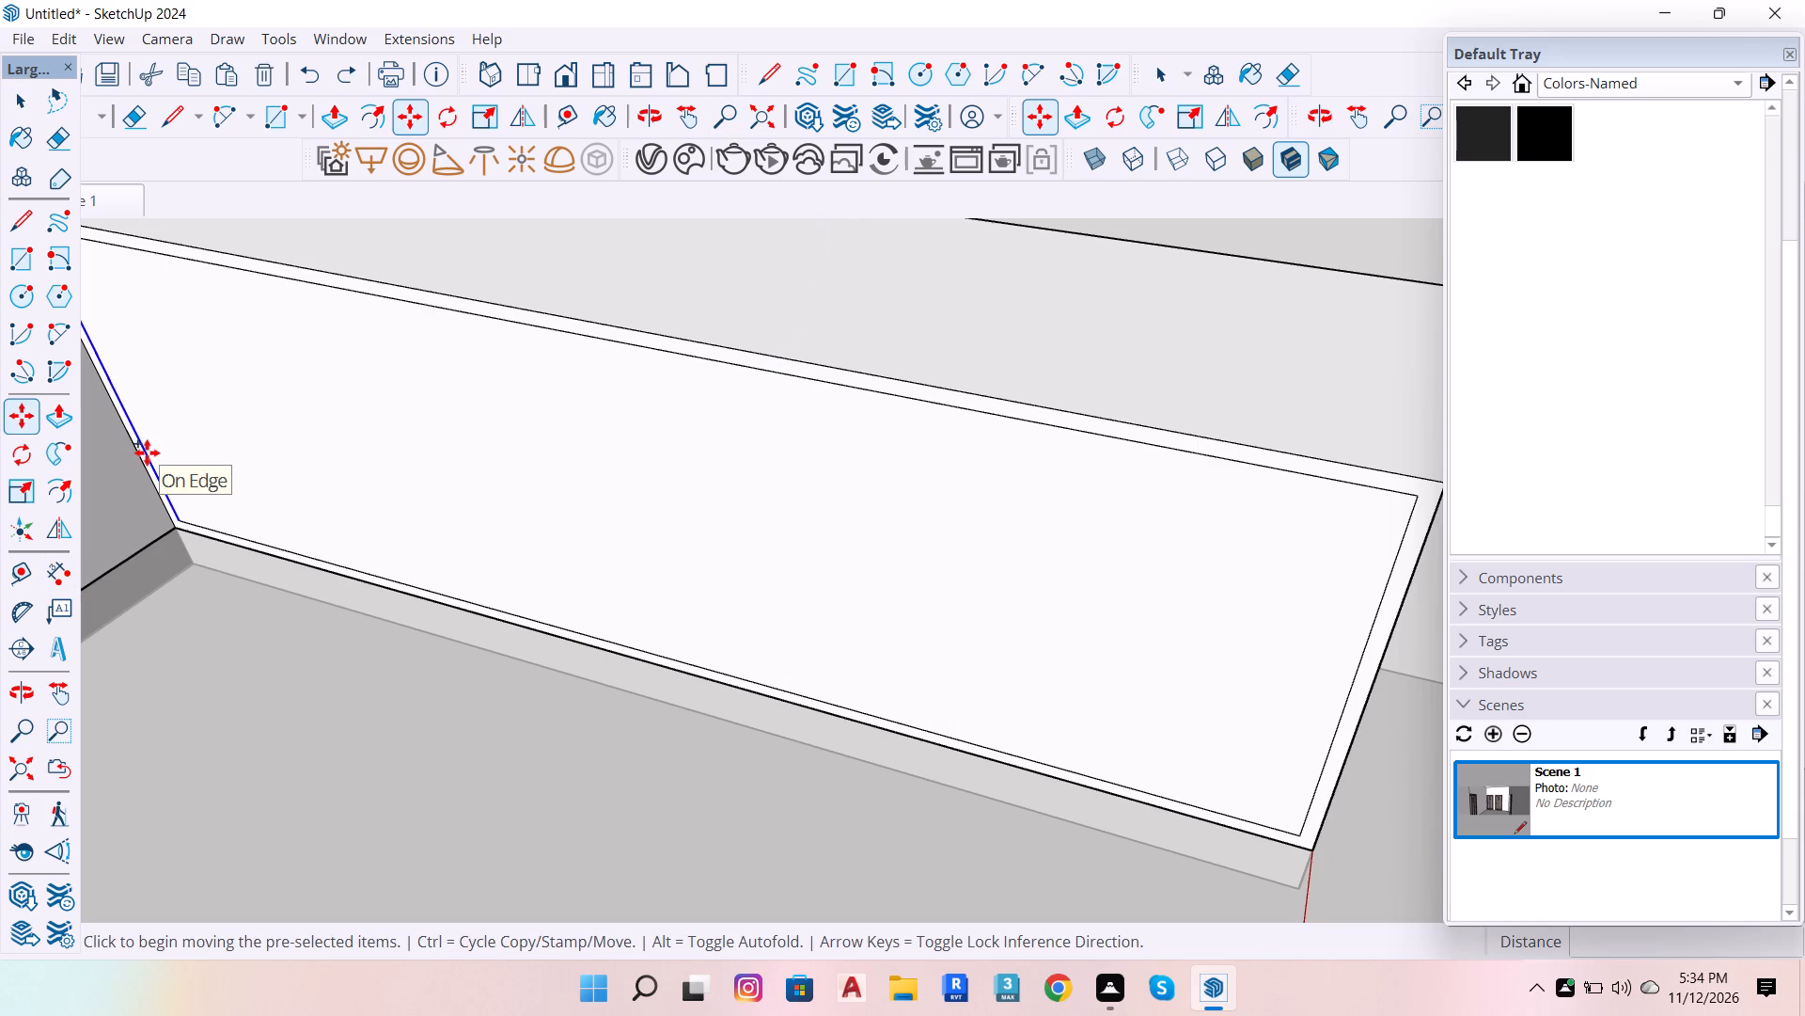
pyautogui.click(147, 452)
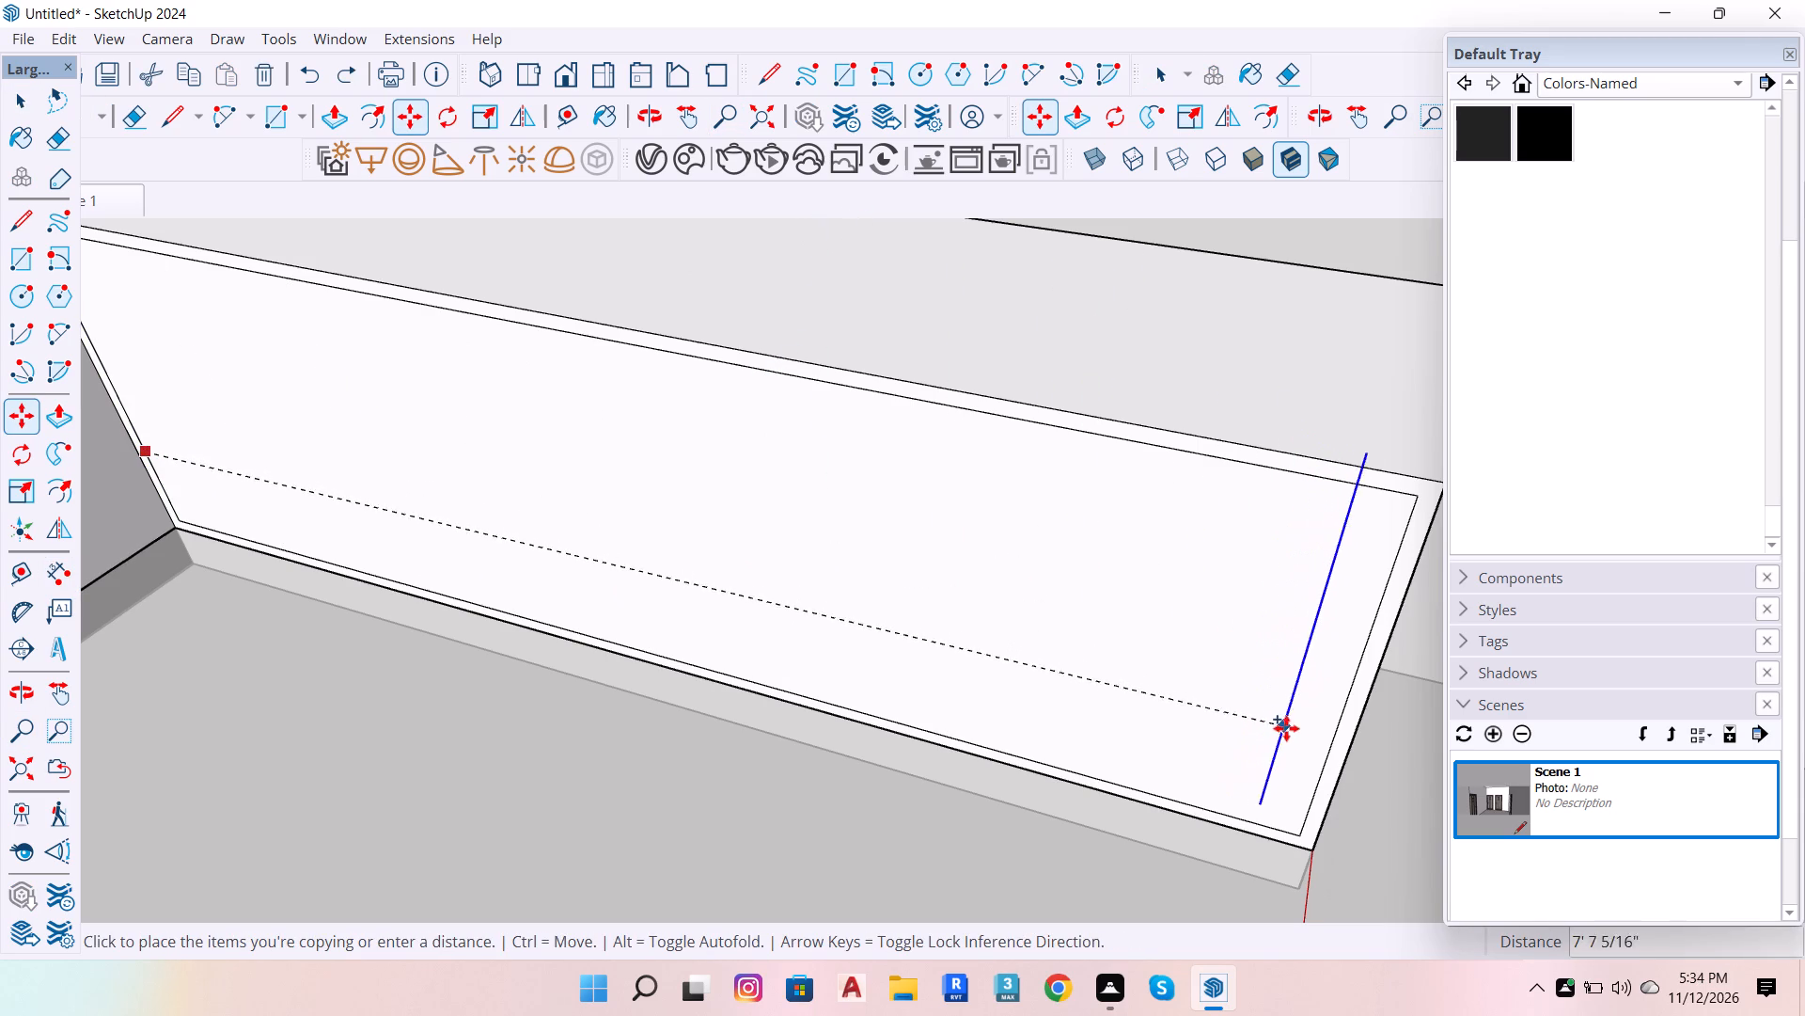
pyautogui.click(1317, 763)
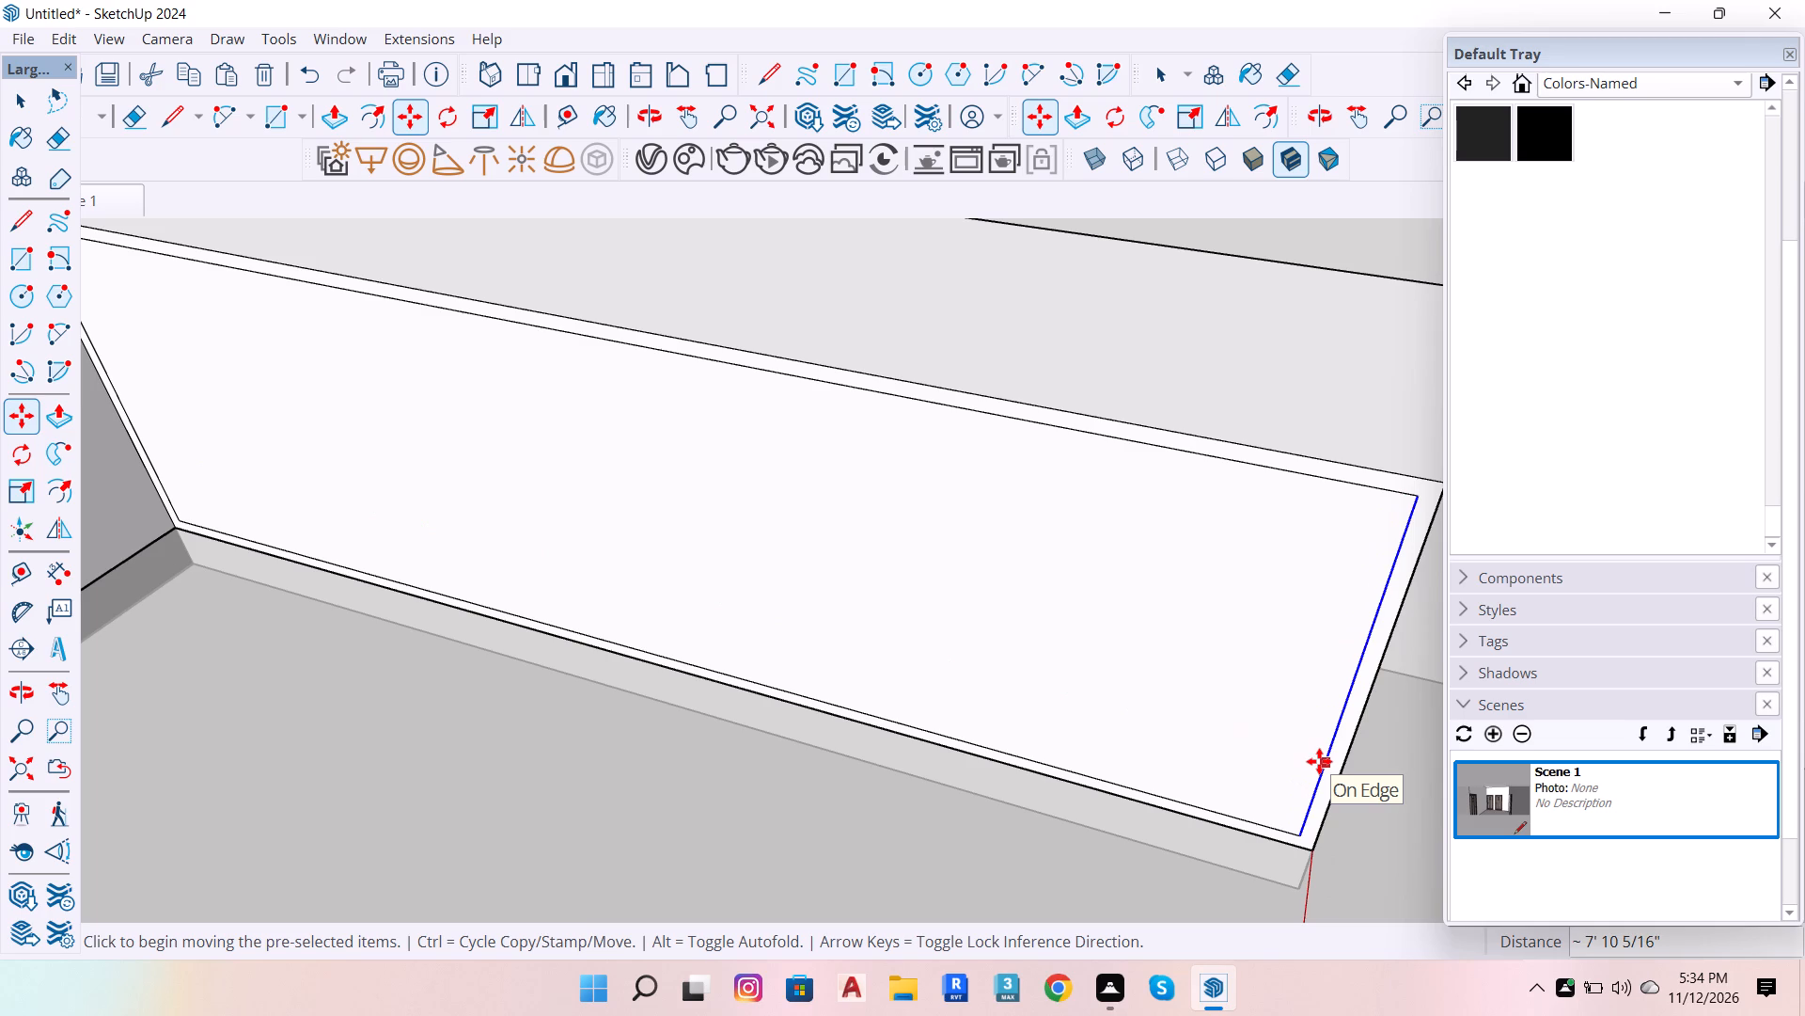
pyautogui.write('/6')
pyautogui.press('Return')
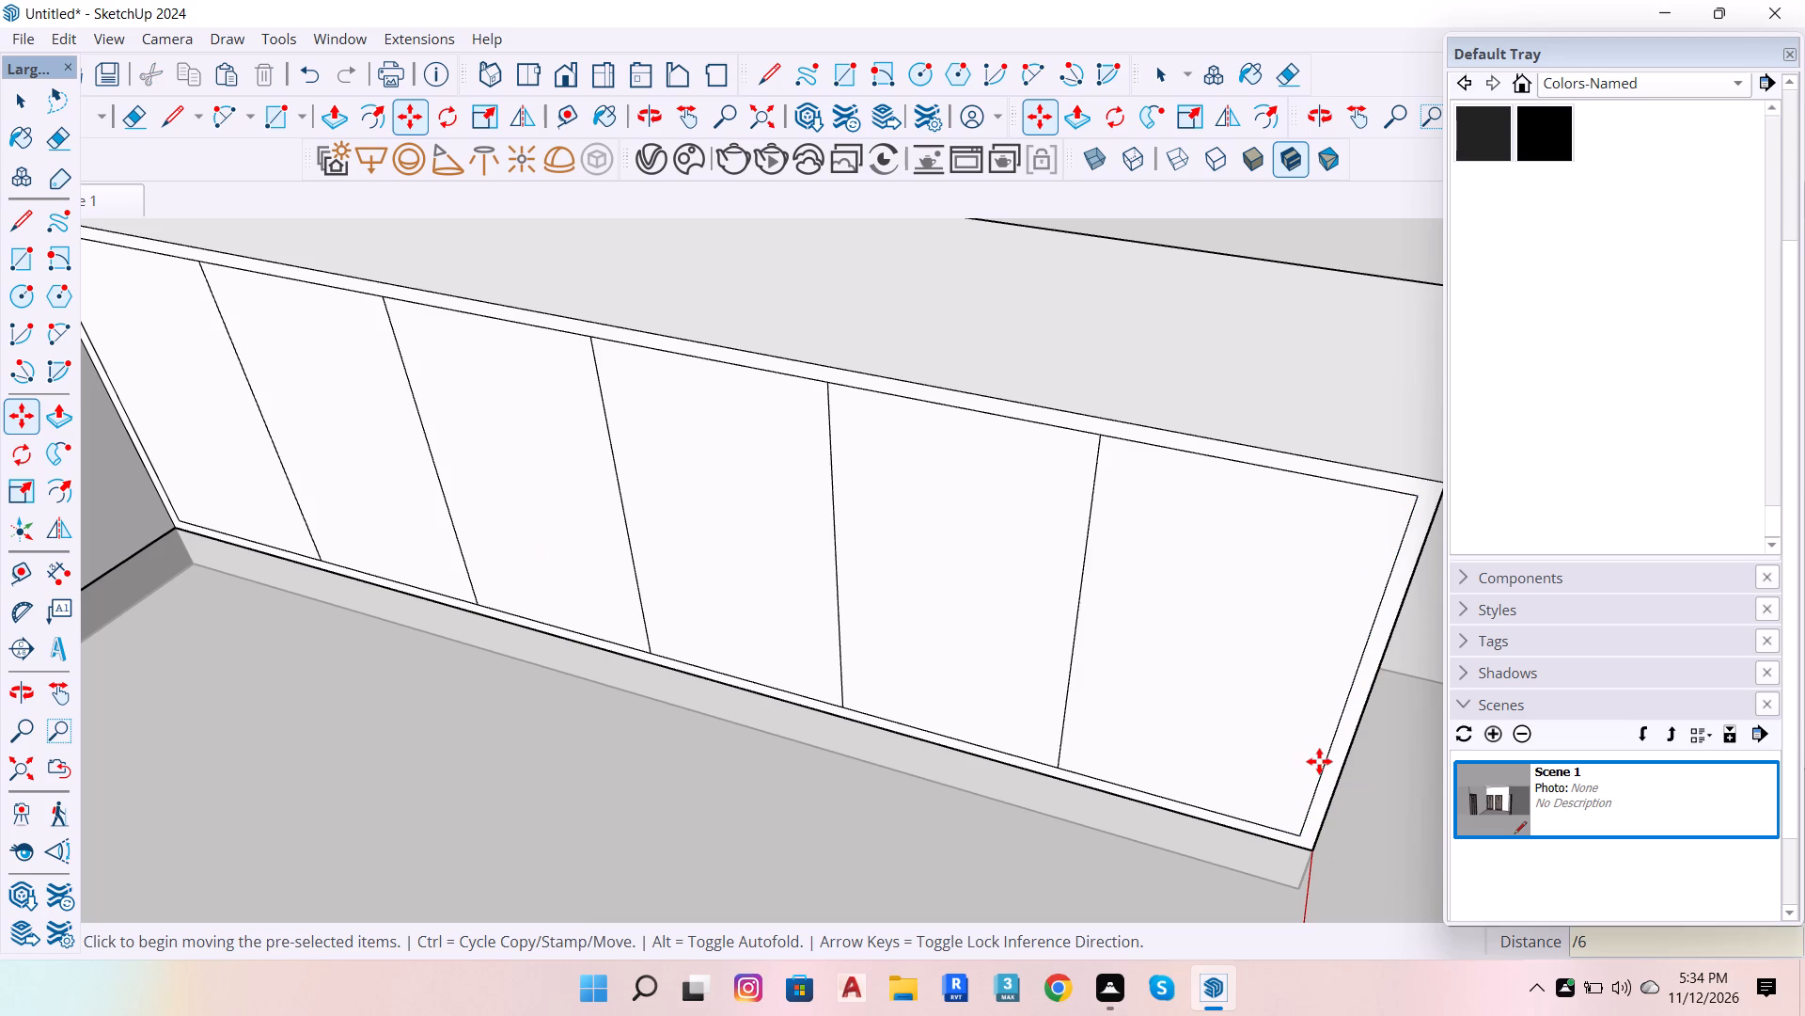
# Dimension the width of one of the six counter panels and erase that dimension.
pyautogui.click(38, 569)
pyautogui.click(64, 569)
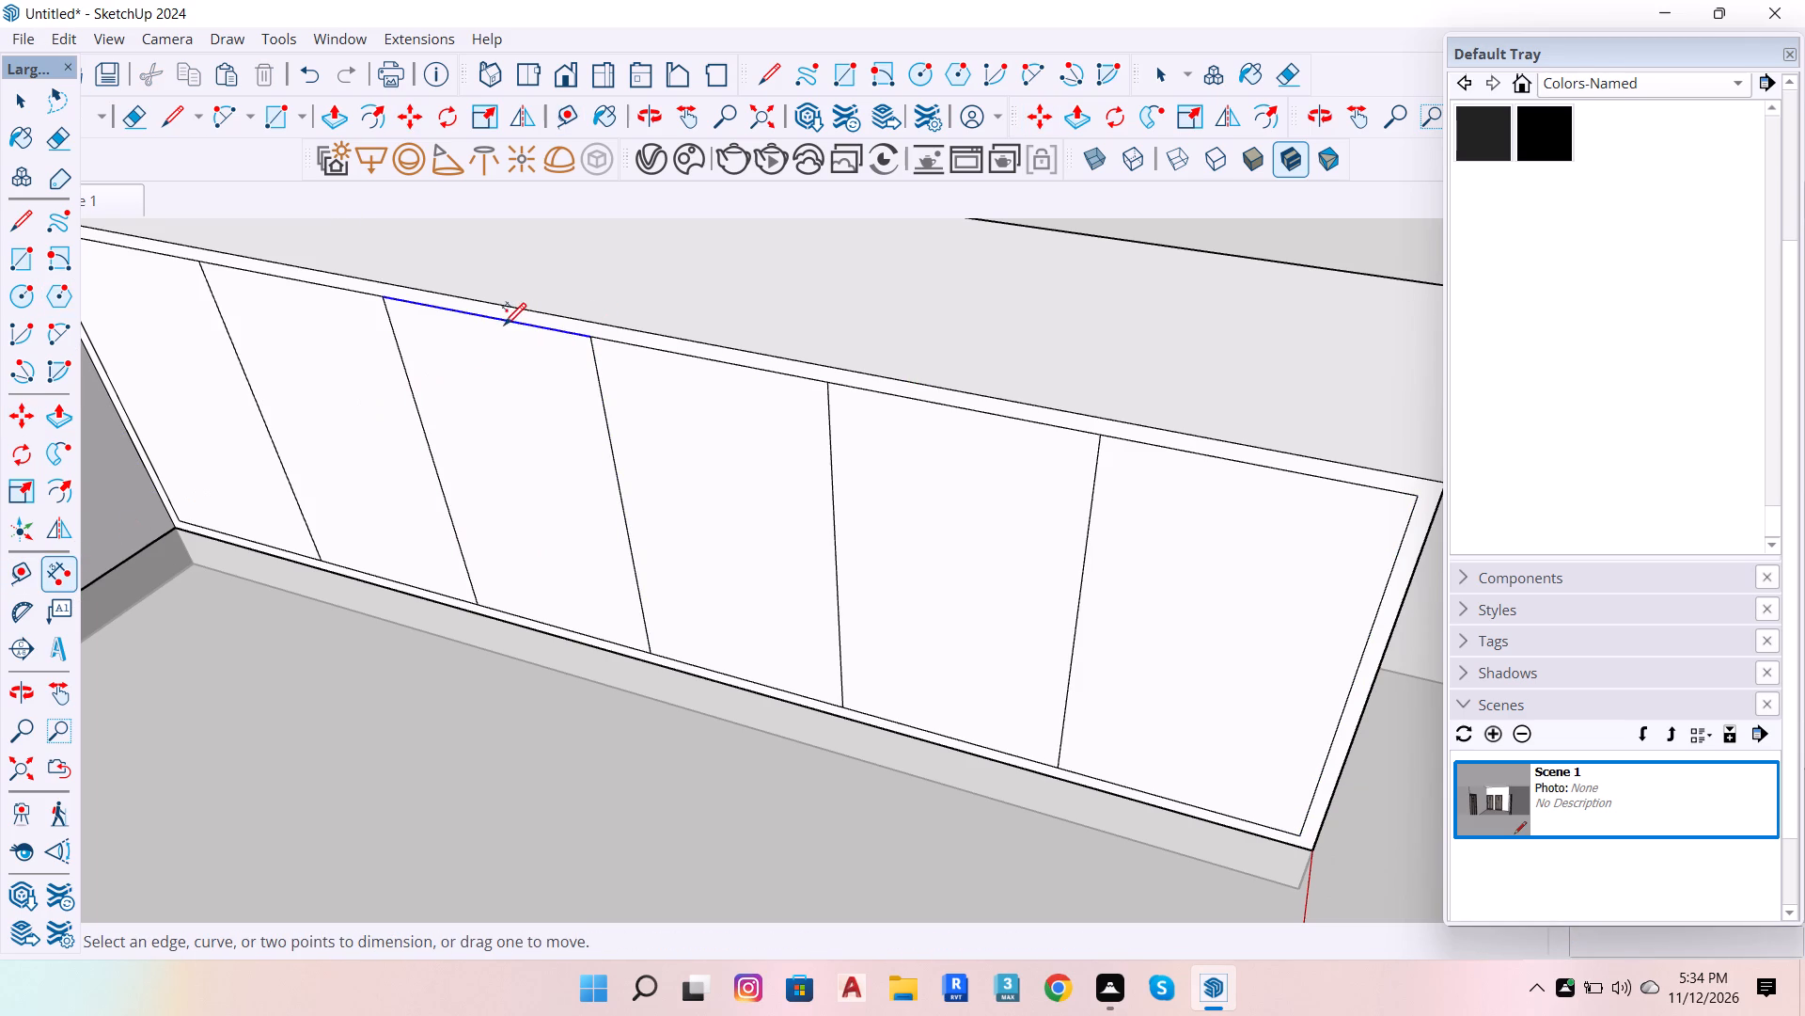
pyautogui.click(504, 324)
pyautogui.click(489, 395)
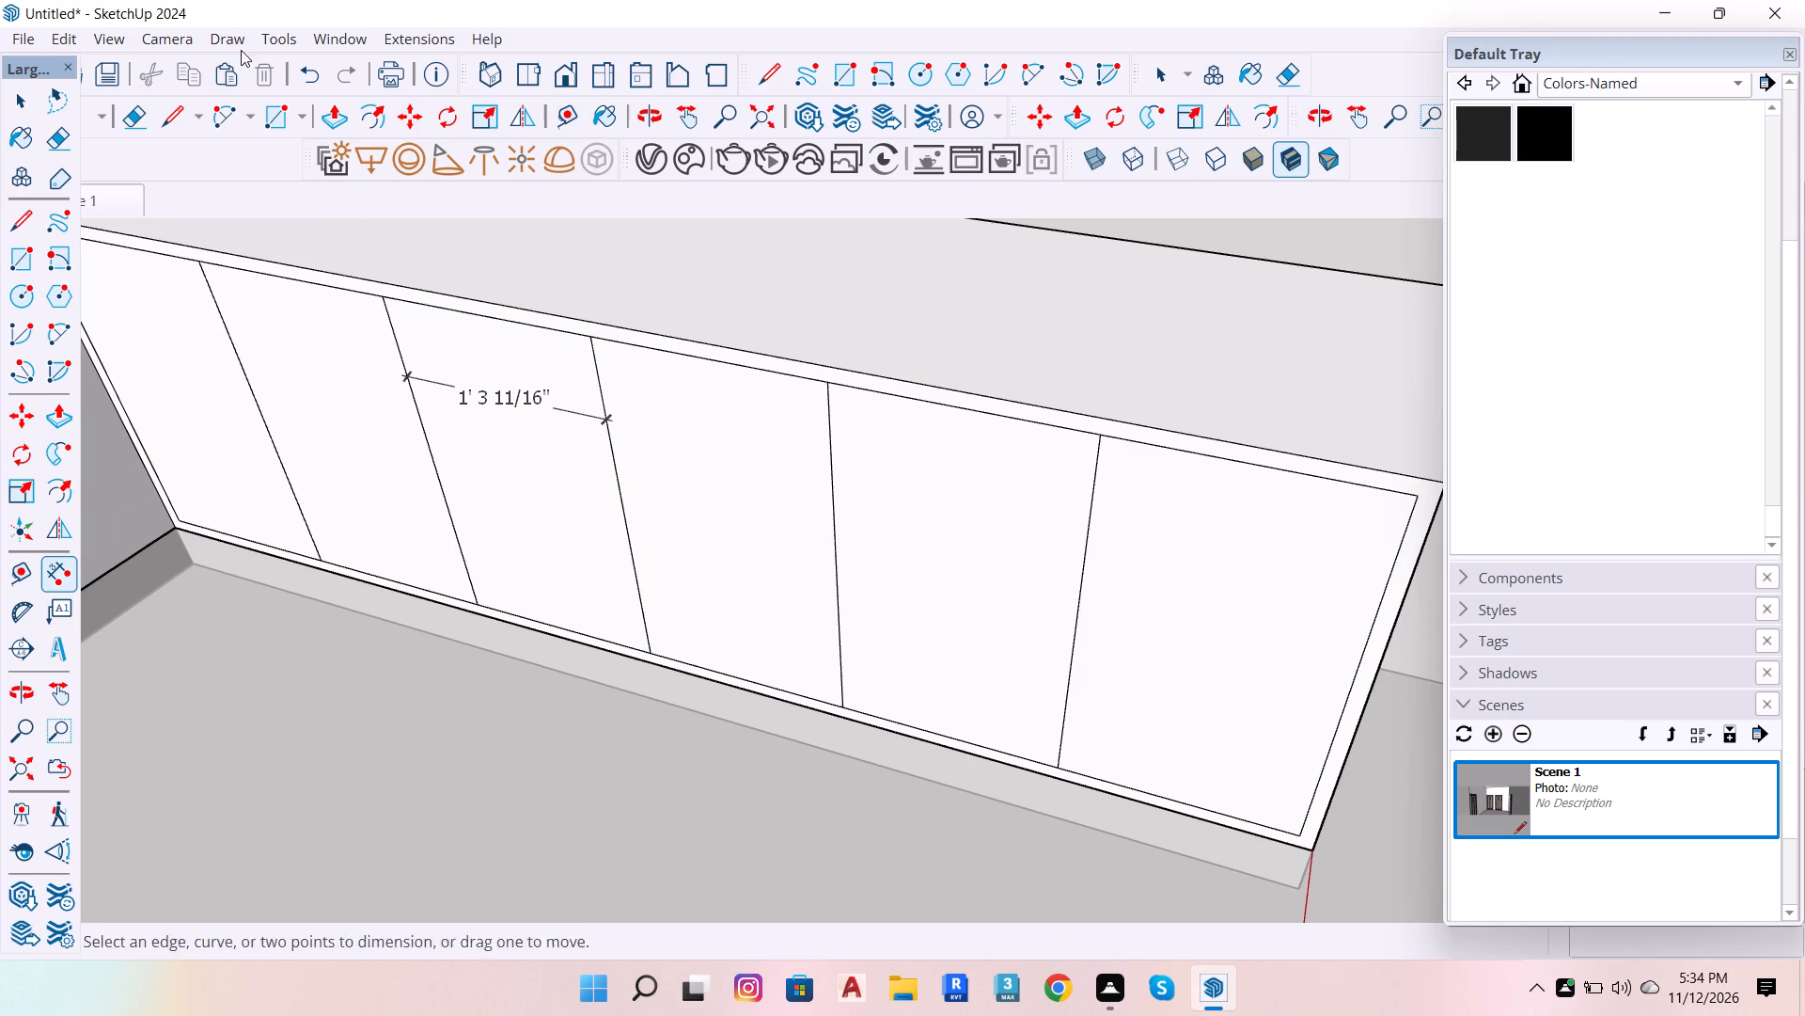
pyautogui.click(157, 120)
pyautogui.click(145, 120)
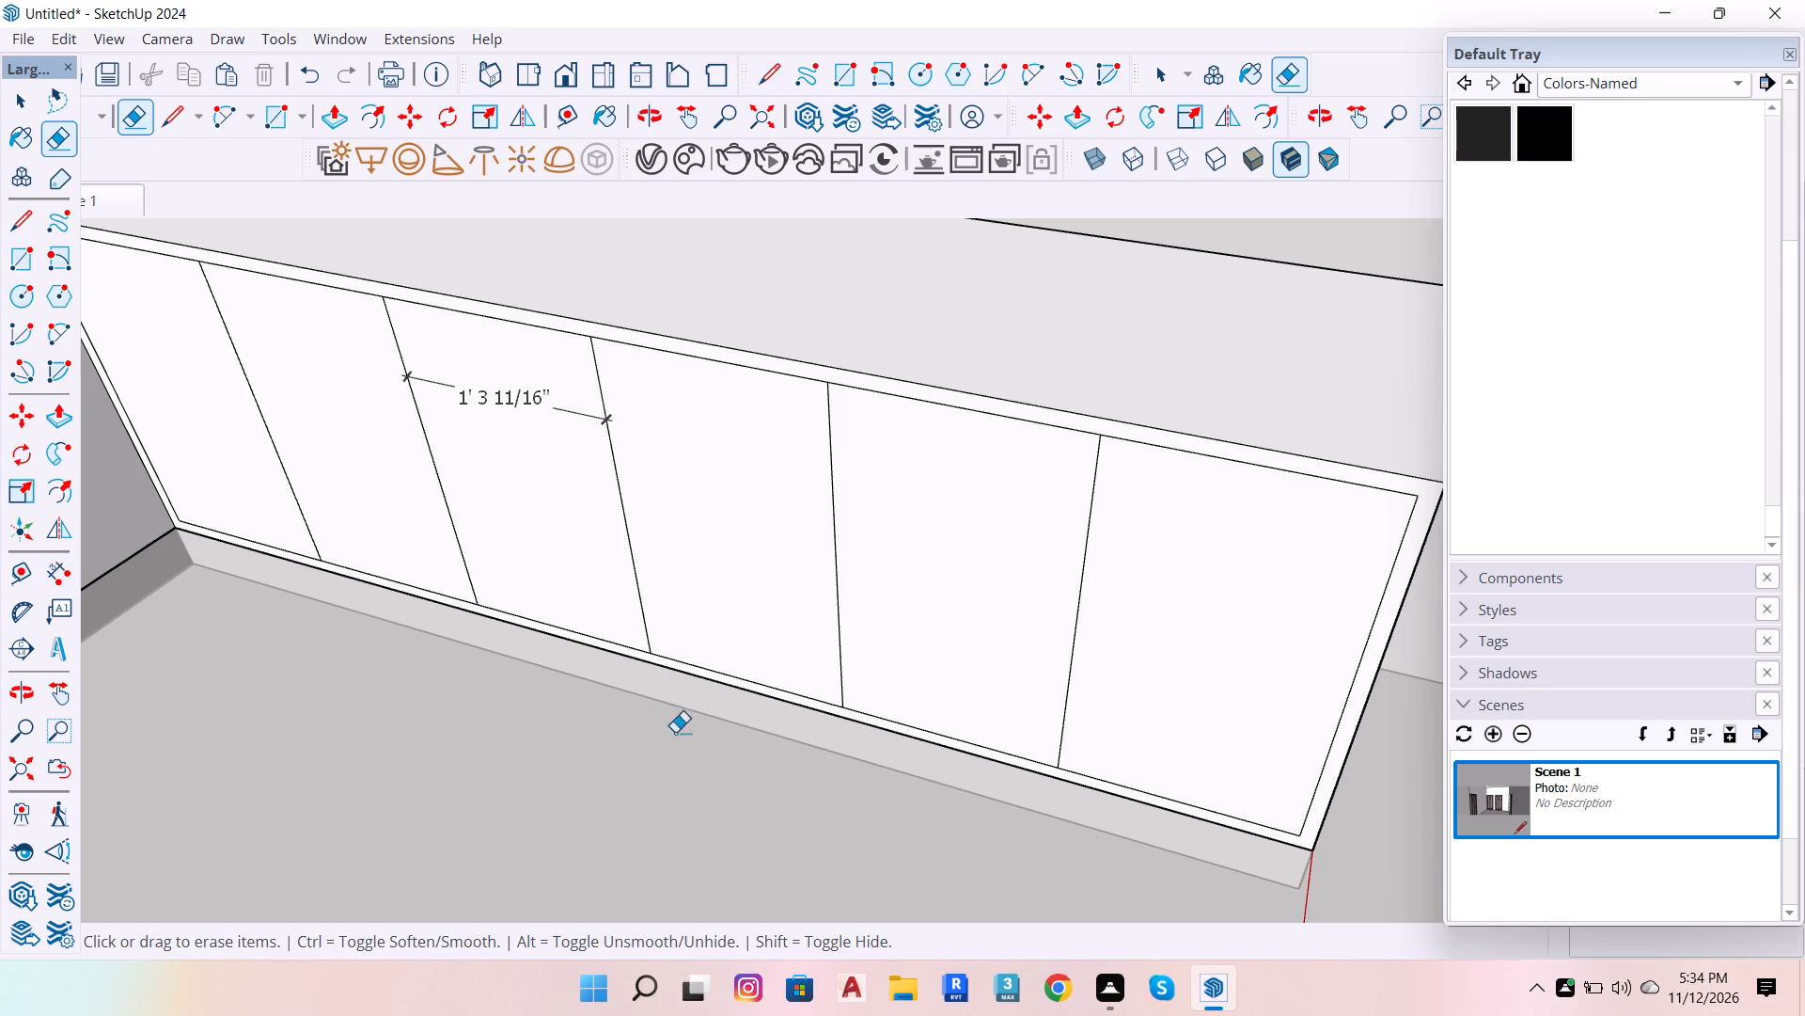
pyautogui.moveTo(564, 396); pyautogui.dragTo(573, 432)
# Offset the outline of the counter's short middle inner face inward by 1 inch.
pyautogui.scroll(-20, 621, 476)
pyautogui.scroll(-1, 621, 476)
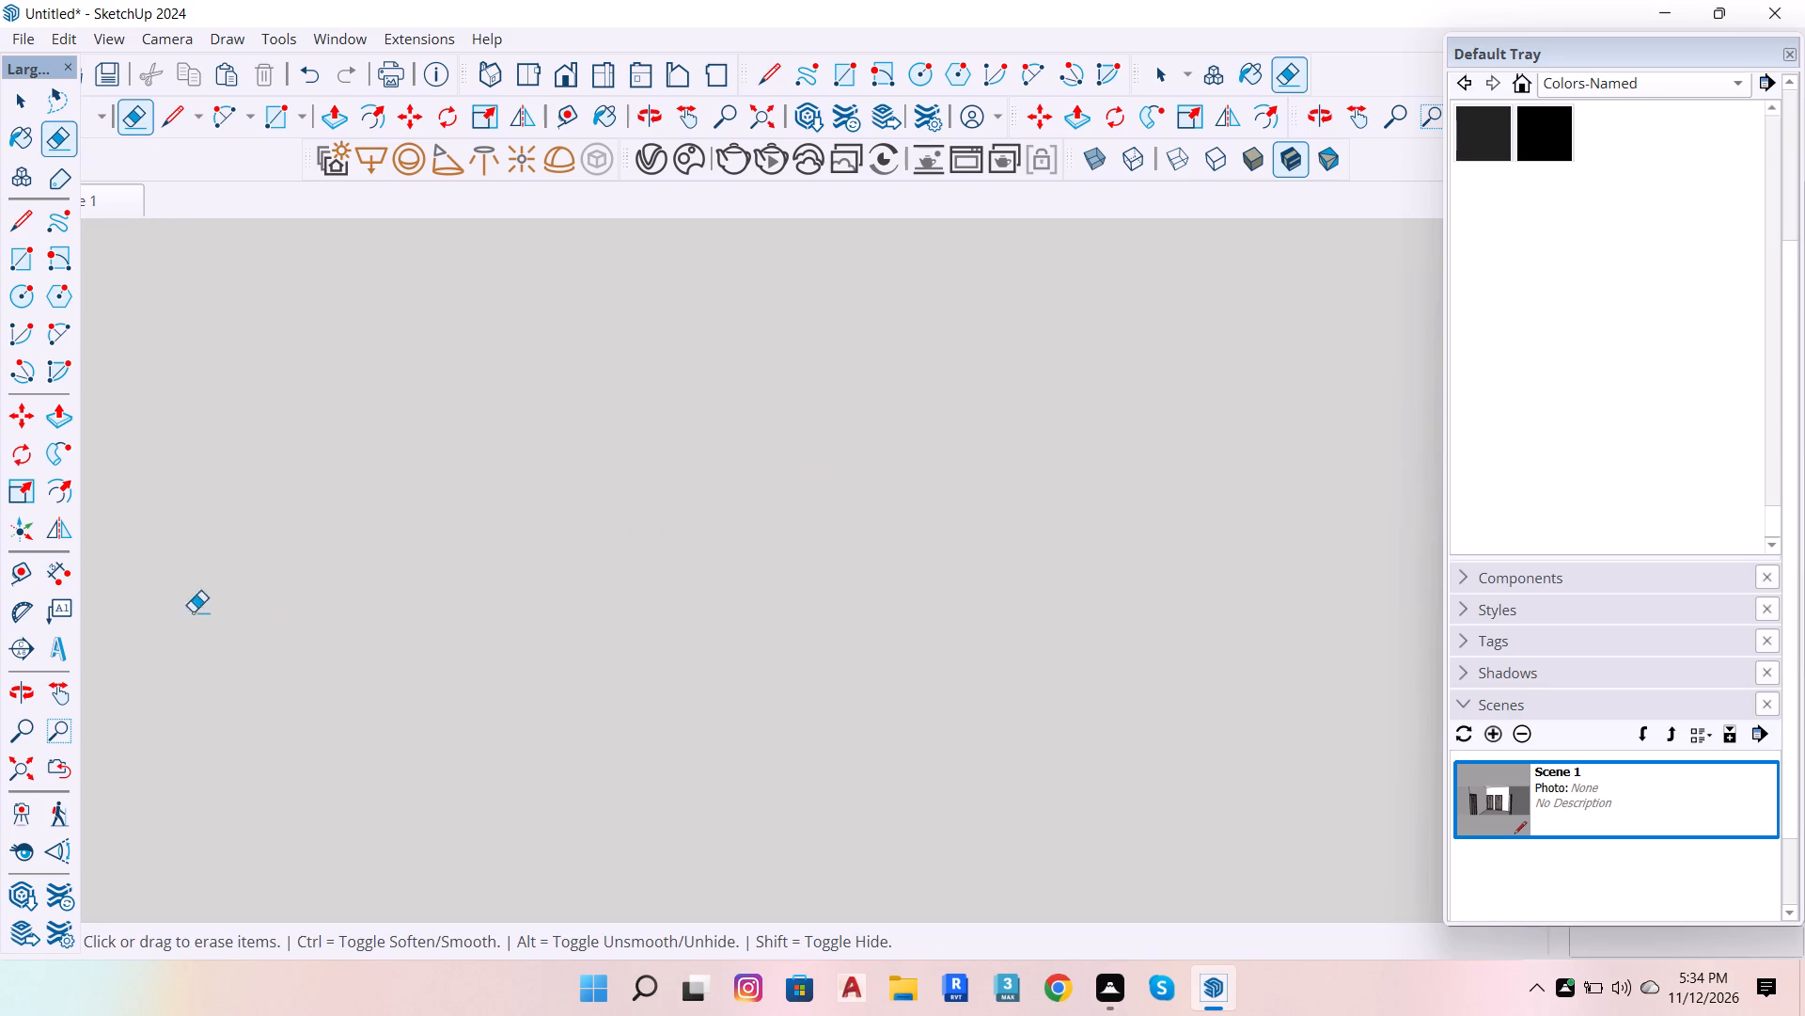
pyautogui.scroll(-7, 193, 611)
pyautogui.click(20, 771)
pyautogui.scroll(-8, 287, 761)
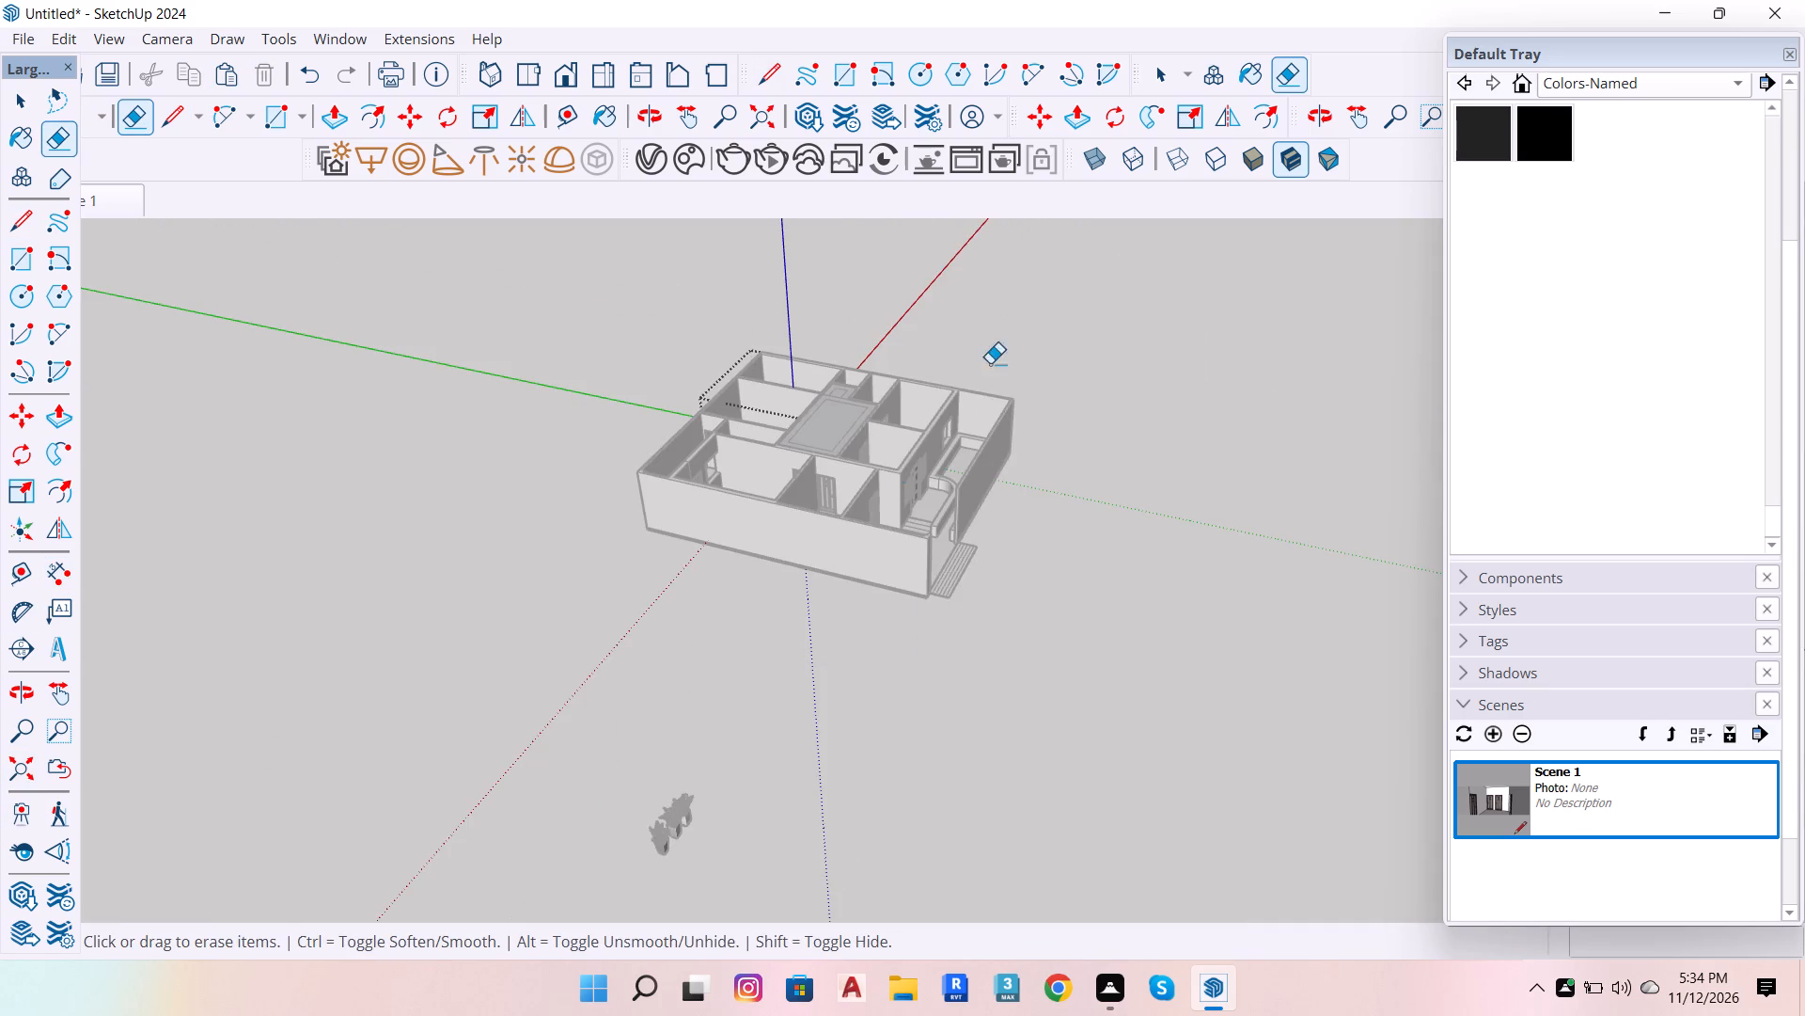
pyautogui.scroll(7, 995, 320)
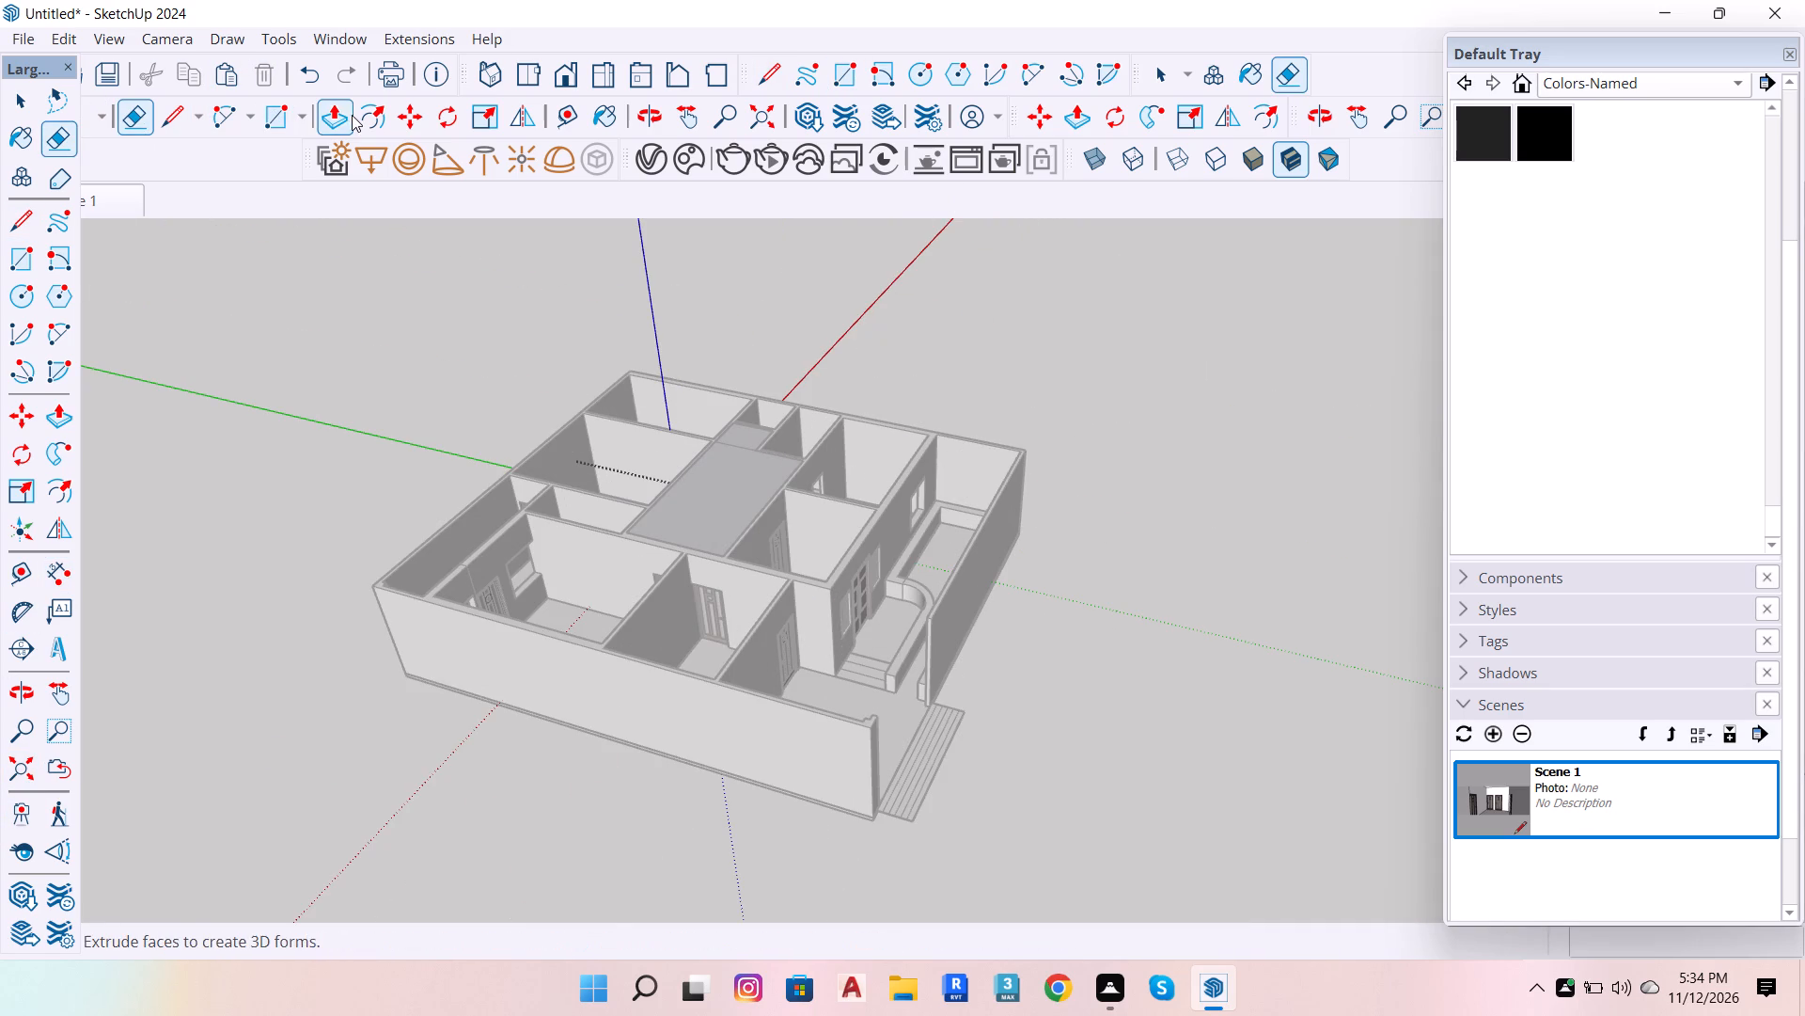
pyautogui.click(650, 120)
pyautogui.moveTo(925, 463); pyautogui.dragTo(381, 538)
pyautogui.scroll(13, 1041, 324)
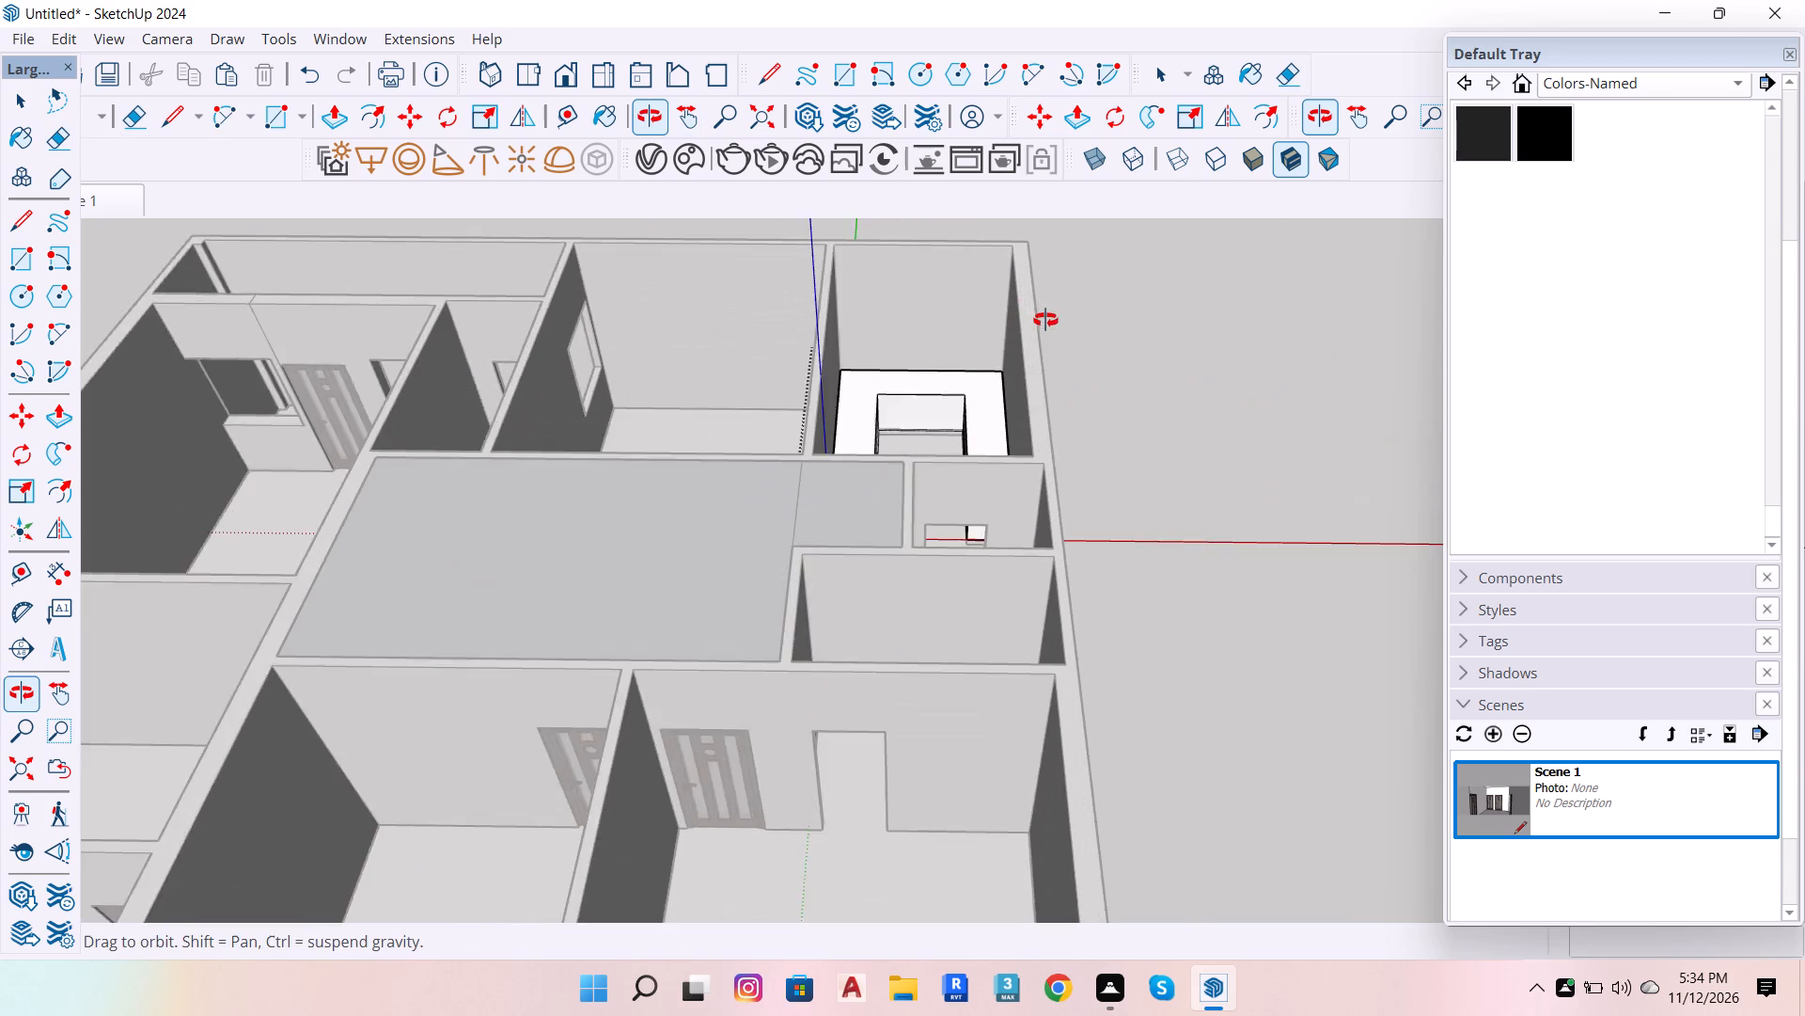
pyautogui.scroll(6, 1045, 320)
pyautogui.scroll(8, 894, 445)
pyautogui.moveTo(839, 520); pyautogui.dragTo(853, 423)
pyautogui.scroll(6, 873, 448)
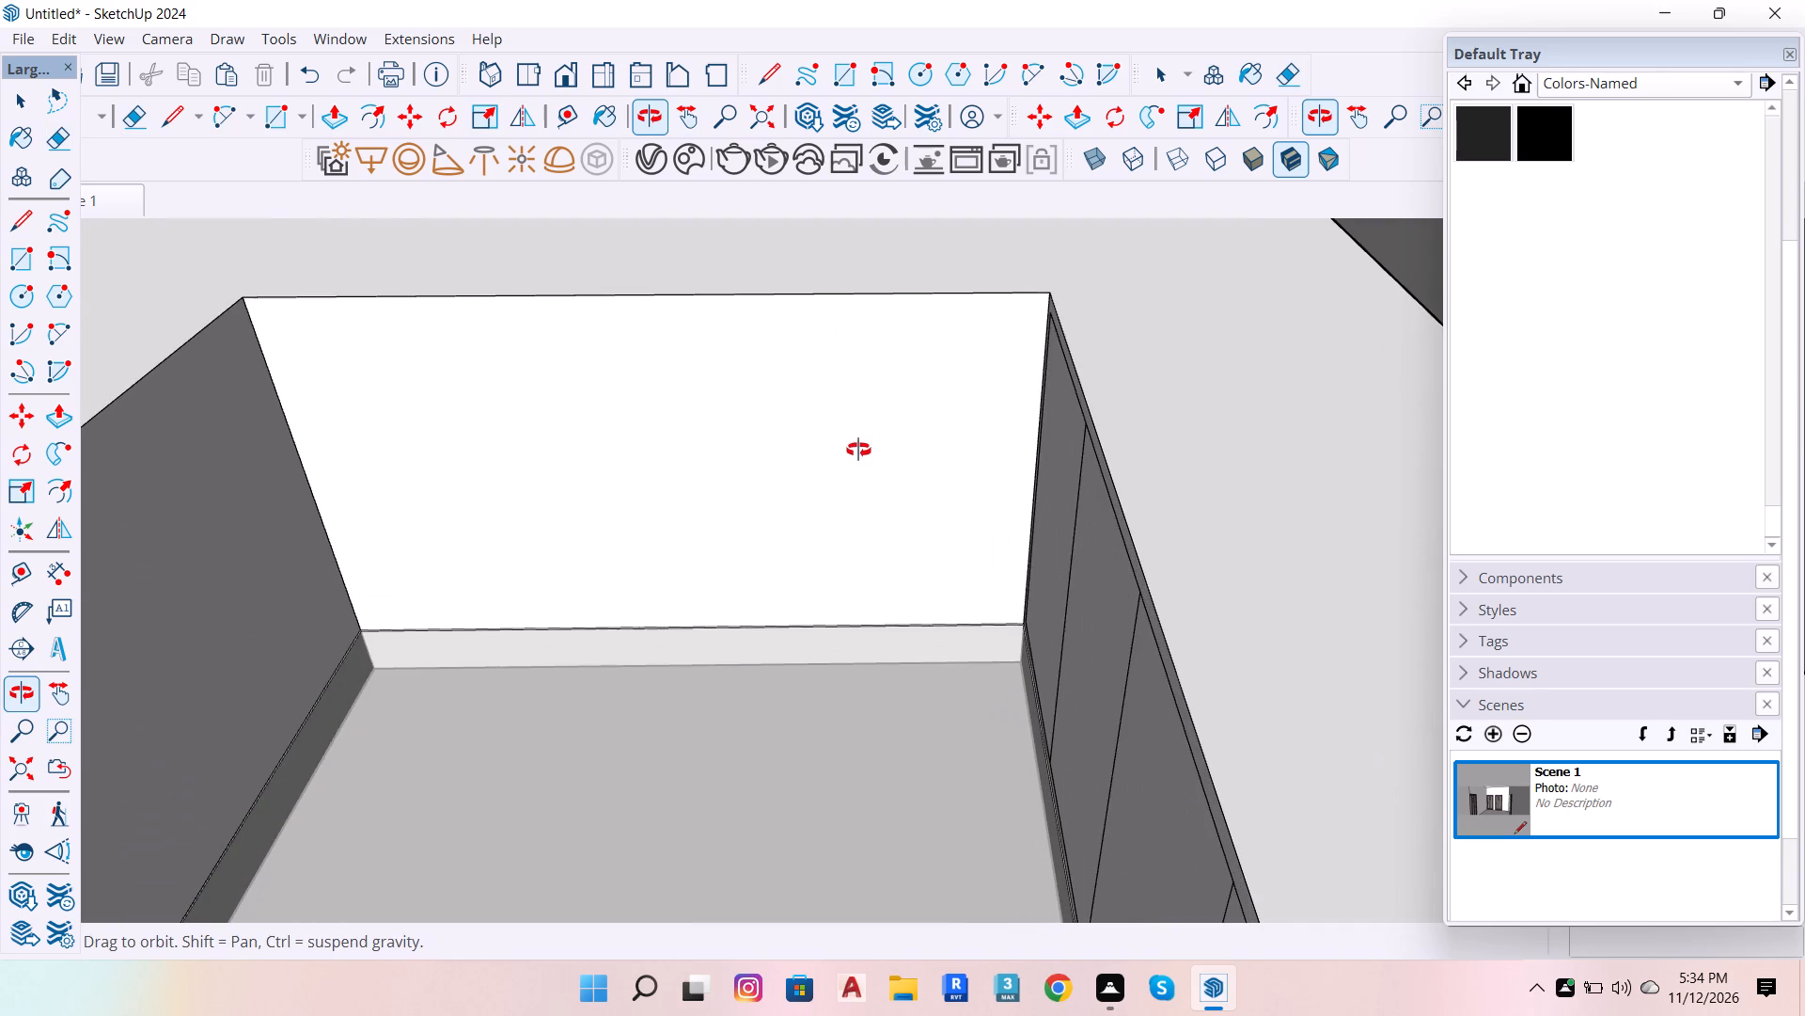
pyautogui.click(9, 117)
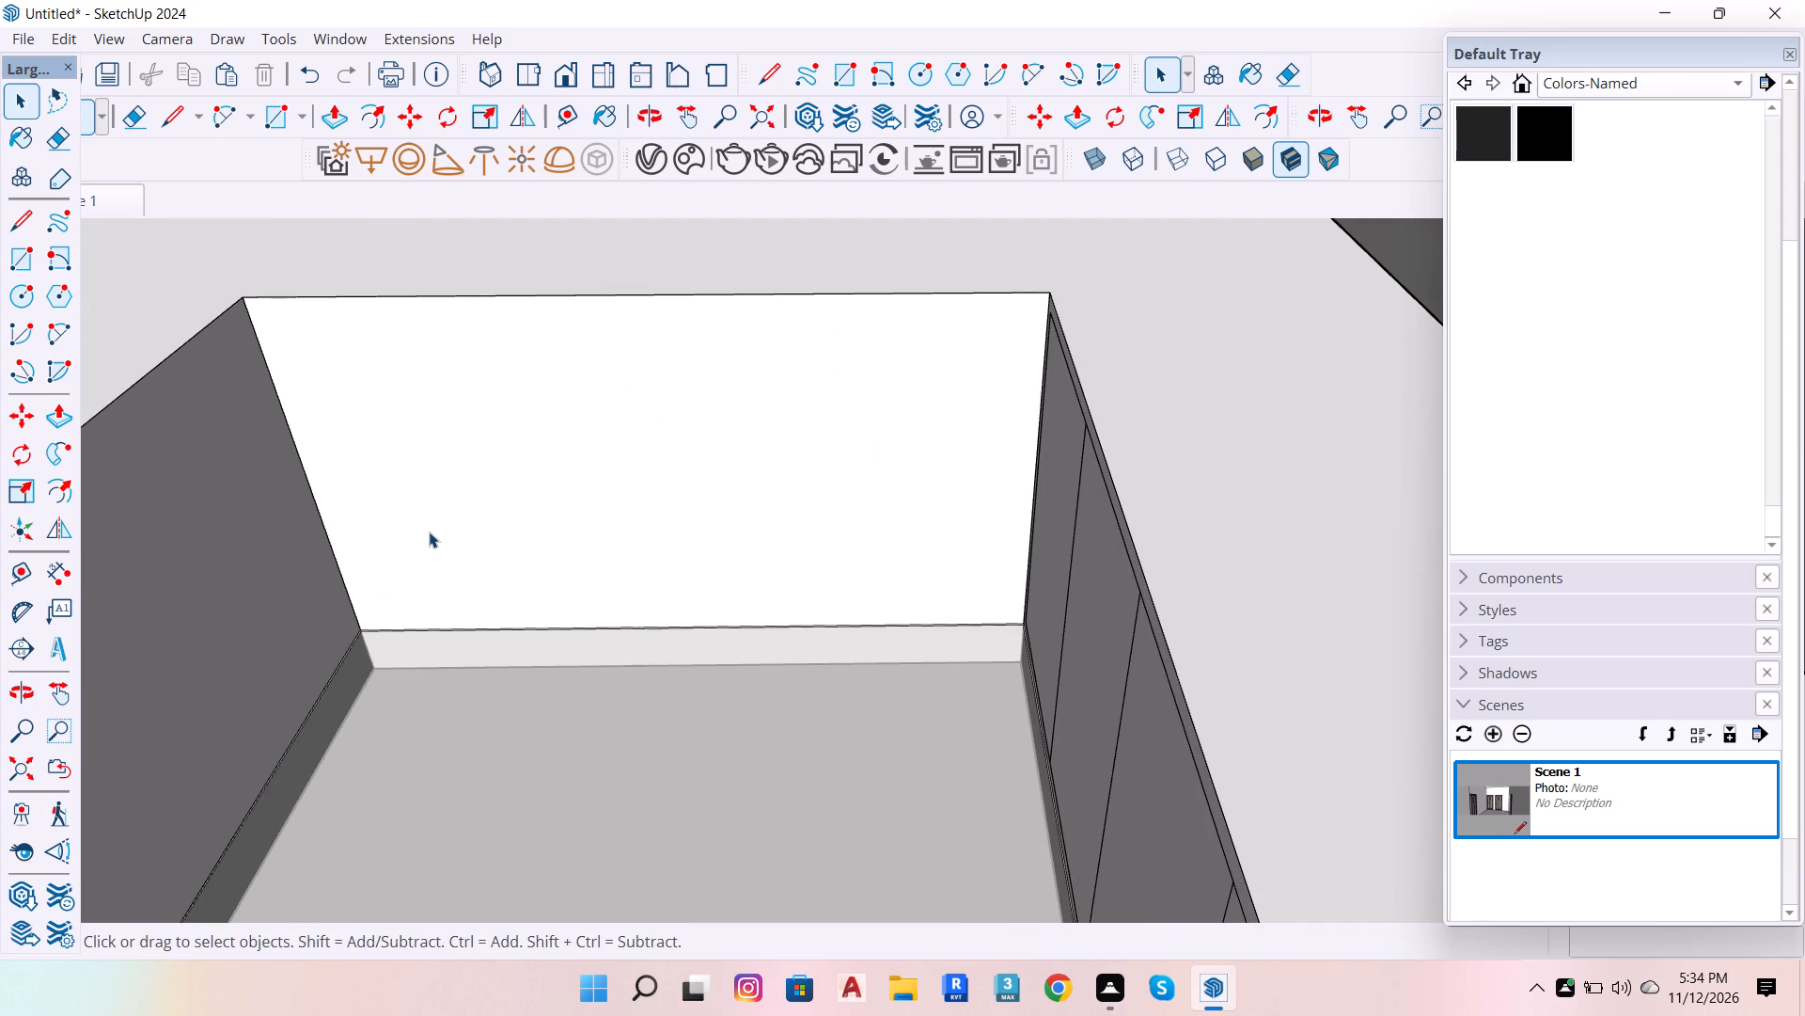
pyautogui.doubleClick(433, 527)
pyautogui.click(424, 524)
pyautogui.doubleClick(401, 480)
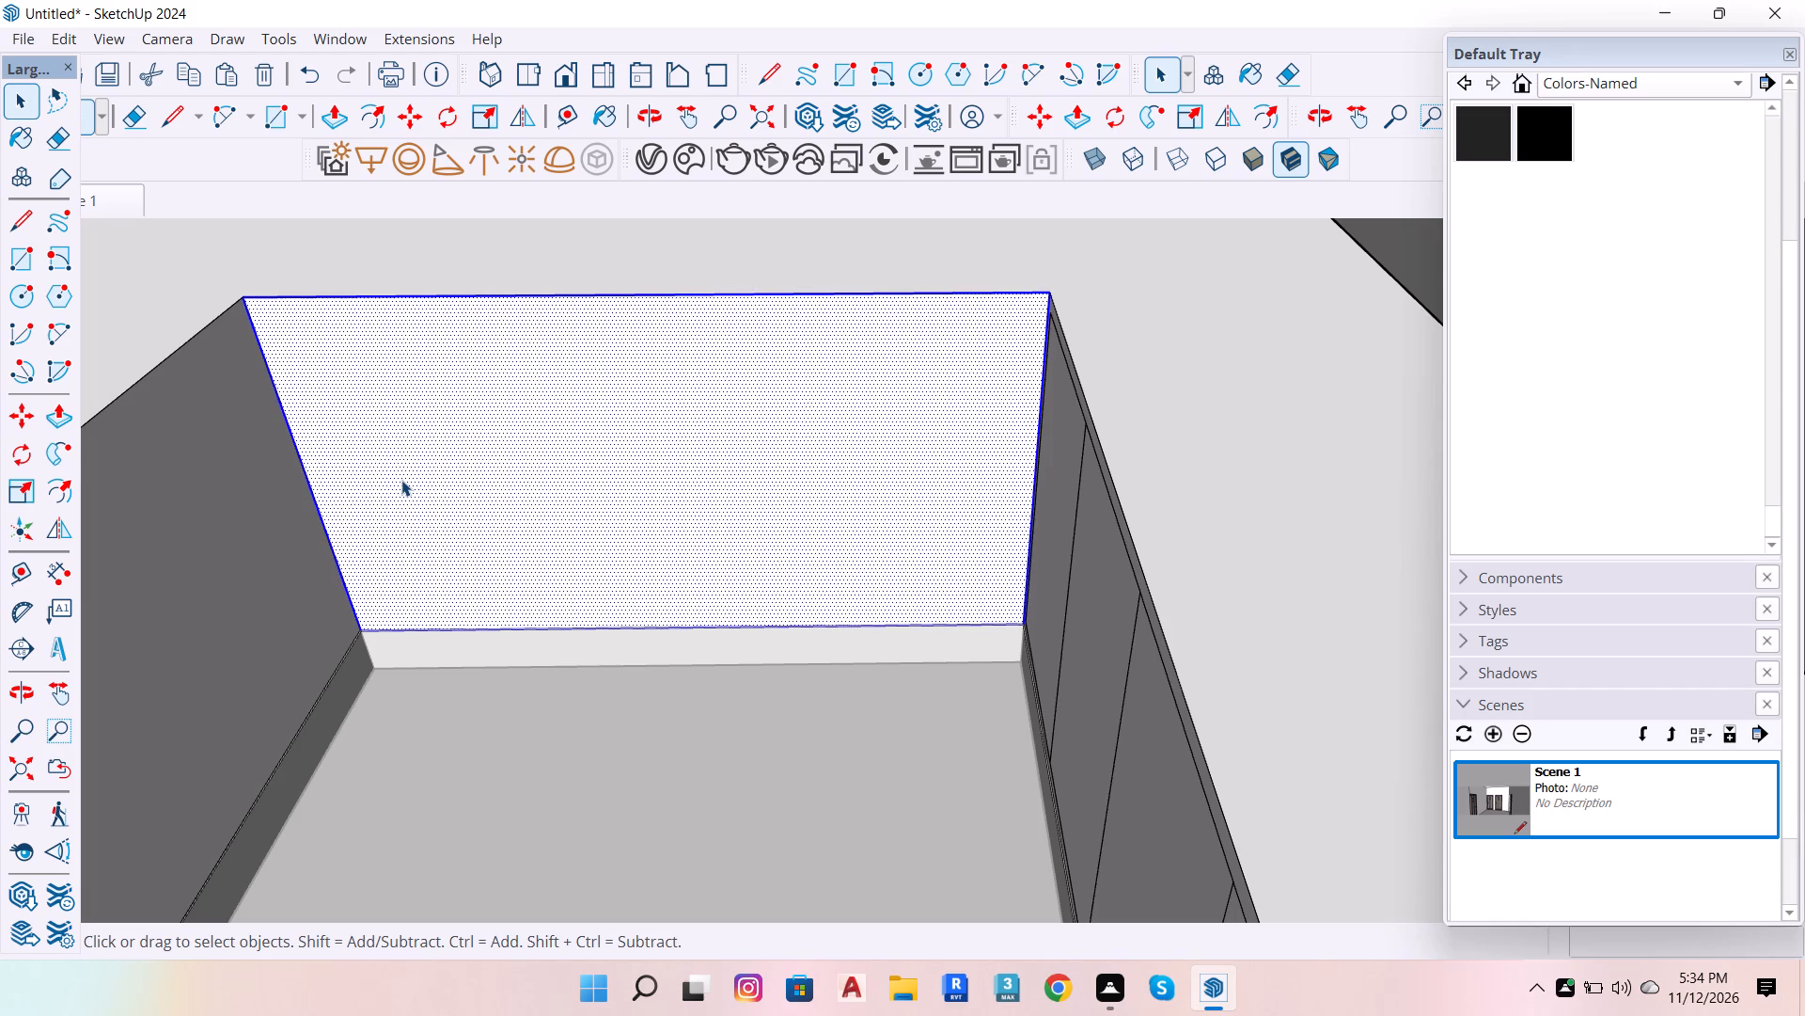
pyautogui.click(388, 111)
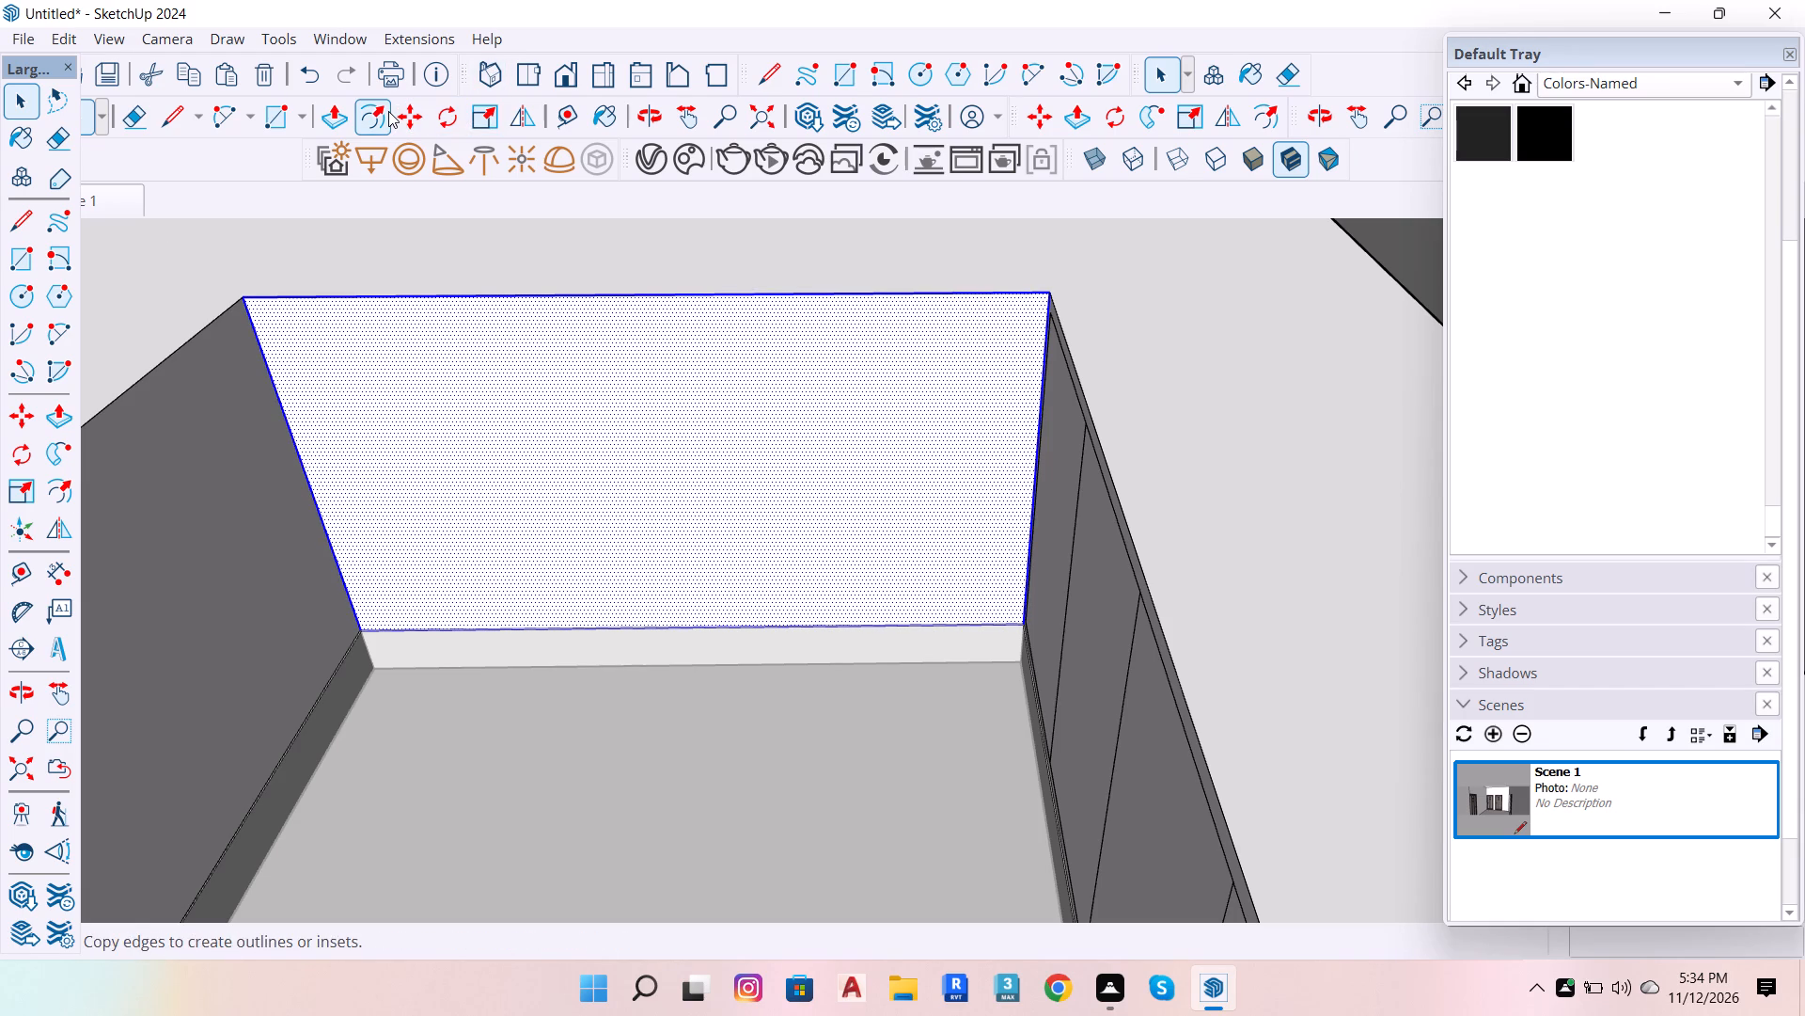
pyautogui.click(443, 280)
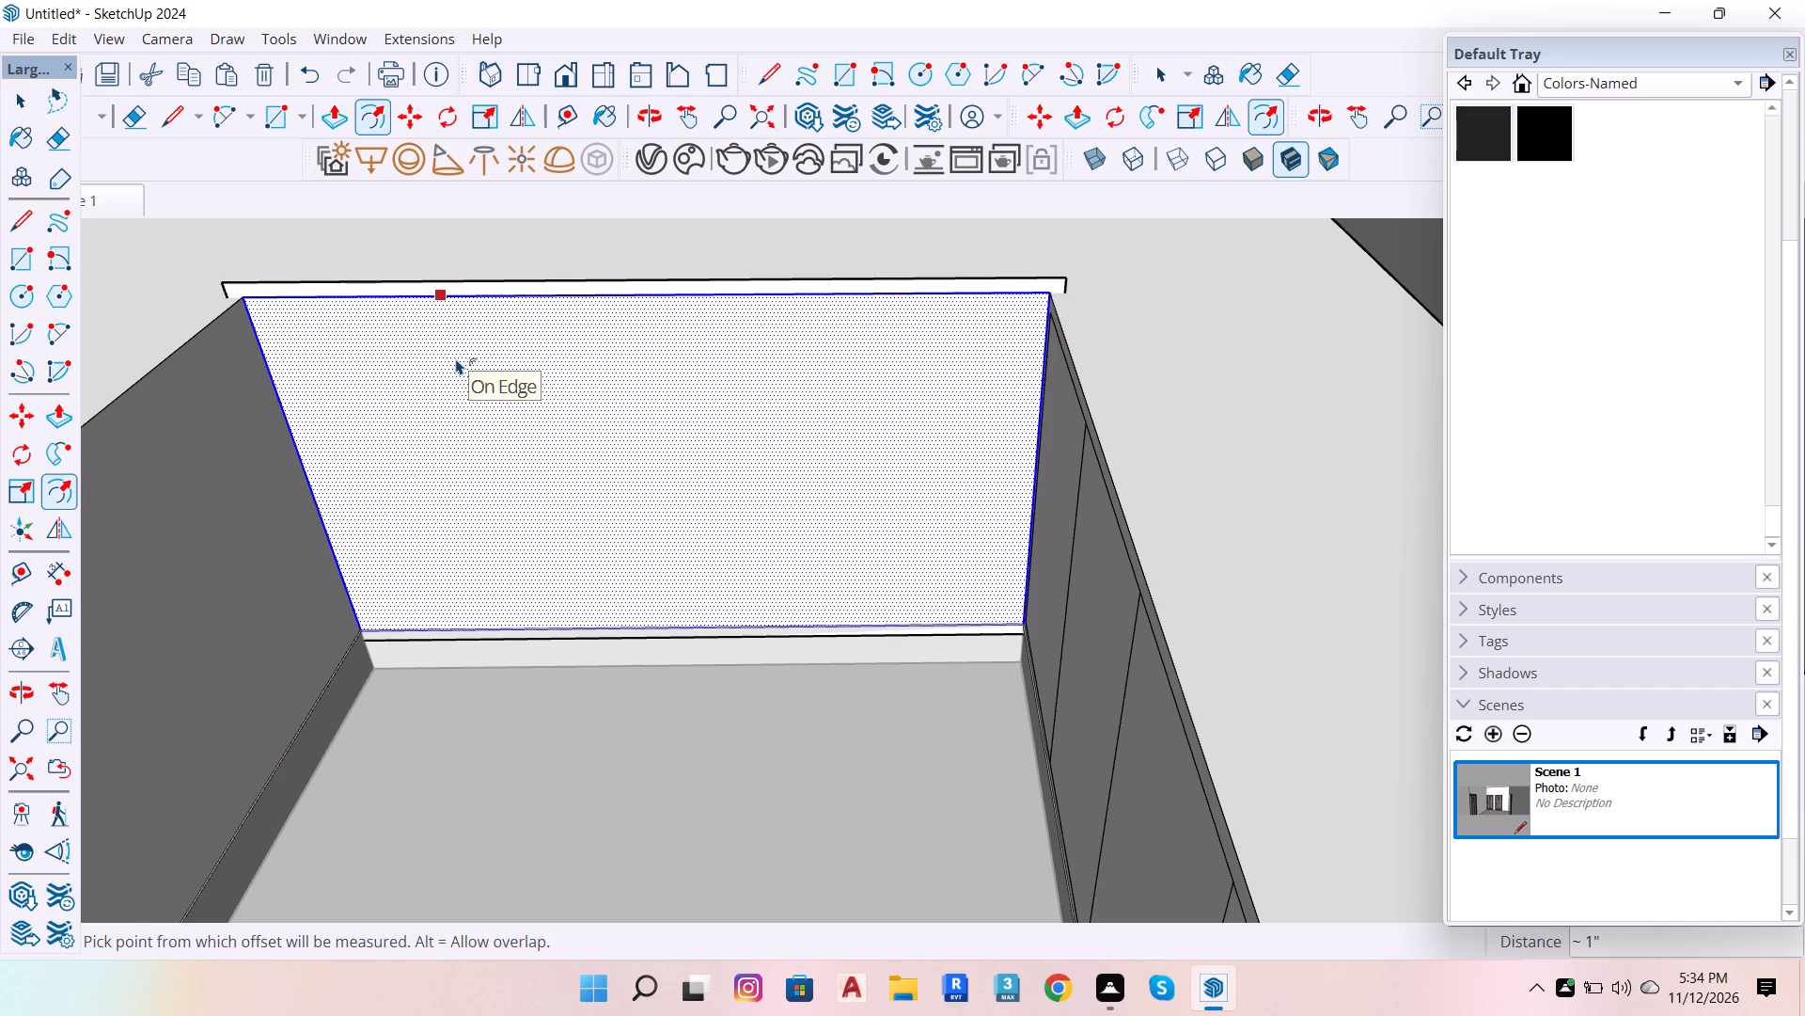
pyautogui.hotkey('ctrl', 'z')
pyautogui.click(462, 311)
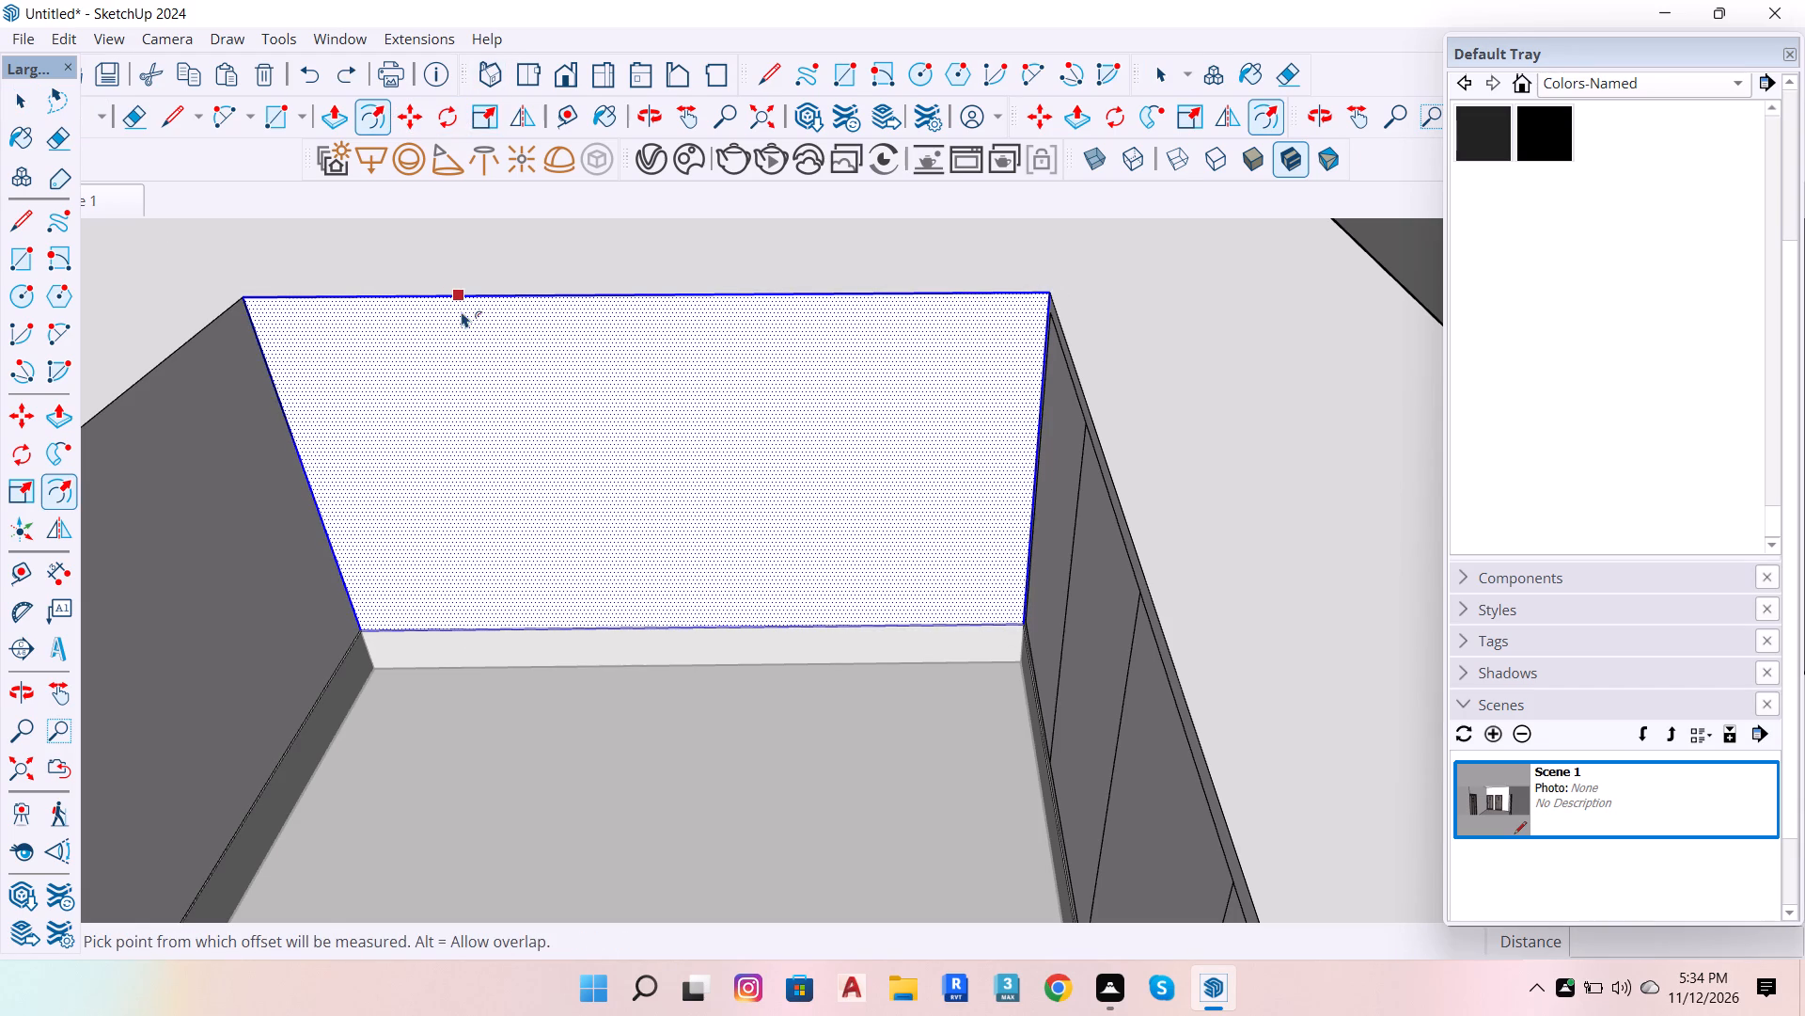
pyautogui.press('1')
pyautogui.press('Return')
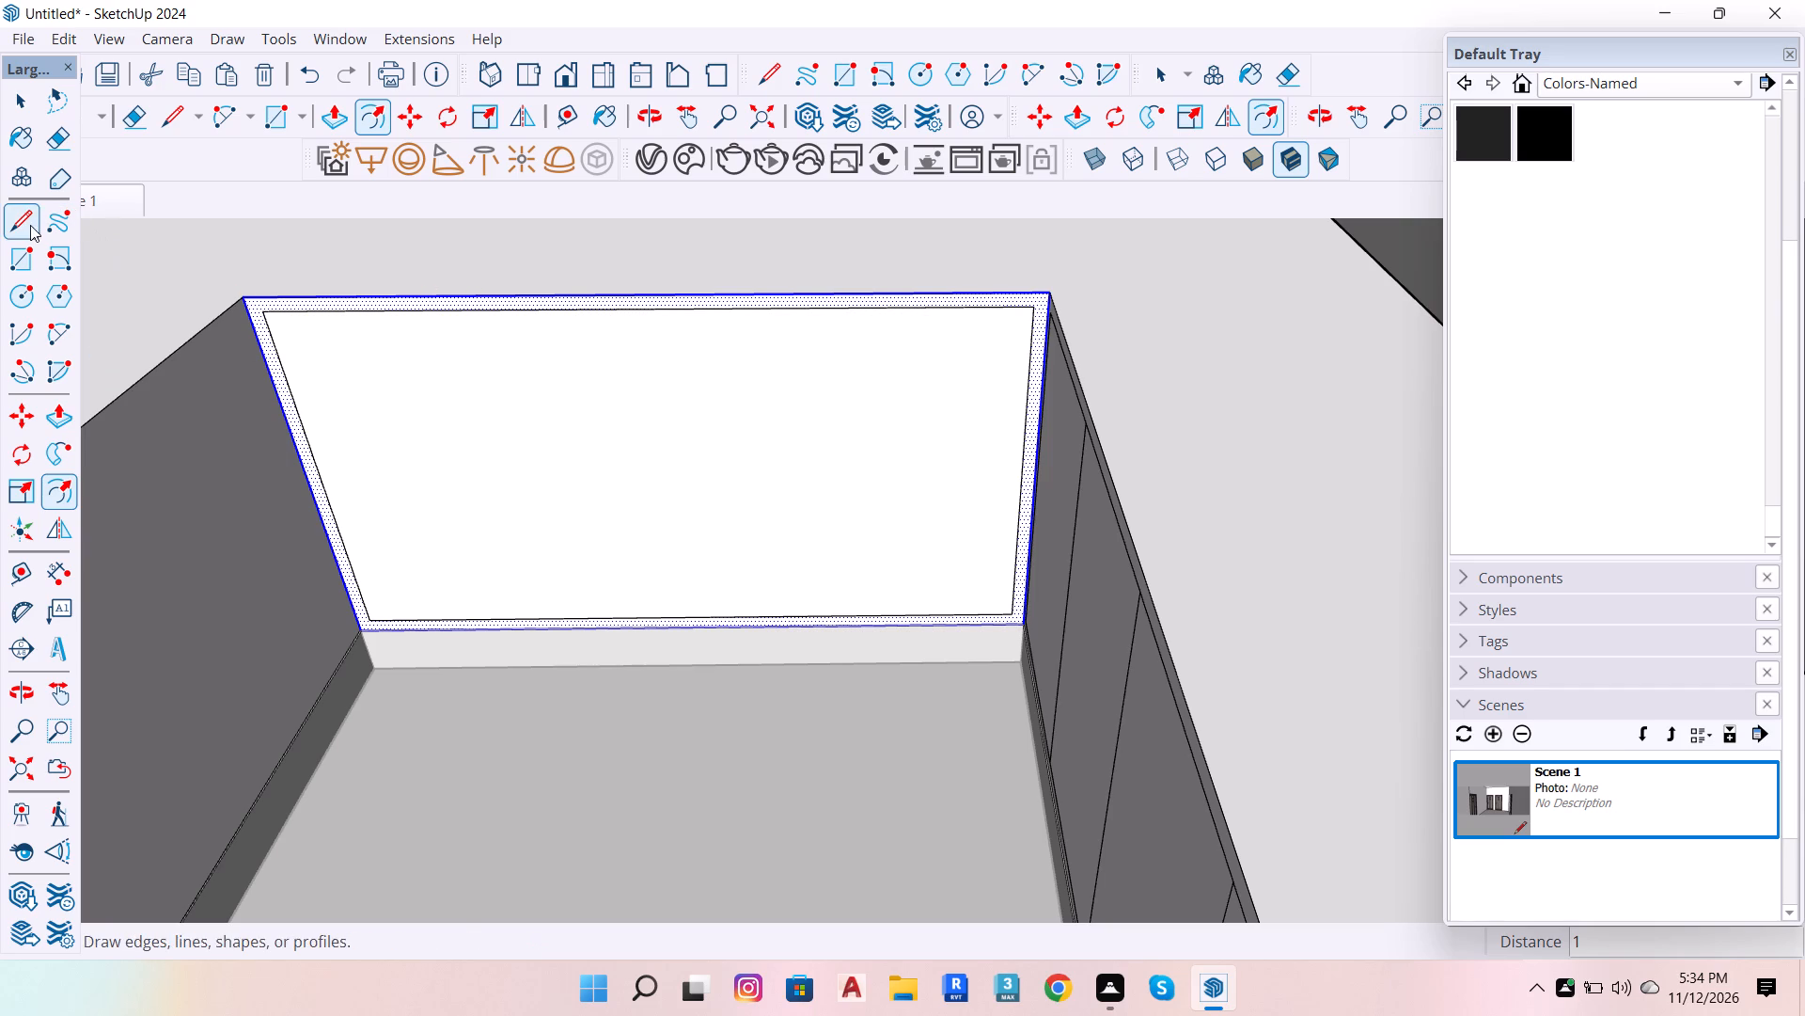
# Dimension the full width of the offset outline on the counter's middle face and erase that dimension.
pyautogui.click(16, 115)
pyautogui.scroll(5, 218, 368)
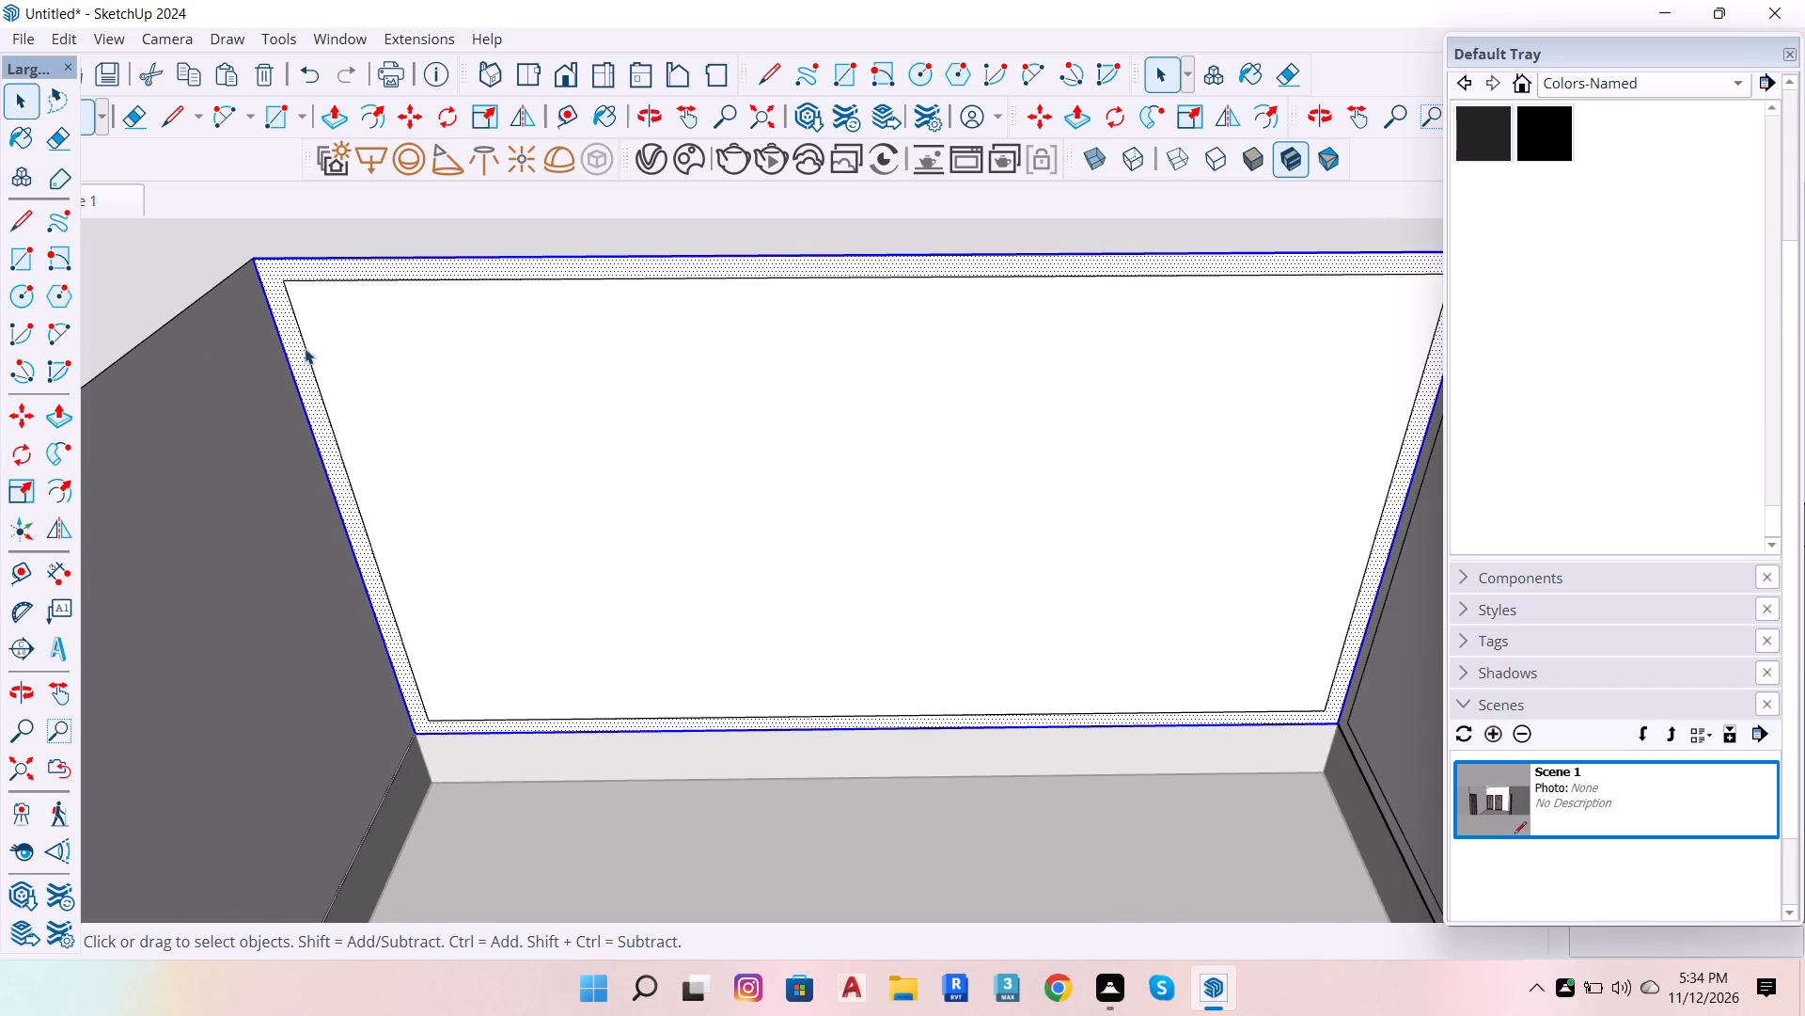
pyautogui.click(307, 372)
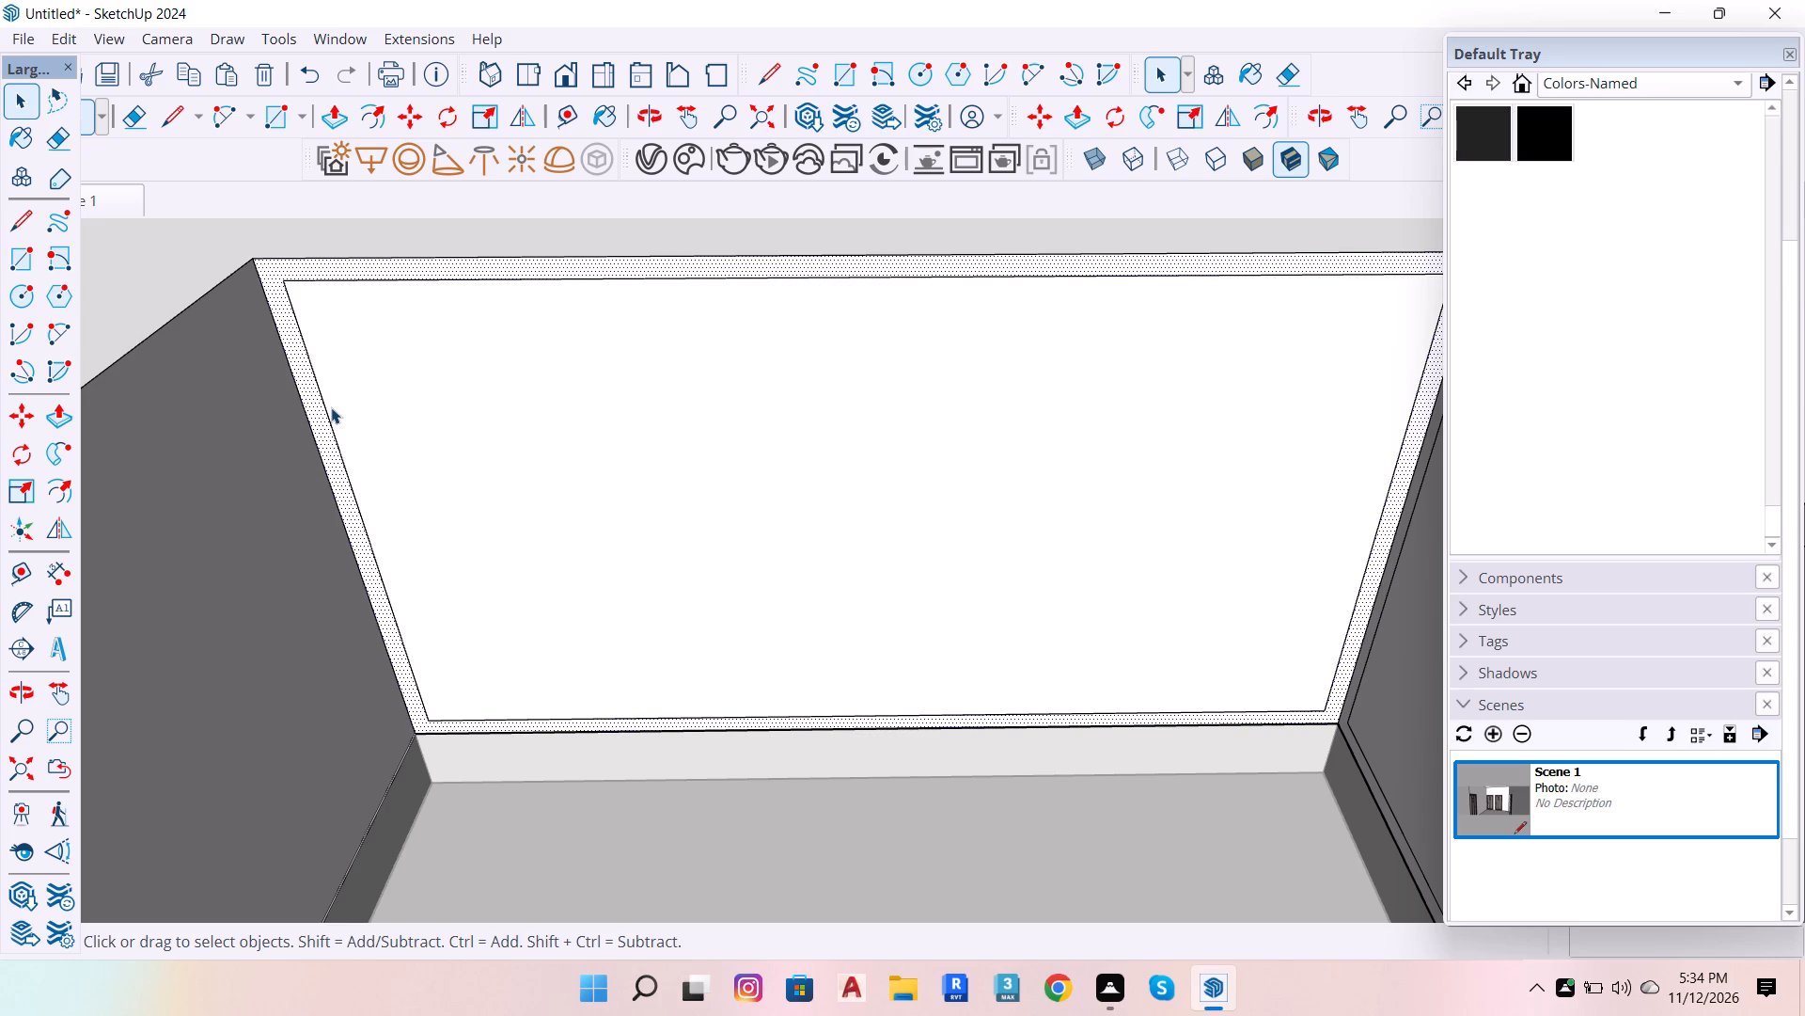
pyautogui.click(330, 423)
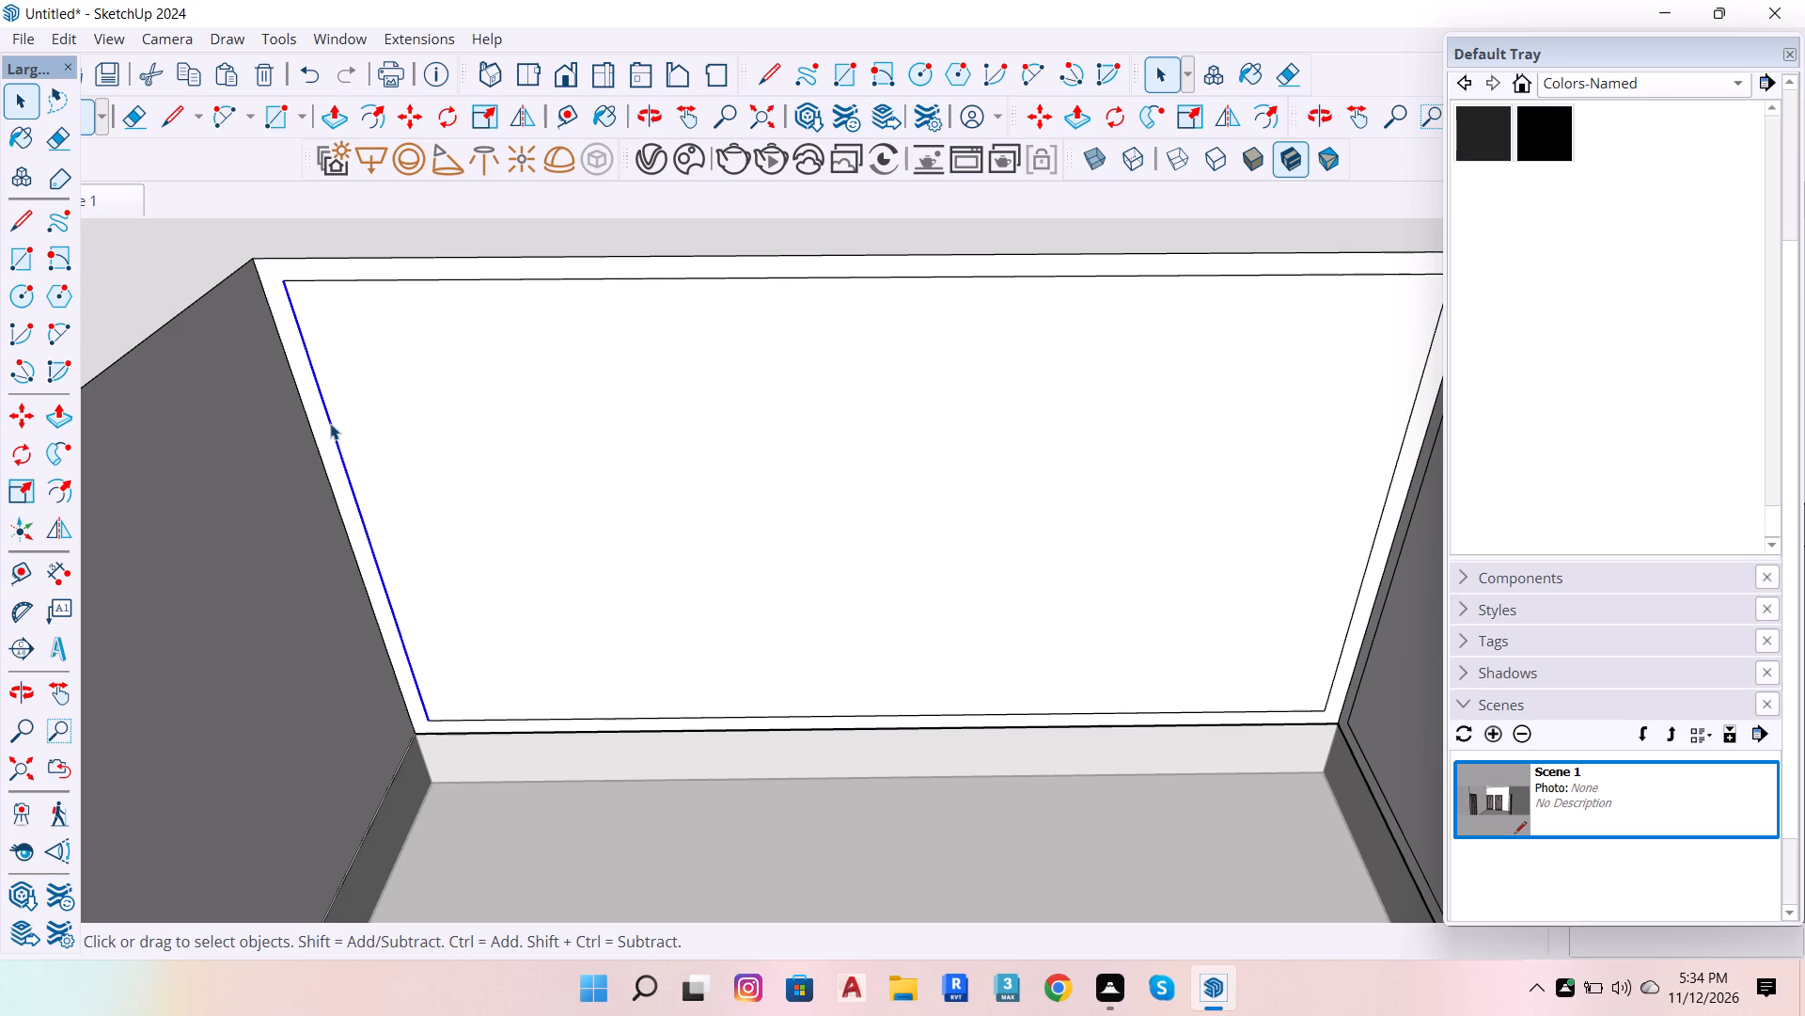
pyautogui.scroll(-4, 330, 423)
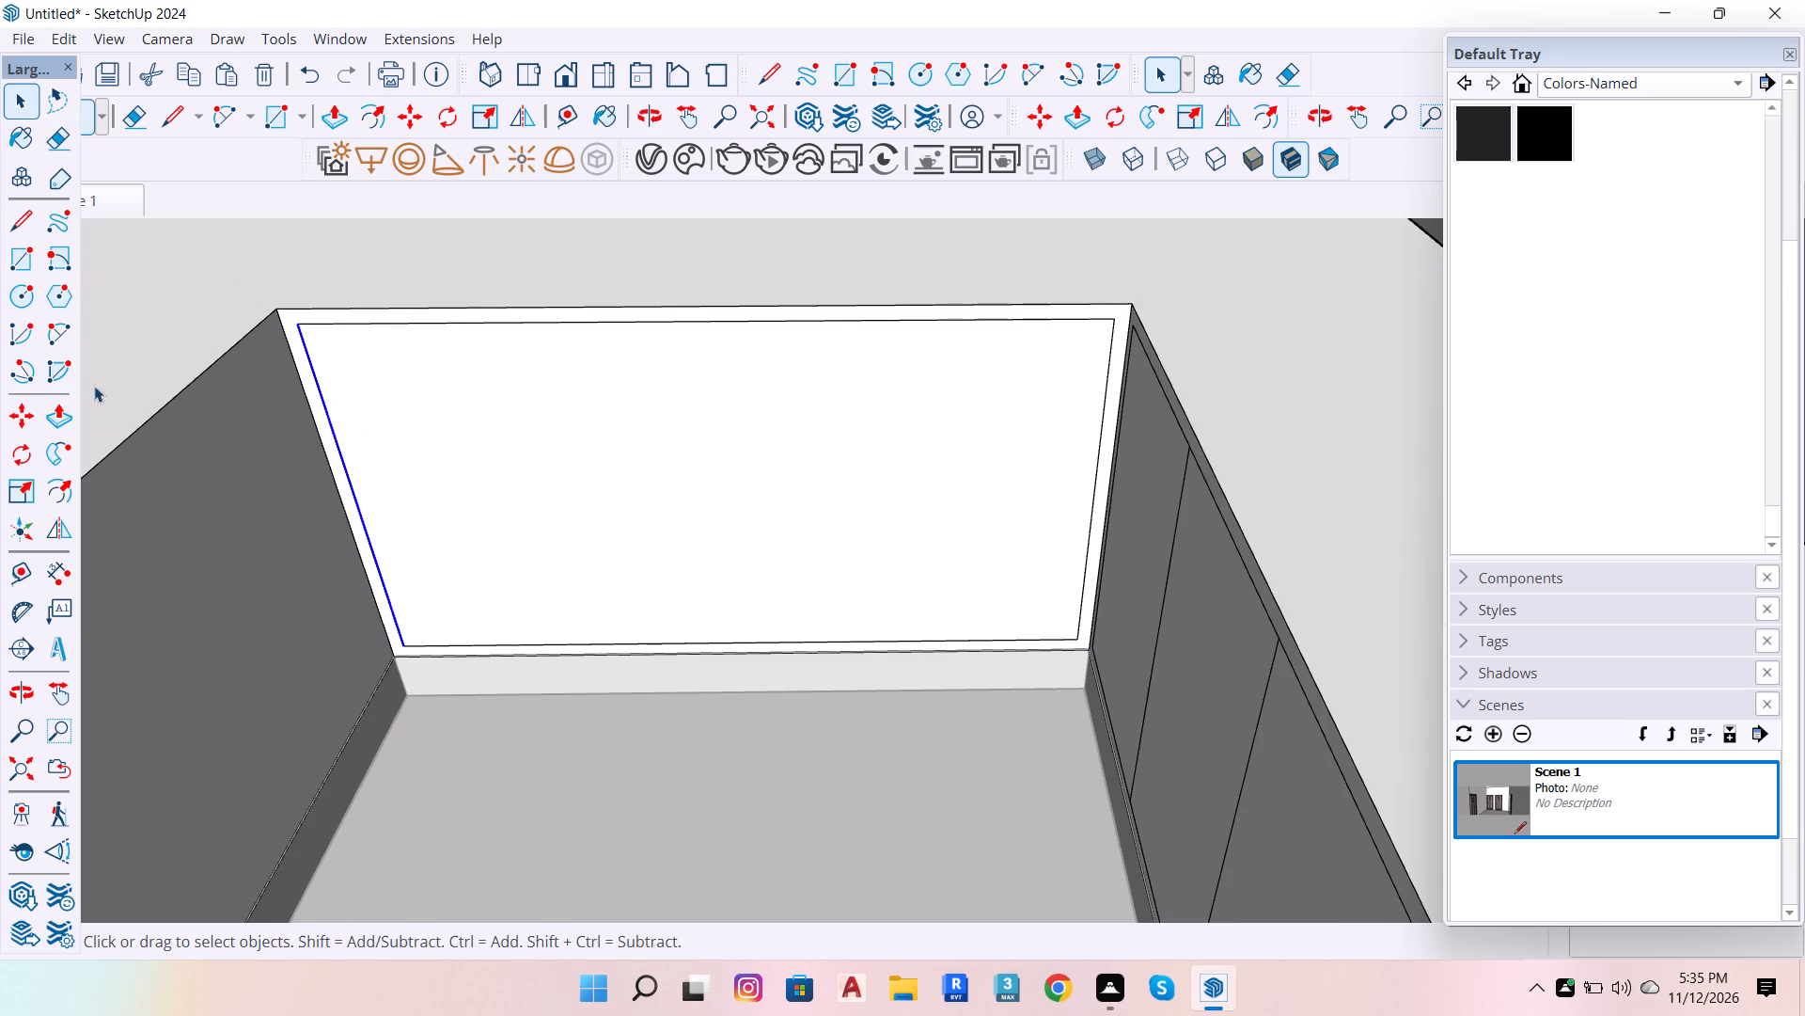
pyautogui.click(63, 561)
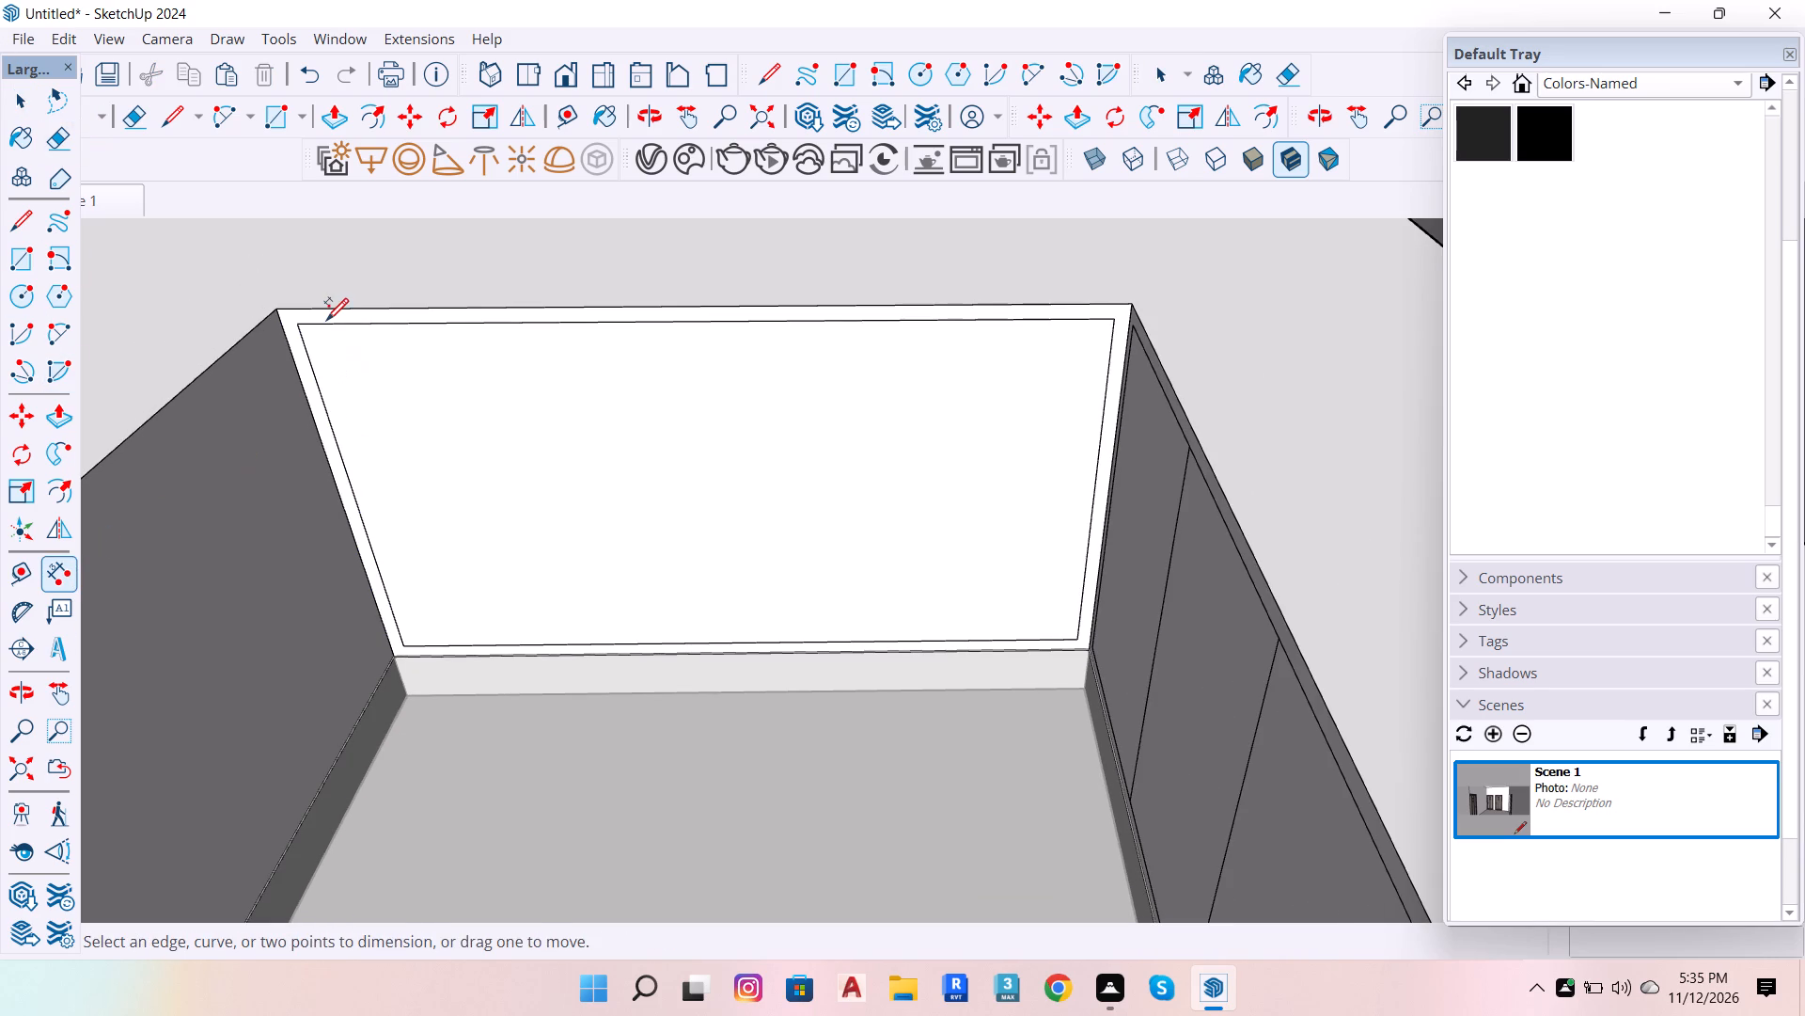
pyautogui.click(326, 325)
pyautogui.click(353, 406)
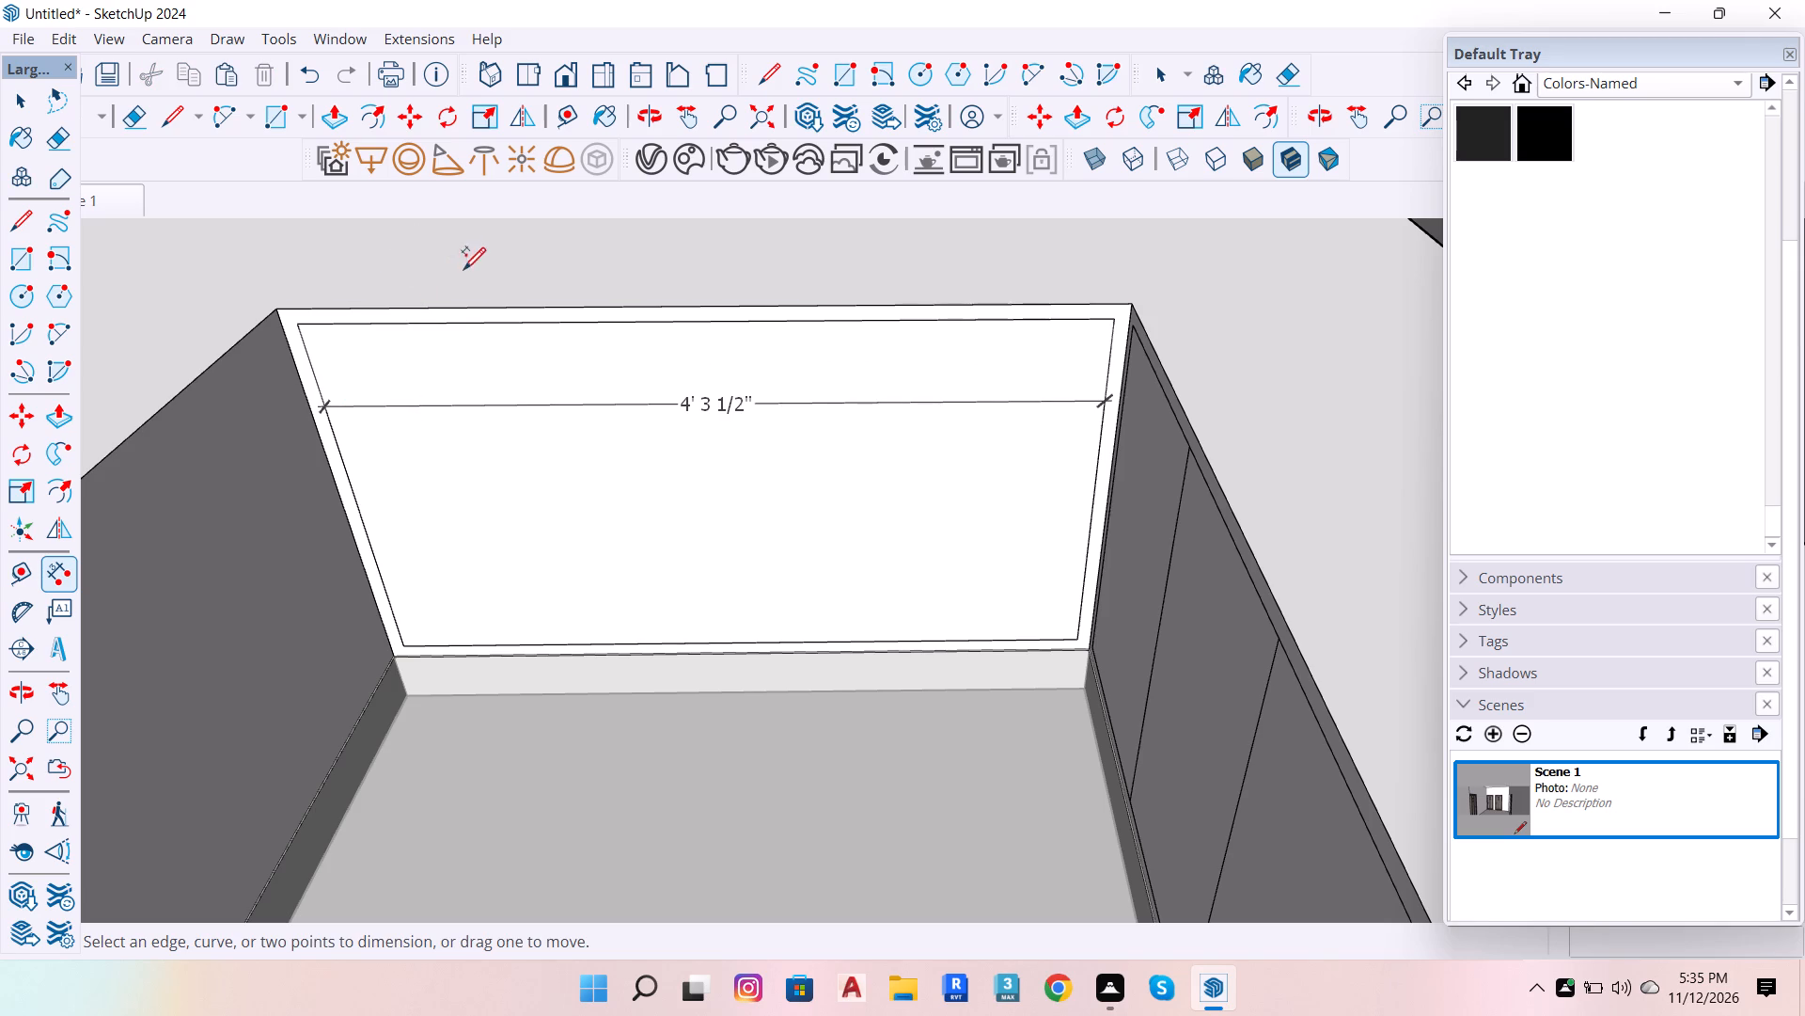
pyautogui.click(74, 140)
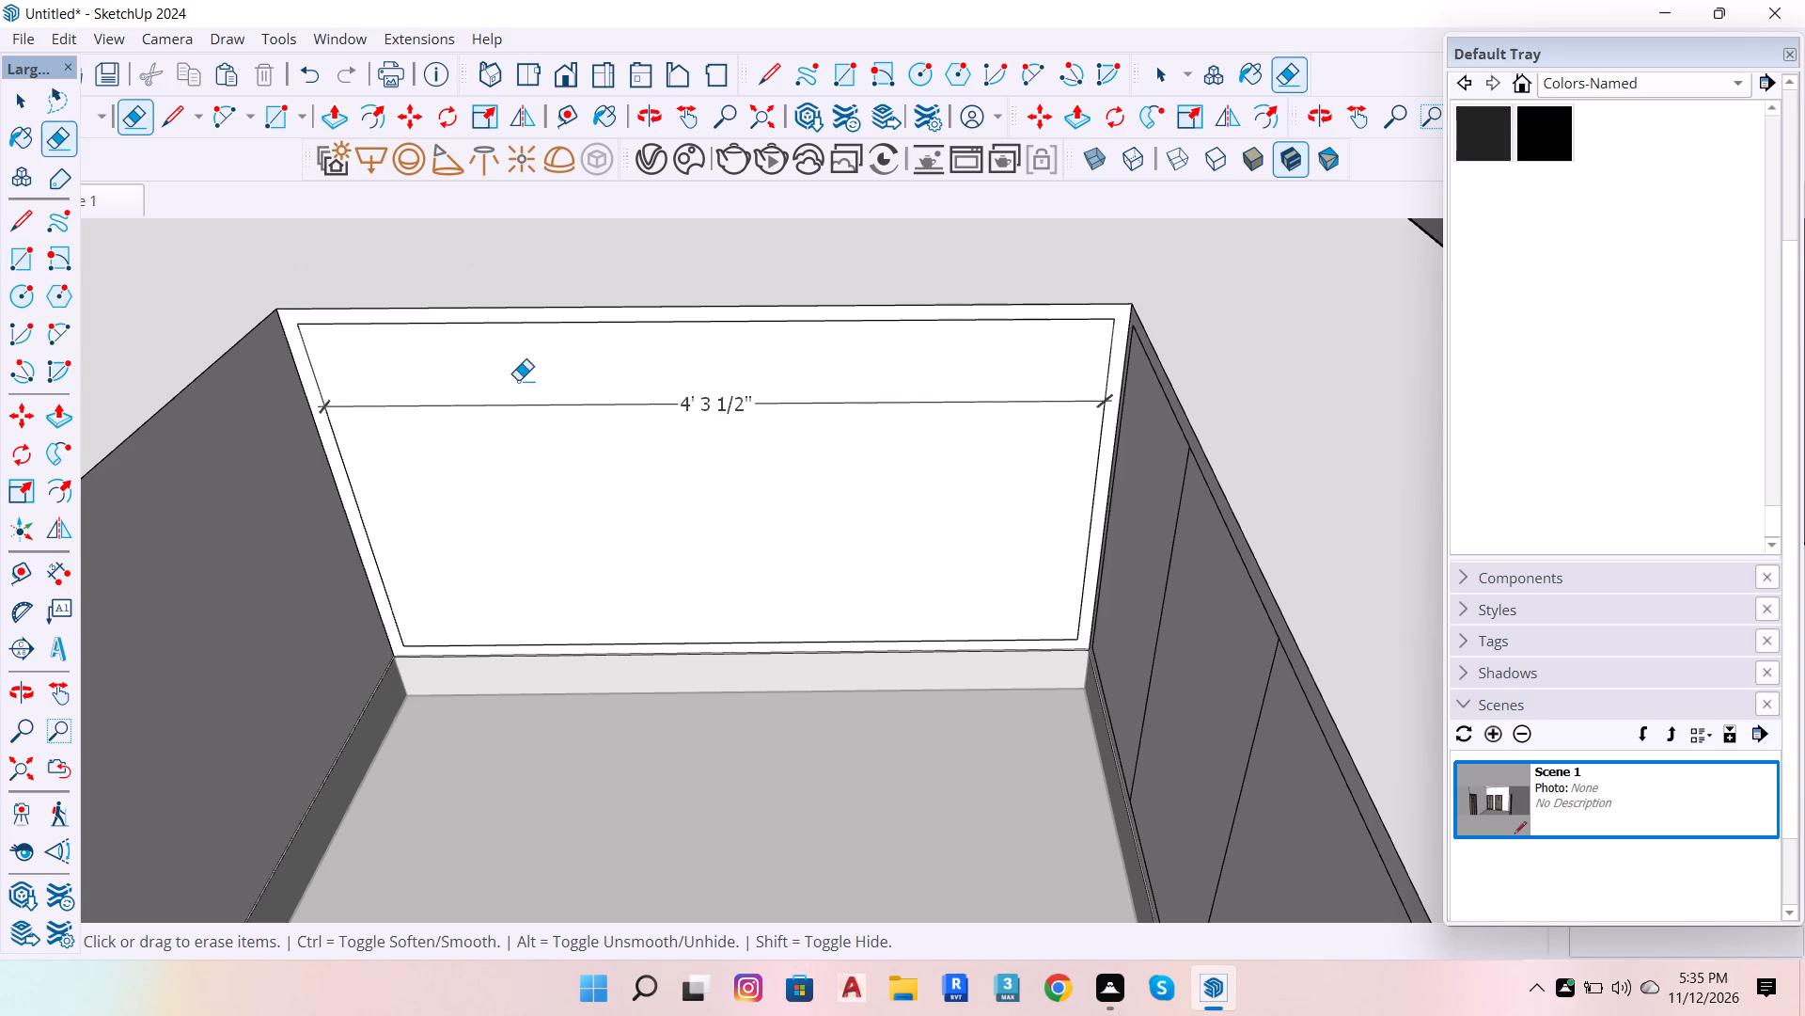
pyautogui.moveTo(532, 389); pyautogui.dragTo(536, 409)
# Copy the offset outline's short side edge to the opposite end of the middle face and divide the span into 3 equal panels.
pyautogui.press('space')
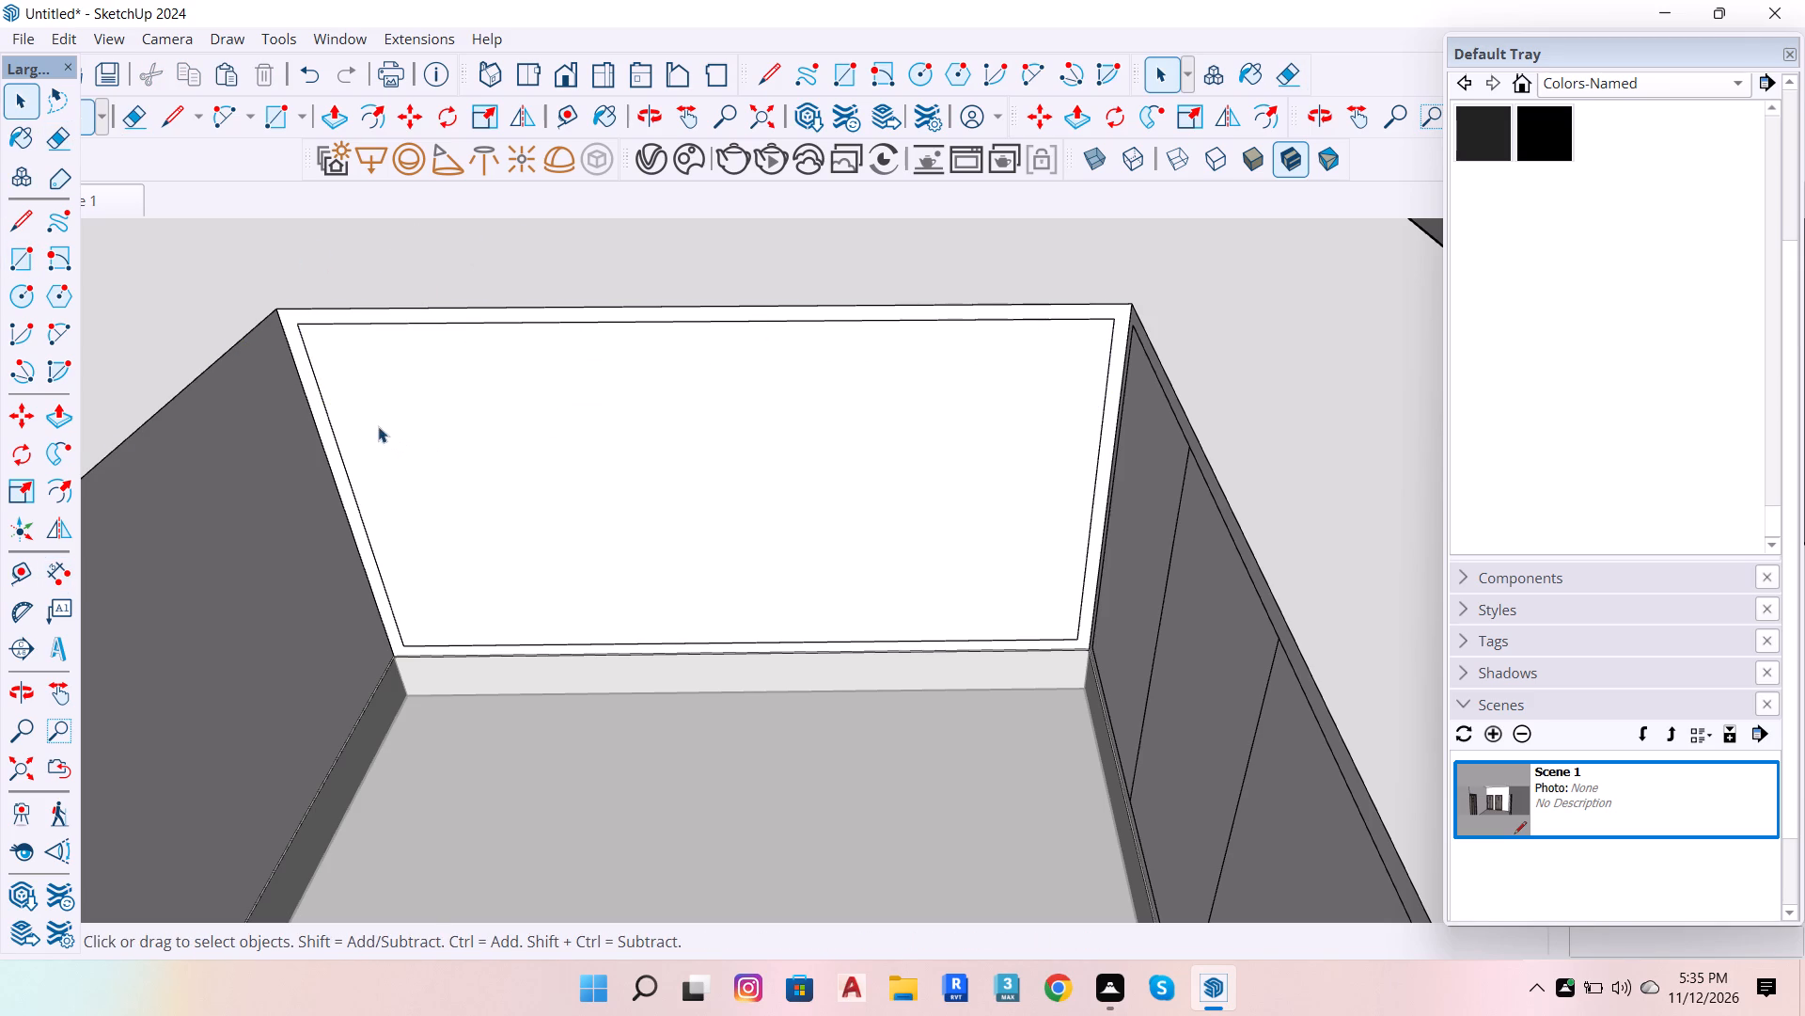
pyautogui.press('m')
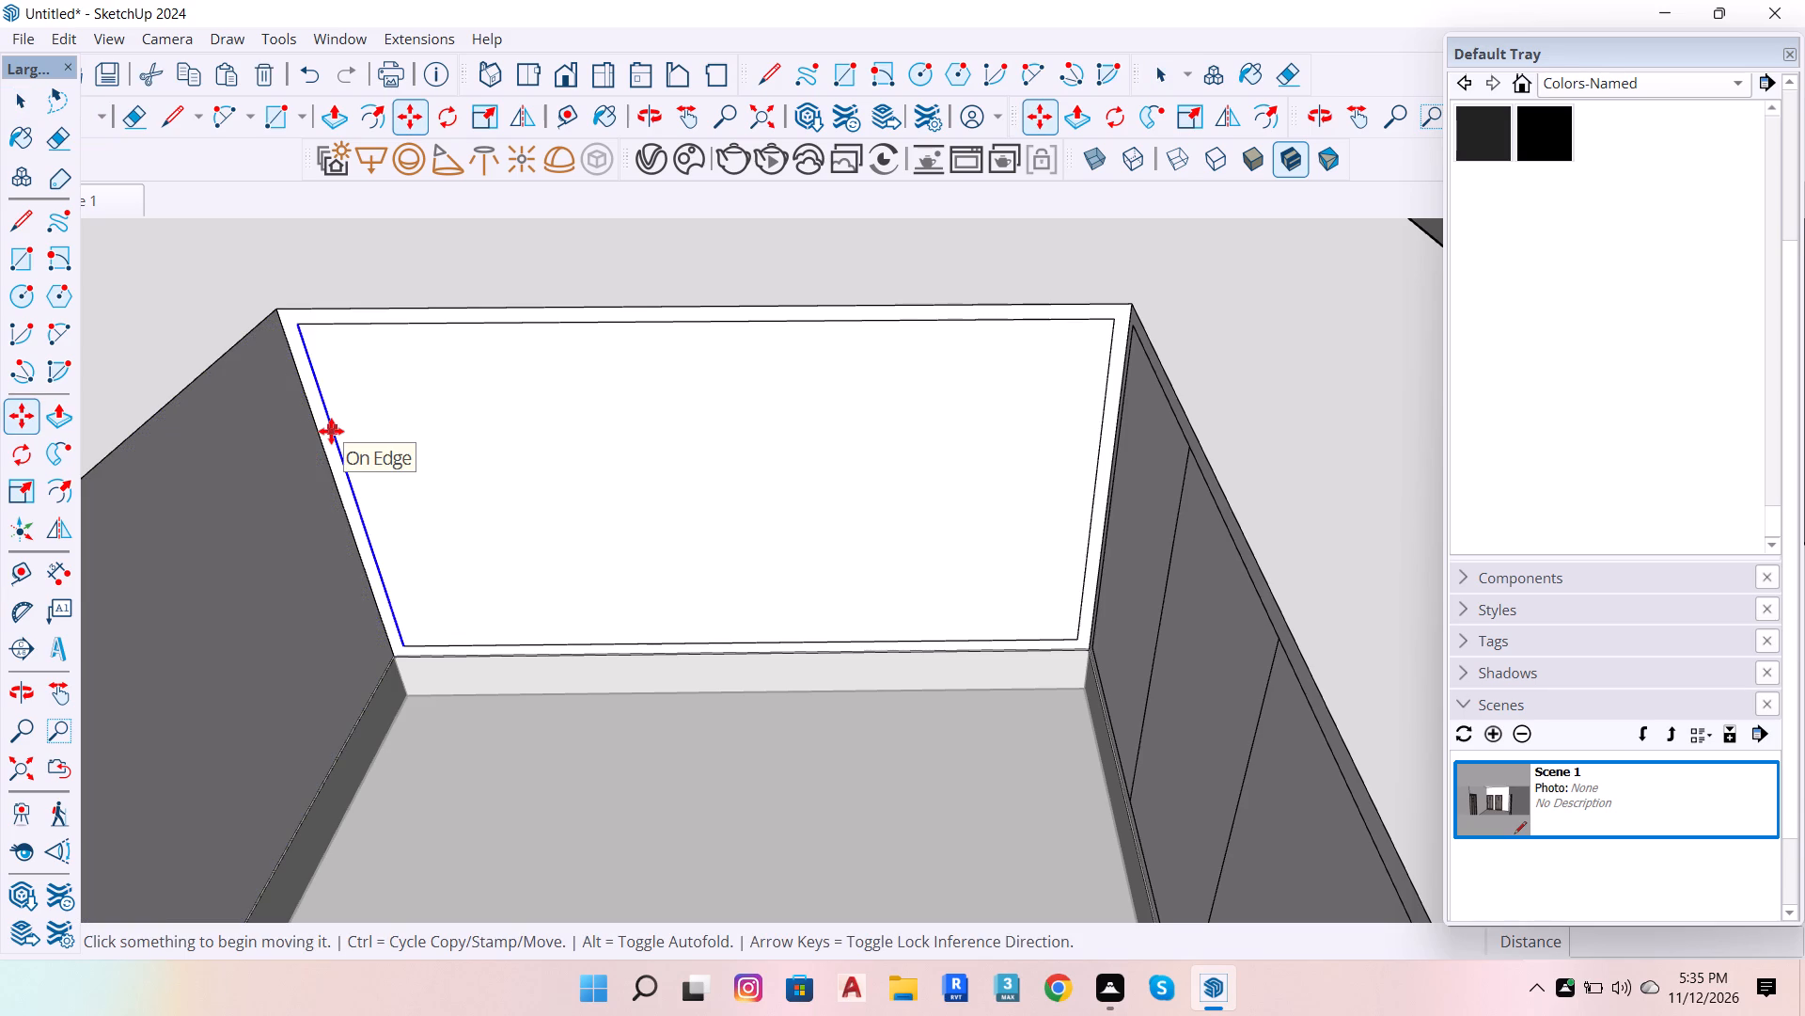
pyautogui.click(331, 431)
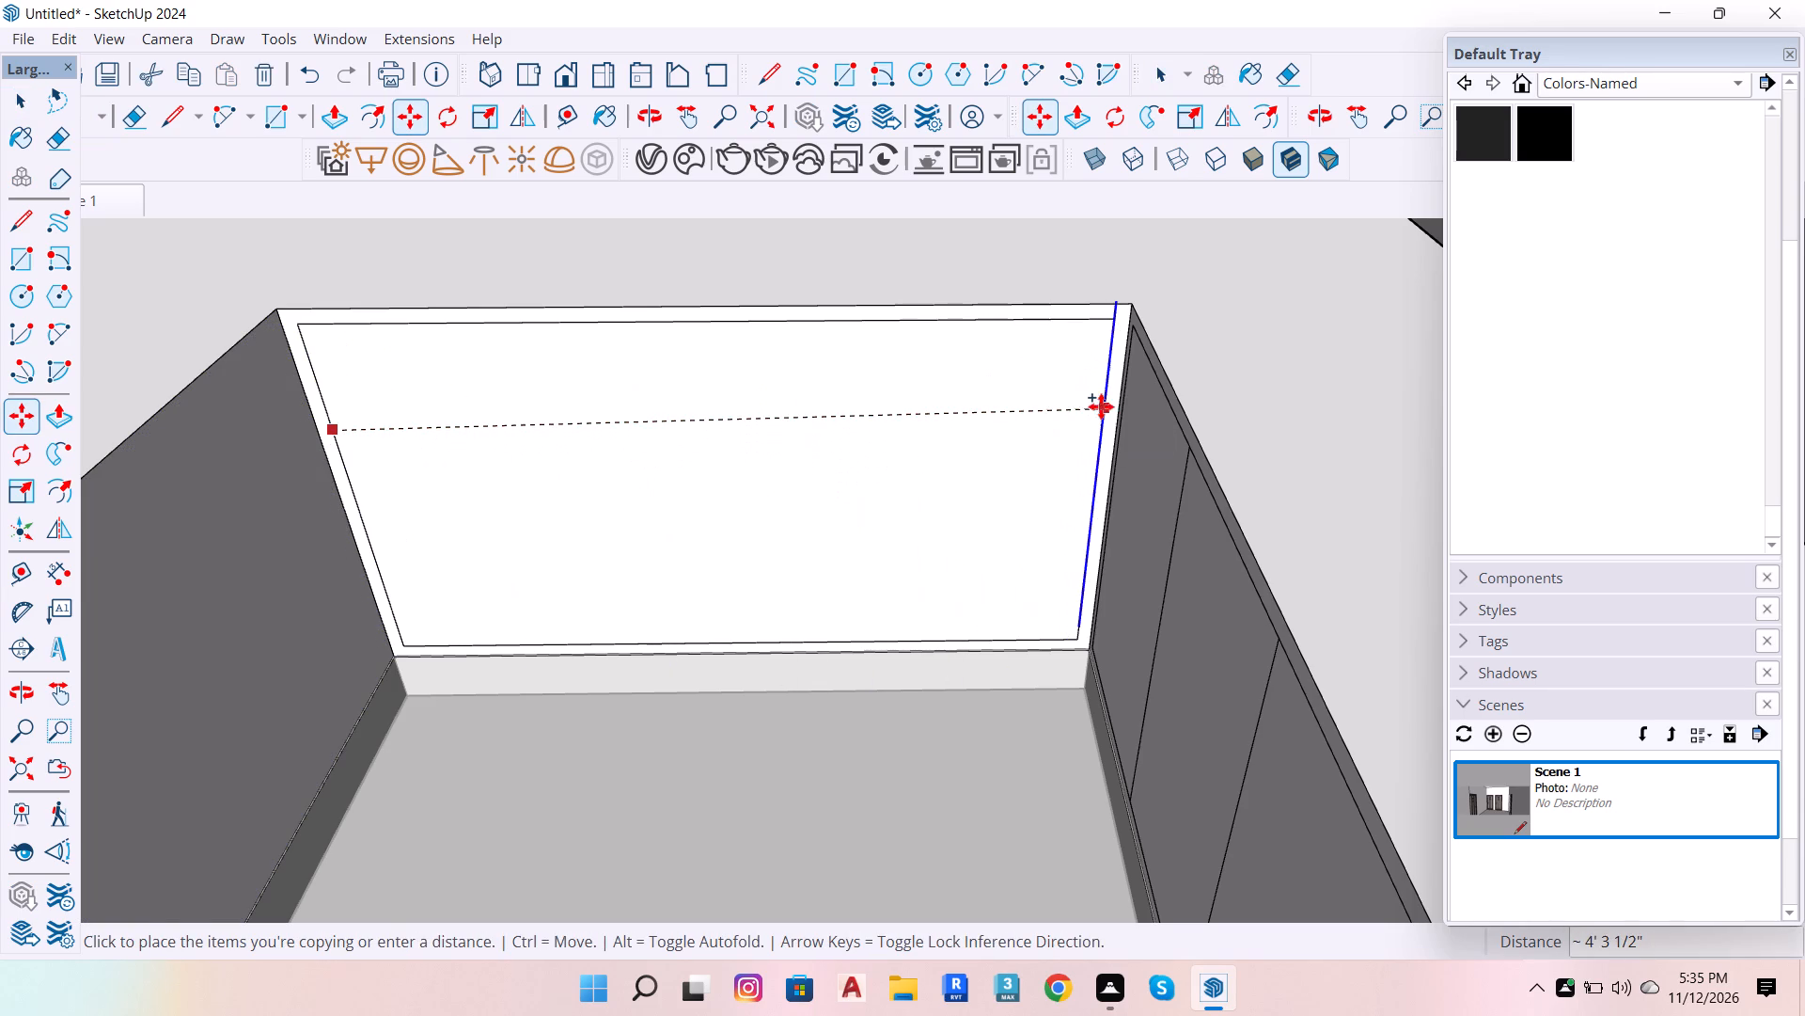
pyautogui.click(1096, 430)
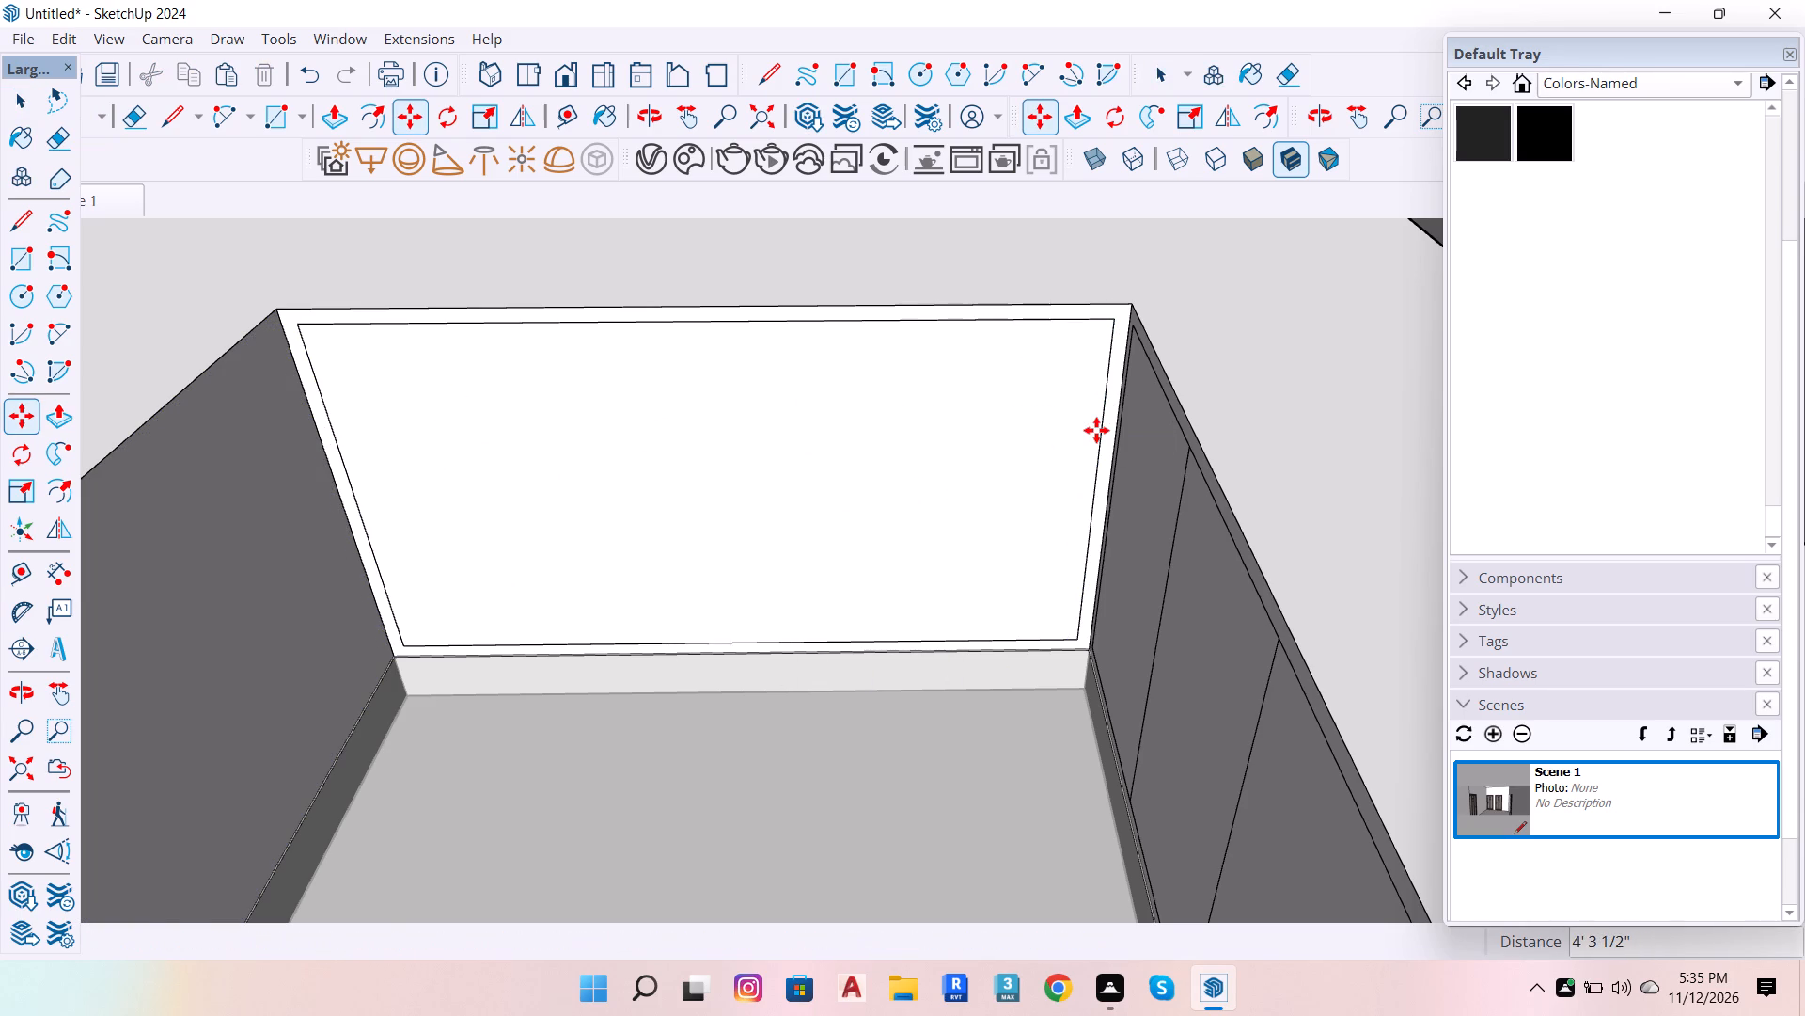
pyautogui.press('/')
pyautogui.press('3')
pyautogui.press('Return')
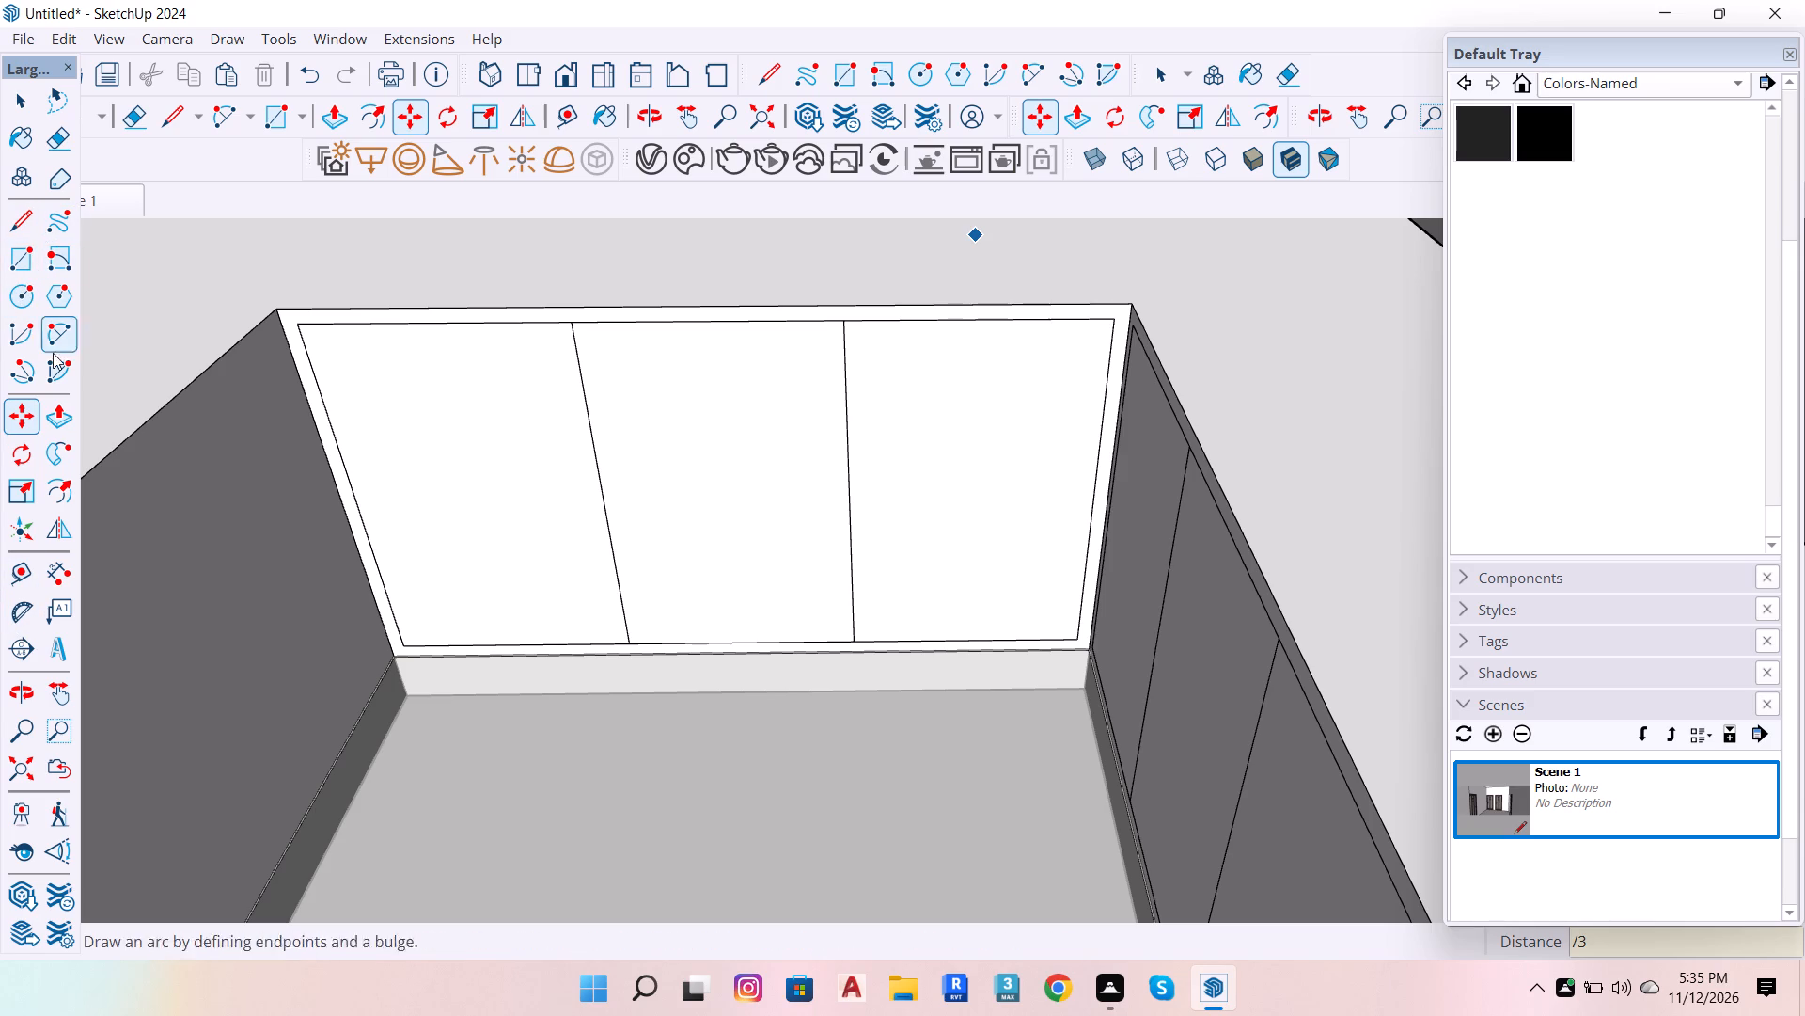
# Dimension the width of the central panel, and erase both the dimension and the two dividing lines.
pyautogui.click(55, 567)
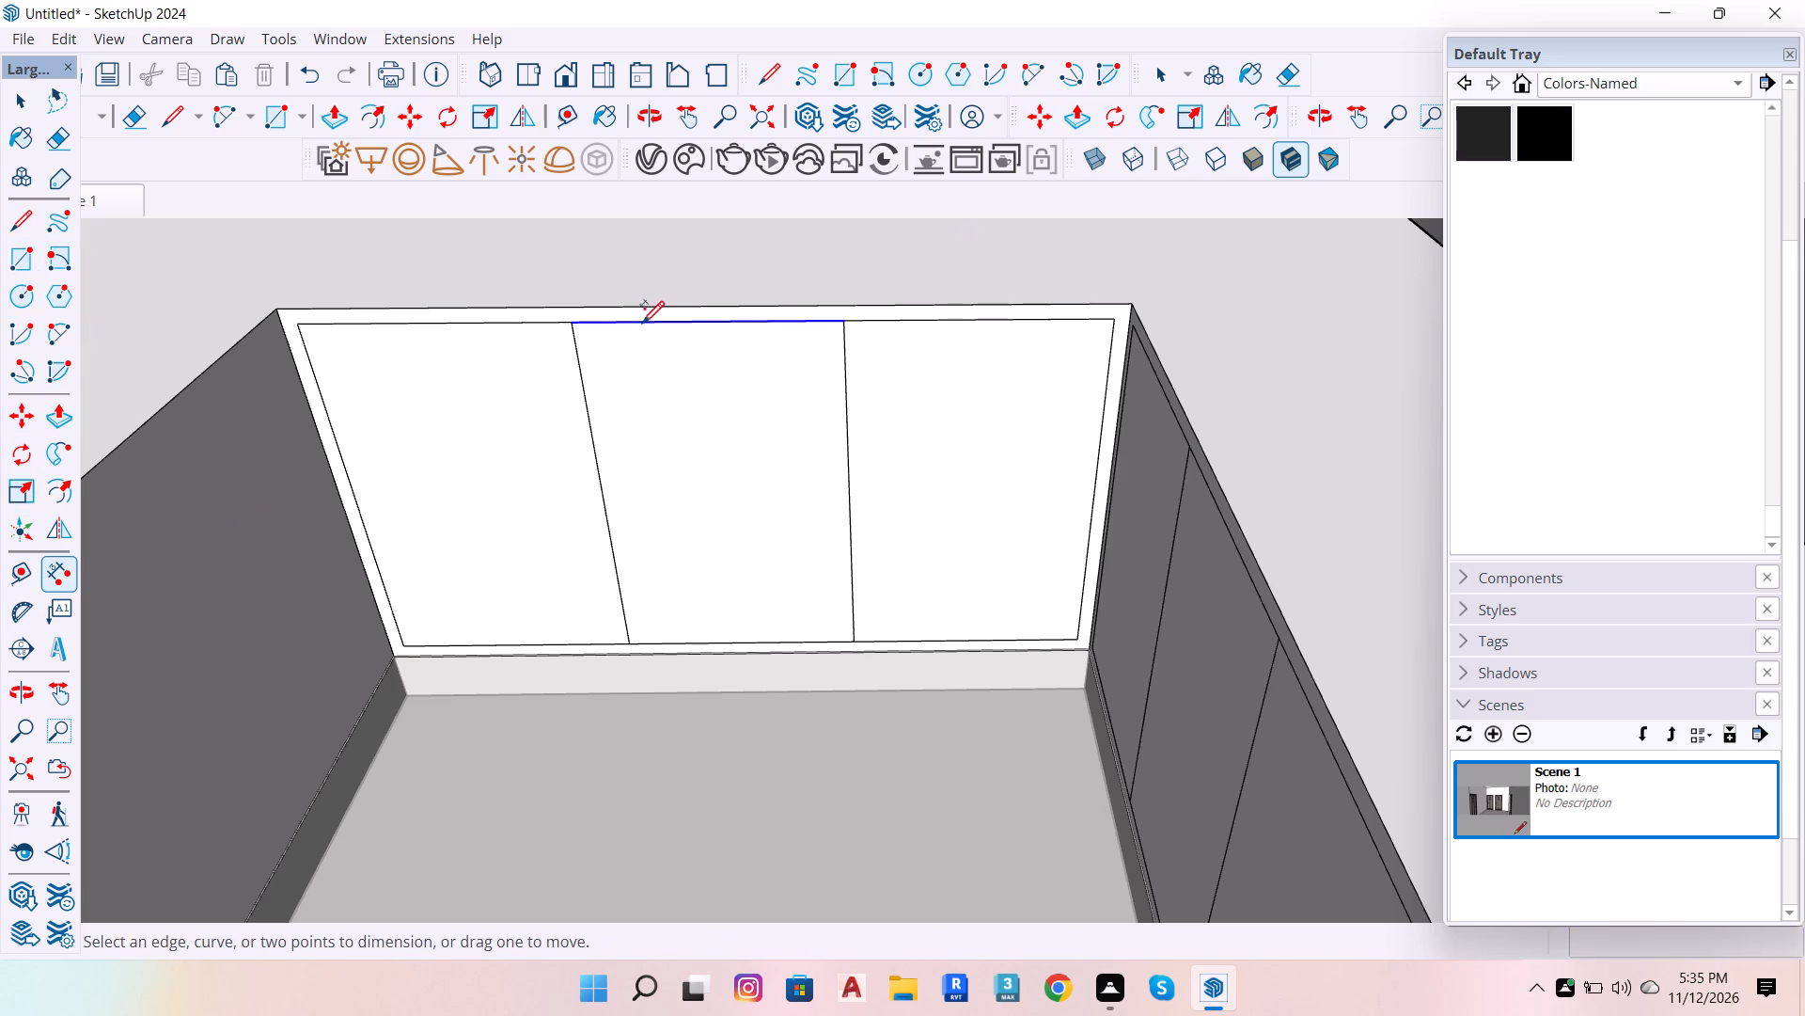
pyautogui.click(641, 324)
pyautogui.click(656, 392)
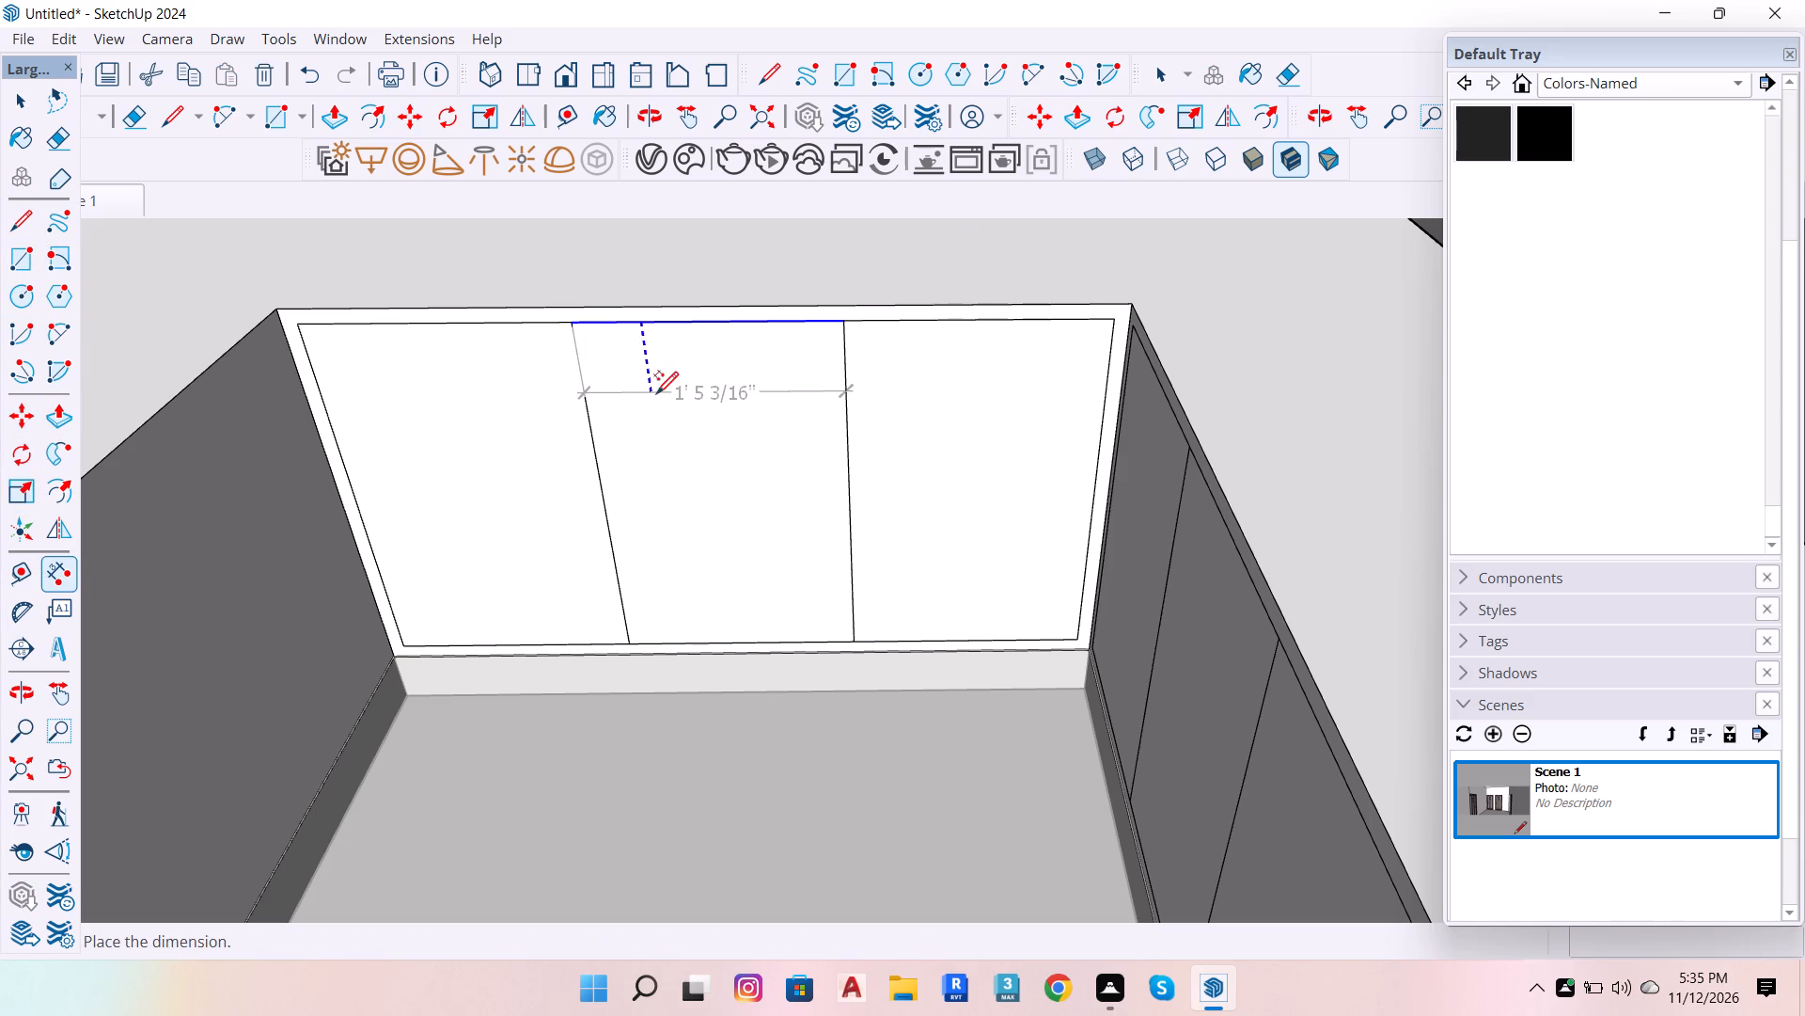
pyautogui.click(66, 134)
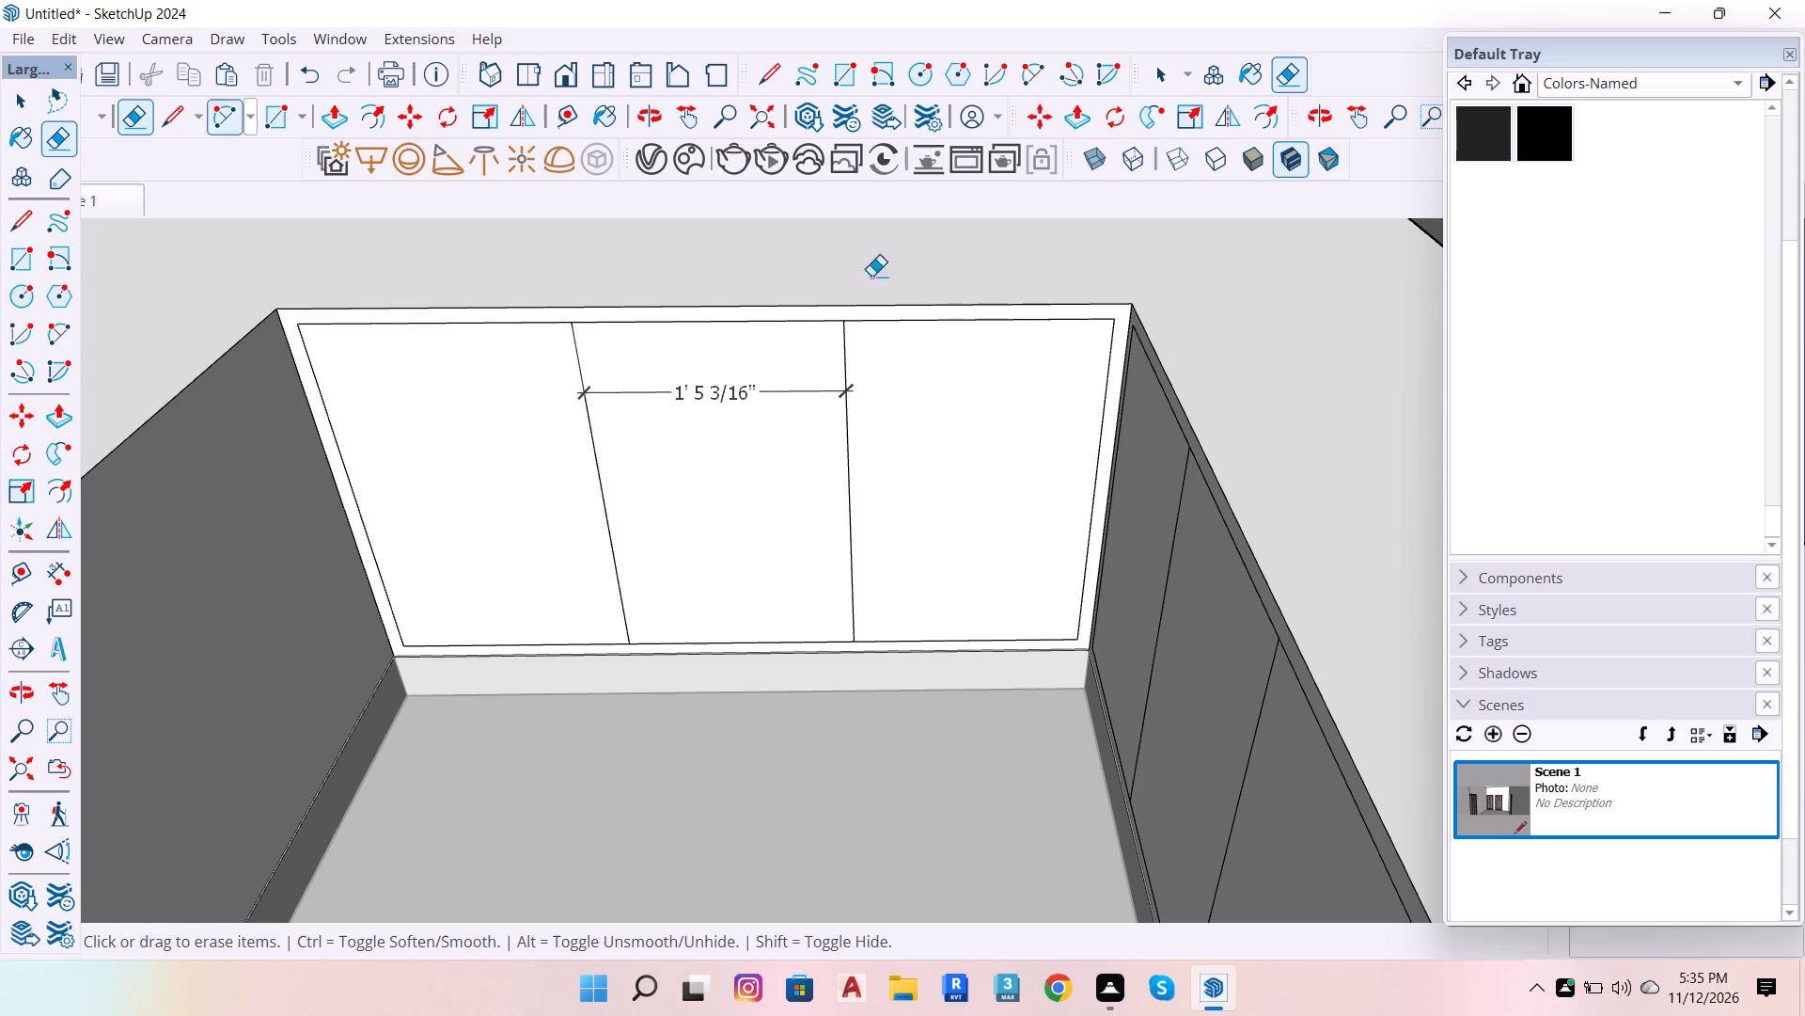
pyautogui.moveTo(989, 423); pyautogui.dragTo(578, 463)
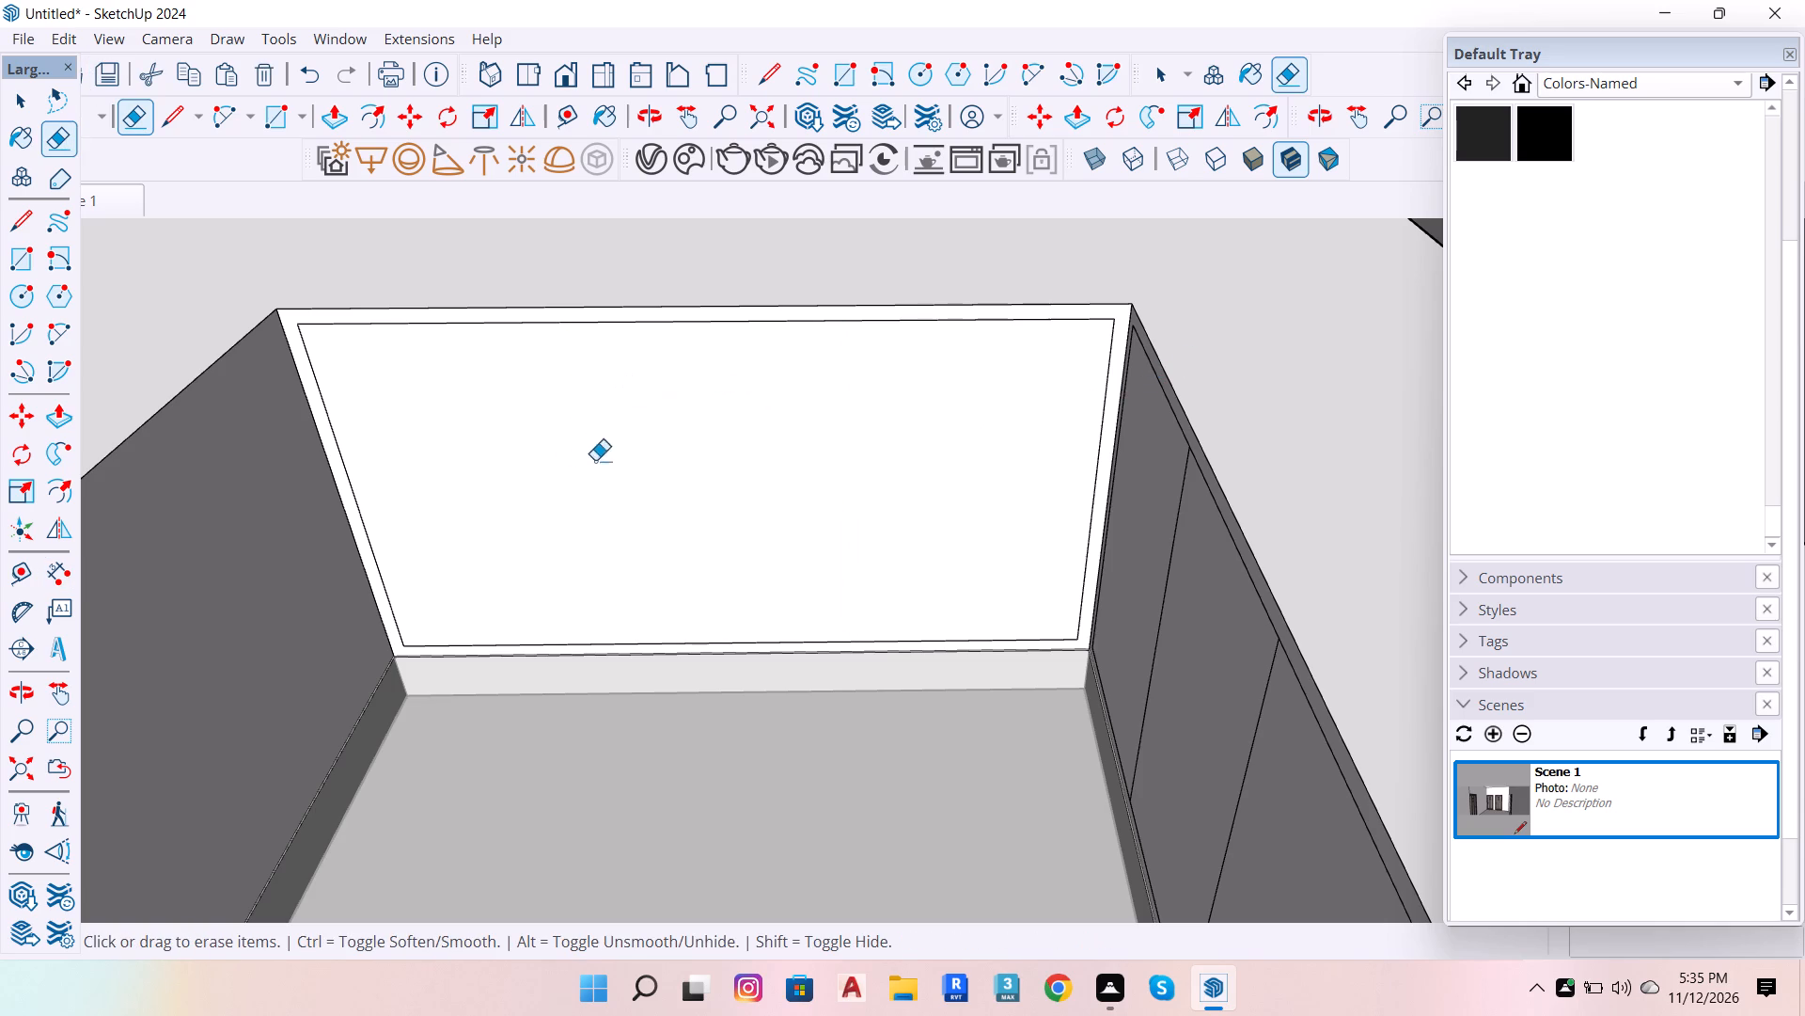
# Copy the offset outline's short side edge to the opposite end of the middle face and divide the span into 4 equal panels.
pyautogui.click(22, 114)
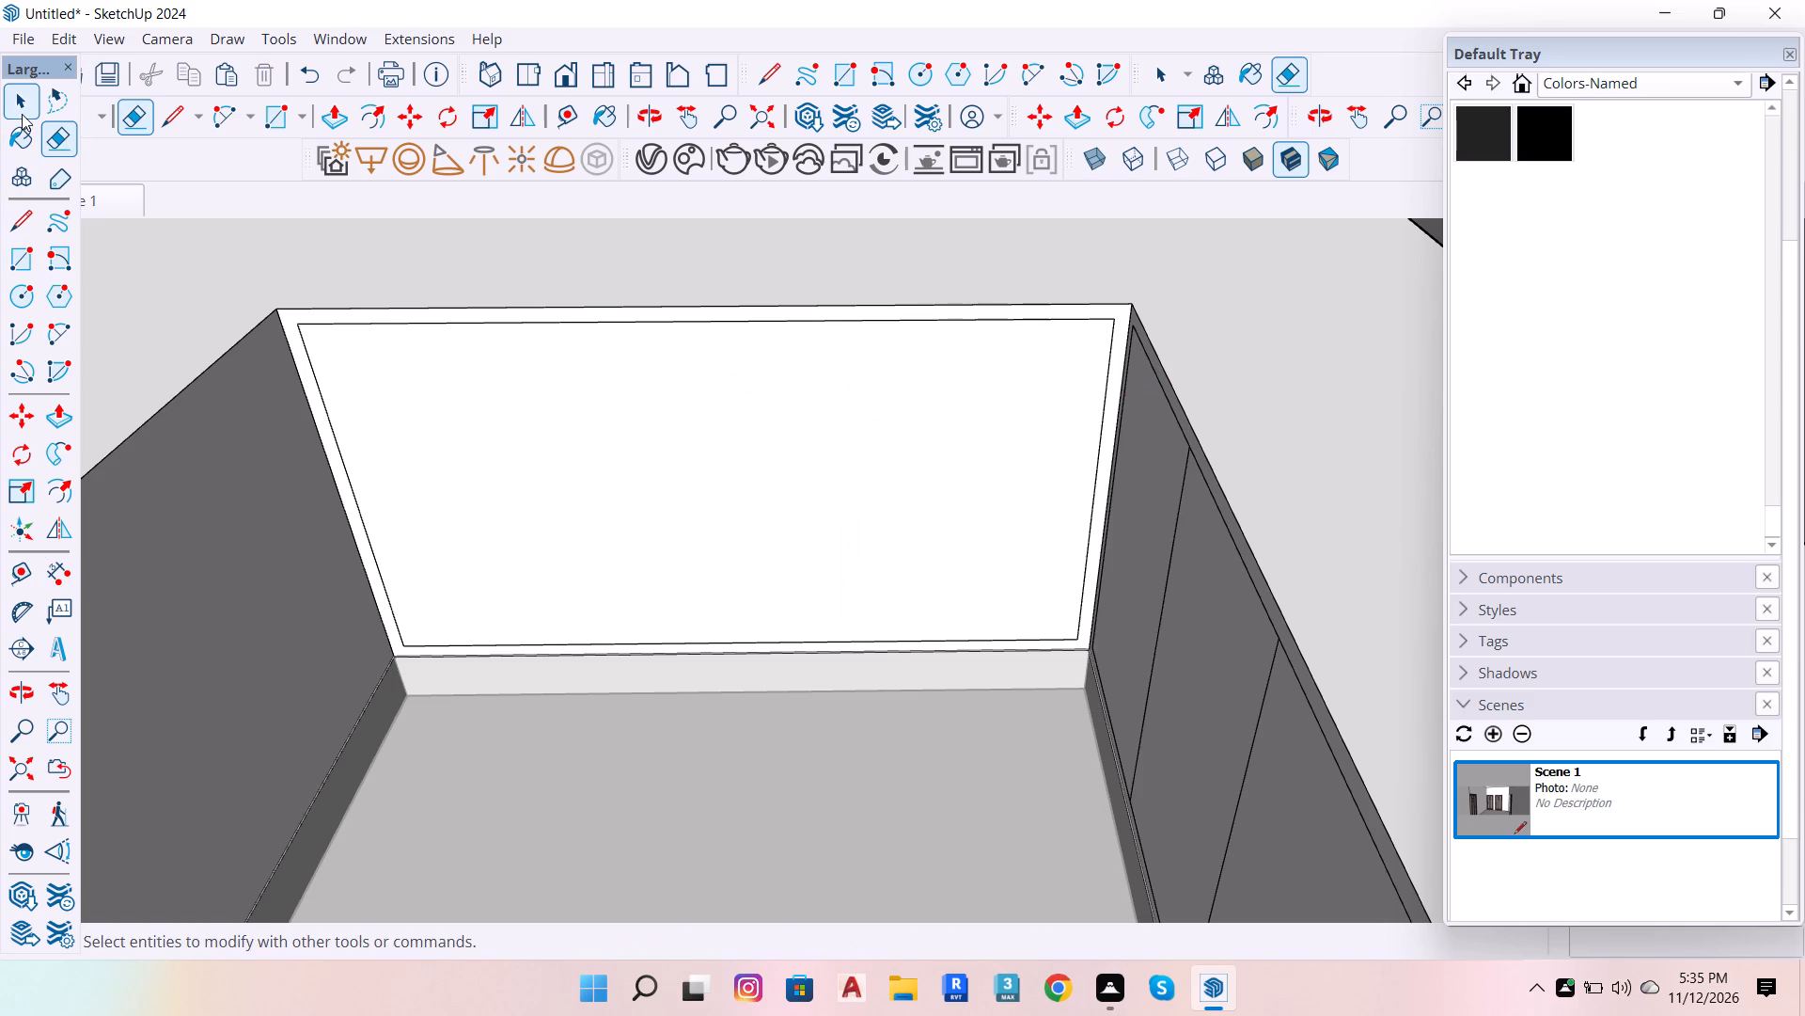
pyautogui.click(347, 466)
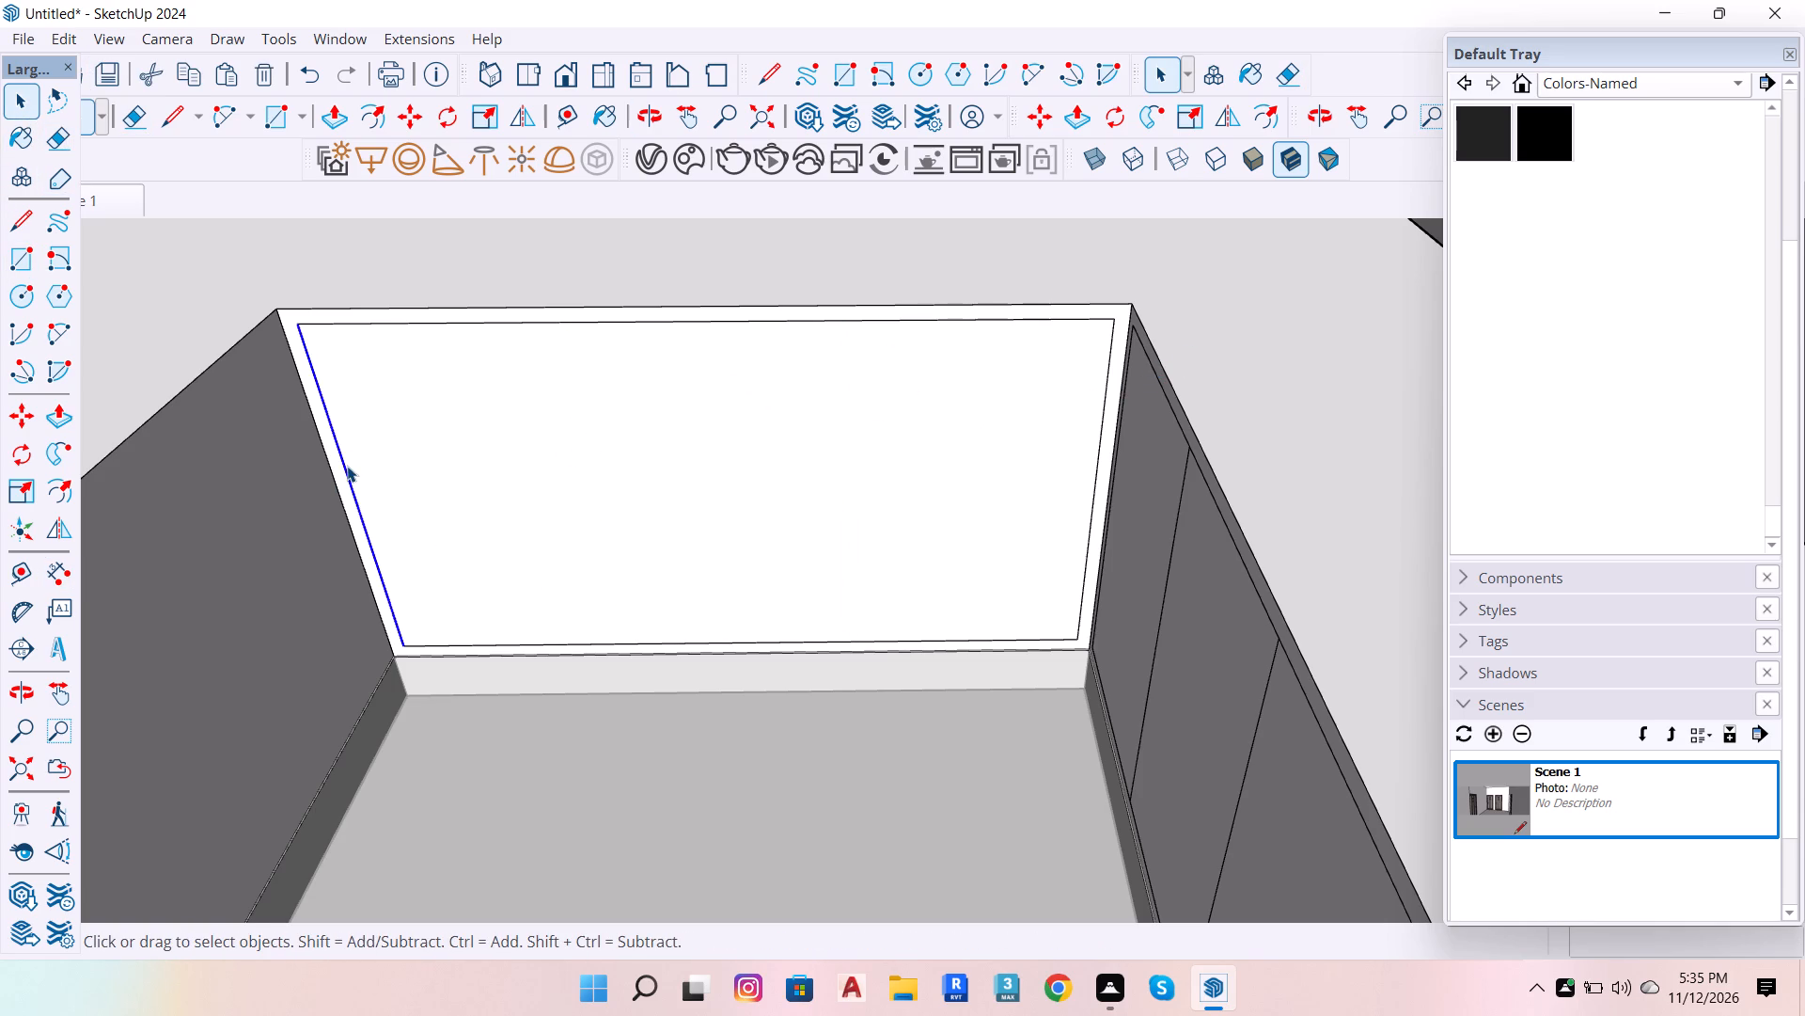
pyautogui.press('m')
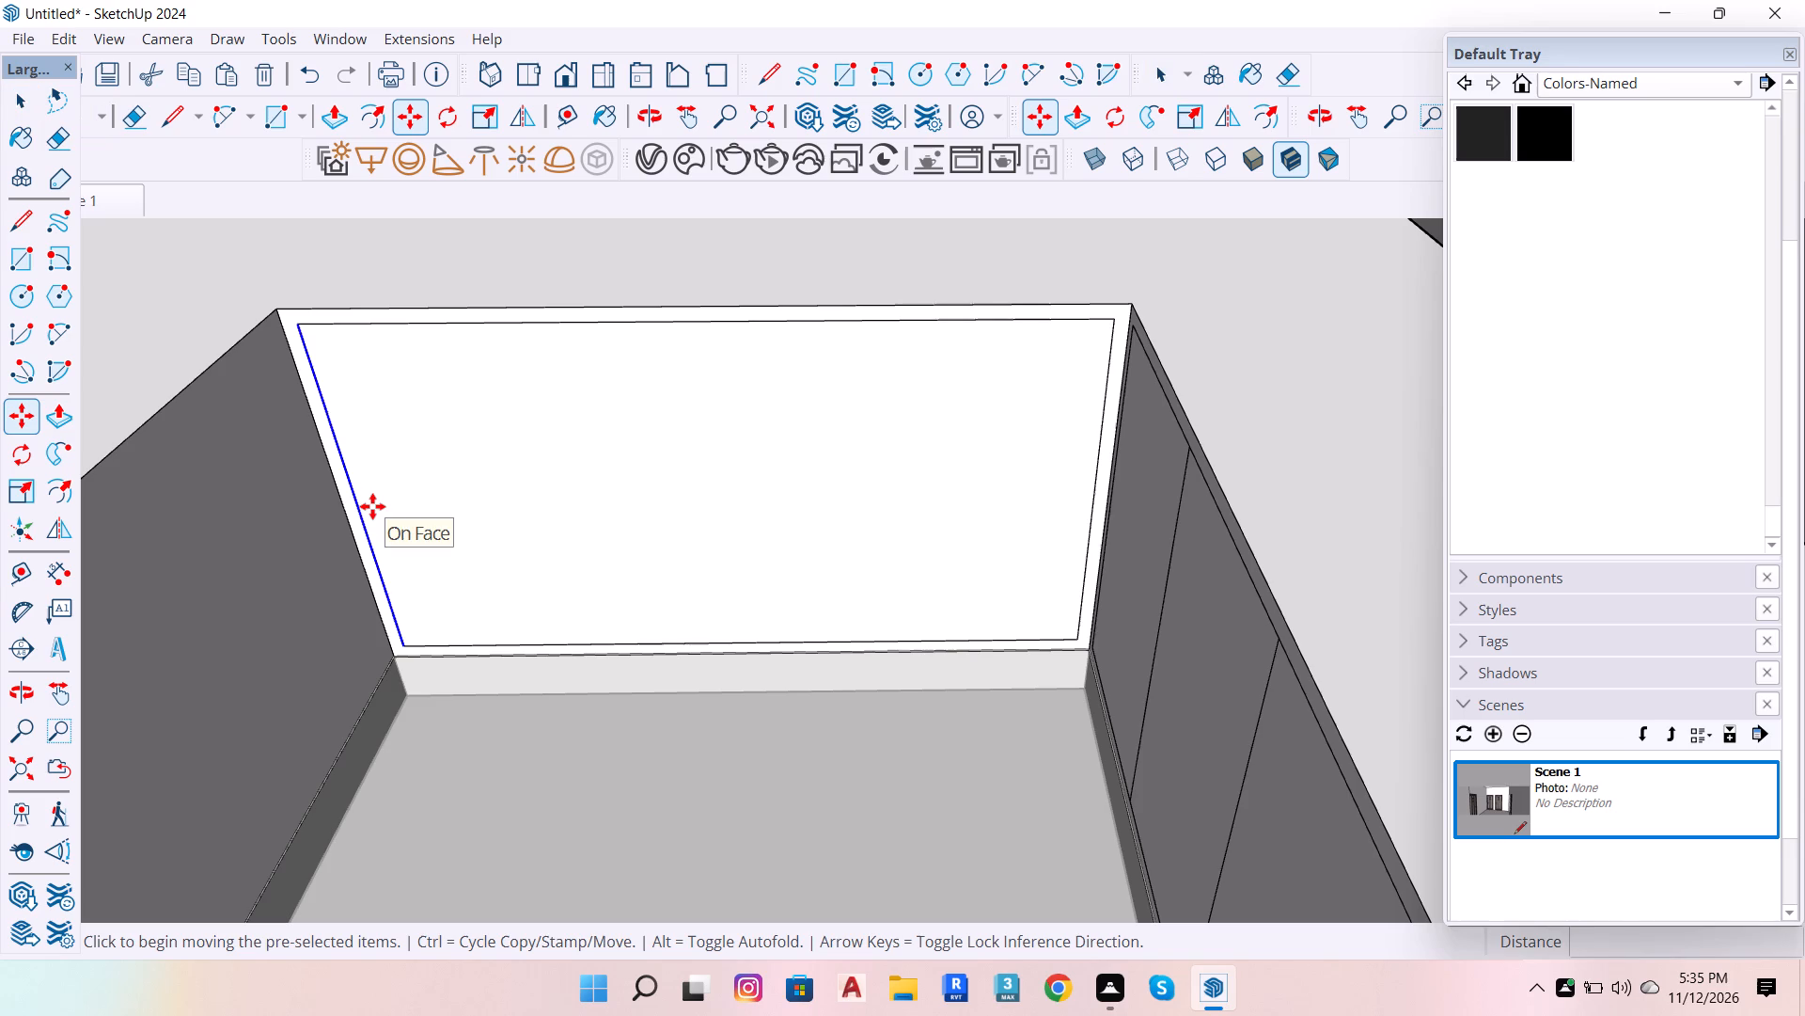
pyautogui.click(388, 603)
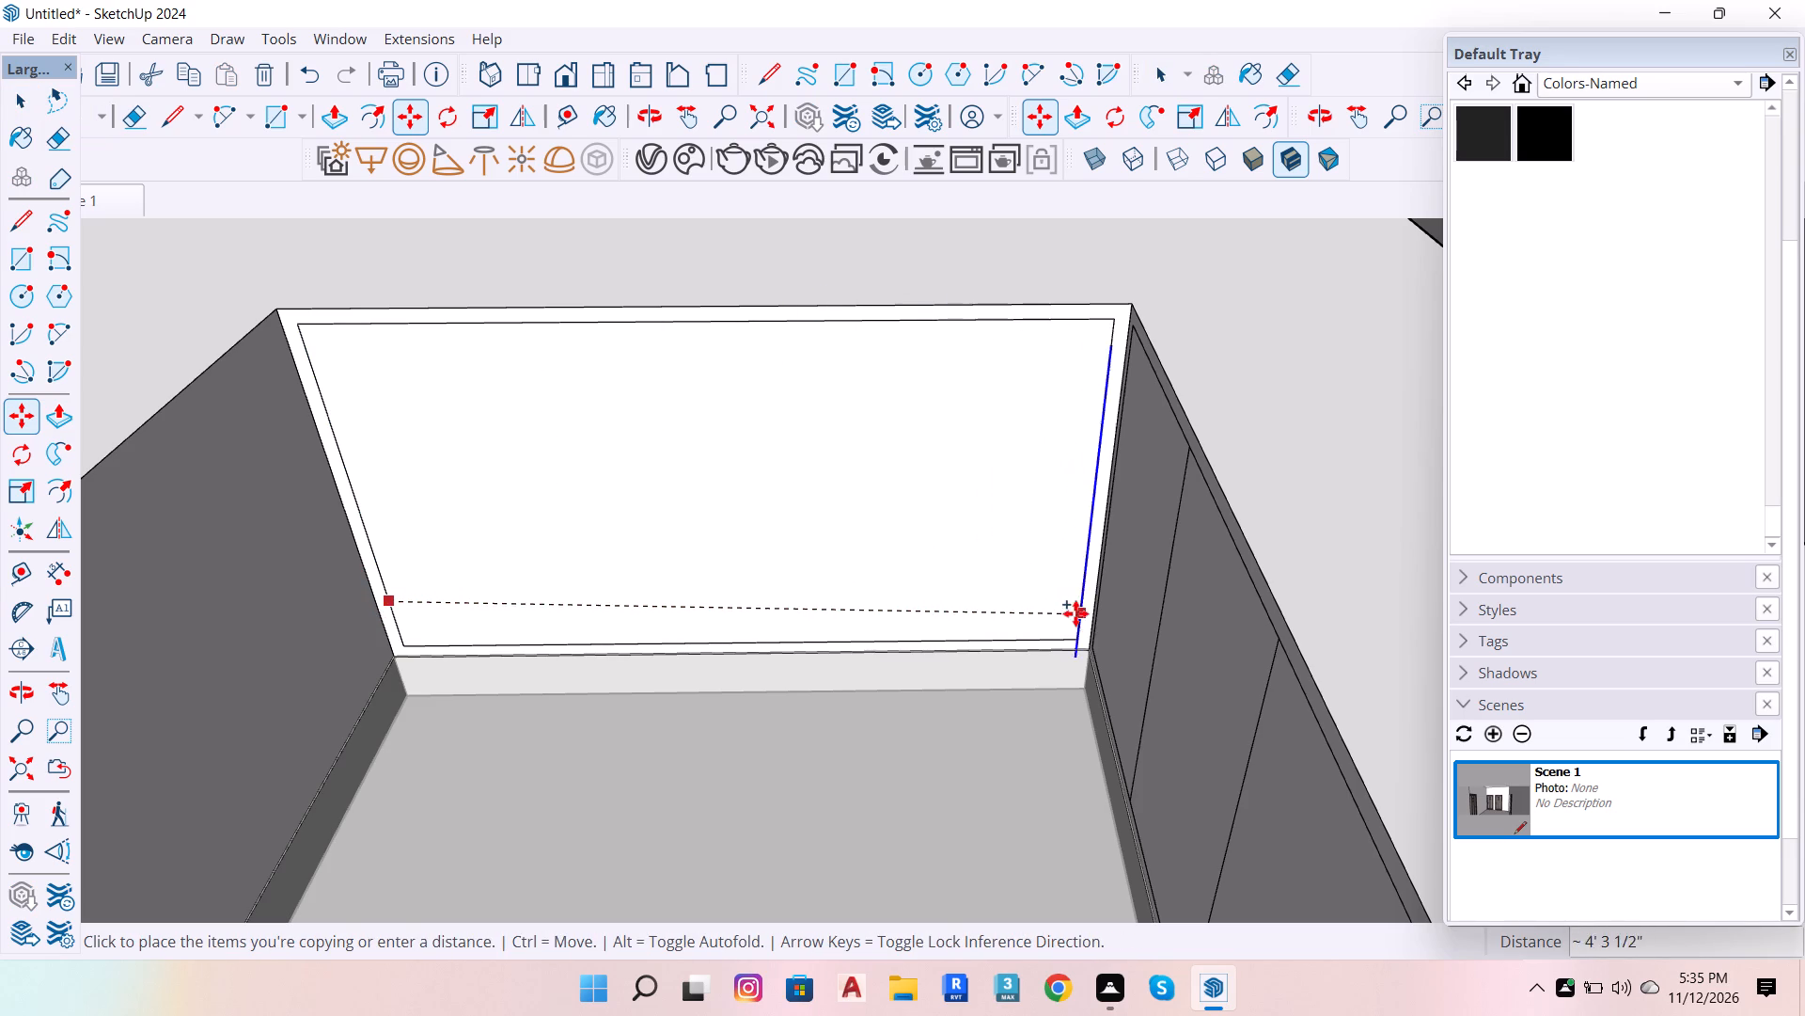
pyautogui.click(1084, 584)
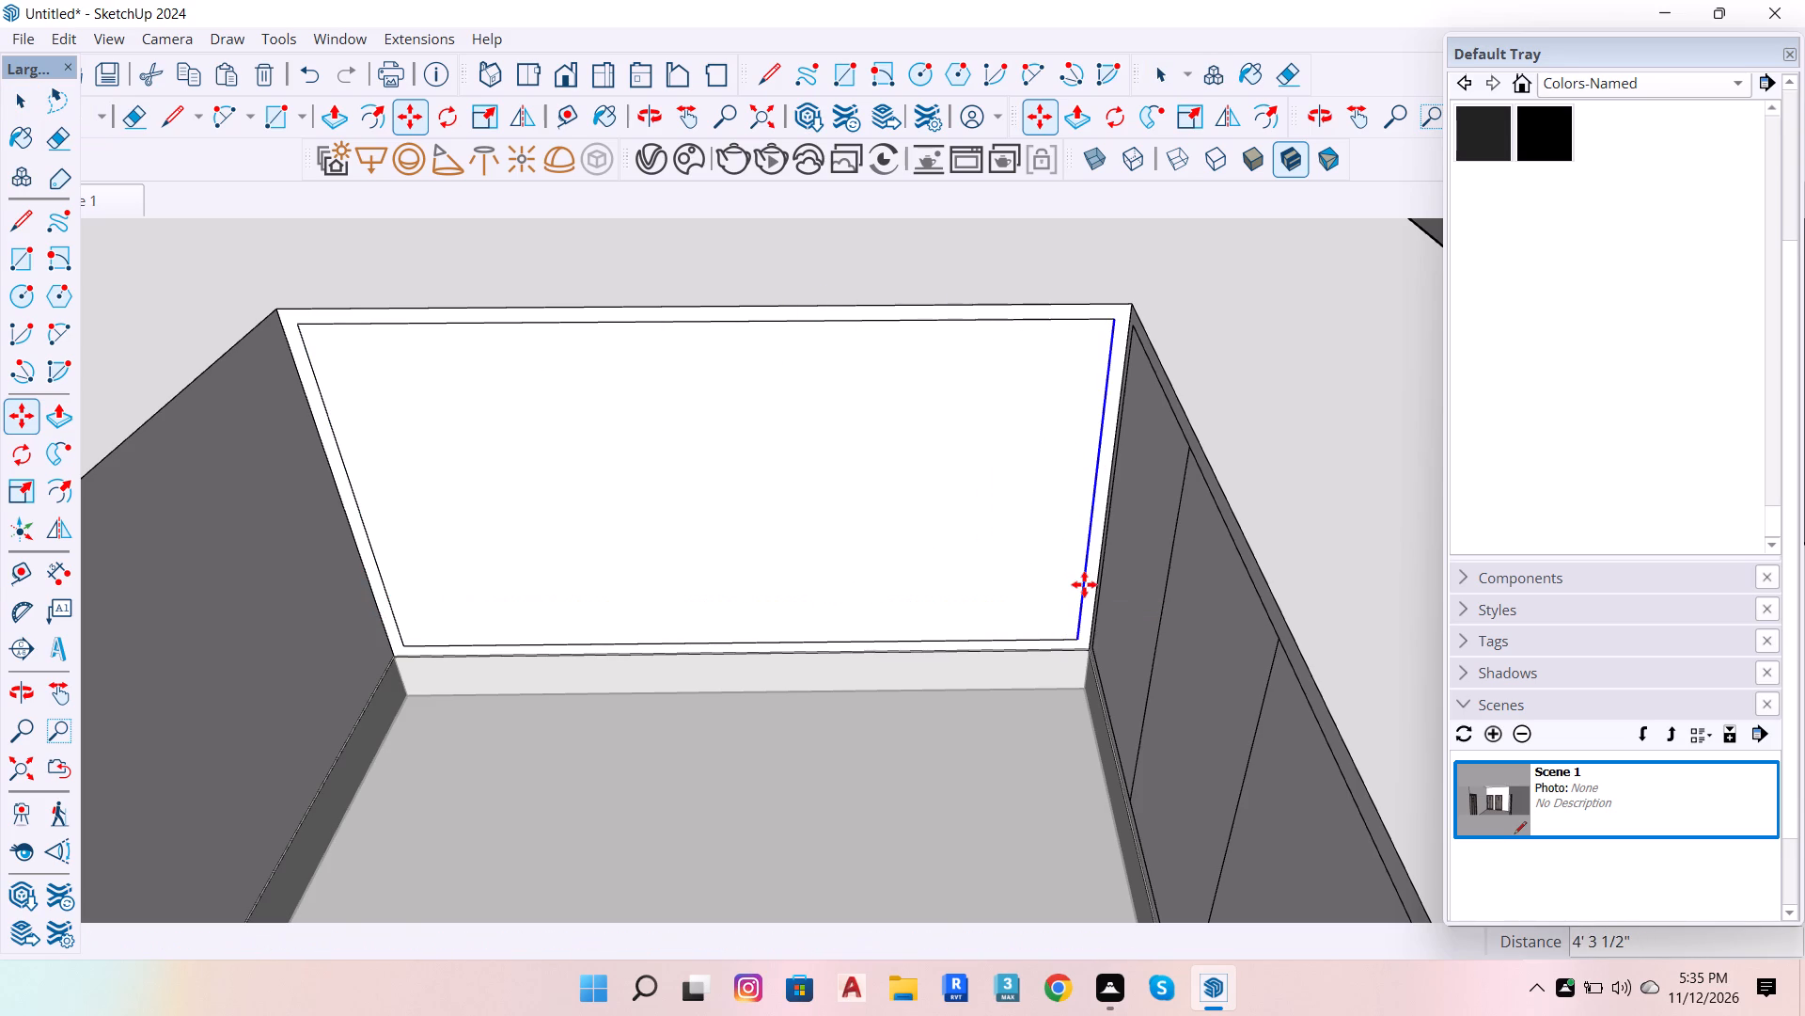
pyautogui.write('/4')
pyautogui.press('Return')
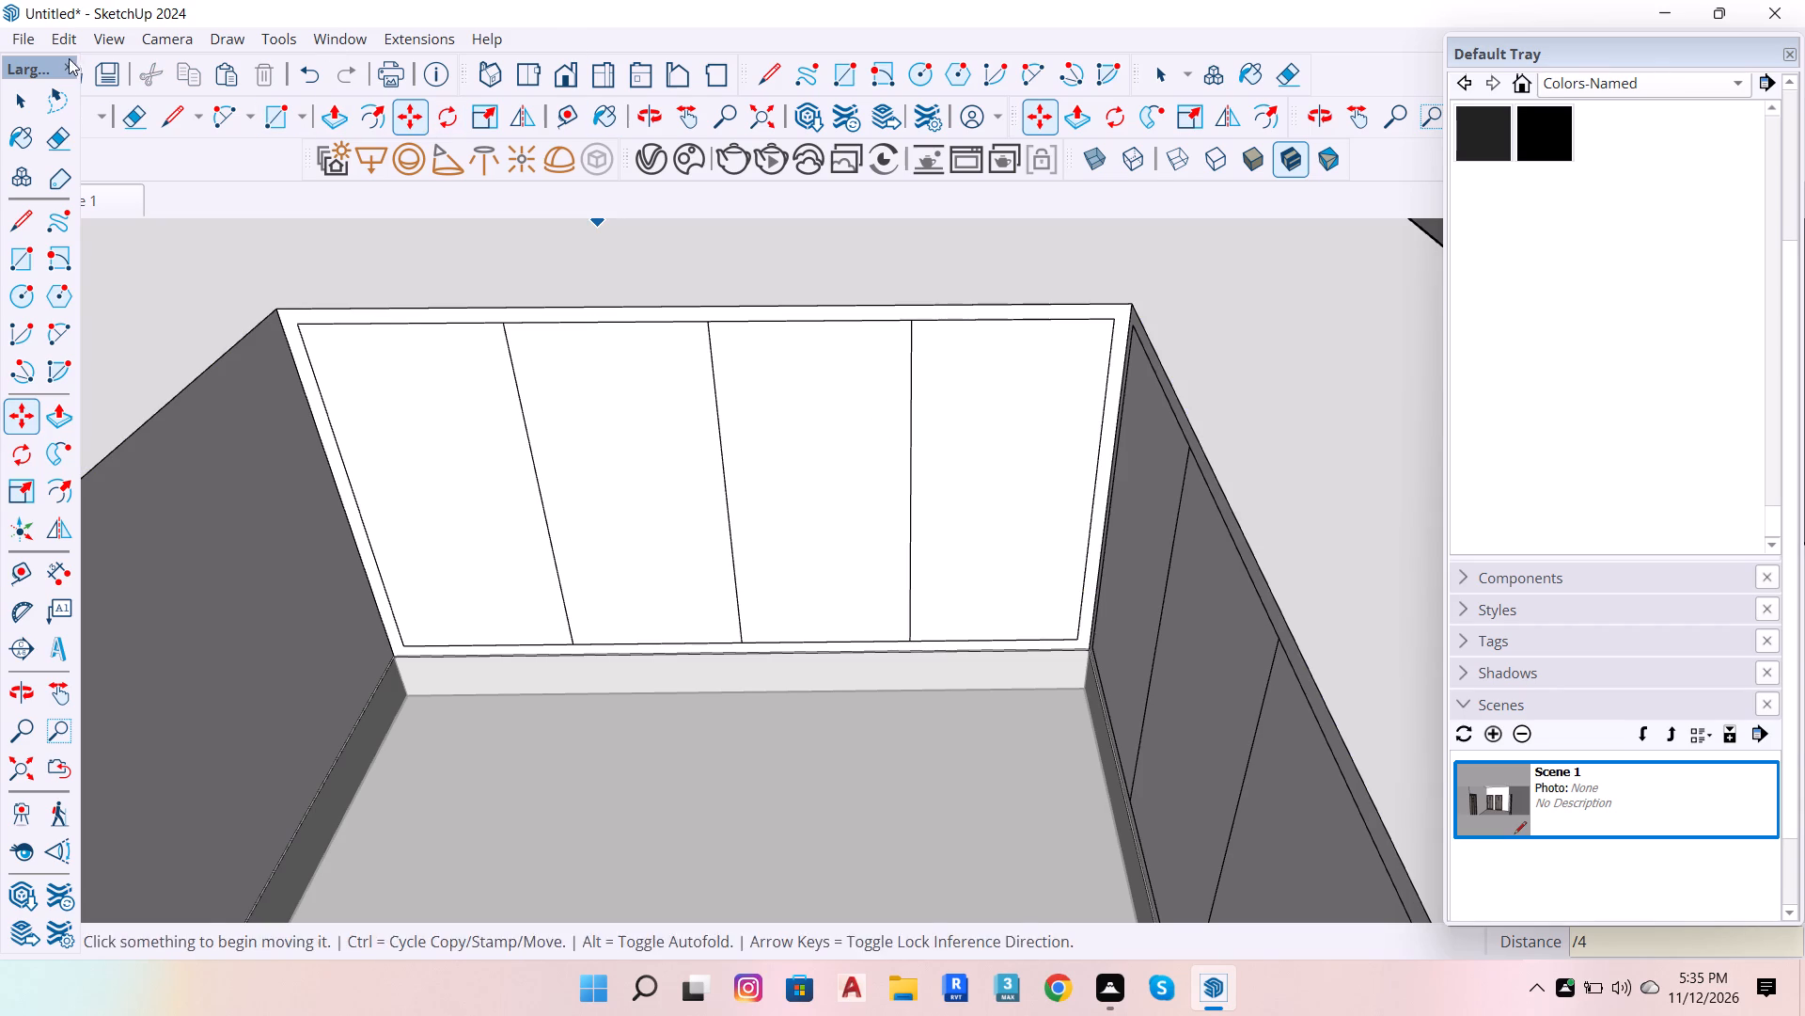
# Dimension the combined width of the two central panels on the counter's middle face.
pyautogui.click(55, 561)
pyautogui.click(514, 317)
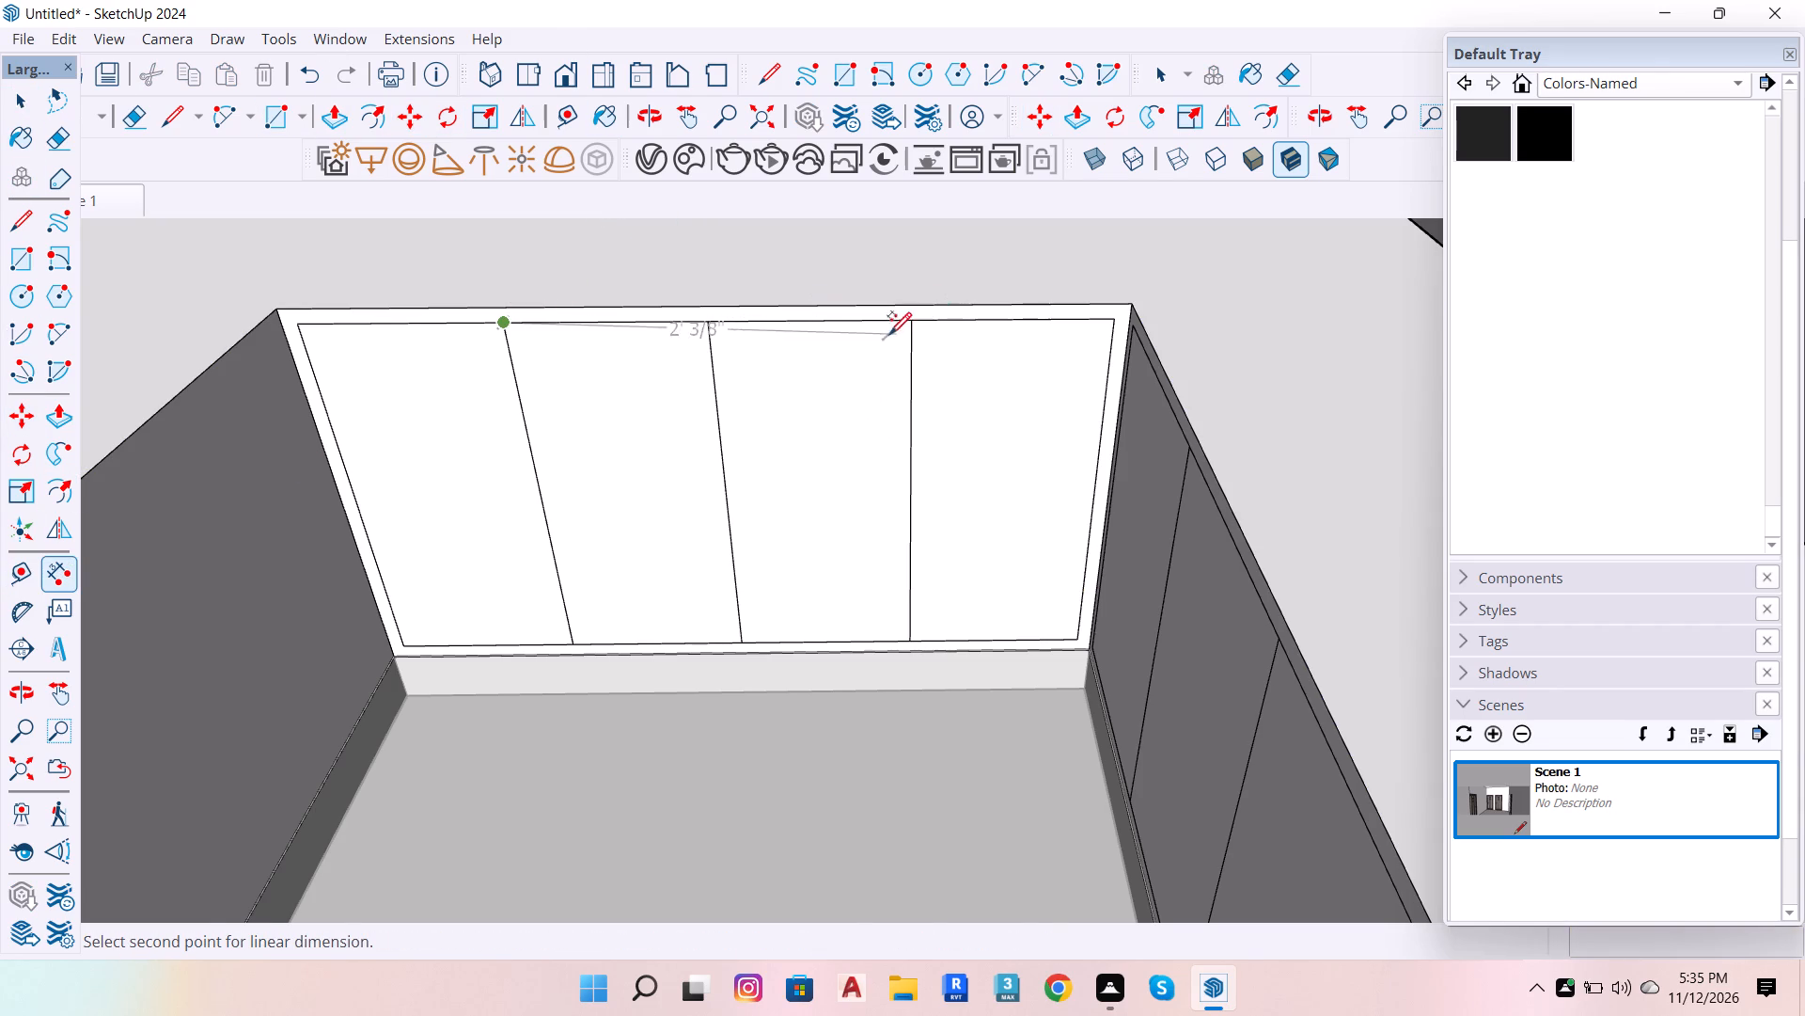
pyautogui.click(913, 321)
pyautogui.click(862, 429)
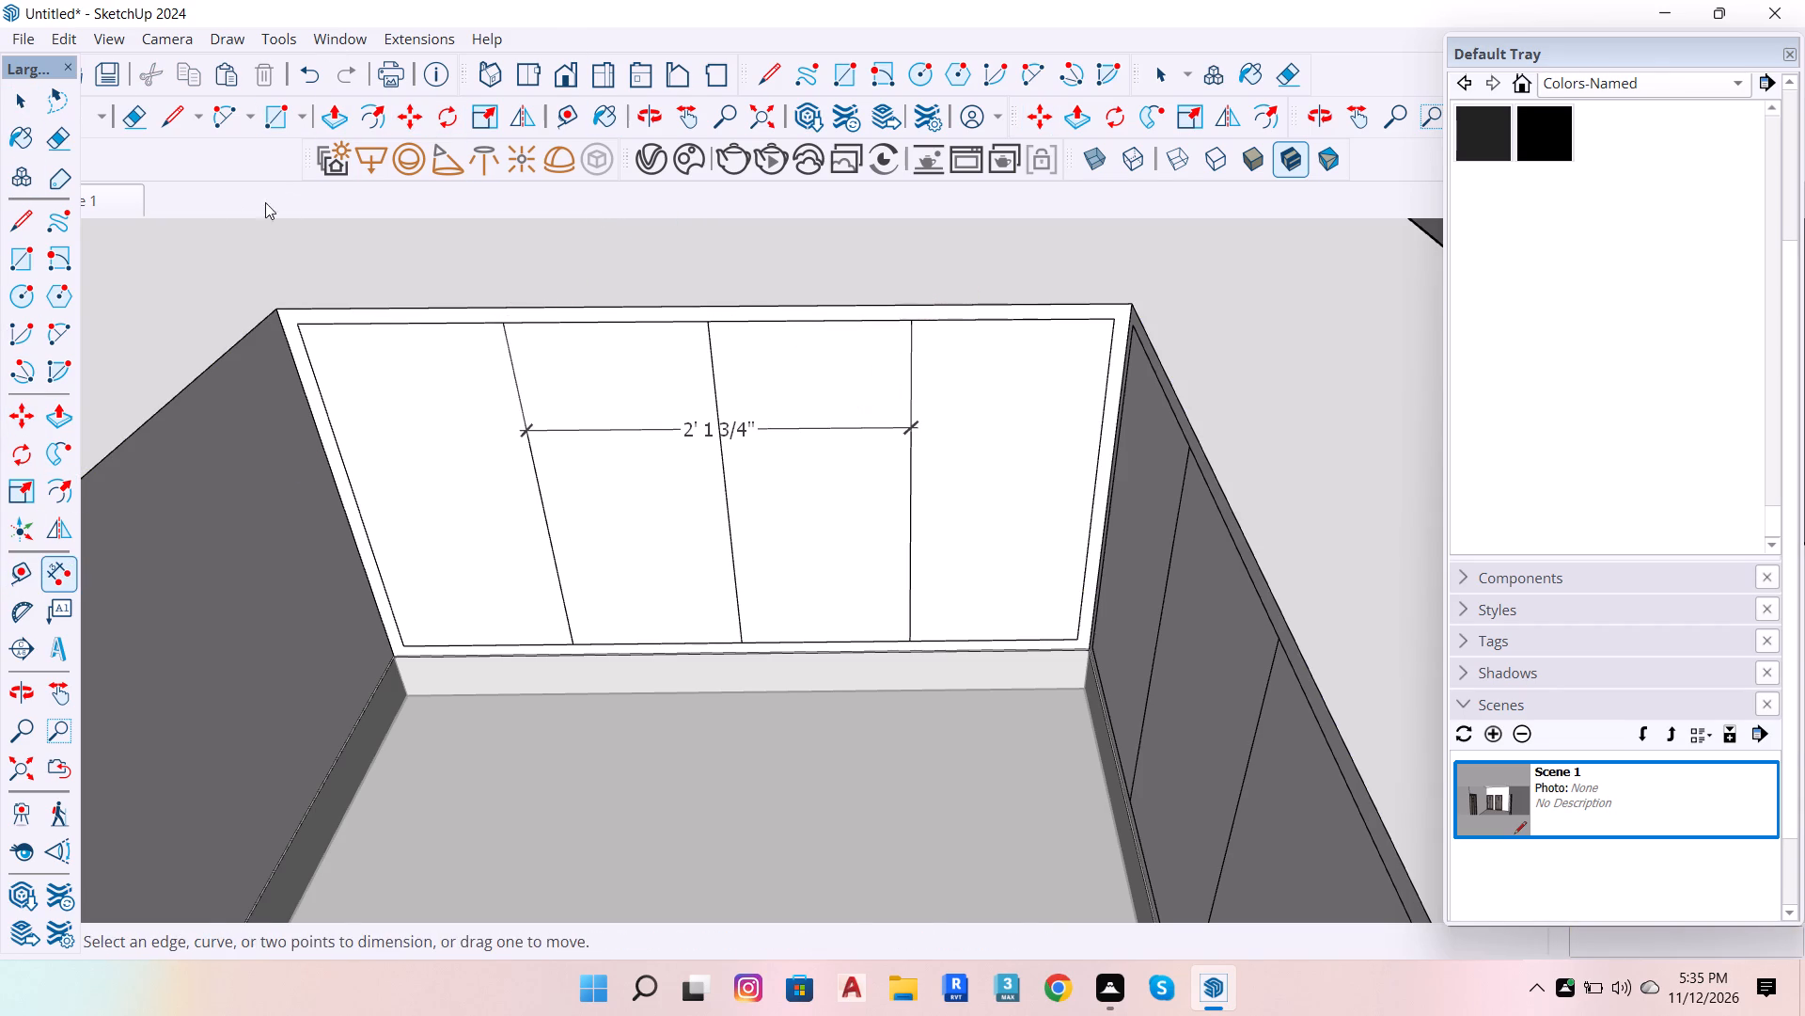
# Erase the width dimension and the central dividing line on the counter's middle face.
pyautogui.click(43, 137)
pyautogui.moveTo(691, 381); pyautogui.dragTo(738, 440)
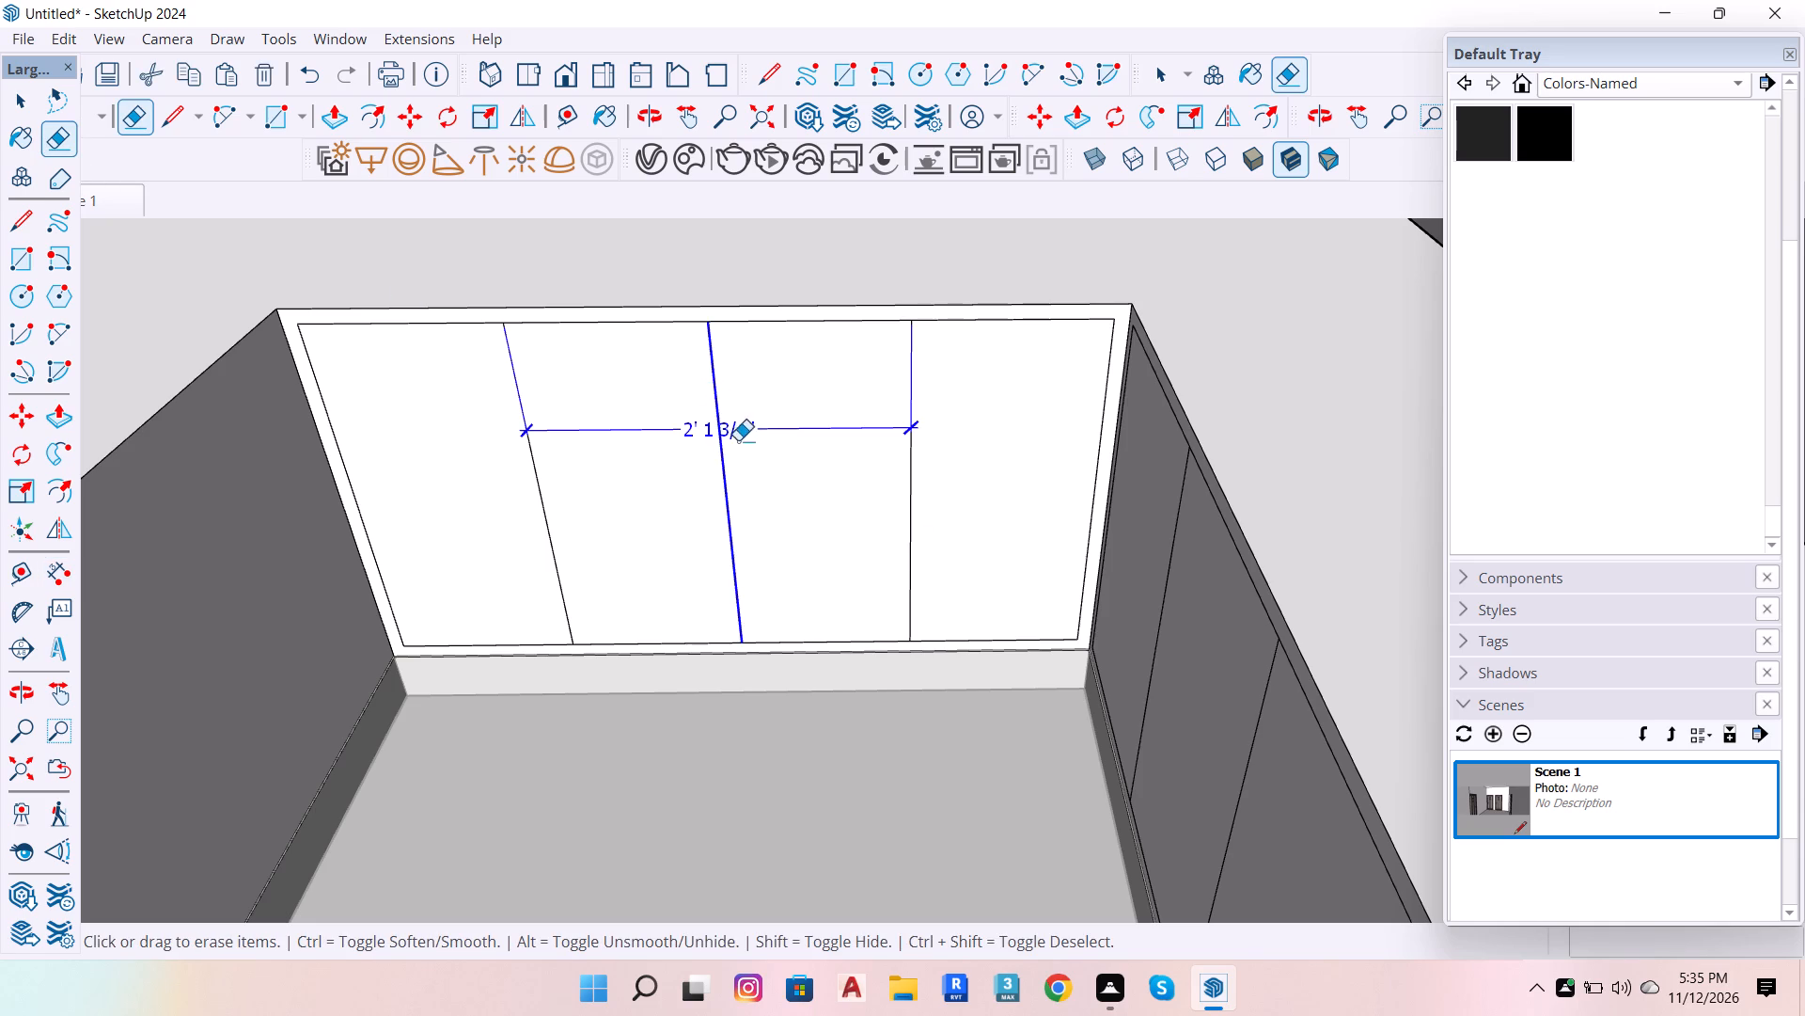
pyautogui.moveTo(738, 440); pyautogui.dragTo(739, 449)
pyautogui.scroll(-3, 669, 482)
pyautogui.scroll(5, 777, 500)
pyautogui.press('space')
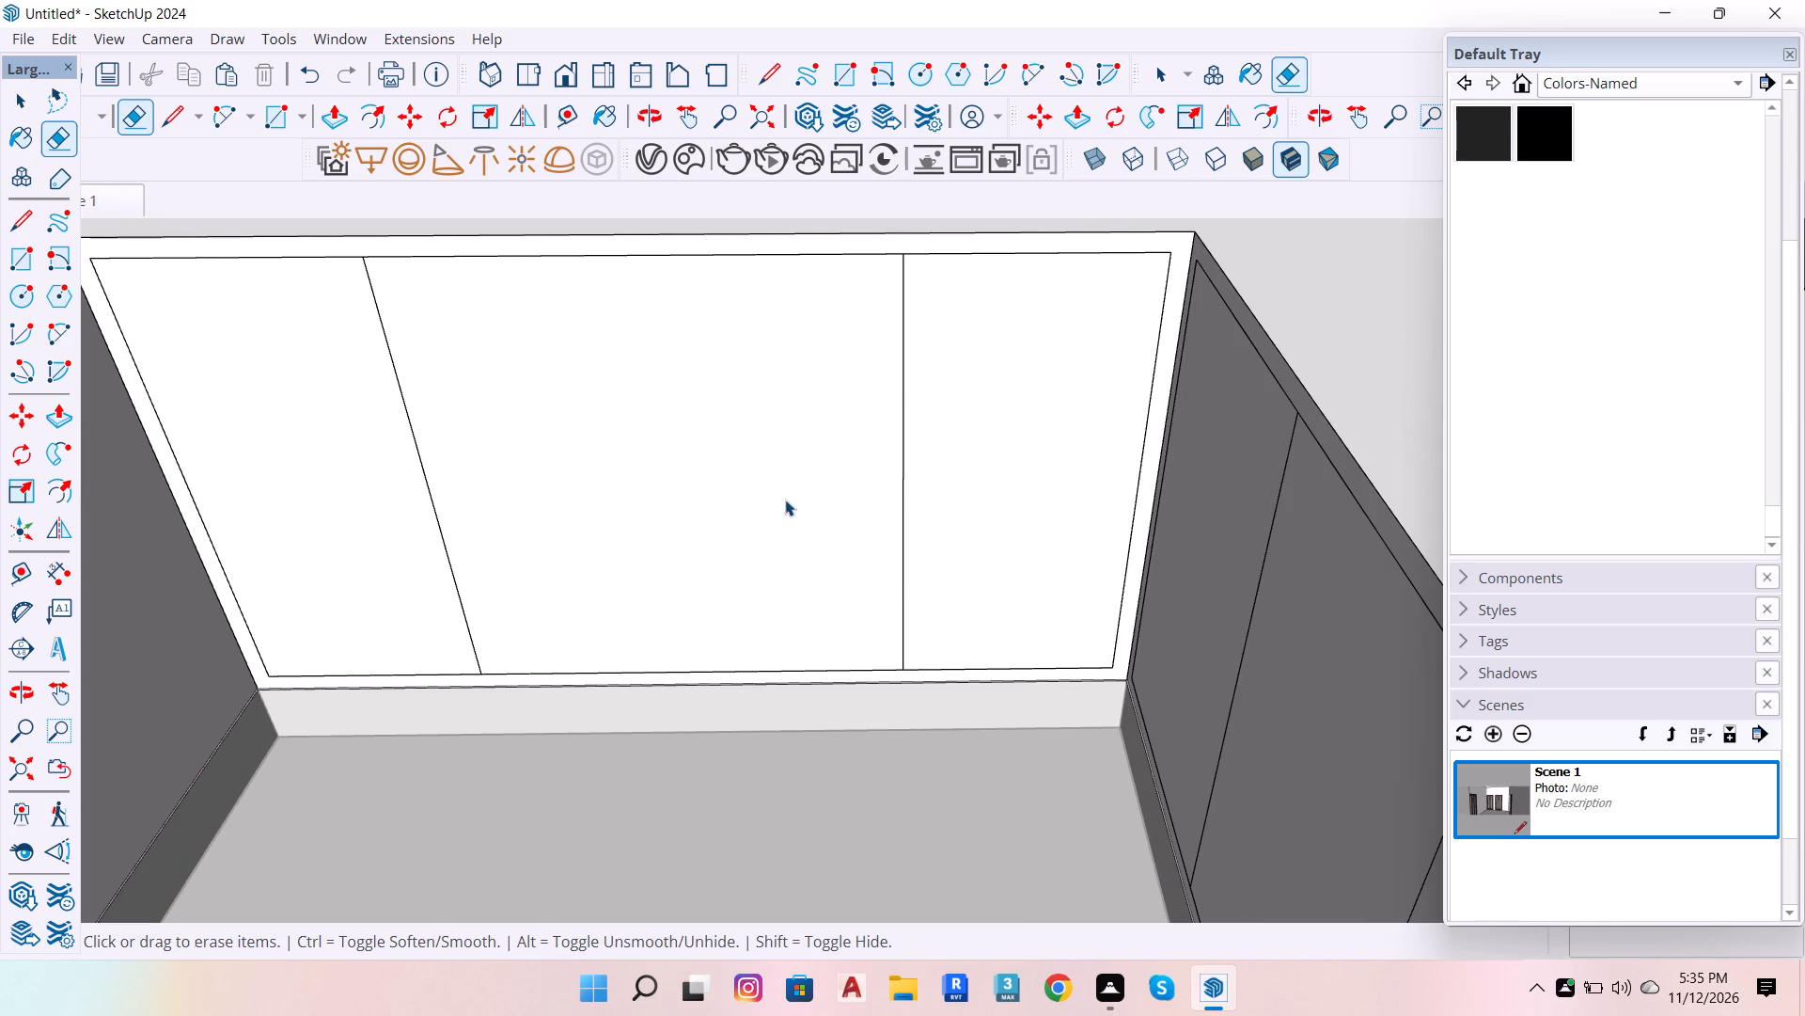
# Copy the two remaining vertical dividing lines 0.3" to one side, and copy those new lines 0.6" back the opposite way.
pyautogui.click(907, 466)
pyautogui.click(906, 473)
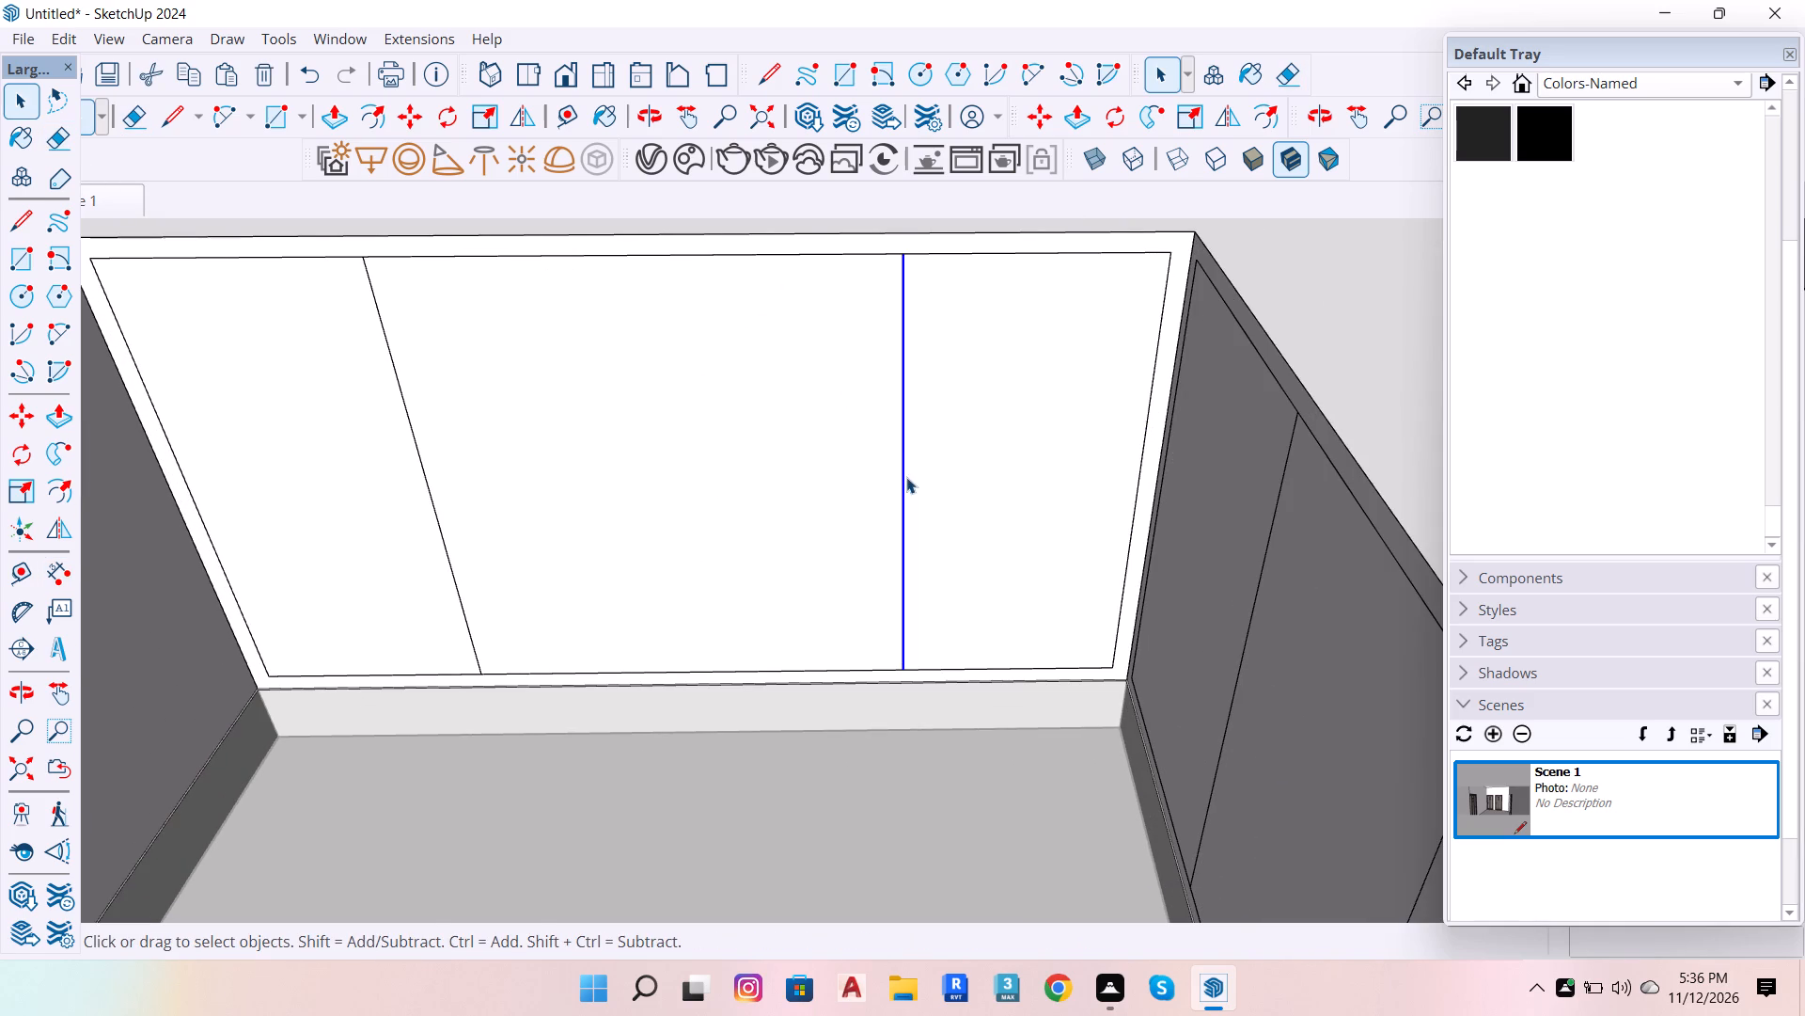
pyautogui.keyDown('shift'); pyautogui.click(470, 627); pyautogui.keyUp('shift')
pyautogui.scroll(5, 482, 709)
pyautogui.press('m')
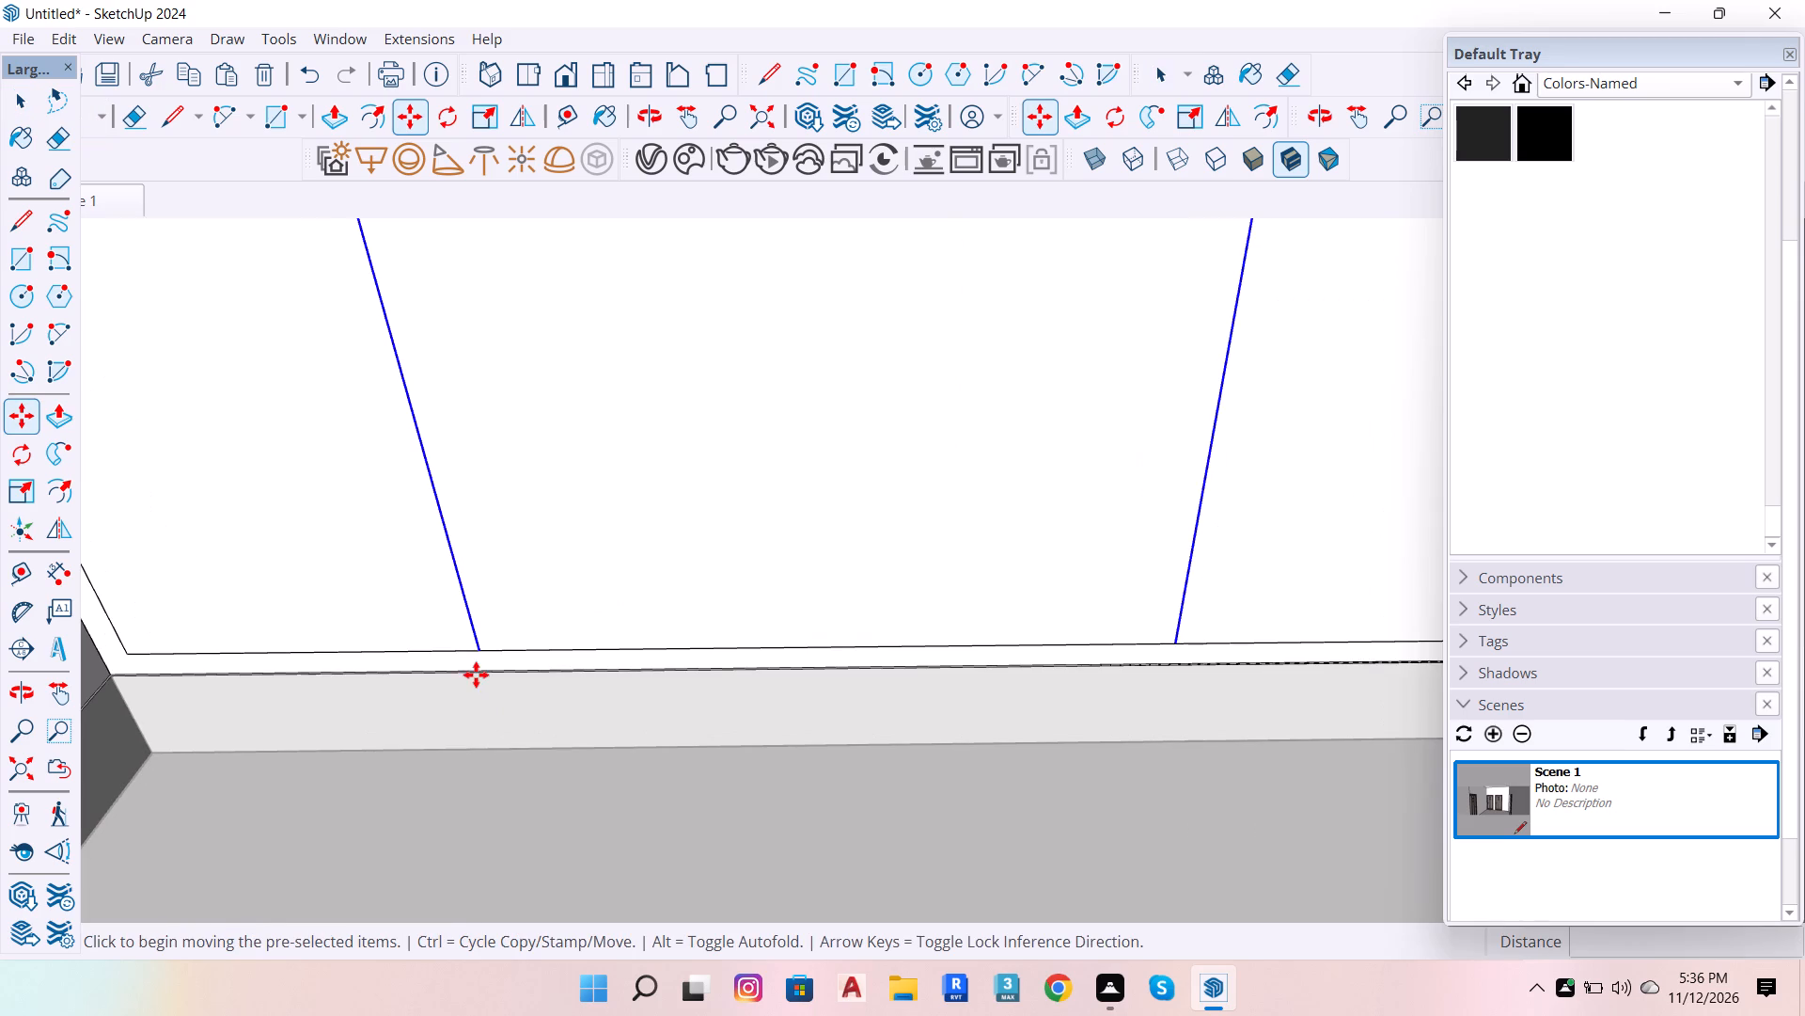
pyautogui.click(478, 654)
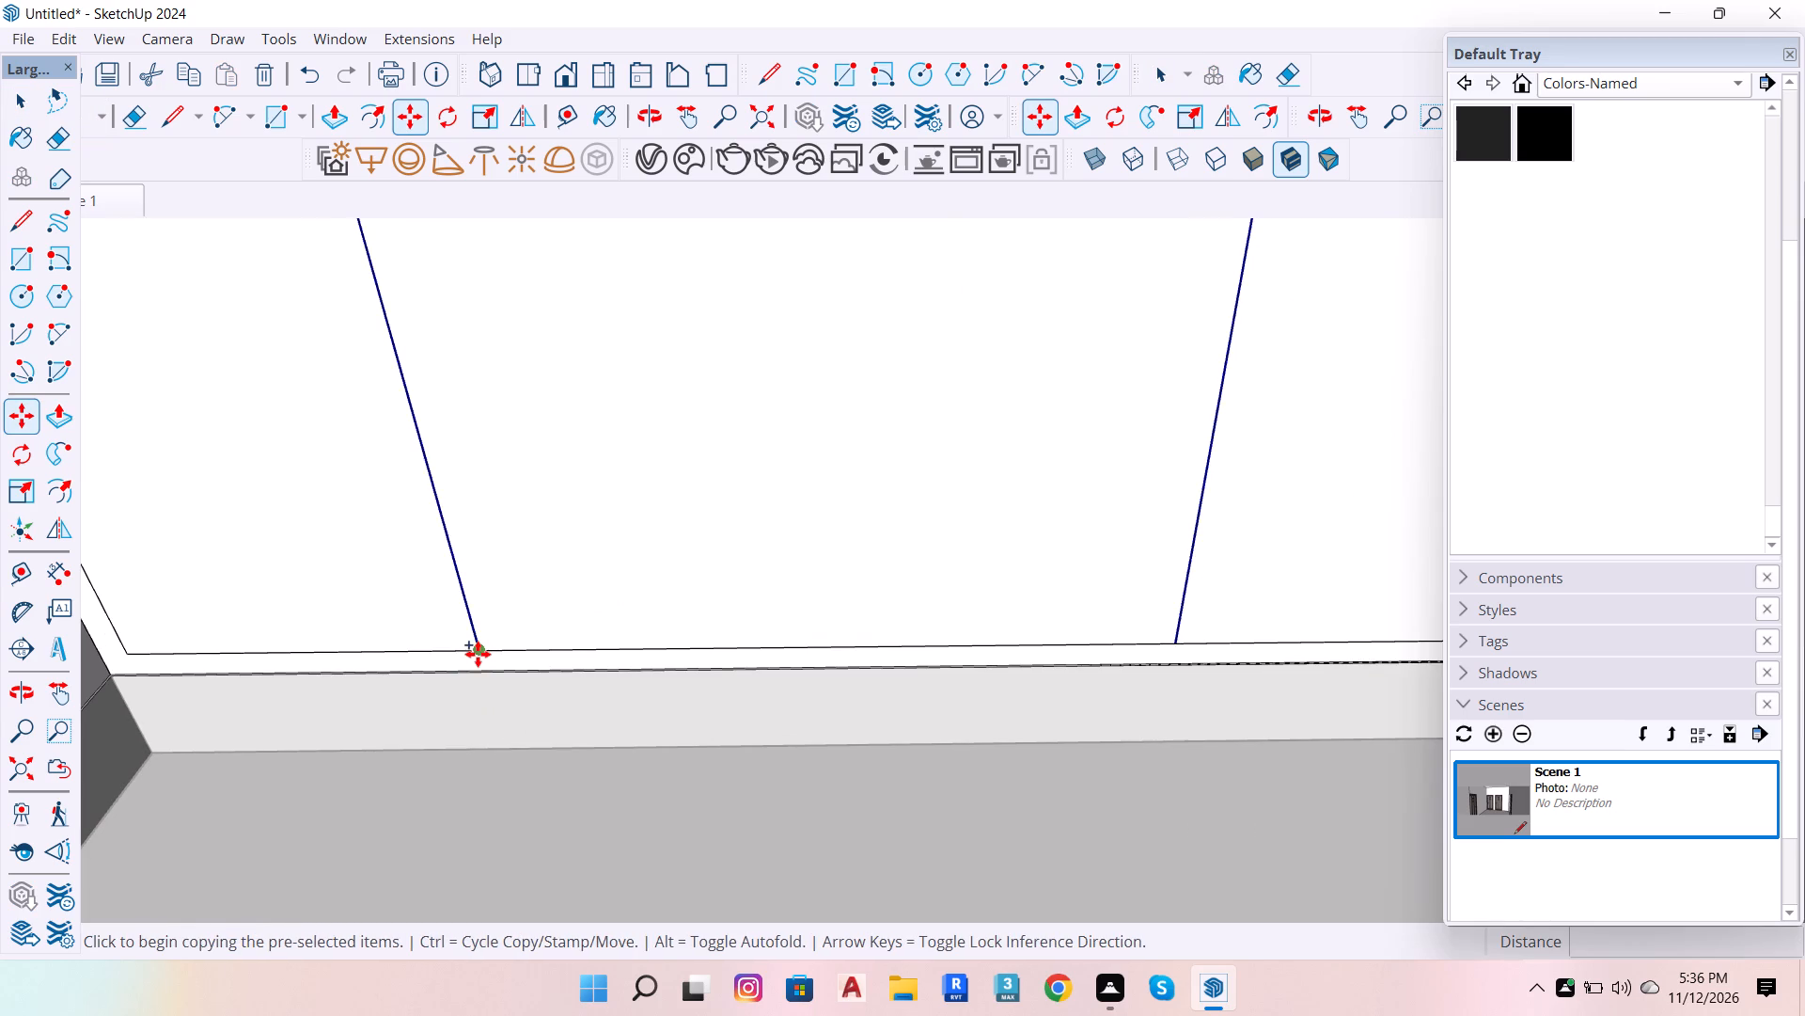
pyautogui.write('.3')
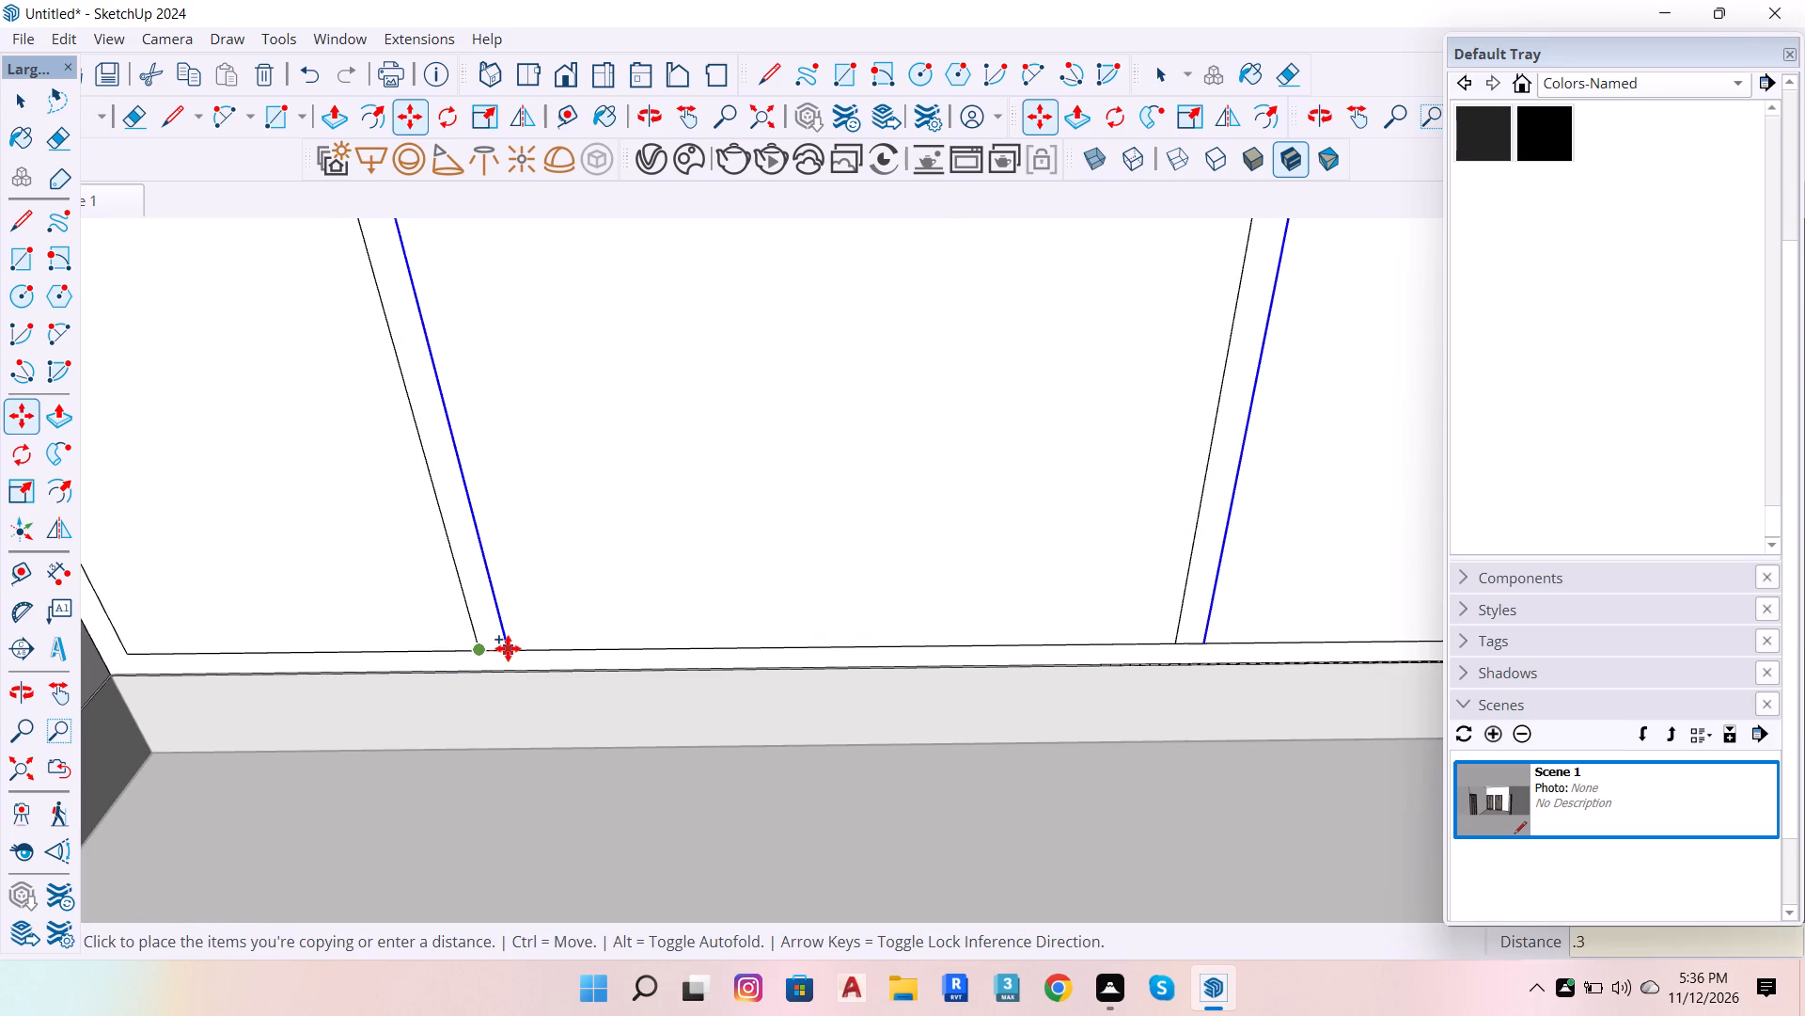
pyautogui.press('Return')
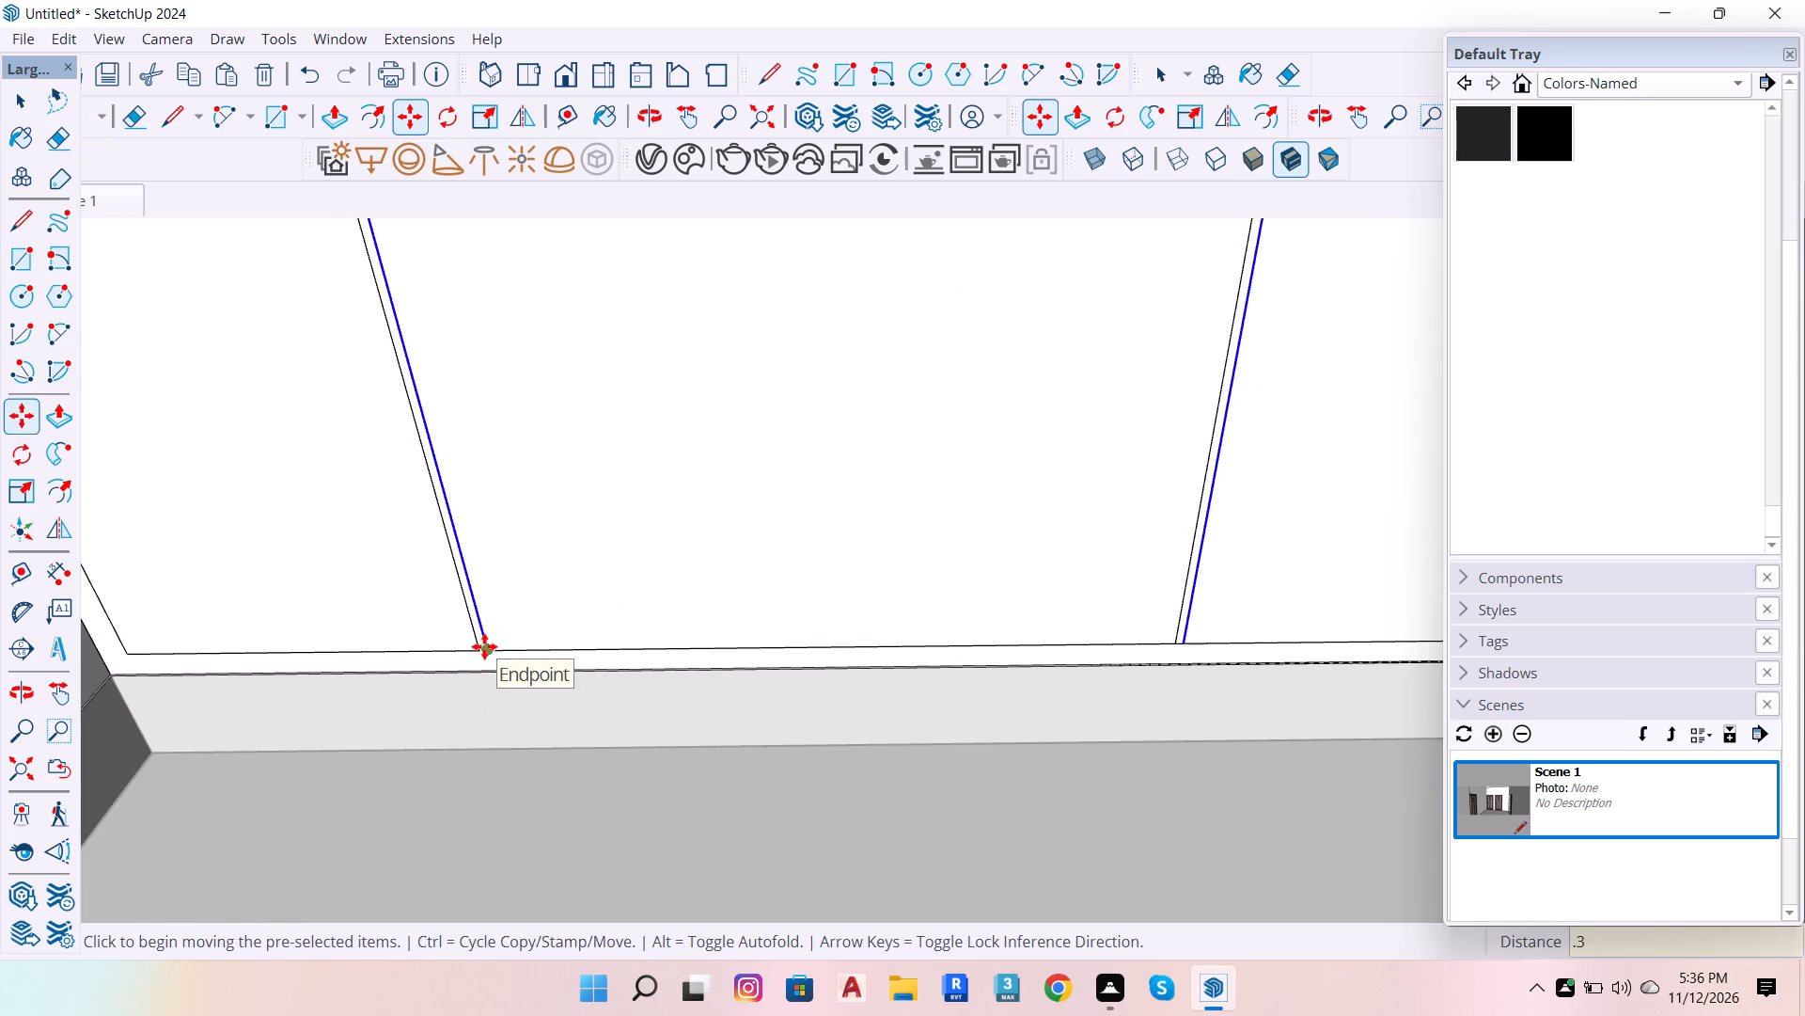
pyautogui.click(484, 646)
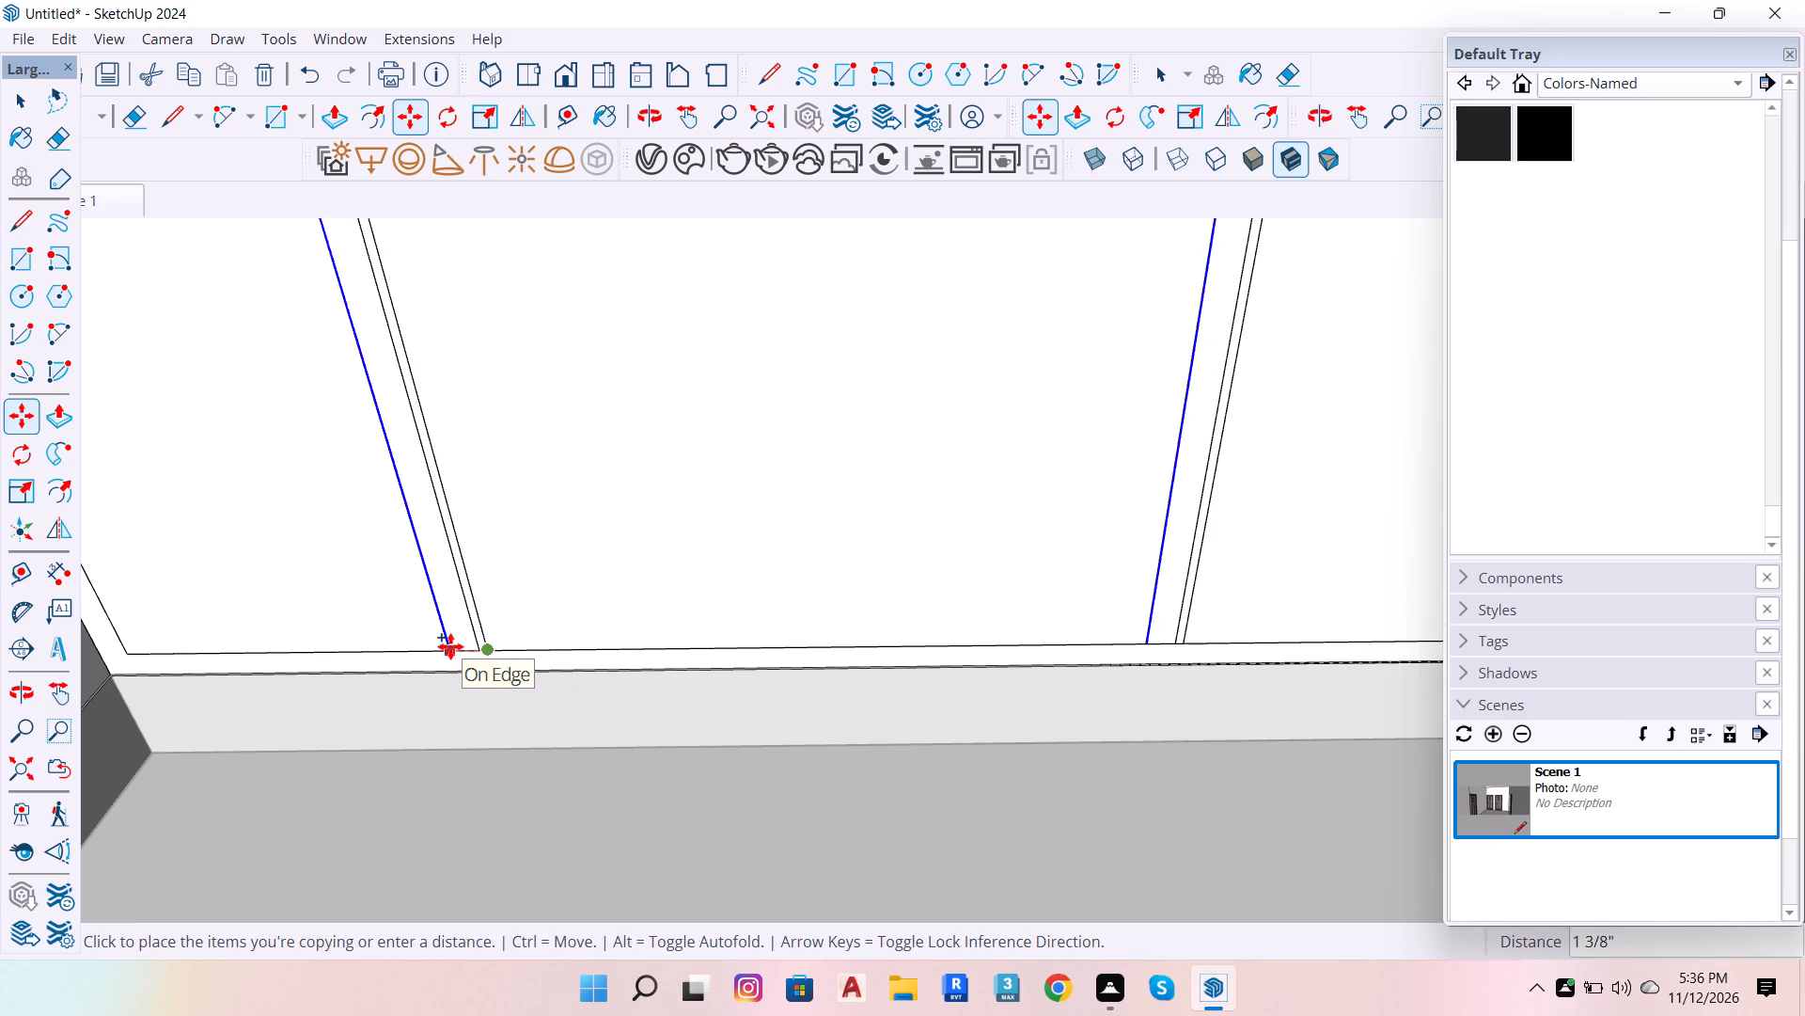
pyautogui.write('.6')
pyautogui.press('Return')
# Erase the original line in the middle of each divider strip and the short edges closing the strips' top and bottom ends.
pyautogui.scroll(6, 449, 645)
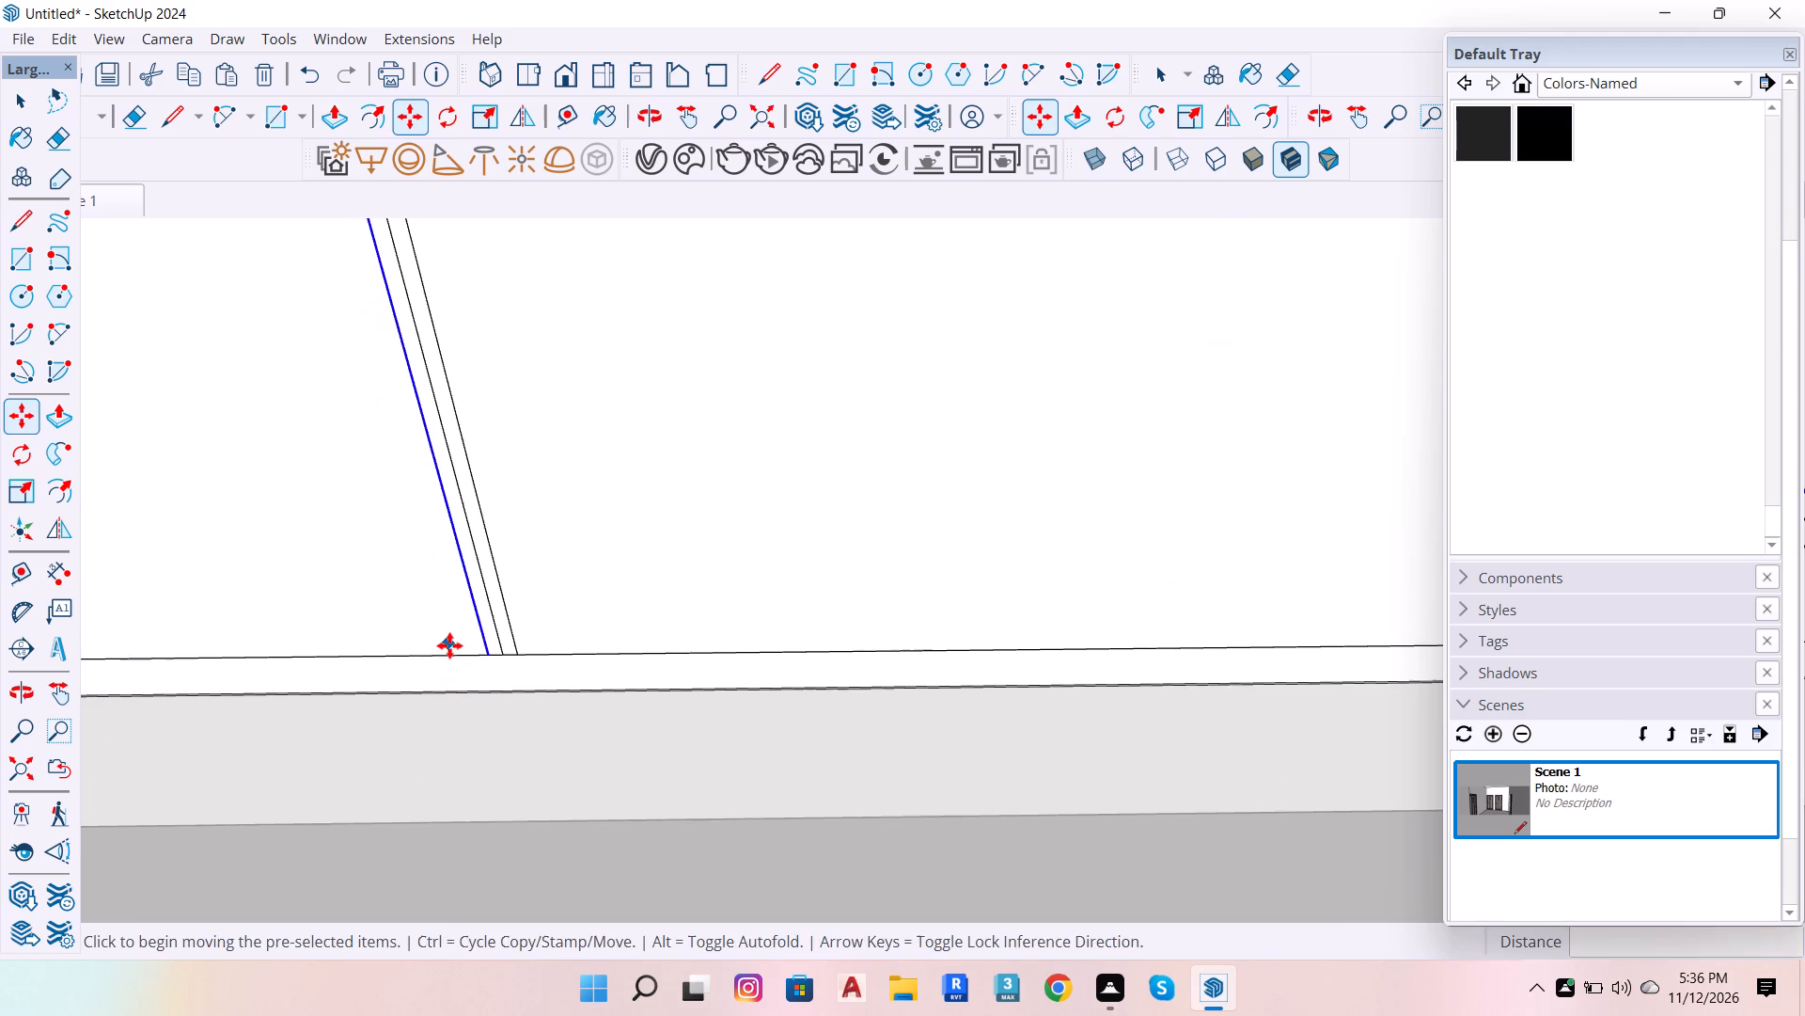
pyautogui.press('space')
pyautogui.scroll(5, 485, 617)
pyautogui.press('e')
pyautogui.scroll(3, 492, 614)
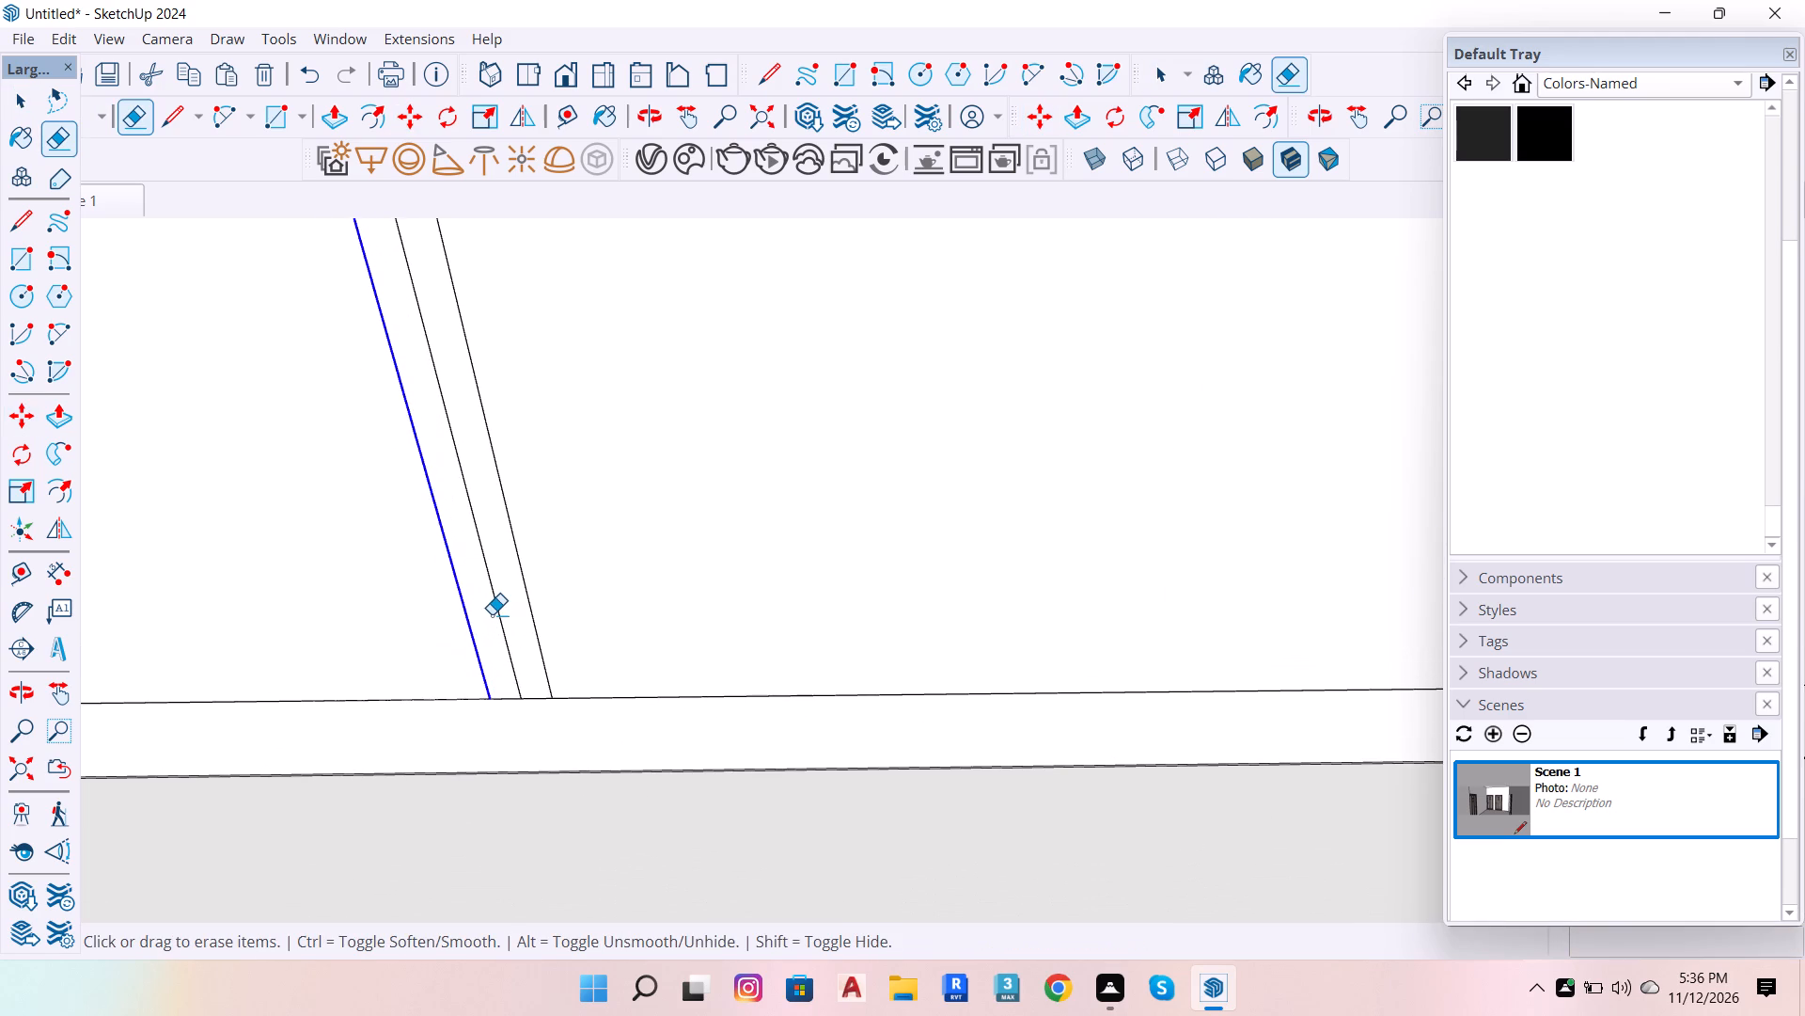
pyautogui.moveTo(492, 614); pyautogui.dragTo(501, 634)
pyautogui.moveTo(503, 684); pyautogui.dragTo(516, 711)
pyautogui.scroll(-16, 570, 812)
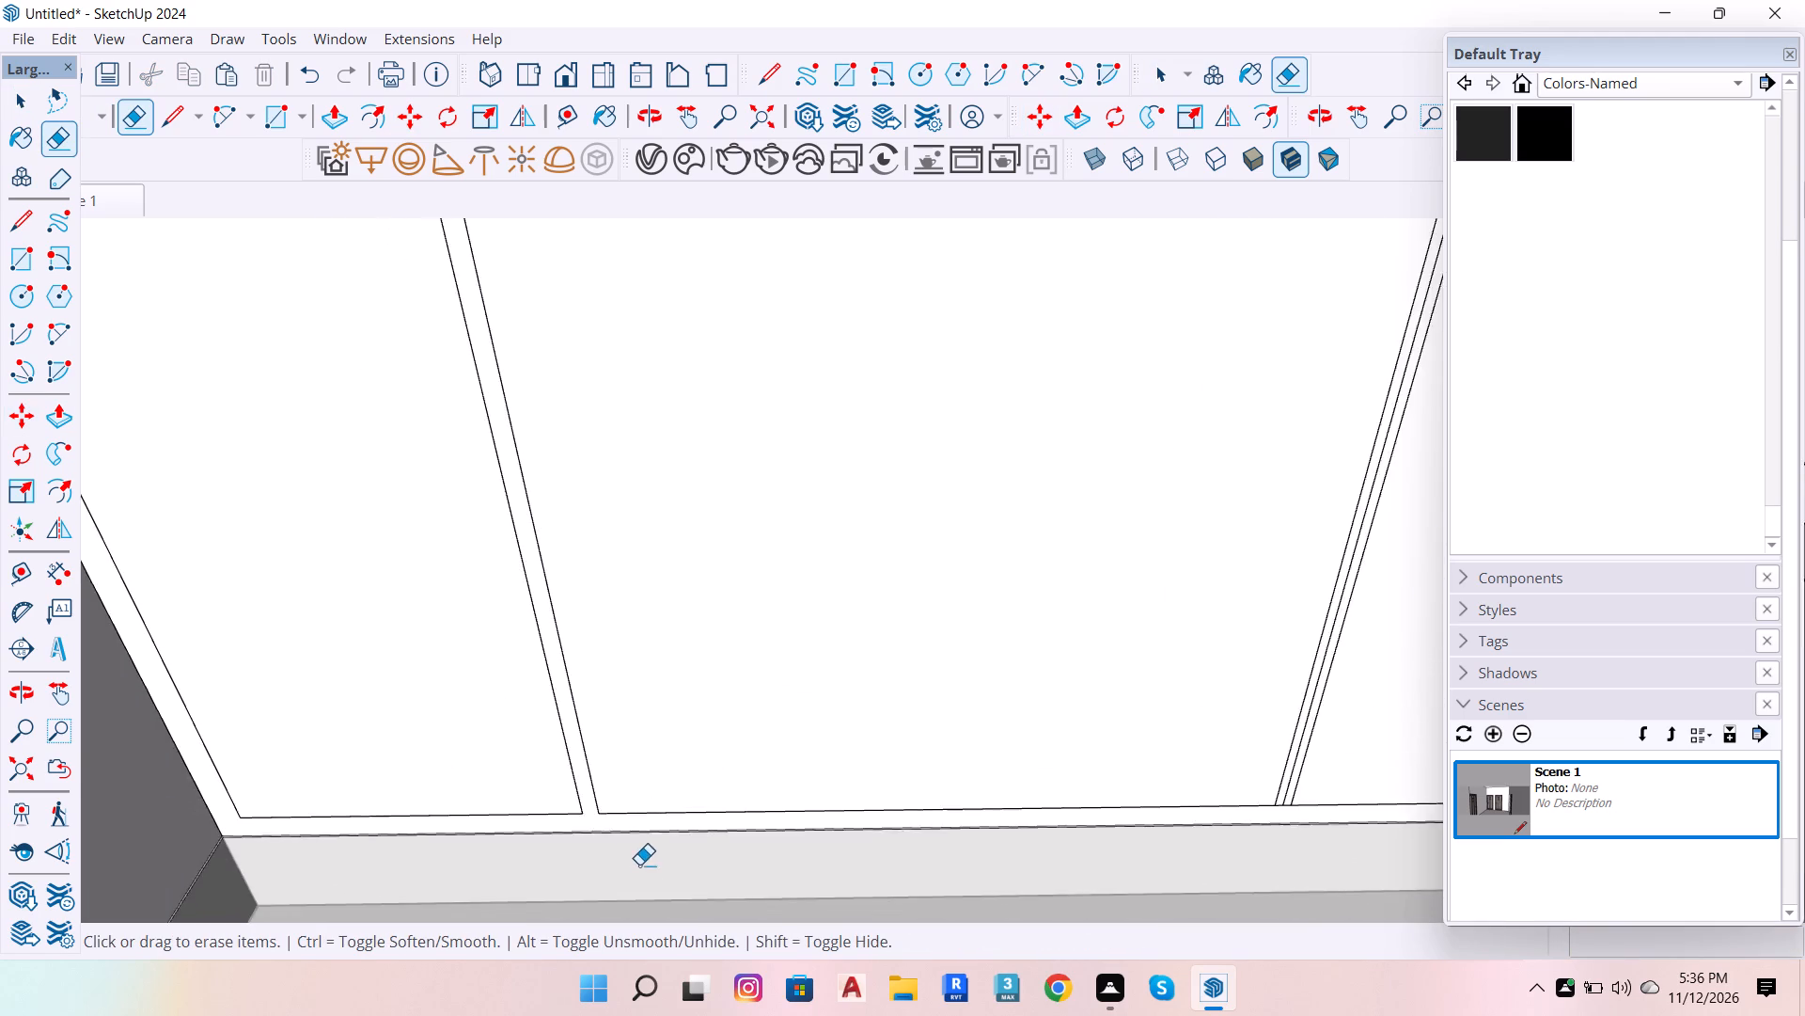
pyautogui.scroll(-5, 639, 865)
pyautogui.scroll(12, 549, 550)
pyautogui.moveTo(549, 518); pyautogui.dragTo(540, 527)
pyautogui.scroll(-13, 540, 527)
pyautogui.scroll(12, 1105, 538)
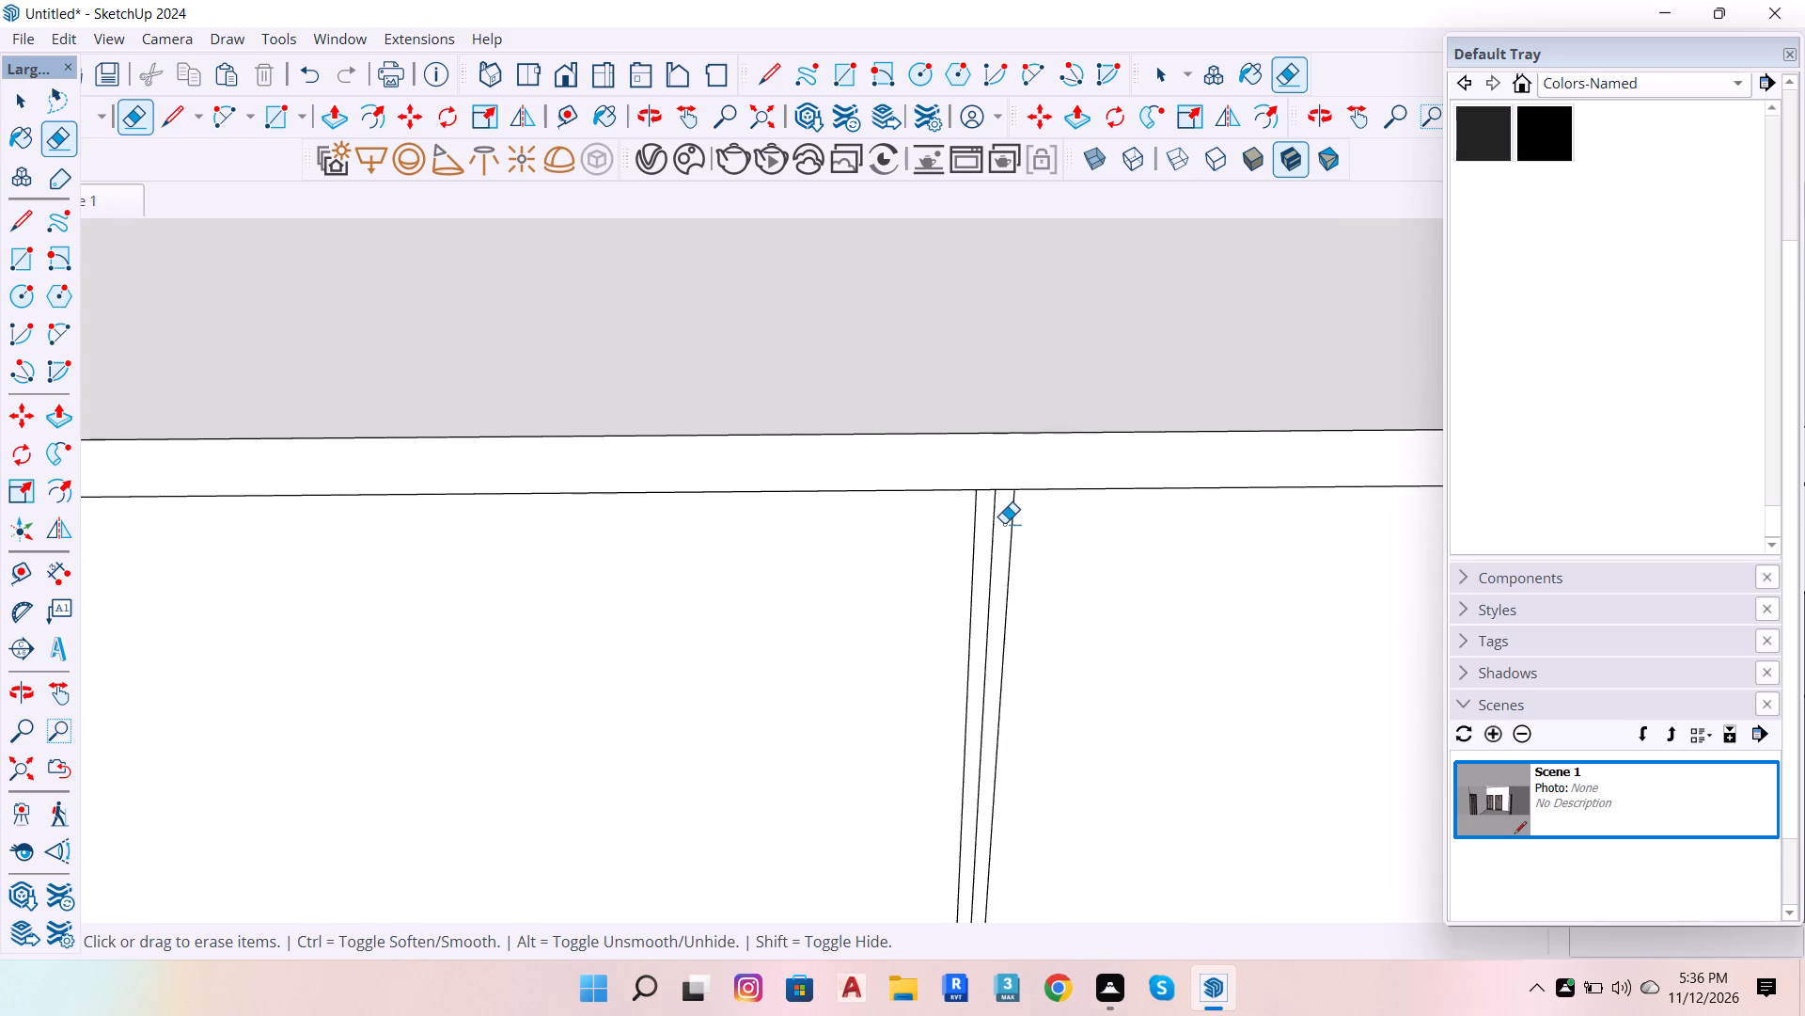
pyautogui.moveTo(1004, 521); pyautogui.dragTo(1002, 495)
pyautogui.scroll(-13, 1002, 494)
pyautogui.scroll(12, 997, 825)
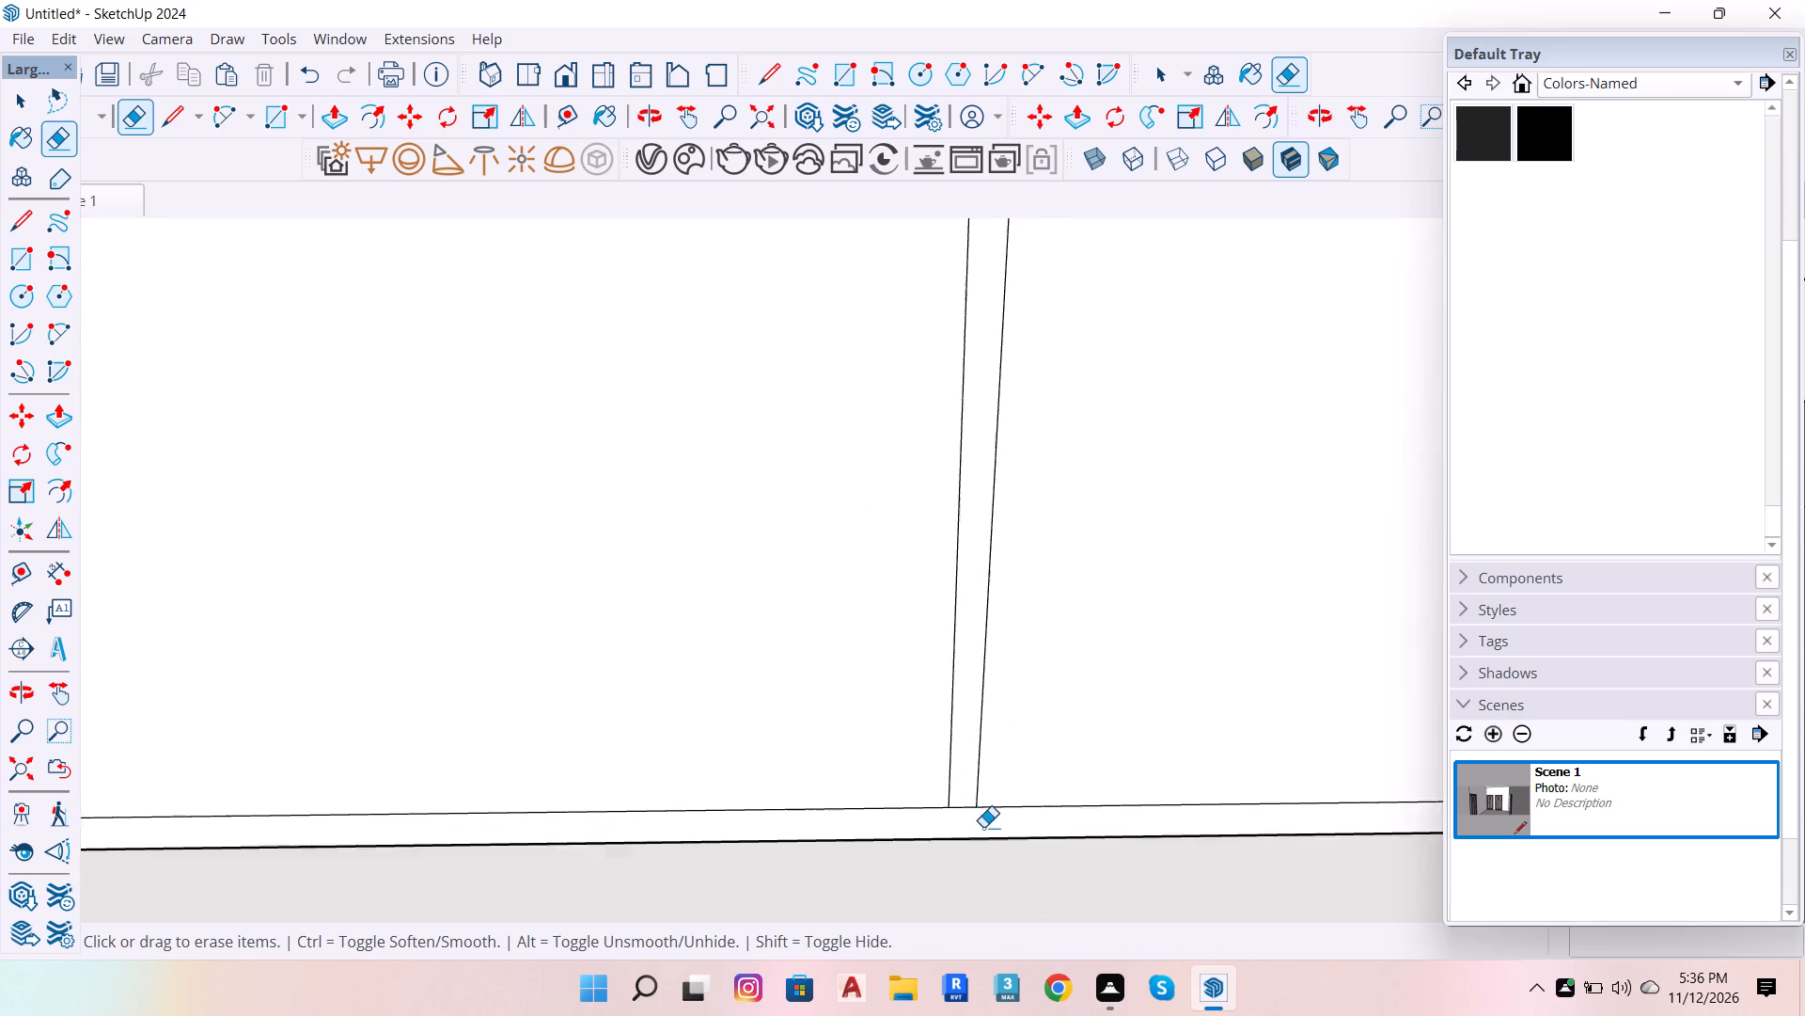
pyautogui.click(961, 801)
pyautogui.click(961, 801)
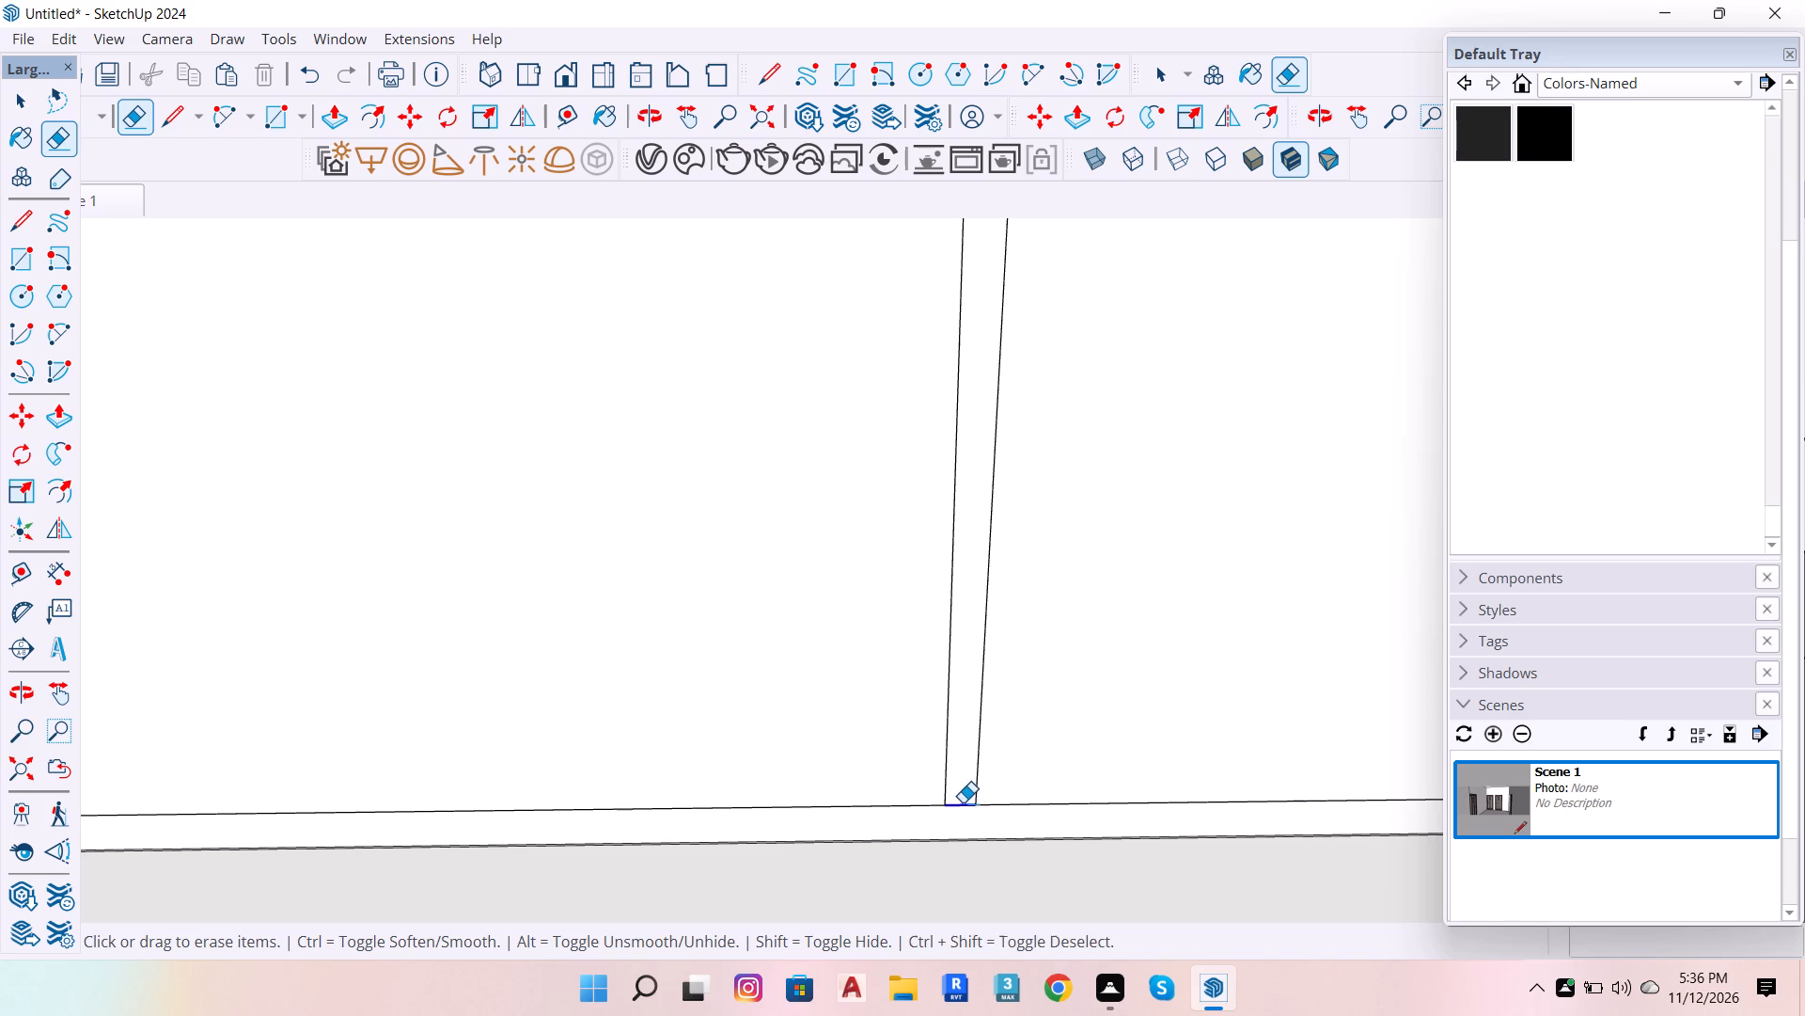
pyautogui.scroll(-14, 979, 762)
pyautogui.press('space')
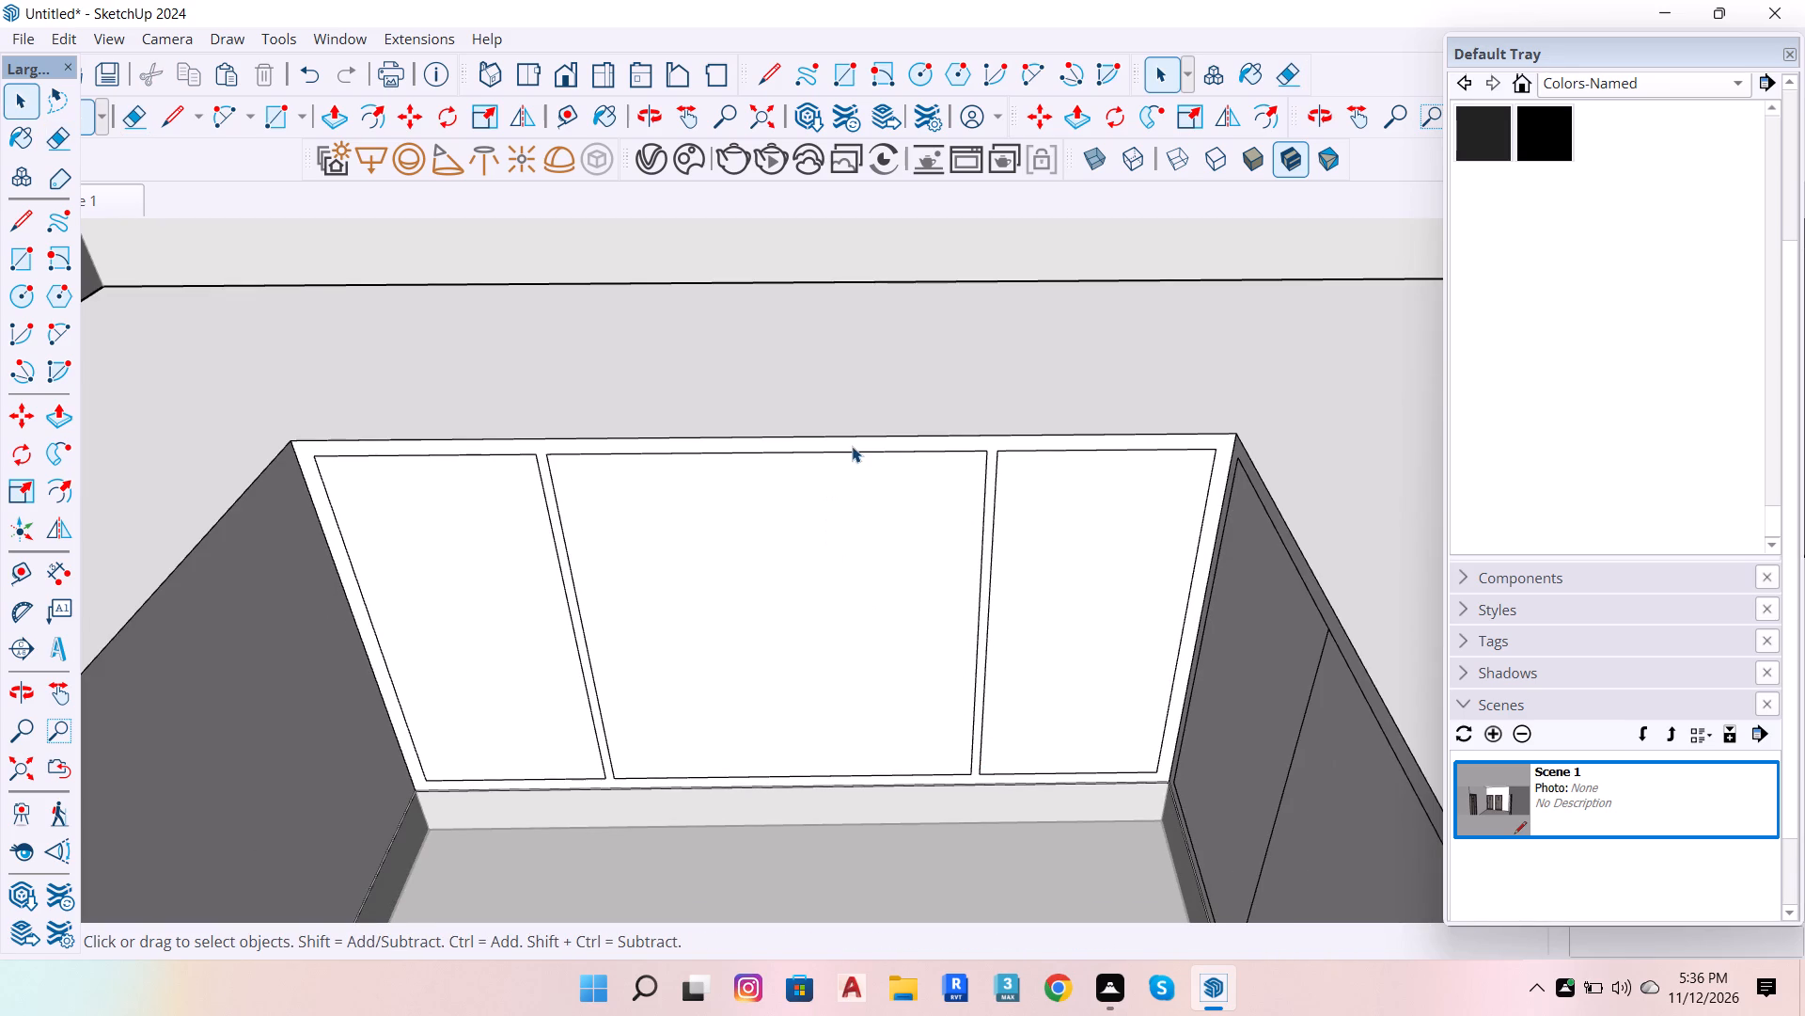
# Copy the central panel's top edge down to its bottom edge and divide the height into 5 equal parts.
pyautogui.click(852, 446)
pyautogui.click(854, 451)
pyautogui.press('m')
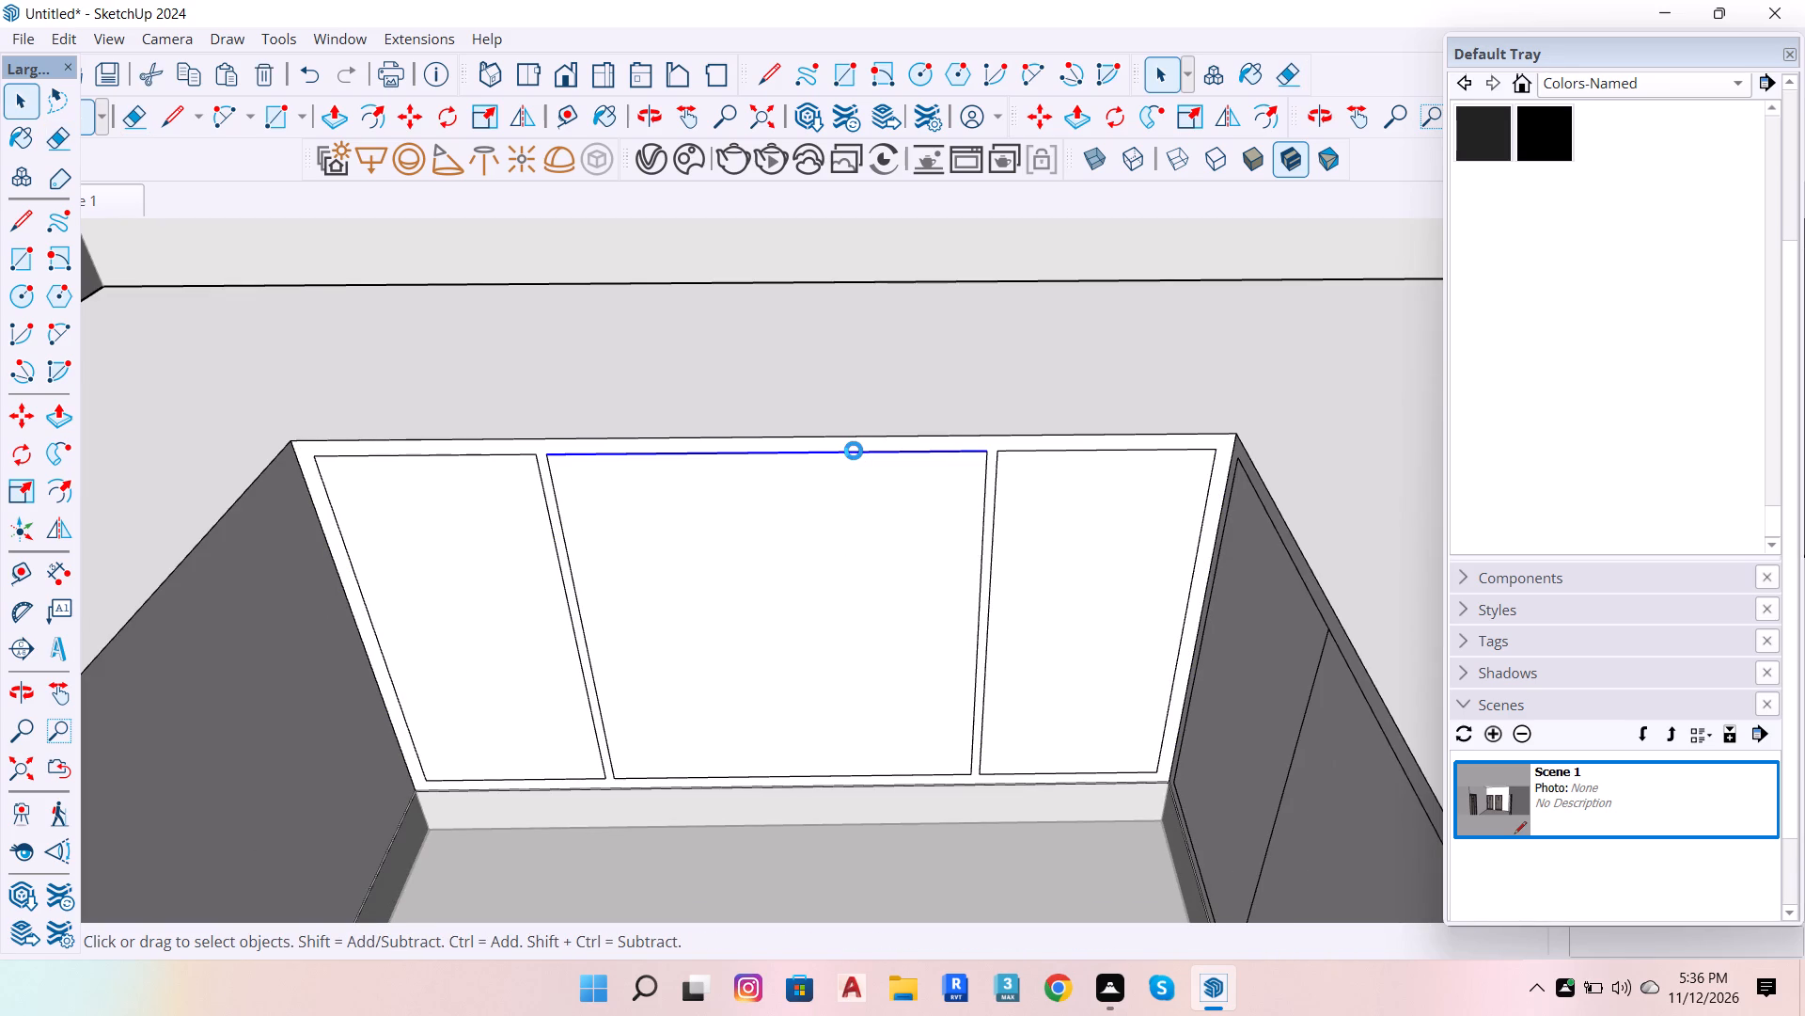
pyautogui.click(854, 451)
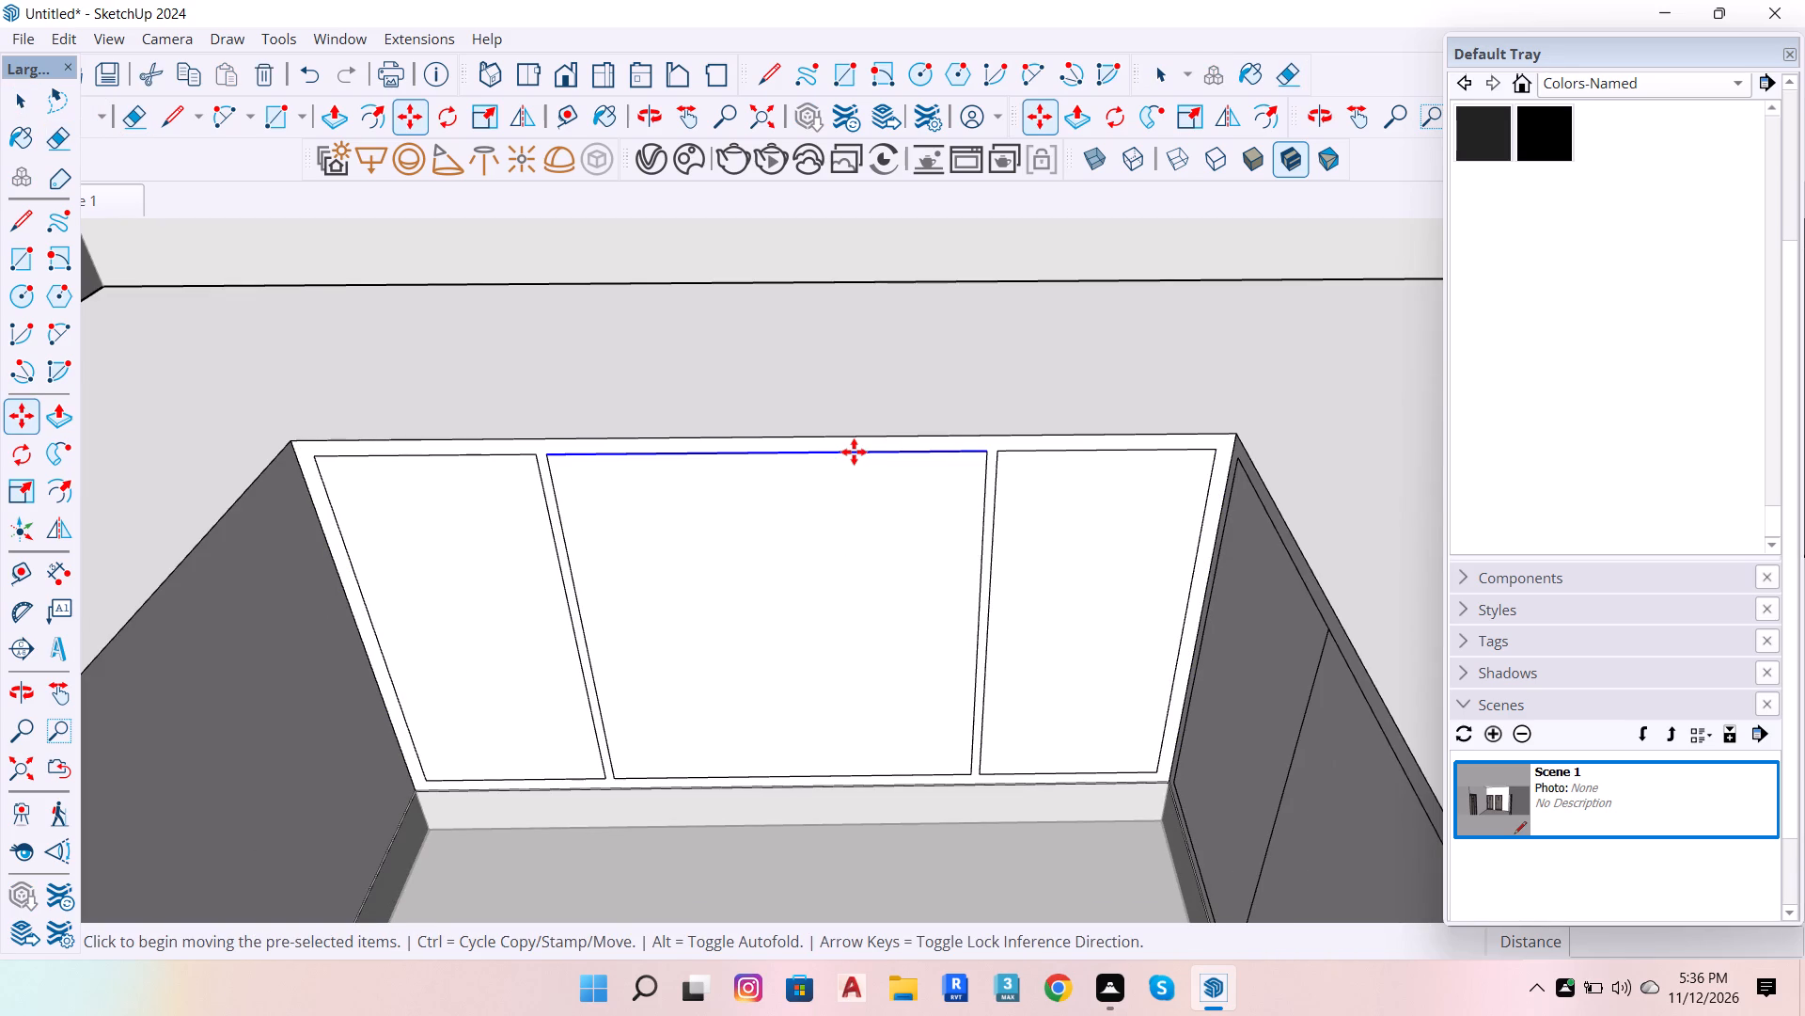
pyautogui.click(871, 777)
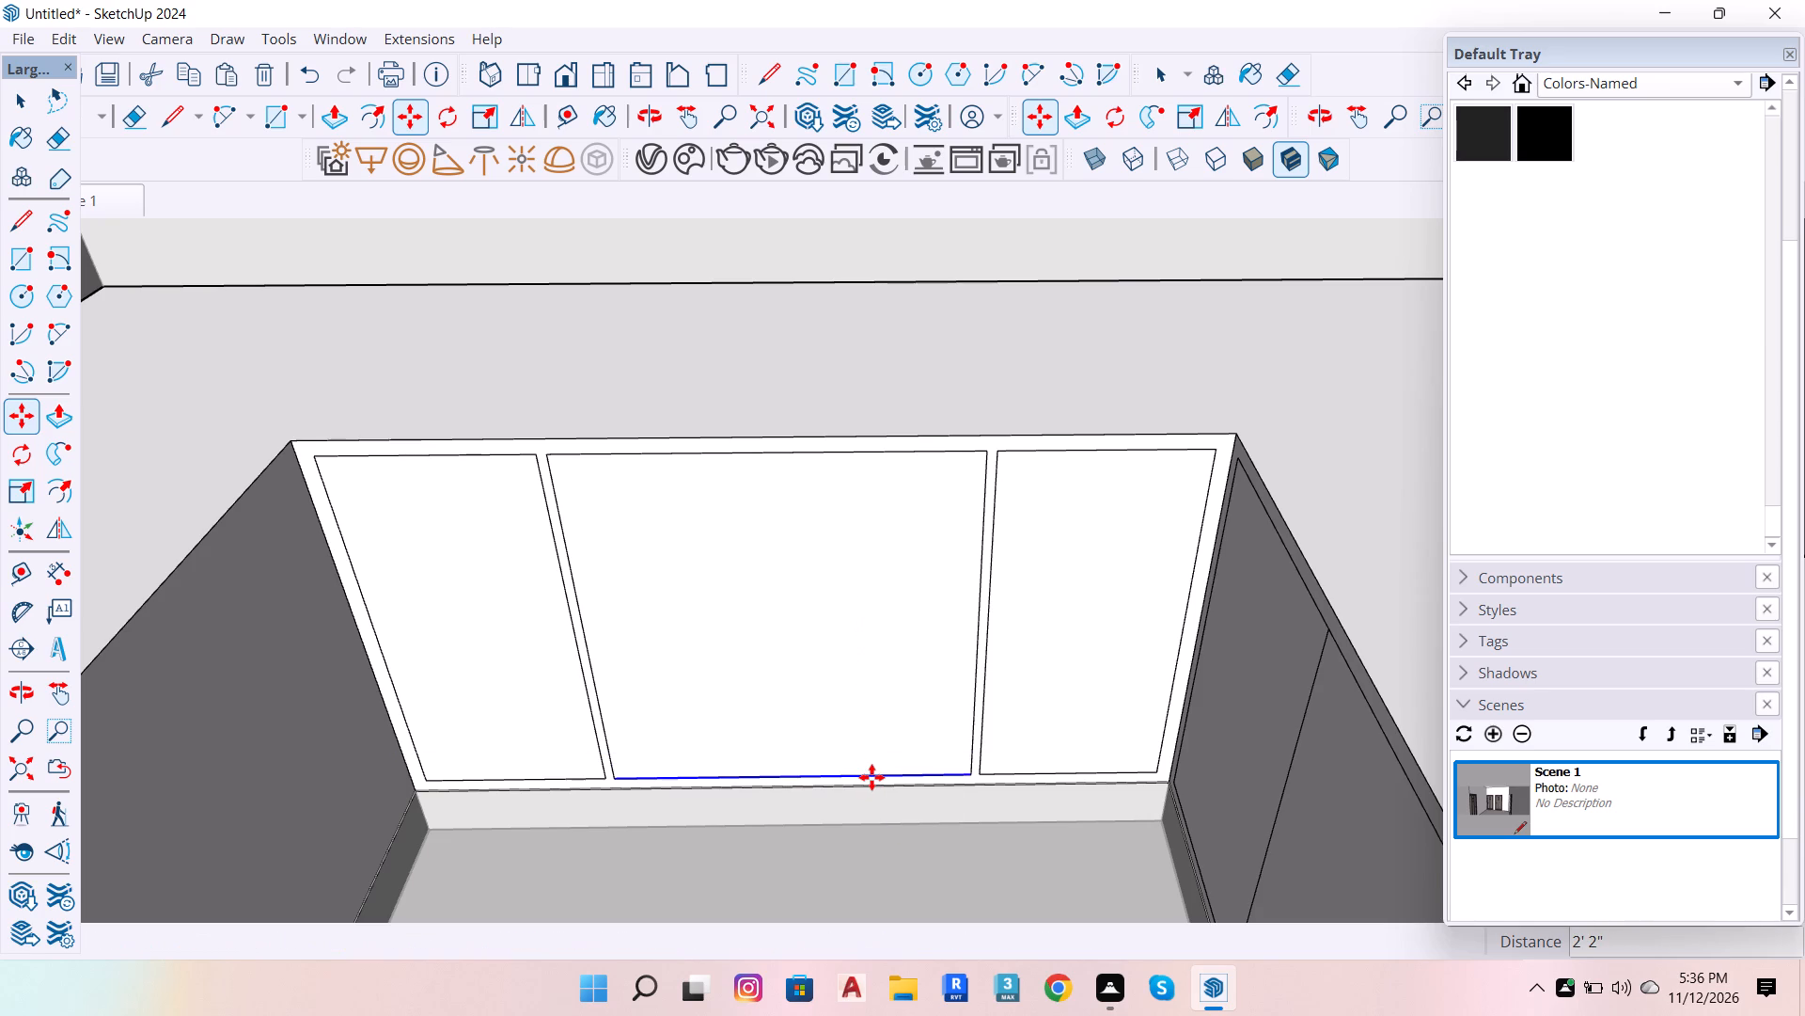
pyautogui.write('/5')
pyautogui.press('Return')
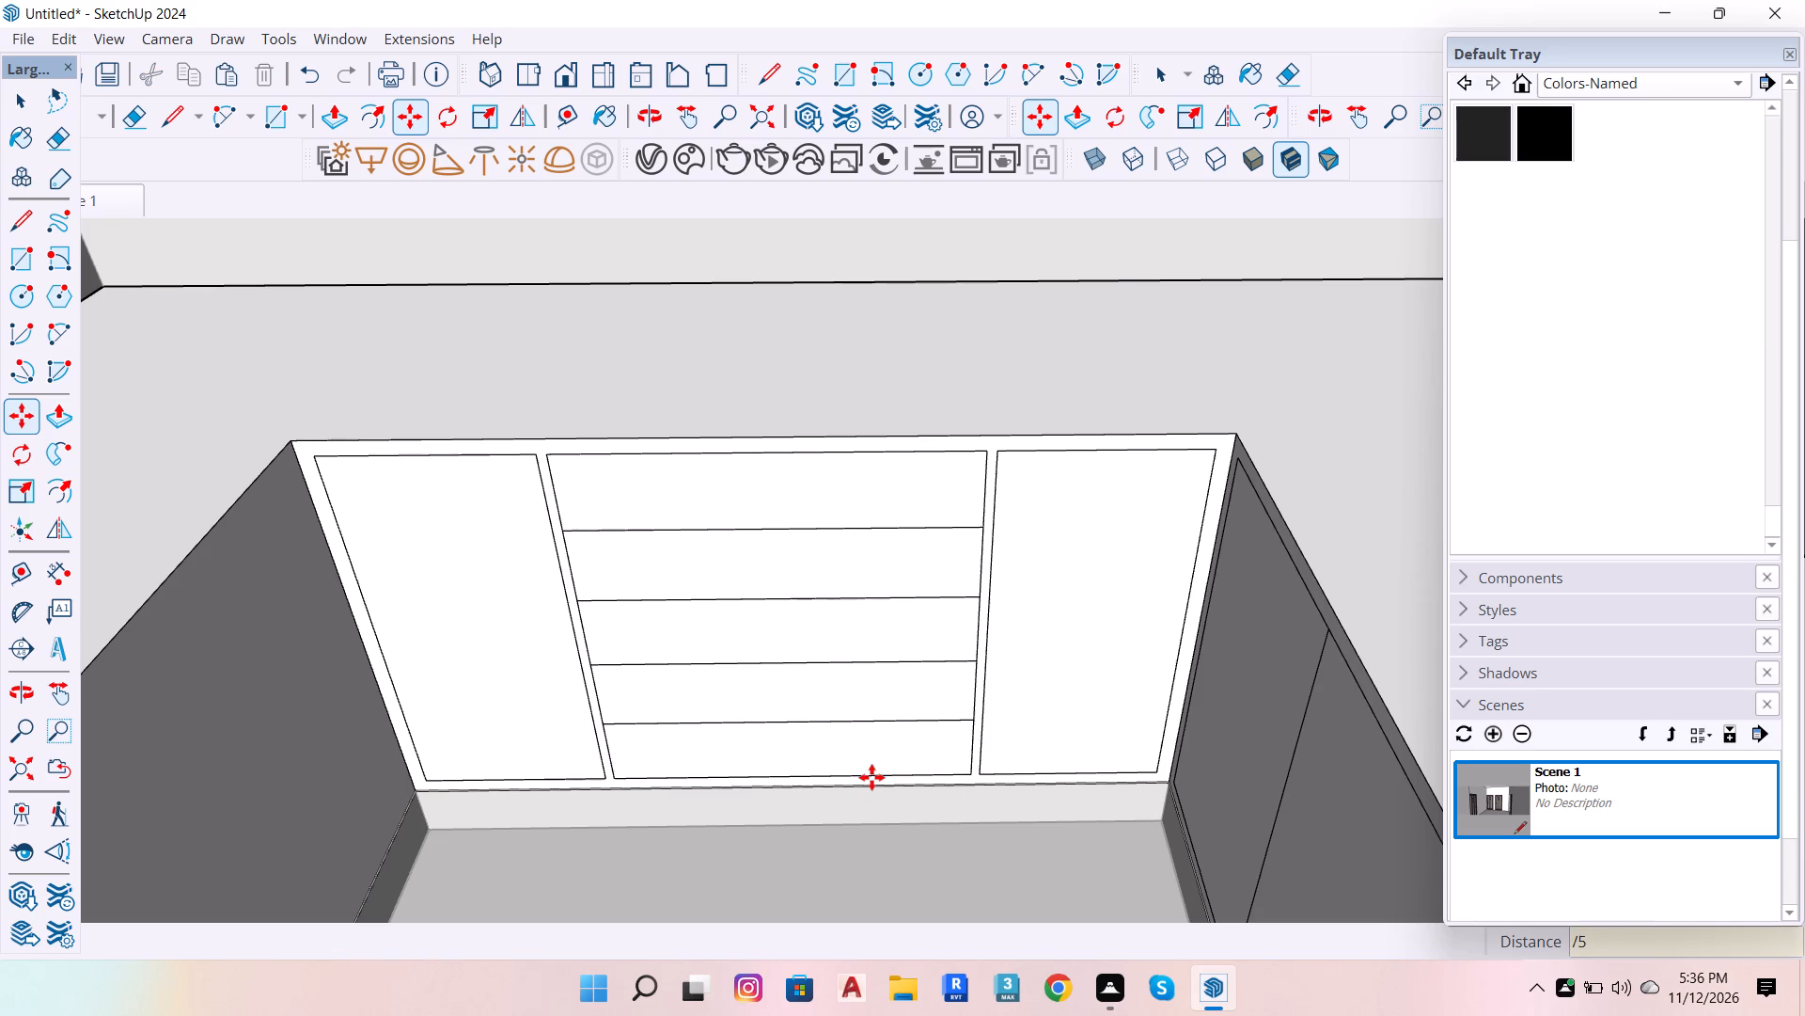
pyautogui.press('space')
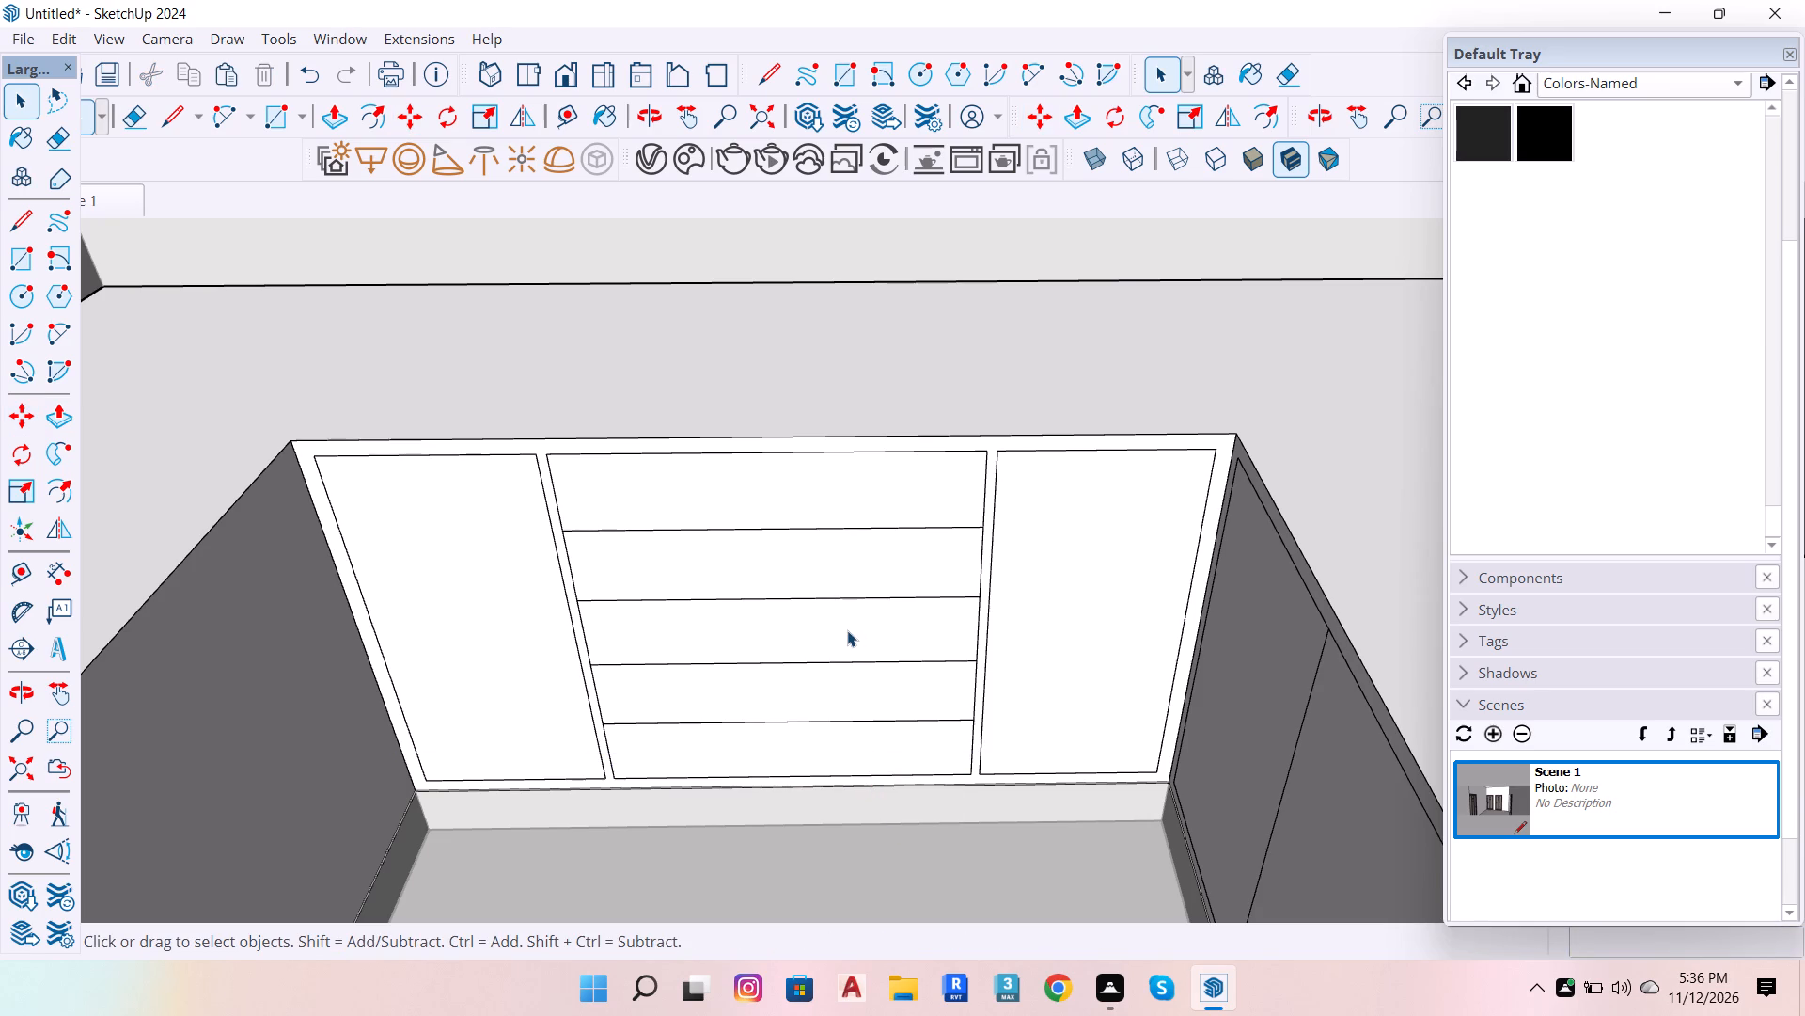
# Erase the first and third horizontal dividing lines from the top of the central panel.
pyautogui.press('e')
pyautogui.moveTo(875, 502); pyautogui.dragTo(882, 535)
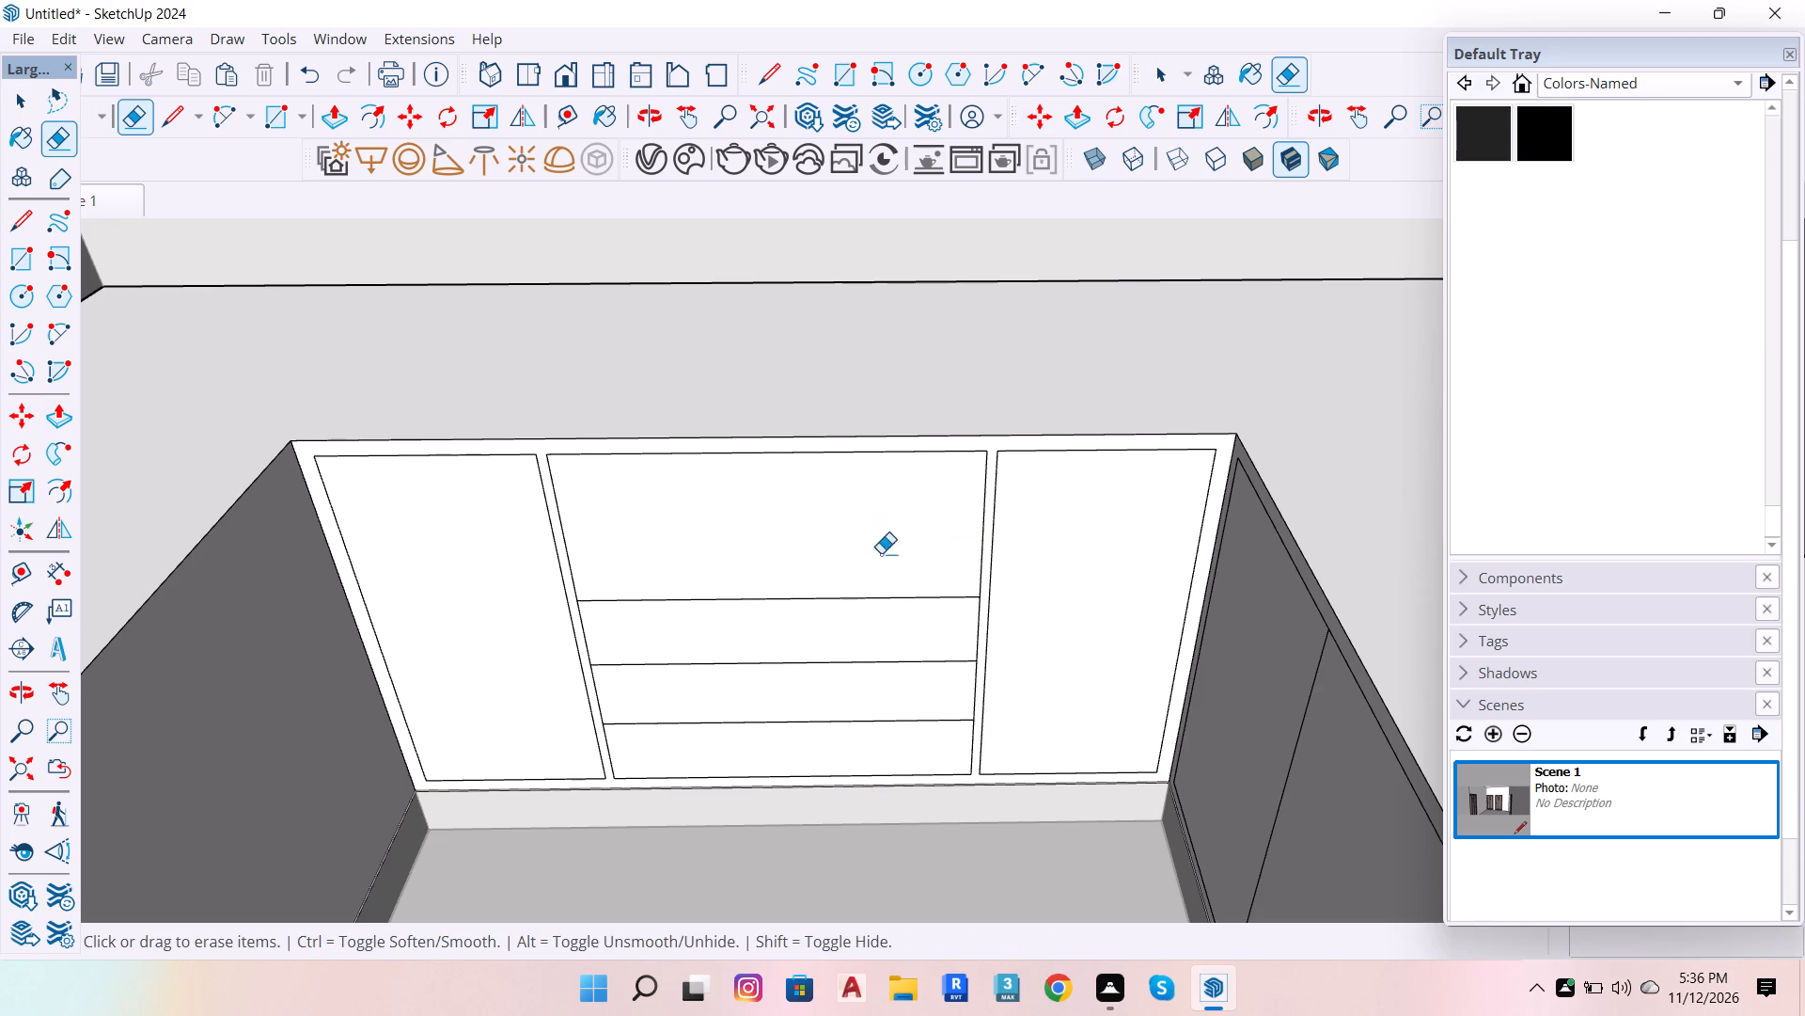
pyautogui.moveTo(869, 630); pyautogui.dragTo(869, 666)
pyautogui.press('space')
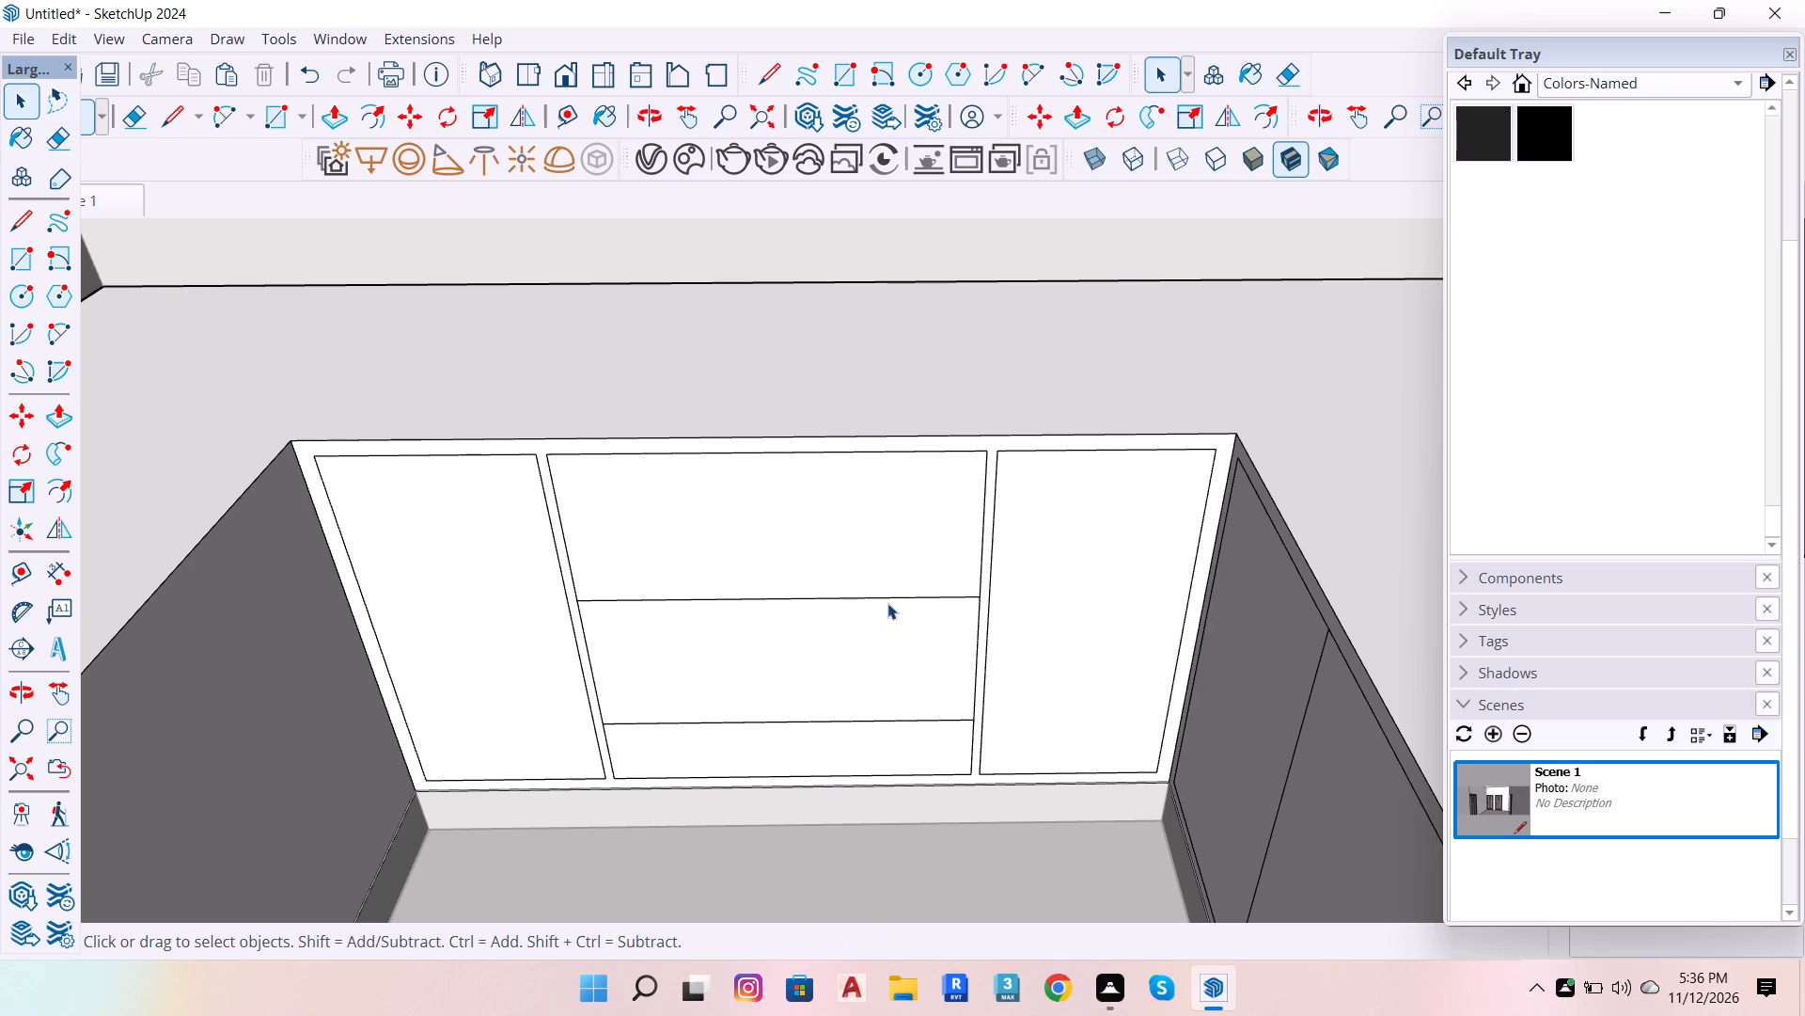
# Copy the central panel's two remaining horizontal dividing lines 0.6" upward to form gap strips between the drawers.
pyautogui.click(889, 600)
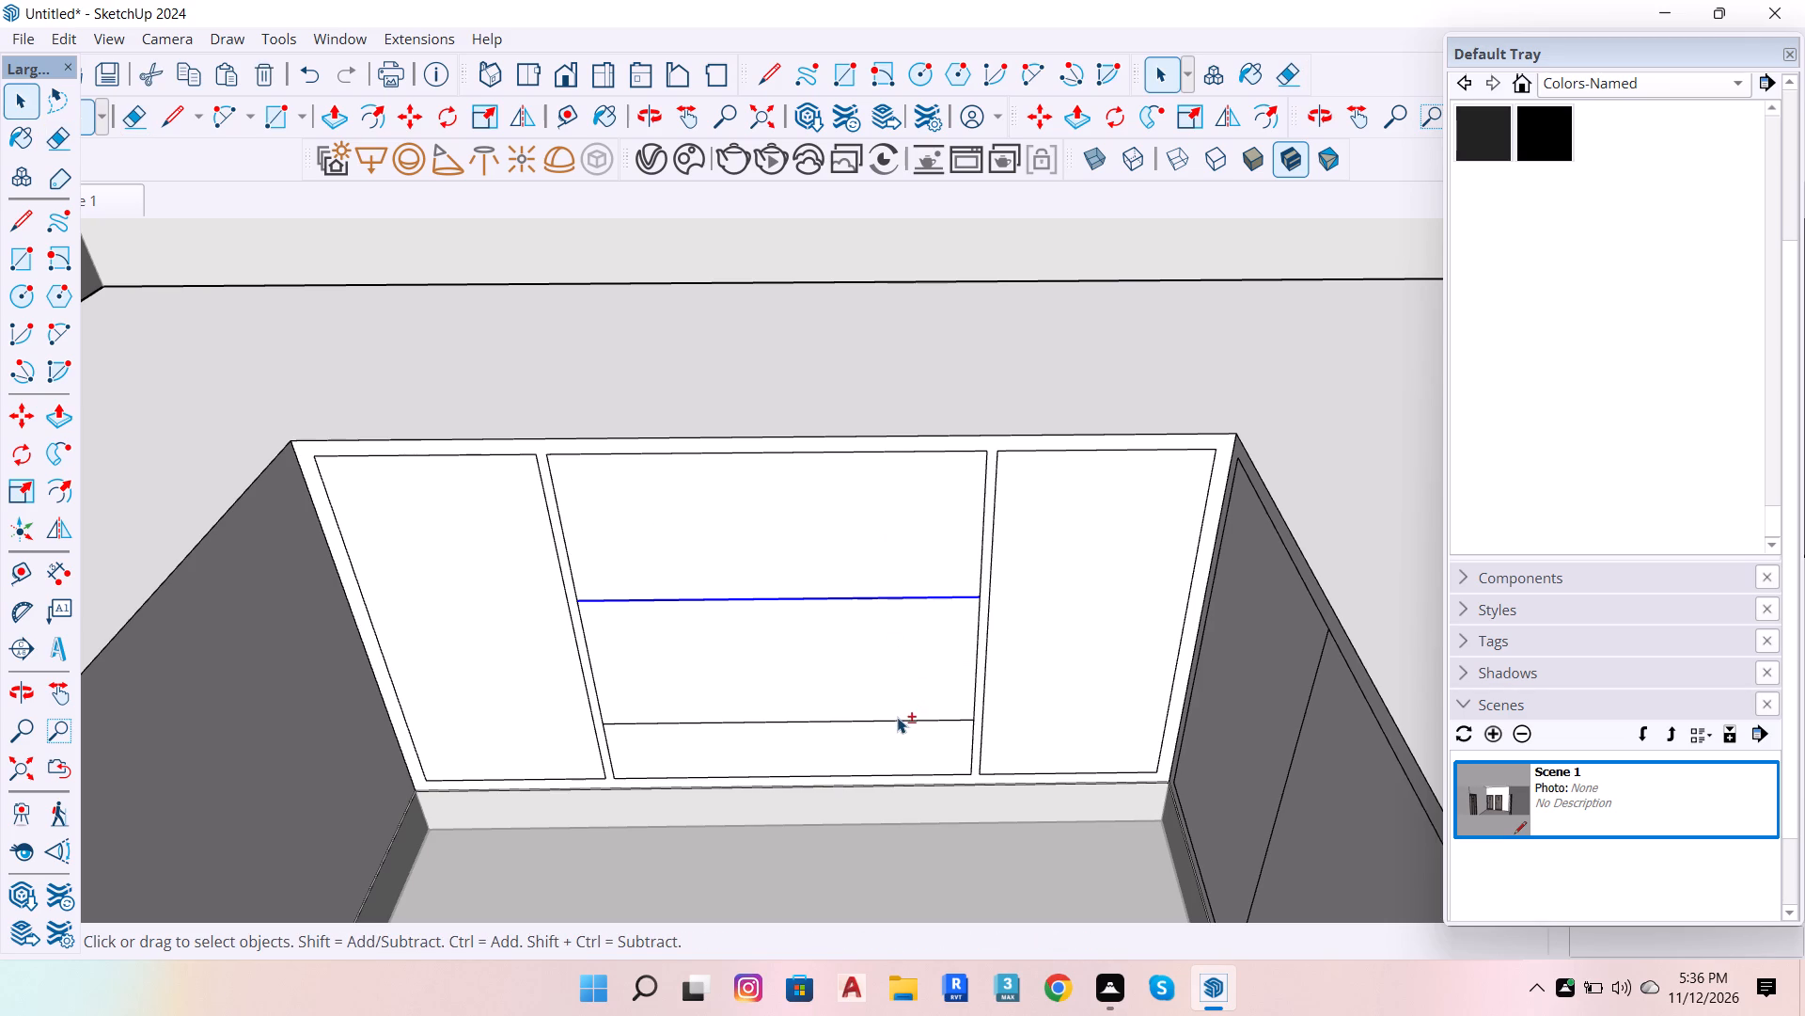
pyautogui.keyDown('shift'); pyautogui.click(898, 719); pyautogui.keyUp('shift')
pyautogui.scroll(4, 951, 719)
pyautogui.press('m')
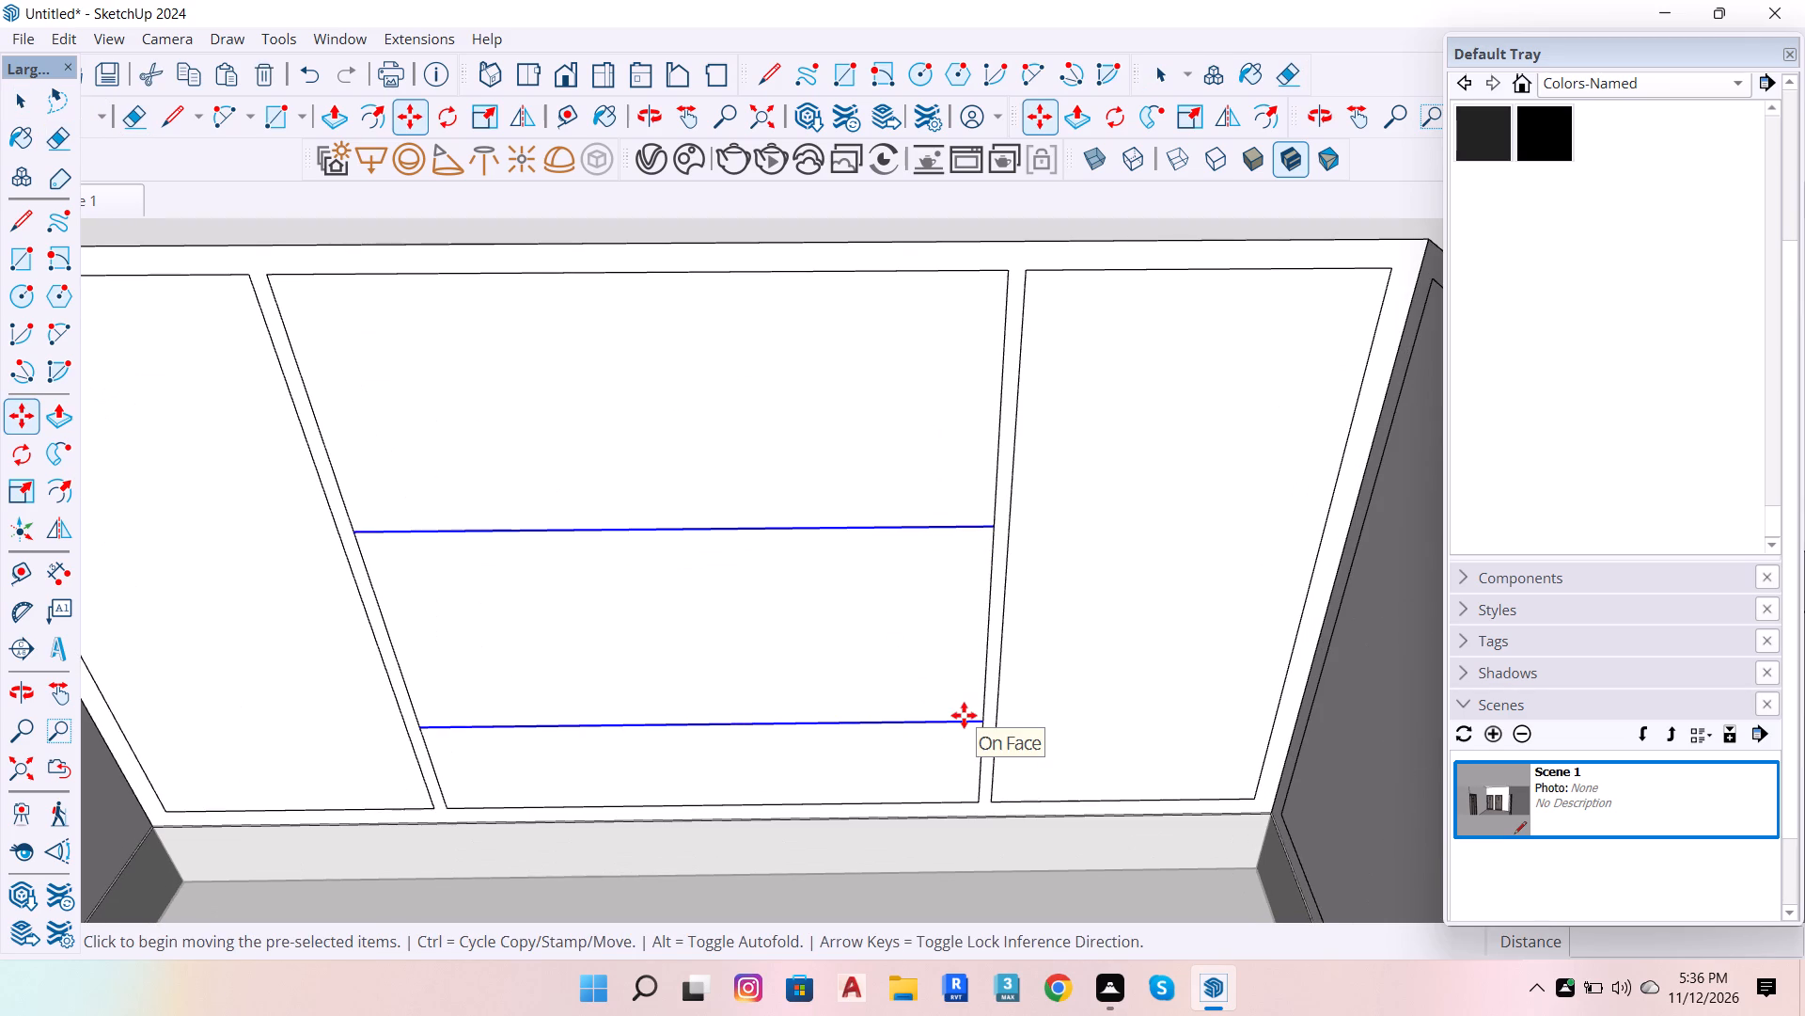
pyautogui.click(984, 718)
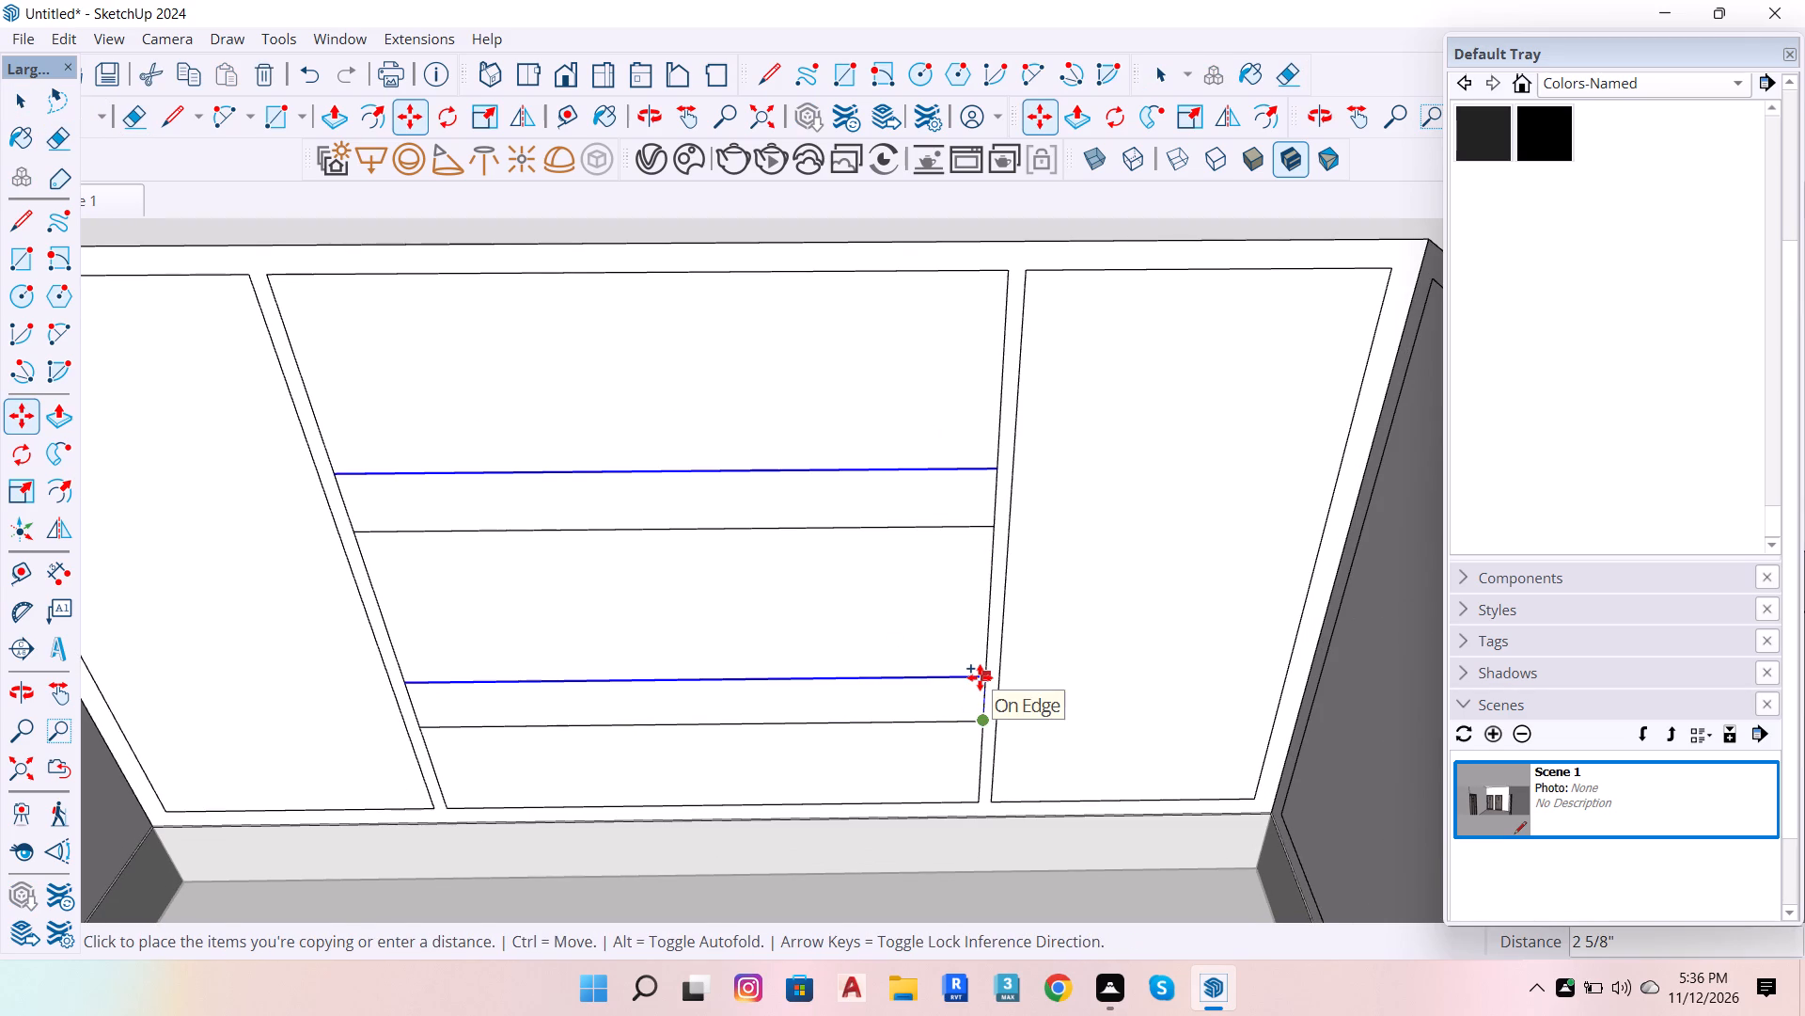
pyautogui.press('.')
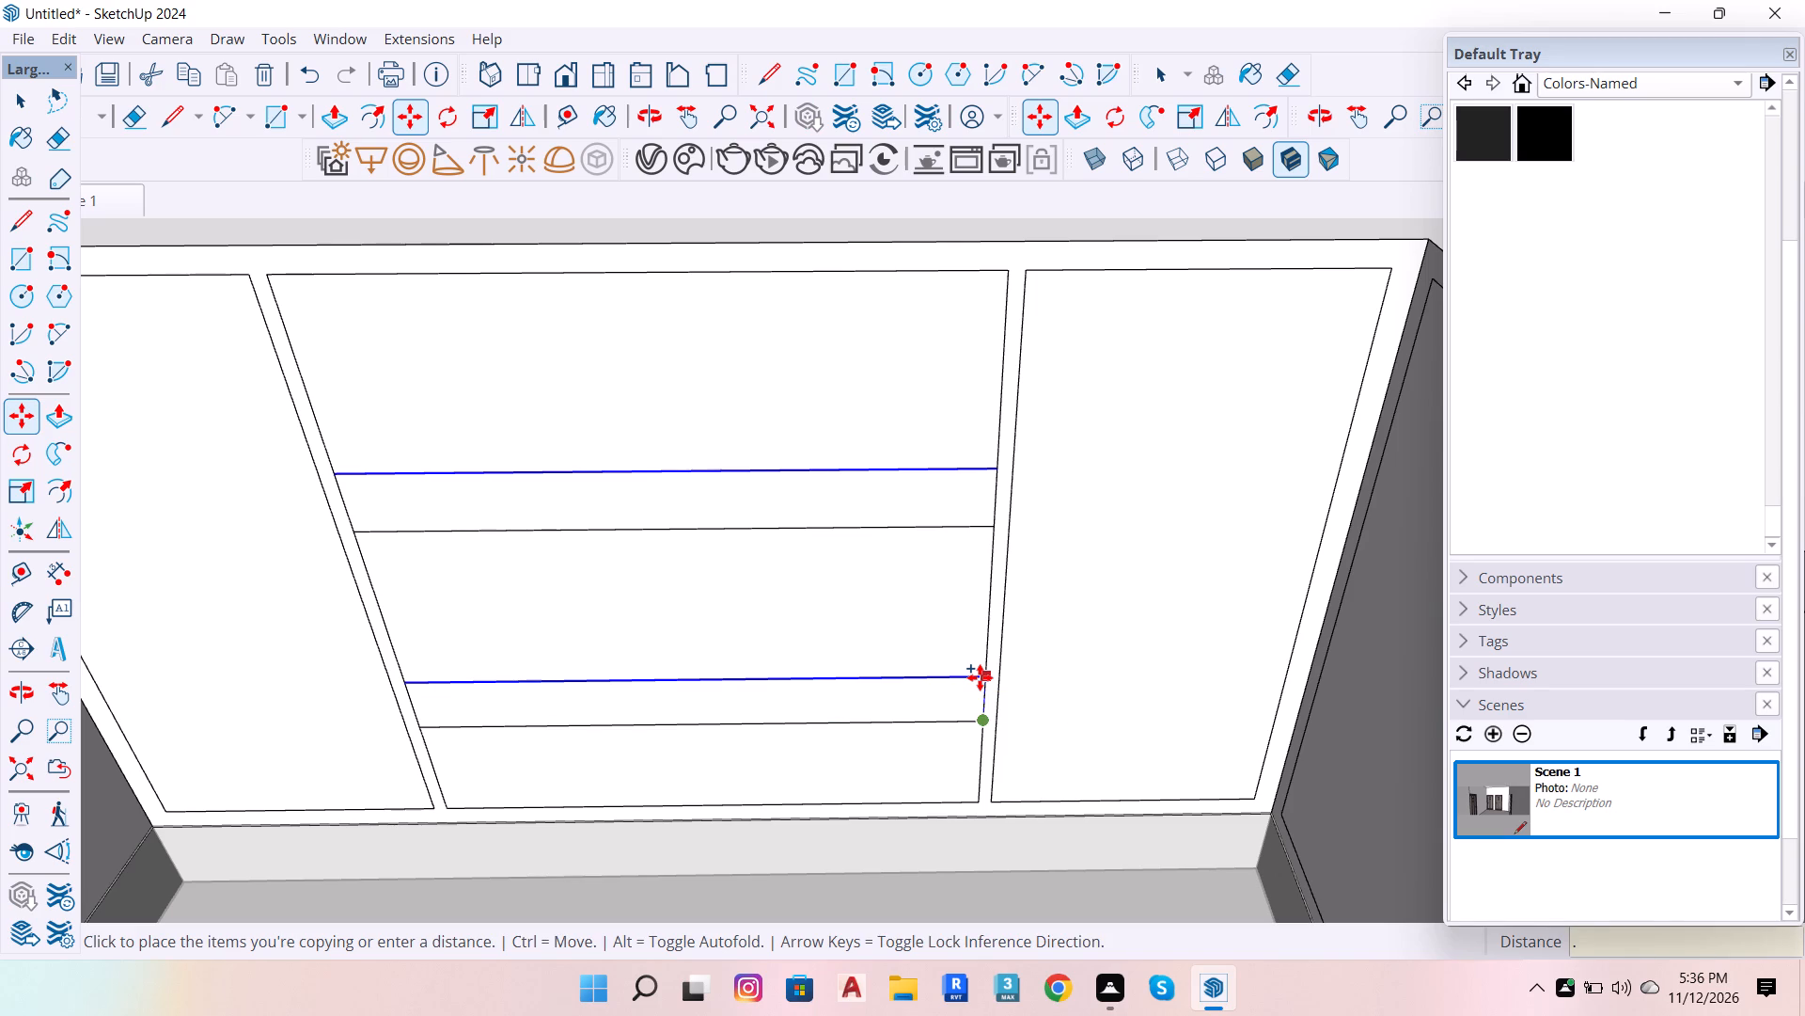
pyautogui.press('6')
pyautogui.press('Return')
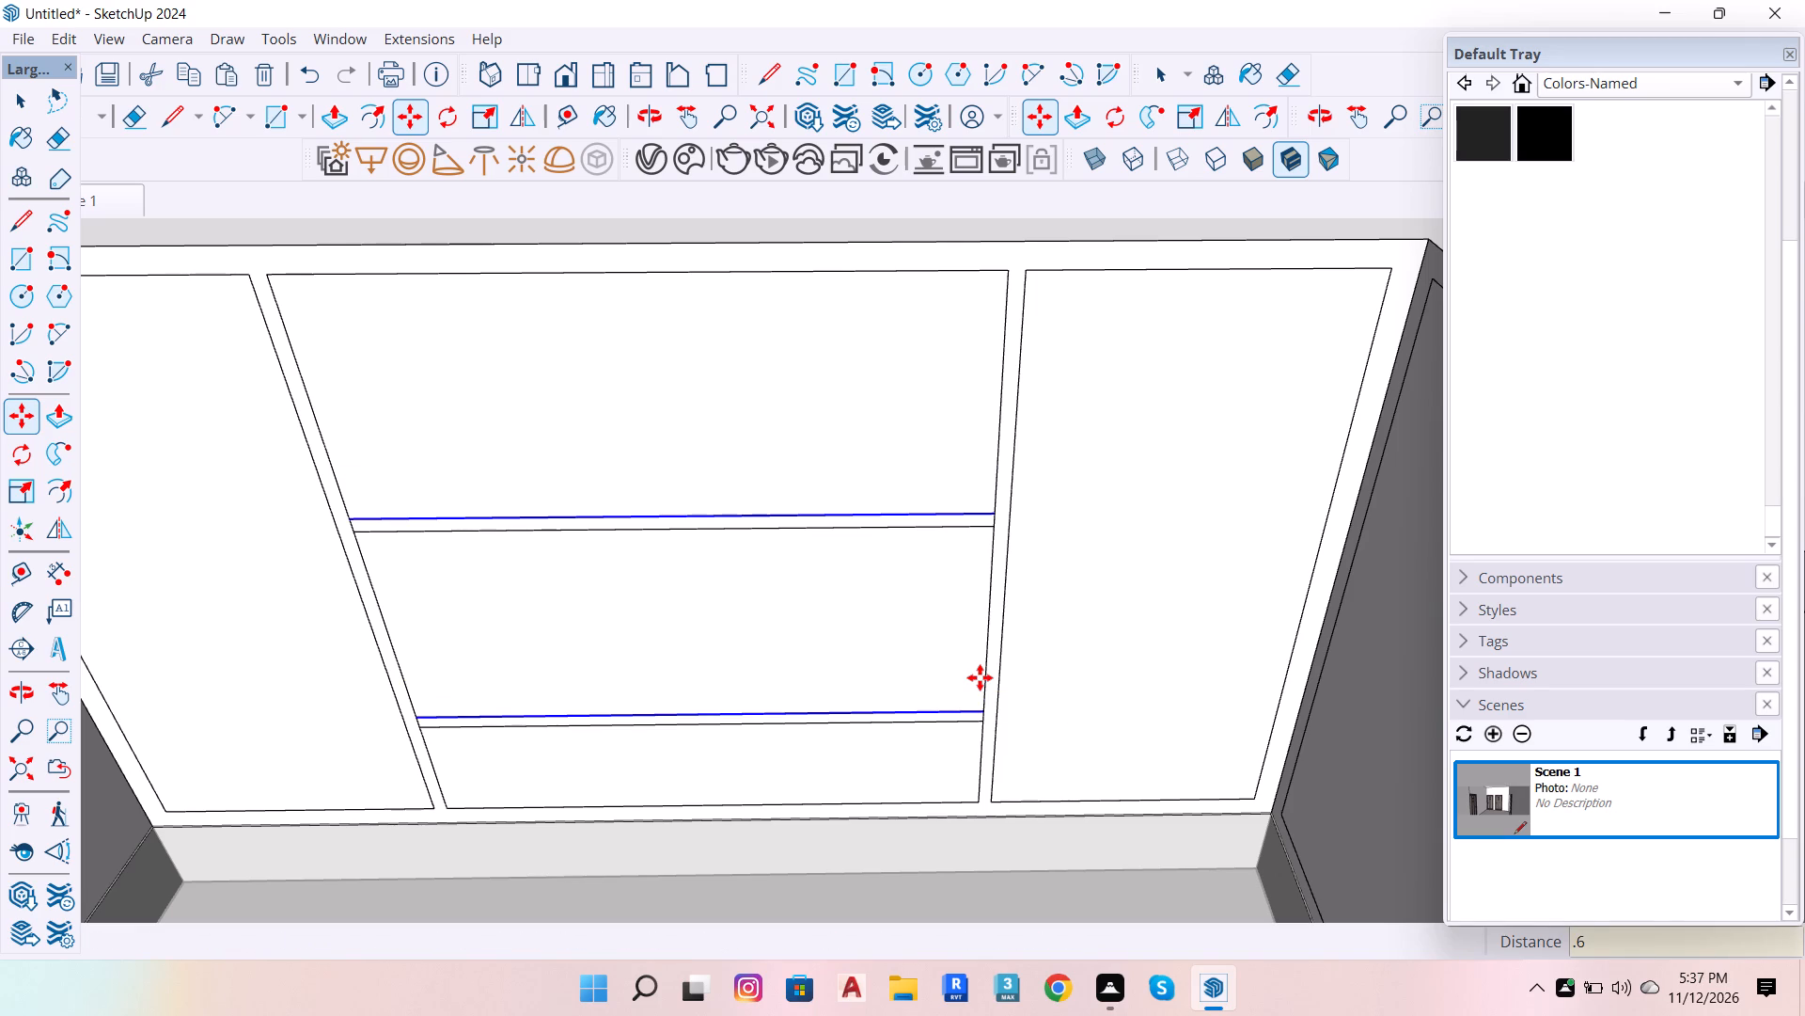
# Erase the short vertical edges at both ends of the two horizontal strips so they join the surrounding frame.
pyautogui.press('r')
pyautogui.press('e')
pyautogui.scroll(9, 981, 706)
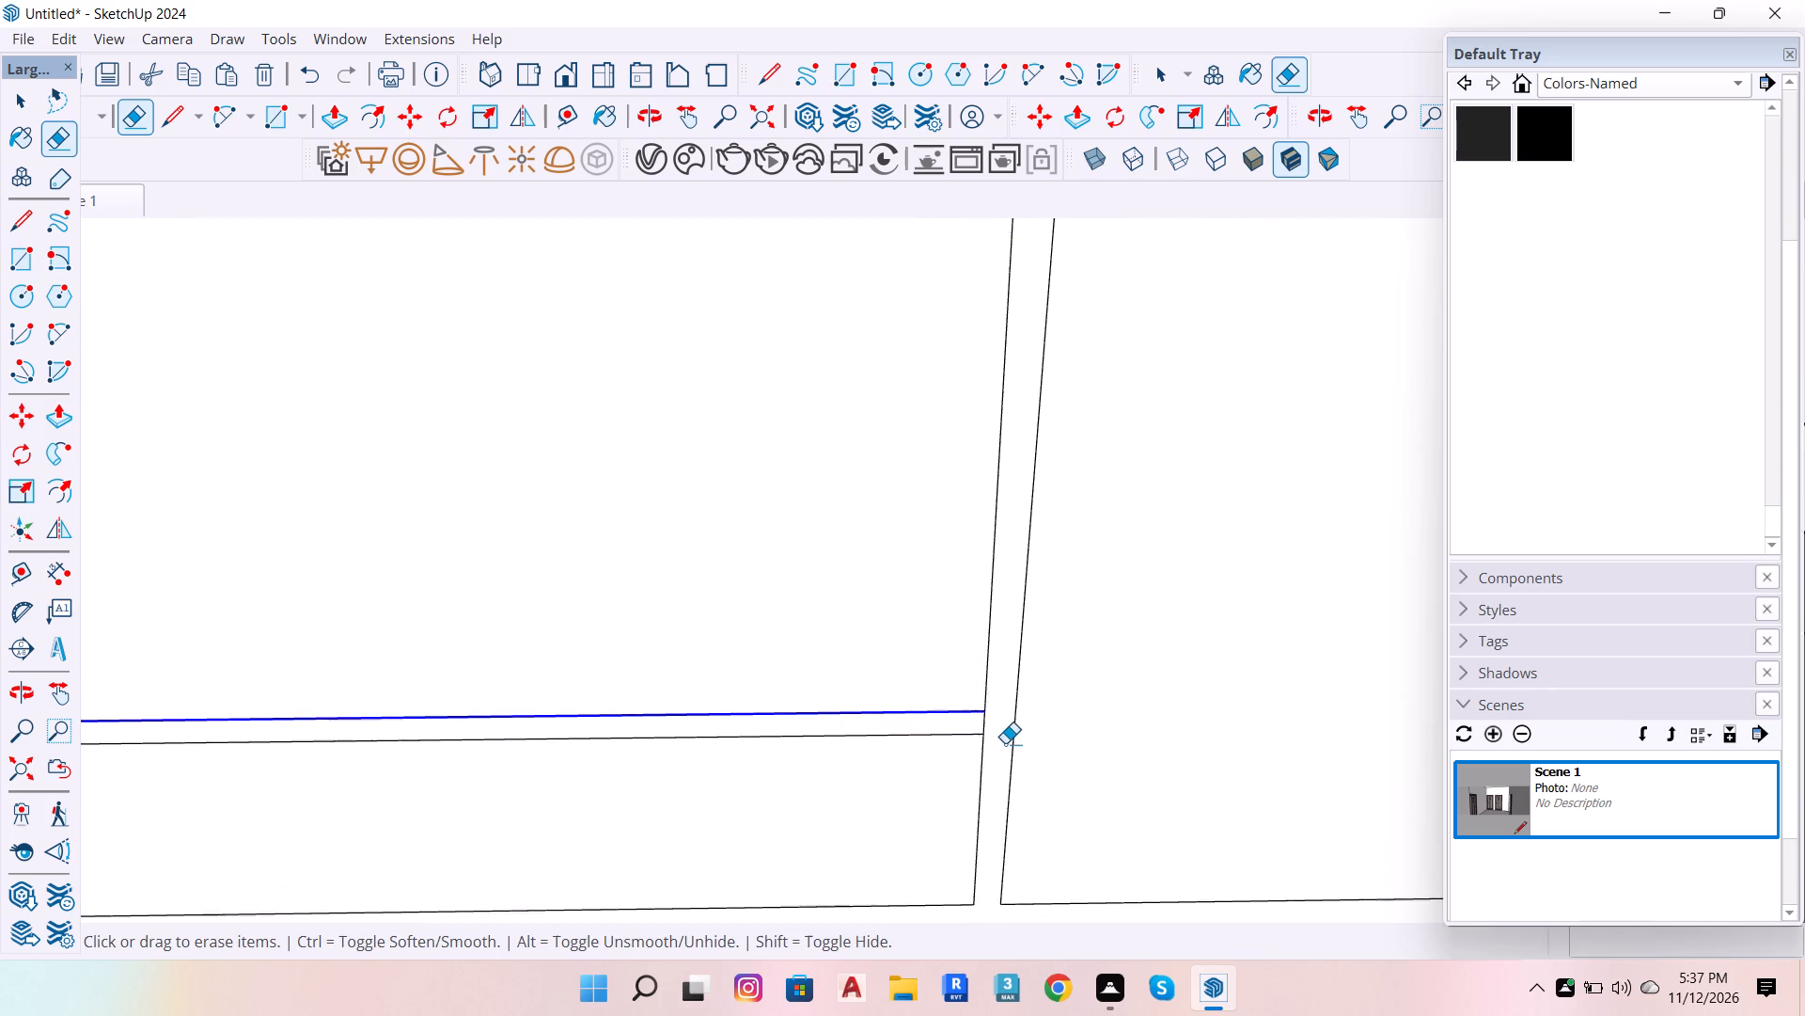
pyautogui.scroll(10, 1005, 743)
pyautogui.moveTo(970, 723); pyautogui.dragTo(967, 713)
pyautogui.scroll(-19, 1002, 708)
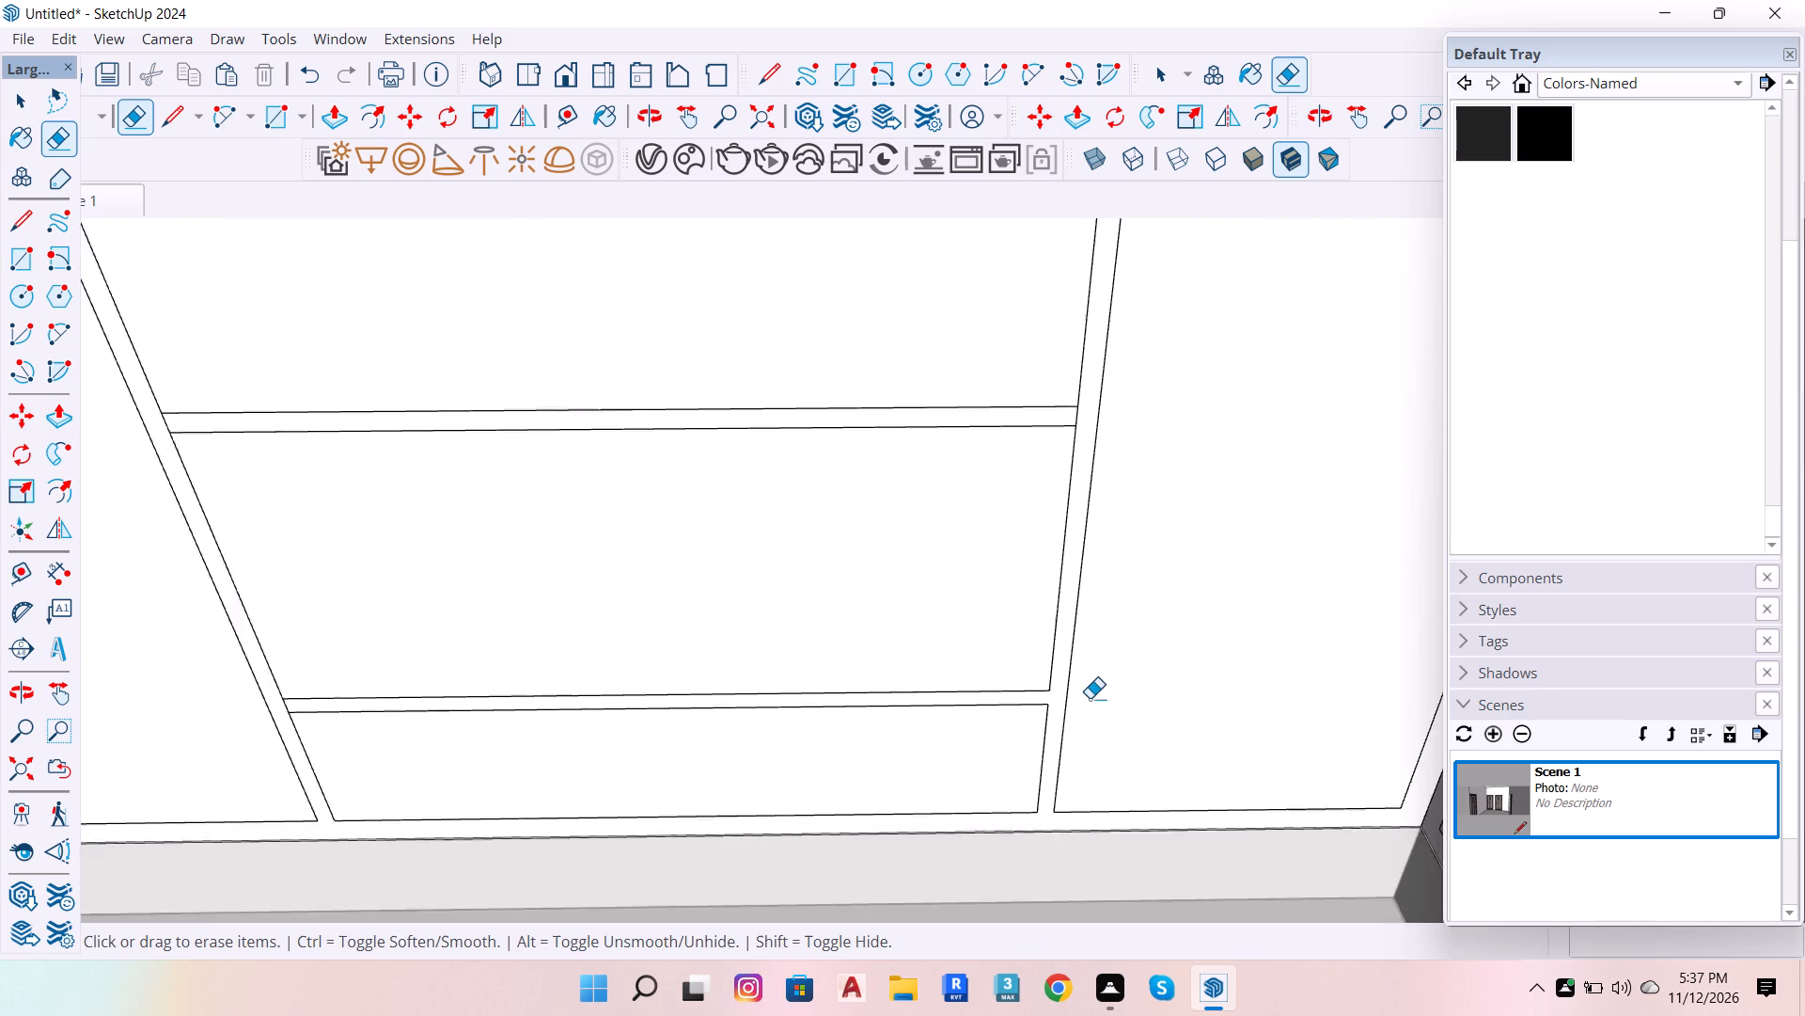
pyautogui.scroll(-3, 1090, 698)
pyautogui.scroll(5, 670, 731)
pyautogui.scroll(6, 447, 730)
pyautogui.click(527, 654)
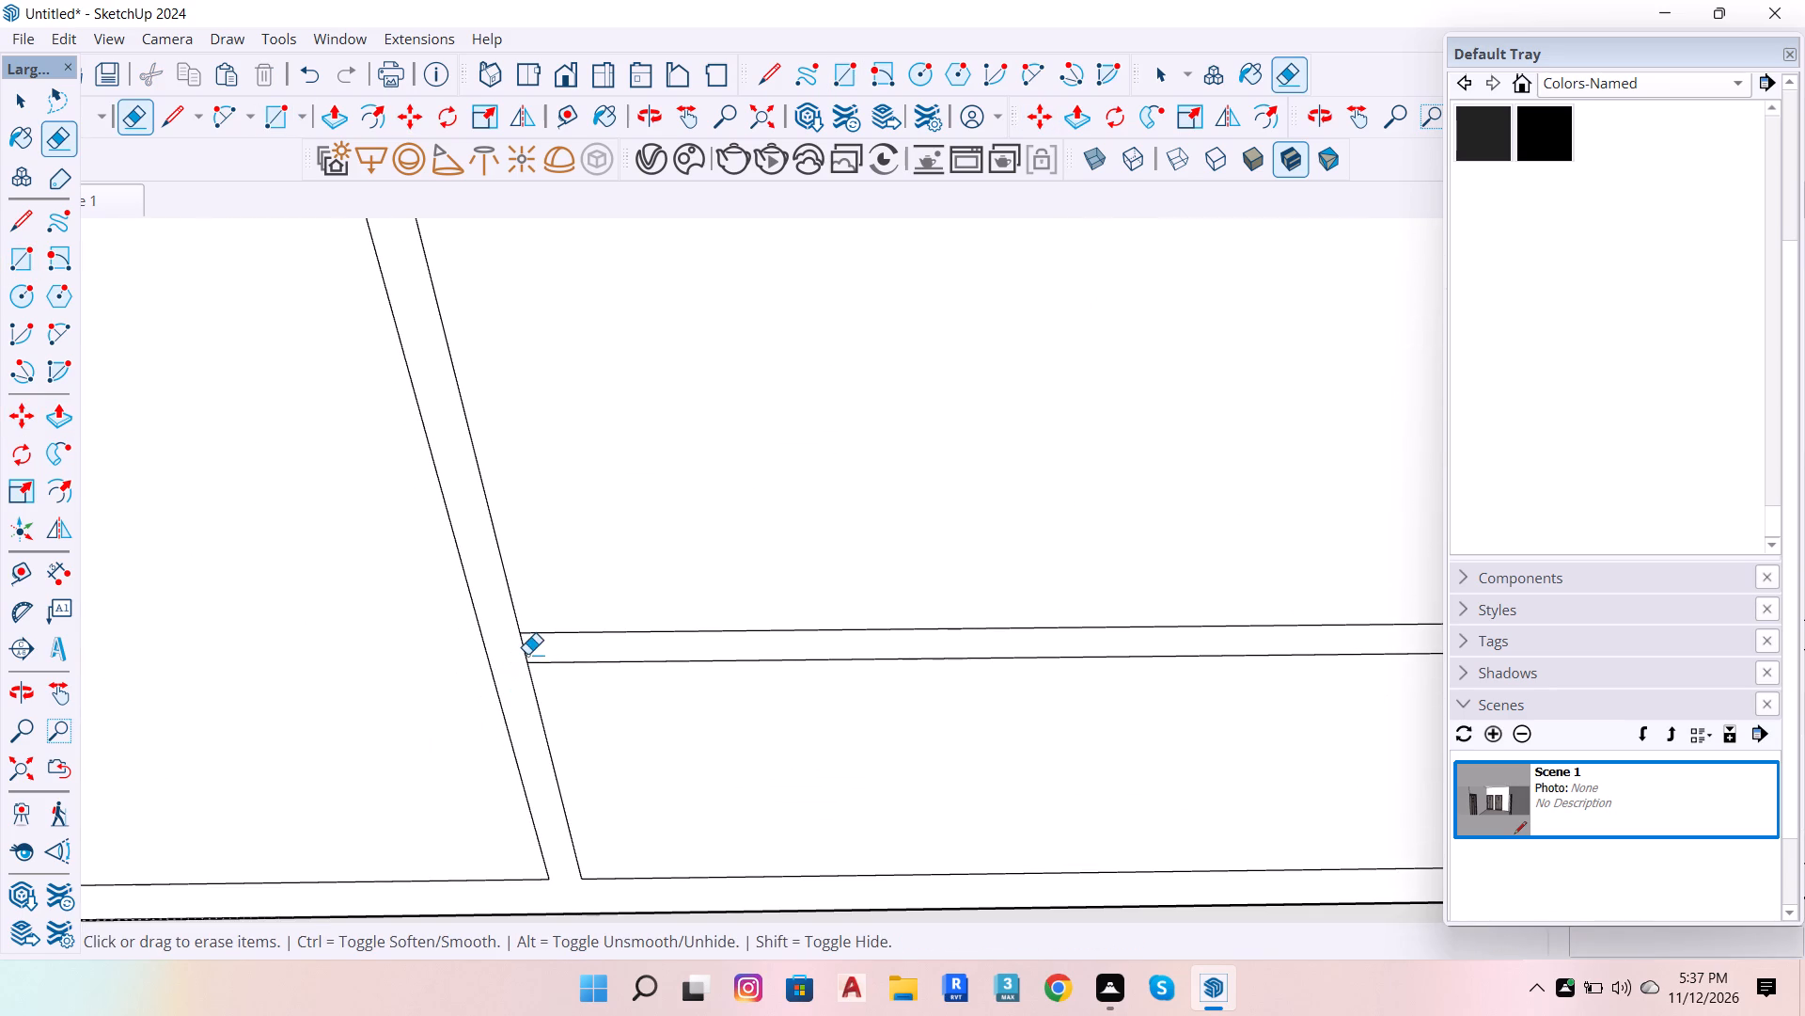
pyautogui.scroll(-12, 581, 715)
pyautogui.scroll(12, 524, 531)
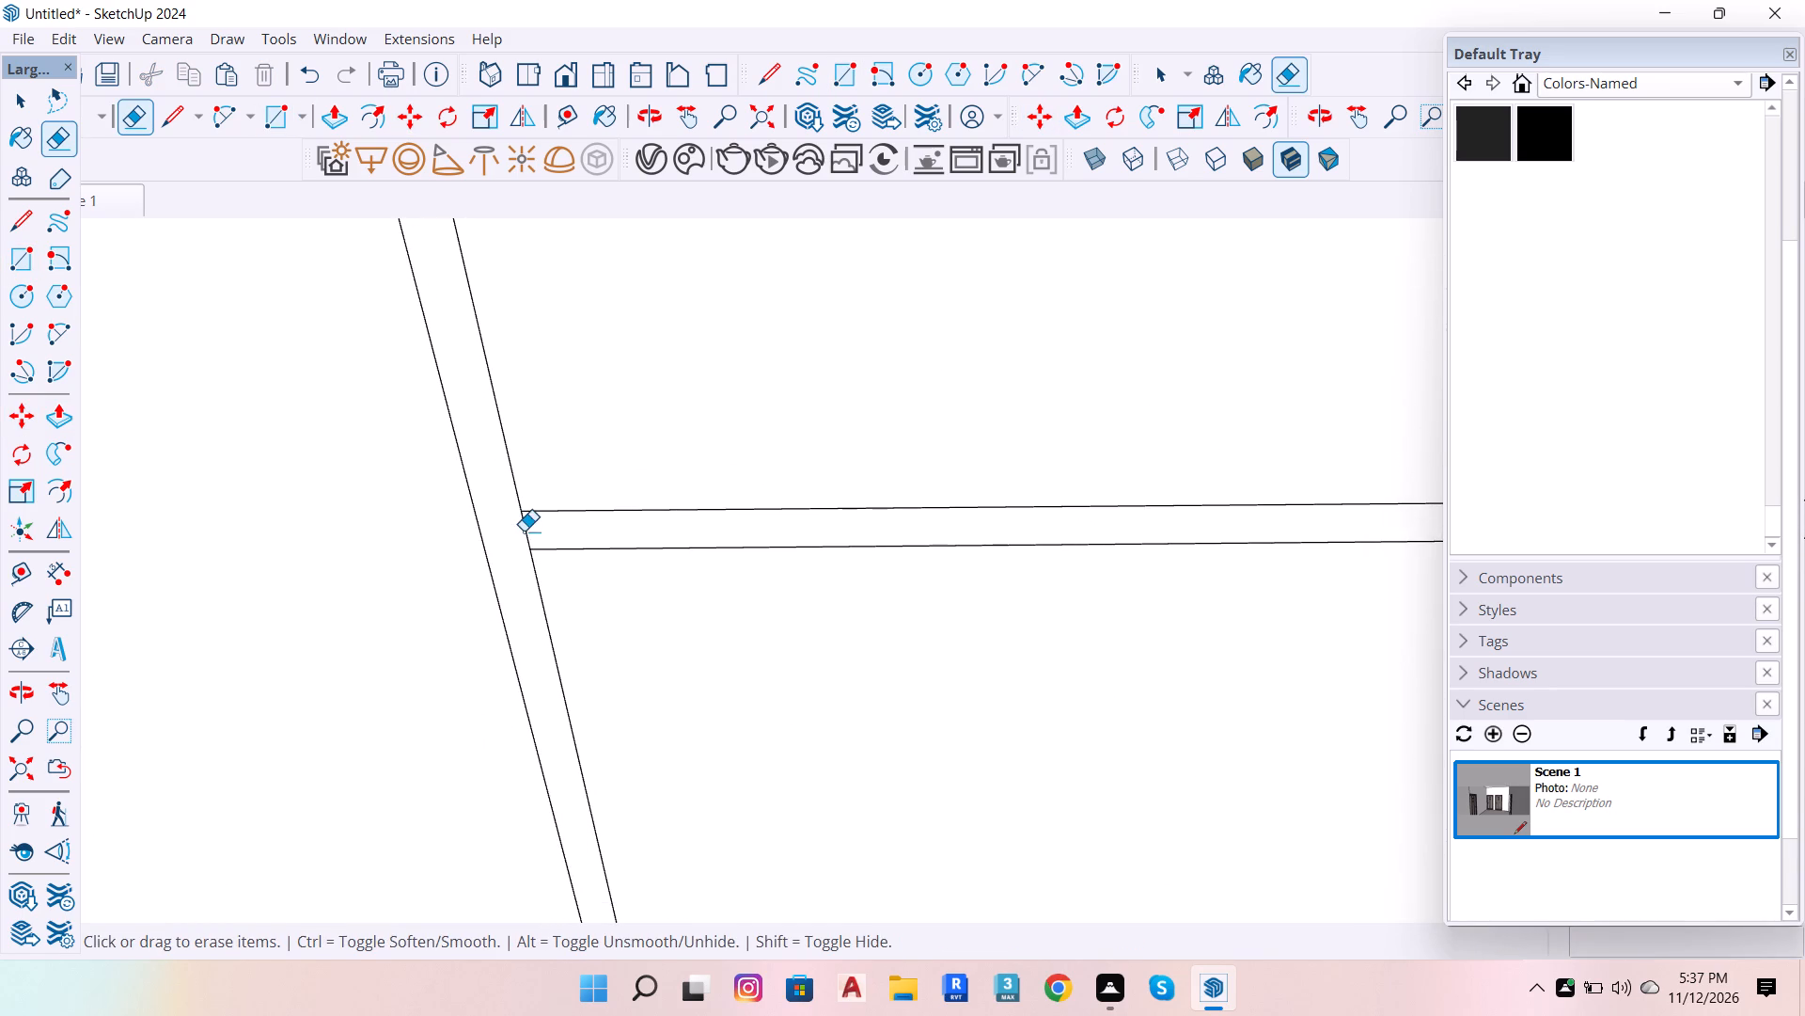
pyautogui.click(524, 531)
pyautogui.scroll(-14, 557, 560)
pyautogui.scroll(6, 1041, 575)
pyautogui.scroll(3, 1110, 607)
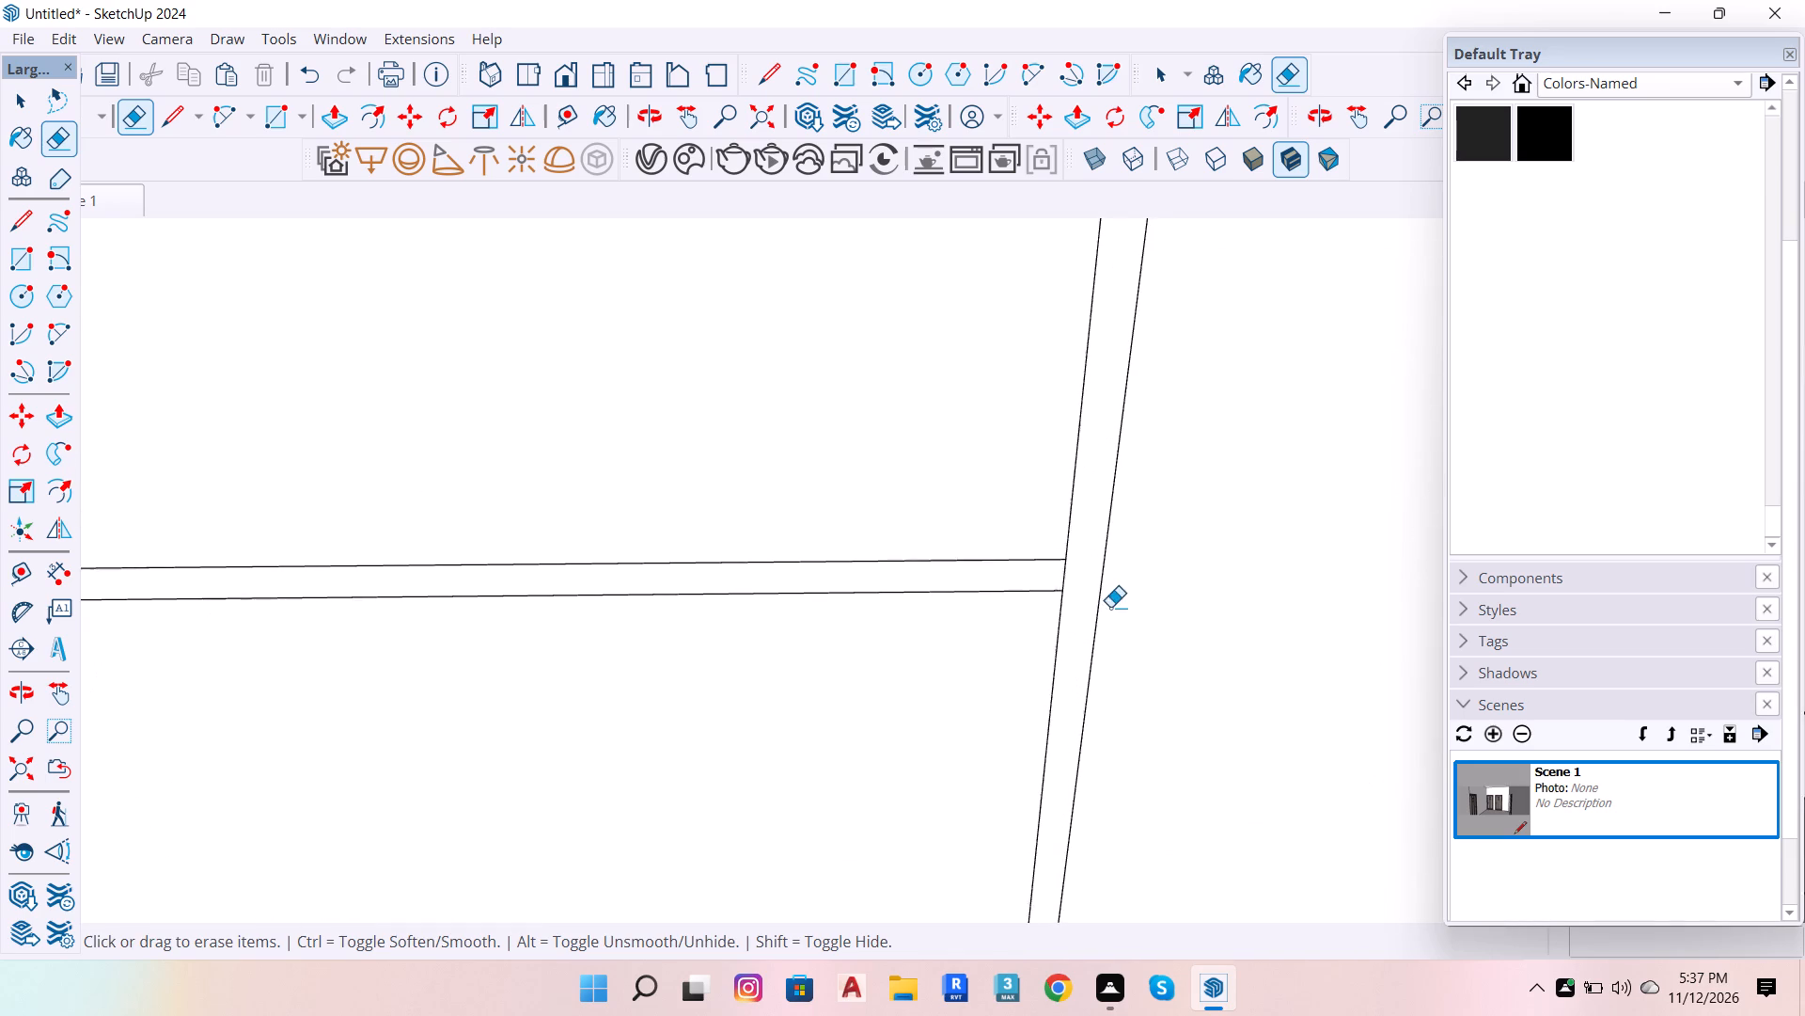
pyautogui.scroll(8, 1110, 607)
pyautogui.click(1038, 552)
pyautogui.scroll(-10, 1012, 563)
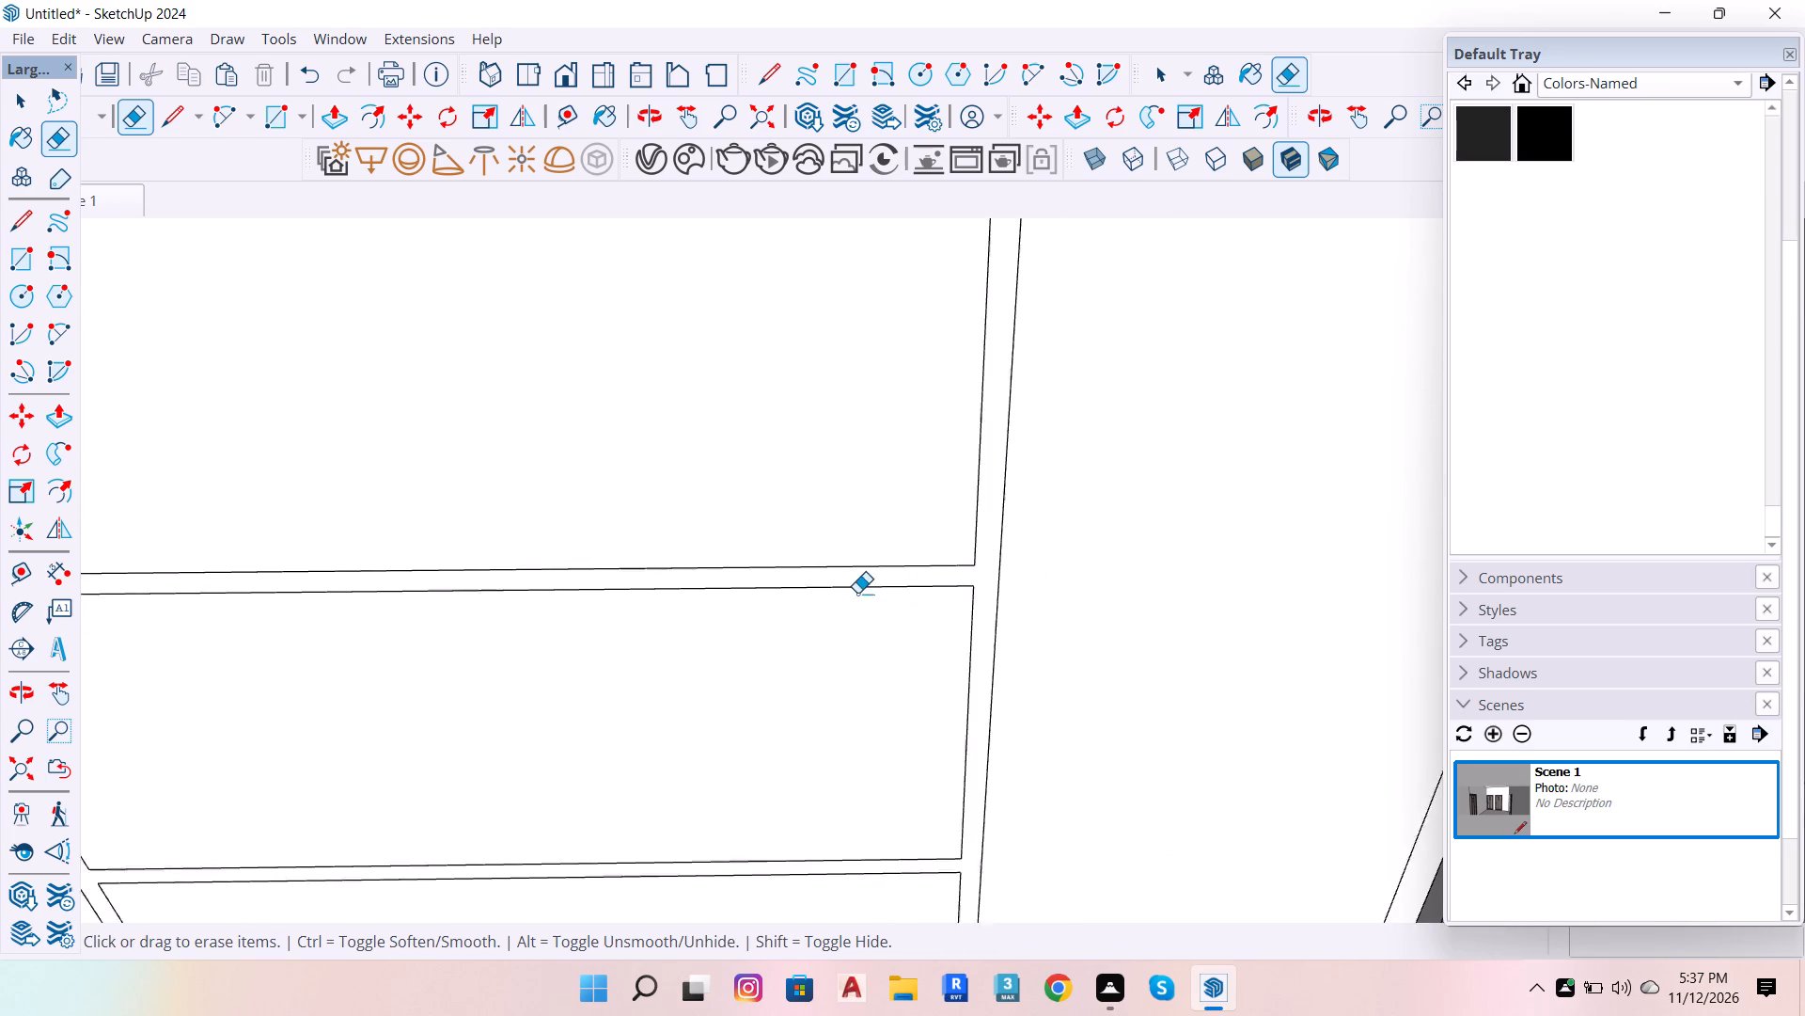
pyautogui.scroll(-15, 857, 593)
pyautogui.scroll(6, 1085, 691)
pyautogui.scroll(-8, 1085, 650)
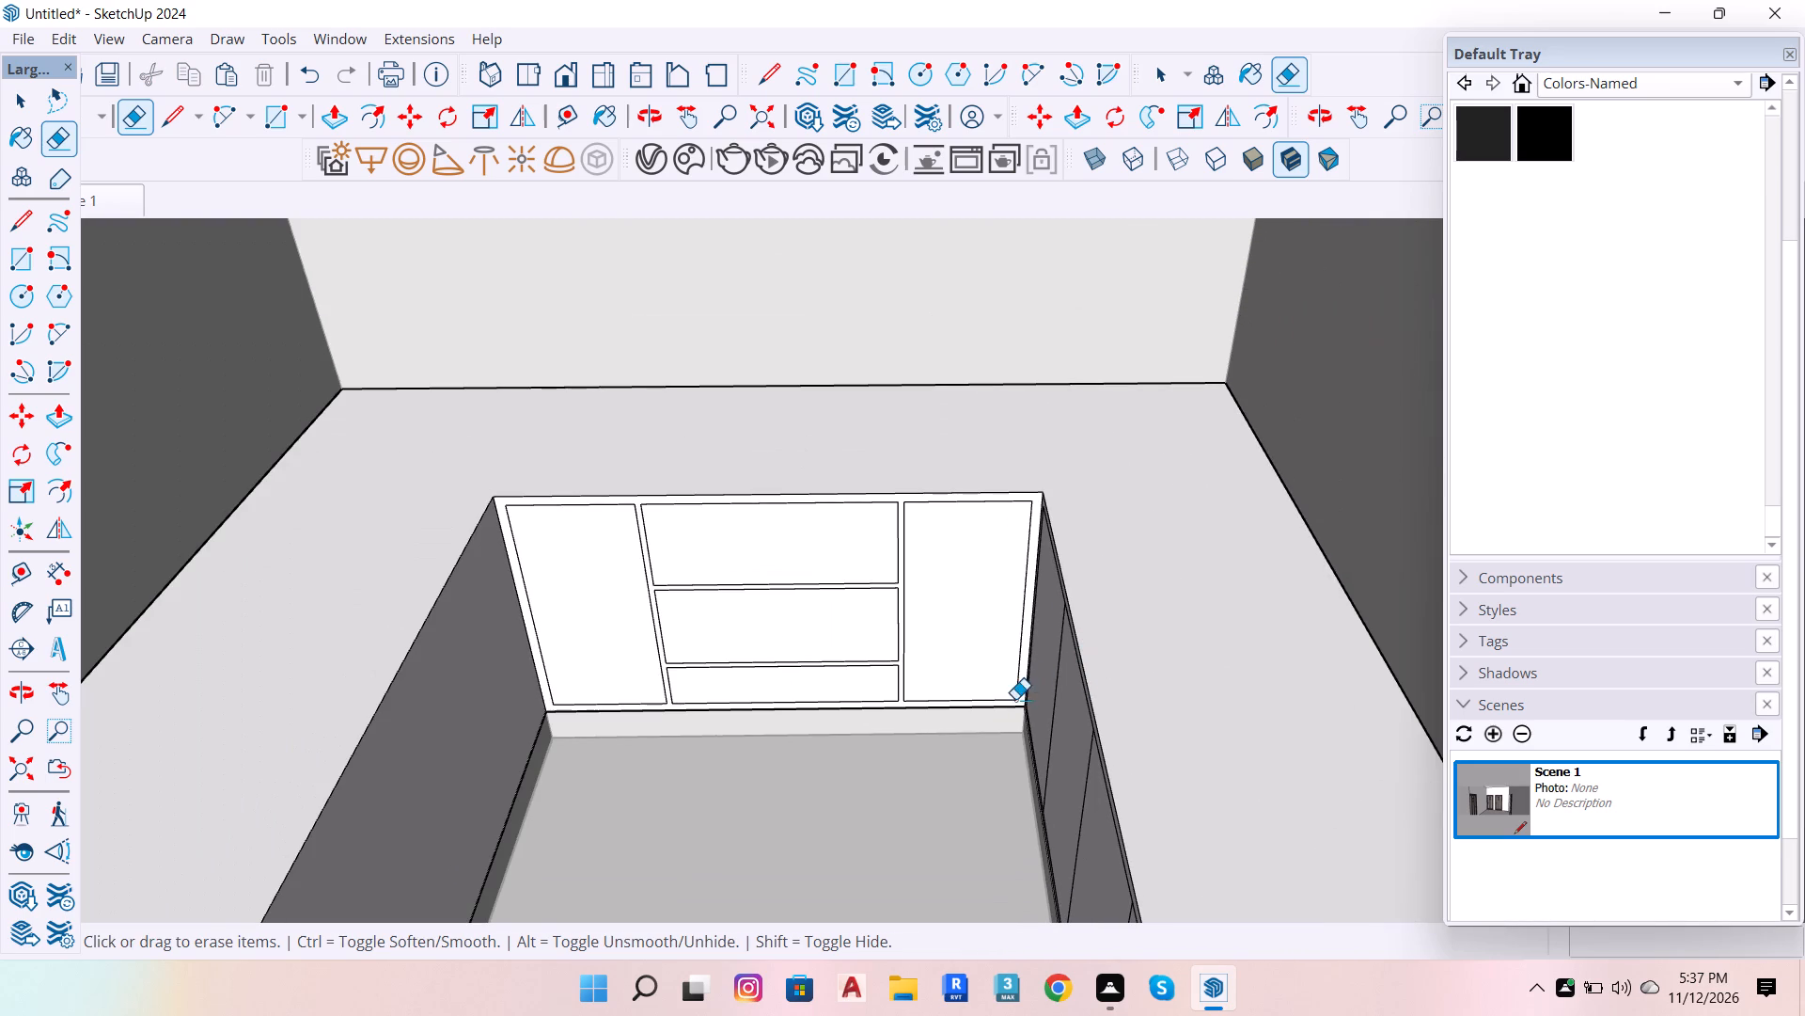
pyautogui.press('space')
pyautogui.scroll(4, 922, 646)
pyautogui.scroll(-6, 661, 484)
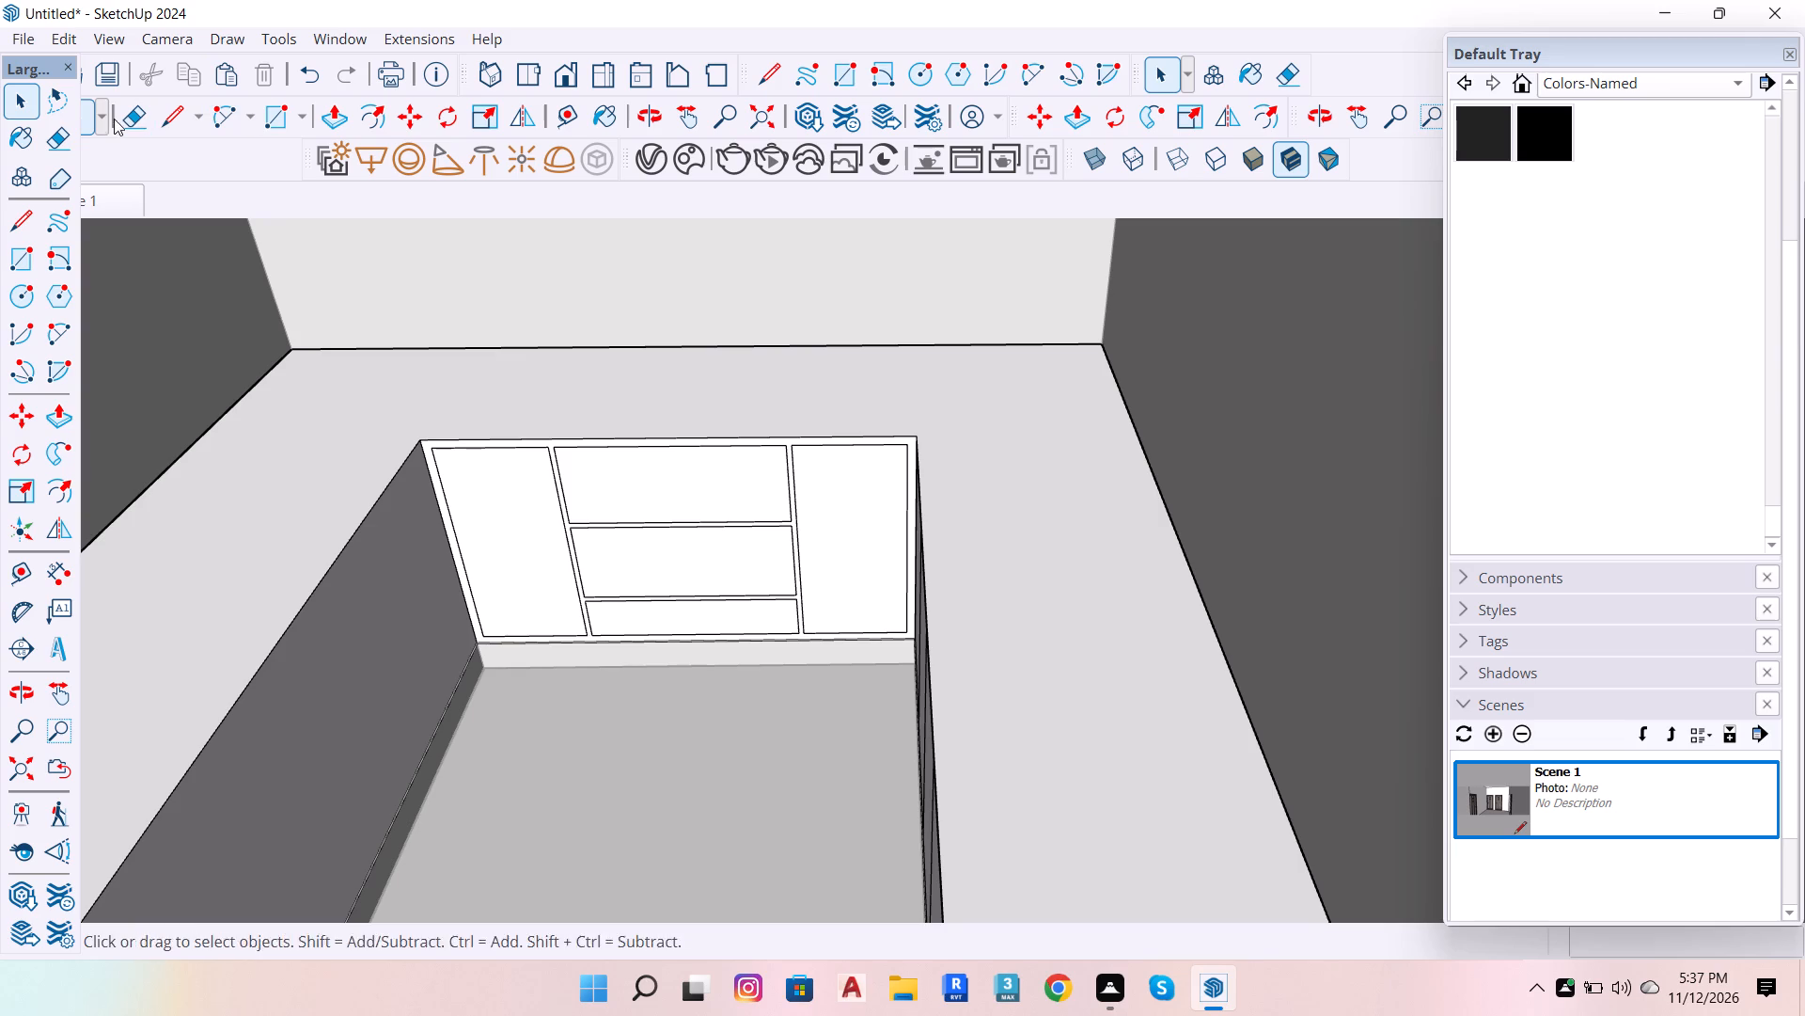
# Push/Pull the end face of the counter arm along the inner wall until it aligns with the opposite arm's end.
pyautogui.click(659, 118)
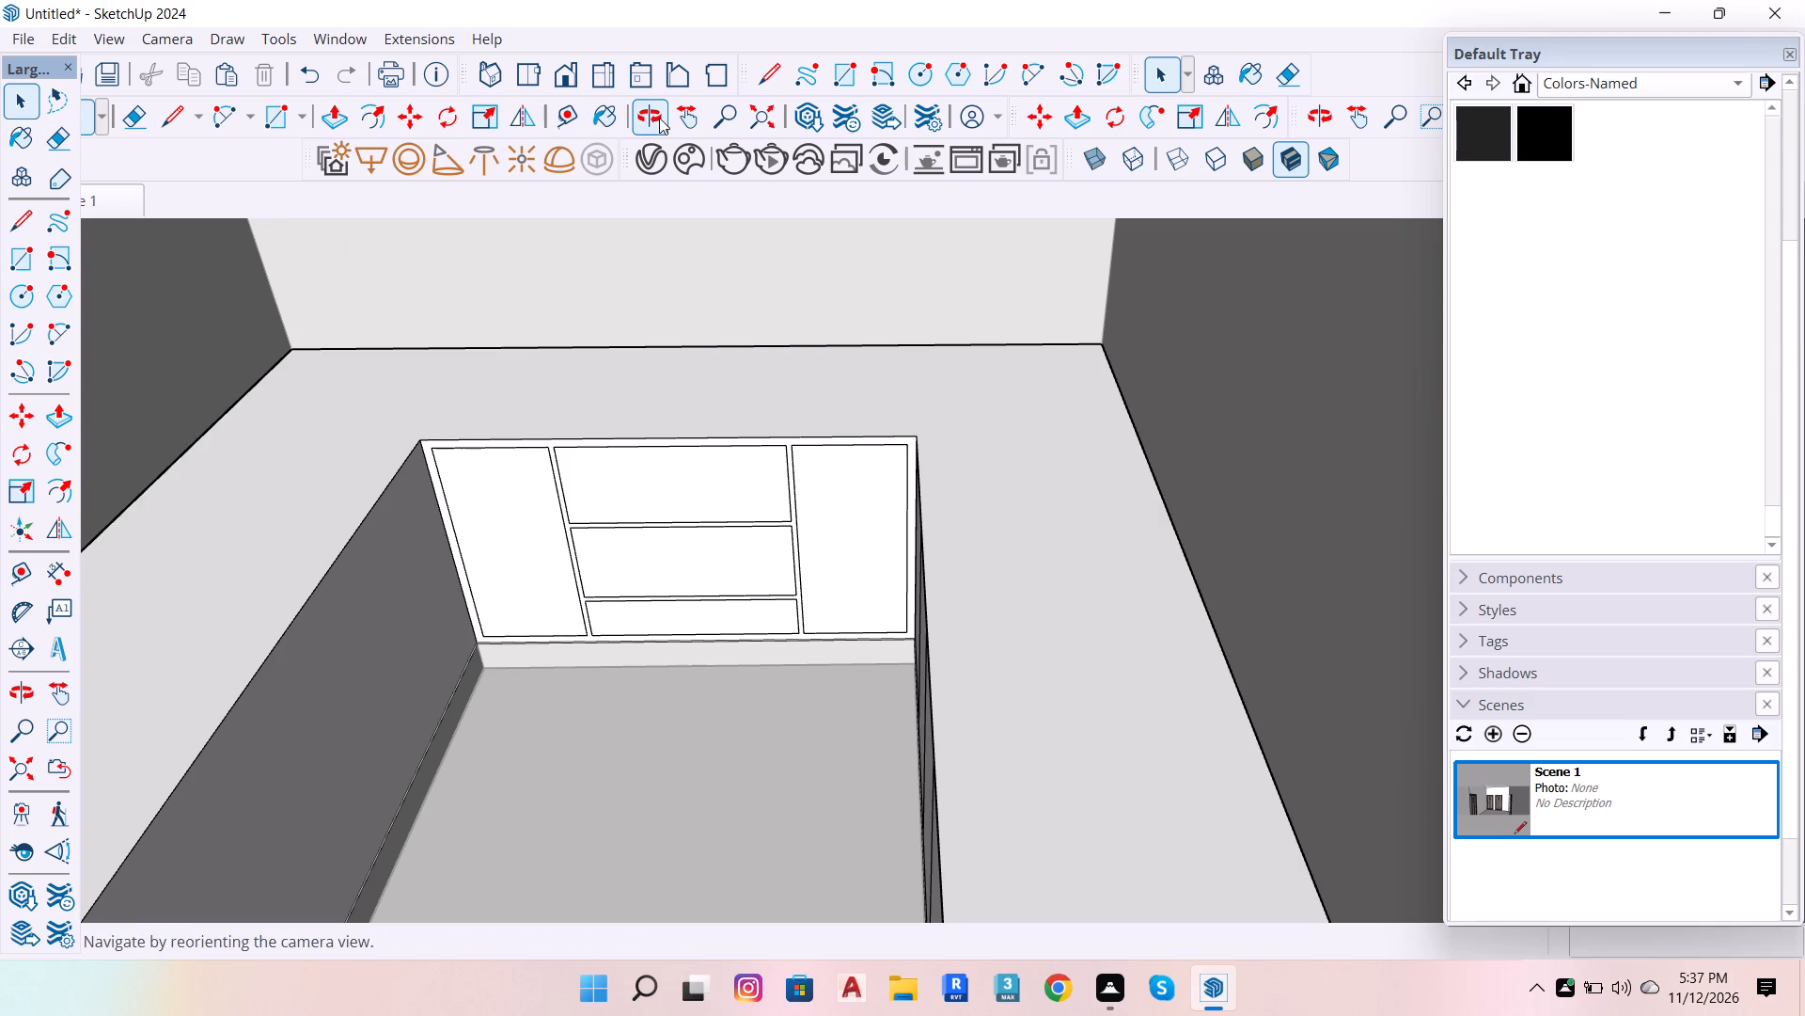
pyautogui.moveTo(863, 477); pyautogui.dragTo(578, 490)
pyautogui.scroll(-19, 1100, 456)
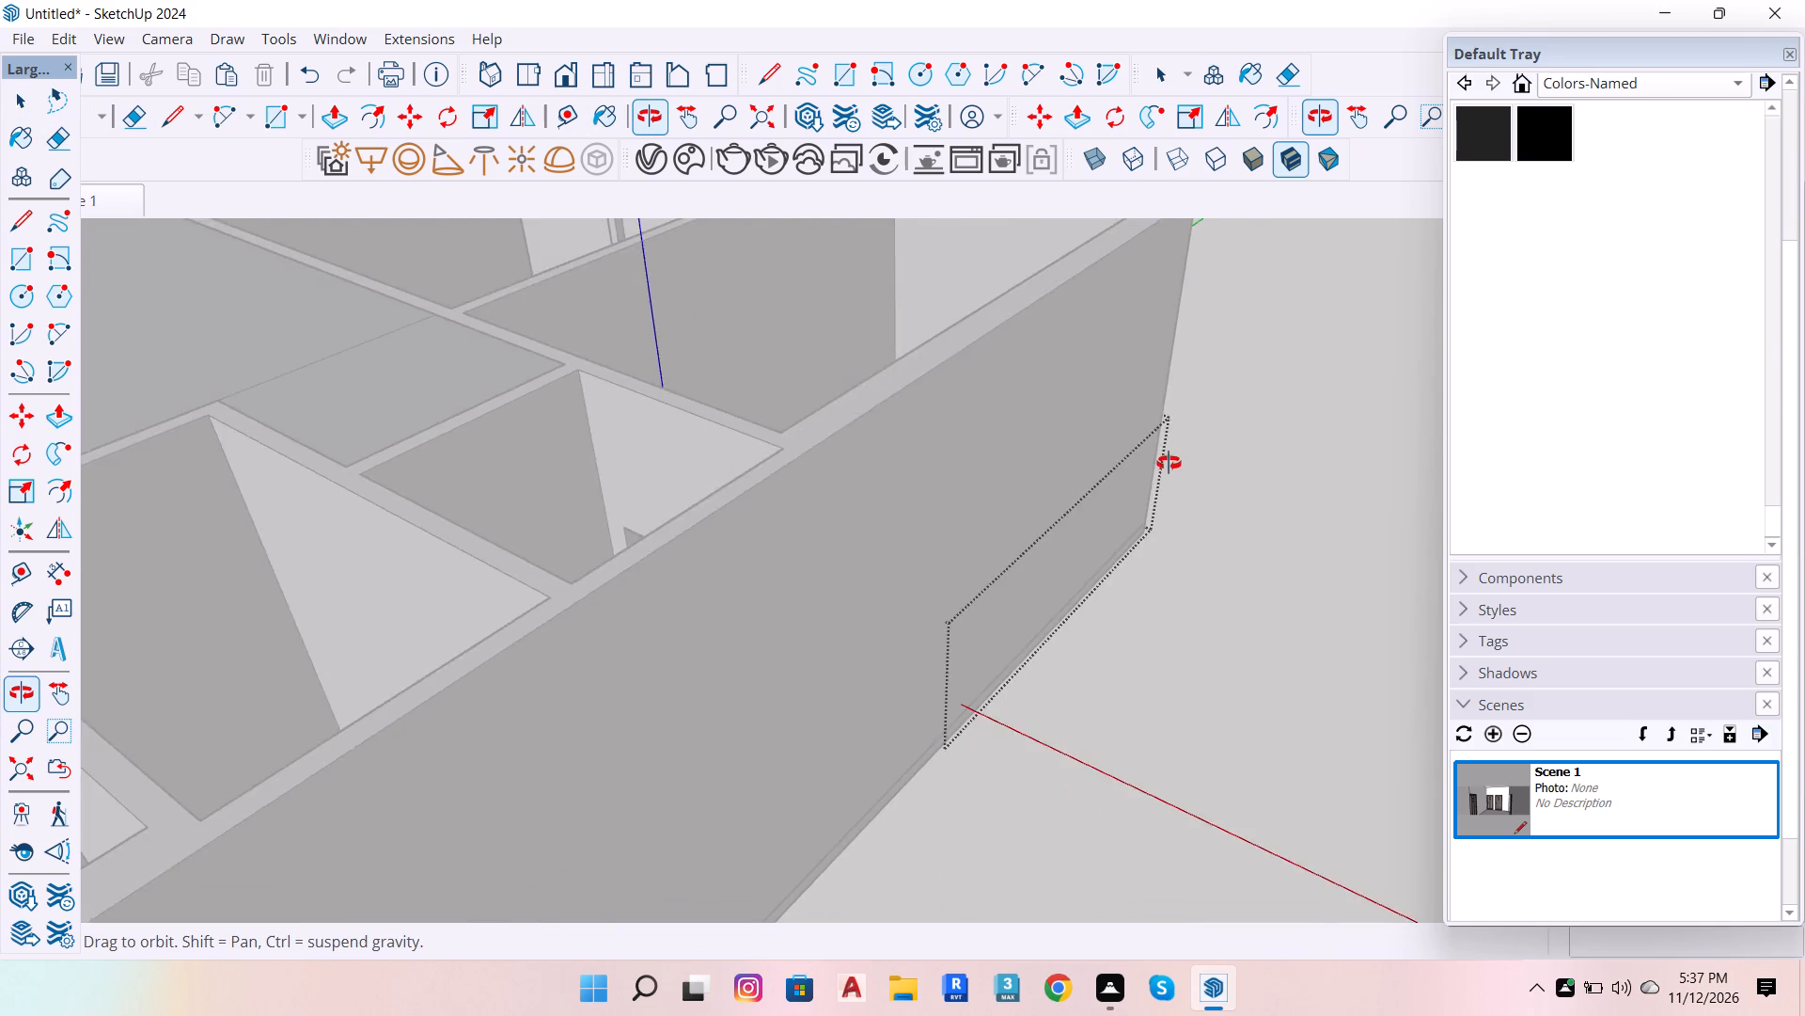
pyautogui.scroll(-4, 1169, 463)
pyautogui.moveTo(982, 256); pyautogui.dragTo(601, 423)
pyautogui.scroll(7, 987, 415)
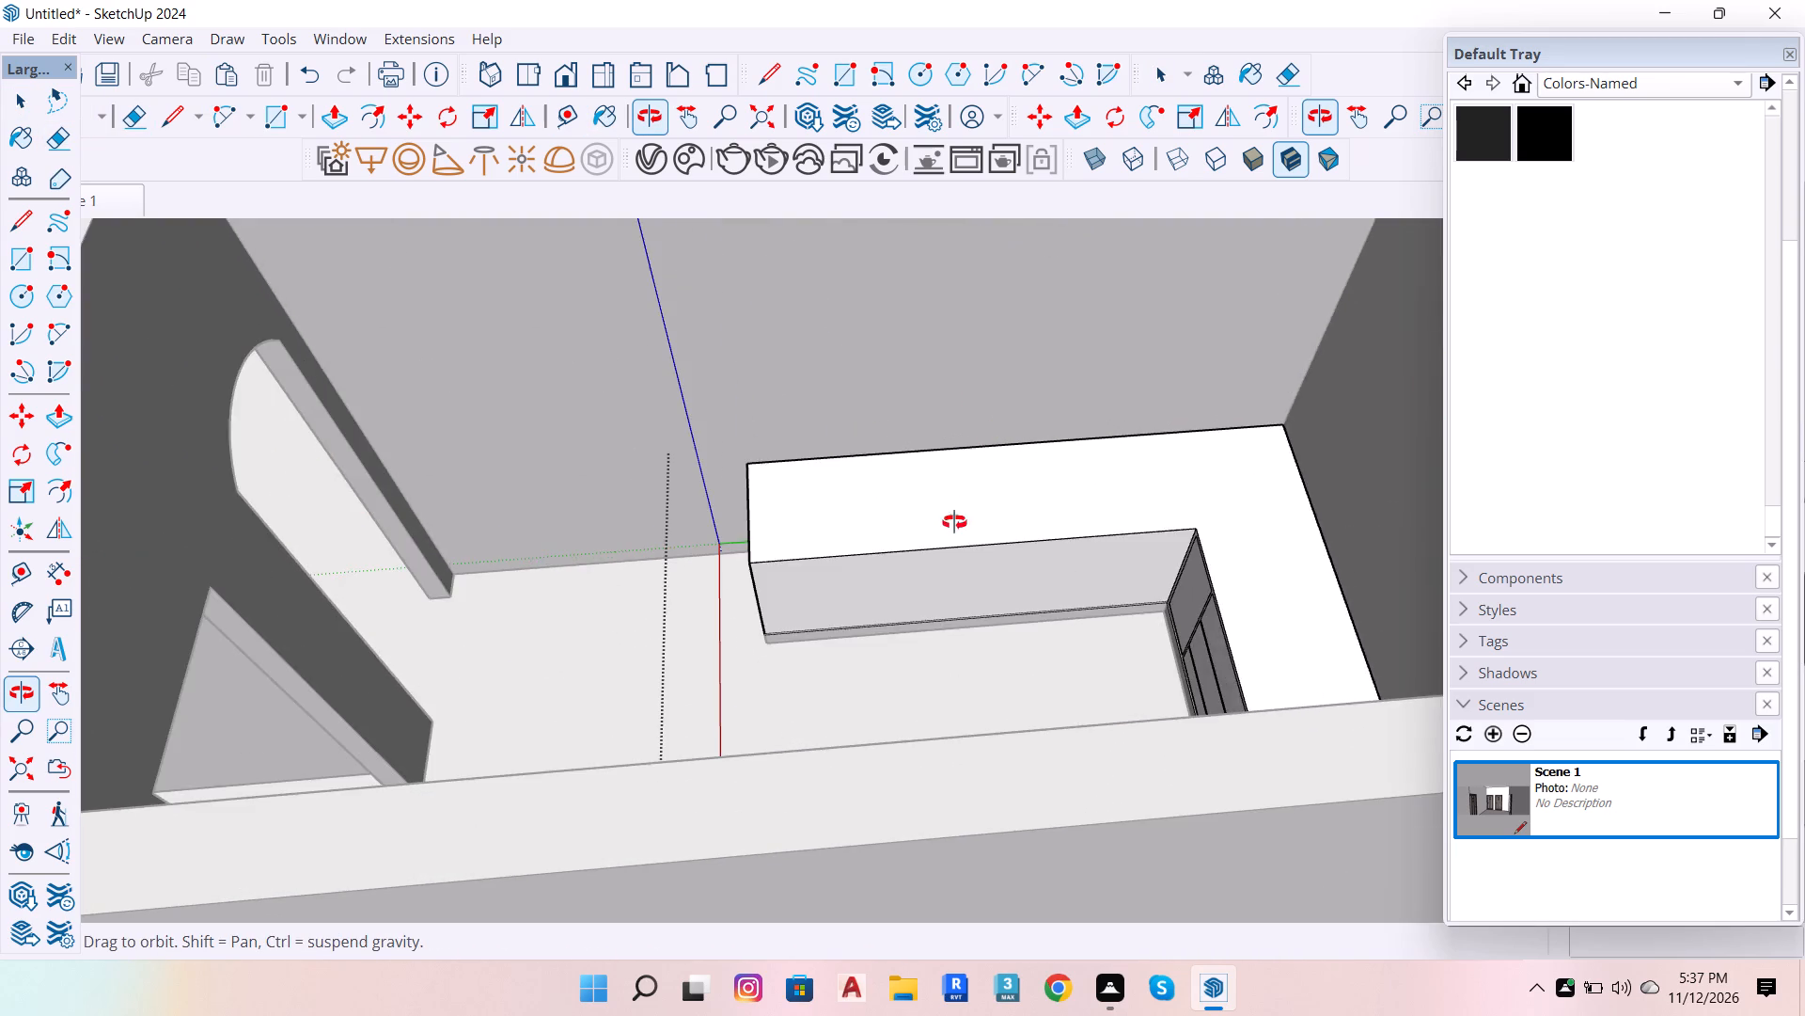
pyautogui.scroll(-4, 940, 575)
pyautogui.moveTo(946, 582); pyautogui.dragTo(871, 712)
pyautogui.press('space')
pyautogui.scroll(4, 812, 562)
pyautogui.scroll(-6, 870, 550)
pyautogui.press('o')
pyautogui.moveTo(852, 548); pyautogui.dragTo(1057, 548)
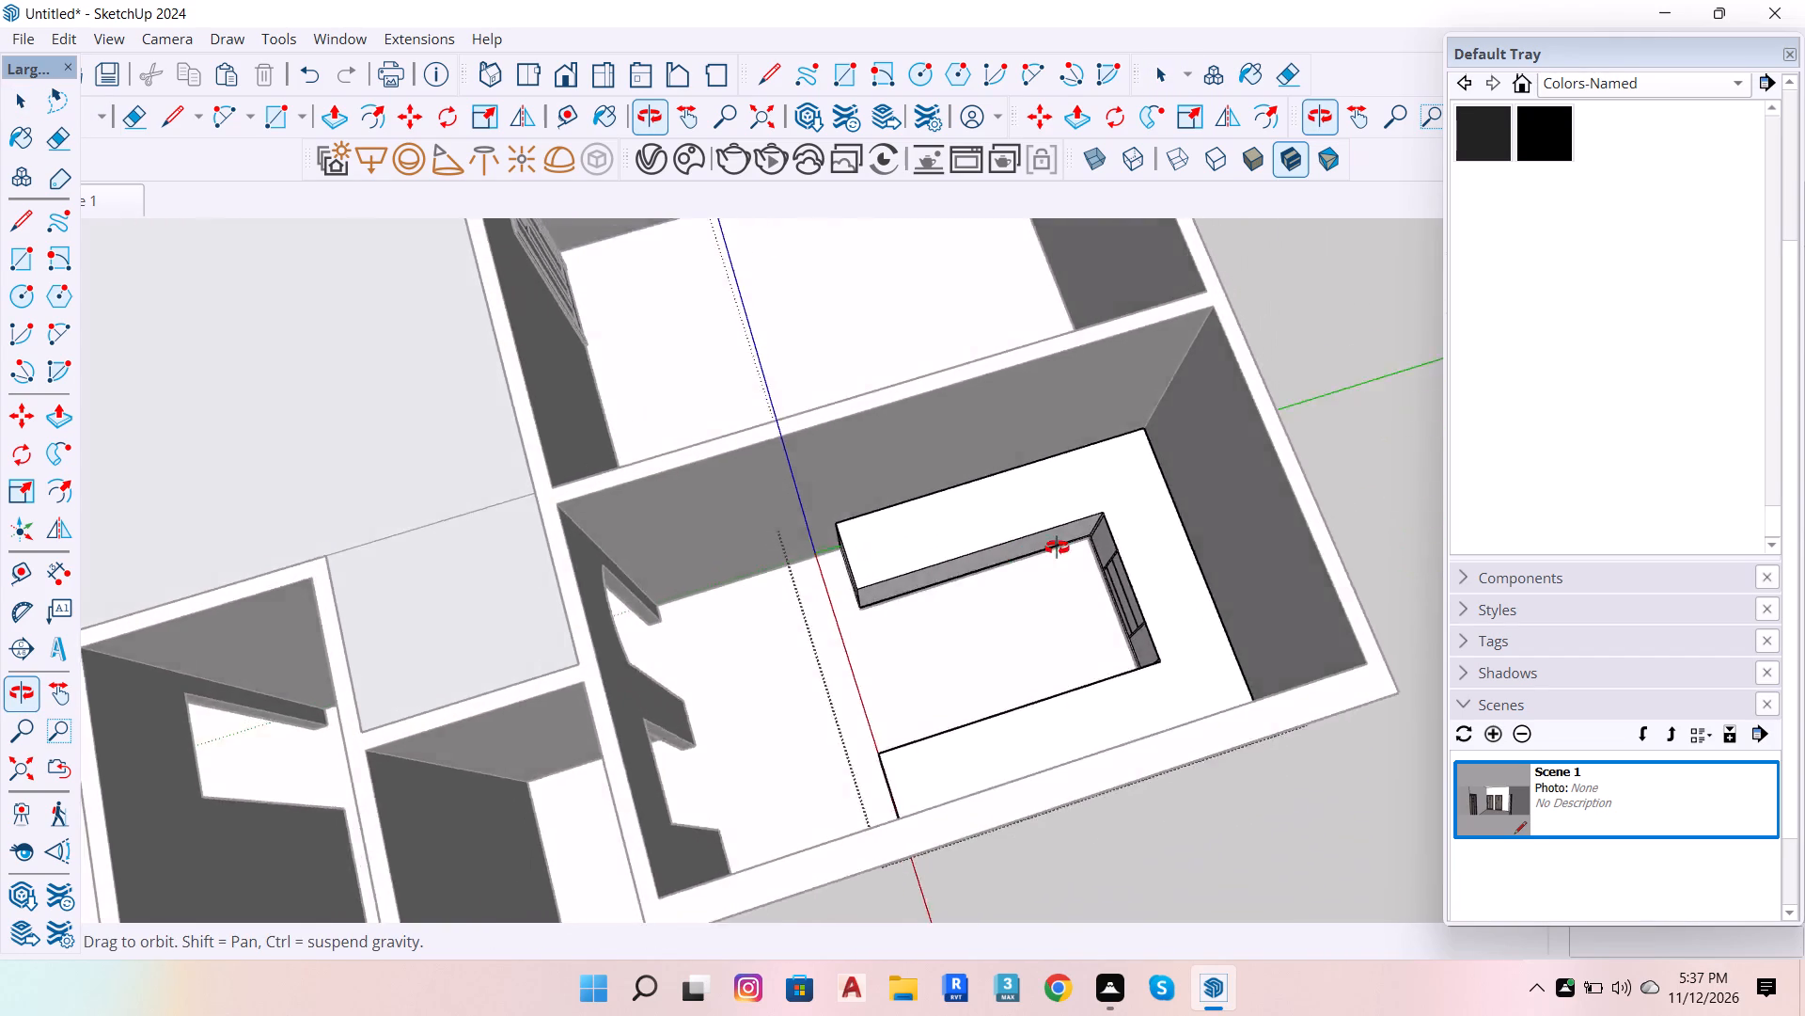
pyautogui.moveTo(1057, 548); pyautogui.dragTo(1081, 530)
pyautogui.scroll(7, 823, 595)
pyautogui.press('space')
pyautogui.click(883, 564)
pyautogui.click(892, 564)
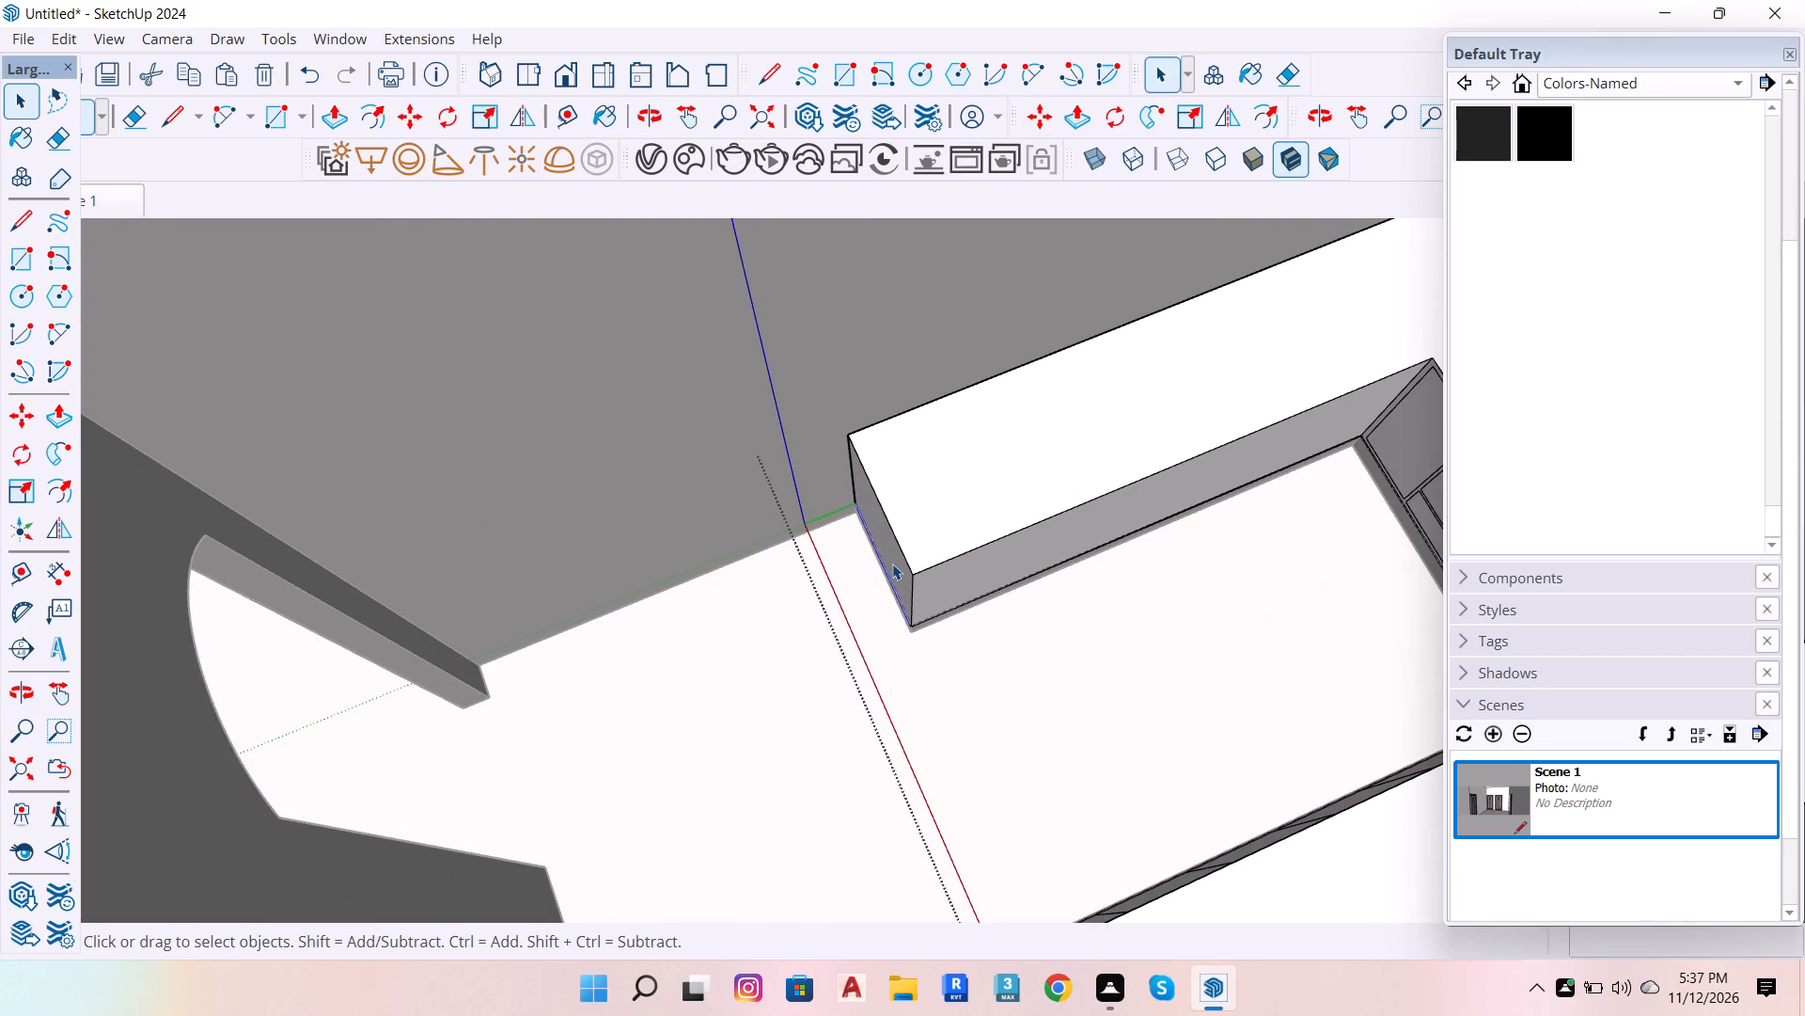
pyautogui.doubleClick(892, 564)
pyautogui.click(892, 564)
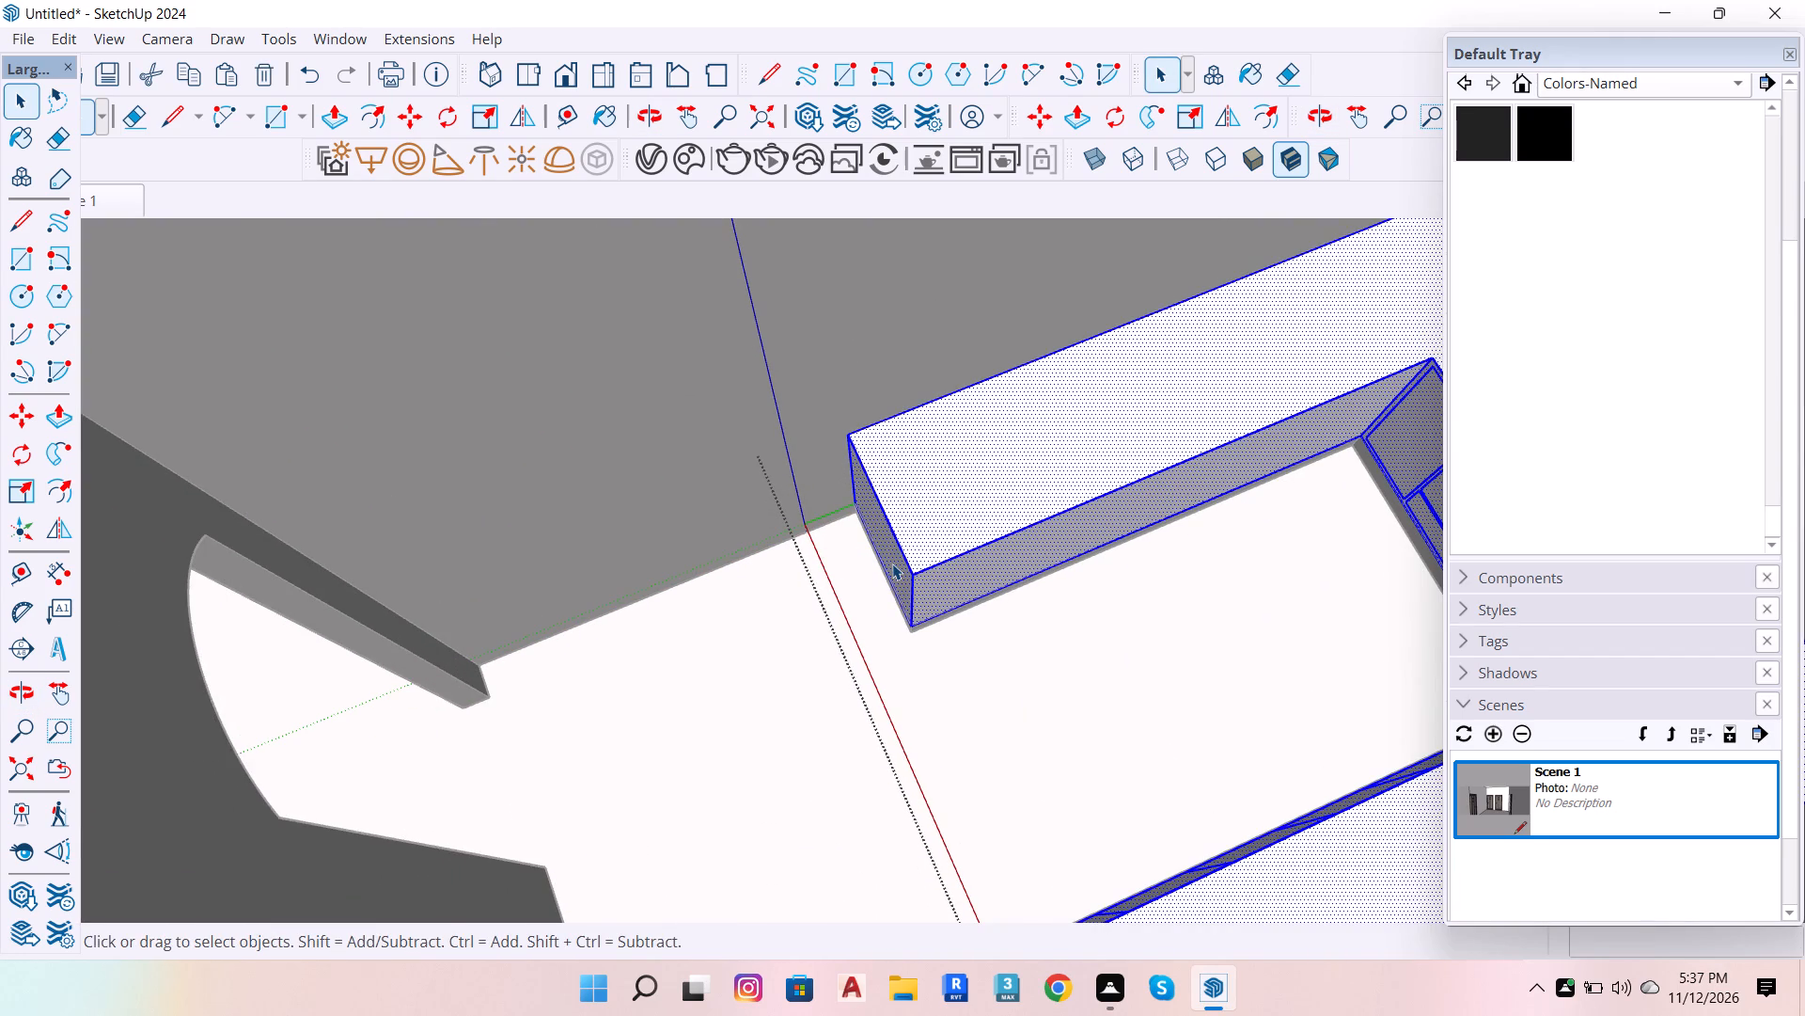
pyautogui.scroll(-3, 901, 555)
pyautogui.click(901, 555)
pyautogui.click(896, 566)
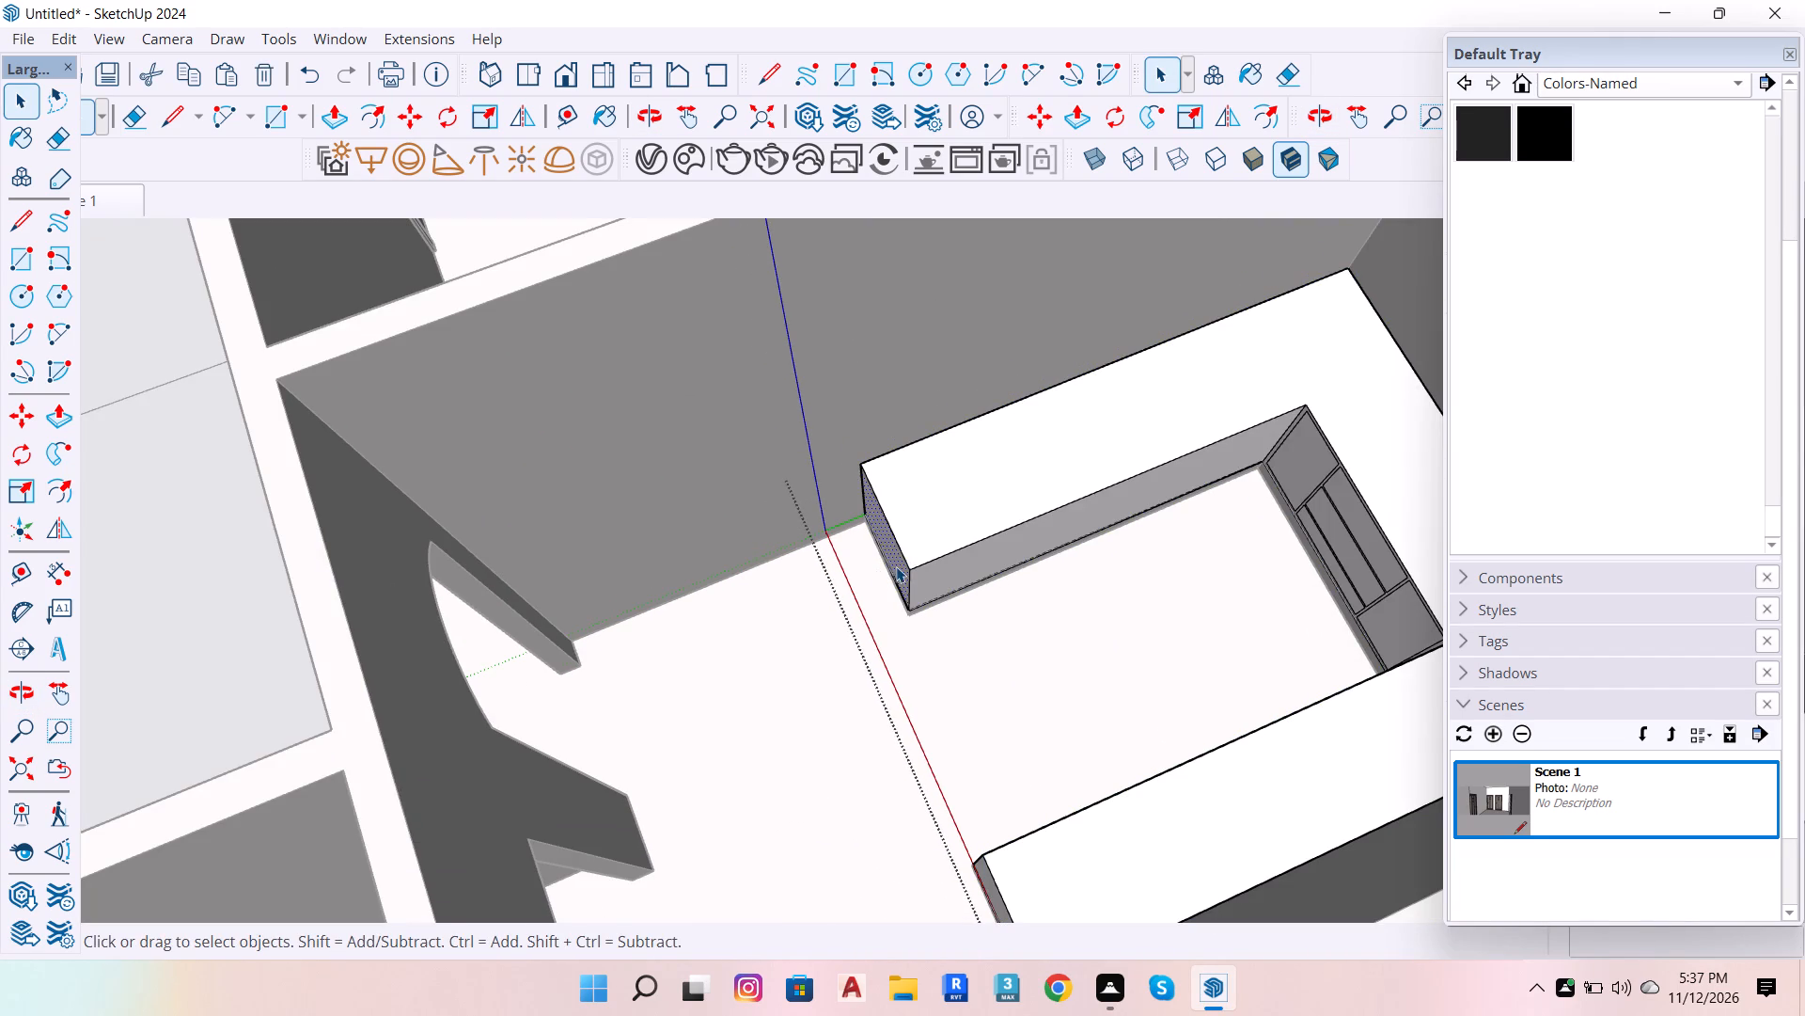
pyautogui.scroll(5, 896, 566)
pyautogui.press('p')
pyautogui.click(896, 566)
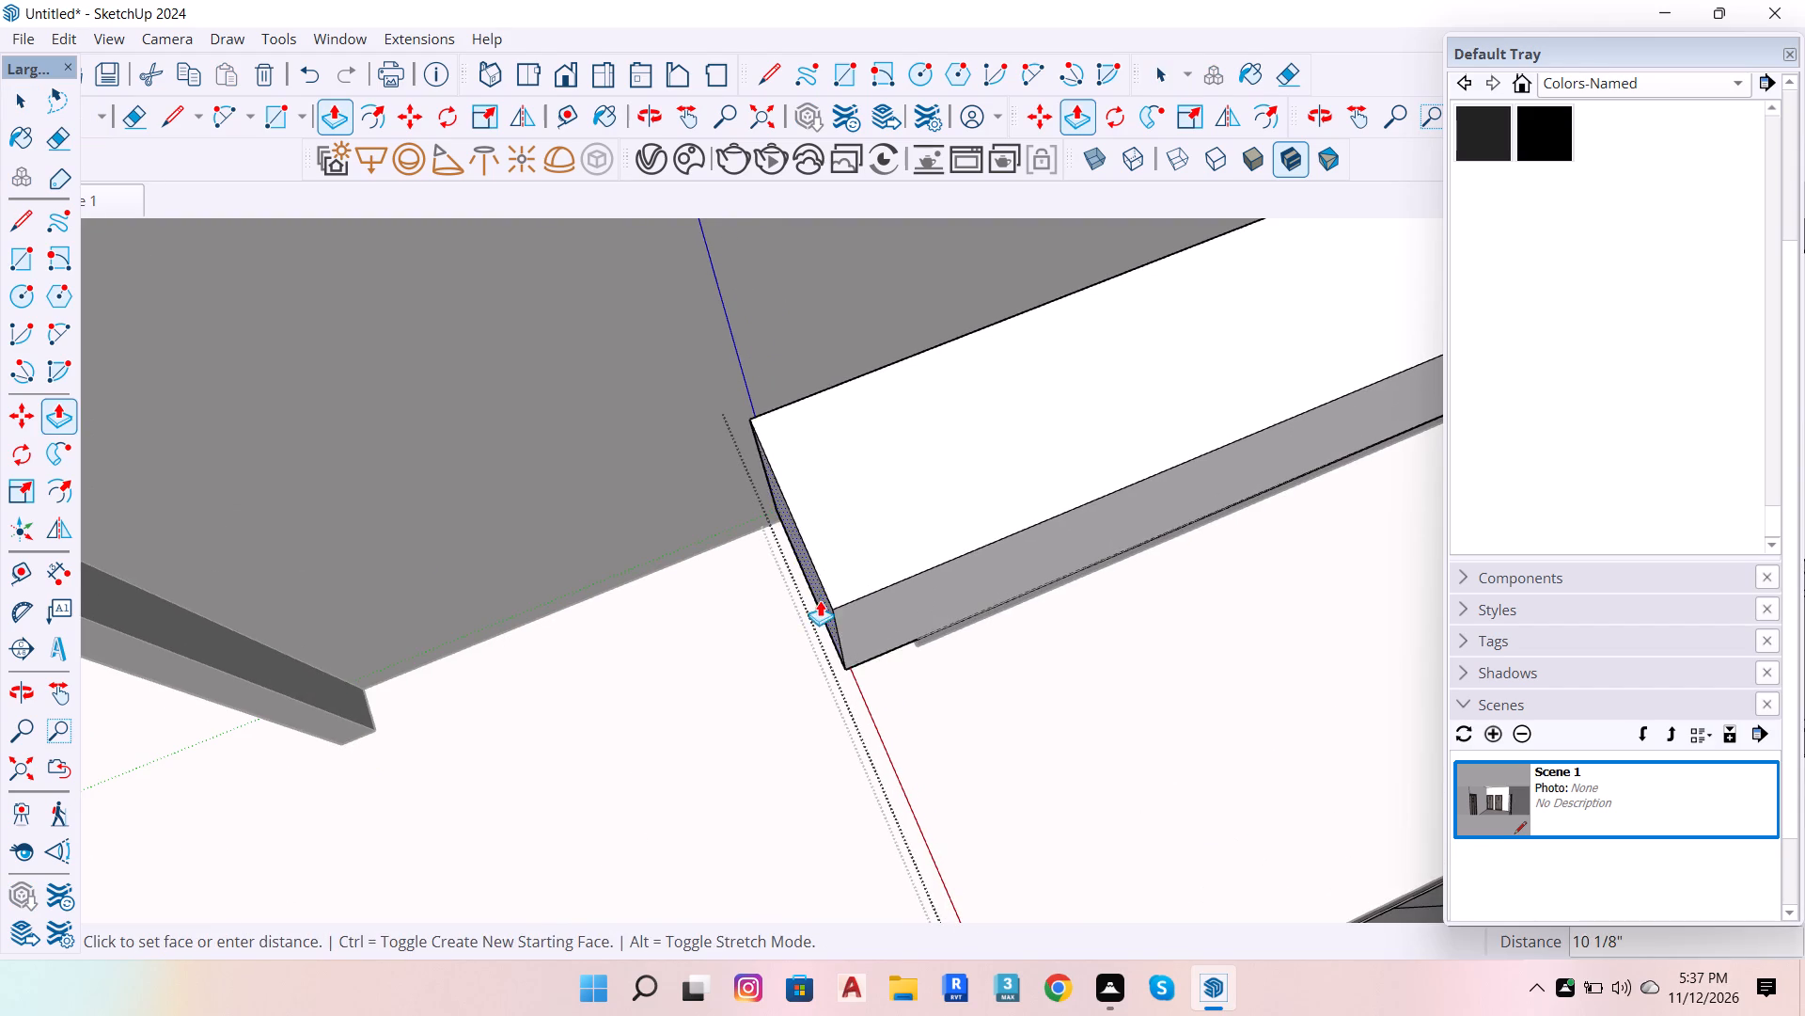
pyautogui.scroll(-14, 820, 600)
pyautogui.scroll(6, 887, 713)
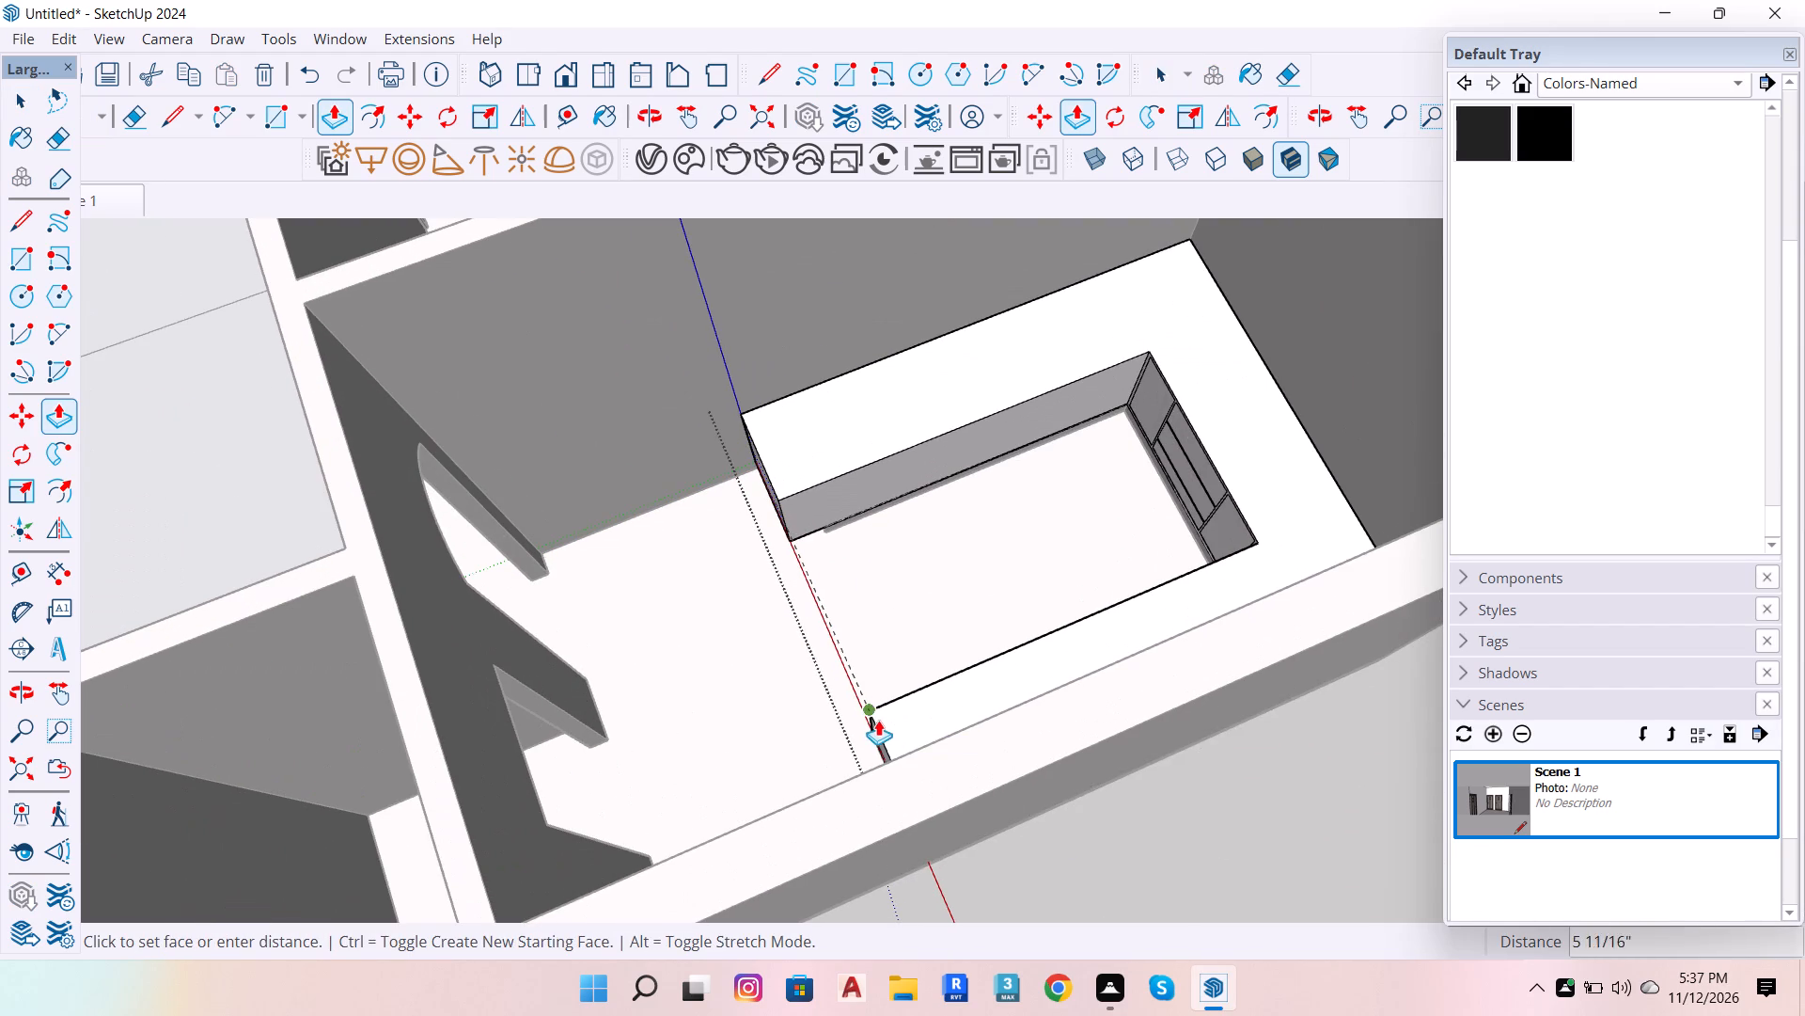
pyautogui.click(872, 718)
# Push/Pull the recessed plinth's end face beneath the same arm until it is flush with the counter's end.
pyautogui.scroll(13, 686, 576)
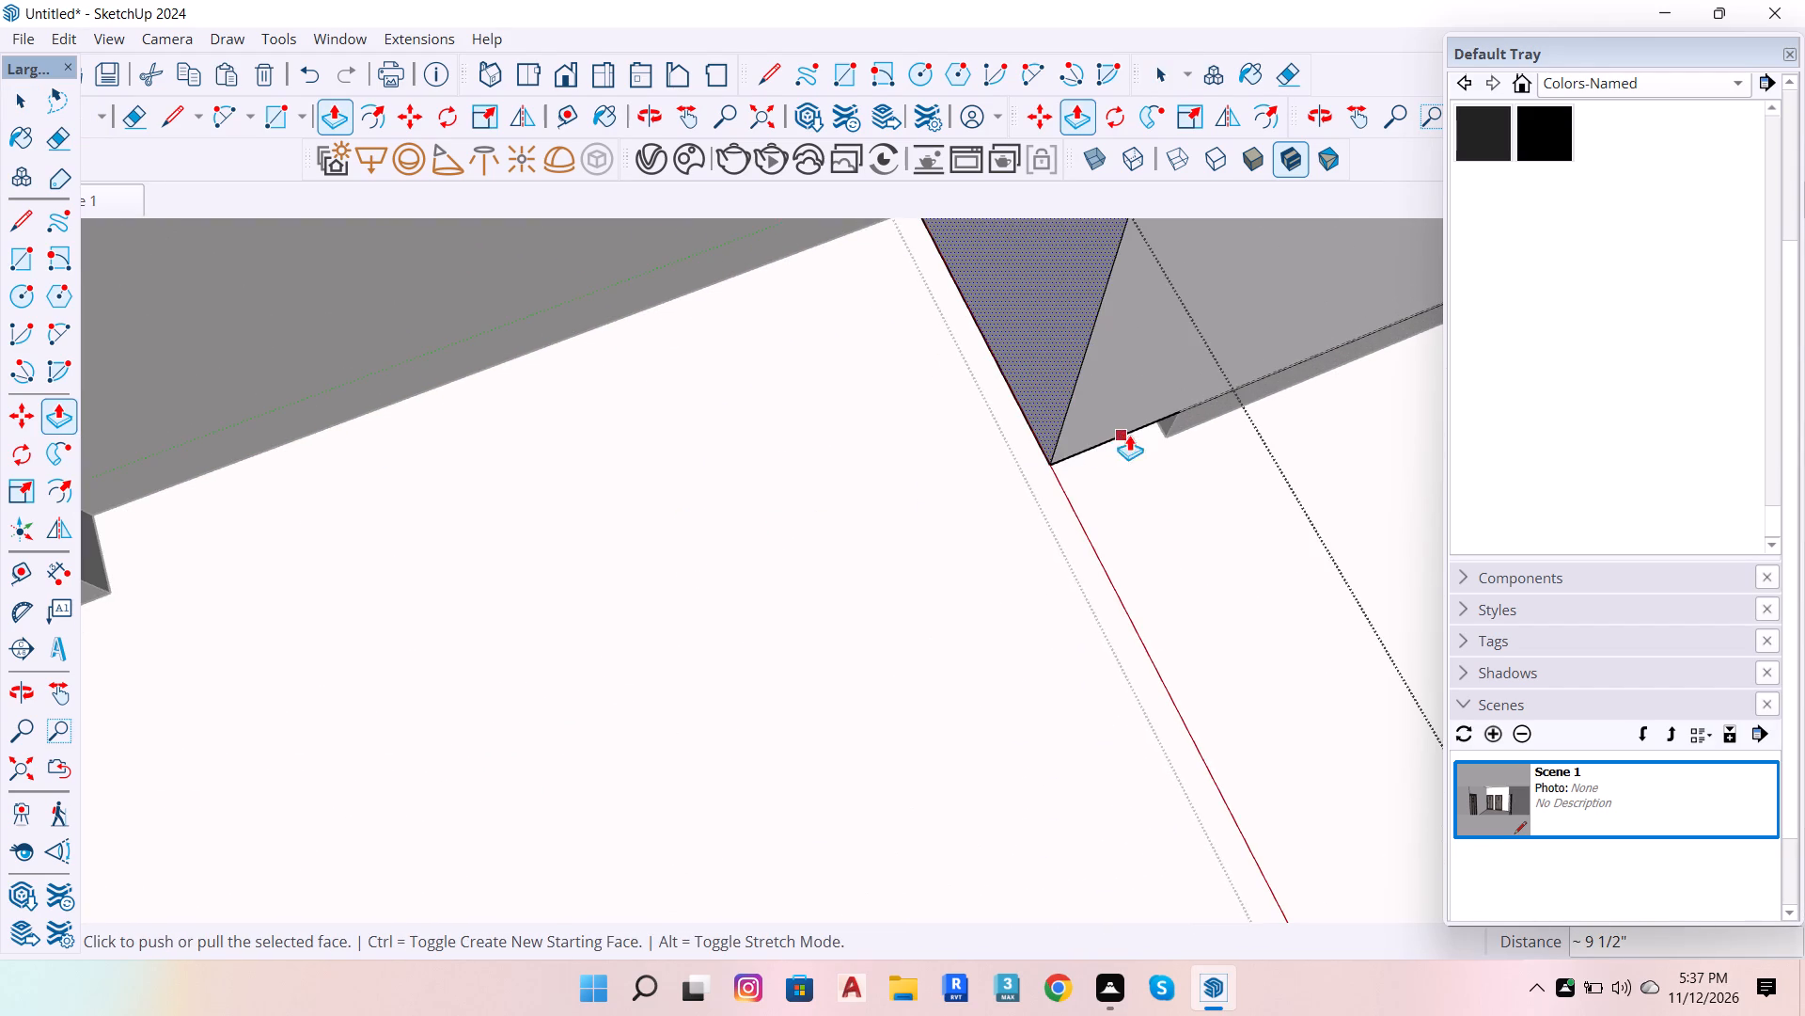
pyautogui.press('space')
pyautogui.scroll(5, 1162, 437)
pyautogui.click(1172, 409)
pyautogui.scroll(6, 1172, 409)
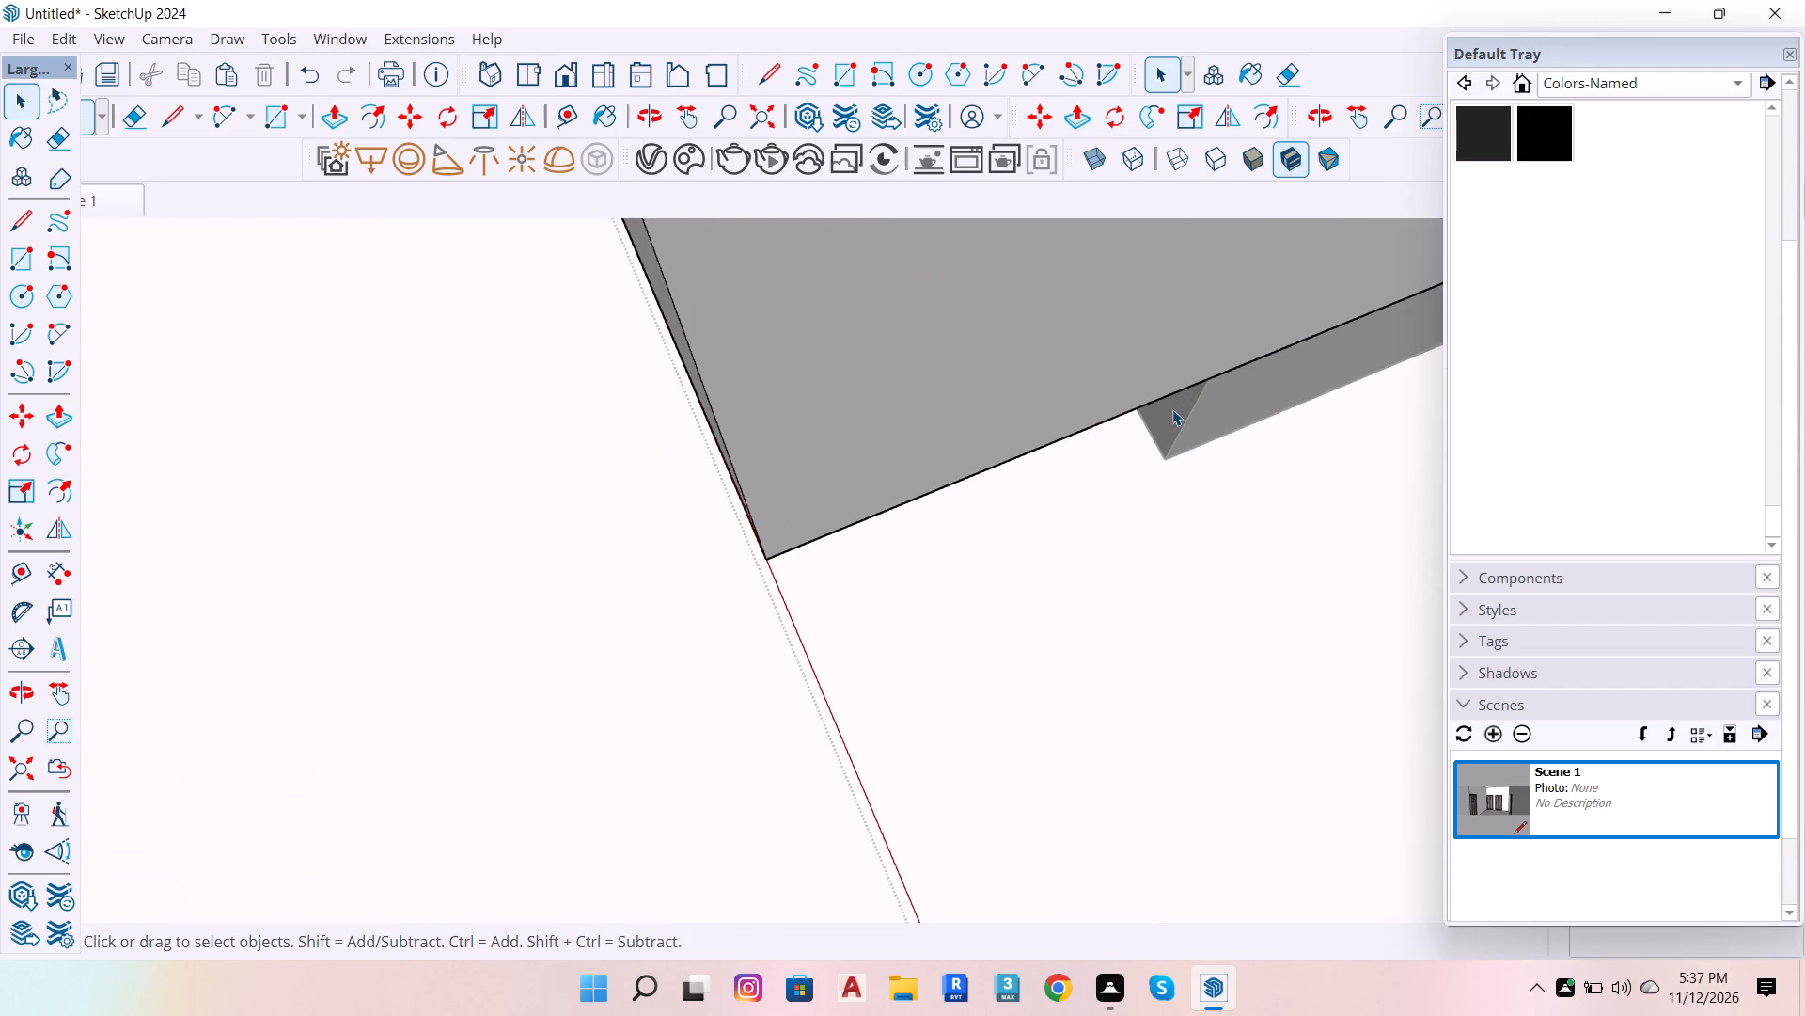
pyautogui.doubleClick(1172, 409)
pyautogui.click(1172, 410)
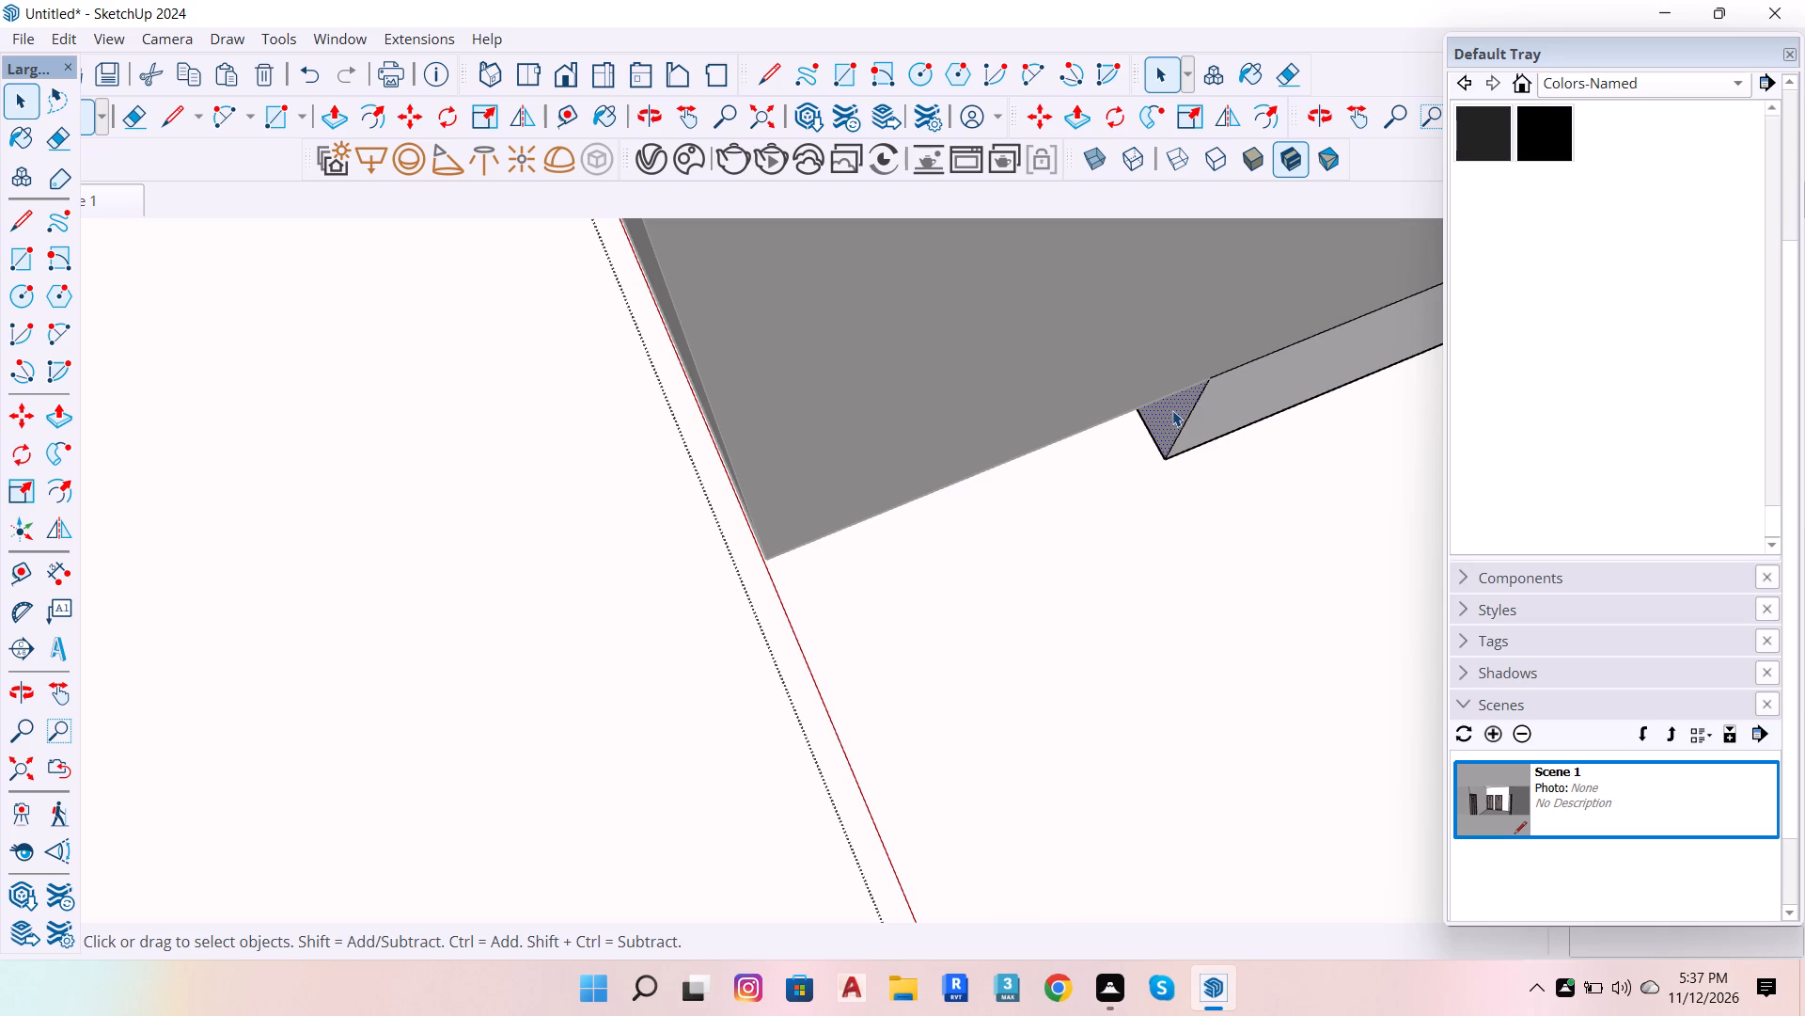
pyautogui.press('p')
pyautogui.click(1172, 410)
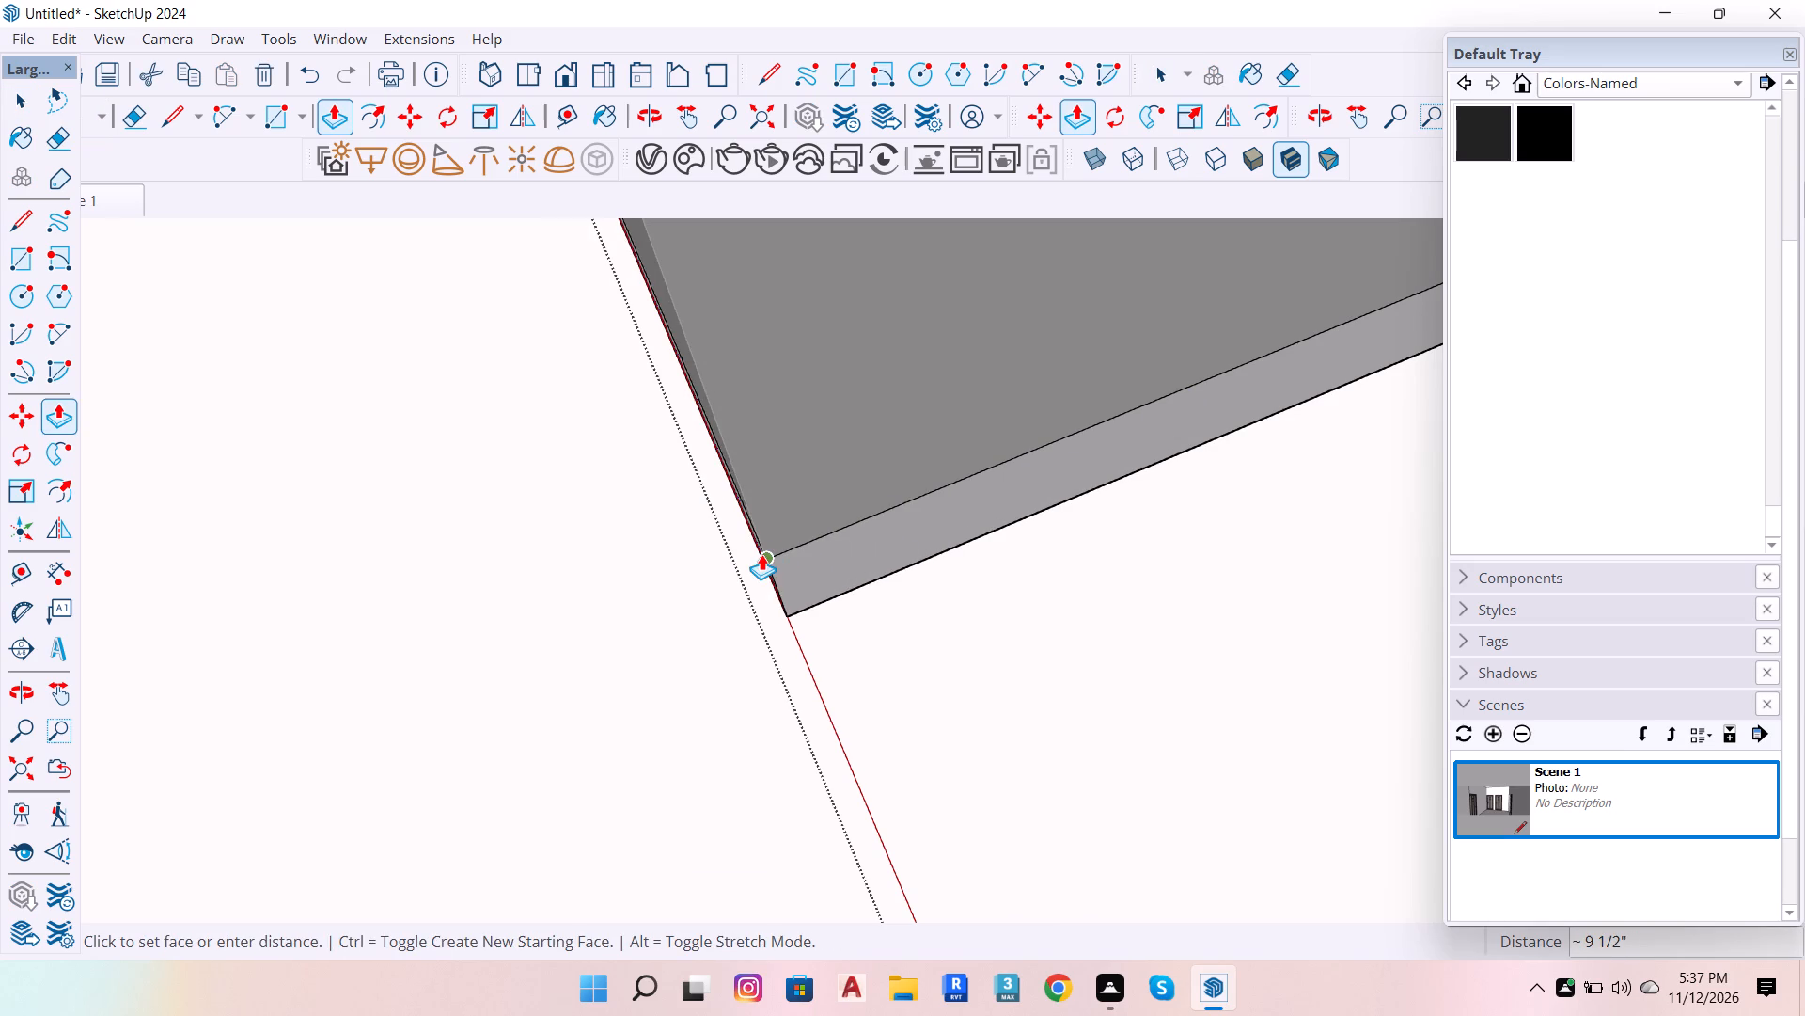
pyautogui.click(761, 554)
# Offset the outline of the inner-wall arm's long front face inward by 1".
pyautogui.scroll(-20, 751, 563)
pyautogui.scroll(-9, 751, 563)
pyautogui.press('space')
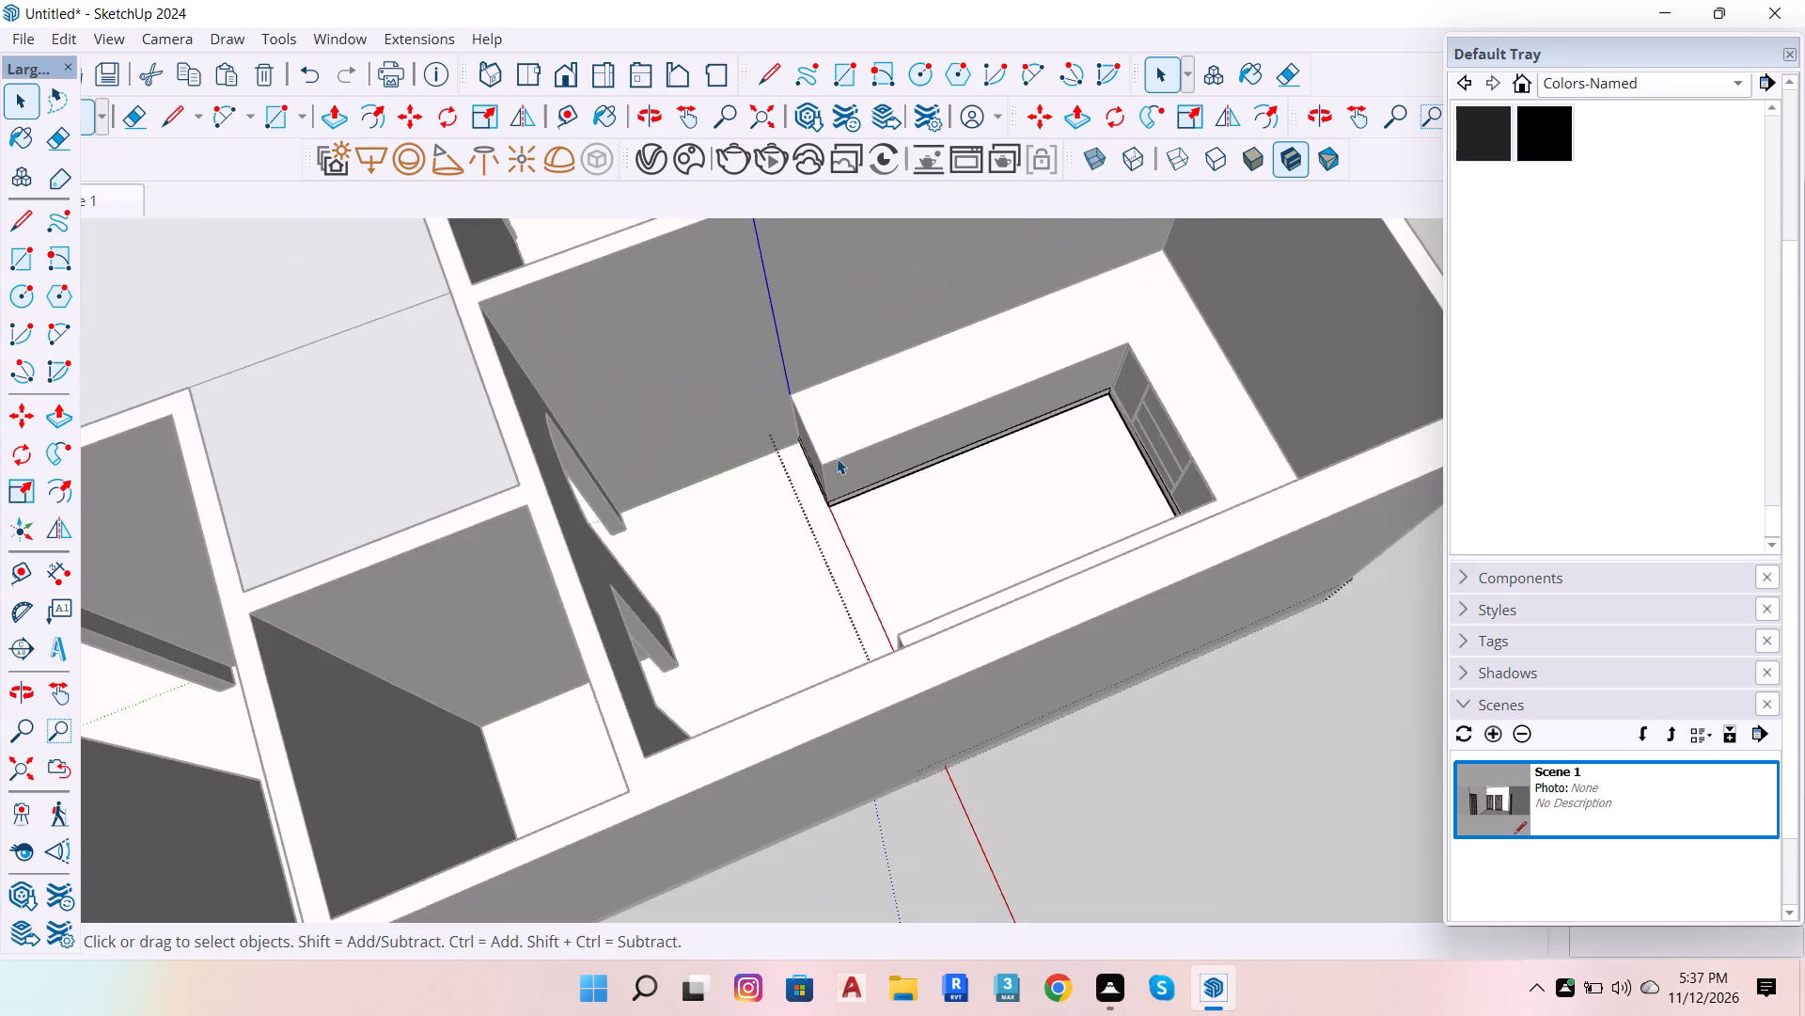
pyautogui.scroll(7, 1012, 429)
pyautogui.doubleClick(1079, 326)
pyautogui.scroll(5, 1100, 346)
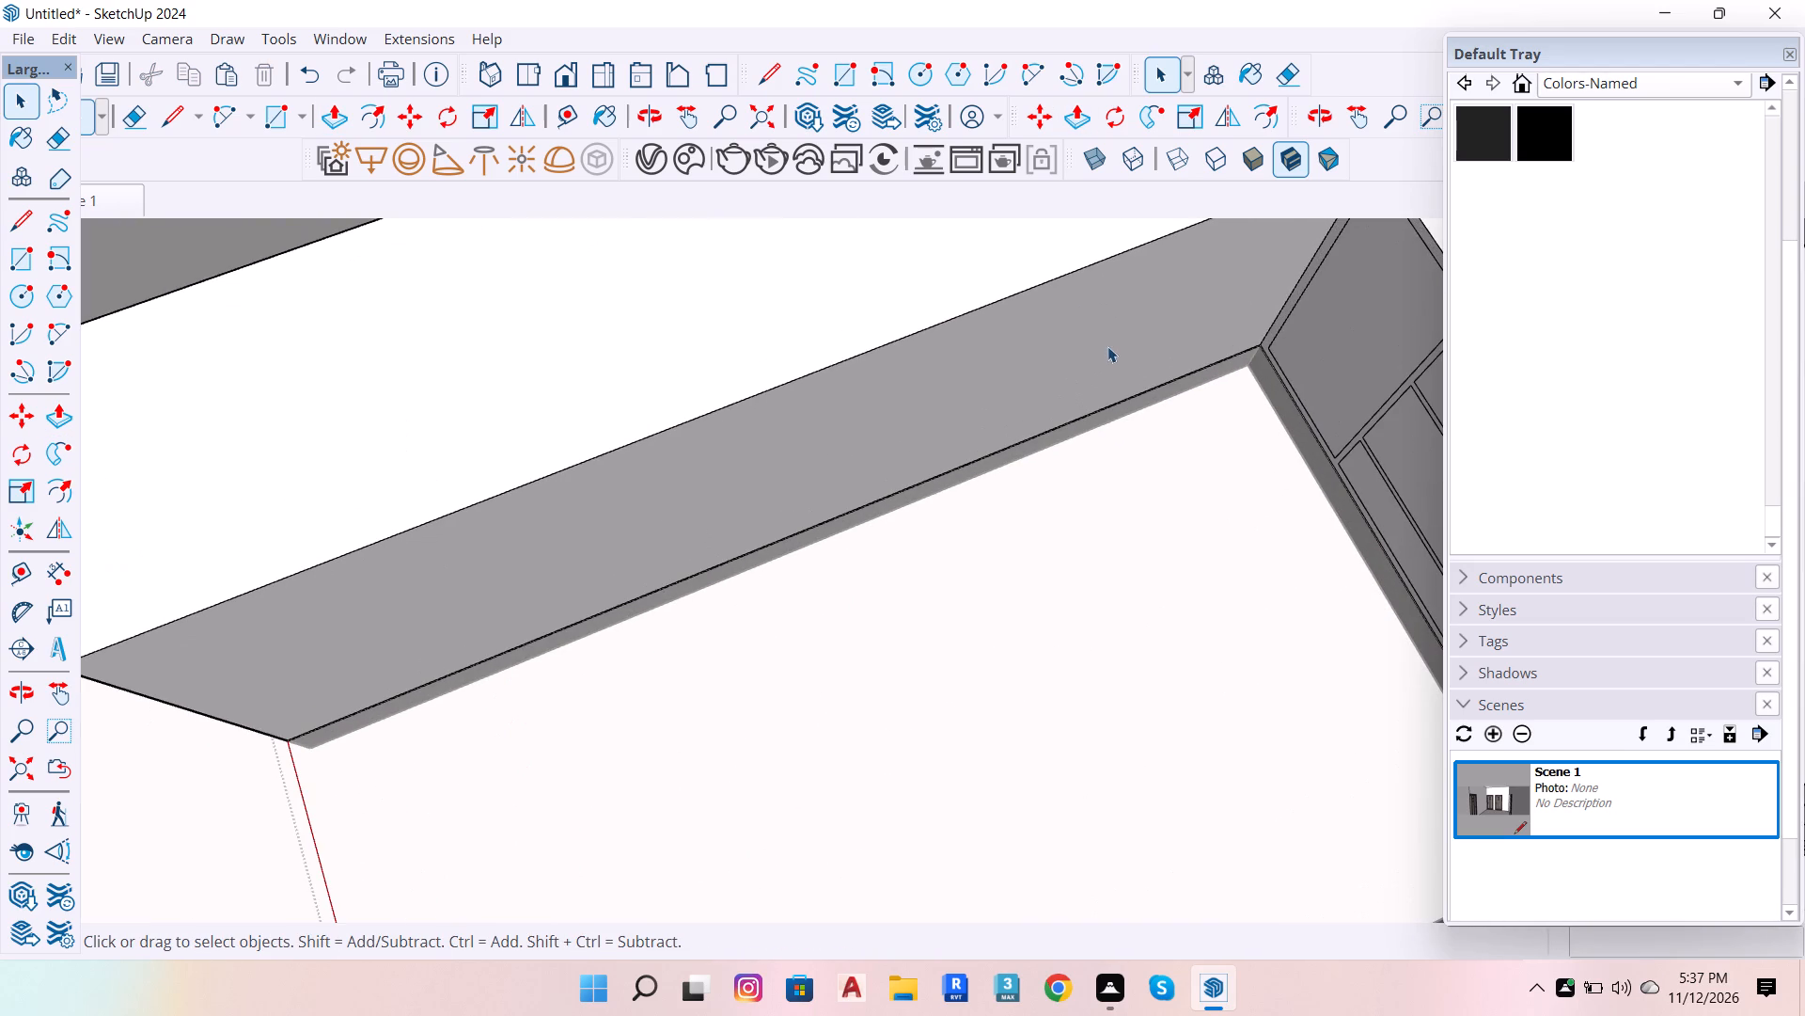
pyautogui.click(1107, 346)
pyautogui.click(1113, 344)
pyautogui.doubleClick(1090, 362)
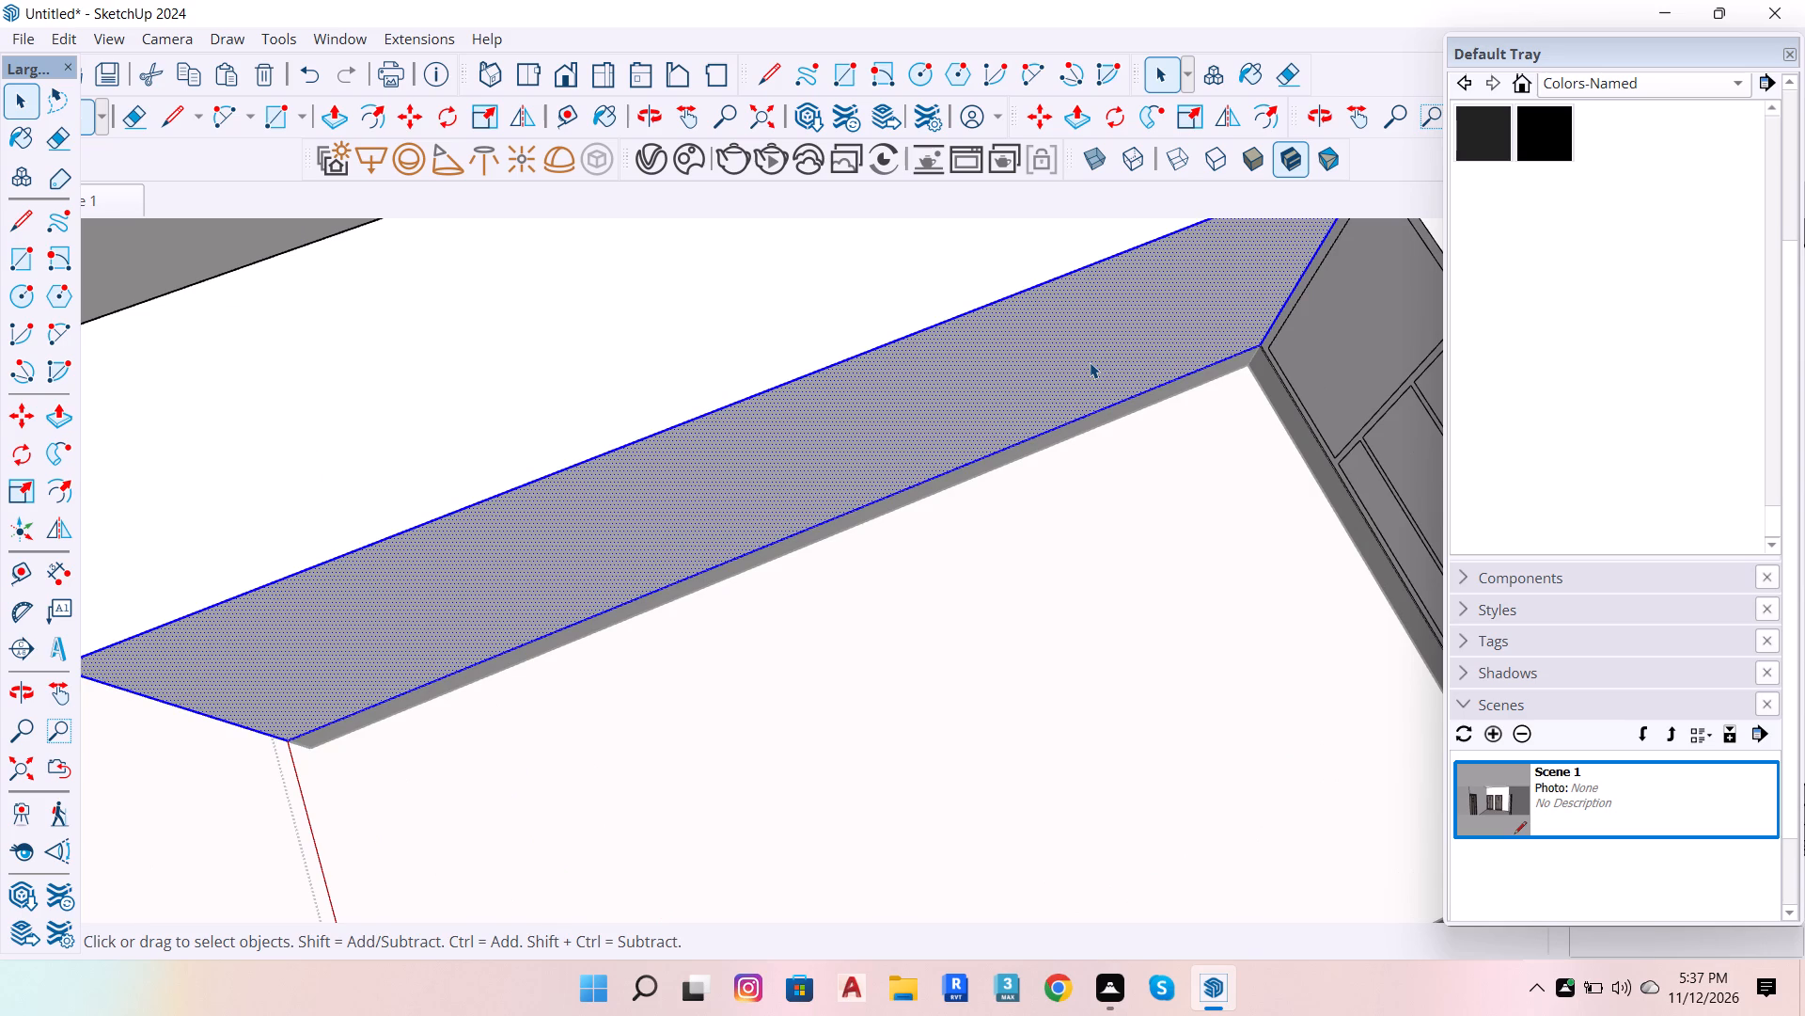
pyautogui.press('f')
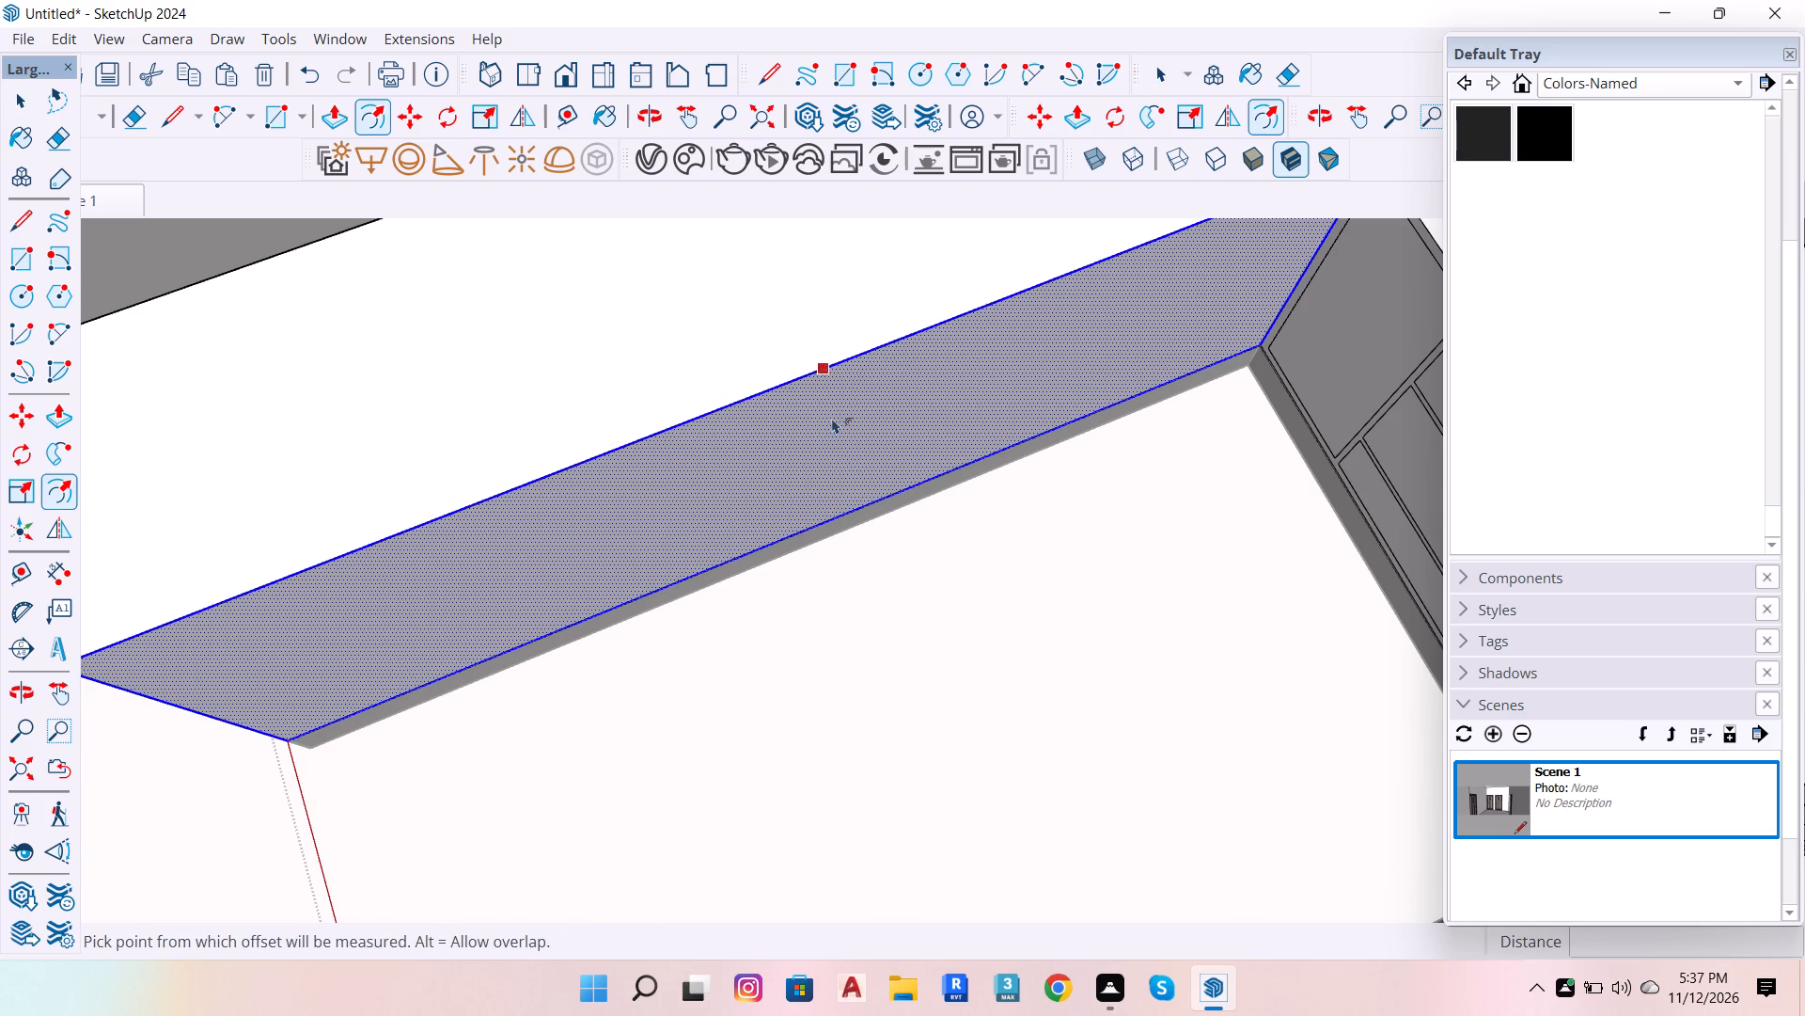
pyautogui.click(824, 366)
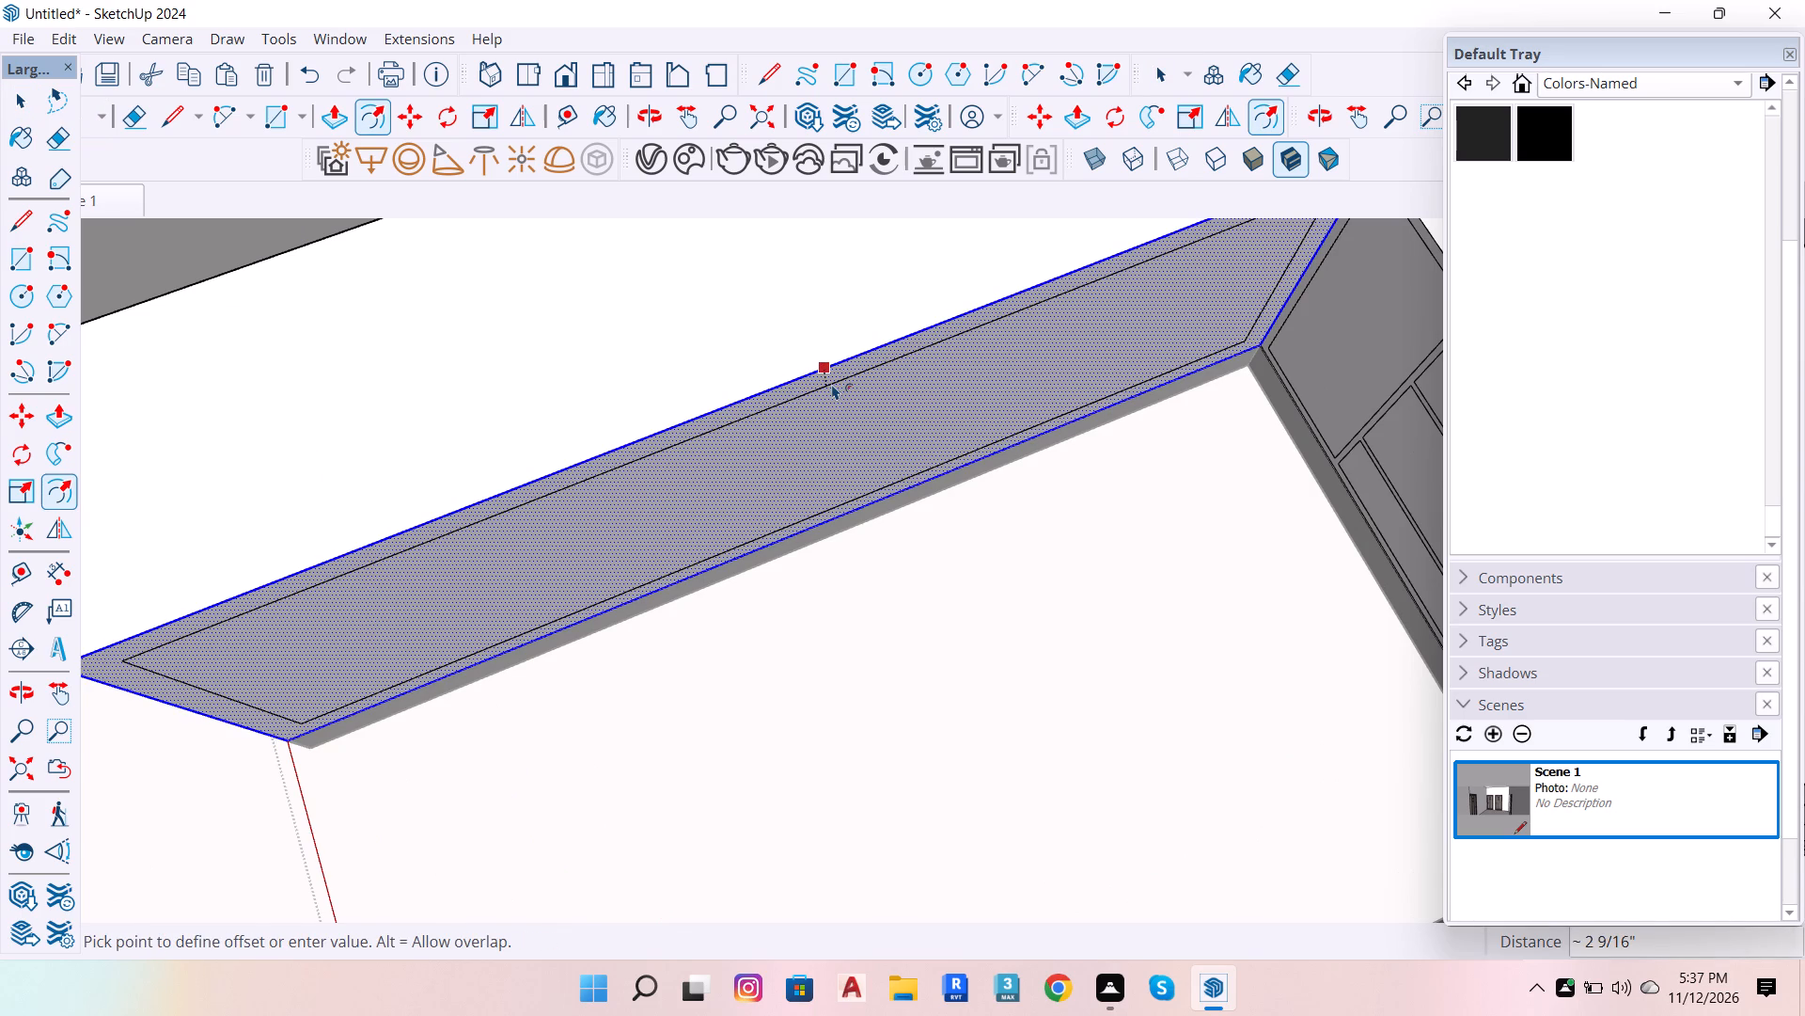
pyautogui.press('1')
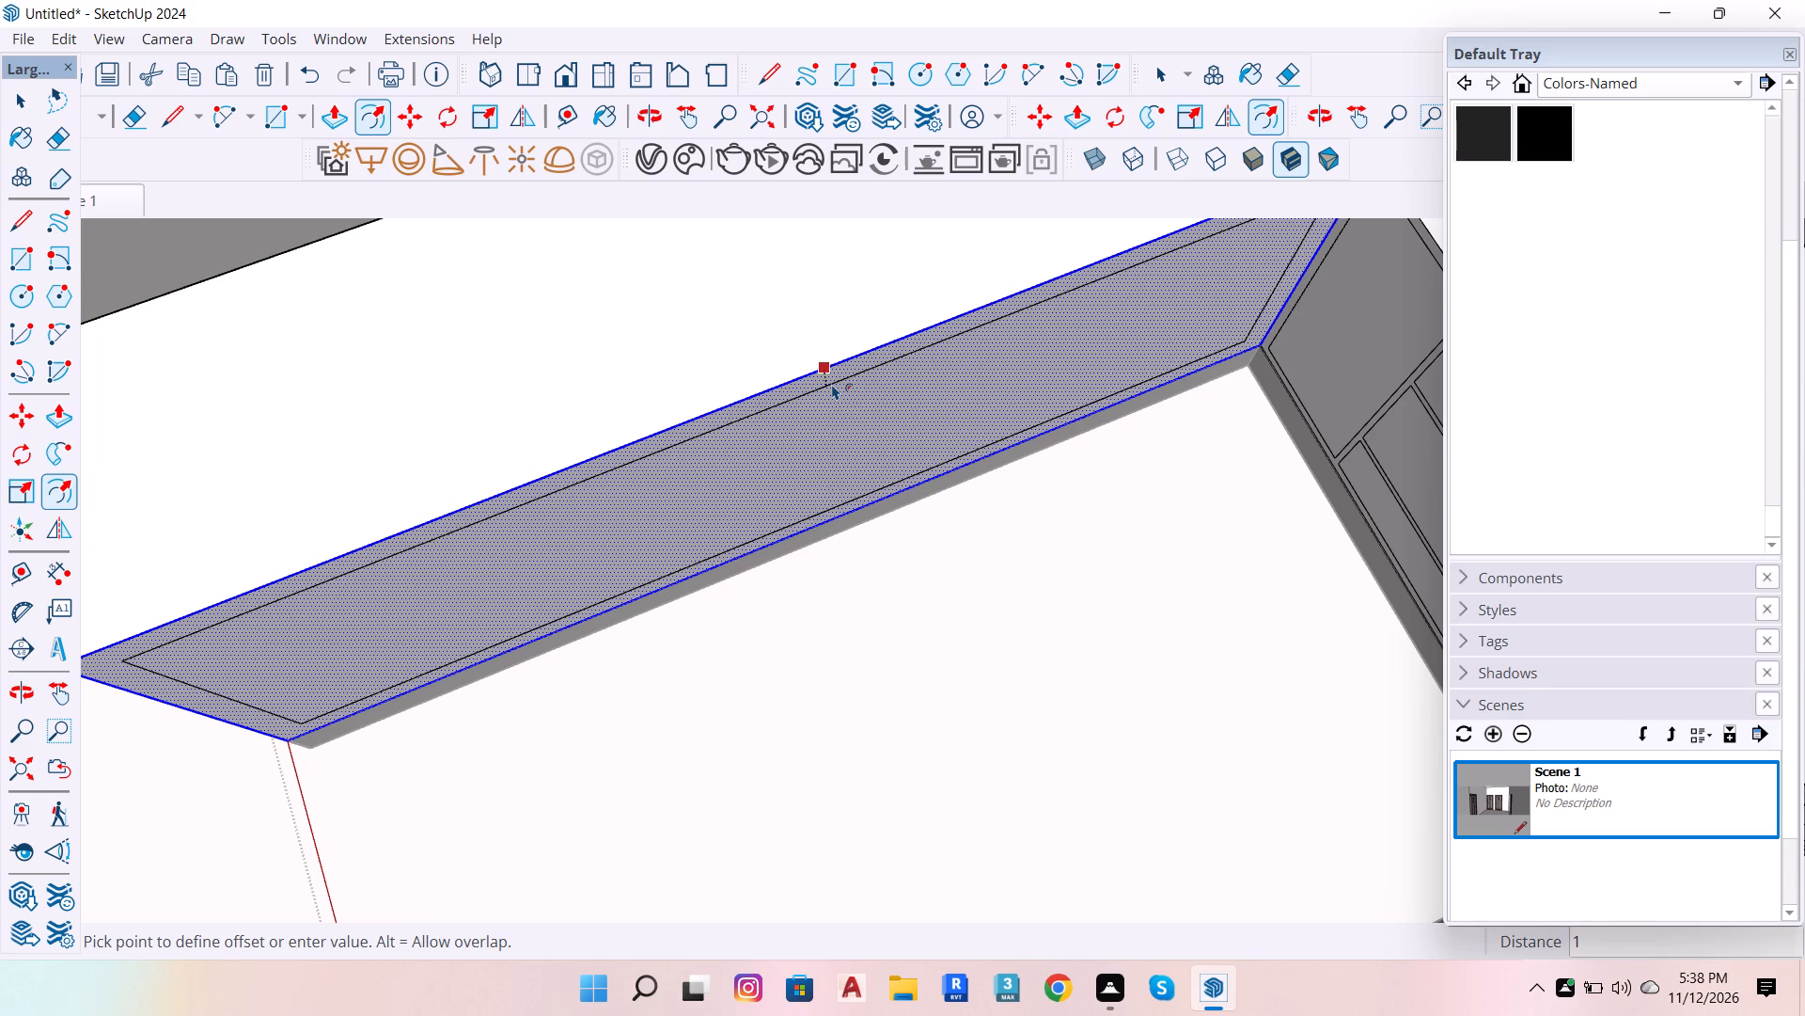
pyautogui.press('Return')
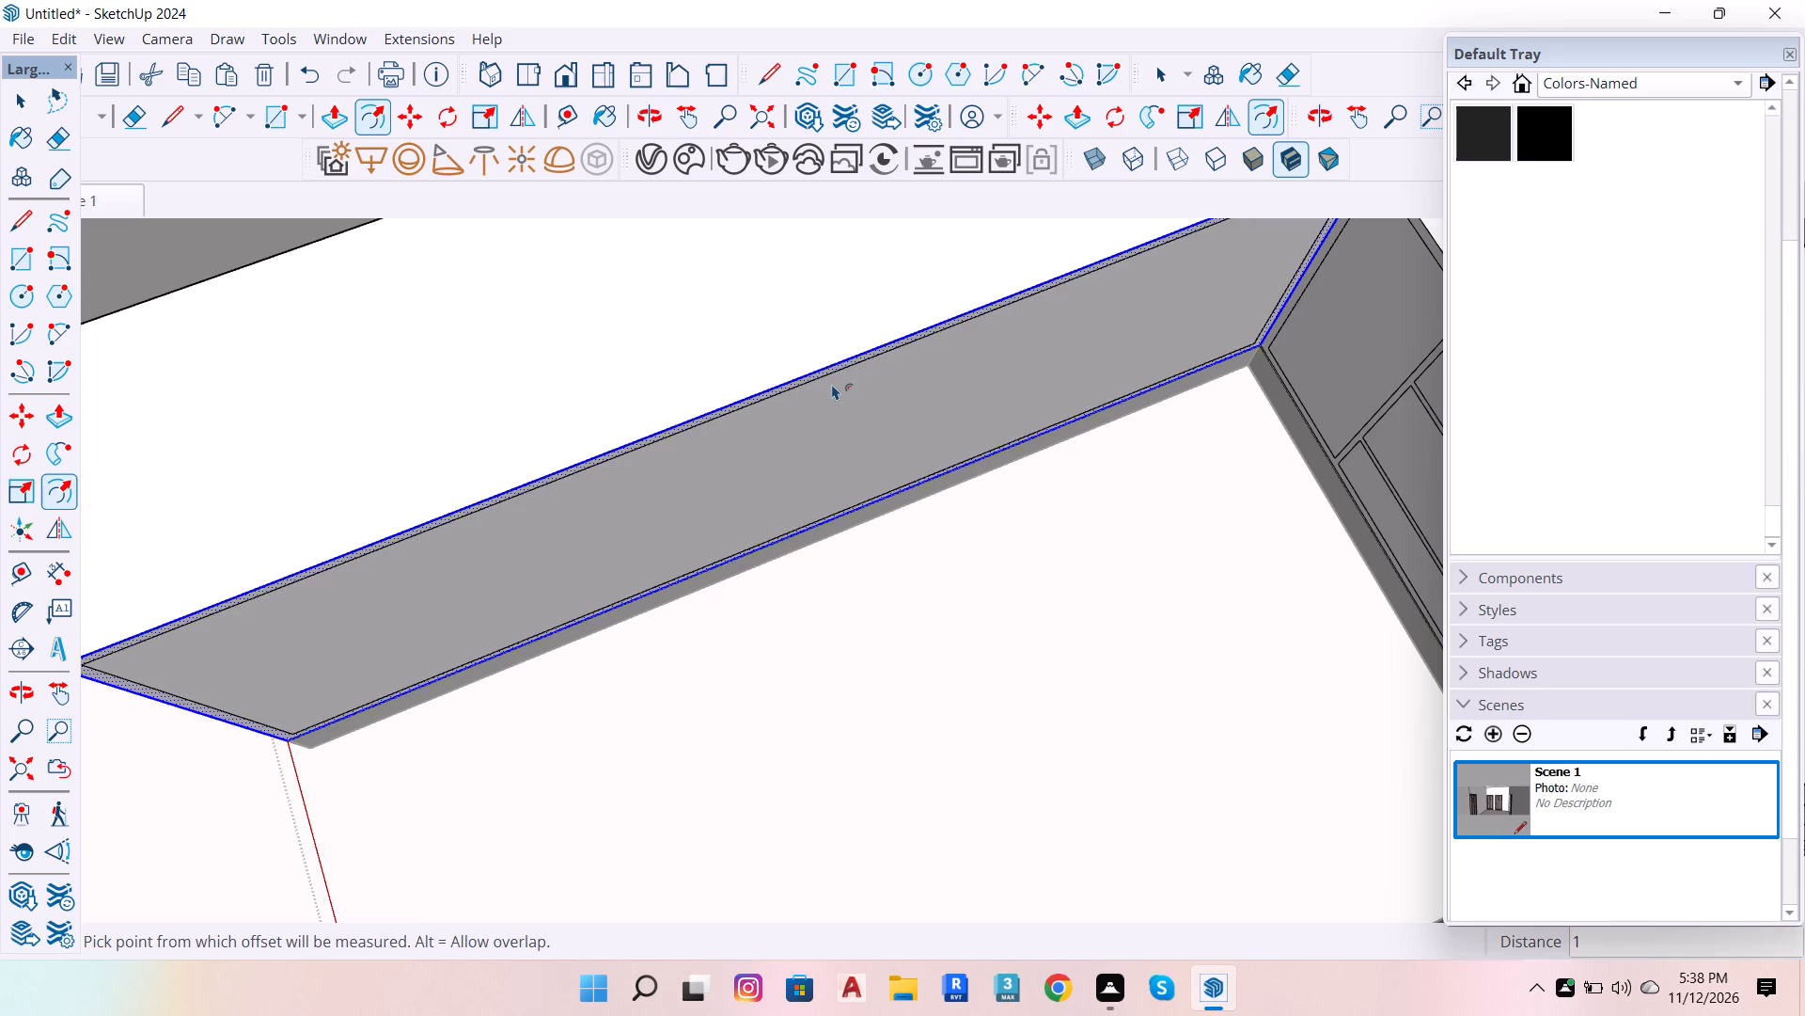
# Copy the inset panel's short edge at the inner corner to its opposite end and divide the length into 6 equal parts.
pyautogui.scroll(-7, 797, 406)
pyautogui.scroll(2, 870, 584)
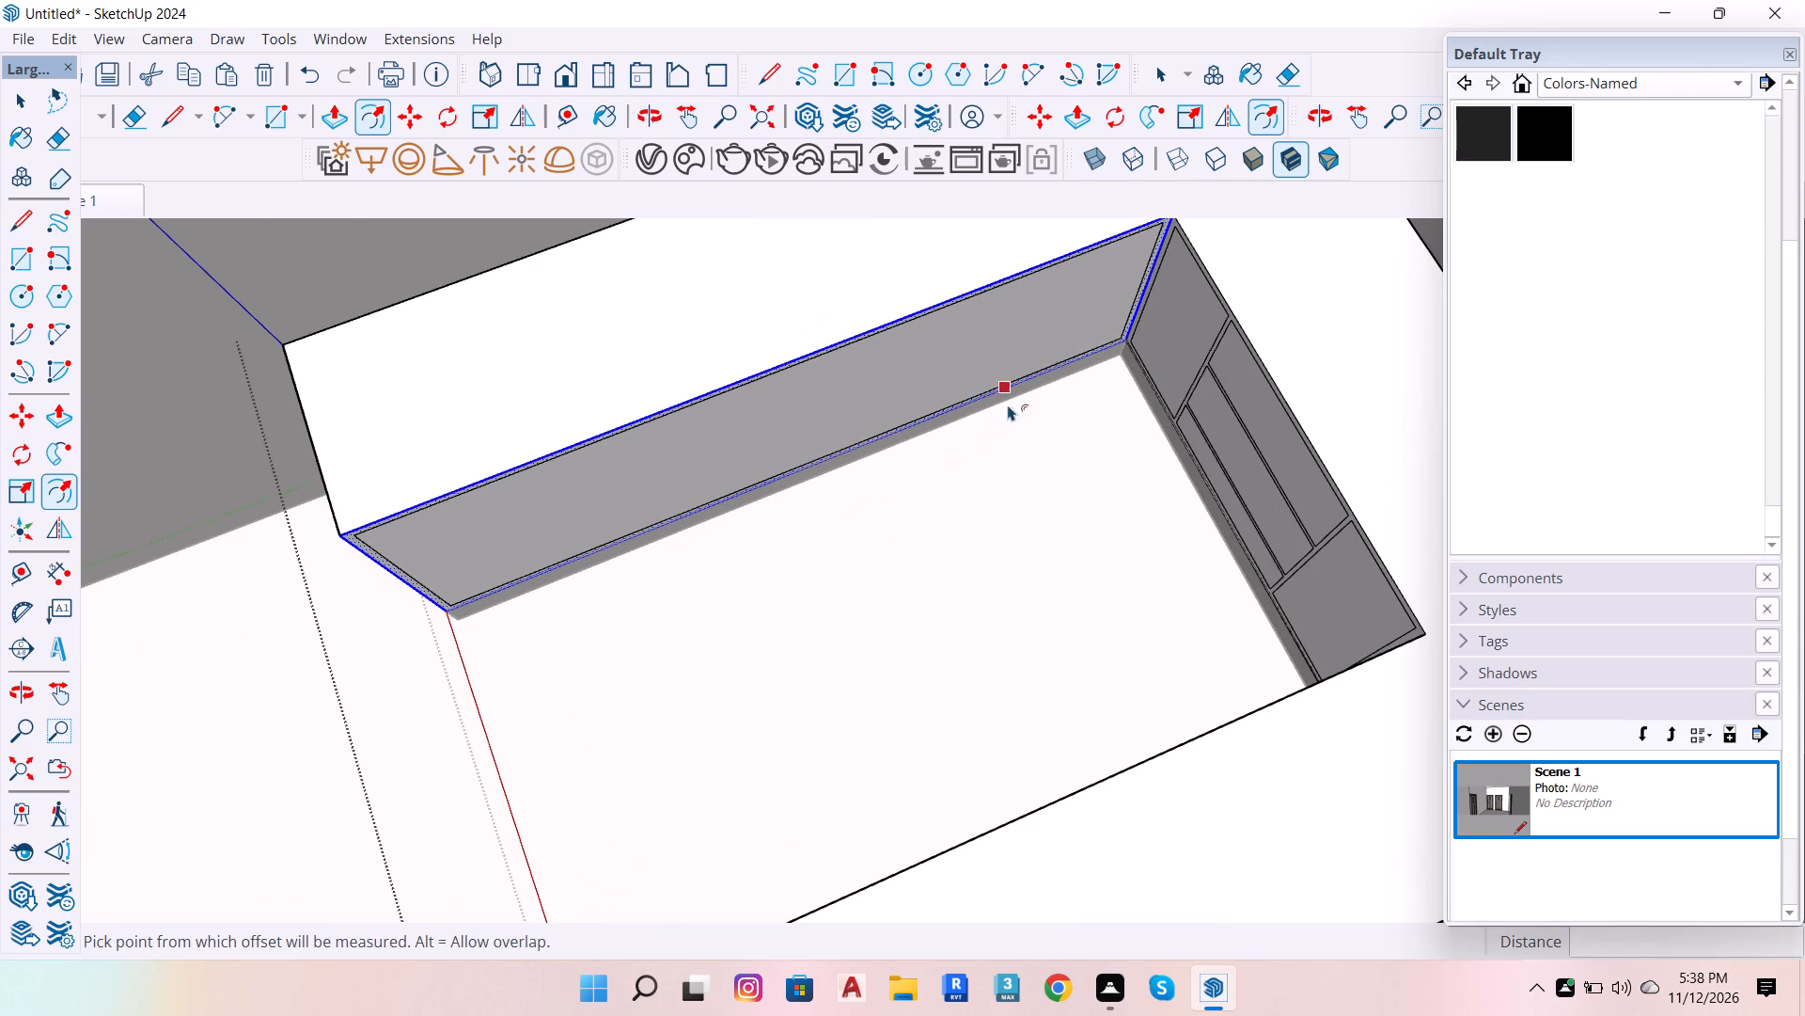
pyautogui.scroll(6, 1149, 291)
pyautogui.press('b')
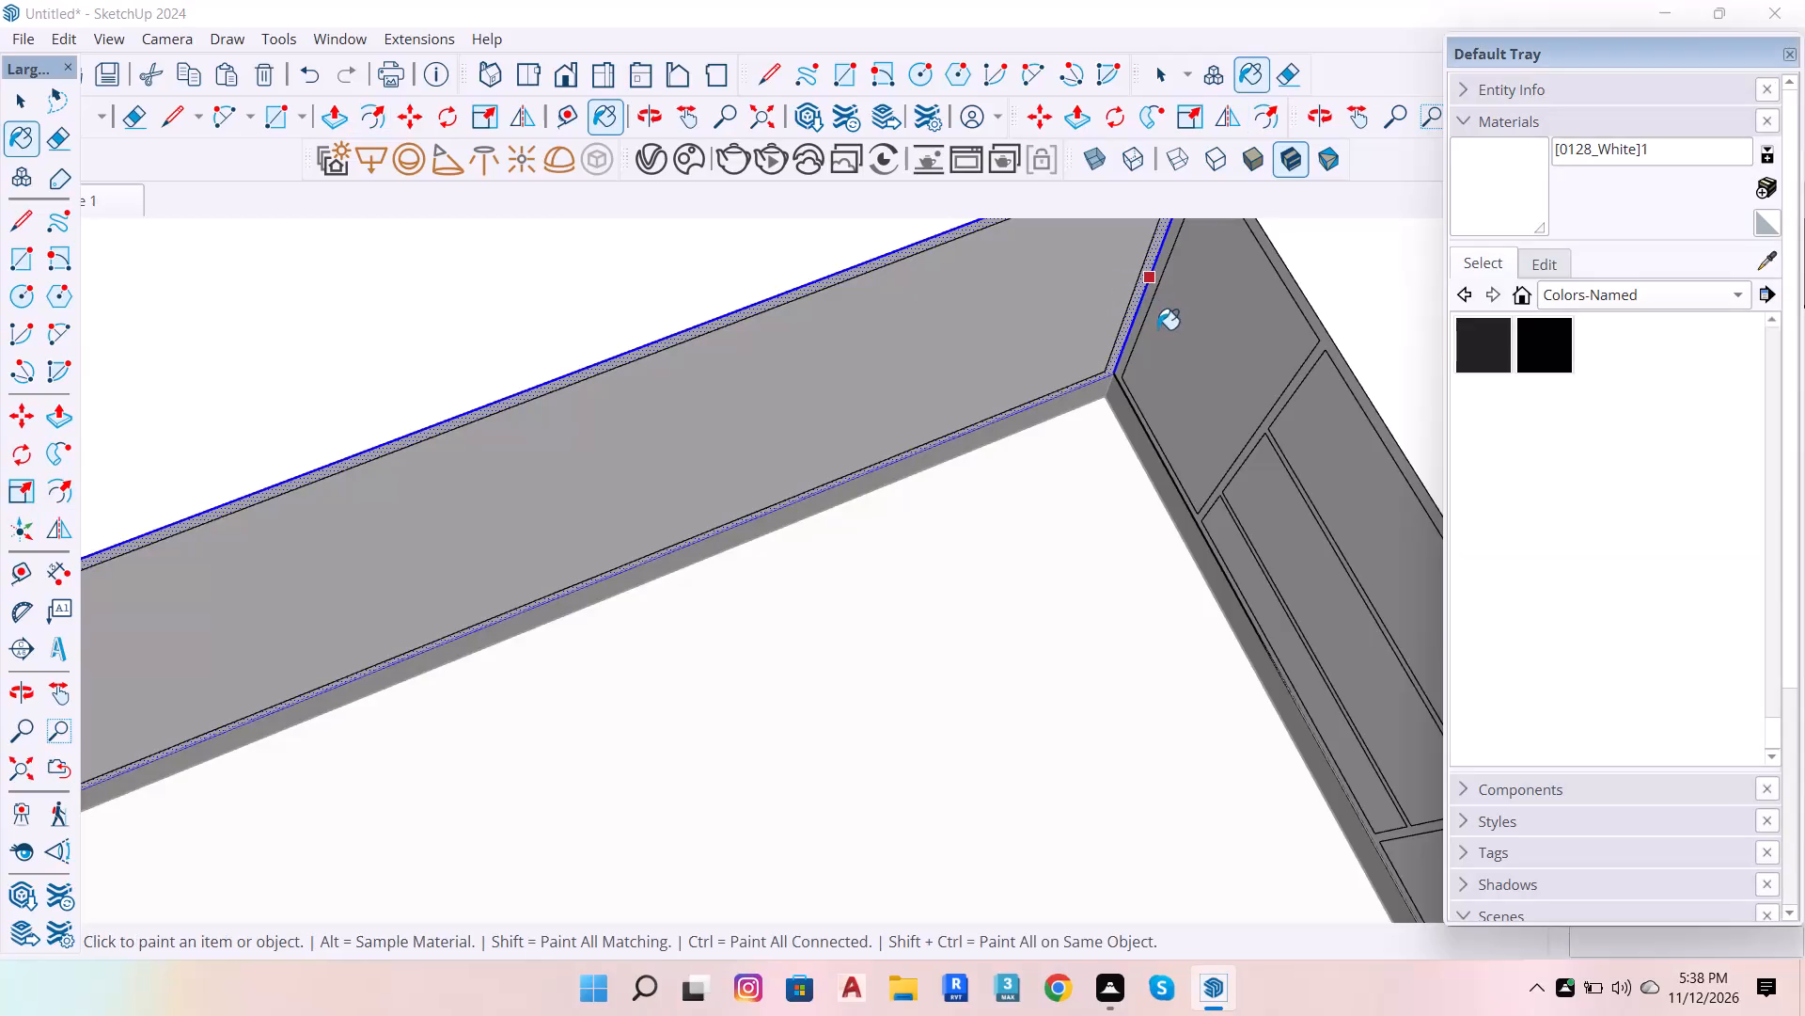
pyautogui.press('space')
pyautogui.click(1122, 325)
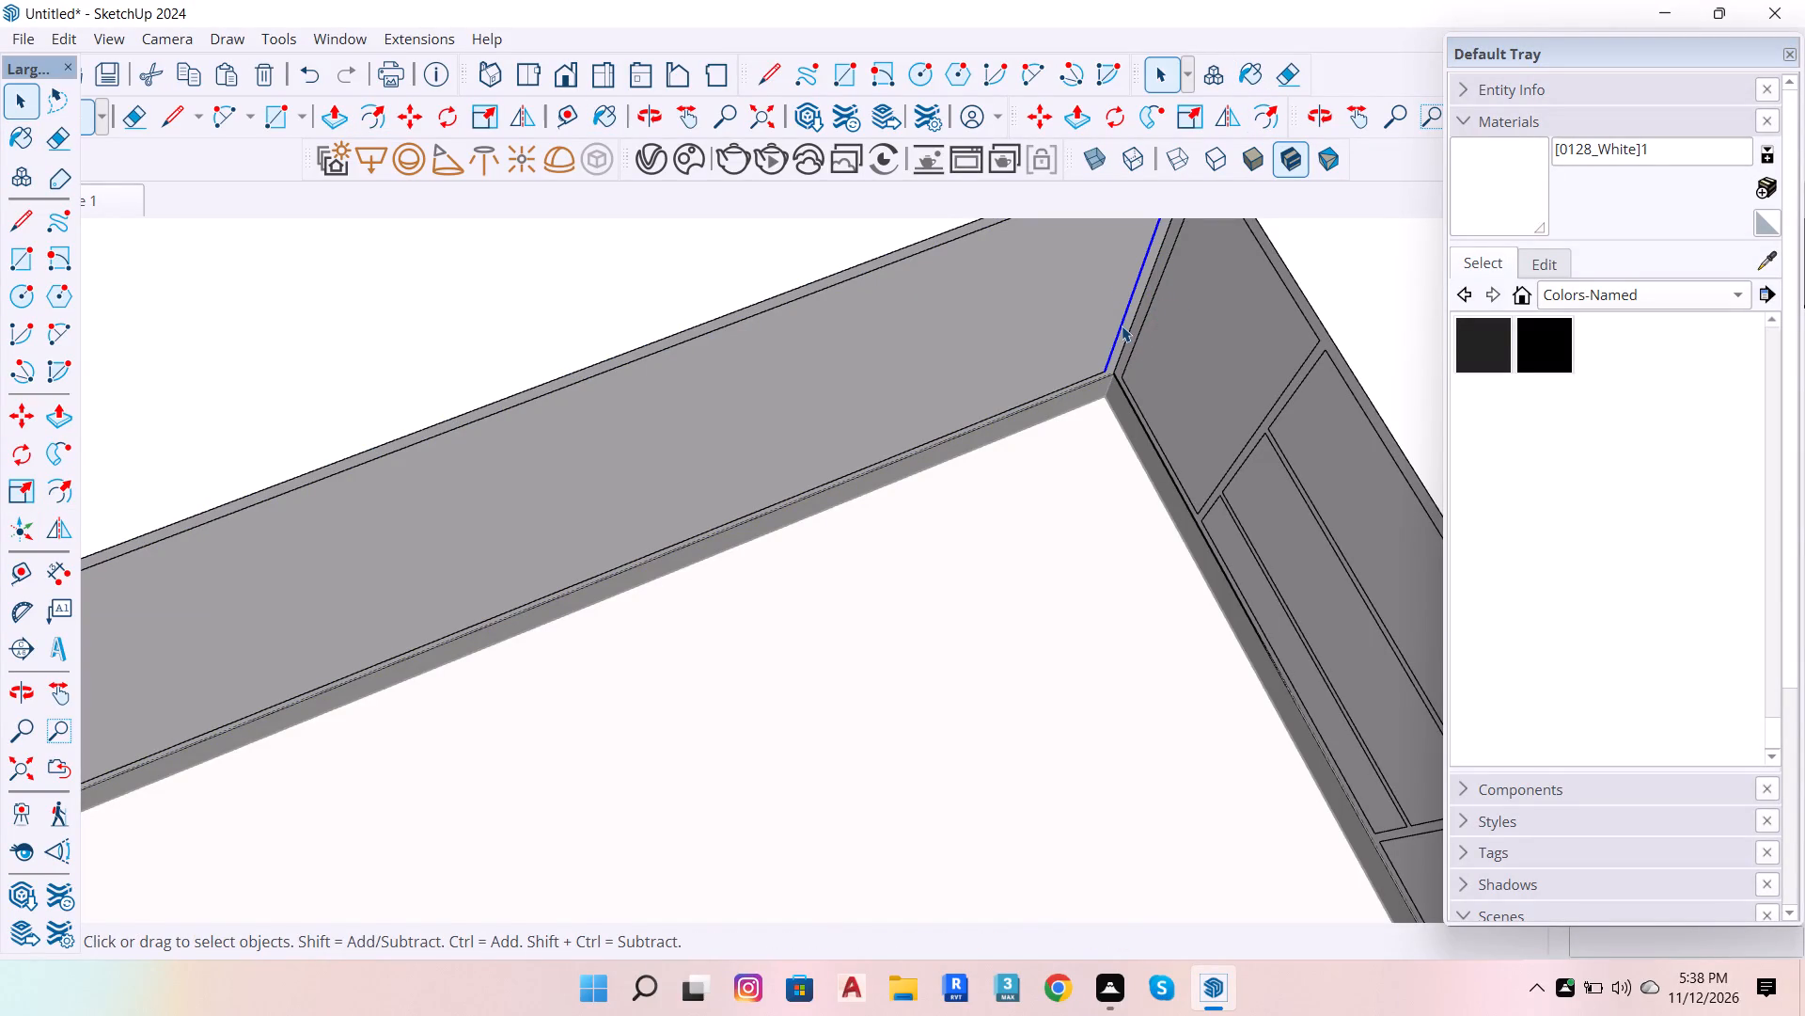
pyautogui.press('m')
pyautogui.click(1122, 325)
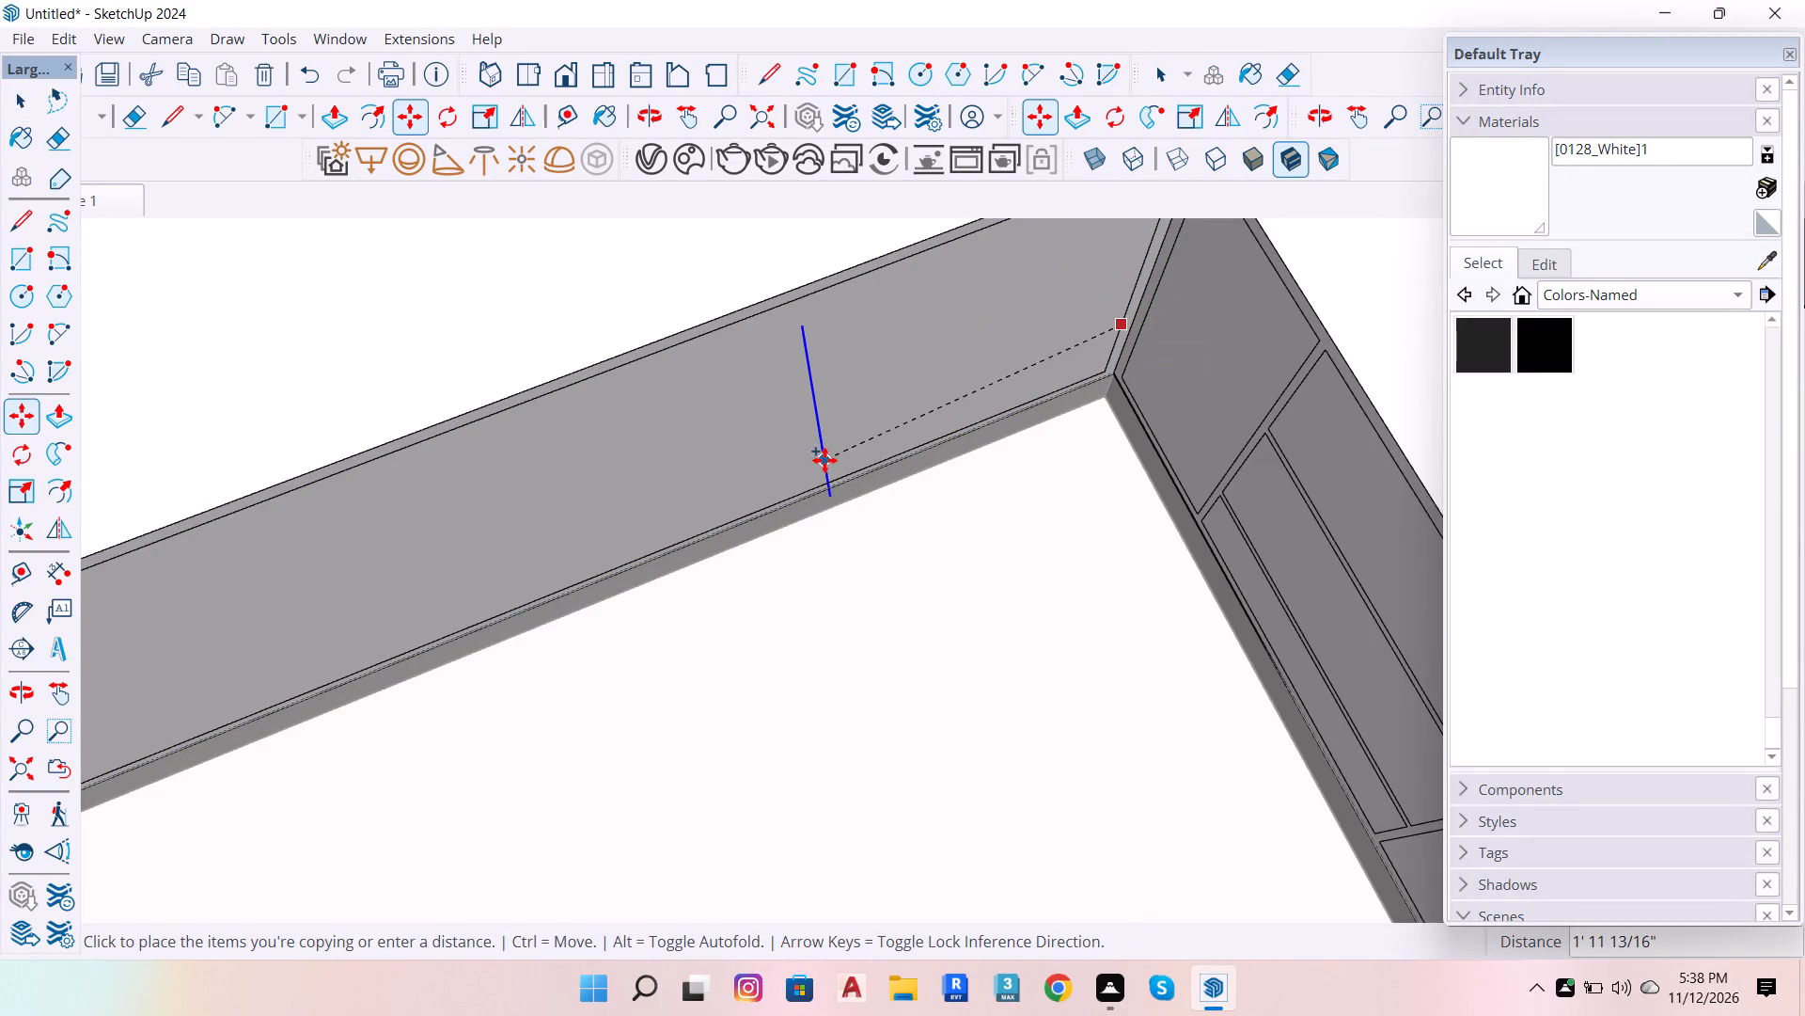
pyautogui.scroll(-9, 826, 458)
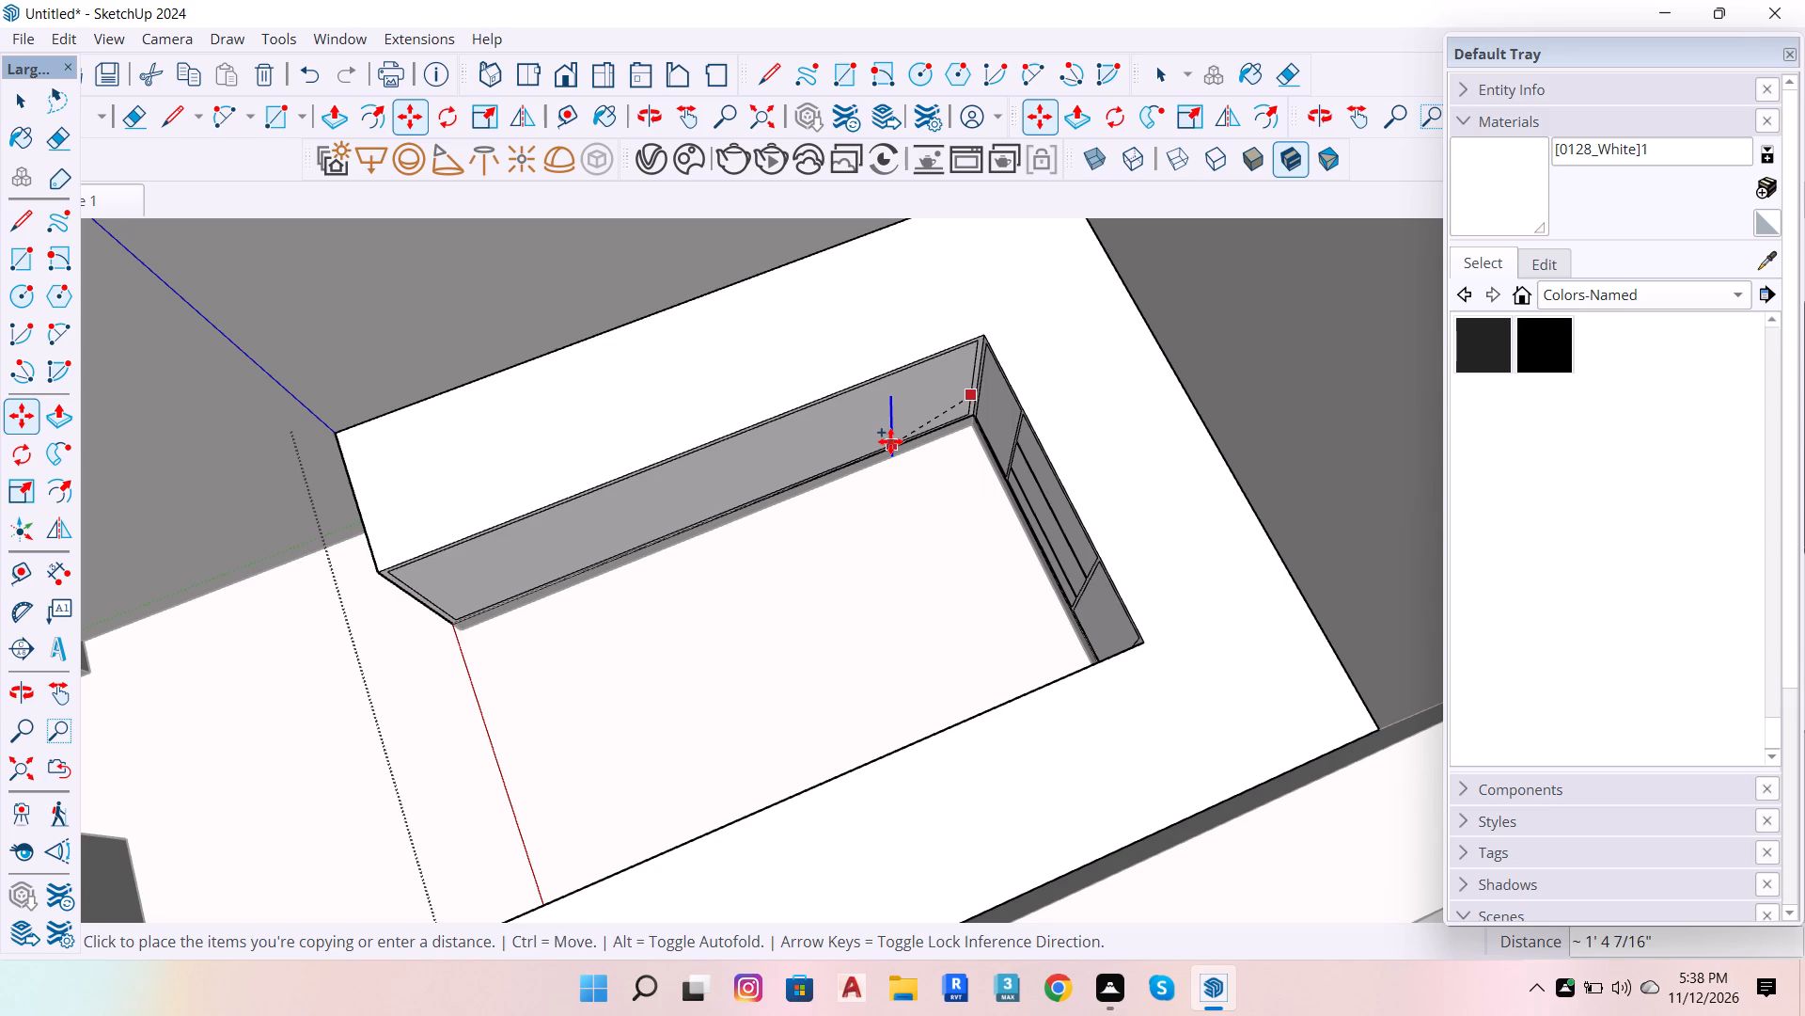
pyautogui.scroll(4, 641, 523)
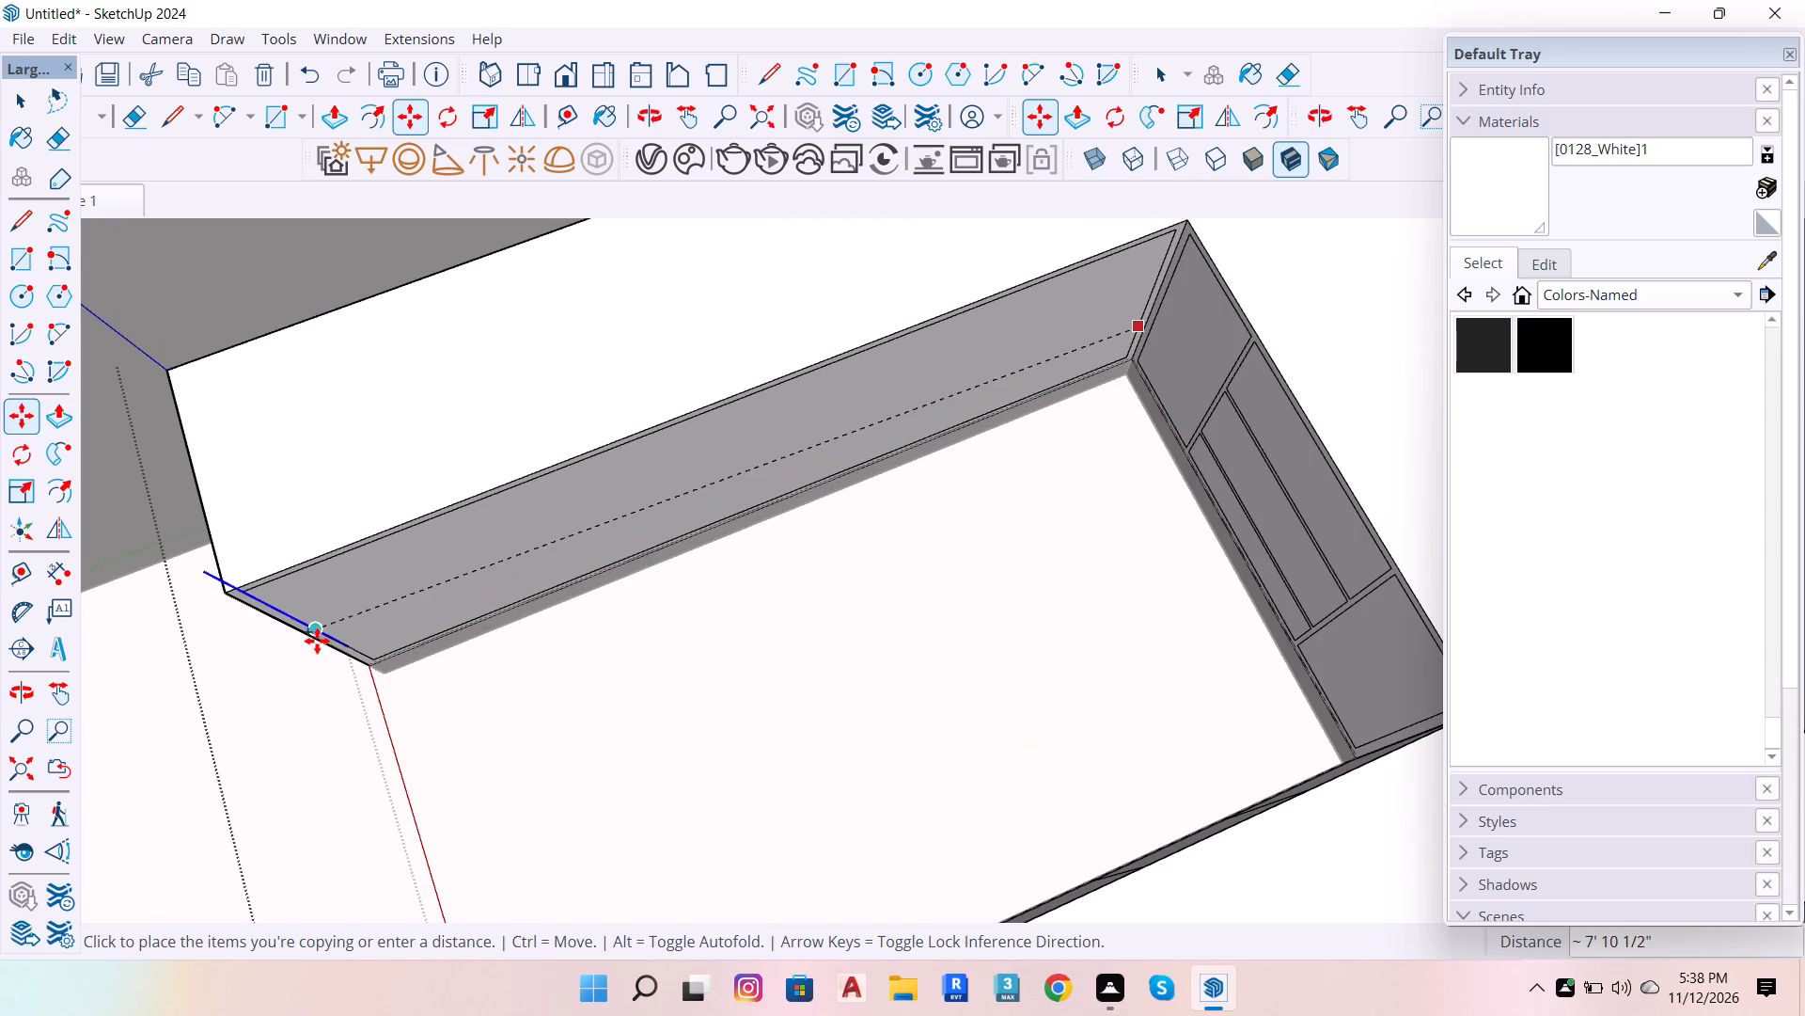
pyautogui.scroll(5, 337, 644)
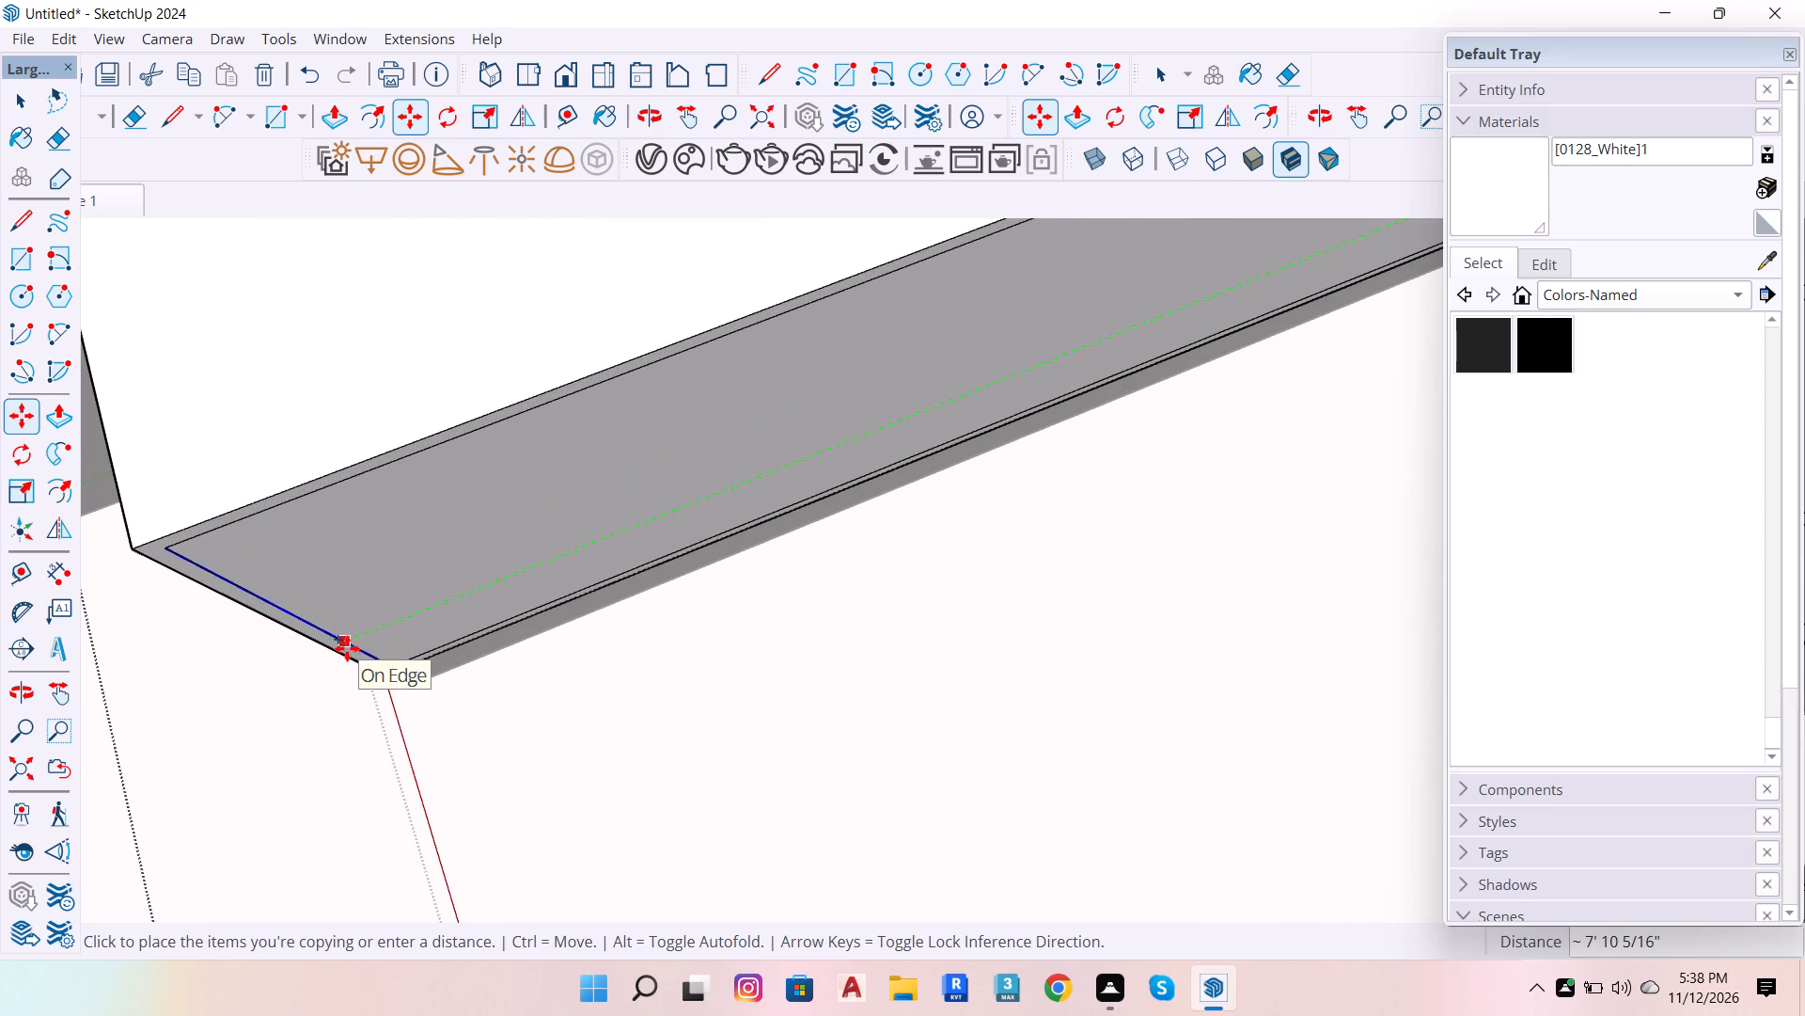
pyautogui.click(347, 648)
pyautogui.write('/6')
pyautogui.press('Return')
pyautogui.scroll(-8, 455, 598)
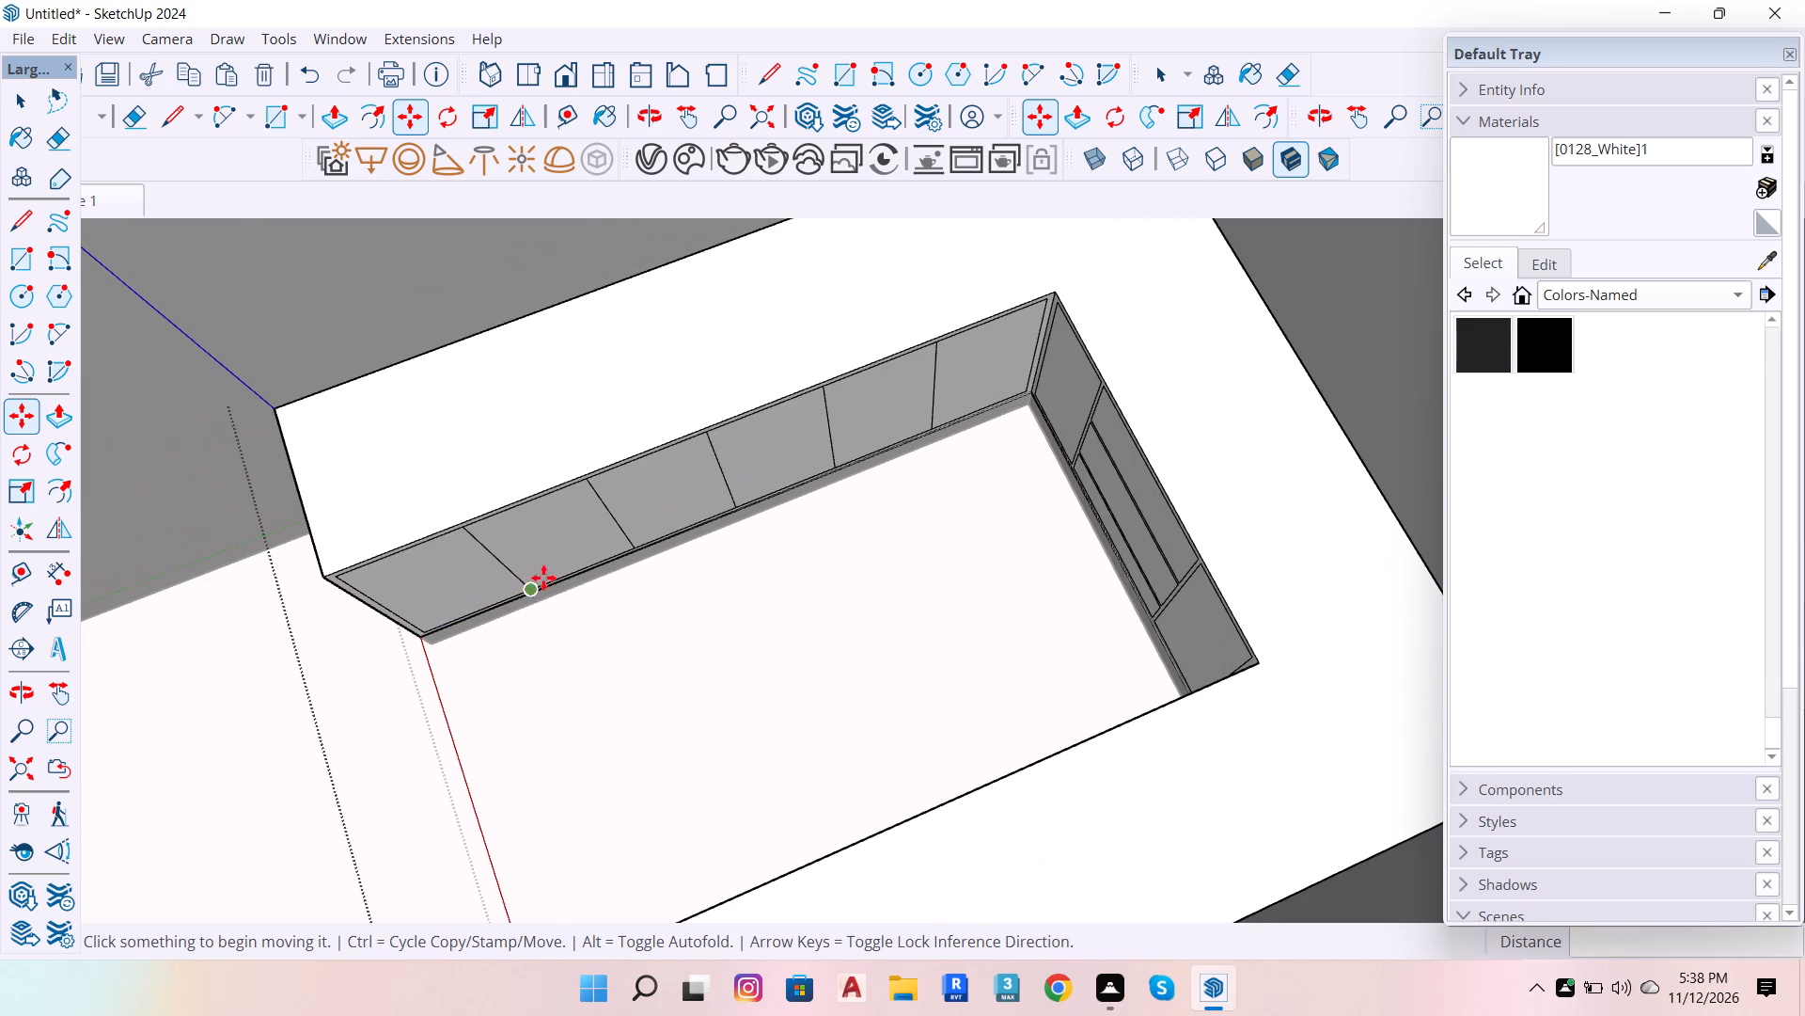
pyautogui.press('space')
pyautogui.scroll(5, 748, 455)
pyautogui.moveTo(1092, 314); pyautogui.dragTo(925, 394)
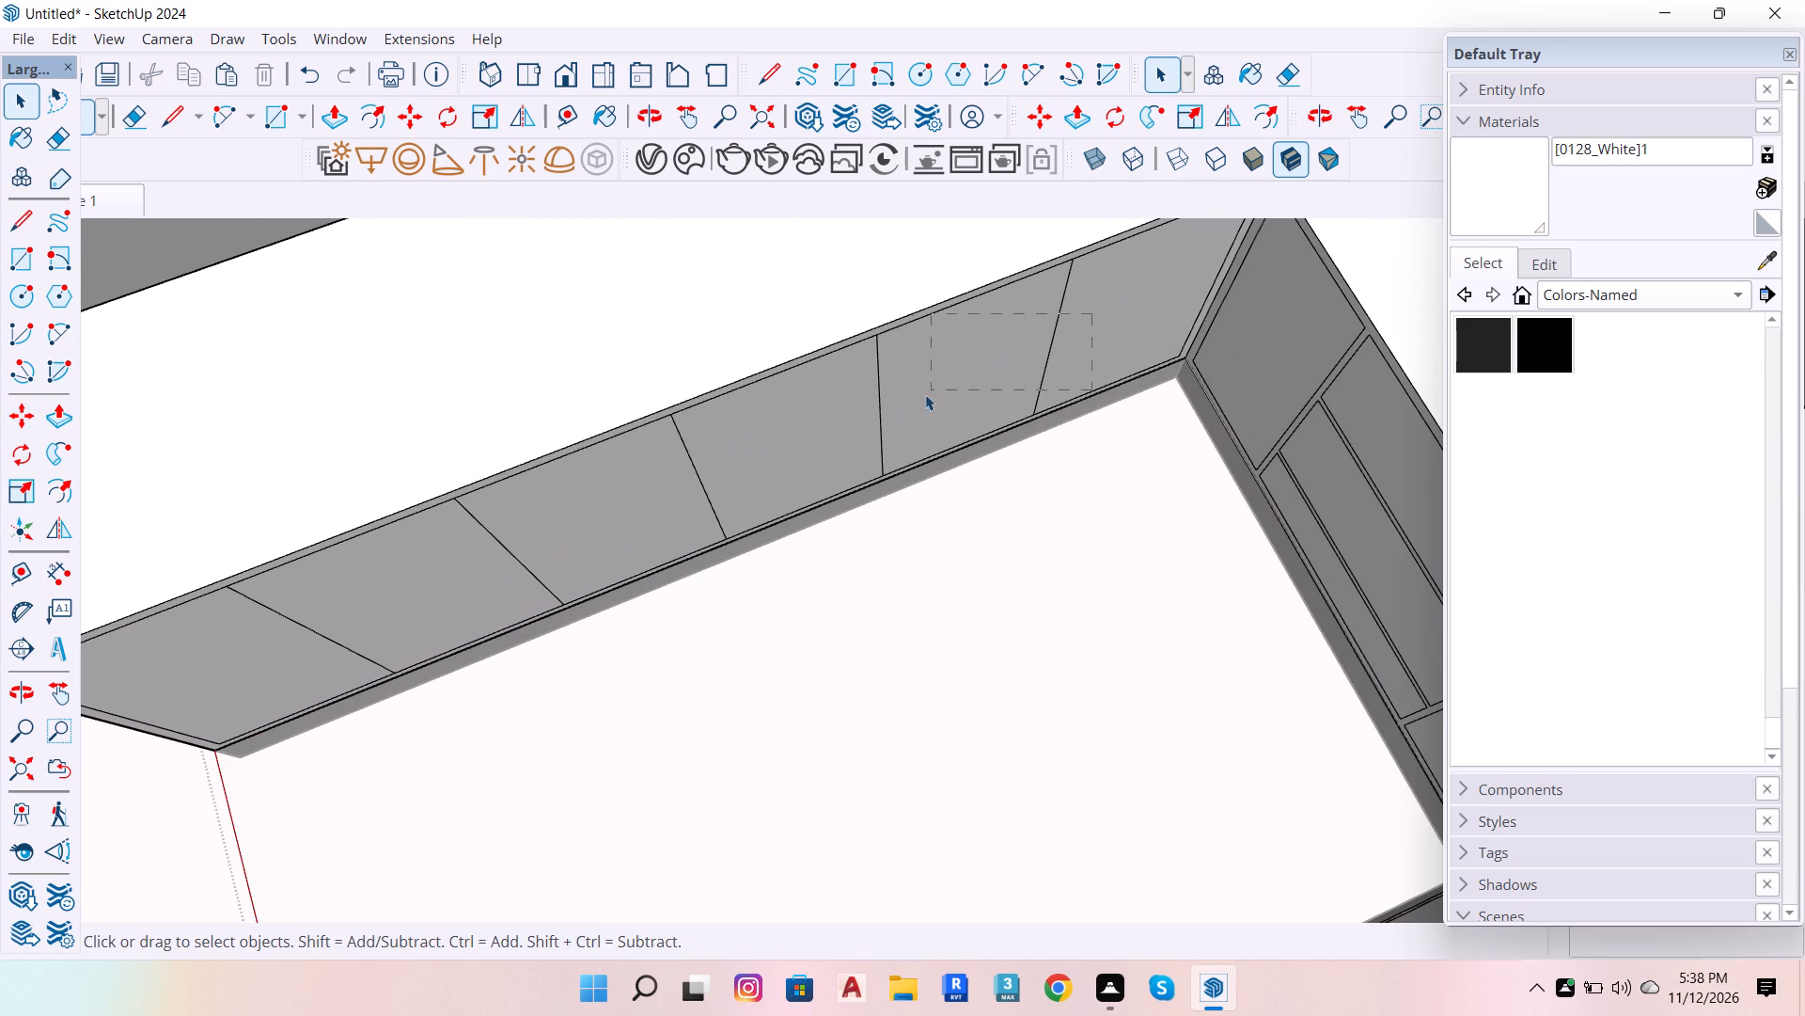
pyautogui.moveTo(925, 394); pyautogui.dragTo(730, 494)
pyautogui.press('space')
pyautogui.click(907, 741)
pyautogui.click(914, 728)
# Copy the five division lines on the inner-wall counter arm's inset panel 0.3" toward the arm's open end.
pyautogui.click(1044, 379)
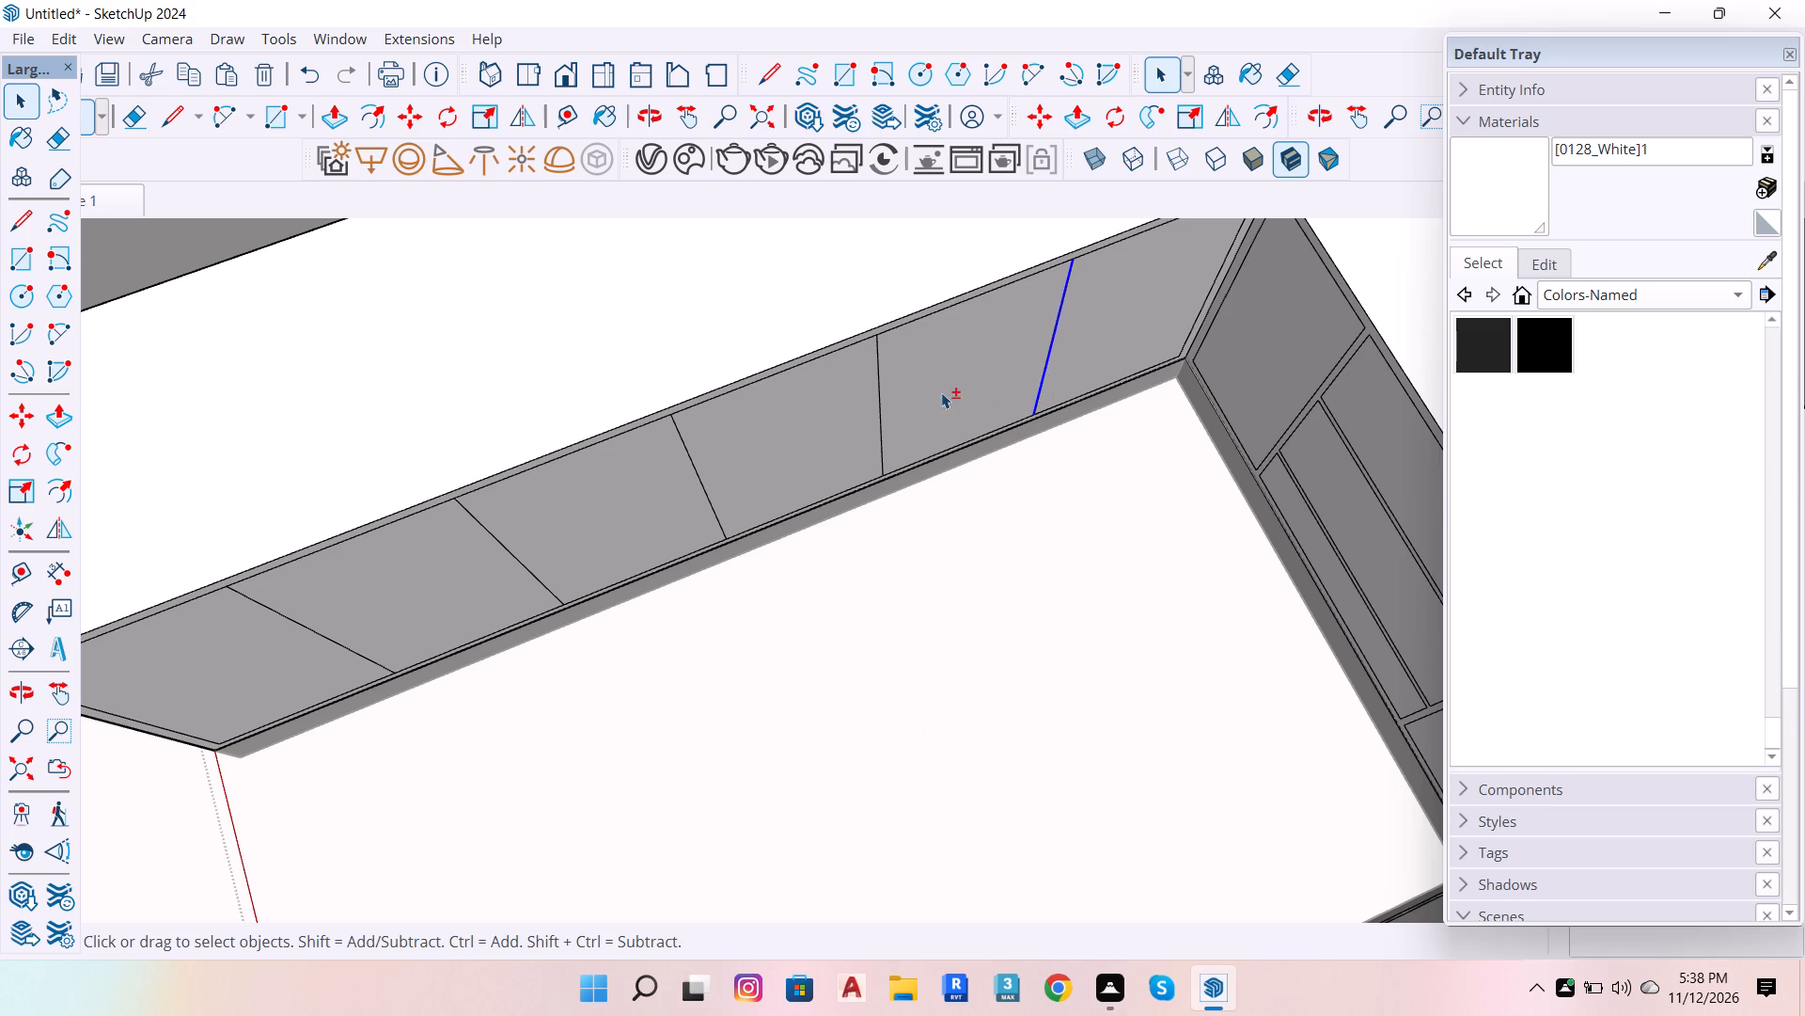
pyautogui.keyDown('shift'); pyautogui.click(883, 425); pyautogui.keyUp('shift')
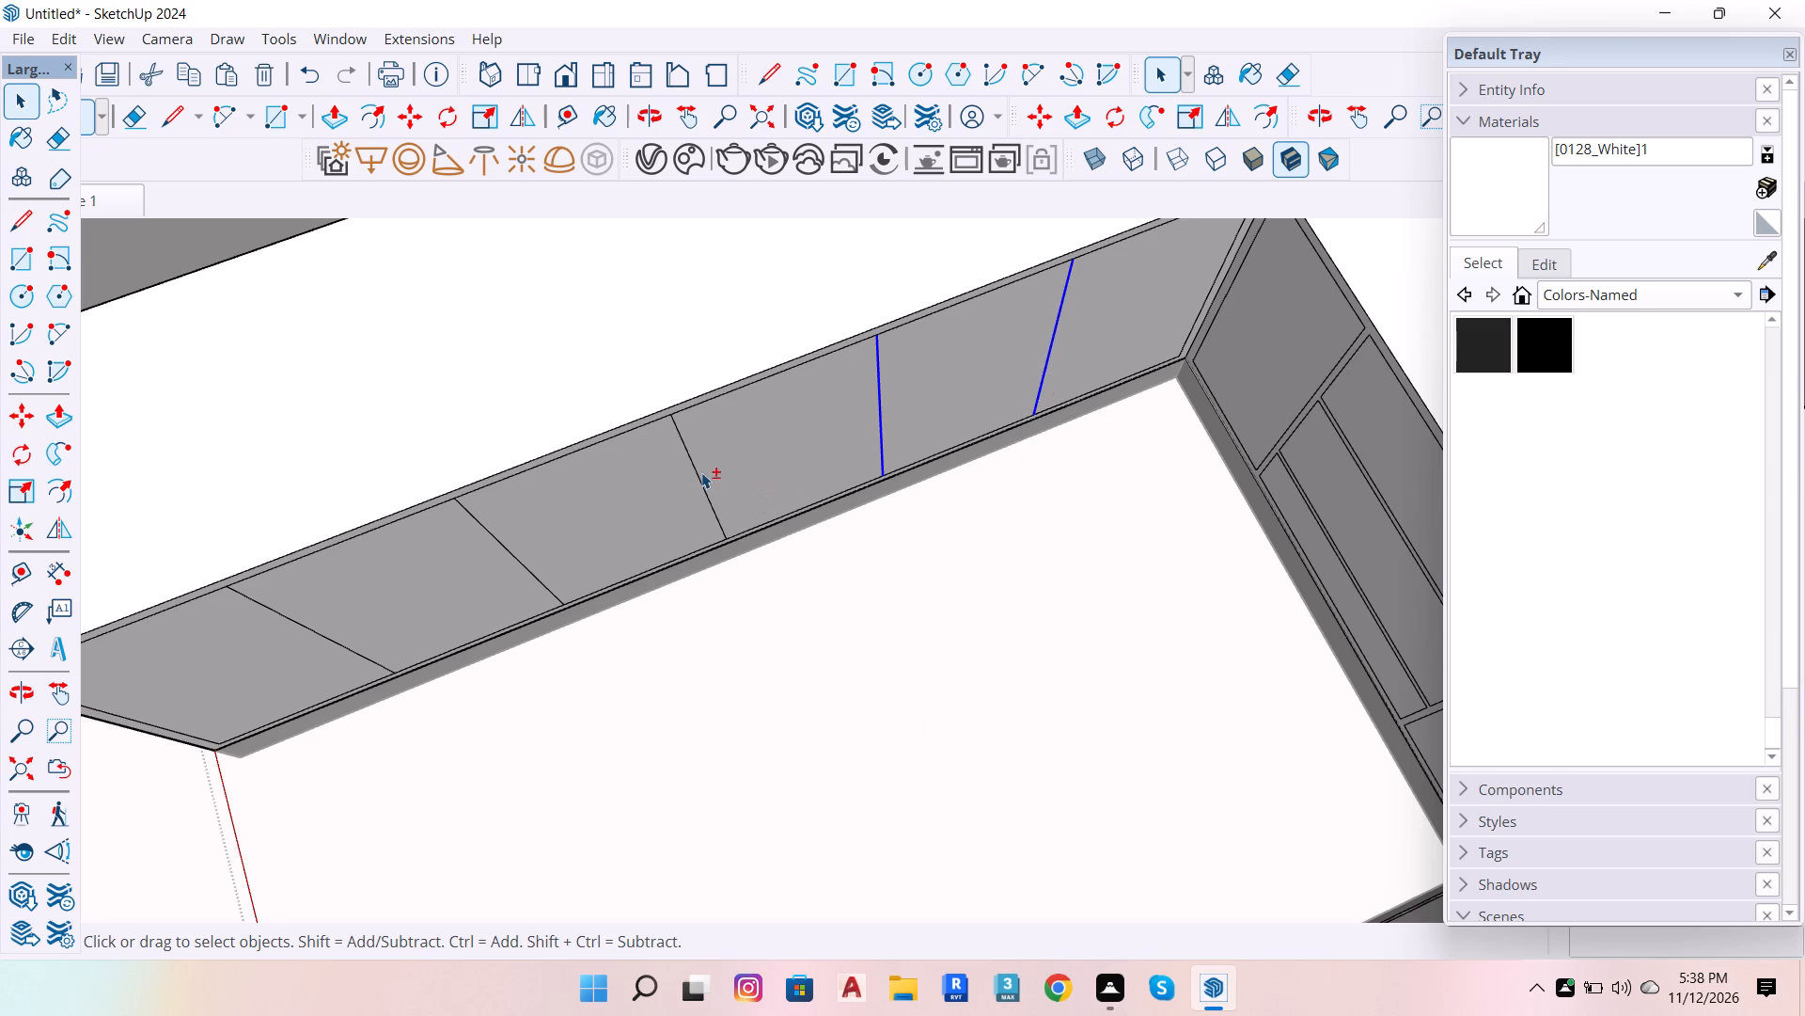
pyautogui.keyDown('shift'); pyautogui.click(706, 484); pyautogui.keyUp('shift')
pyautogui.keyDown('shift'); pyautogui.scroll(-6, 856, 498); pyautogui.keyUp('shift')
pyautogui.keyDown('shift'); pyautogui.scroll(6, 514, 717); pyautogui.keyUp('shift')
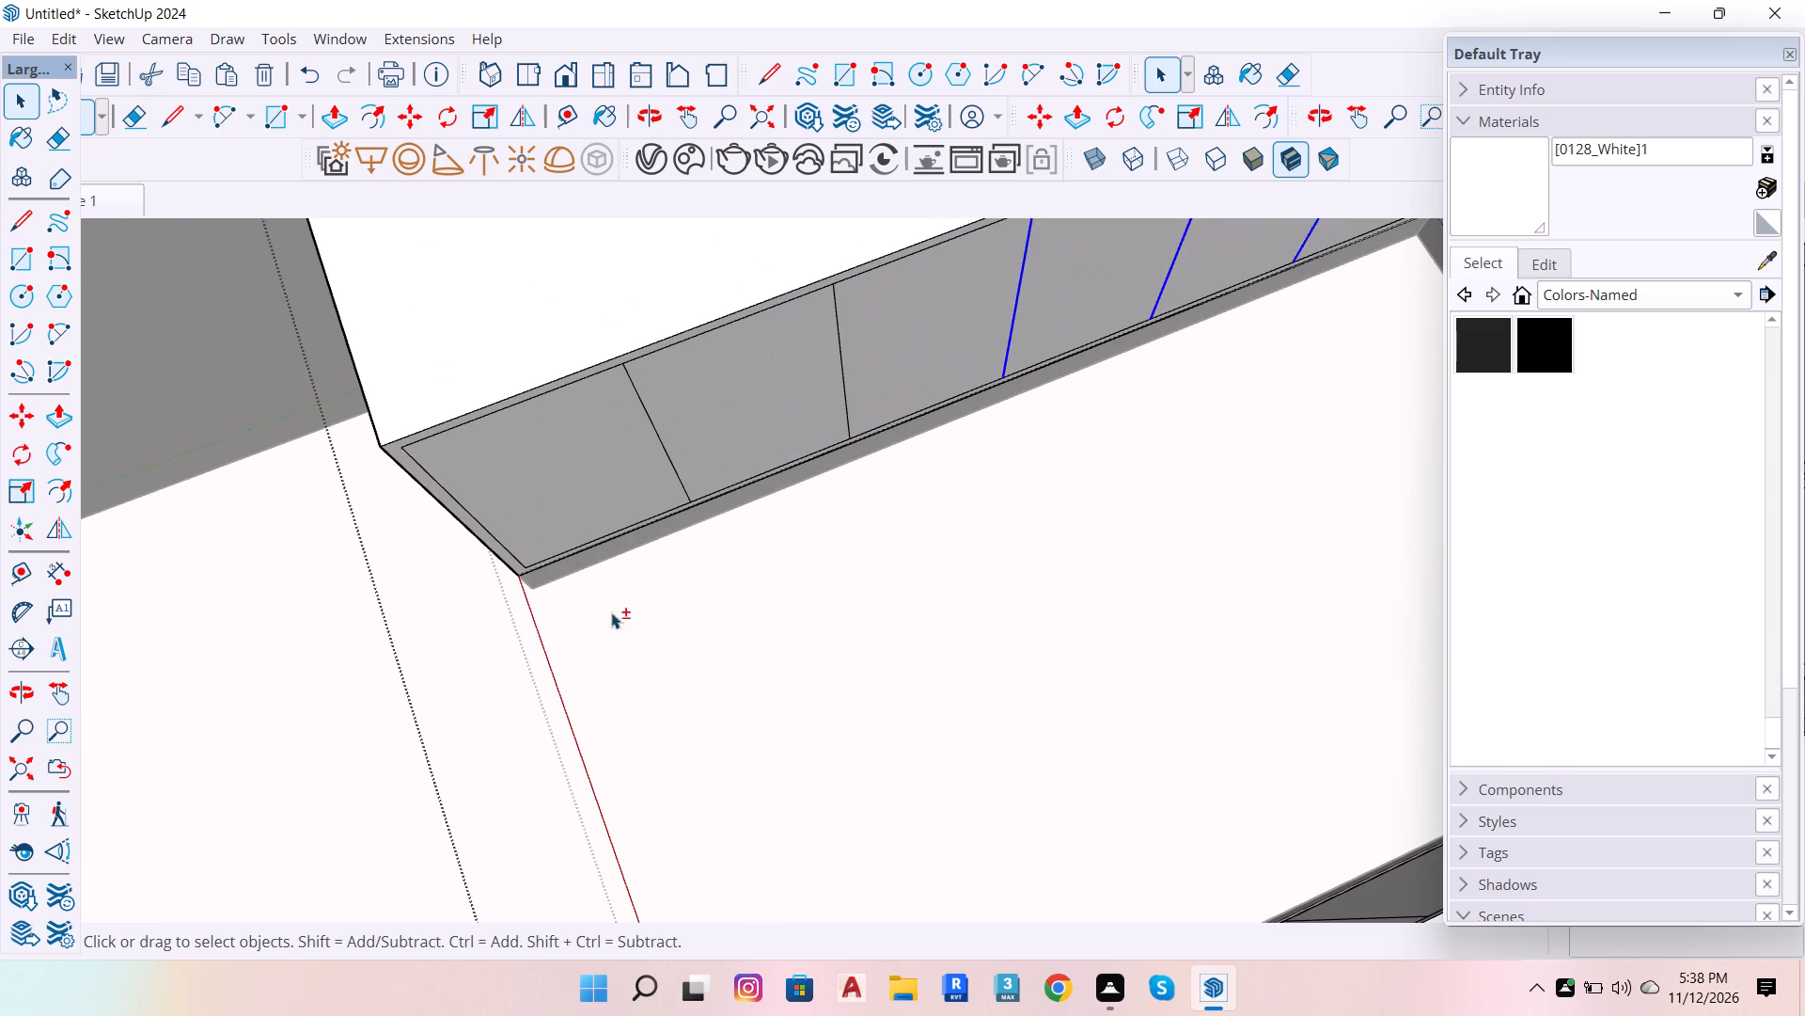
pyautogui.keyDown('shift'); pyautogui.click(848, 413); pyautogui.keyUp('shift')
pyautogui.keyDown('shift'); pyautogui.click(670, 459); pyautogui.keyUp('shift')
pyautogui.scroll(3, 683, 555)
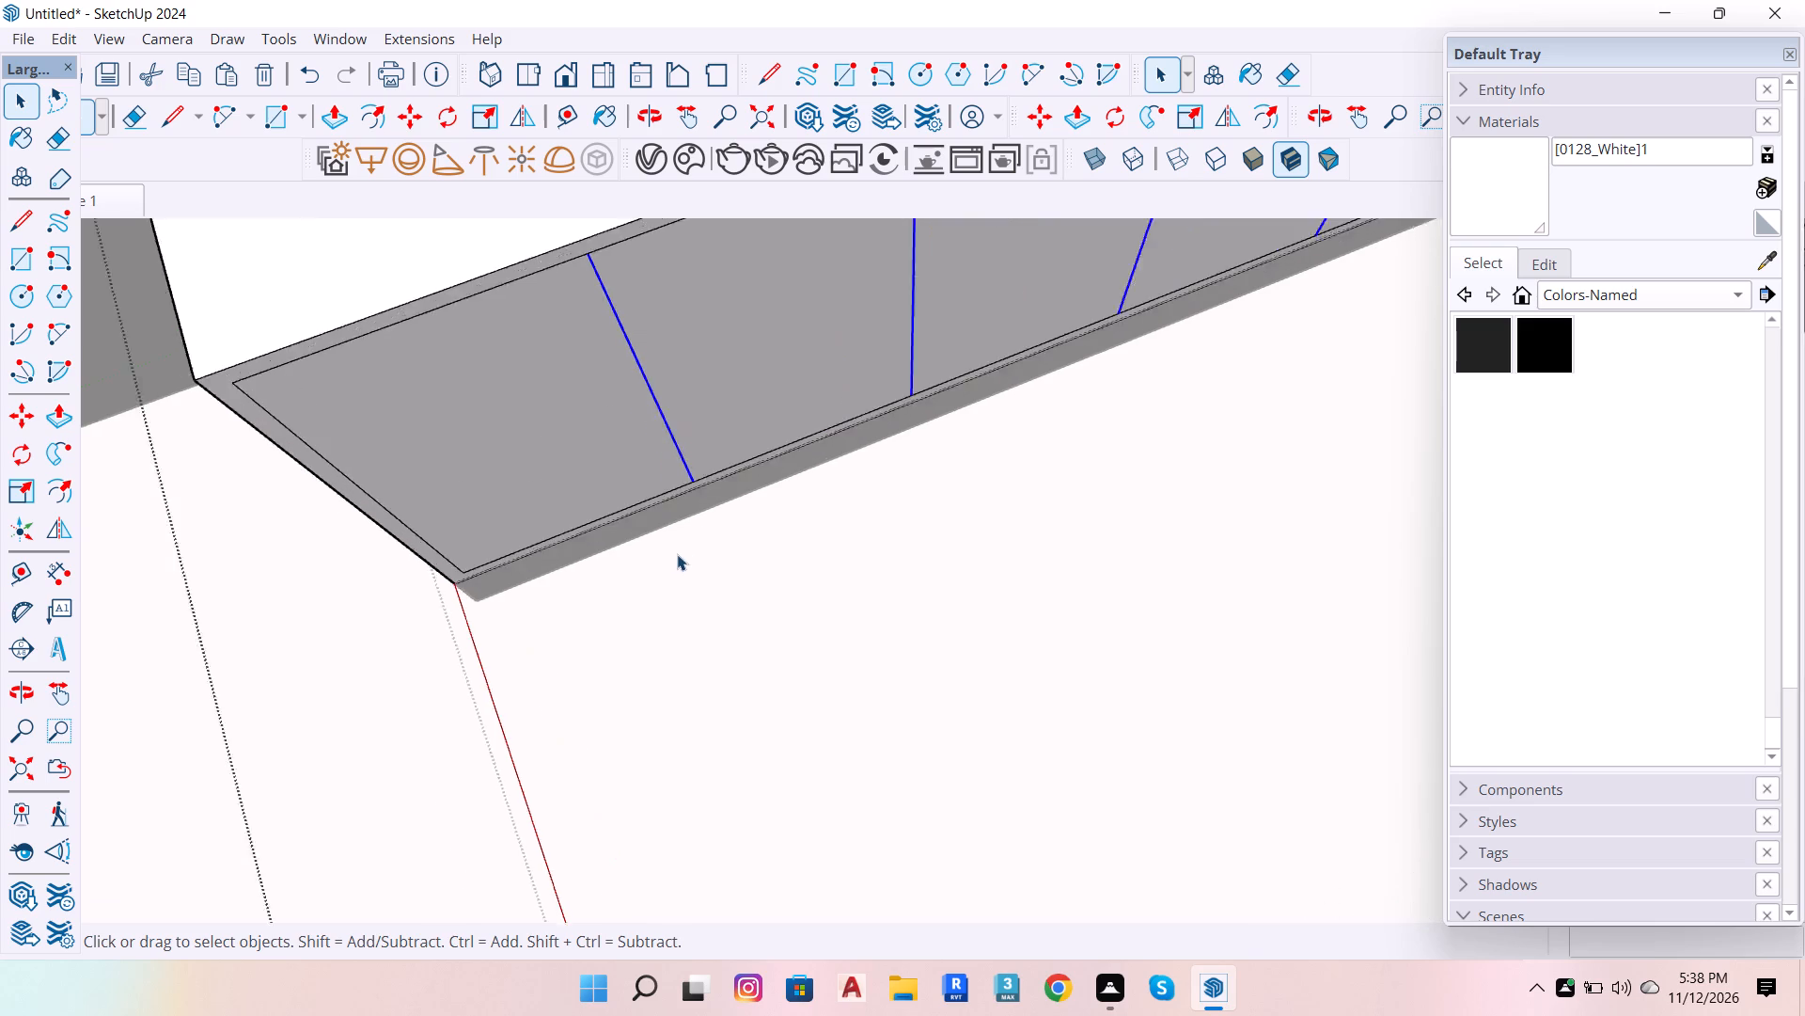
pyautogui.scroll(7, 677, 554)
pyautogui.press('m')
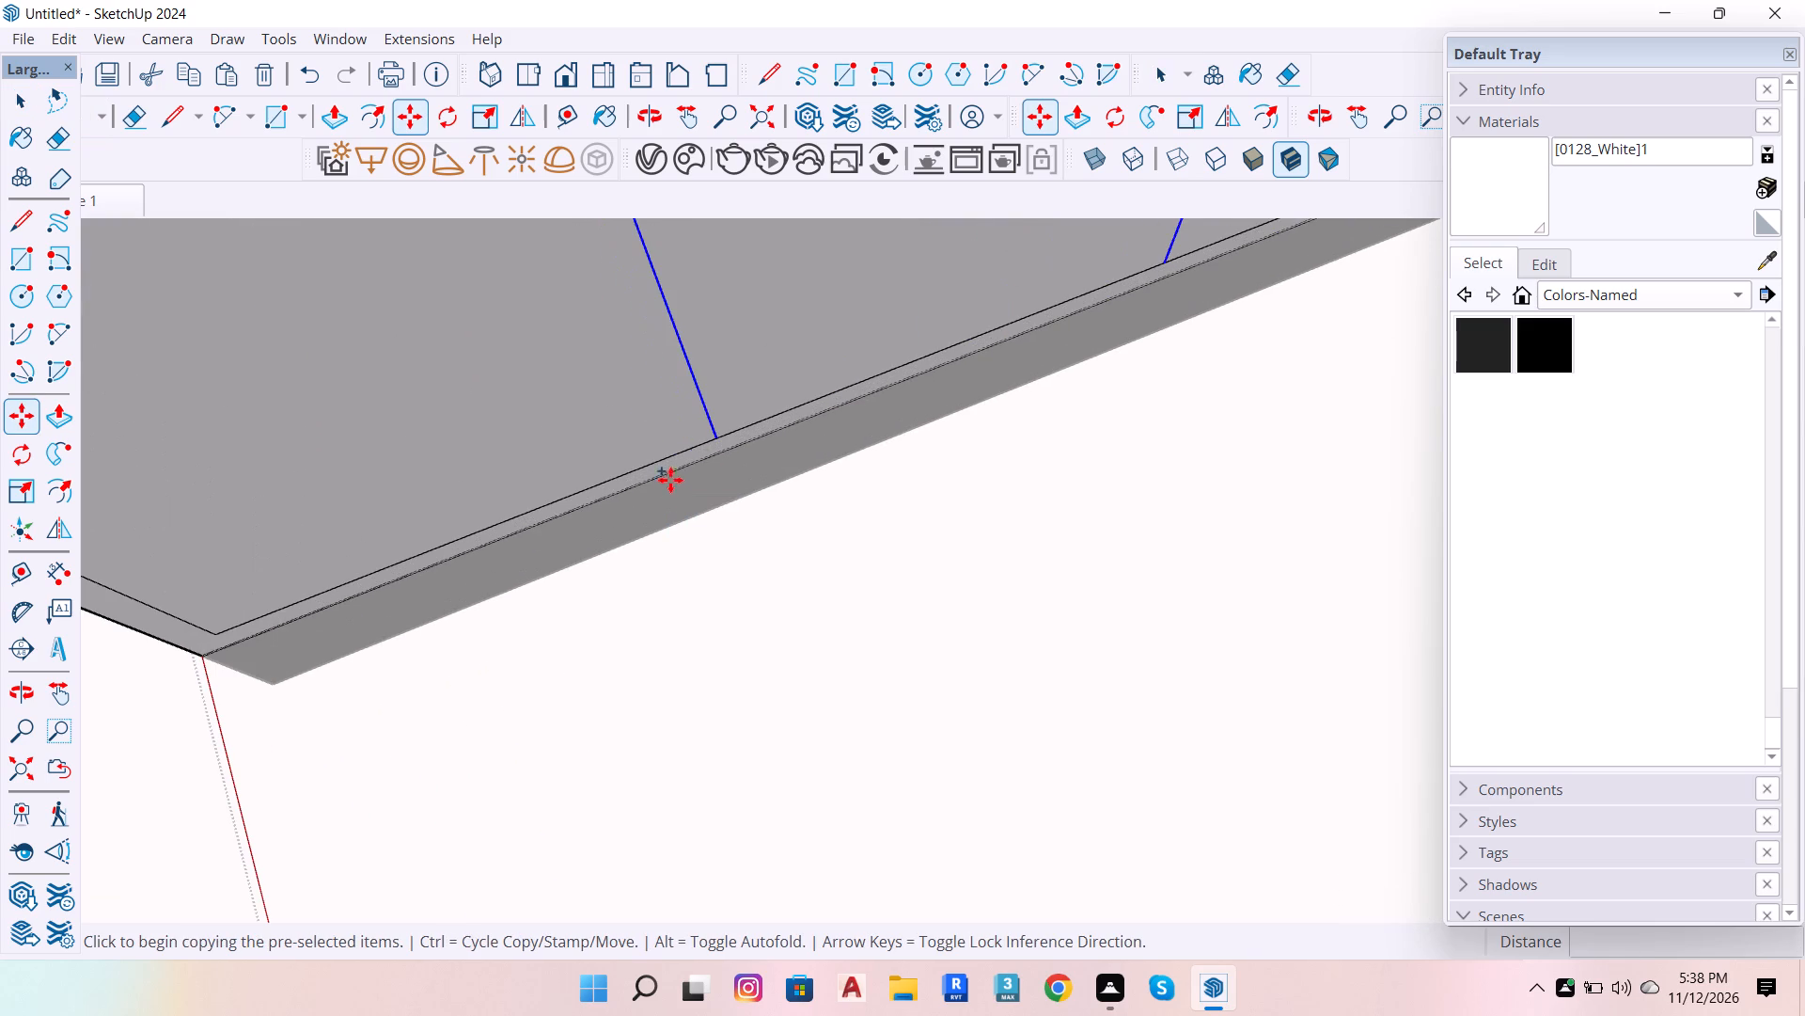
pyautogui.click(721, 439)
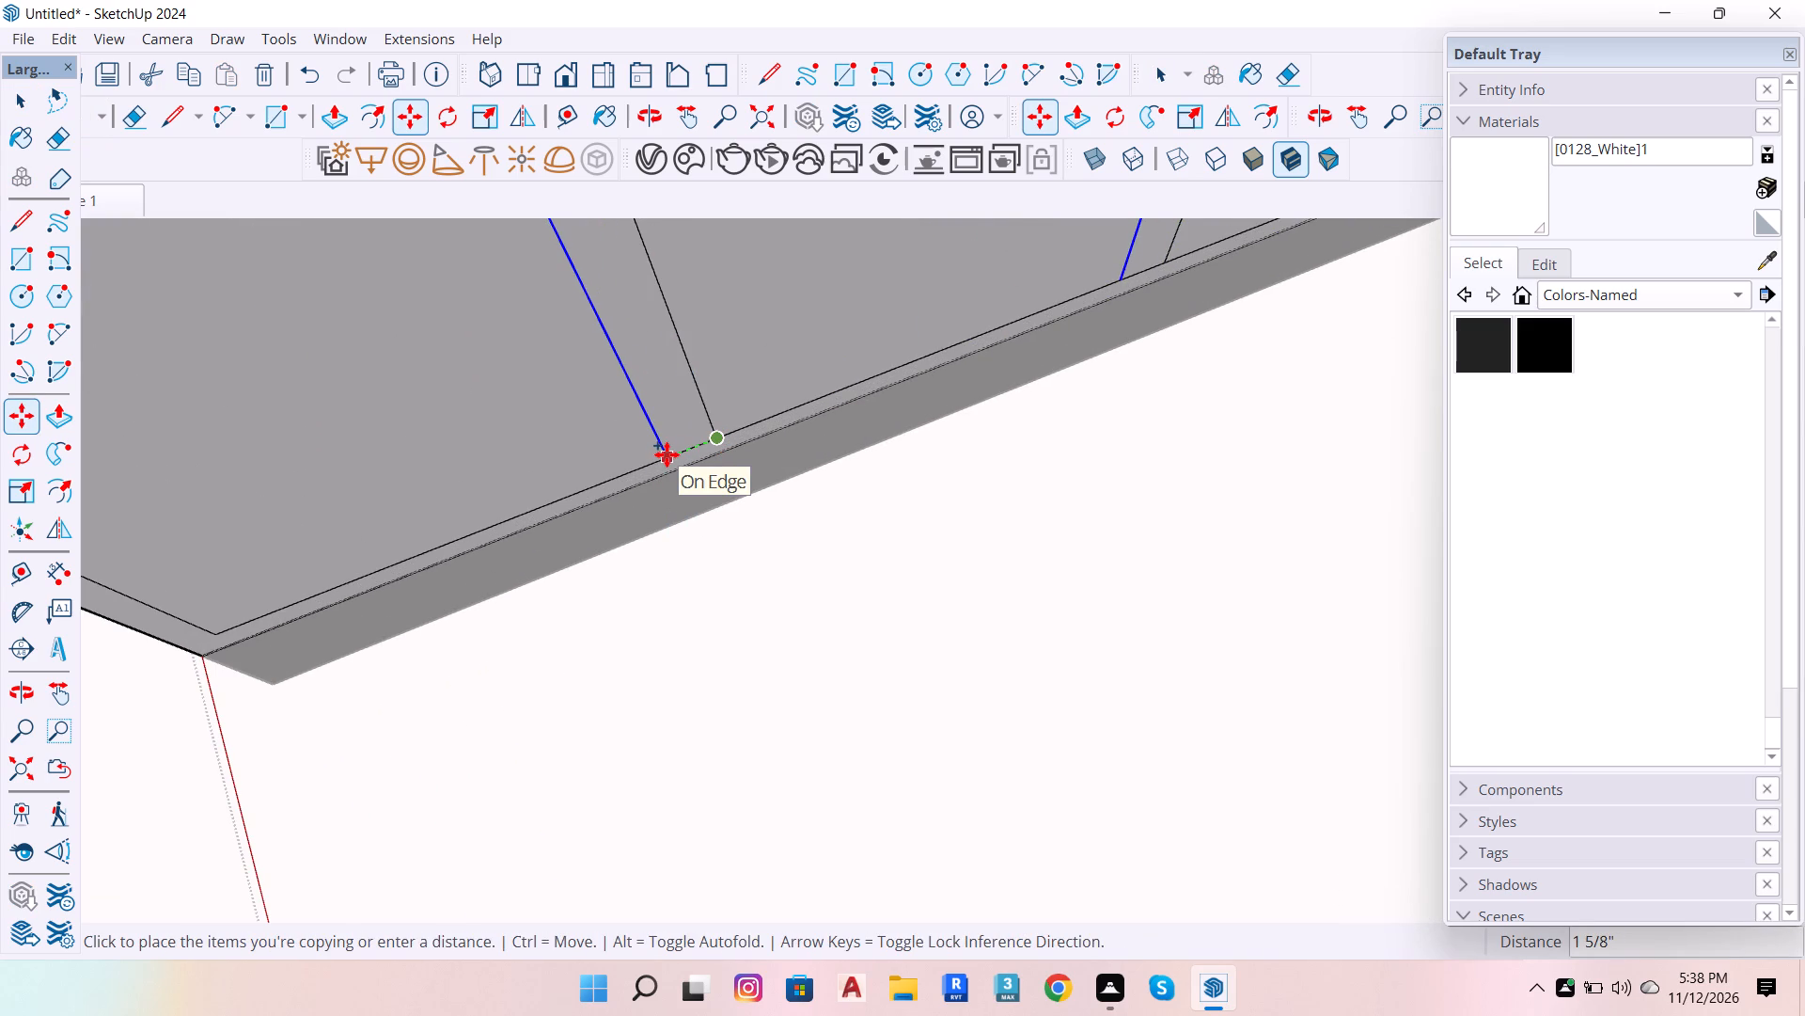
pyautogui.write('.3')
pyautogui.press('Return')
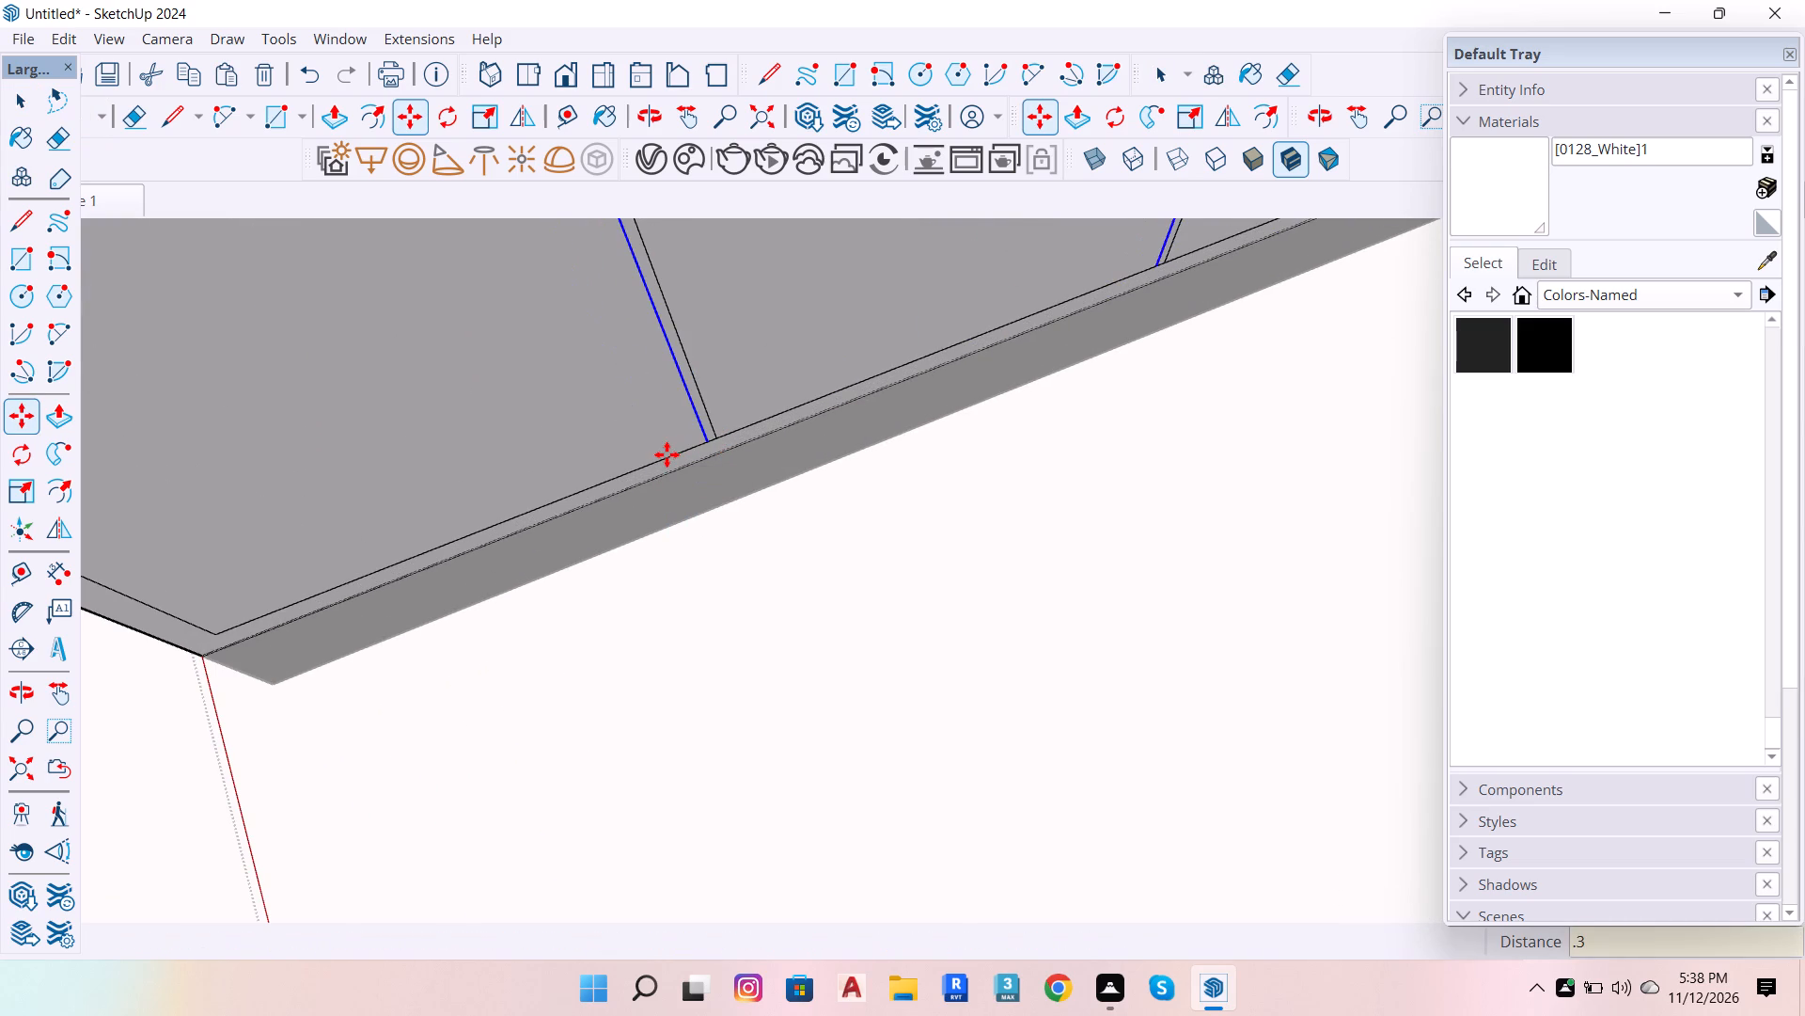
# Copy the five offset lines 0.6" toward the counter's inner corner, placing them across the original division lines.
pyautogui.click(700, 437)
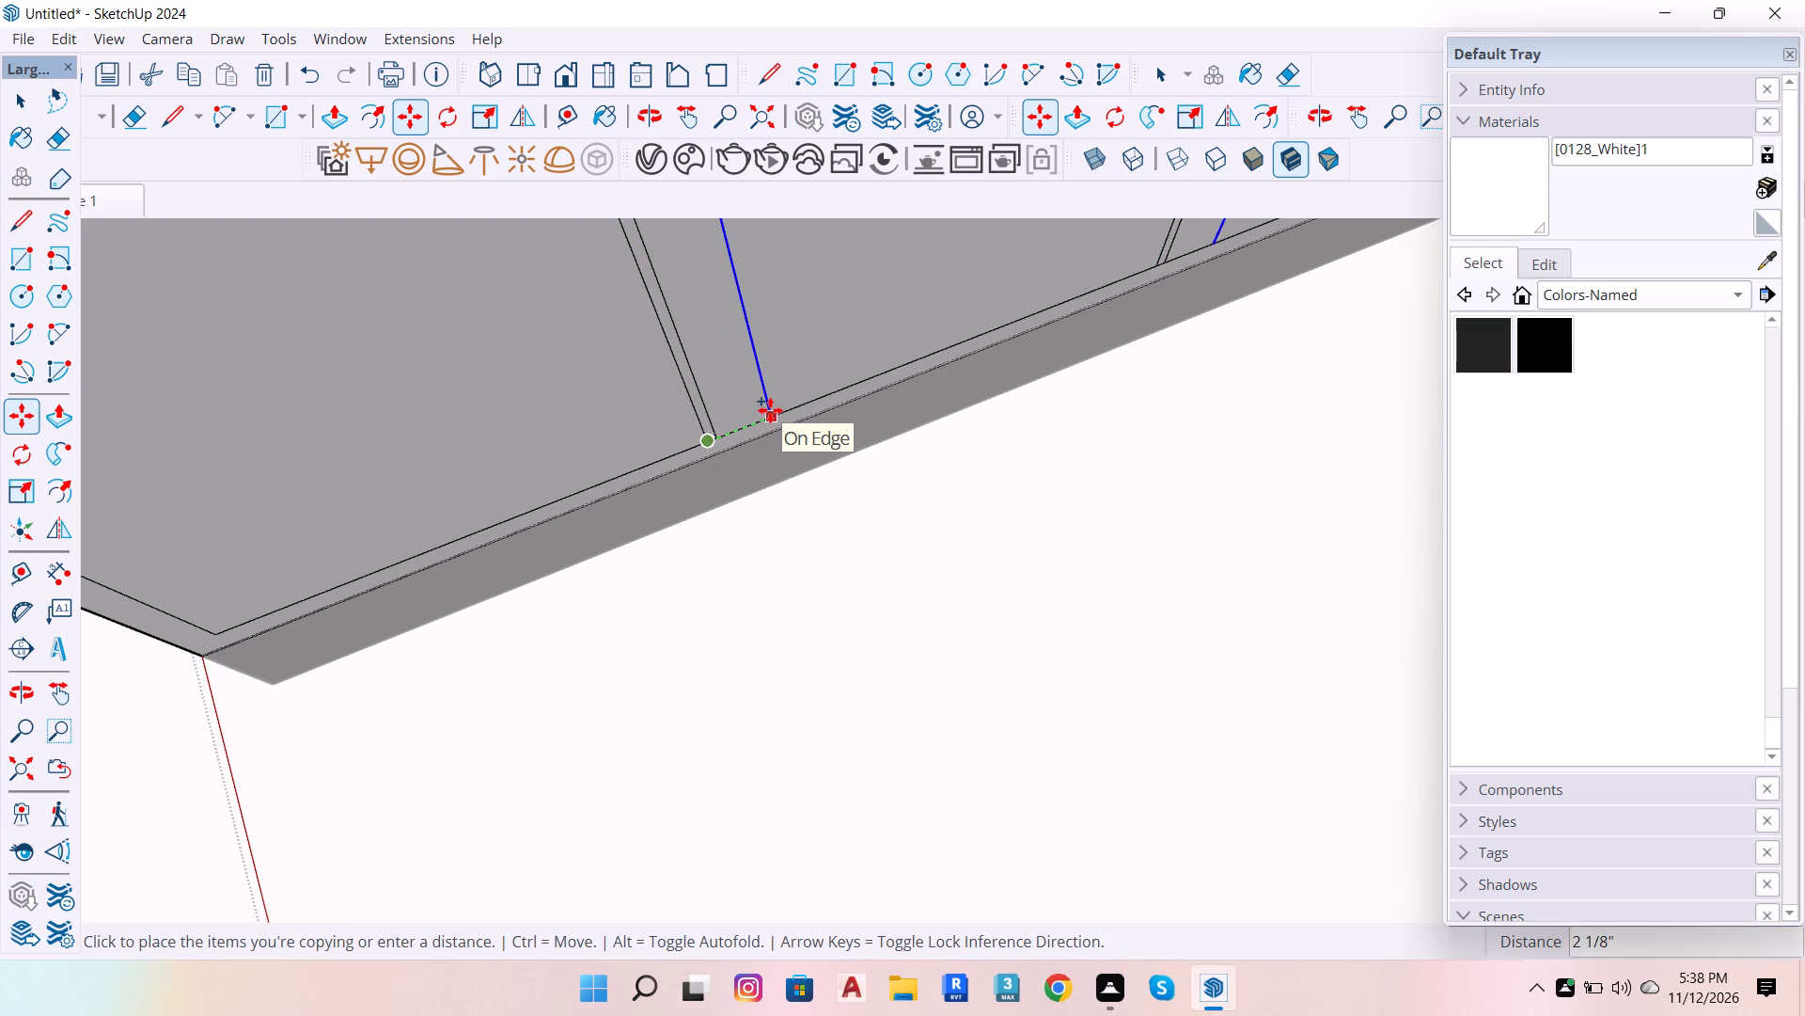
pyautogui.write('.6')
pyautogui.press('Return')
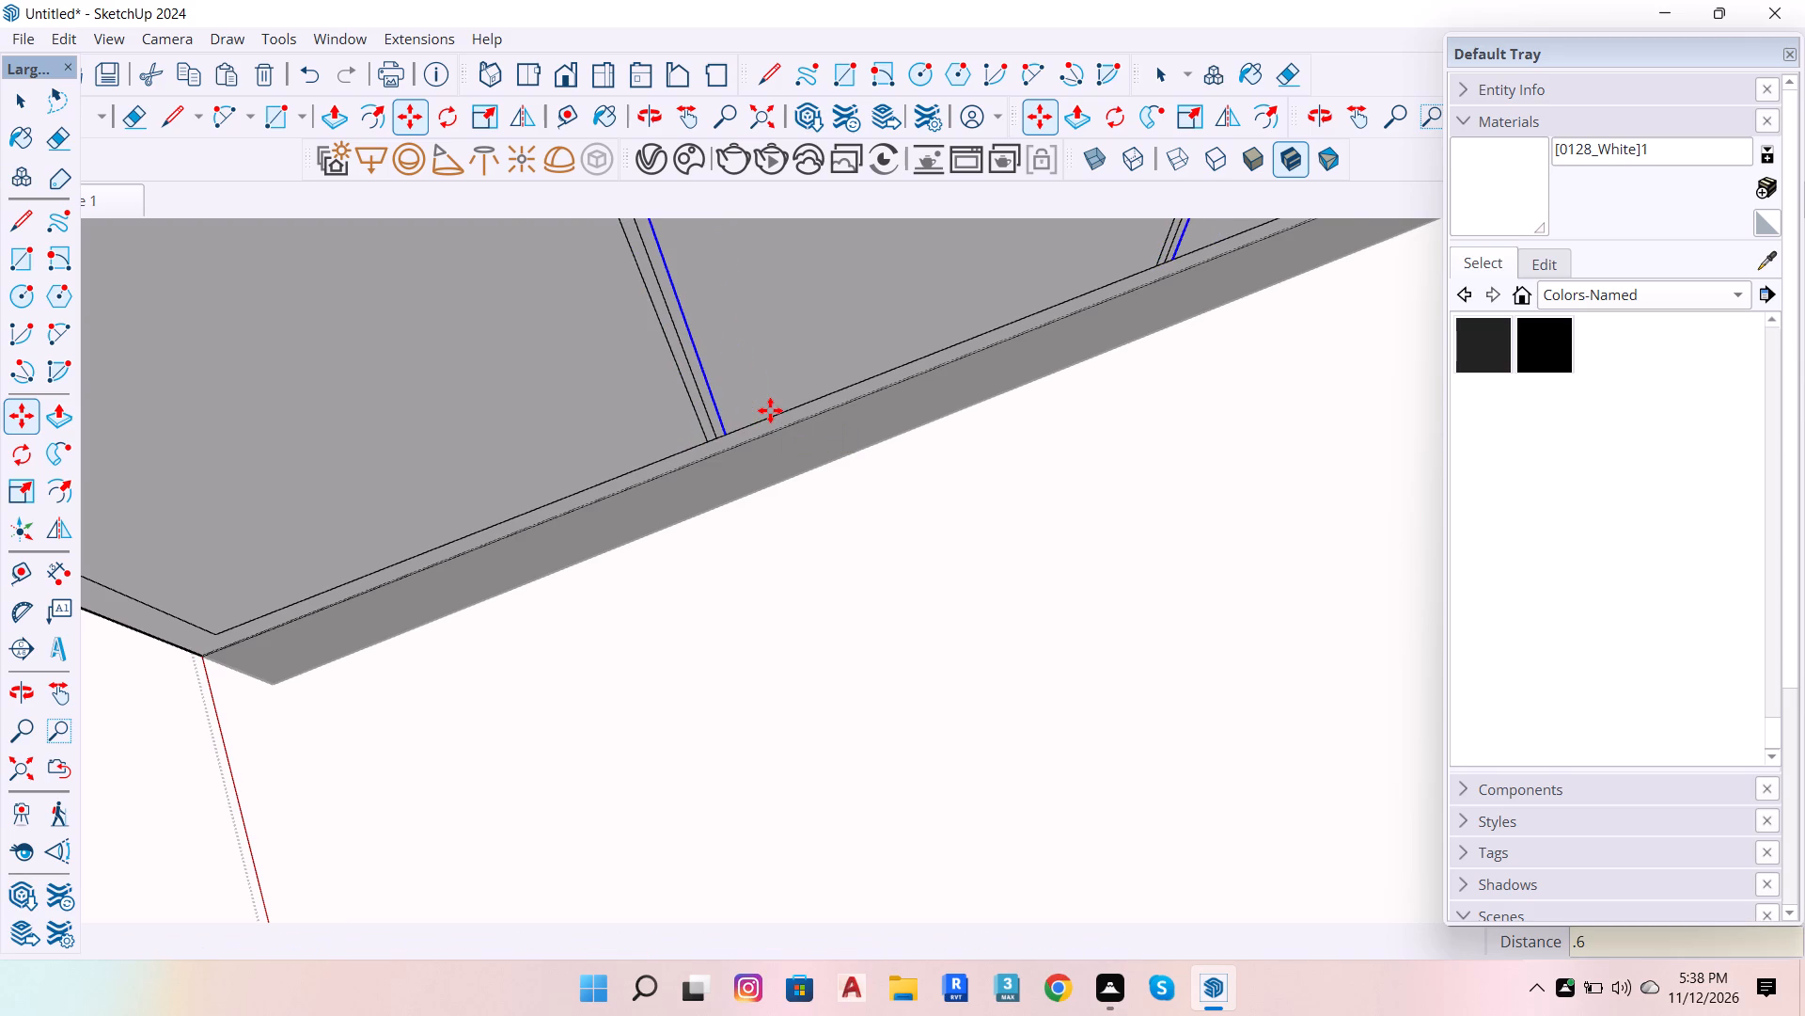
pyautogui.scroll(-7, 775, 451)
pyautogui.scroll(-6, 823, 543)
pyautogui.press('space')
pyautogui.scroll(-7, 848, 564)
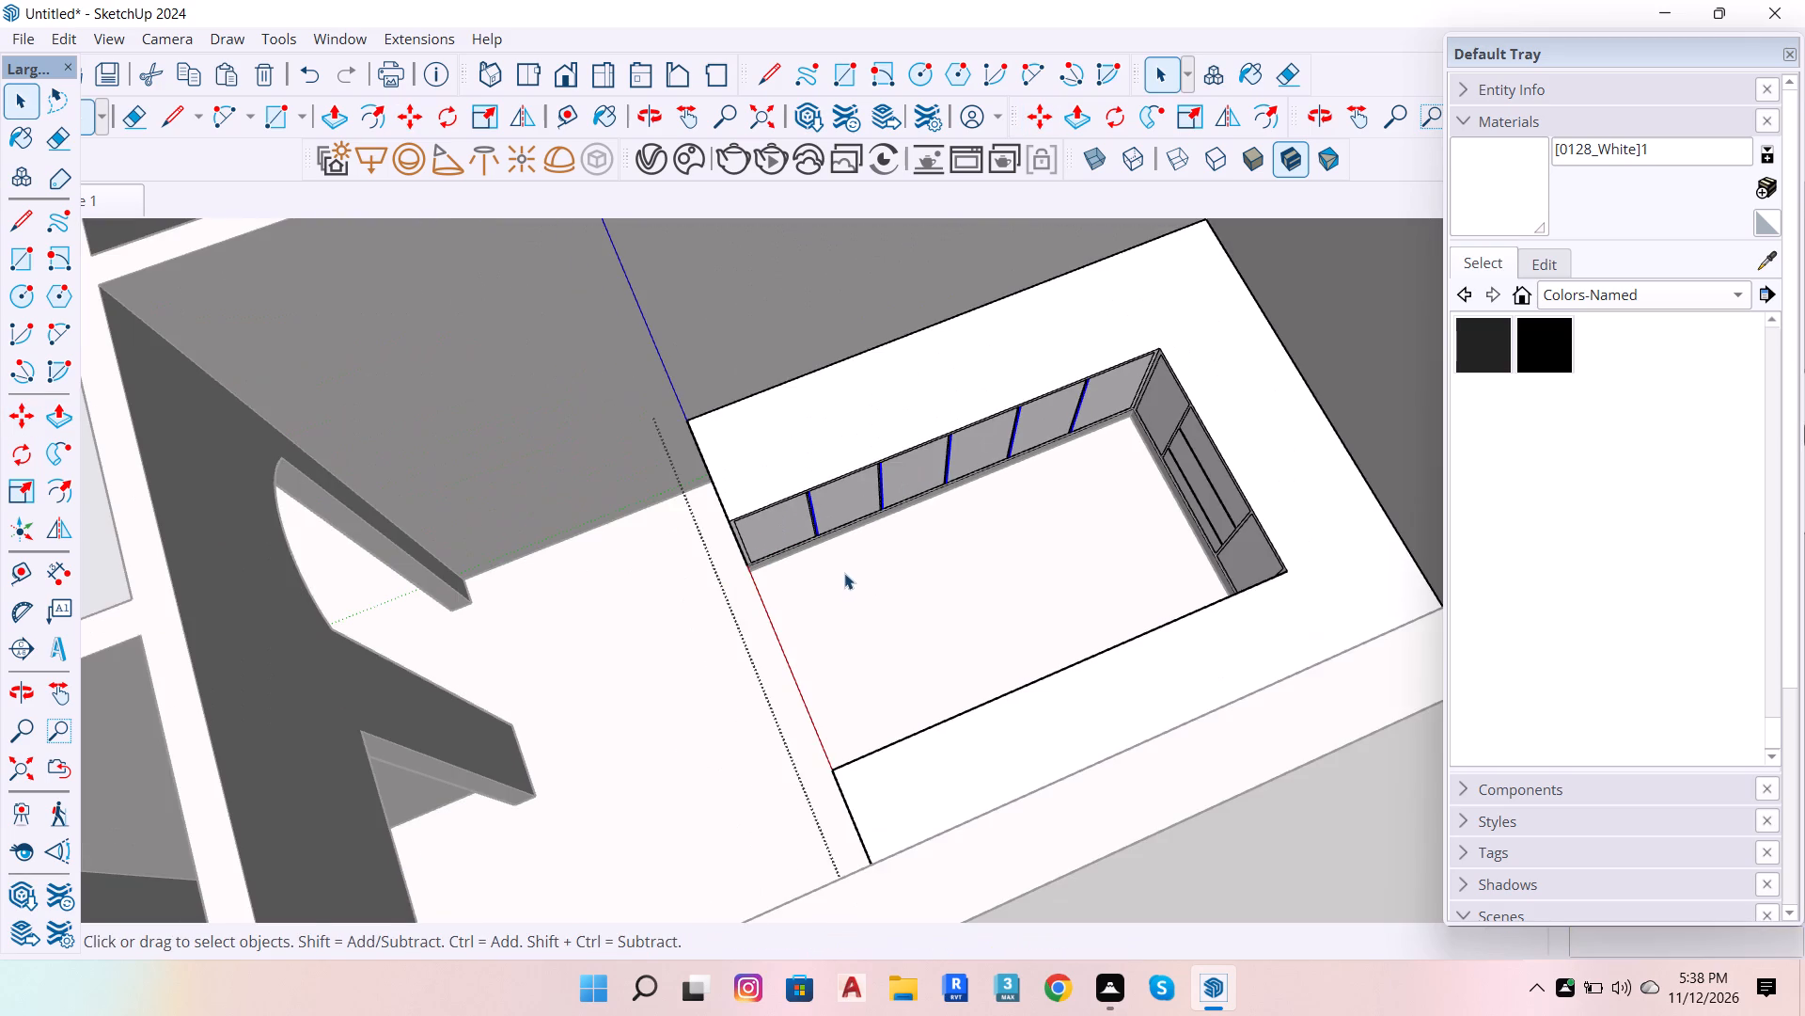
# On the opposite counter arm's front face, copy the five division lines 0.3" toward the arm's open end.
pyautogui.press('o')
pyautogui.moveTo(715, 582); pyautogui.dragTo(1621, 348)
pyautogui.moveTo(1062, 250); pyautogui.dragTo(1215, 732)
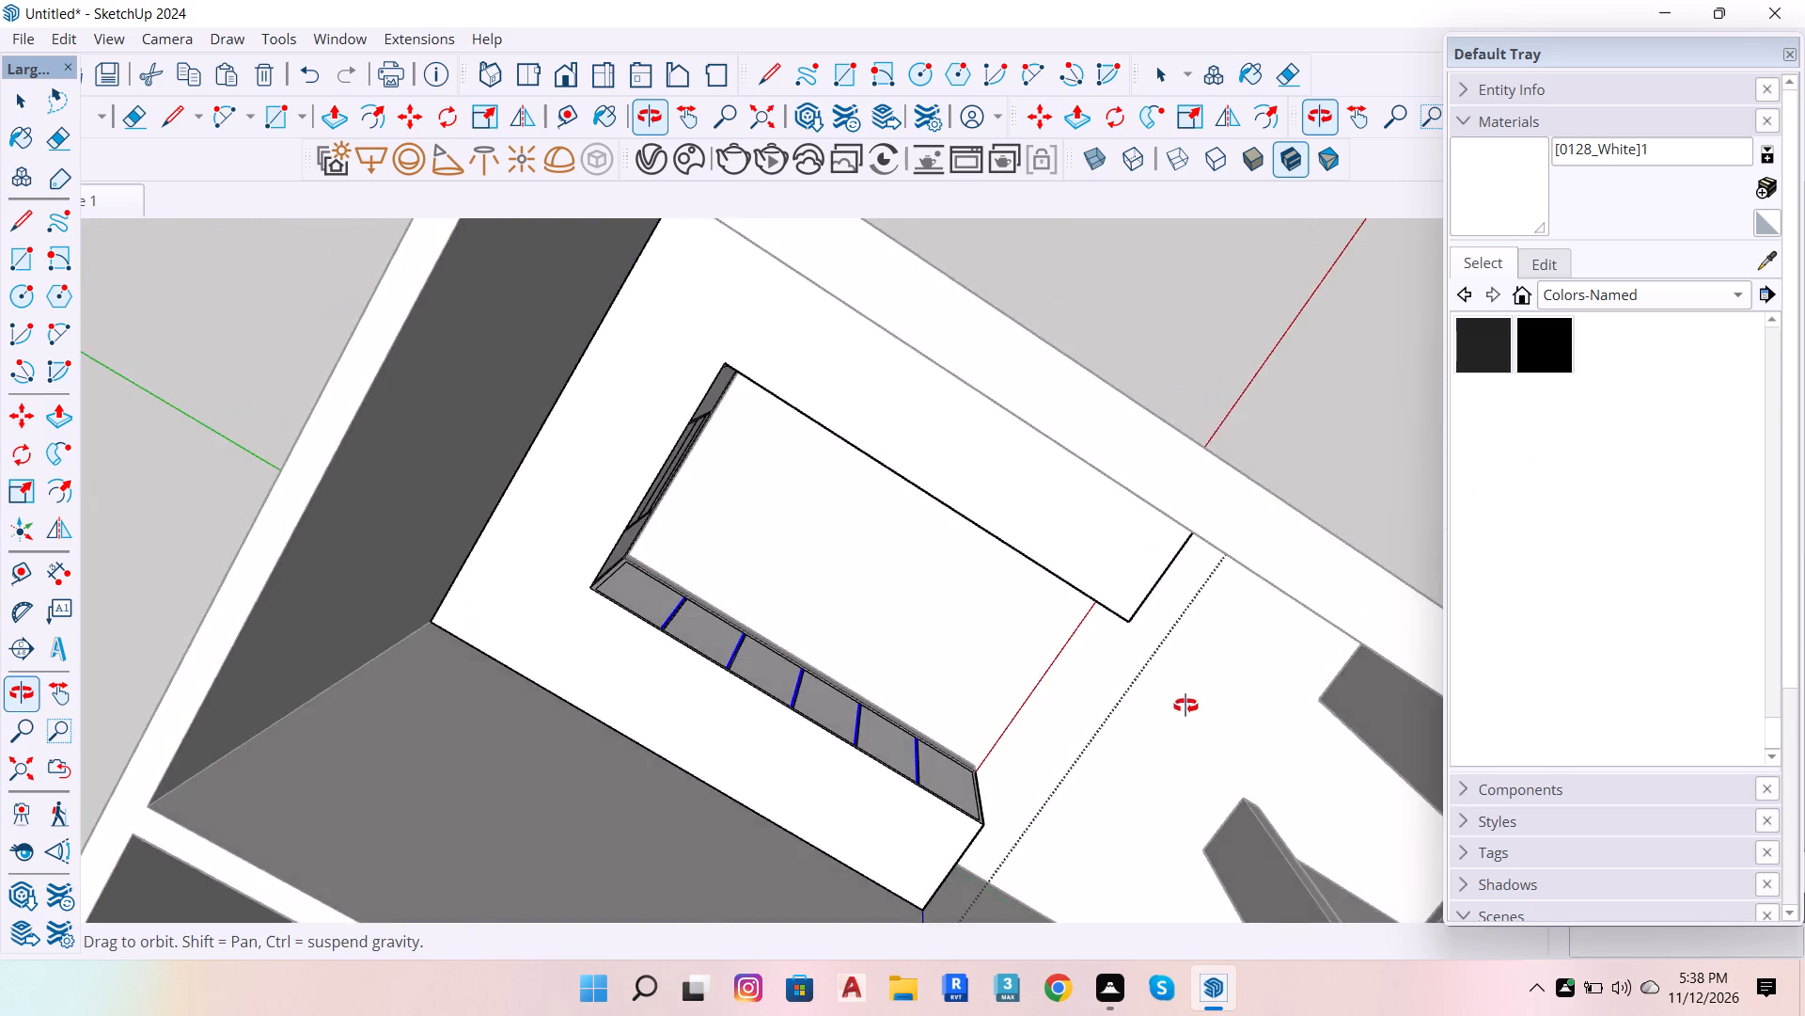
pyautogui.scroll(6, 1136, 699)
pyautogui.moveTo(1063, 443); pyautogui.dragTo(1169, 77)
pyautogui.moveTo(1036, 278); pyautogui.dragTo(1086, 664)
pyautogui.scroll(-20, 1075, 573)
pyautogui.scroll(-2, 1075, 573)
pyautogui.scroll(-8, 1011, 533)
pyautogui.scroll(-17, 1012, 535)
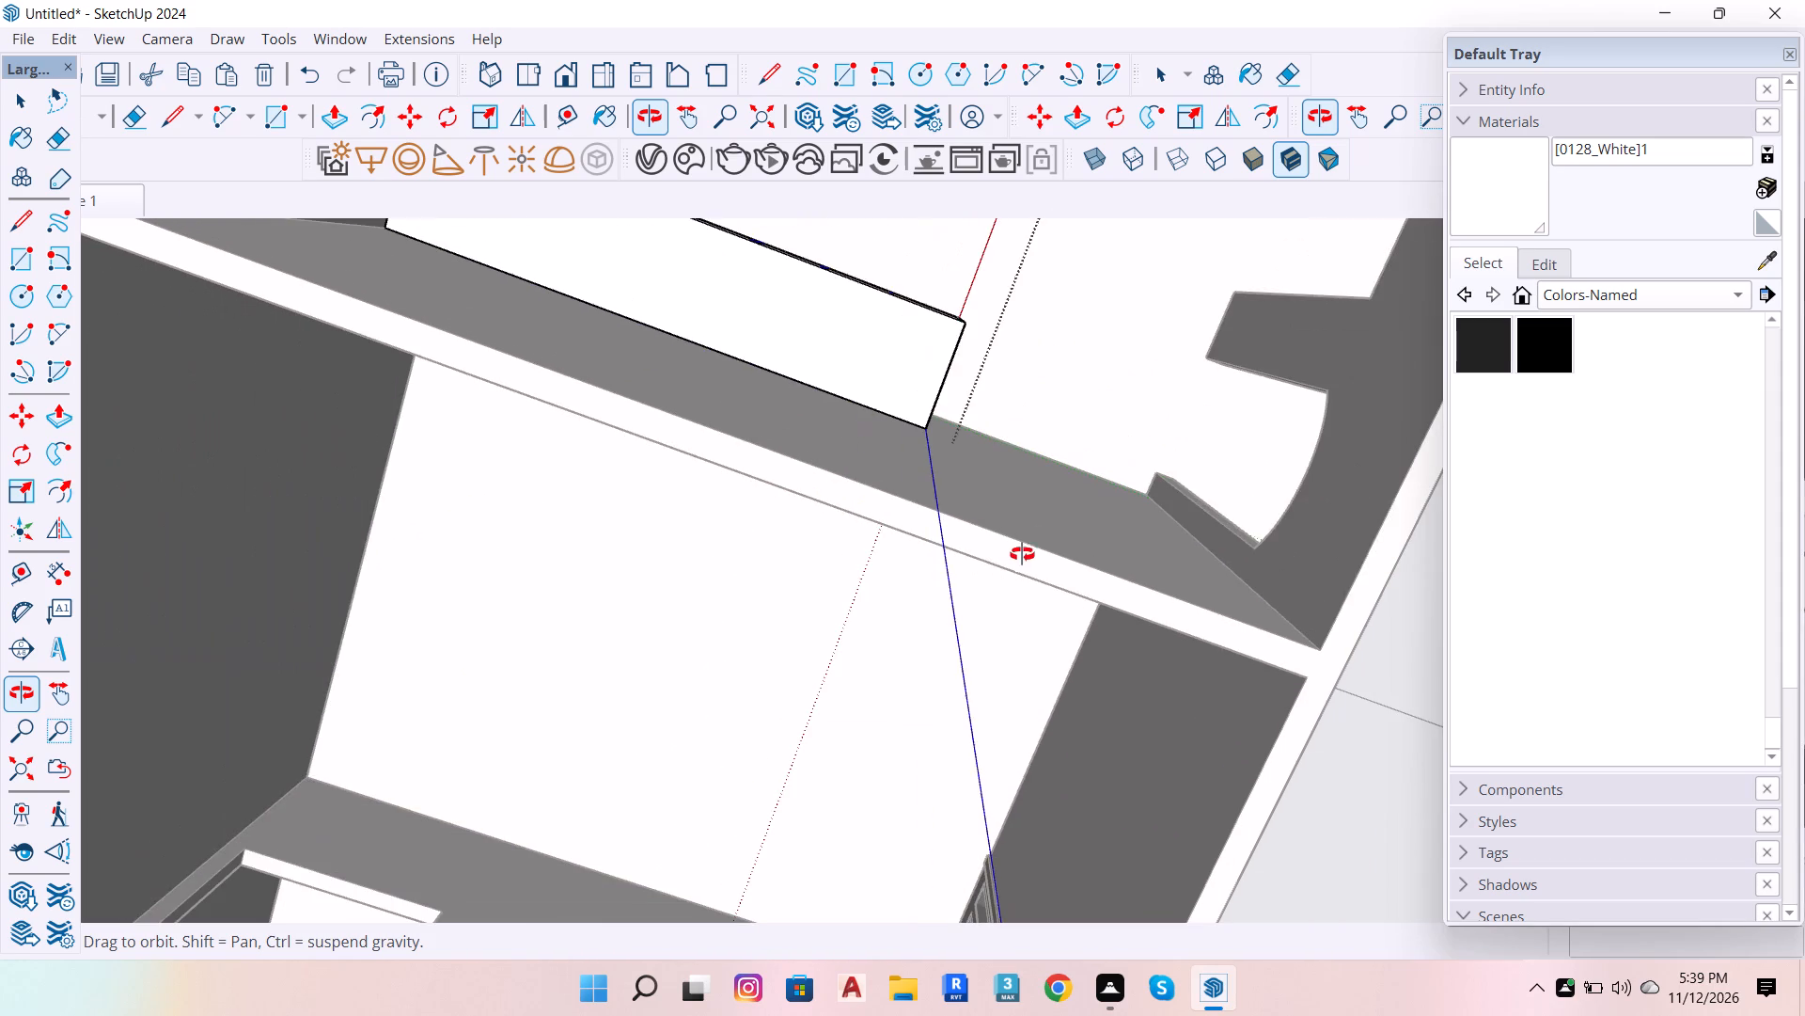
pyautogui.scroll(-13, 960, 428)
pyautogui.scroll(6, 938, 310)
pyautogui.moveTo(938, 310); pyautogui.dragTo(941, 278)
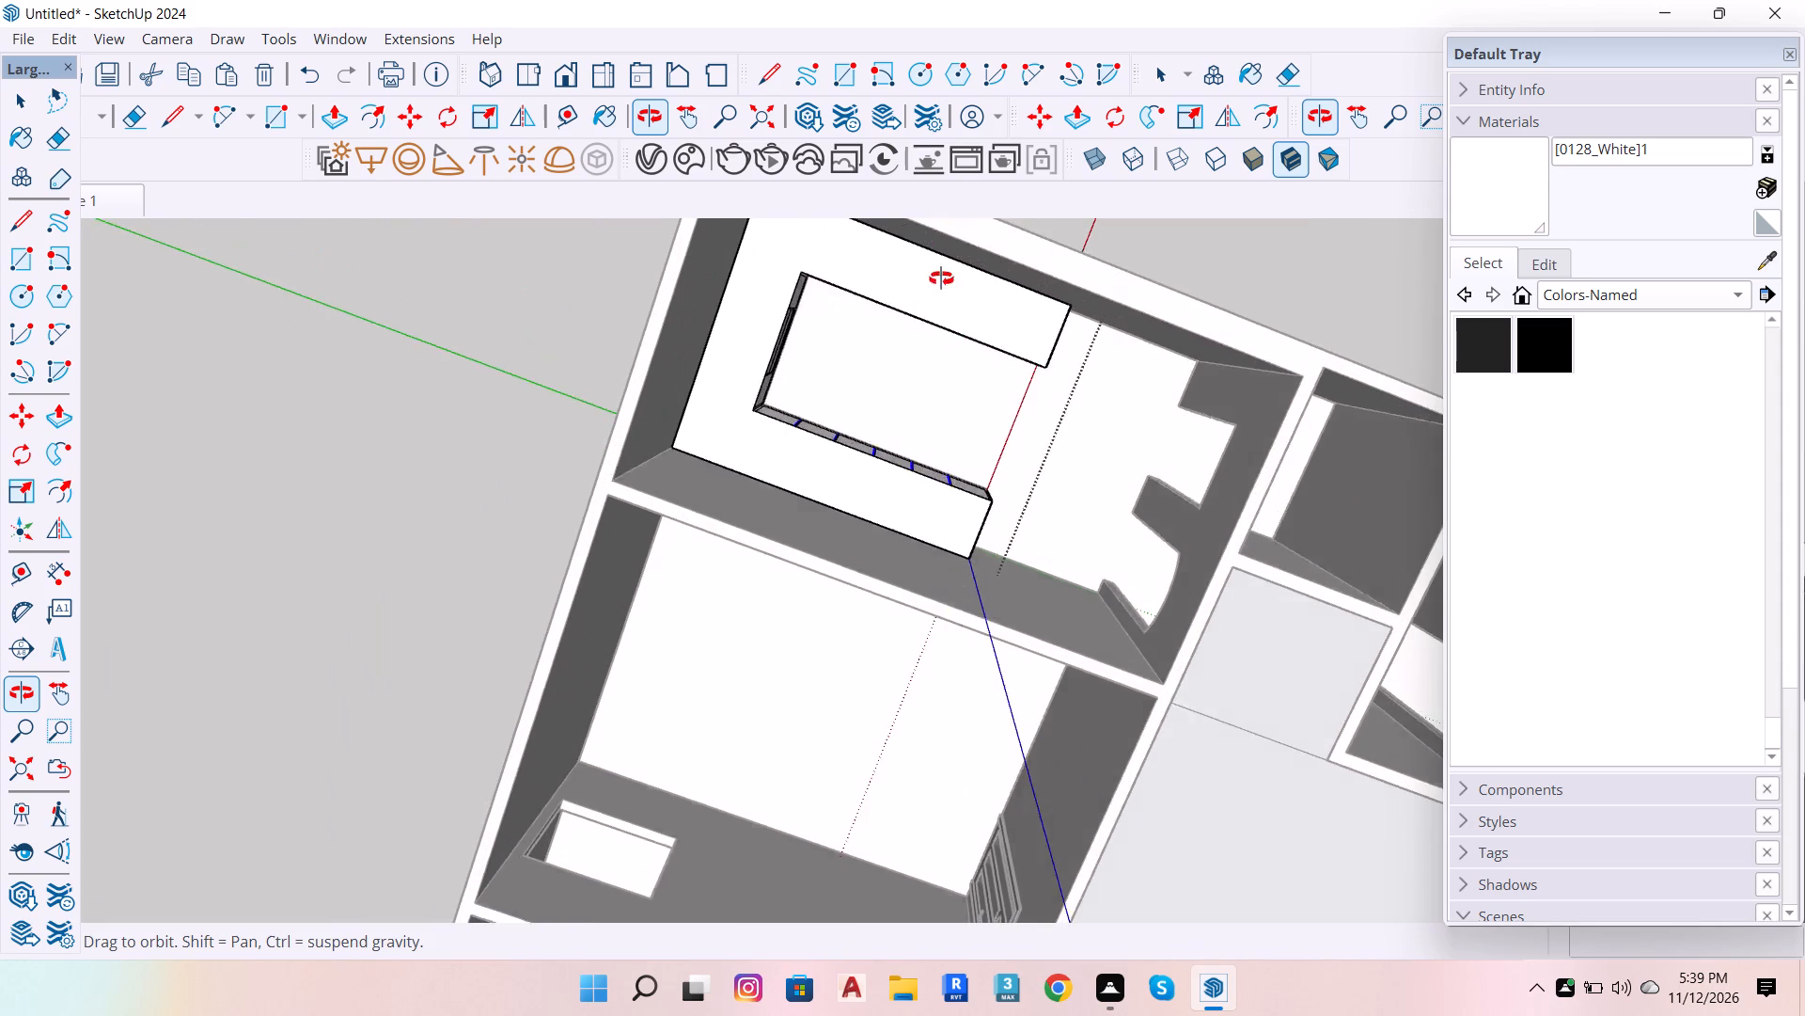
pyautogui.moveTo(941, 278); pyautogui.dragTo(951, 176)
pyautogui.scroll(7, 943, 232)
pyautogui.moveTo(887, 392); pyautogui.dragTo(903, 320)
pyautogui.scroll(7, 942, 334)
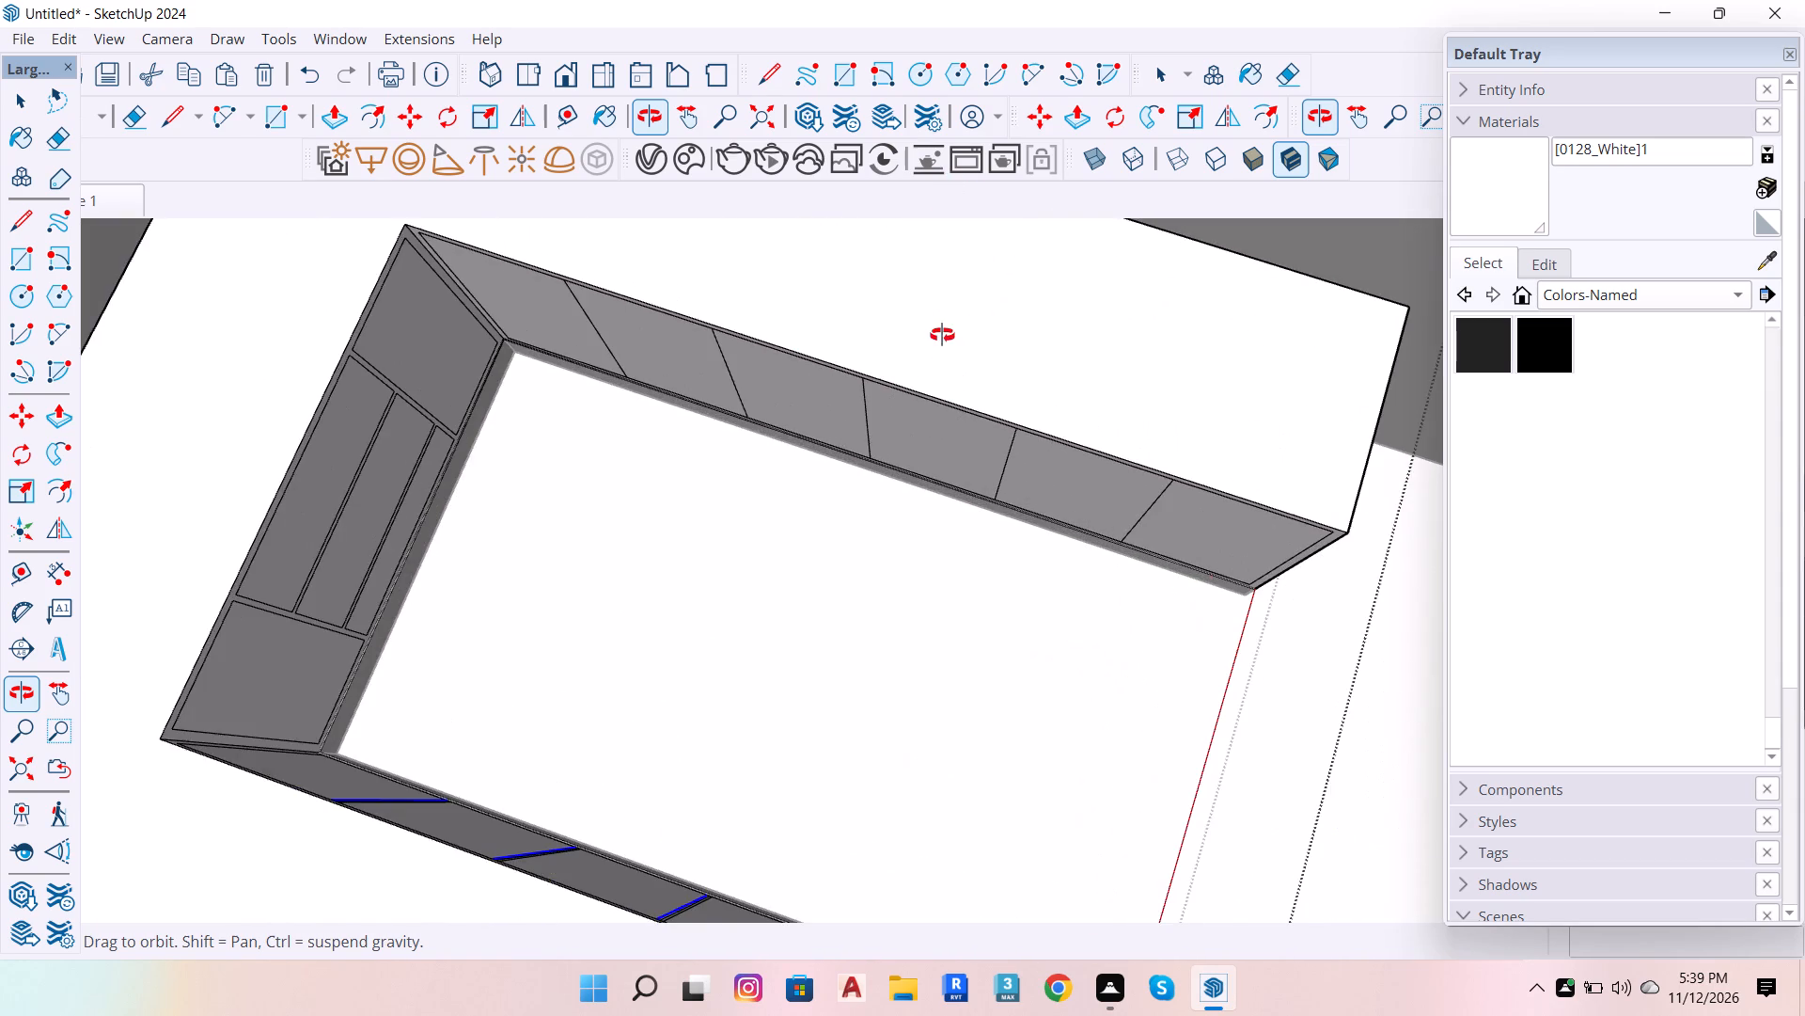
pyautogui.moveTo(983, 530); pyautogui.dragTo(984, 457)
pyautogui.press('space')
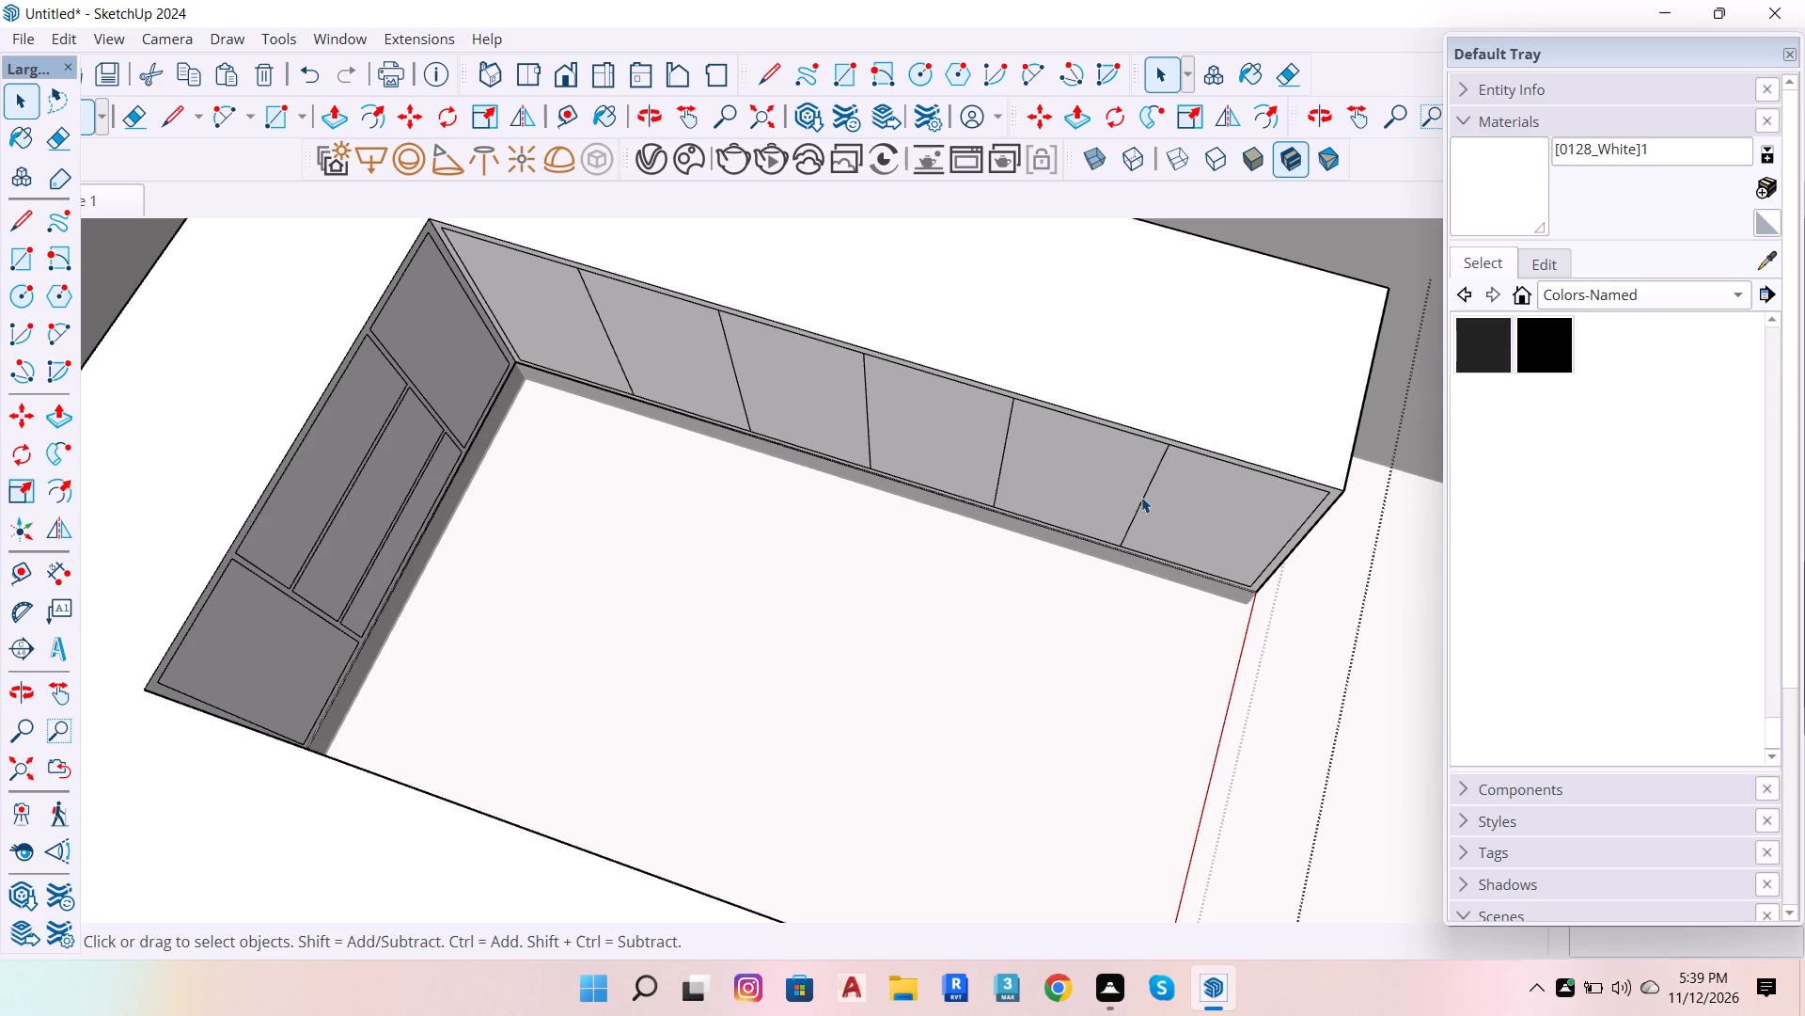
pyautogui.click(1143, 509)
pyautogui.keyDown('shift'); pyautogui.click(1007, 443); pyautogui.keyUp('shift')
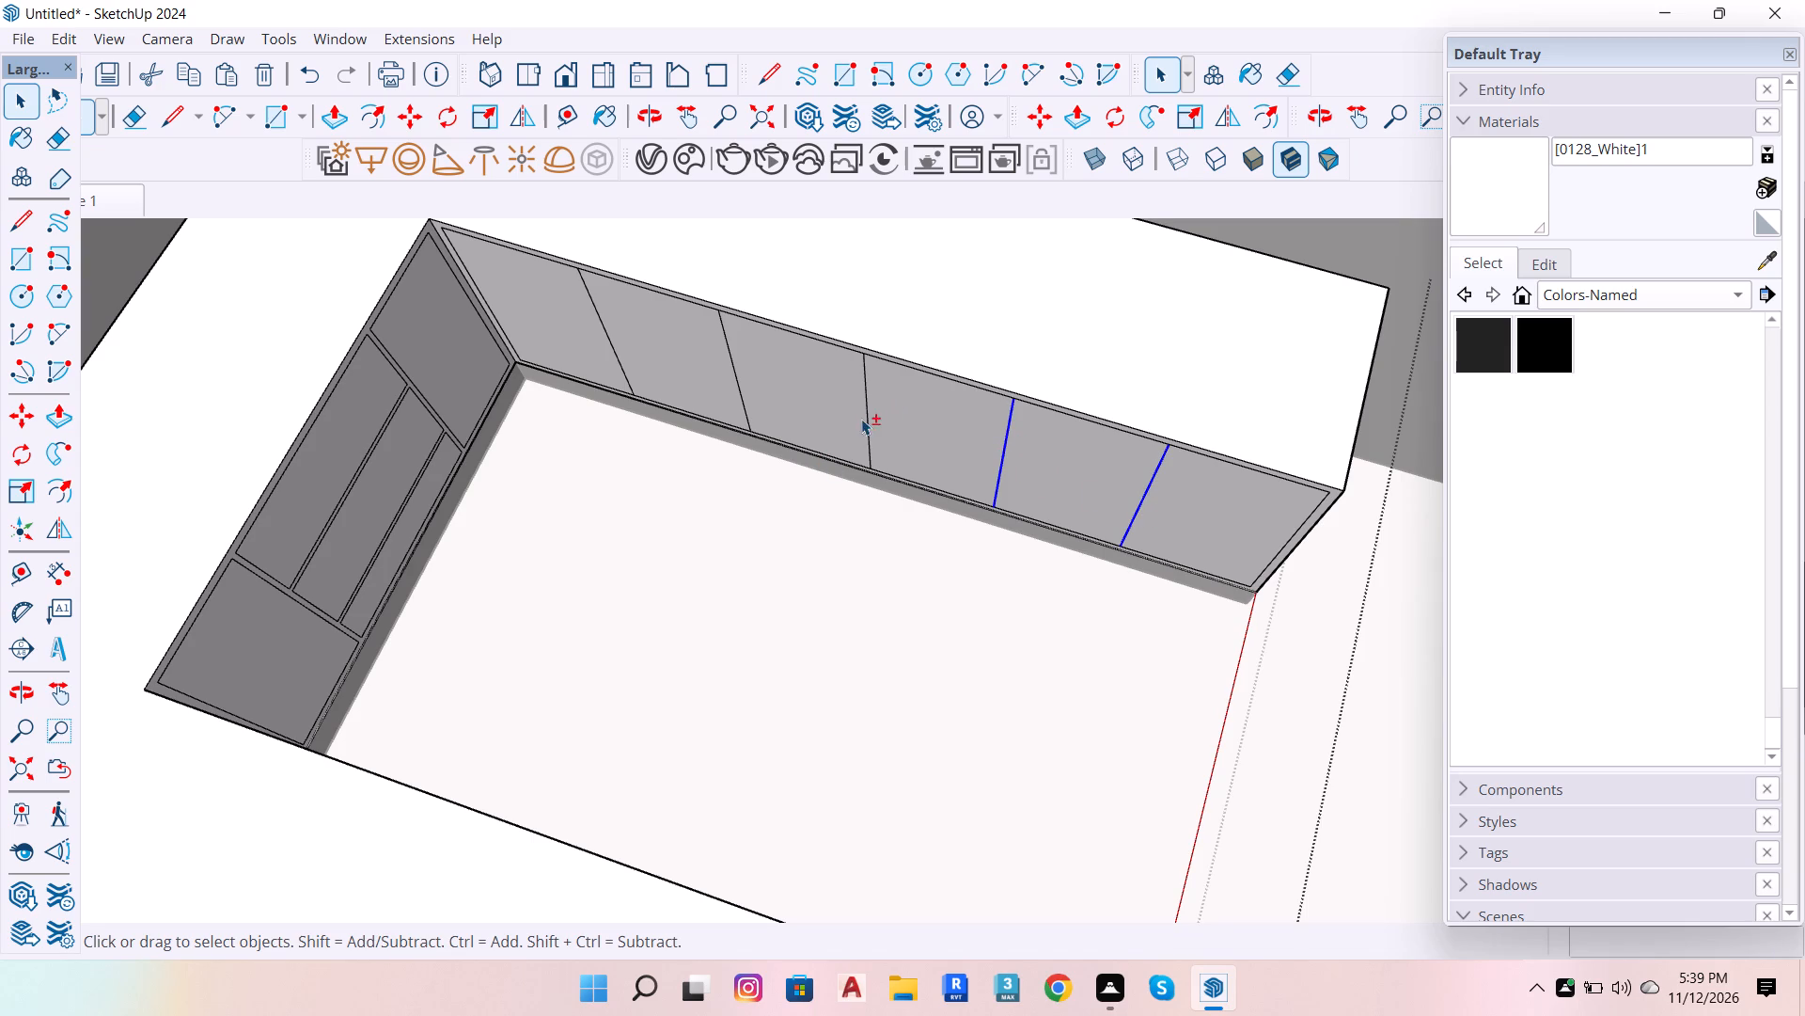
pyautogui.keyDown('shift'); pyautogui.click(871, 420); pyautogui.keyUp('shift')
pyautogui.keyDown('shift'); pyautogui.click(938, 423); pyautogui.keyUp('shift')
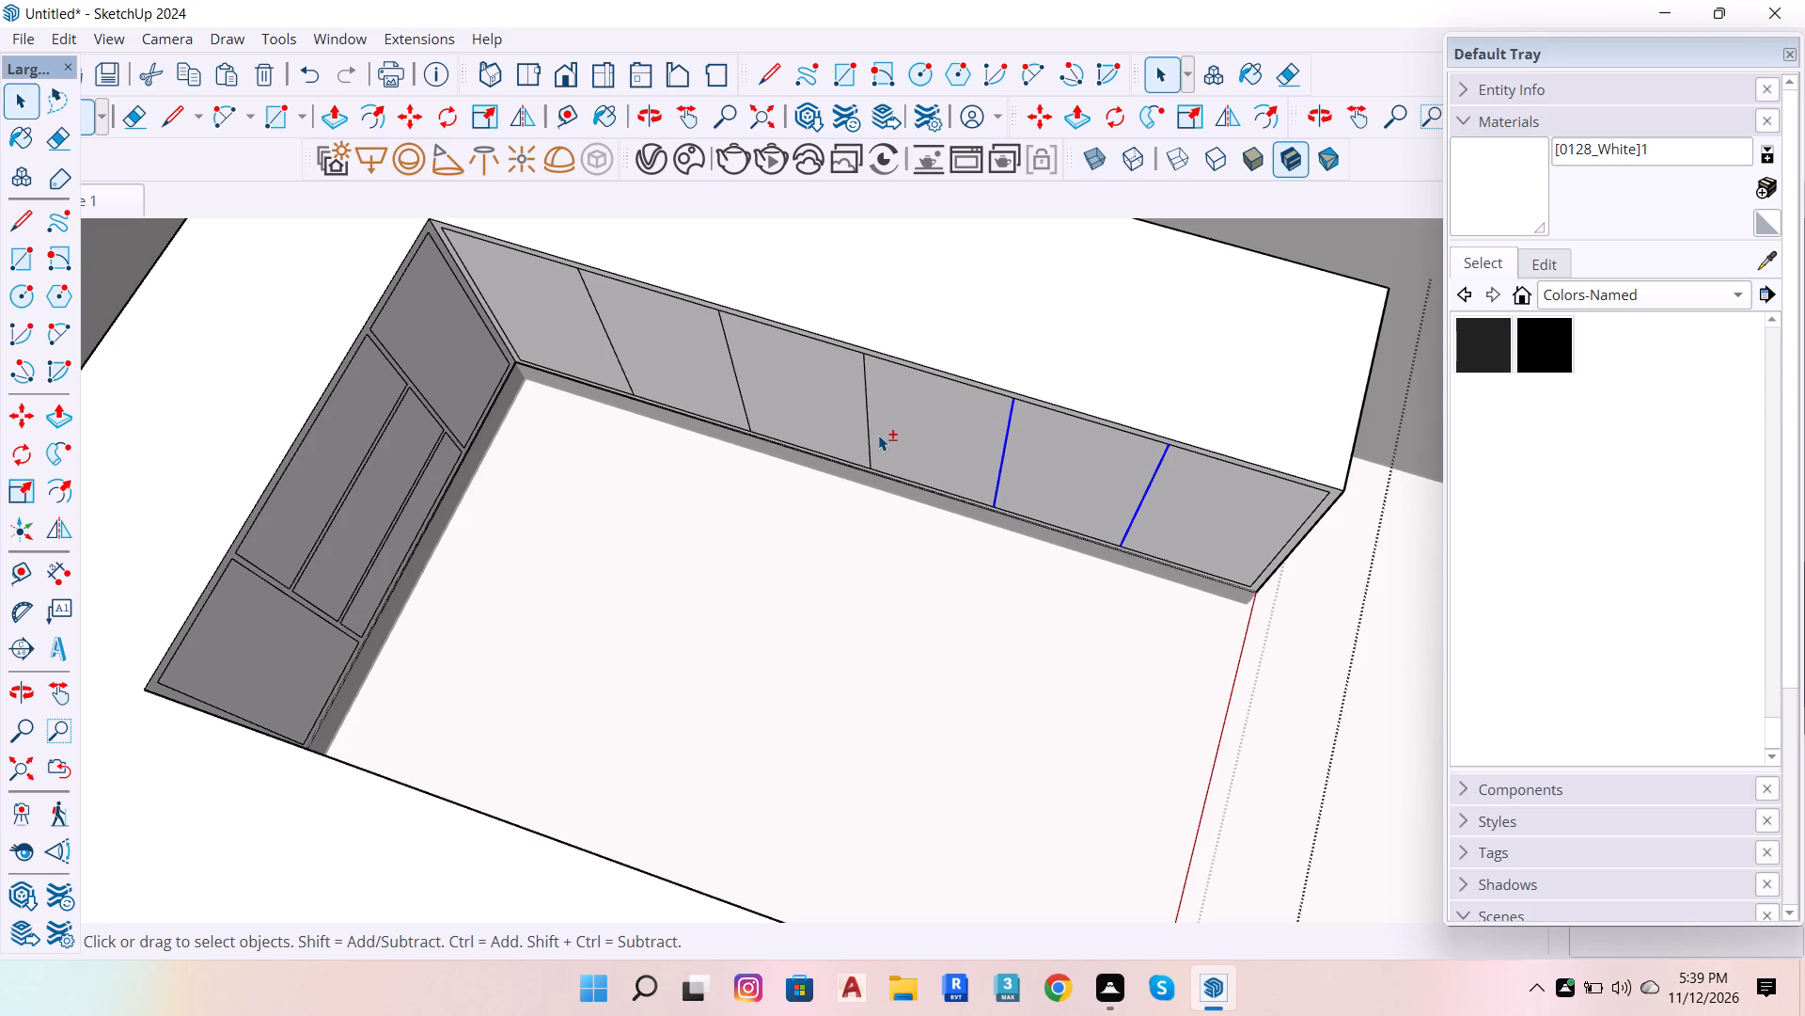
pyautogui.keyDown('shift'); pyautogui.click(869, 427); pyautogui.keyUp('shift')
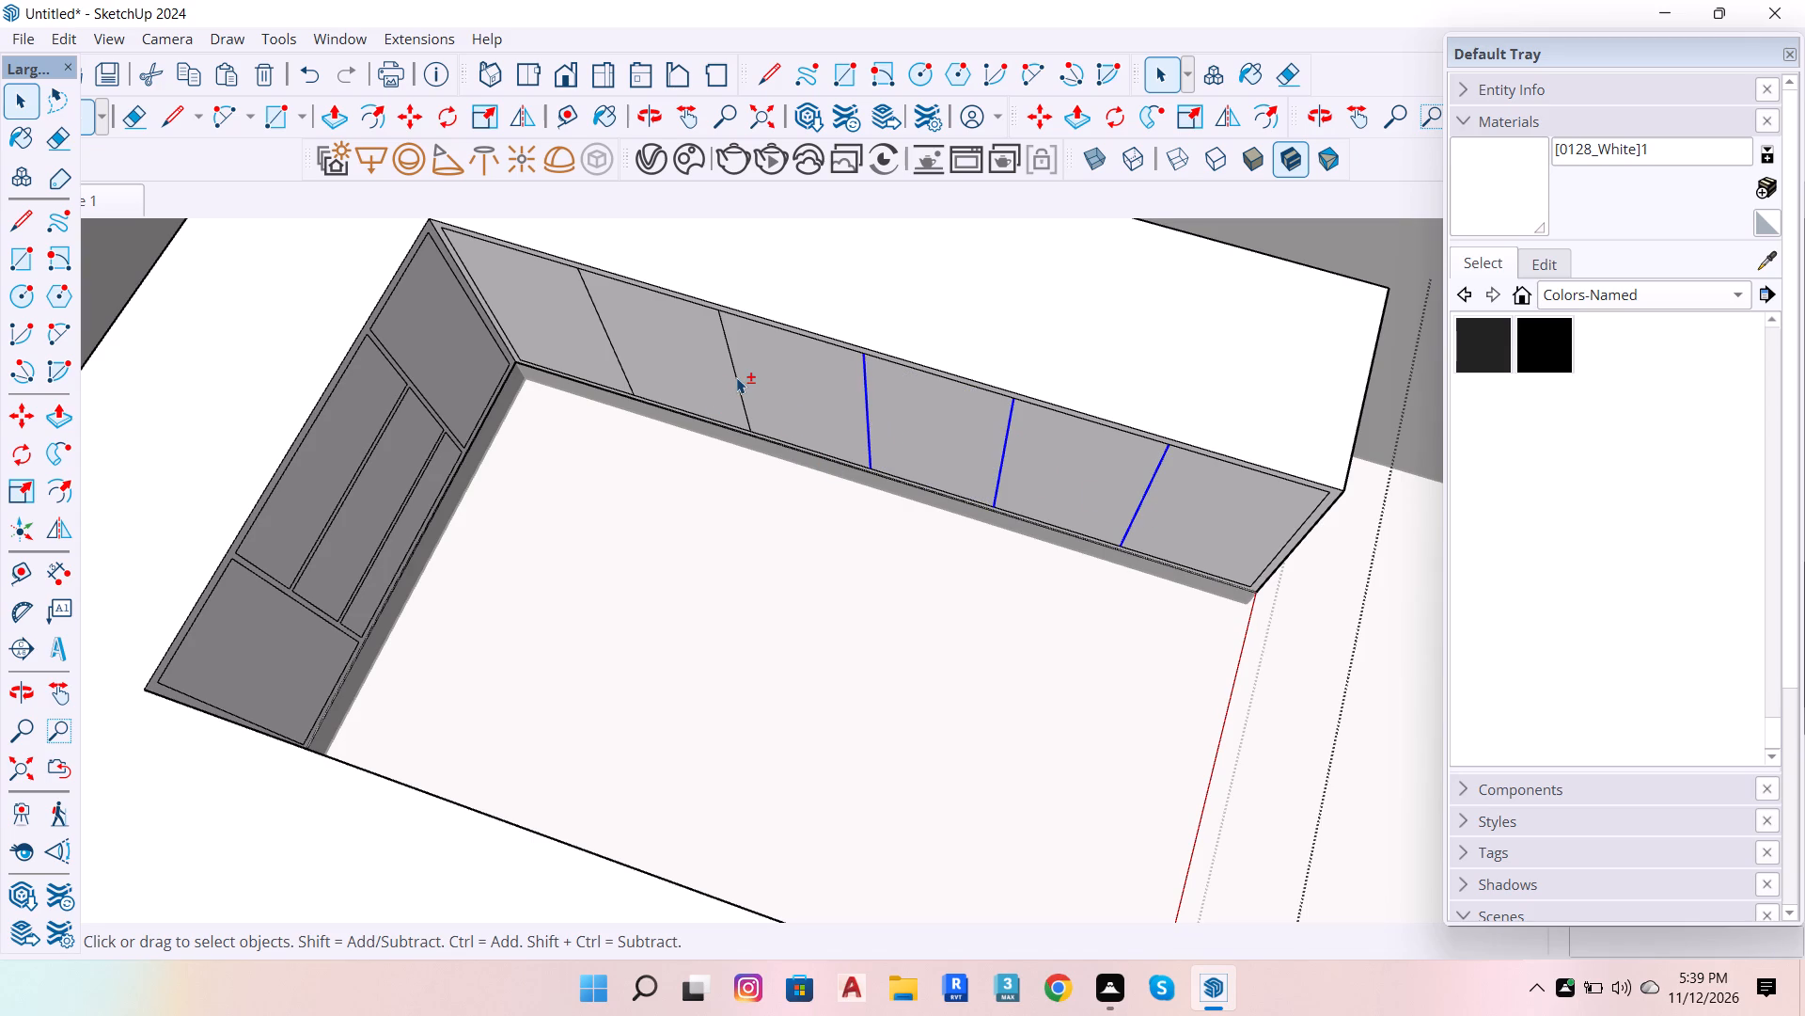
pyautogui.keyDown('shift'); pyautogui.click(736, 377); pyautogui.keyUp('shift')
pyautogui.keyDown('shift'); pyautogui.click(608, 341); pyautogui.keyUp('shift')
pyautogui.scroll(11, 591, 432)
pyautogui.scroll(2, 674, 336)
pyautogui.press('m')
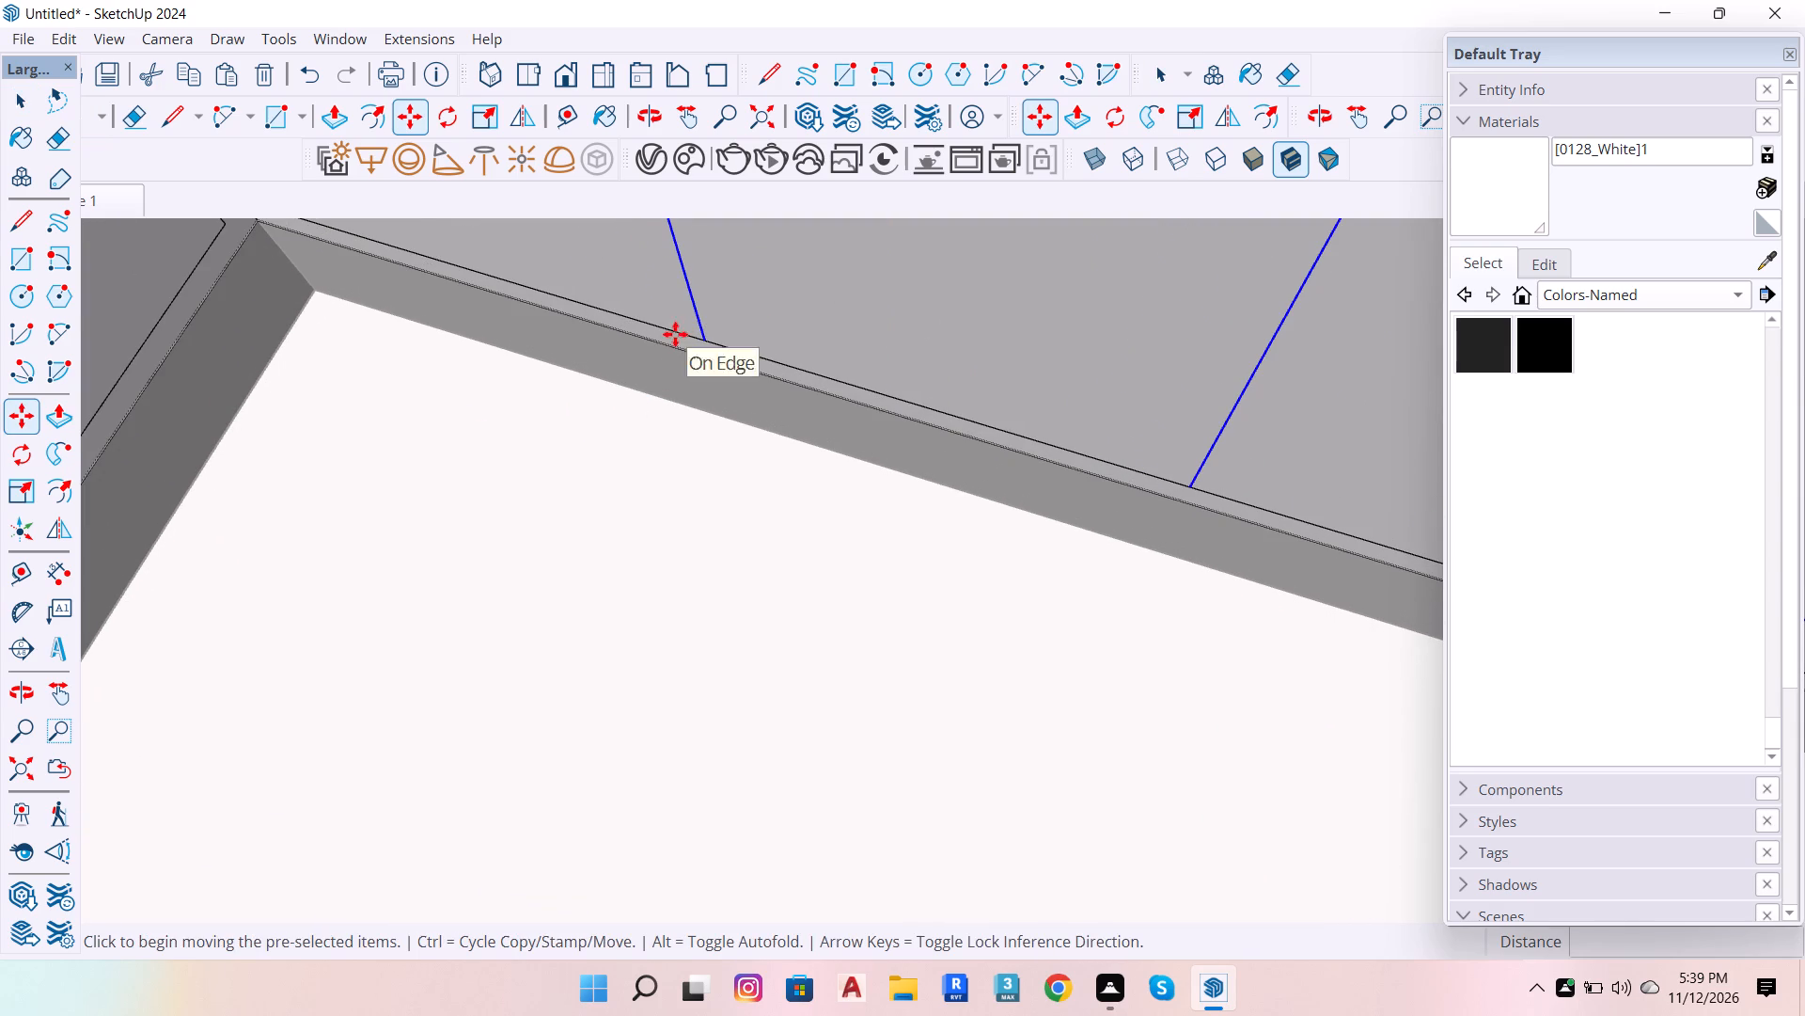
pyautogui.click(701, 333)
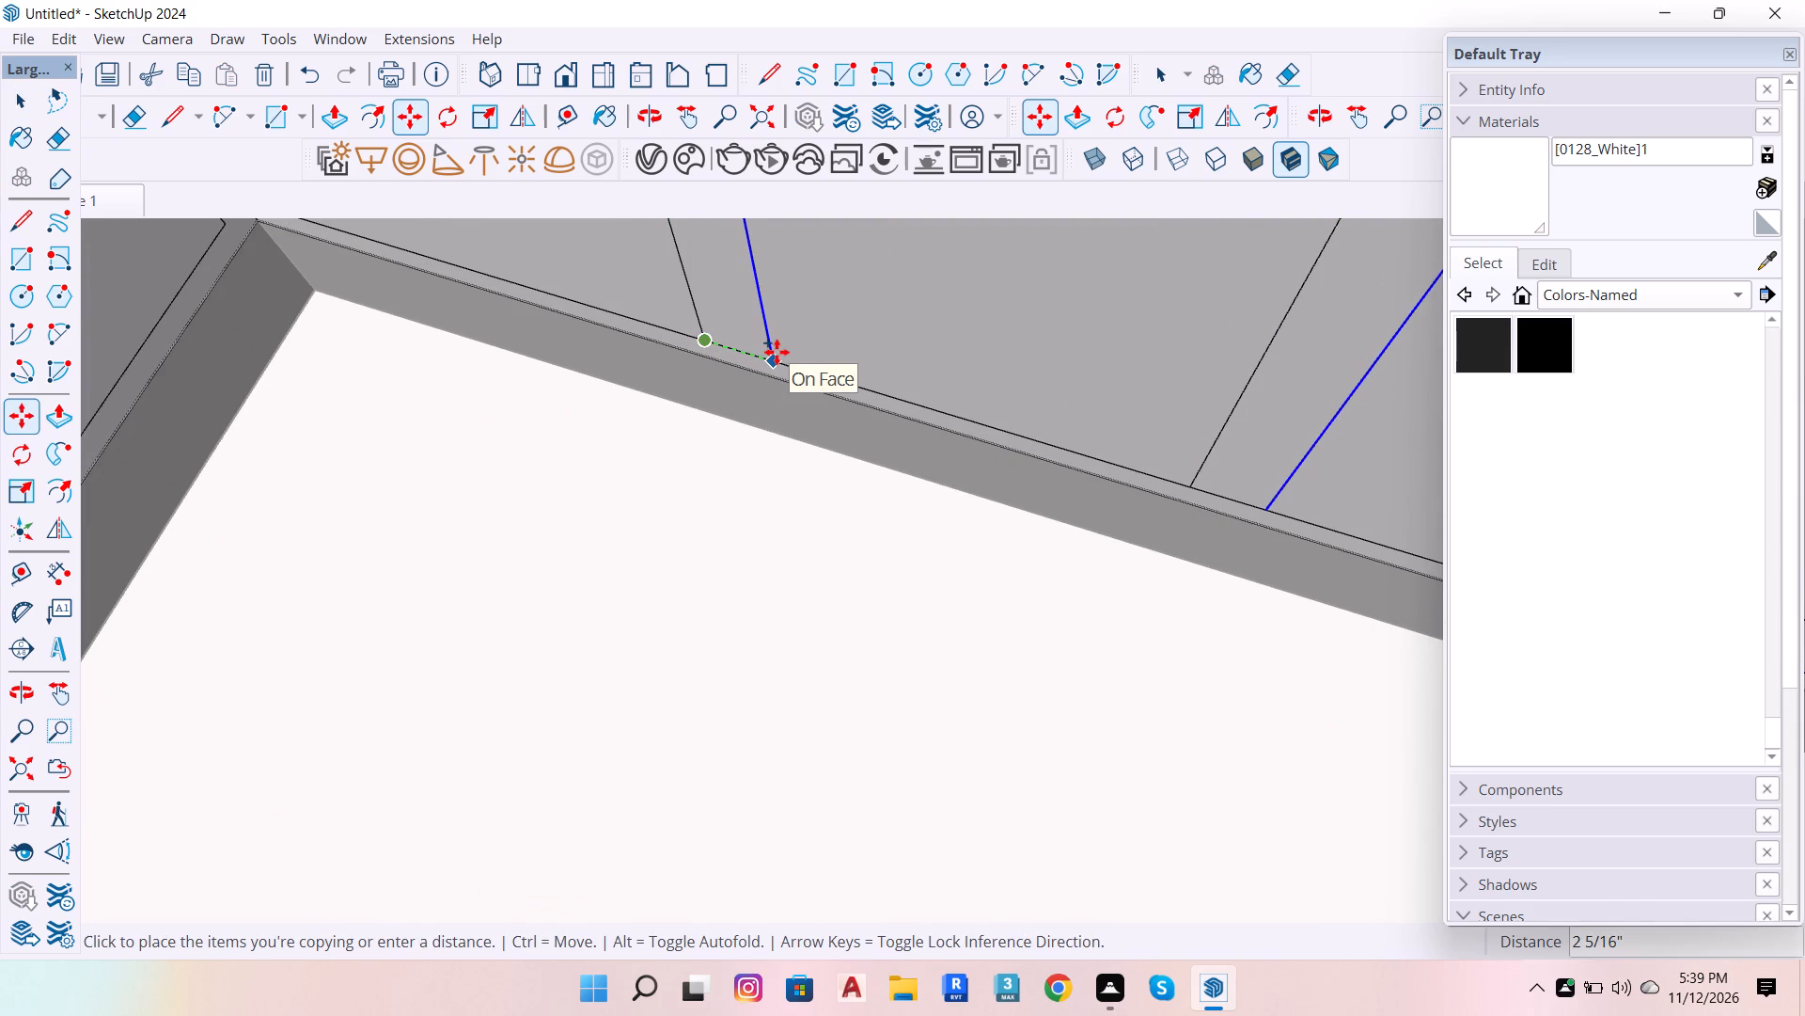
pyautogui.write('.3')
pyautogui.press('Return')
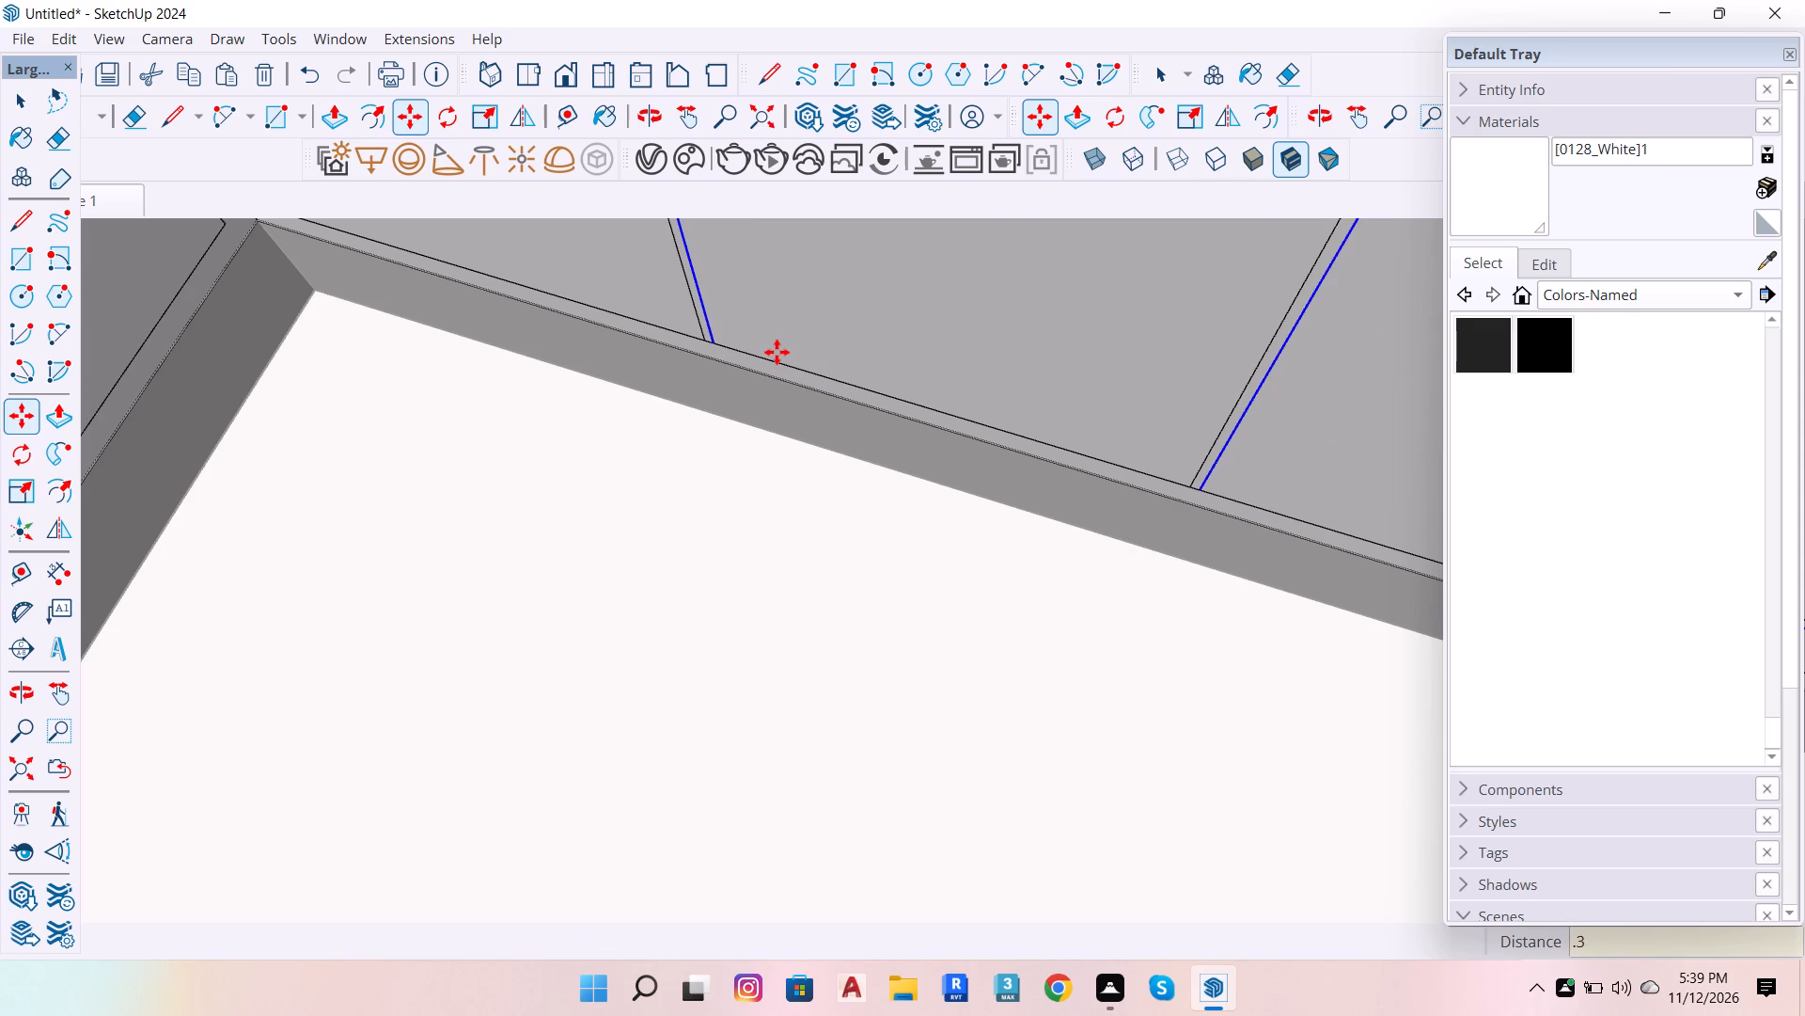
# Copy that arm's five offset lines 0.6" toward the inner corner, placing them across the original division lines.
pyautogui.scroll(6, 707, 357)
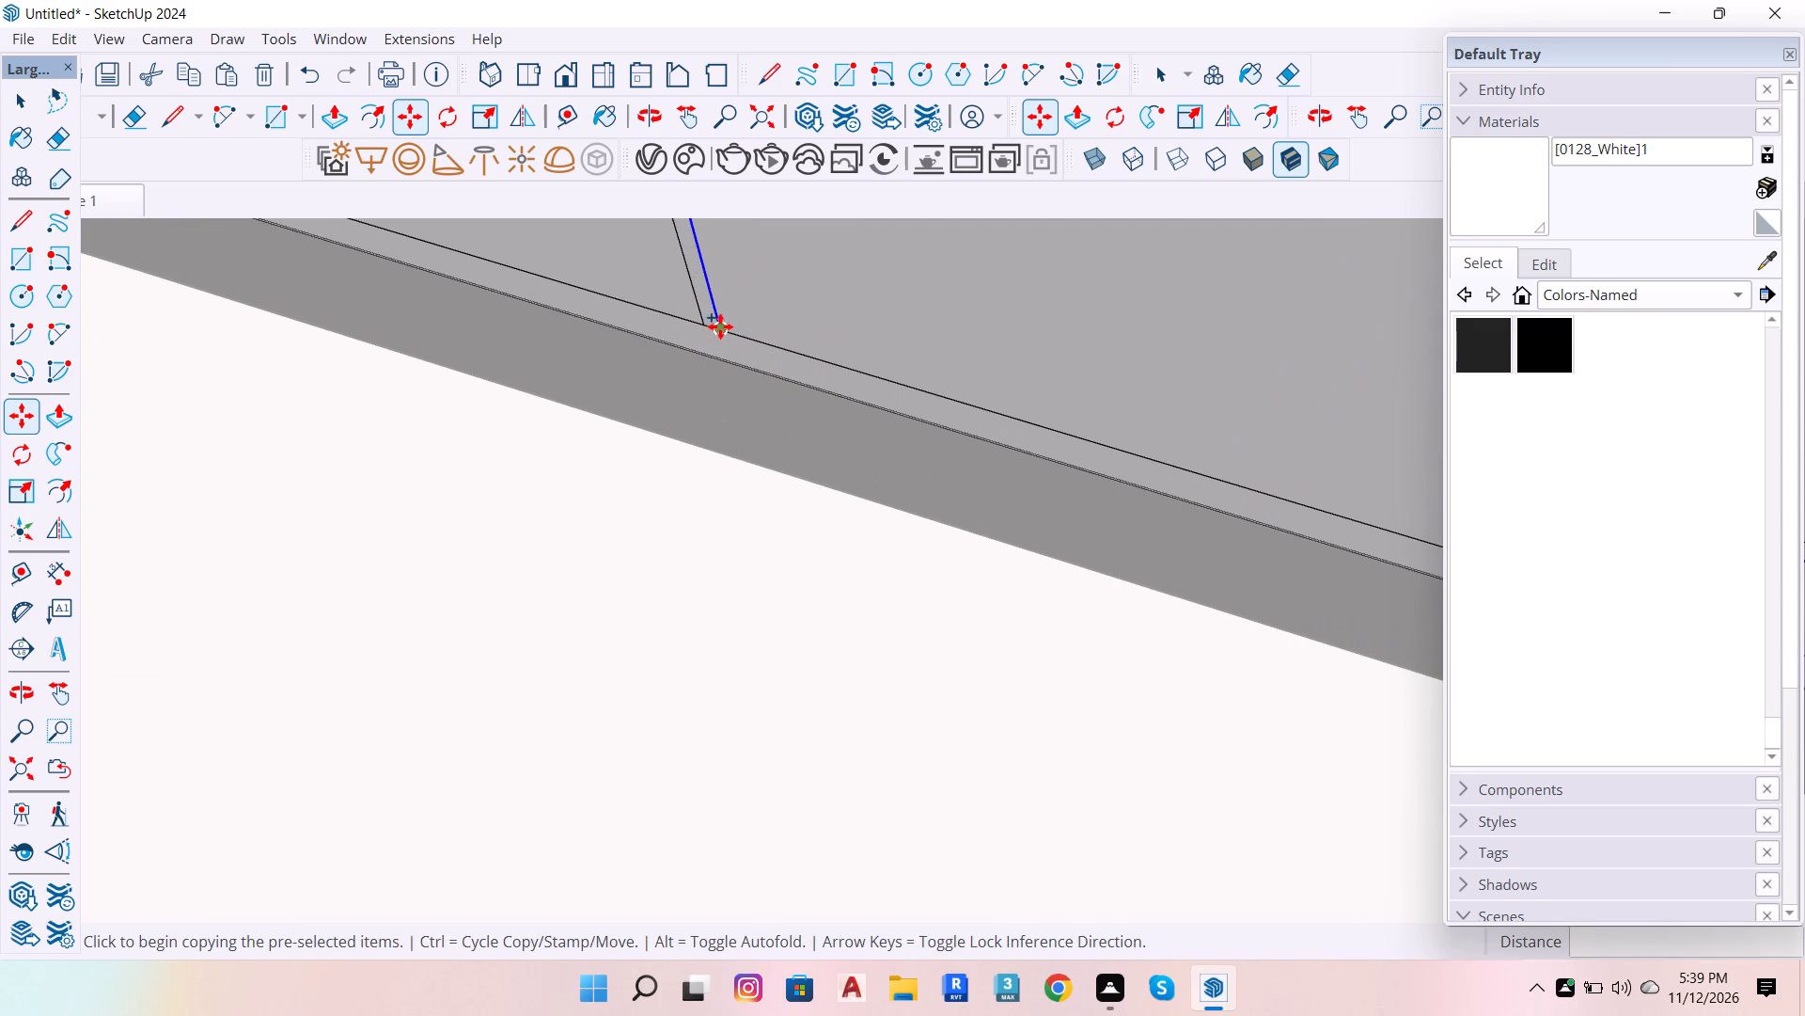
pyautogui.click(720, 326)
pyautogui.write('.6')
pyautogui.press('Return')
pyautogui.scroll(-11, 790, 417)
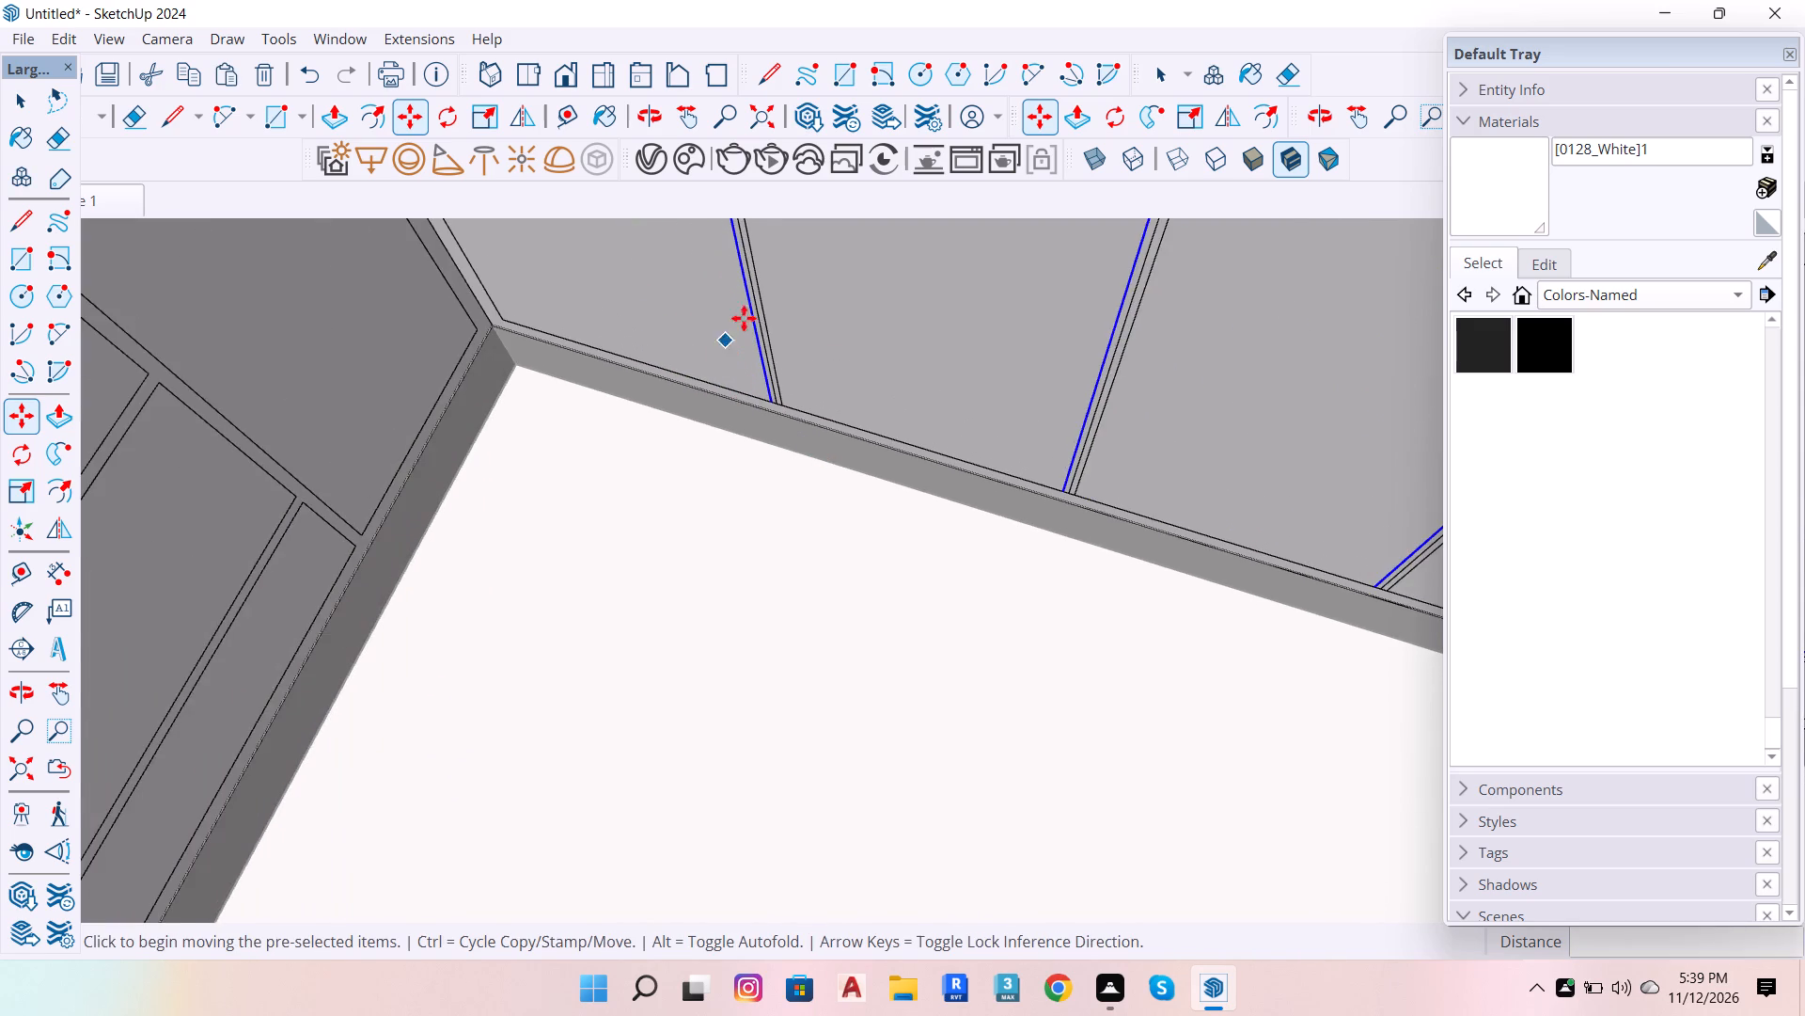
pyautogui.press('space')
# Erase the original middle line between each of the five line pairs on this arm's front face, leaving narrow gaps between panels.
pyautogui.scroll(5, 755, 310)
pyautogui.press('e')
pyautogui.scroll(6, 734, 341)
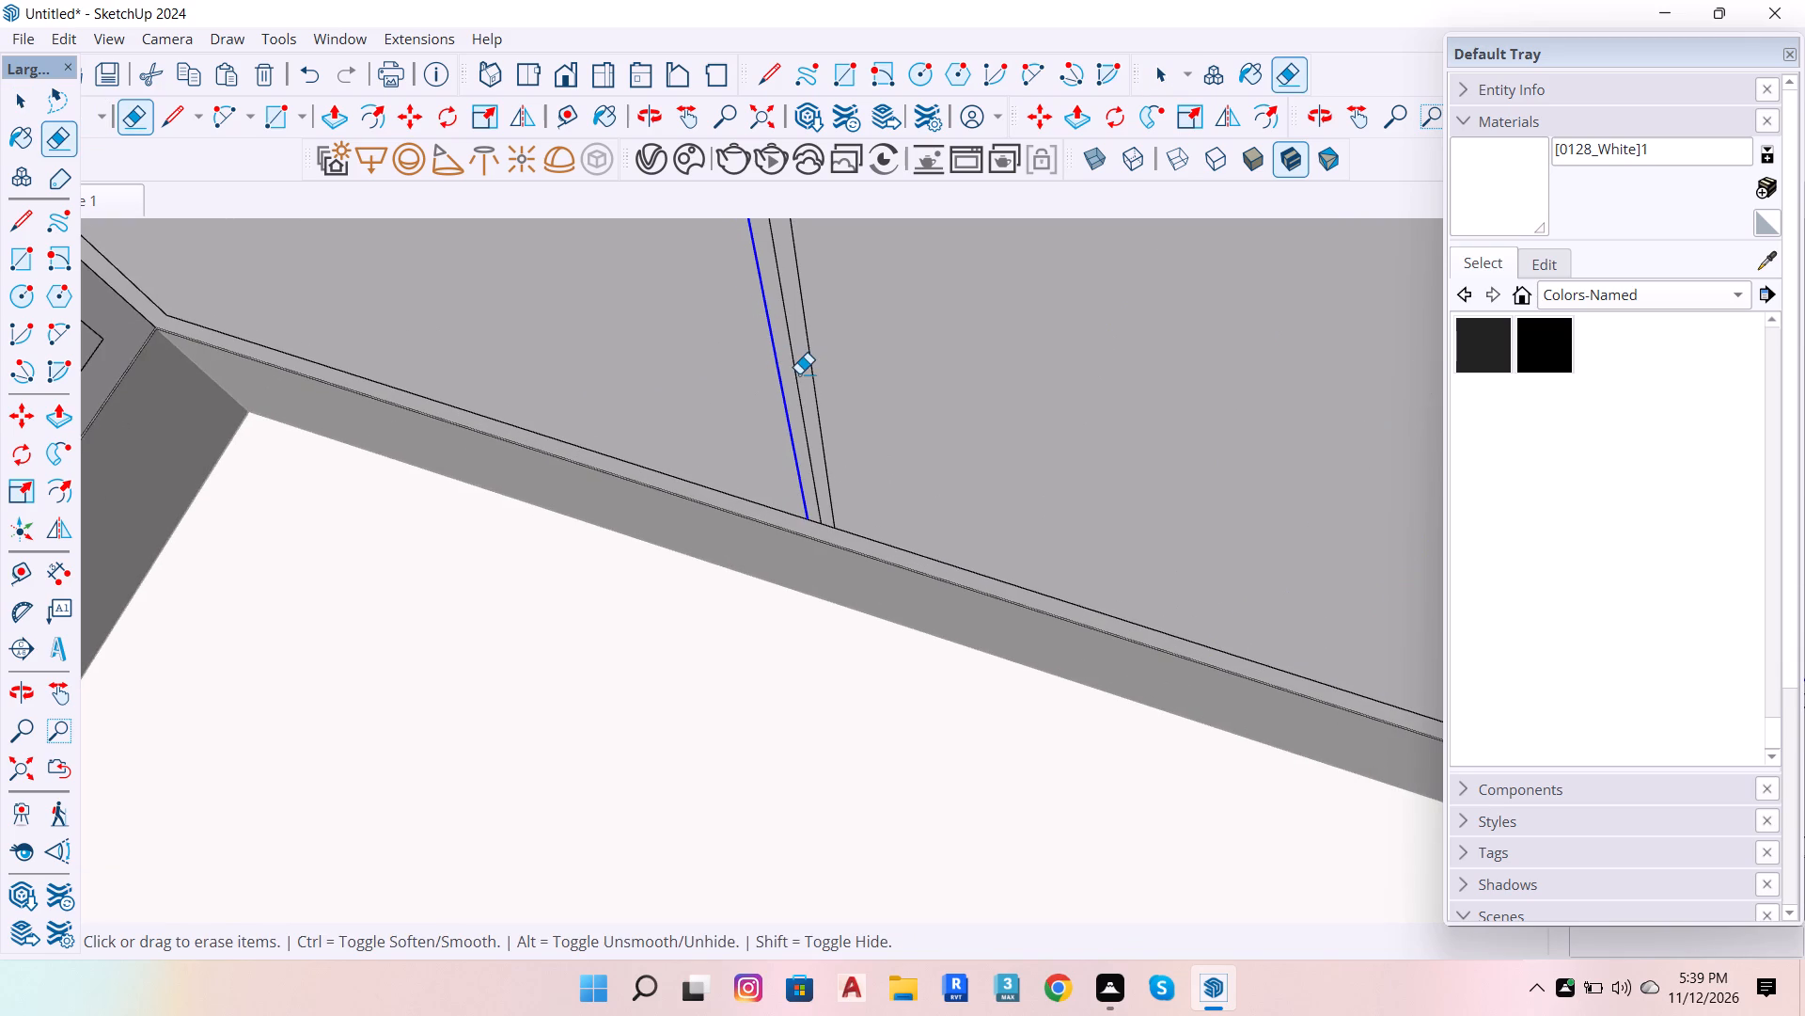
pyautogui.click(799, 373)
pyautogui.scroll(-14, 749, 416)
pyautogui.scroll(11, 997, 458)
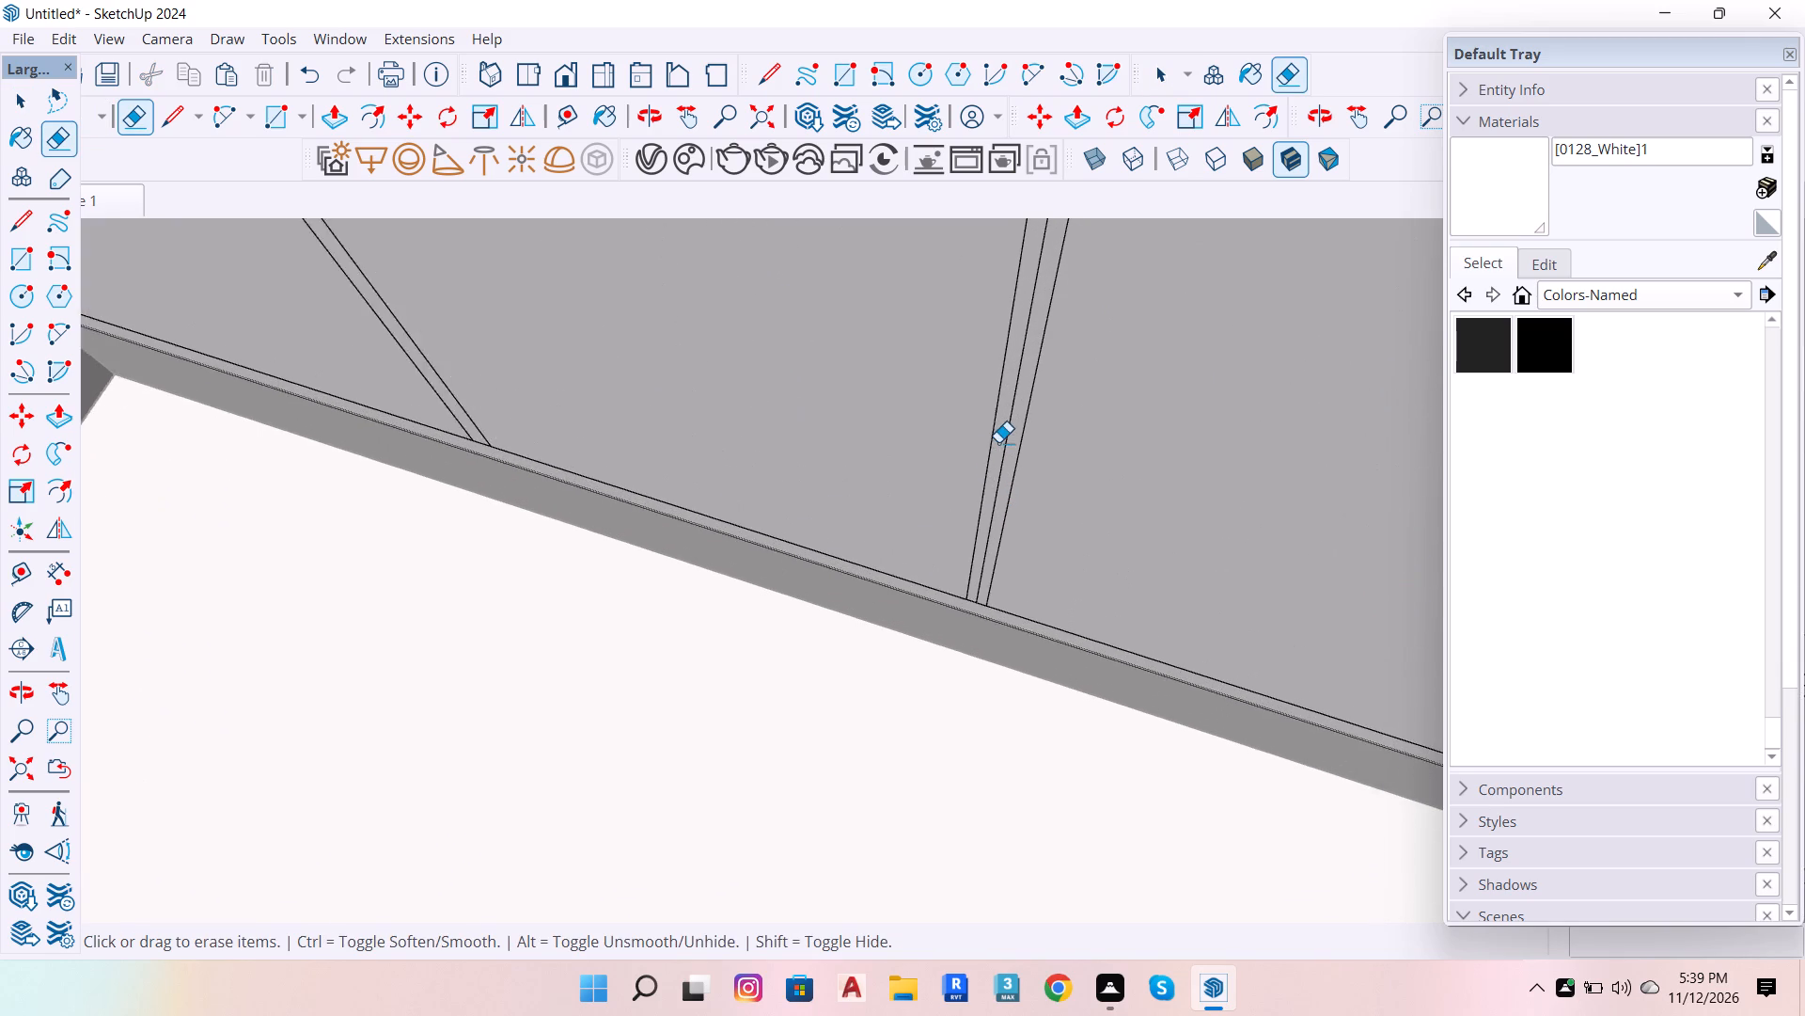
pyautogui.moveTo(1001, 441); pyautogui.dragTo(1011, 452)
pyautogui.scroll(-13, 855, 445)
pyautogui.scroll(3, 1094, 502)
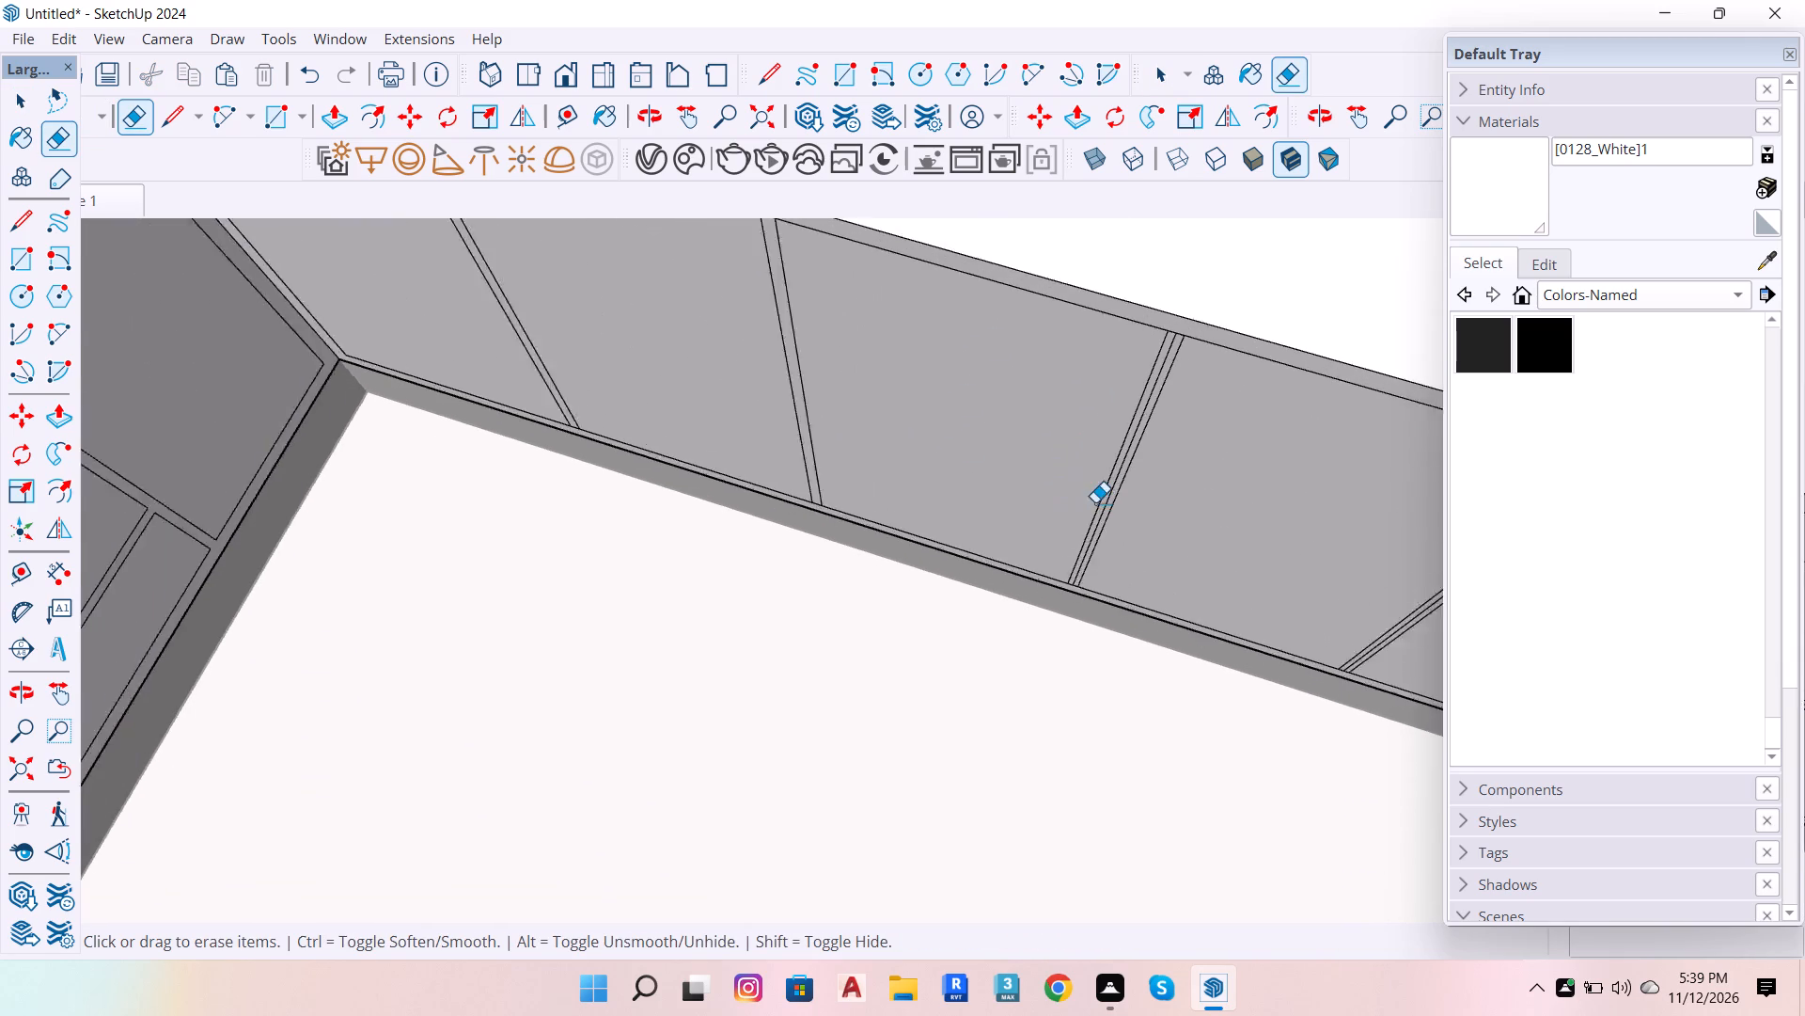
pyautogui.scroll(7, 1095, 502)
pyautogui.click(1111, 452)
pyautogui.scroll(-8, 988, 484)
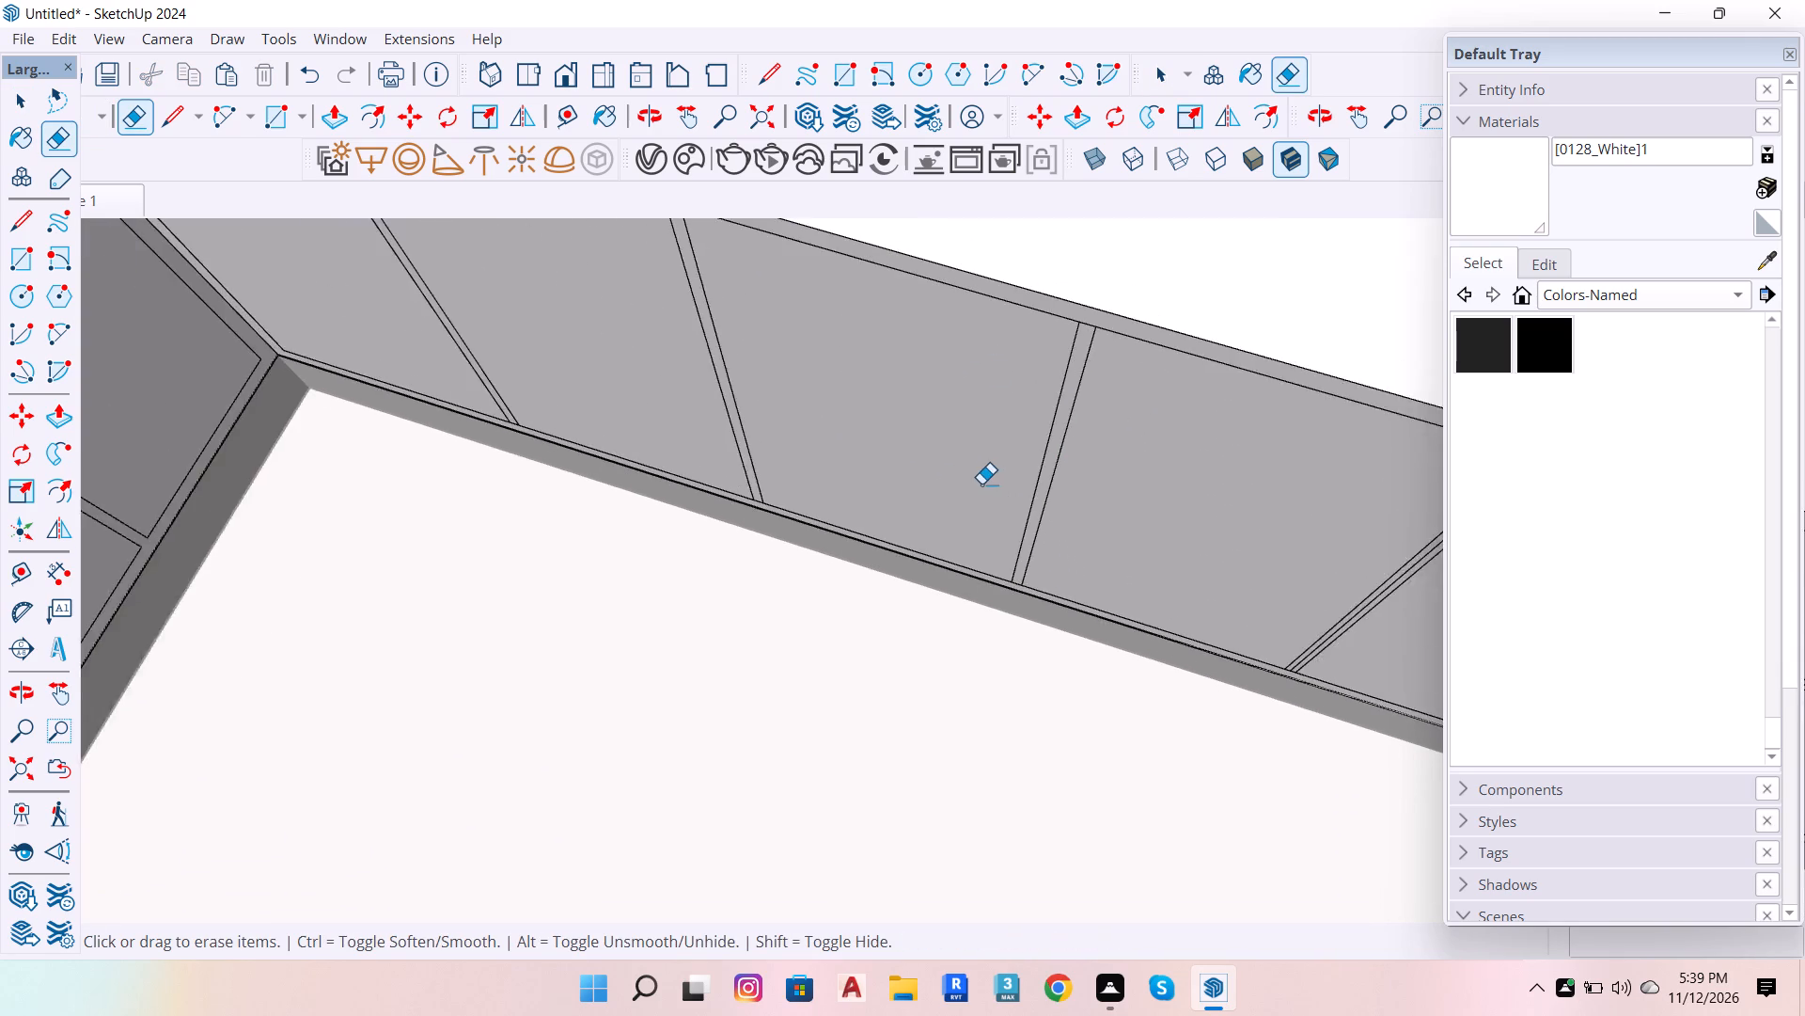
pyautogui.scroll(-5, 981, 484)
pyautogui.scroll(12, 1389, 584)
pyautogui.scroll(3, 1000, 373)
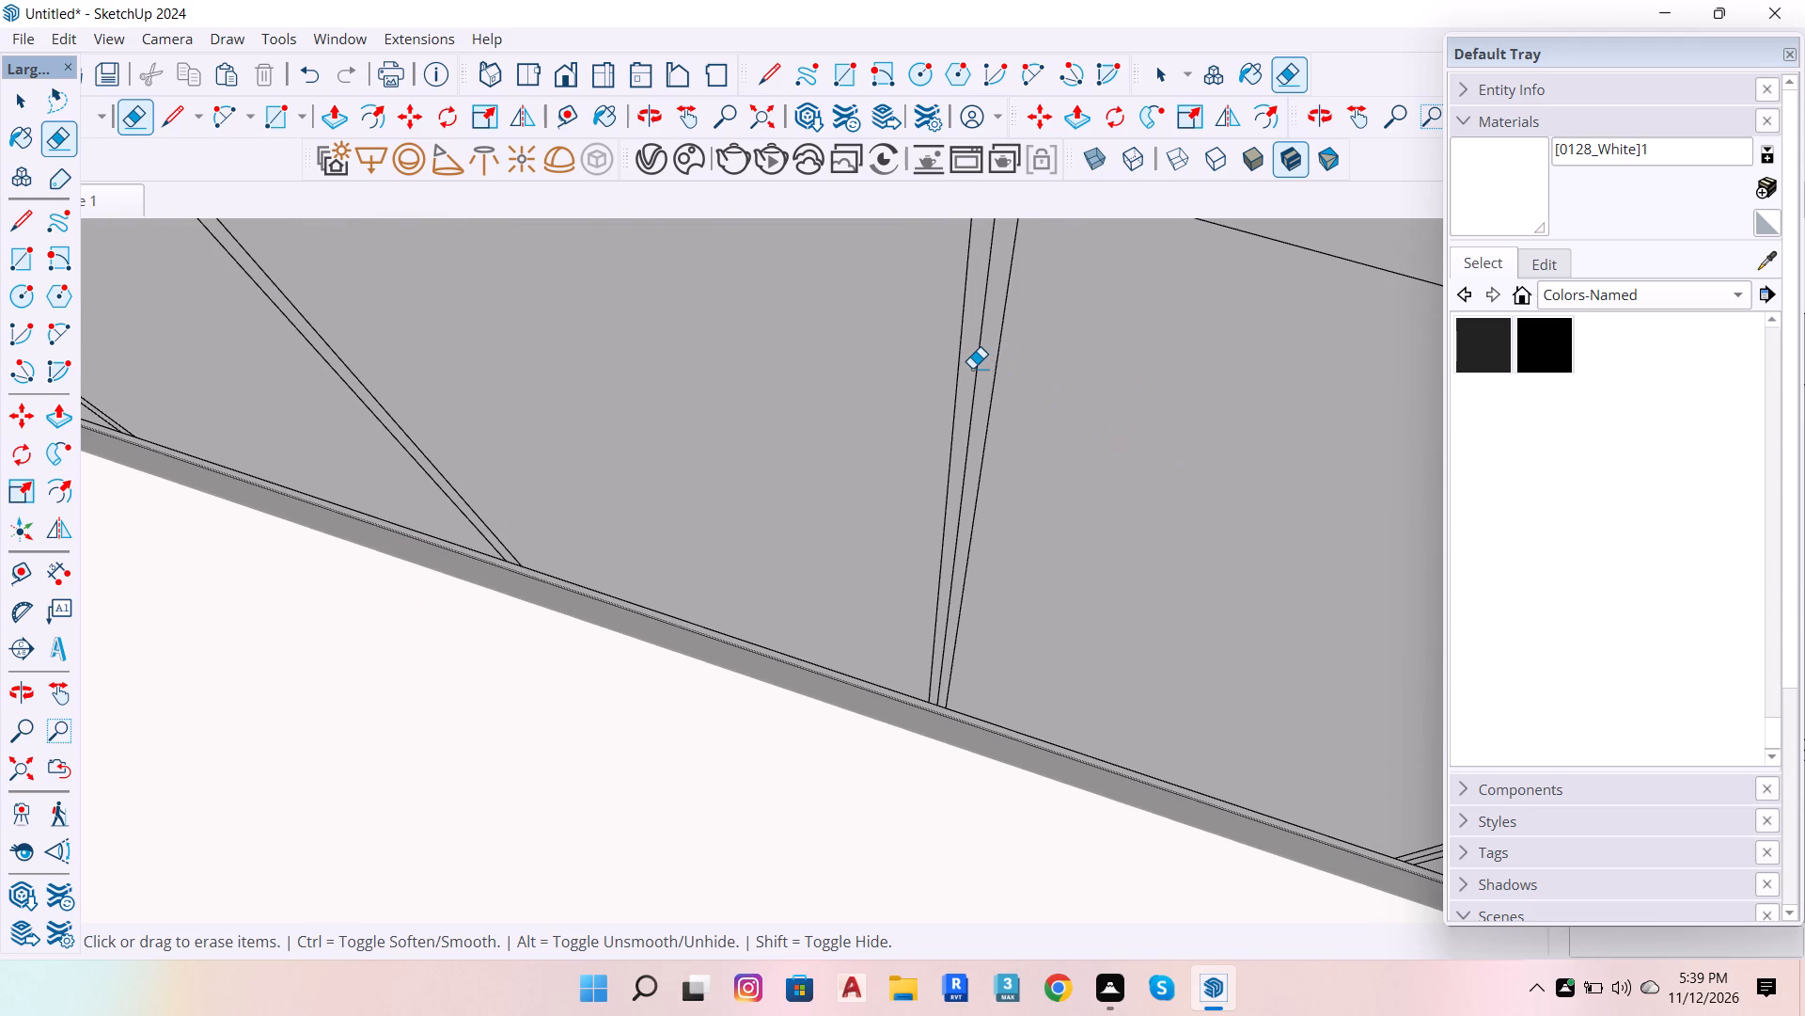
pyautogui.doubleClick(972, 368)
pyautogui.scroll(-12, 930, 424)
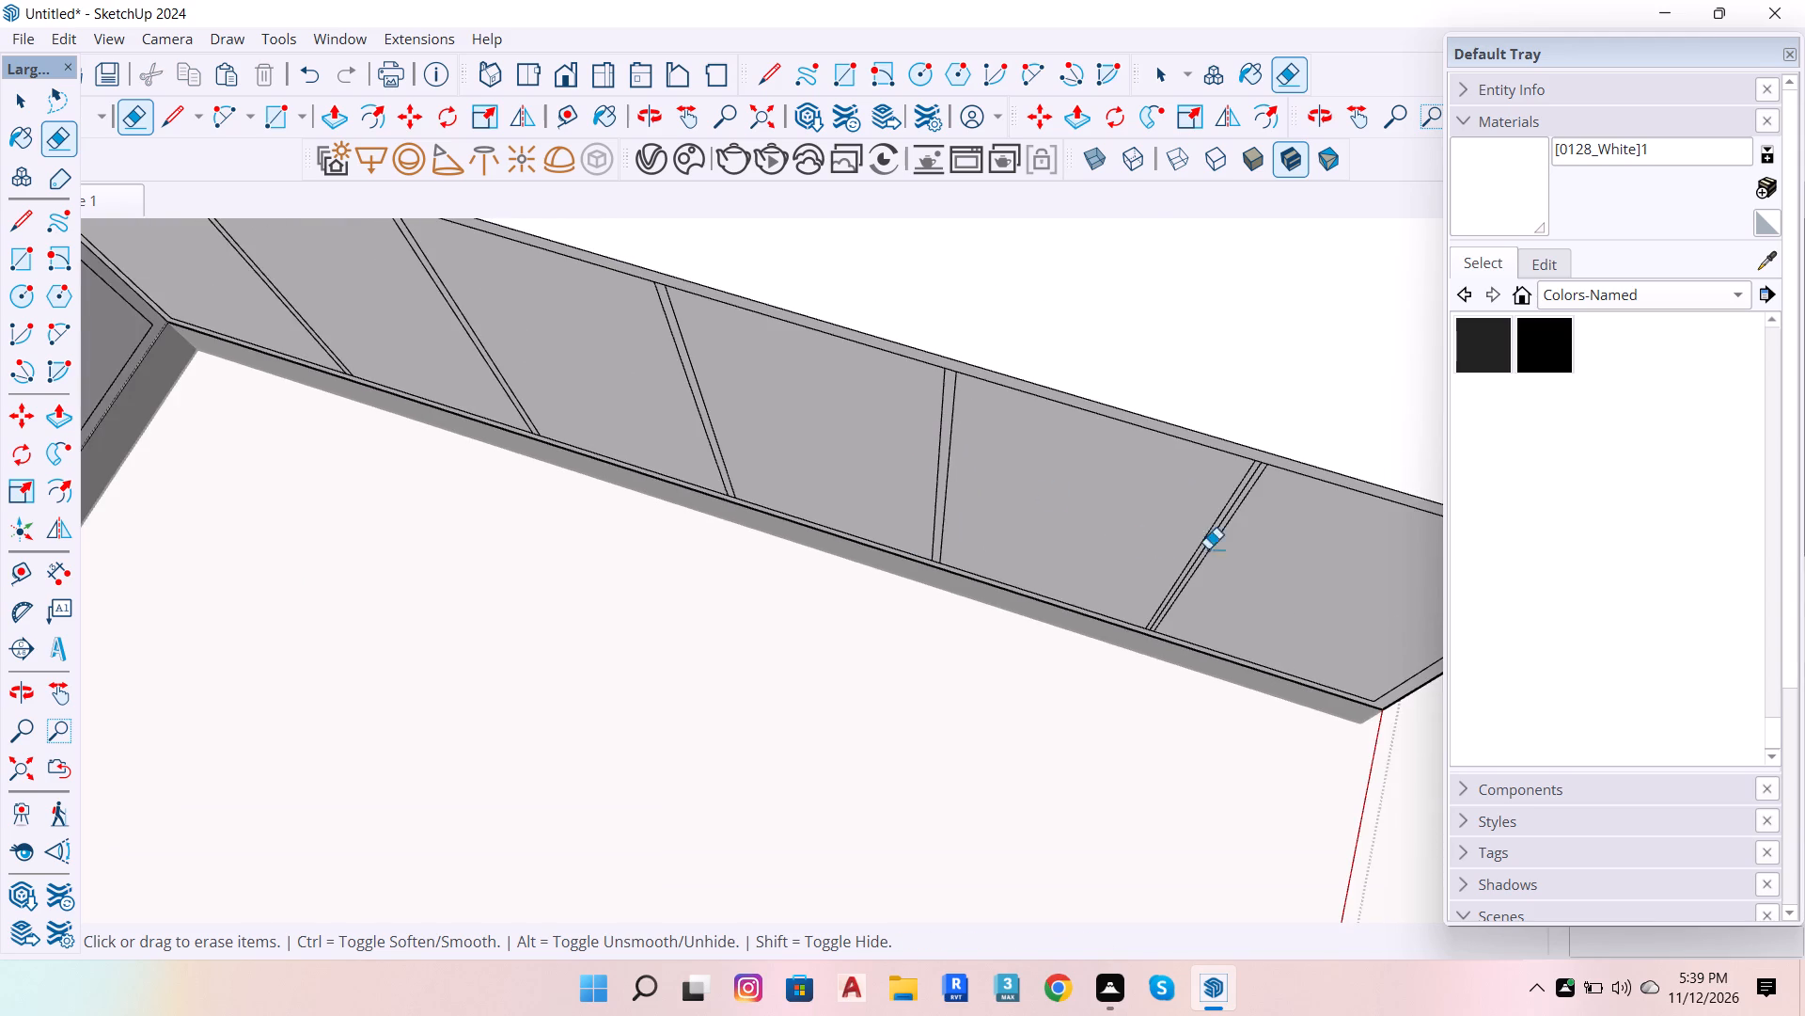
pyautogui.scroll(5, 1344, 528)
pyautogui.scroll(5, 1194, 424)
pyautogui.click(1202, 443)
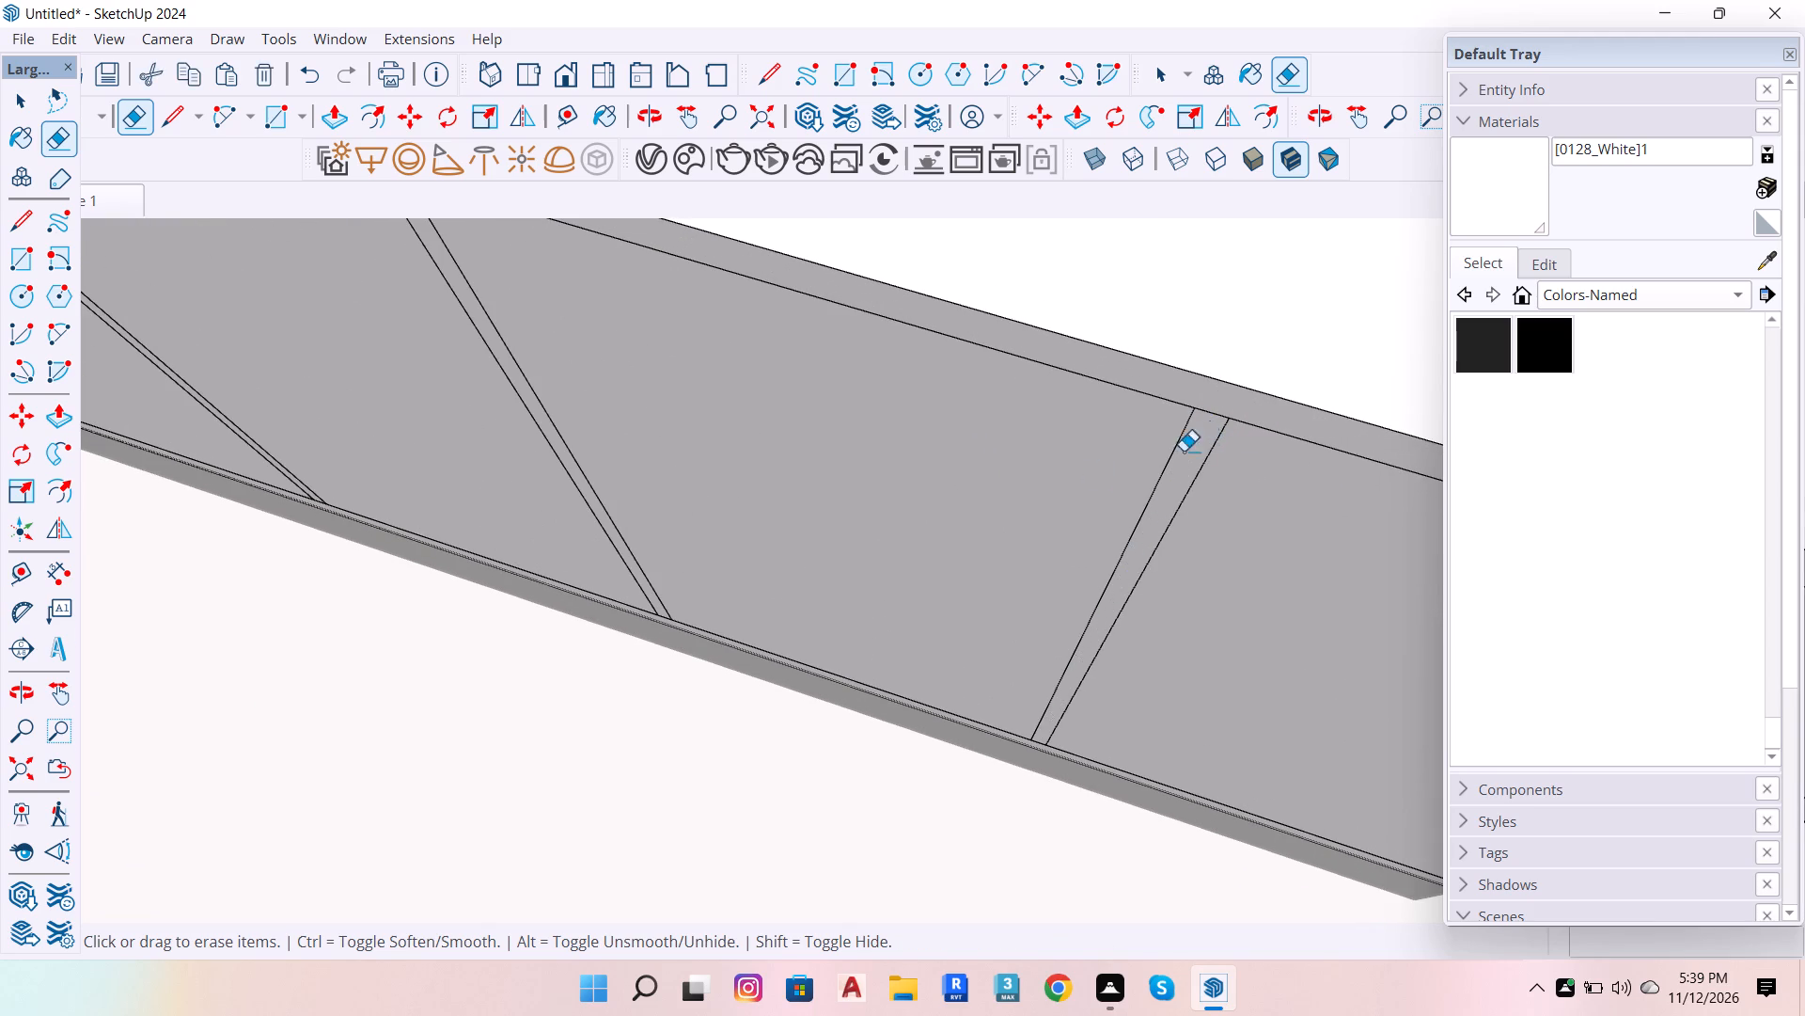
pyautogui.scroll(-20, 1004, 471)
pyautogui.scroll(-2, 1004, 471)
pyautogui.scroll(-5, 813, 736)
pyautogui.scroll(2, 800, 743)
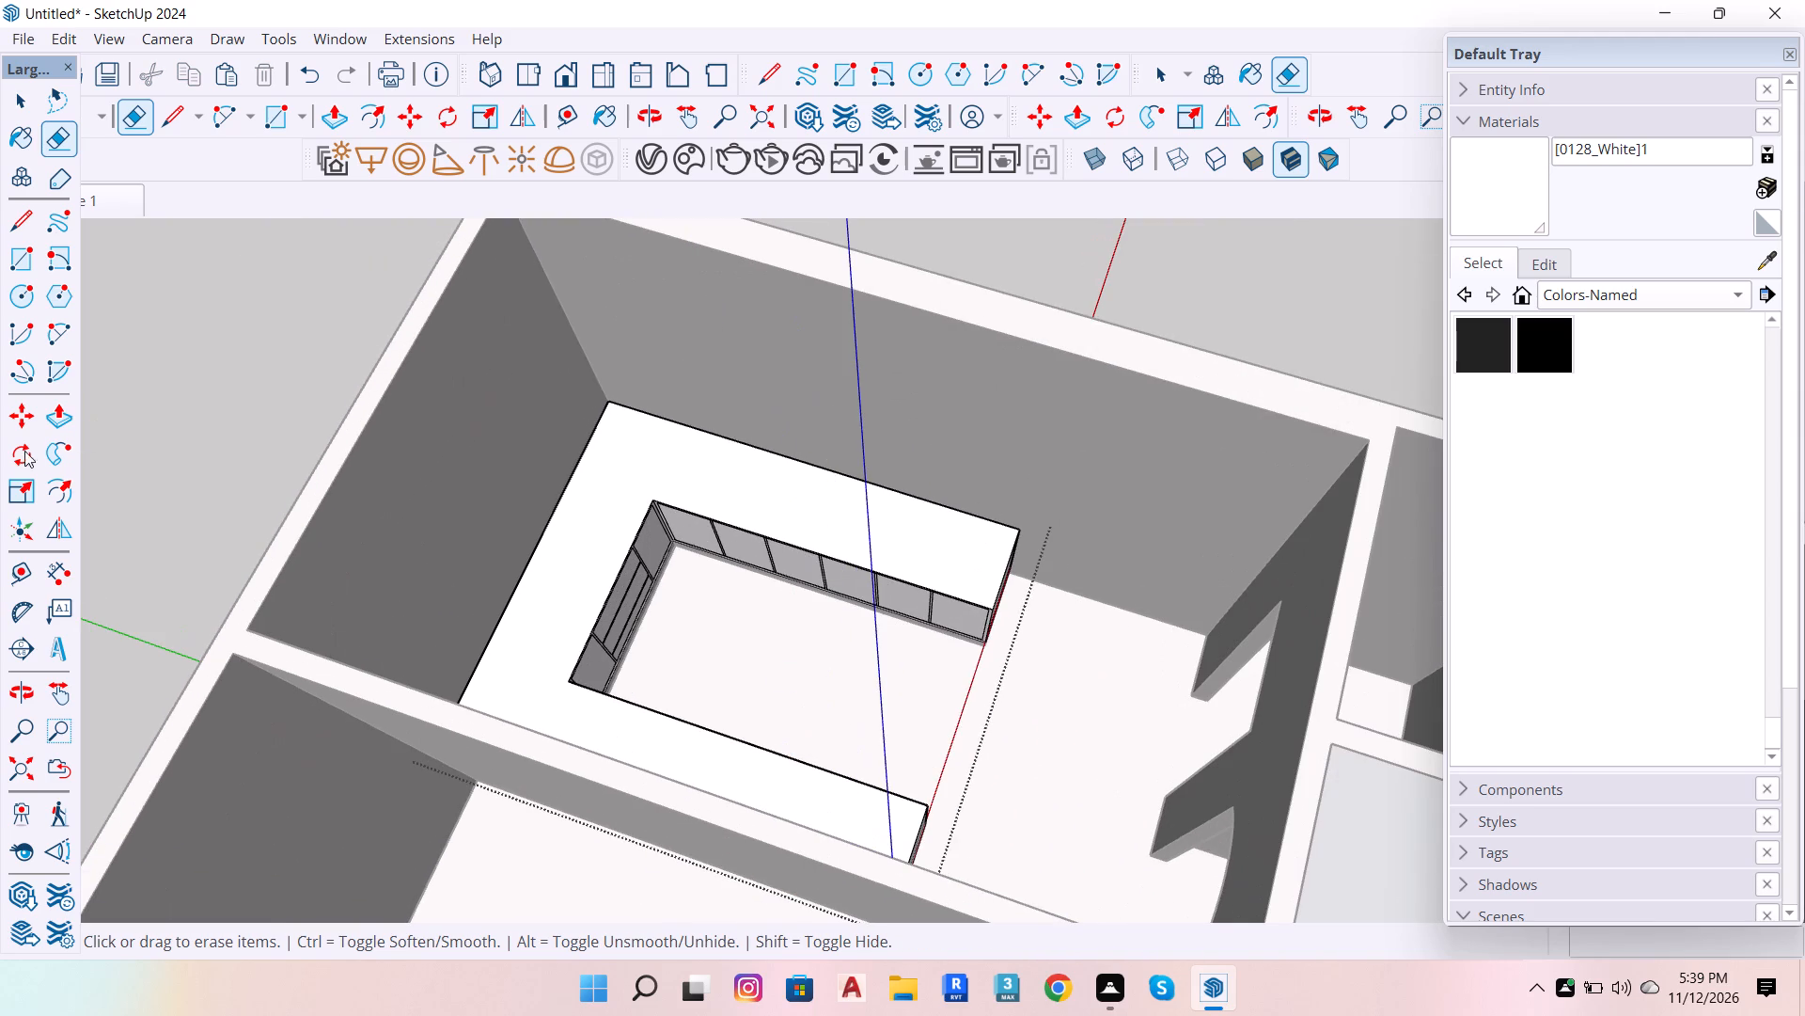
# On the remaining long counter arm's front face, erase the original middle line in the three line pairs nearest the open end.
pyautogui.click(31, 686)
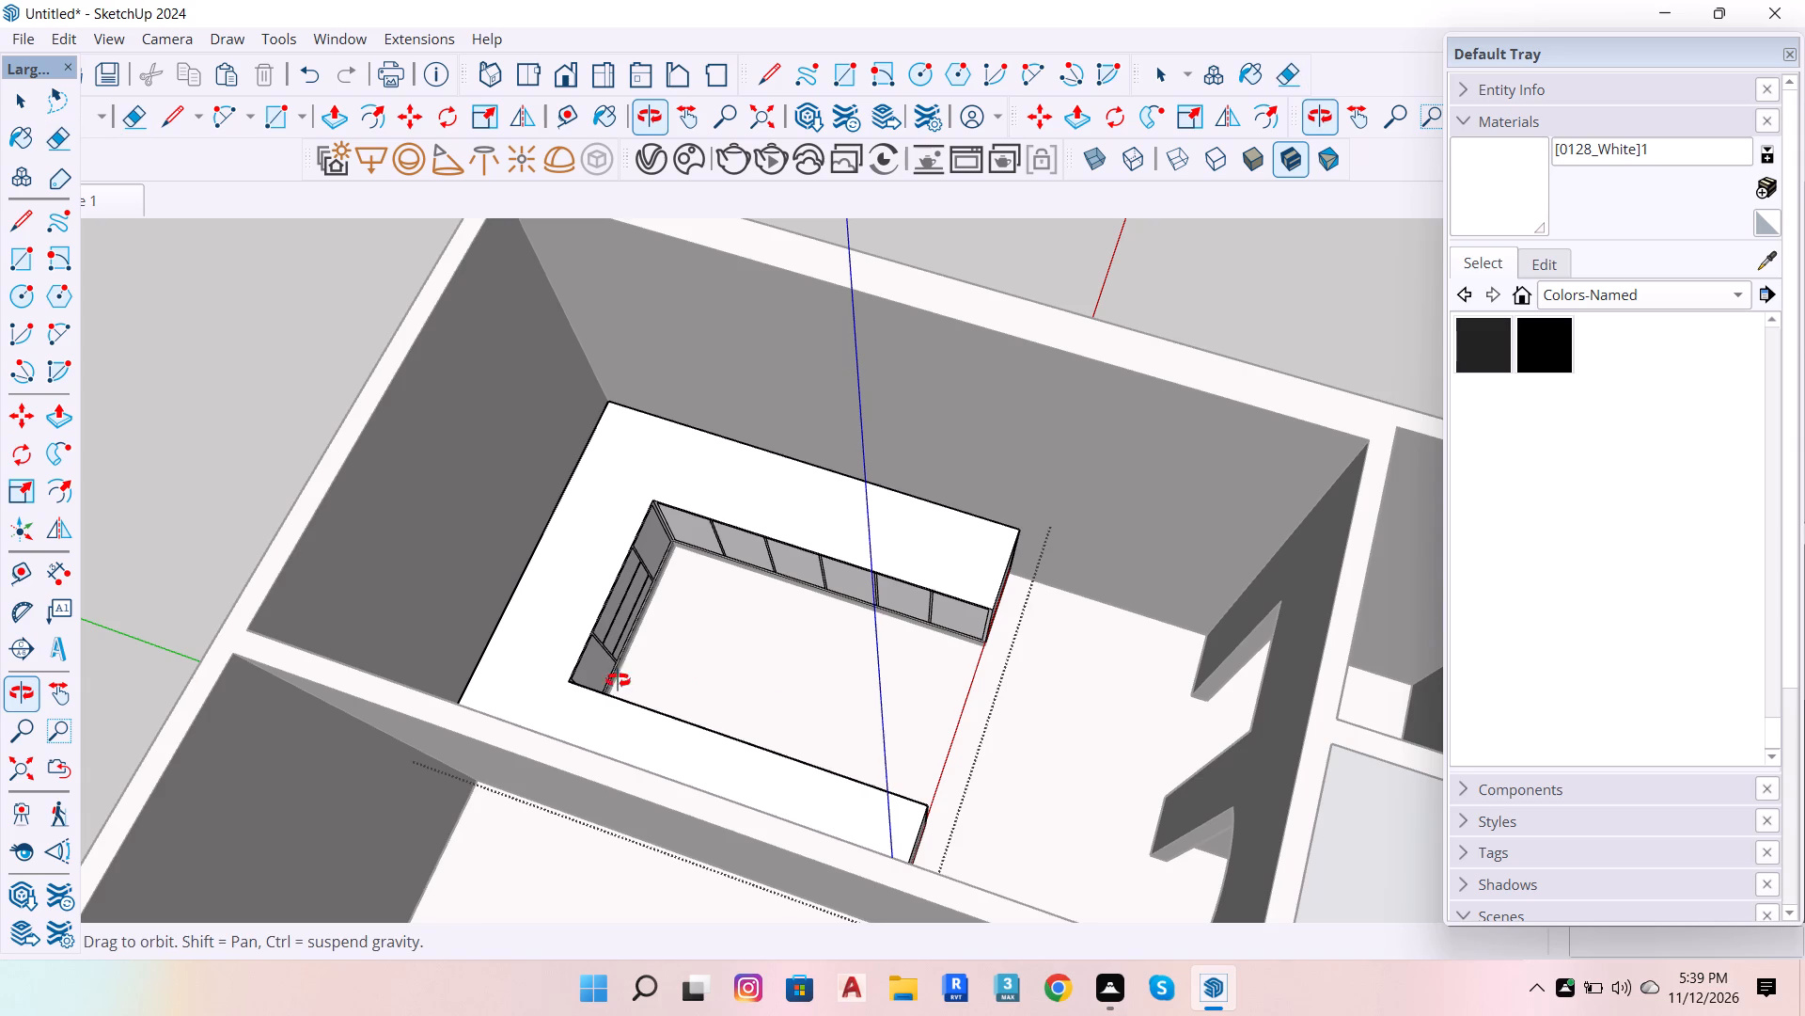
pyautogui.scroll(6, 991, 746)
pyautogui.moveTo(943, 743); pyautogui.dragTo(0, 615)
pyautogui.scroll(-15, 906, 686)
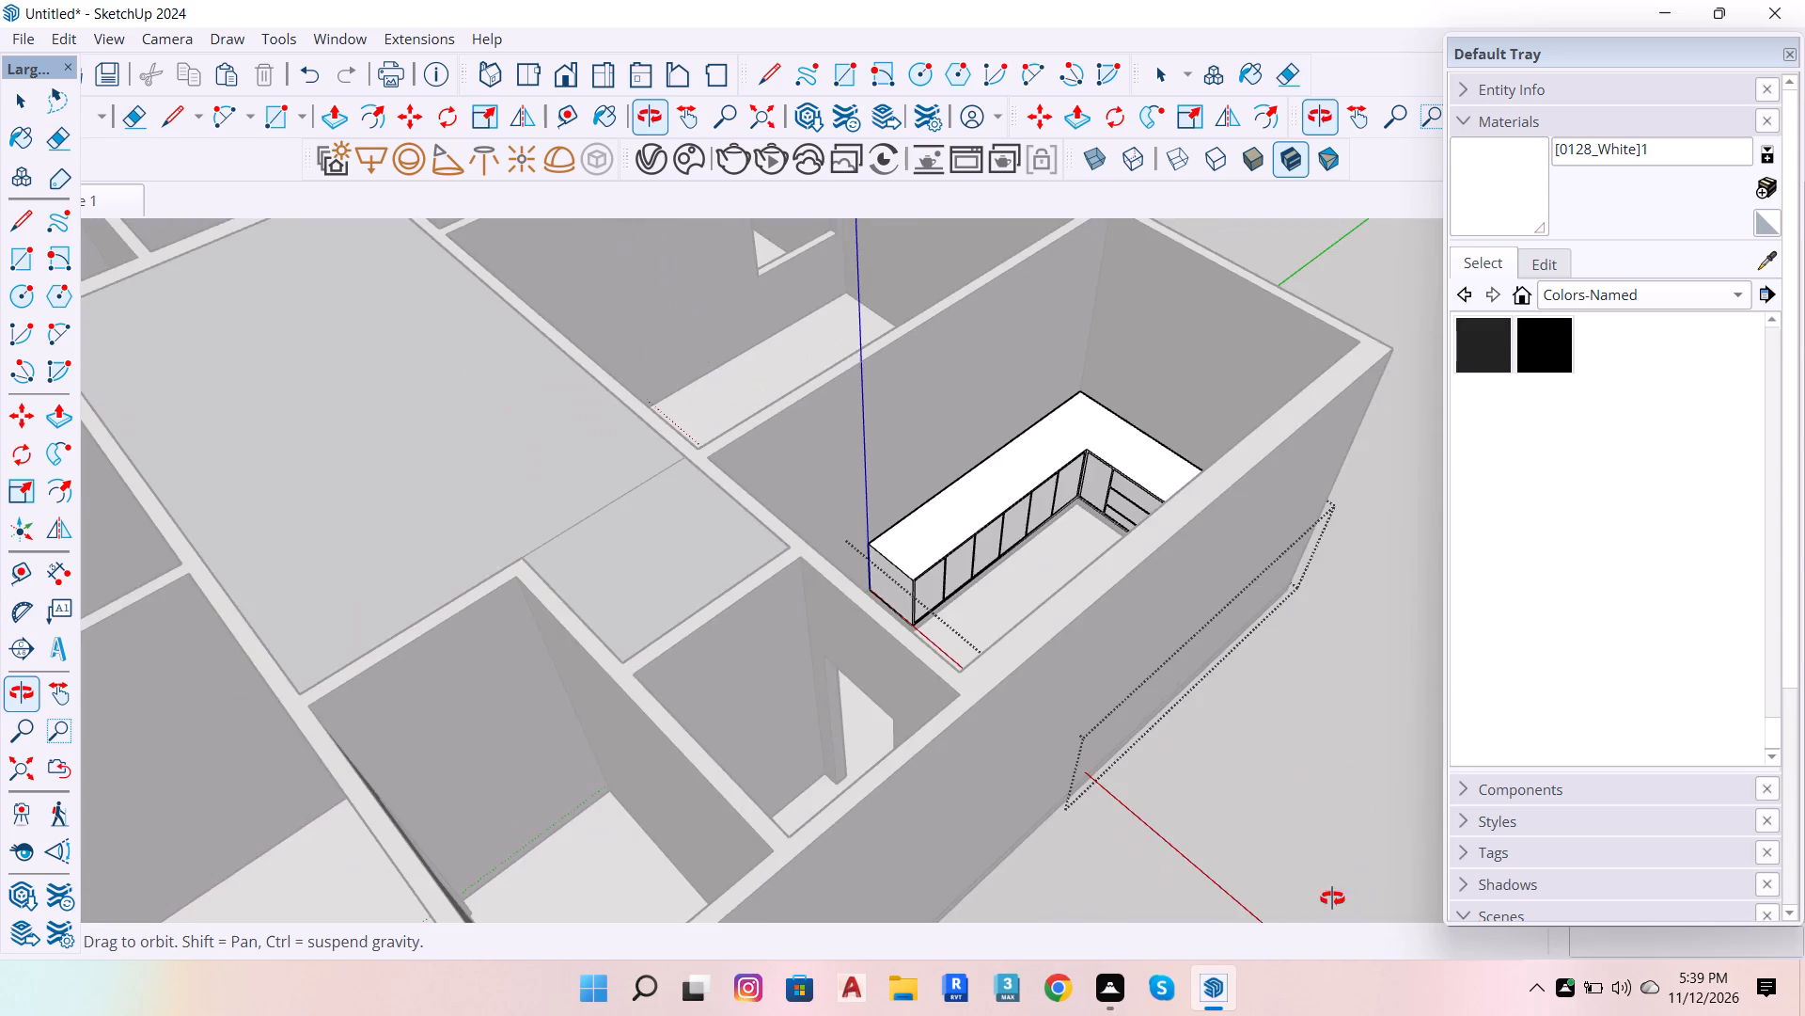
pyautogui.scroll(11, 1138, 445)
pyautogui.moveTo(931, 499); pyautogui.dragTo(655, 488)
pyautogui.moveTo(659, 487); pyautogui.dragTo(743, 583)
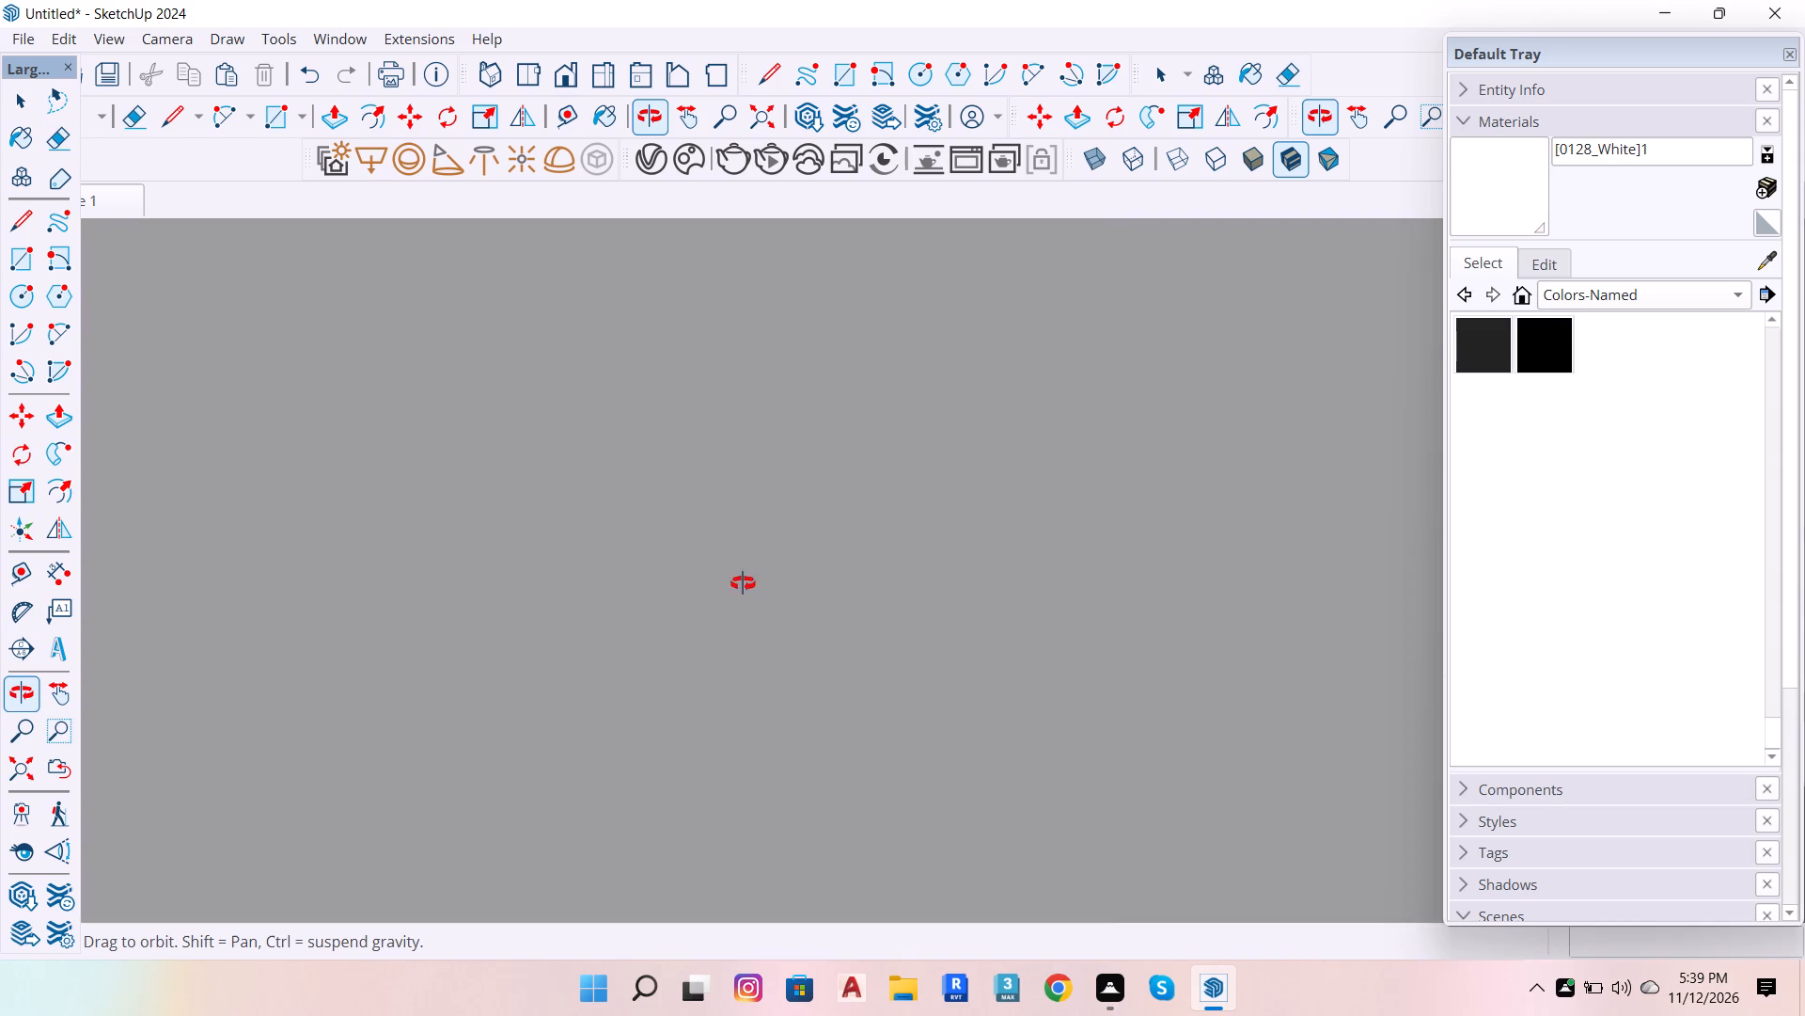
pyautogui.moveTo(743, 583); pyautogui.dragTo(824, 780)
pyautogui.scroll(-14, 971, 770)
pyautogui.scroll(-18, 1120, 333)
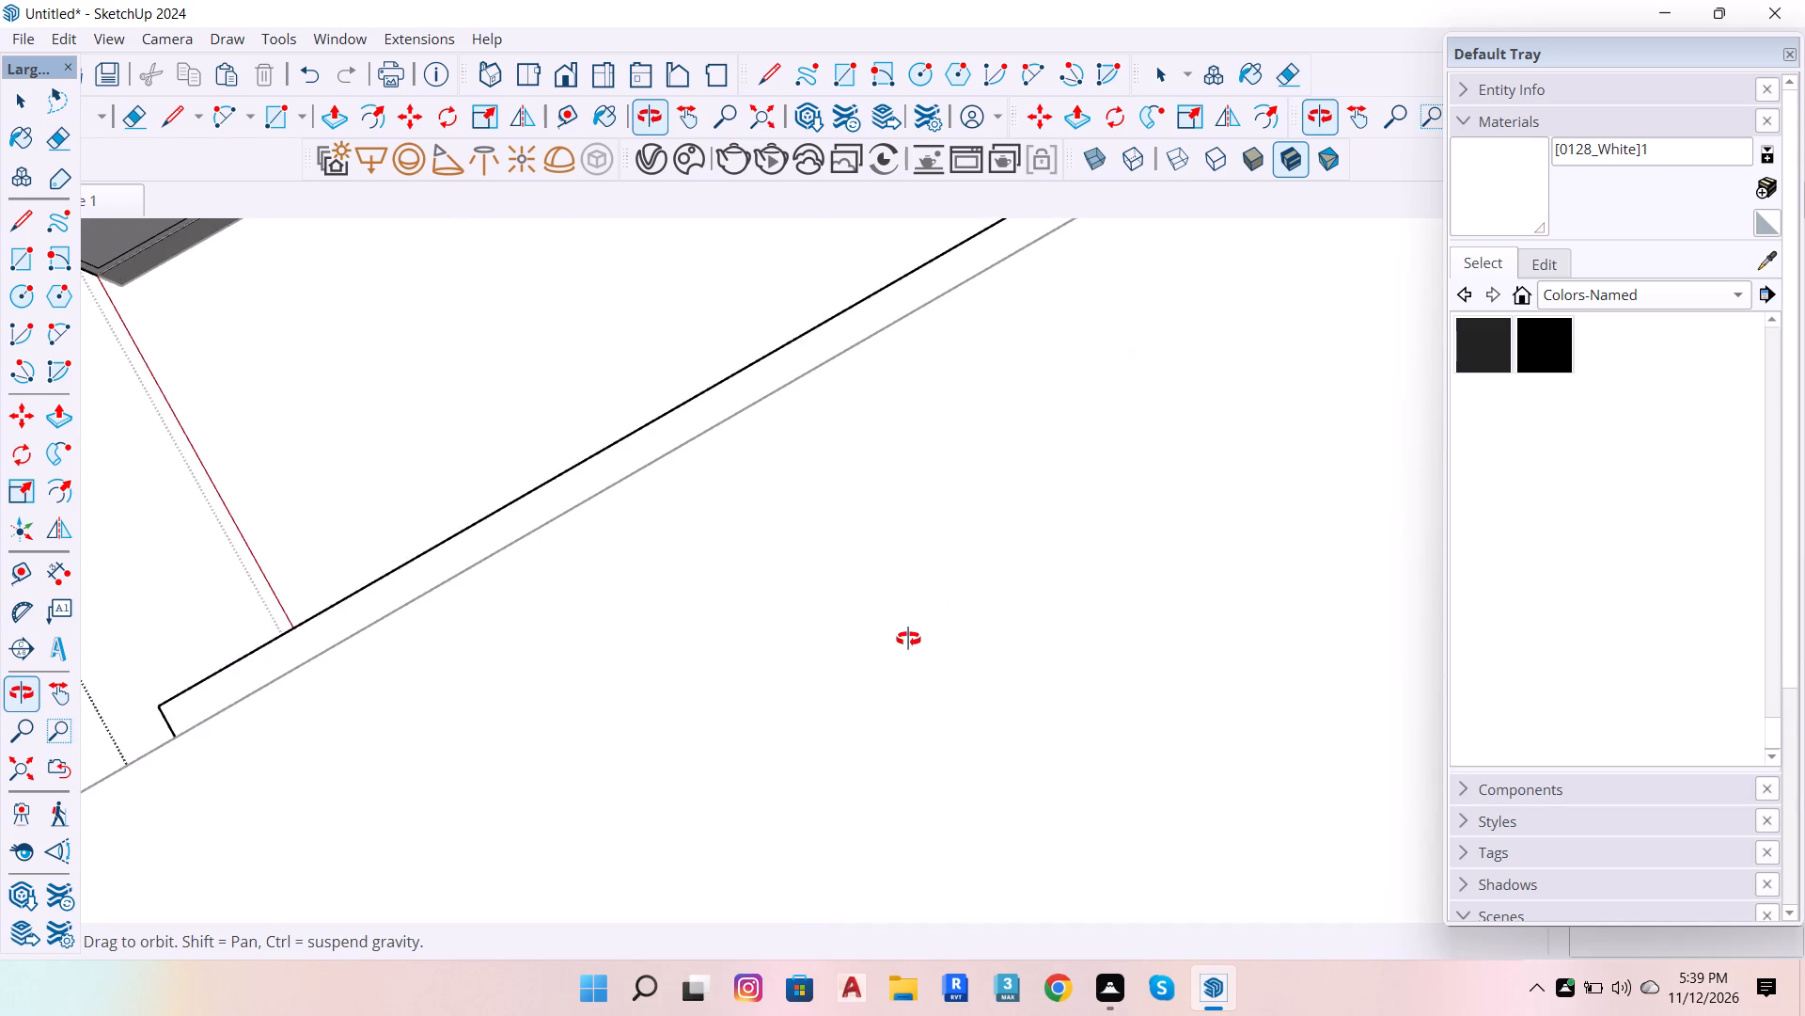
pyautogui.scroll(-4, 908, 639)
pyautogui.scroll(-17, 925, 701)
pyautogui.scroll(6, 557, 265)
pyautogui.moveTo(468, 414); pyautogui.dragTo(366, 298)
pyautogui.scroll(11, 369, 310)
pyautogui.scroll(-7, 495, 435)
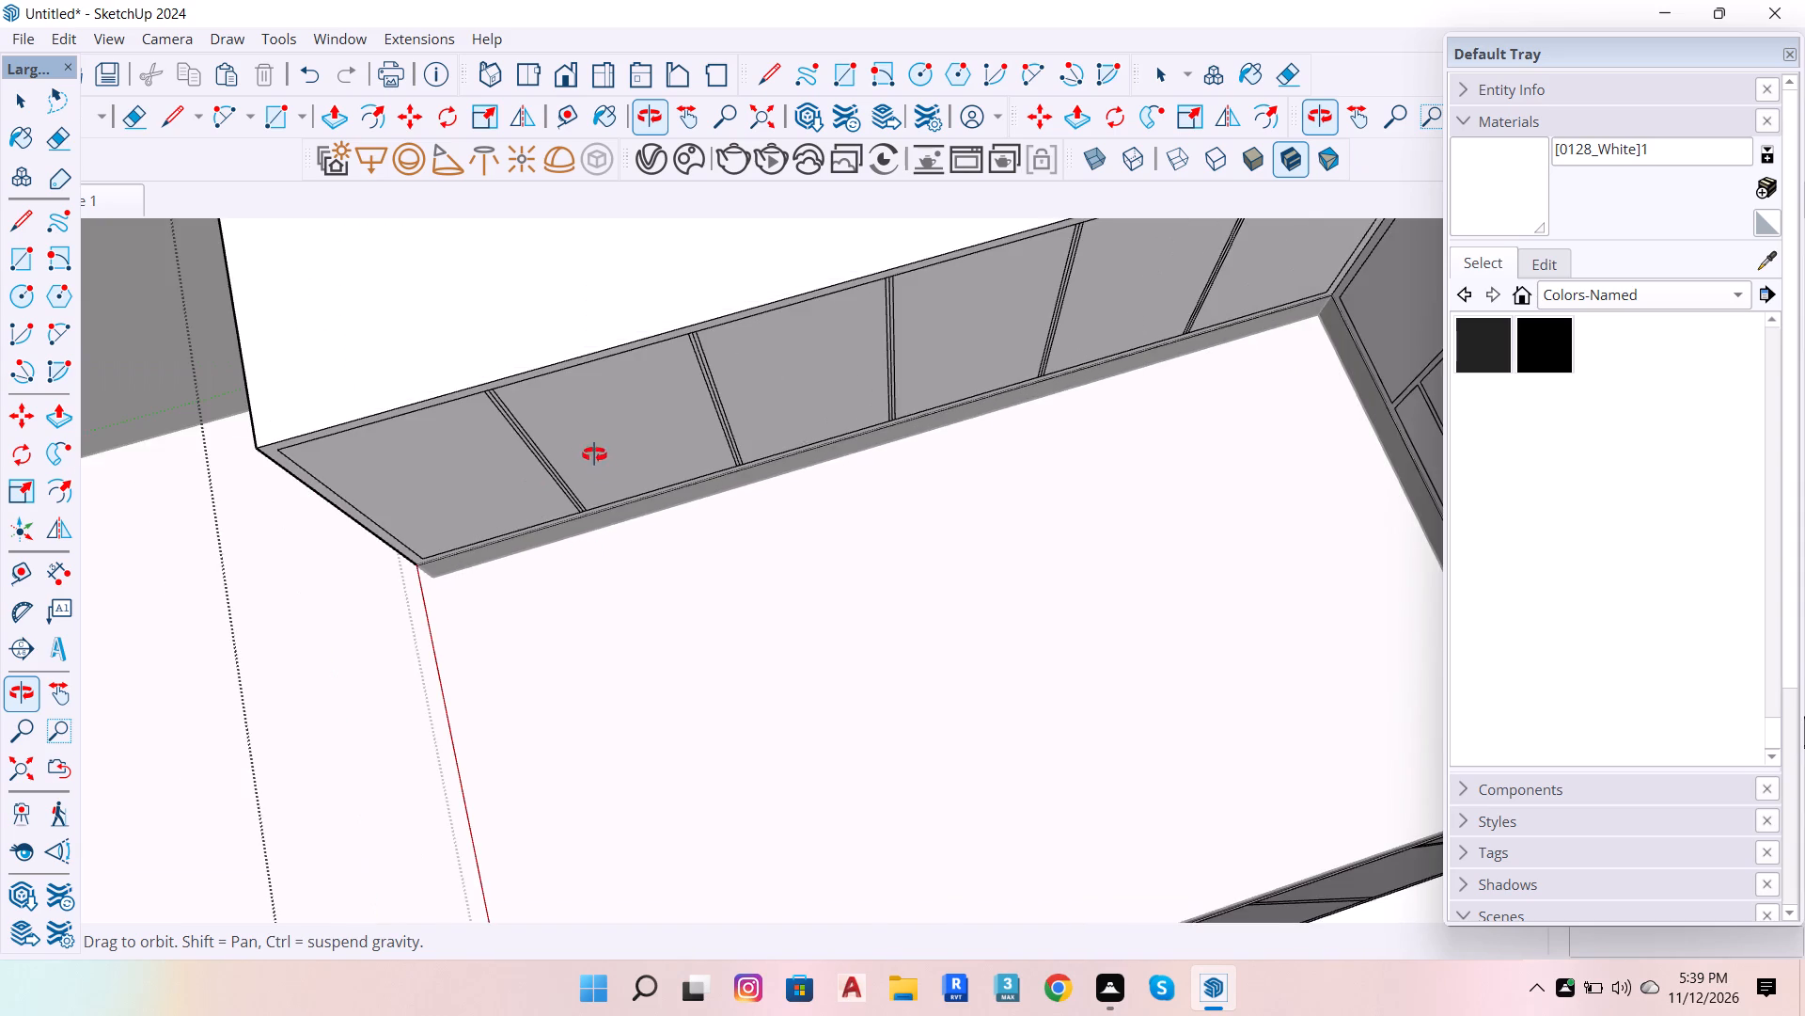
pyautogui.moveTo(589, 444); pyautogui.dragTo(577, 389)
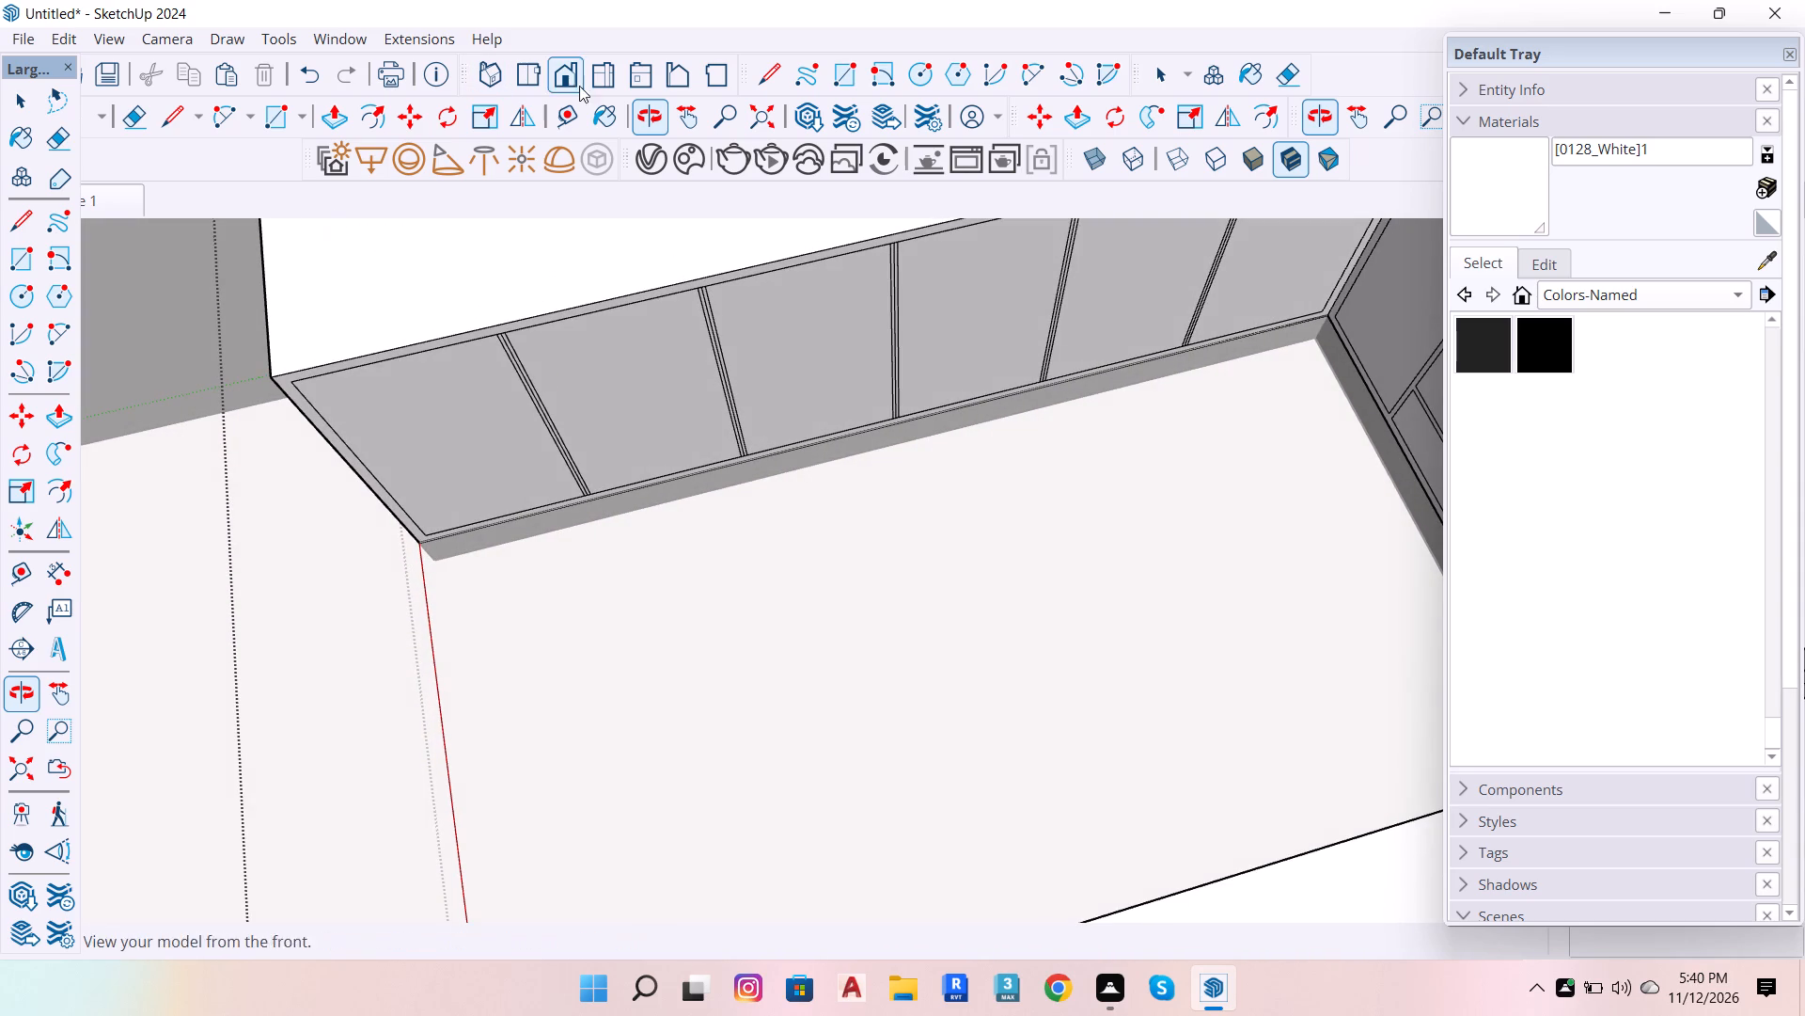
pyautogui.click(1280, 65)
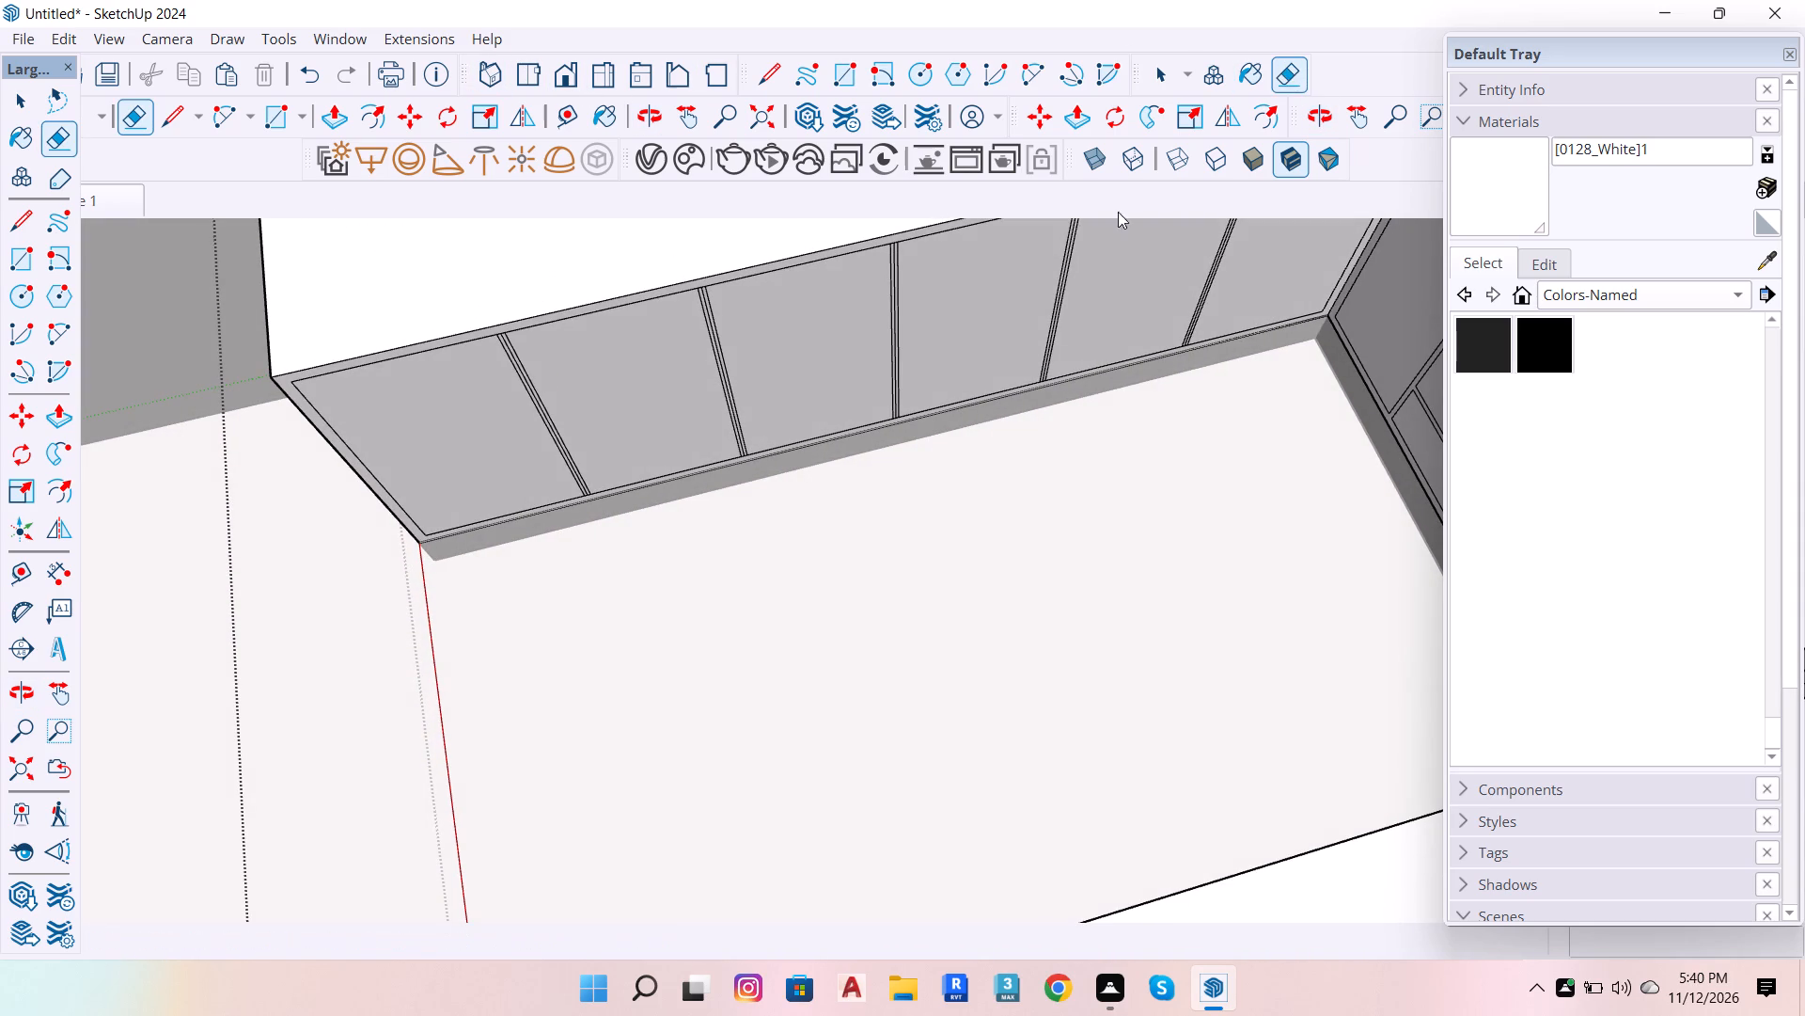
pyautogui.scroll(5, 515, 443)
pyautogui.scroll(11, 564, 381)
pyautogui.click(558, 415)
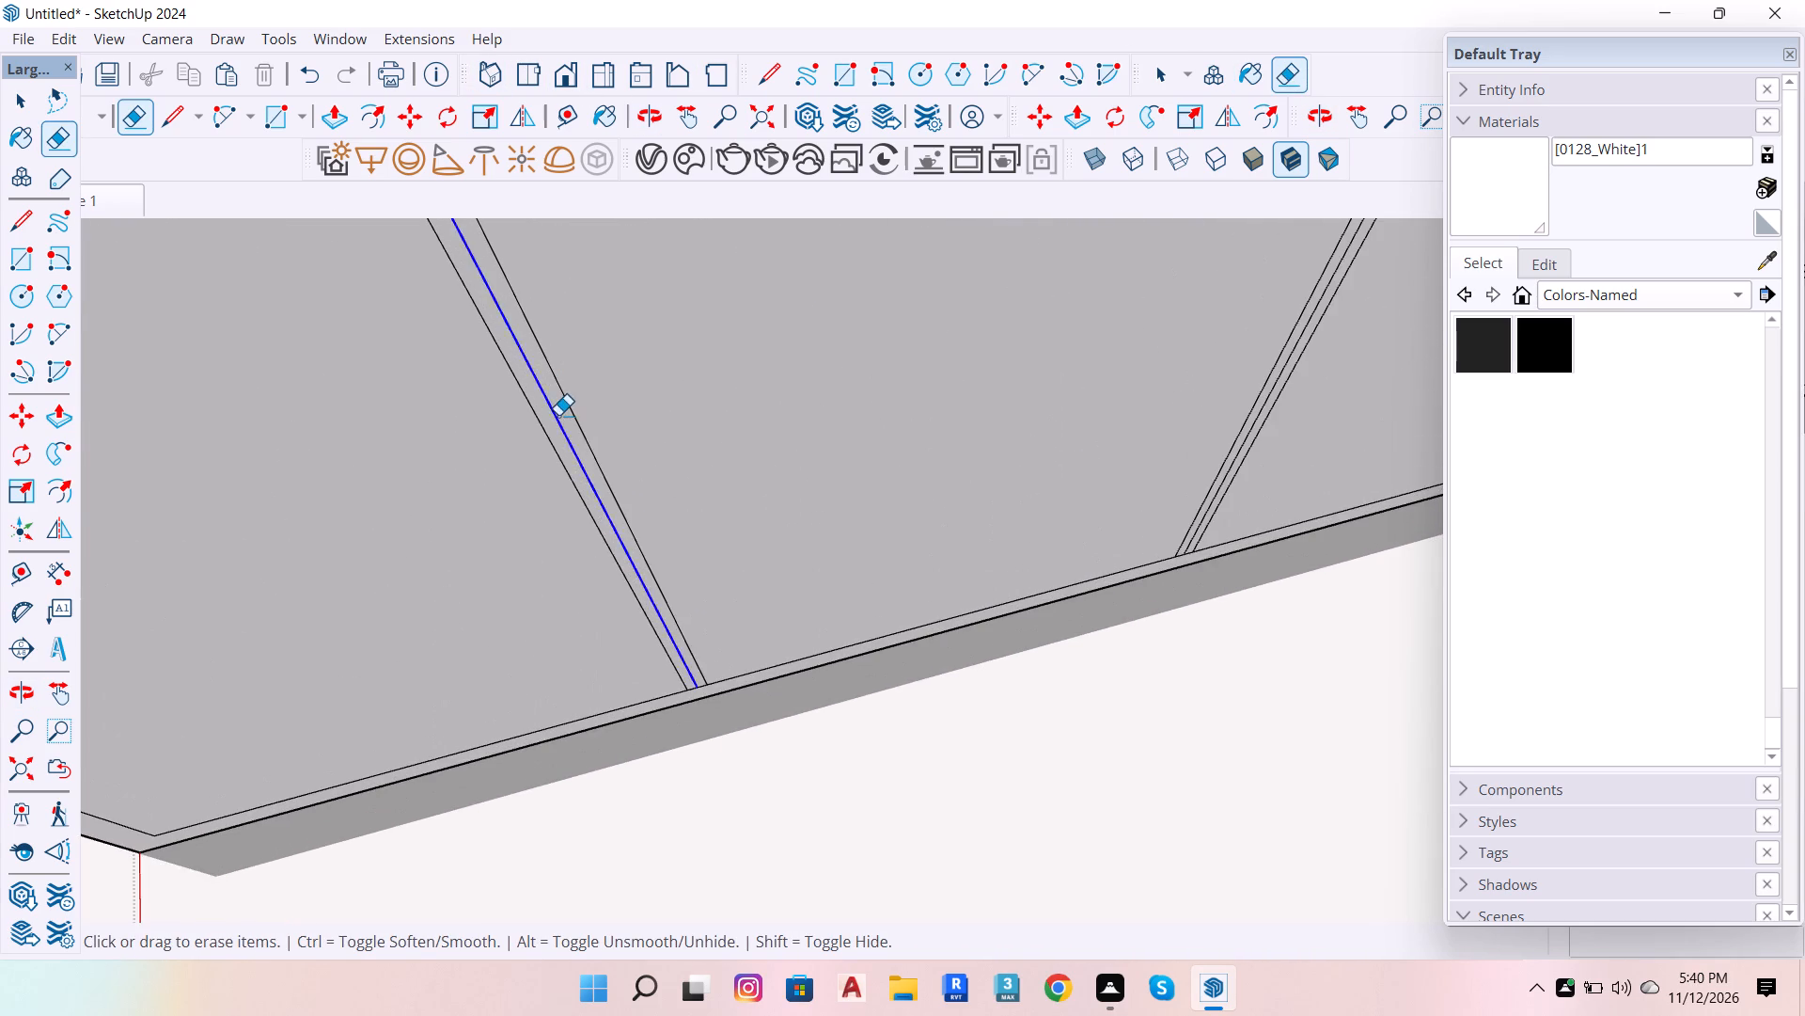
pyautogui.scroll(-7, 678, 550)
pyautogui.scroll(5, 1105, 284)
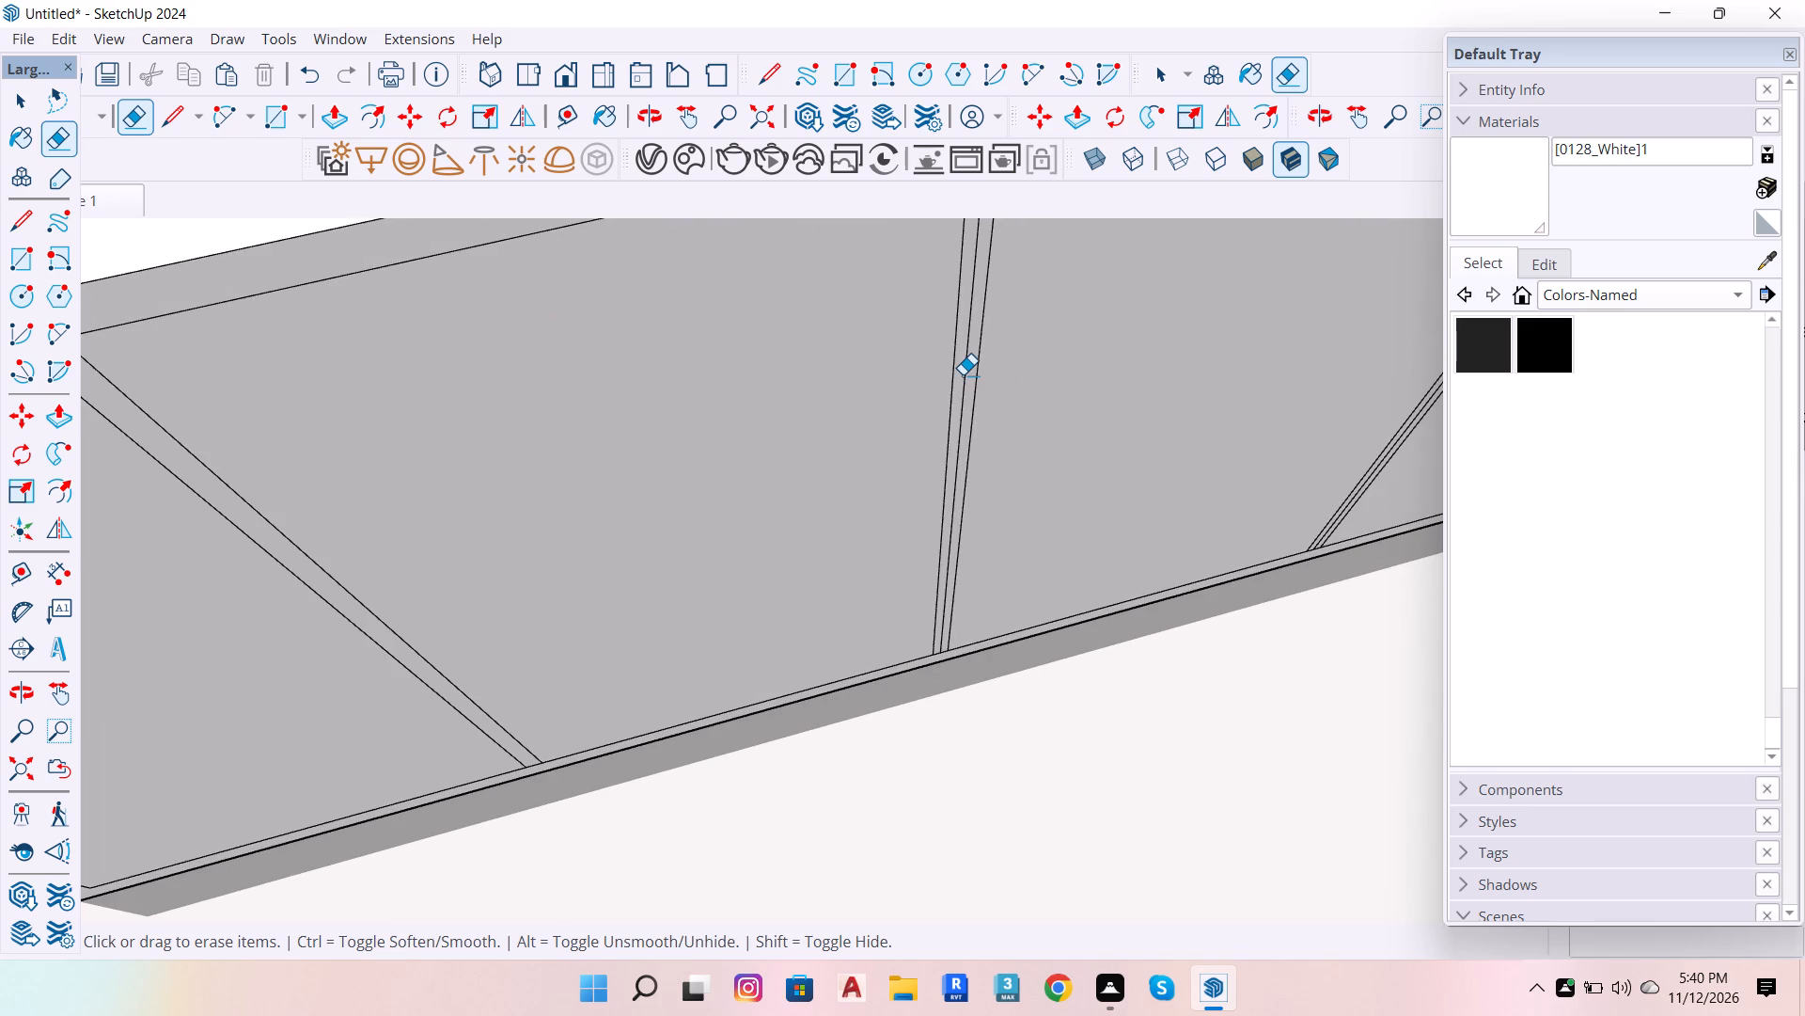
pyautogui.click(963, 374)
pyautogui.scroll(-7, 655, 552)
pyautogui.scroll(5, 1190, 322)
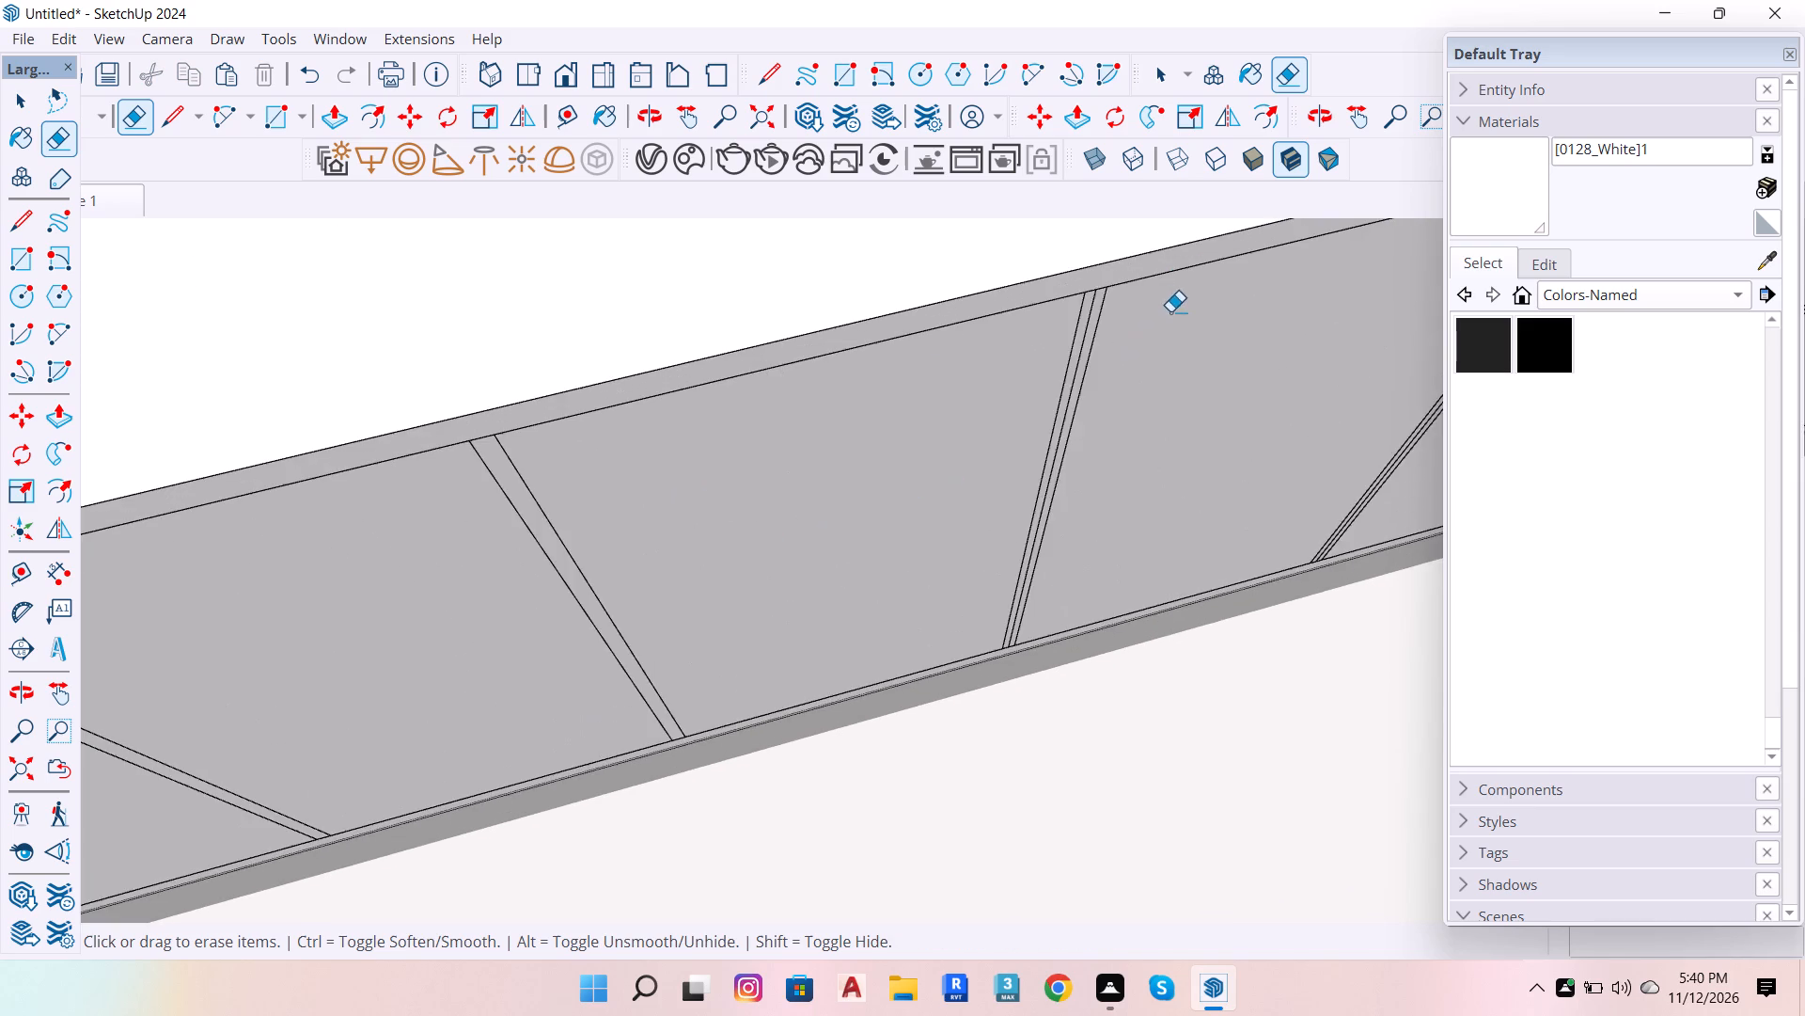
pyautogui.scroll(6, 1085, 304)
pyautogui.moveTo(1089, 314); pyautogui.dragTo(1101, 320)
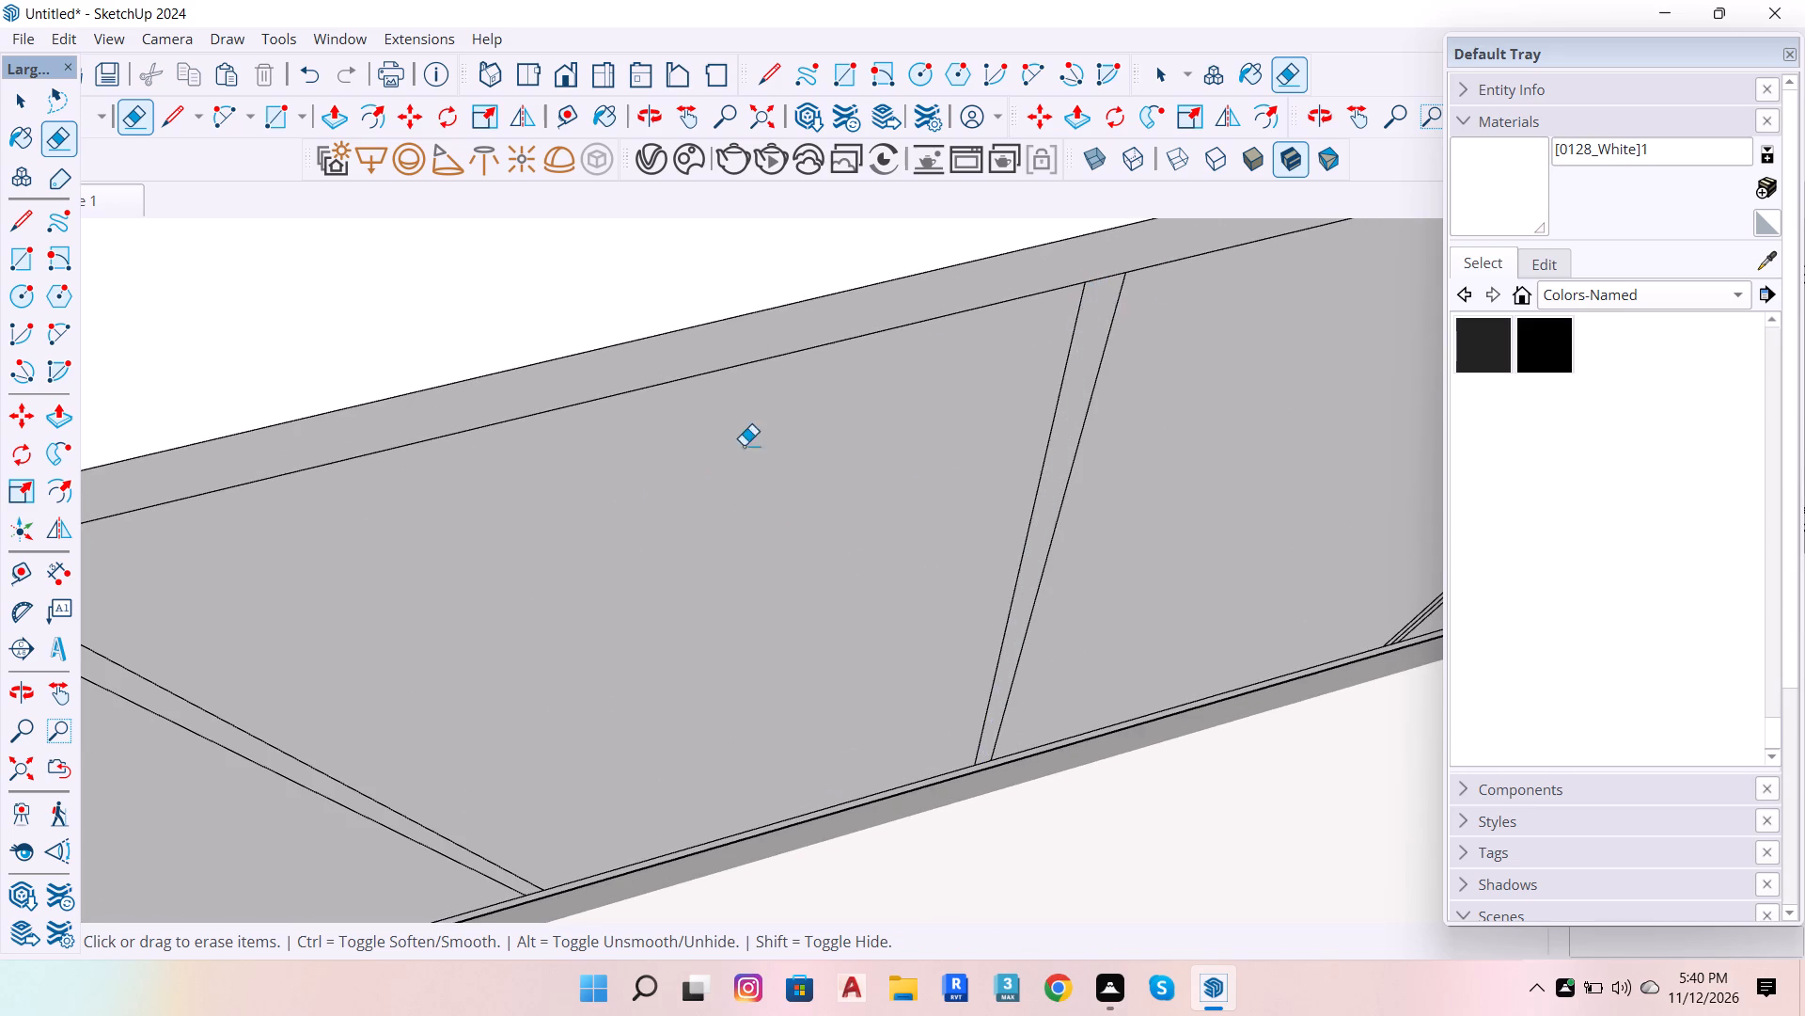
# Erase the original middle line in the two line pairs nearest the inner corner on the same front face.
pyautogui.scroll(-12, 740, 447)
pyautogui.scroll(12, 1278, 278)
pyautogui.scroll(3, 1002, 358)
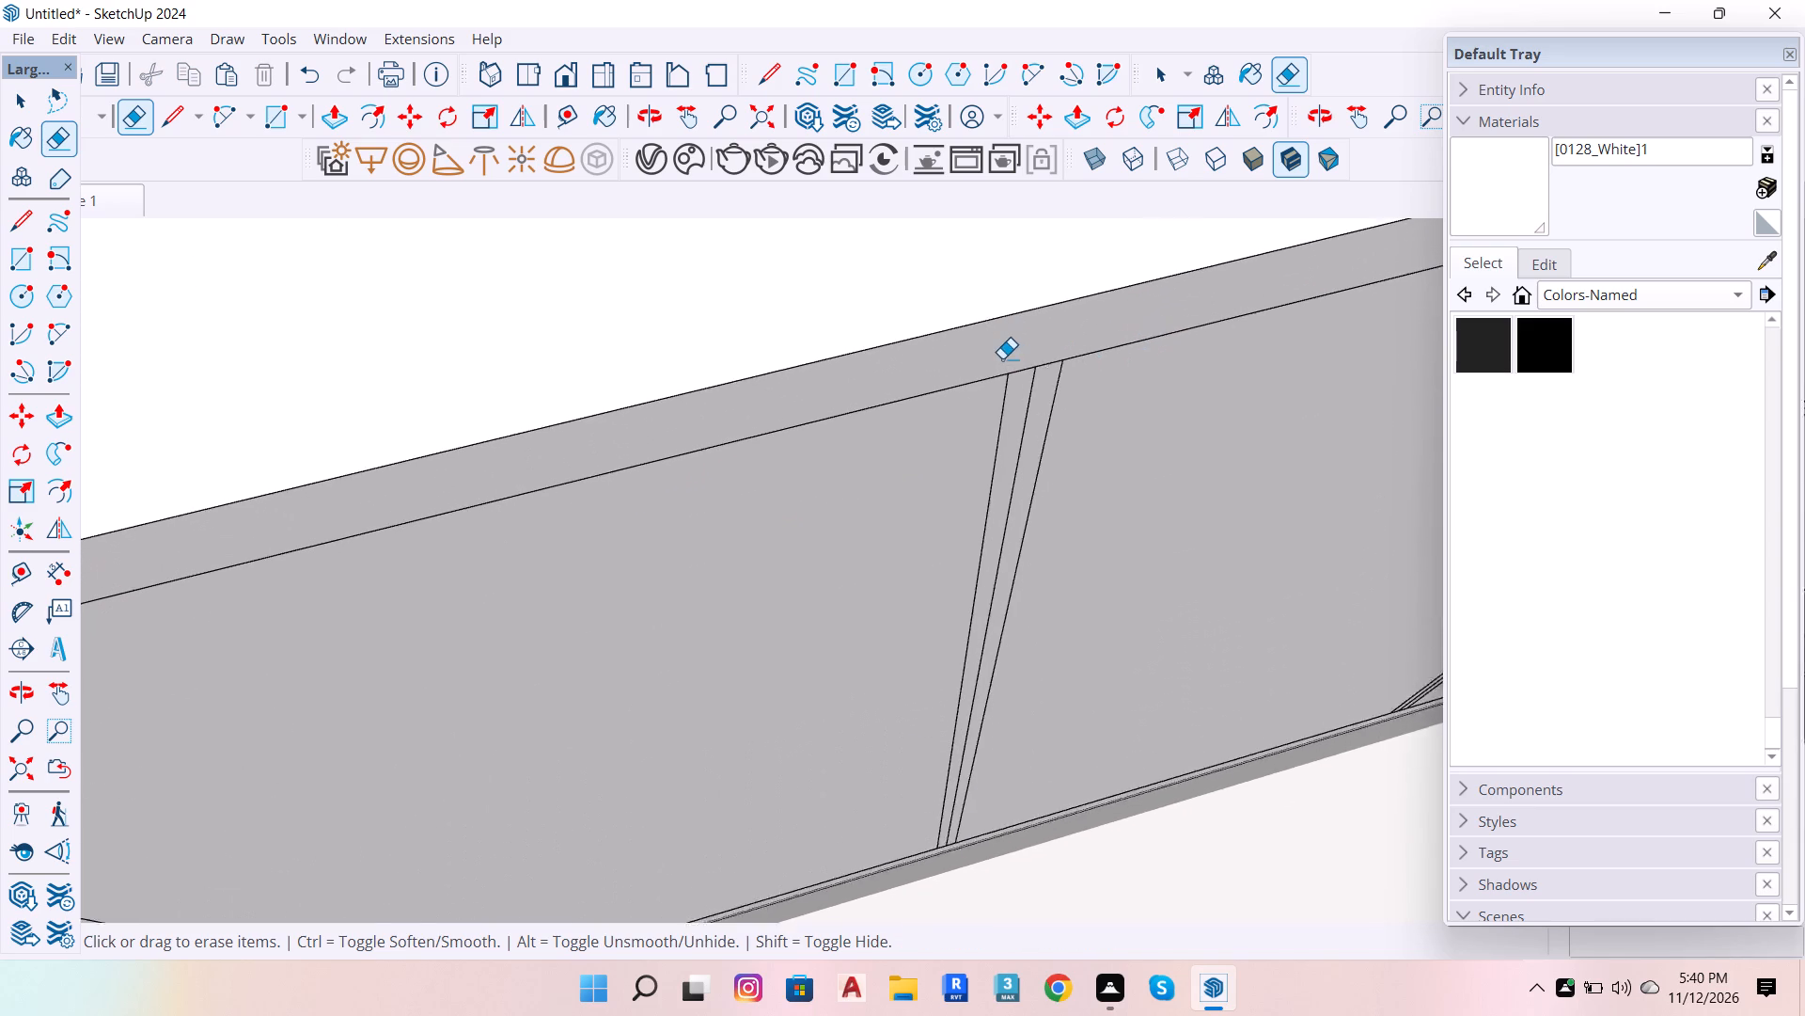
pyautogui.scroll(4, 1002, 358)
pyautogui.click(1043, 402)
pyautogui.scroll(-19, 770, 485)
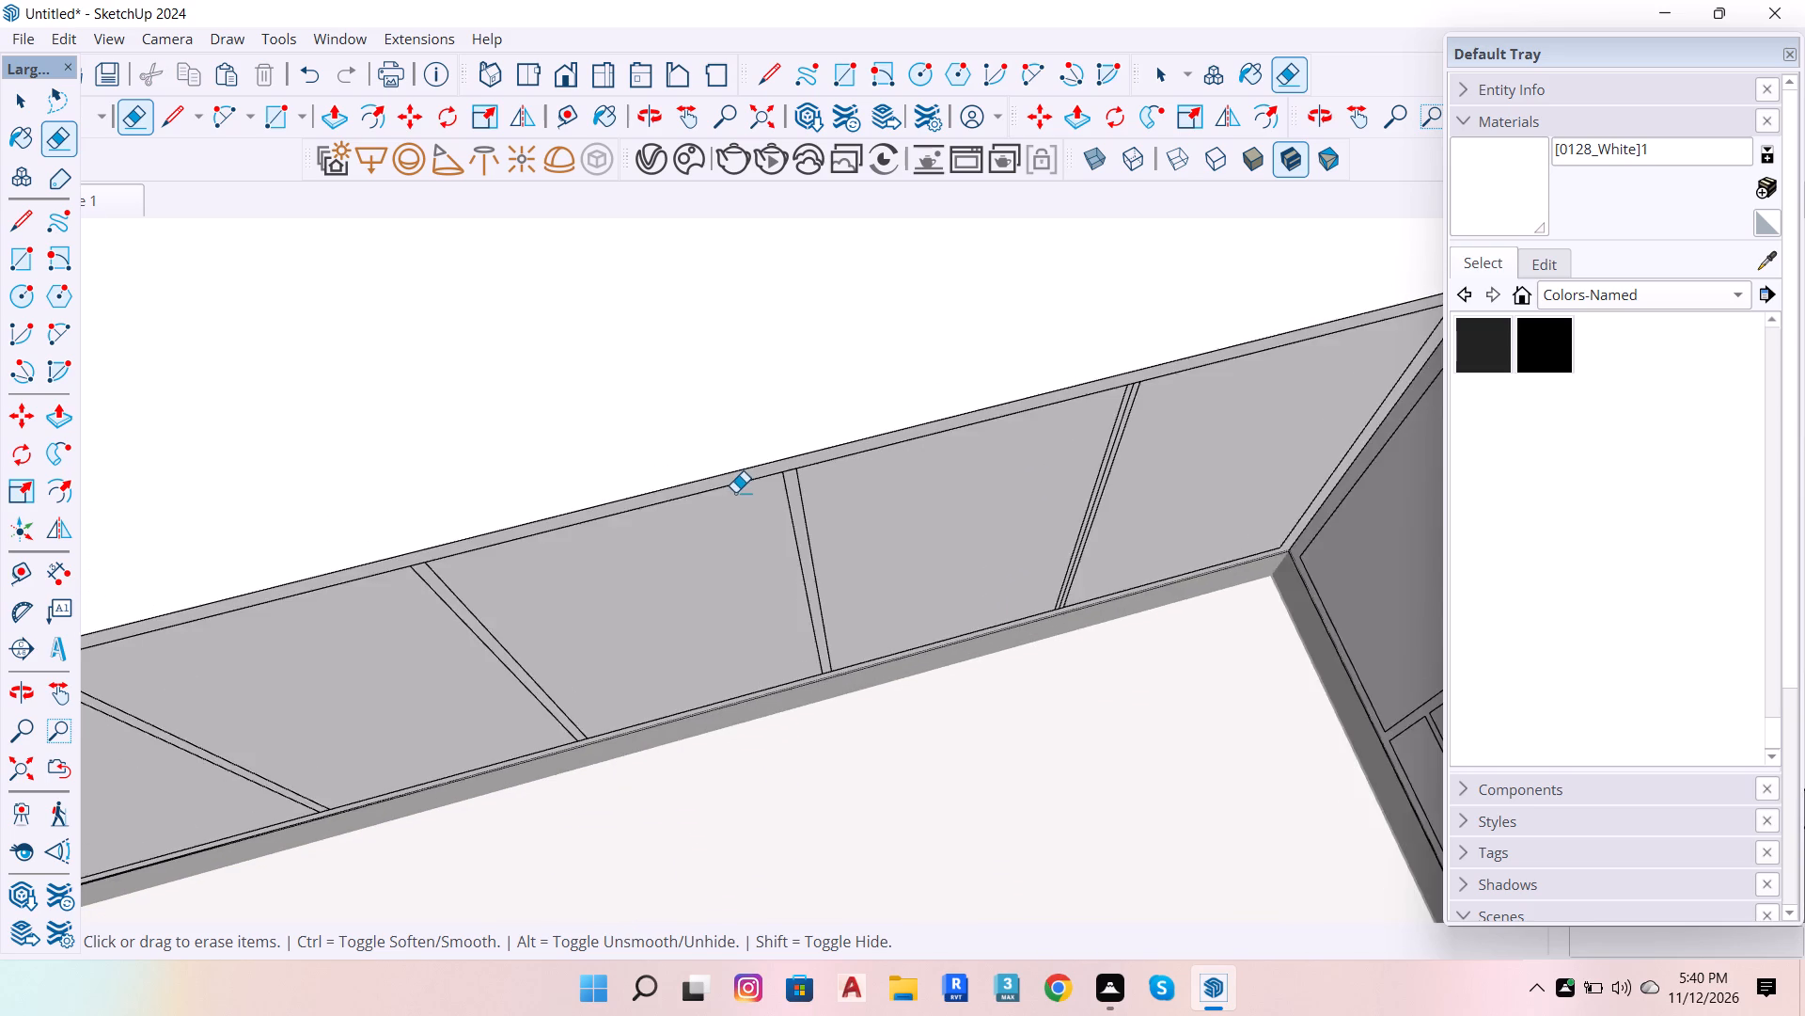
pyautogui.scroll(-3, 735, 492)
pyautogui.scroll(6, 1238, 361)
pyautogui.scroll(5, 710, 458)
pyautogui.scroll(4, 959, 484)
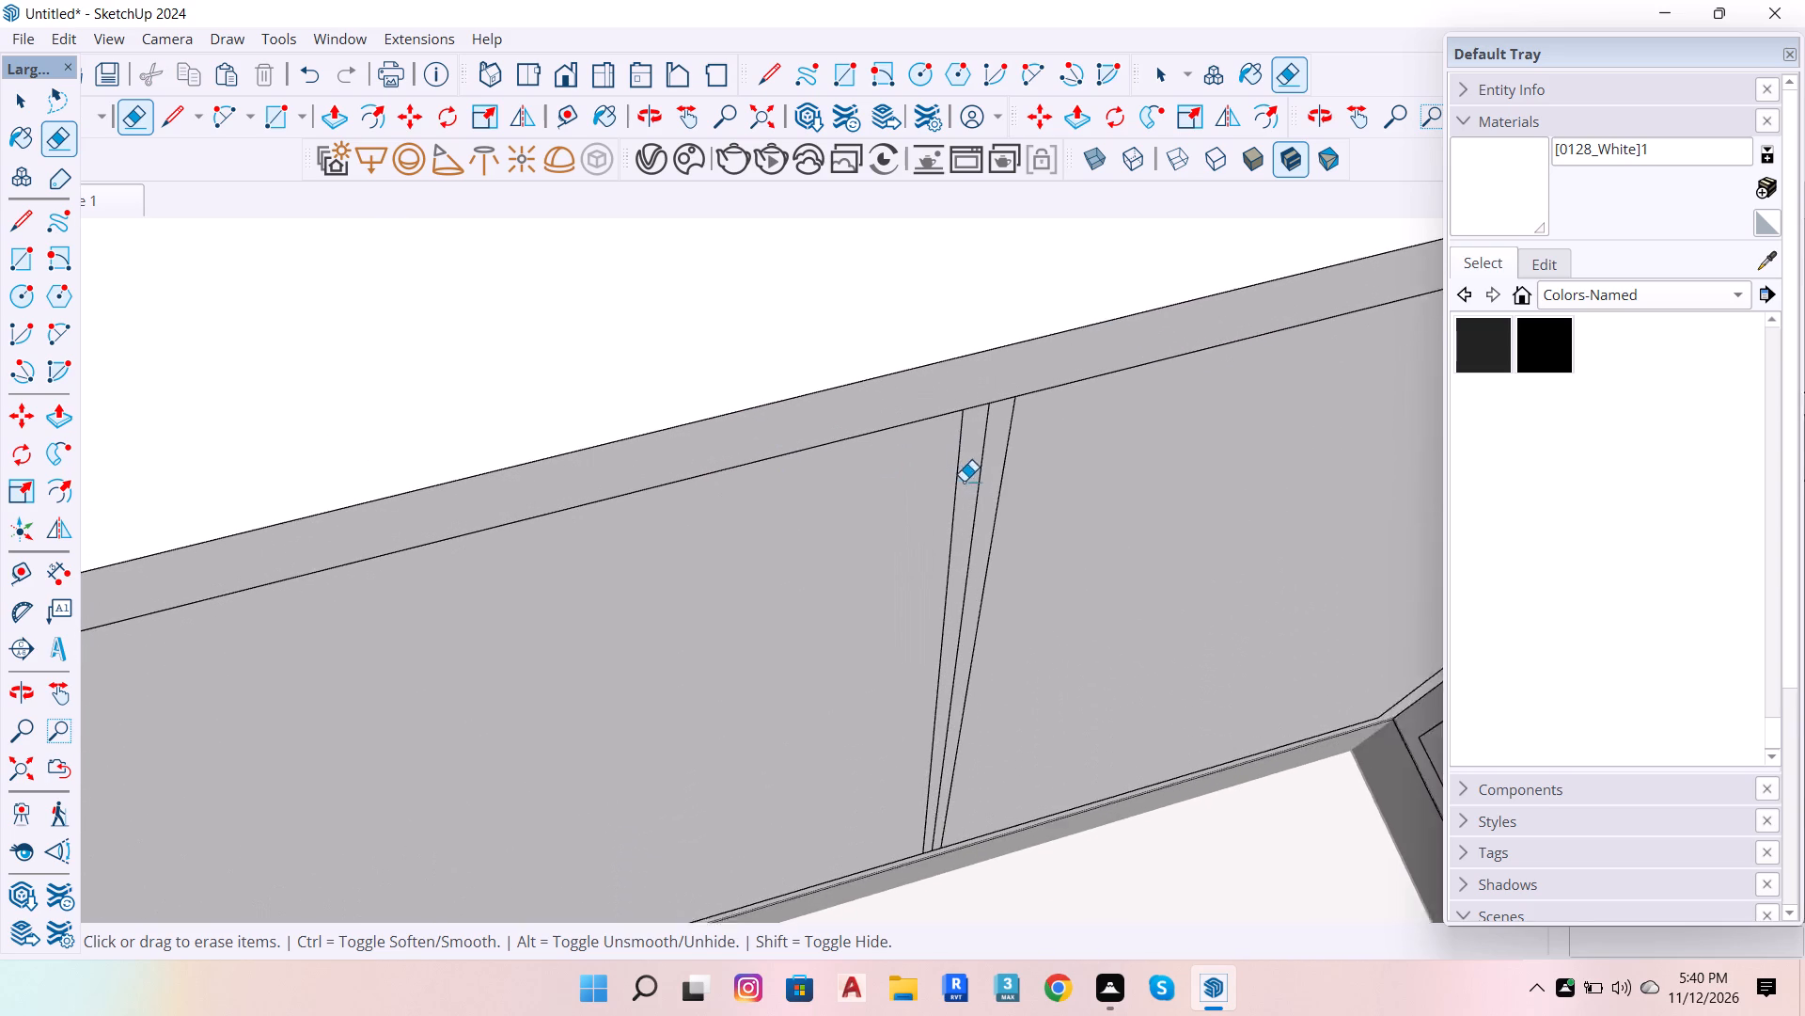
pyautogui.scroll(2, 964, 481)
pyautogui.click(978, 468)
# Erase the short top and bottom edge segments closing the panel gap nearest the inner corner, joining it to the frame.
pyautogui.moveTo(985, 406); pyautogui.dragTo(985, 393)
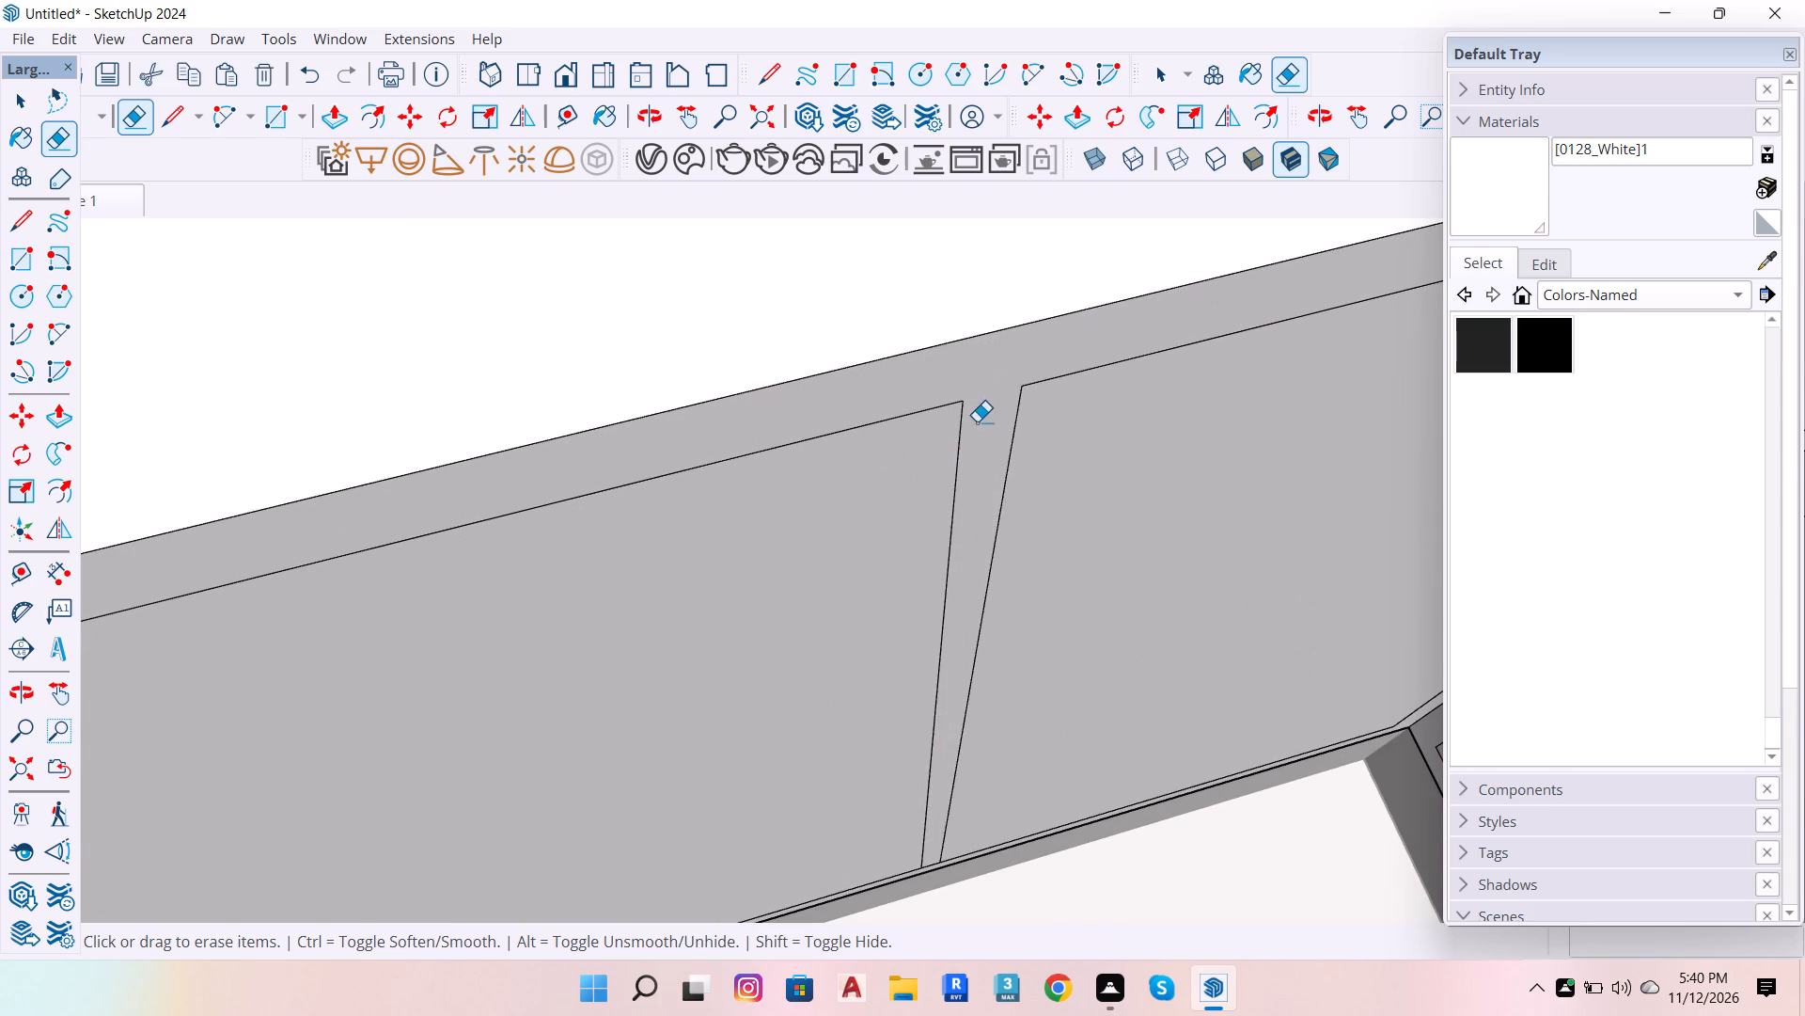
pyautogui.scroll(-3, 975, 428)
pyautogui.scroll(6, 890, 873)
pyautogui.scroll(8, 996, 762)
pyautogui.click(975, 770)
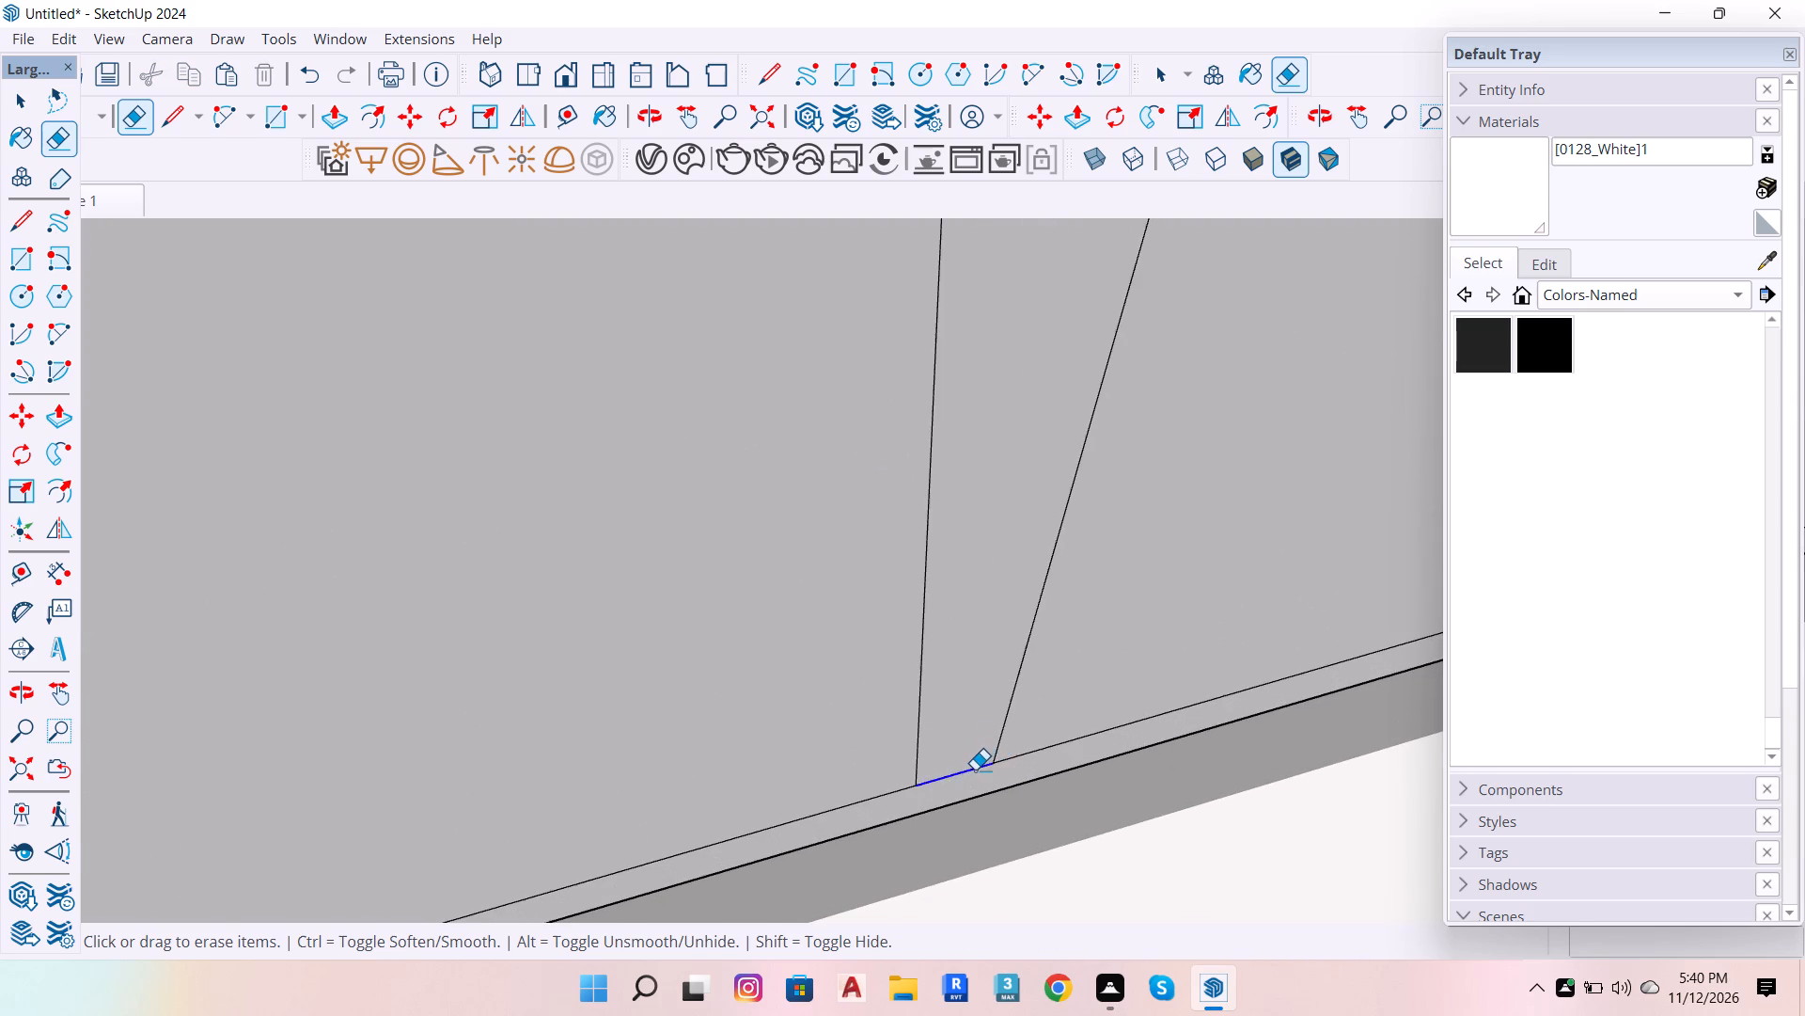
pyautogui.scroll(-19, 1001, 725)
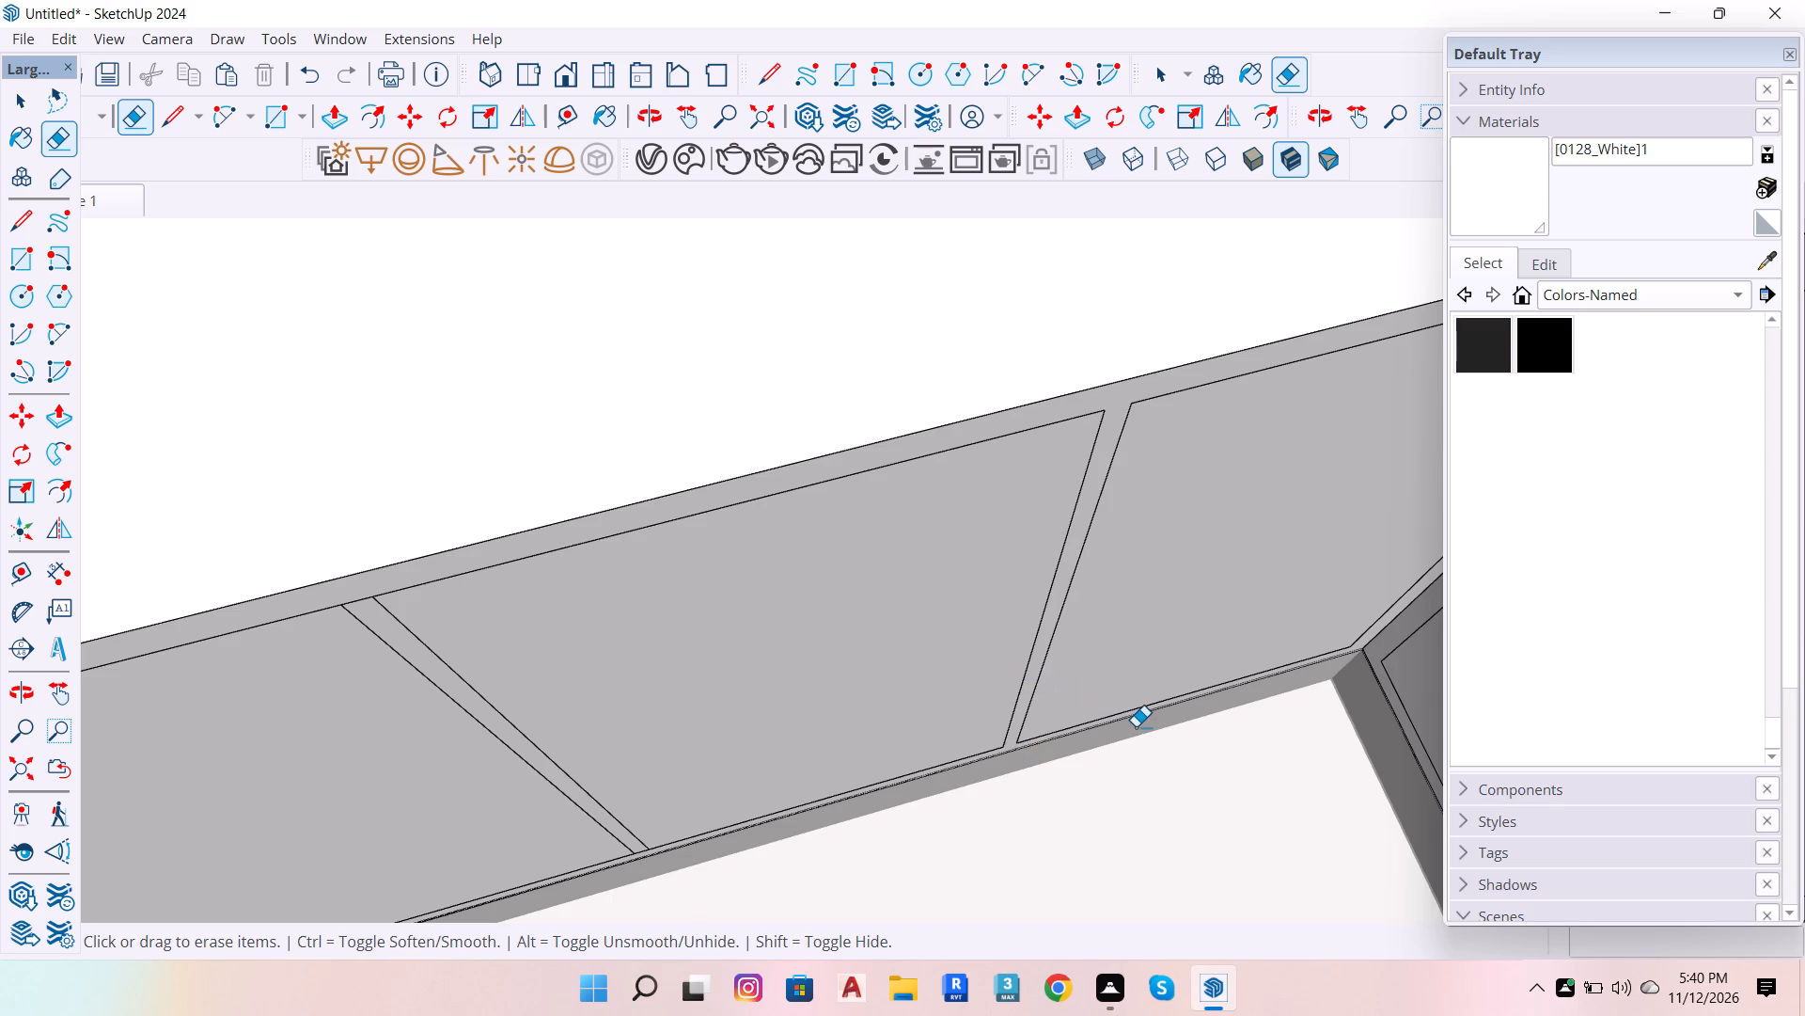
# Erase the short top and bottom edge segments closing the third and fourth panel gaps from the arm's open end.
pyautogui.scroll(-5, 1060, 703)
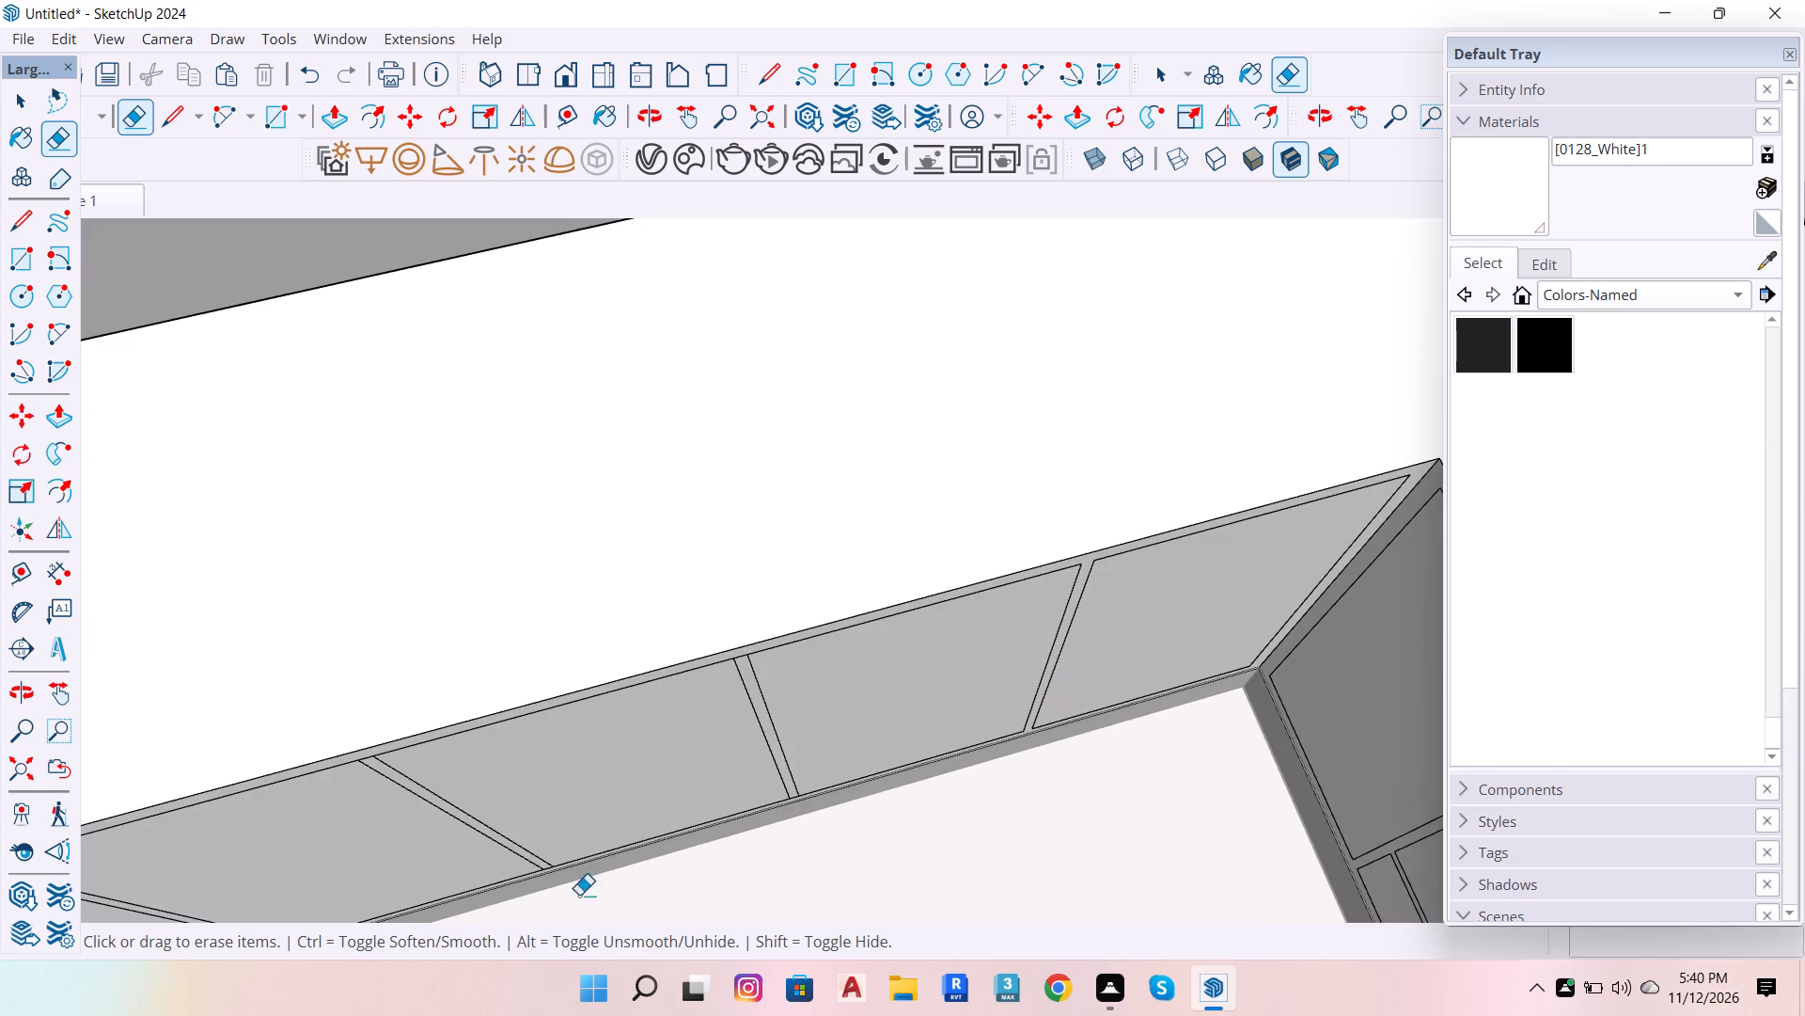
pyautogui.scroll(12, 669, 675)
pyautogui.scroll(6, 821, 599)
pyautogui.moveTo(812, 607); pyautogui.dragTo(813, 635)
pyautogui.scroll(-14, 841, 579)
pyautogui.scroll(7, 902, 997)
pyautogui.scroll(10, 882, 880)
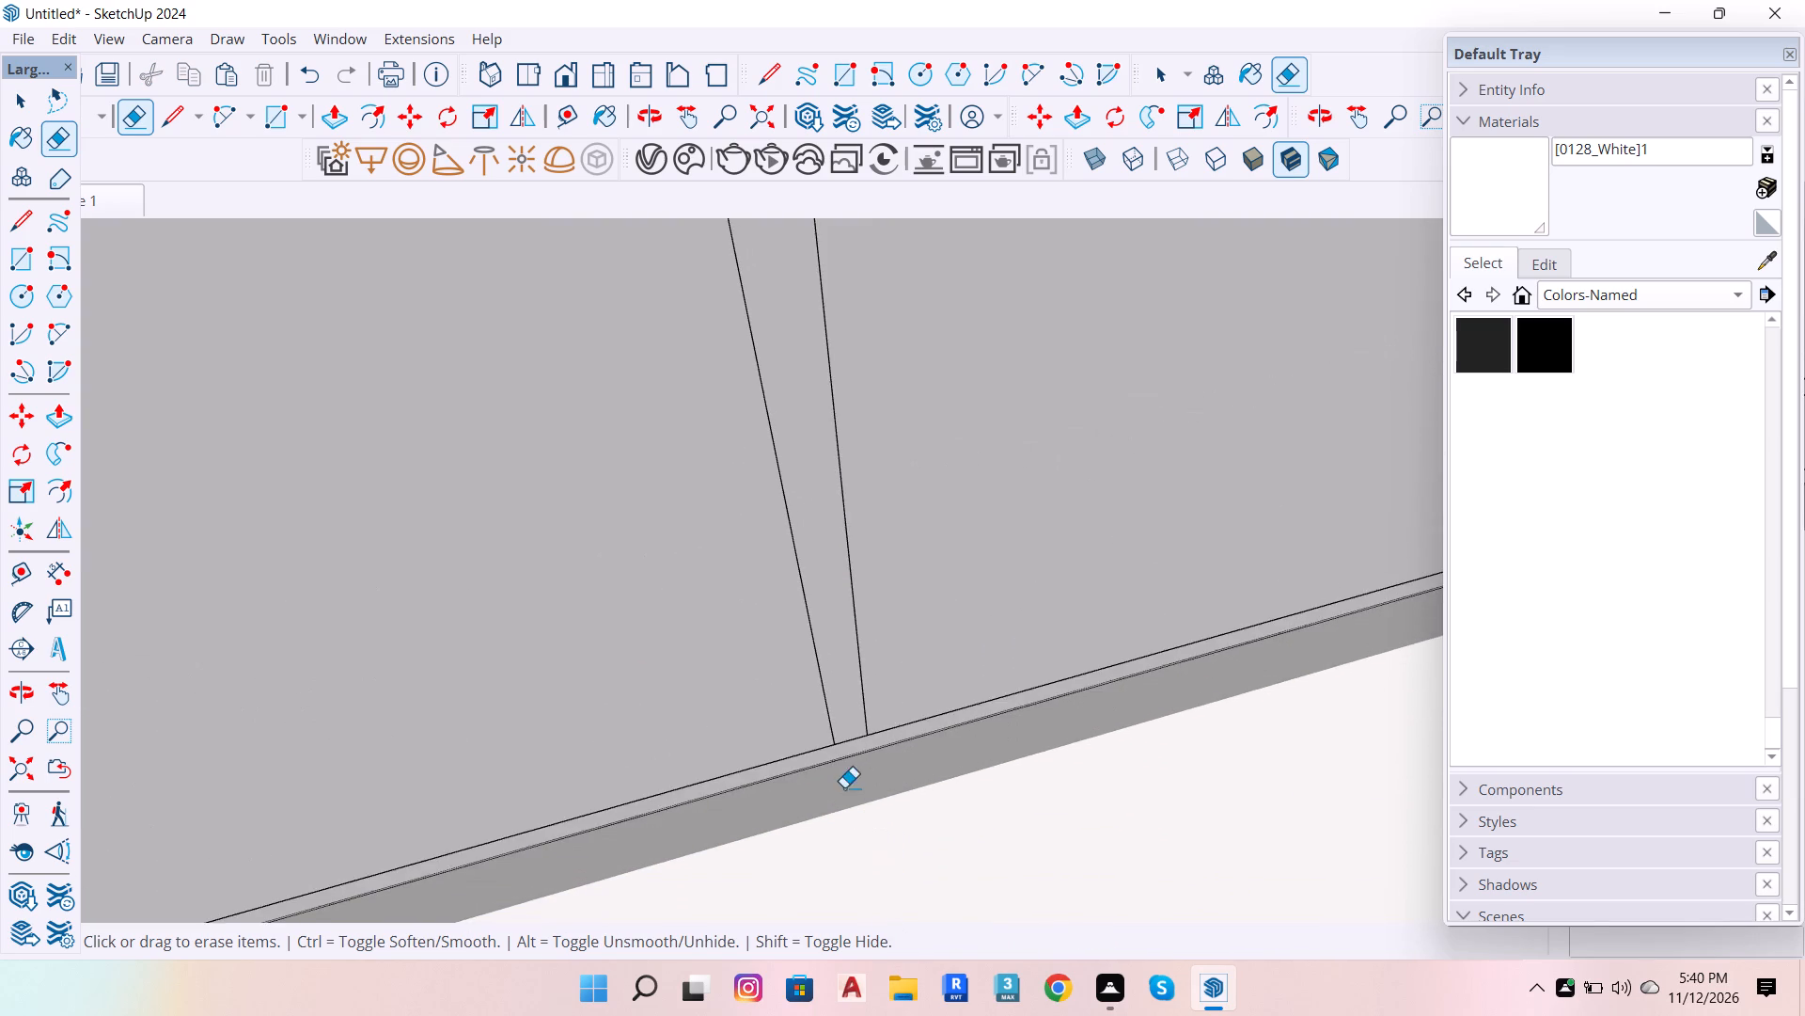
pyautogui.scroll(6, 844, 787)
pyautogui.click(848, 673)
pyautogui.click(852, 670)
pyautogui.scroll(-3, 894, 657)
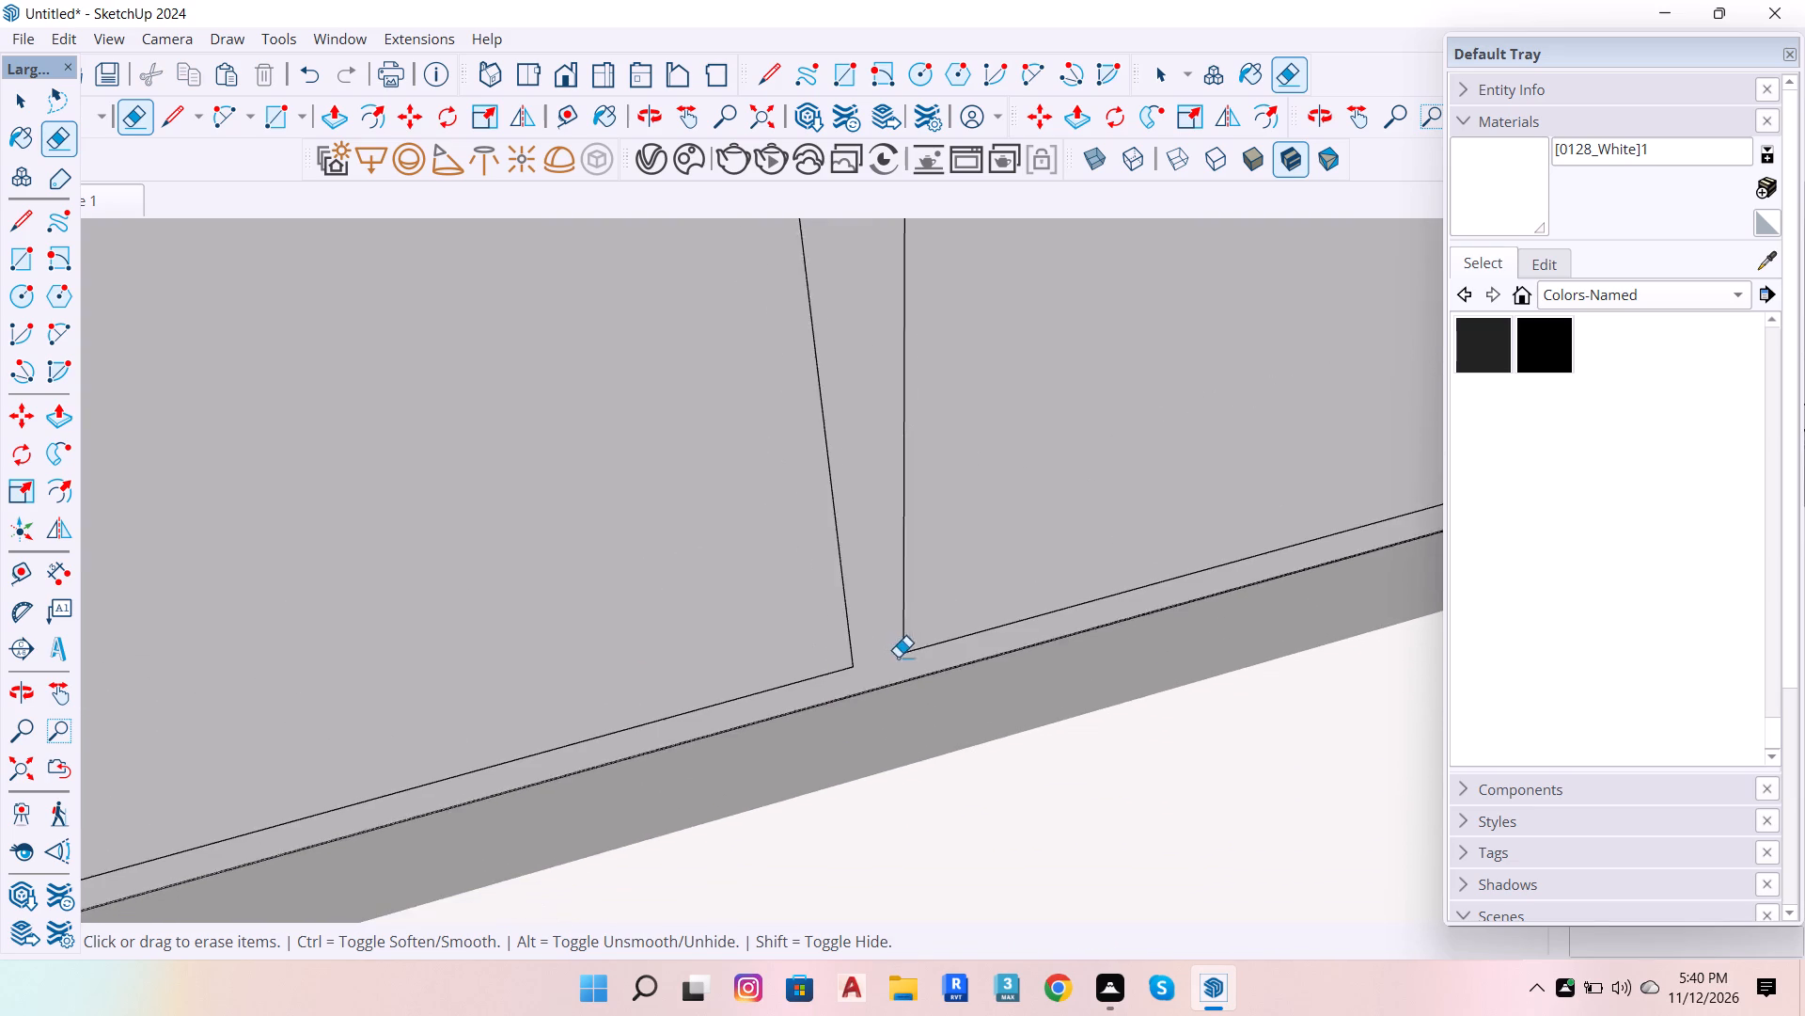
pyautogui.scroll(-20, 898, 657)
pyautogui.scroll(7, 577, 781)
pyautogui.scroll(6, 679, 690)
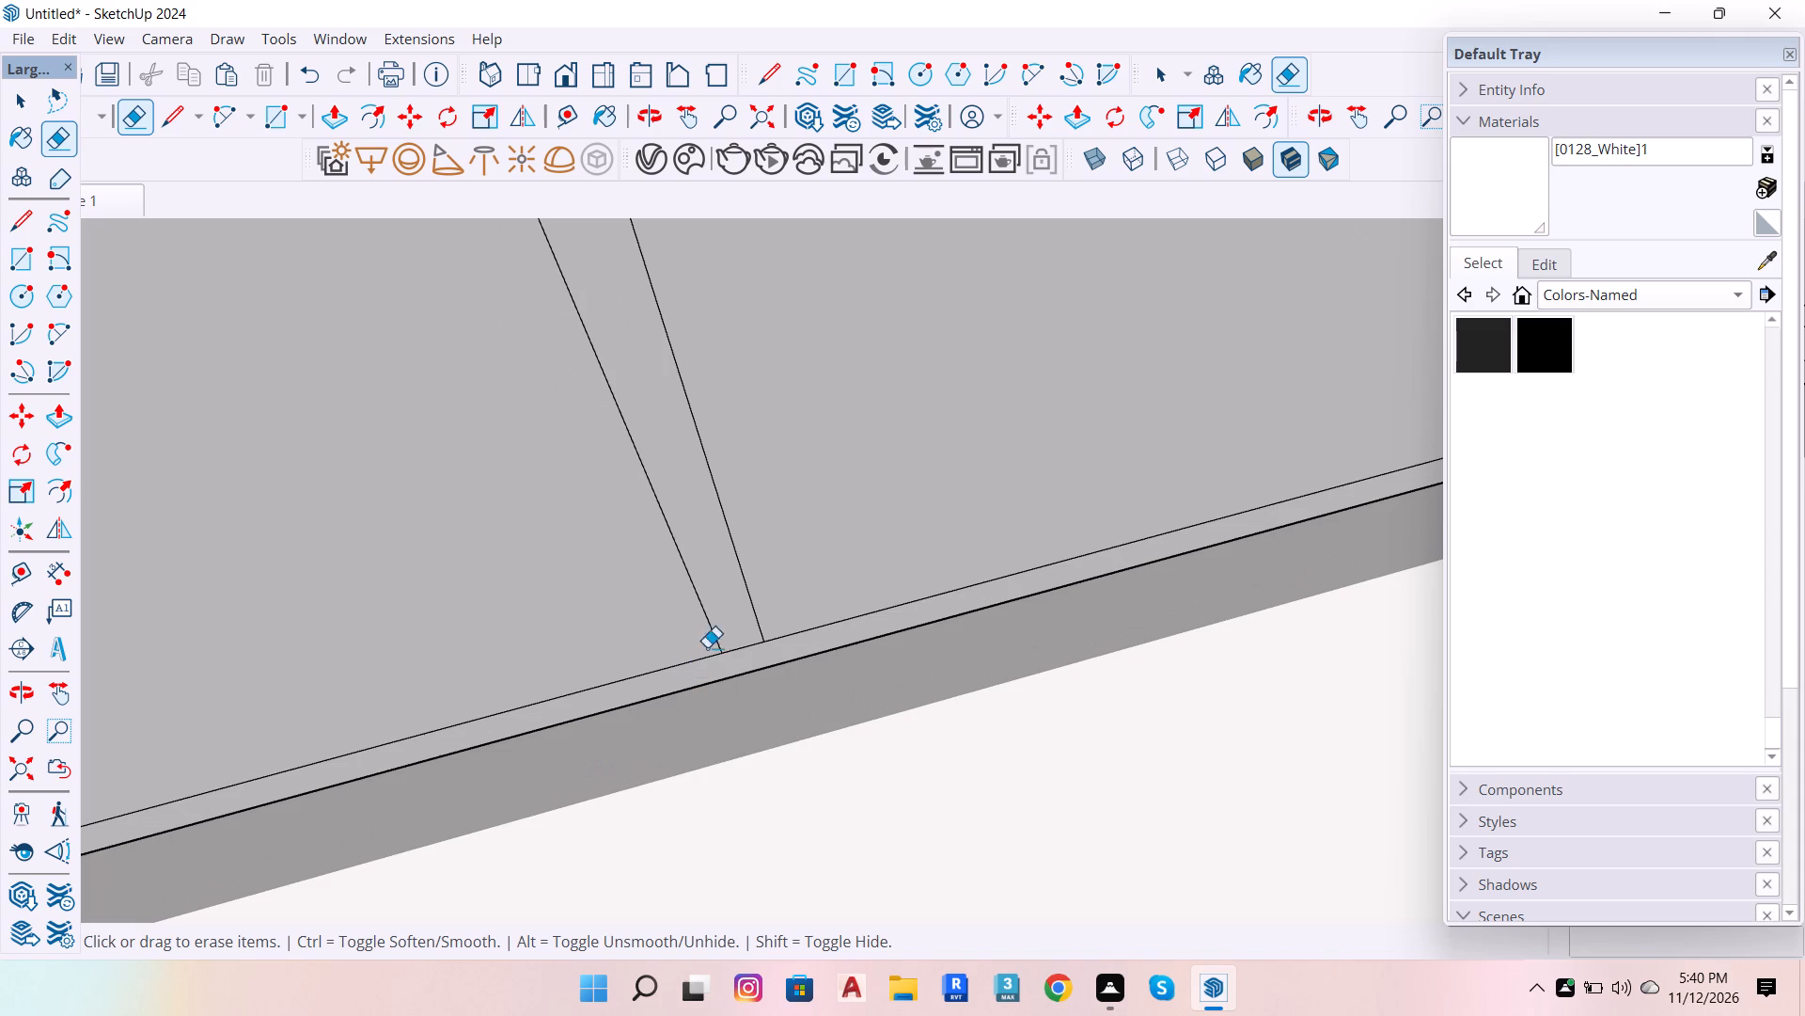
pyautogui.moveTo(733, 646); pyautogui.dragTo(741, 655)
pyautogui.scroll(-12, 851, 723)
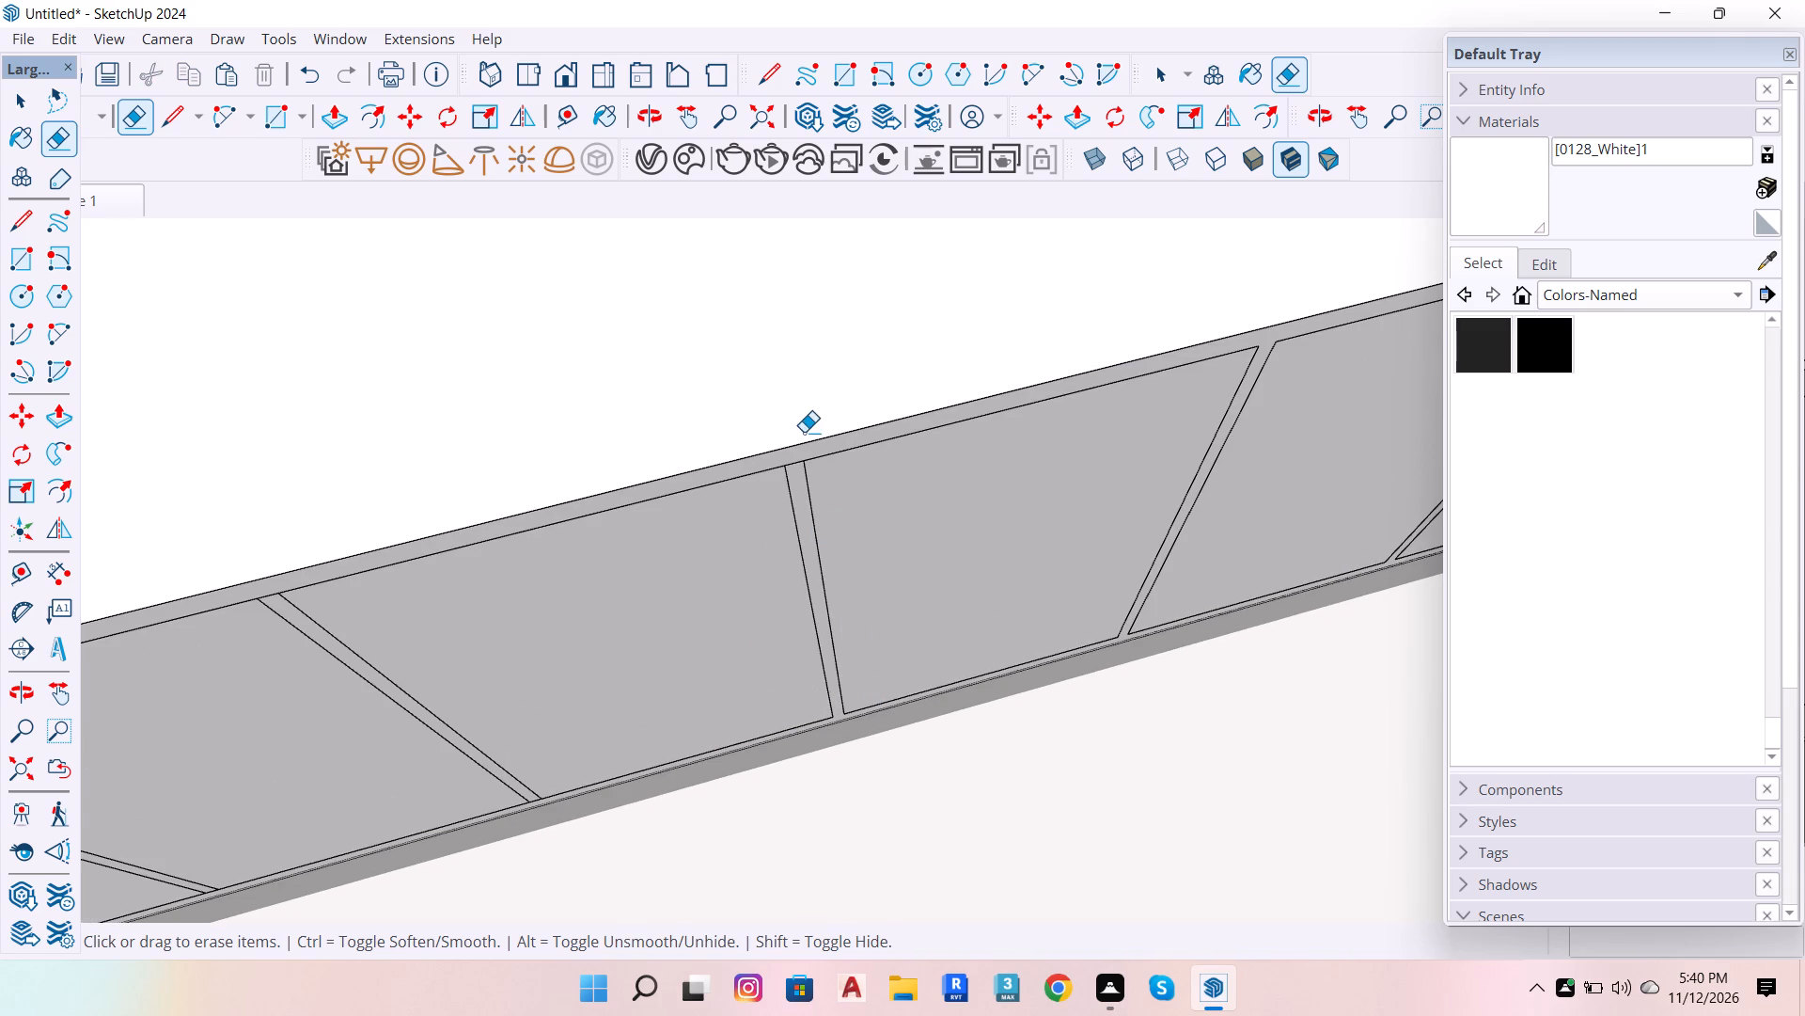
pyautogui.scroll(12, 804, 432)
pyautogui.click(800, 509)
pyautogui.scroll(-6, 851, 514)
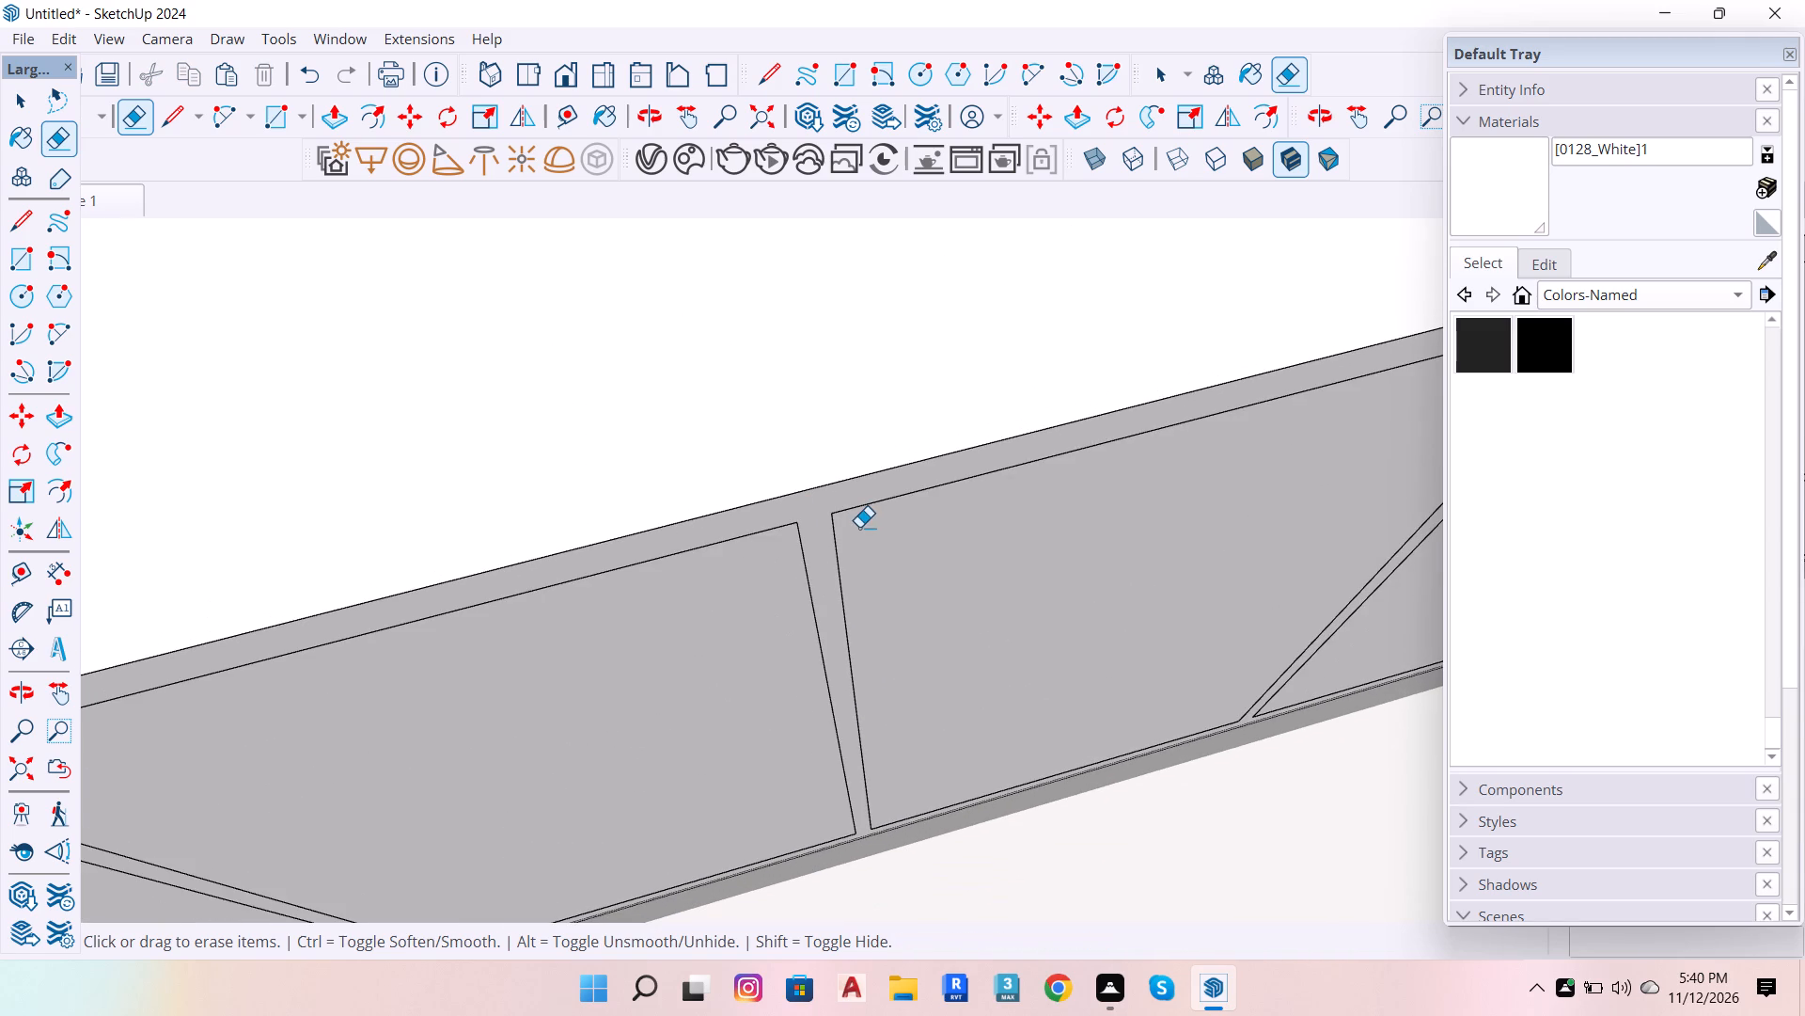
# Erase the short top and bottom edge segments closing the two panel gaps nearest the arm's open end.
pyautogui.scroll(-13, 852, 562)
pyautogui.scroll(5, 594, 627)
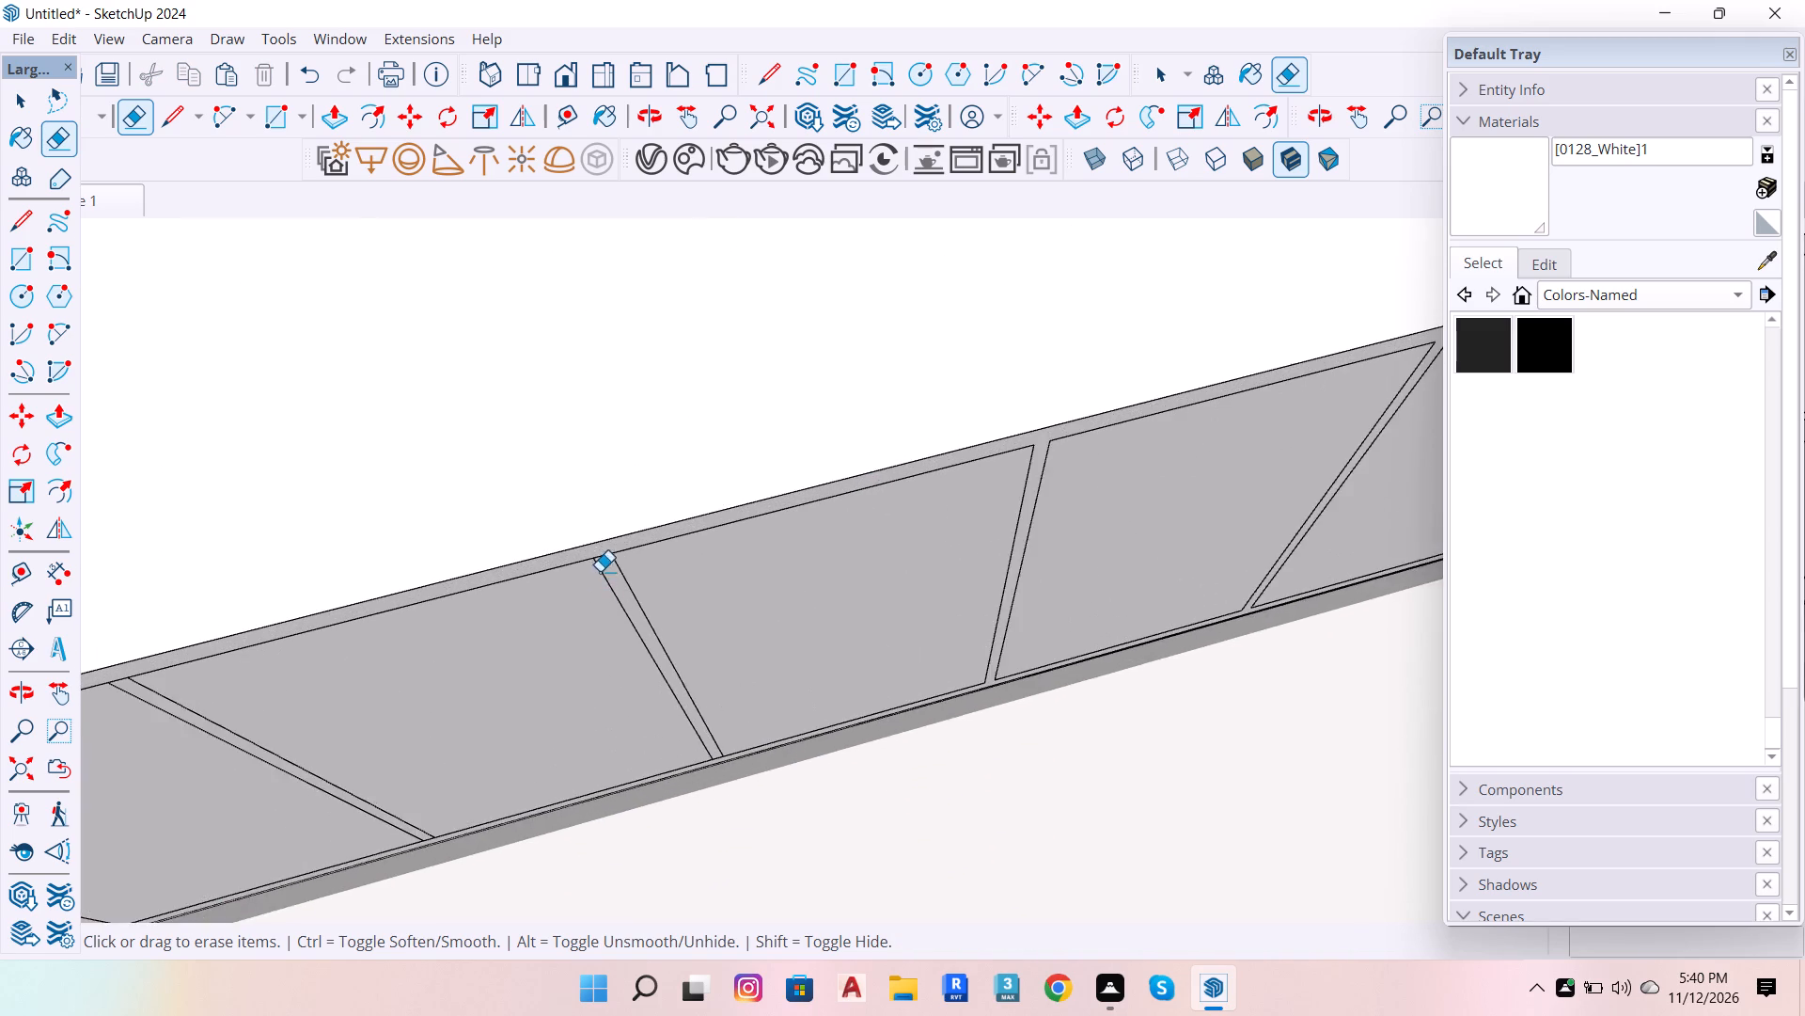
pyautogui.scroll(14, 602, 561)
pyautogui.click(609, 548)
pyautogui.scroll(-13, 756, 520)
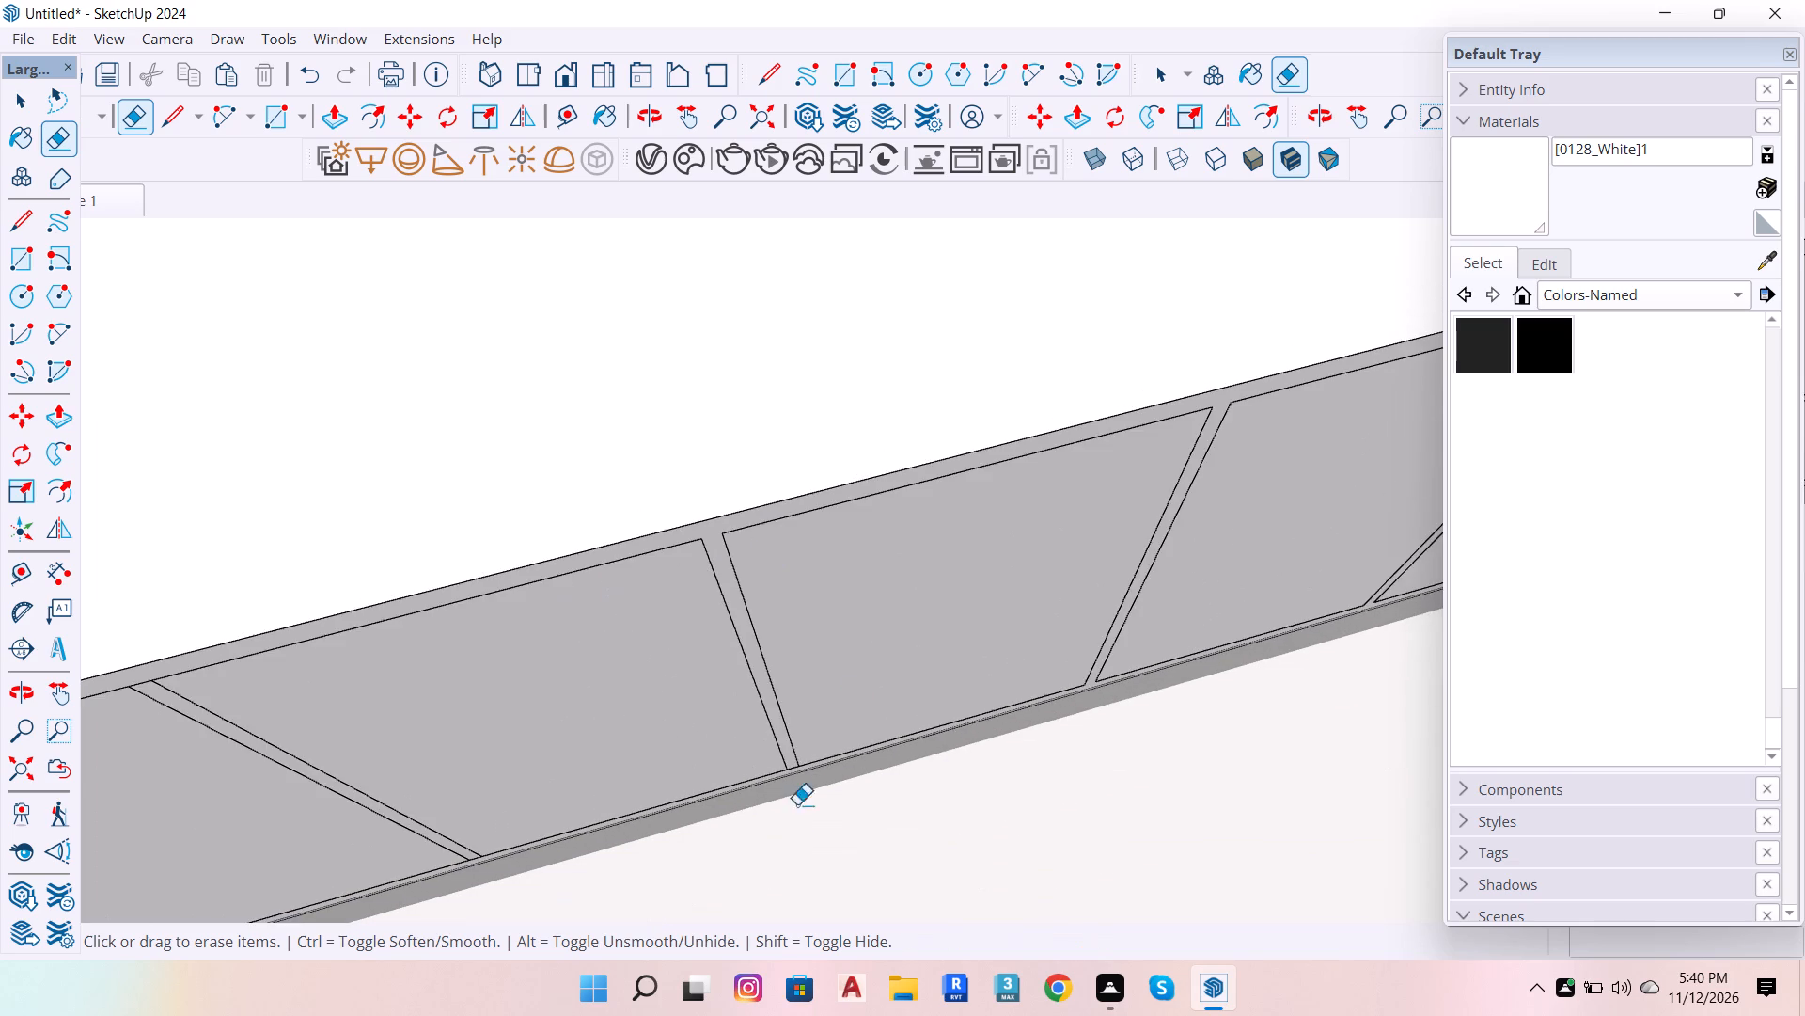
pyautogui.scroll(6, 782, 817)
pyautogui.scroll(15, 806, 751)
pyautogui.click(807, 679)
pyautogui.scroll(-6, 979, 648)
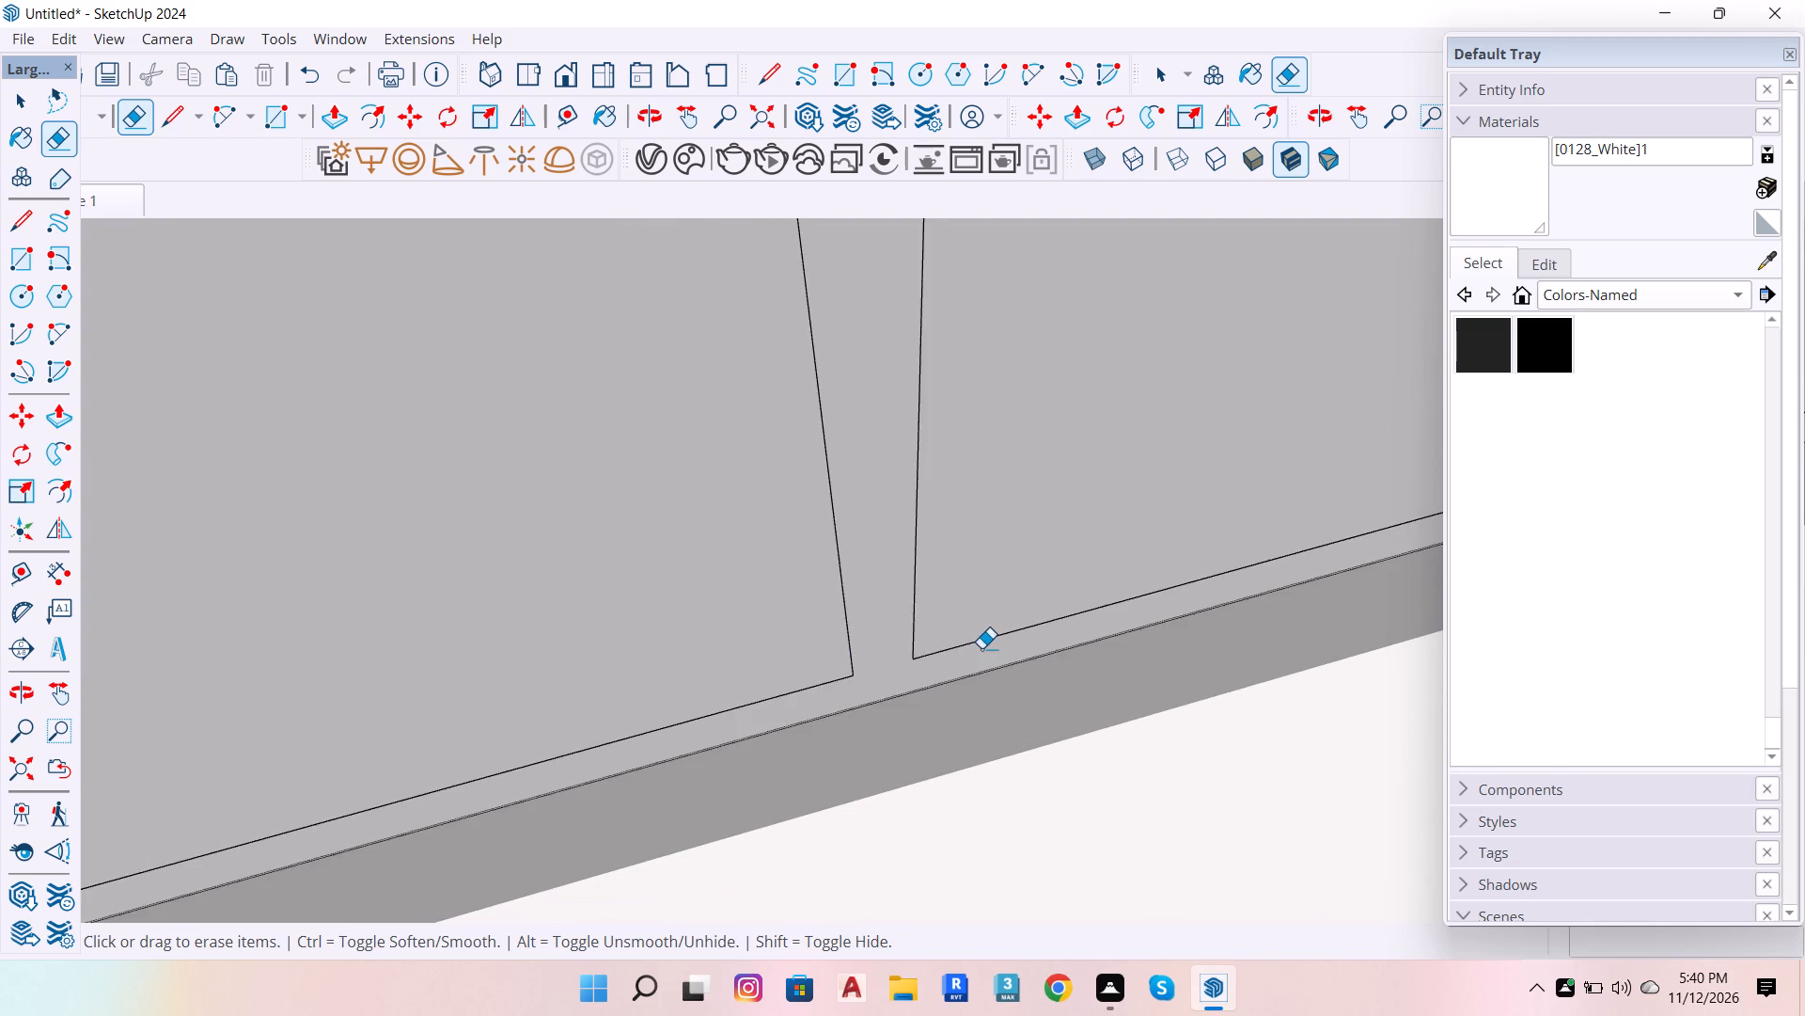
pyautogui.scroll(-20, 981, 648)
pyautogui.scroll(6, 565, 689)
pyautogui.scroll(6, 724, 613)
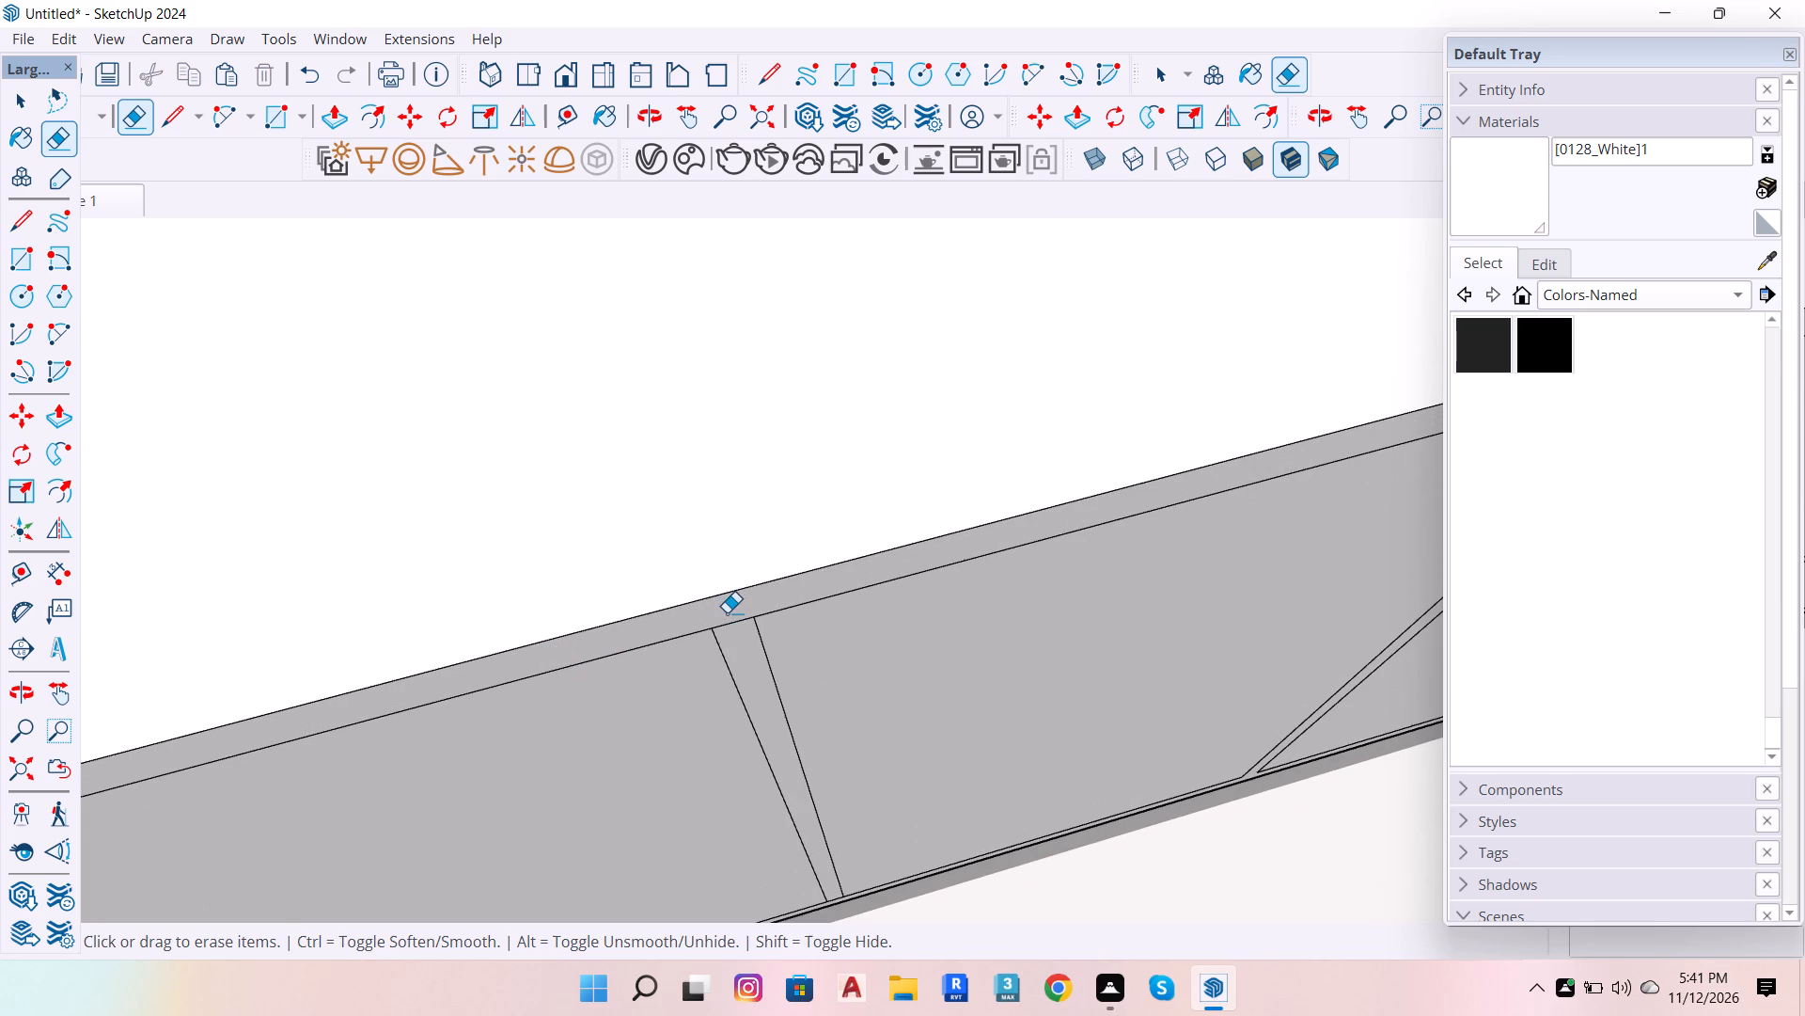
pyautogui.moveTo(729, 614); pyautogui.dragTo(737, 626)
pyautogui.scroll(-7, 771, 594)
pyautogui.scroll(9, 830, 850)
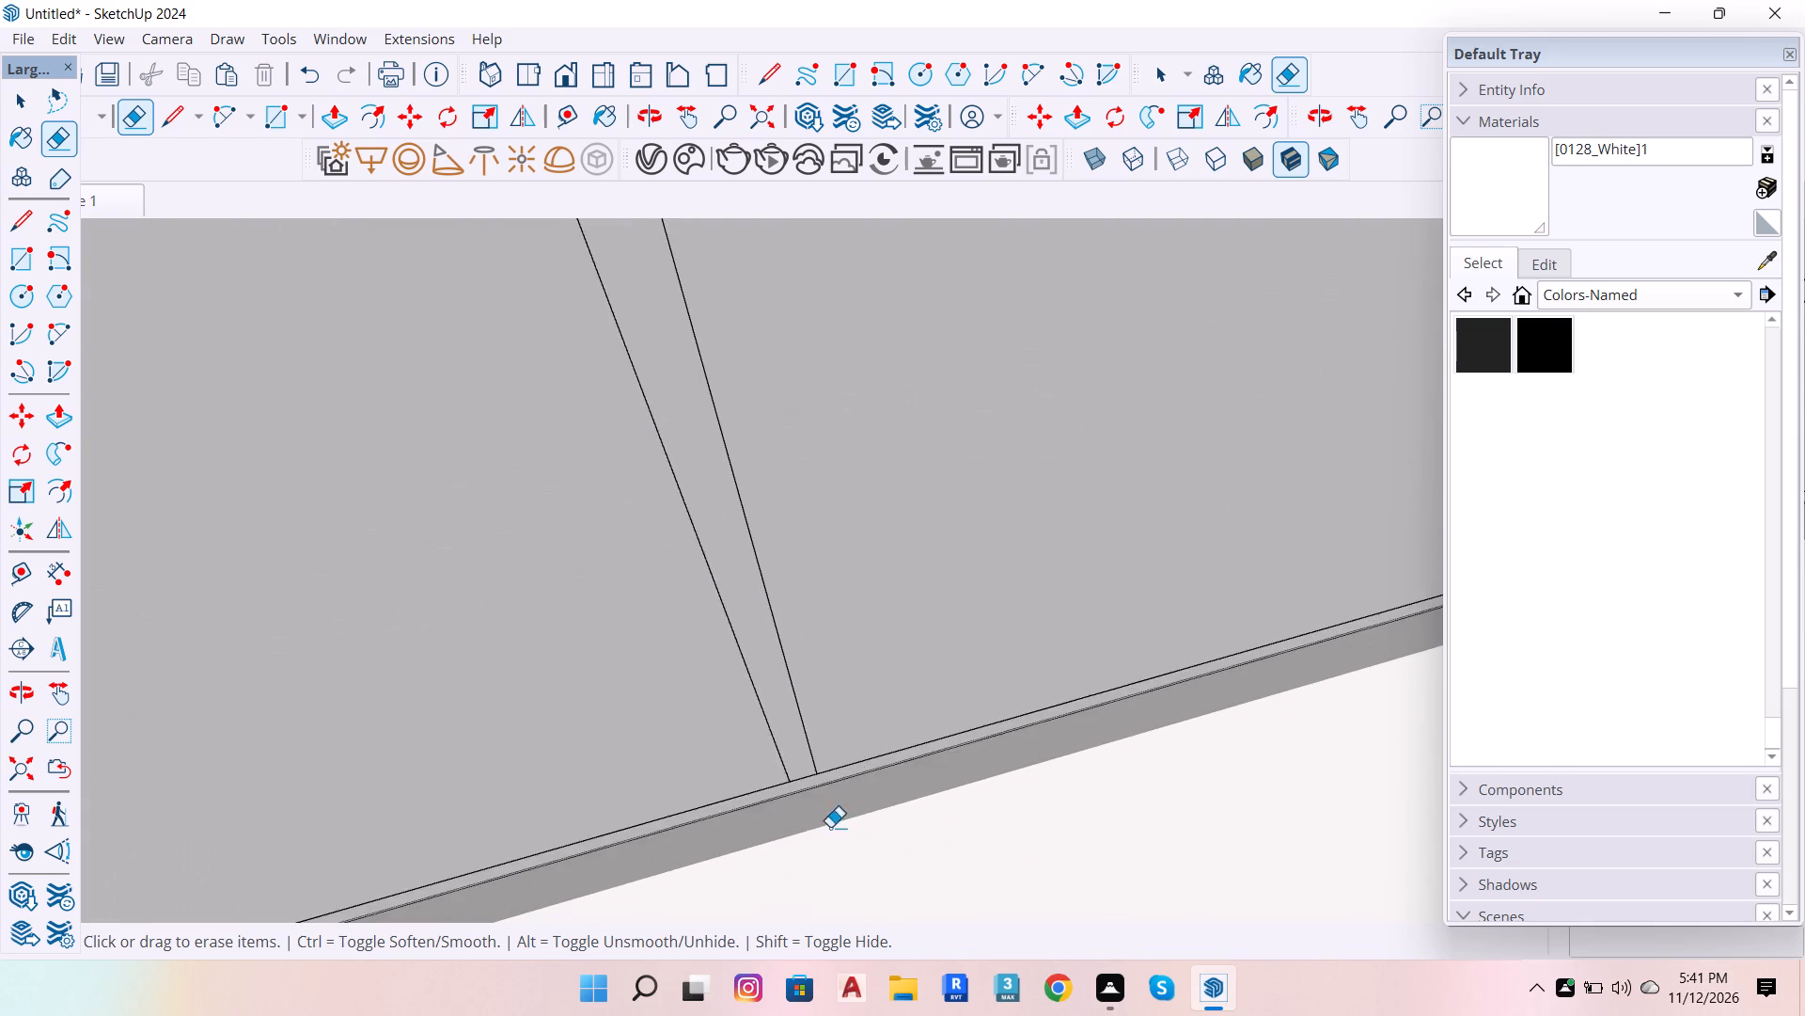
pyautogui.scroll(5, 830, 827)
pyautogui.click(772, 724)
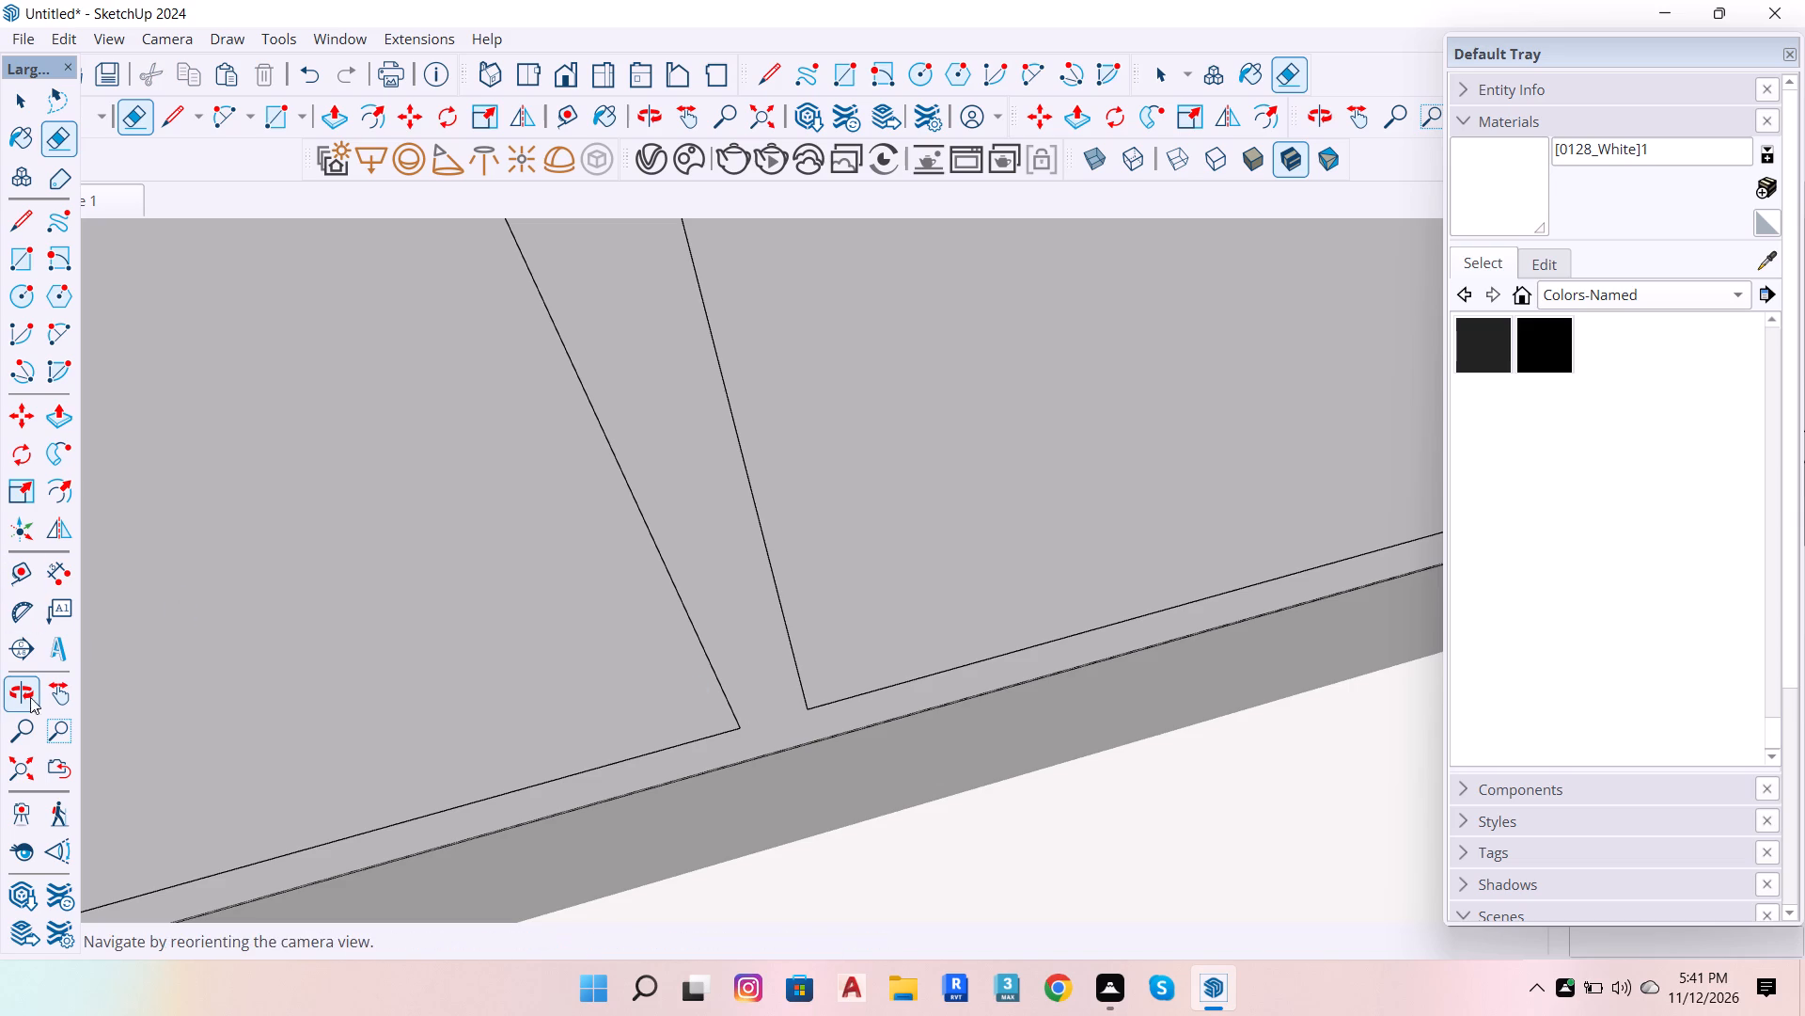
# Inspect the counter's inner faces, checking the panel gaps from the open end to the drawer section at the inner corner.
pyautogui.click(23, 696)
pyautogui.moveTo(458, 669); pyautogui.dragTo(879, 797)
pyautogui.scroll(-18, 858, 777)
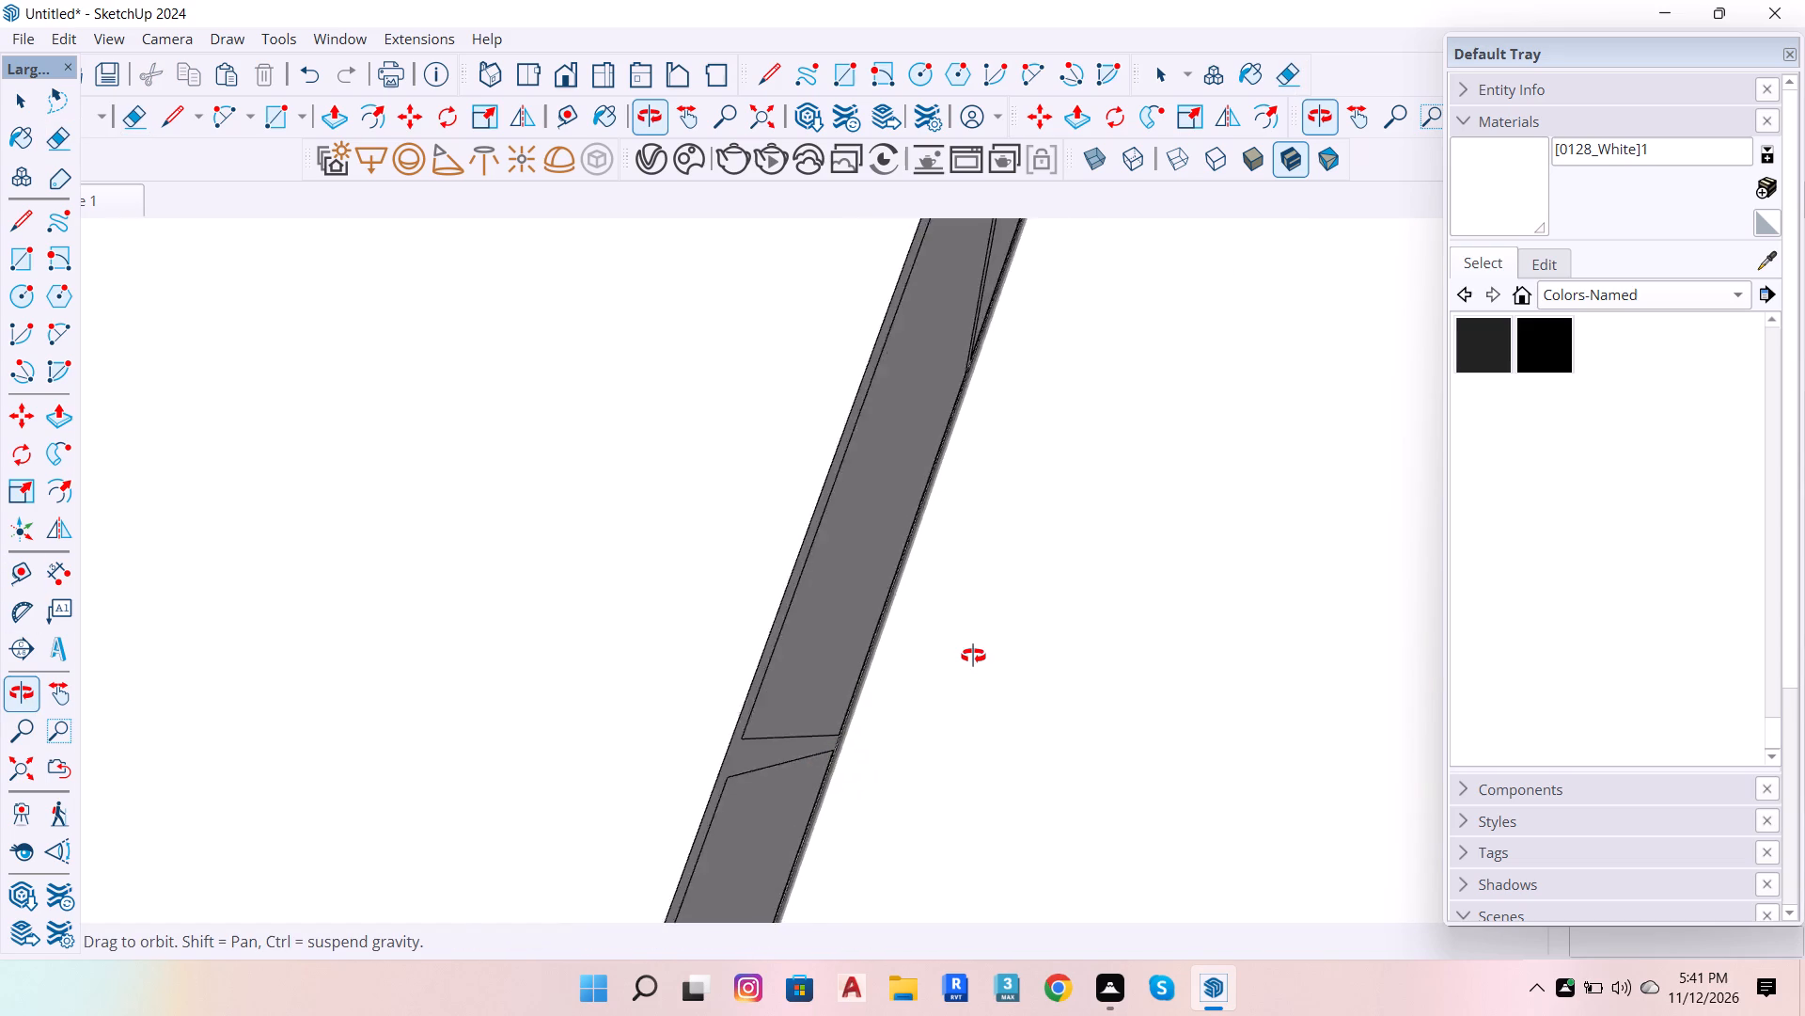
pyautogui.scroll(-12, 973, 656)
pyautogui.moveTo(714, 693); pyautogui.dragTo(1094, 702)
pyautogui.scroll(-7, 1104, 670)
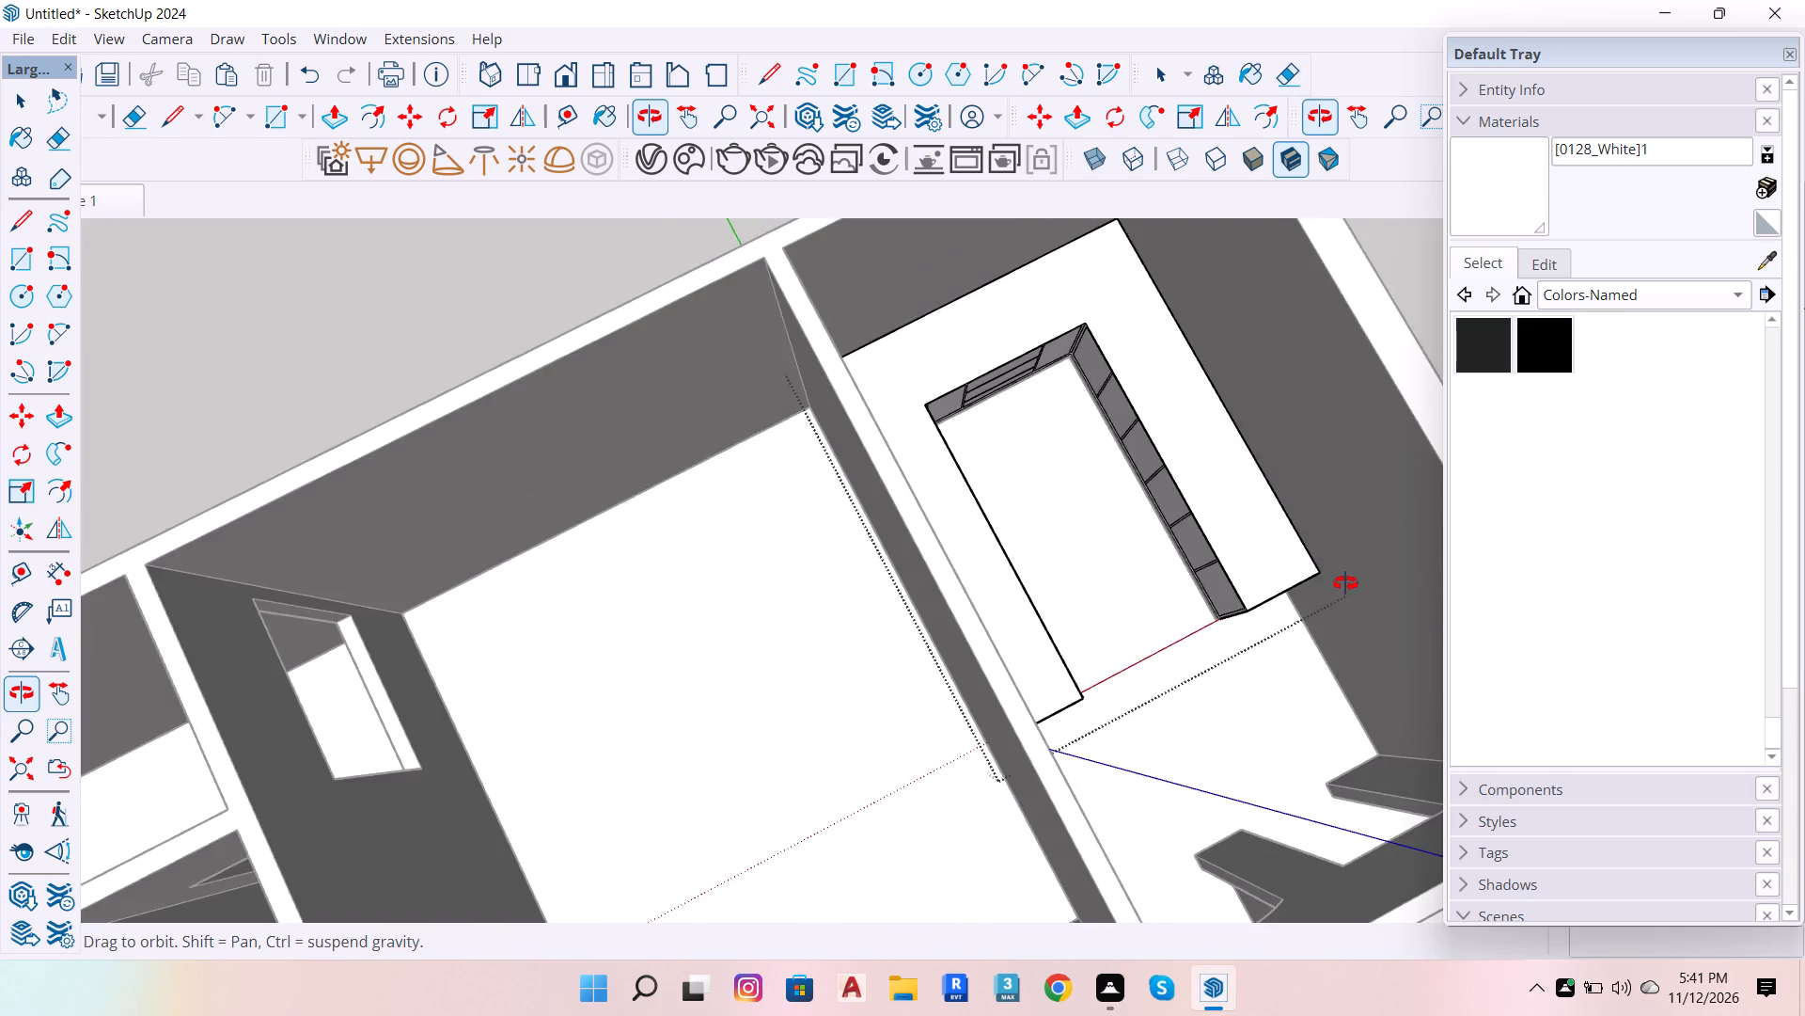
pyautogui.scroll(13, 1346, 582)
pyautogui.moveTo(1143, 550); pyautogui.dragTo(1233, 422)
pyautogui.scroll(5, 1146, 418)
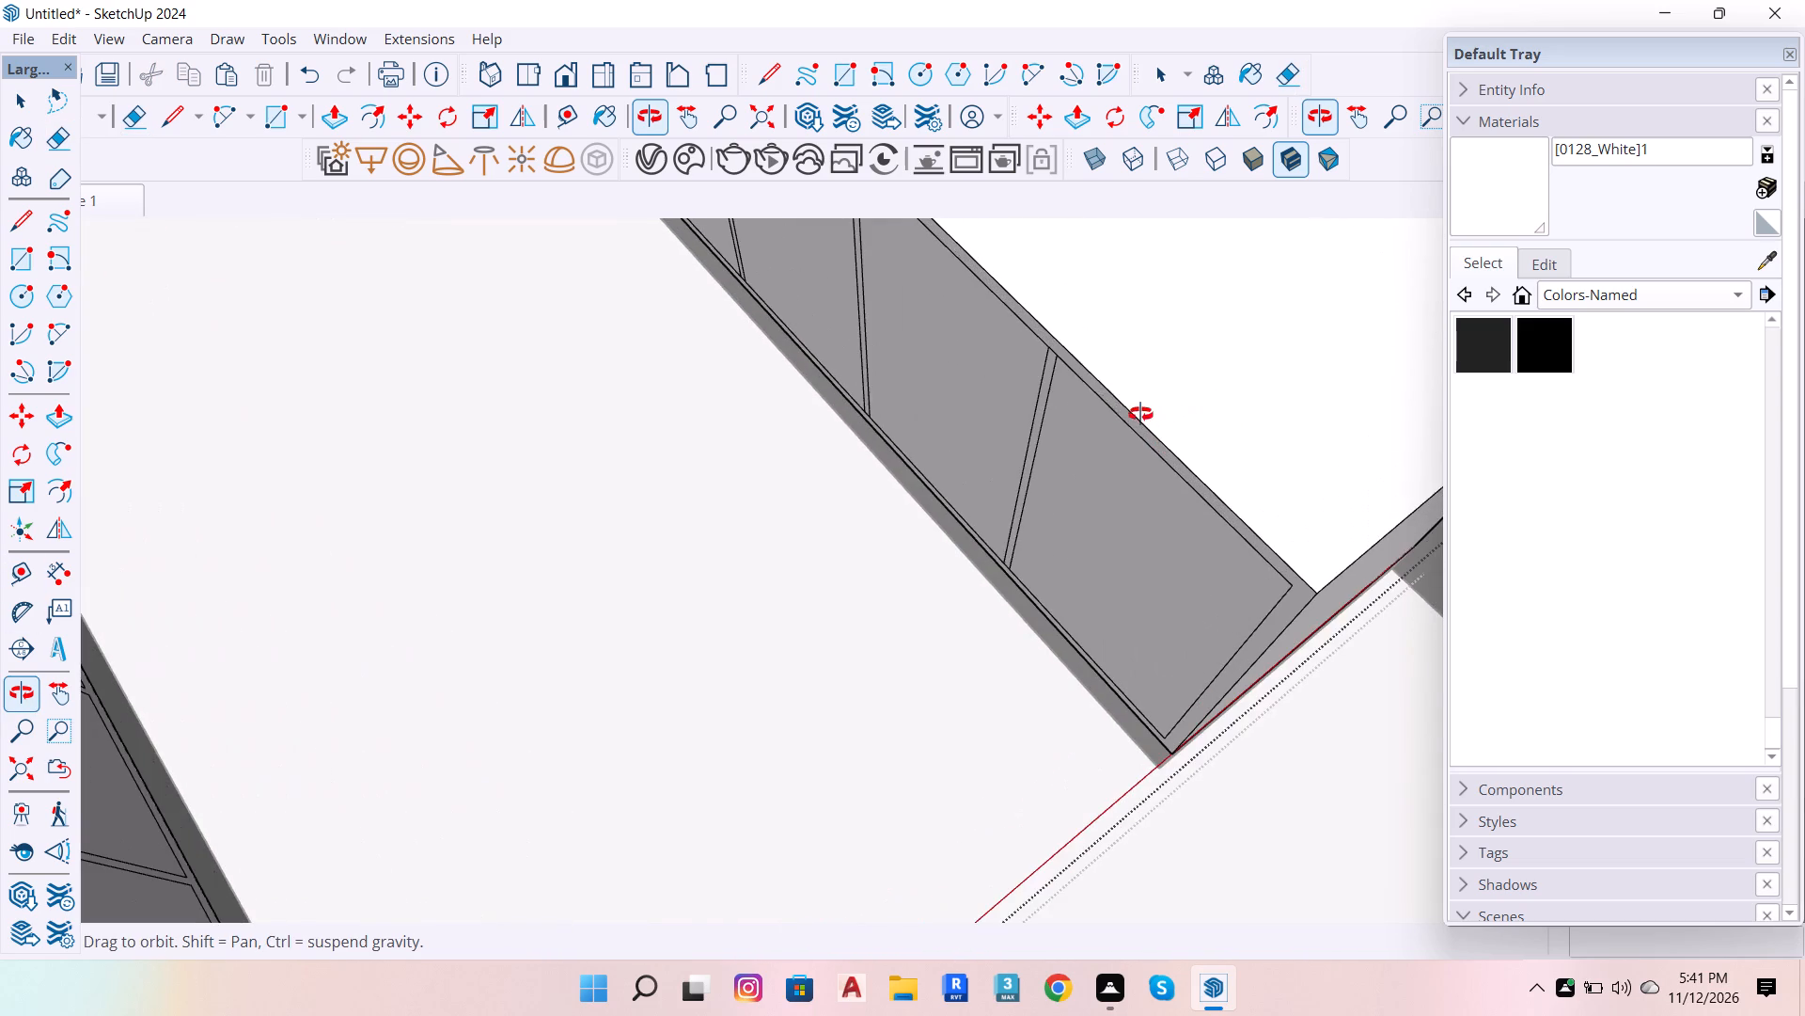
pyautogui.moveTo(977, 375); pyautogui.dragTo(1247, 418)
pyautogui.scroll(-6, 1248, 445)
pyautogui.moveTo(1075, 370); pyautogui.dragTo(1075, 359)
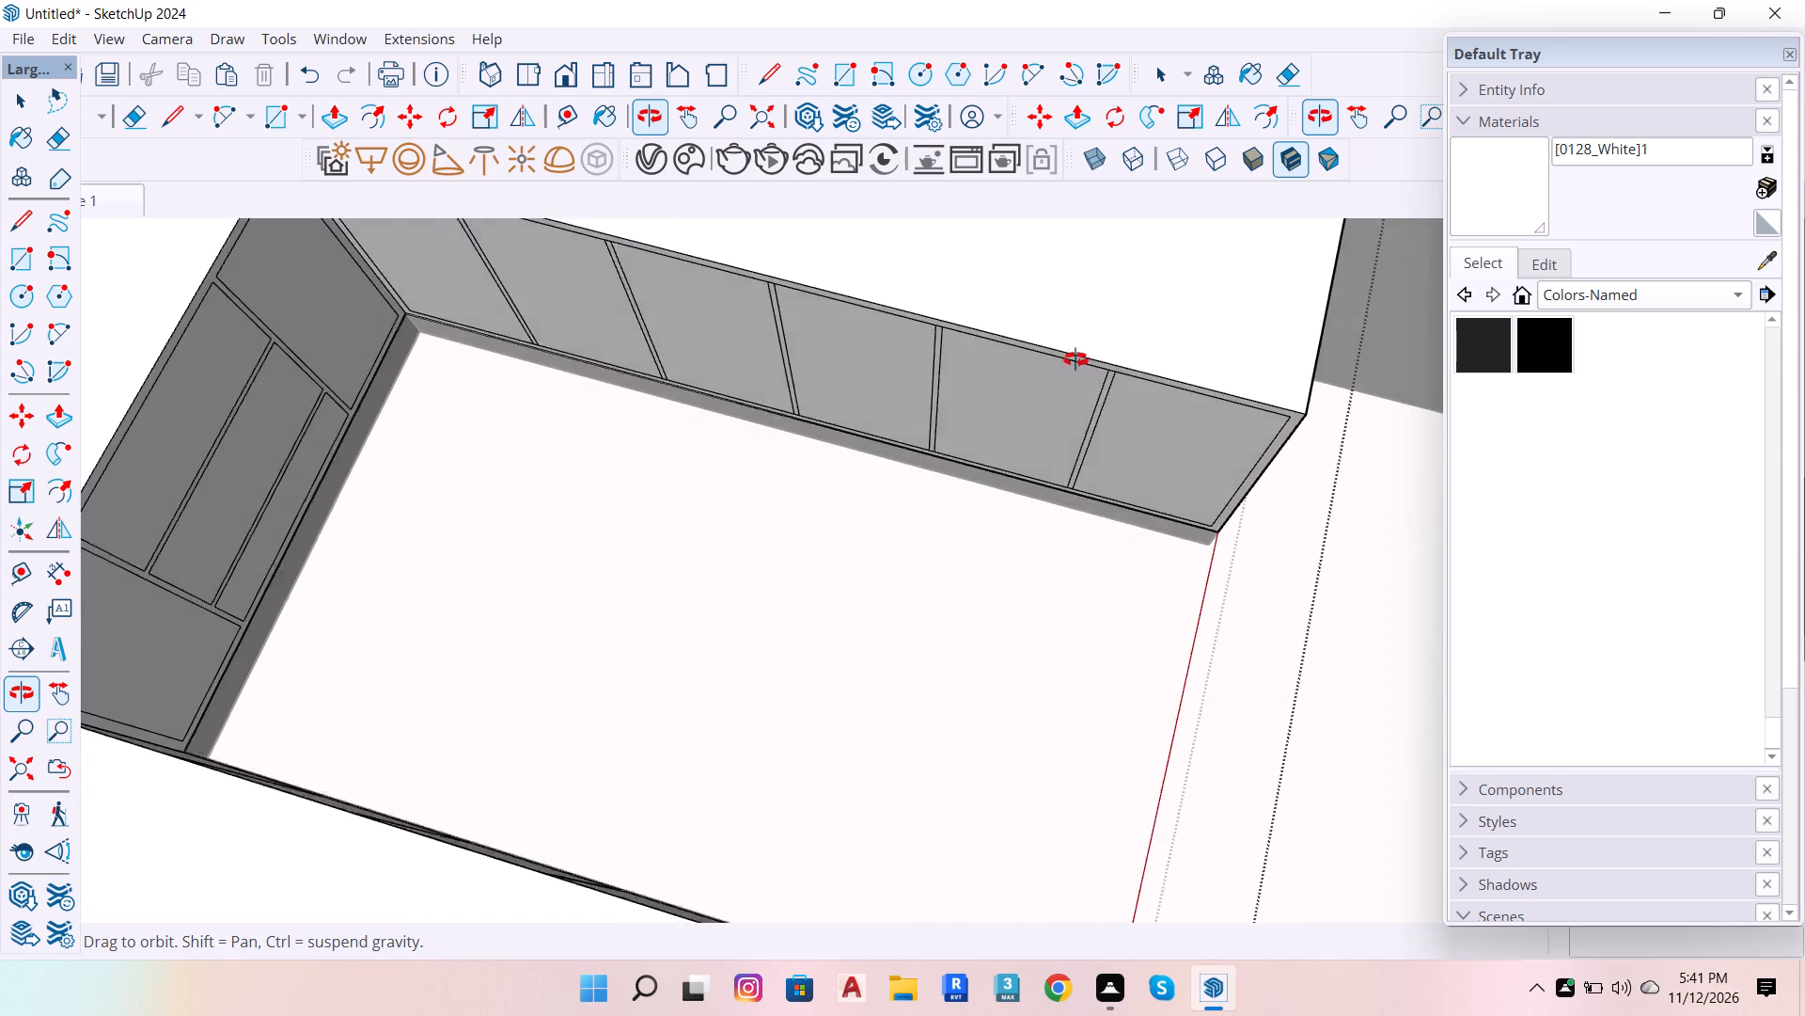
pyautogui.moveTo(1075, 359); pyautogui.dragTo(1121, 338)
pyautogui.scroll(-6, 1154, 527)
pyautogui.scroll(6, 757, 360)
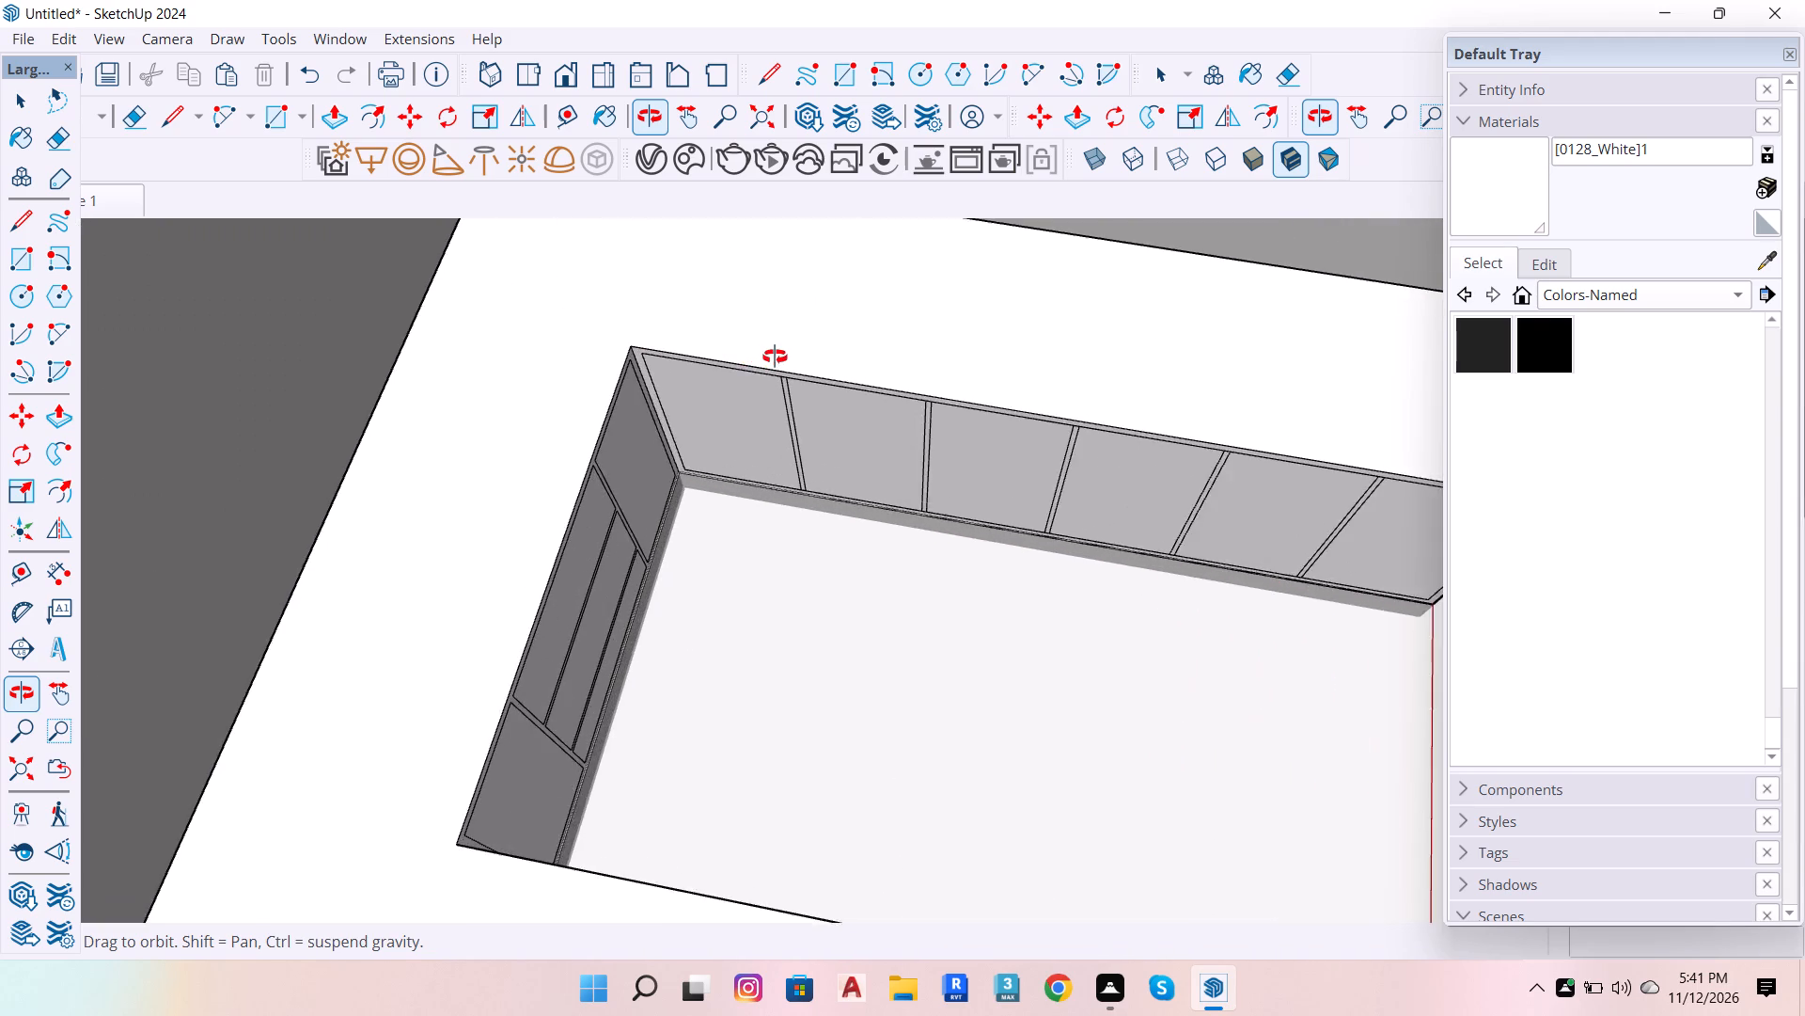
pyautogui.scroll(6, 775, 357)
pyautogui.moveTo(779, 369); pyautogui.dragTo(761, 277)
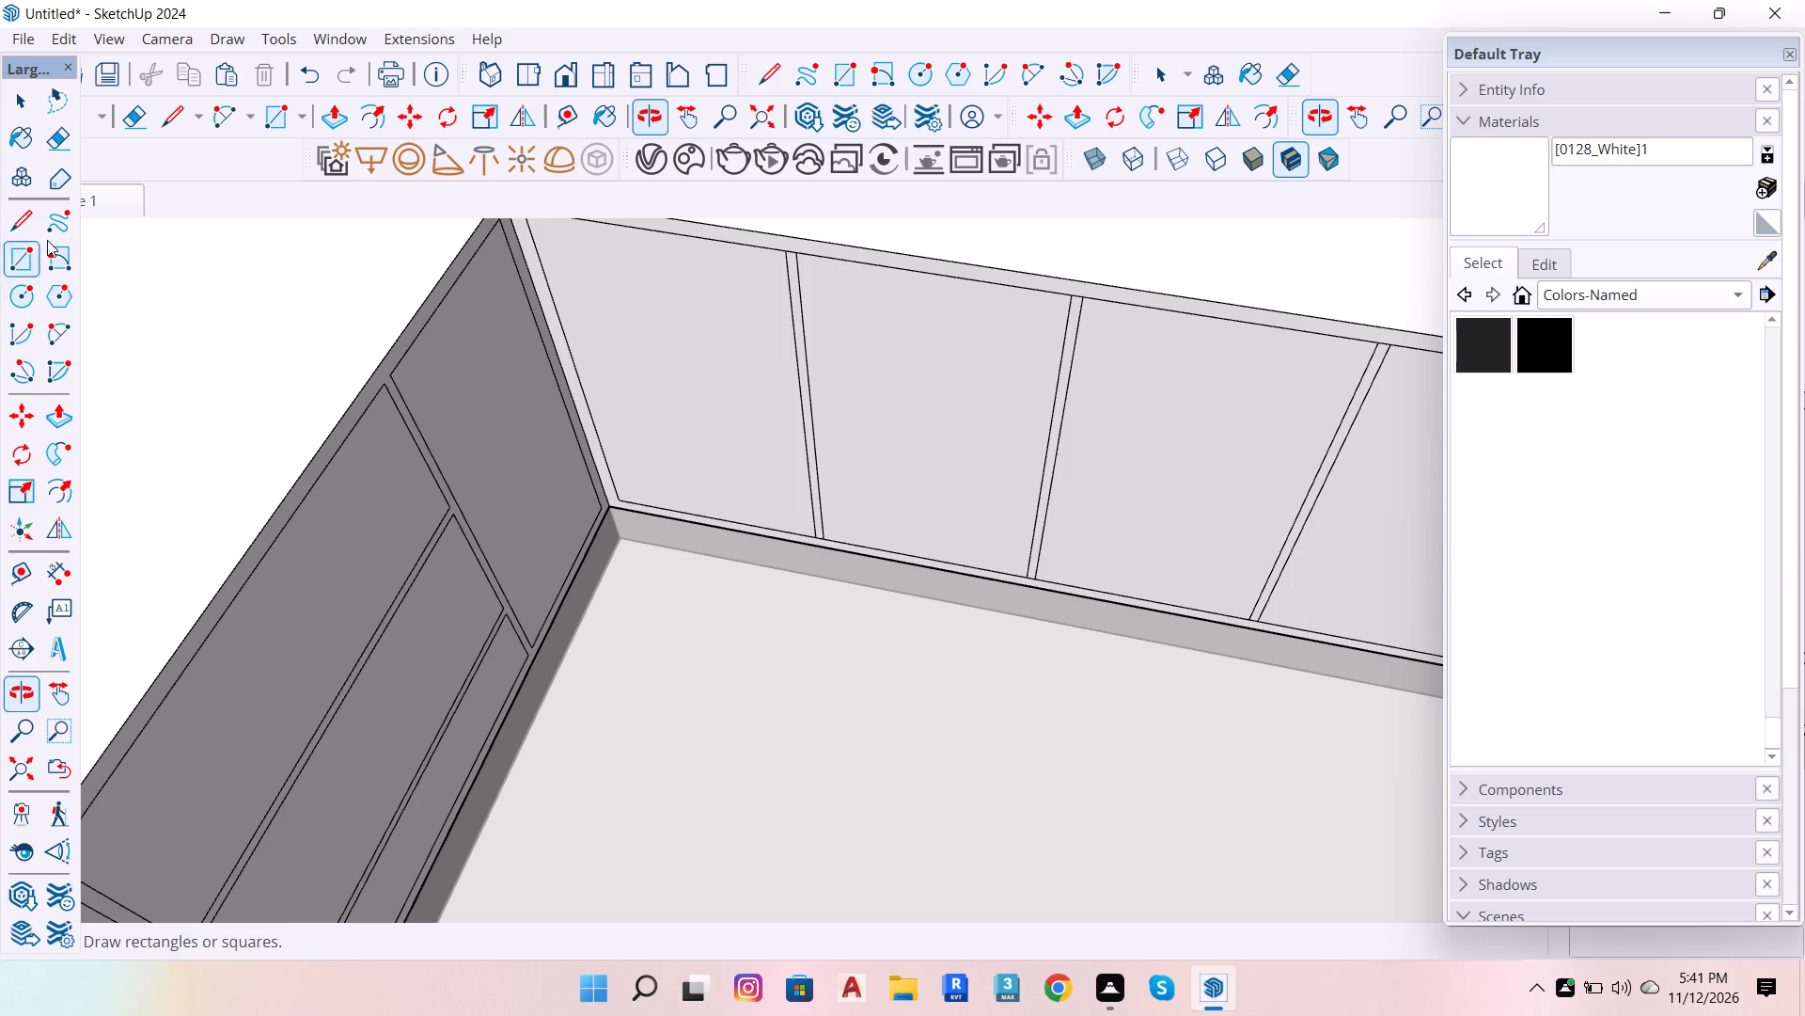
# Erase the short top and bottom edge segments closing the panel gap nearest the inner corner on the six-panel counter run.
pyautogui.click(71, 137)
pyautogui.scroll(11, 762, 227)
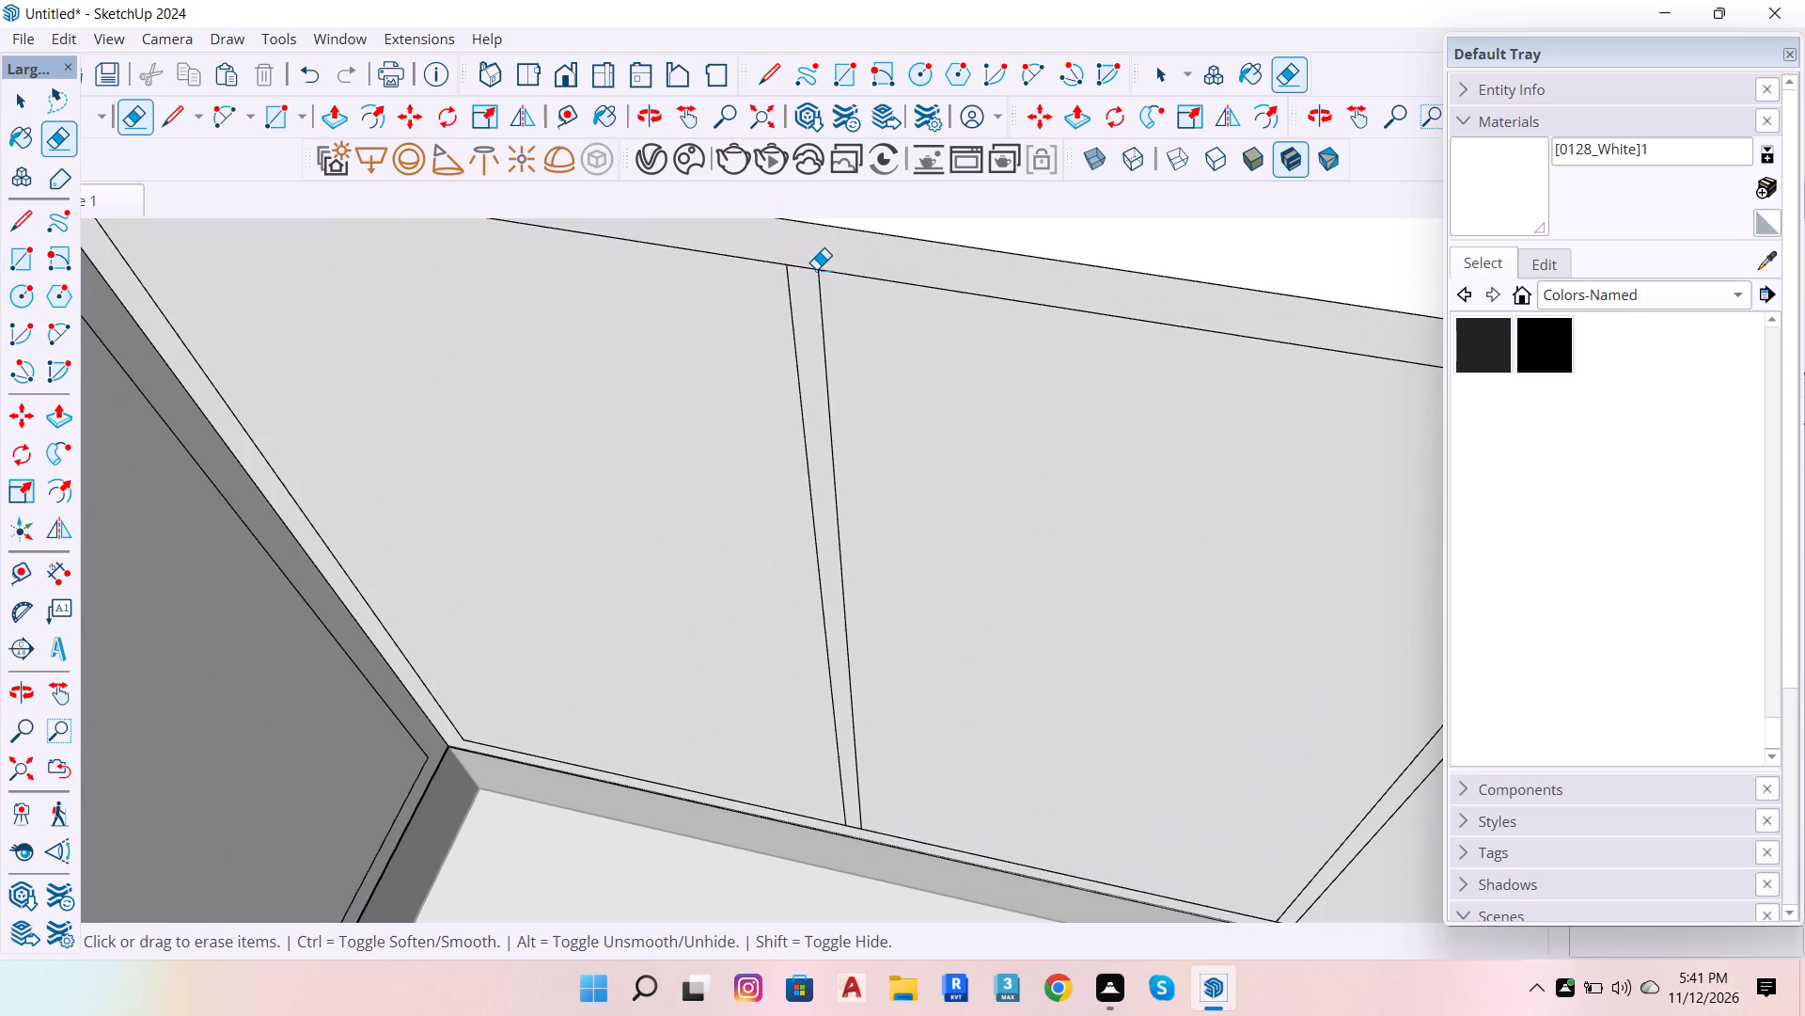
pyautogui.moveTo(801, 264); pyautogui.dragTo(806, 275)
pyautogui.scroll(7, 836, 820)
pyautogui.click(857, 829)
pyautogui.scroll(-14, 765, 774)
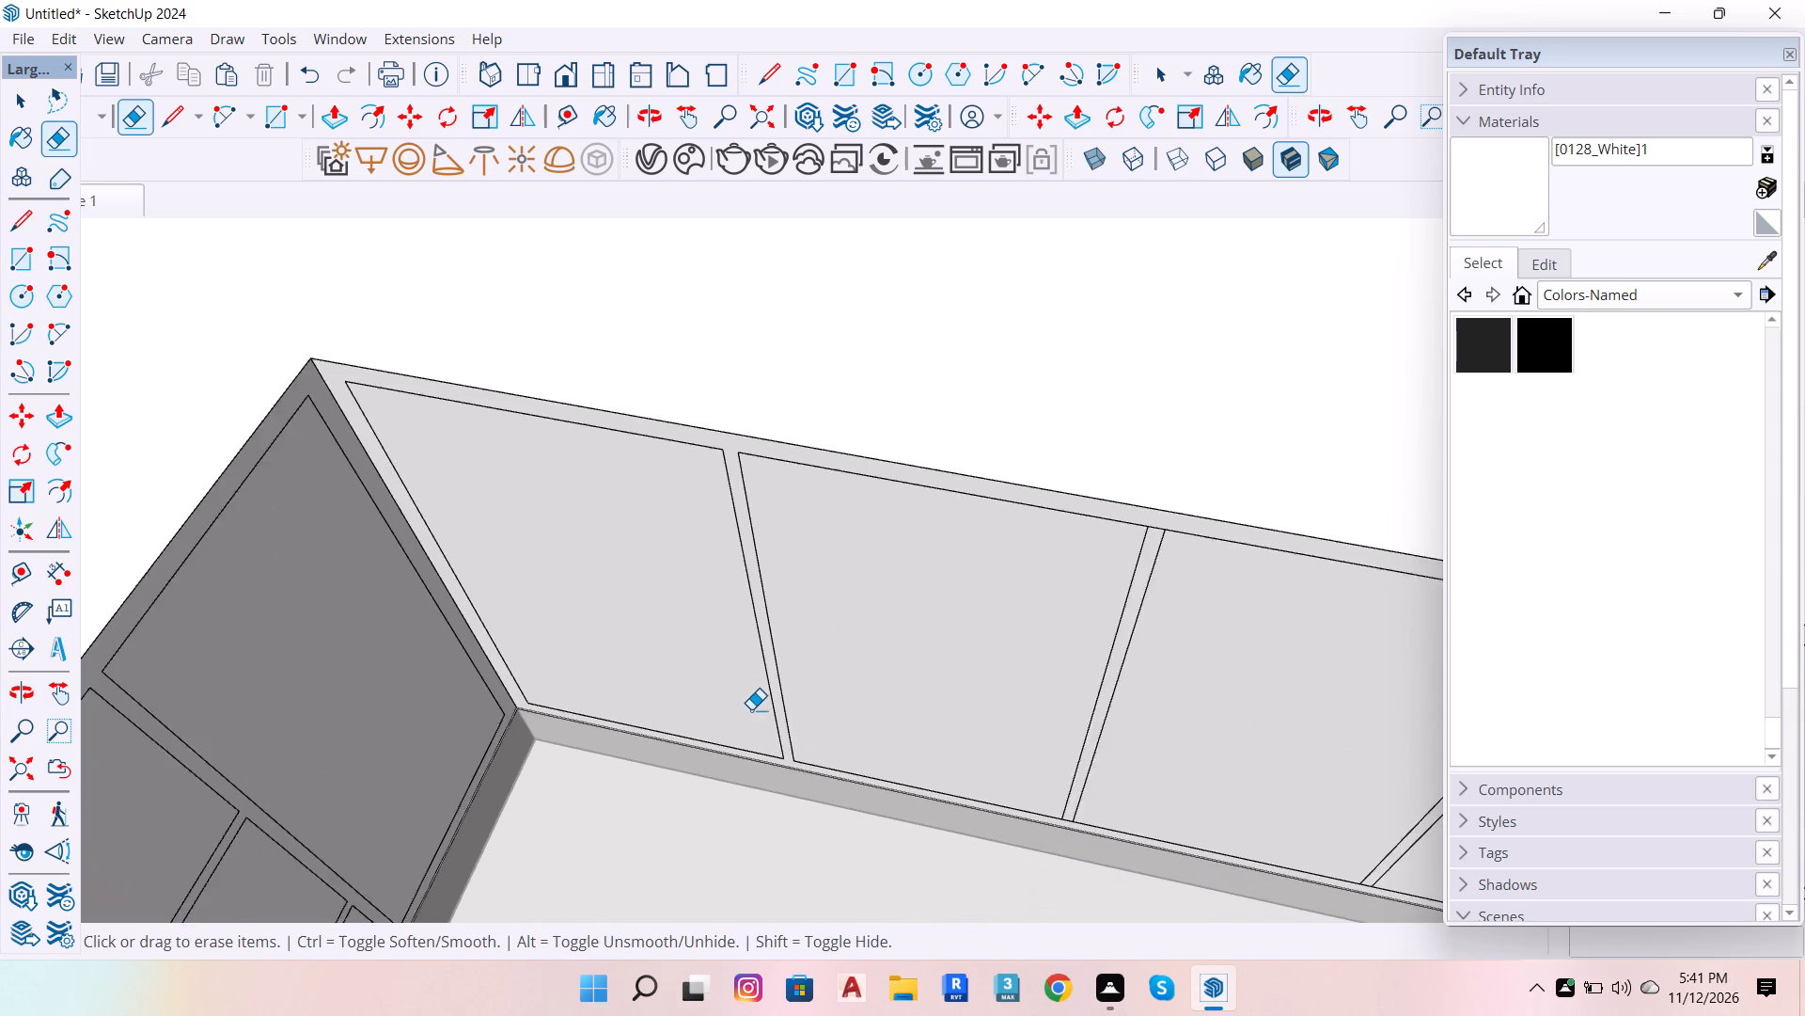
# Erase the short top and bottom edge segments closing the second panel gap from the inner corner on the six-panel run.
pyautogui.scroll(11, 1138, 574)
pyautogui.moveTo(1060, 522); pyautogui.dragTo(1053, 531)
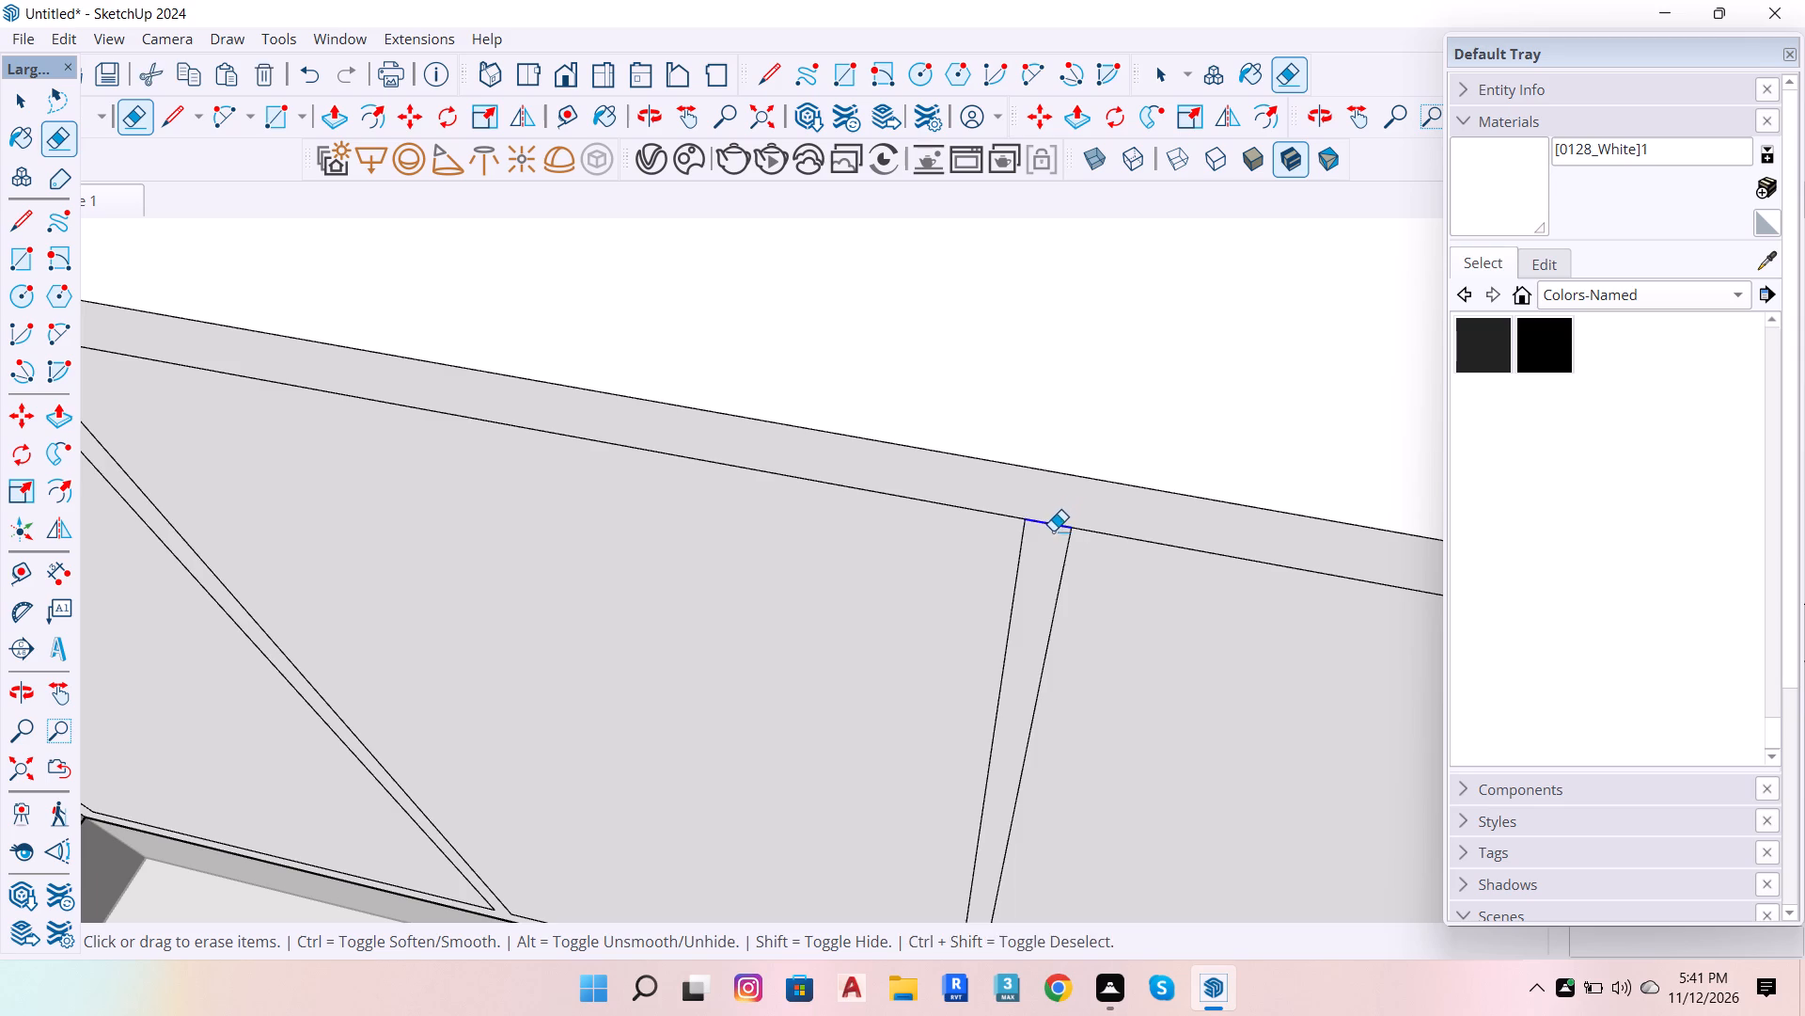
pyautogui.moveTo(1053, 531); pyautogui.dragTo(1052, 532)
pyautogui.scroll(-11, 1096, 510)
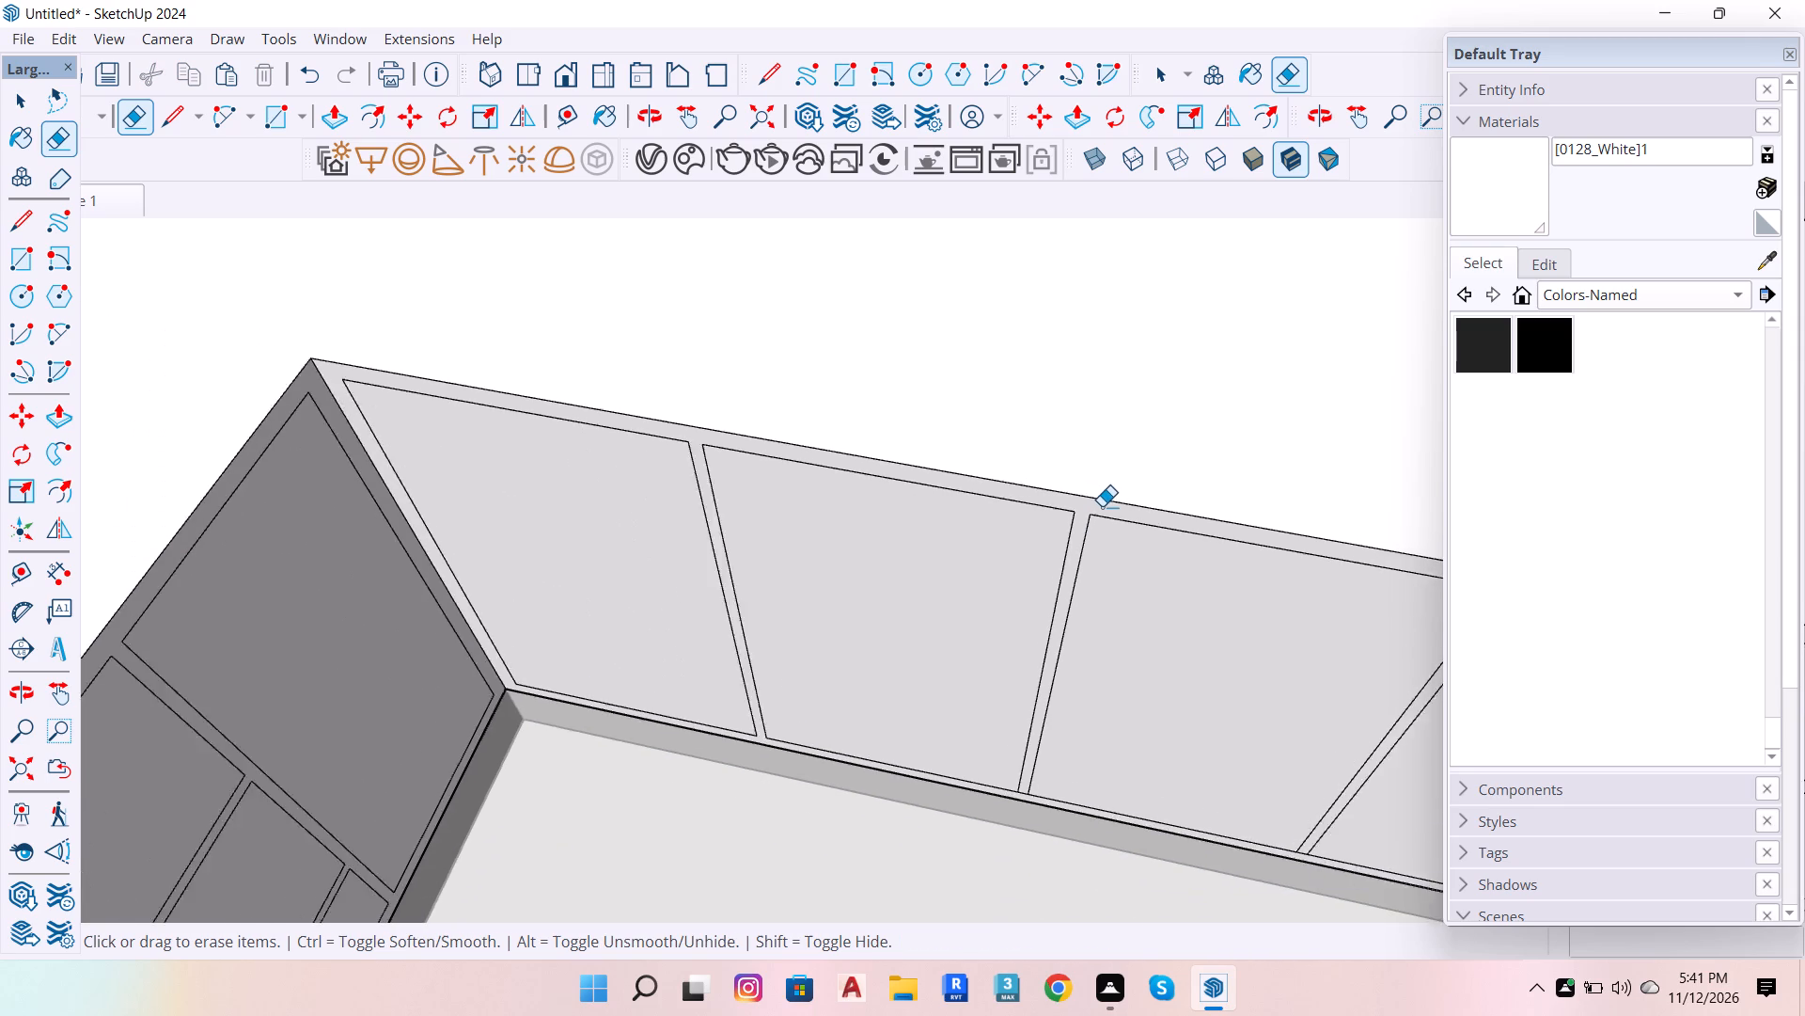
pyautogui.scroll(-6, 1102, 506)
pyautogui.scroll(12, 1101, 691)
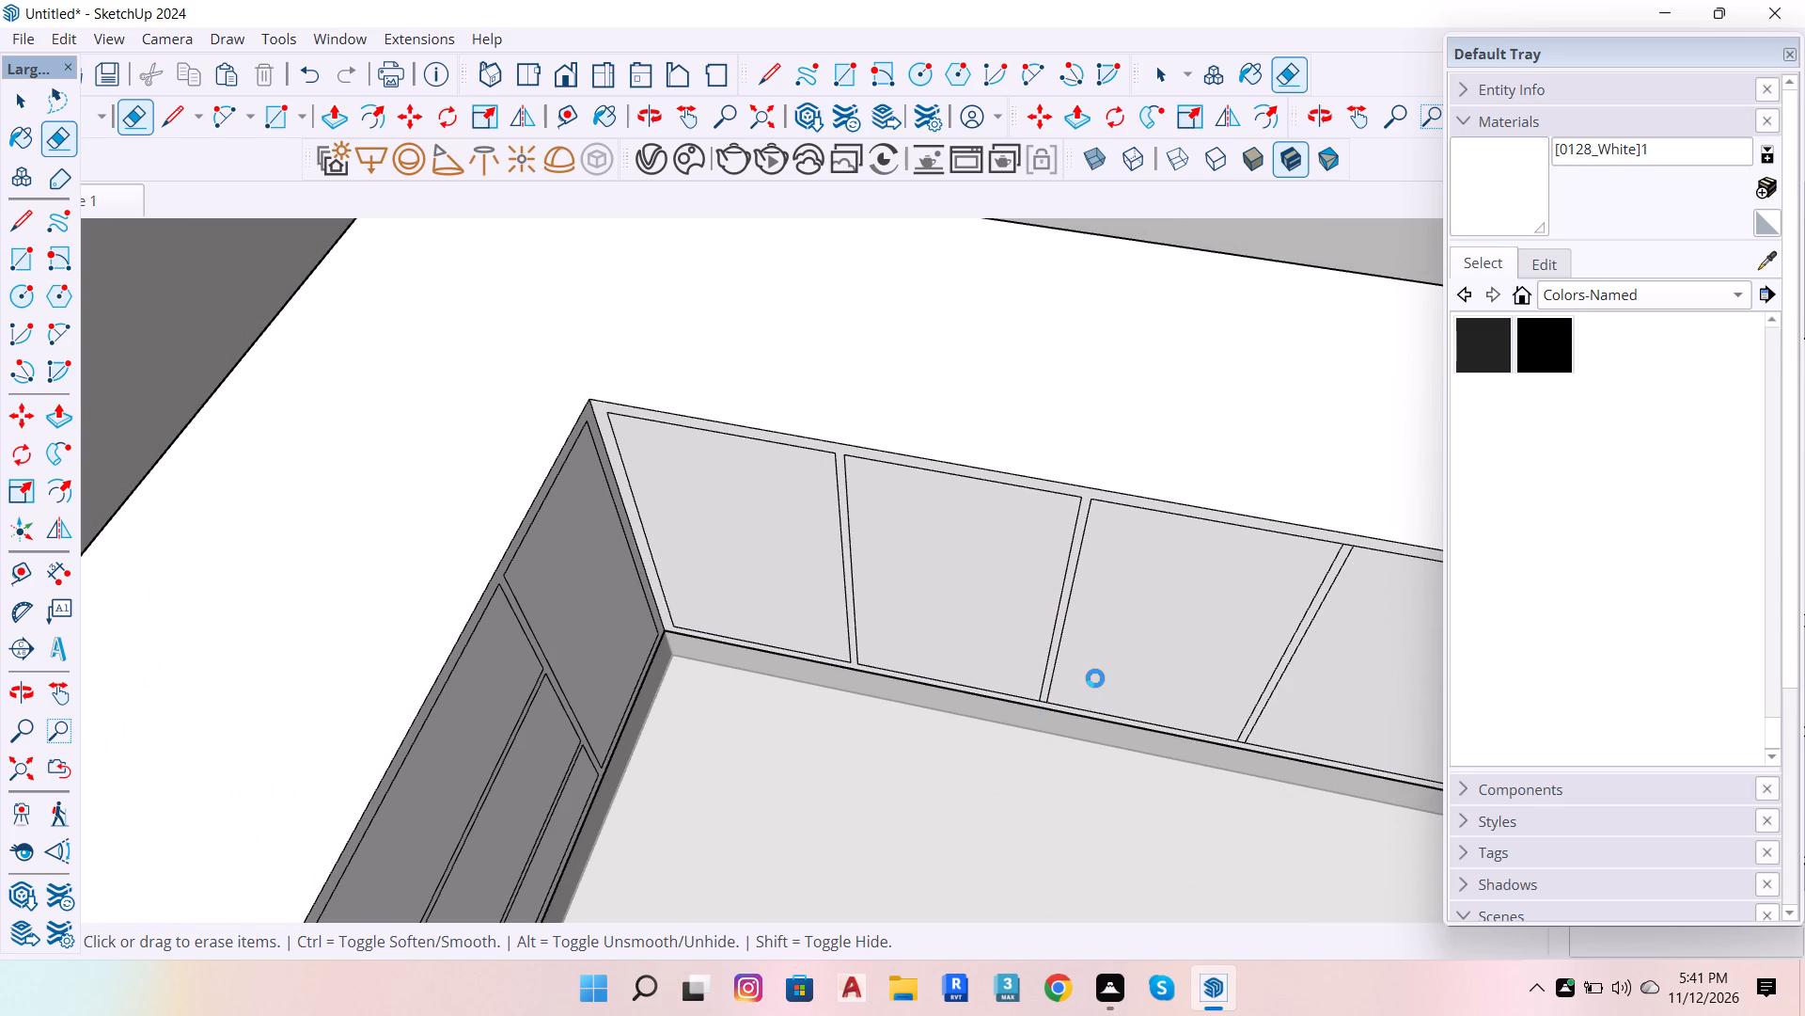
pyautogui.doubleClick(1100, 660)
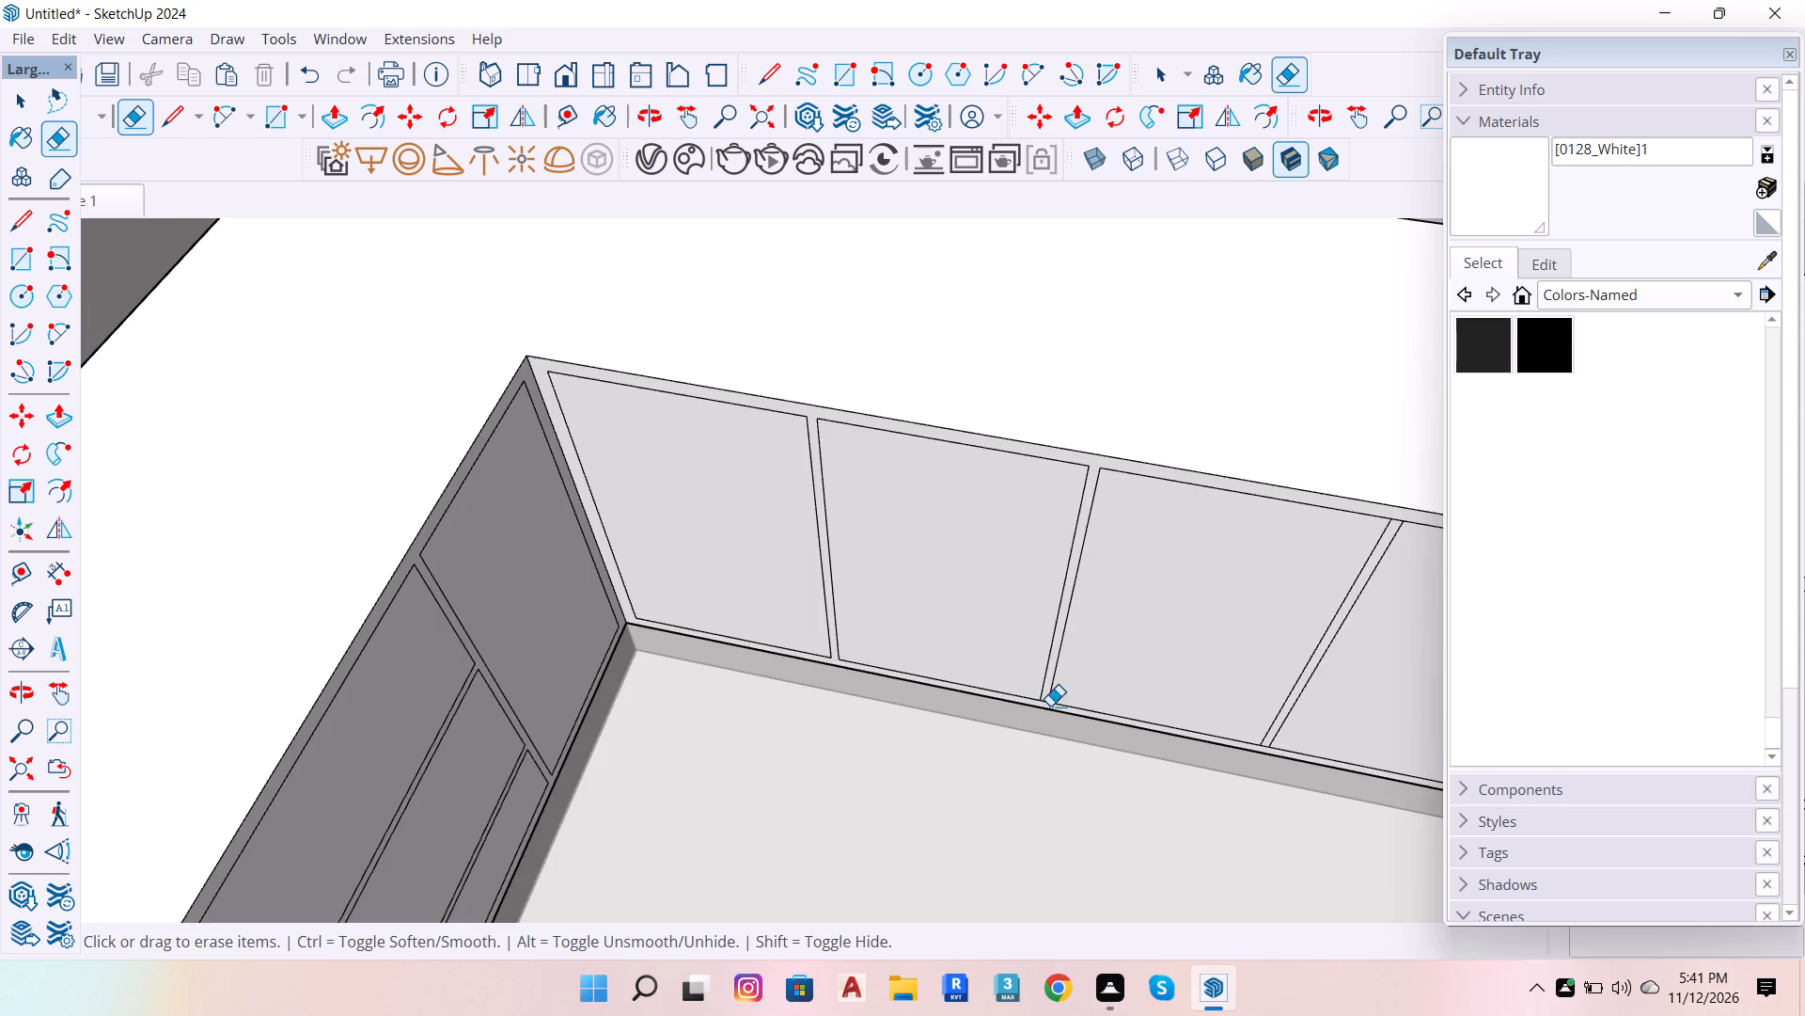
pyautogui.scroll(20, 1050, 708)
pyautogui.scroll(1, 1050, 708)
pyautogui.moveTo(996, 627); pyautogui.dragTo(994, 613)
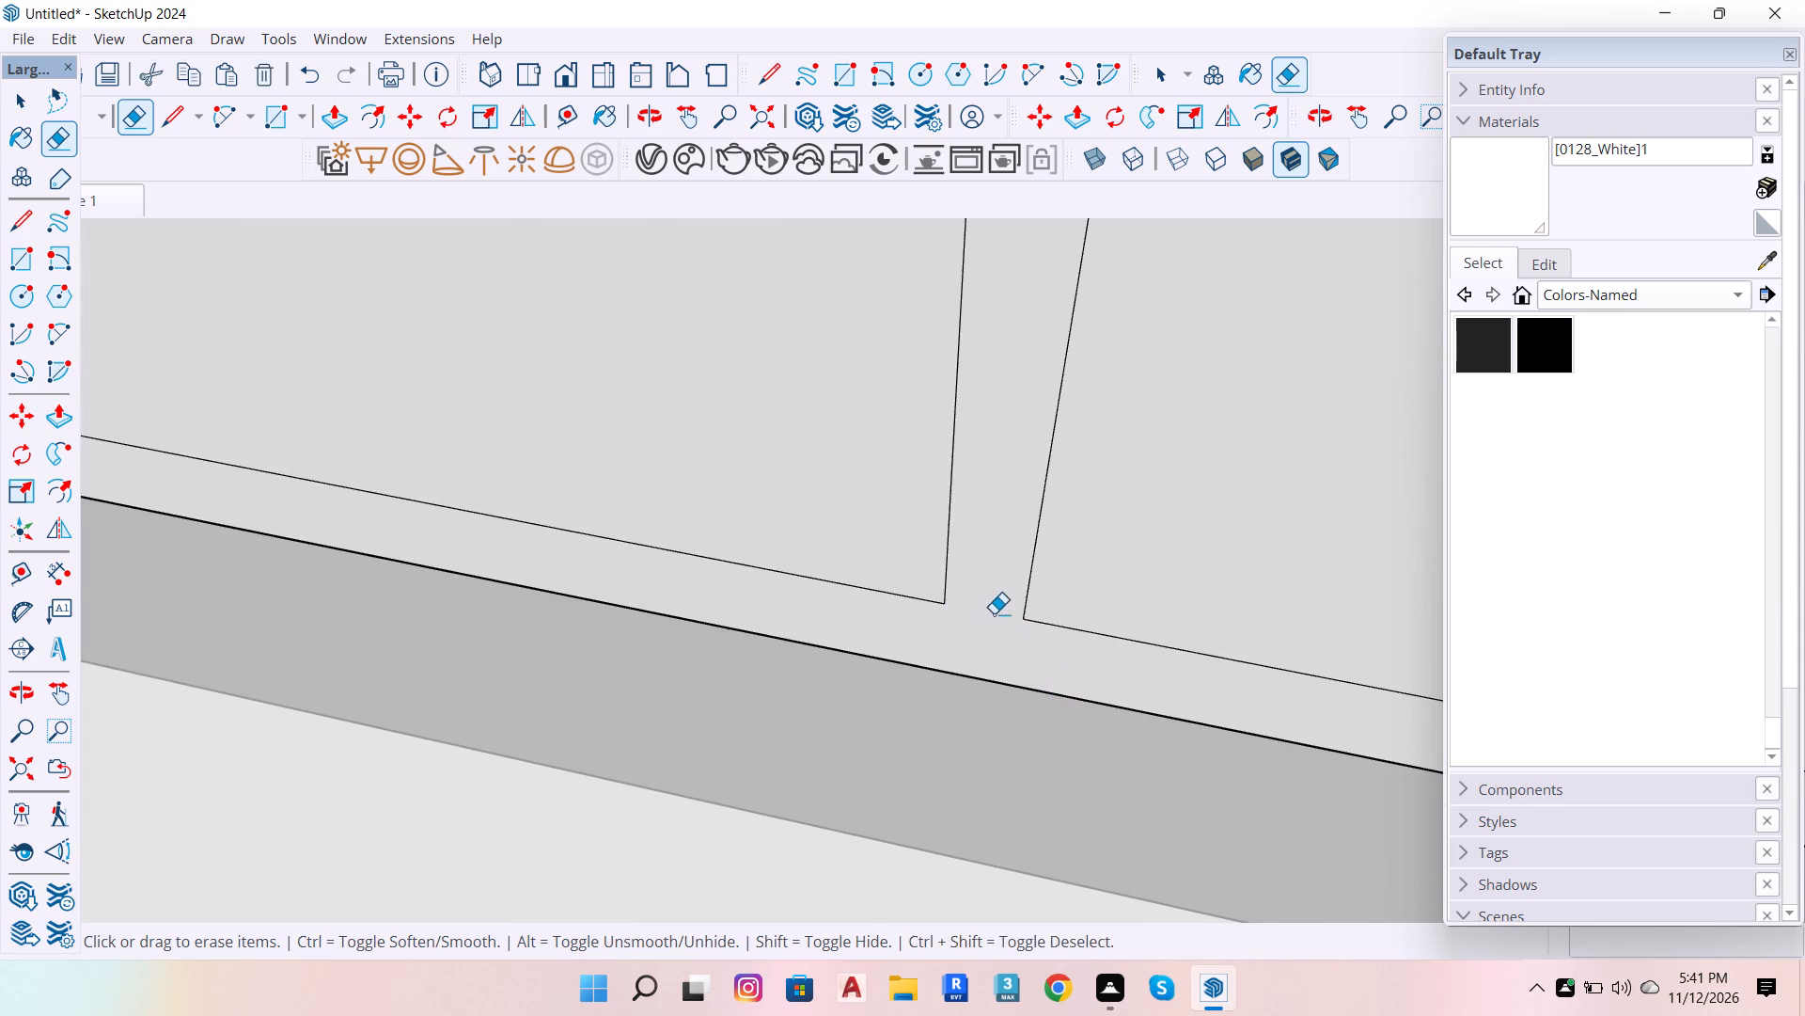
pyautogui.scroll(-20, 885, 642)
pyautogui.scroll(-1, 885, 642)
# Erase the short top and bottom edge segments closing the third panel gap from the inner corner on the six-panel run.
pyautogui.scroll(8, 1192, 481)
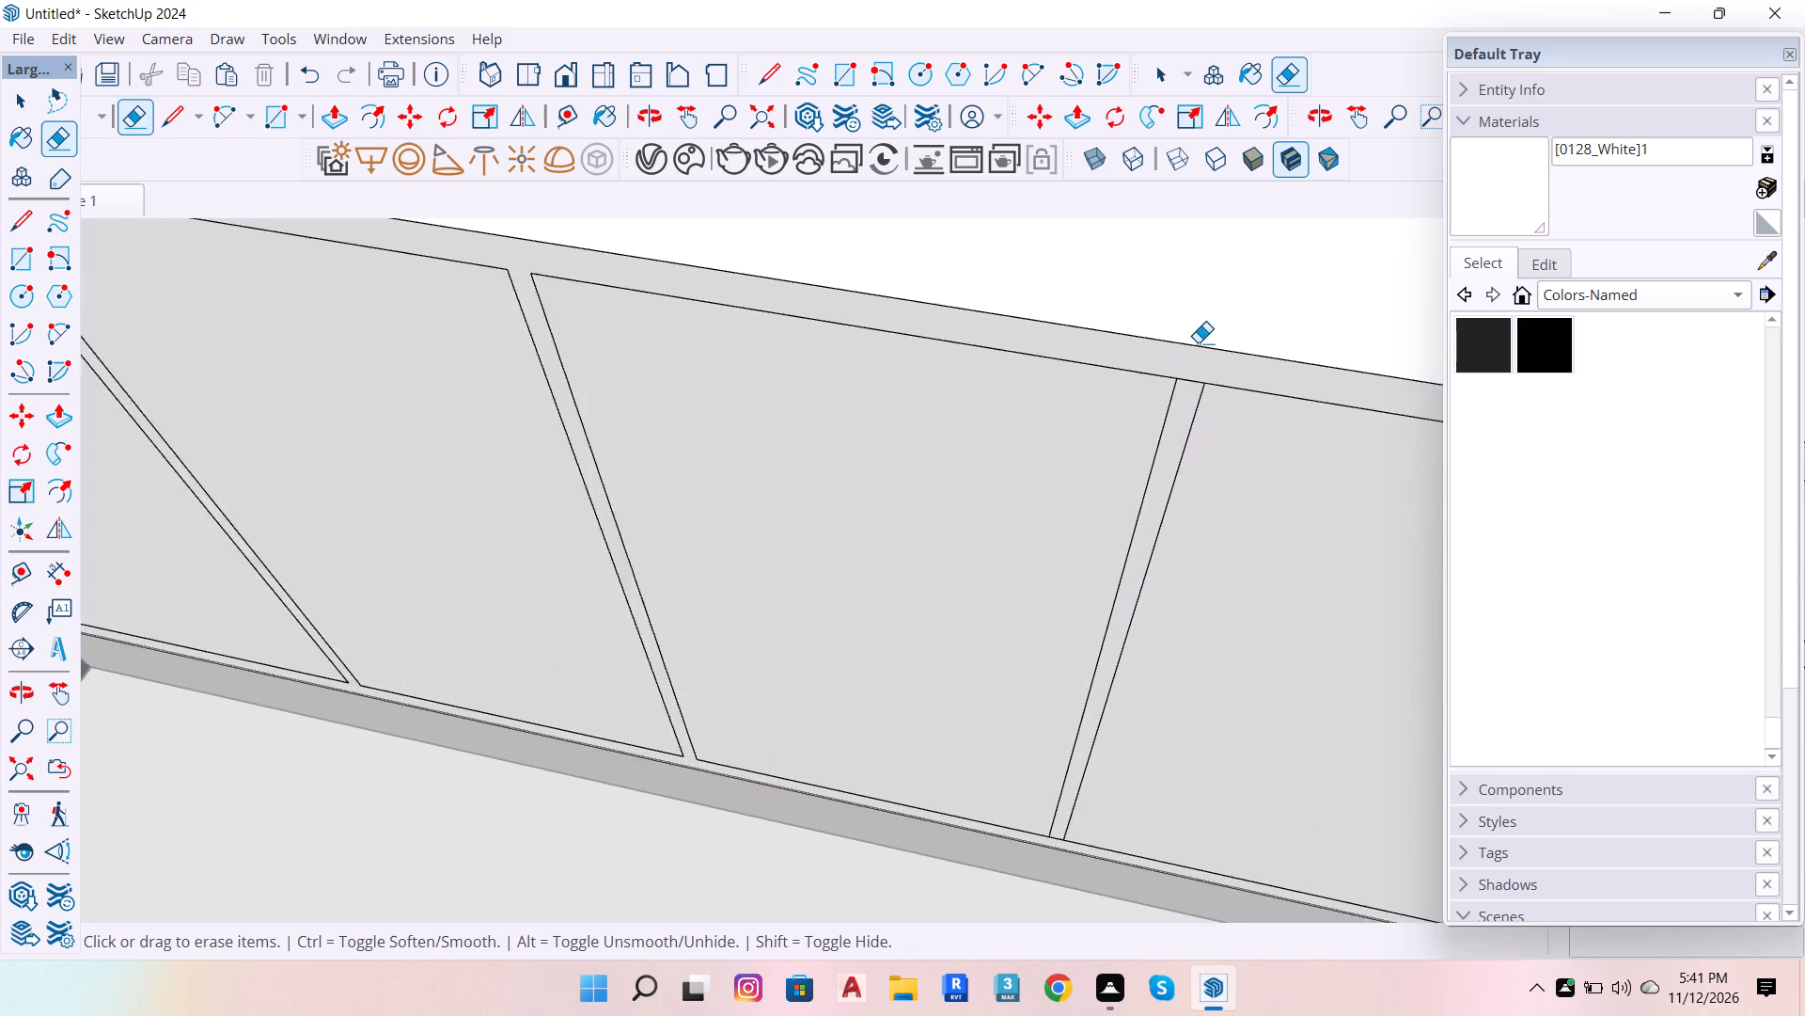
pyautogui.scroll(9, 1198, 342)
pyautogui.moveTo(1196, 398); pyautogui.dragTo(1183, 426)
pyautogui.scroll(-15, 1178, 386)
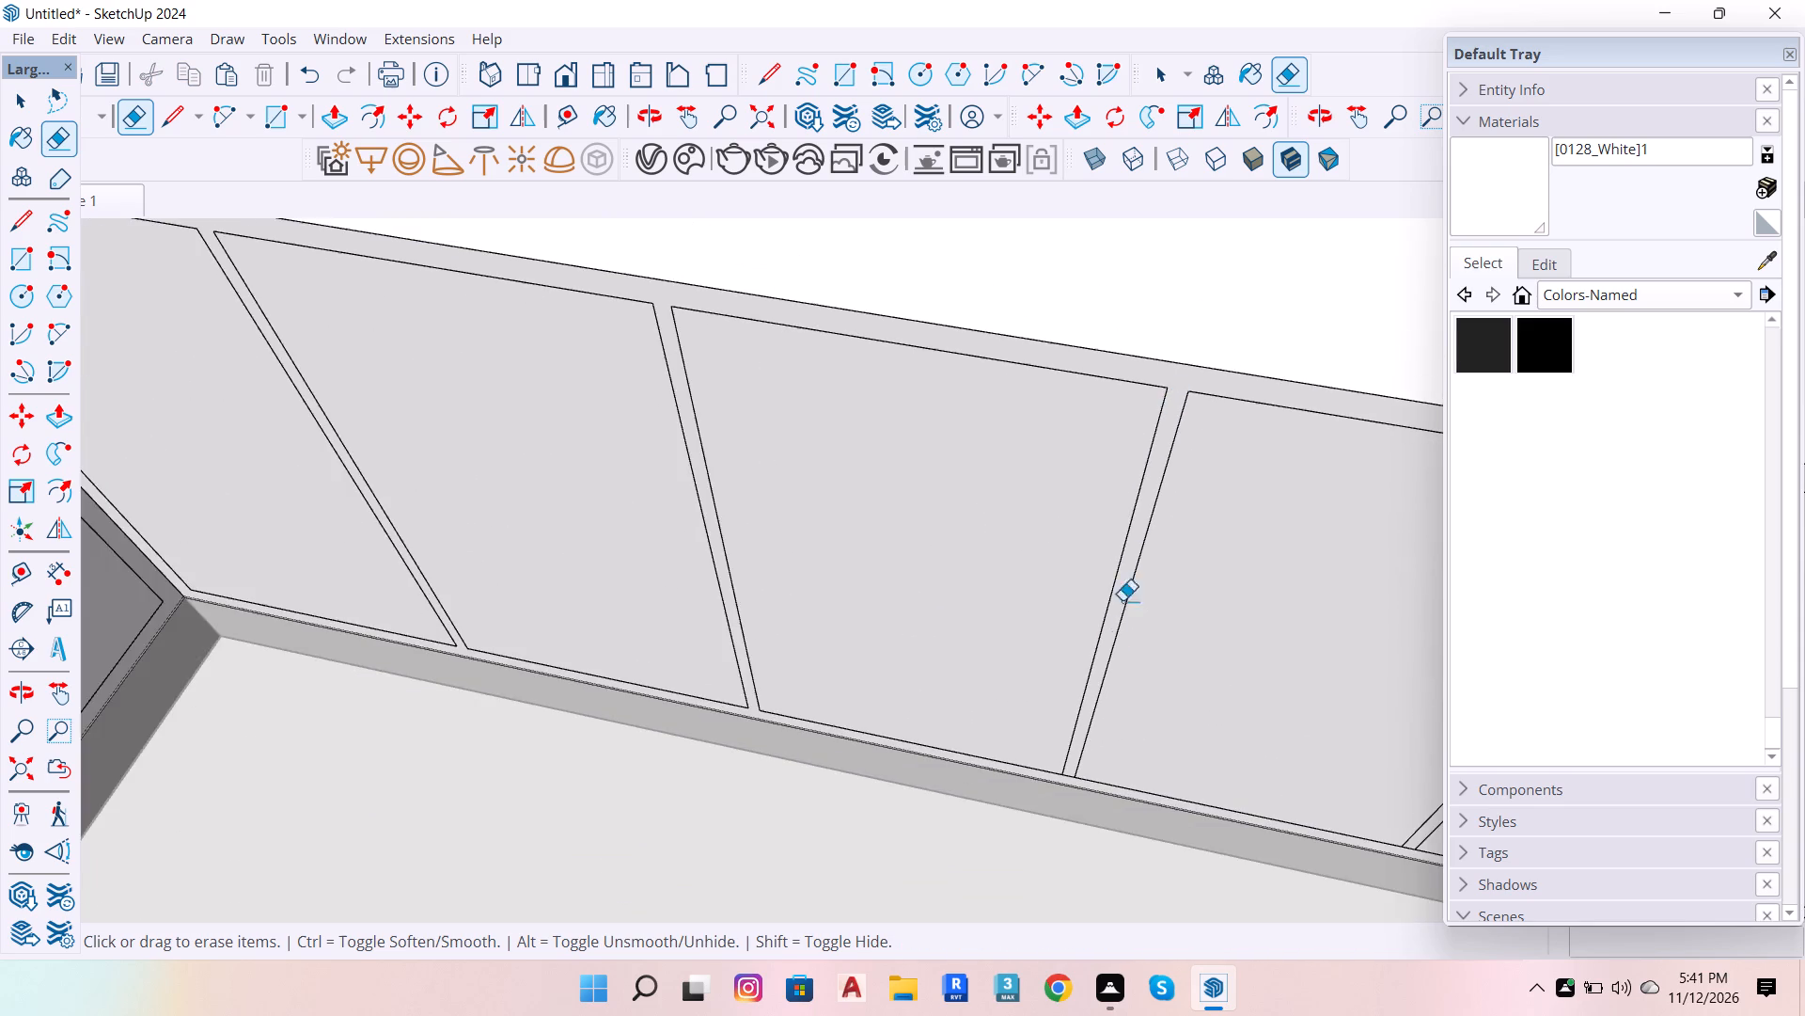
pyautogui.scroll(15, 1080, 770)
pyautogui.moveTo(1070, 733); pyautogui.dragTo(1065, 754)
pyautogui.scroll(-11, 919, 693)
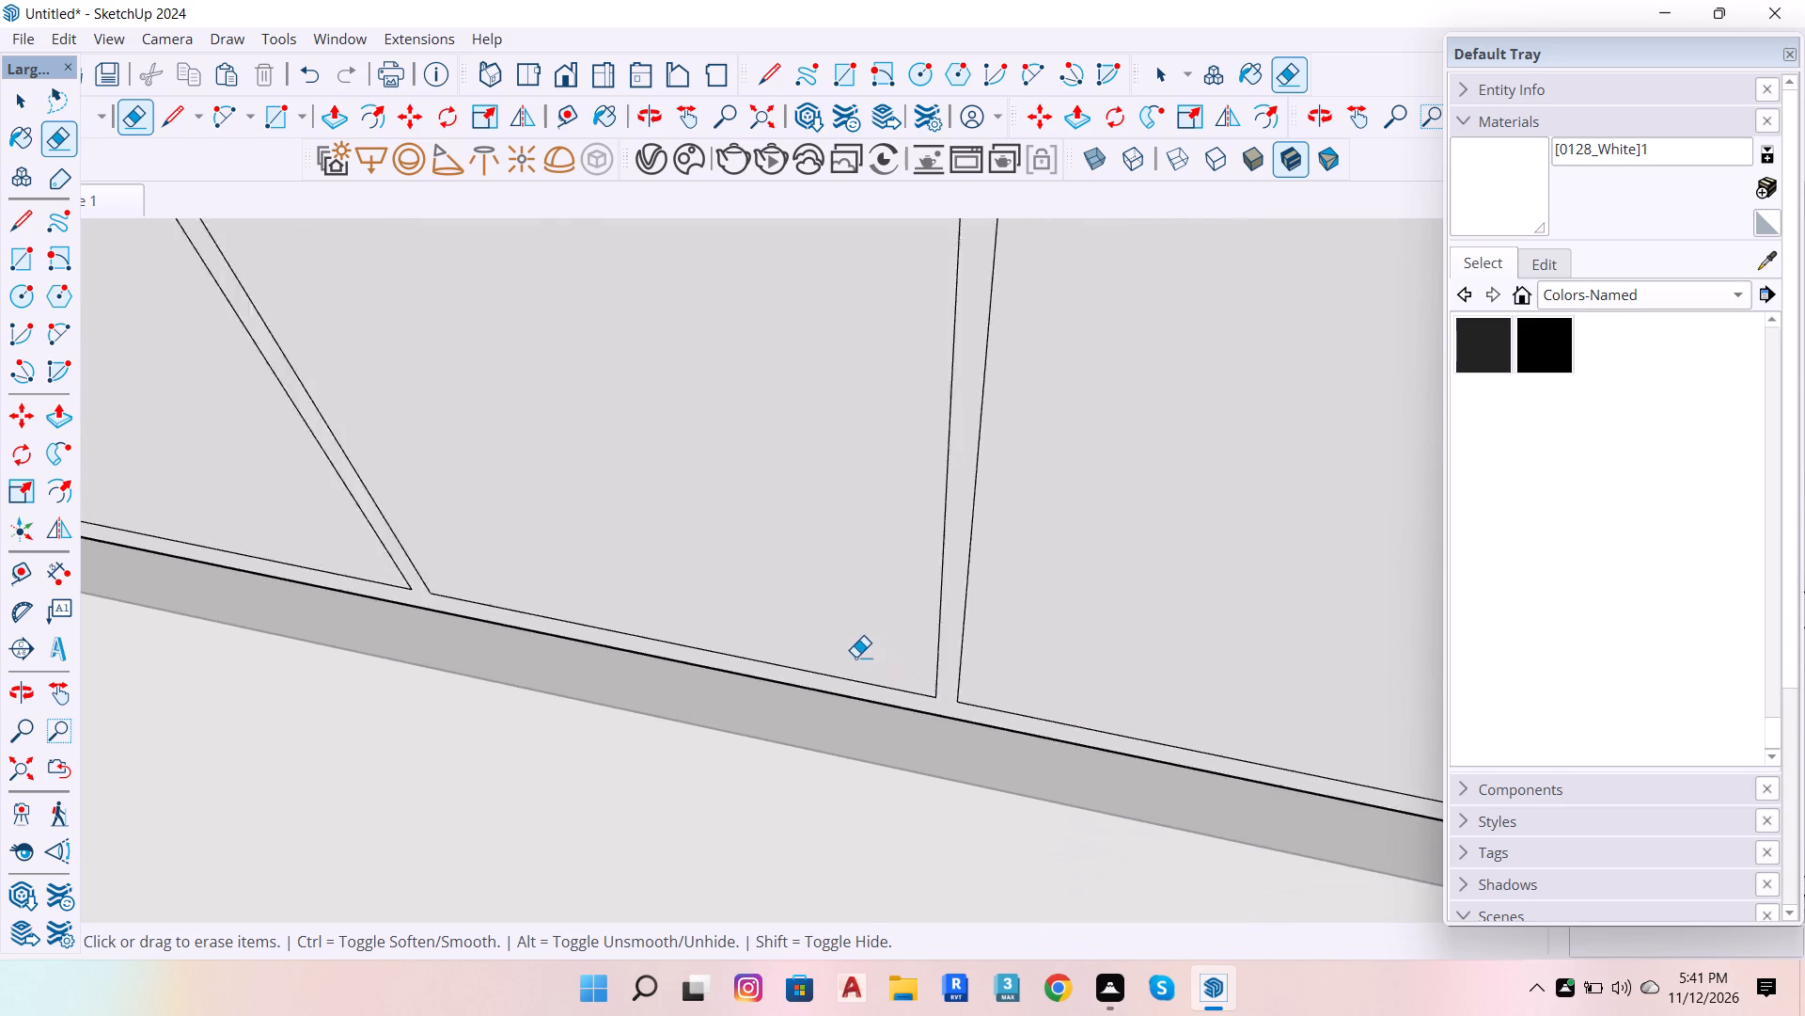
pyautogui.scroll(-10, 855, 657)
# Erase the short top and bottom edge segments closing the fourth panel gap from the inner corner on the six-panel run.
pyautogui.scroll(14, 1402, 512)
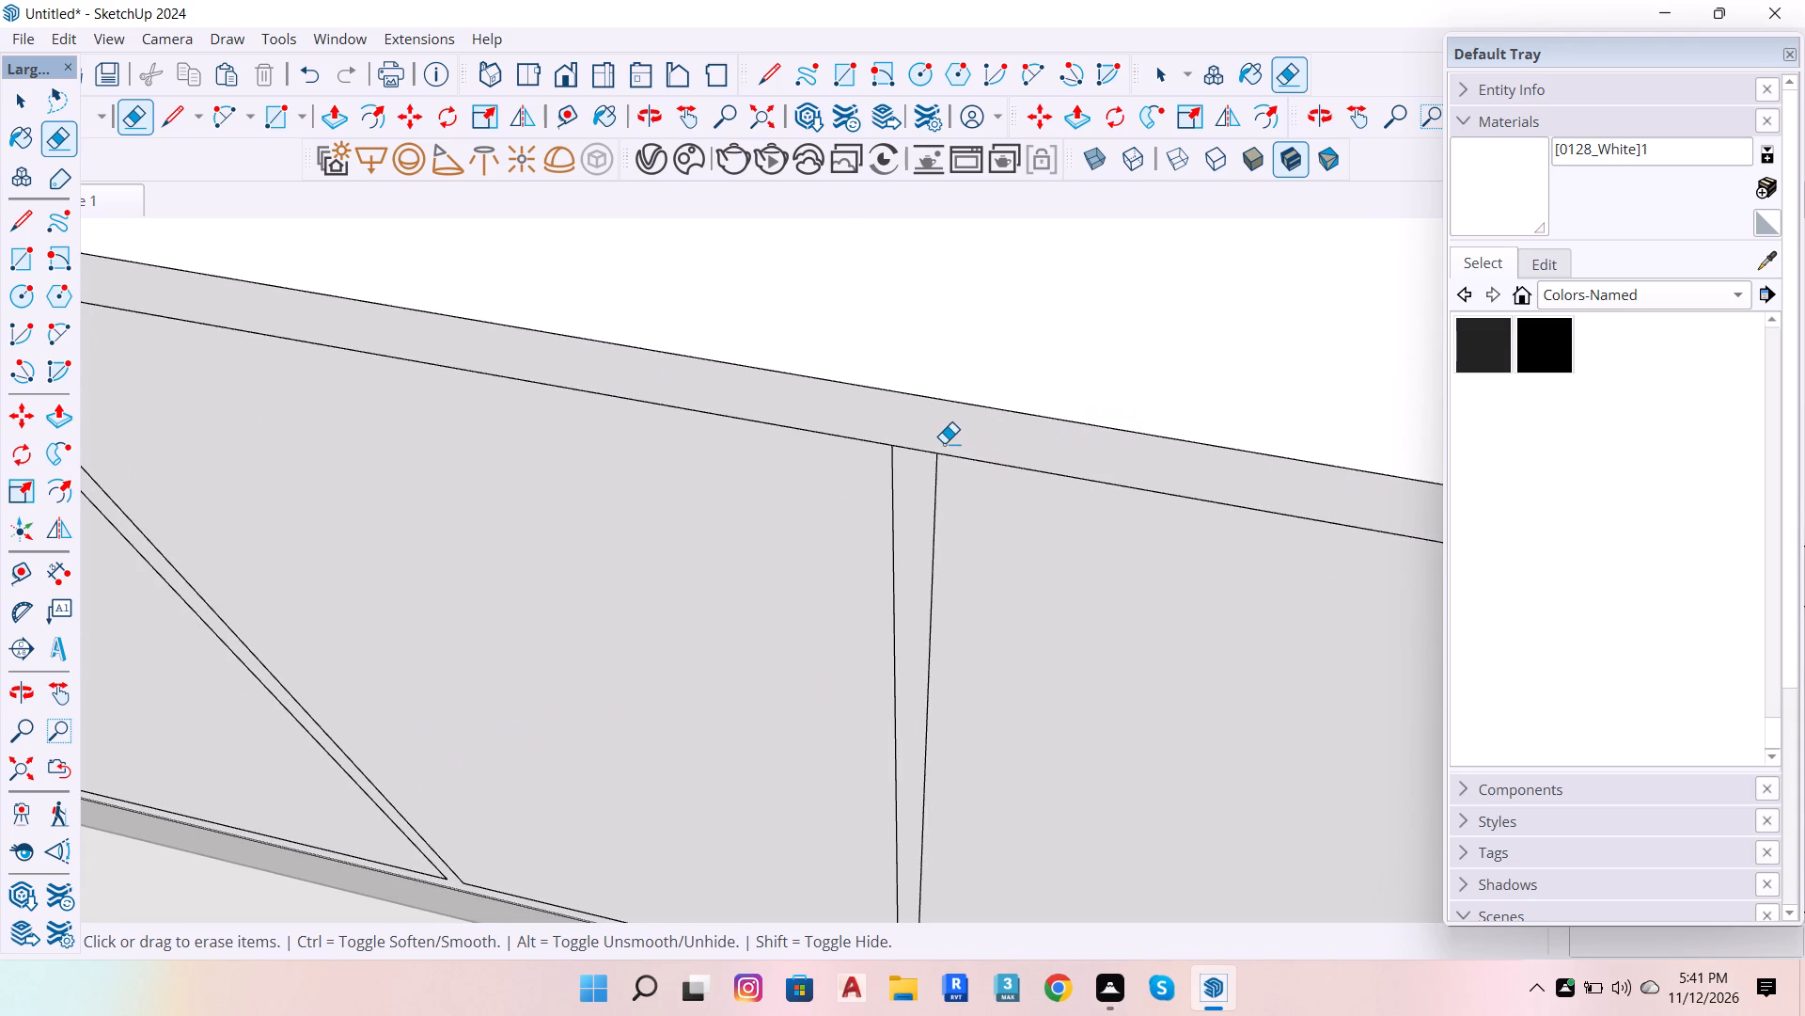
pyautogui.moveTo(926, 441); pyautogui.dragTo(915, 453)
pyautogui.scroll(-14, 995, 399)
pyautogui.scroll(4, 1012, 655)
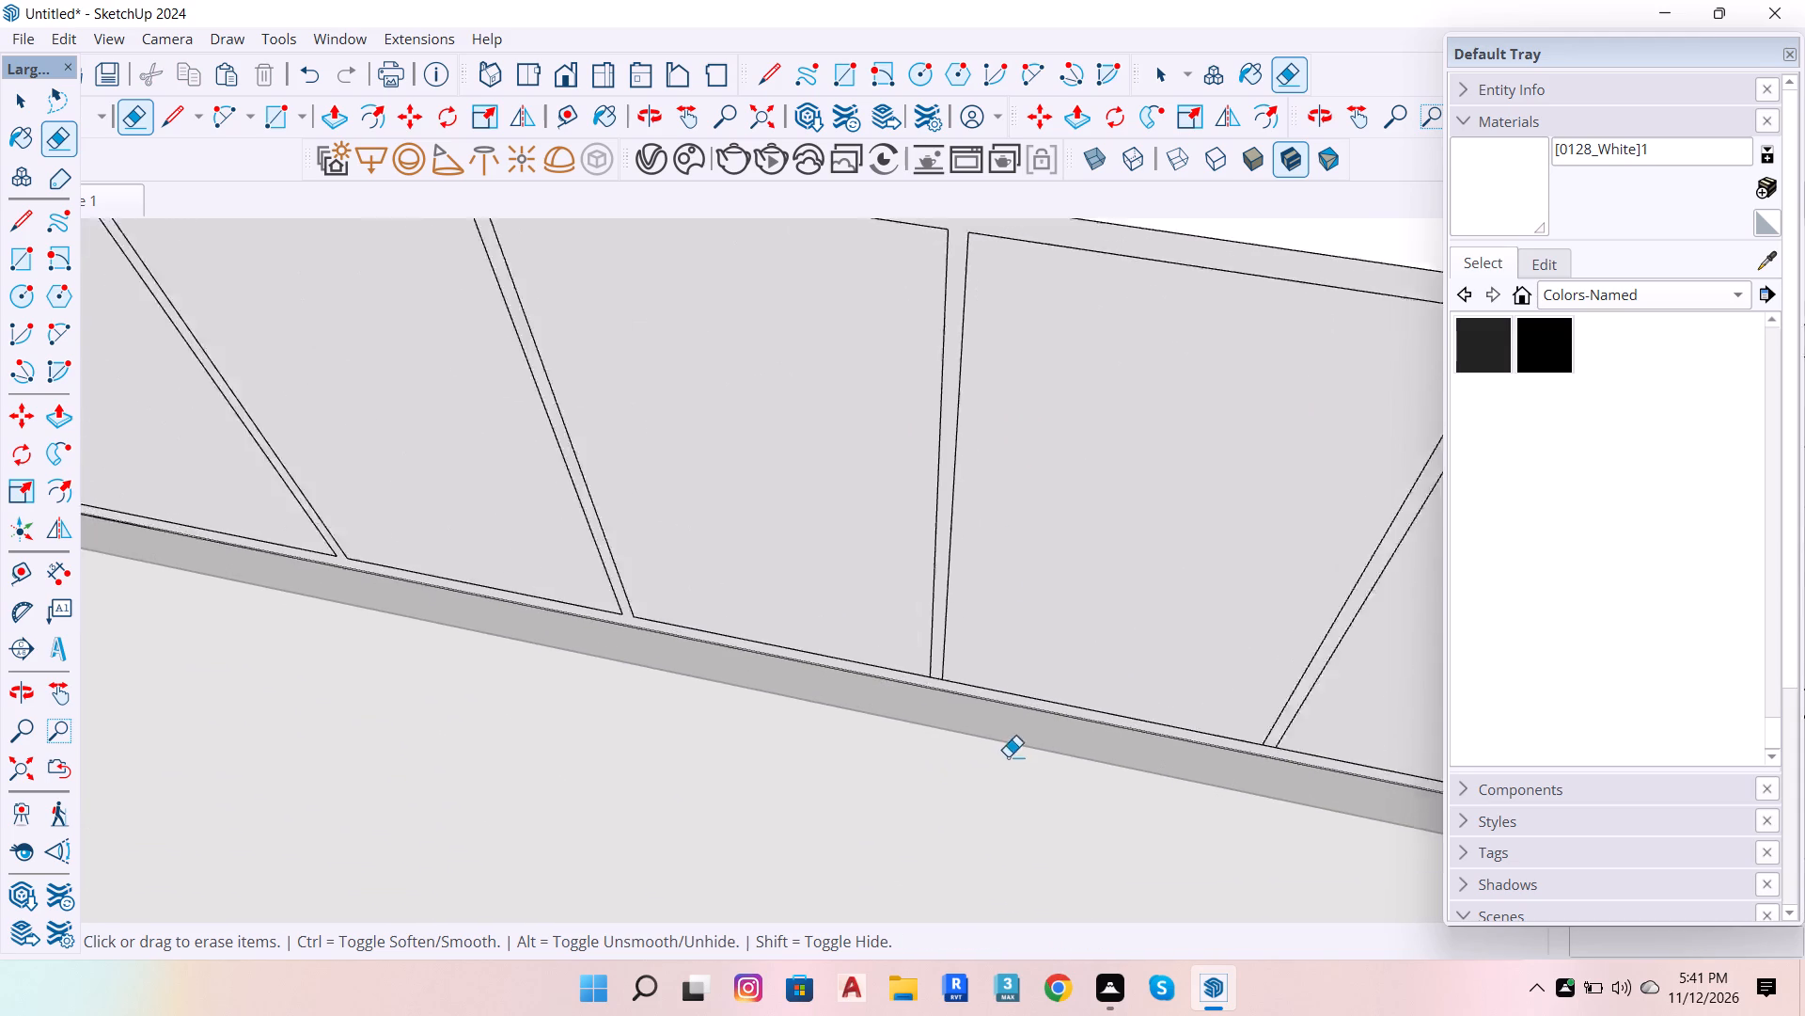
pyautogui.scroll(1, 1008, 756)
pyautogui.scroll(8, 897, 684)
pyautogui.moveTo(959, 617); pyautogui.dragTo(956, 632)
pyautogui.scroll(-10, 877, 614)
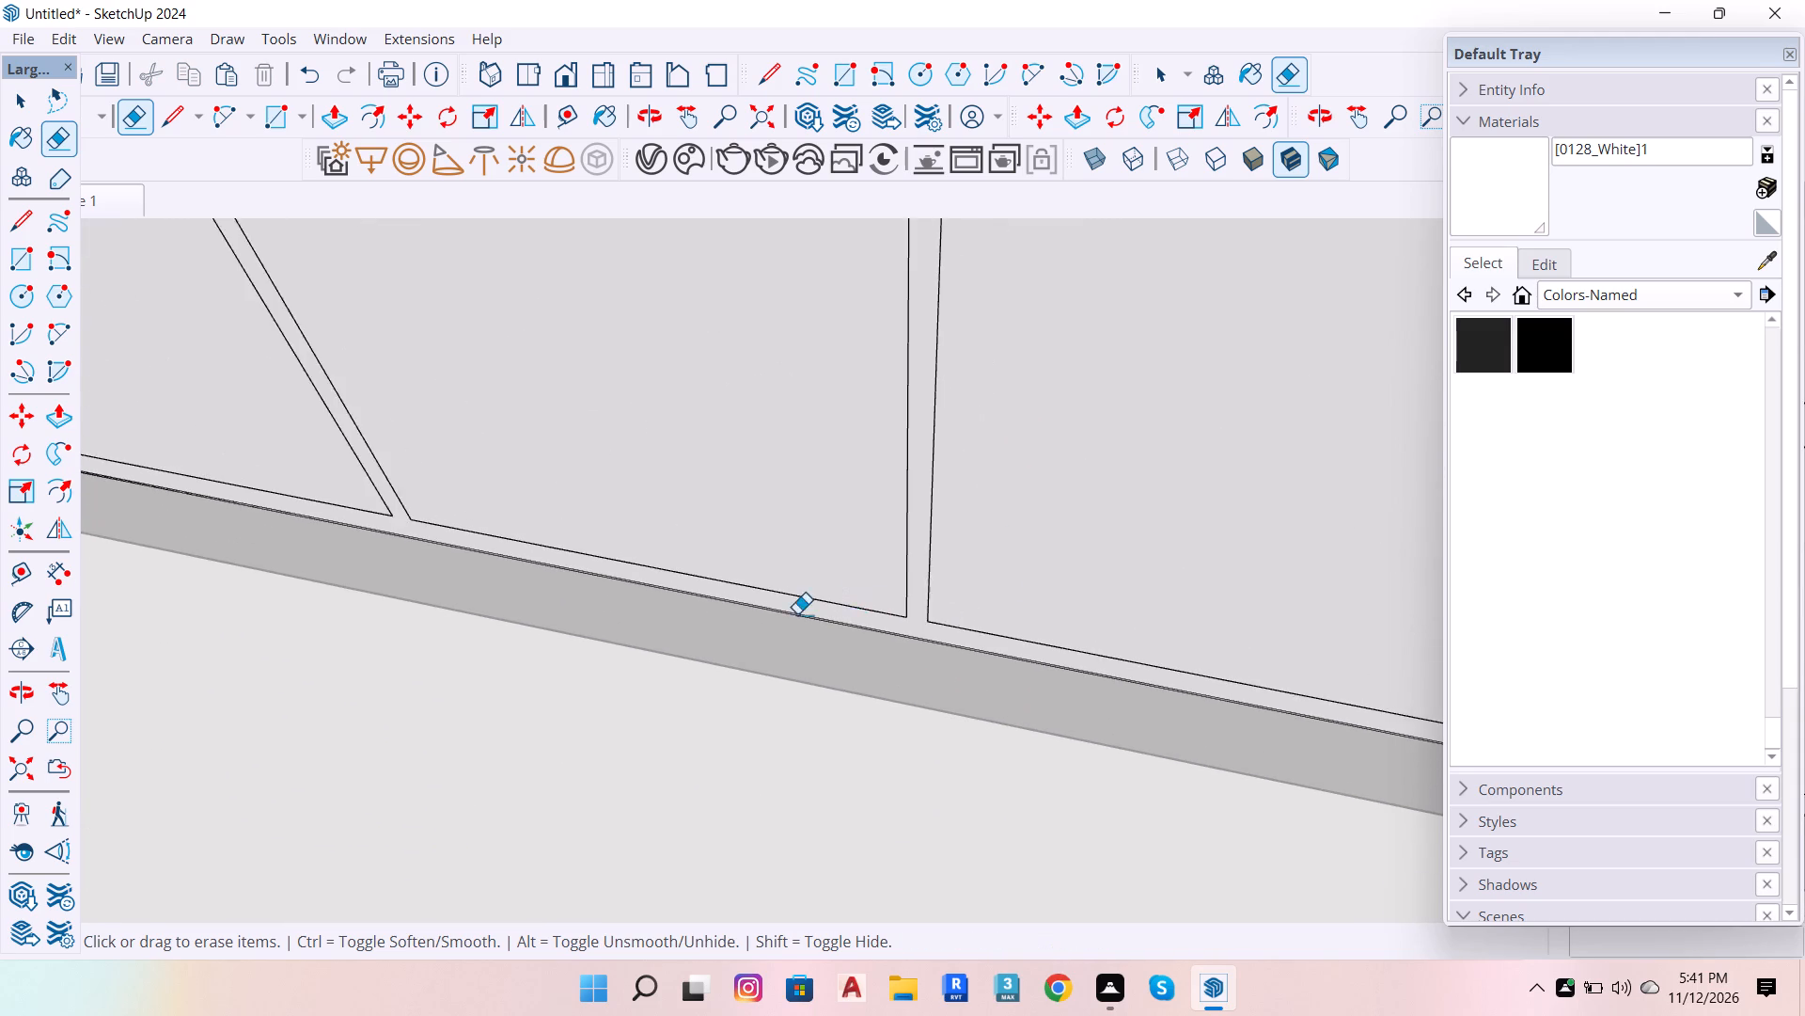
pyautogui.scroll(-3, 797, 613)
# Erase the short bottom and top edge segments closing the last panel gap, nearest the open end of the six-panel run.
pyautogui.scroll(13, 1124, 642)
pyautogui.click(1125, 675)
pyautogui.scroll(-13, 1113, 737)
pyautogui.scroll(10, 989, 369)
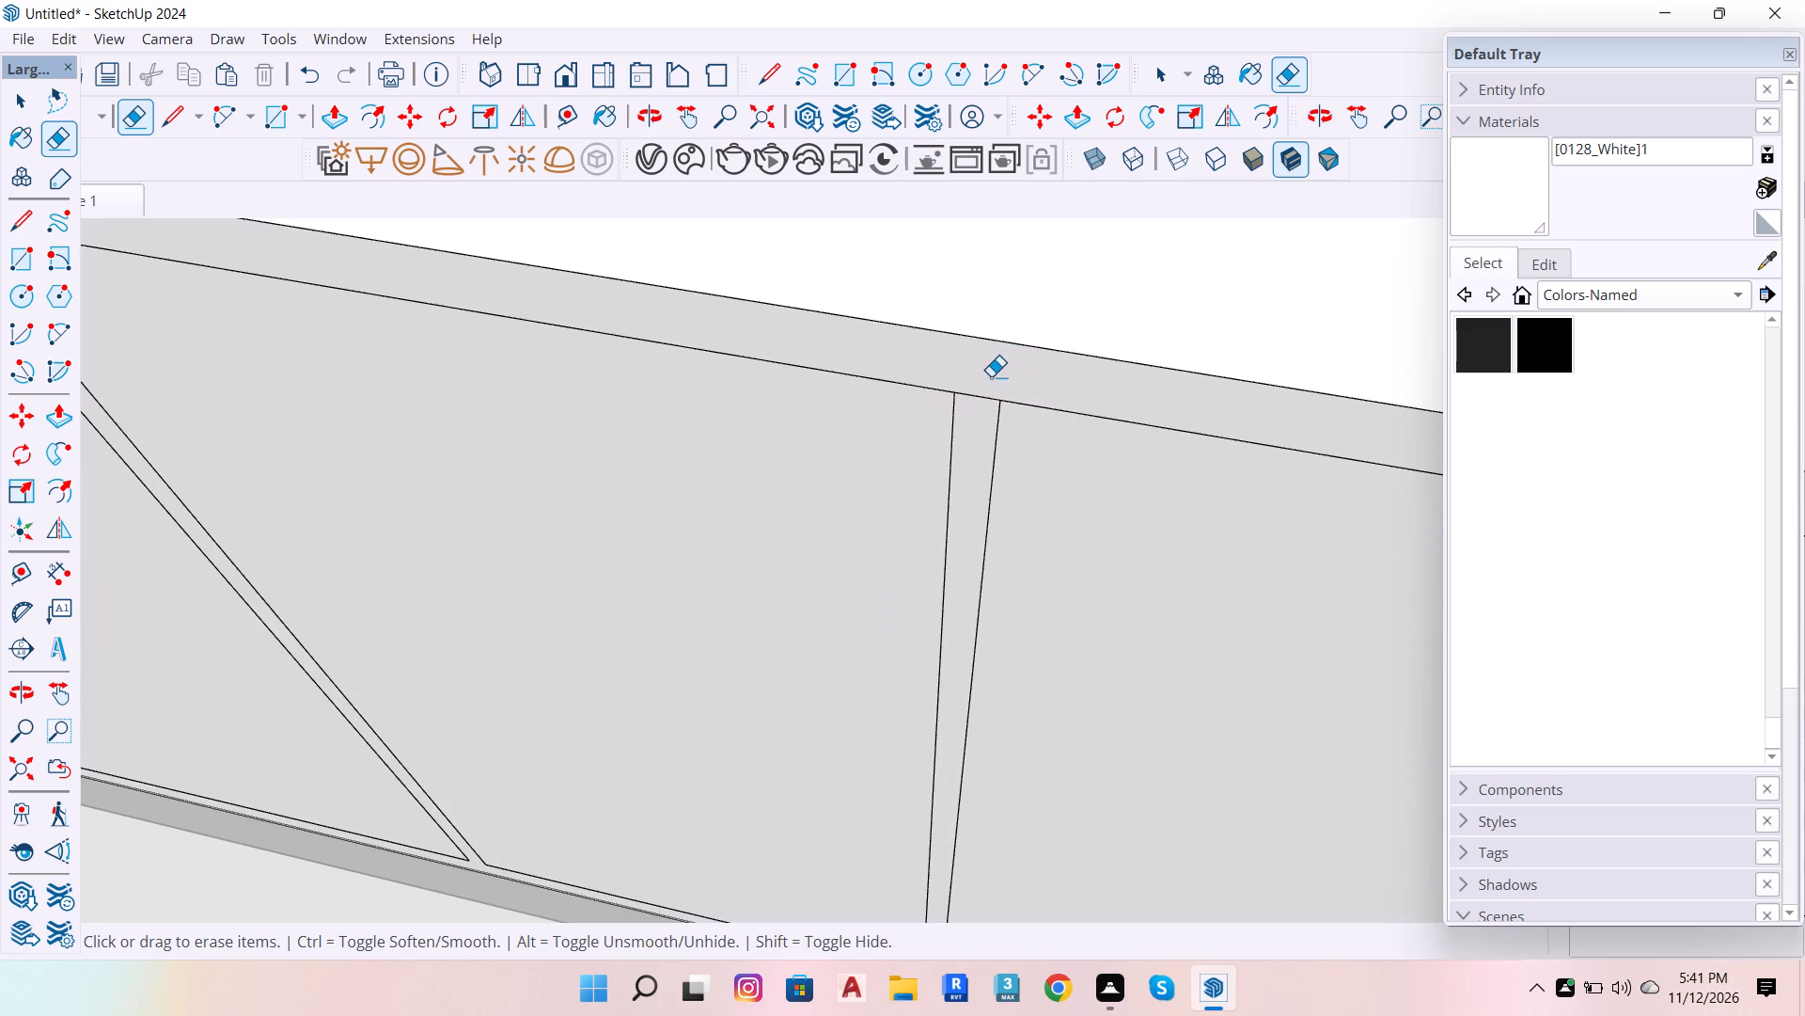
pyautogui.moveTo(987, 384); pyautogui.dragTo(983, 400)
pyautogui.scroll(-19, 1059, 390)
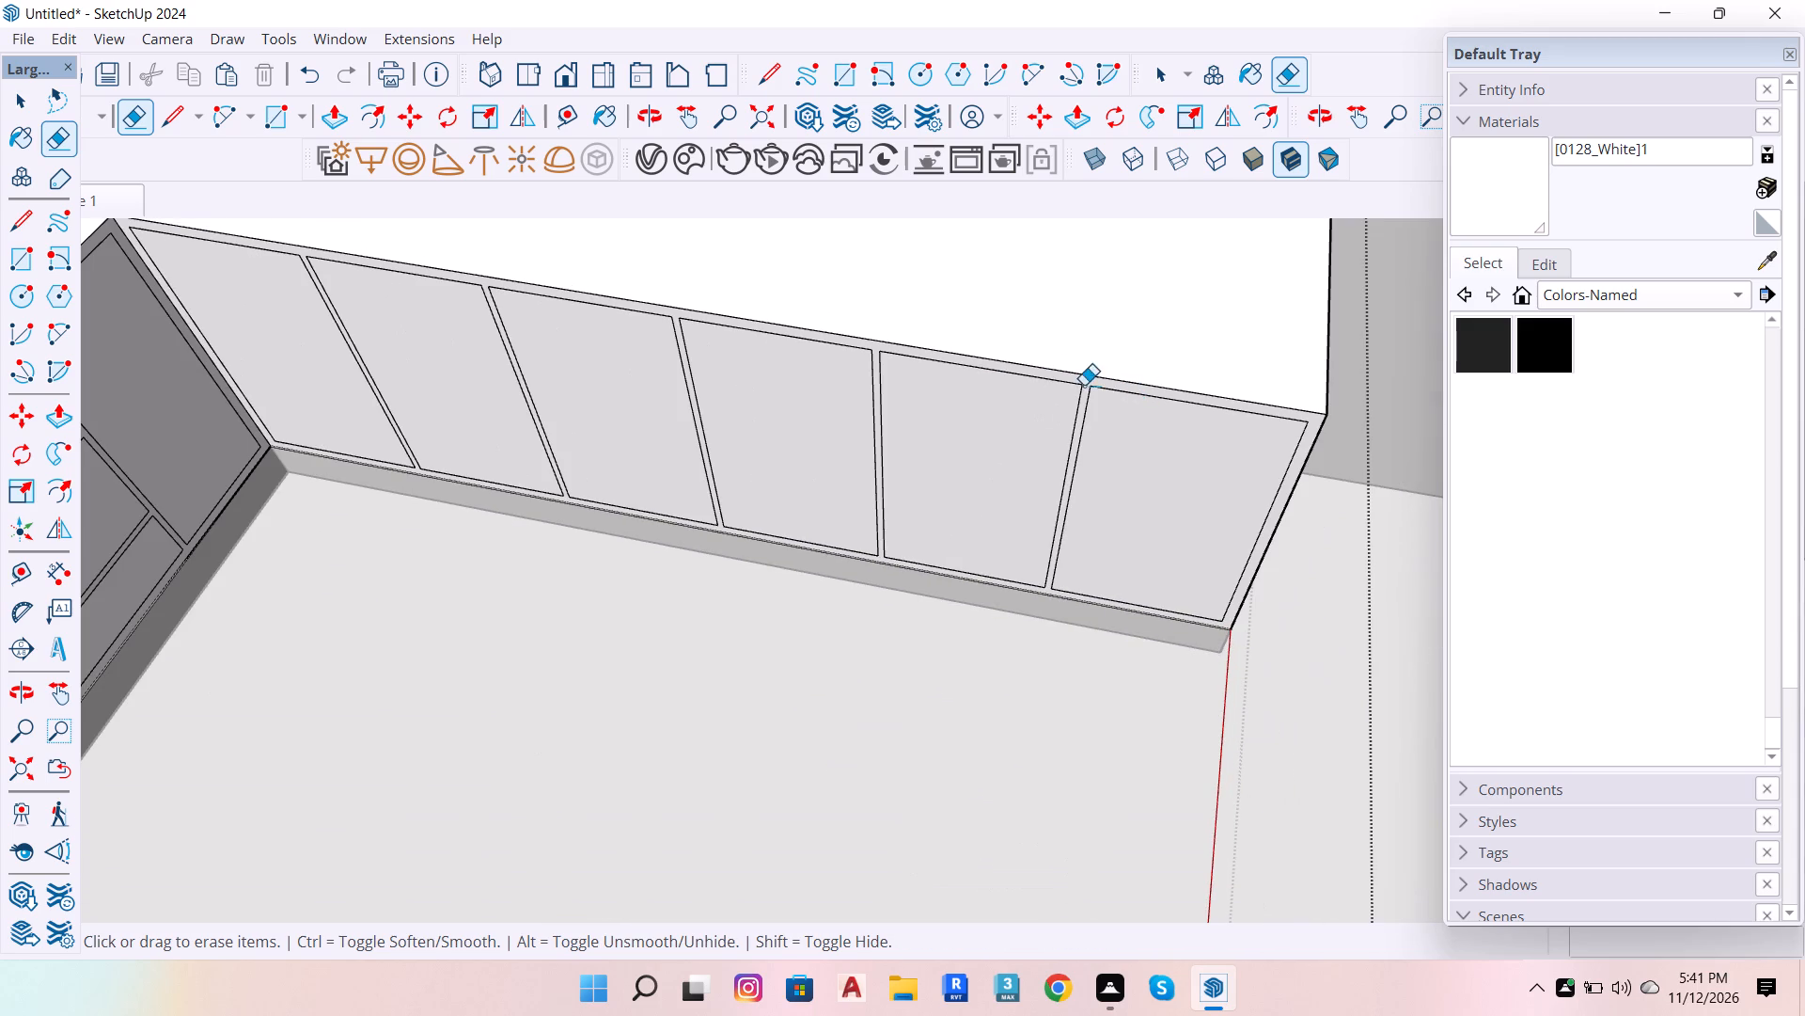
# Group the face and edges of the panel nearest the inner corner on the six-panel run.
pyautogui.scroll(-7, 1217, 548)
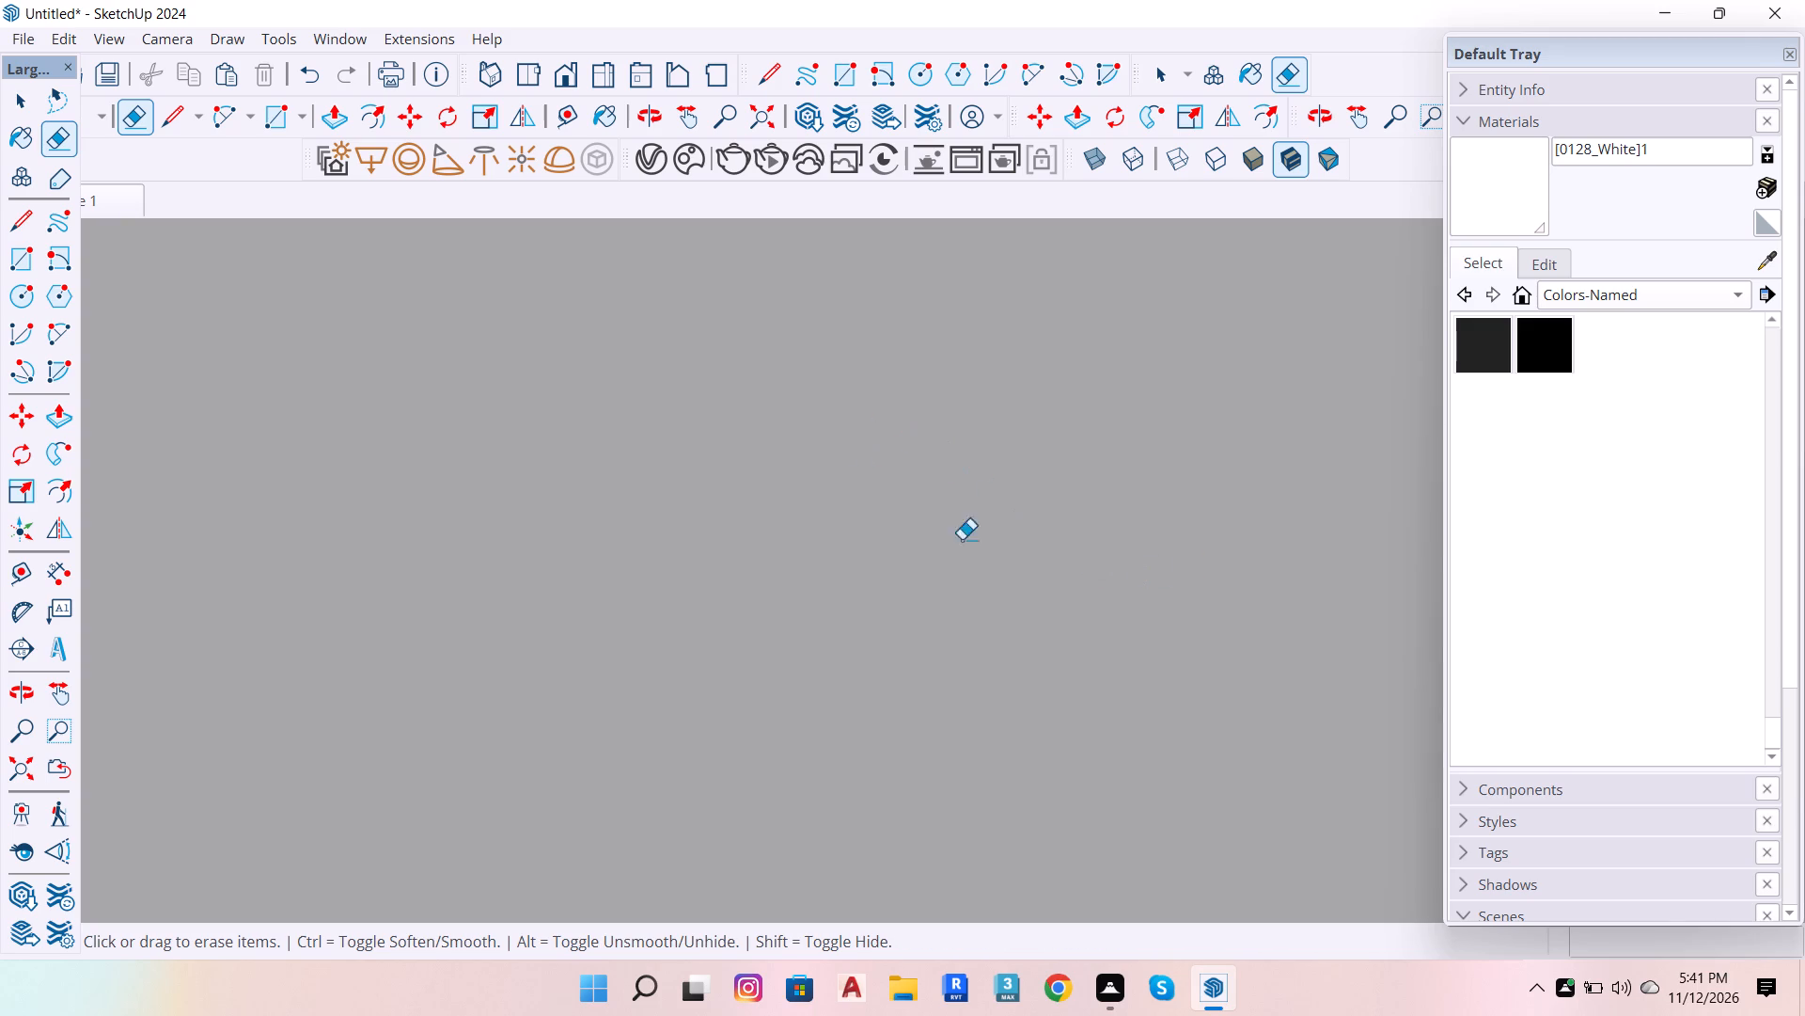
pyautogui.scroll(-6, 1154, 612)
pyautogui.scroll(-6, 802, 646)
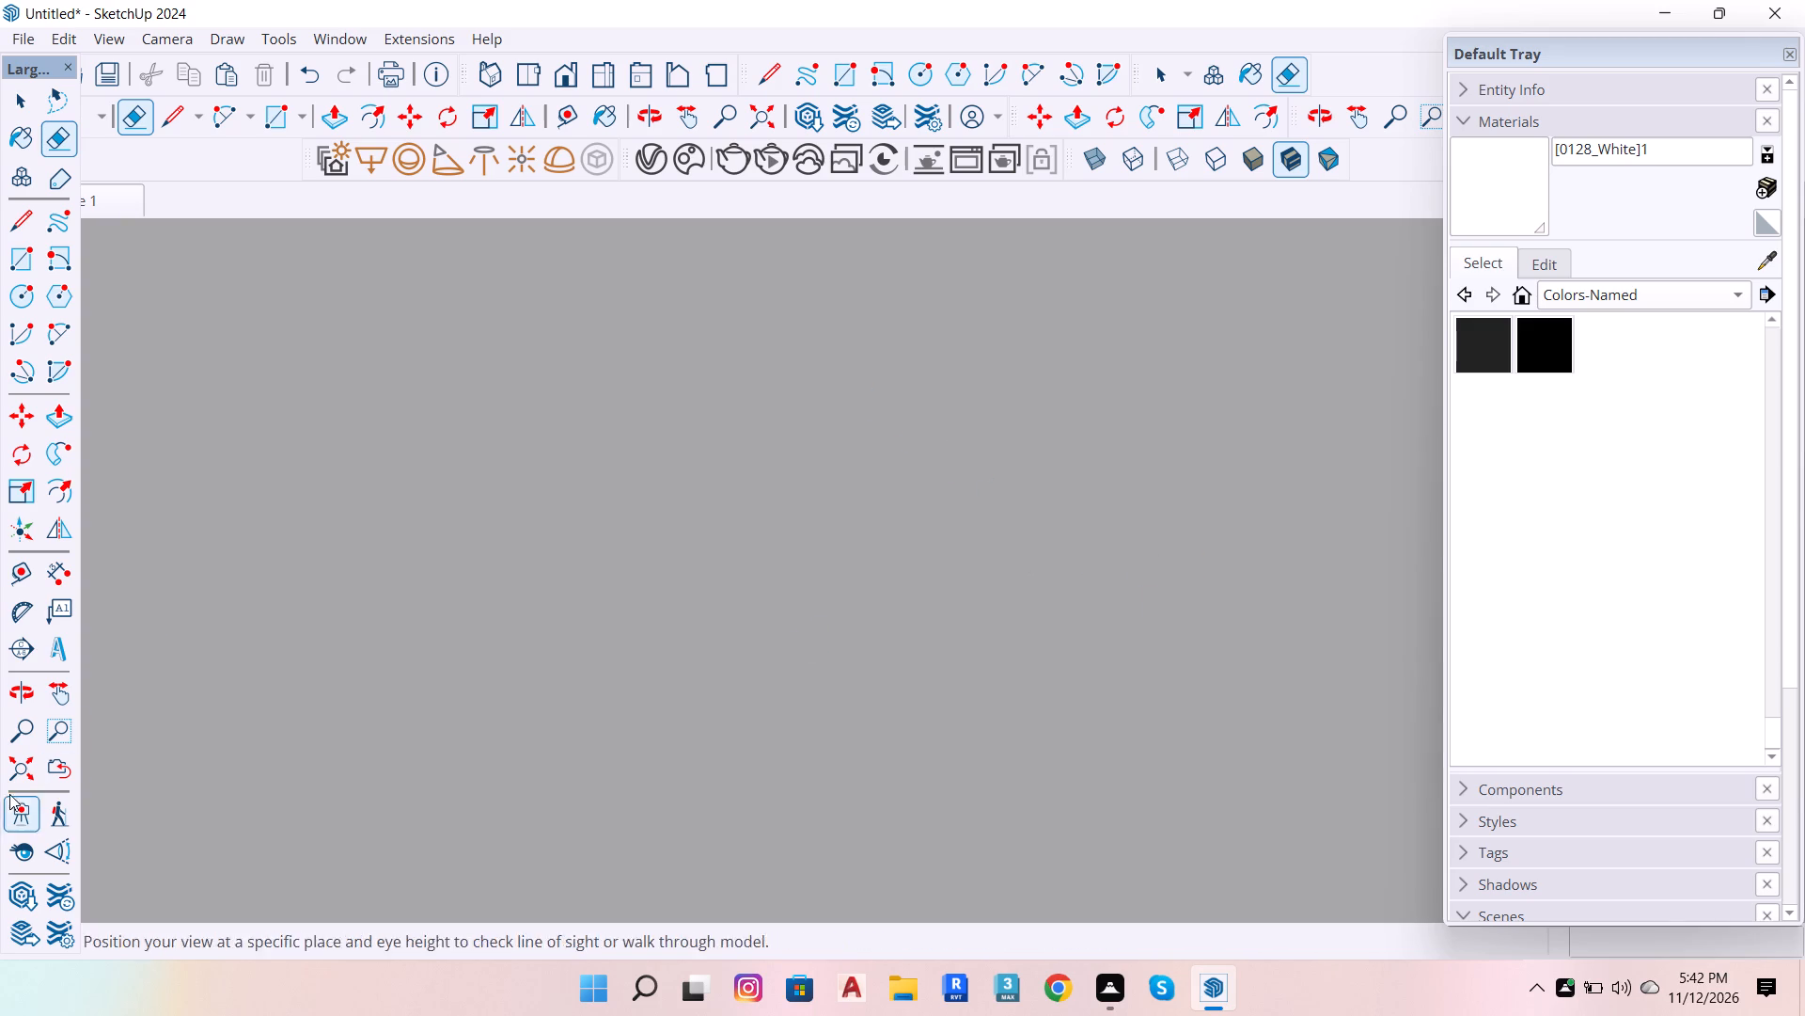
pyautogui.click(0, 769)
pyautogui.click(12, 775)
pyautogui.scroll(-7, 242, 831)
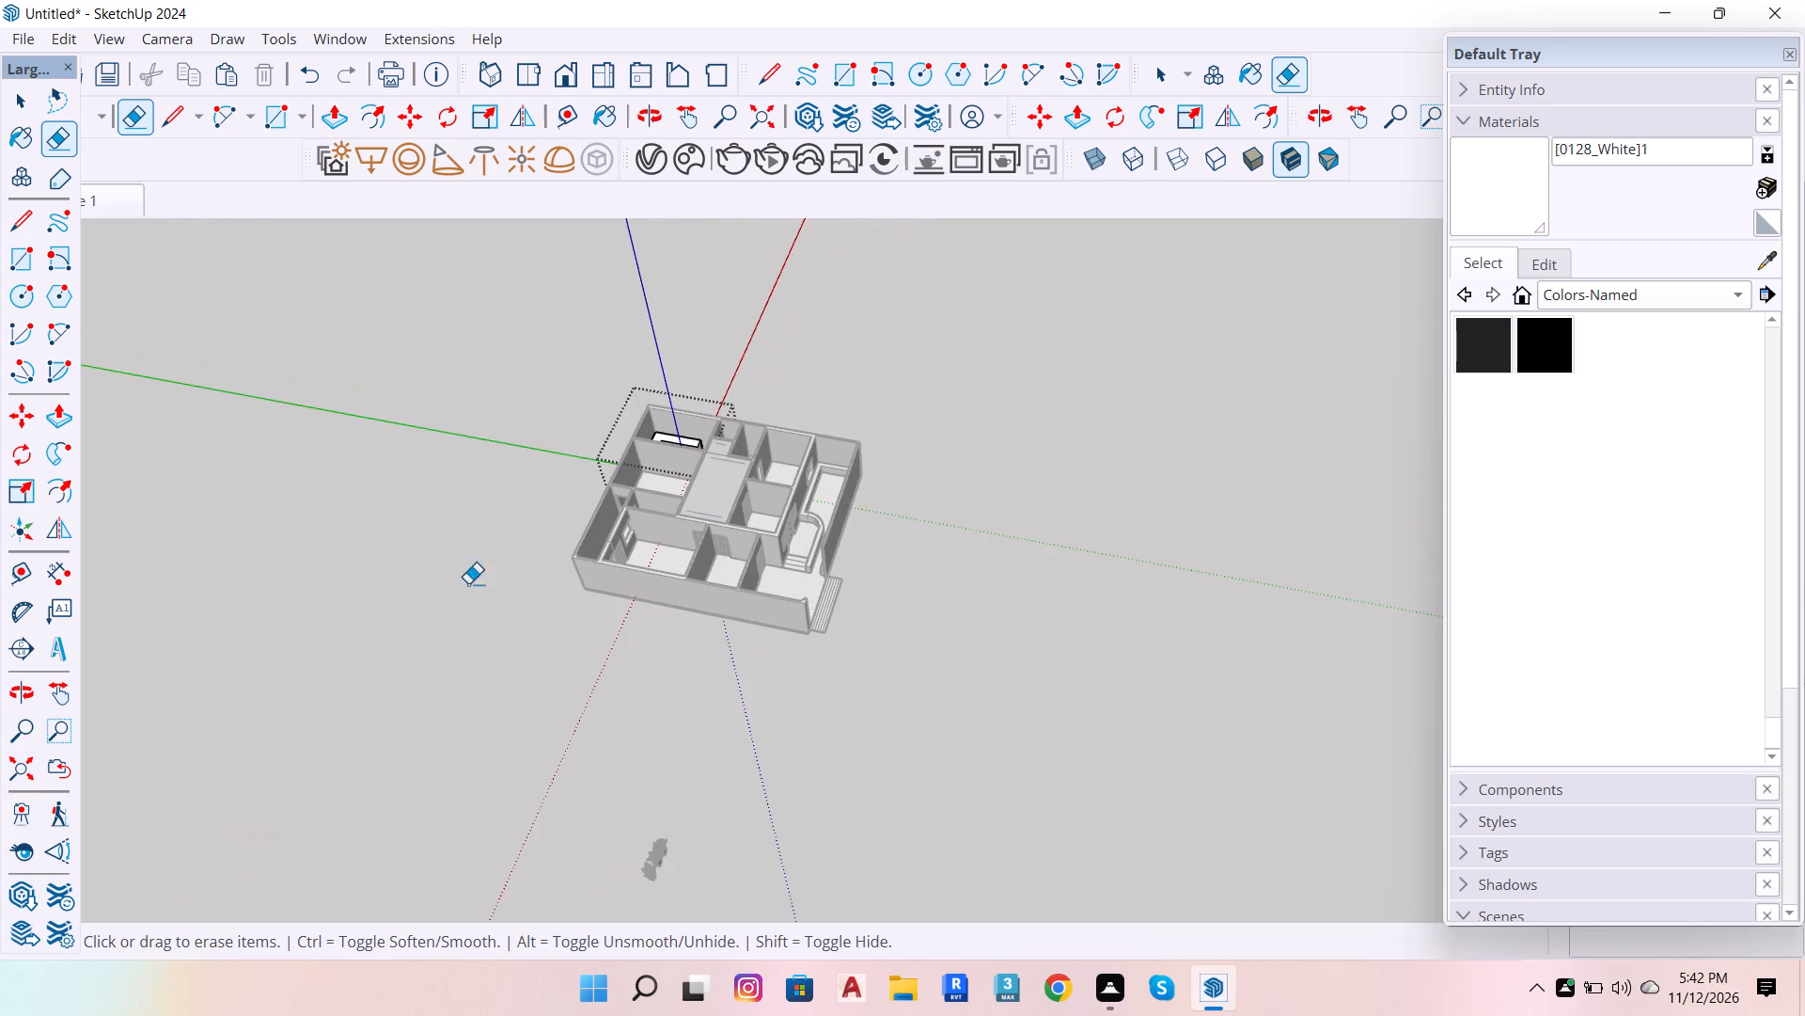
pyautogui.scroll(5, 605, 469)
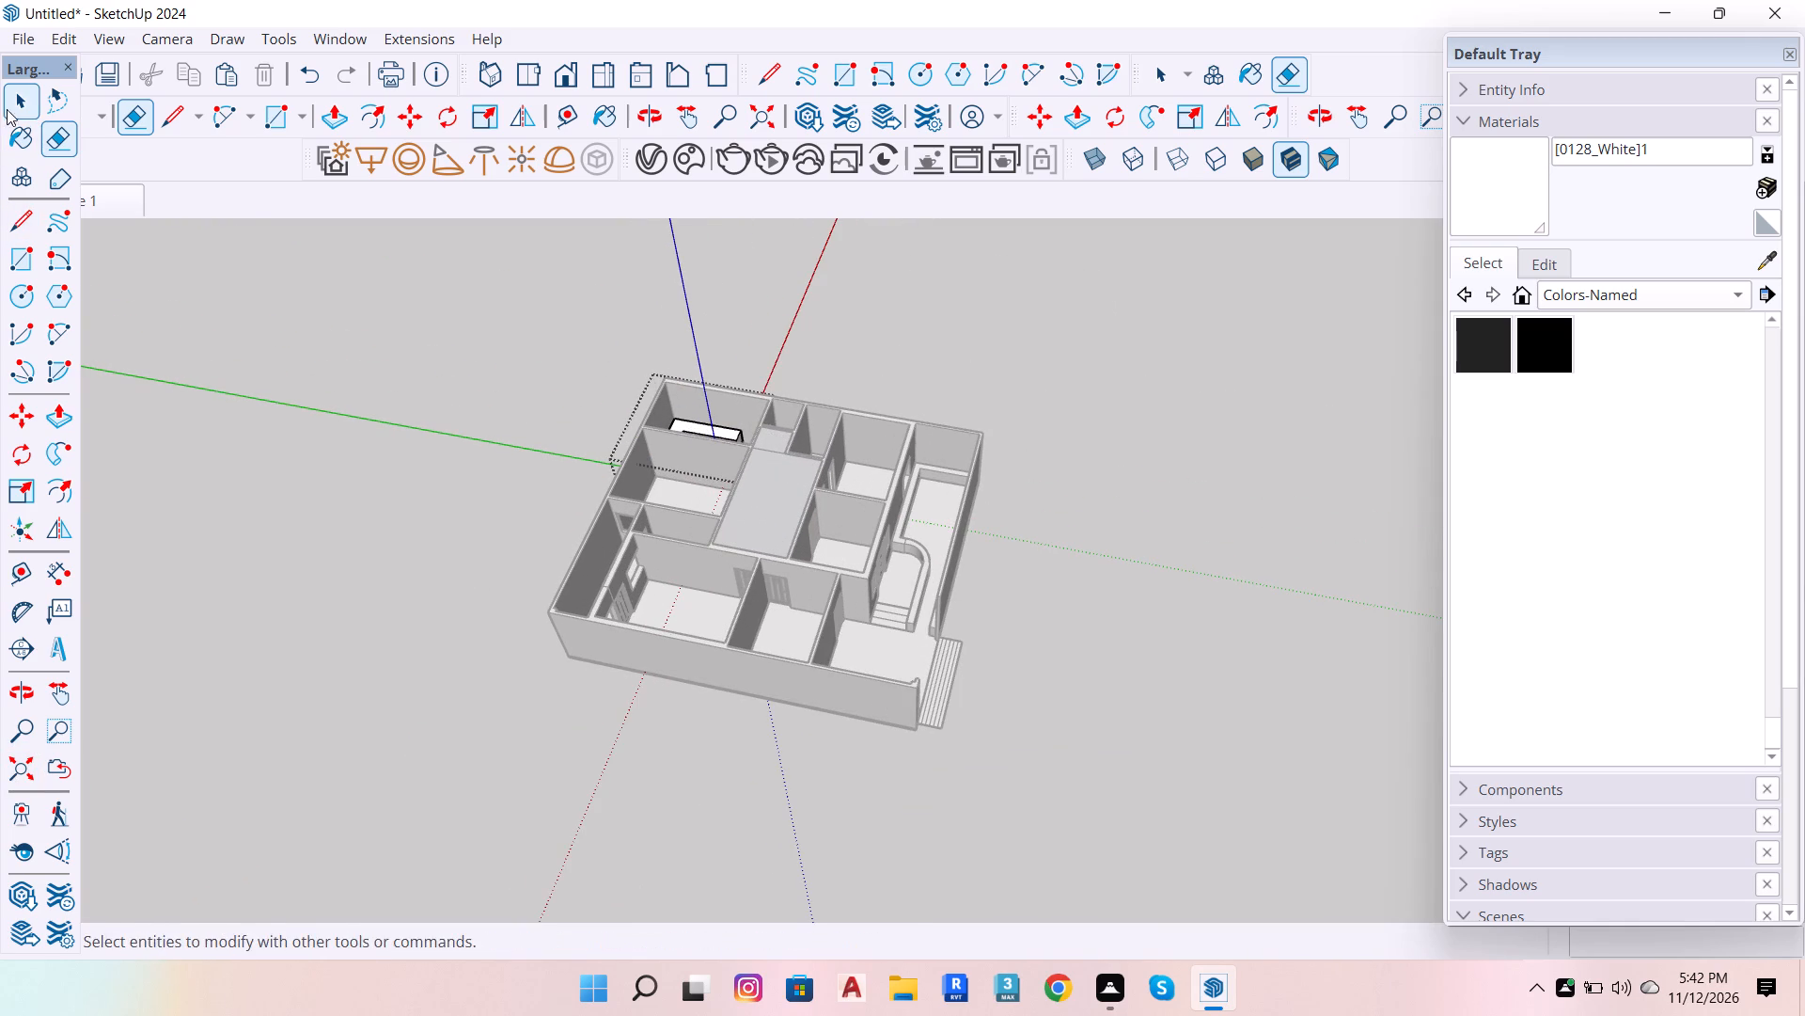
pyautogui.click(4, 101)
pyautogui.scroll(20, 604, 548)
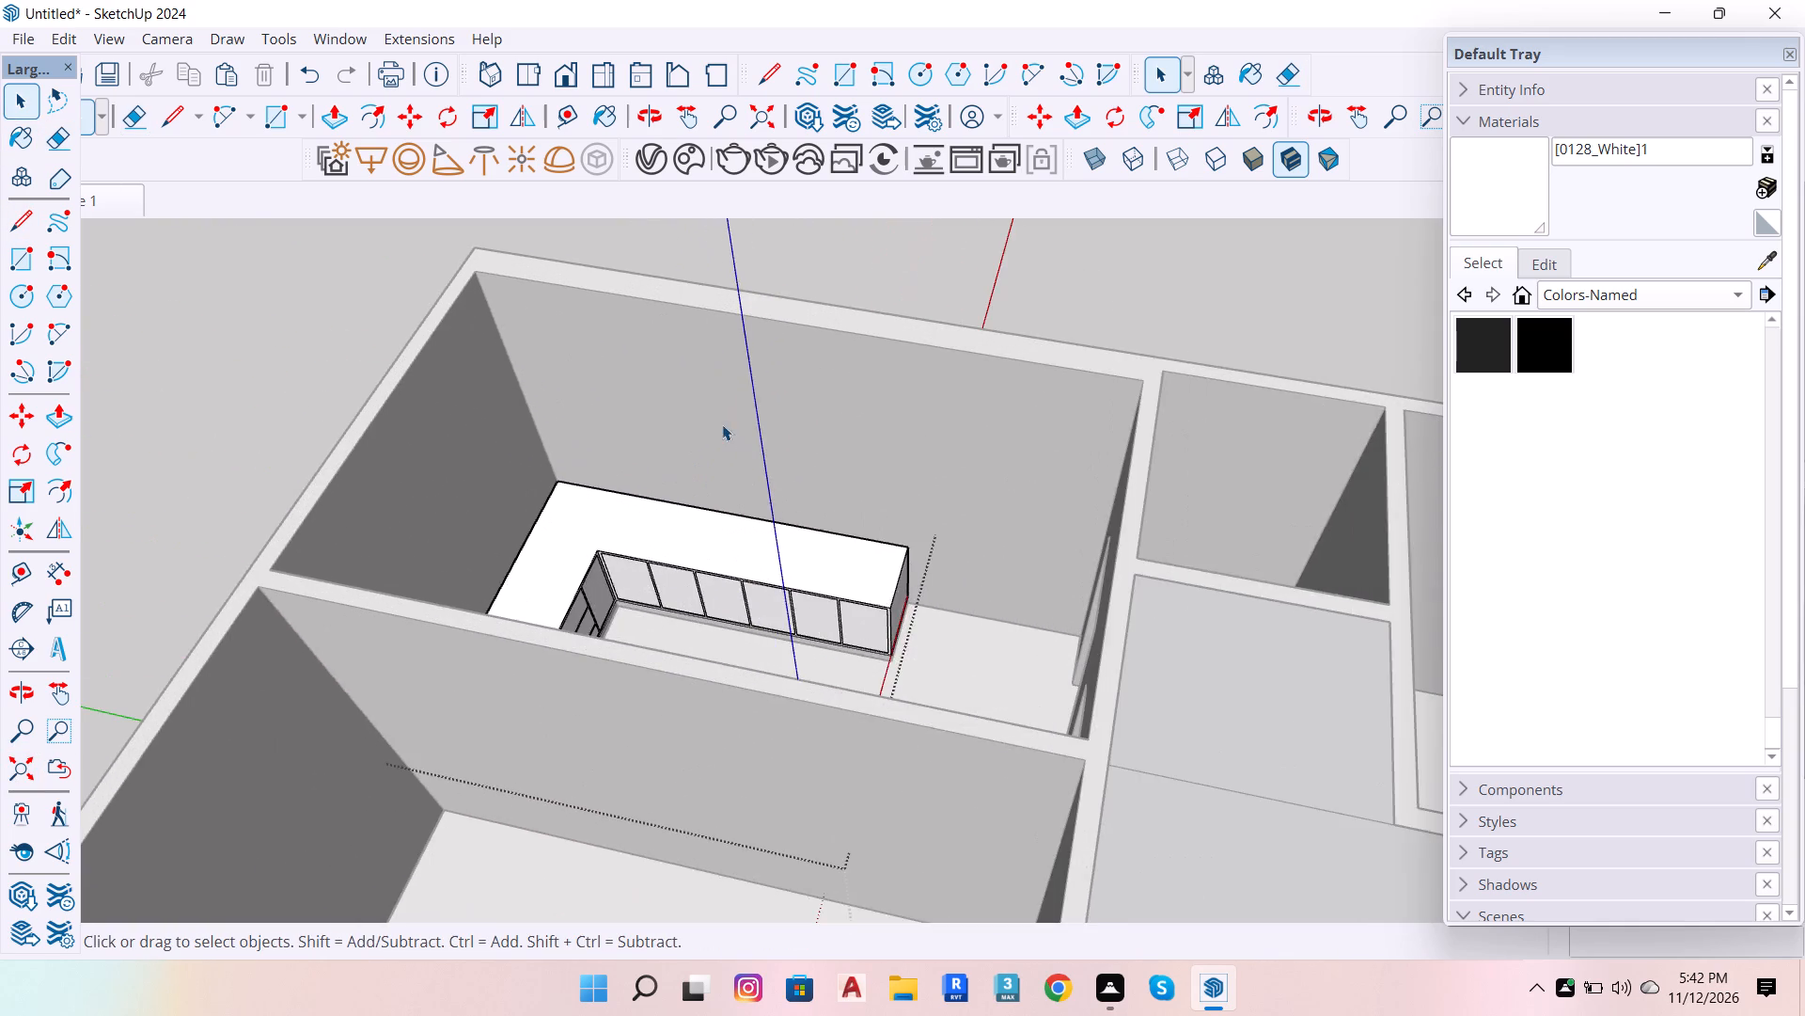
pyautogui.scroll(5, 670, 516)
pyautogui.scroll(11, 628, 653)
pyautogui.doubleClick(539, 532)
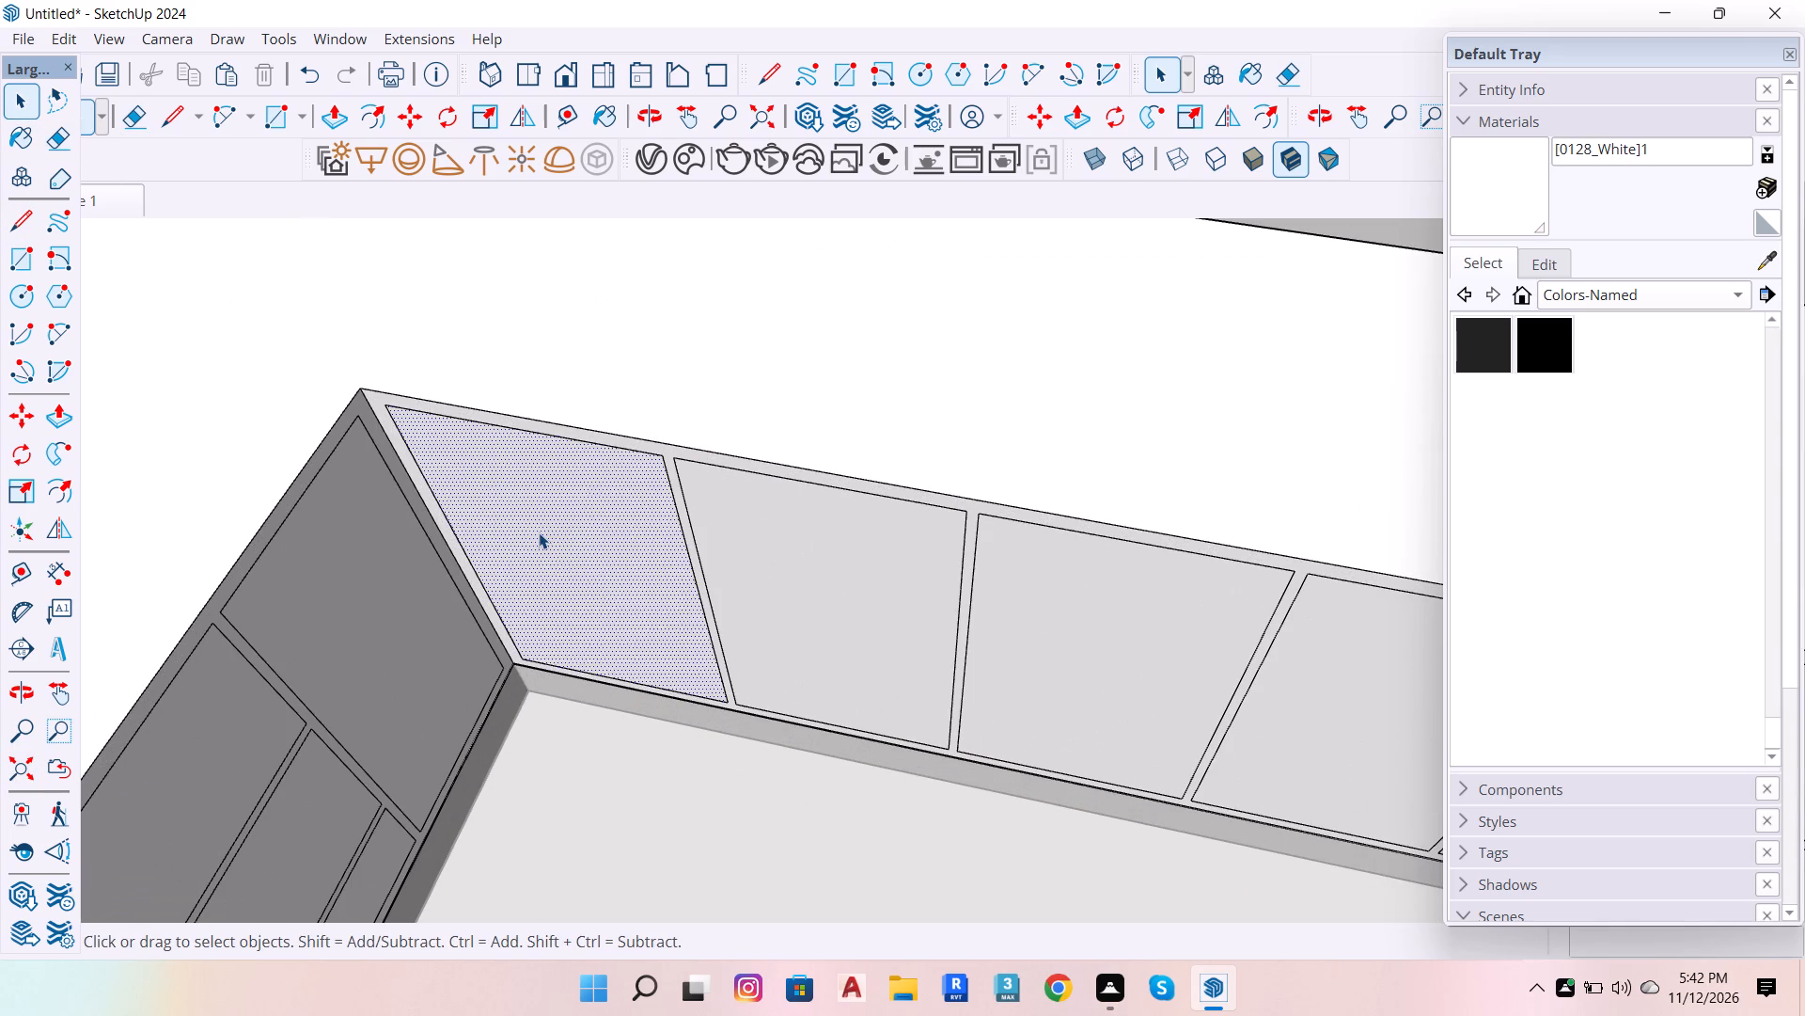
pyautogui.rightClick(539, 532)
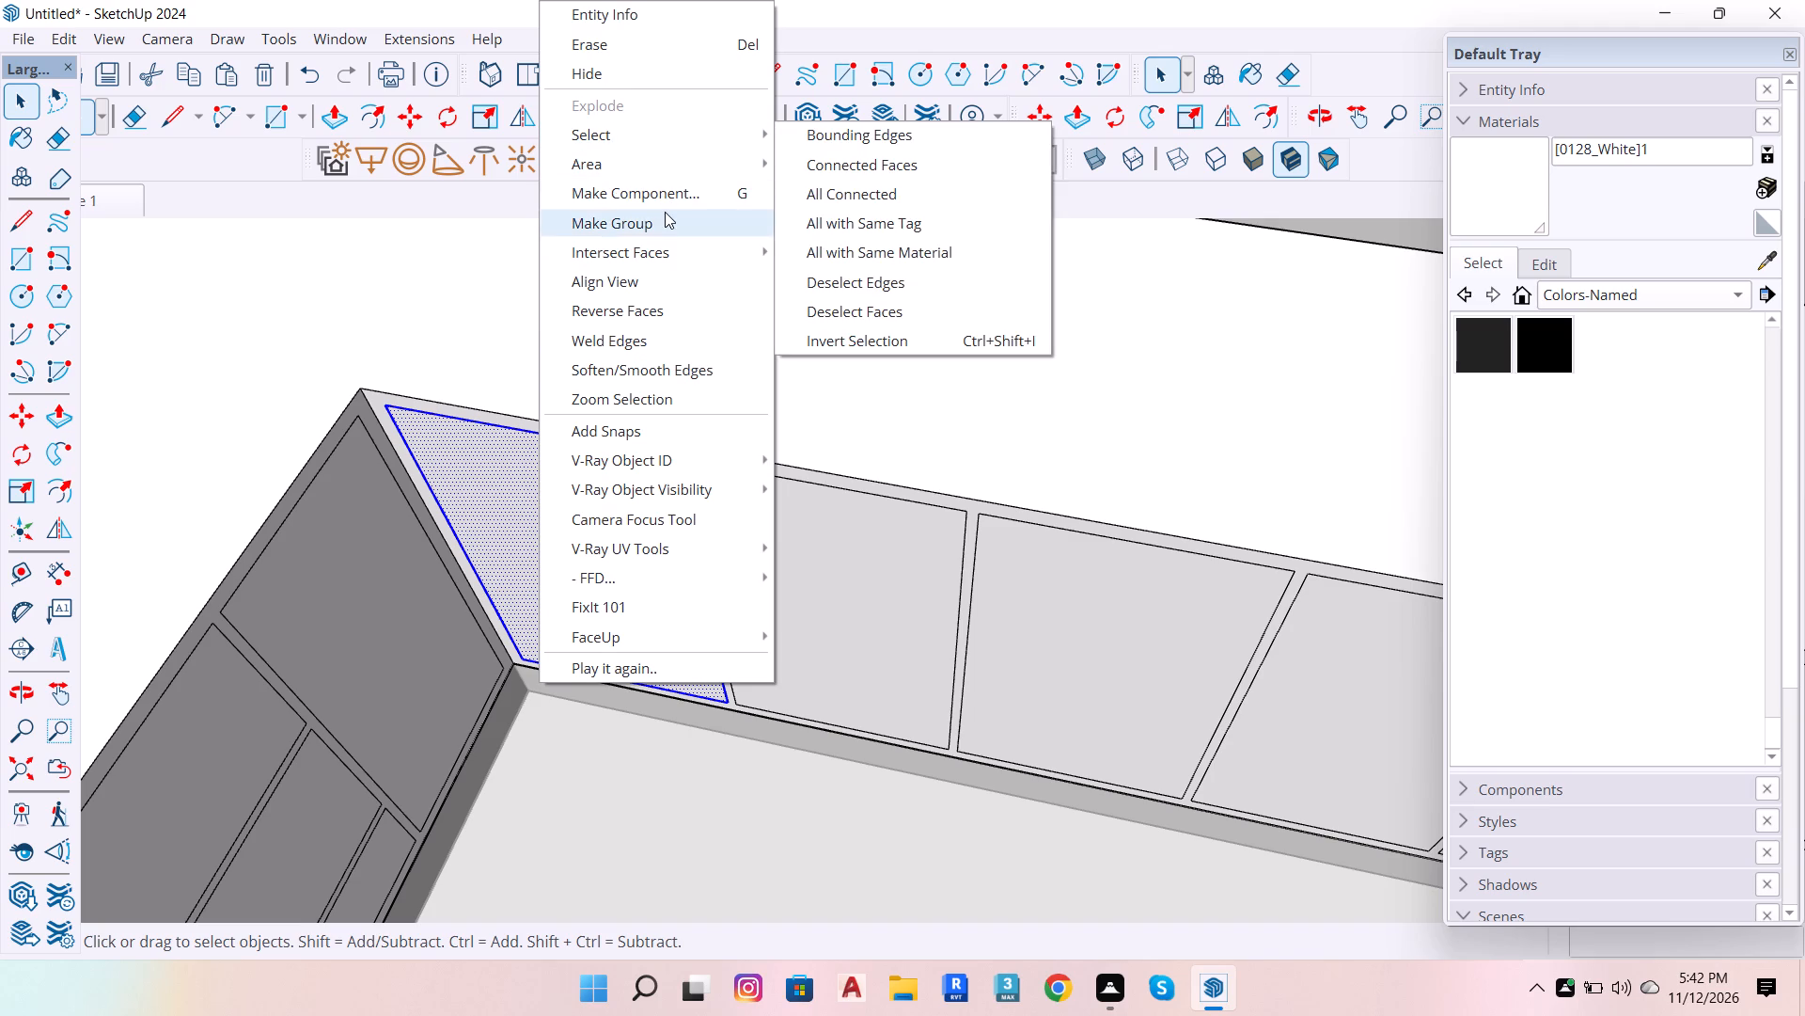
pyautogui.click(665, 212)
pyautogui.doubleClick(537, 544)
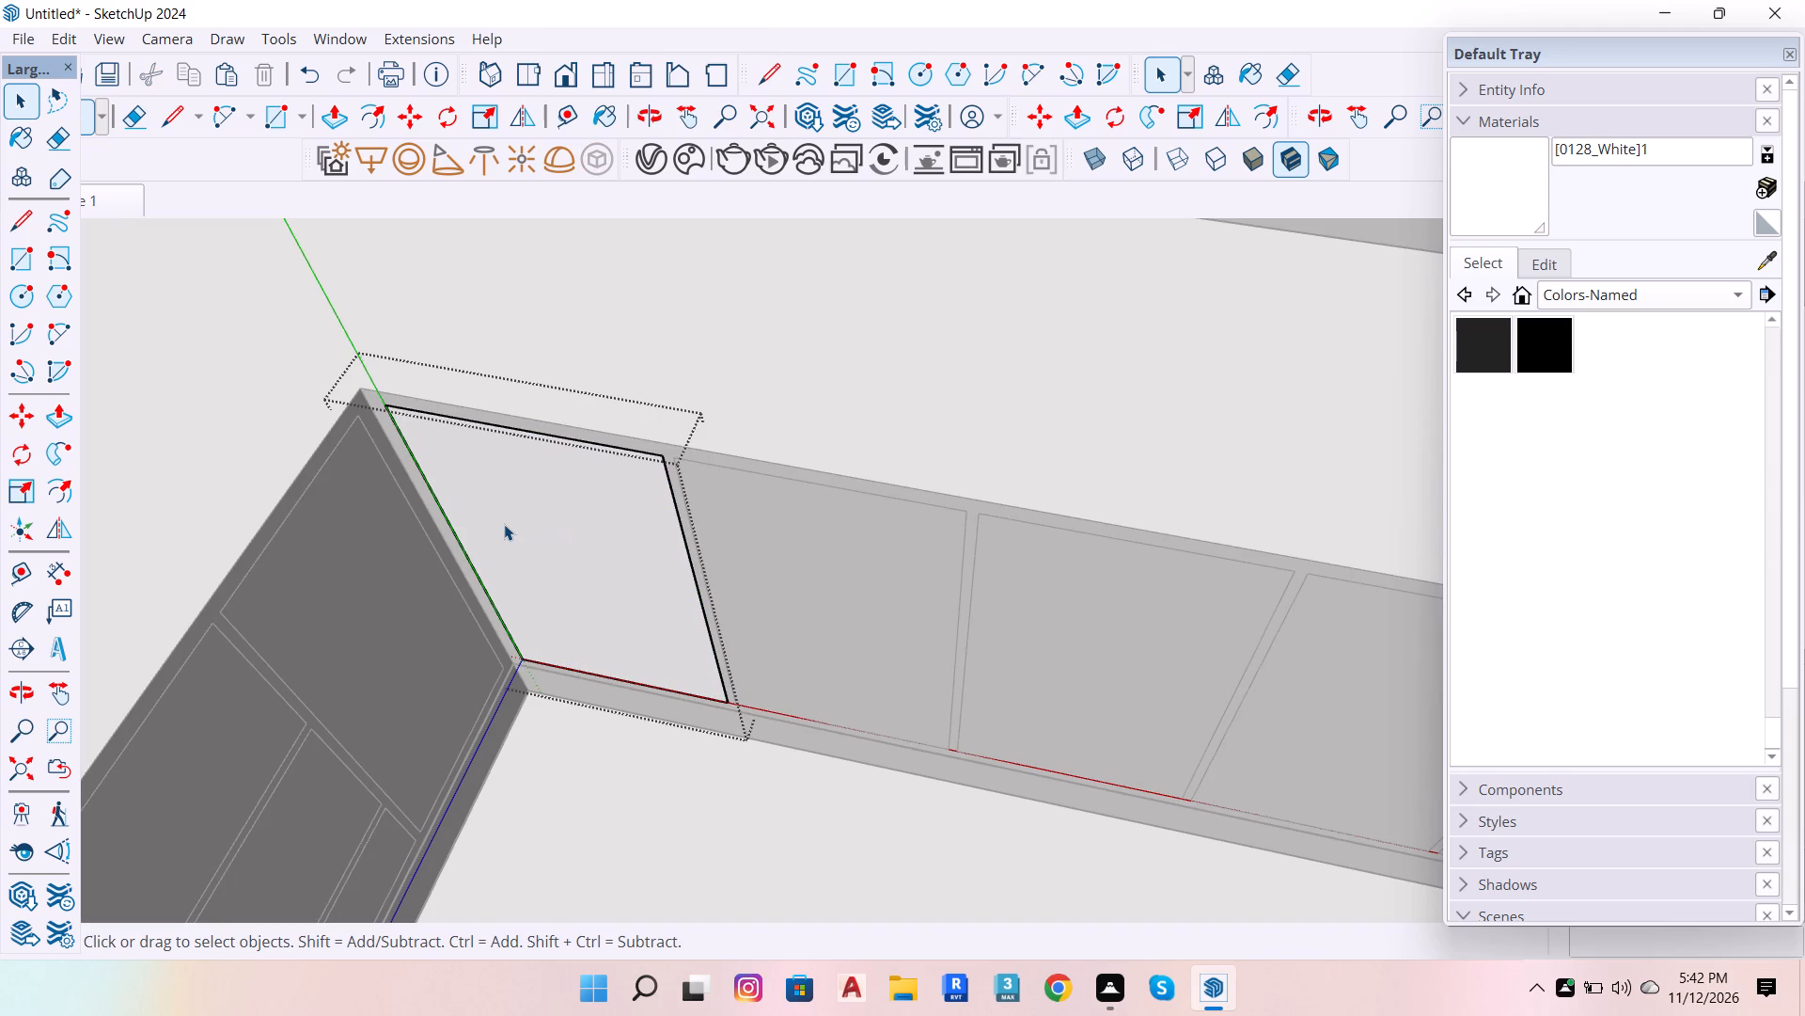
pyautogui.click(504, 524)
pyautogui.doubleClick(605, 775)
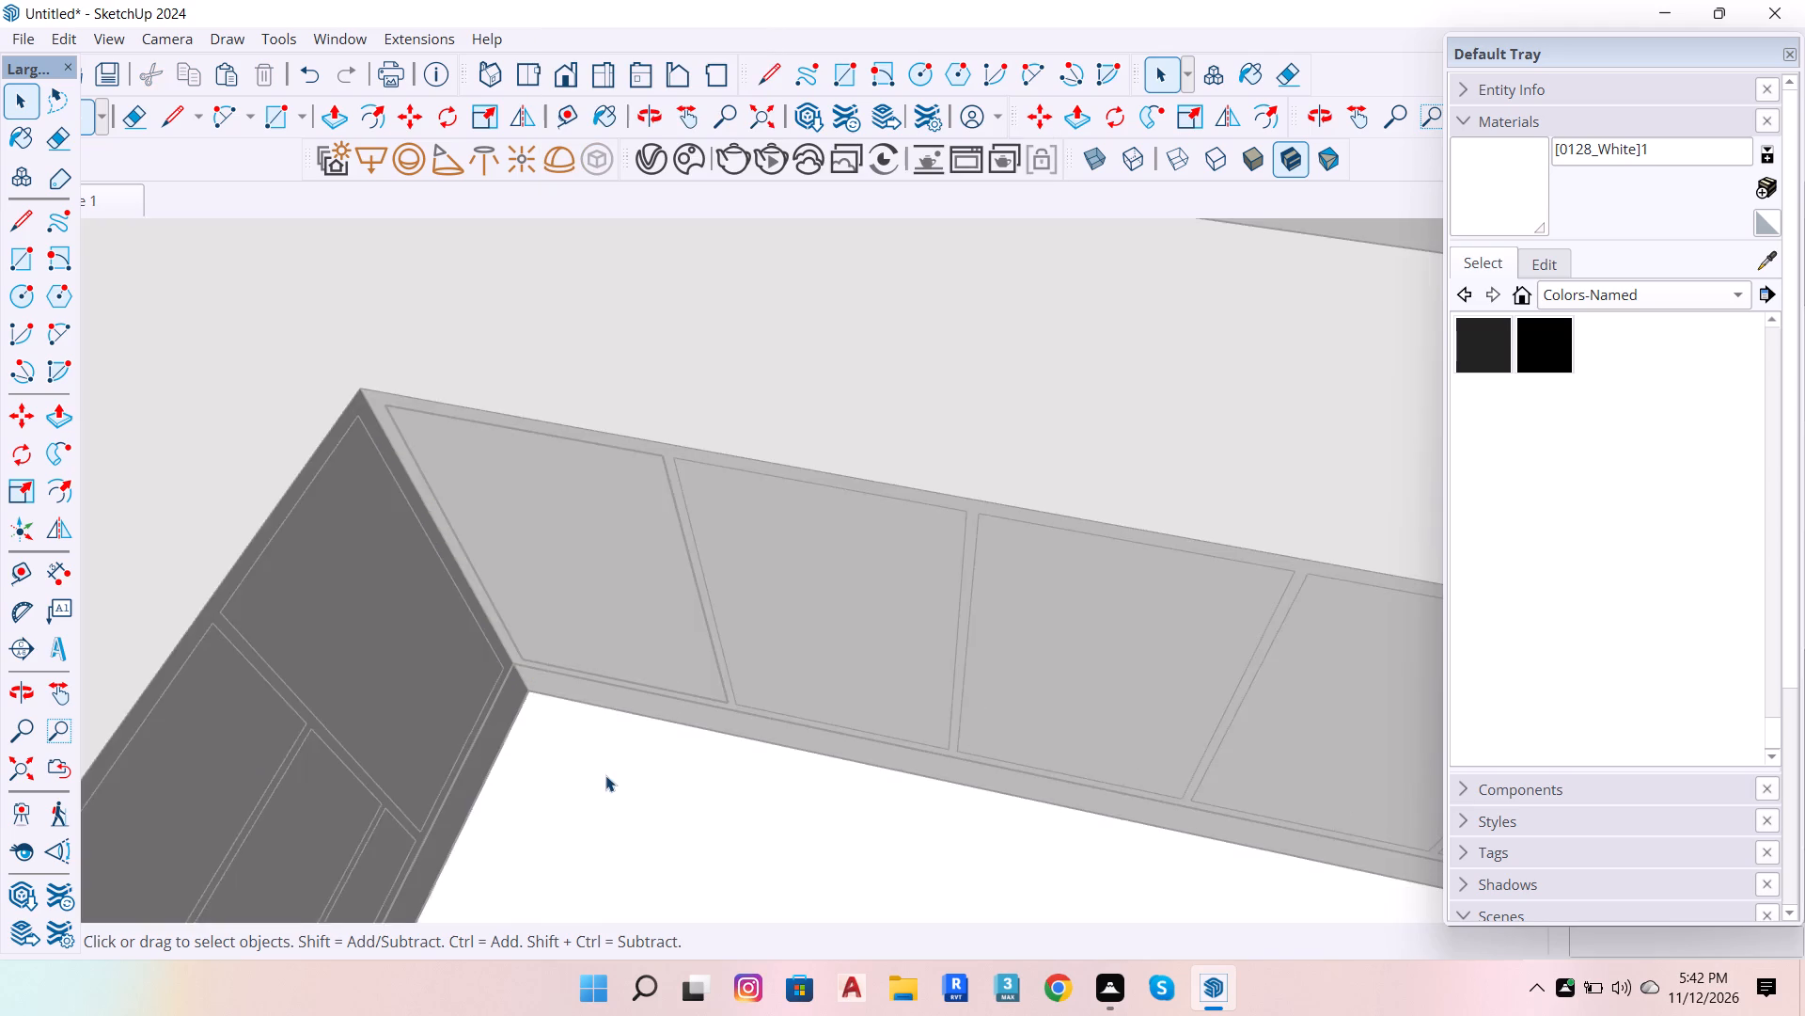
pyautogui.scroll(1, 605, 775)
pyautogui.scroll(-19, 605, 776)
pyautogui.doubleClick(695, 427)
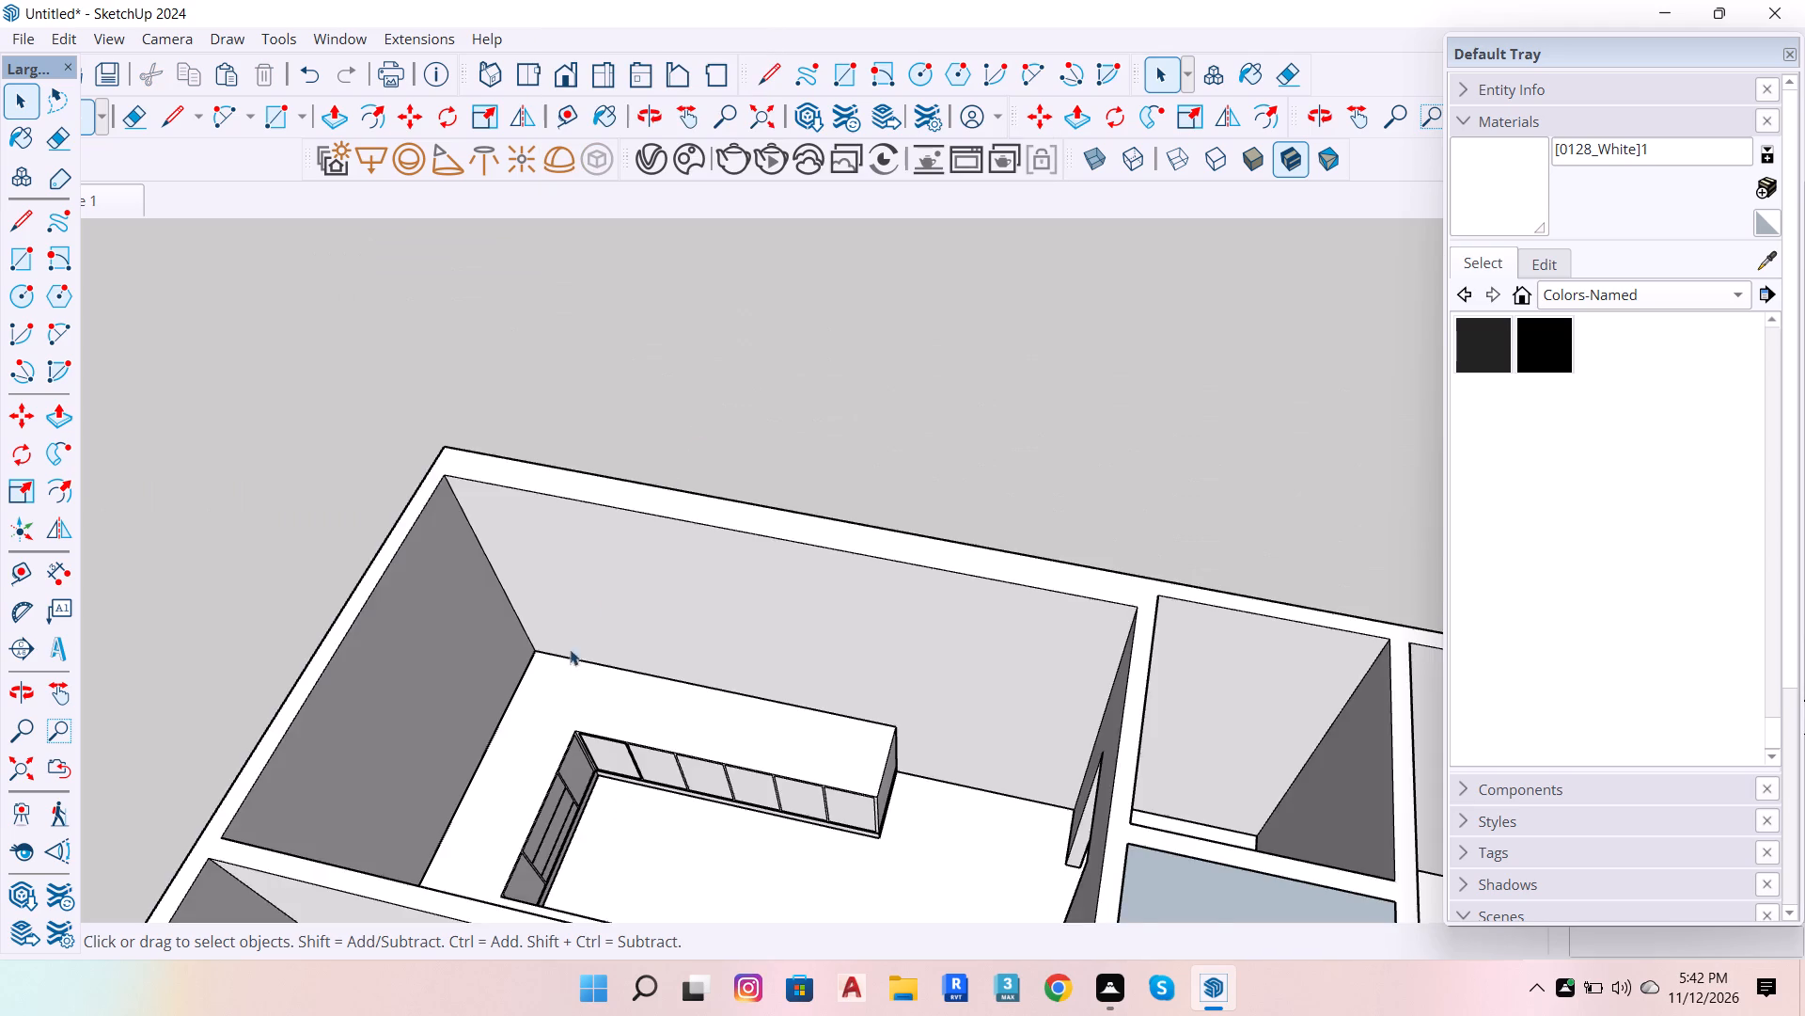
# Make a component from the panel group nearest the inner corner on the six-panel run, keeping the default settings.
pyautogui.scroll(20, 550, 719)
pyautogui.scroll(1, 550, 719)
pyautogui.click(644, 638)
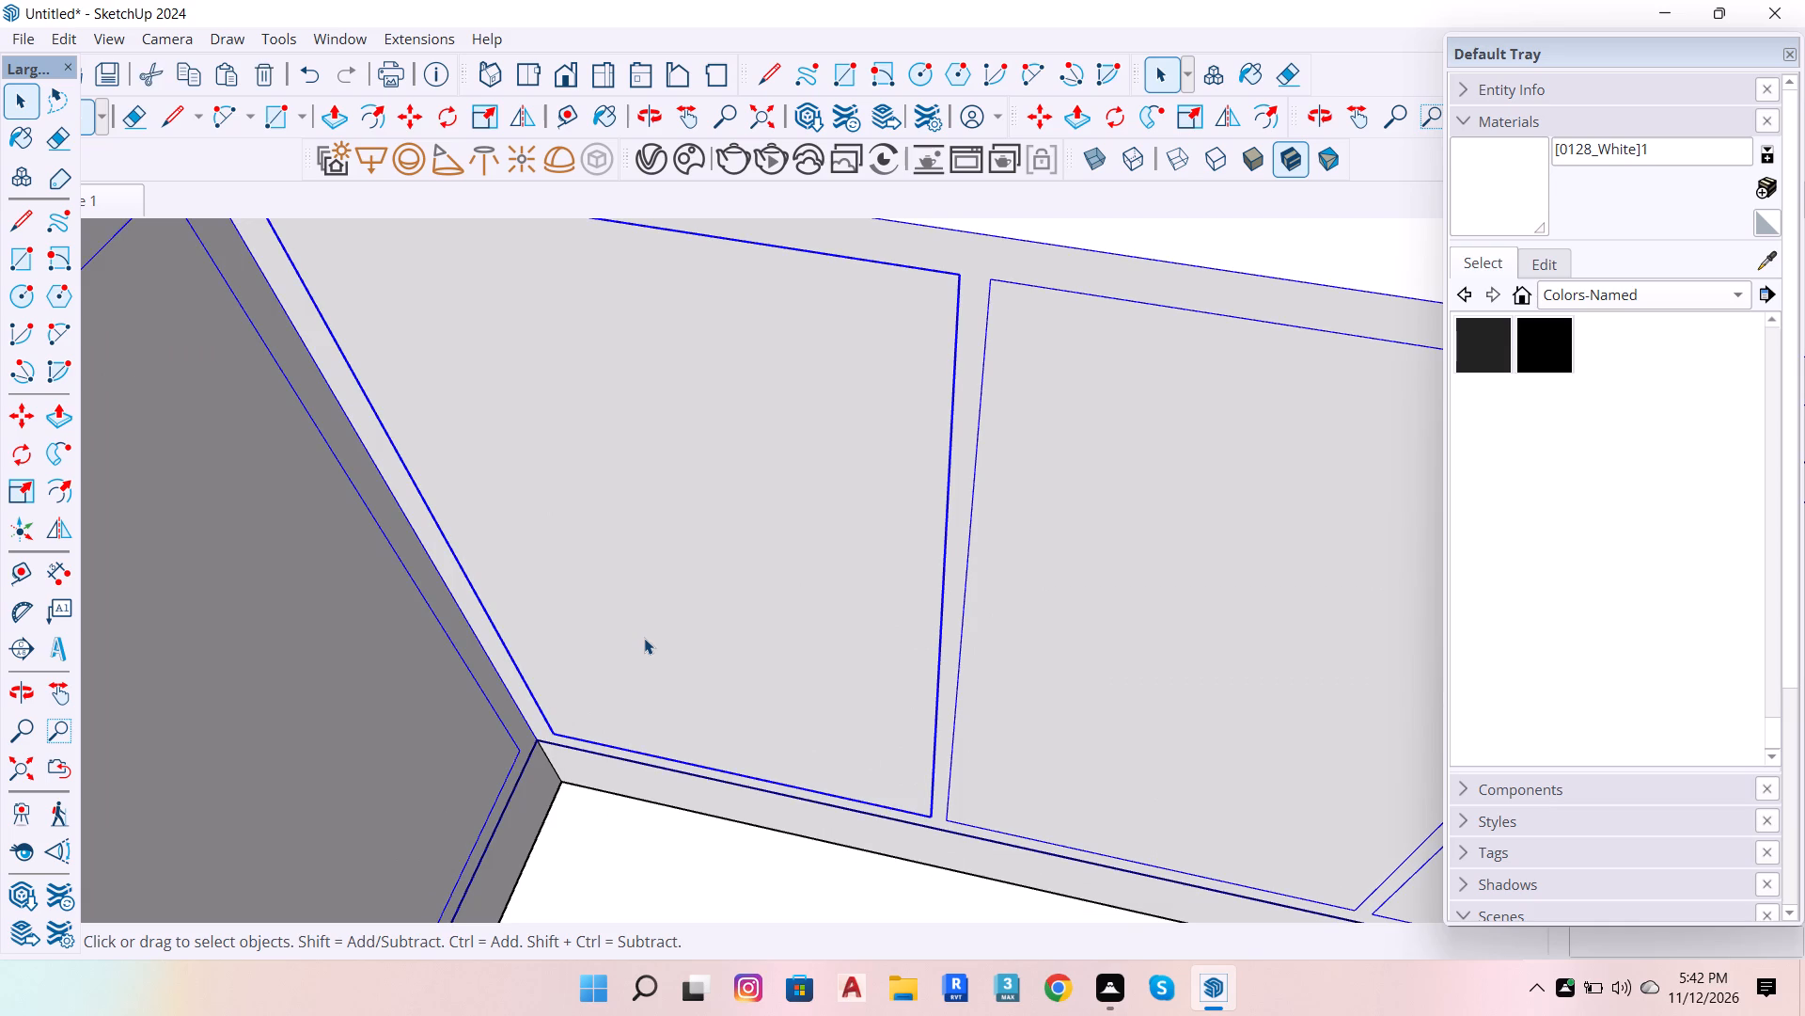
pyautogui.doubleClick(644, 638)
pyautogui.click(644, 638)
pyautogui.rightClick(644, 638)
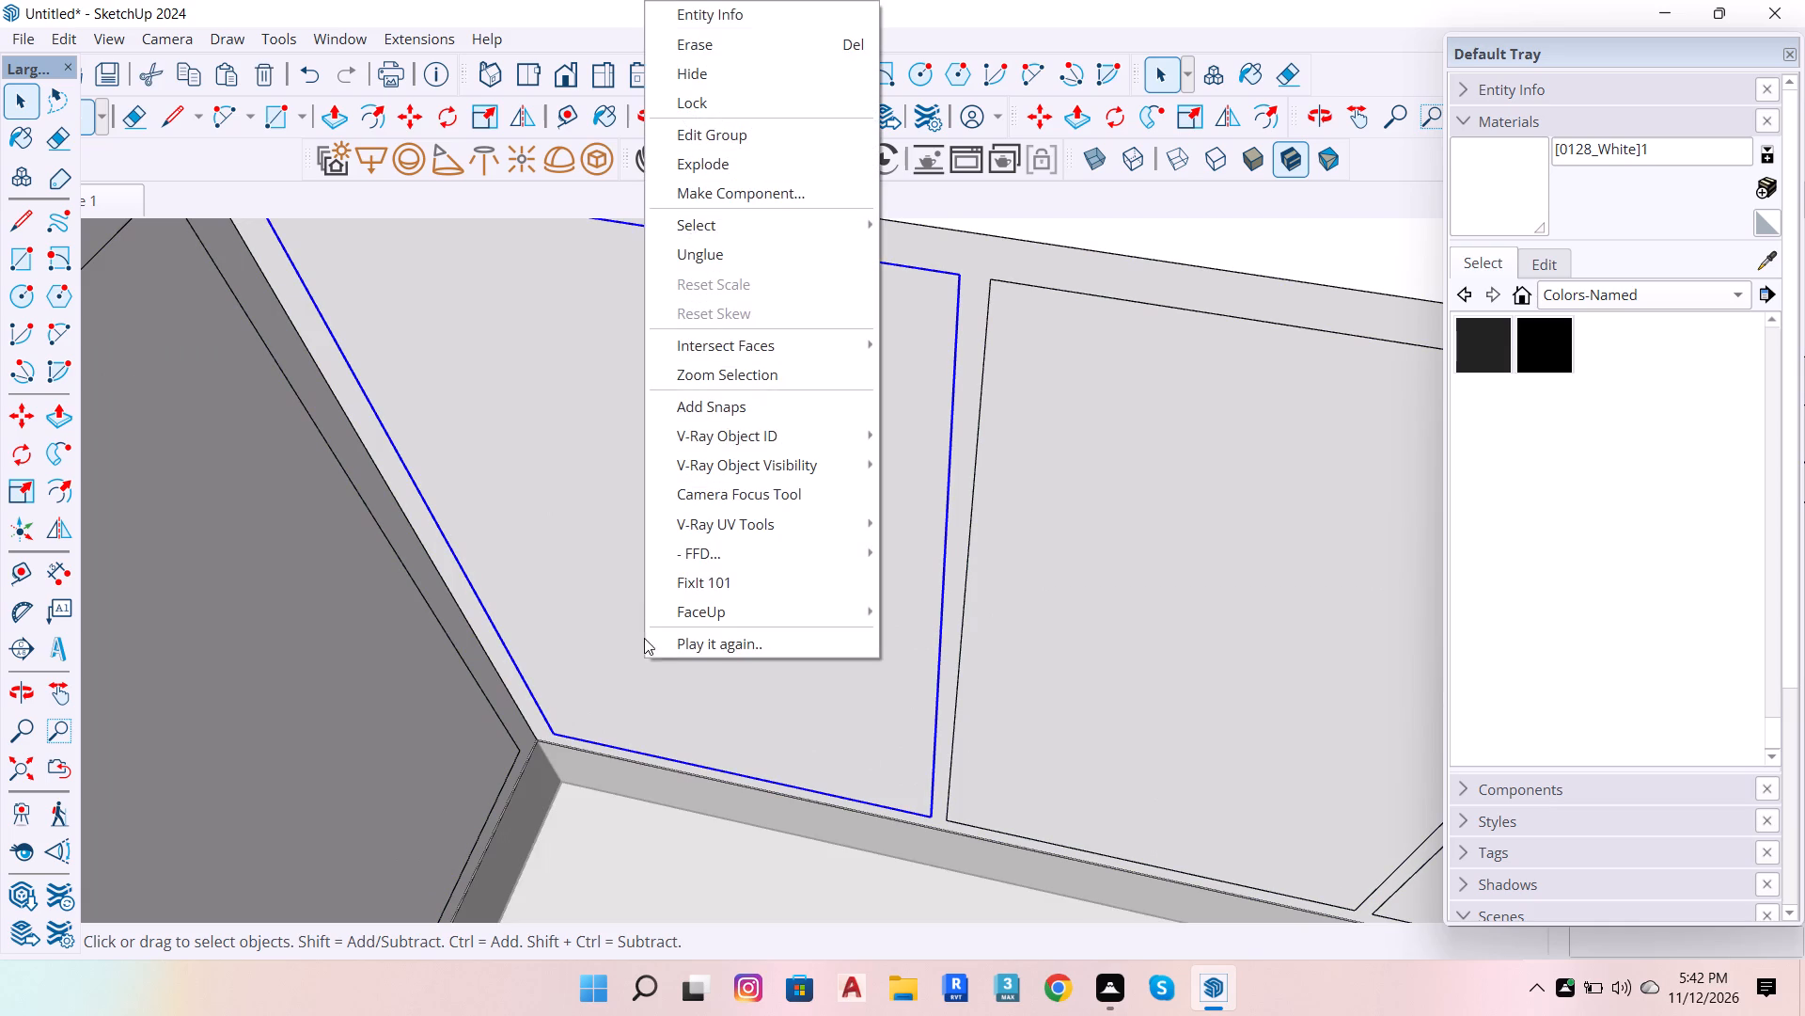
pyautogui.click(717, 189)
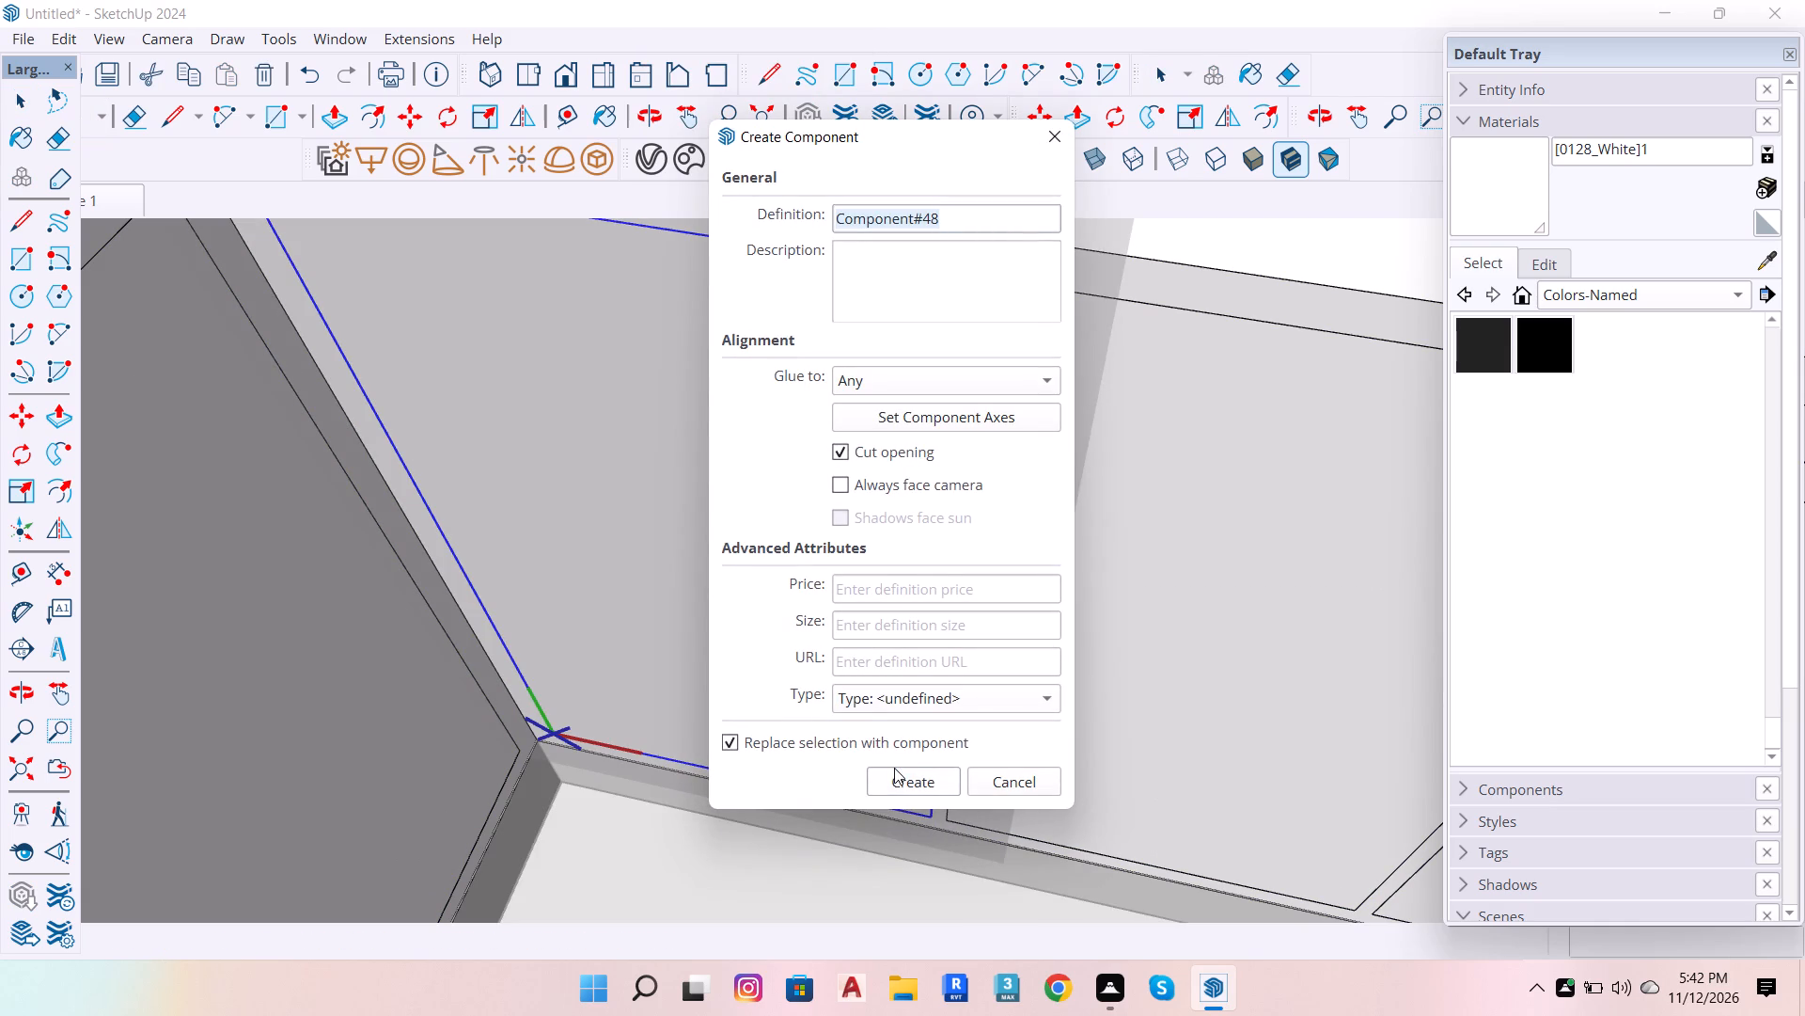
pyautogui.click(900, 789)
pyautogui.scroll(-7, 892, 839)
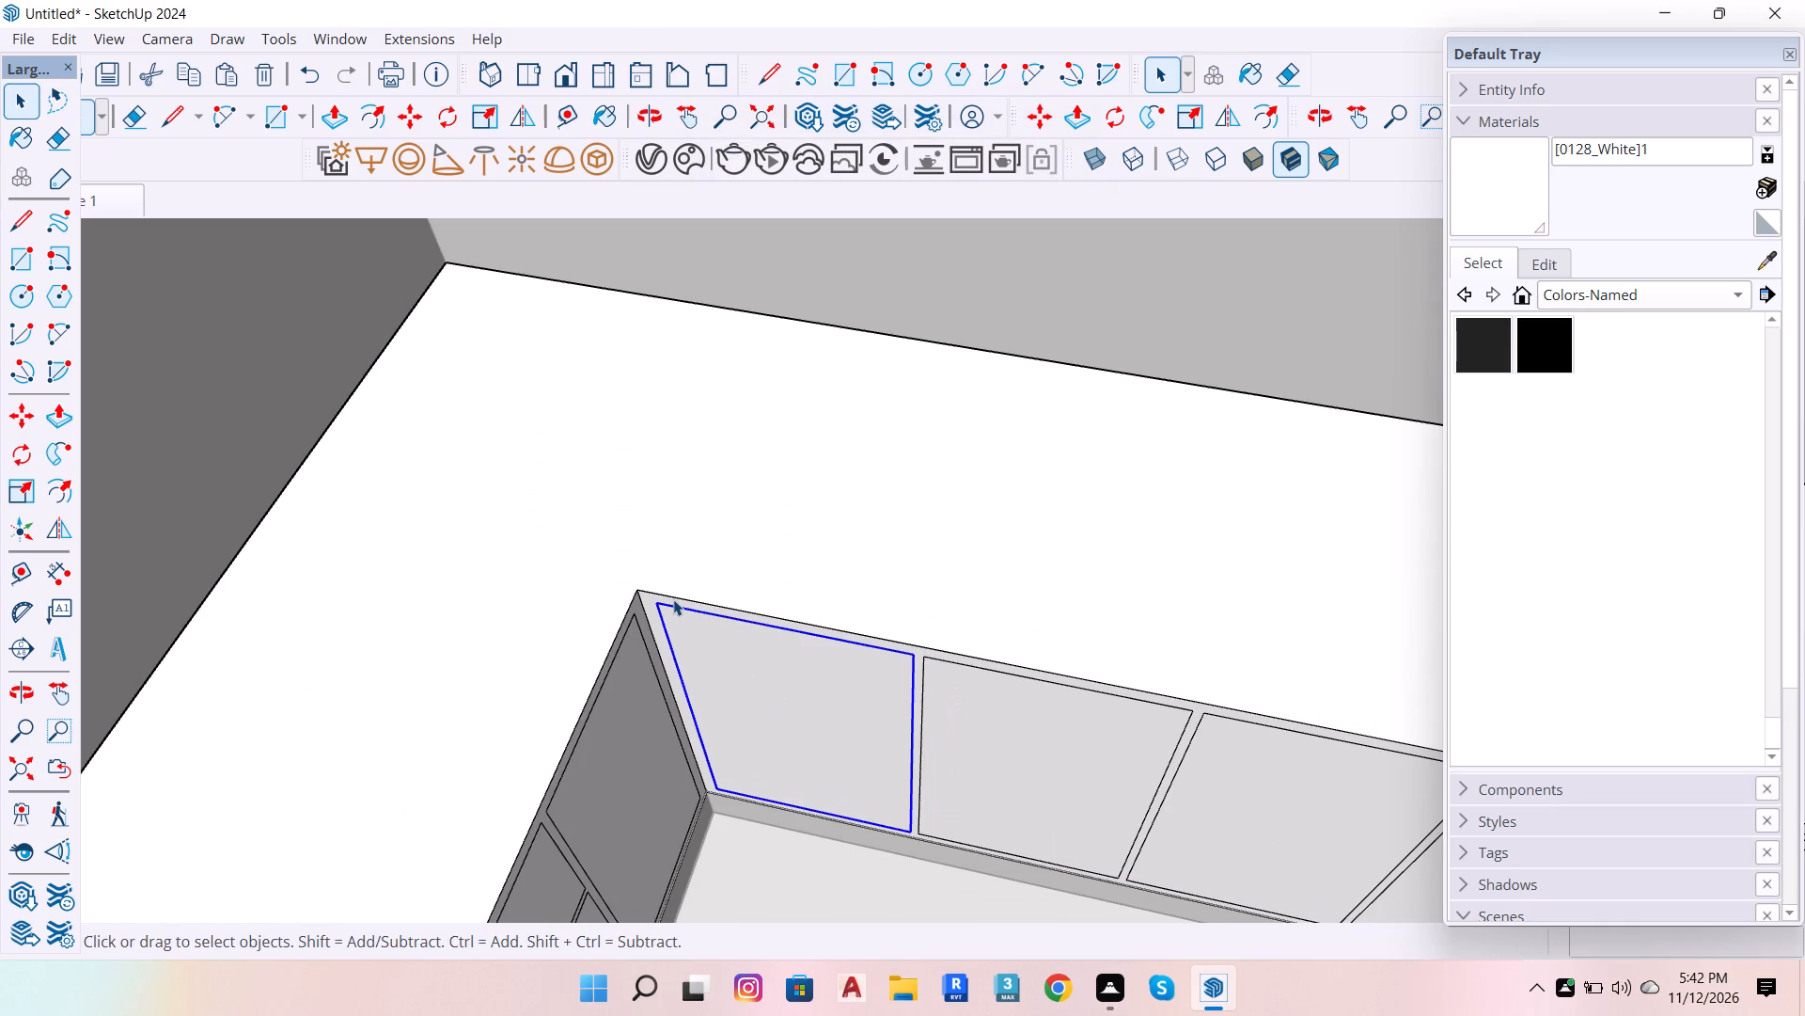
# Inside the corner panel component, extrude the panel face outward 0.8 inch with Push/Pull.
pyautogui.click(673, 599)
pyautogui.doubleClick(698, 656)
pyautogui.click(698, 656)
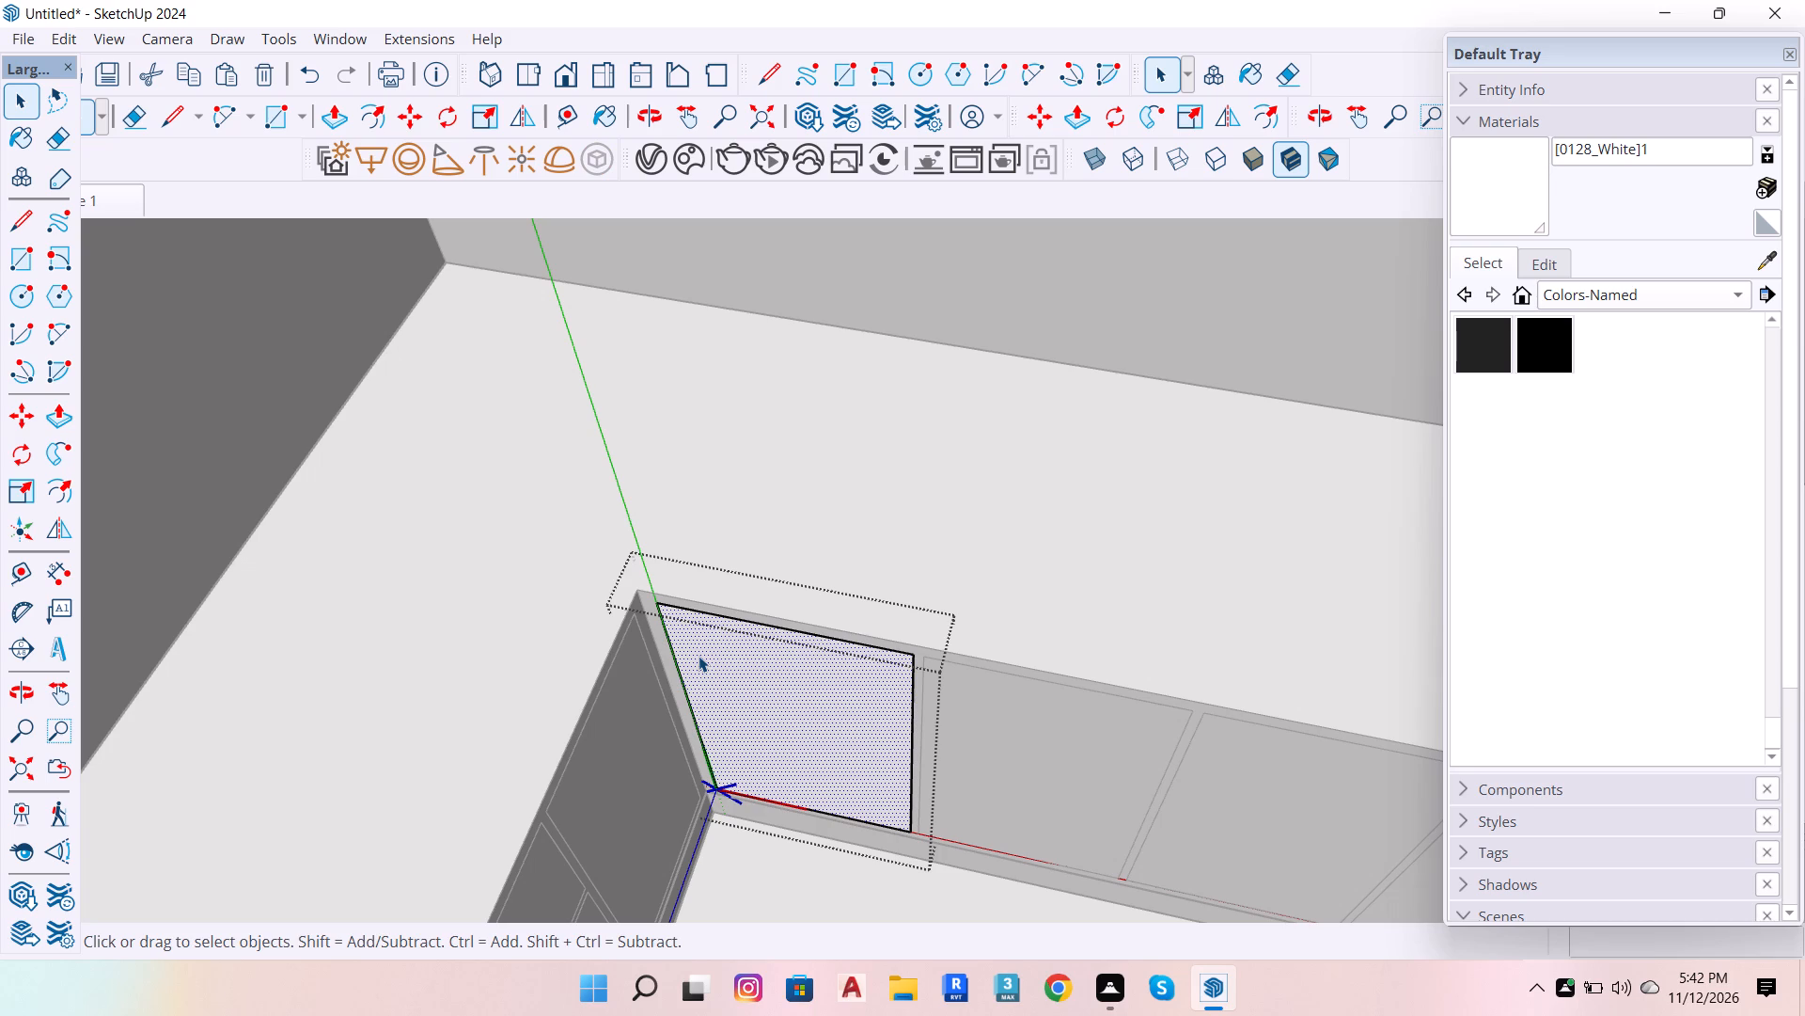
pyautogui.press('p')
pyautogui.click(698, 656)
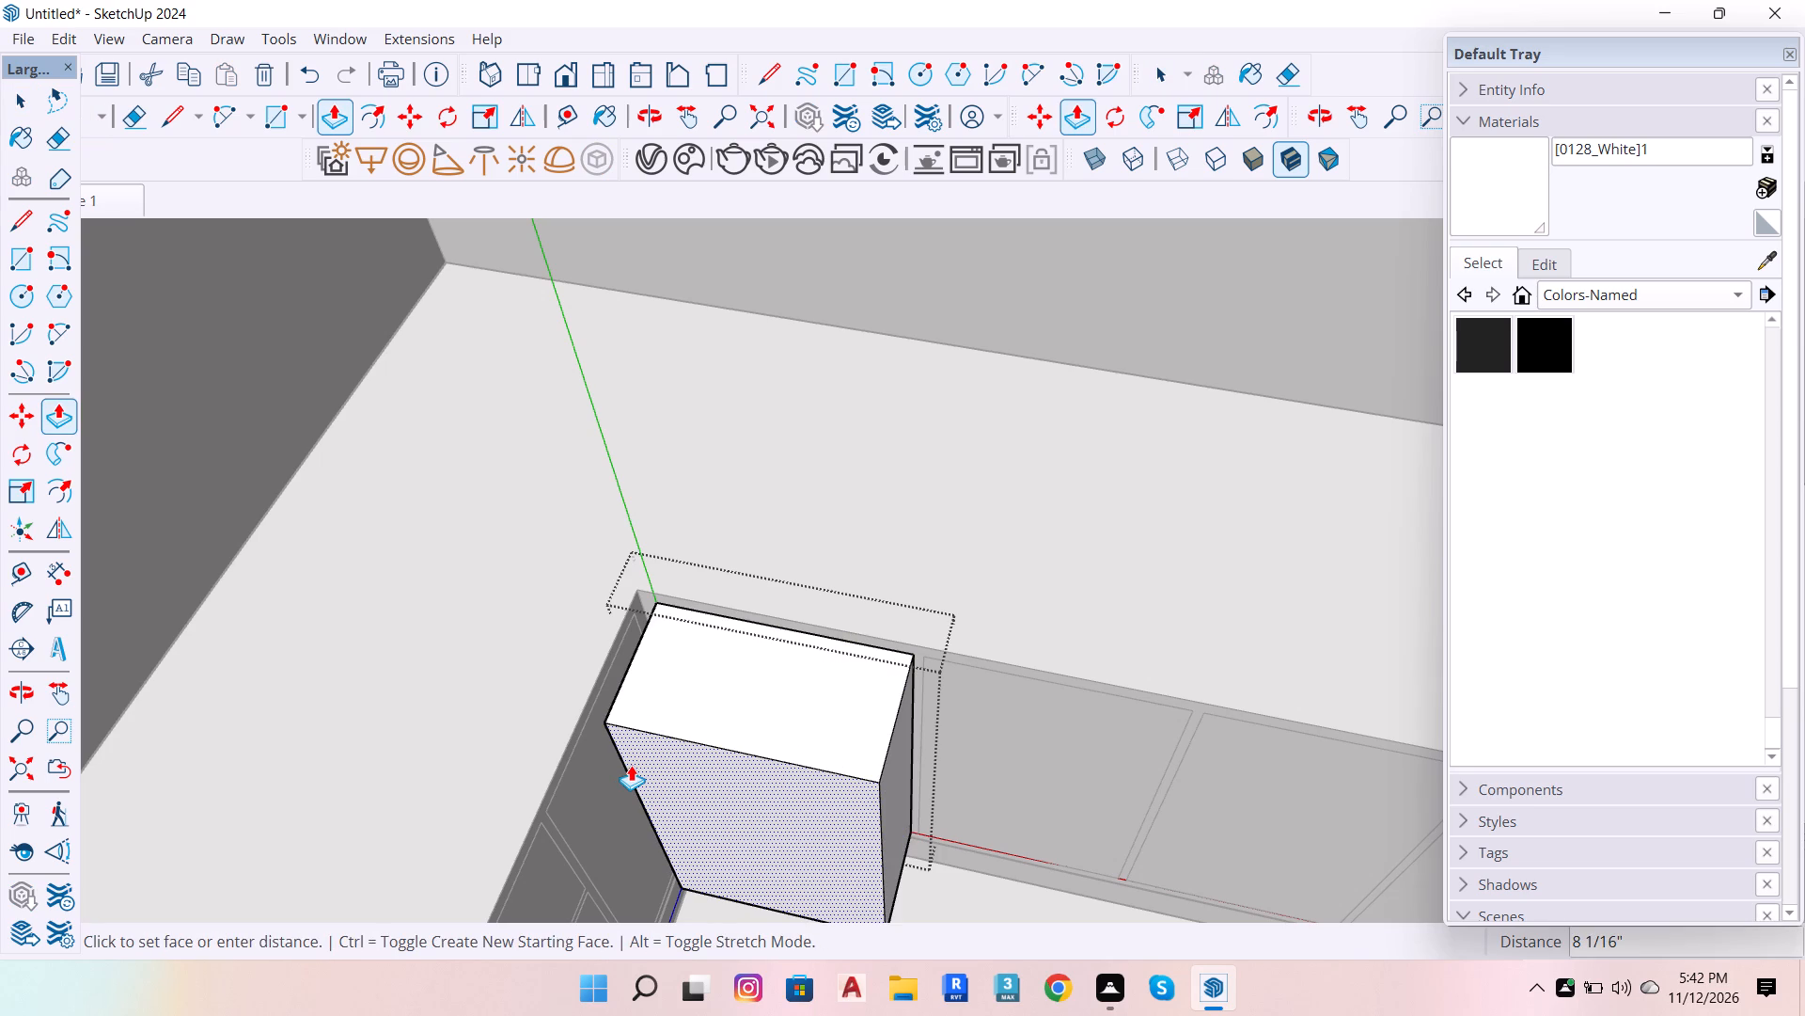
pyautogui.write('.8')
pyautogui.press('Return')
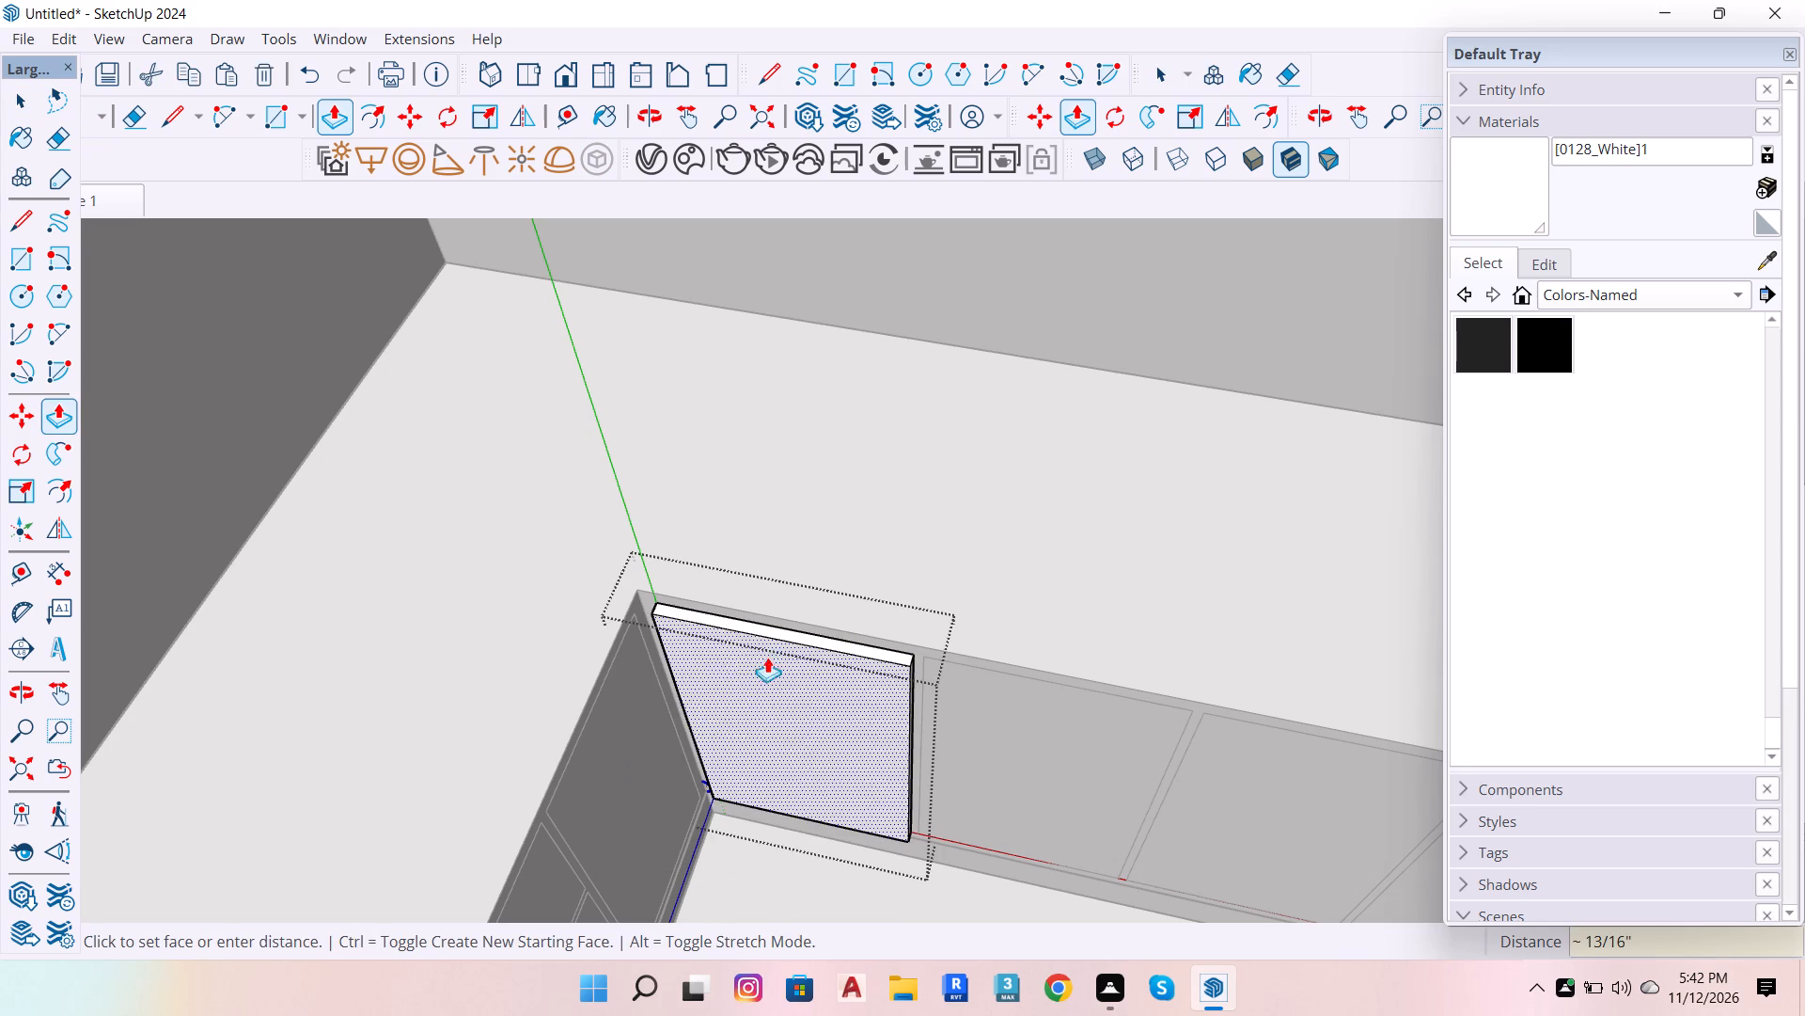
pyautogui.press('space')
pyautogui.scroll(-18, 842, 650)
pyautogui.click(206, 462)
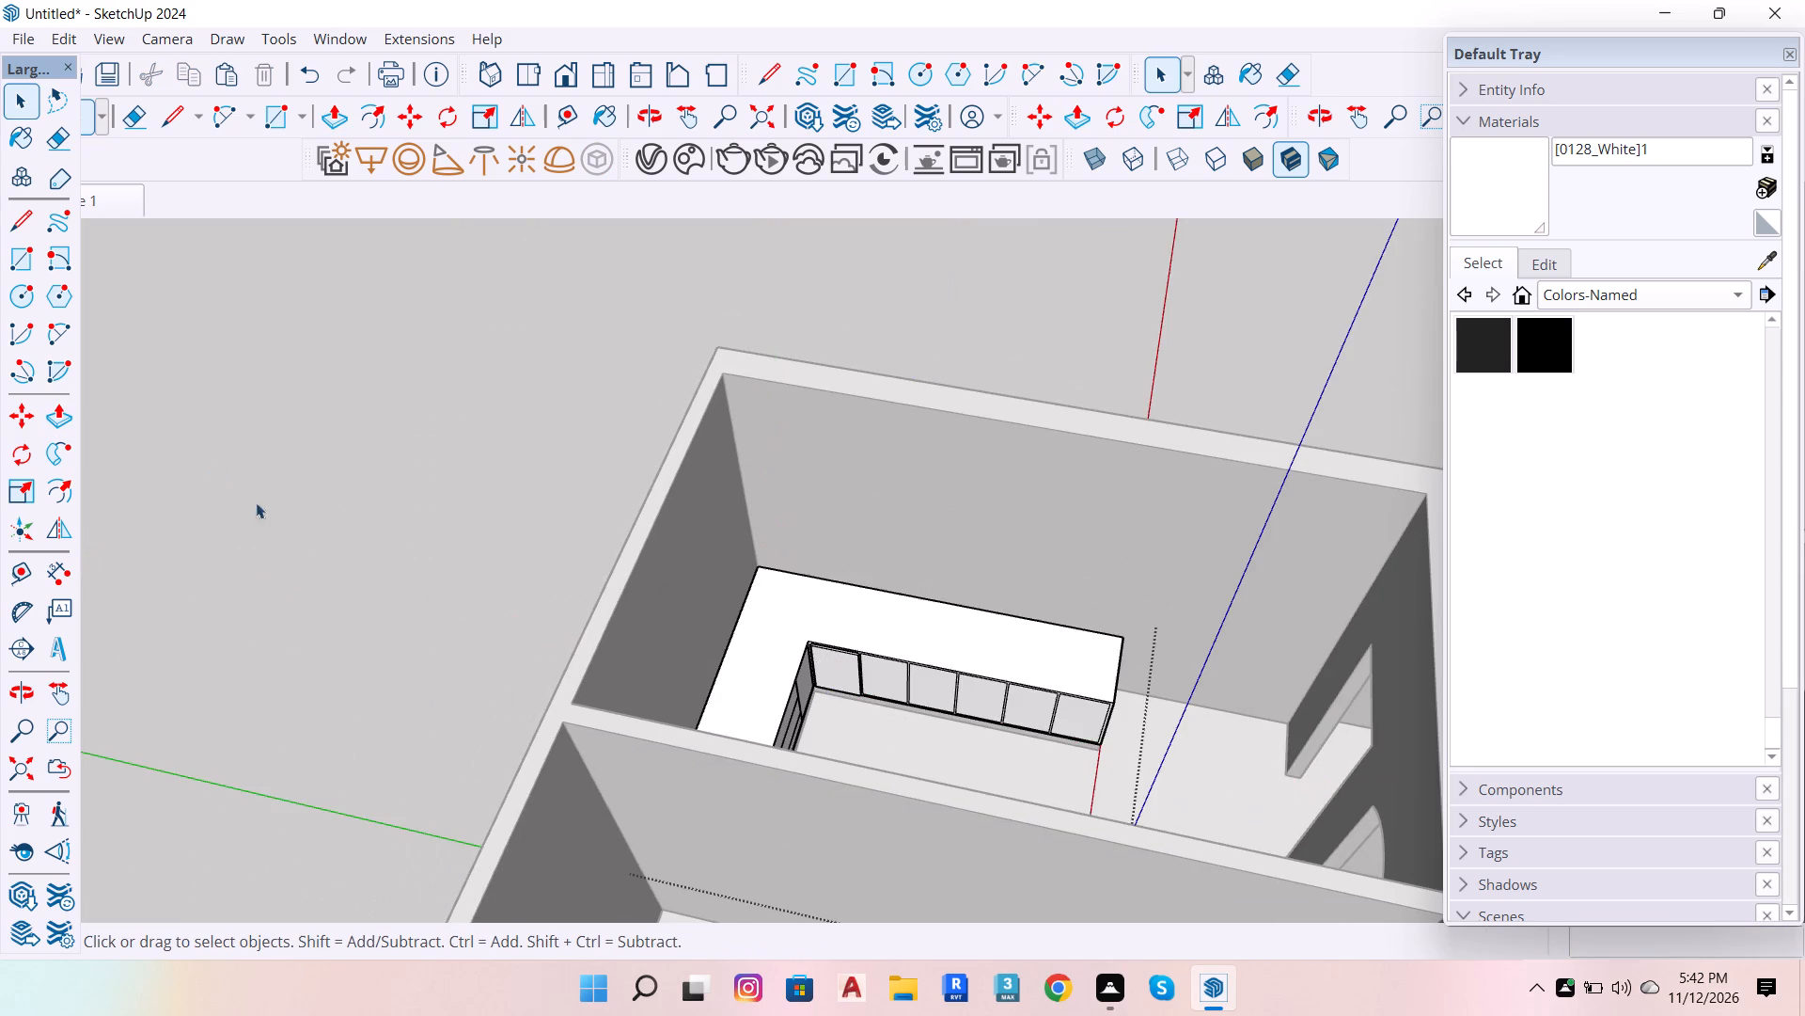
# Copy the raised corner door along the six-panel run onto the second panel, matching the panels' upper corners.
pyautogui.scroll(6, 804, 743)
pyautogui.scroll(7, 899, 616)
pyautogui.click(833, 533)
pyautogui.scroll(6, 795, 512)
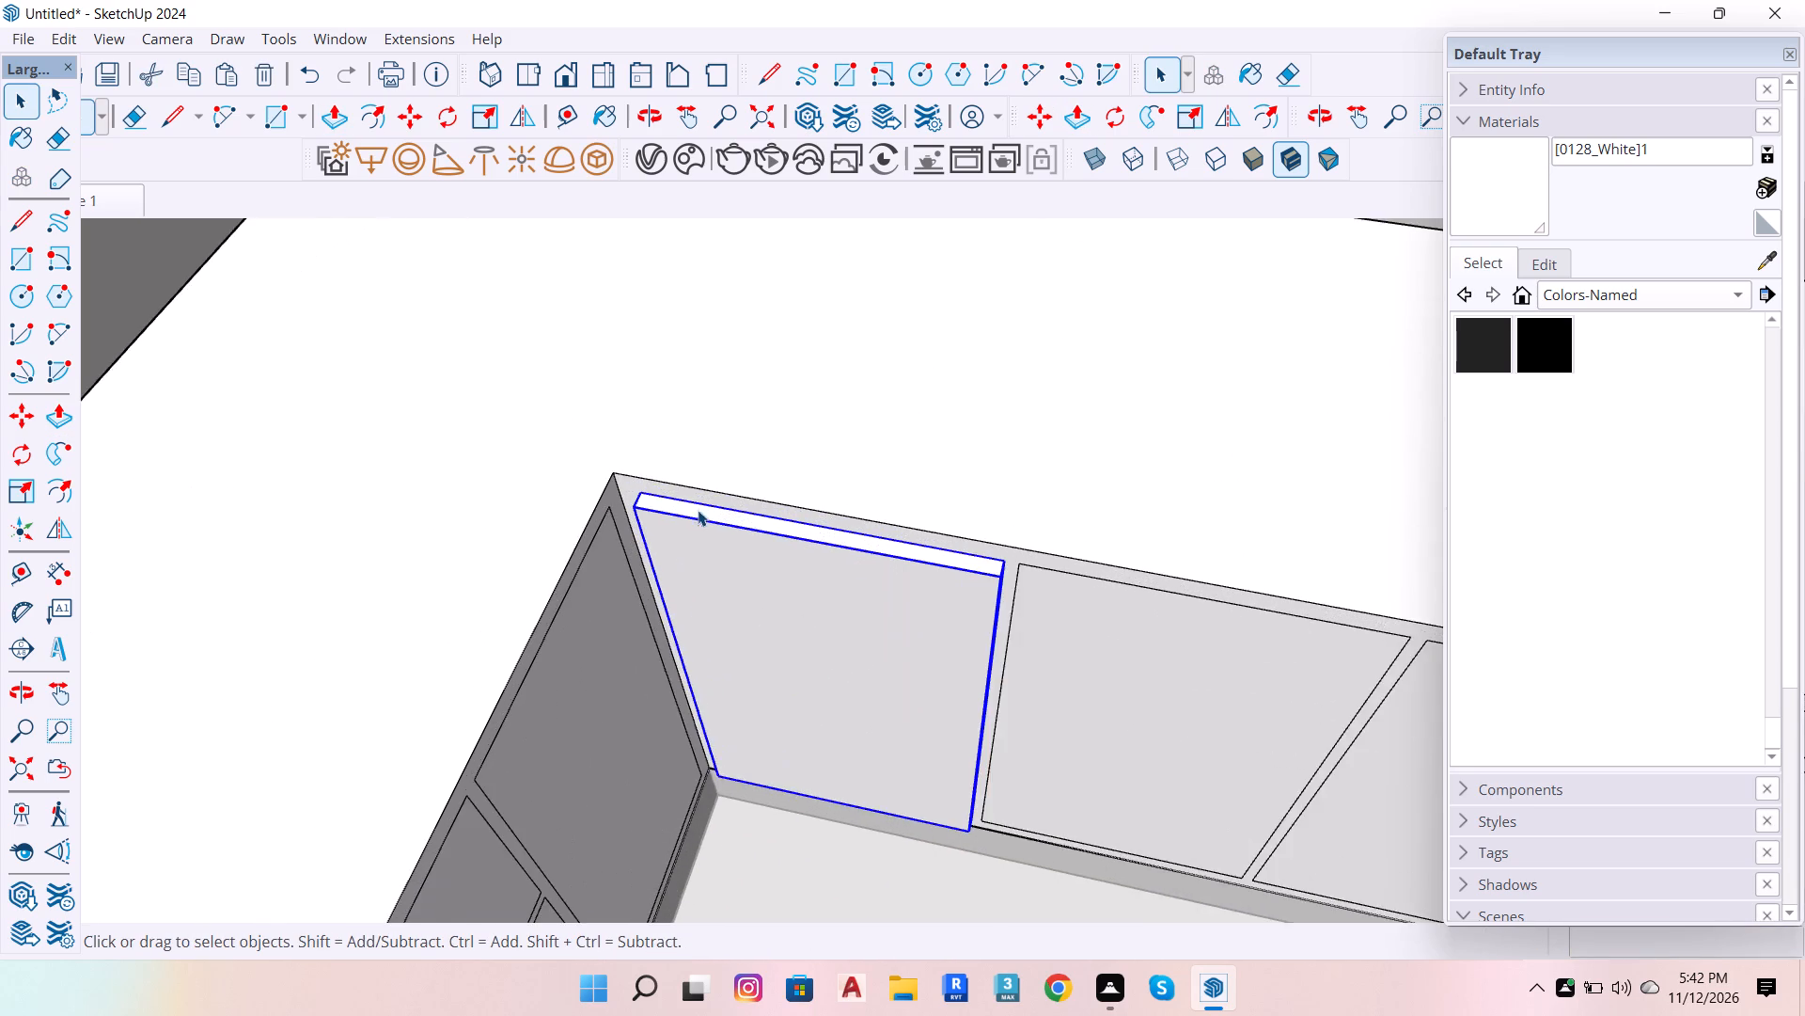
pyautogui.scroll(5, 571, 507)
pyautogui.press('m')
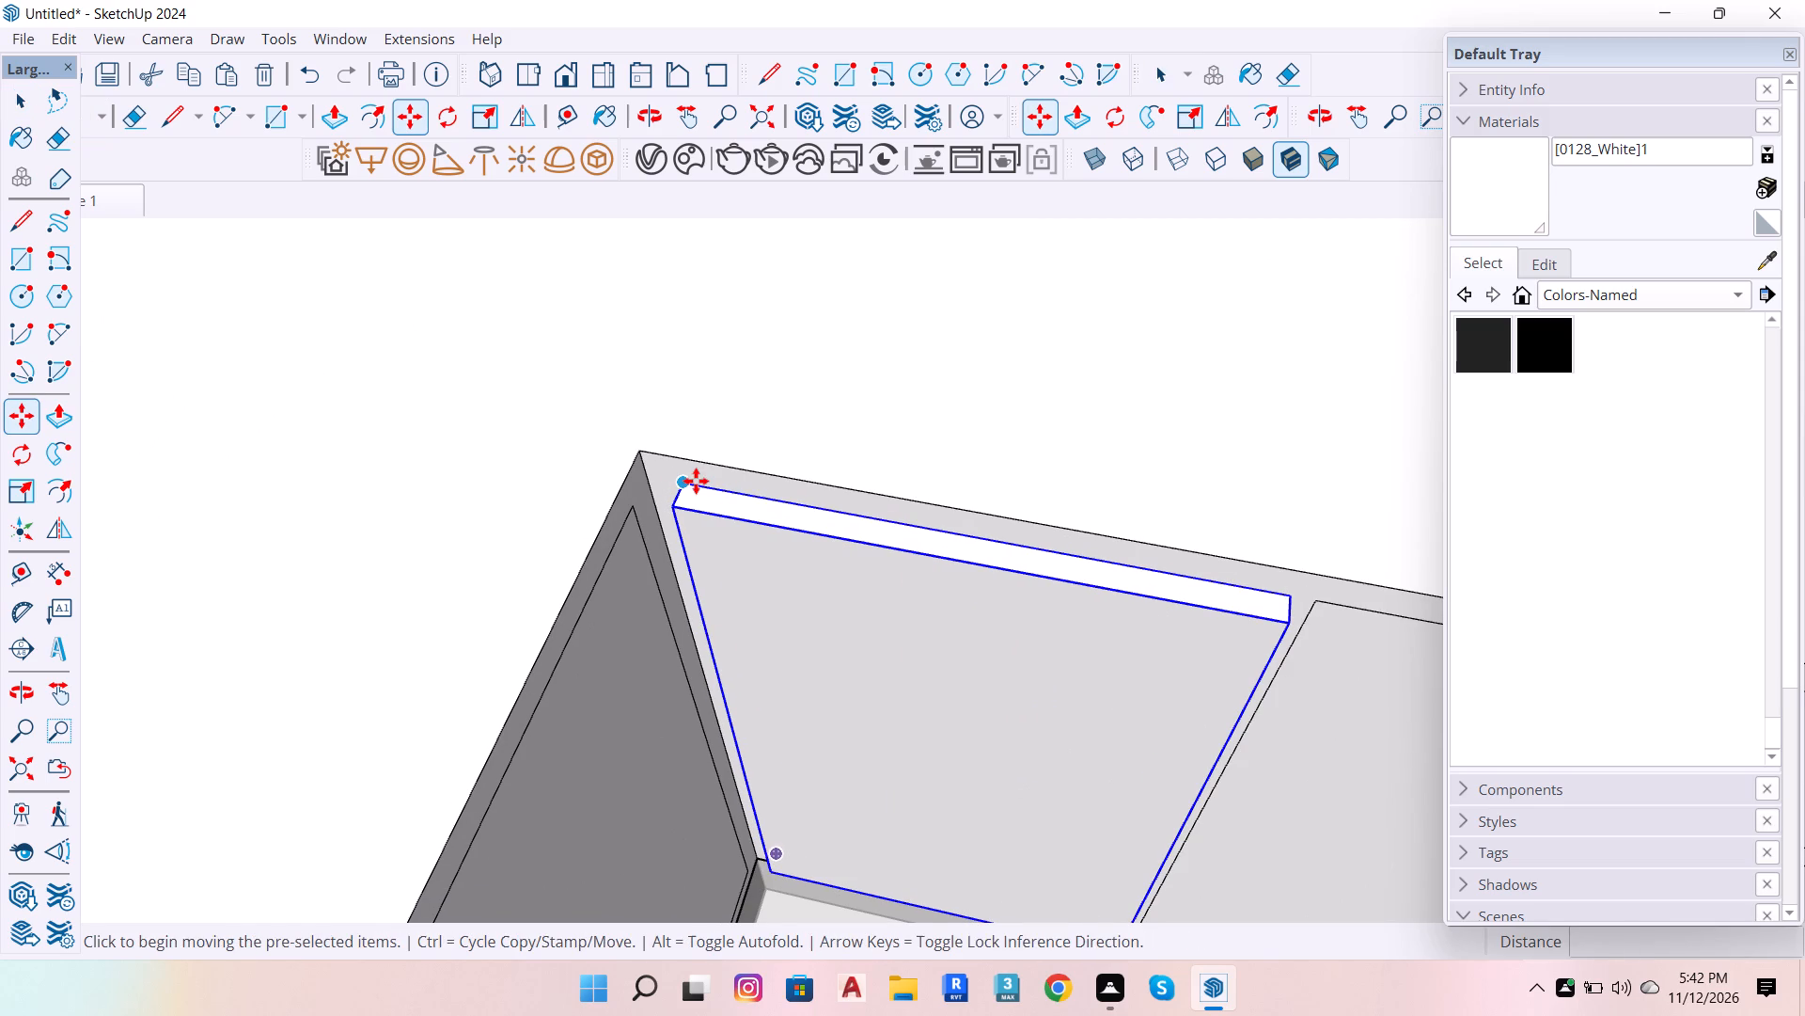
pyautogui.click(684, 477)
pyautogui.scroll(-3, 537, 508)
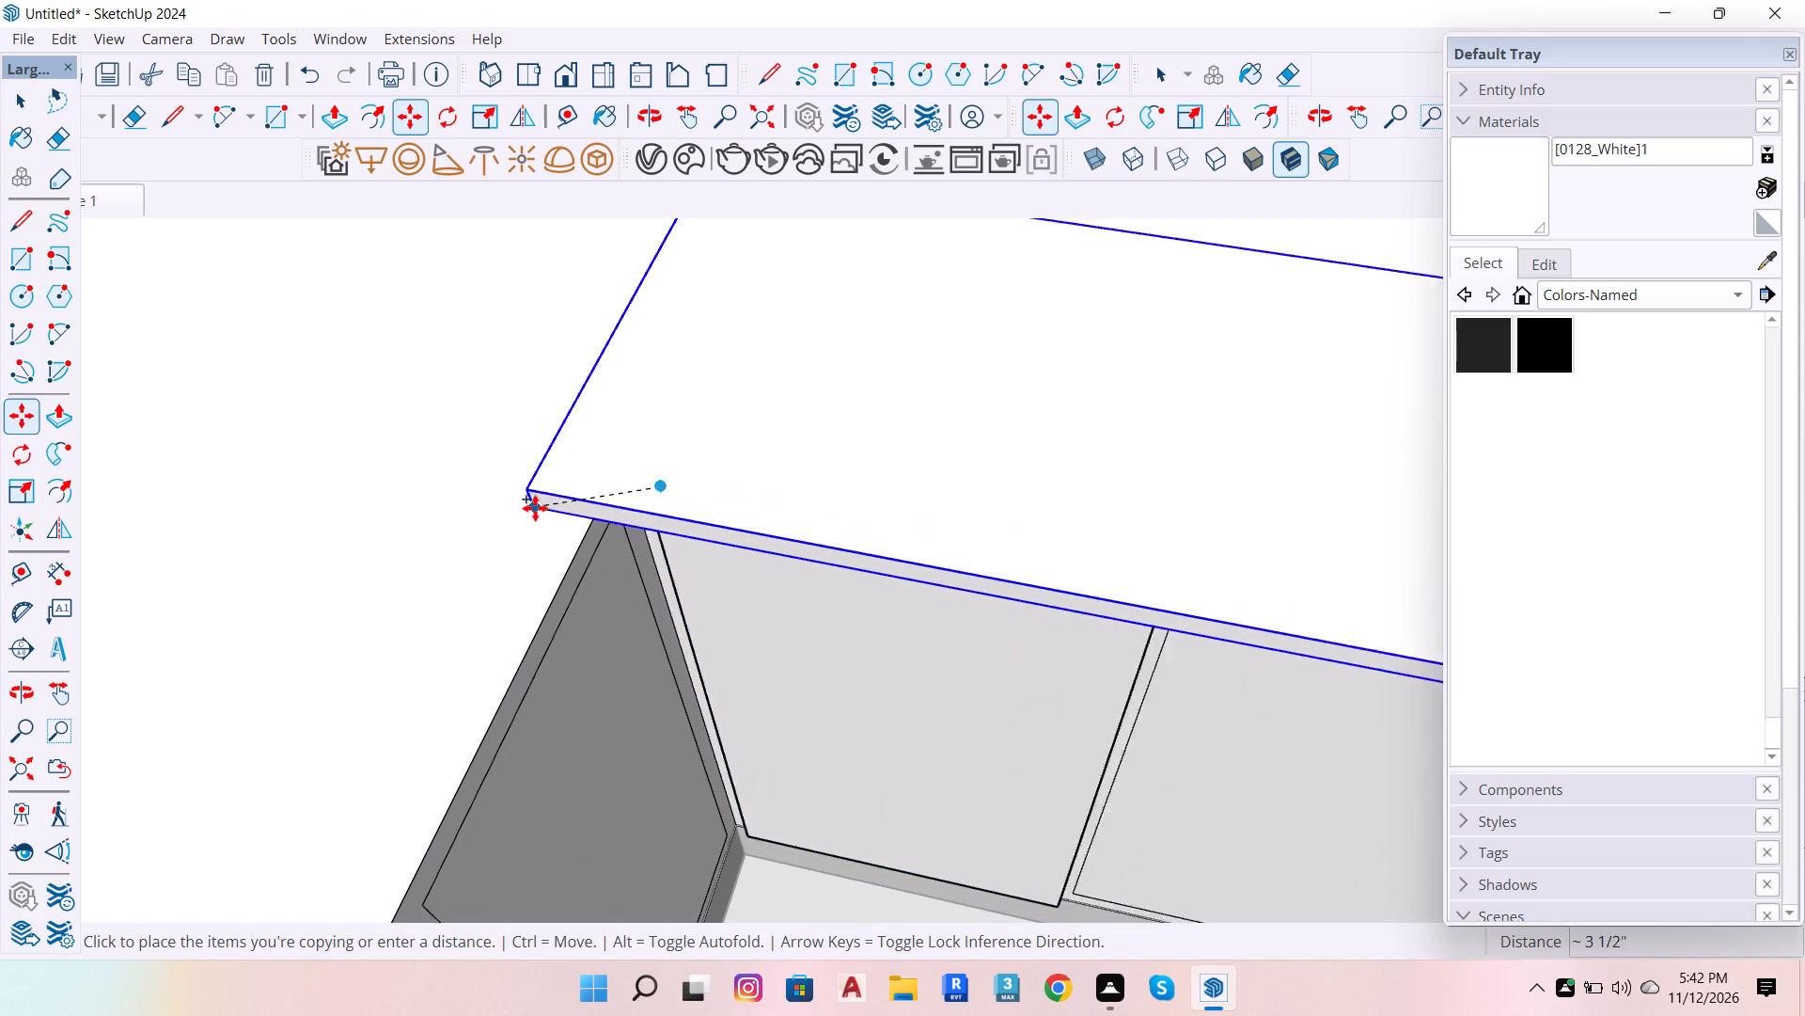
pyautogui.scroll(-10, 535, 508)
pyautogui.scroll(4, 825, 620)
pyautogui.scroll(2, 755, 504)
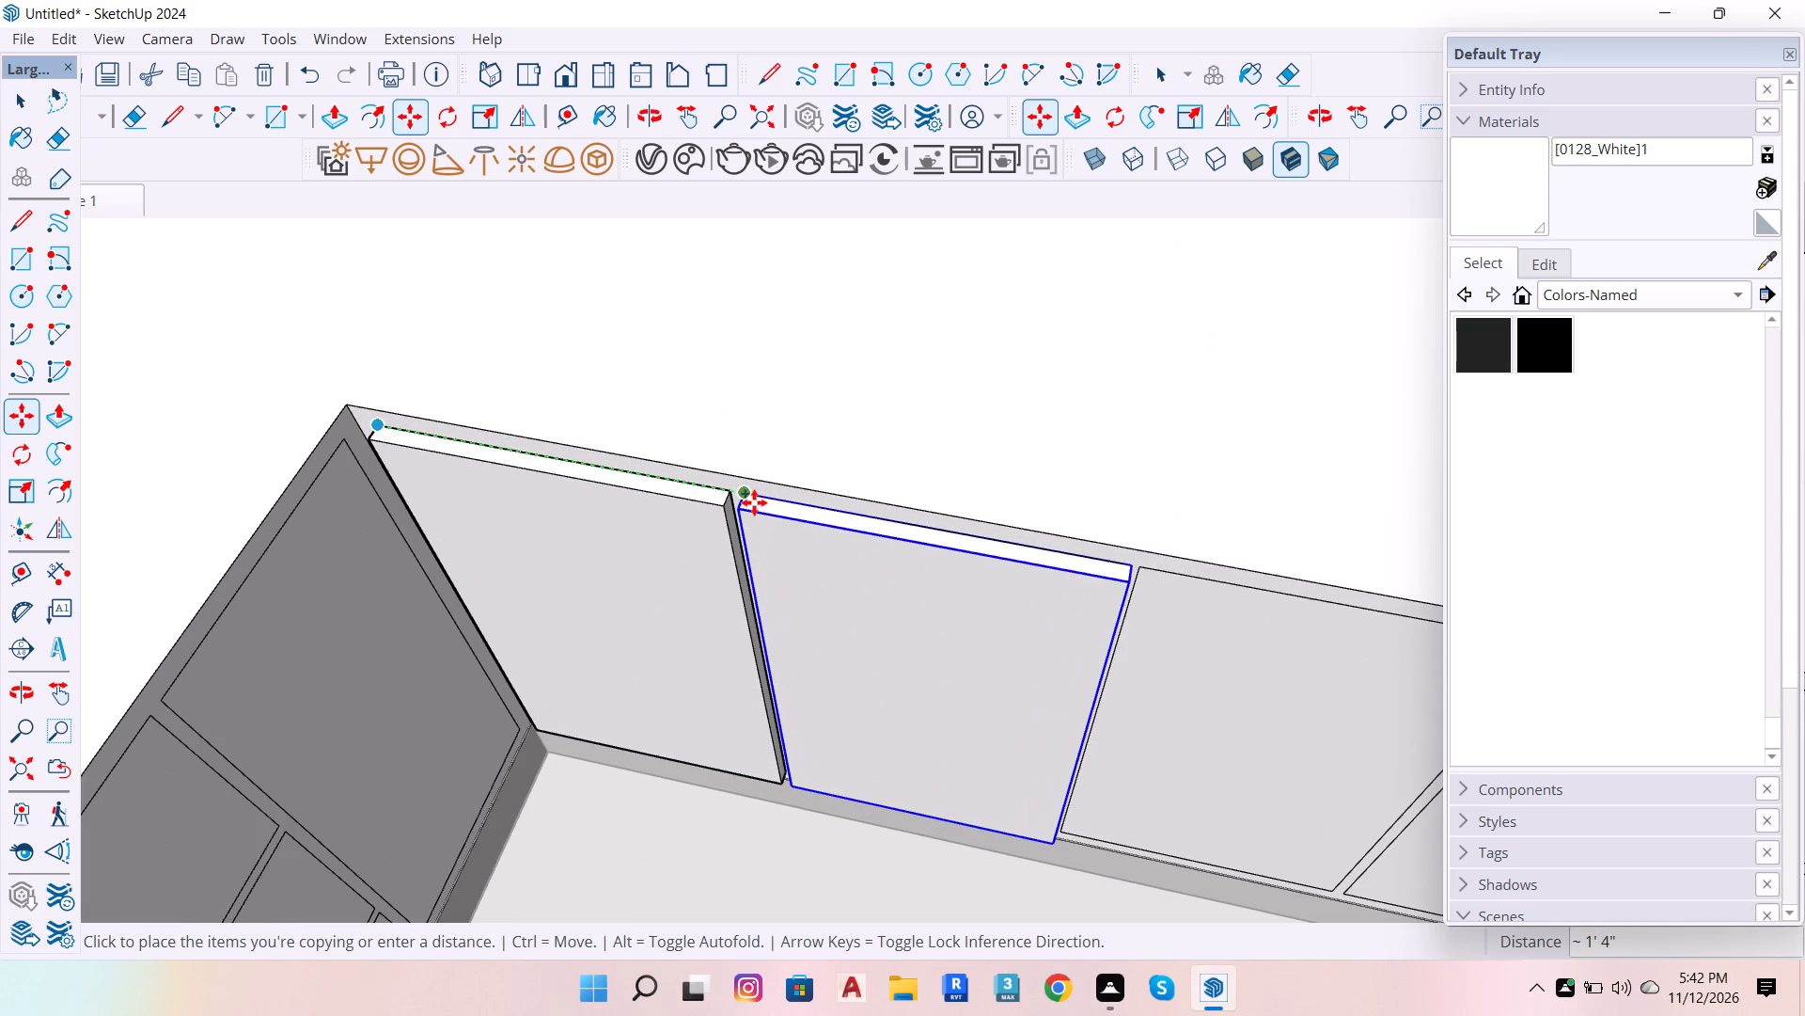
pyautogui.click(746, 499)
# Copy the door onto the third and fourth panels of the same run, each about 1' 3 11/16" further along.
pyautogui.click(746, 499)
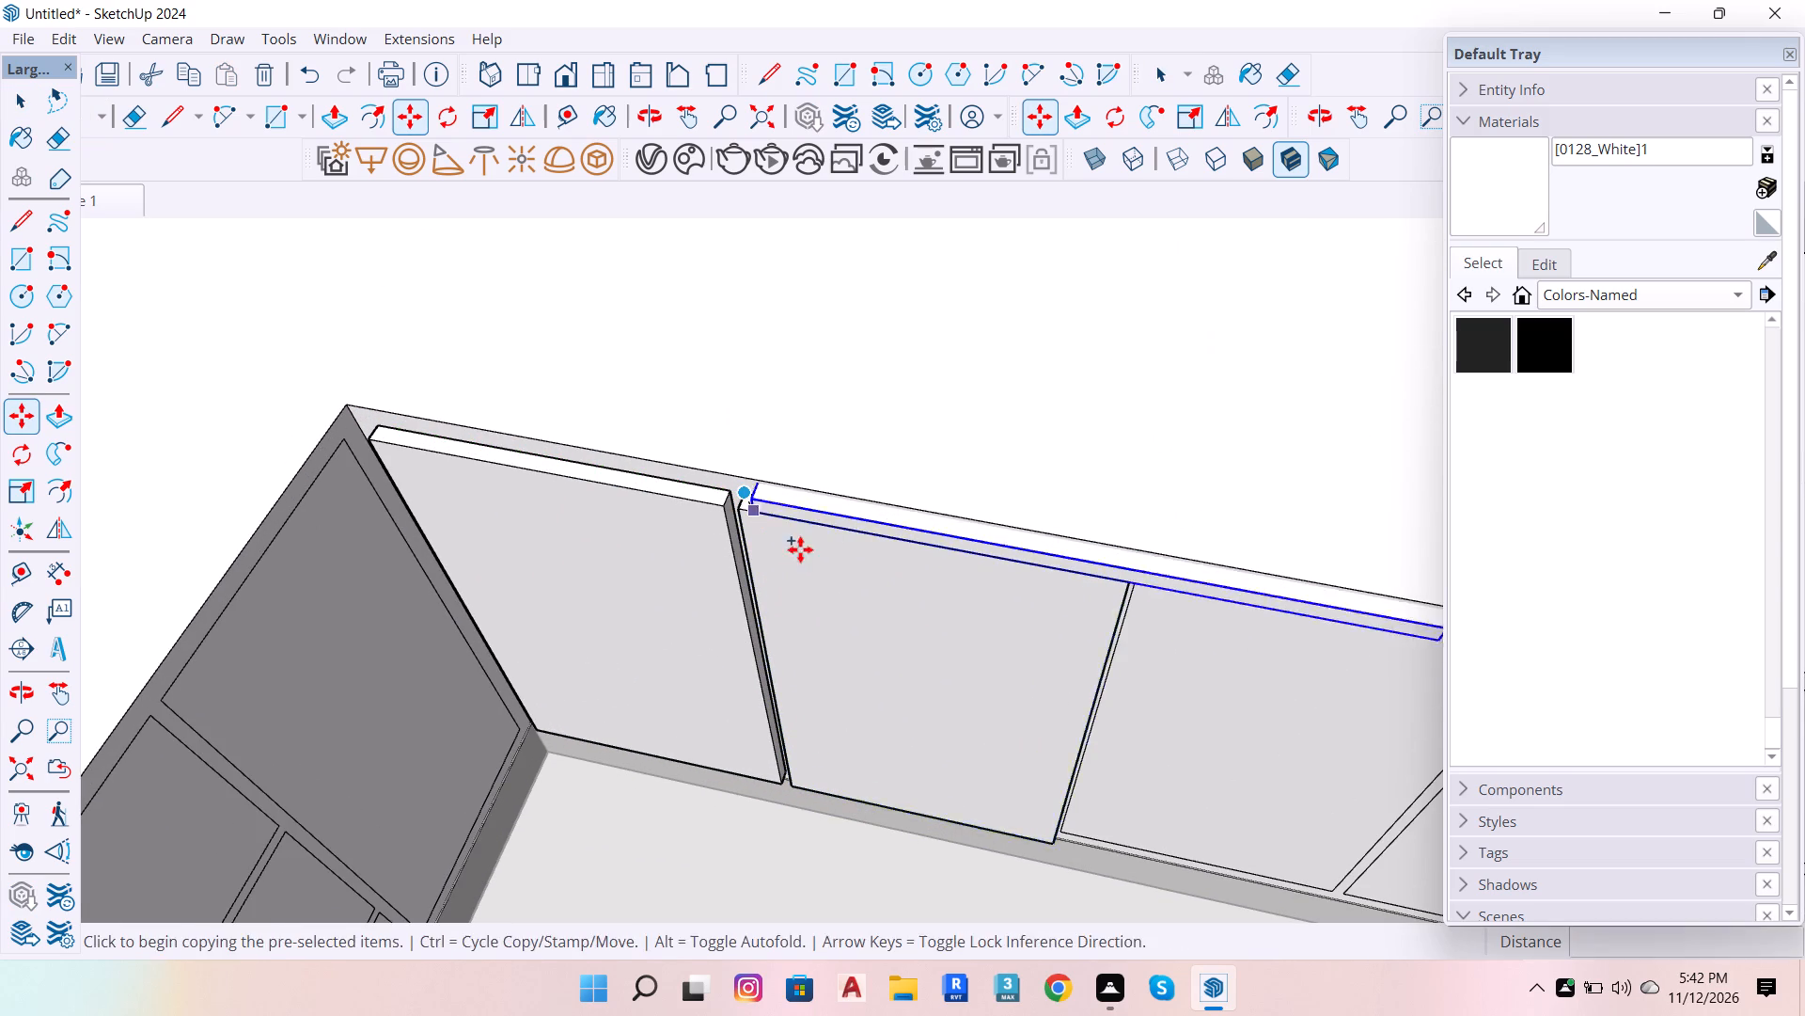
pyautogui.scroll(4, 1140, 591)
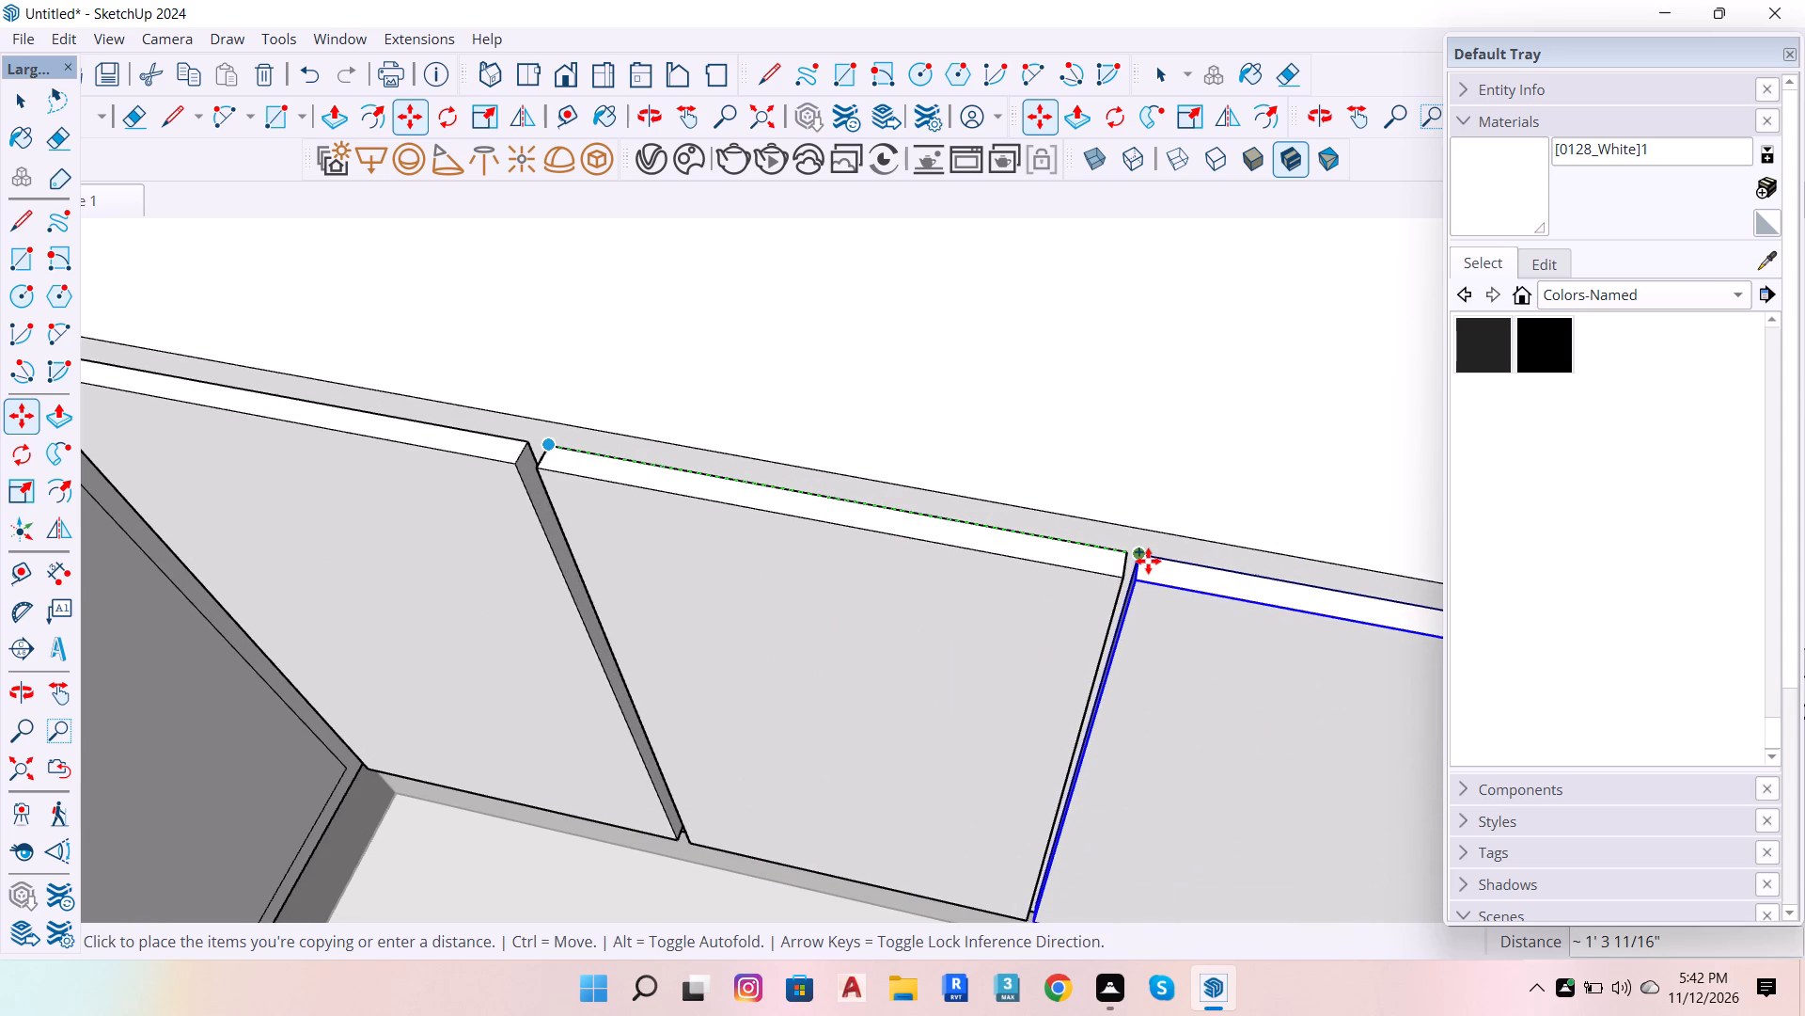
pyautogui.click(1144, 555)
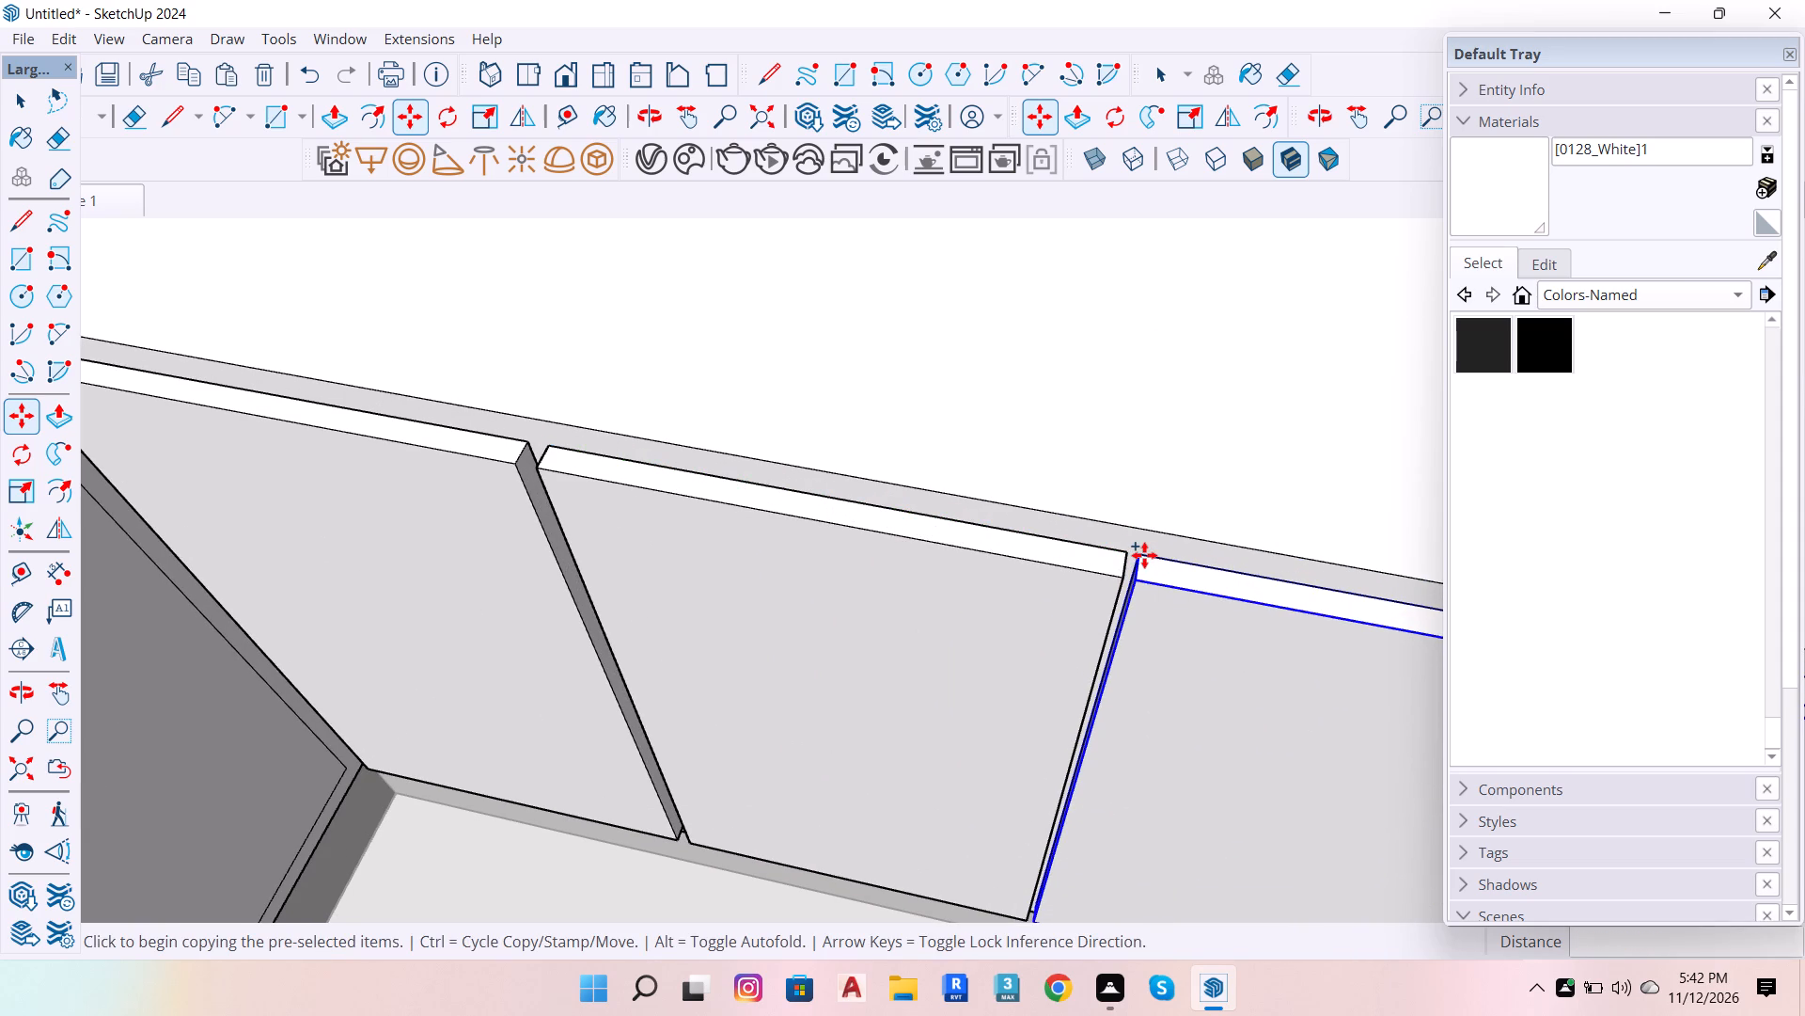
pyautogui.click(1143, 555)
pyautogui.scroll(-13, 732, 569)
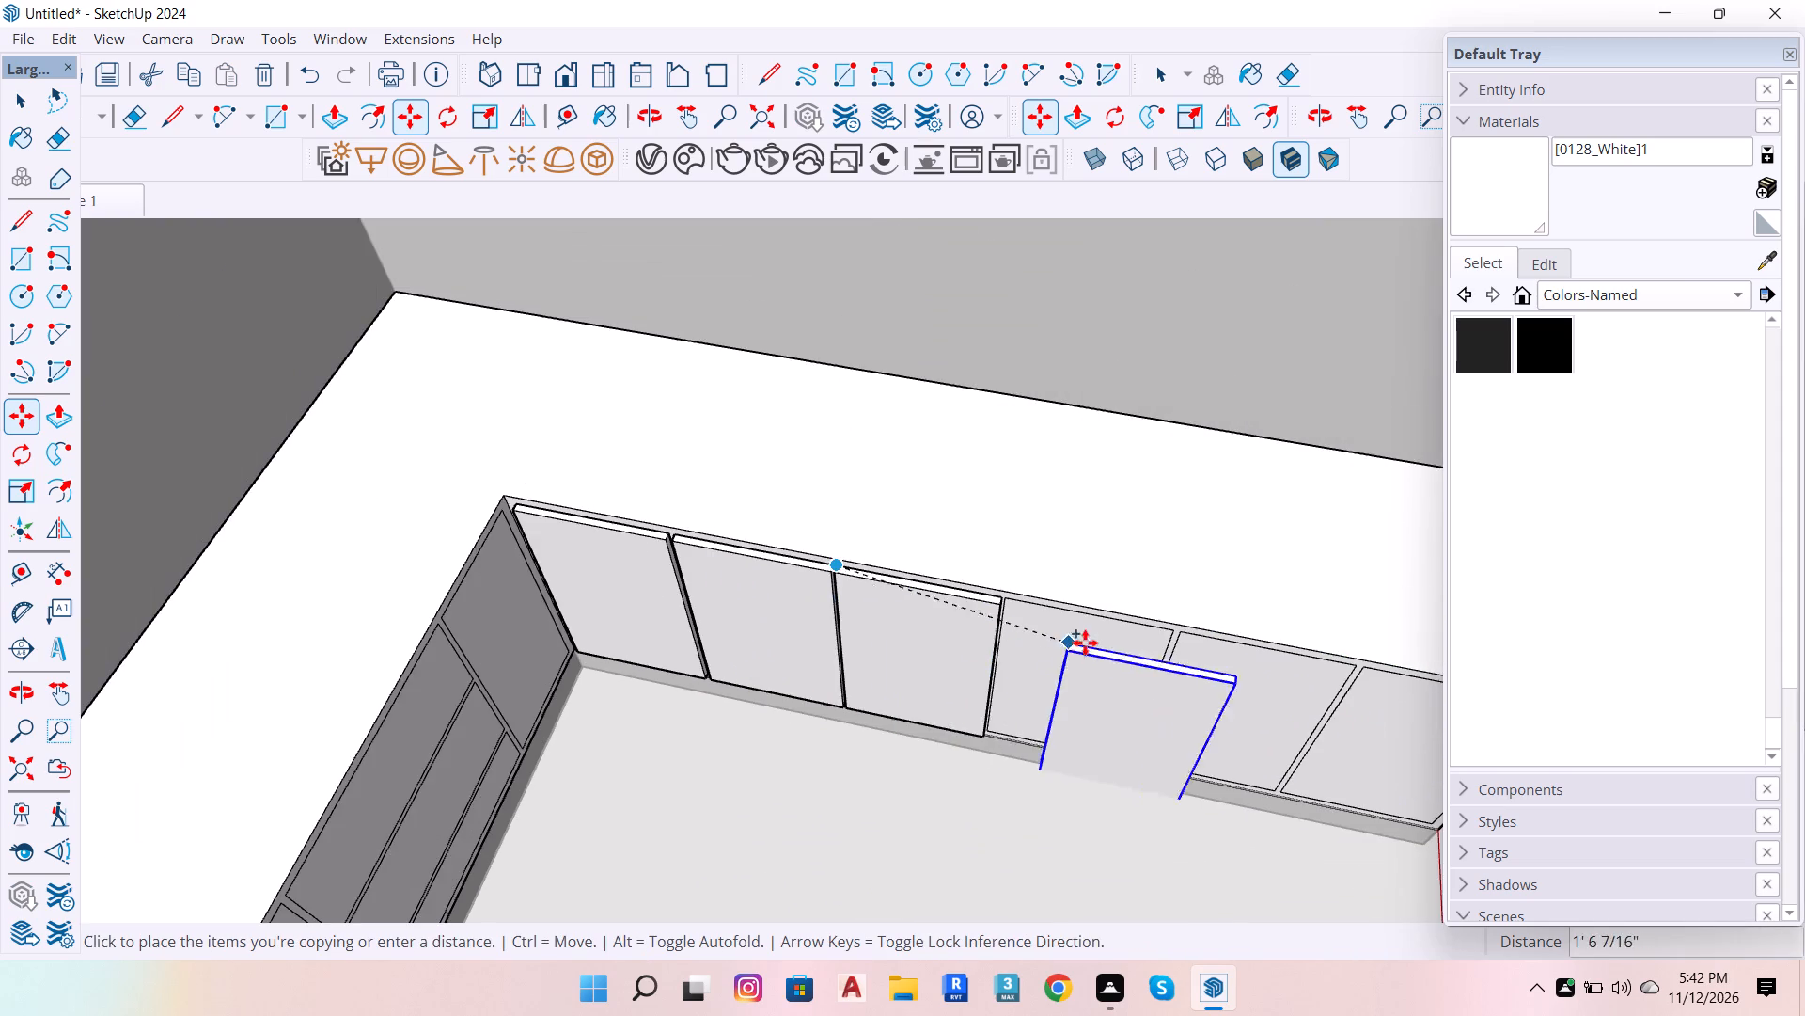
pyautogui.scroll(6, 1085, 642)
pyautogui.scroll(6, 1016, 597)
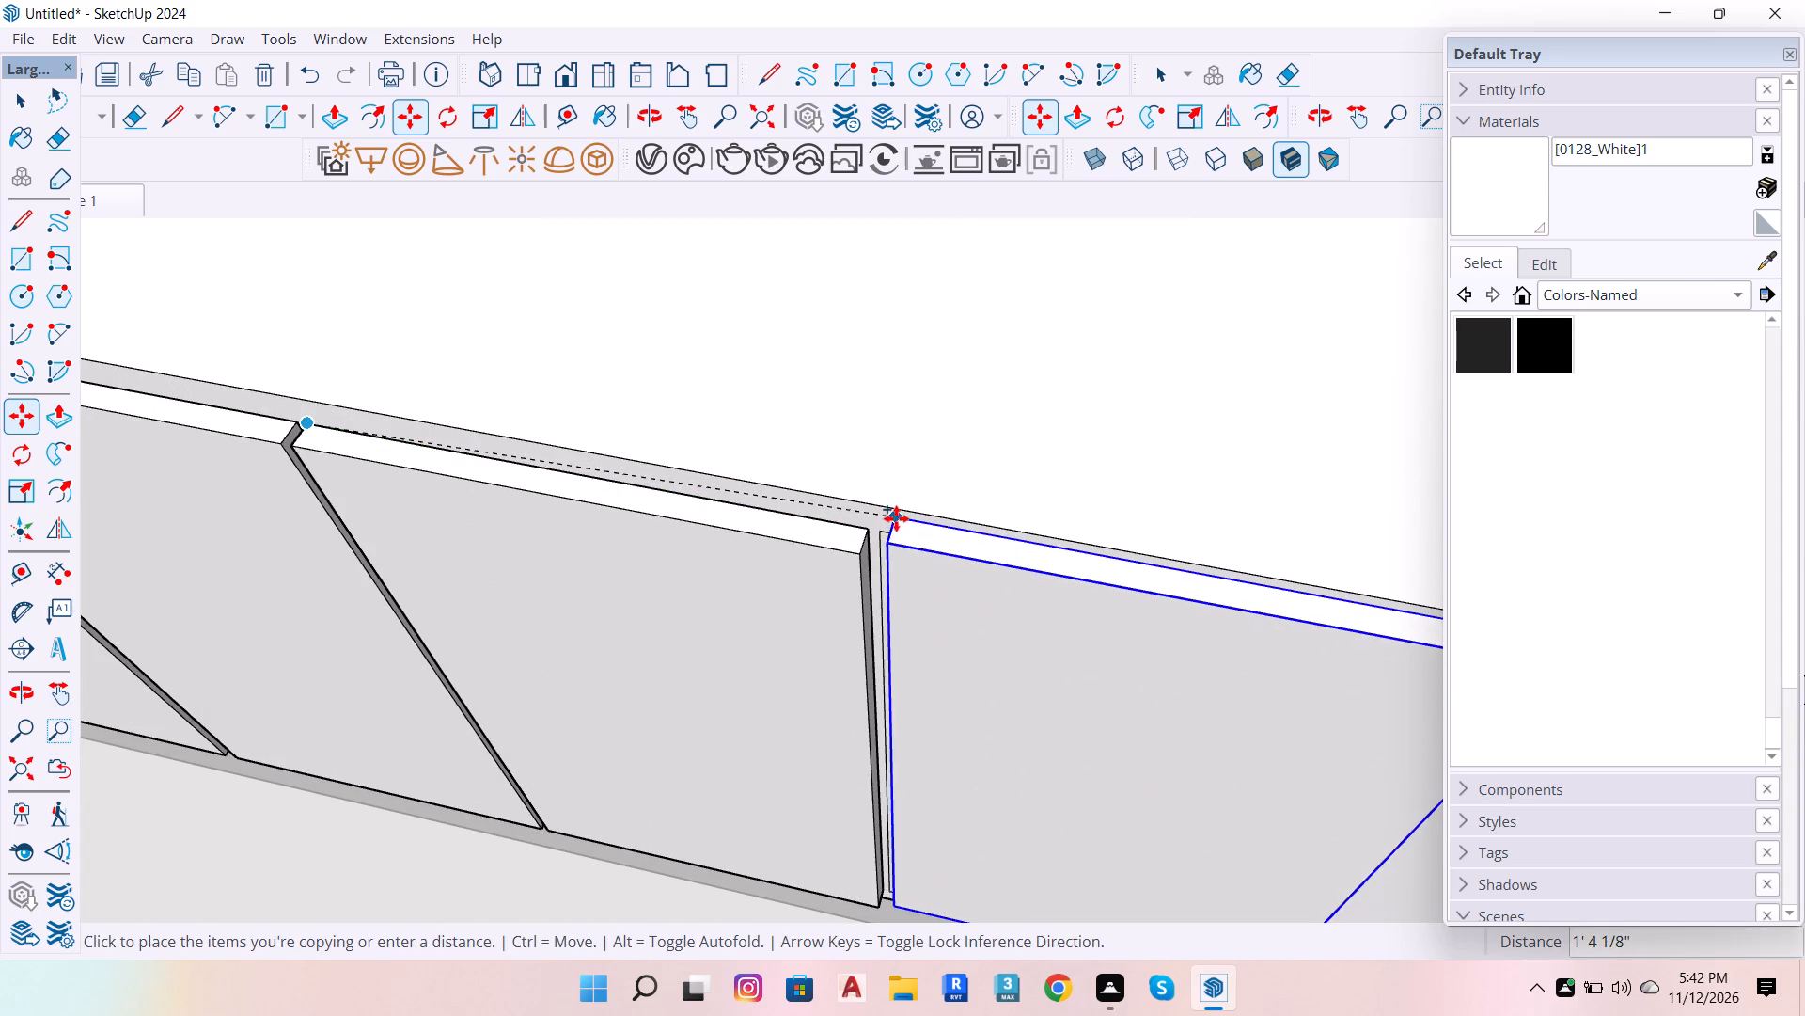
pyautogui.click(881, 534)
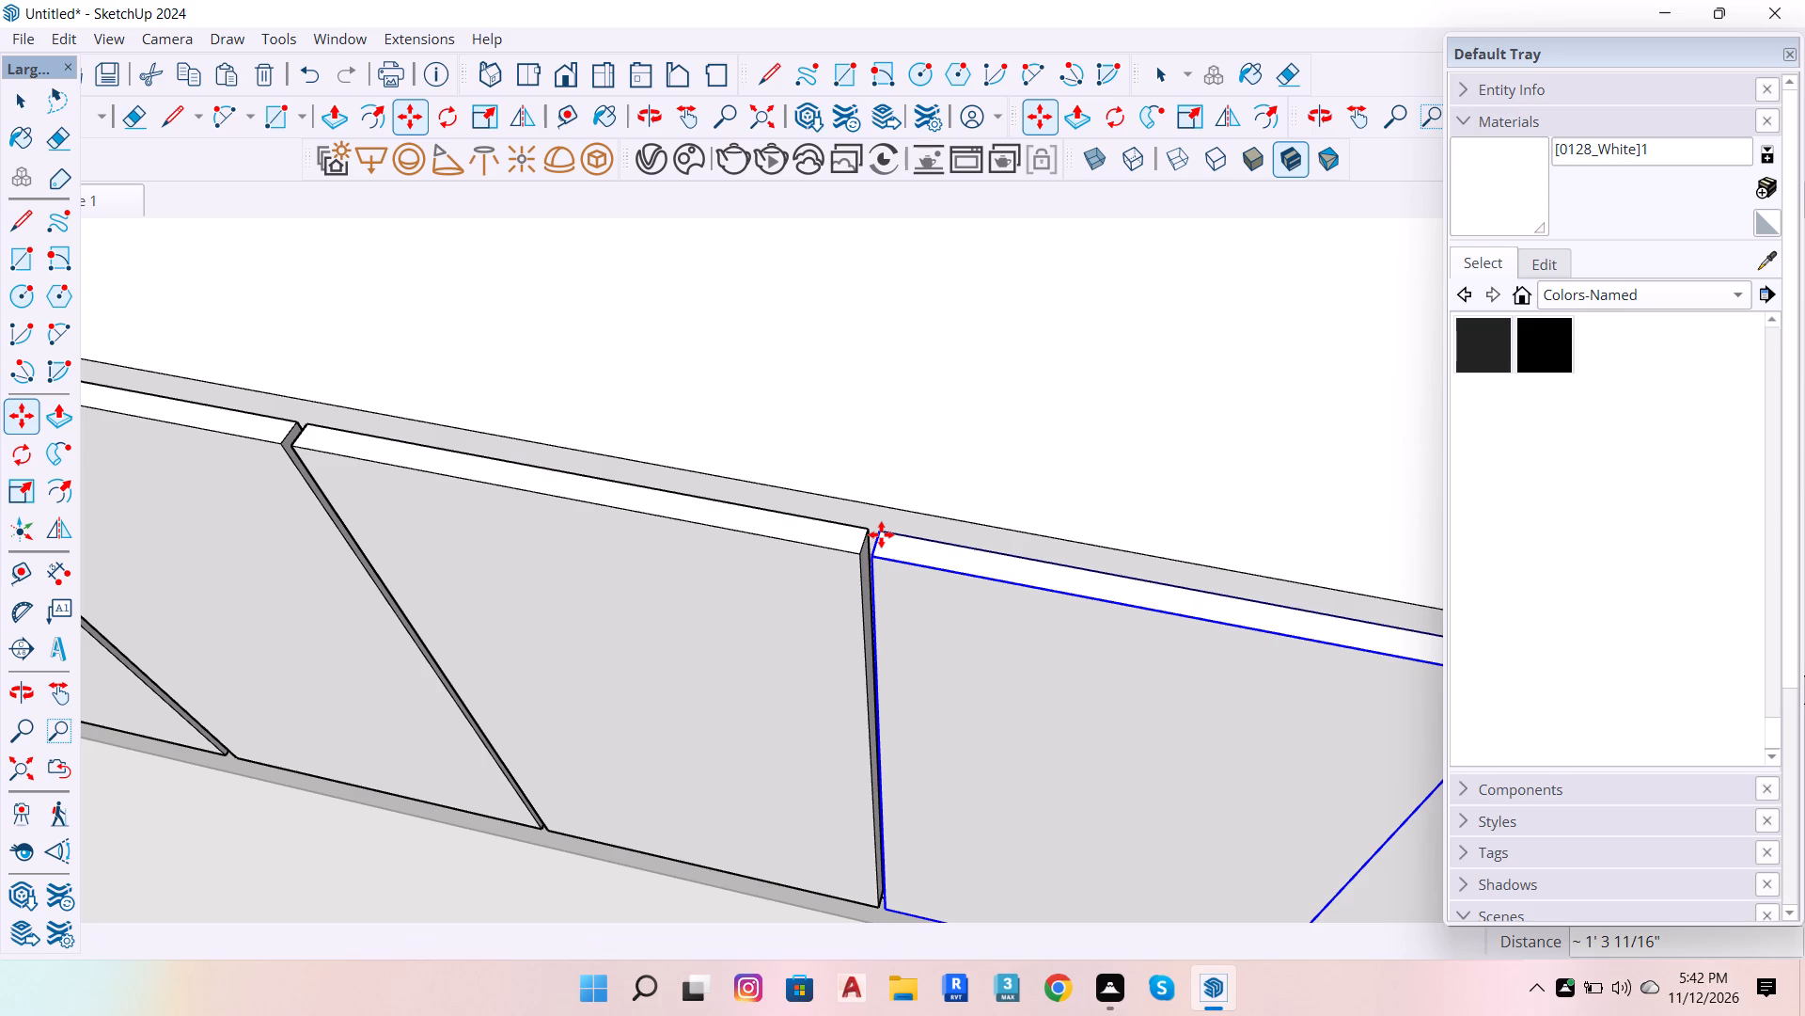
# Copy the door onto the fifth and sixth panels, about 1' 3 11/16" apart, and leave the counter group.
pyautogui.keyDown('ctrl'); pyautogui.click(881, 534); pyautogui.keyUp('ctrl')
pyautogui.scroll(-13, 881, 618)
pyautogui.scroll(6, 1036, 690)
pyautogui.scroll(6, 977, 617)
pyautogui.click(896, 540)
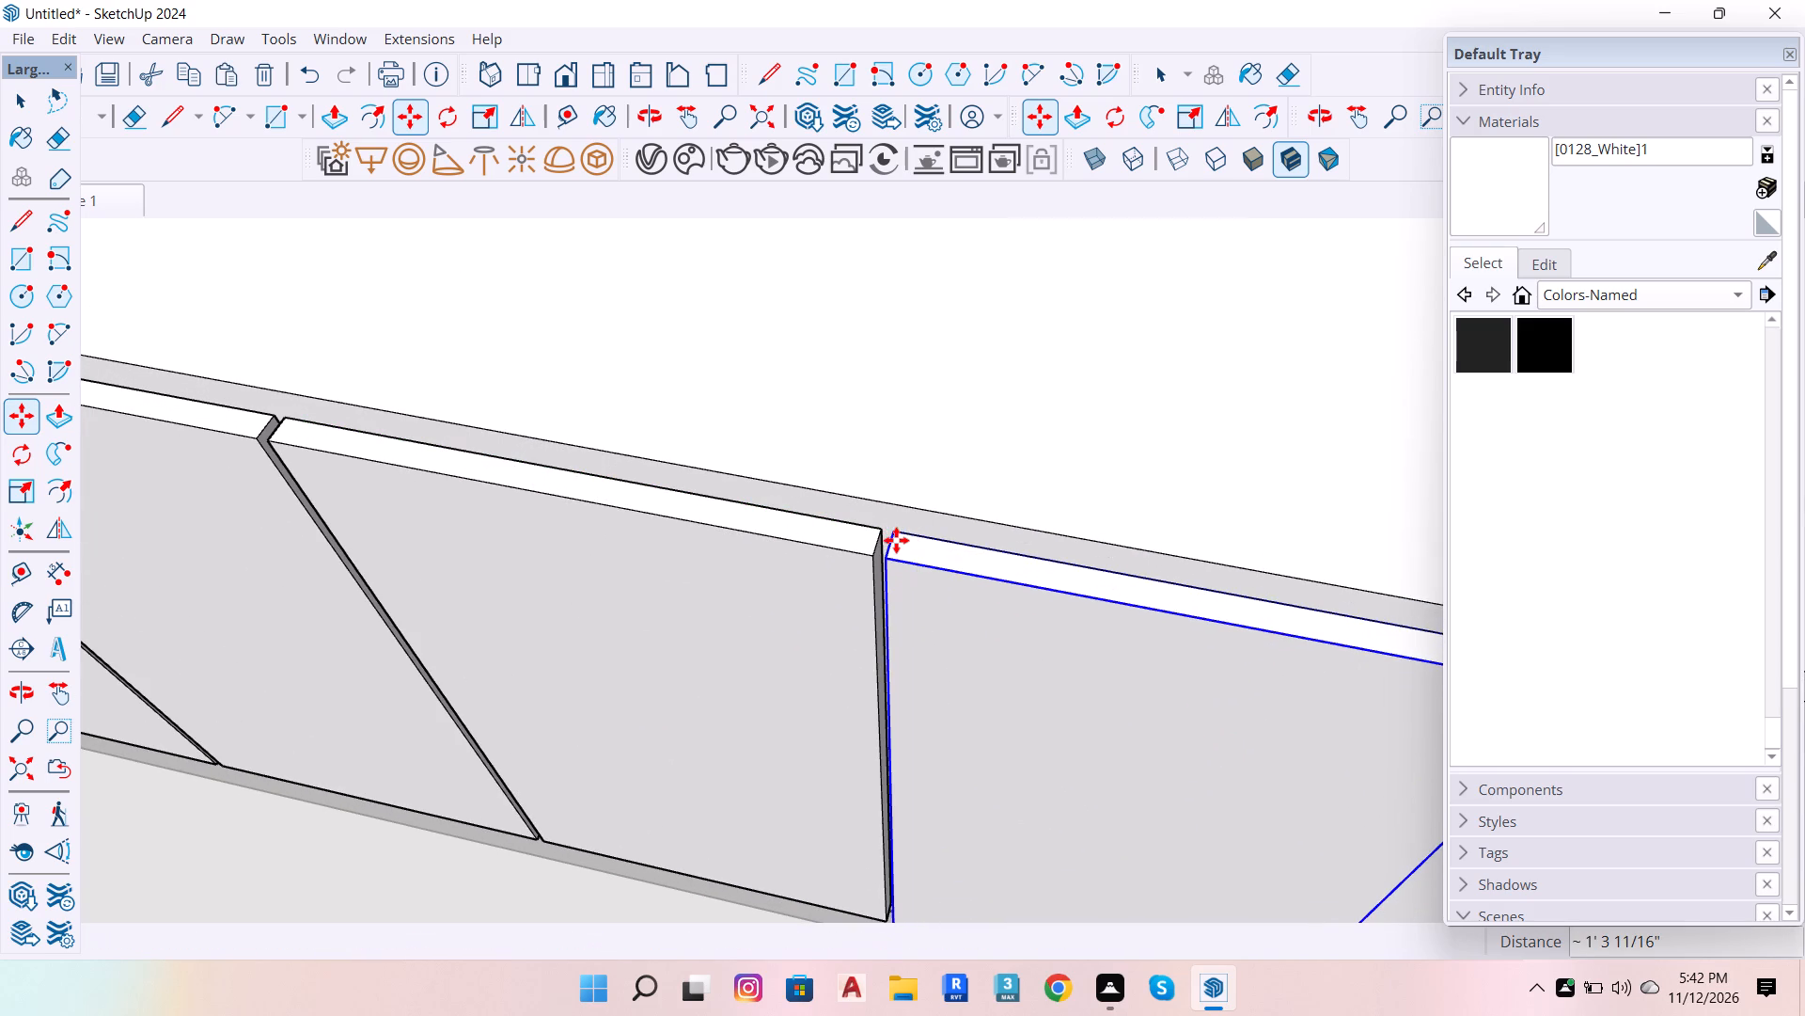
pyautogui.keyDown('ctrl'); pyautogui.click(896, 534); pyautogui.keyUp('ctrl')
pyautogui.scroll(-12, 450, 554)
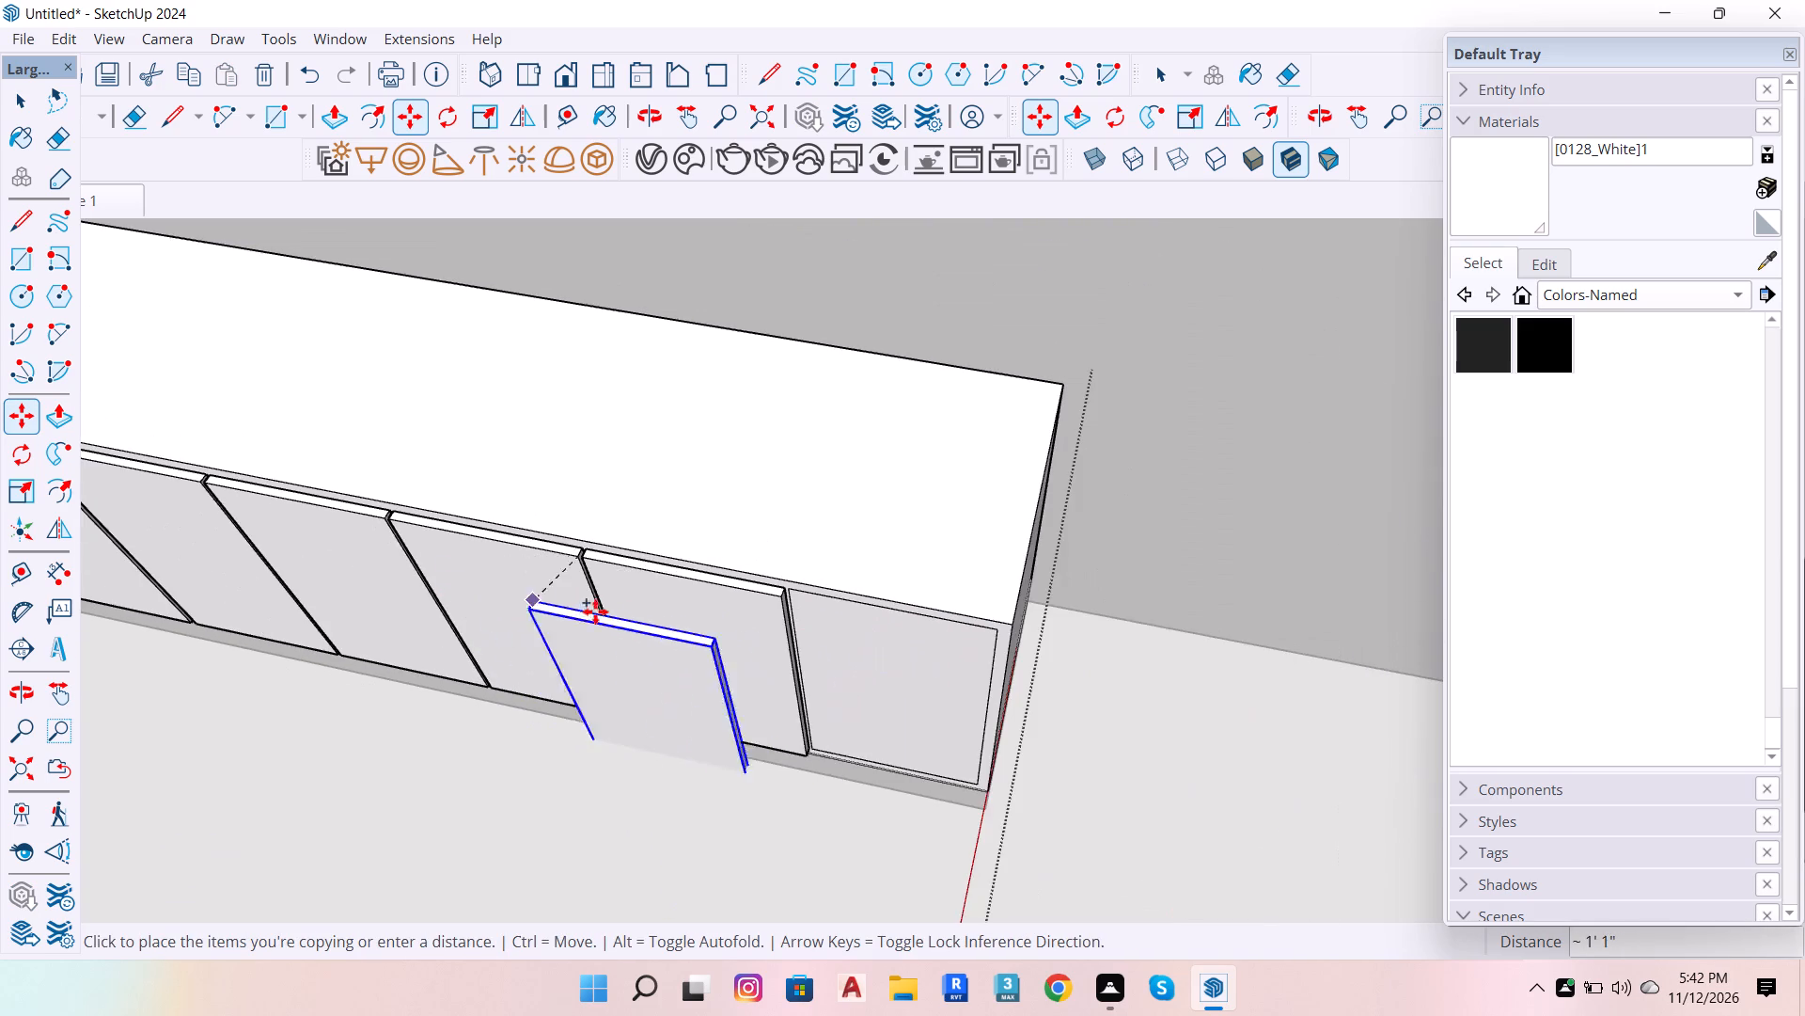
pyautogui.scroll(5, 719, 633)
pyautogui.scroll(3, 851, 548)
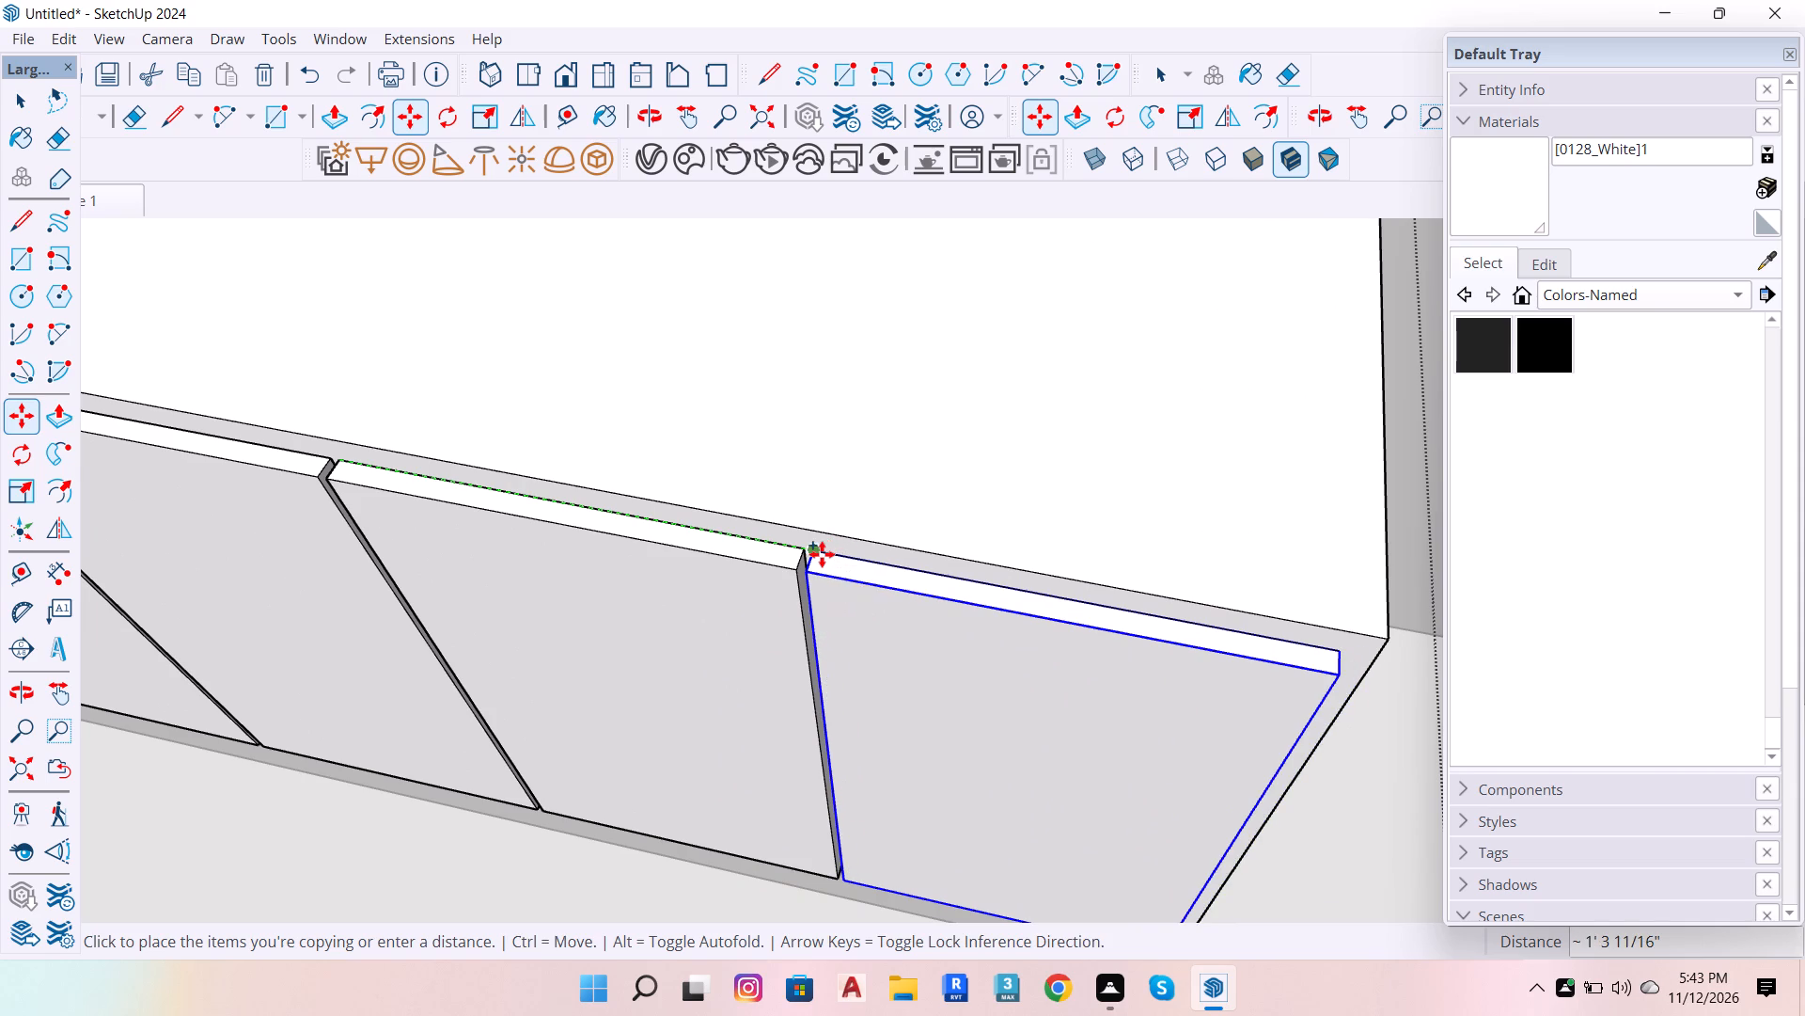
pyautogui.click(822, 554)
pyautogui.press('space')
pyautogui.scroll(-12, 789, 548)
pyautogui.scroll(-13, 768, 579)
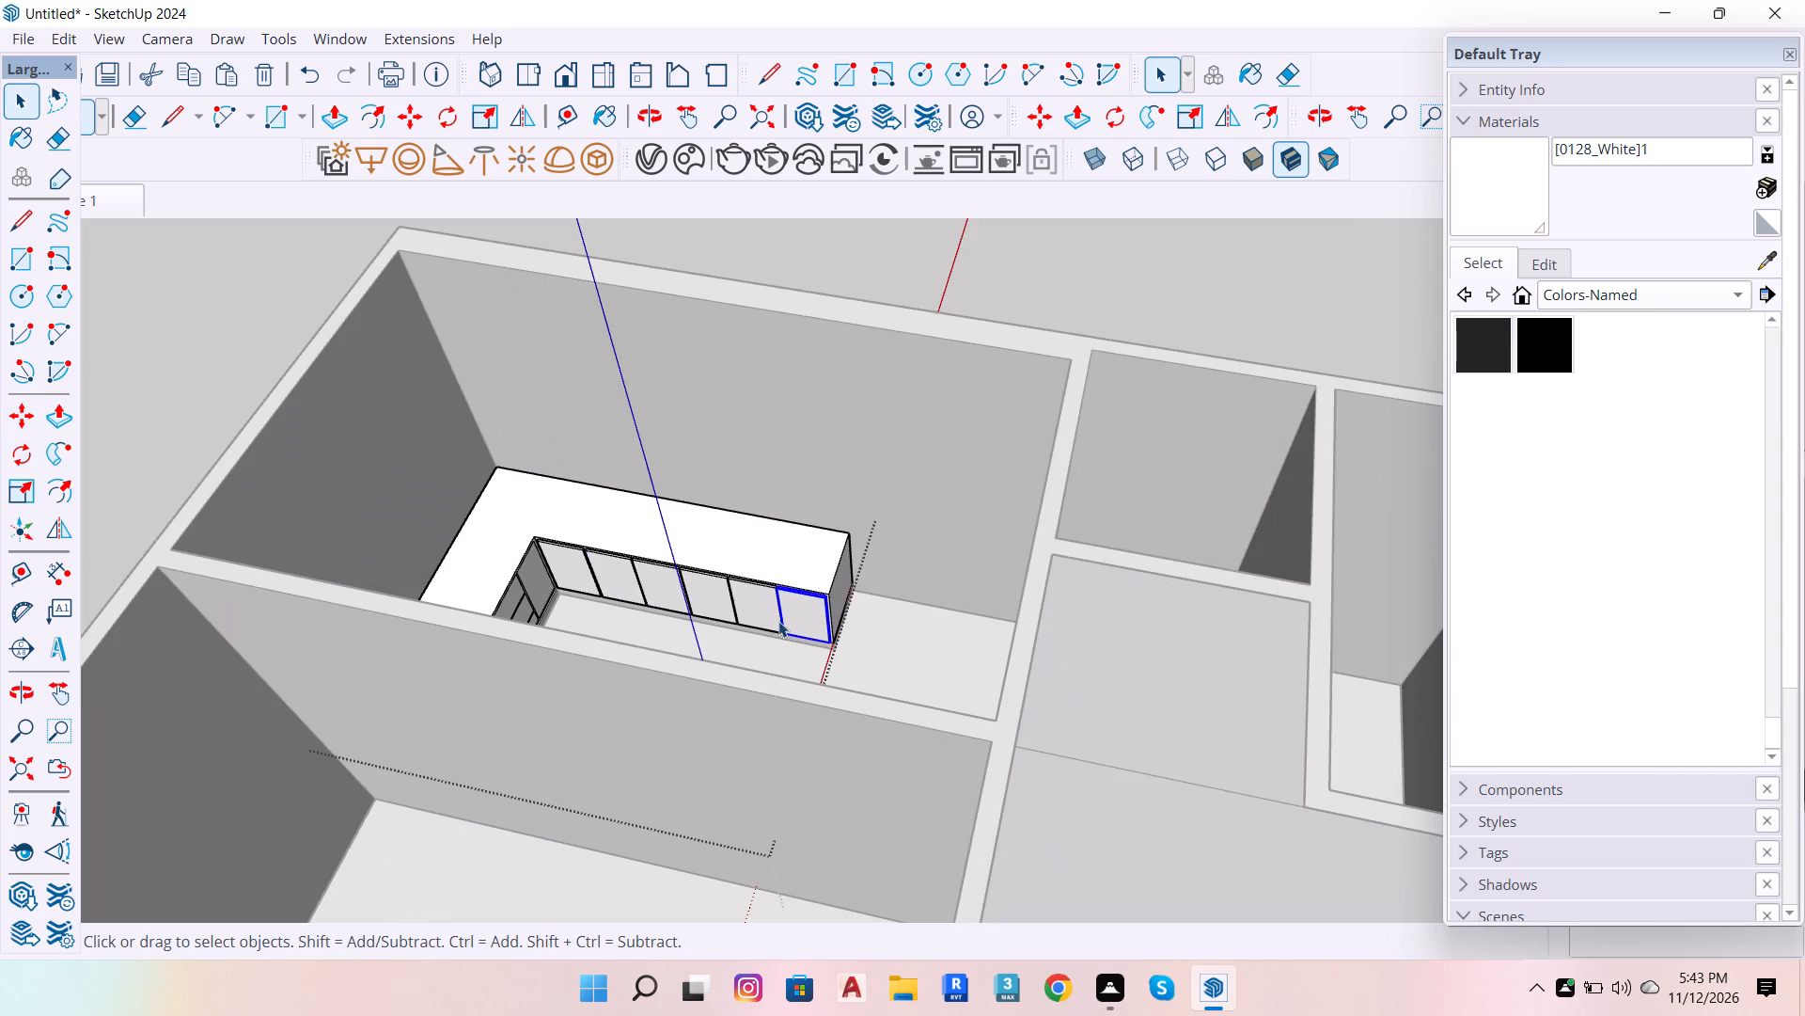
pyautogui.doubleClick(972, 270)
# Inside the counter group, group the face and edges of the panel nearest the inner corner on the opposite six-panel run.
pyautogui.scroll(-6, 865, 491)
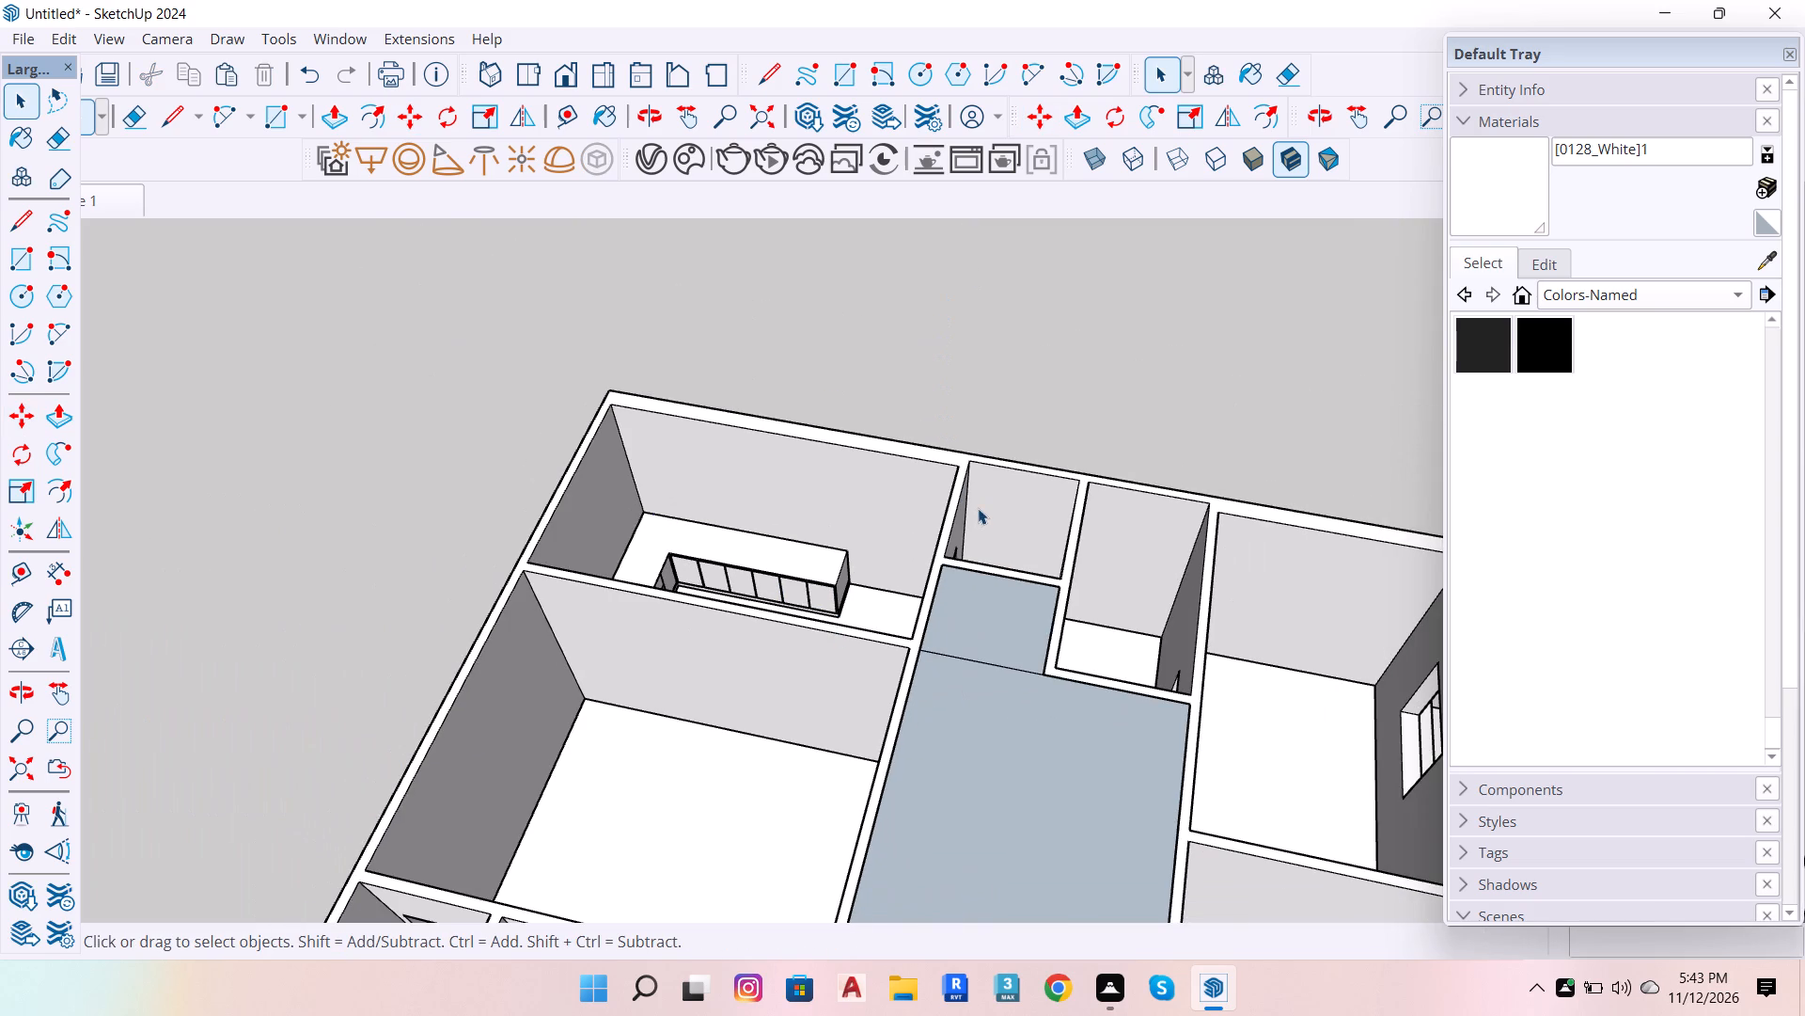
pyautogui.press('o')
pyautogui.moveTo(1026, 460); pyautogui.dragTo(0, 743)
pyautogui.moveTo(1234, 469); pyautogui.dragTo(1136, 501)
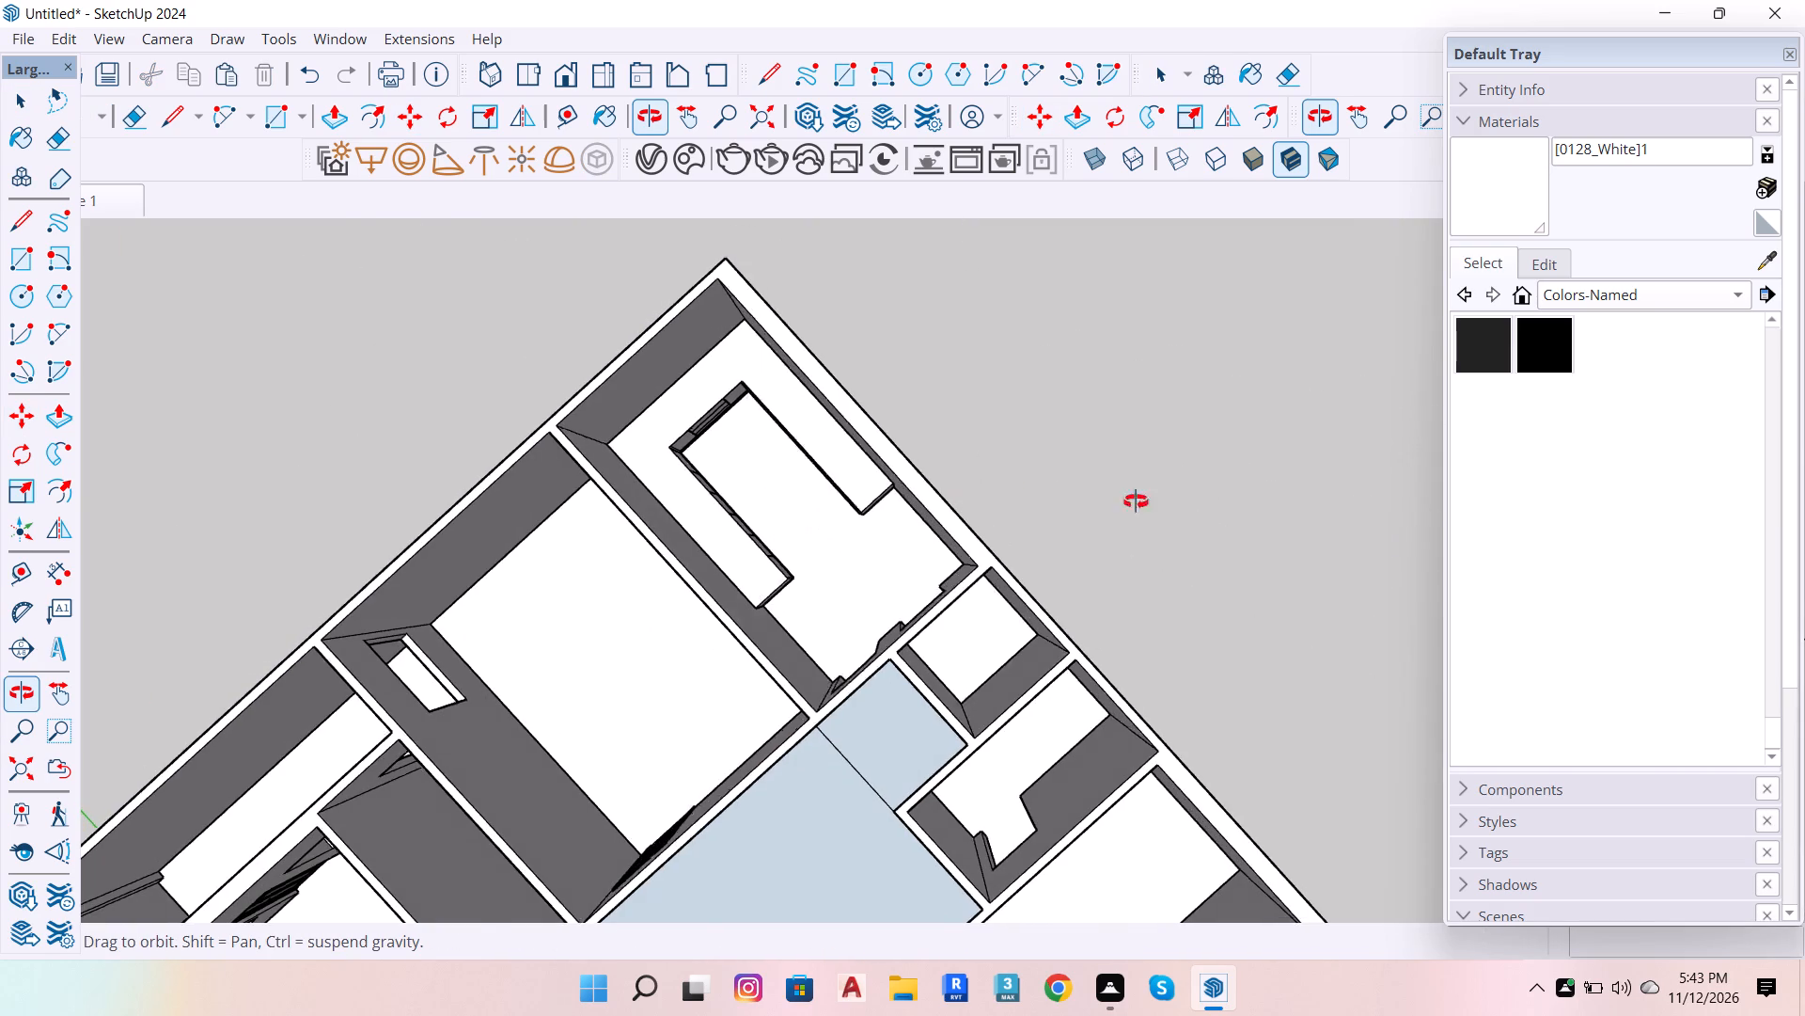
pyautogui.moveTo(1136, 501); pyautogui.dragTo(757, 494)
pyautogui.moveTo(793, 624); pyautogui.dragTo(945, 370)
pyautogui.moveTo(524, 657); pyautogui.dragTo(1292, 783)
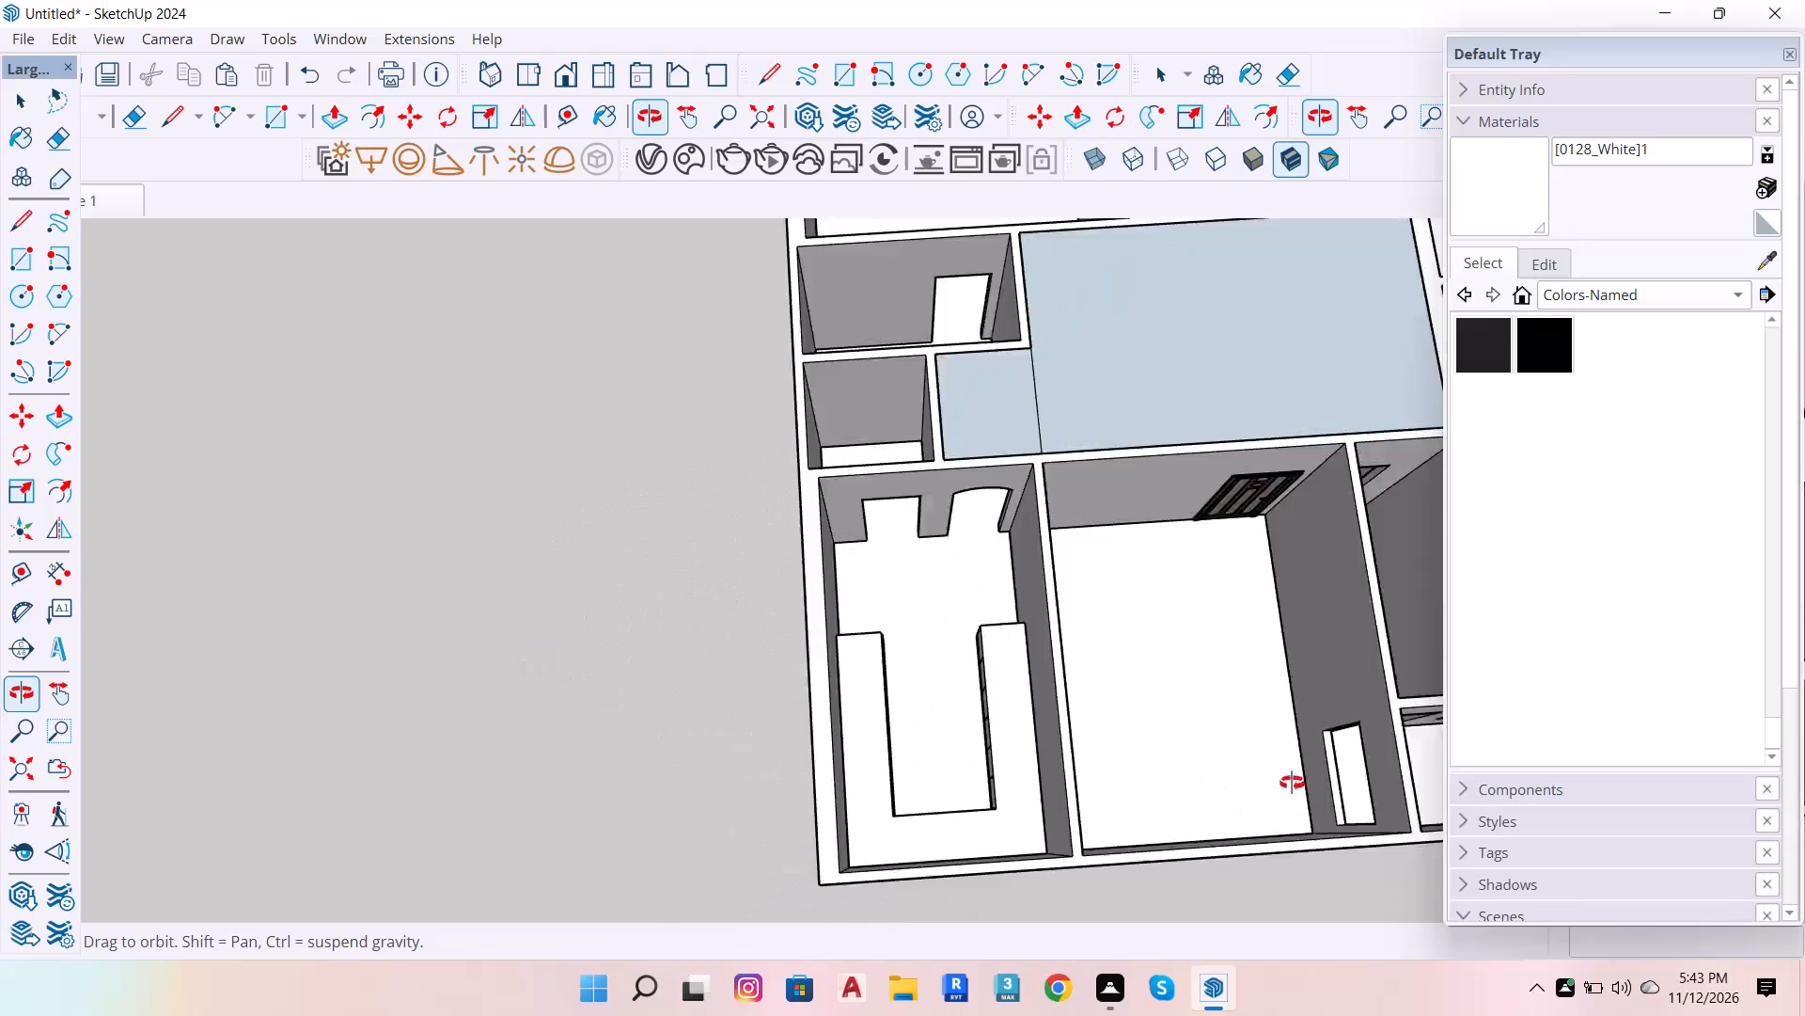
pyautogui.moveTo(1292, 783); pyautogui.dragTo(1415, 723)
pyautogui.scroll(6, 1189, 614)
pyautogui.moveTo(918, 689); pyautogui.dragTo(1161, 674)
pyautogui.scroll(7, 1152, 618)
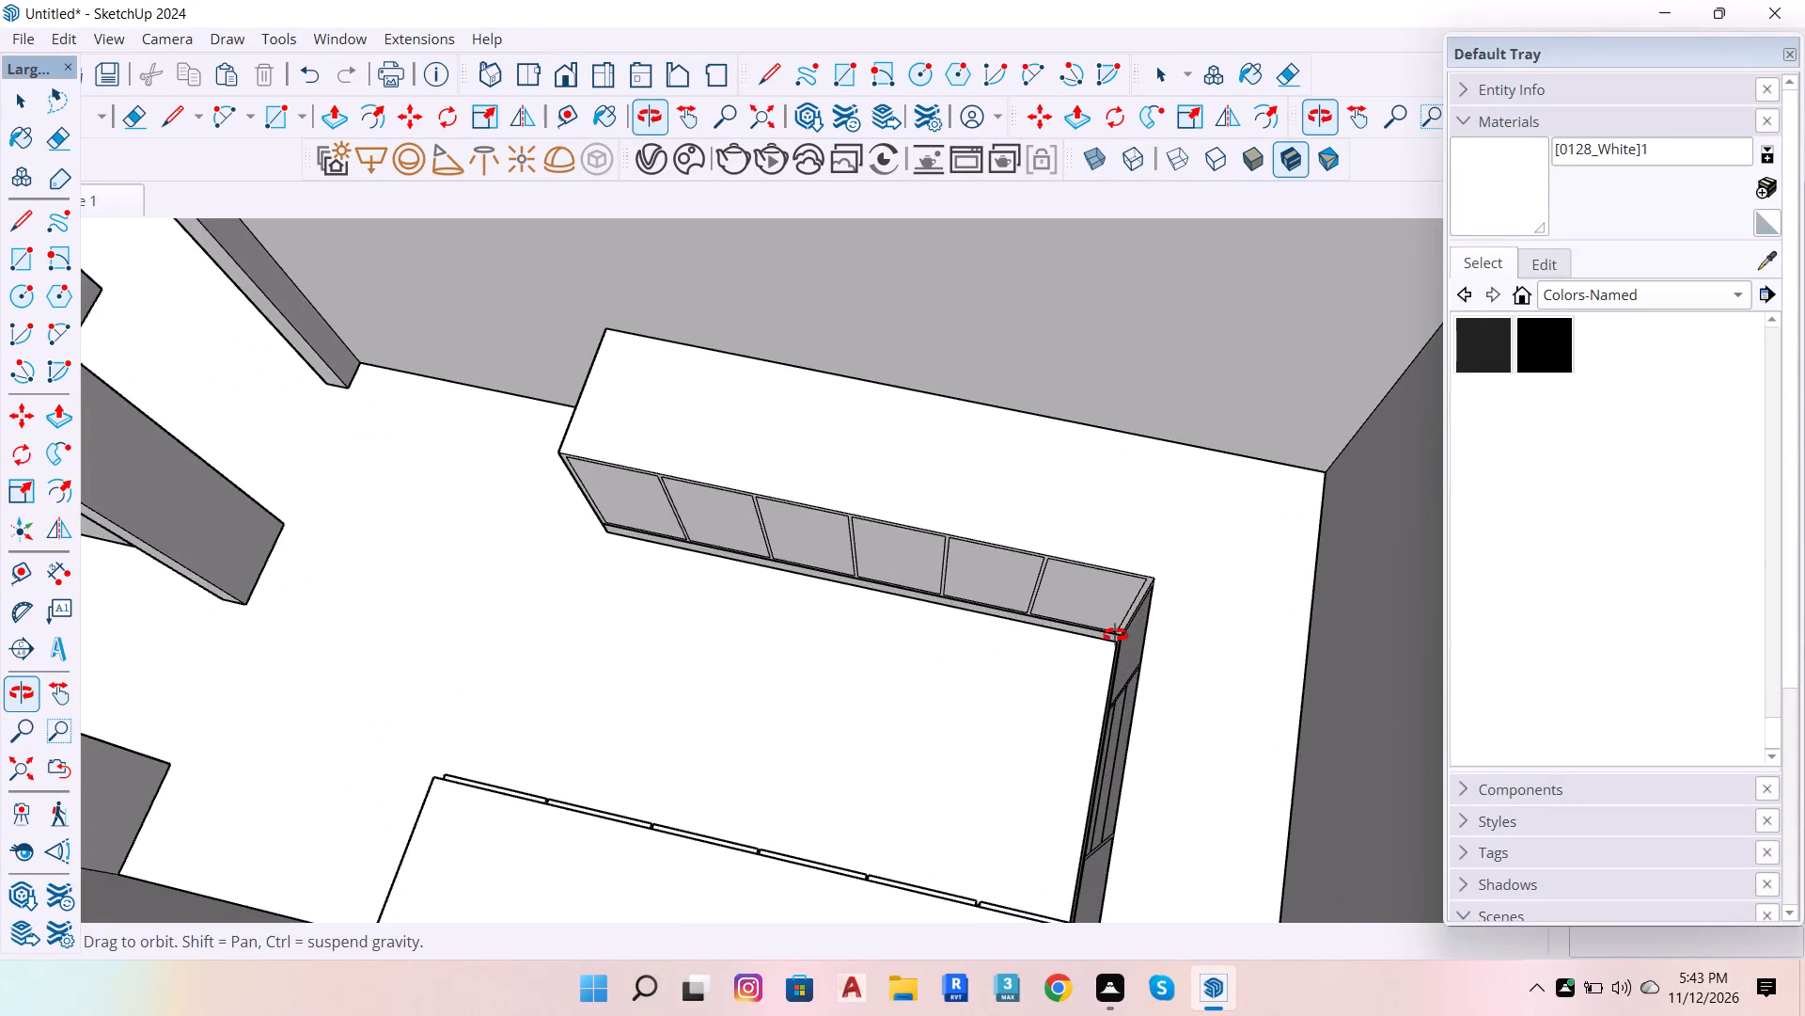
pyautogui.moveTo(1044, 613); pyautogui.dragTo(1081, 499)
pyautogui.scroll(12, 1085, 498)
pyautogui.press('space')
pyautogui.tripleClick(1082, 584)
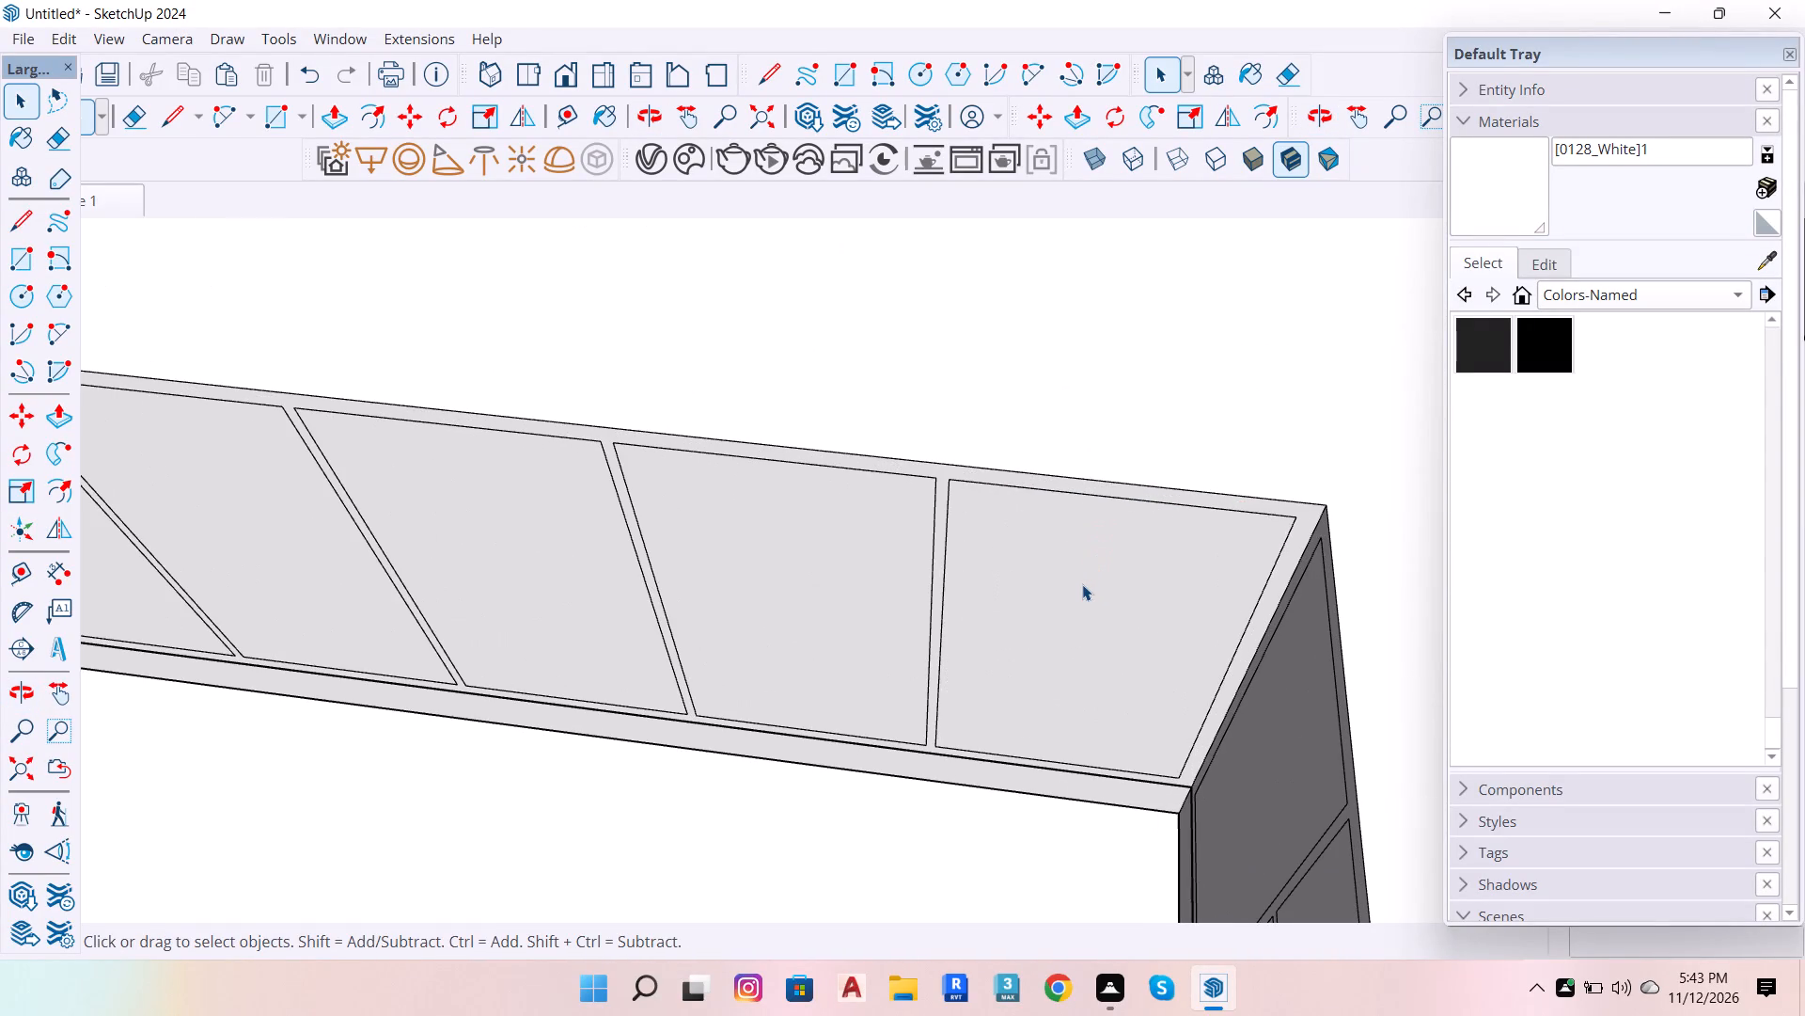
pyautogui.click(1082, 584)
pyautogui.doubleClick(1065, 644)
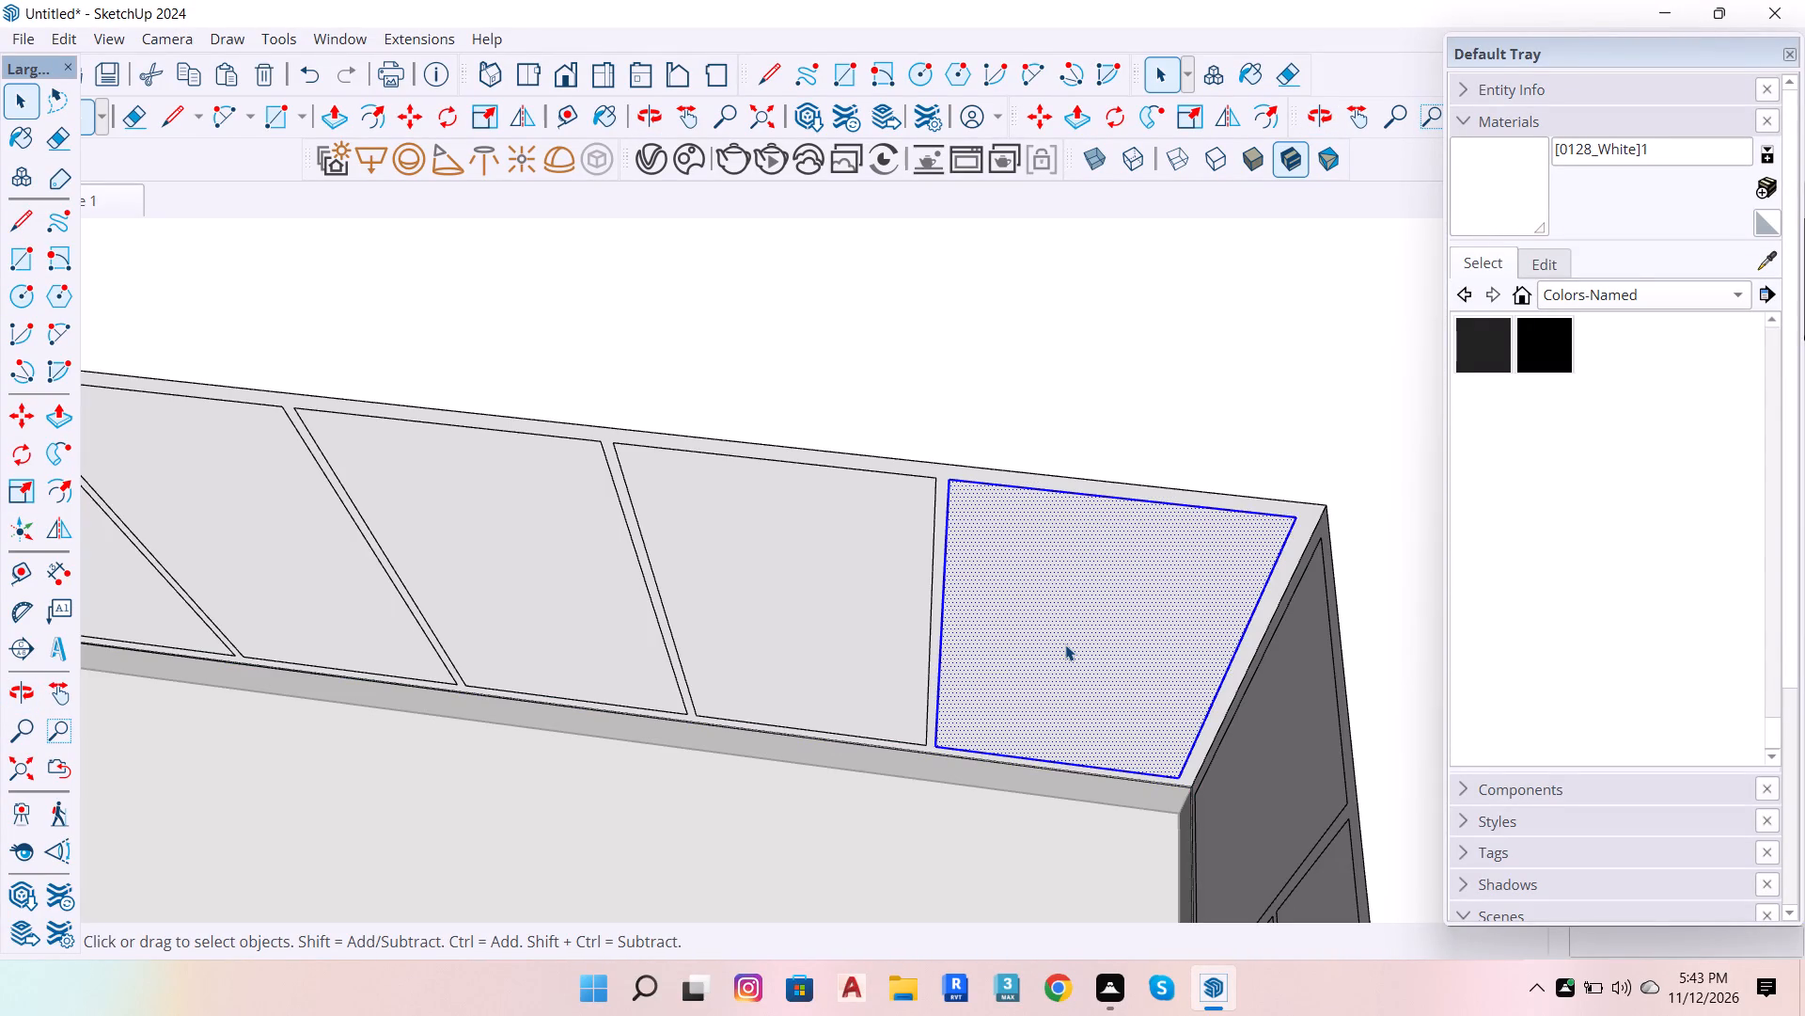
pyautogui.rightClick(1065, 644)
pyautogui.click(1206, 223)
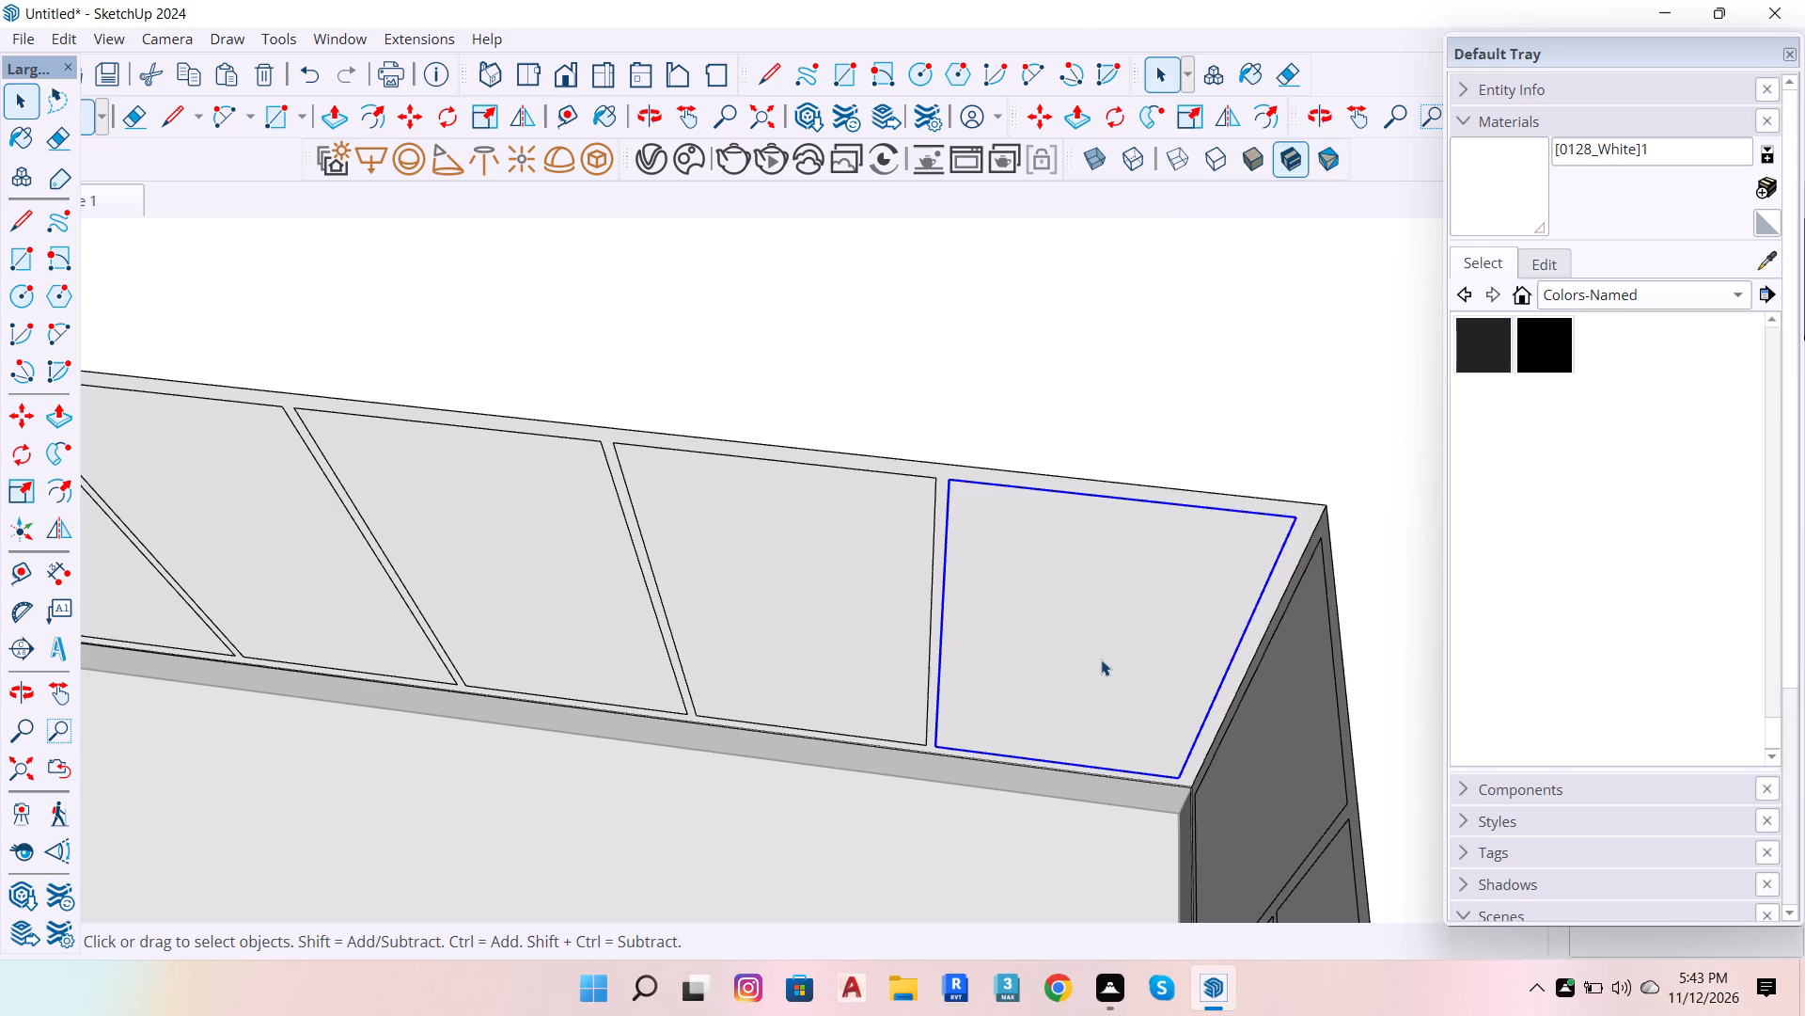
# Make a component from the corner panel group on the opposite run, keeping the default settings.
pyautogui.rightClick(1101, 659)
pyautogui.click(1192, 202)
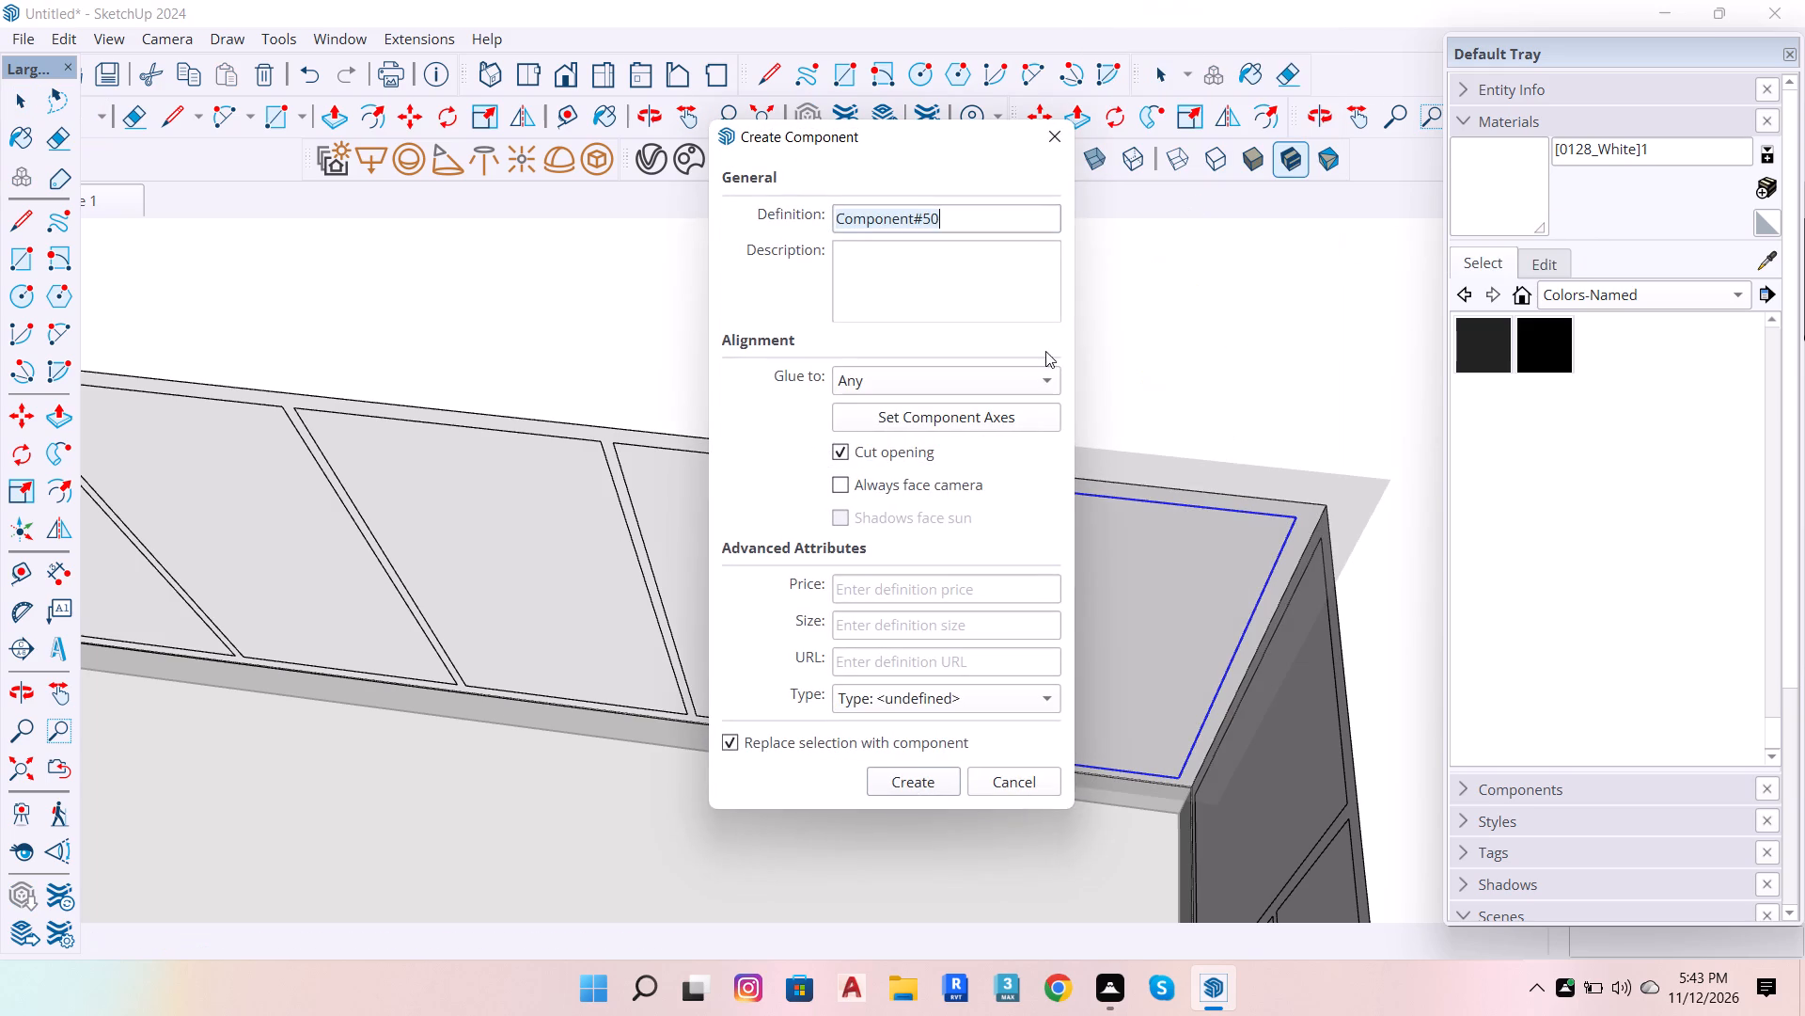
pyautogui.click(918, 781)
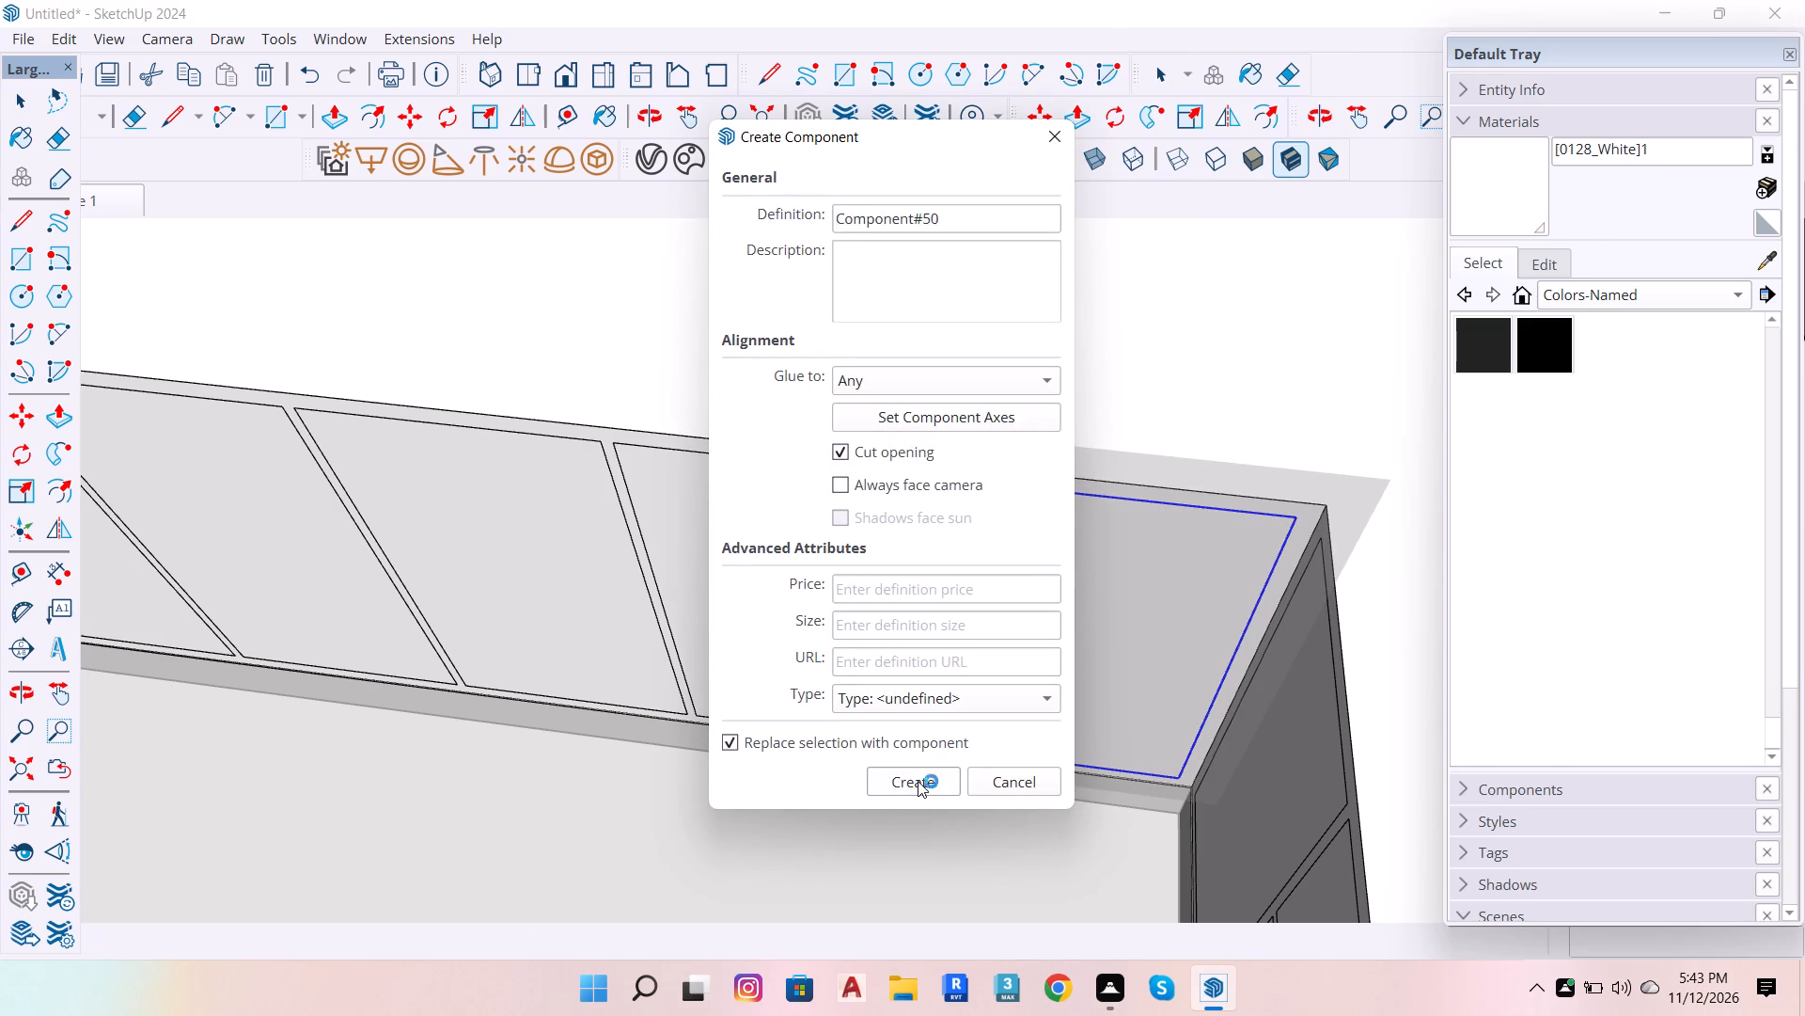
# Inside this corner panel component, extrude the panel face outward 0.8 inch with Push/Pull and exit the component.
pyautogui.doubleClick(1125, 633)
pyautogui.rightClick(1125, 633)
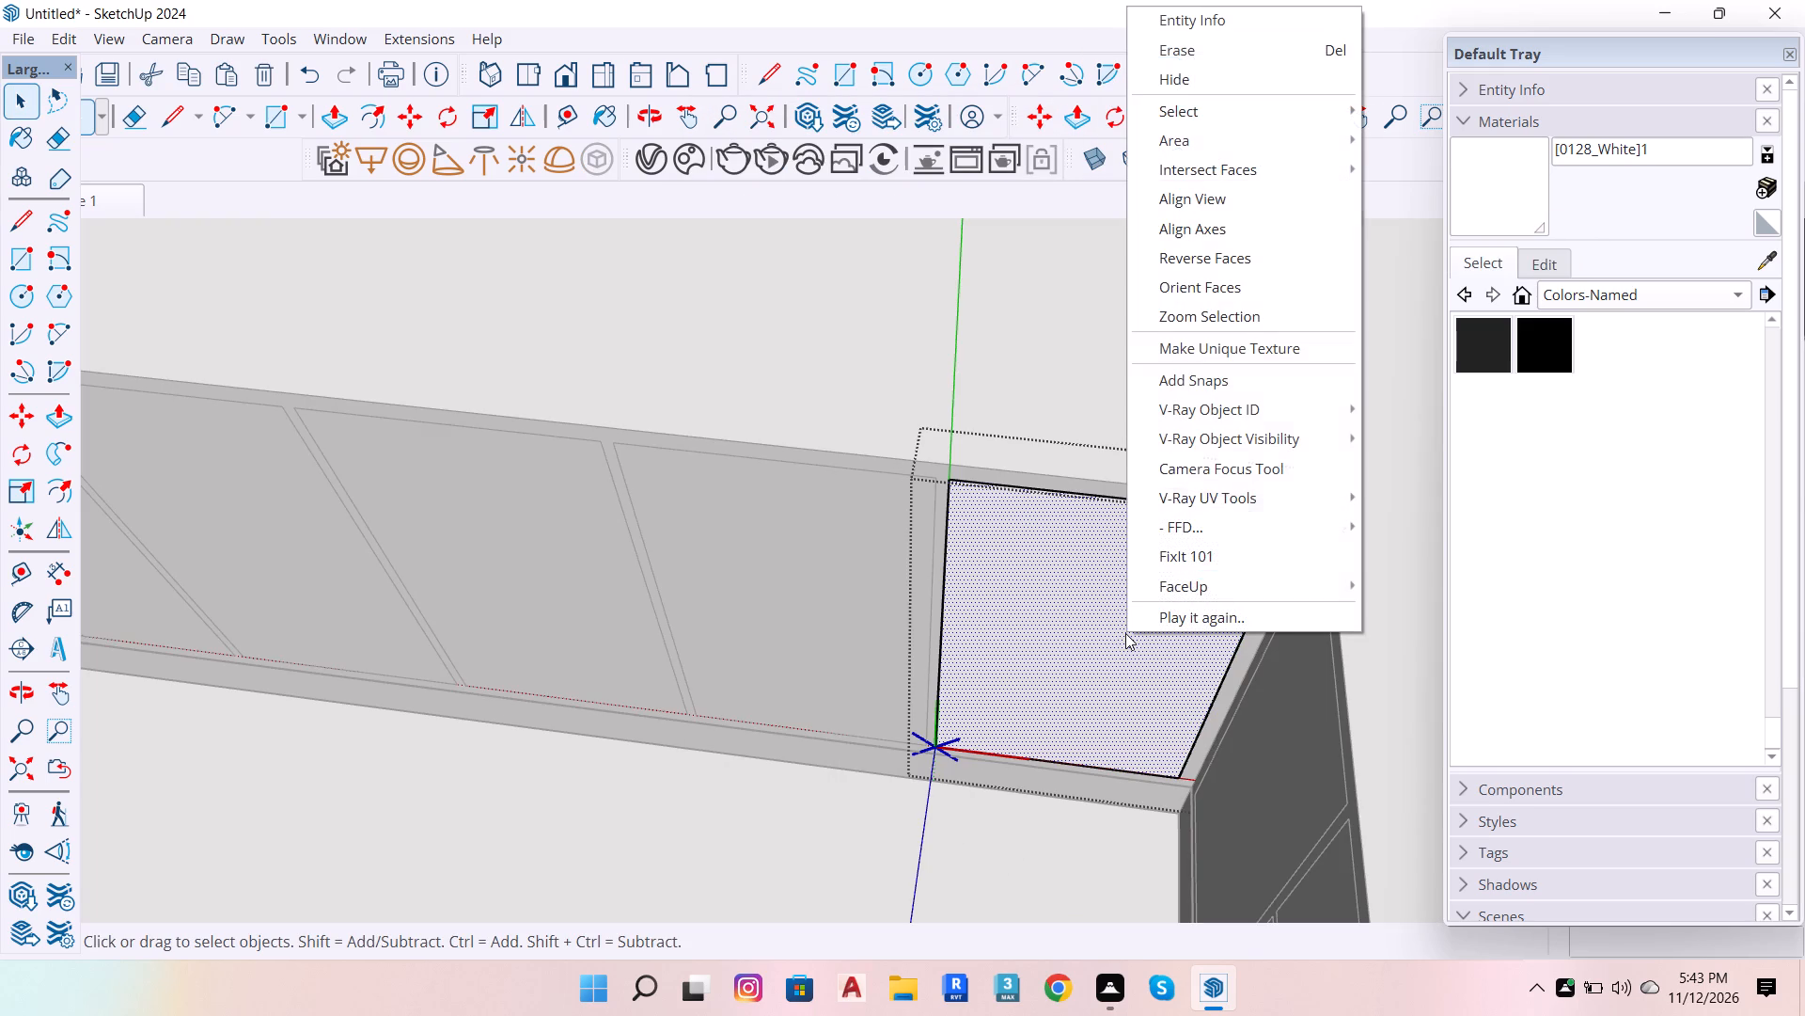
pyautogui.click(1061, 714)
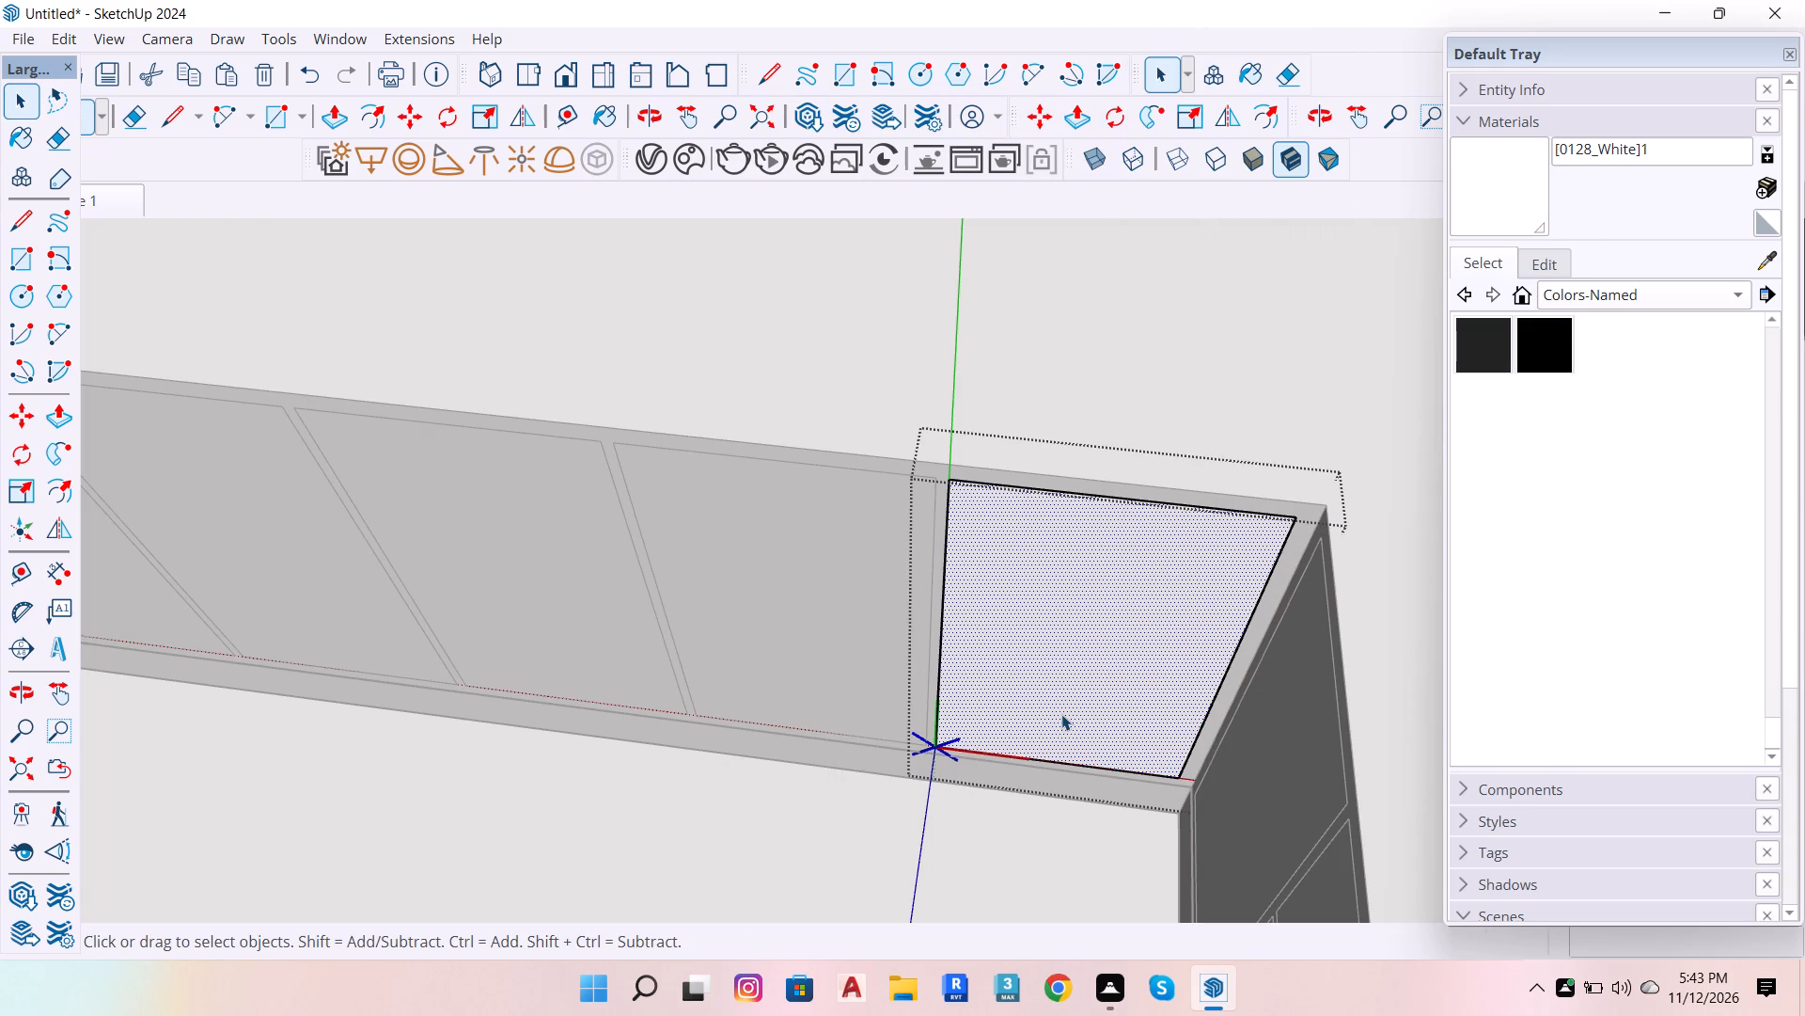
pyautogui.press('p')
pyautogui.click(1061, 714)
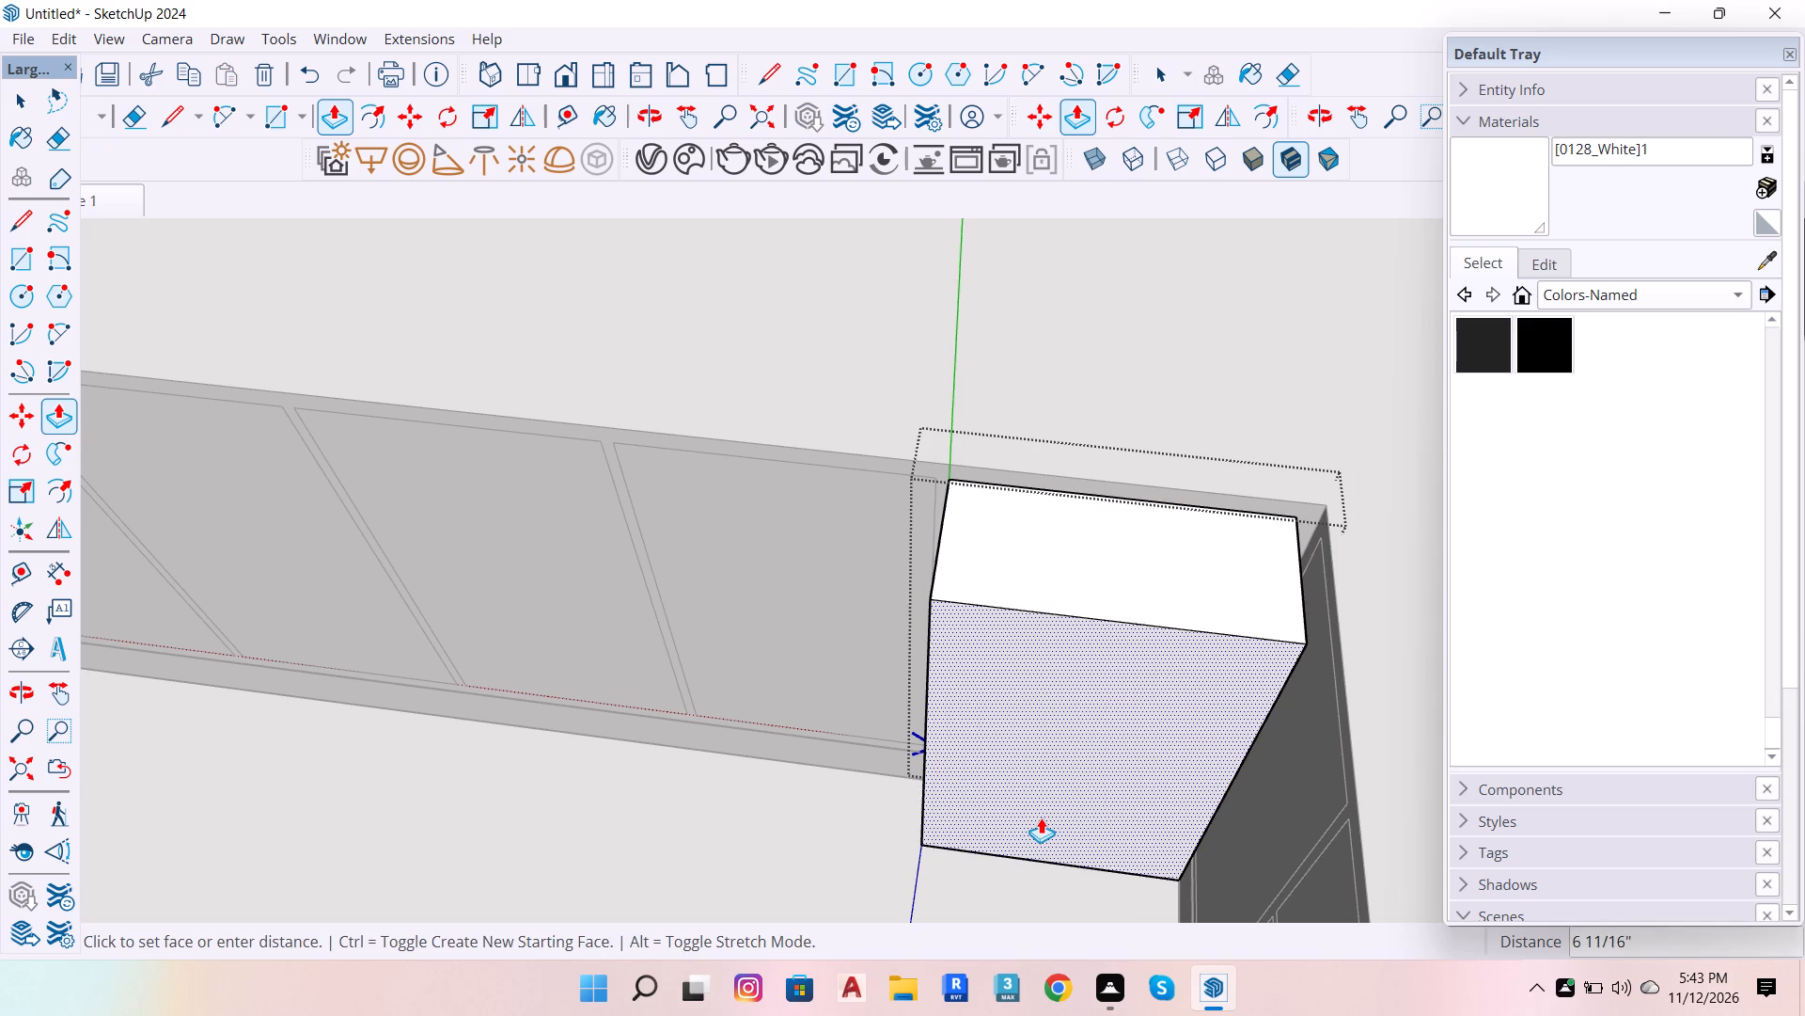
pyautogui.write('.8')
pyautogui.press('Return')
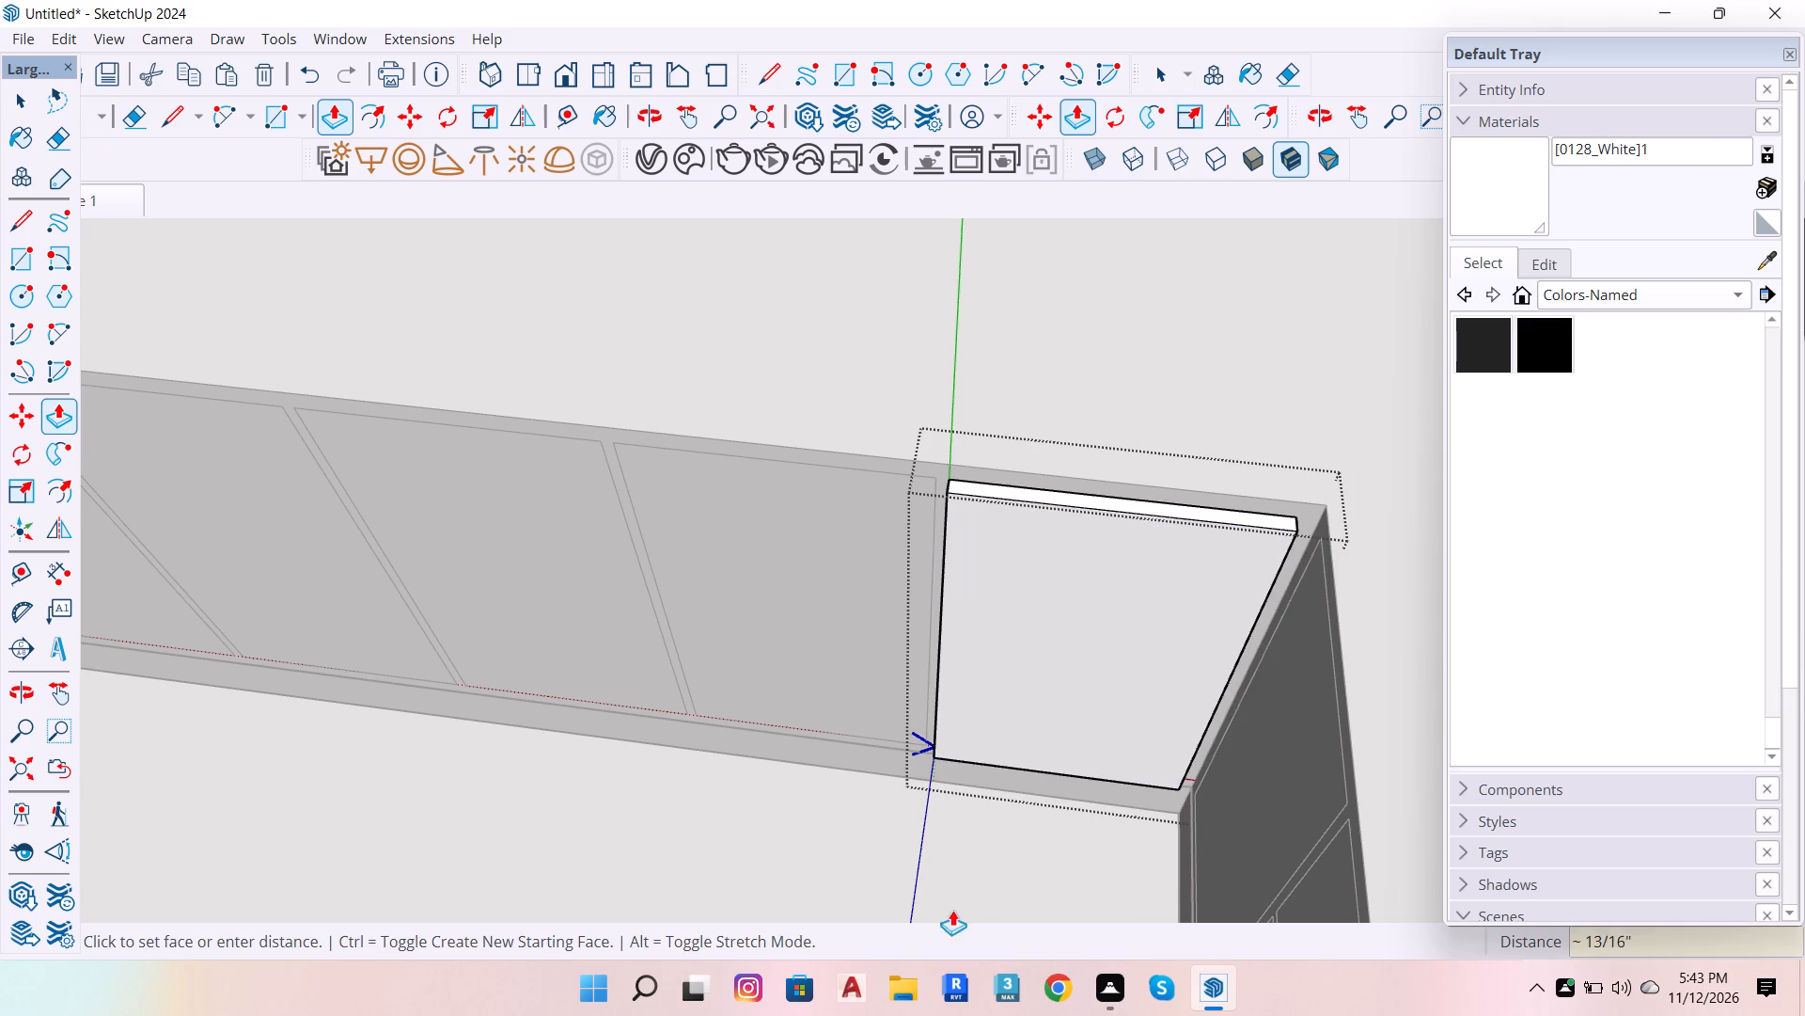
pyautogui.press('space')
pyautogui.click(919, 865)
# Copy the raised corner door about 1' 3 11/16" along the opposite run onto its second panel.
pyautogui.click(1010, 539)
pyautogui.scroll(6, 967, 488)
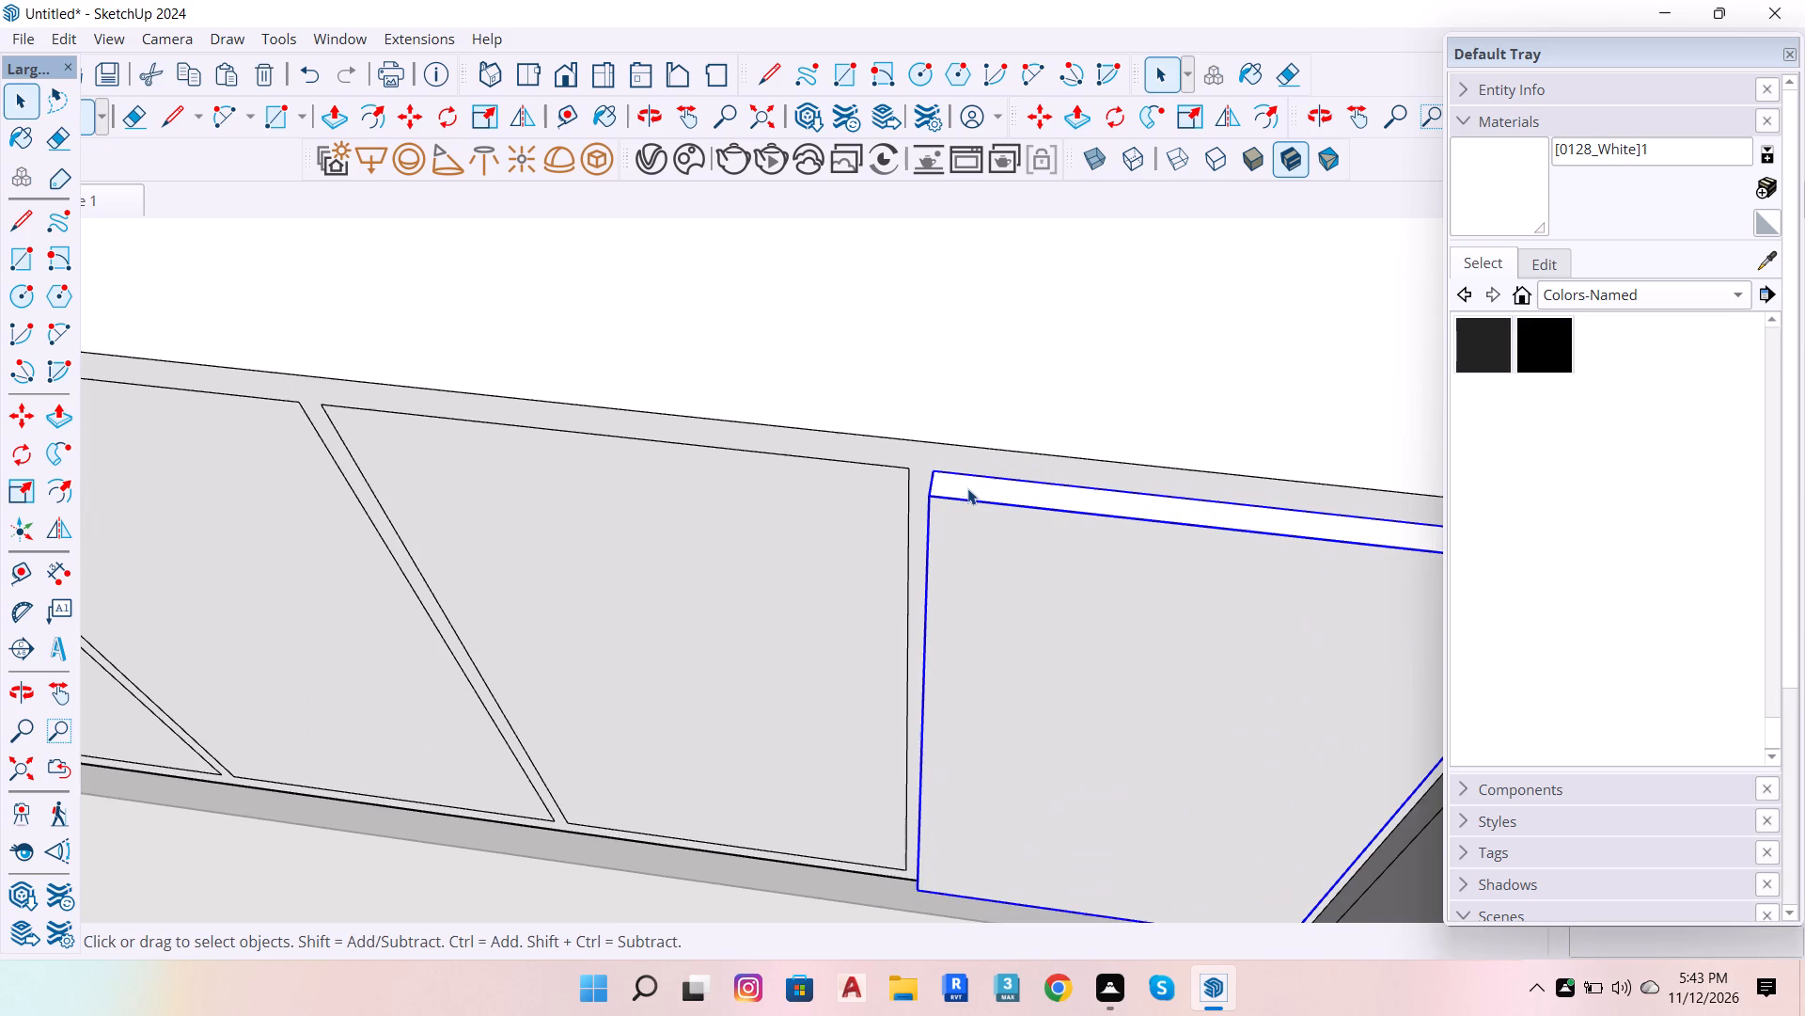
pyautogui.press('m')
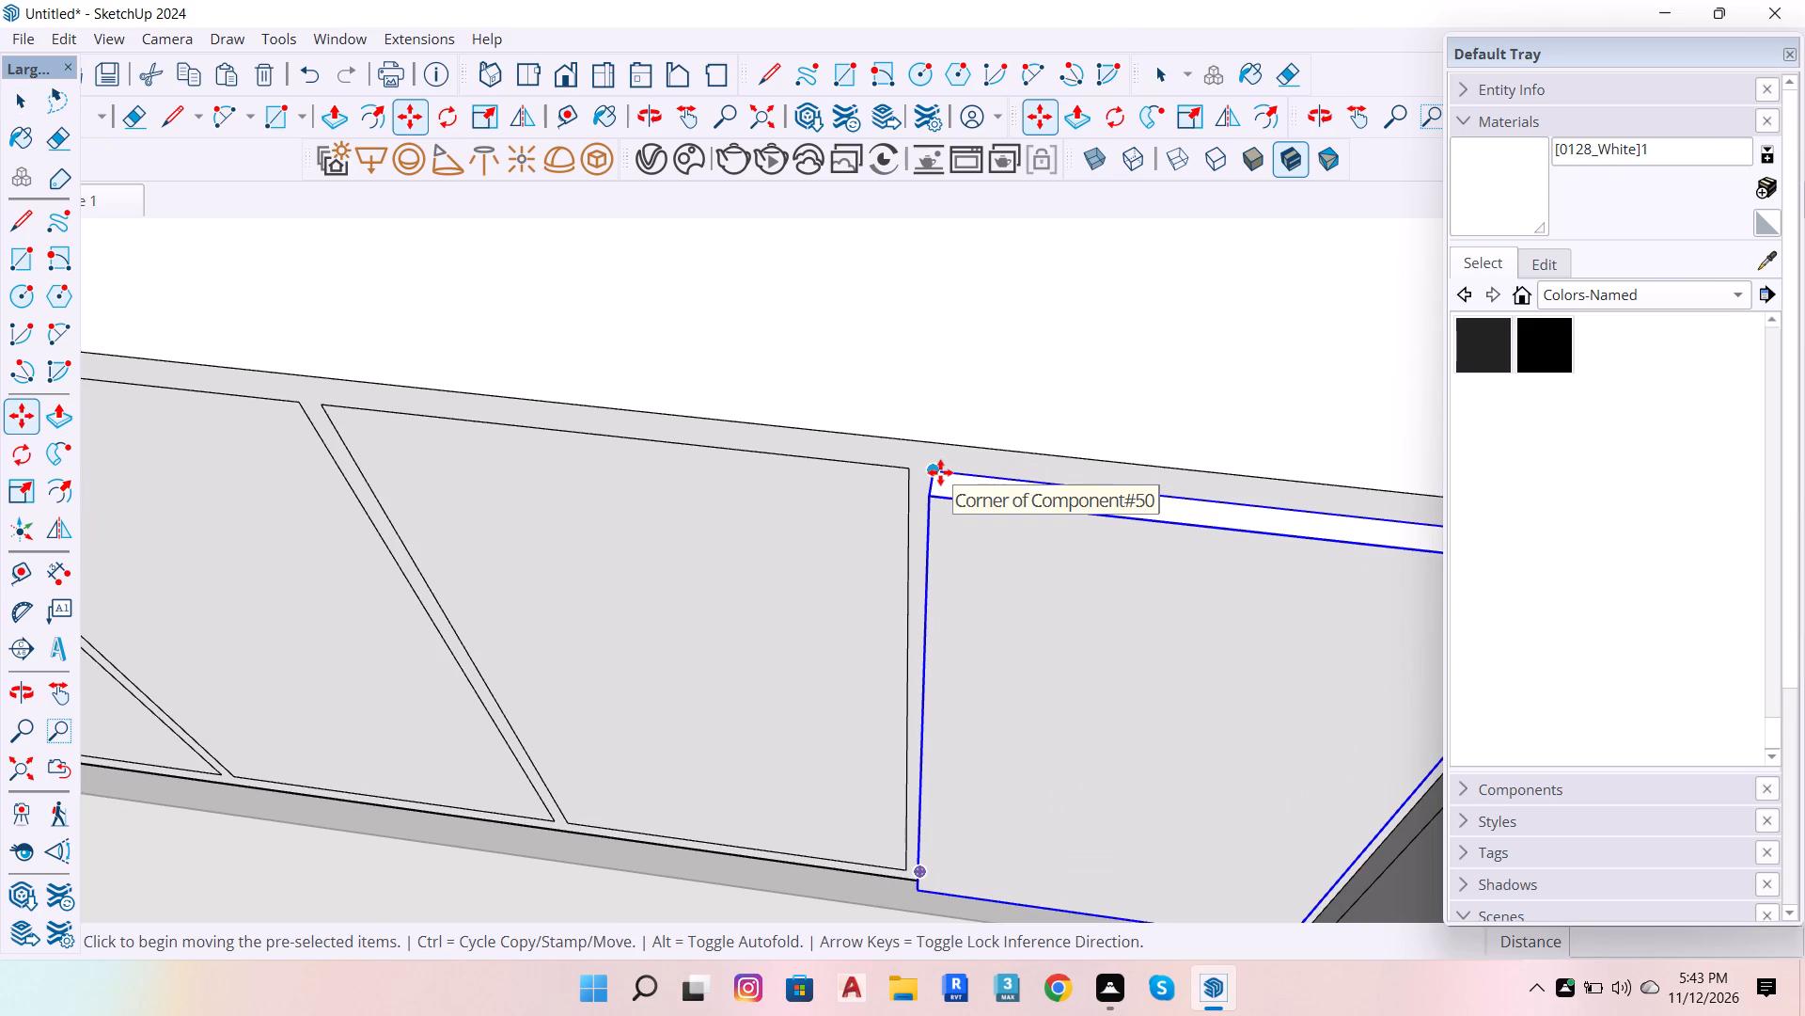
pyautogui.click(939, 471)
pyautogui.scroll(-6, 1081, 570)
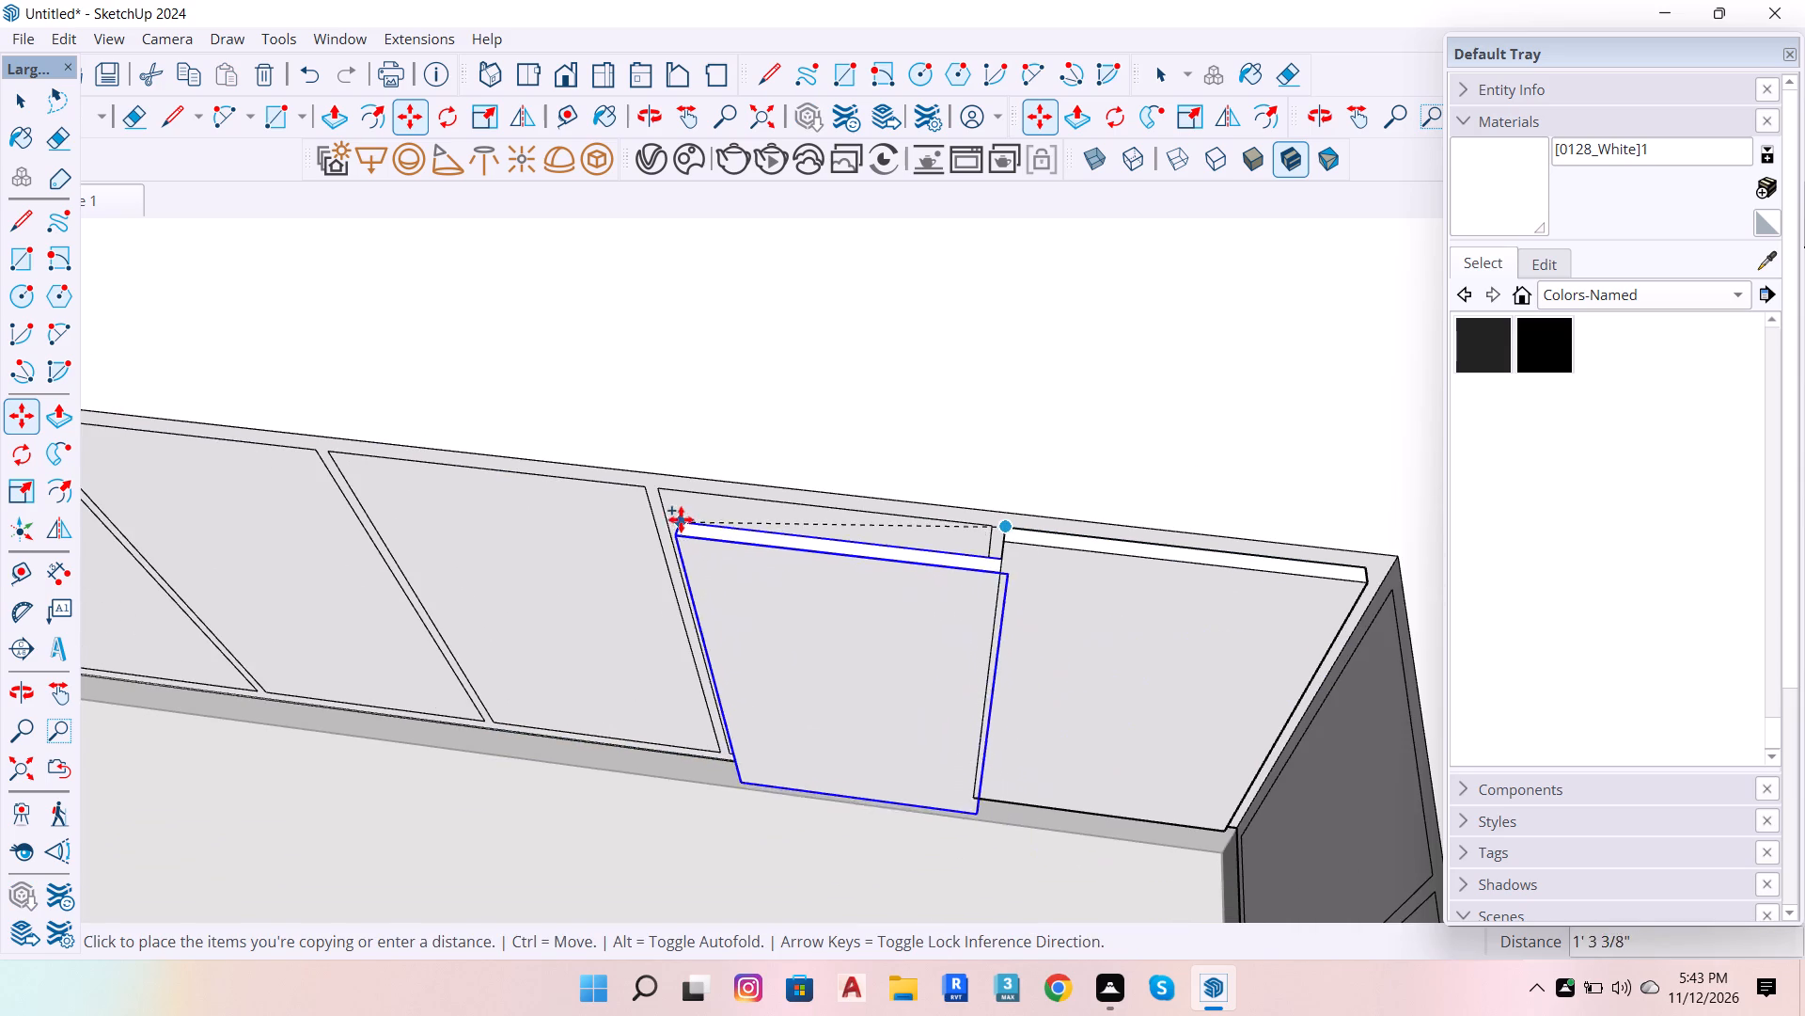
pyautogui.scroll(3, 669, 500)
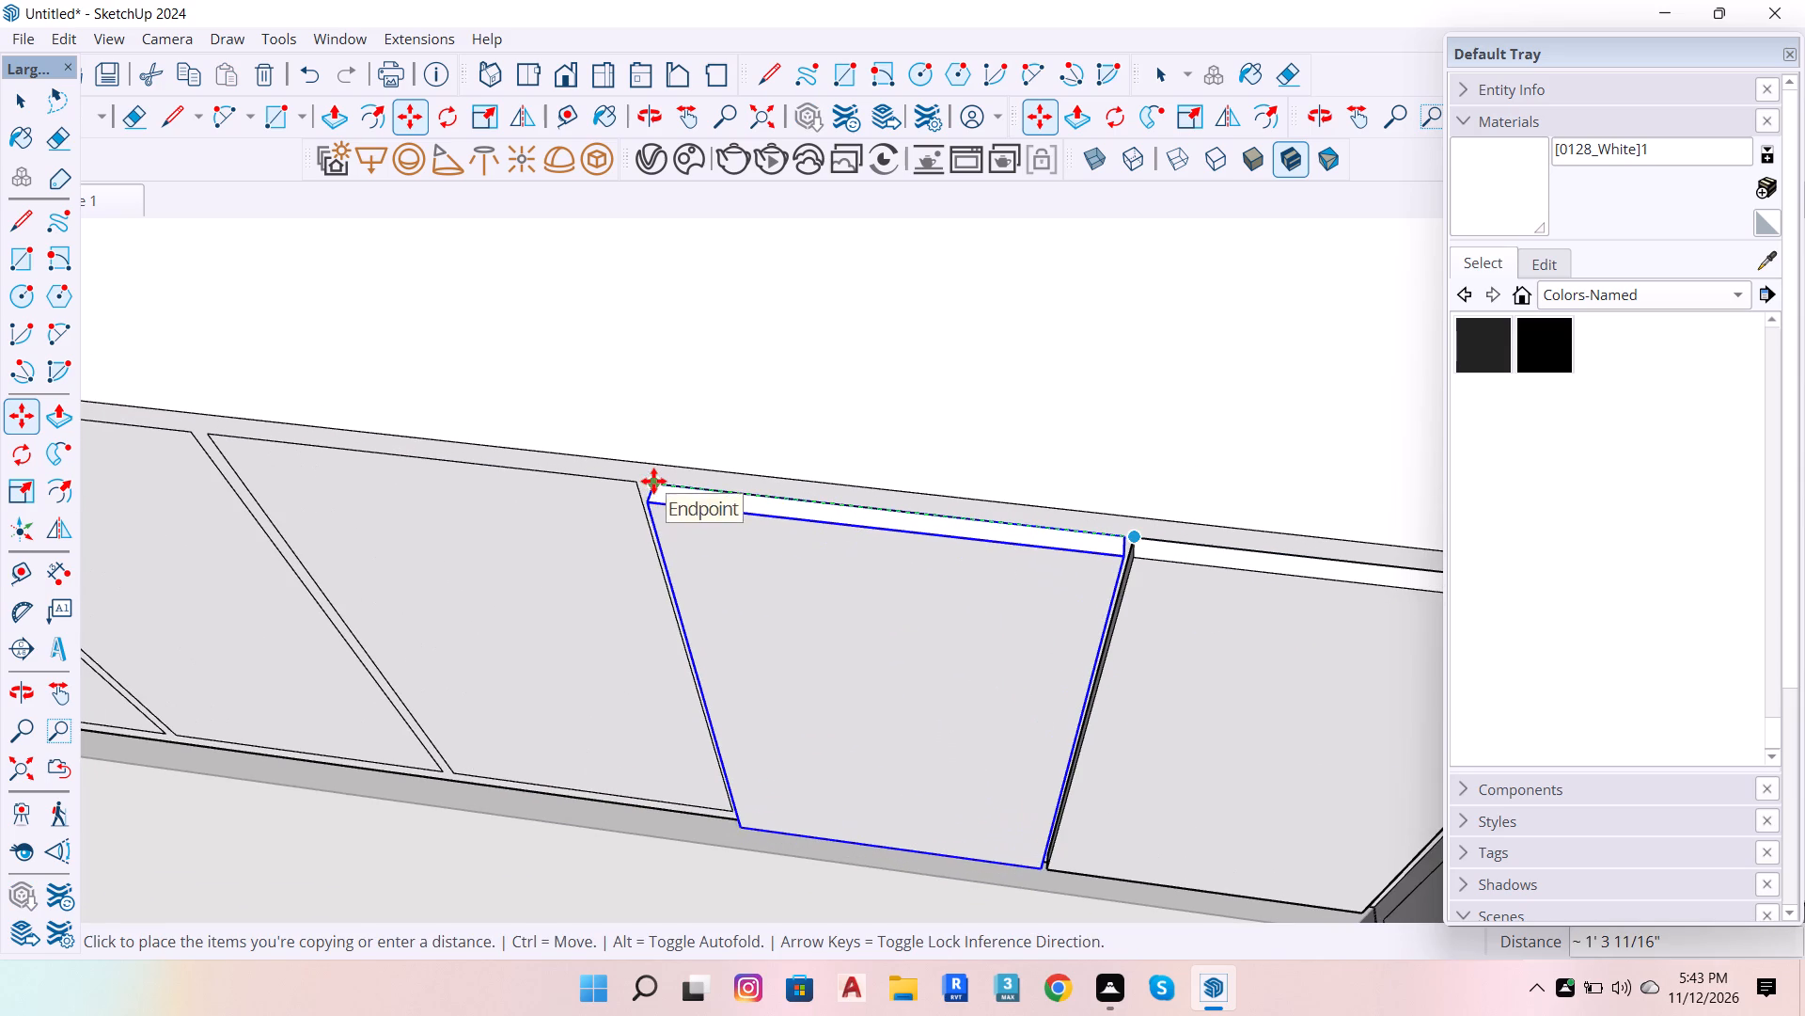
pyautogui.click(653, 481)
# Copy the door onto the third and fourth panels of the opposite run, matching each panel's upper corner.
pyautogui.click(658, 487)
pyautogui.scroll(-7, 1016, 659)
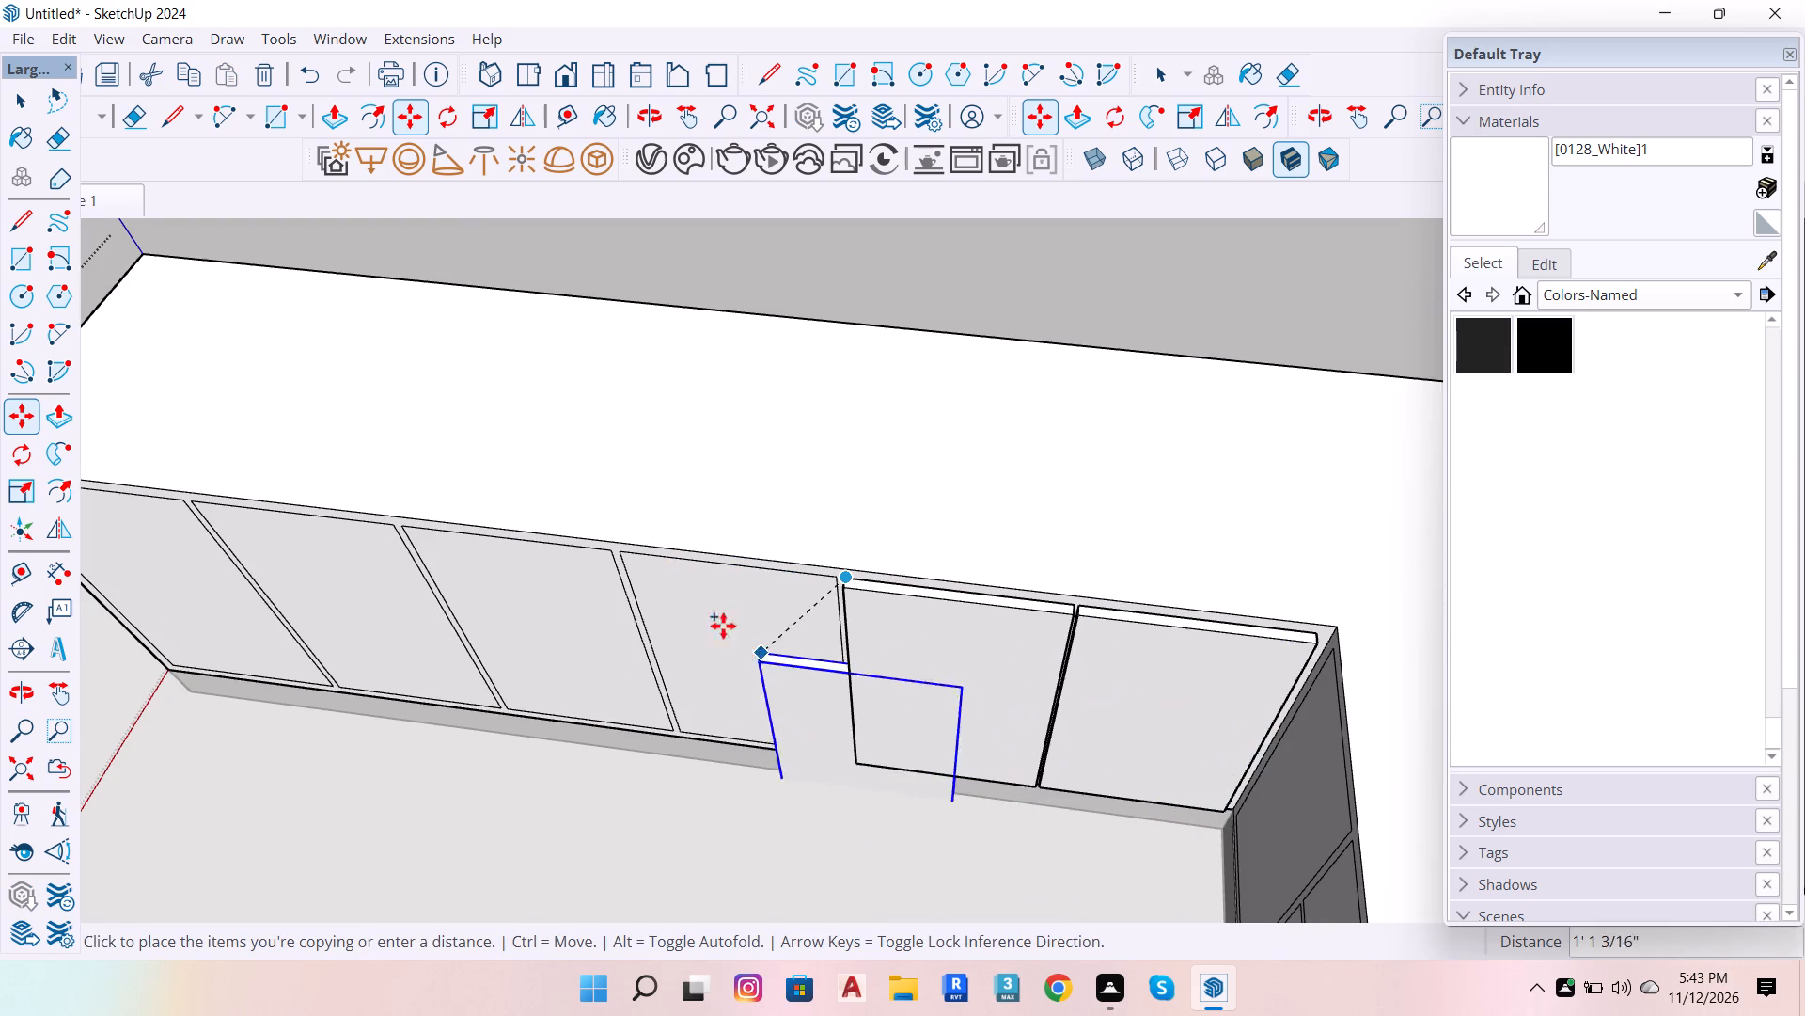
pyautogui.scroll(4, 662, 583)
pyautogui.click(611, 546)
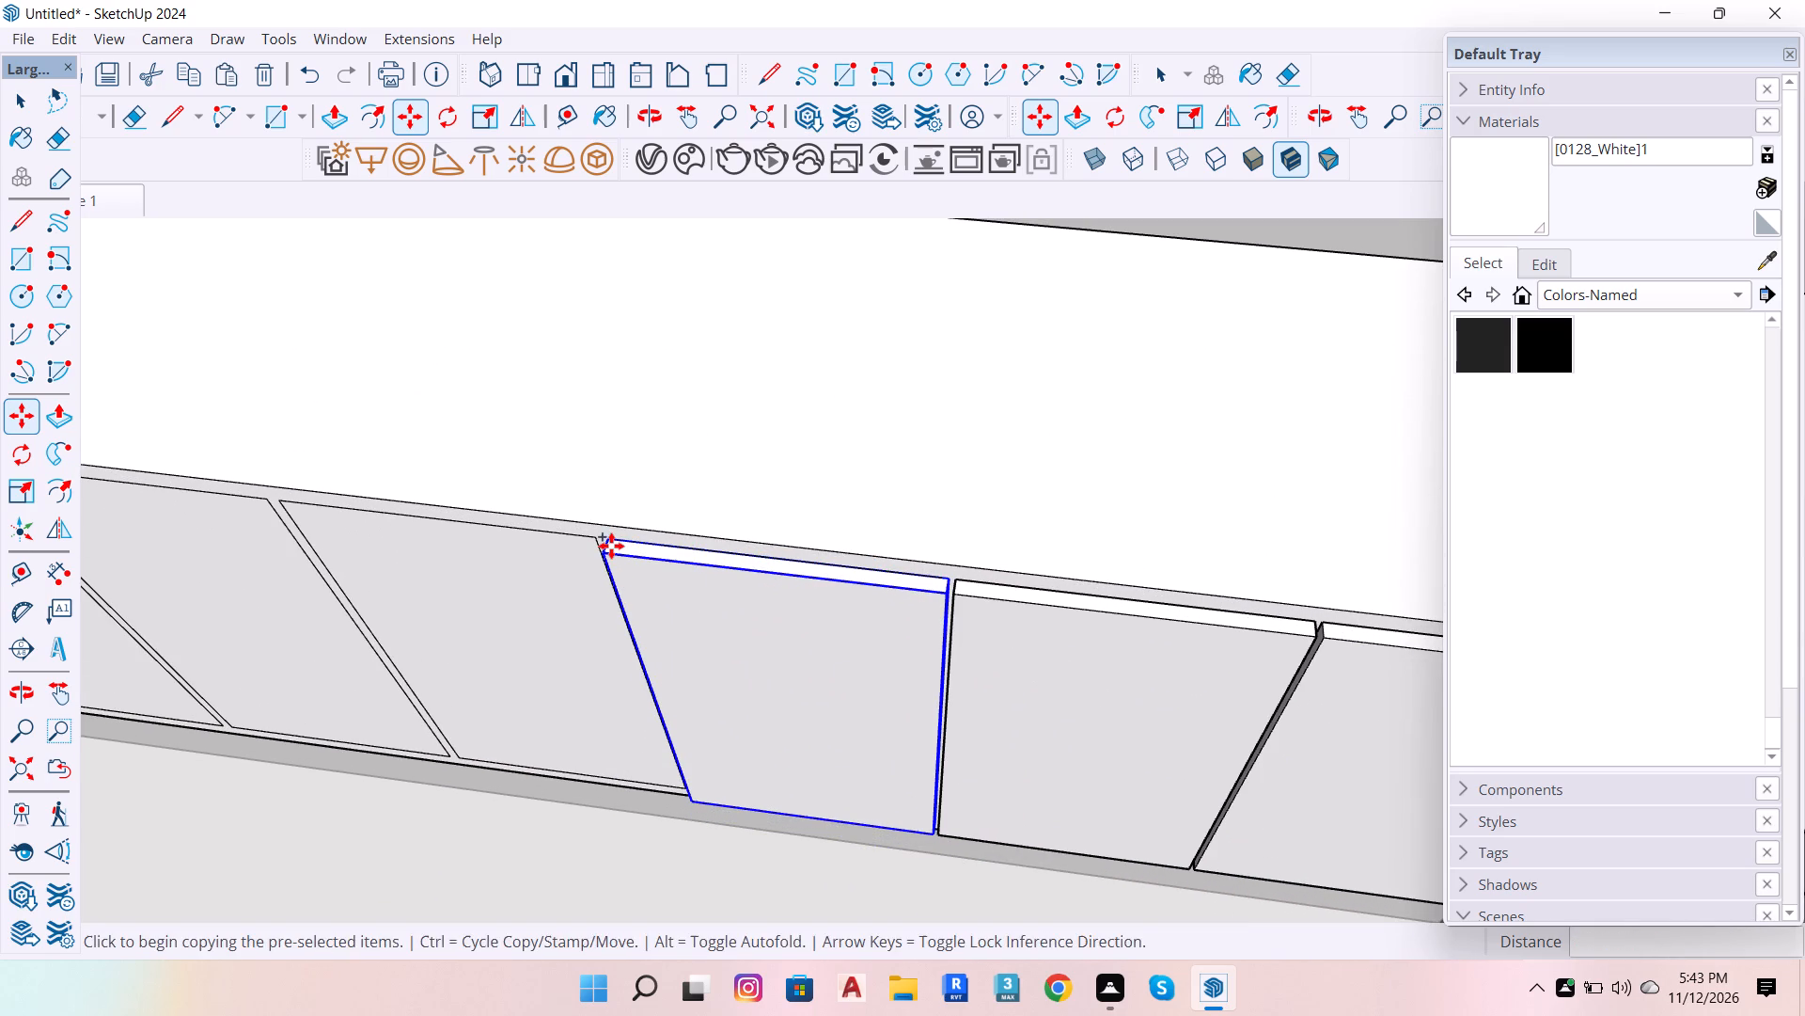
pyautogui.click(611, 546)
pyautogui.scroll(-7, 1087, 691)
pyautogui.scroll(6, 581, 628)
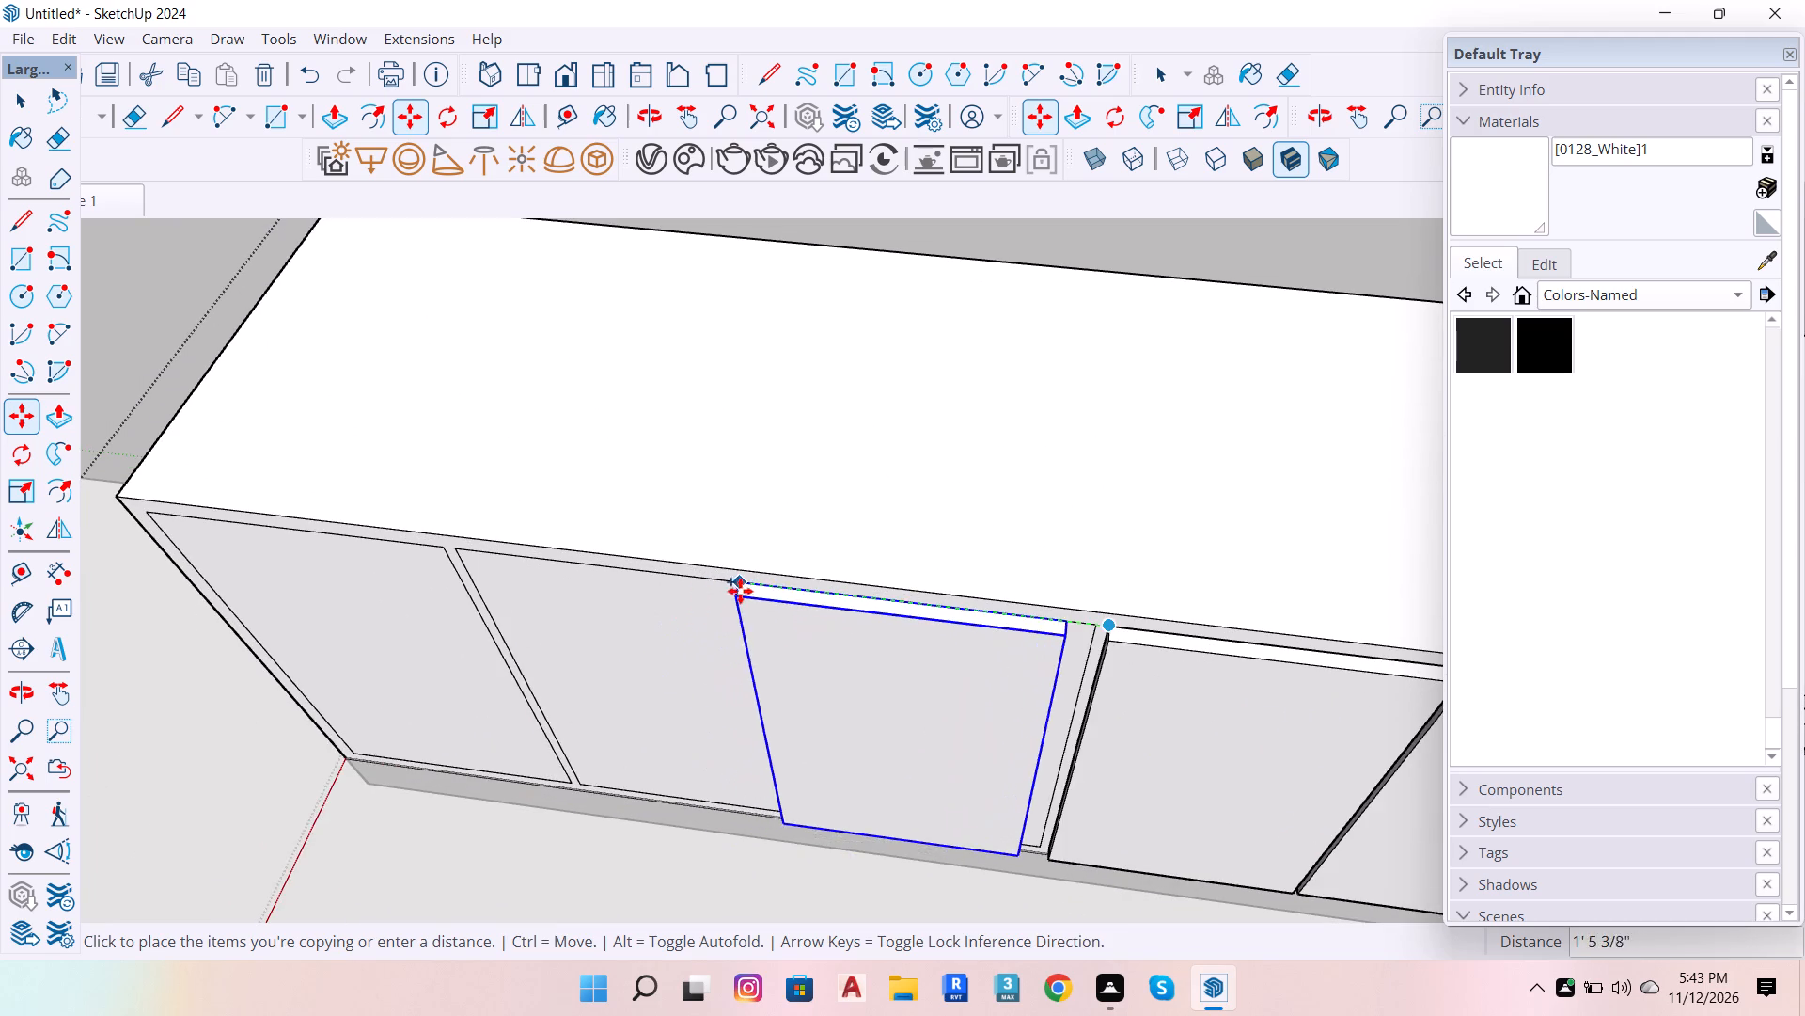
pyautogui.scroll(4, 753, 592)
pyautogui.click(776, 579)
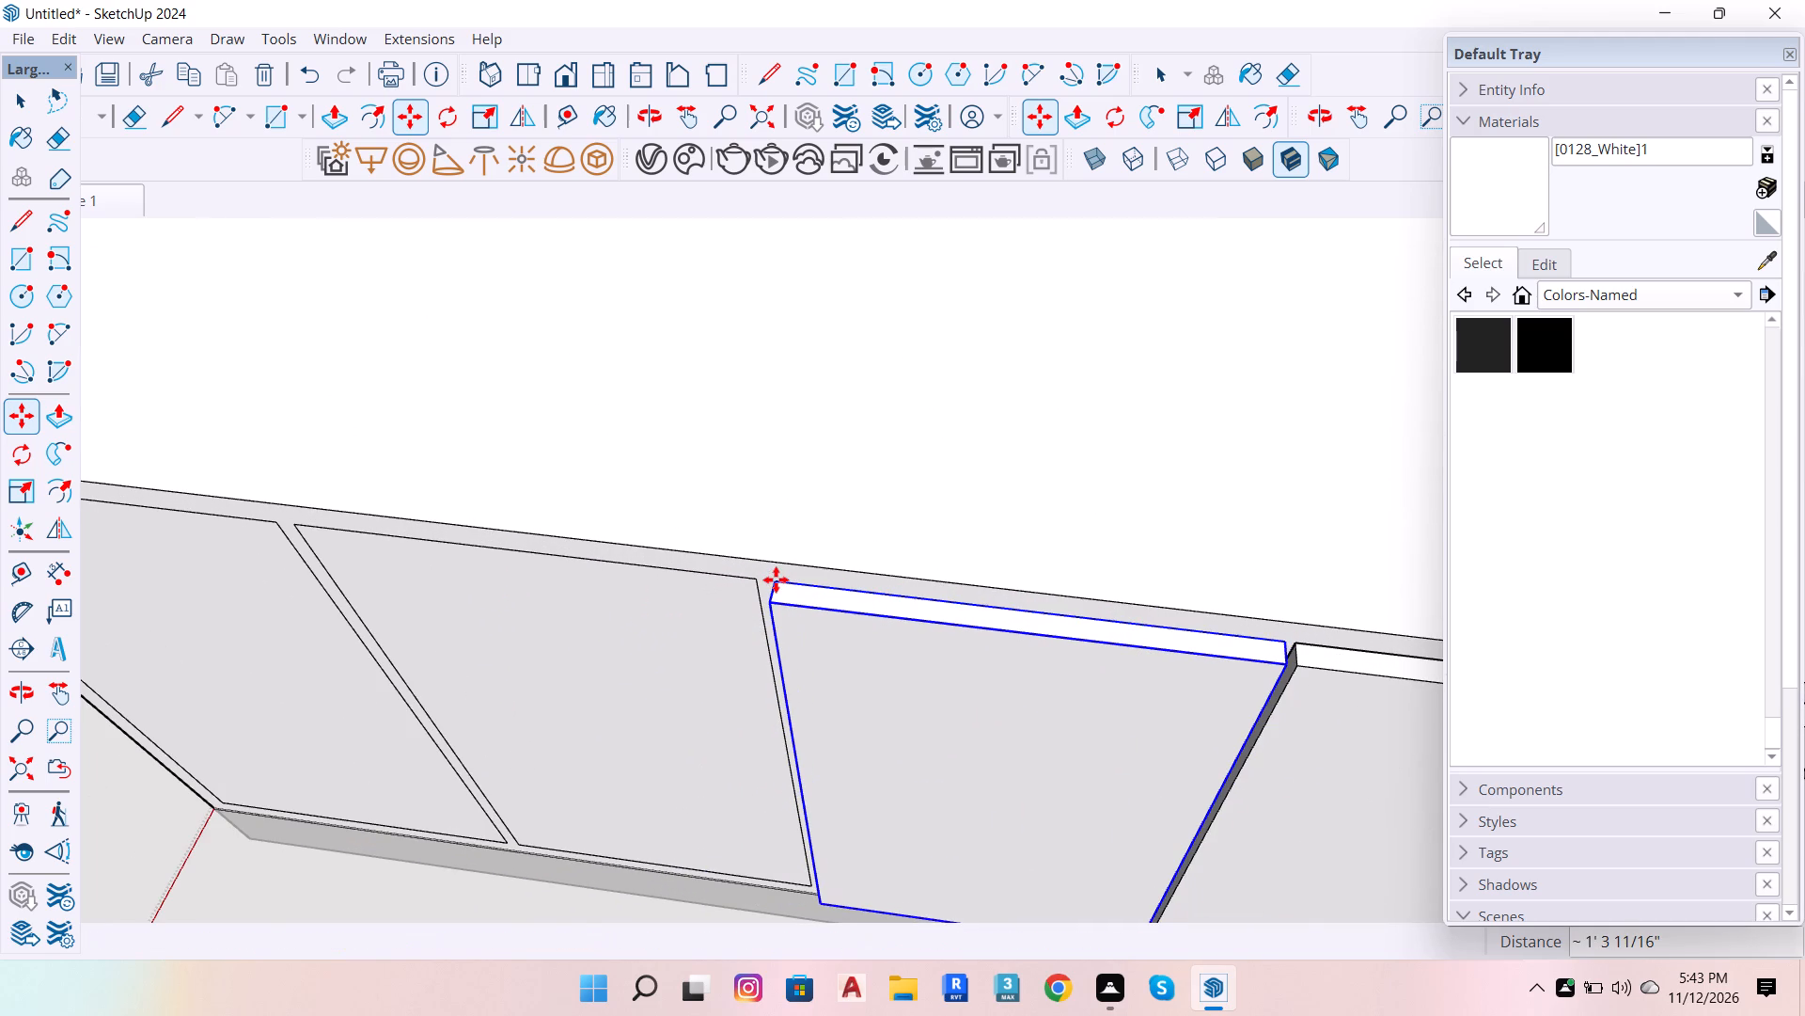
# Copy the raised door onto the fifth and sixth panels of the opposite run, matching each panel's upper corner.
pyautogui.click(776, 579)
pyautogui.scroll(-7, 918, 705)
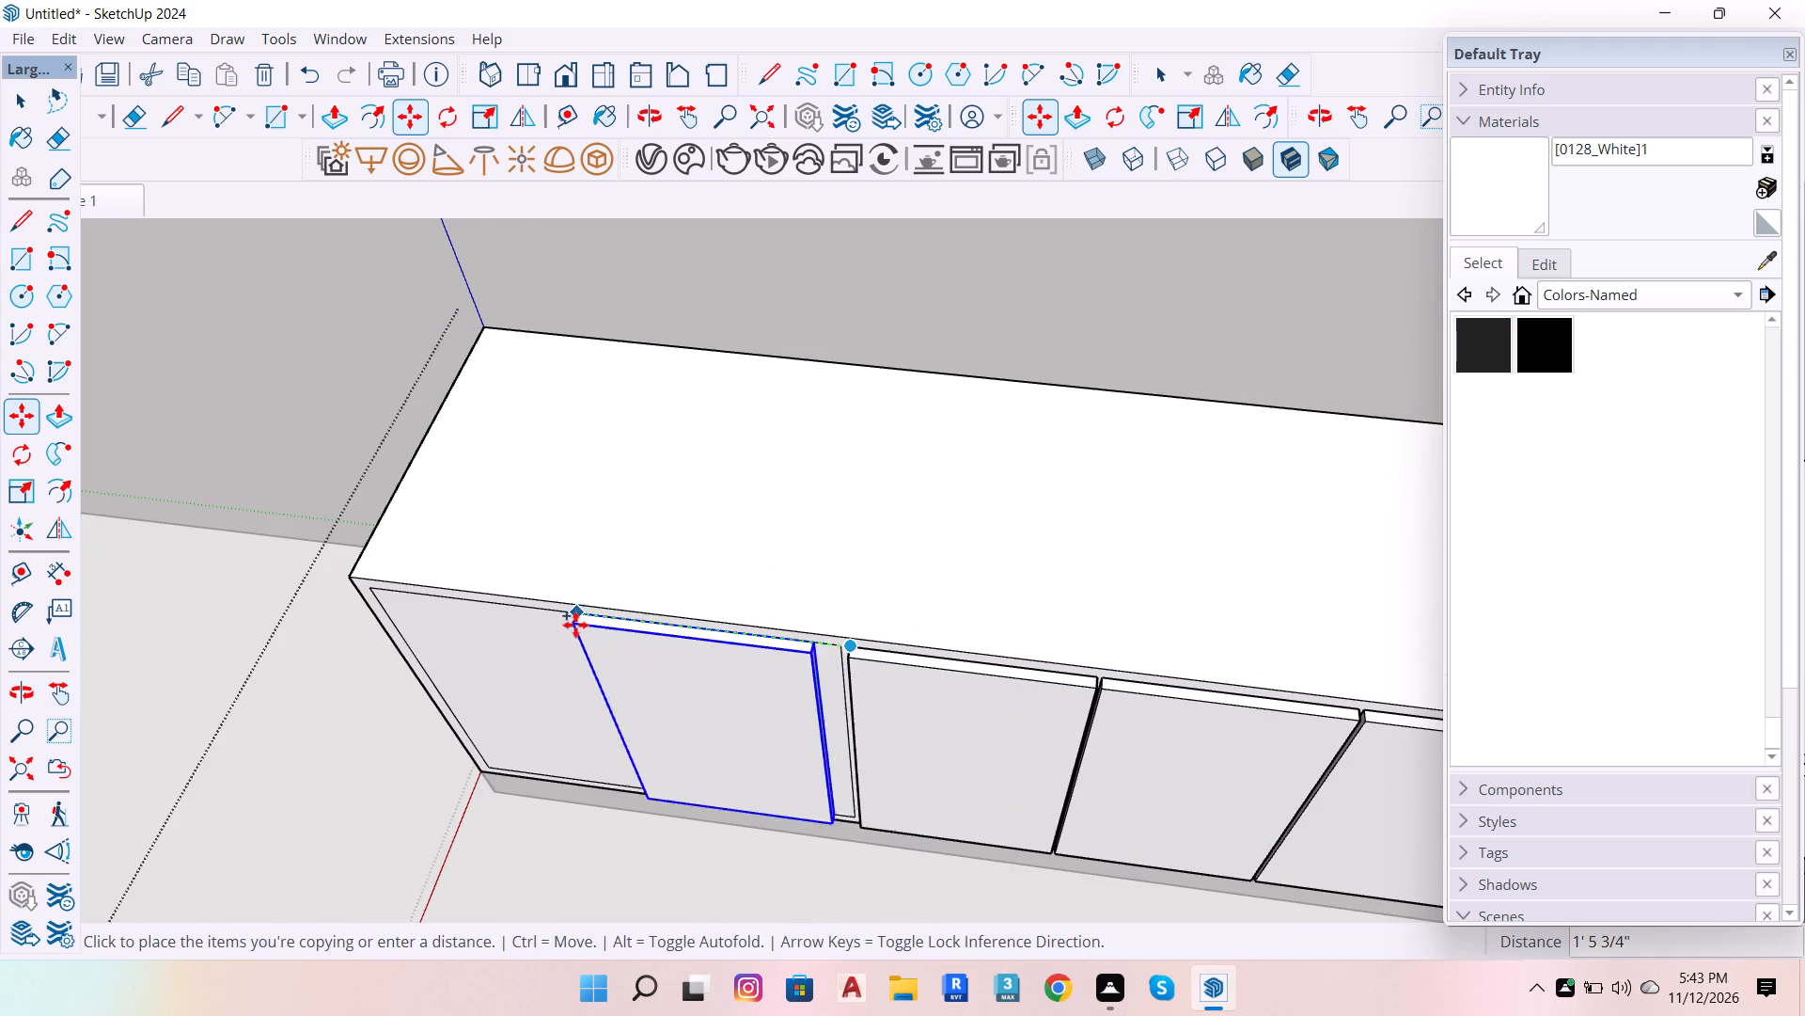
pyautogui.scroll(5, 580, 621)
pyautogui.click(629, 622)
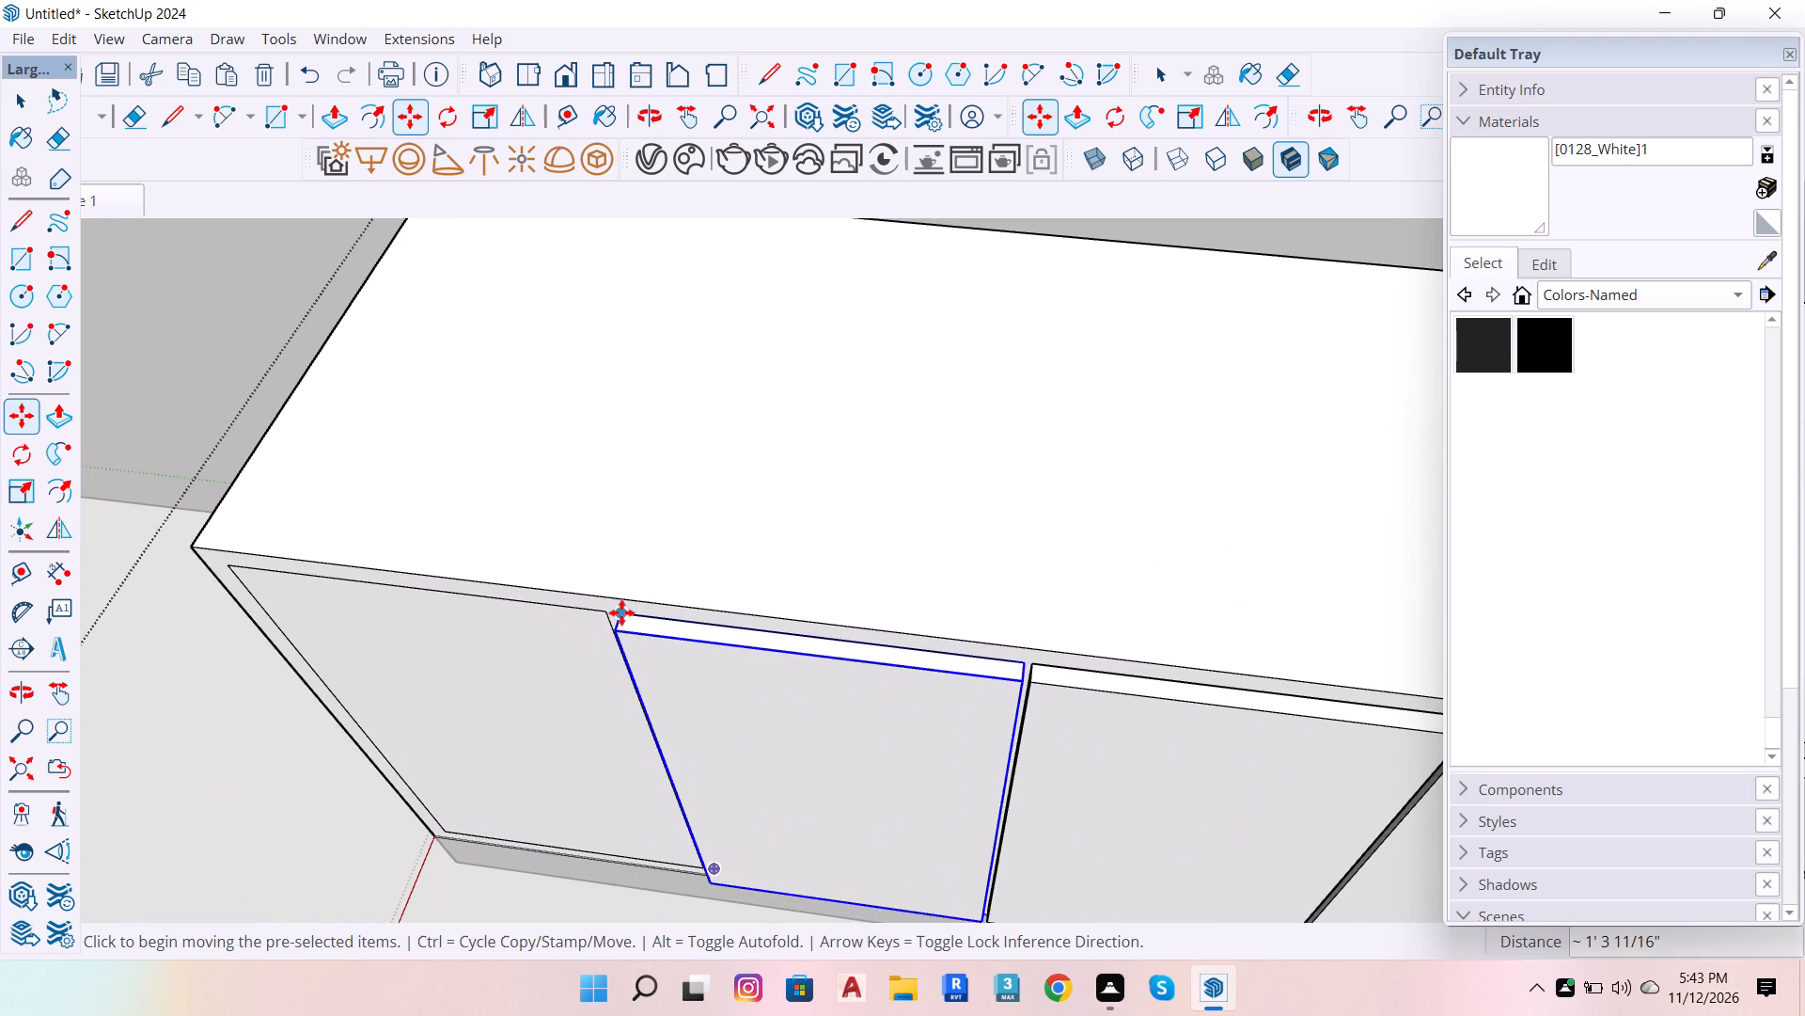
pyautogui.click(621, 611)
pyautogui.scroll(-6, 873, 736)
pyautogui.scroll(4, 604, 684)
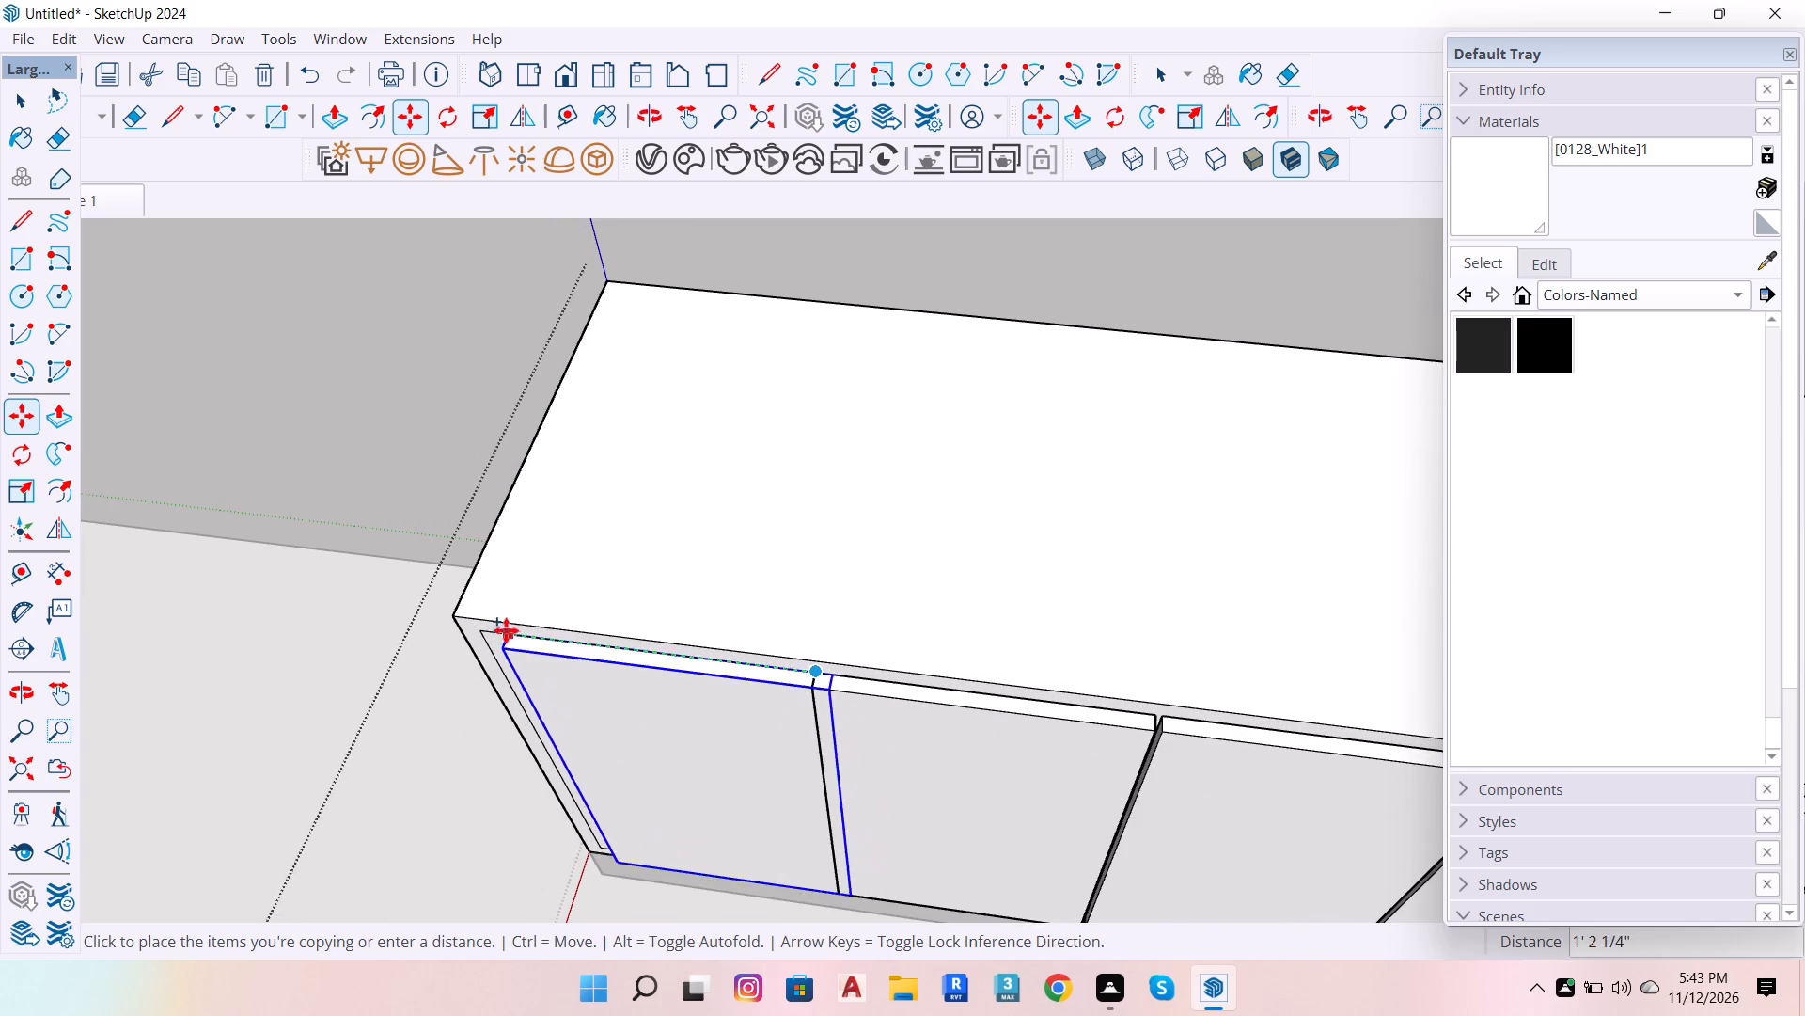
pyautogui.click(492, 634)
pyautogui.scroll(-6, 696, 671)
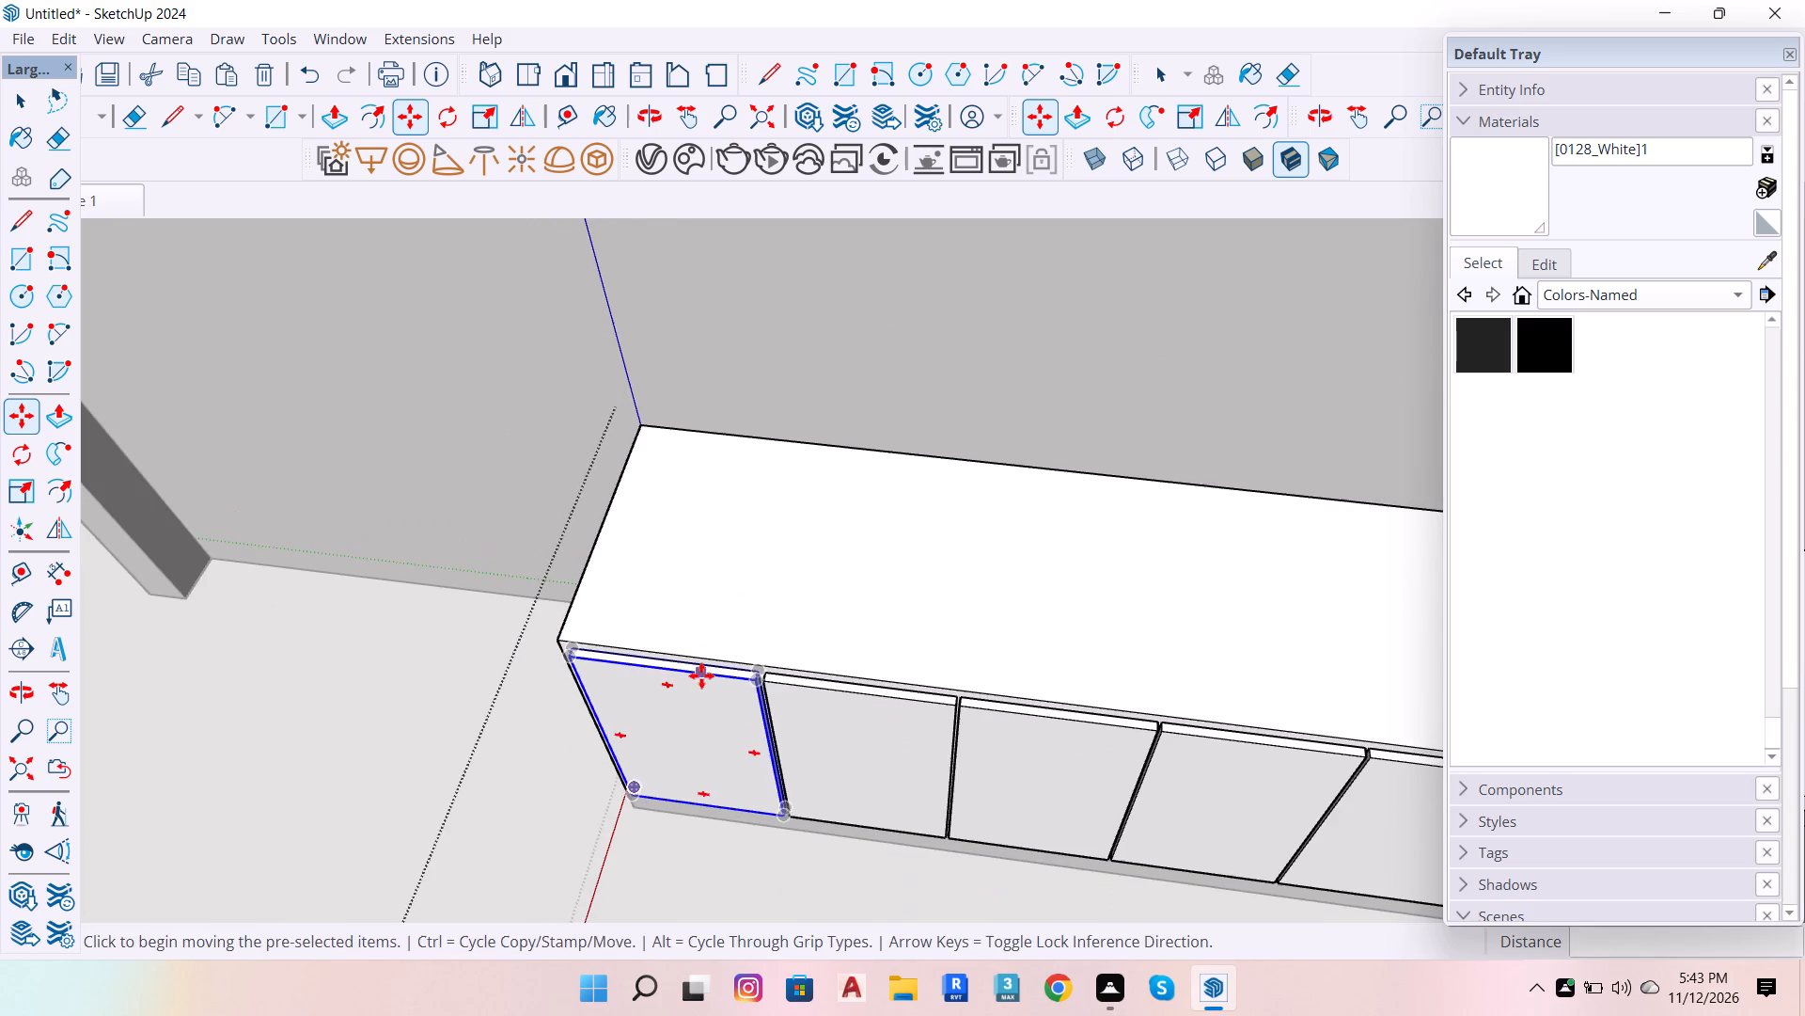
pyautogui.press('space')
pyautogui.scroll(-5, 707, 712)
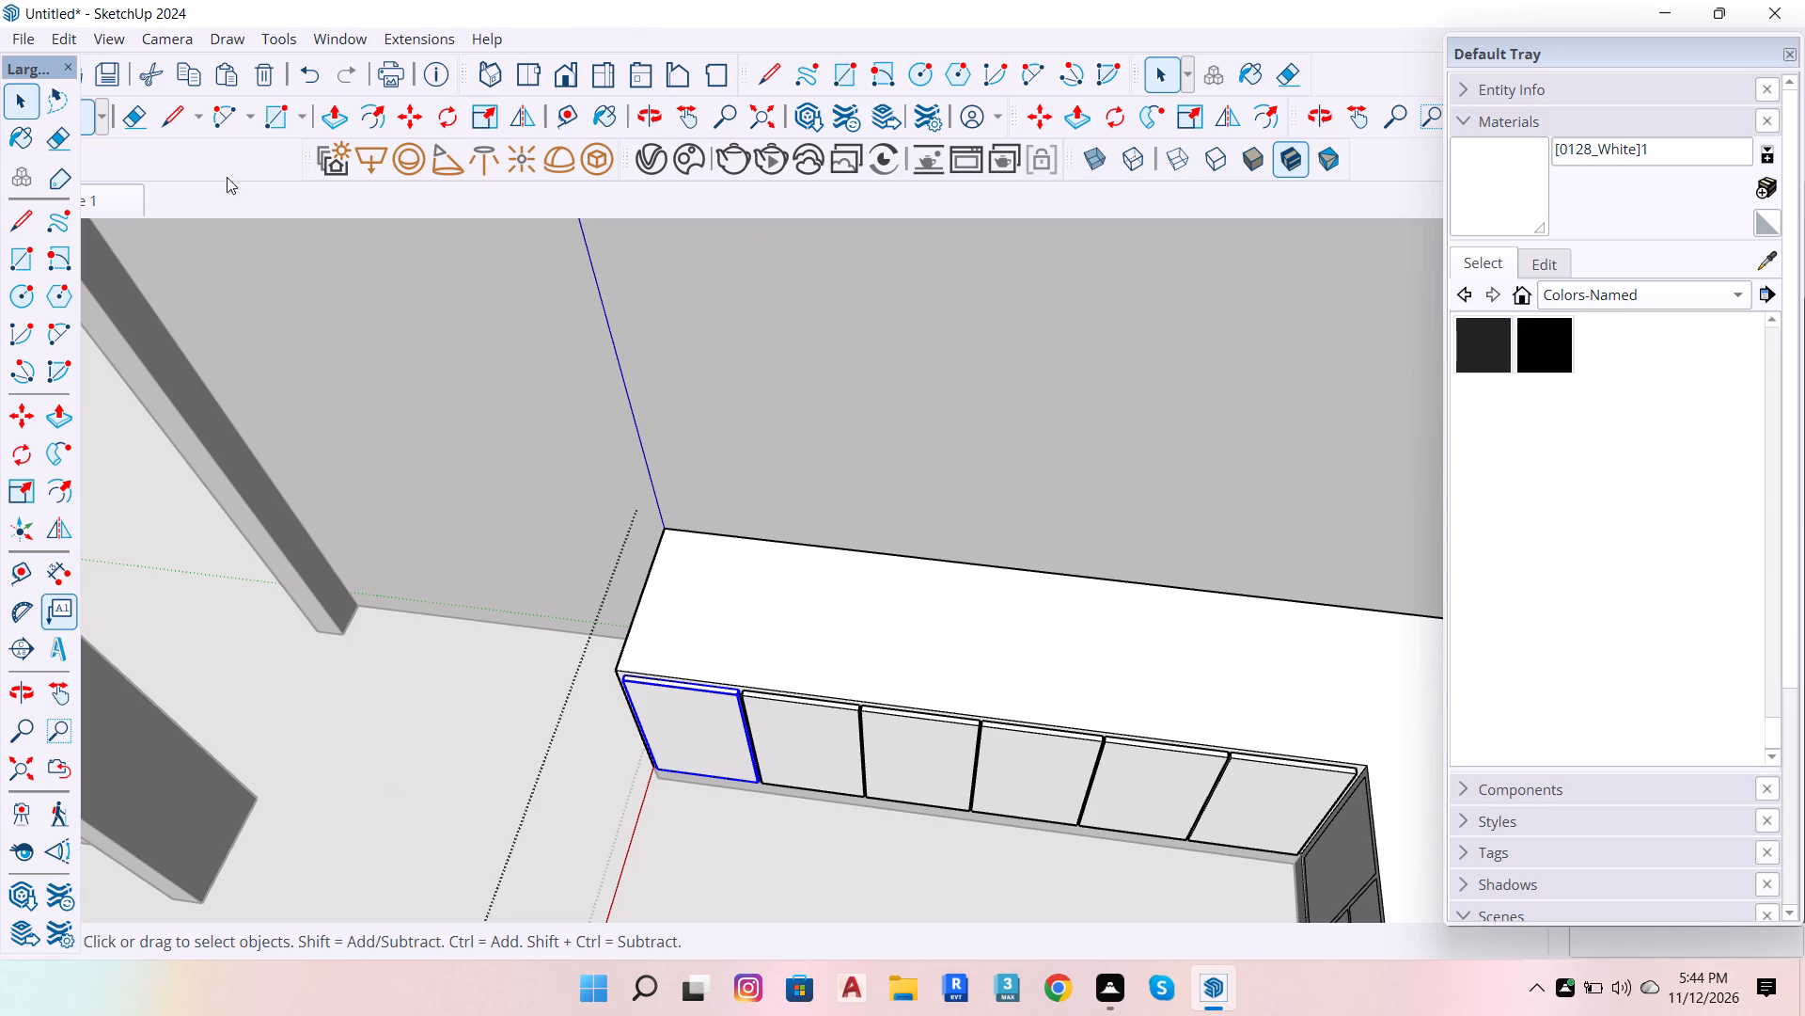
# Group the corner door panel of the counter's connecting run, beside its drawer panels, and make it a component with default settings.
pyautogui.click(651, 120)
pyautogui.moveTo(544, 603); pyautogui.dragTo(1229, 689)
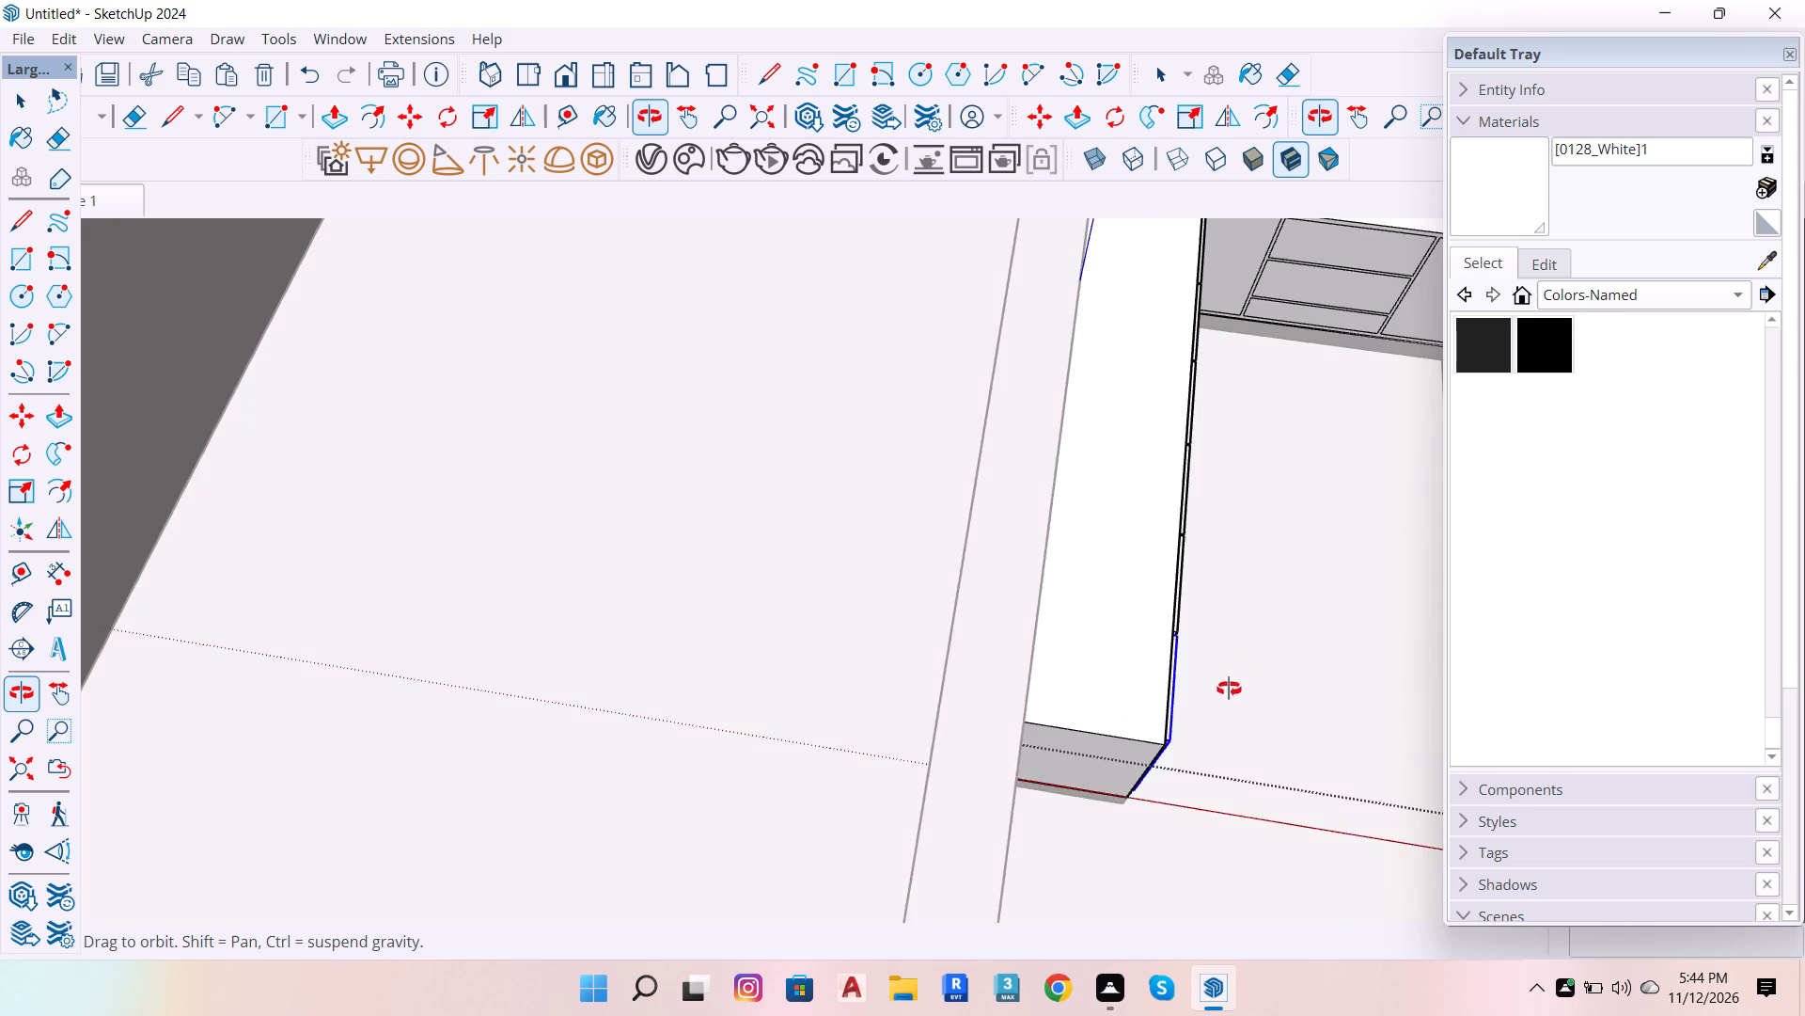
pyautogui.moveTo(1229, 689); pyautogui.dragTo(1229, 691)
pyautogui.scroll(-8, 897, 648)
pyautogui.scroll(5, 1345, 463)
pyautogui.scroll(8, 939, 486)
pyautogui.scroll(5, 1016, 426)
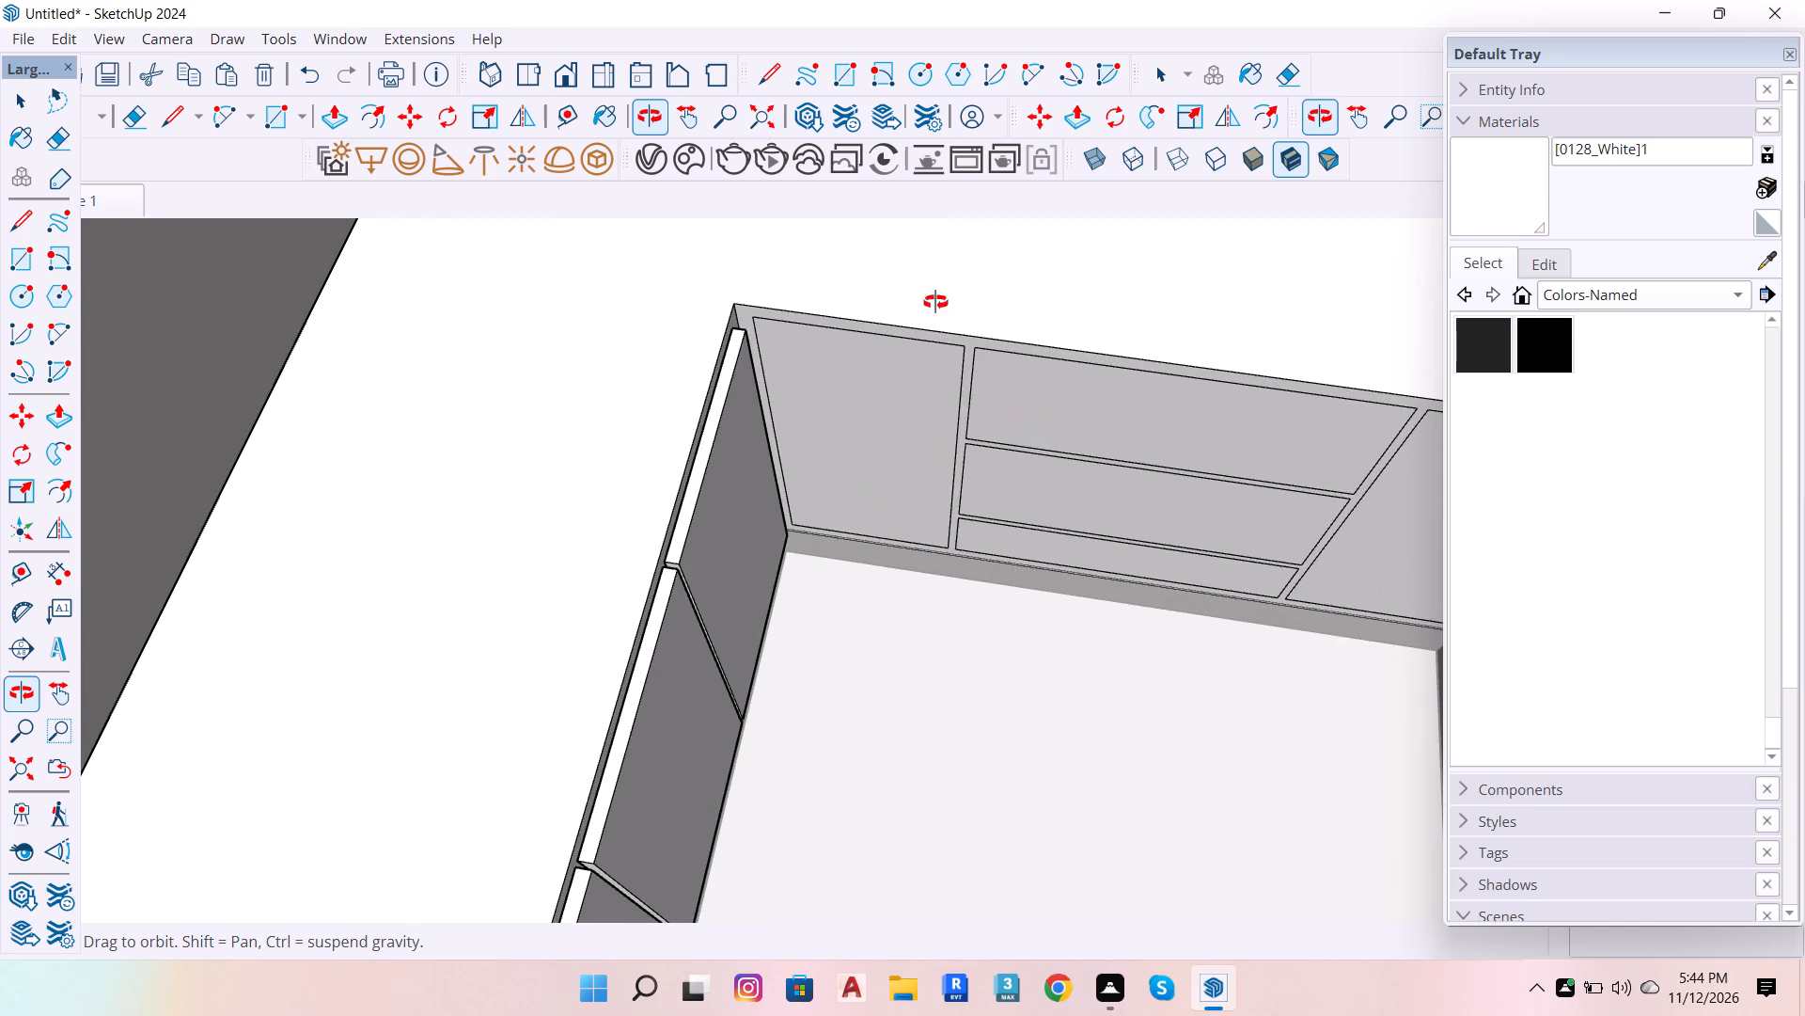
pyautogui.moveTo(927, 298); pyautogui.dragTo(922, 250)
pyautogui.scroll(6, 908, 314)
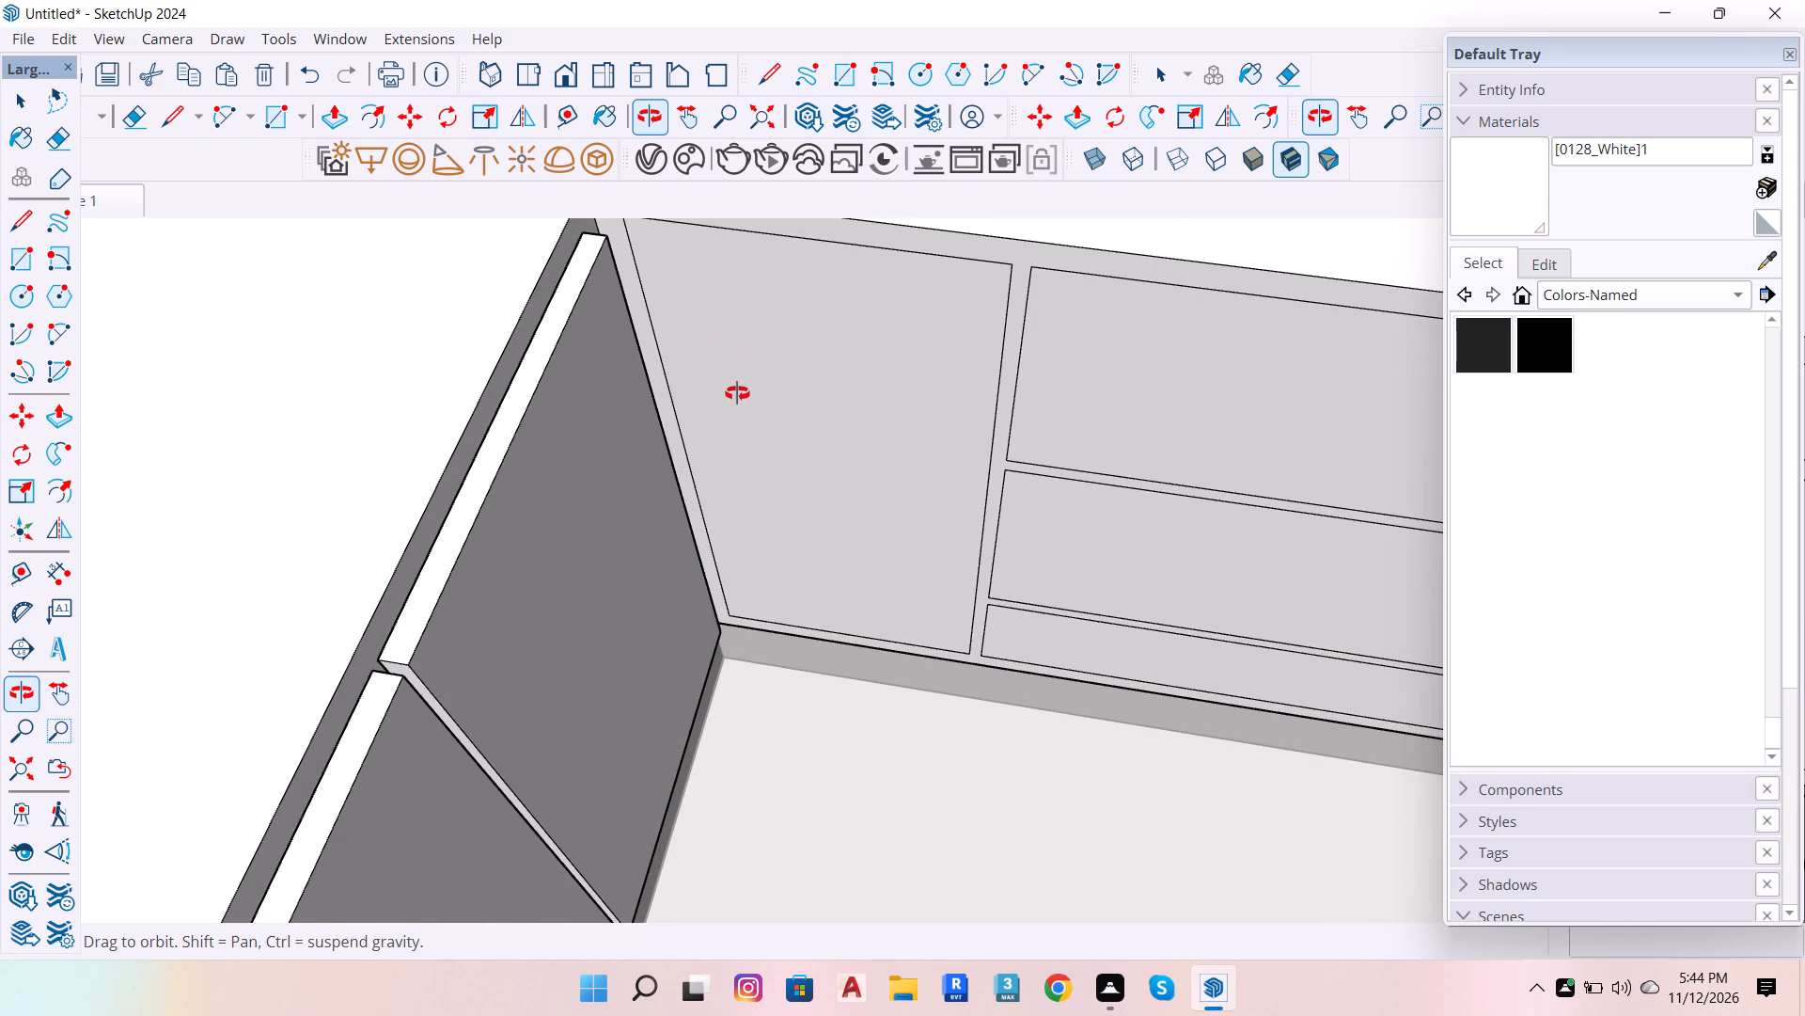
pyautogui.scroll(-5, 735, 389)
pyautogui.click(23, 110)
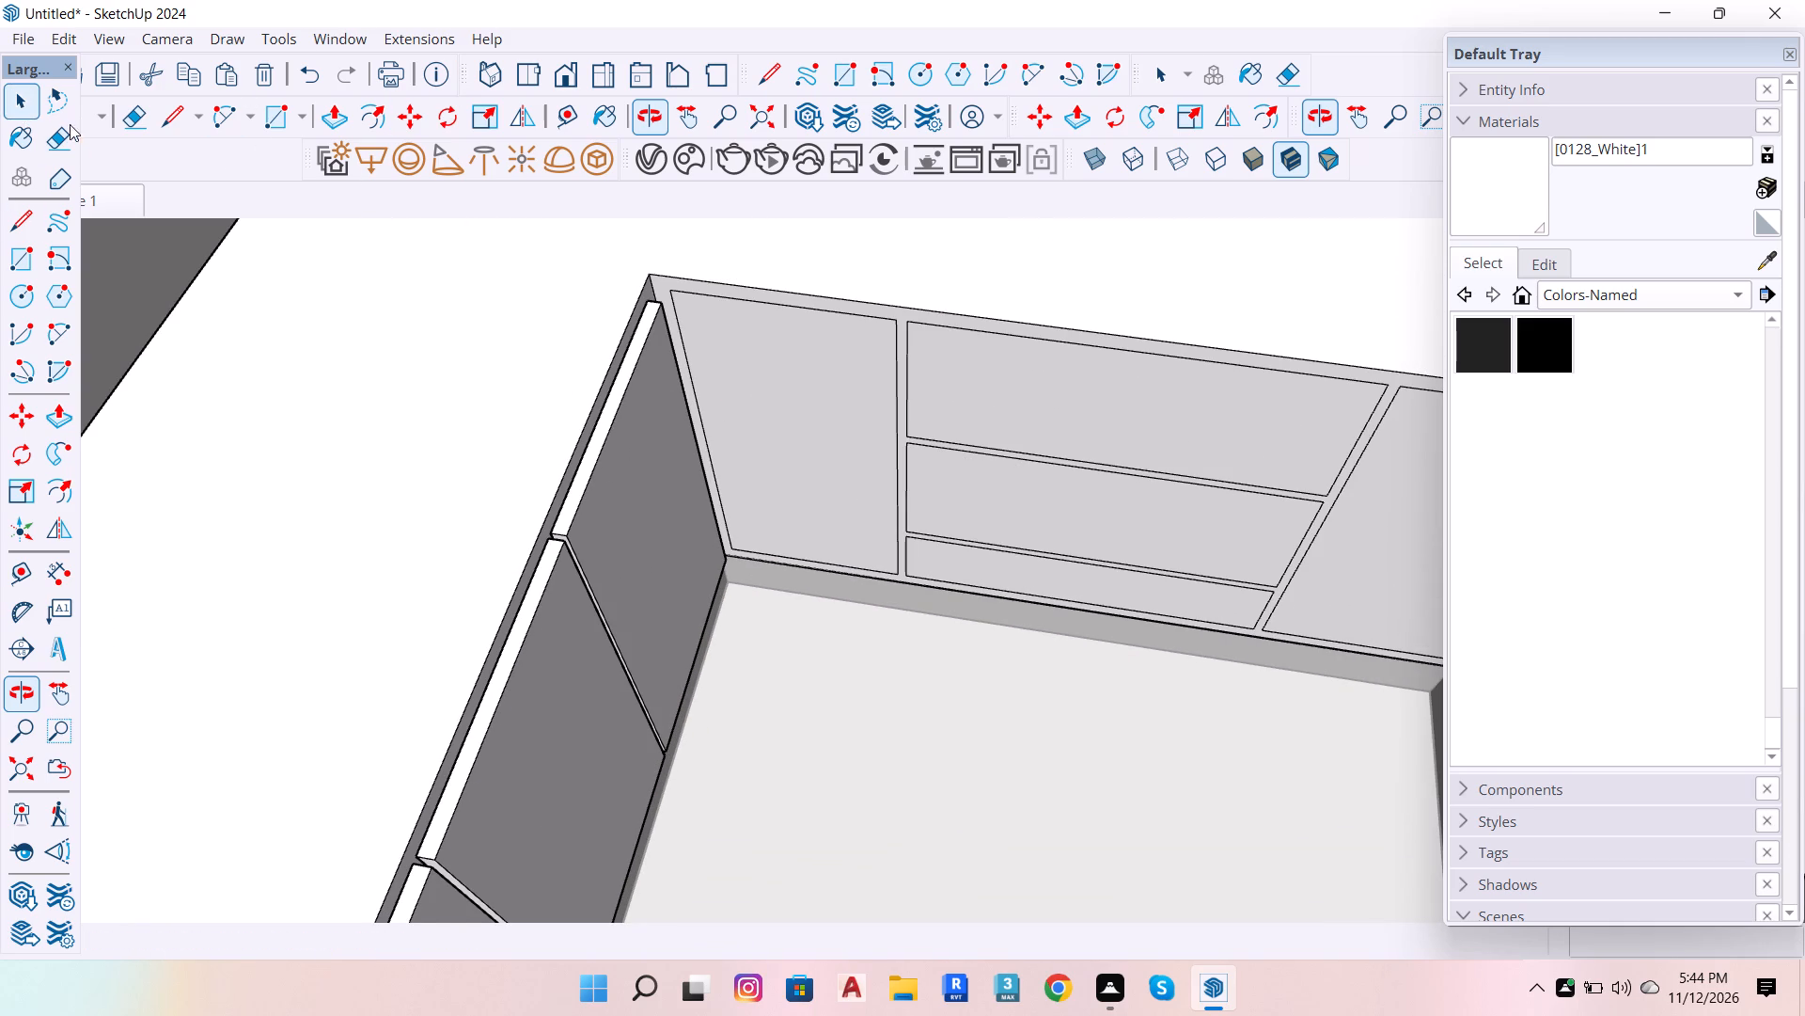
pyautogui.doubleClick(817, 399)
pyautogui.rightClick(817, 399)
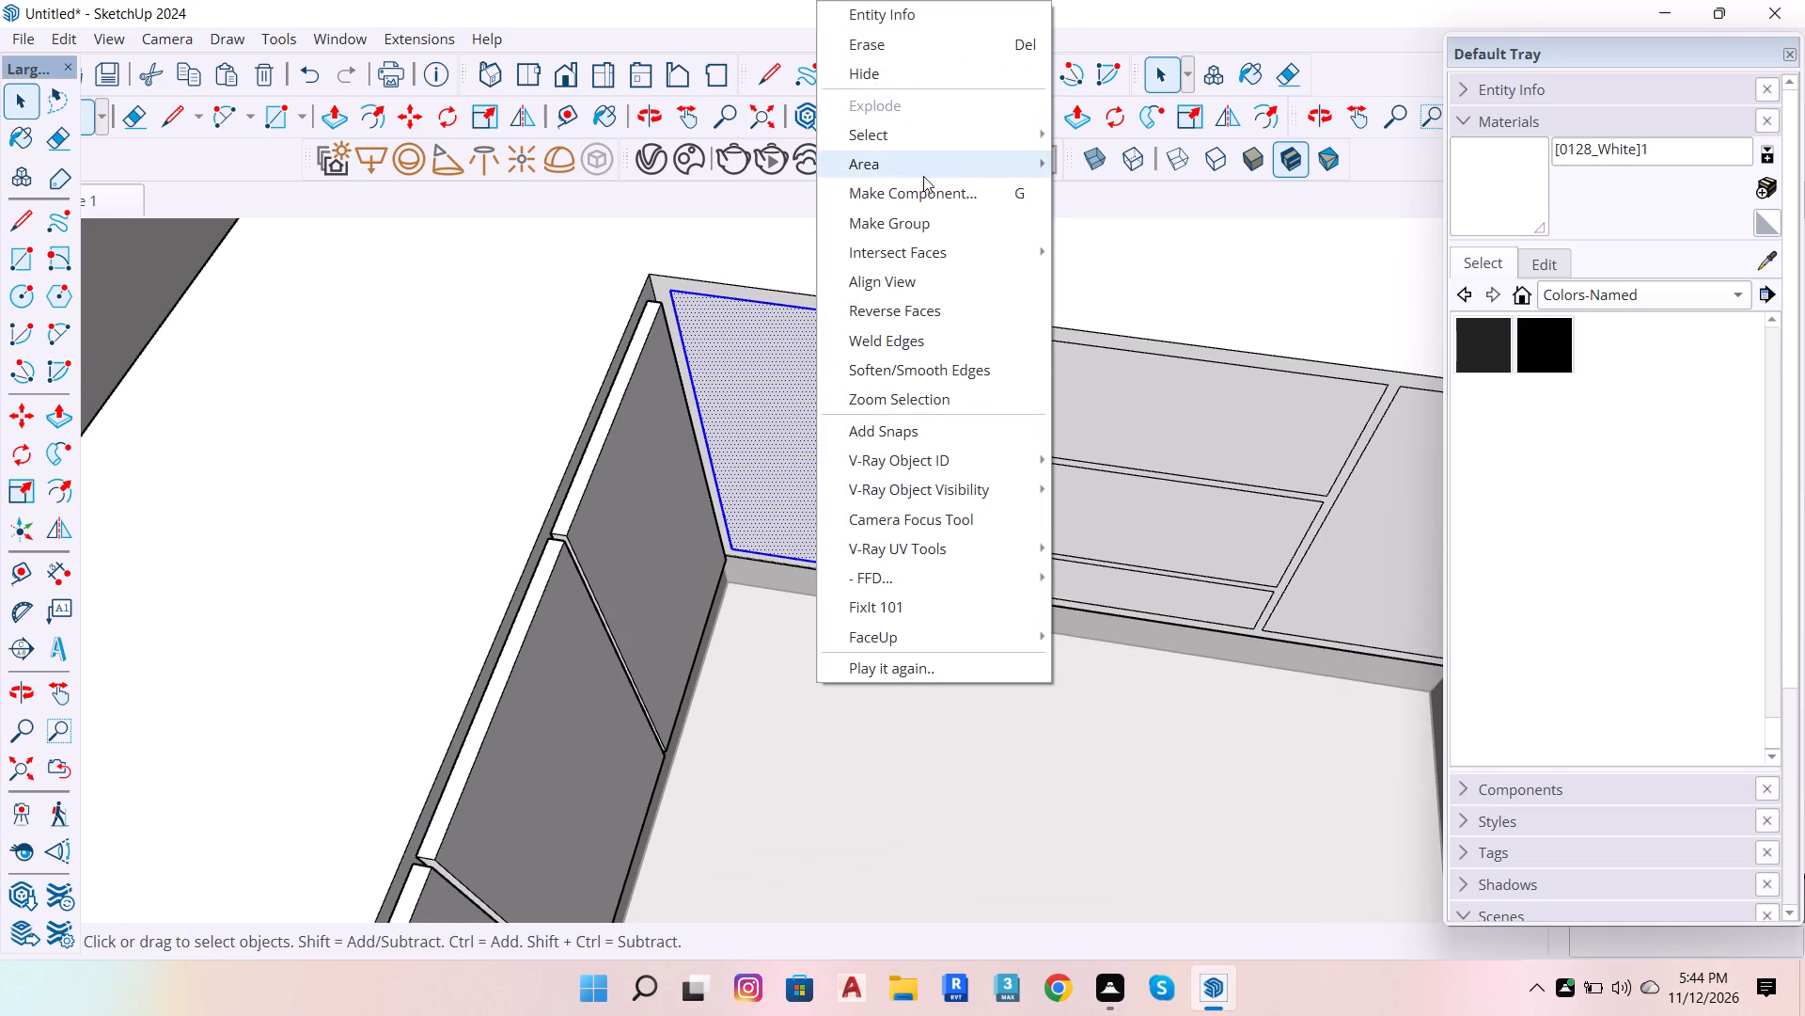
pyautogui.click(913, 221)
pyautogui.rightClick(846, 414)
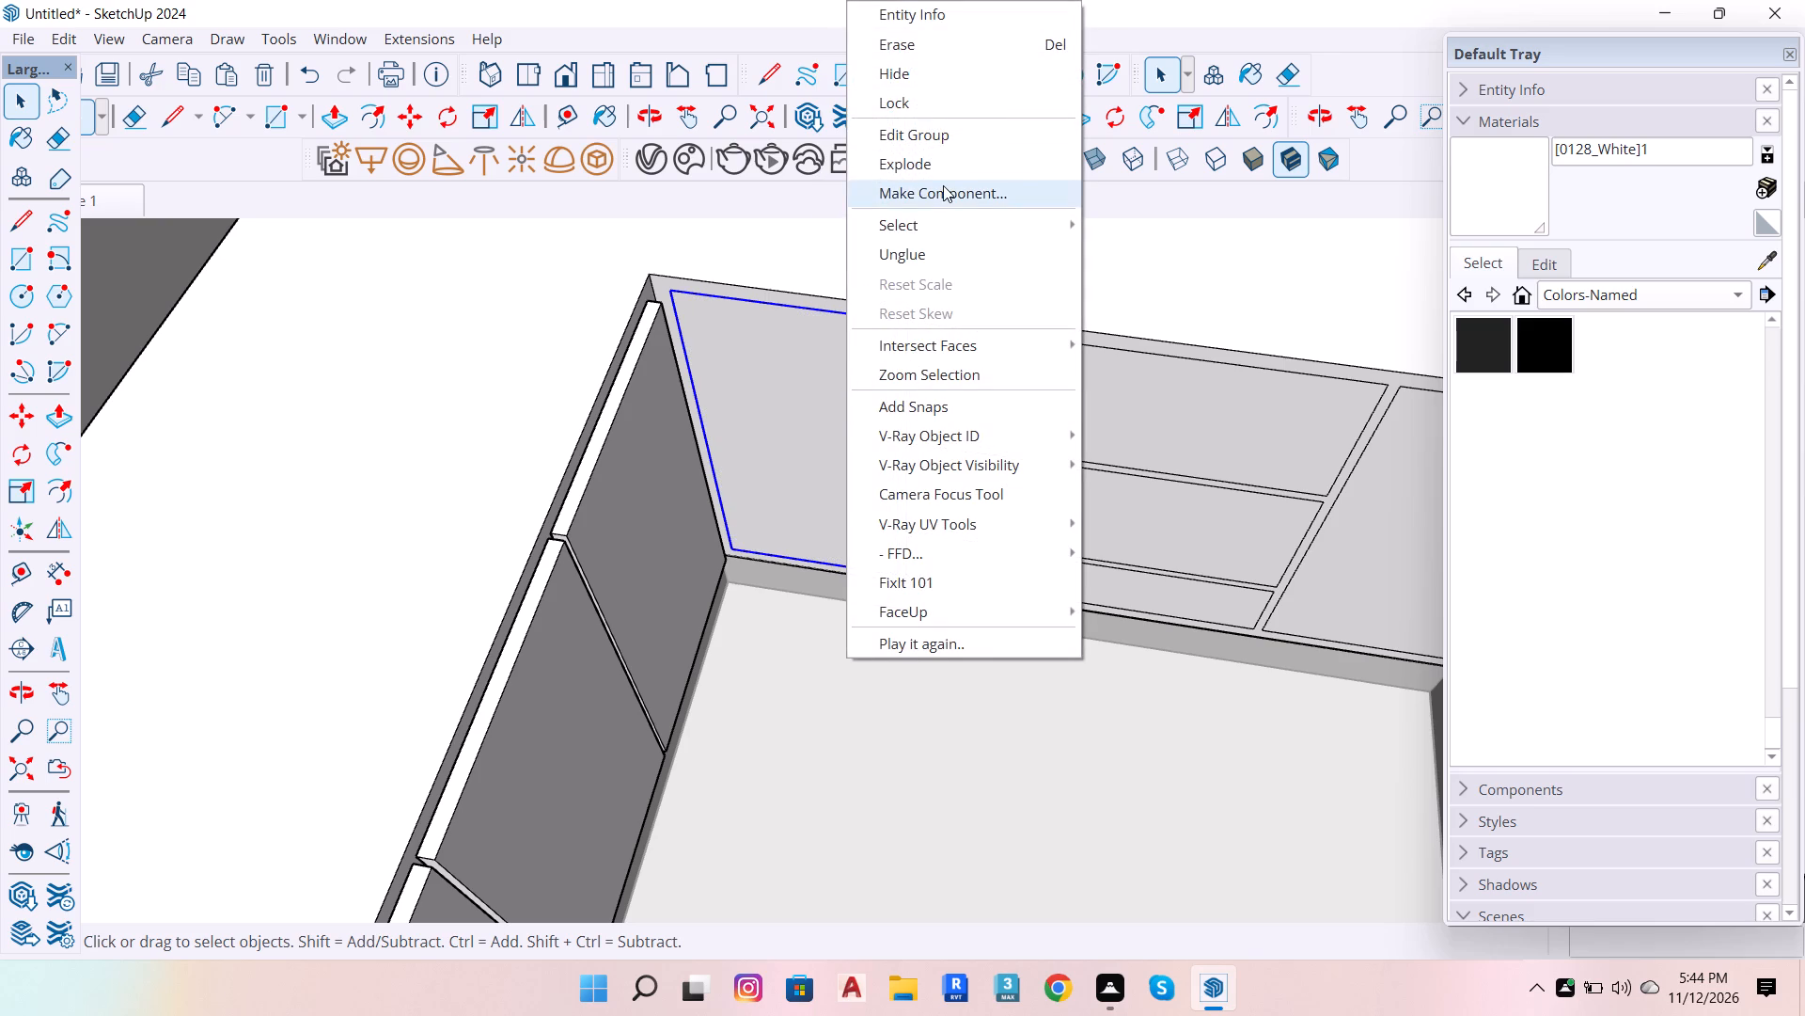
pyautogui.click(943, 185)
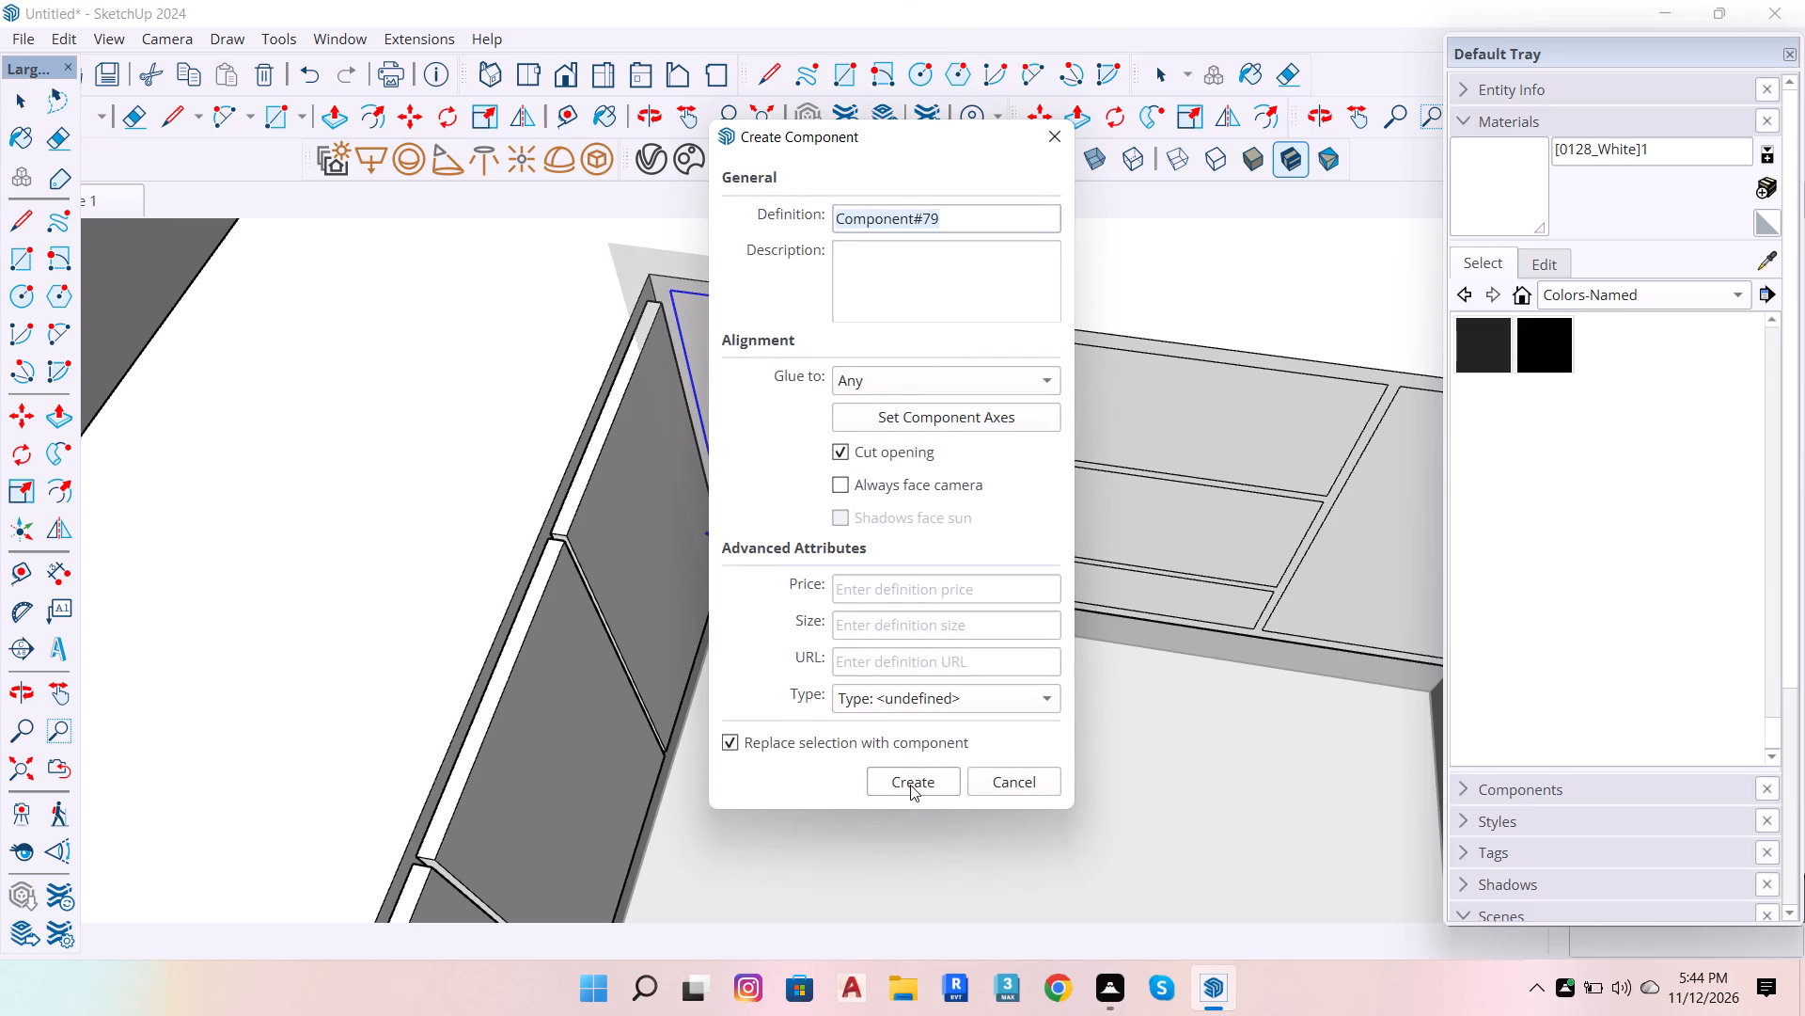
pyautogui.click(913, 787)
# Inside the connecting run's corner panel component, extrude the face outward 0.8 inch with Push/Pull and exit the component.
pyautogui.click(799, 451)
pyautogui.doubleClick(805, 449)
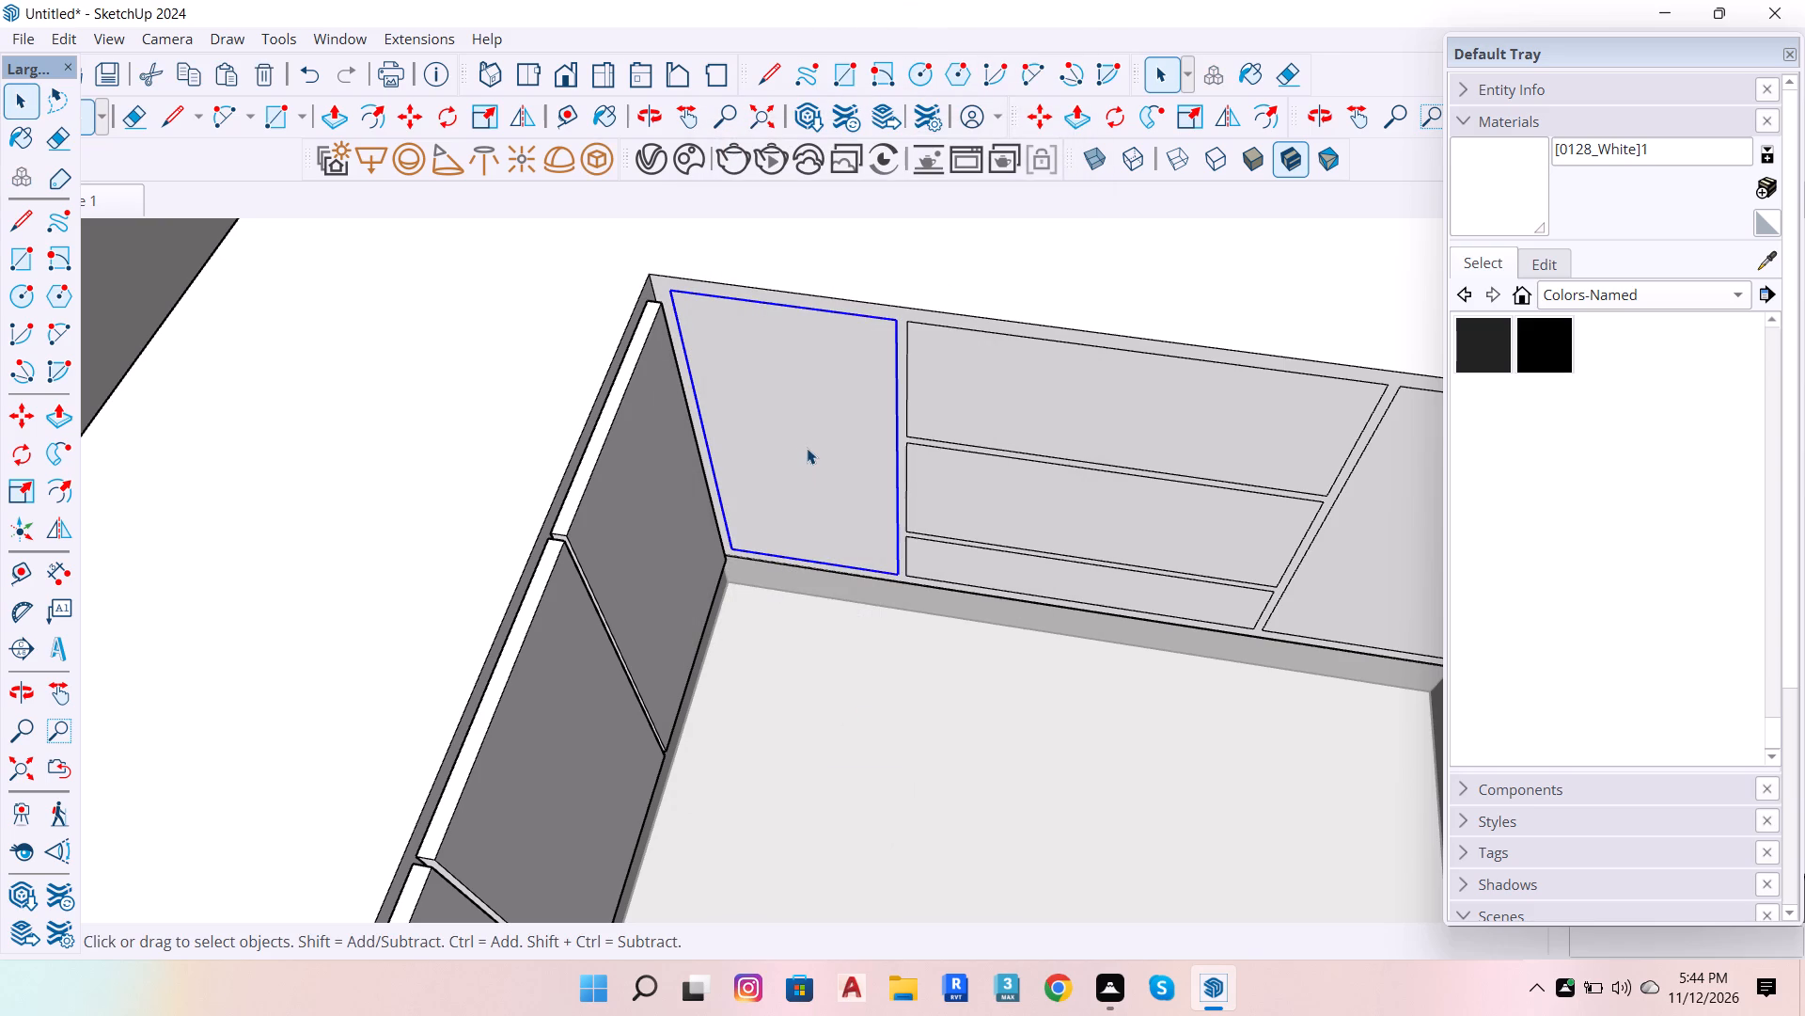
pyautogui.click(807, 448)
pyautogui.click(807, 448)
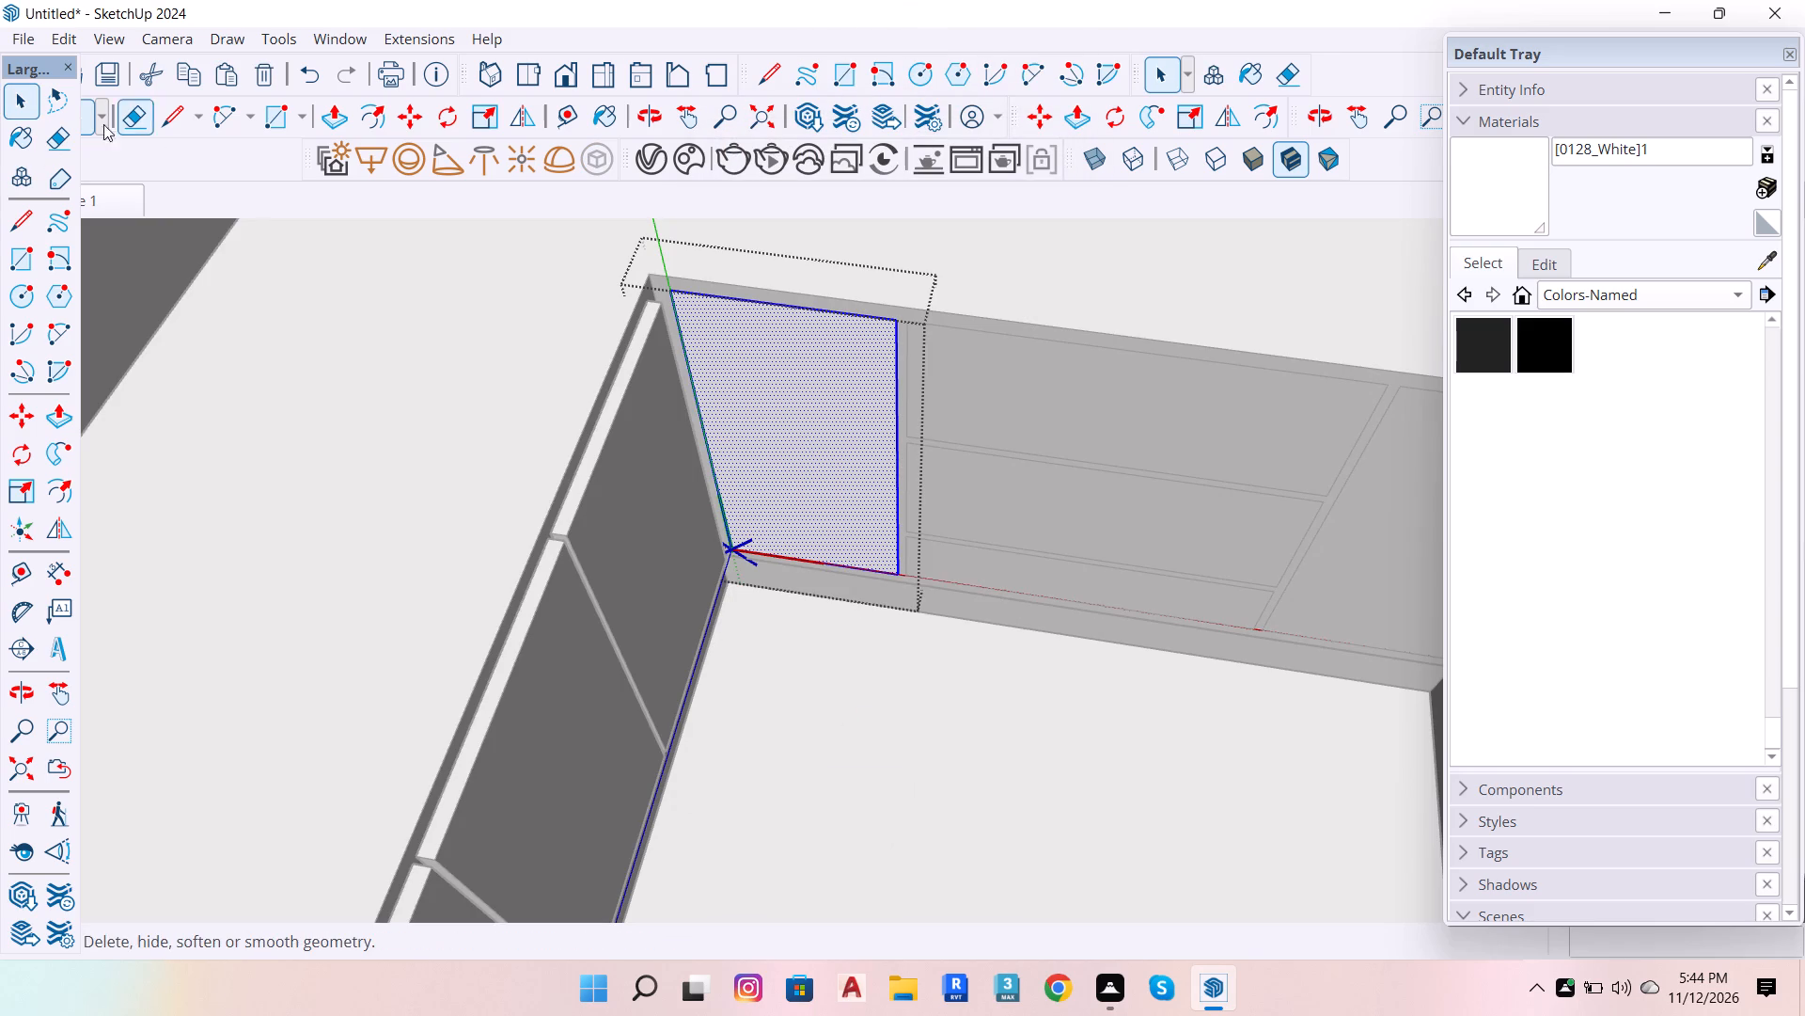
pyautogui.click(43, 423)
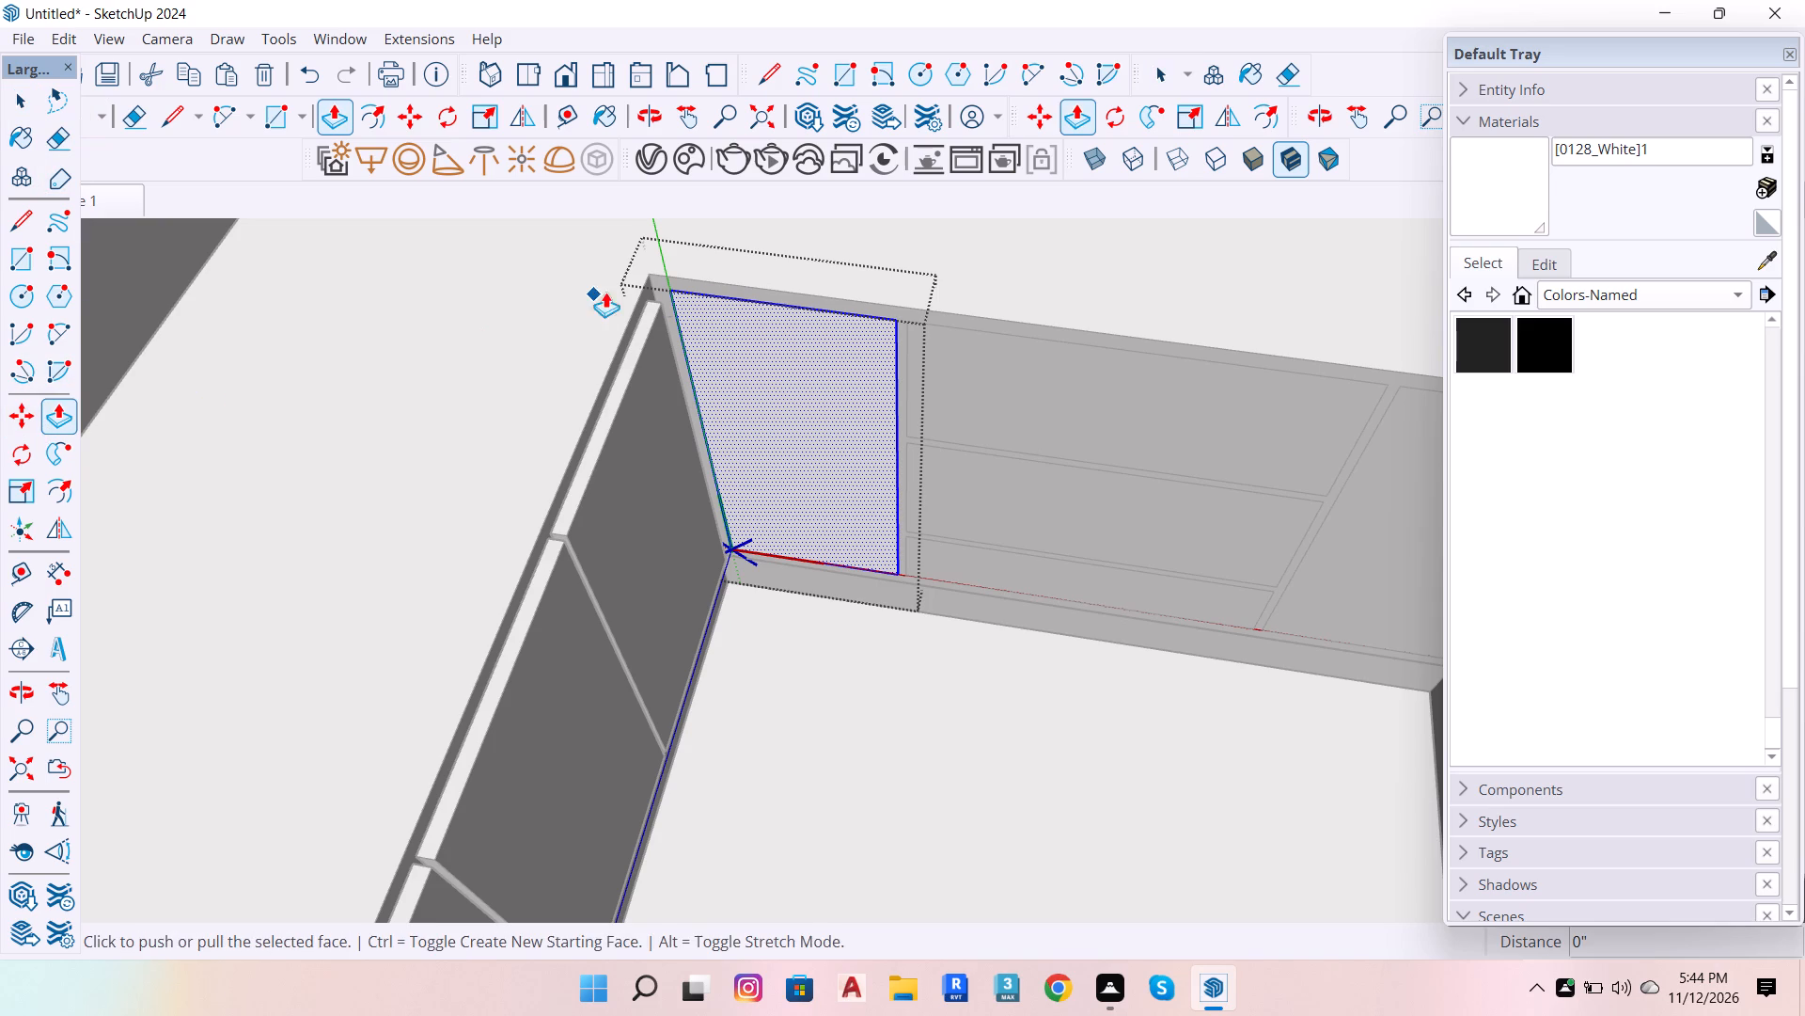
pyautogui.click(804, 370)
pyautogui.write('.8')
pyautogui.press('Return')
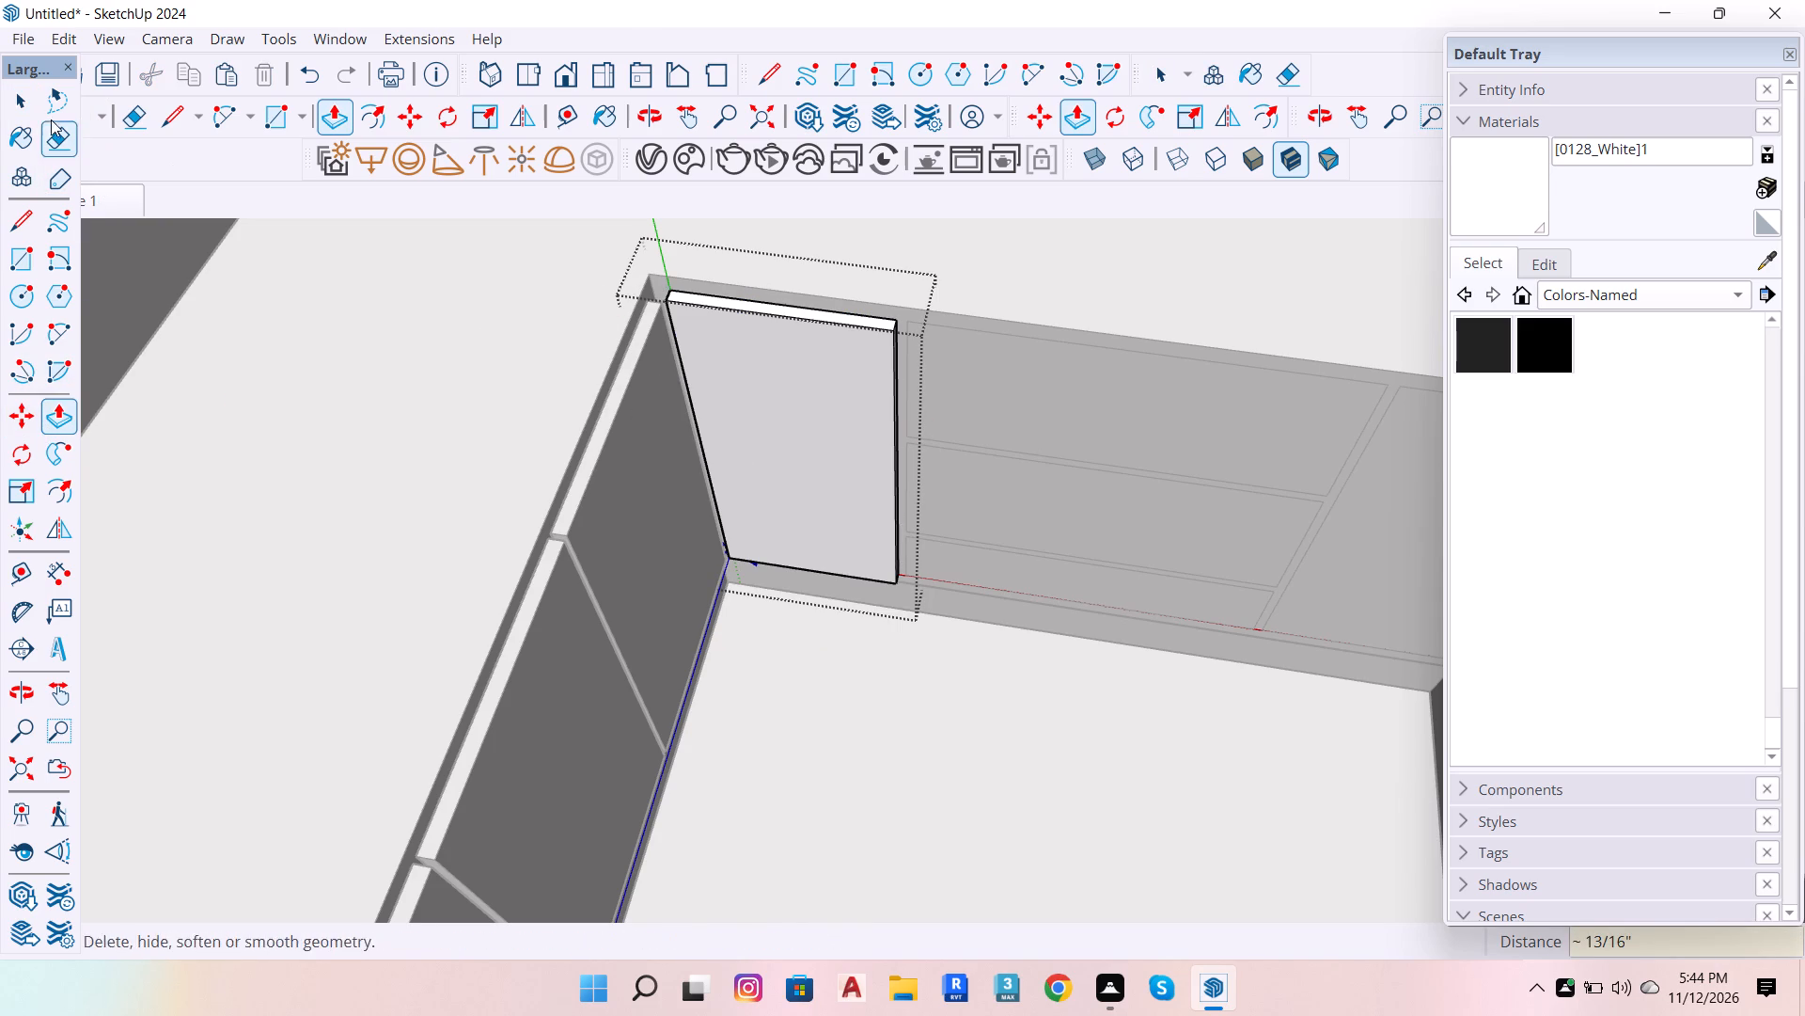
pyautogui.click(22, 103)
pyautogui.click(750, 241)
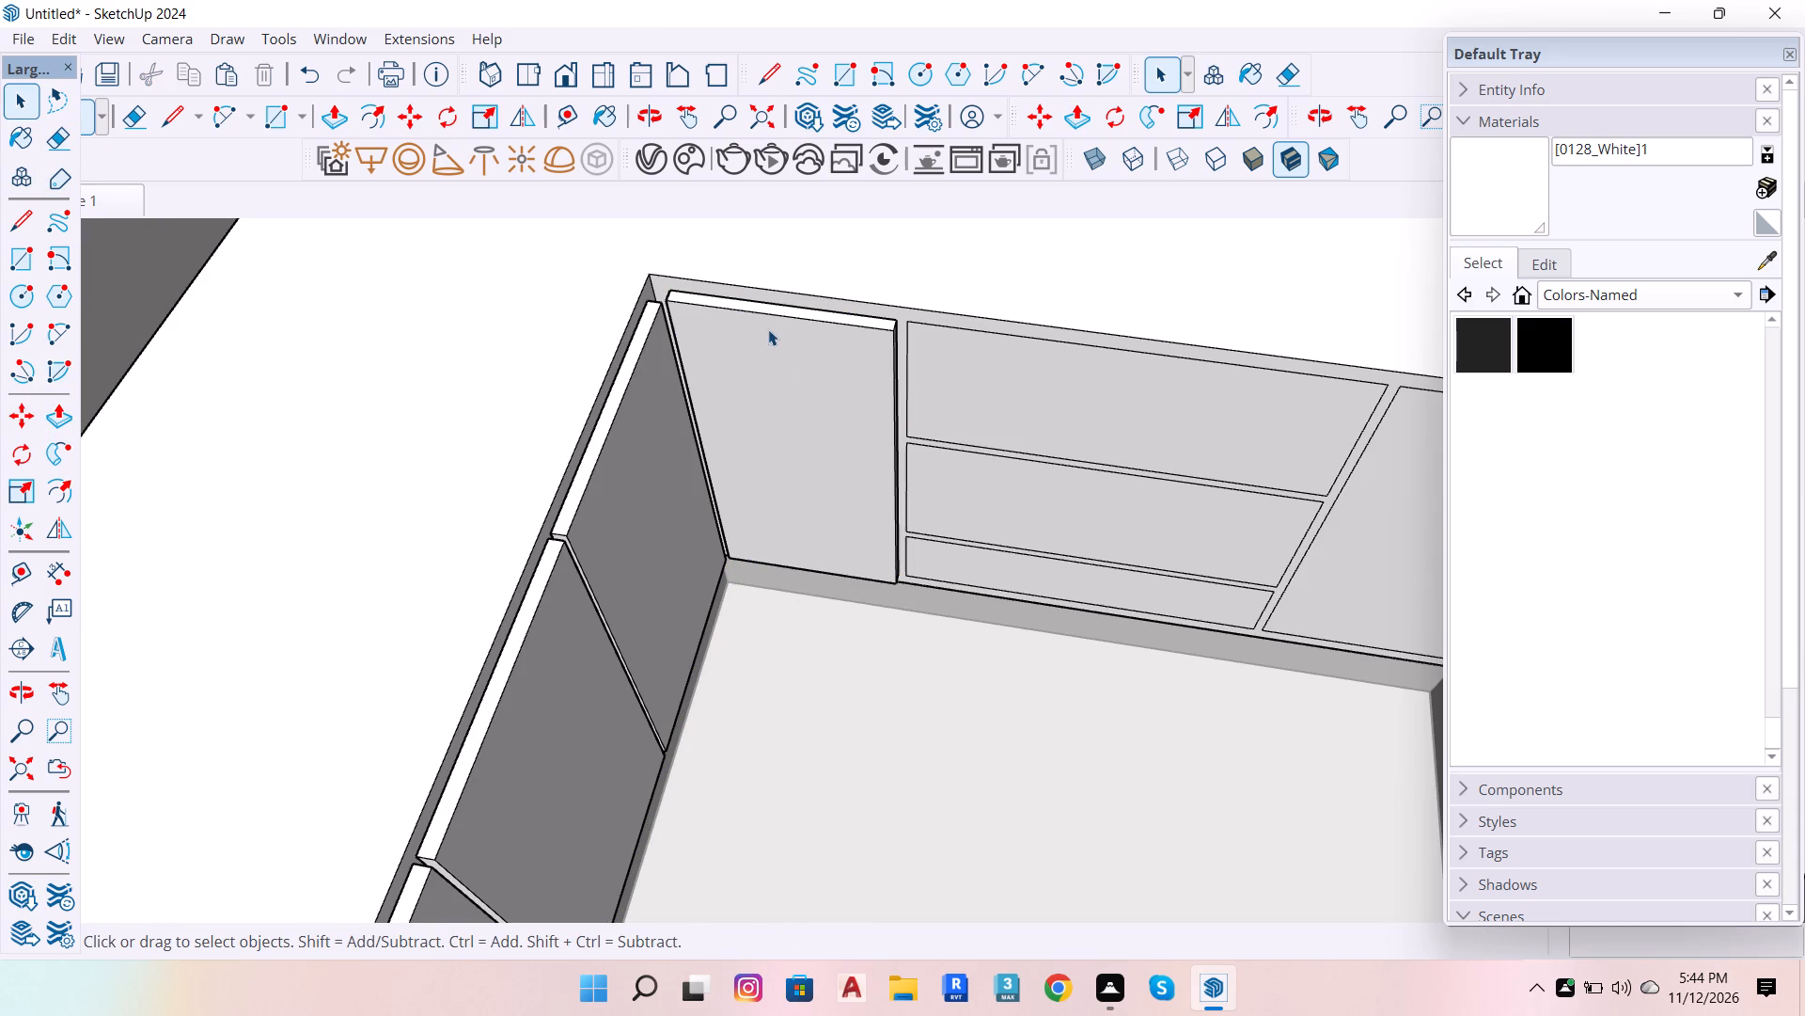
# Copy the raised corner door about 3' 2 15/16" along the connecting run onto the door panel at its far corner.
pyautogui.click(753, 325)
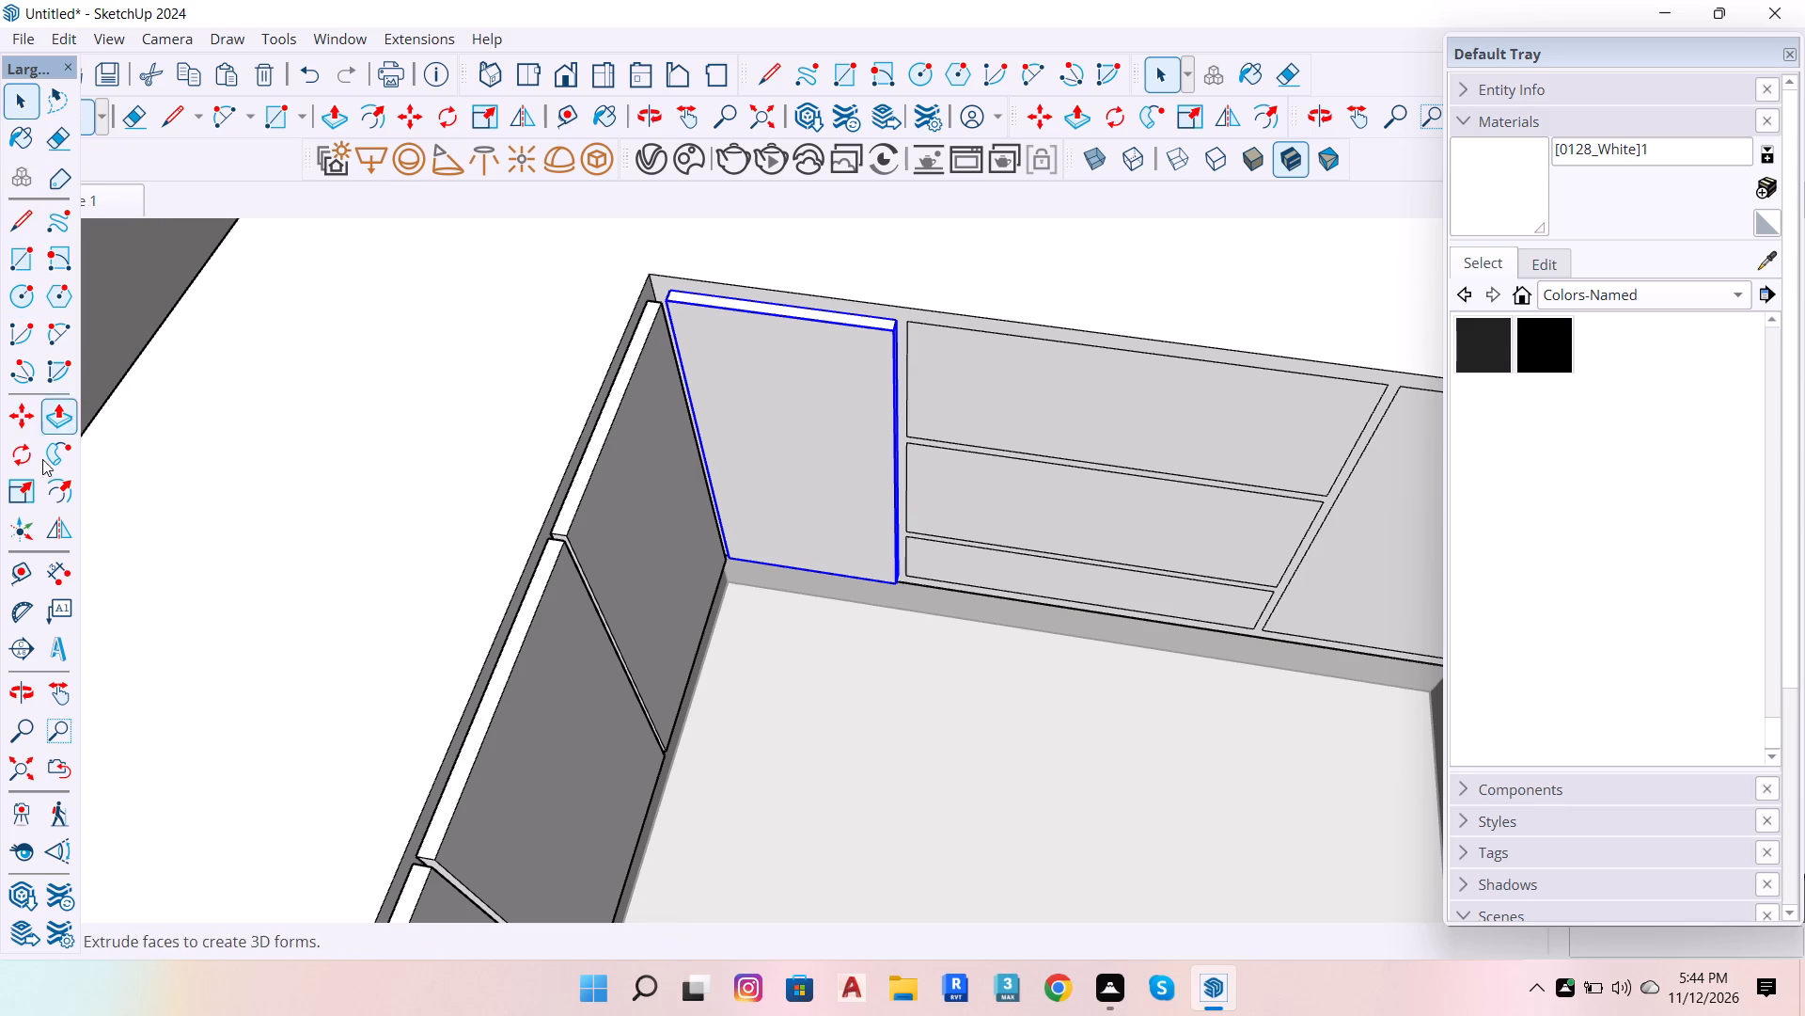
pyautogui.click(19, 430)
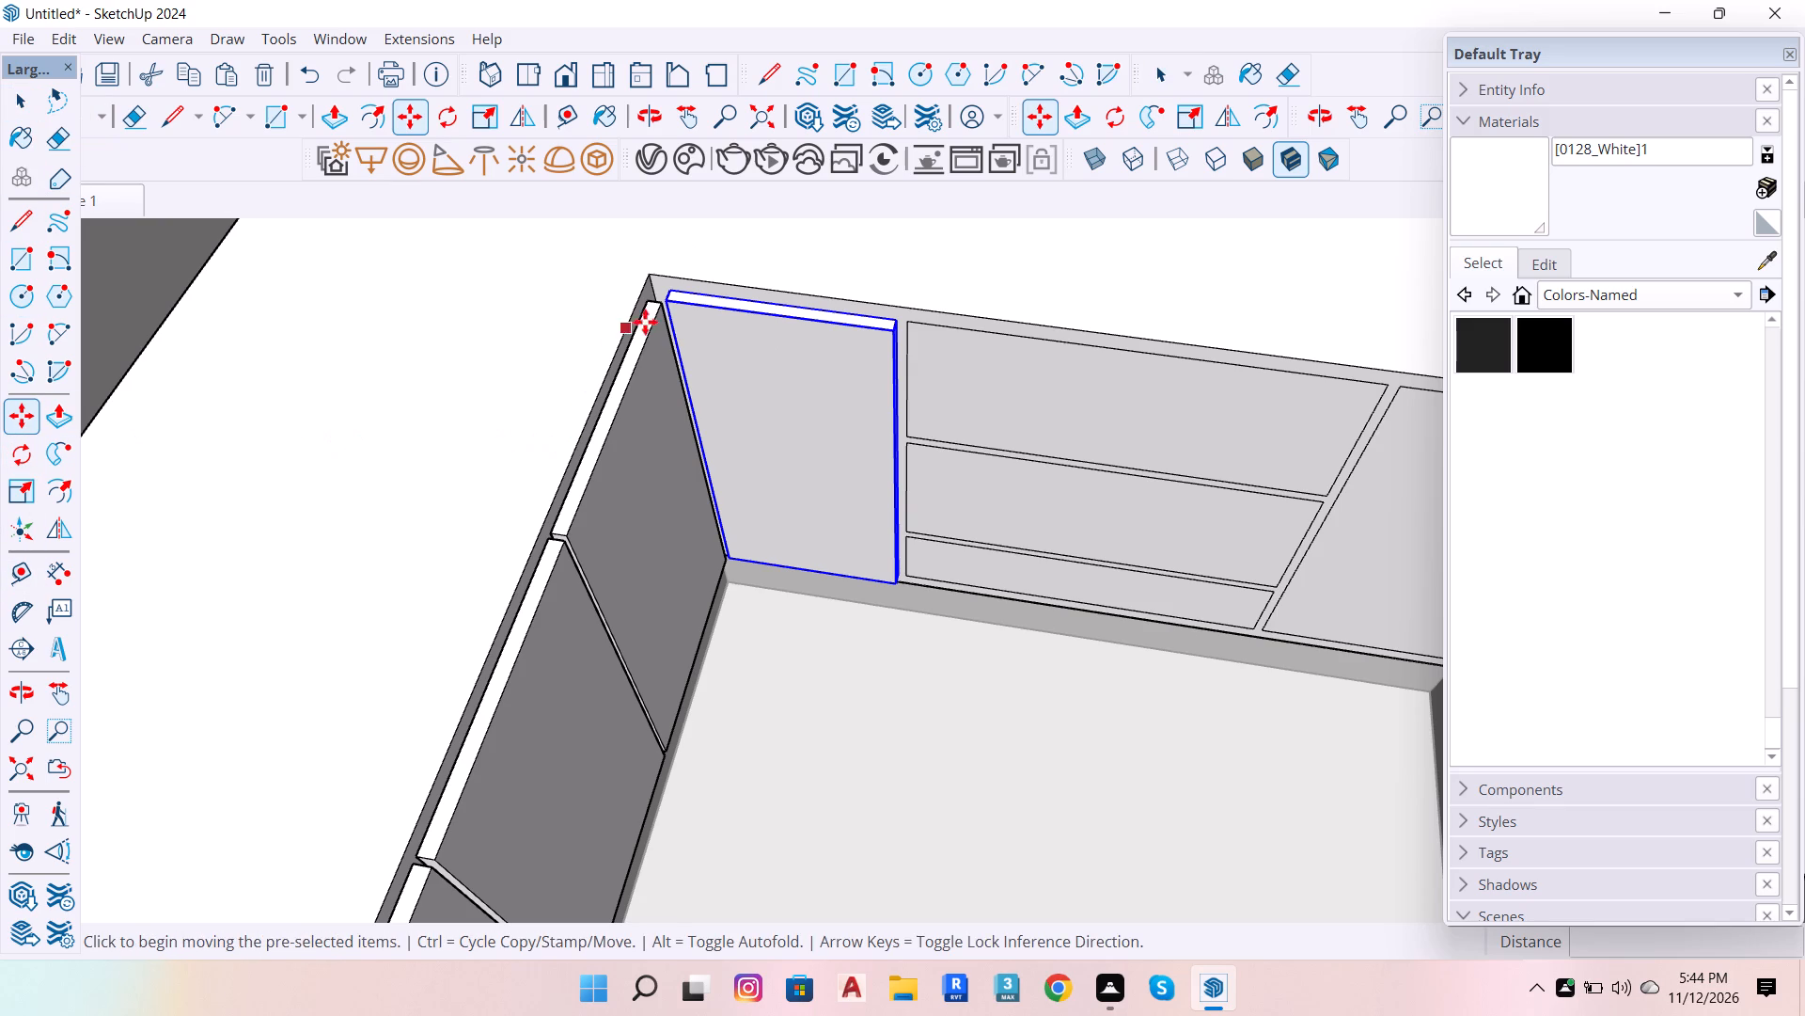
pyautogui.scroll(8, 645, 321)
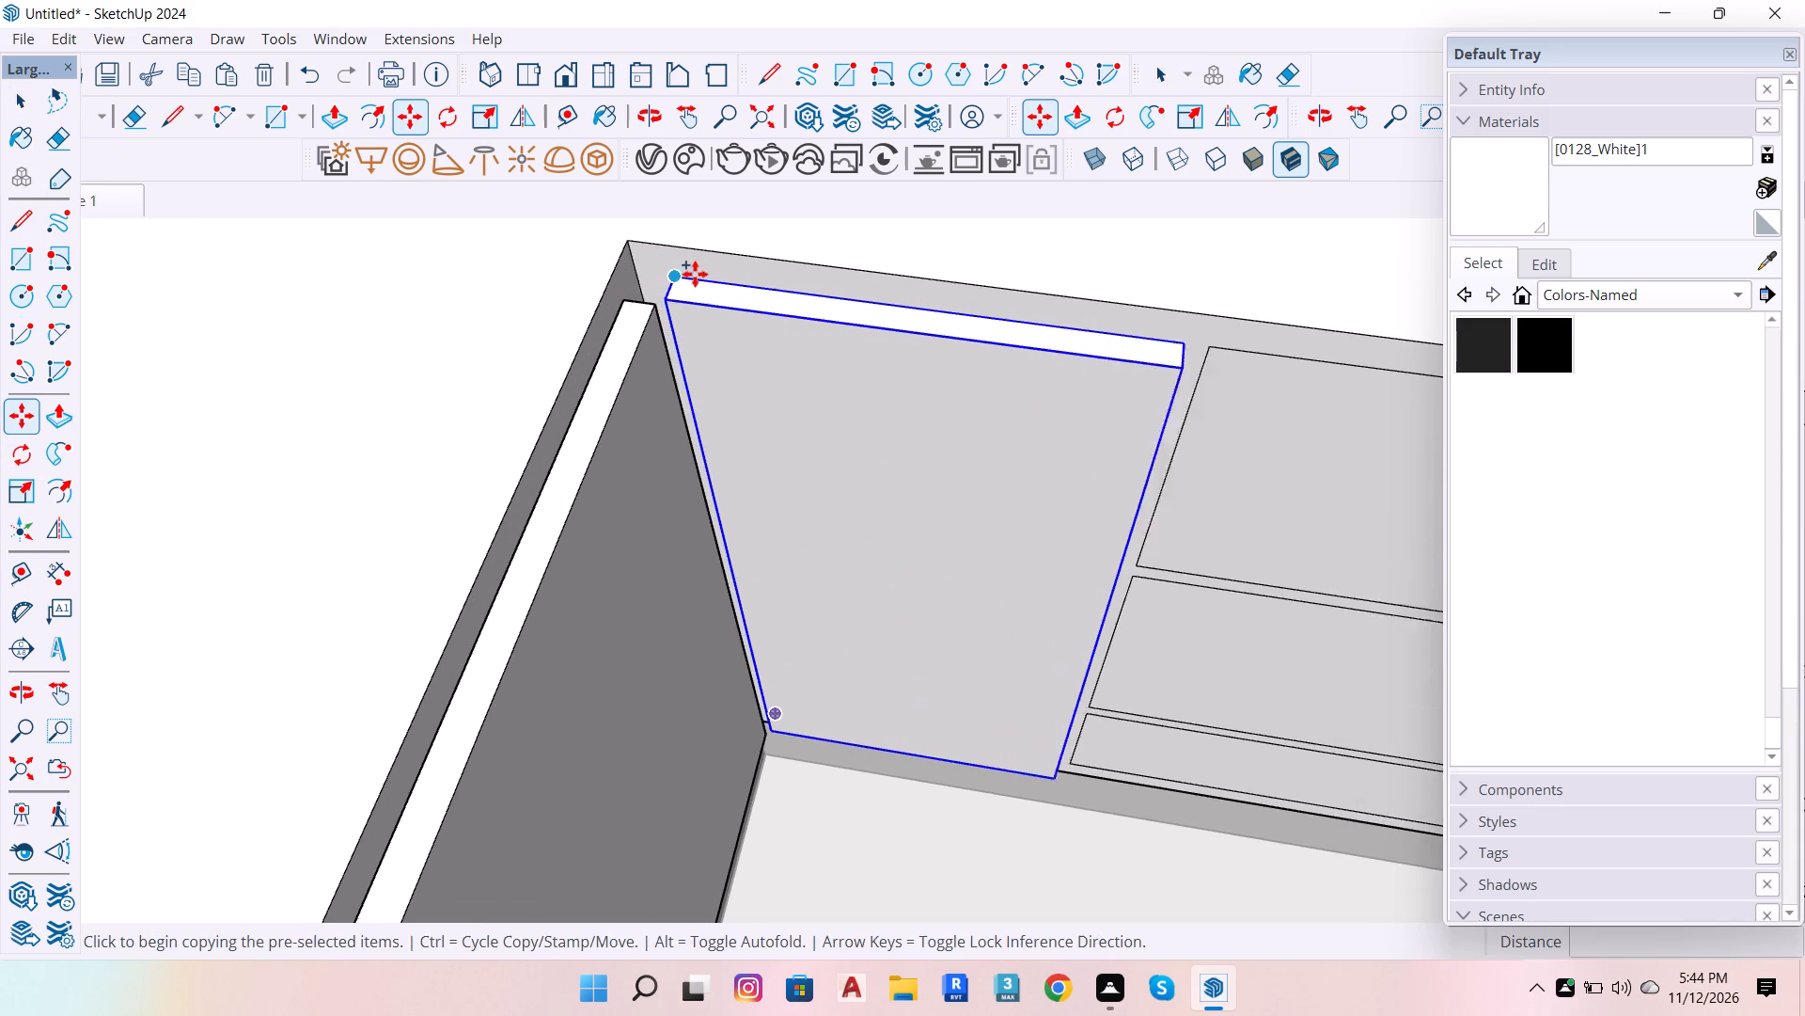
pyautogui.scroll(1, 695, 274)
pyautogui.click(676, 278)
pyautogui.scroll(-19, 502, 367)
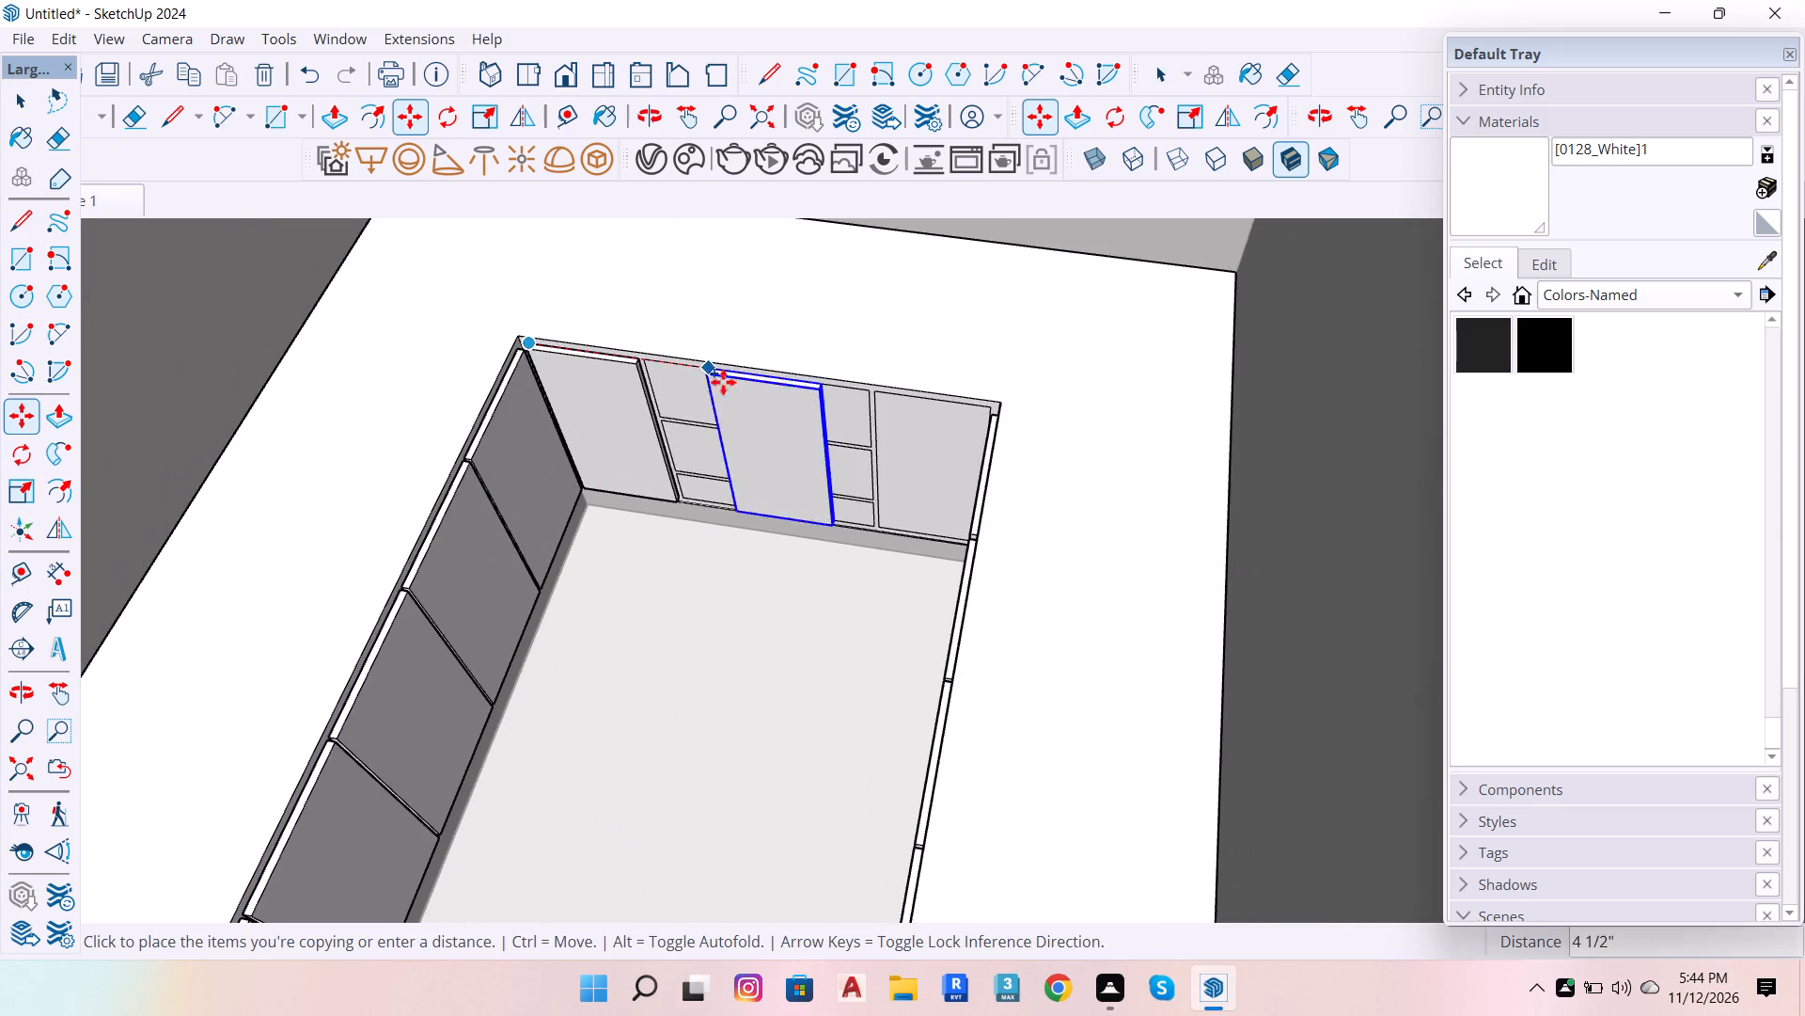
pyautogui.scroll(10, 817, 387)
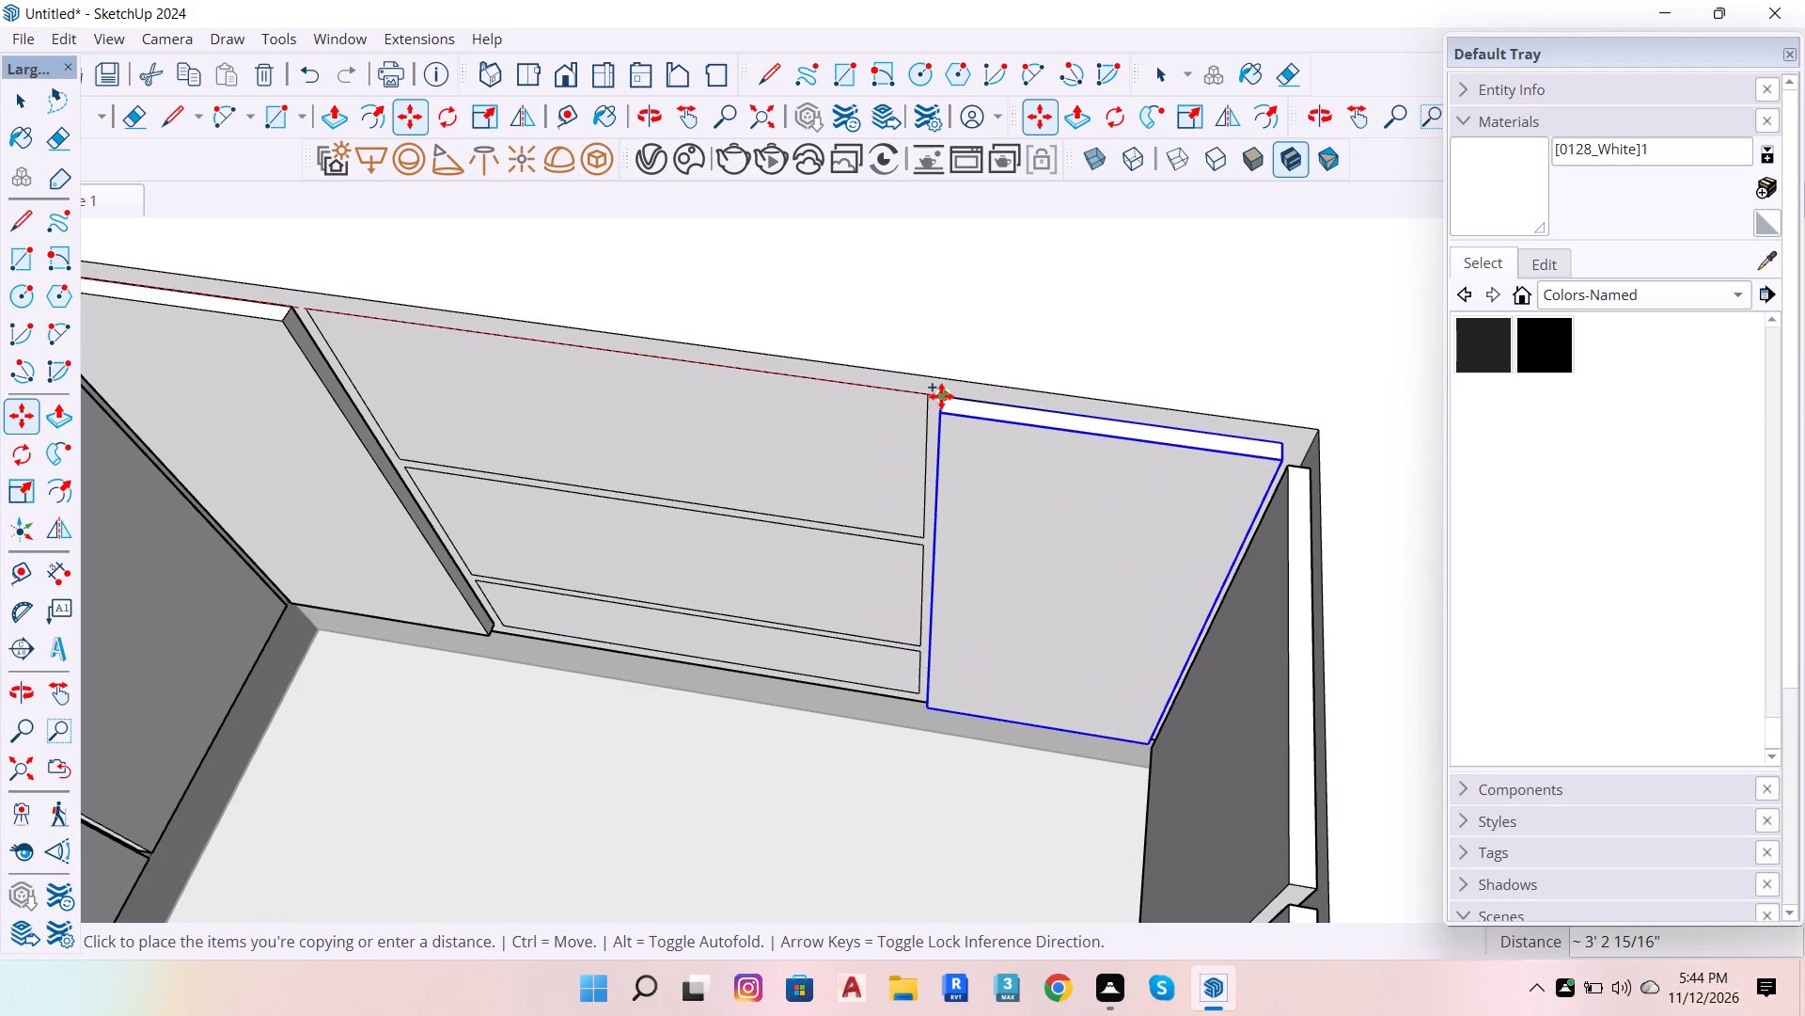
pyautogui.click(941, 396)
pyautogui.scroll(-7, 977, 454)
pyautogui.press('space')
# Group the top drawer panel face between the connecting run's two raised doors.
pyautogui.scroll(5, 804, 438)
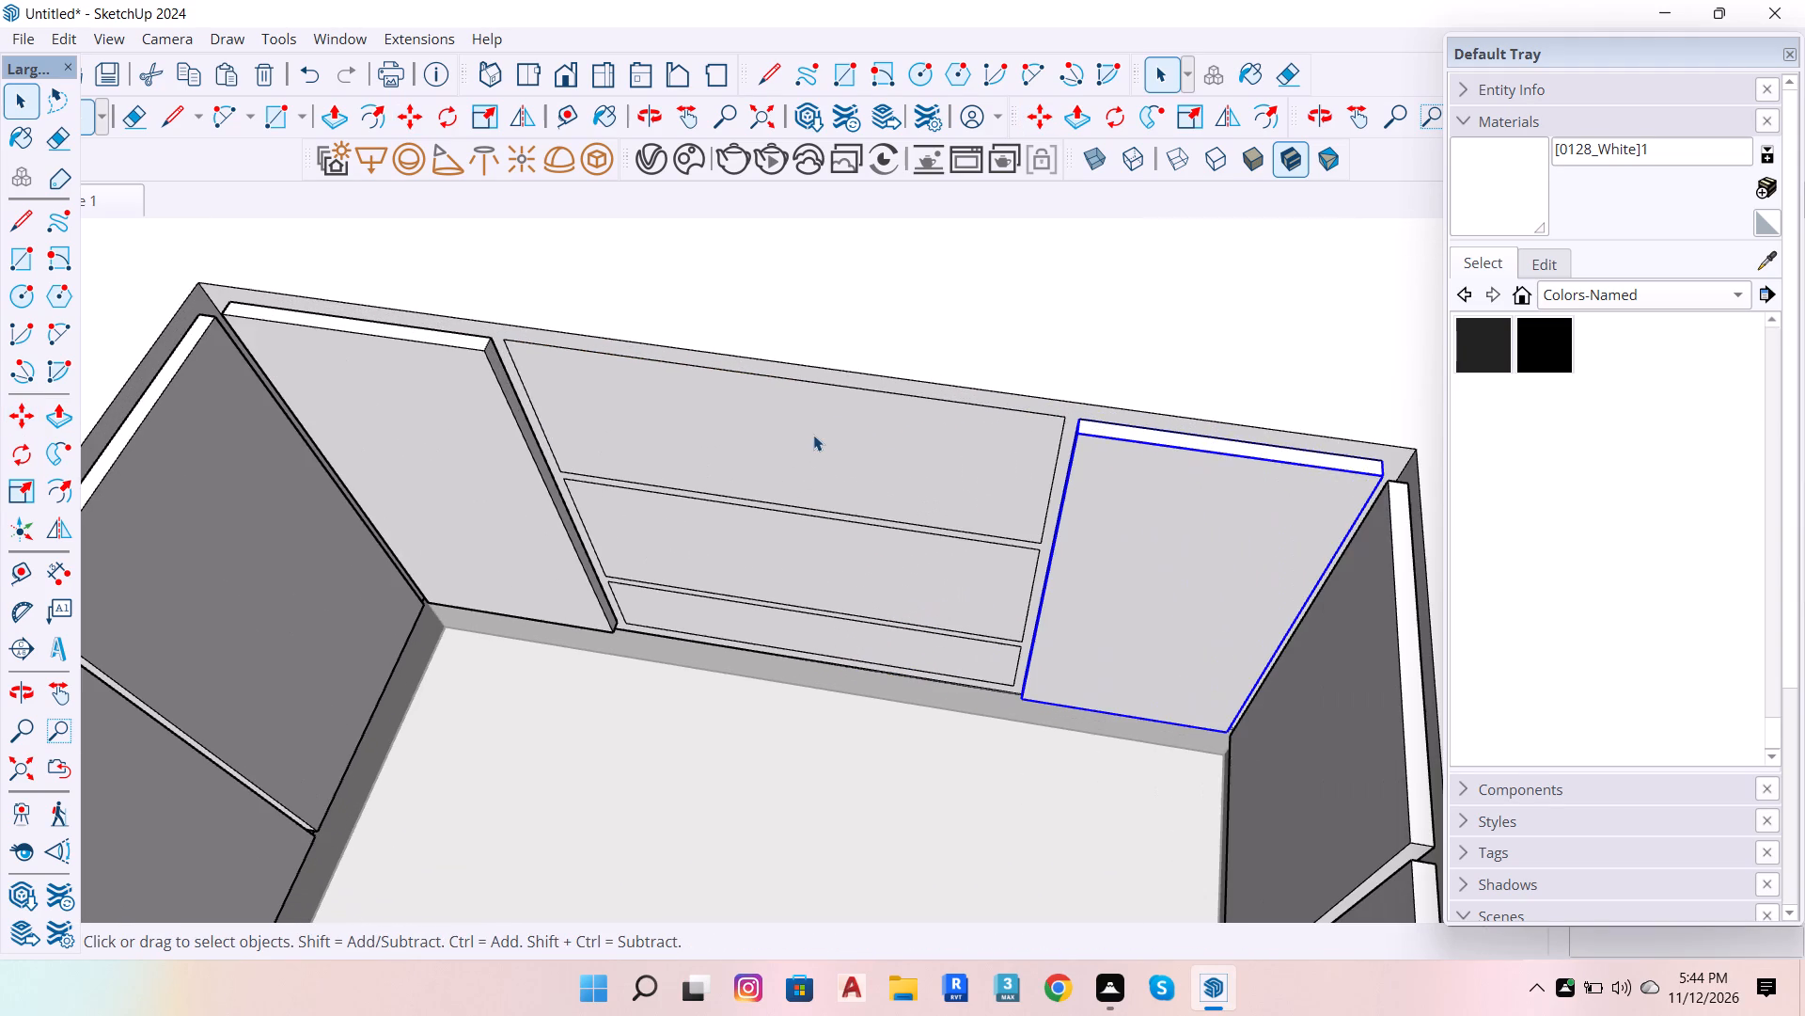
pyautogui.doubleClick(816, 433)
pyautogui.rightClick(816, 433)
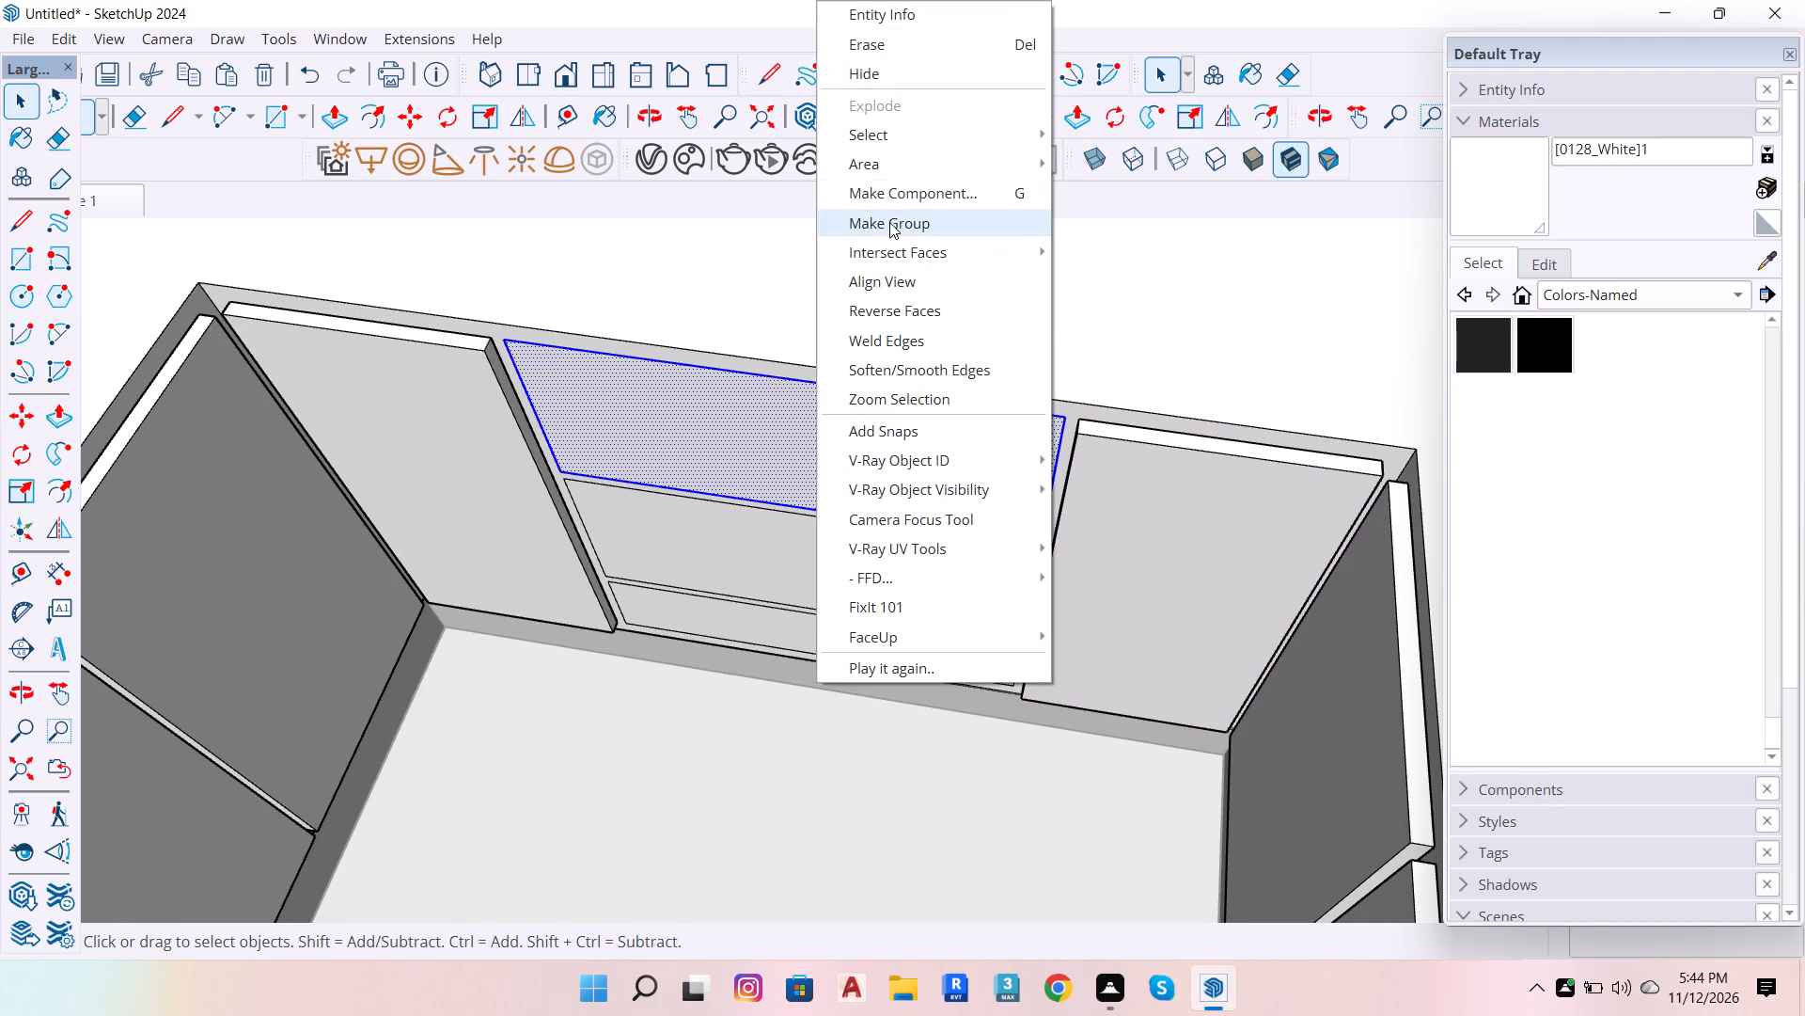
pyautogui.click(889, 222)
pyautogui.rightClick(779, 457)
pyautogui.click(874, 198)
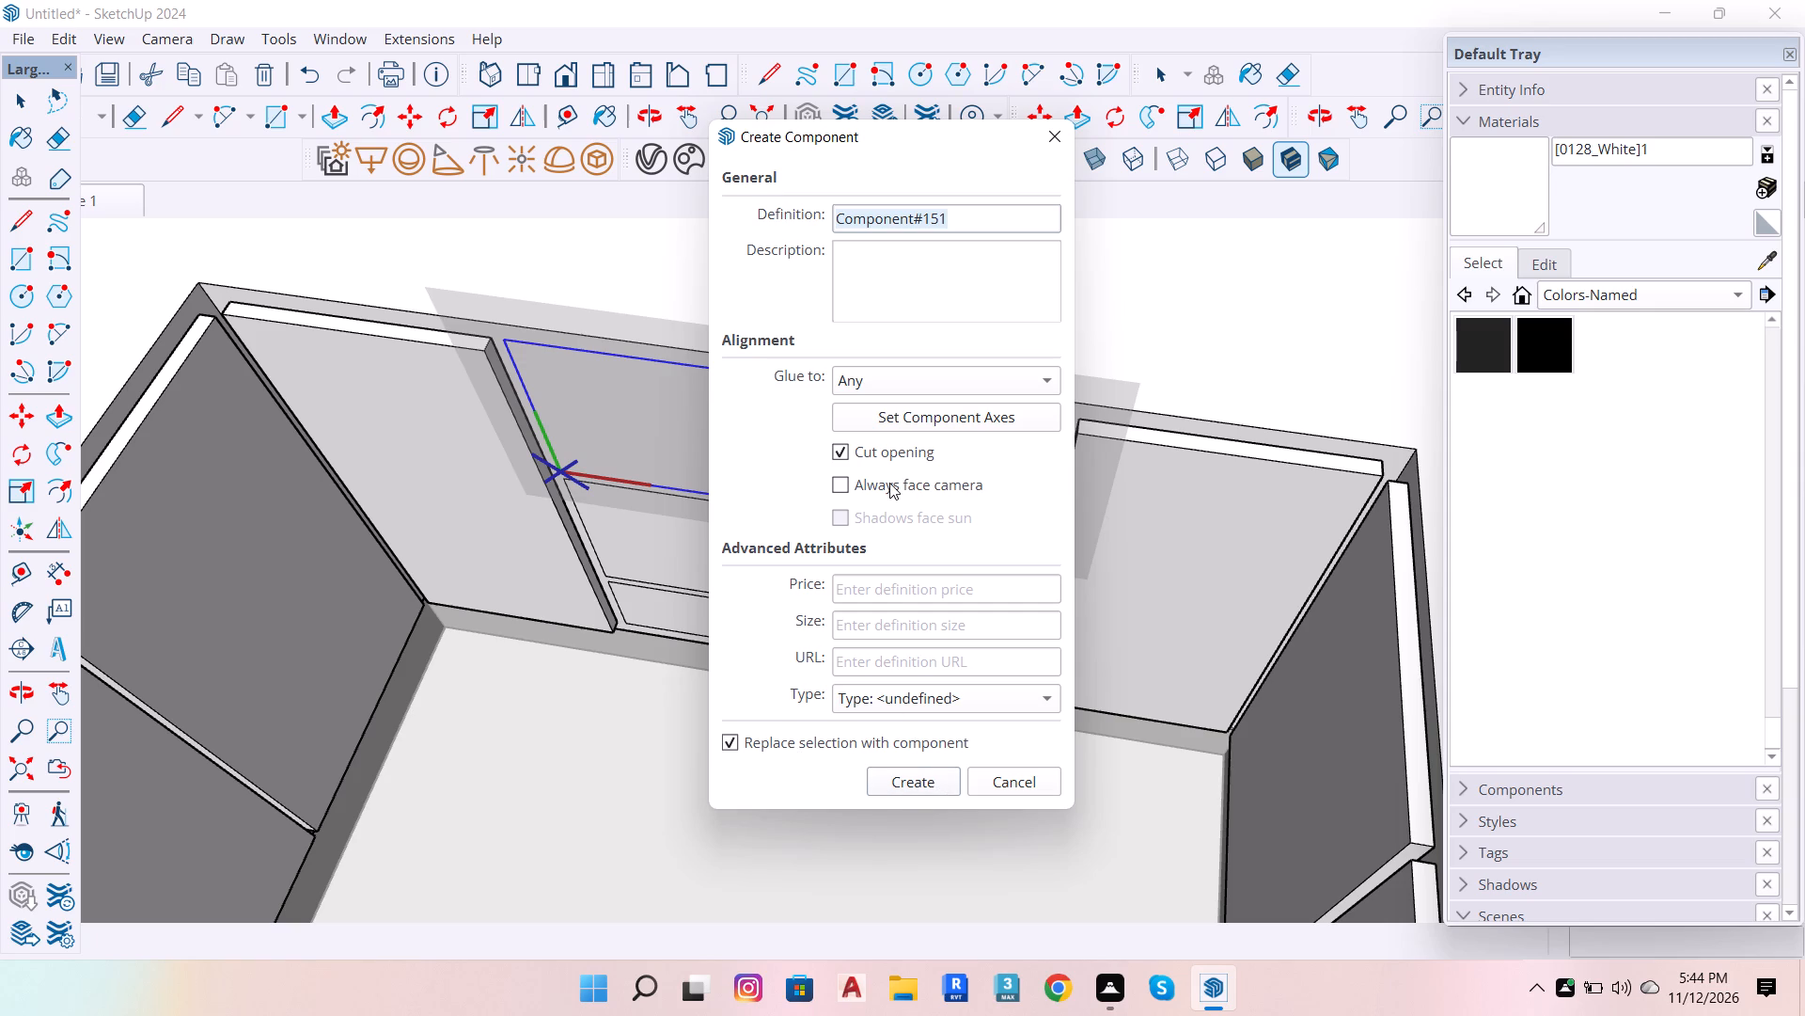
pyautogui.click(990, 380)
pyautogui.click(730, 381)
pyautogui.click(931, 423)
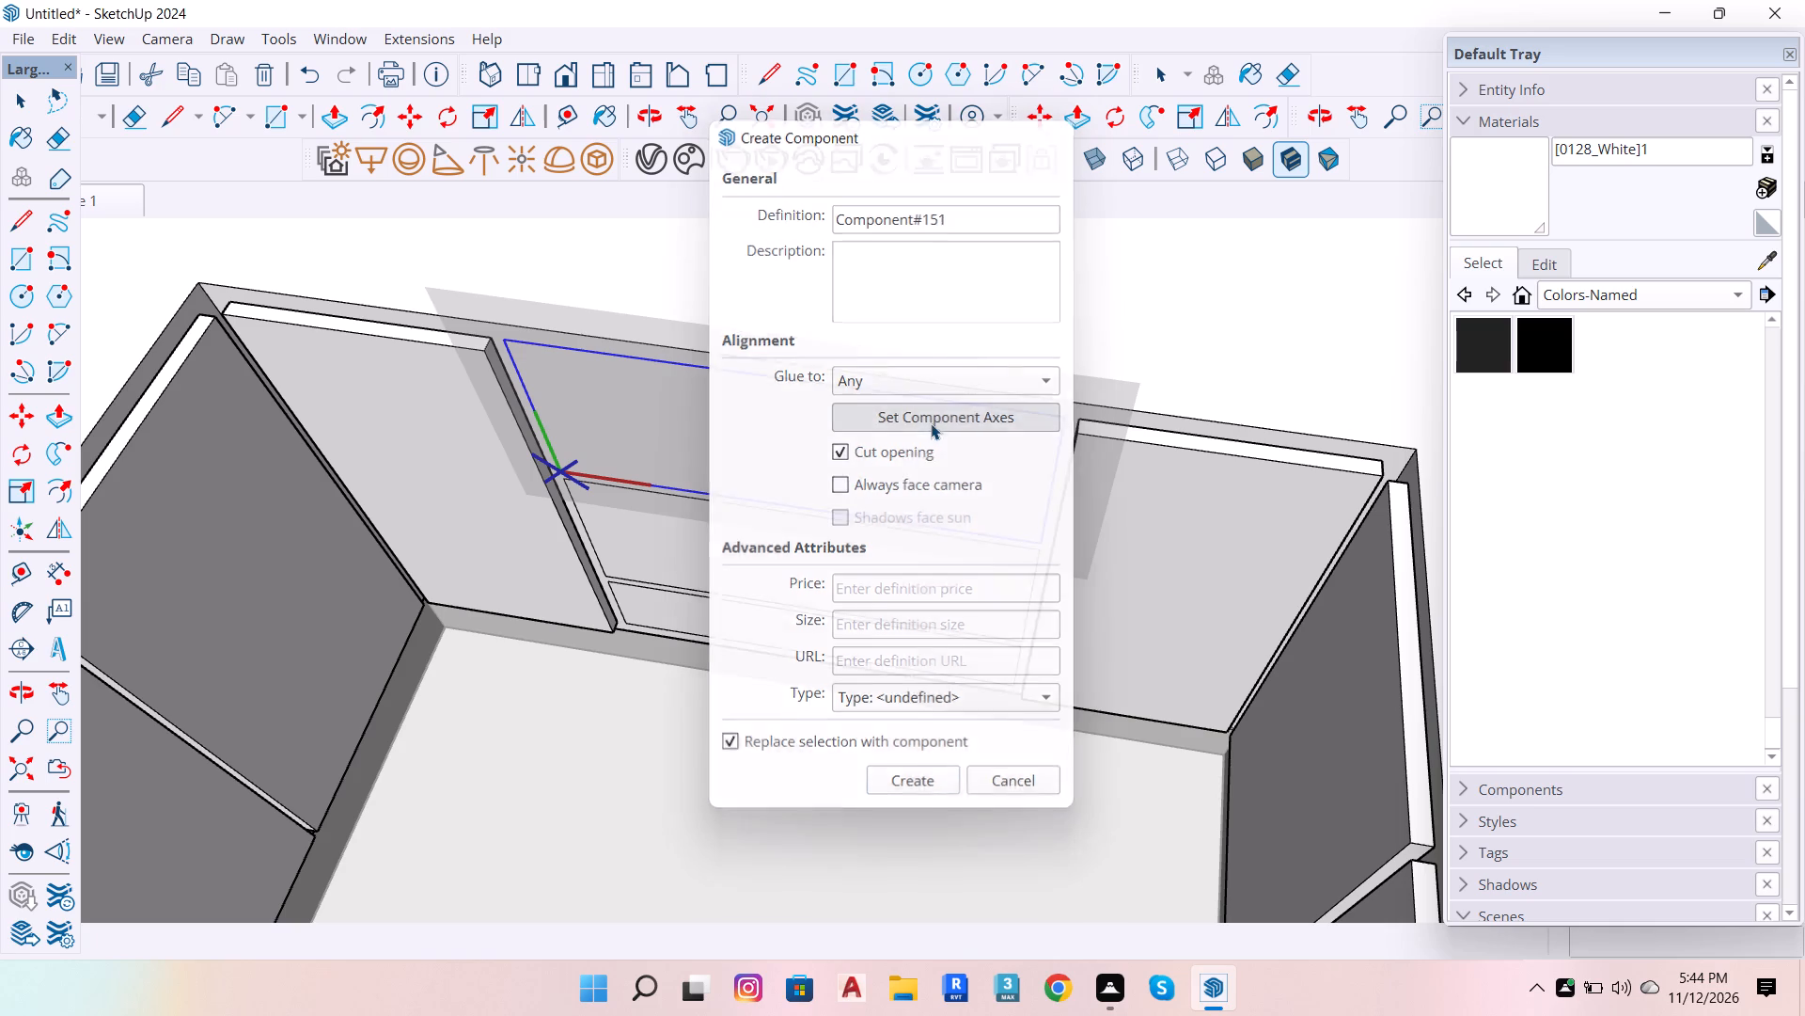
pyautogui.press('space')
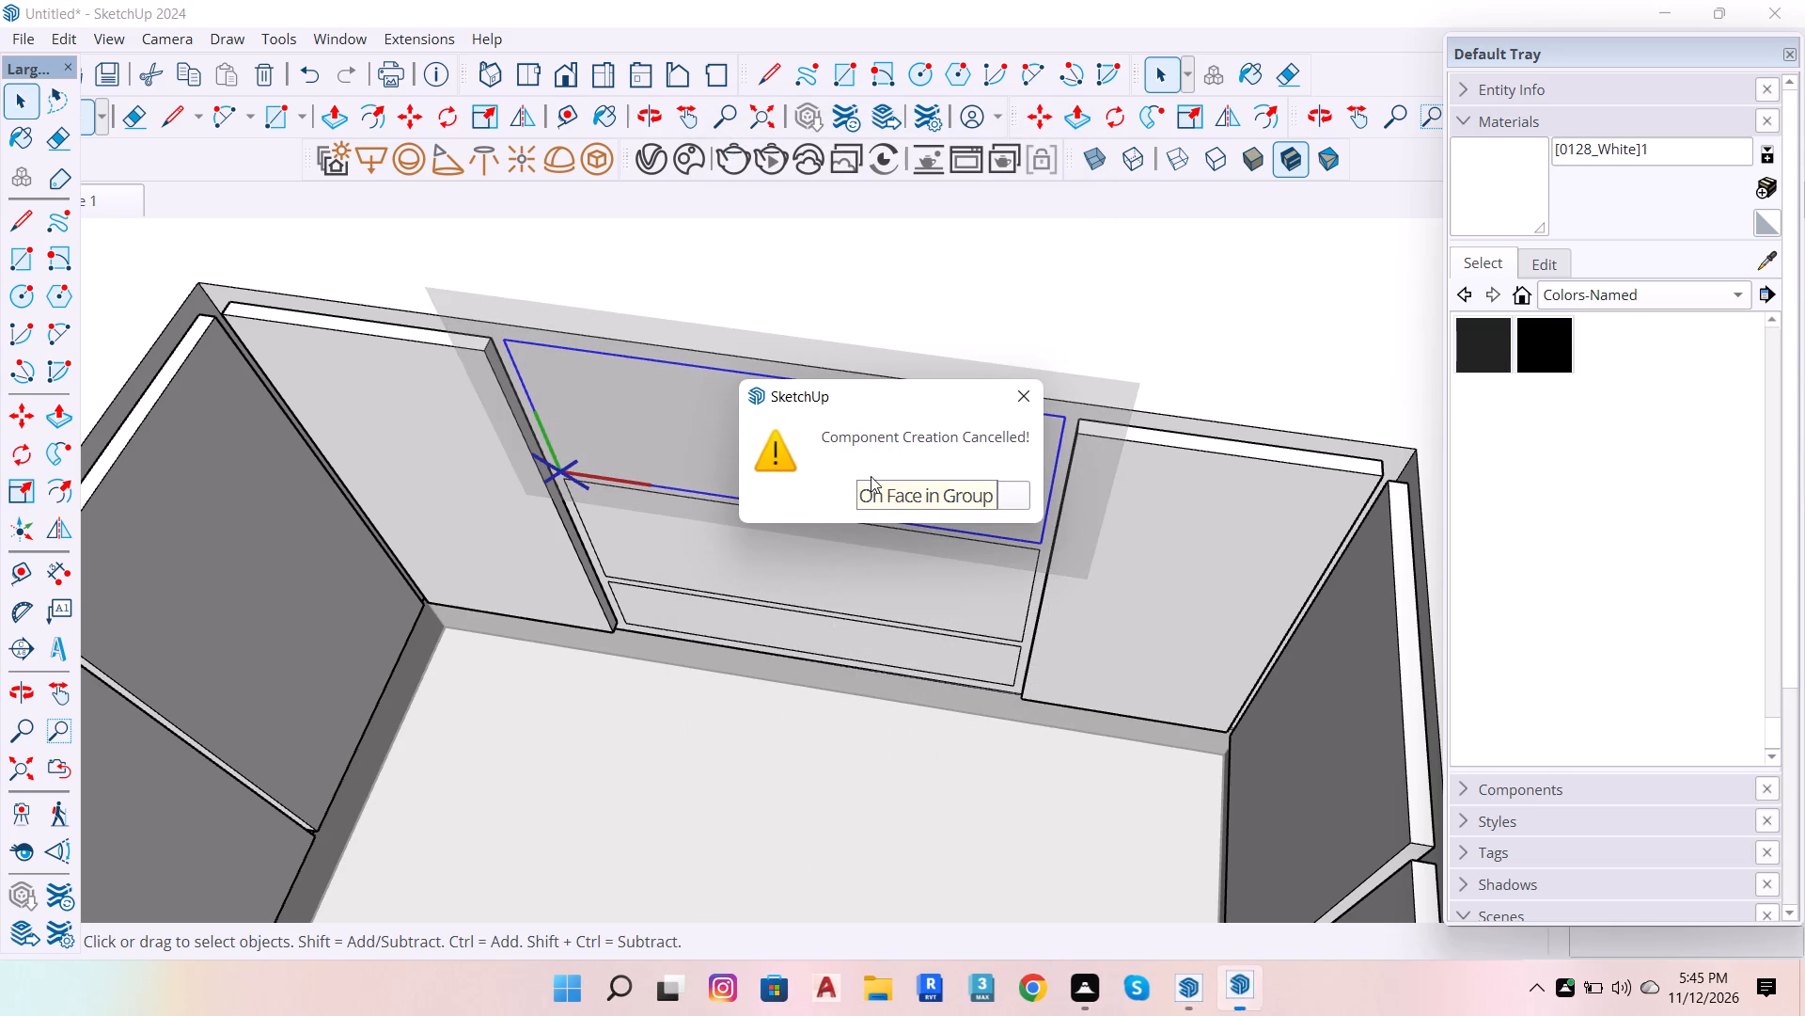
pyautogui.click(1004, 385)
# Make a component from the top drawer panel group, keeping the default settings.
pyautogui.rightClick(906, 449)
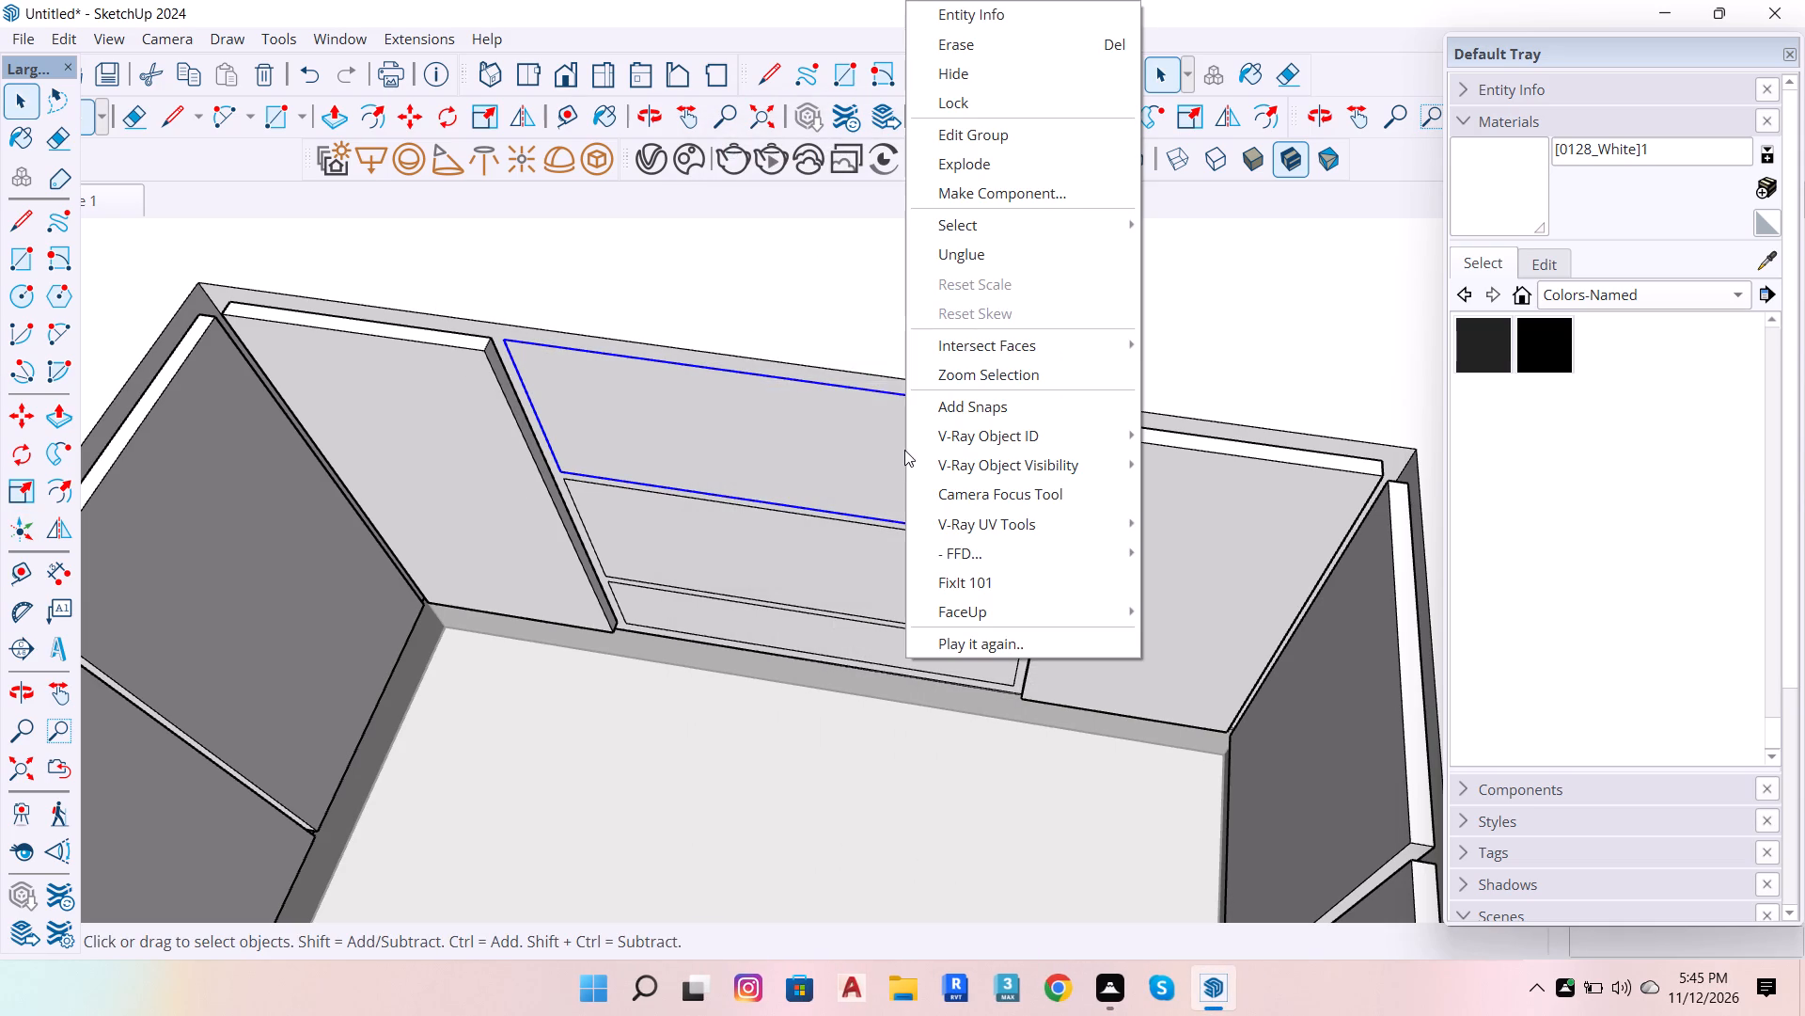
pyautogui.click(1011, 192)
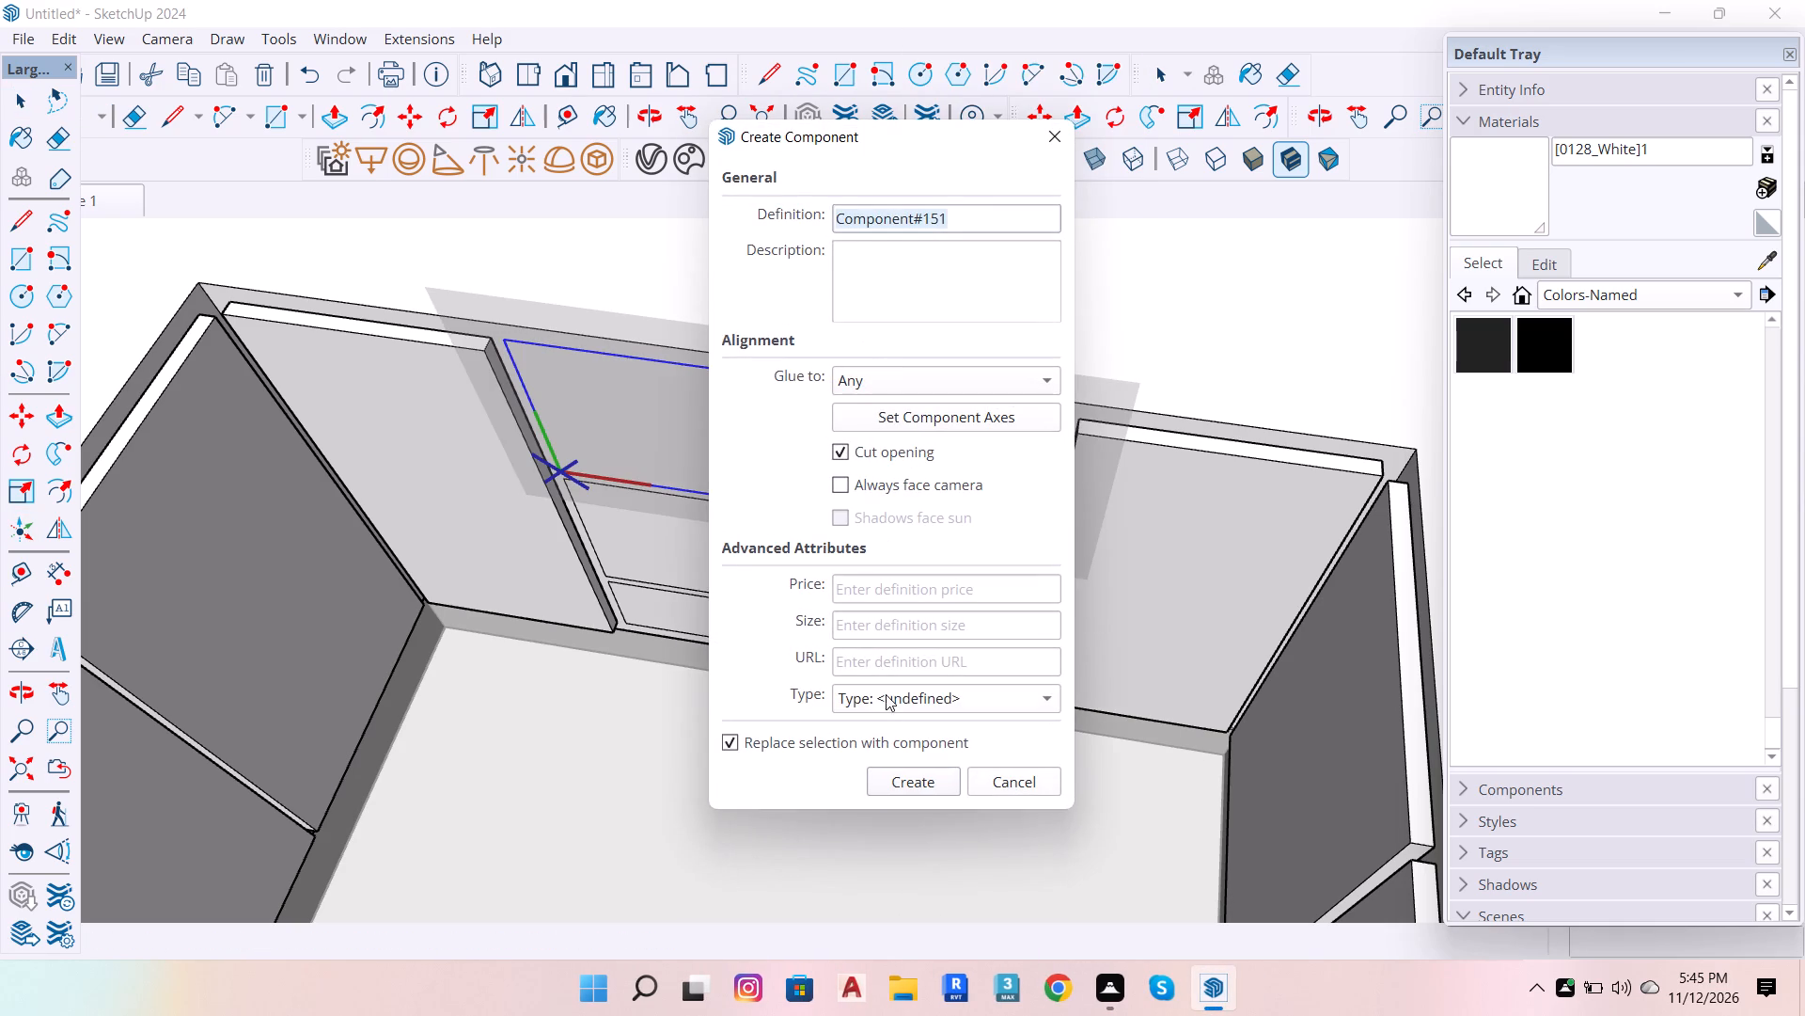
pyautogui.click(915, 784)
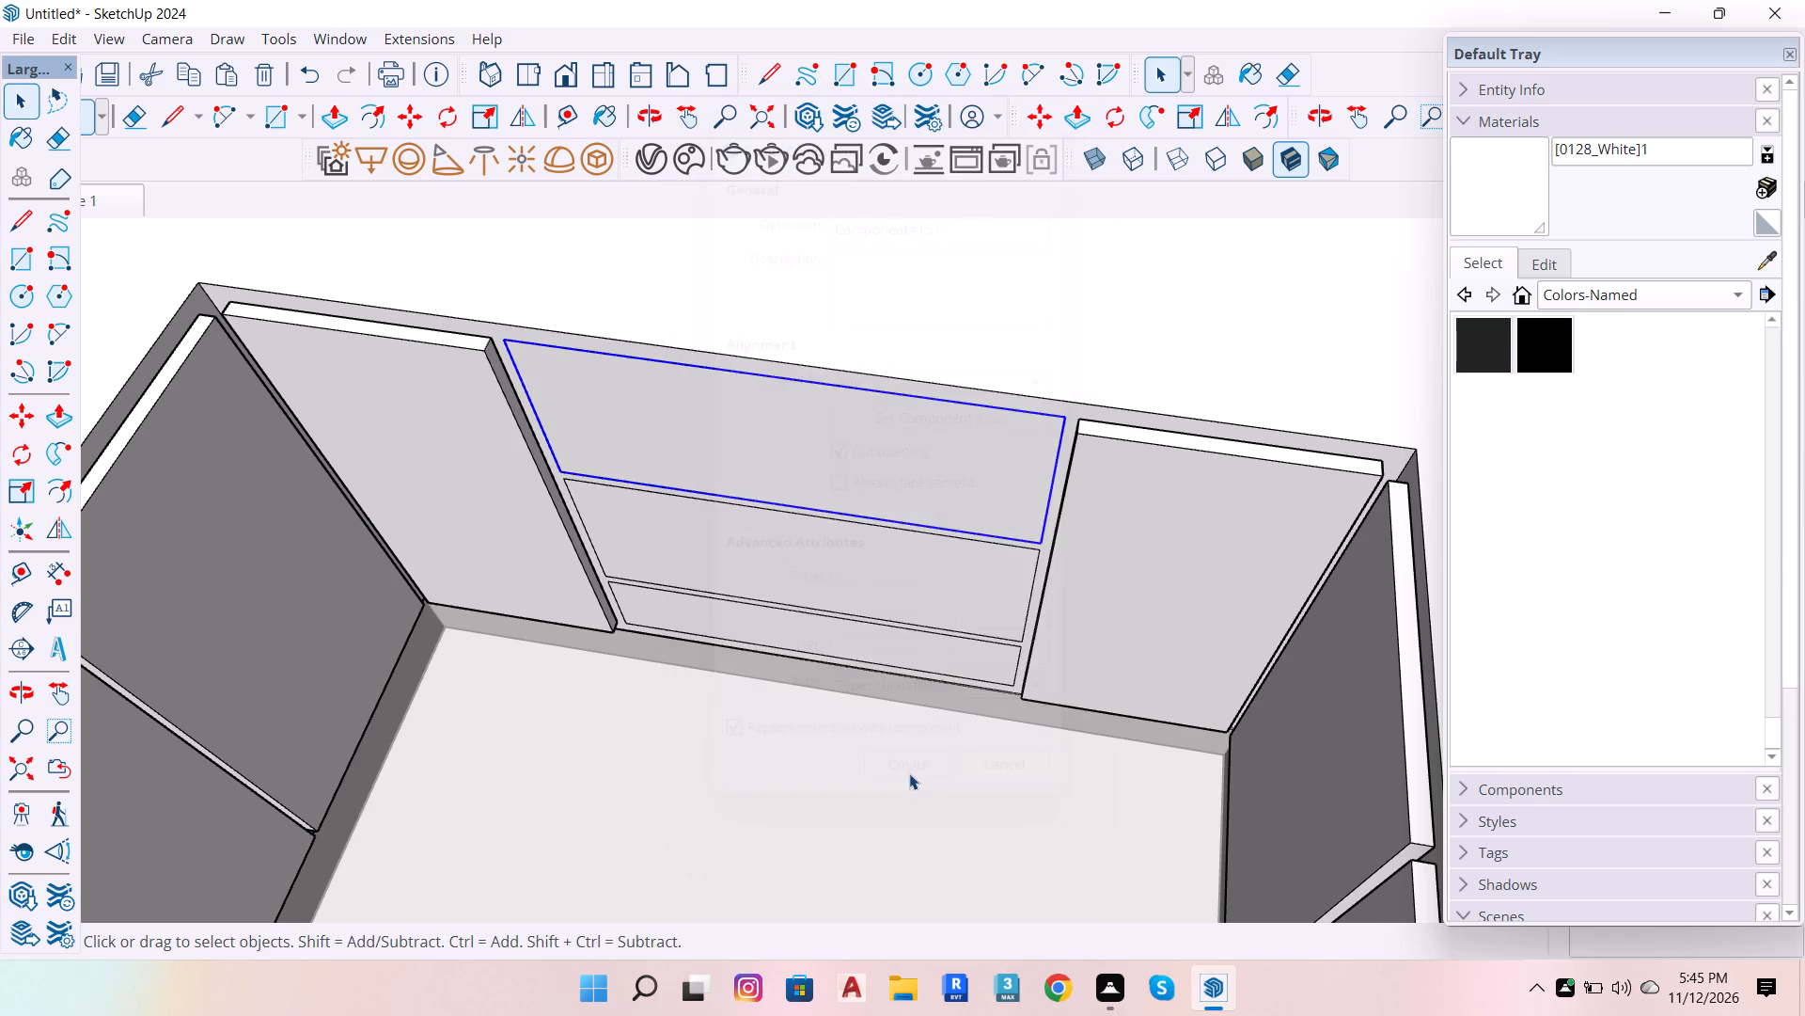
# Inside the top drawer panel component, extrude the face outward 0.8 inch with Push/Pull and exit the component.
pyautogui.scroll(-5, 871, 448)
pyautogui.tripleClick(798, 464)
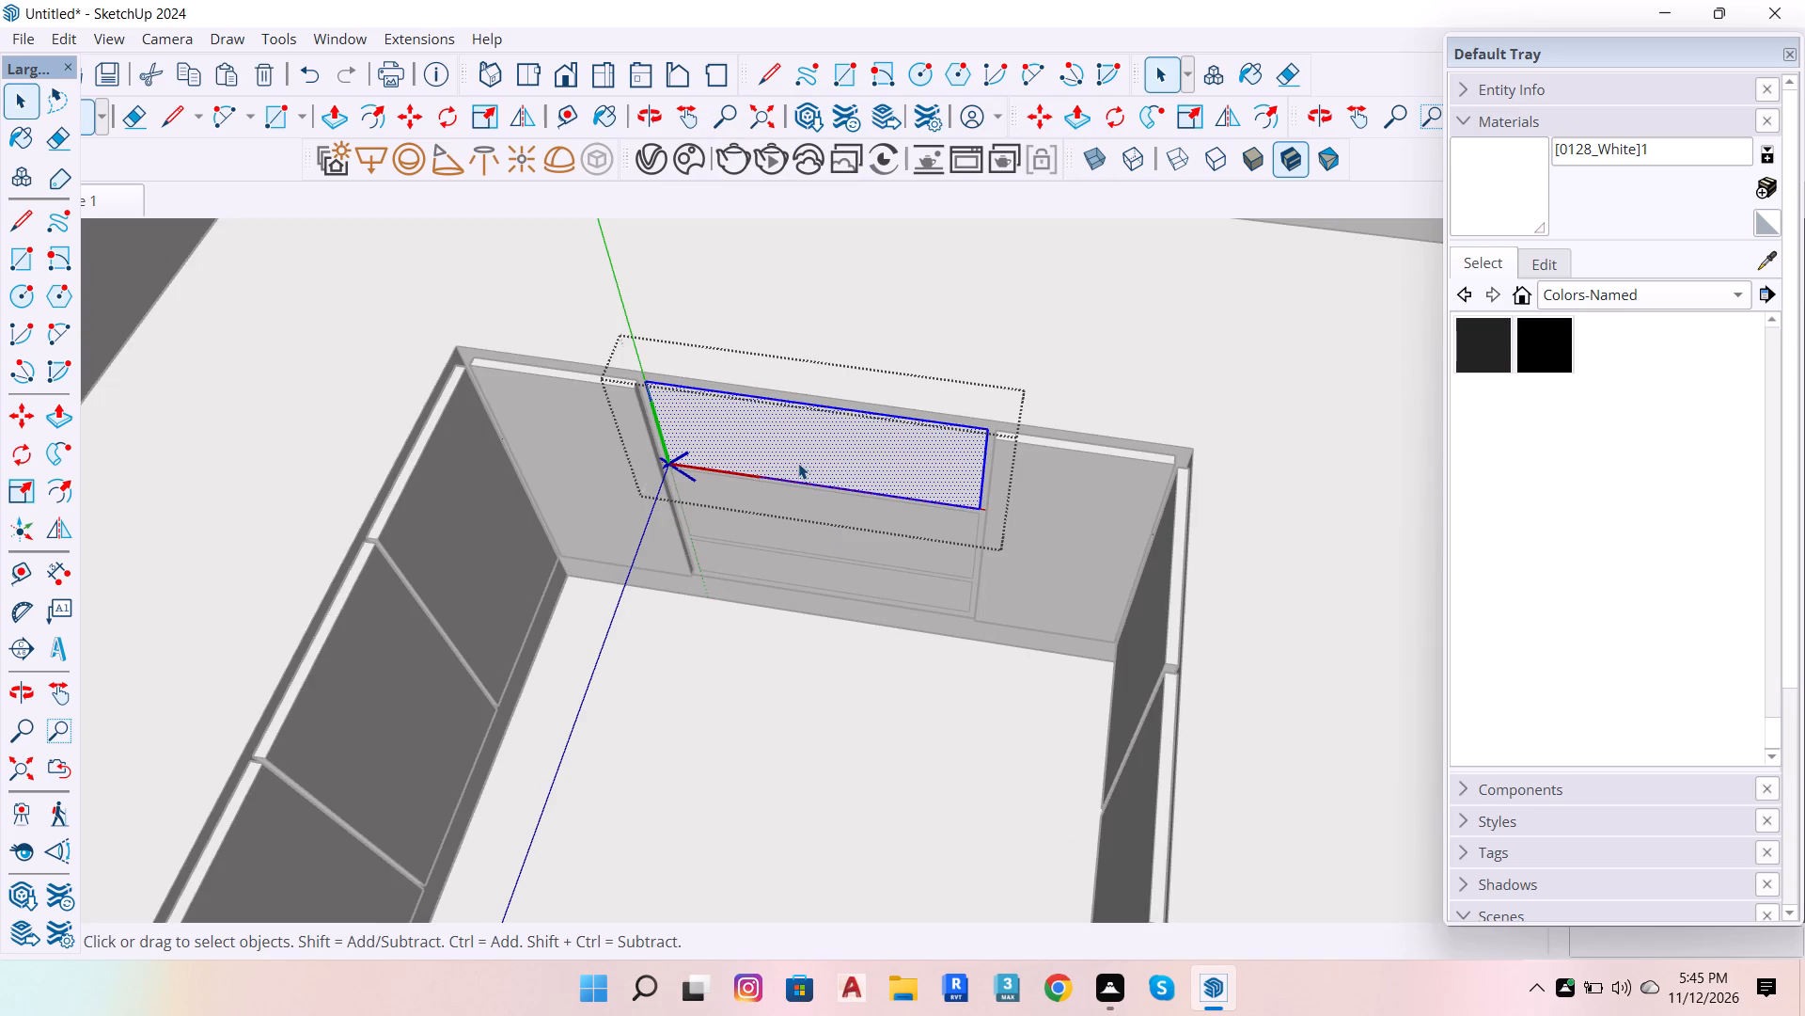
pyautogui.press('p')
pyautogui.click(798, 463)
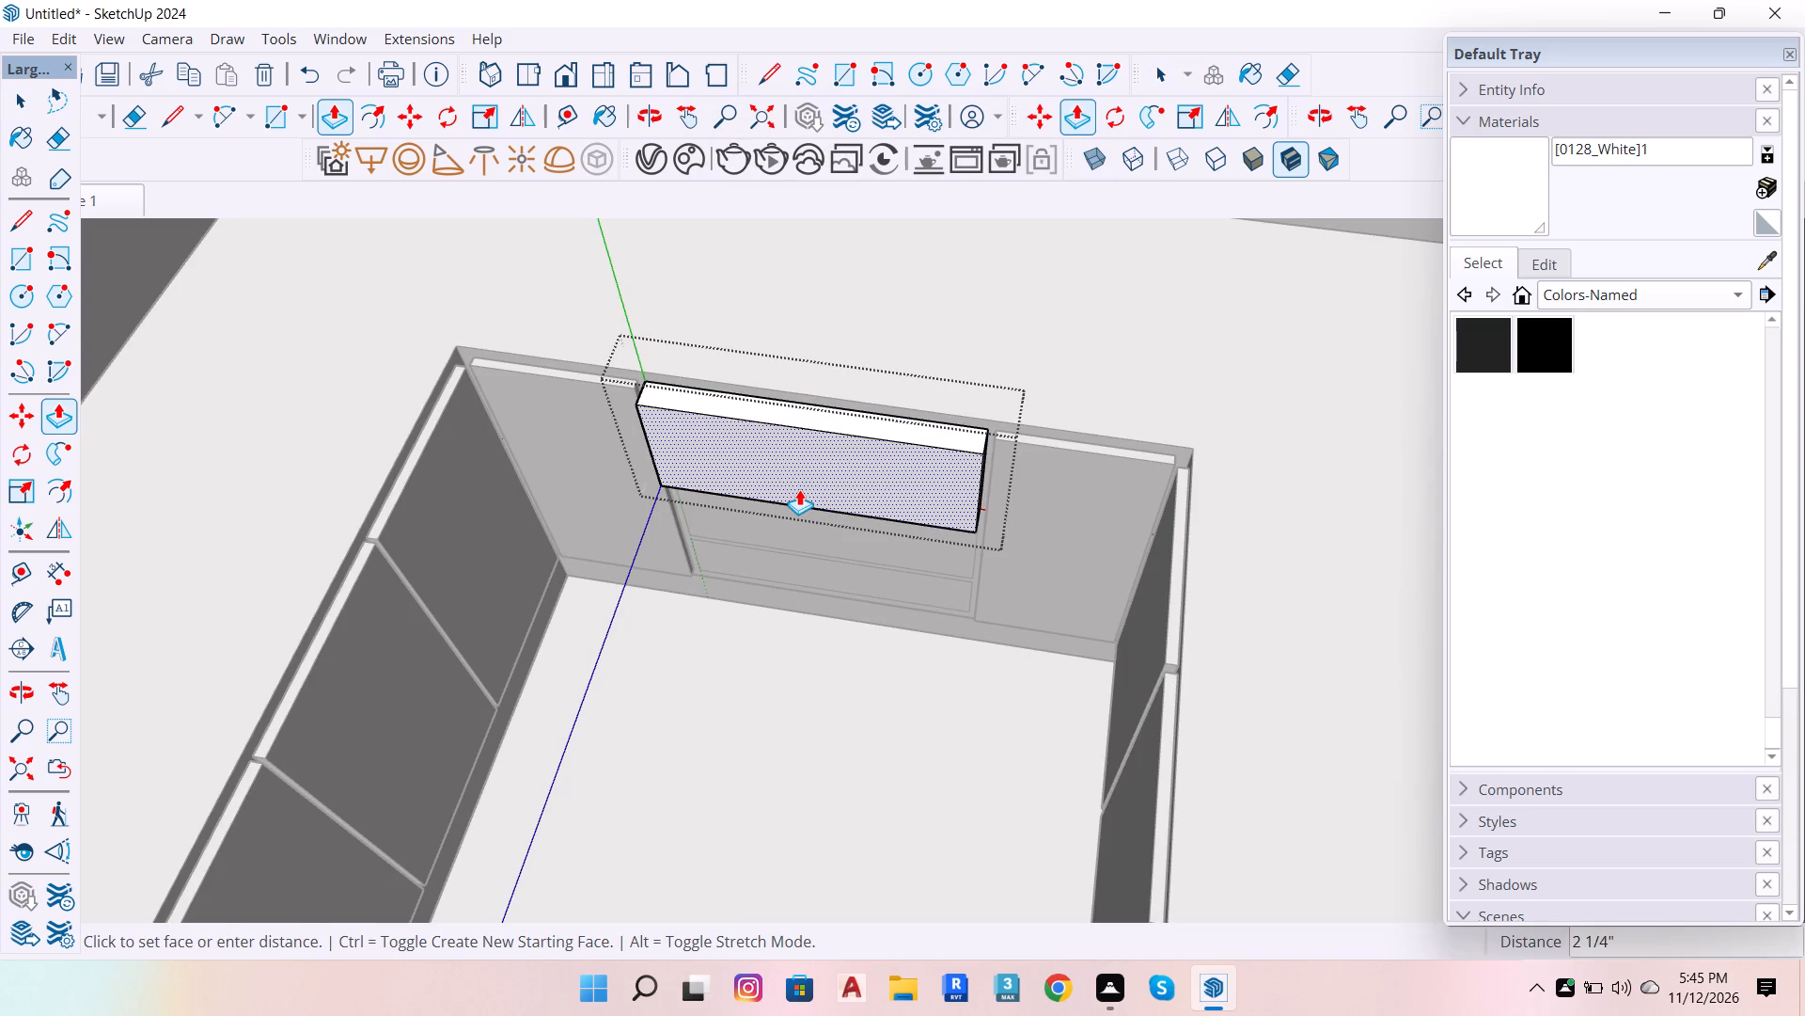
pyautogui.write('.8')
pyautogui.press('Return')
pyautogui.press('space')
pyautogui.press('b')
pyautogui.press('space')
pyautogui.click(795, 611)
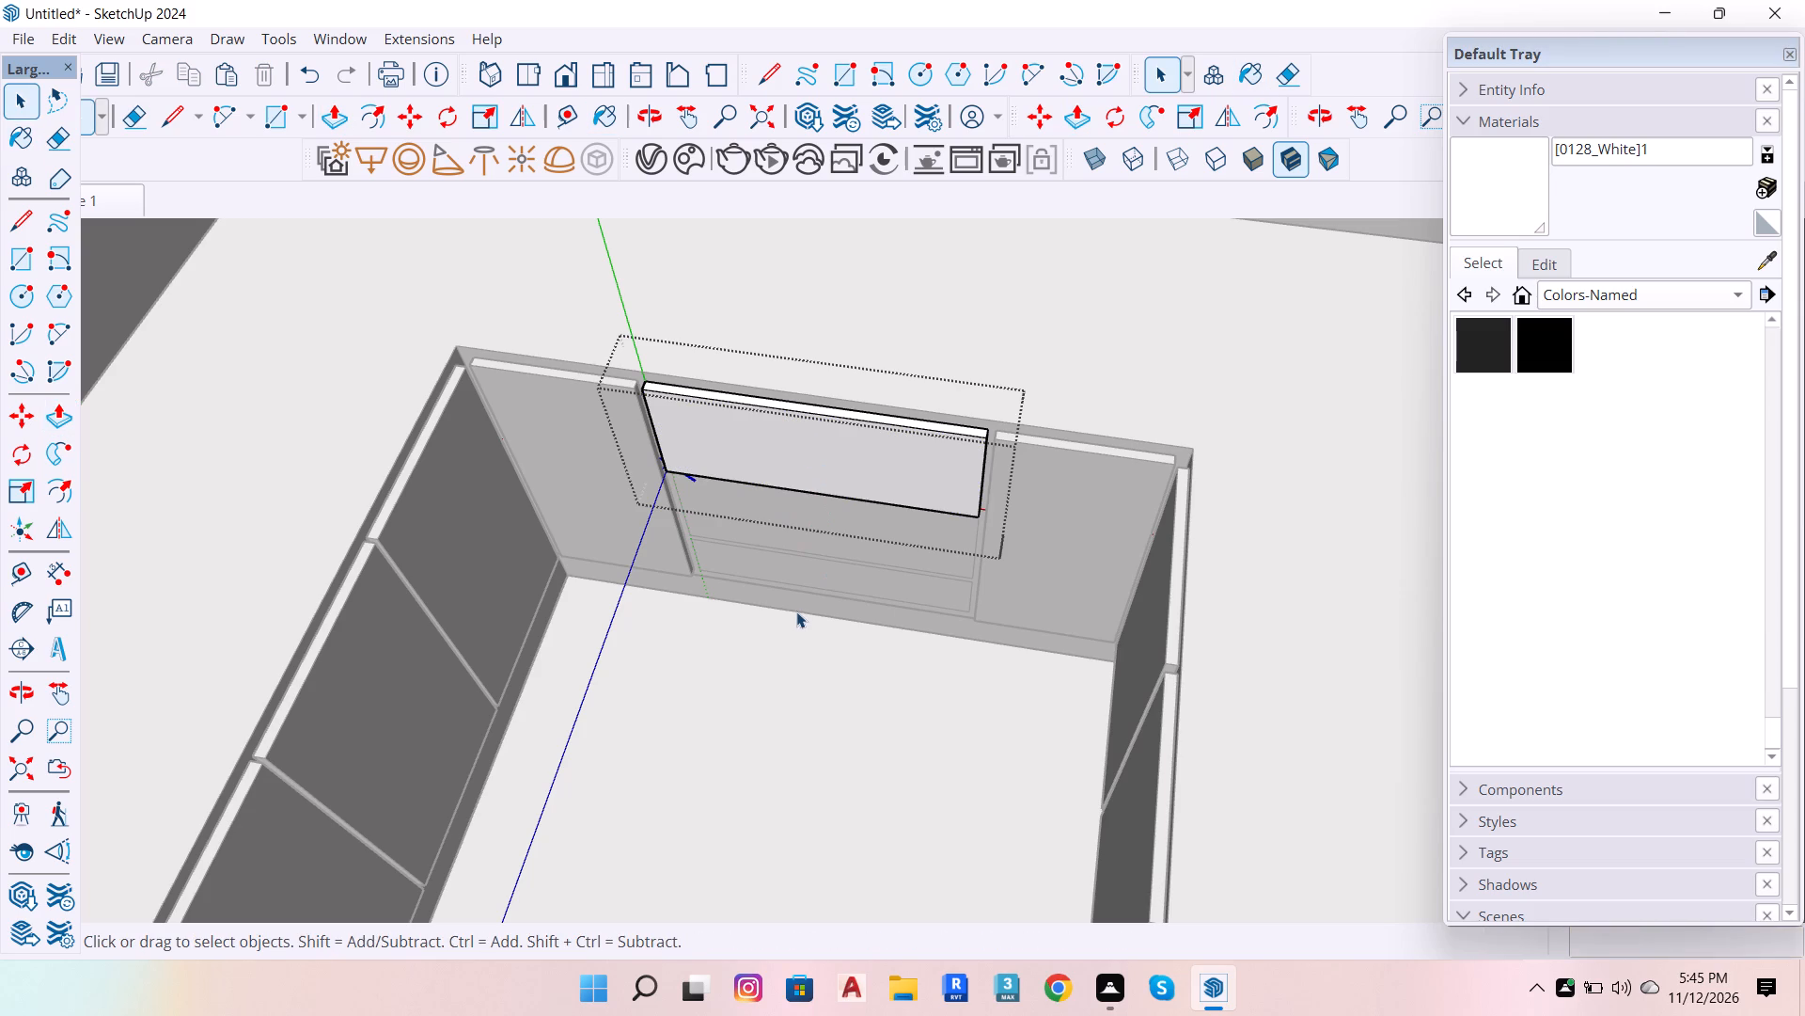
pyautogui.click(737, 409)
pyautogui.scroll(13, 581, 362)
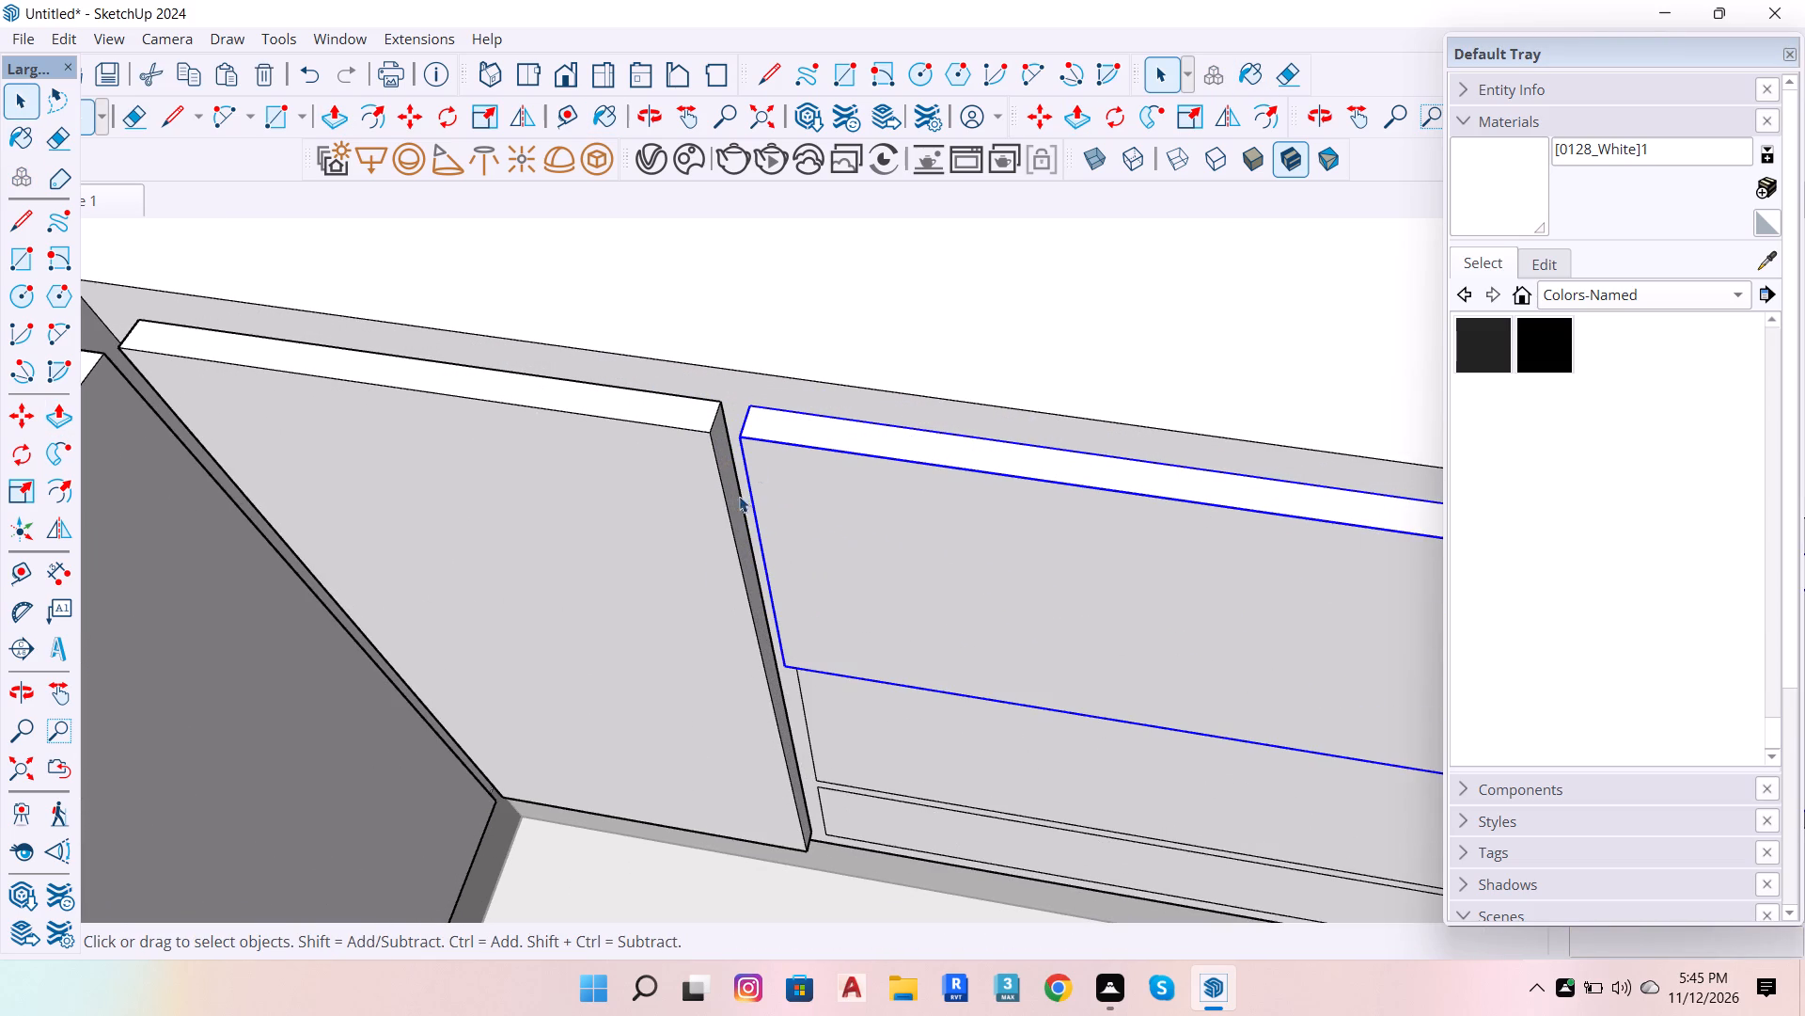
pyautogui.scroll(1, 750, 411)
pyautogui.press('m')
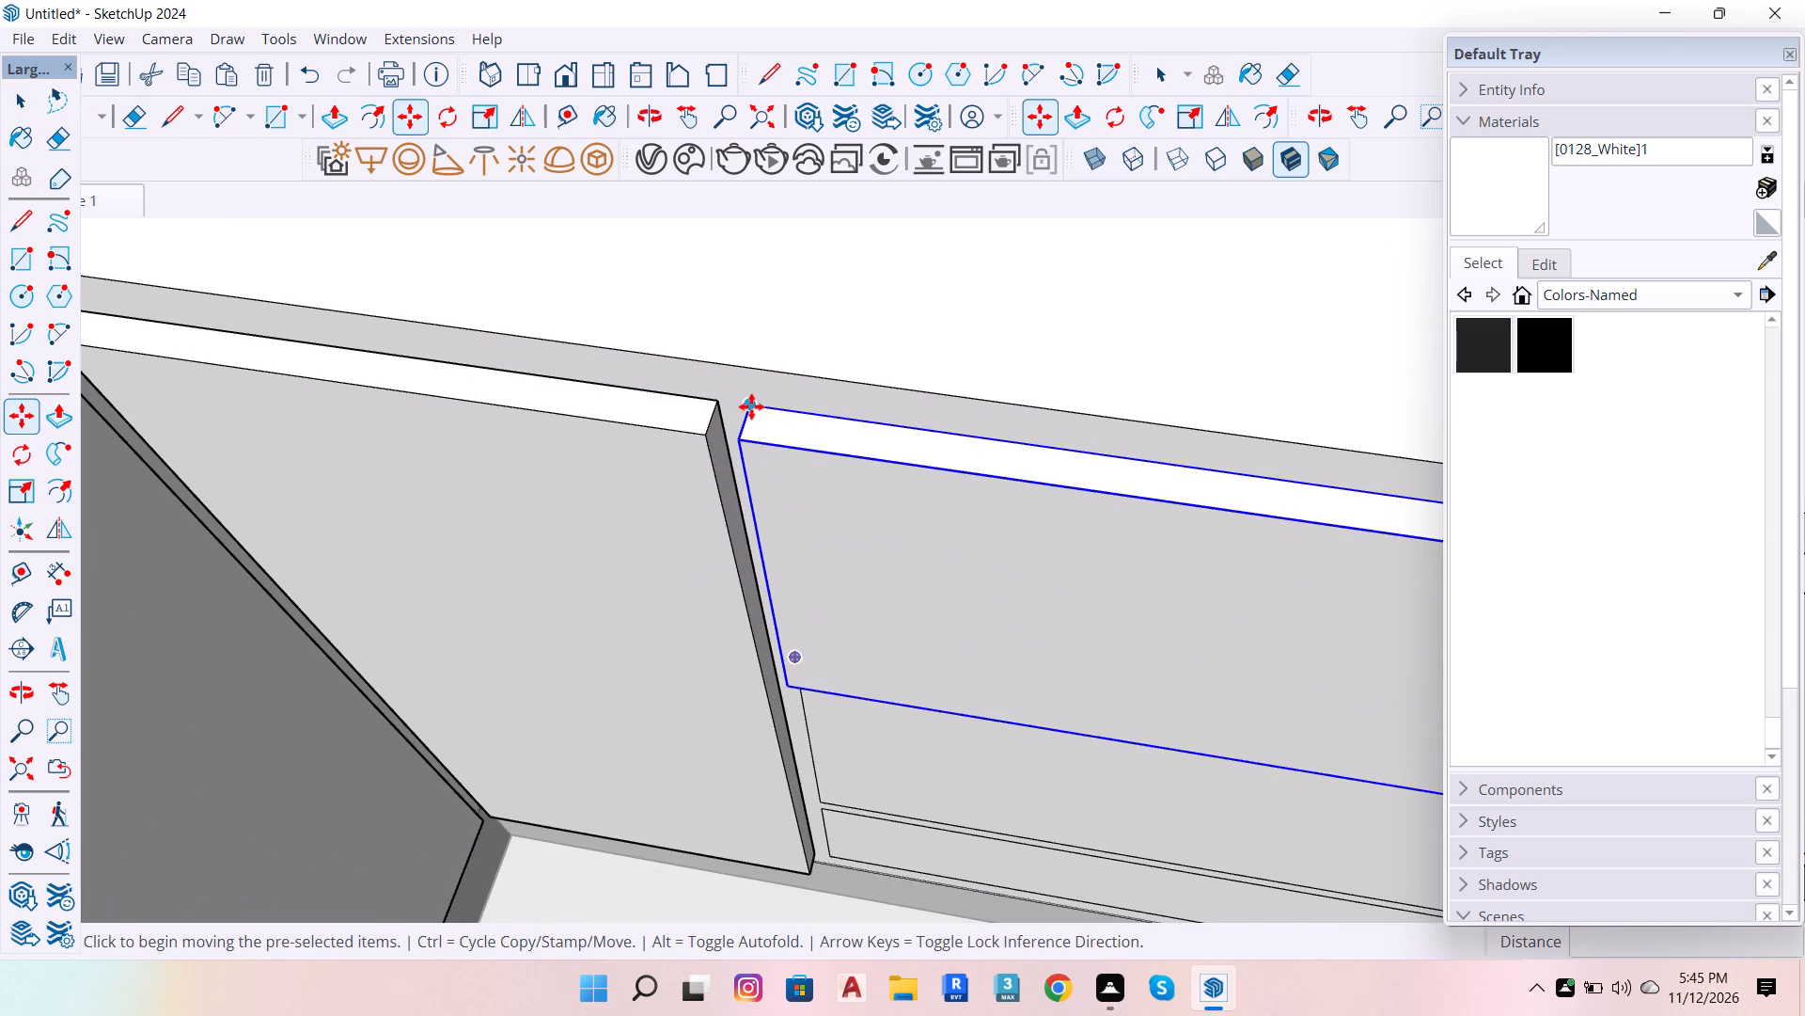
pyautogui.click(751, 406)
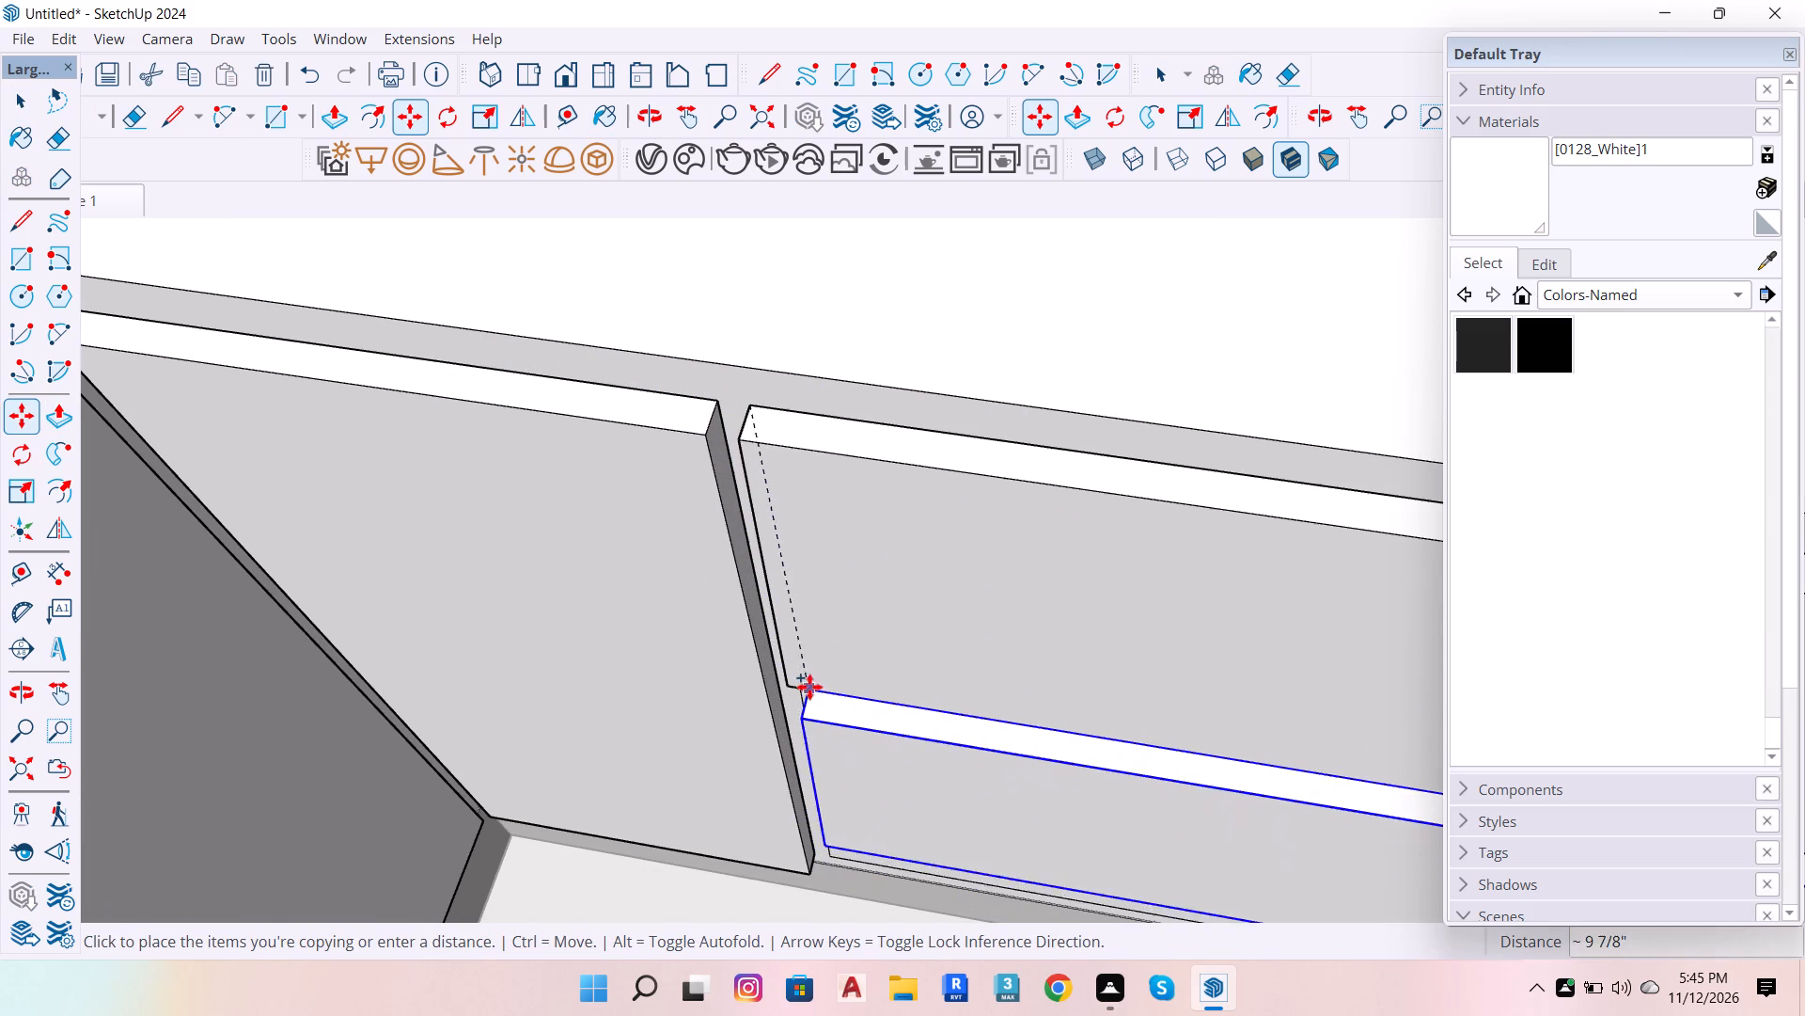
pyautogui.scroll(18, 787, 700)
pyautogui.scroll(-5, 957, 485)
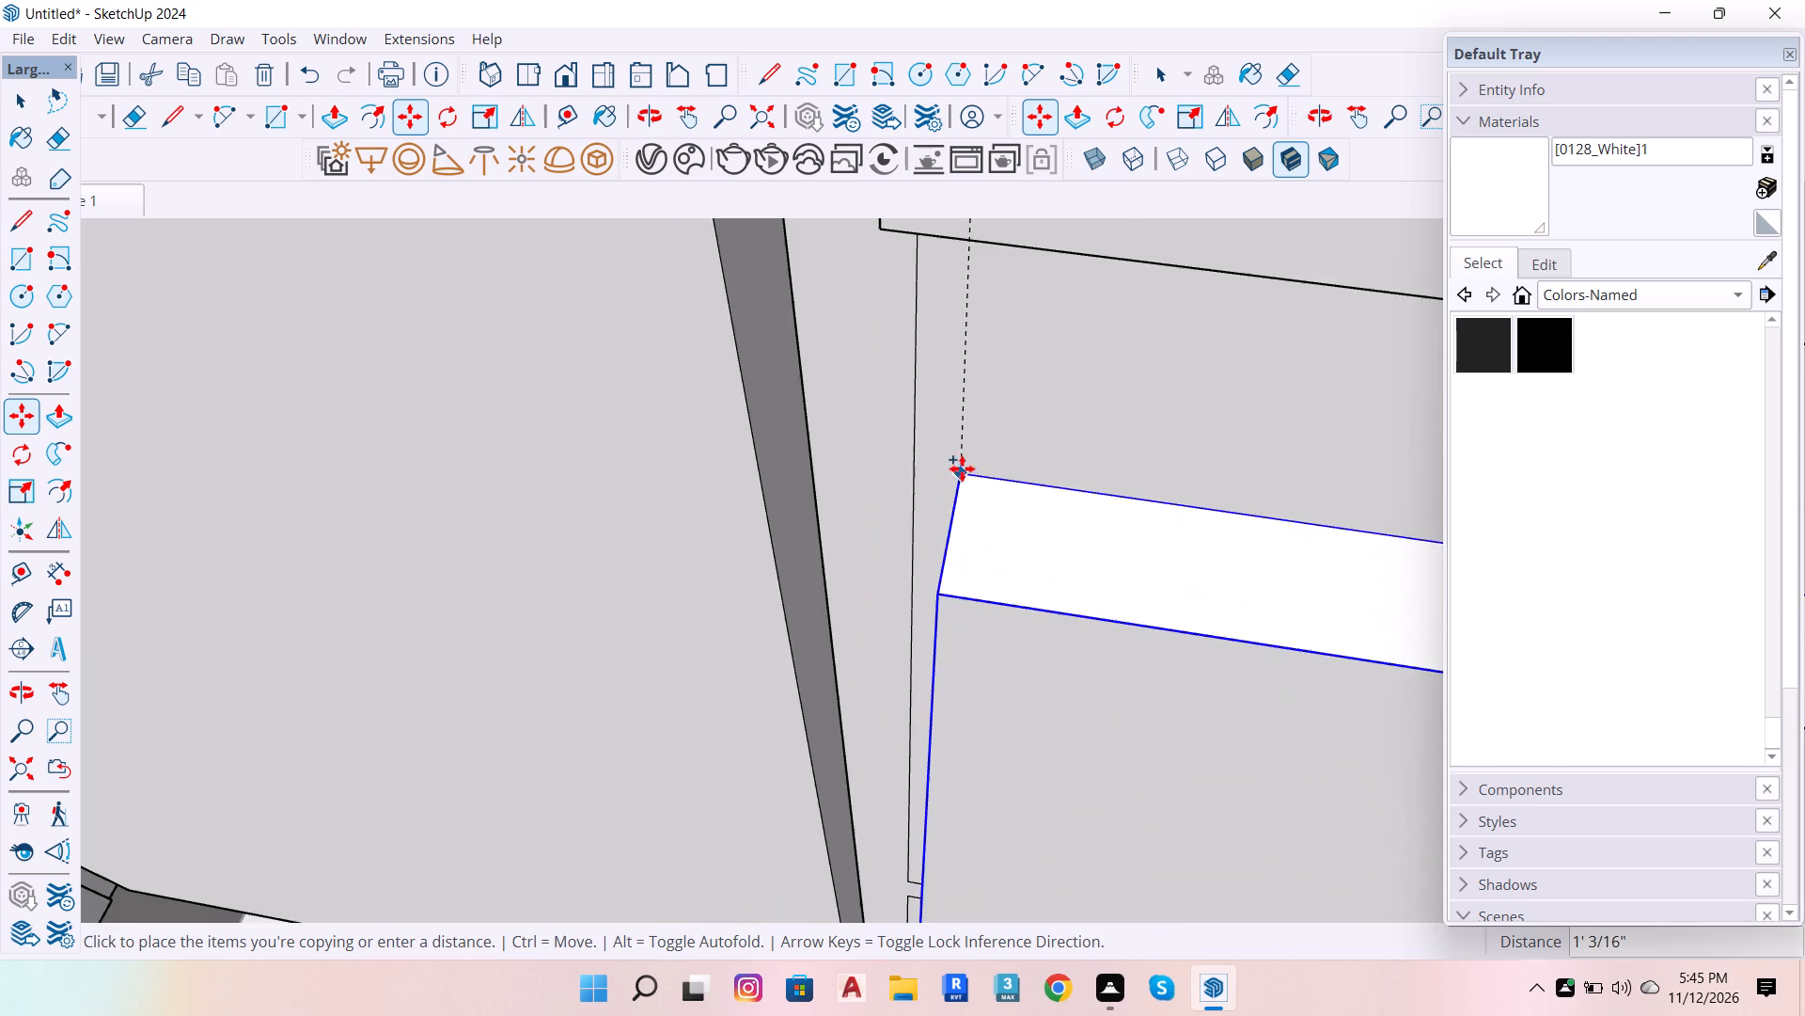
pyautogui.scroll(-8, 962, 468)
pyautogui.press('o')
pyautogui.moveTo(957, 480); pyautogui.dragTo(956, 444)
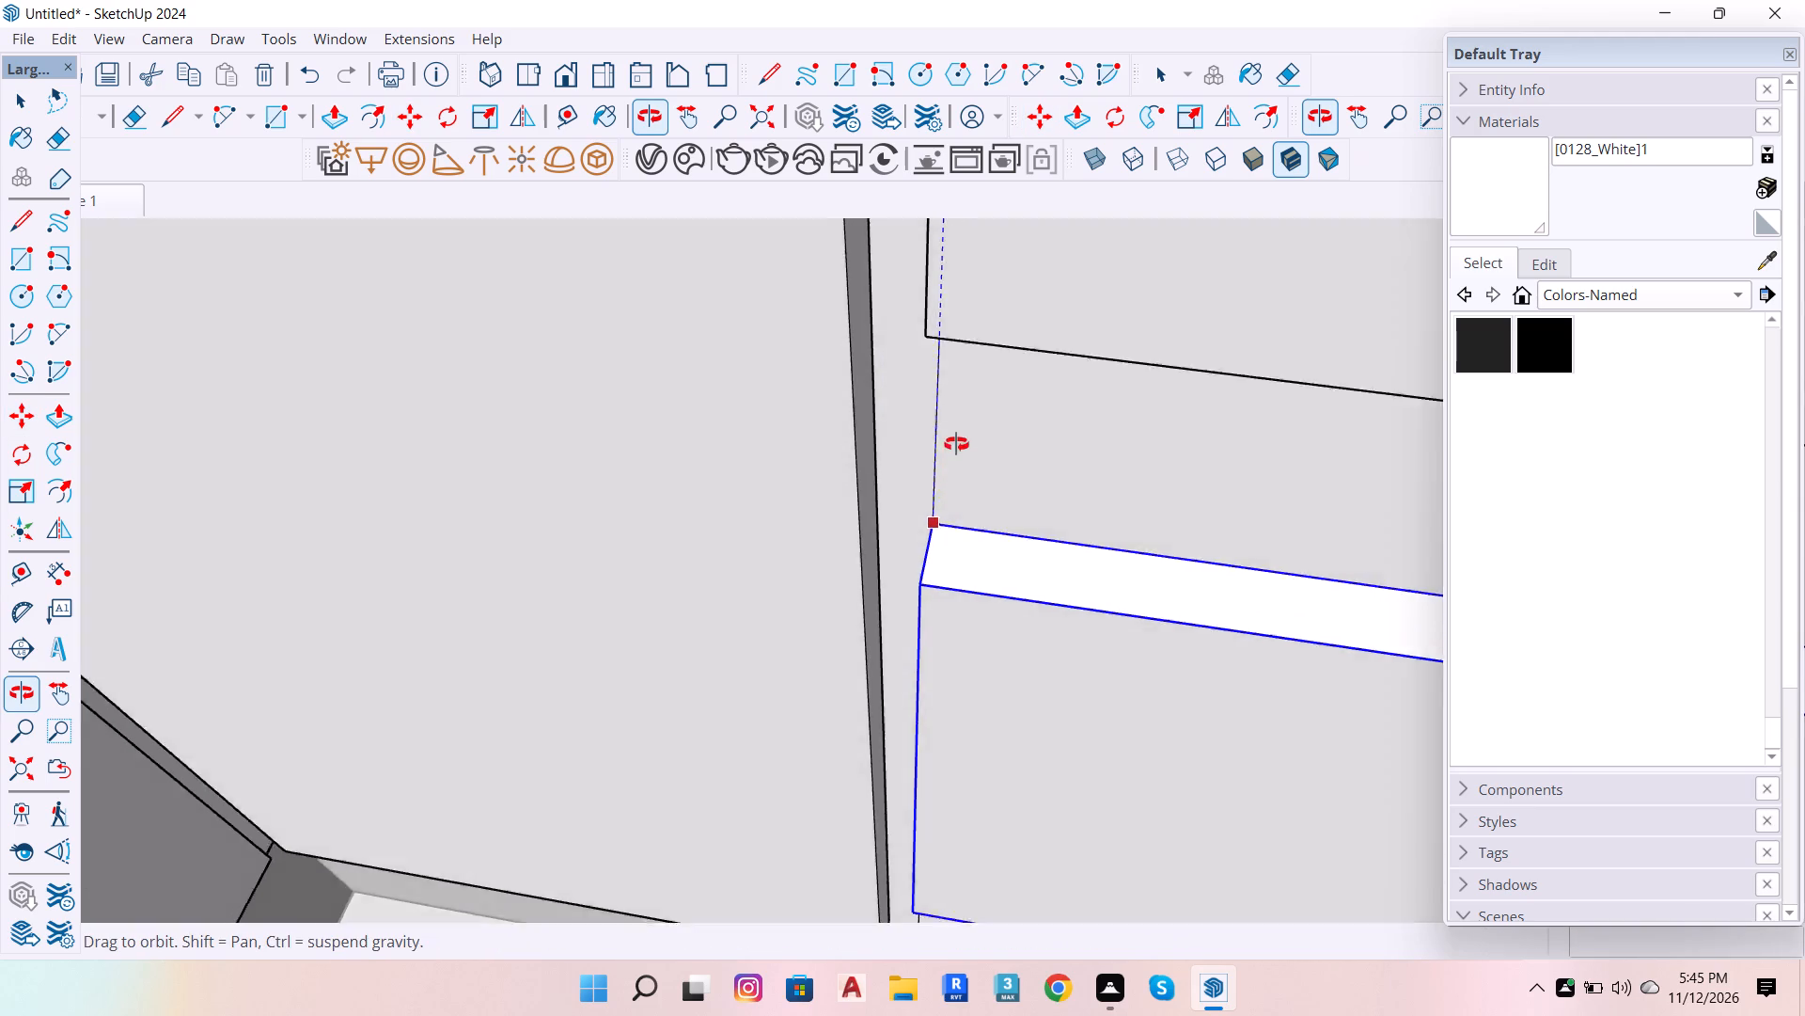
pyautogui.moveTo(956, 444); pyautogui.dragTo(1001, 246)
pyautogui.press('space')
# Copy the raised top drawer front straight down about 10 3/8" onto the middle drawer panel.
pyautogui.scroll(-7, 934, 548)
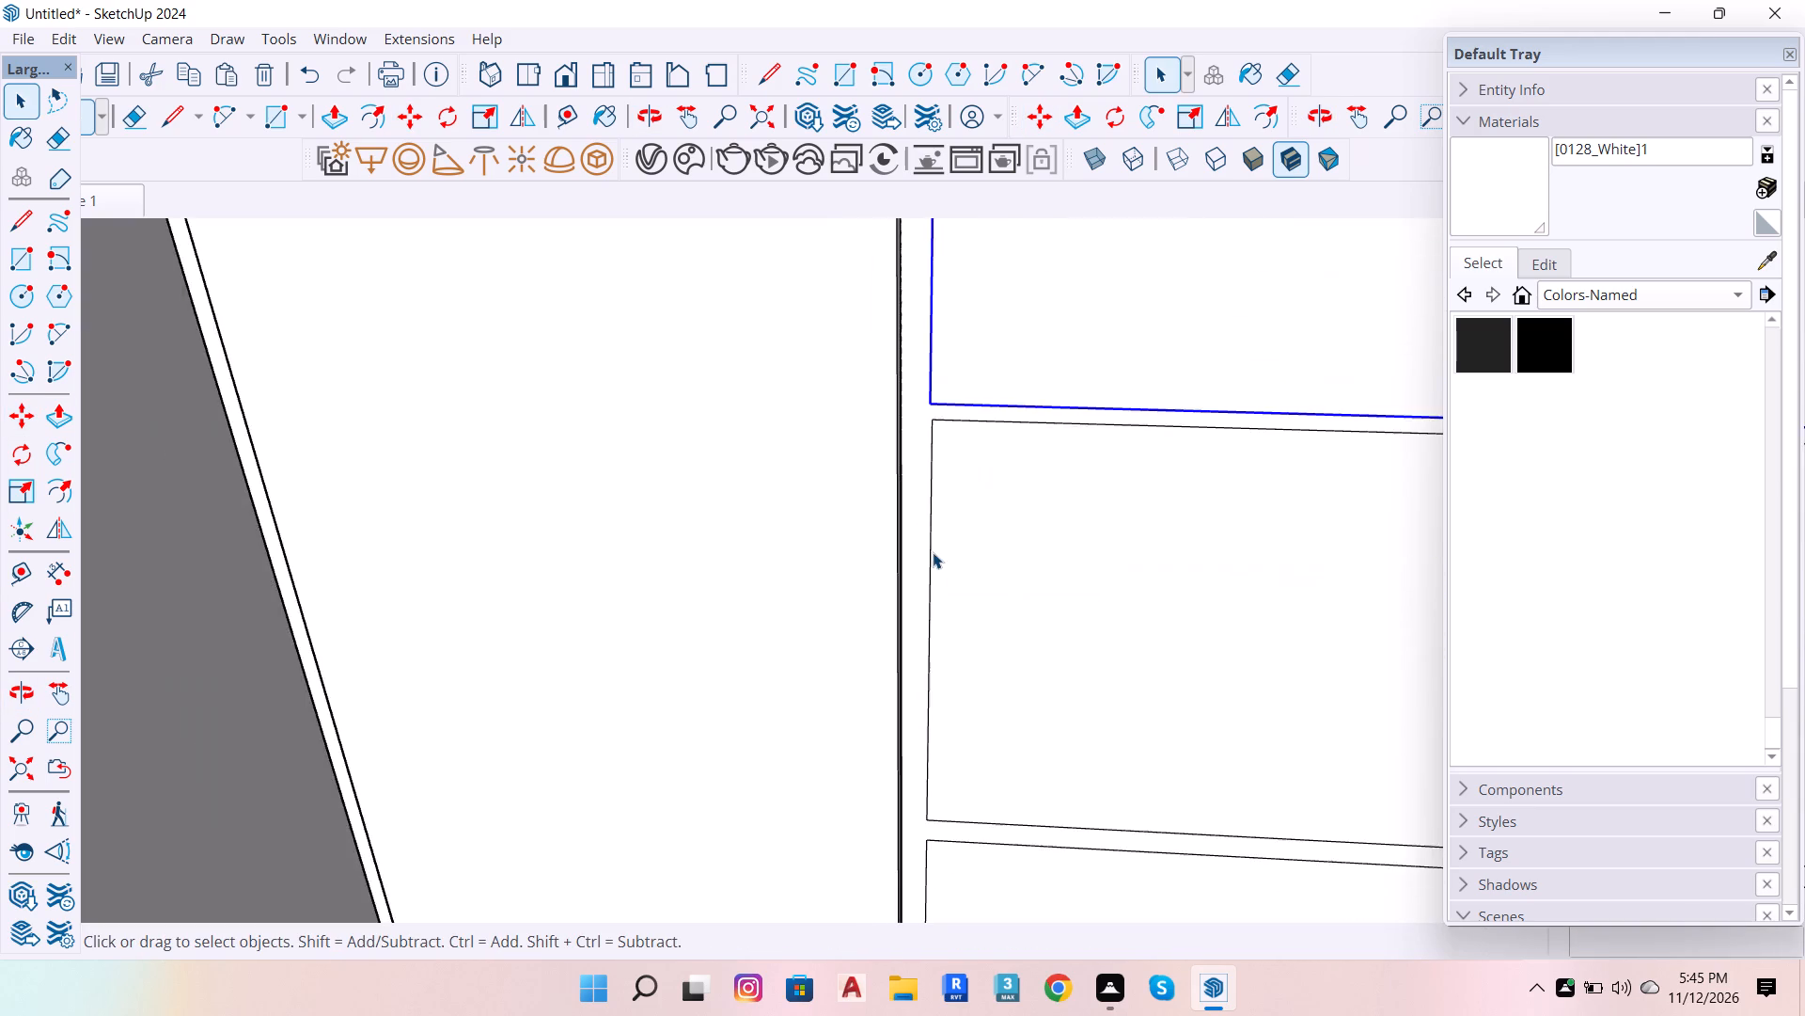
pyautogui.scroll(-6, 934, 564)
pyautogui.scroll(2, 928, 487)
pyautogui.scroll(-7, 947, 564)
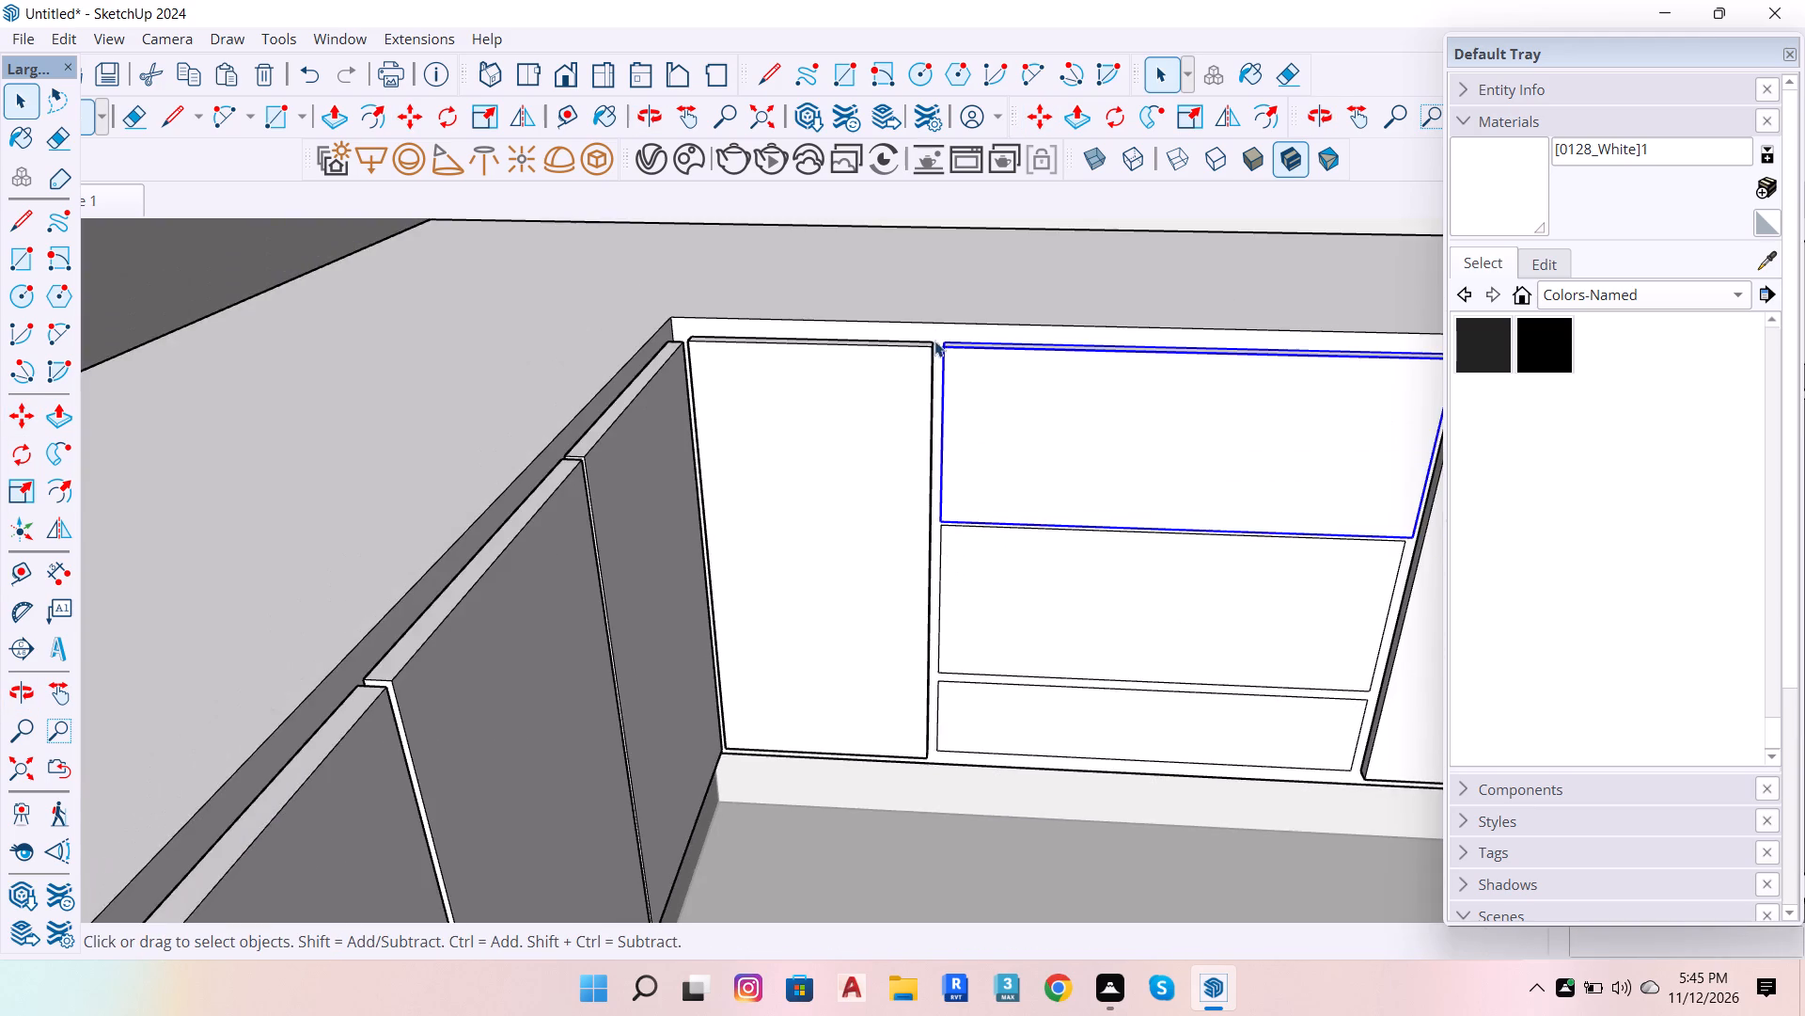
pyautogui.scroll(6, 934, 330)
pyautogui.press('m')
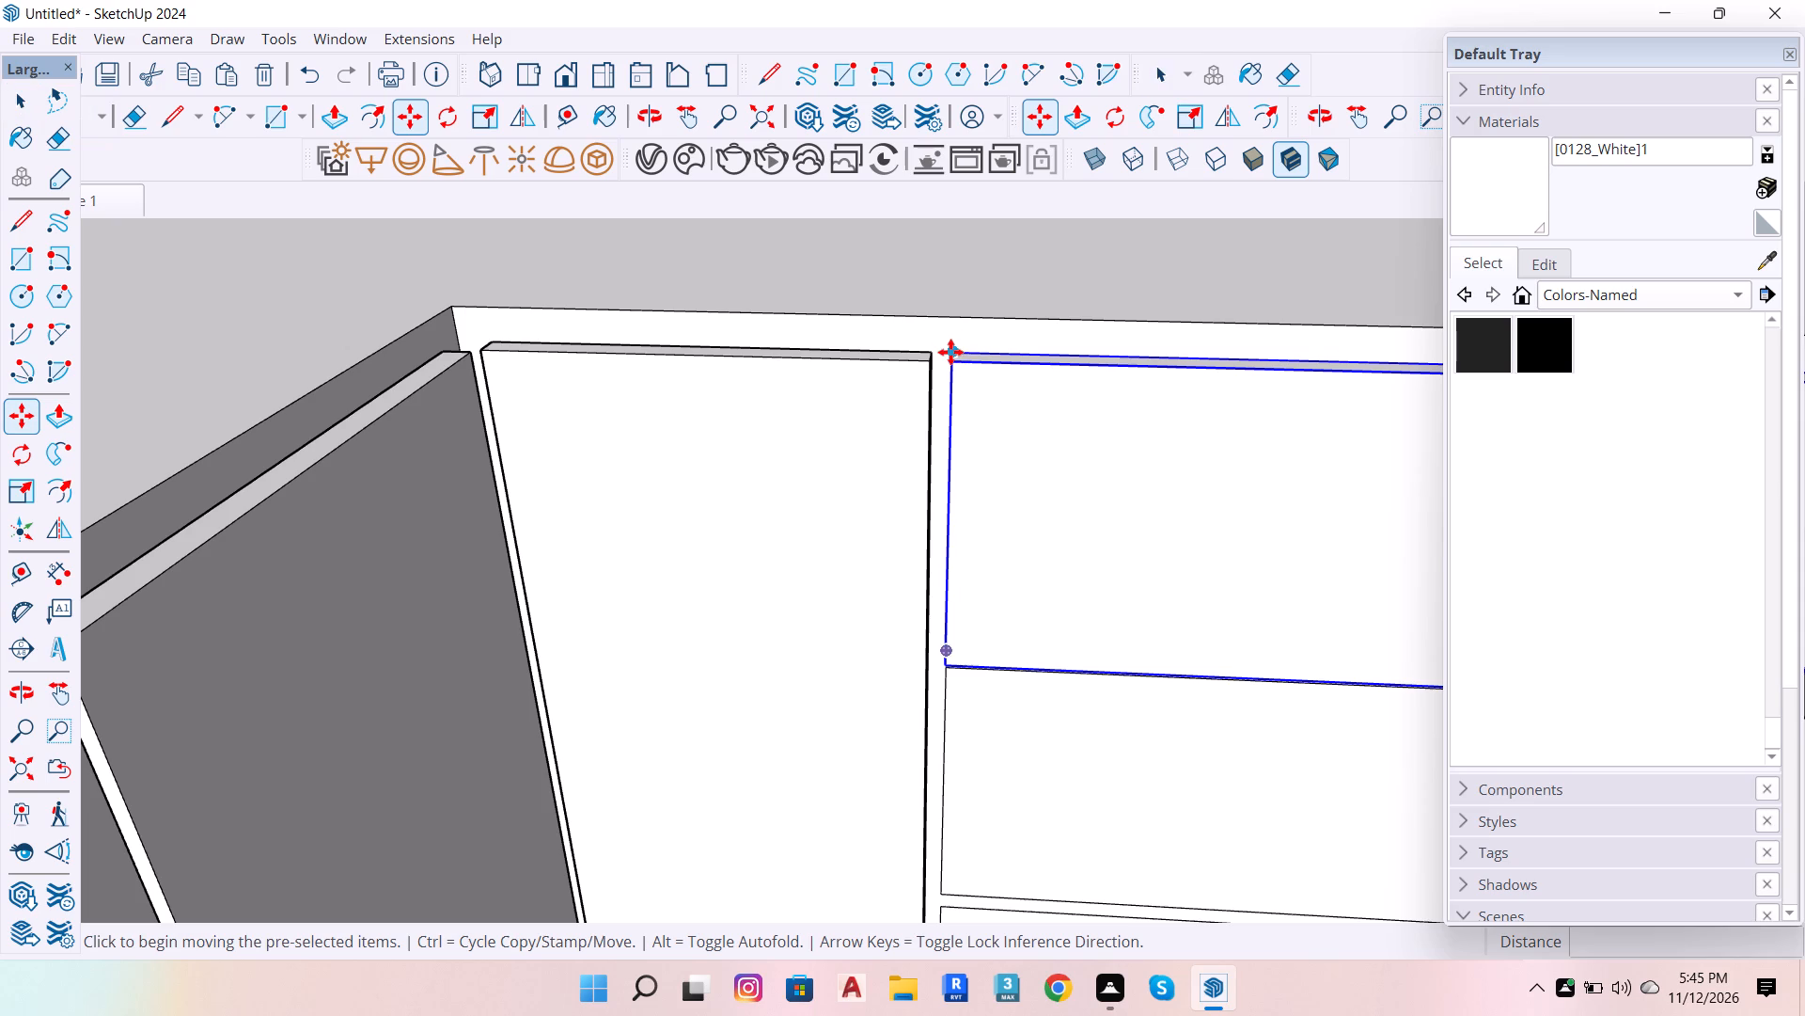
pyautogui.scroll(6, 950, 350)
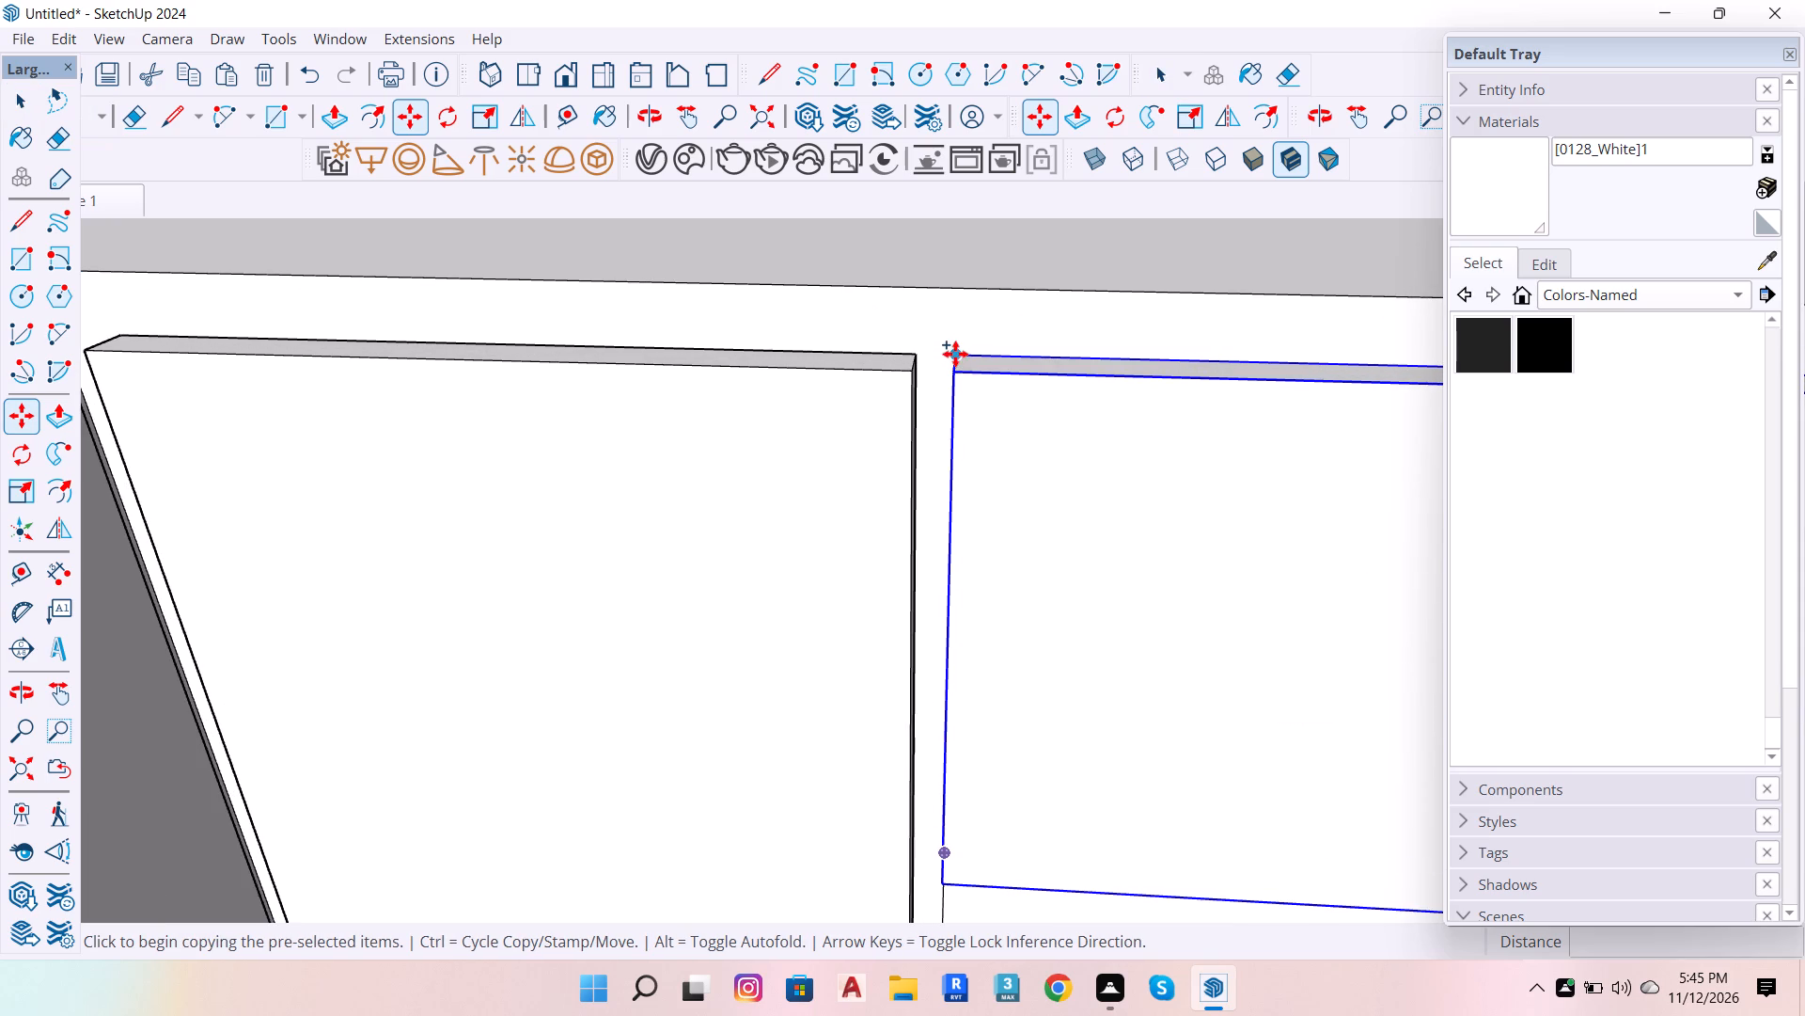
pyautogui.click(955, 354)
pyautogui.scroll(-14, 1003, 273)
pyautogui.scroll(10, 1041, 525)
pyautogui.scroll(5, 882, 399)
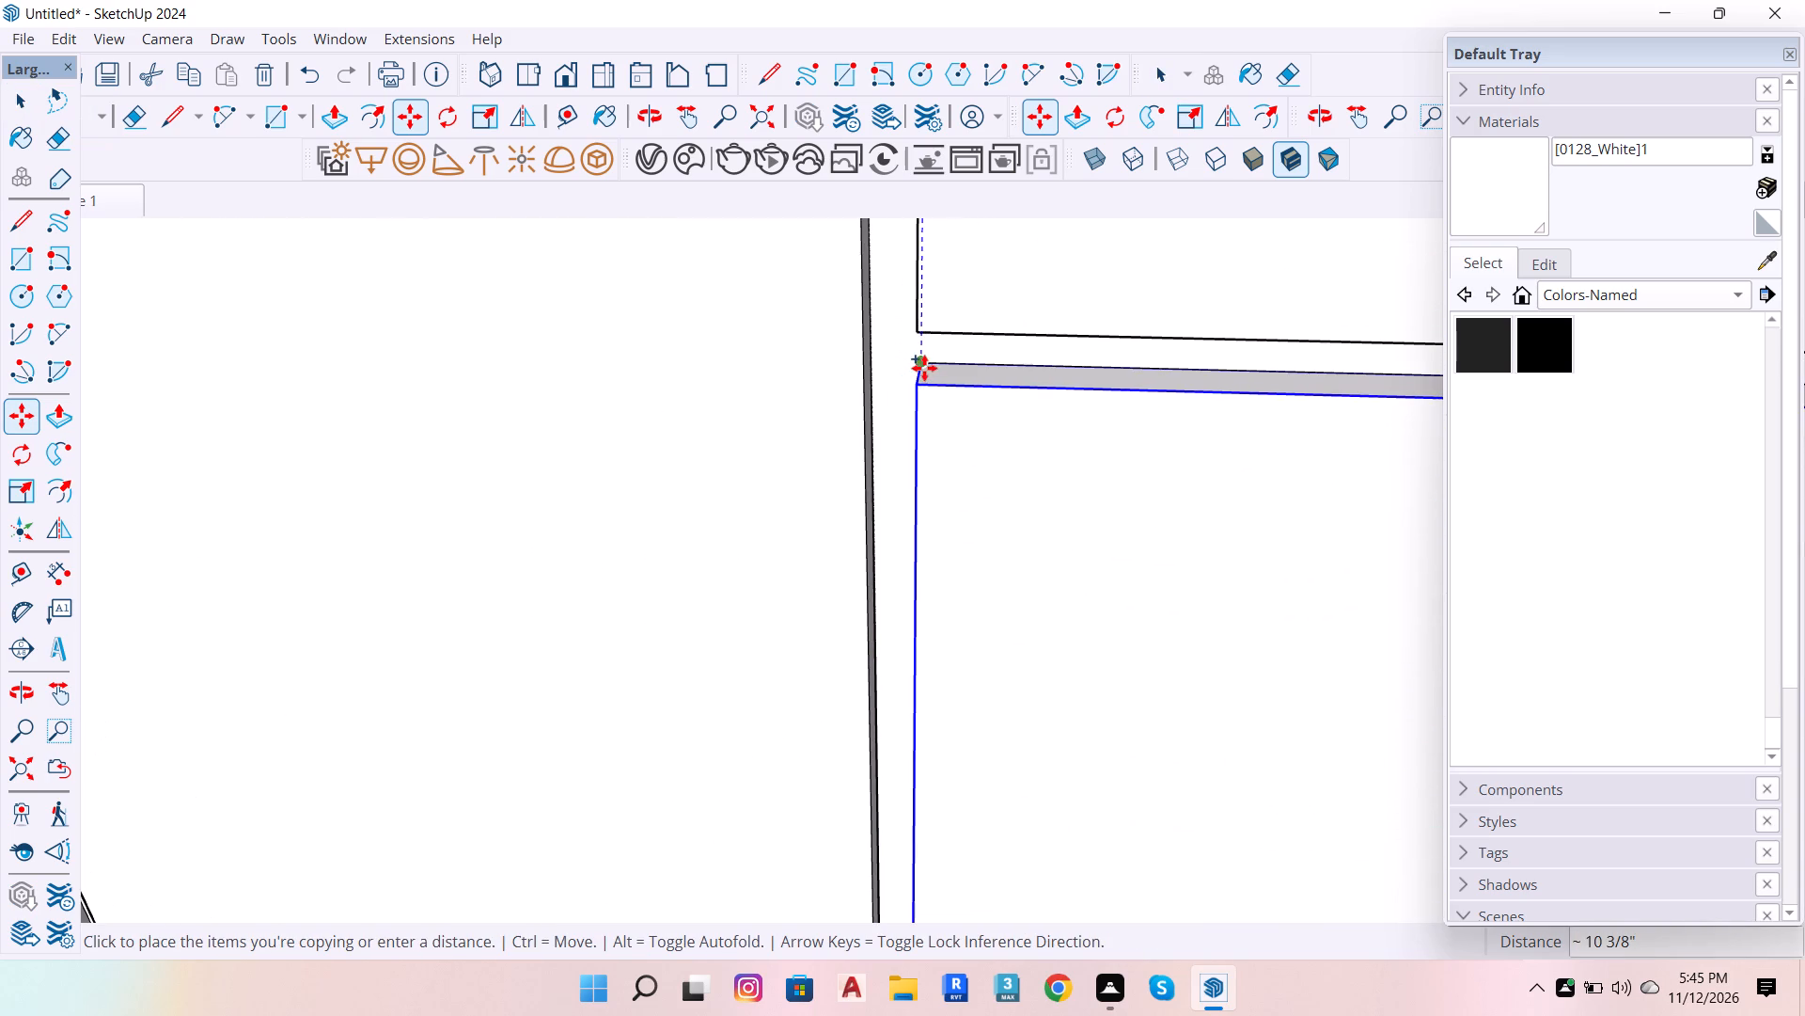
pyautogui.click(924, 368)
pyautogui.scroll(-8, 958, 267)
pyautogui.press('space')
pyautogui.scroll(-7, 958, 258)
# Group the bottom drawer panel face together with its edges on the connecting run.
pyautogui.doubleClick(1040, 559)
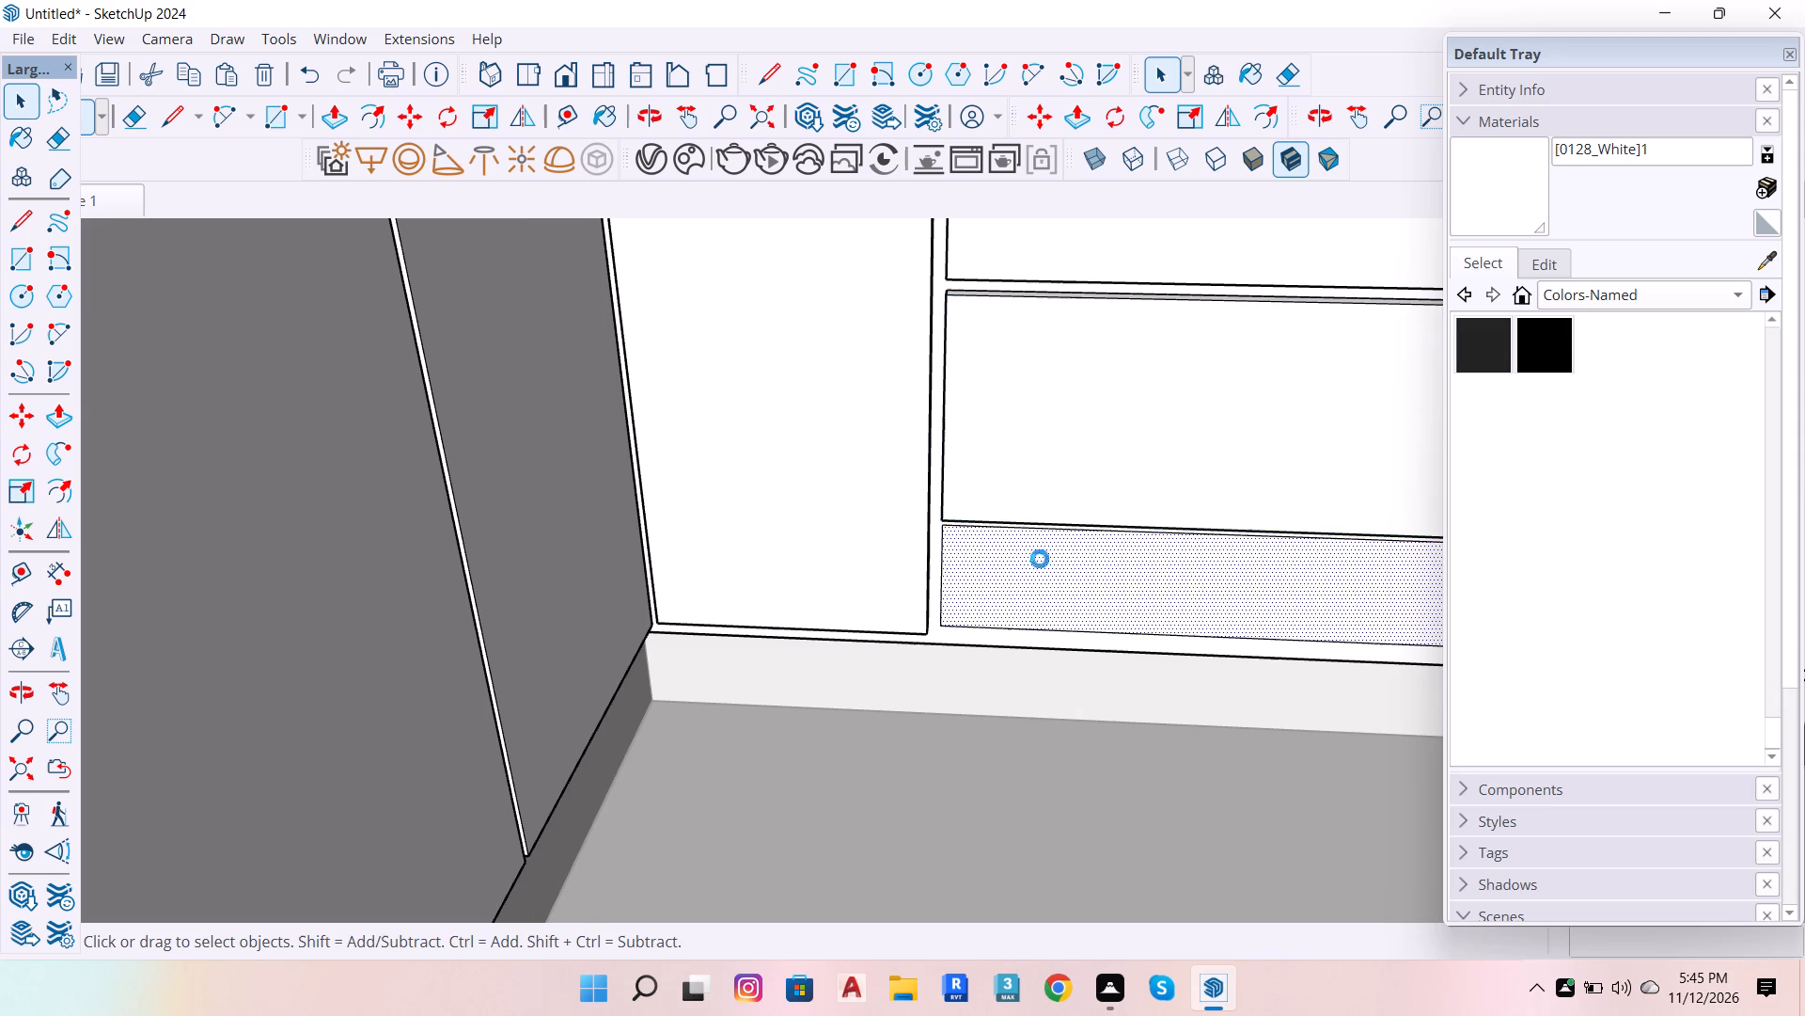
pyautogui.rightClick(1040, 559)
pyautogui.click(1194, 230)
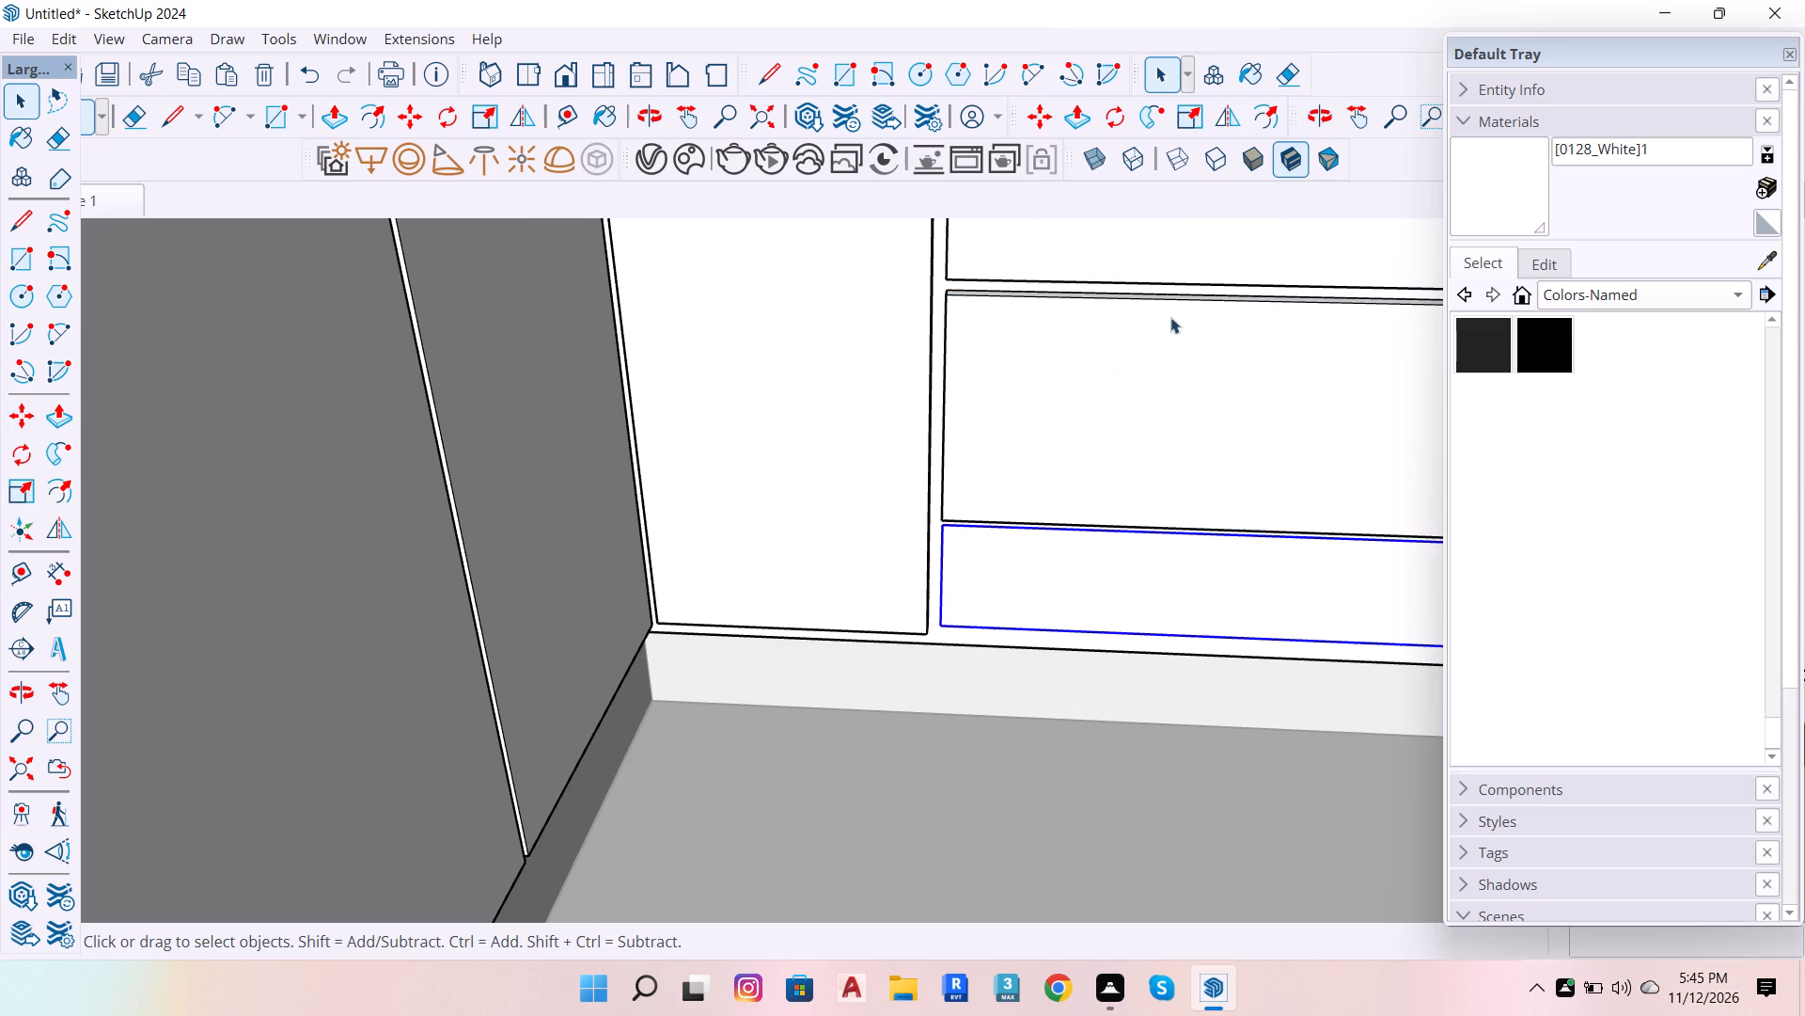
# Inside the bottom drawer panel group, extrude the face outward to the adjacent raised door's face with Push/Pull and exit the group.
pyautogui.doubleClick(1109, 553)
pyautogui.click(1111, 553)
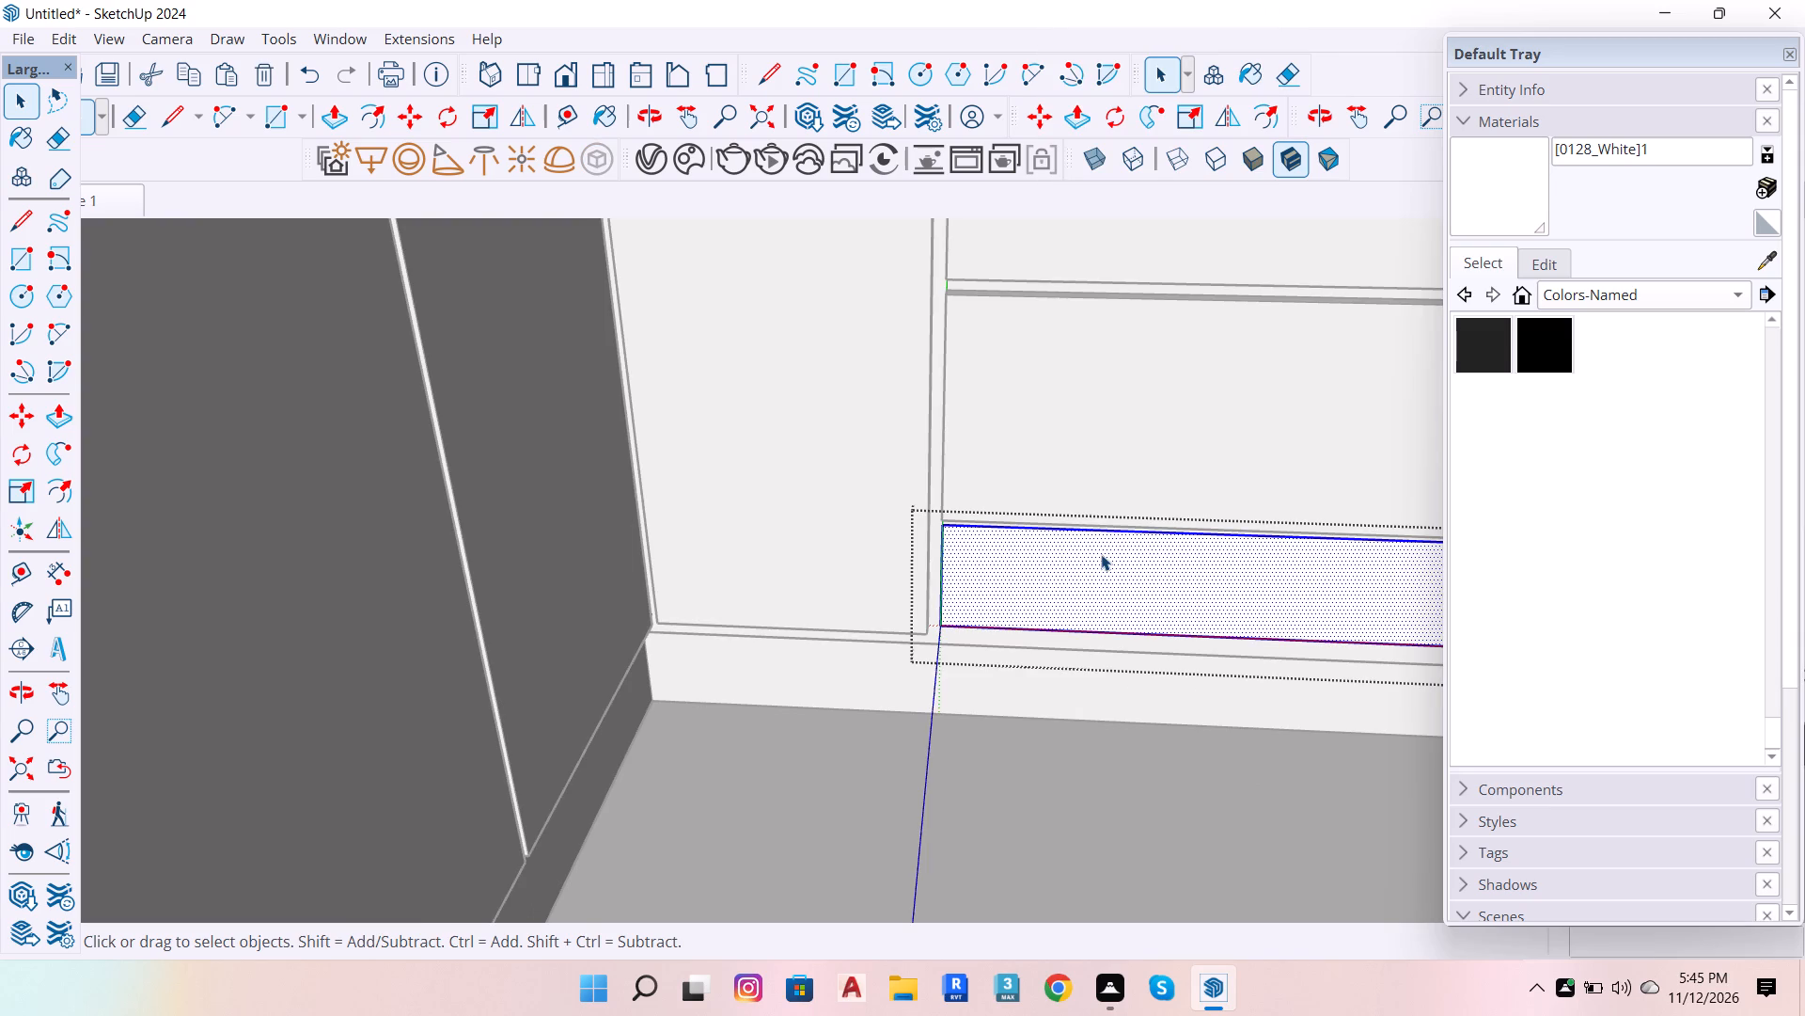
pyautogui.press('p')
pyautogui.click(1101, 554)
pyautogui.click(835, 577)
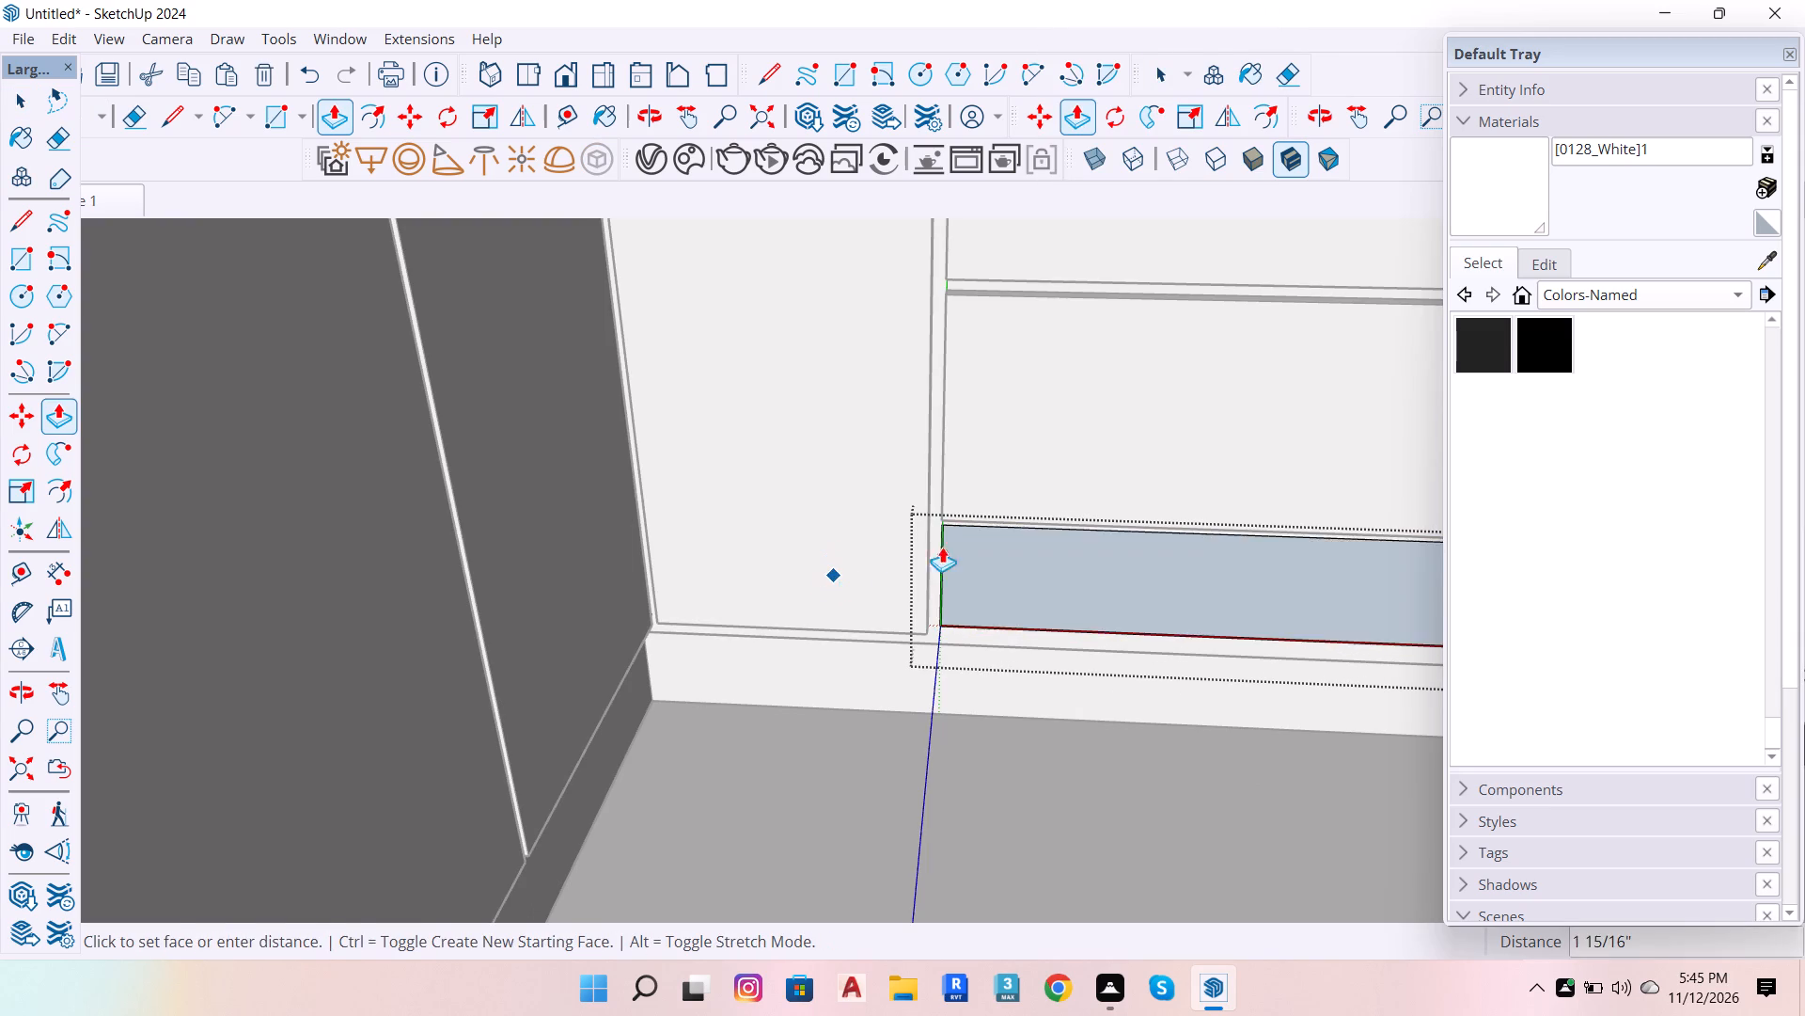
pyautogui.scroll(-7, 979, 568)
pyautogui.press('space')
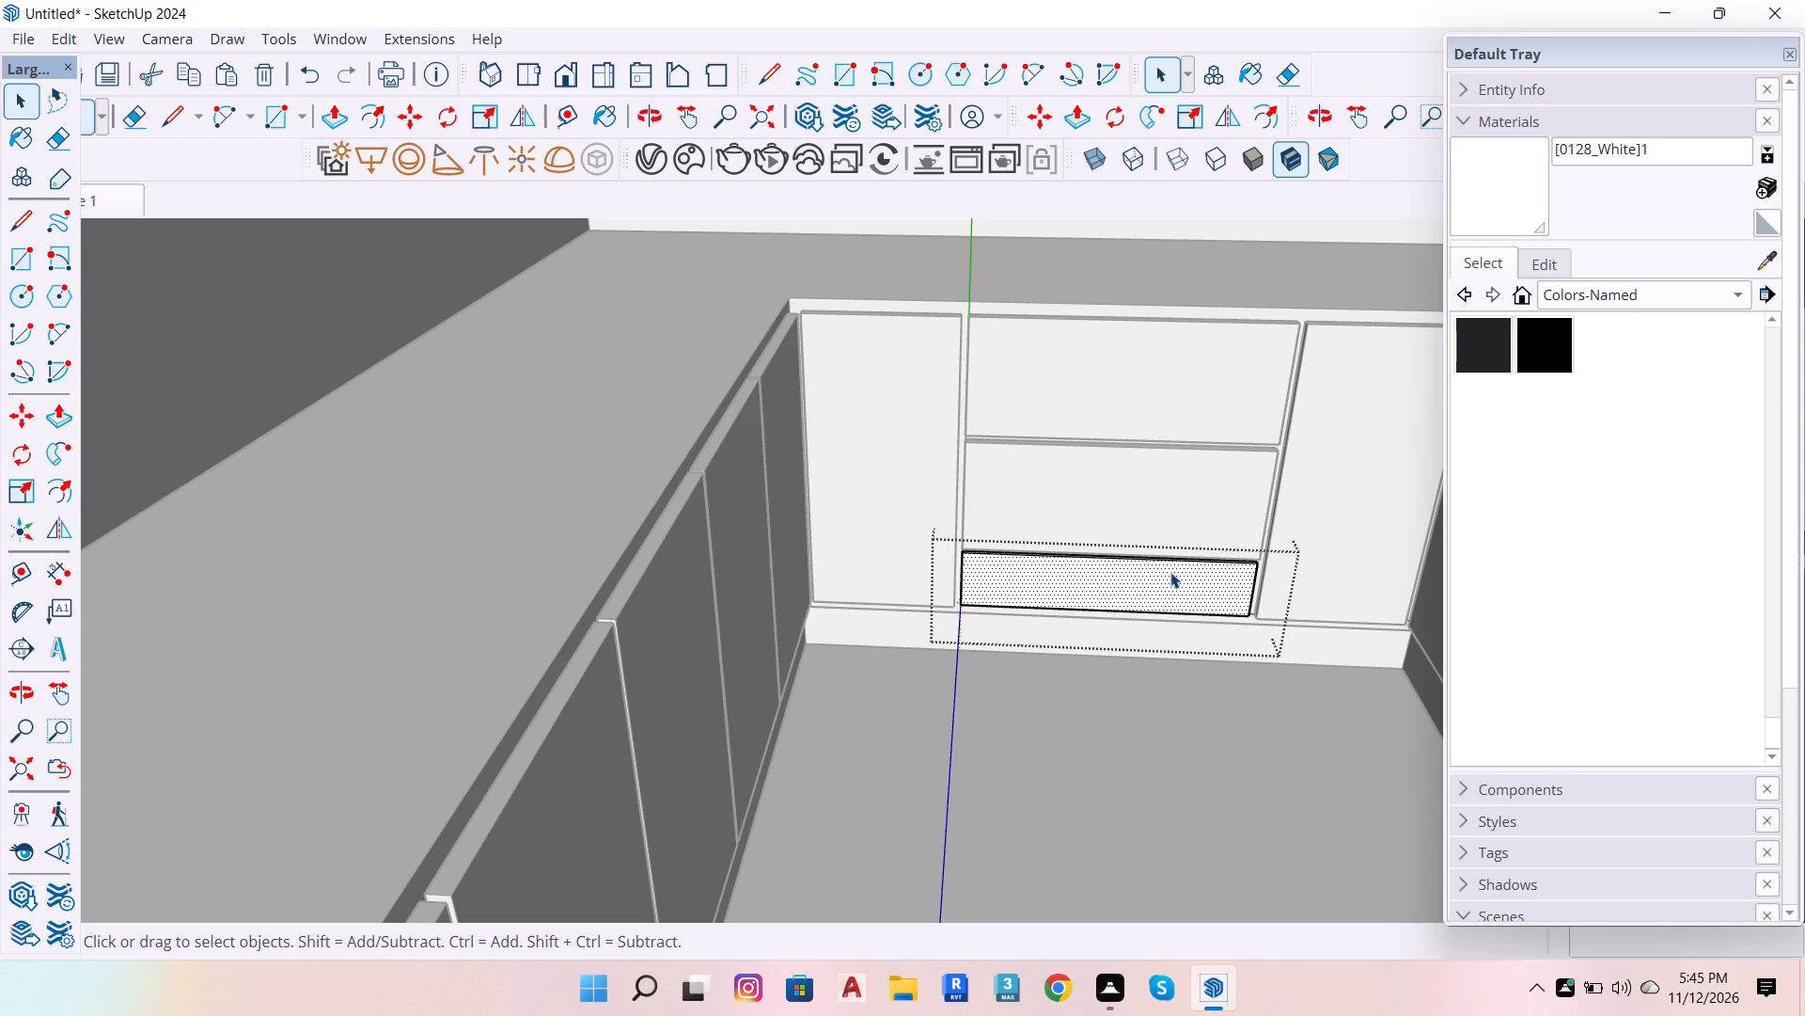
pyautogui.click(997, 698)
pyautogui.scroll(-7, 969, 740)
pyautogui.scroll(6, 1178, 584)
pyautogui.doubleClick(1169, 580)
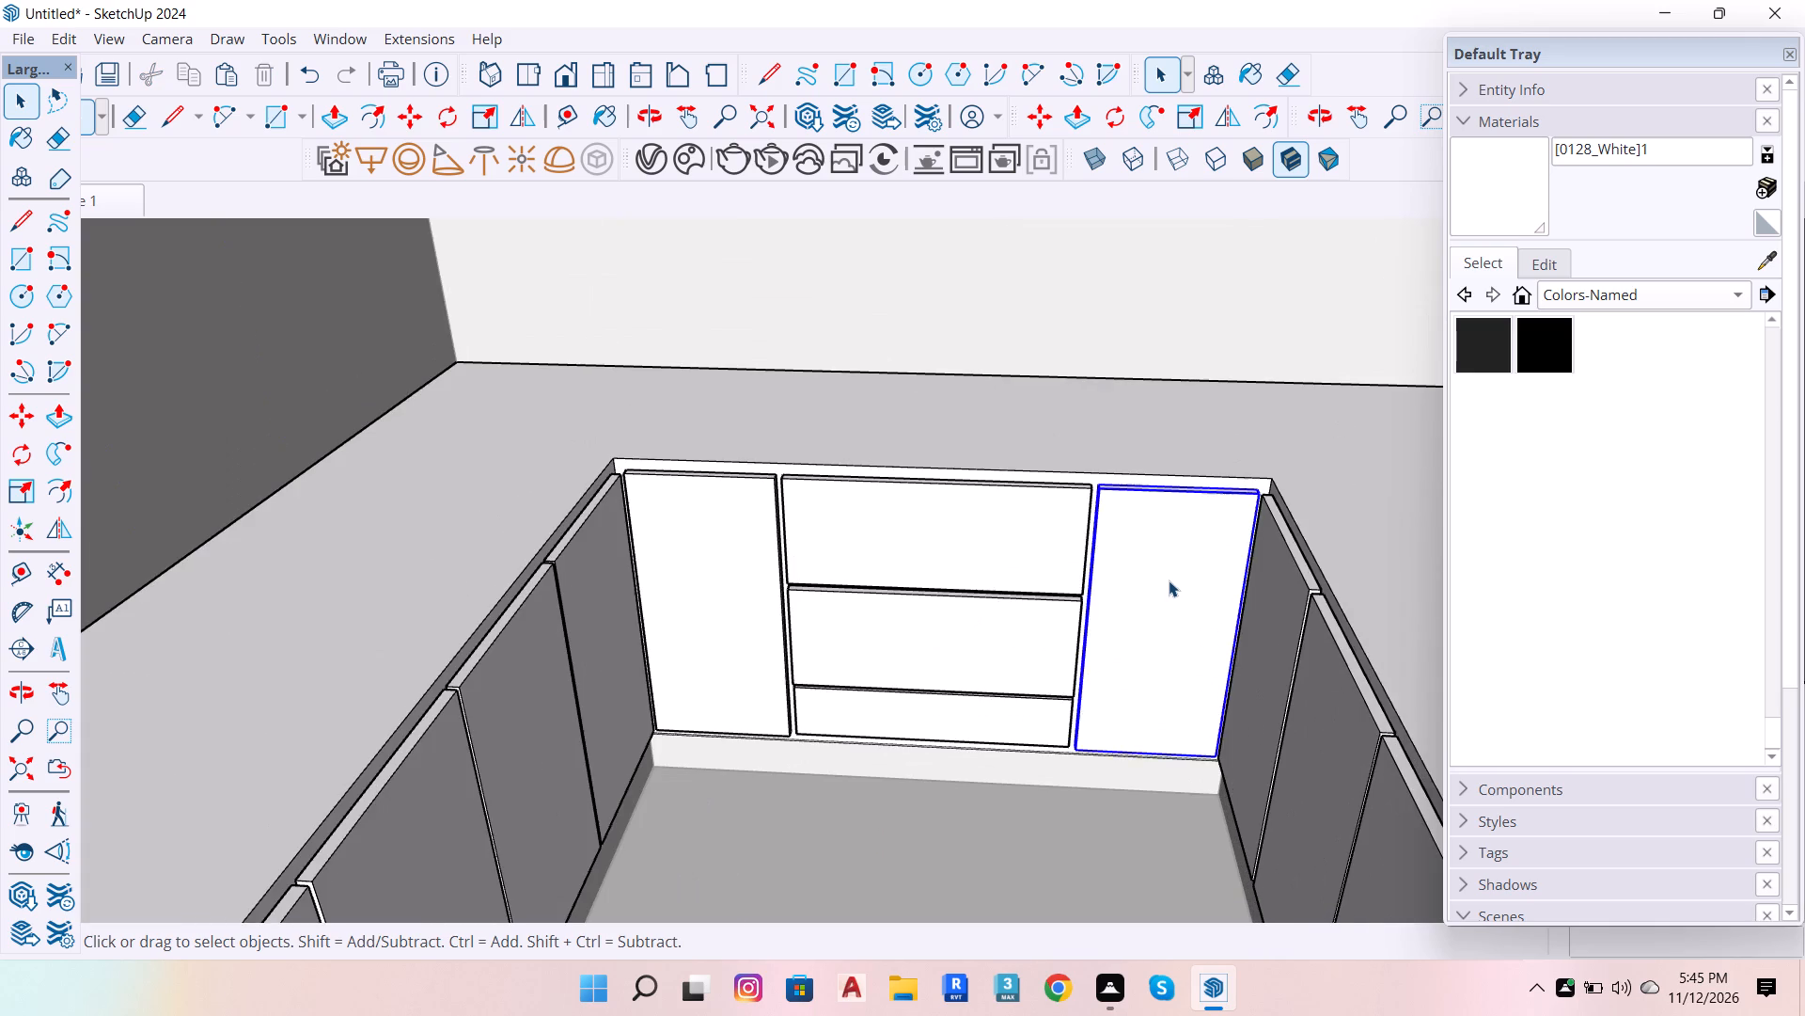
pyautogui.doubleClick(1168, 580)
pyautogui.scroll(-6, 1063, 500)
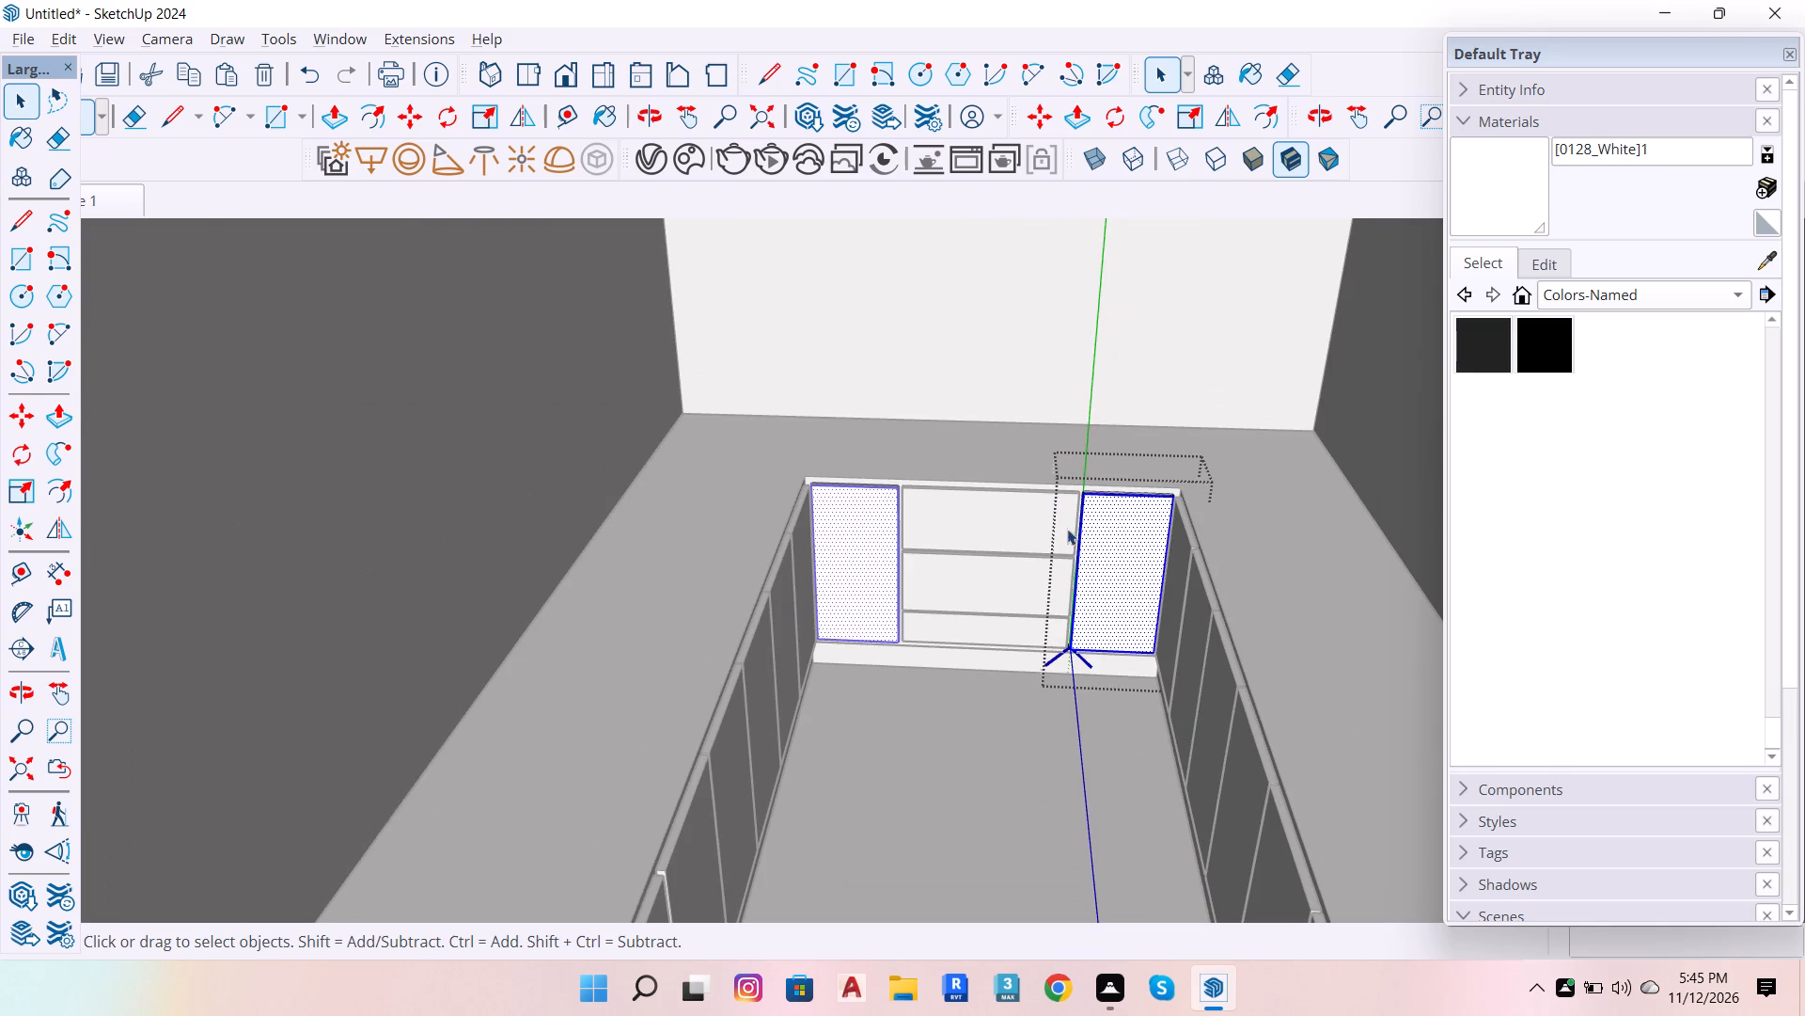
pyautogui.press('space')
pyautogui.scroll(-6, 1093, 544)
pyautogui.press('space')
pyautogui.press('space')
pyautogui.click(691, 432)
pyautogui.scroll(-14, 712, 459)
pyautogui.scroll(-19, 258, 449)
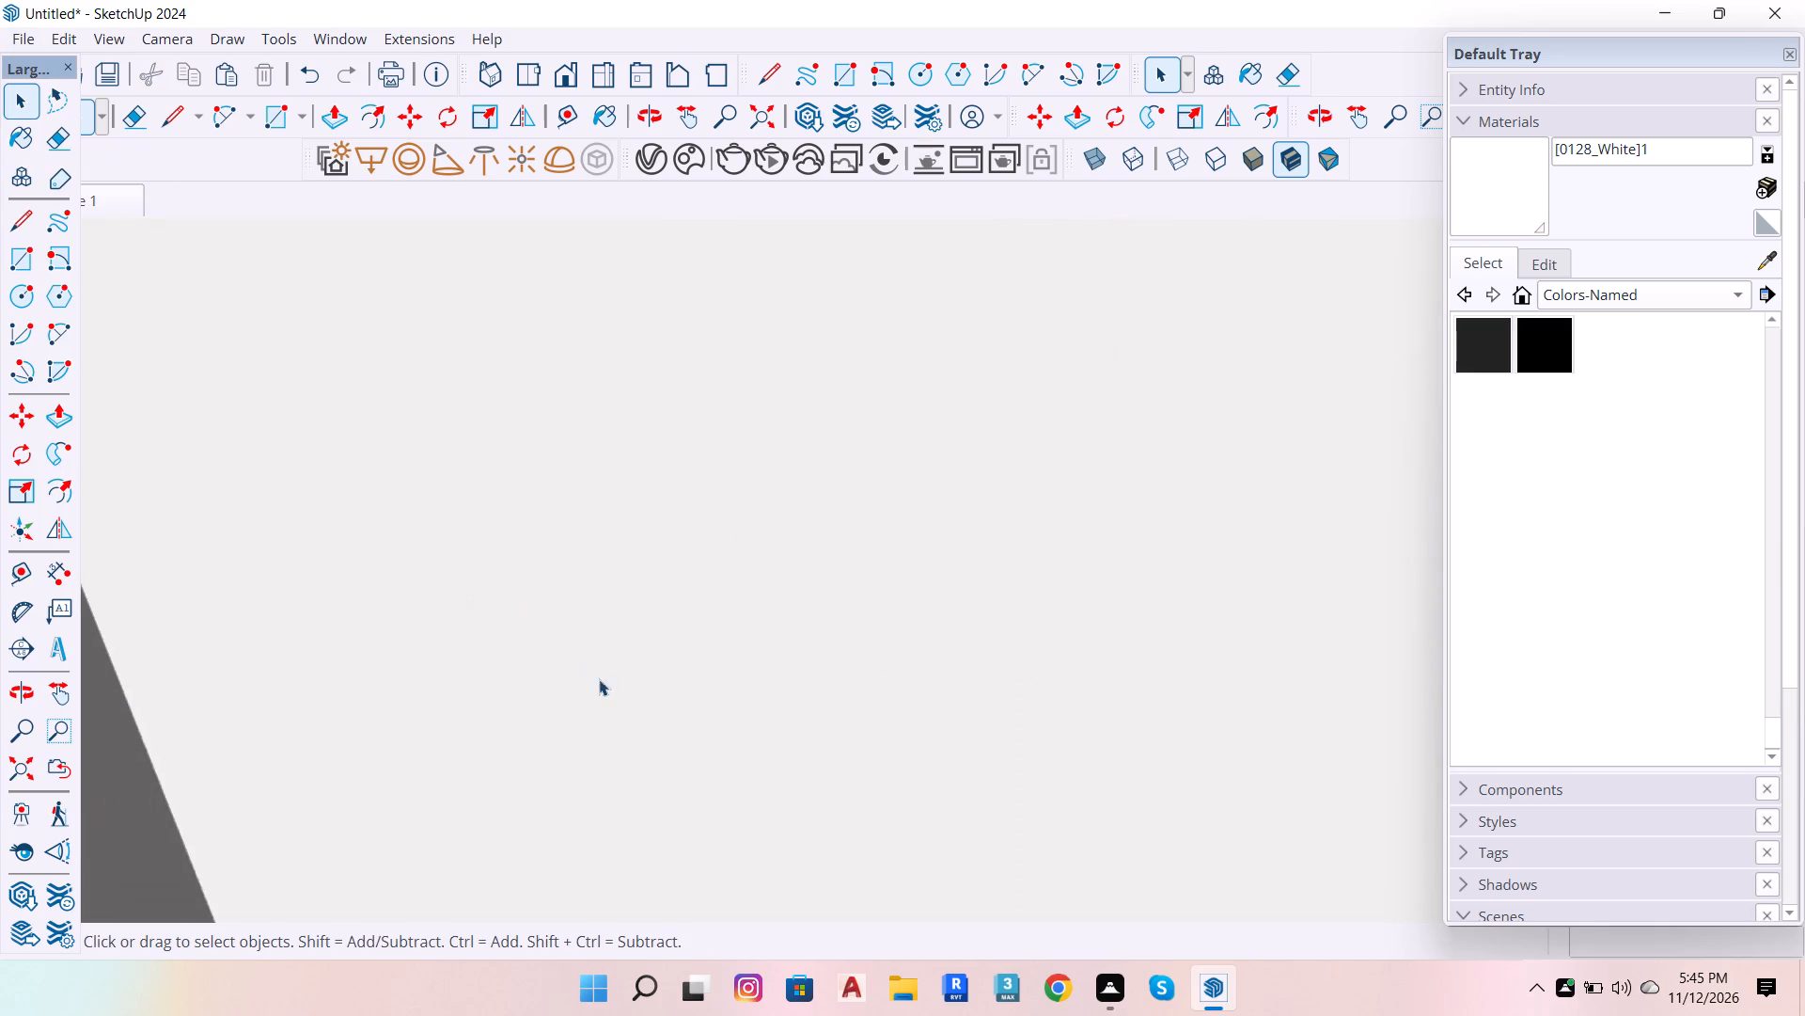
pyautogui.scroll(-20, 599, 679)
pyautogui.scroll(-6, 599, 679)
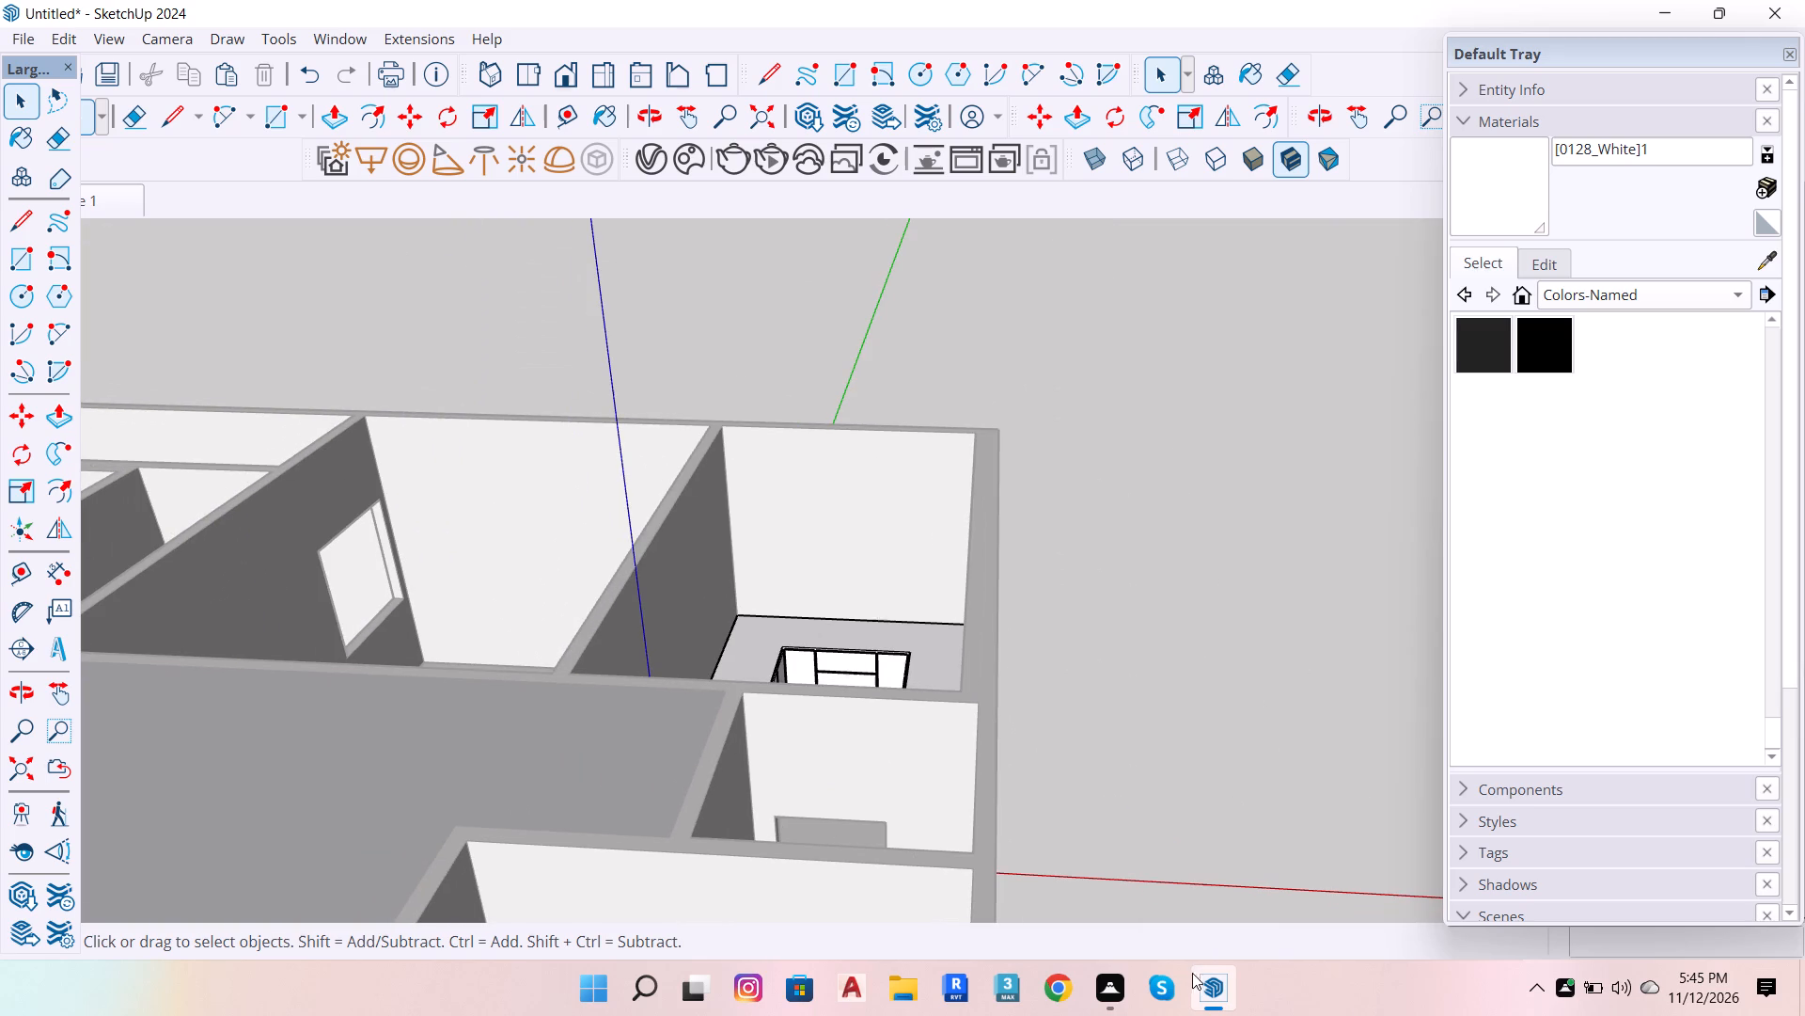
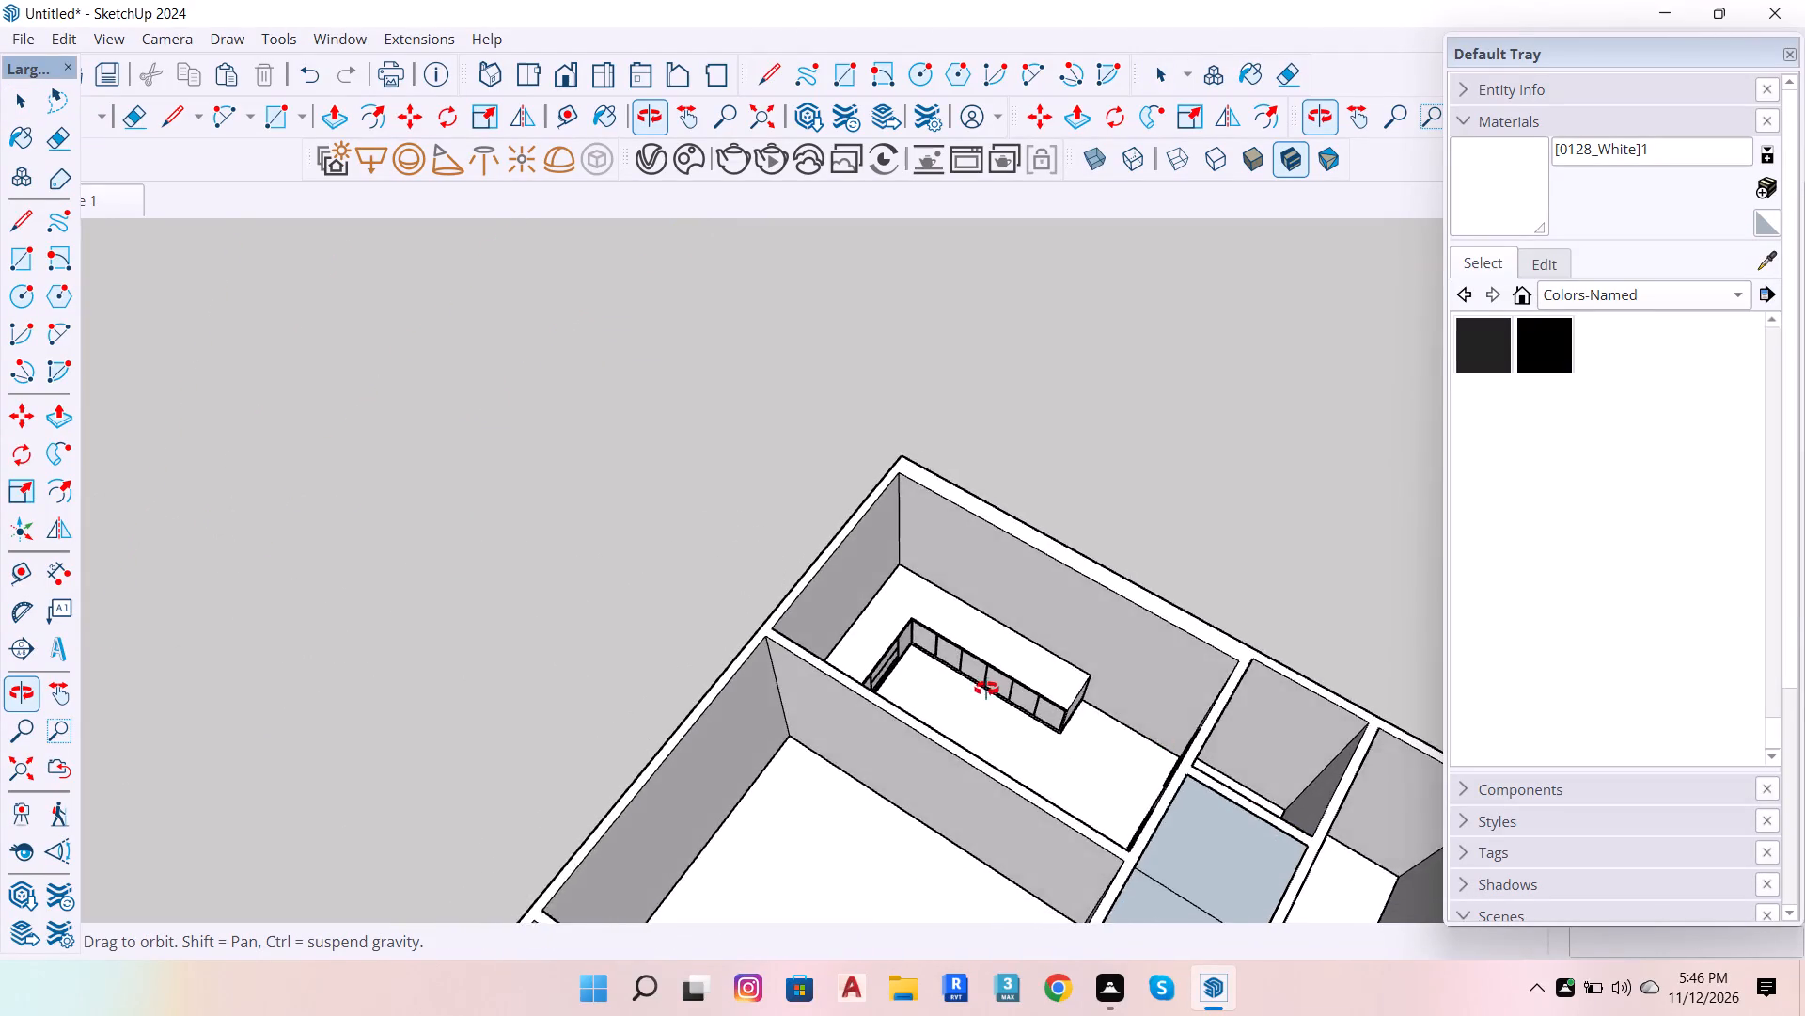
# Examine the U-shaped counter with its raised door and drawer fronts within the surrounding room from above.
pyautogui.scroll(7, 985, 686)
pyautogui.scroll(7, 1034, 605)
pyautogui.press('space')
pyautogui.scroll(-11, 736, 602)
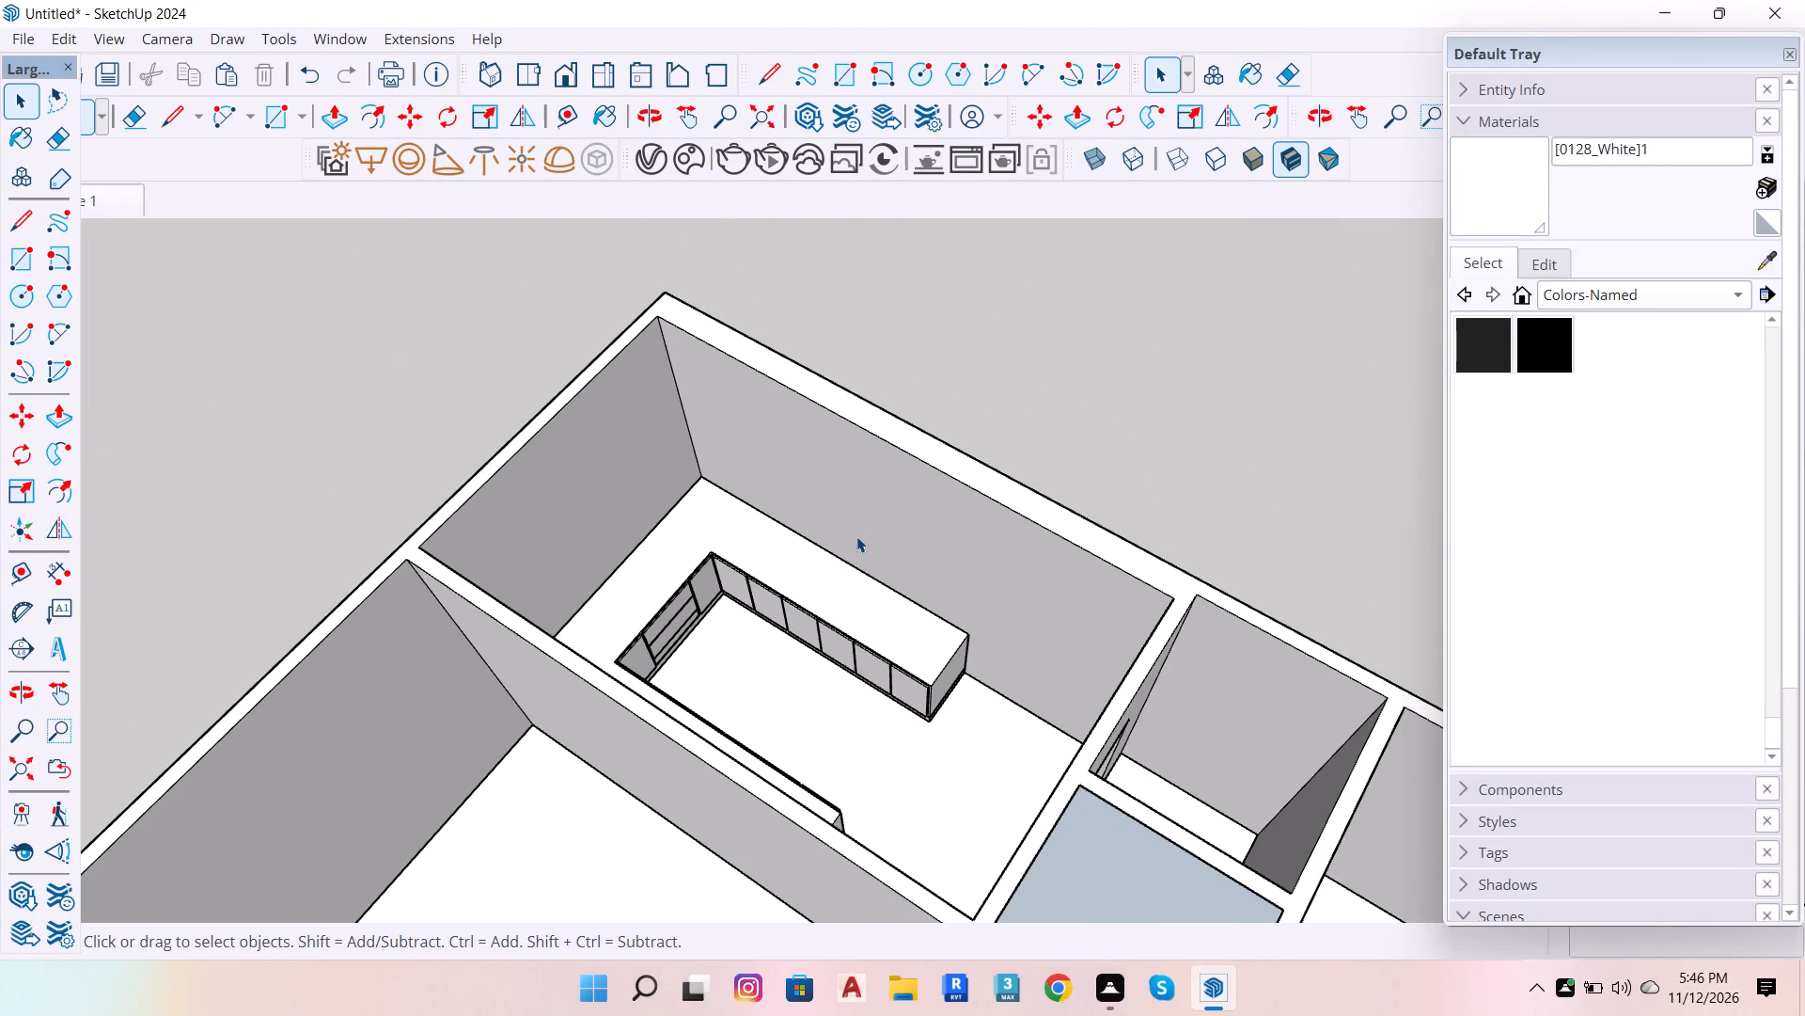
pyautogui.scroll(-5, 805, 622)
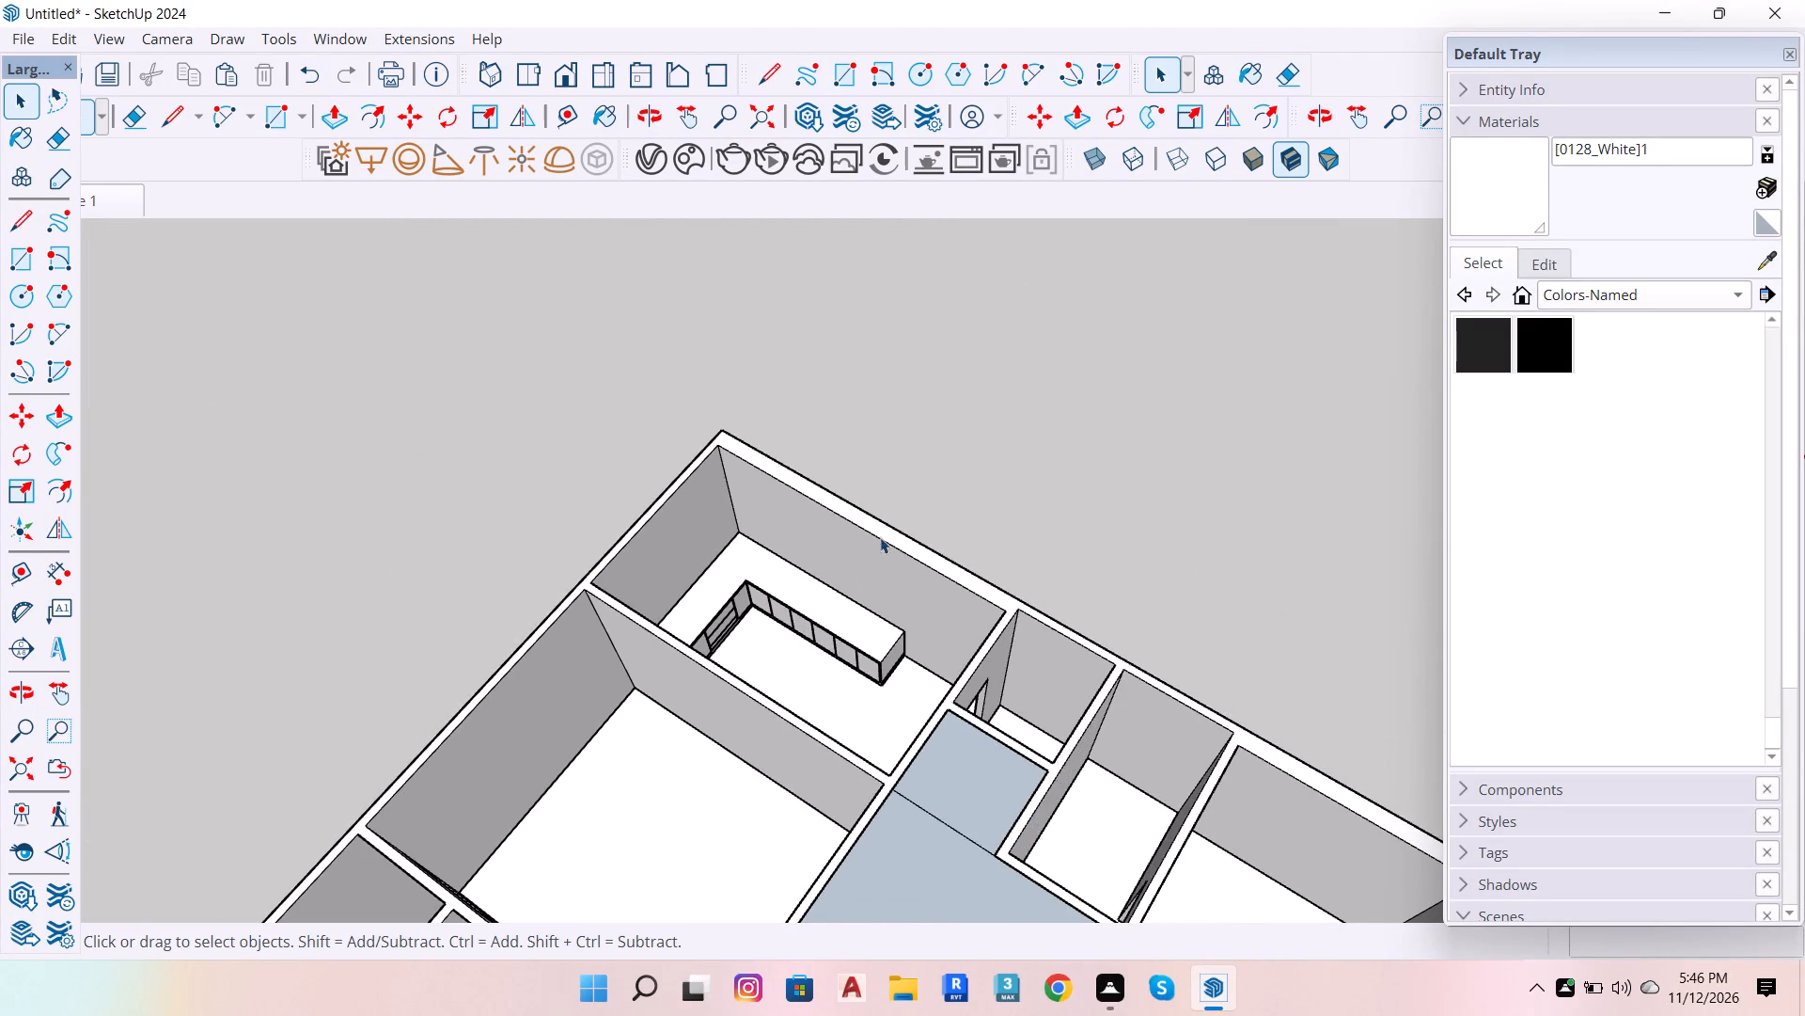
pyautogui.scroll(6, 877, 532)
pyautogui.scroll(6, 666, 701)
pyautogui.scroll(4, 610, 509)
pyautogui.scroll(-7, 414, 514)
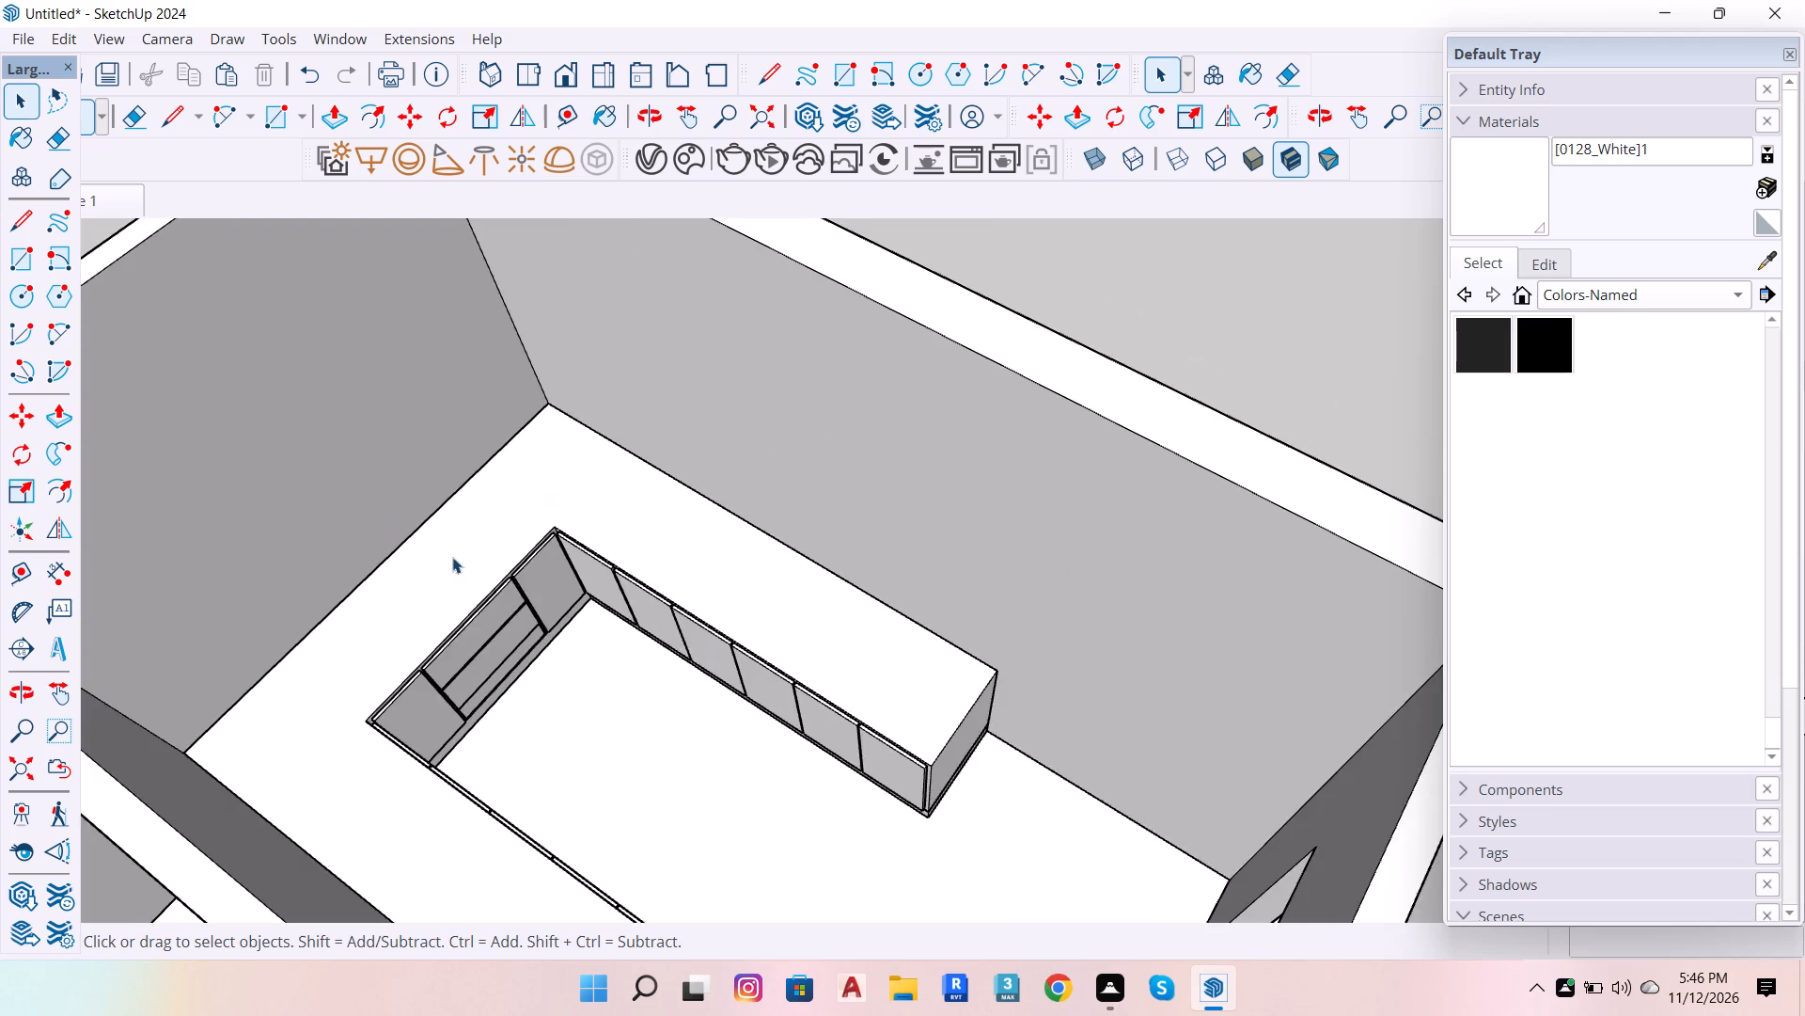
pyautogui.scroll(-5, 500, 614)
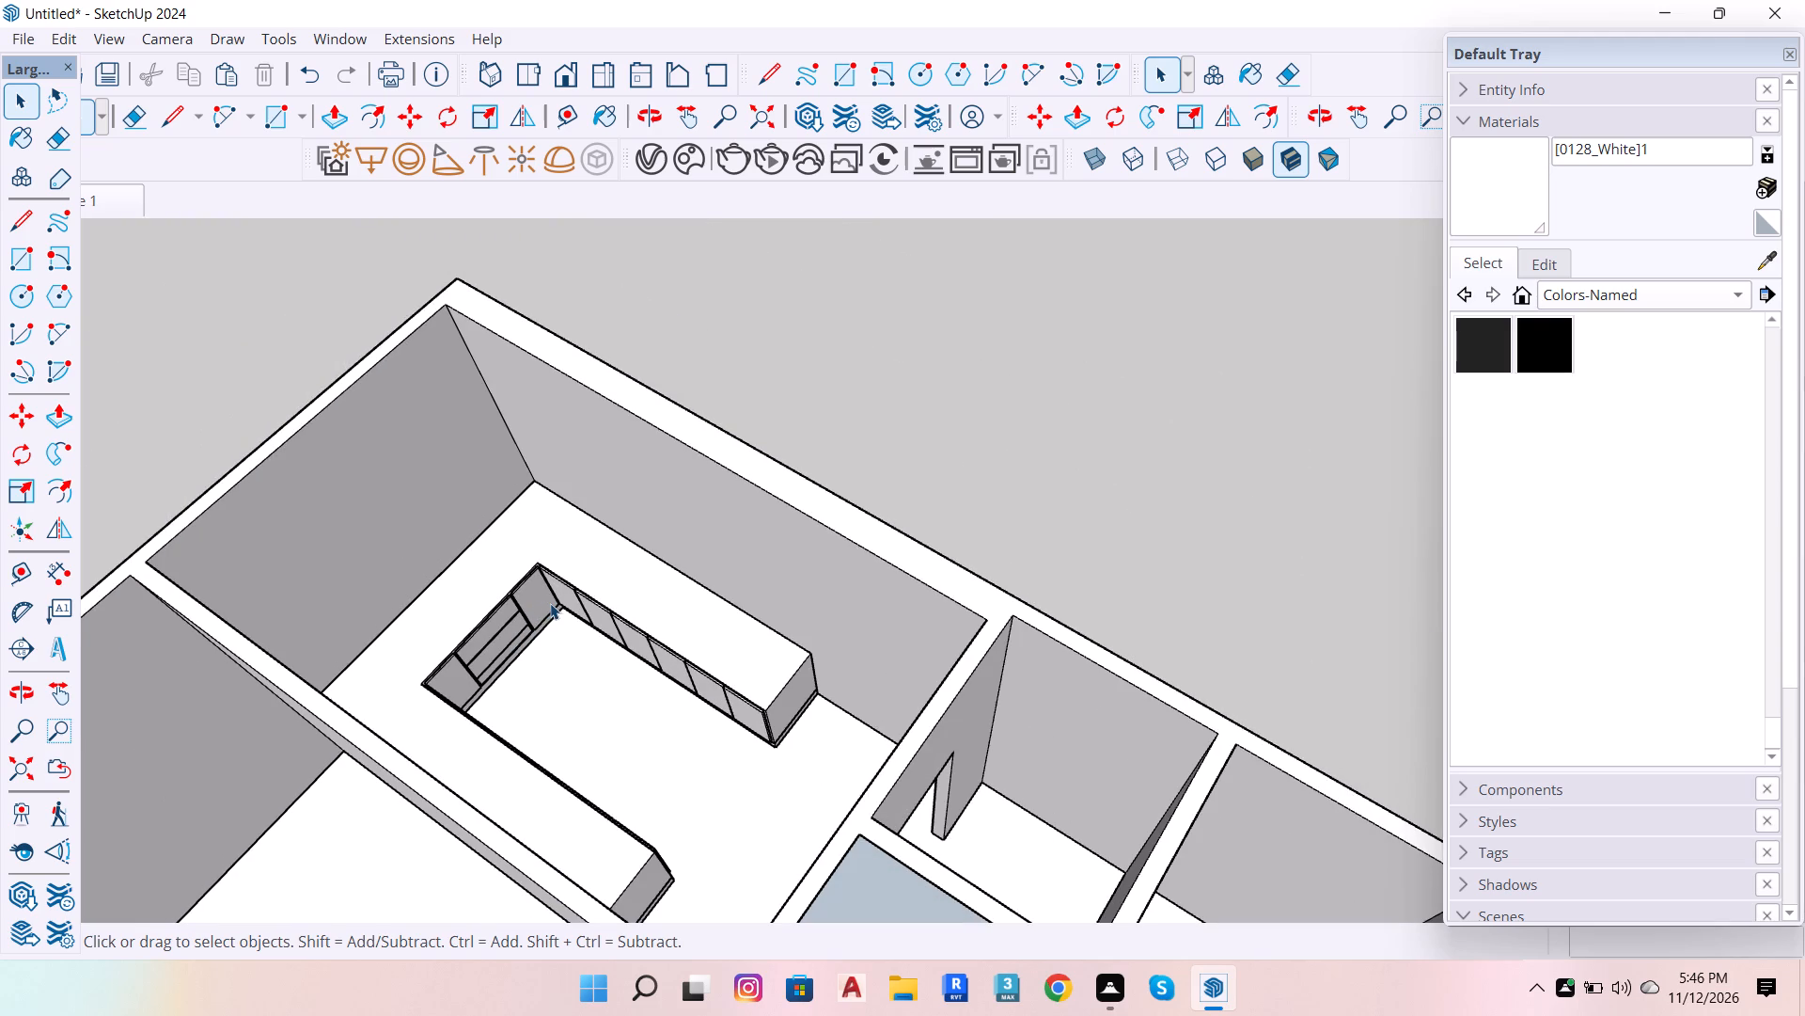
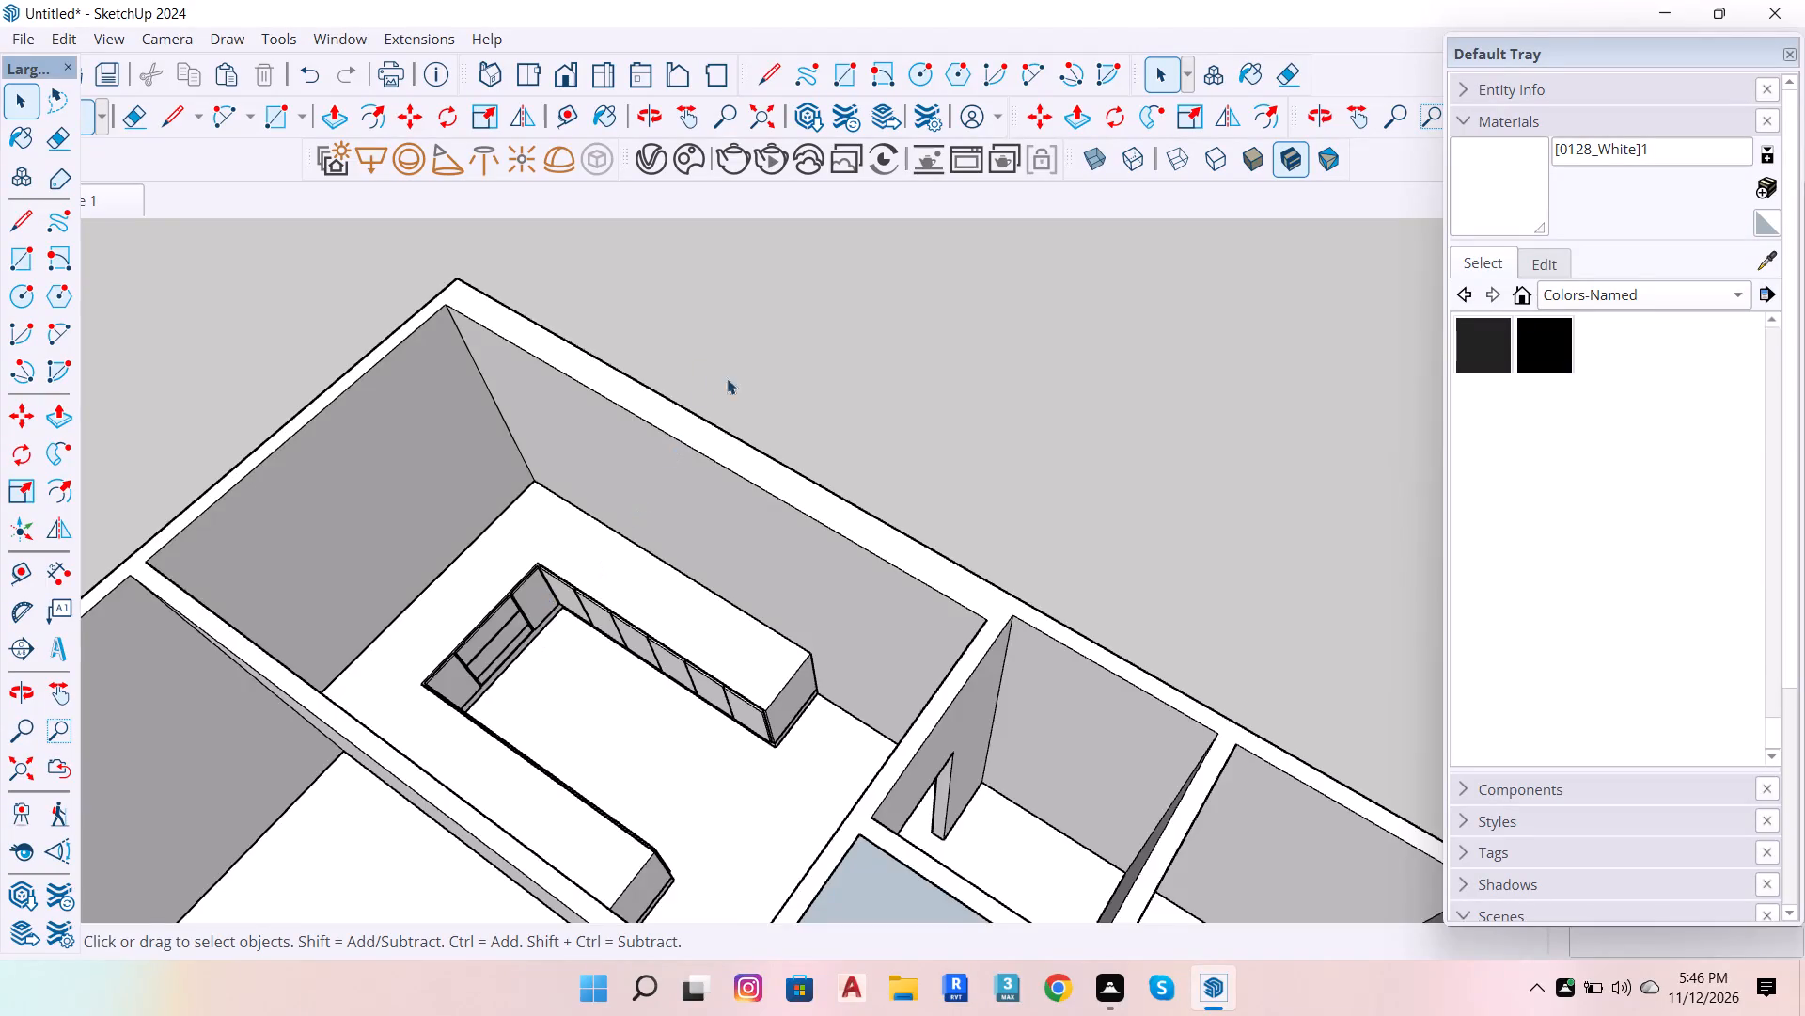
# Open the hall's ceiling slab for editing and reverse its blue-grey outer faces.
pyautogui.scroll(-8, 756, 410)
pyautogui.scroll(6, 841, 629)
pyautogui.click(826, 734)
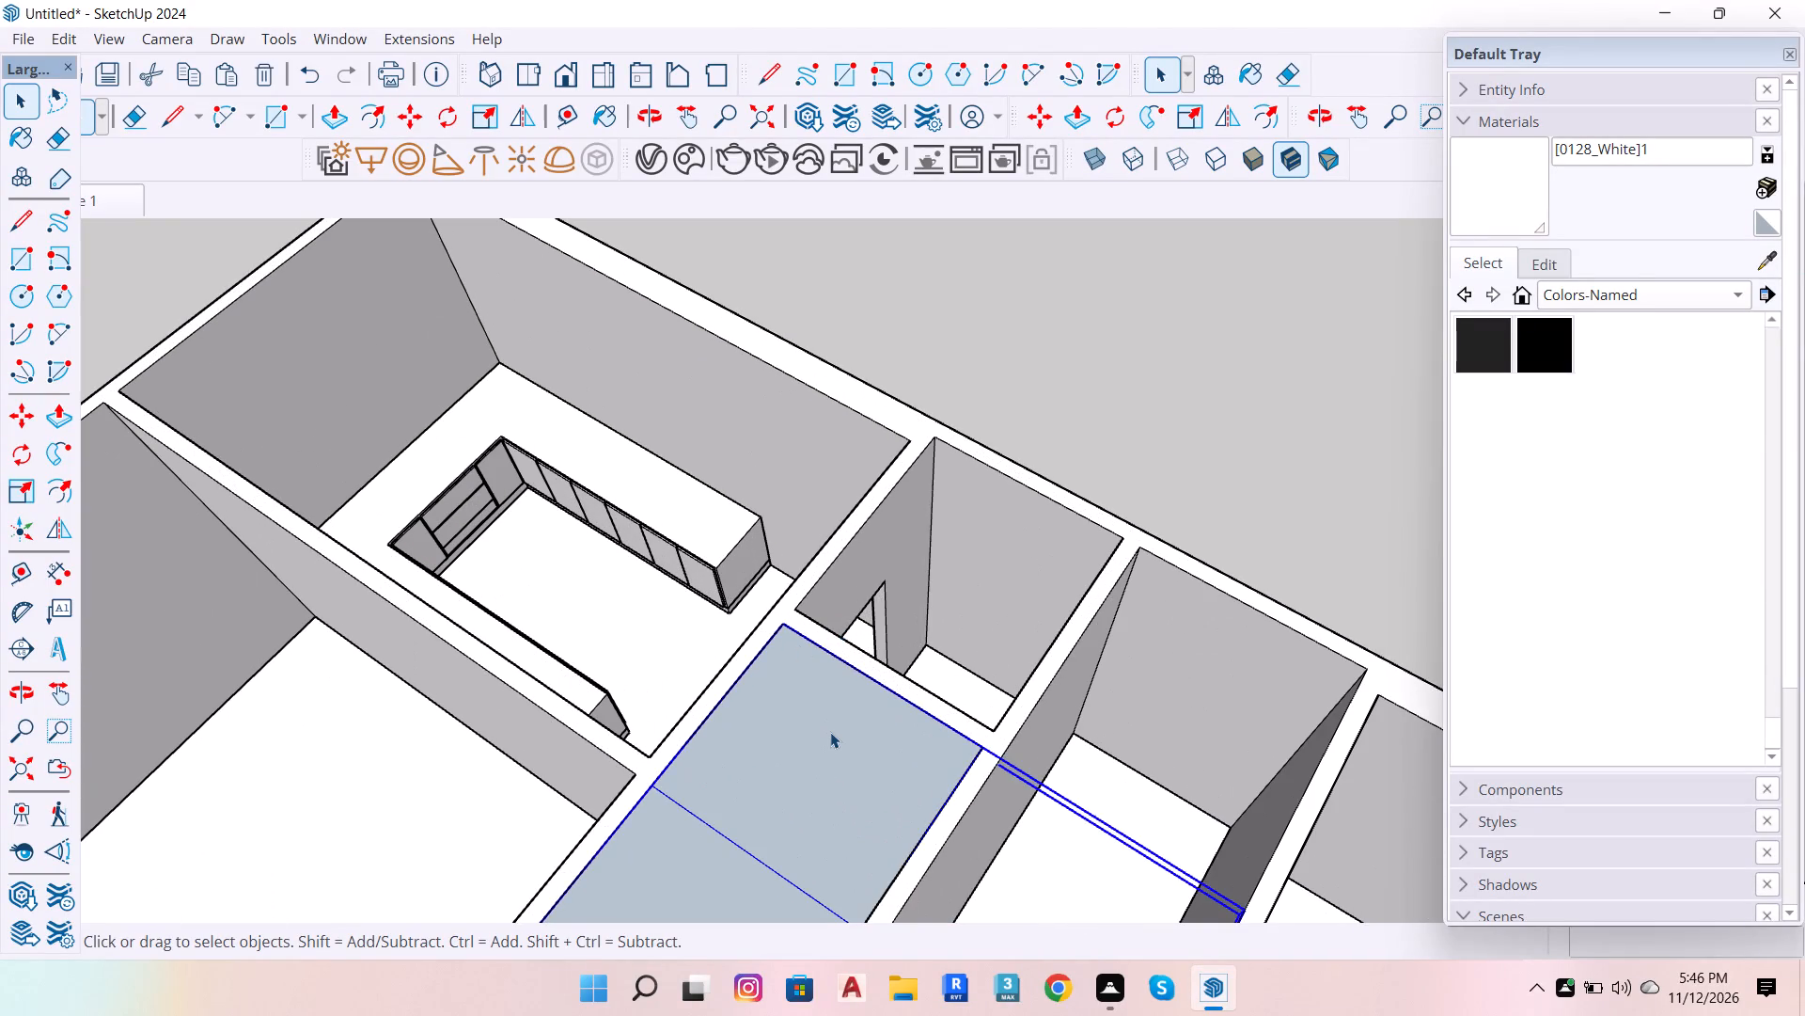
pyautogui.tripleClick(831, 732)
pyautogui.rightClick(835, 732)
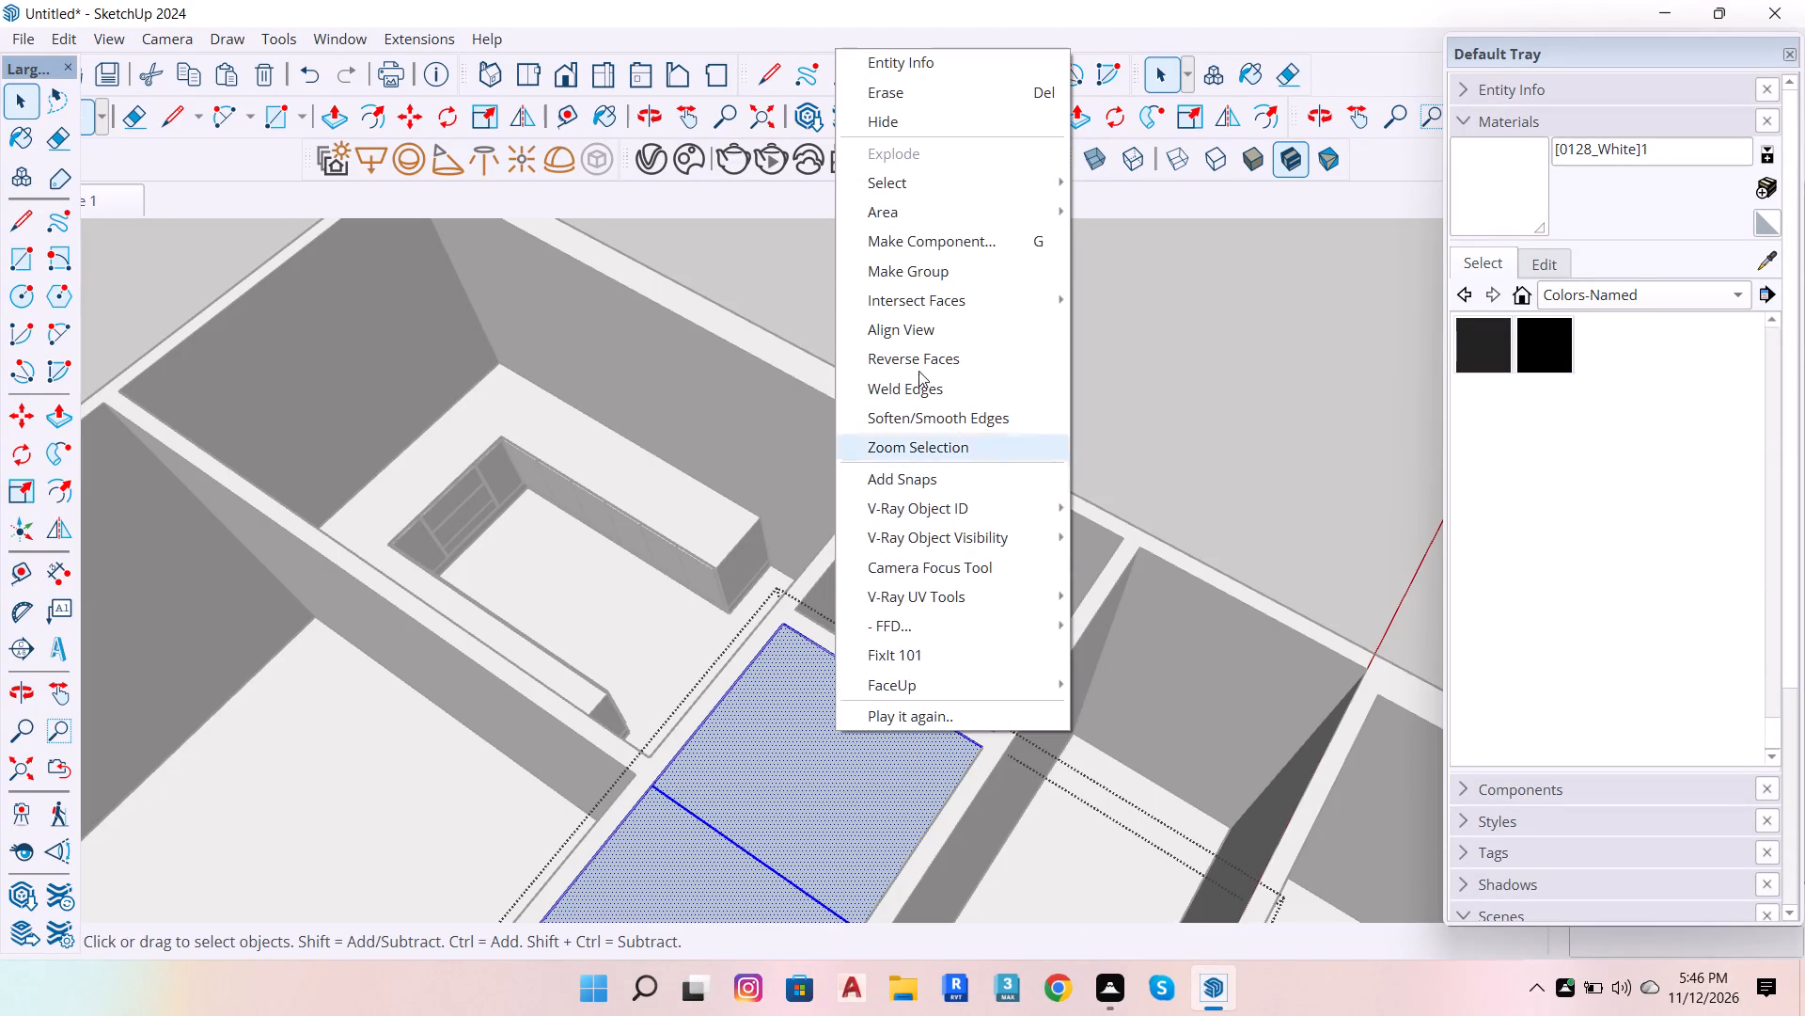
pyautogui.click(940, 360)
pyautogui.scroll(-7, 1010, 412)
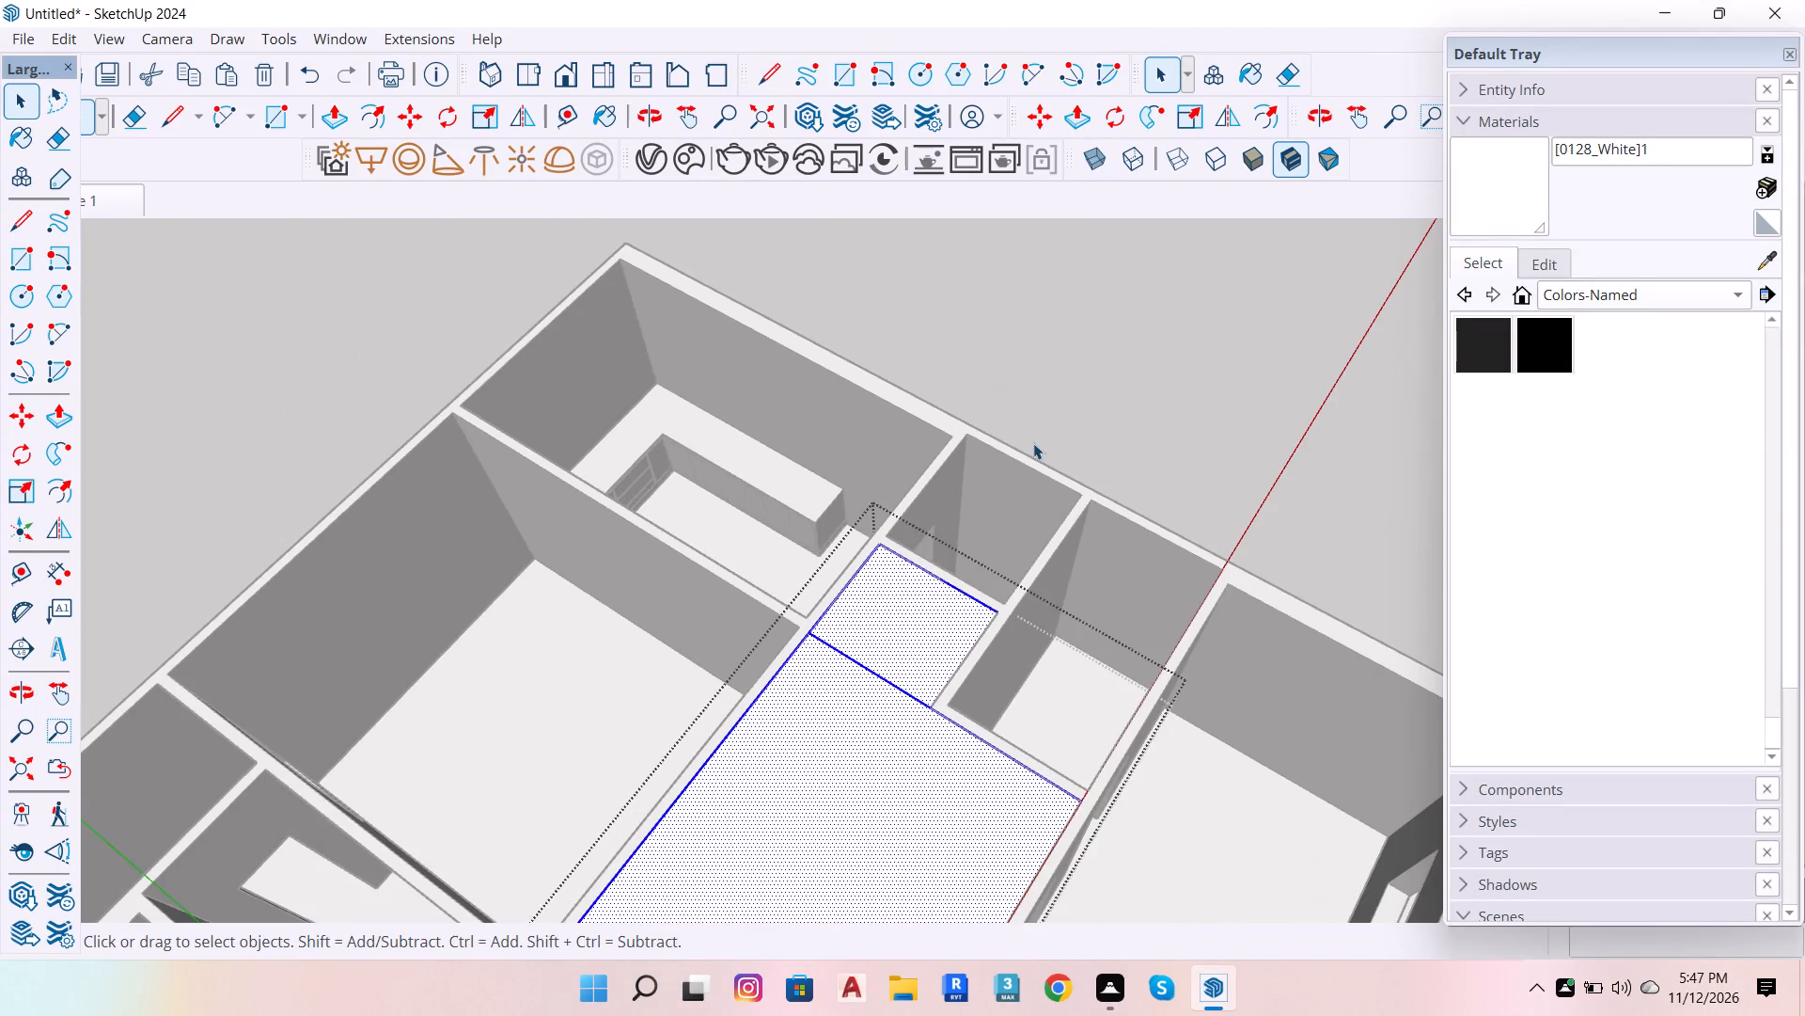
pyautogui.doubleClick(1089, 412)
# Open the walls group and draw a 4 1/2" line across the outer wall's top where the front veranda meets the adjoining room.
pyautogui.scroll(-6, 983, 612)
pyautogui.scroll(1, 1085, 744)
pyautogui.scroll(-3, 615, 564)
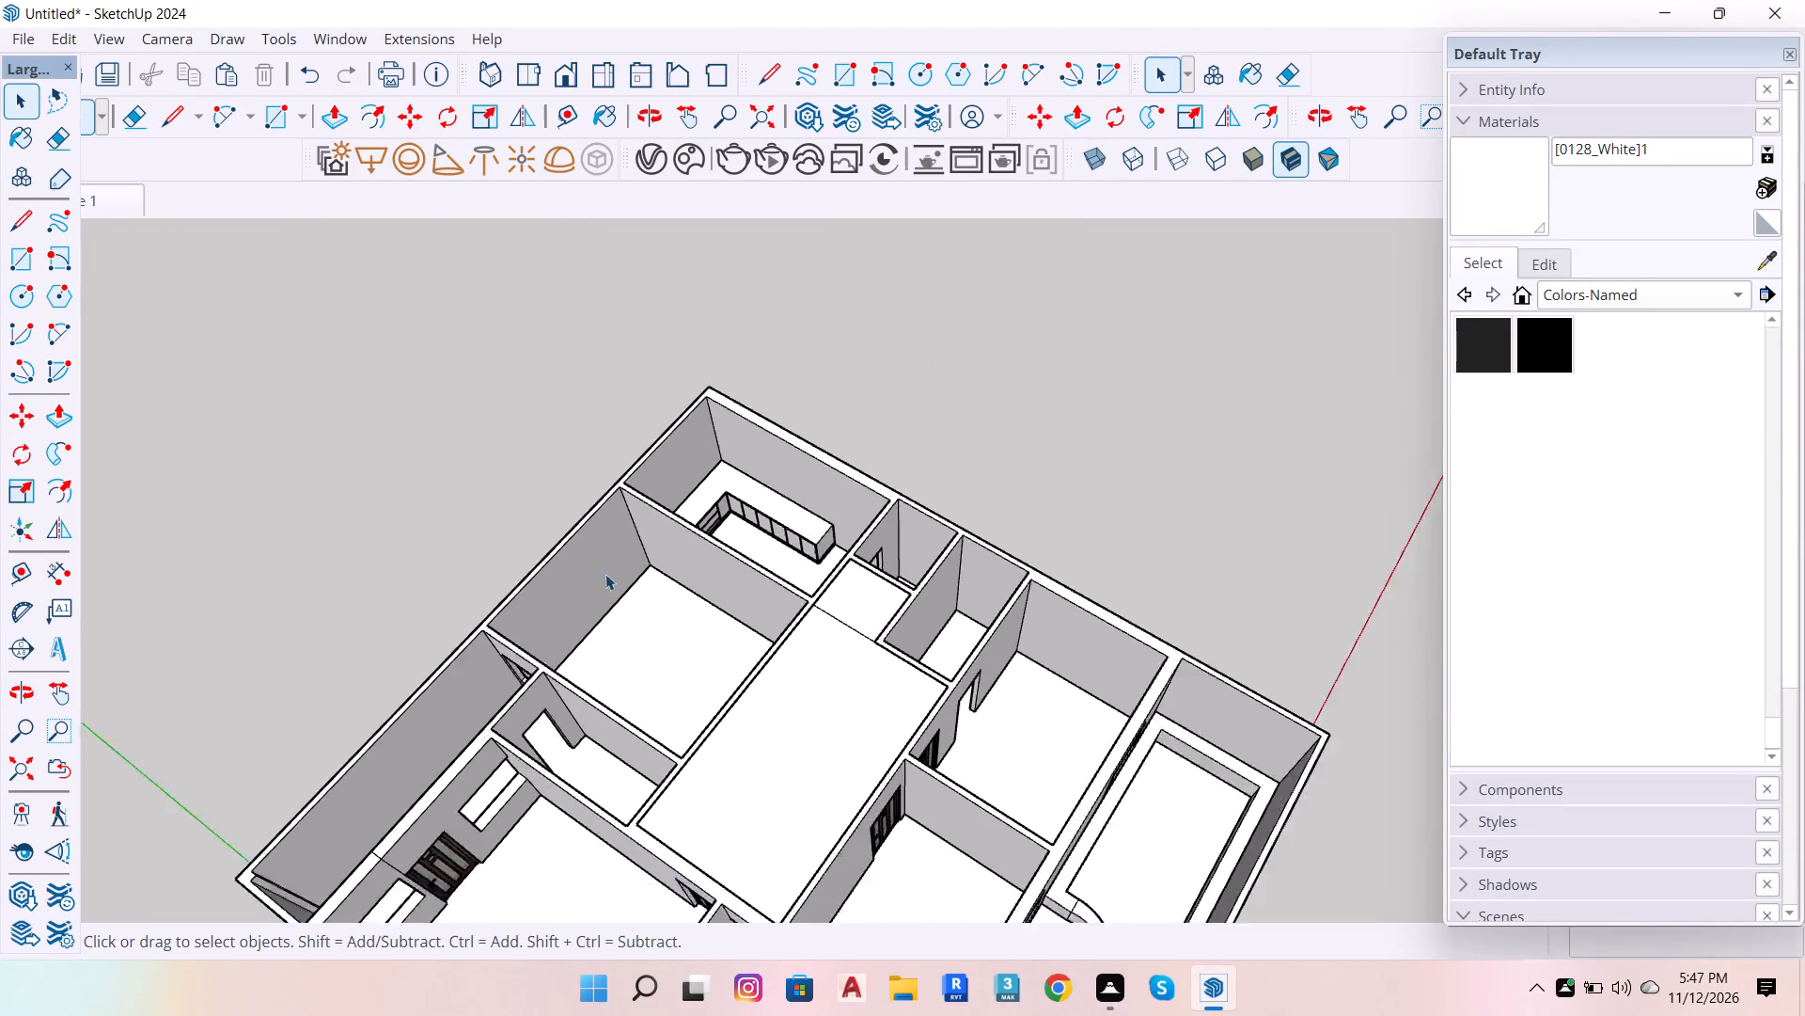
pyautogui.scroll(-3, 605, 574)
pyautogui.scroll(6, 849, 516)
pyautogui.press('o')
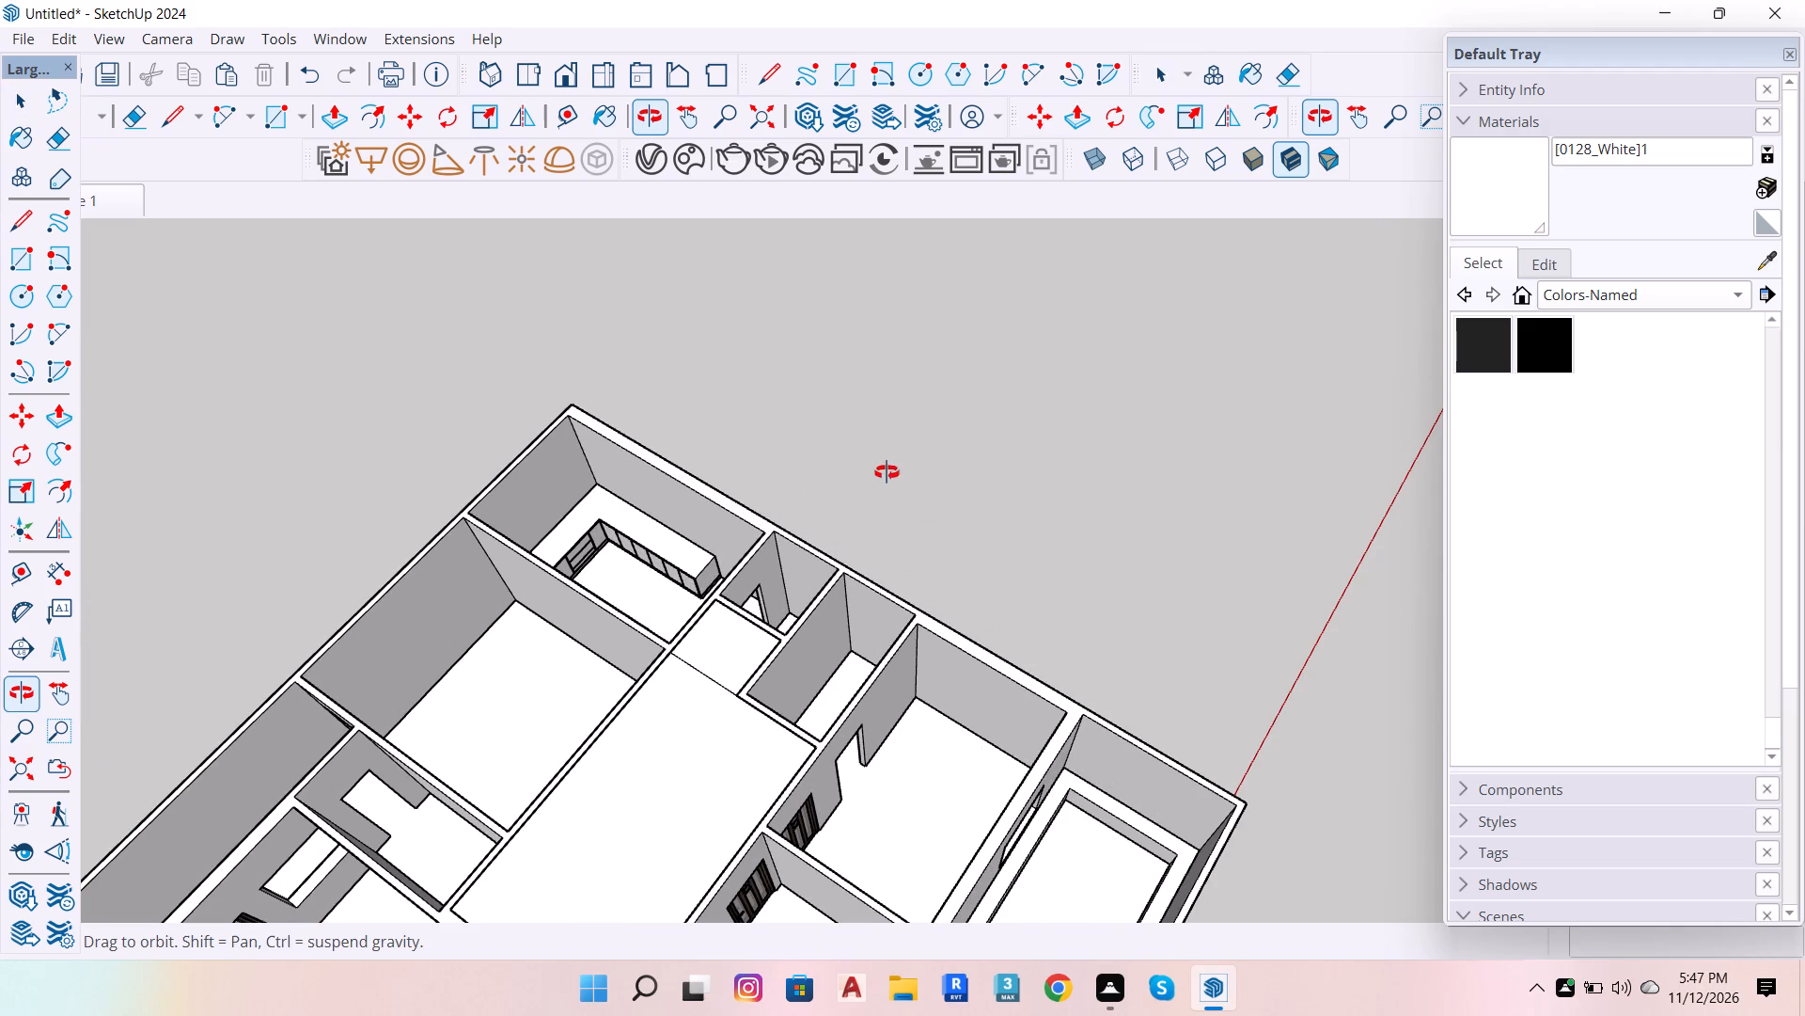
pyautogui.moveTo(891, 499); pyautogui.dragTo(1470, 511)
pyautogui.moveTo(605, 840); pyautogui.dragTo(1026, 801)
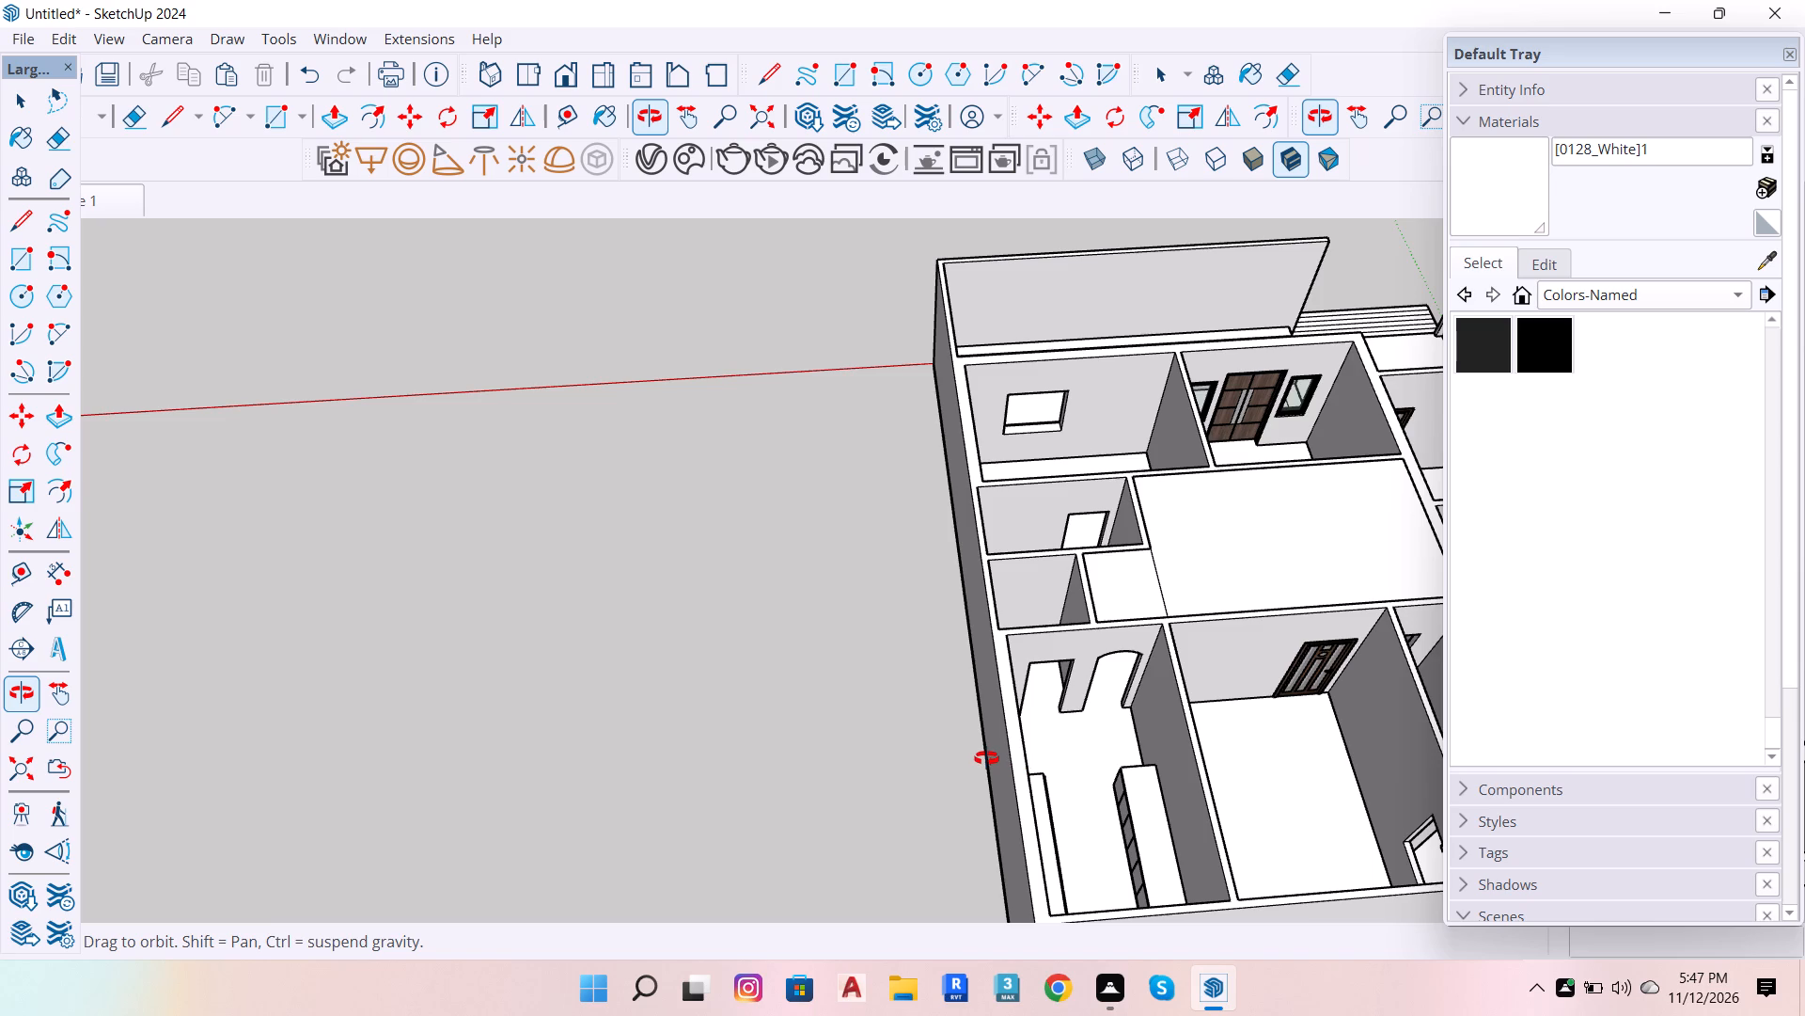
pyautogui.scroll(-6, 566, 488)
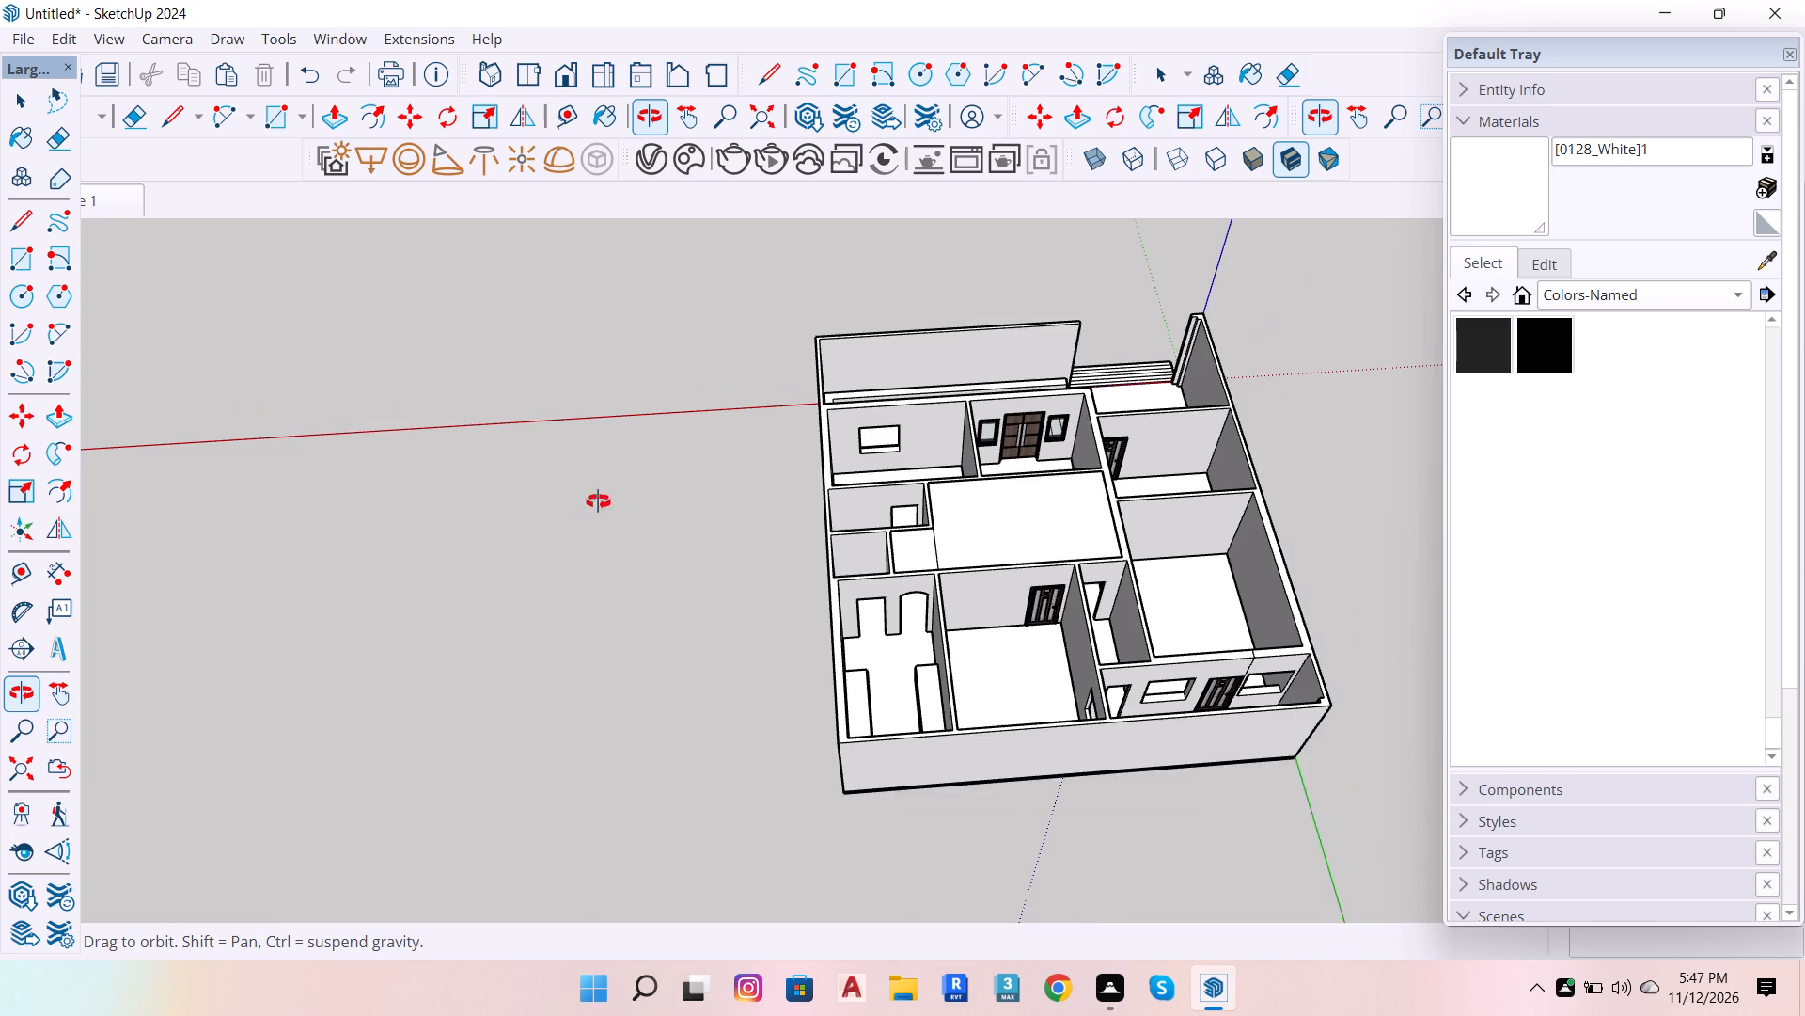
pyautogui.scroll(5, 1024, 370)
pyautogui.moveTo(1021, 368); pyautogui.dragTo(699, 448)
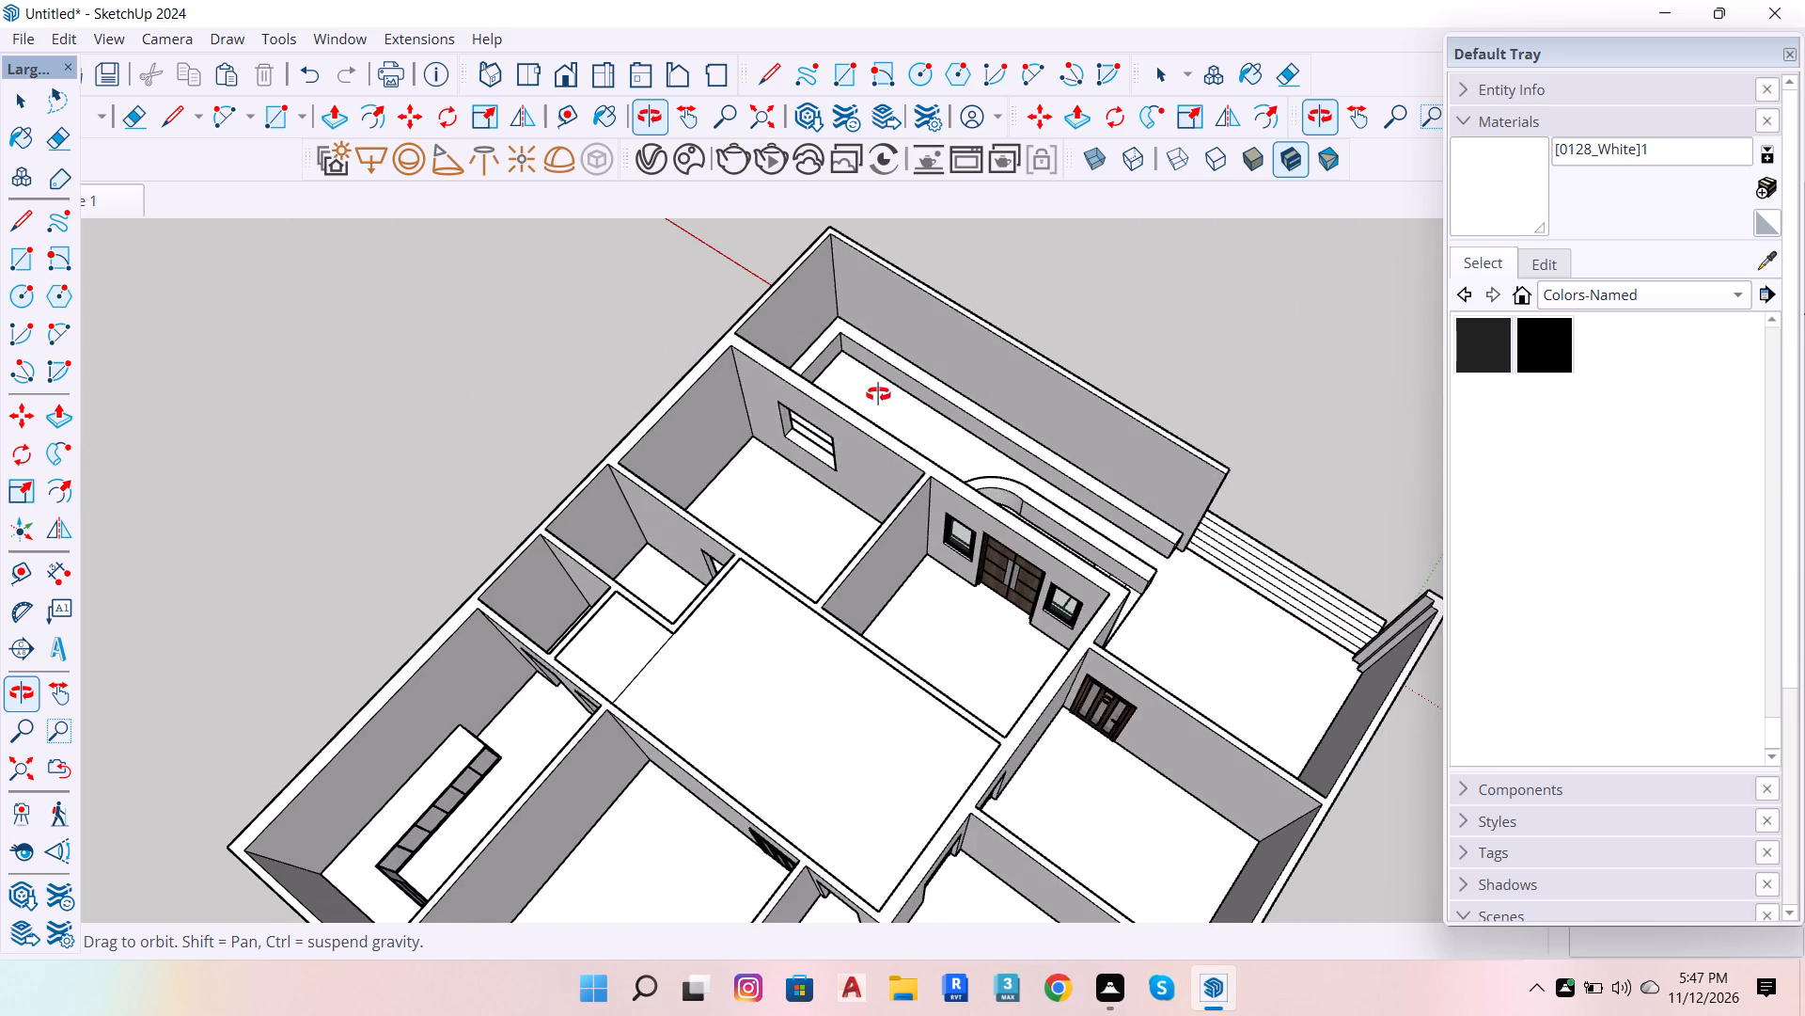
pyautogui.moveTo(850, 454); pyautogui.dragTo(786, 562)
pyautogui.scroll(7, 1314, 412)
pyautogui.scroll(3, 918, 598)
pyautogui.scroll(-7, 1015, 711)
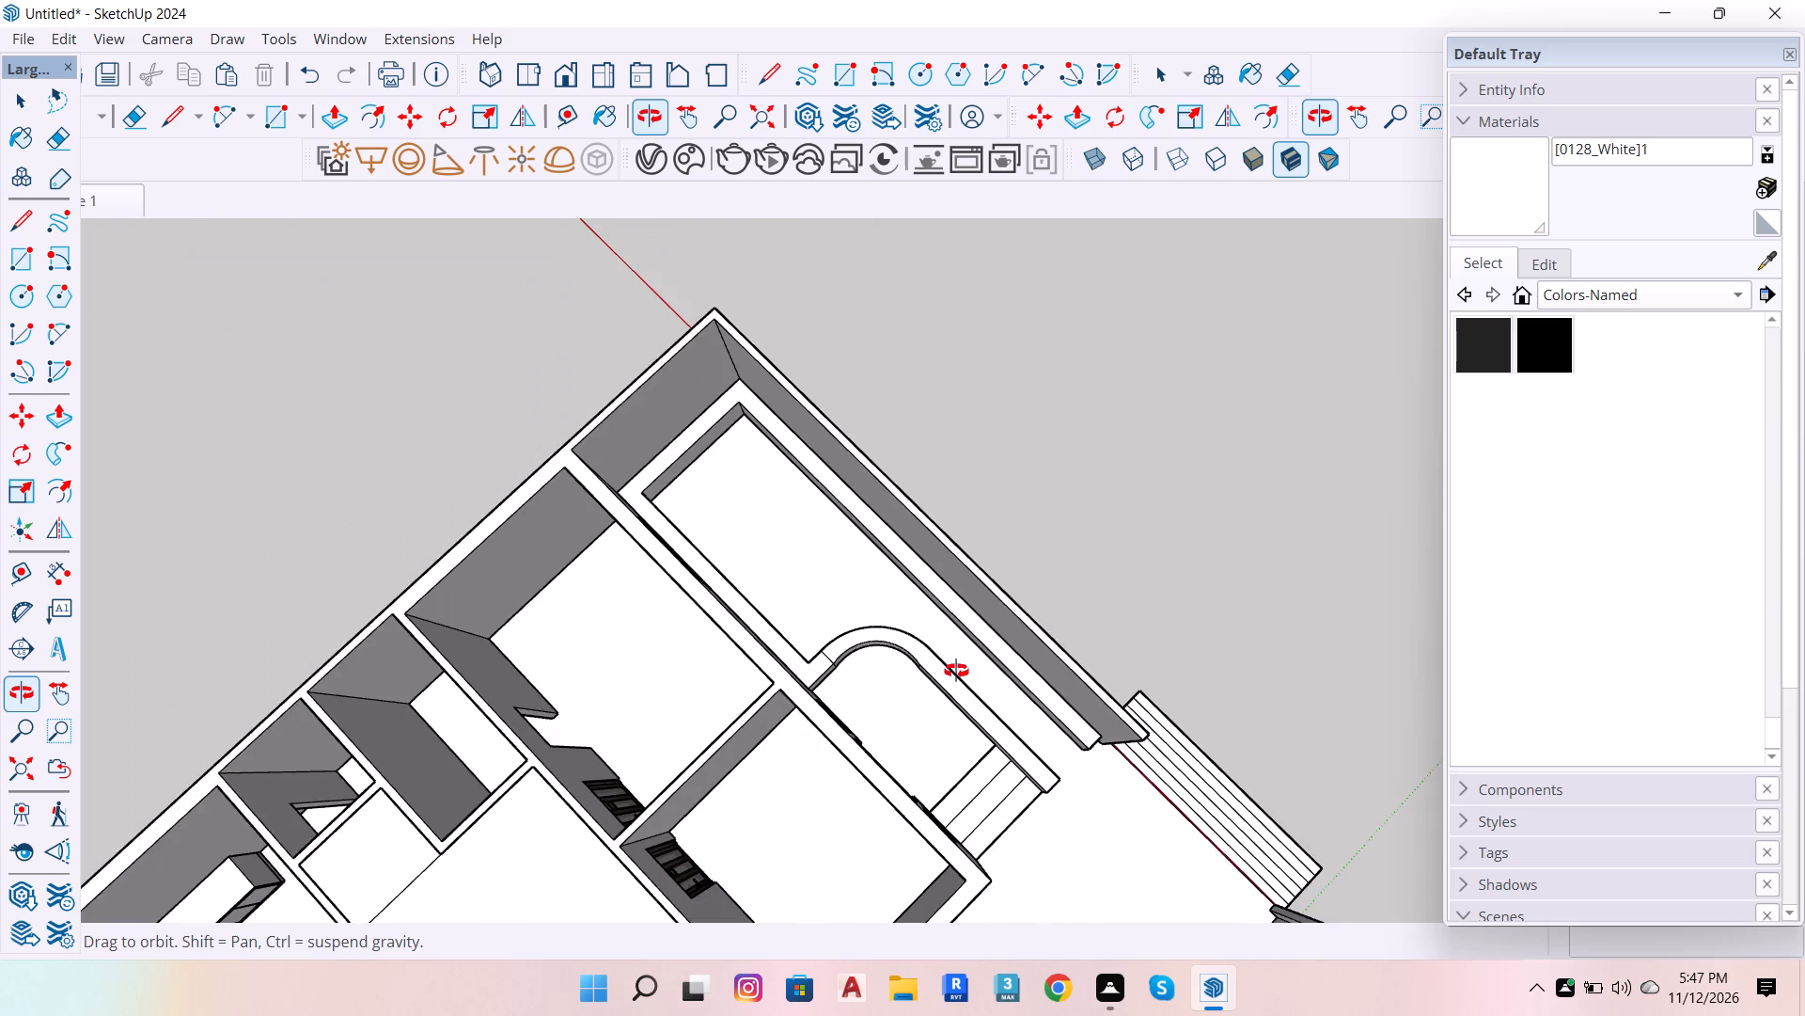
pyautogui.scroll(6, 599, 482)
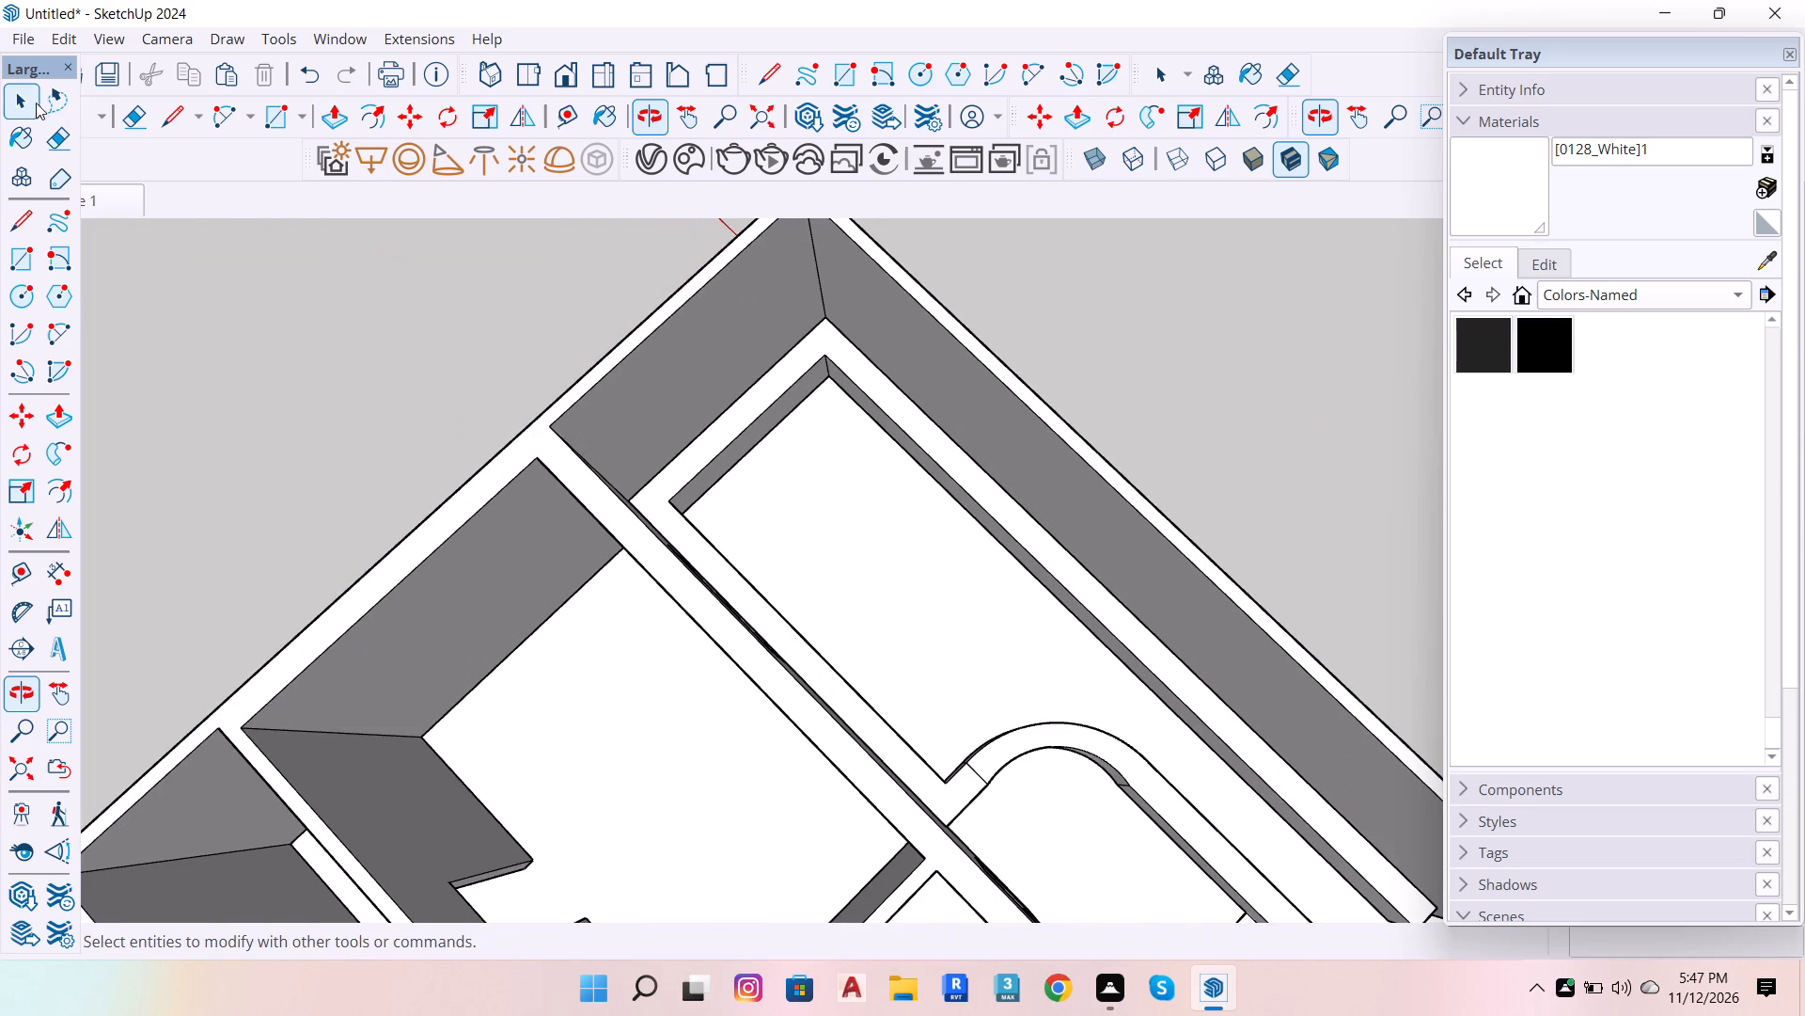
pyautogui.click(21, 103)
pyautogui.doubleClick(549, 431)
pyautogui.scroll(-7, 513, 537)
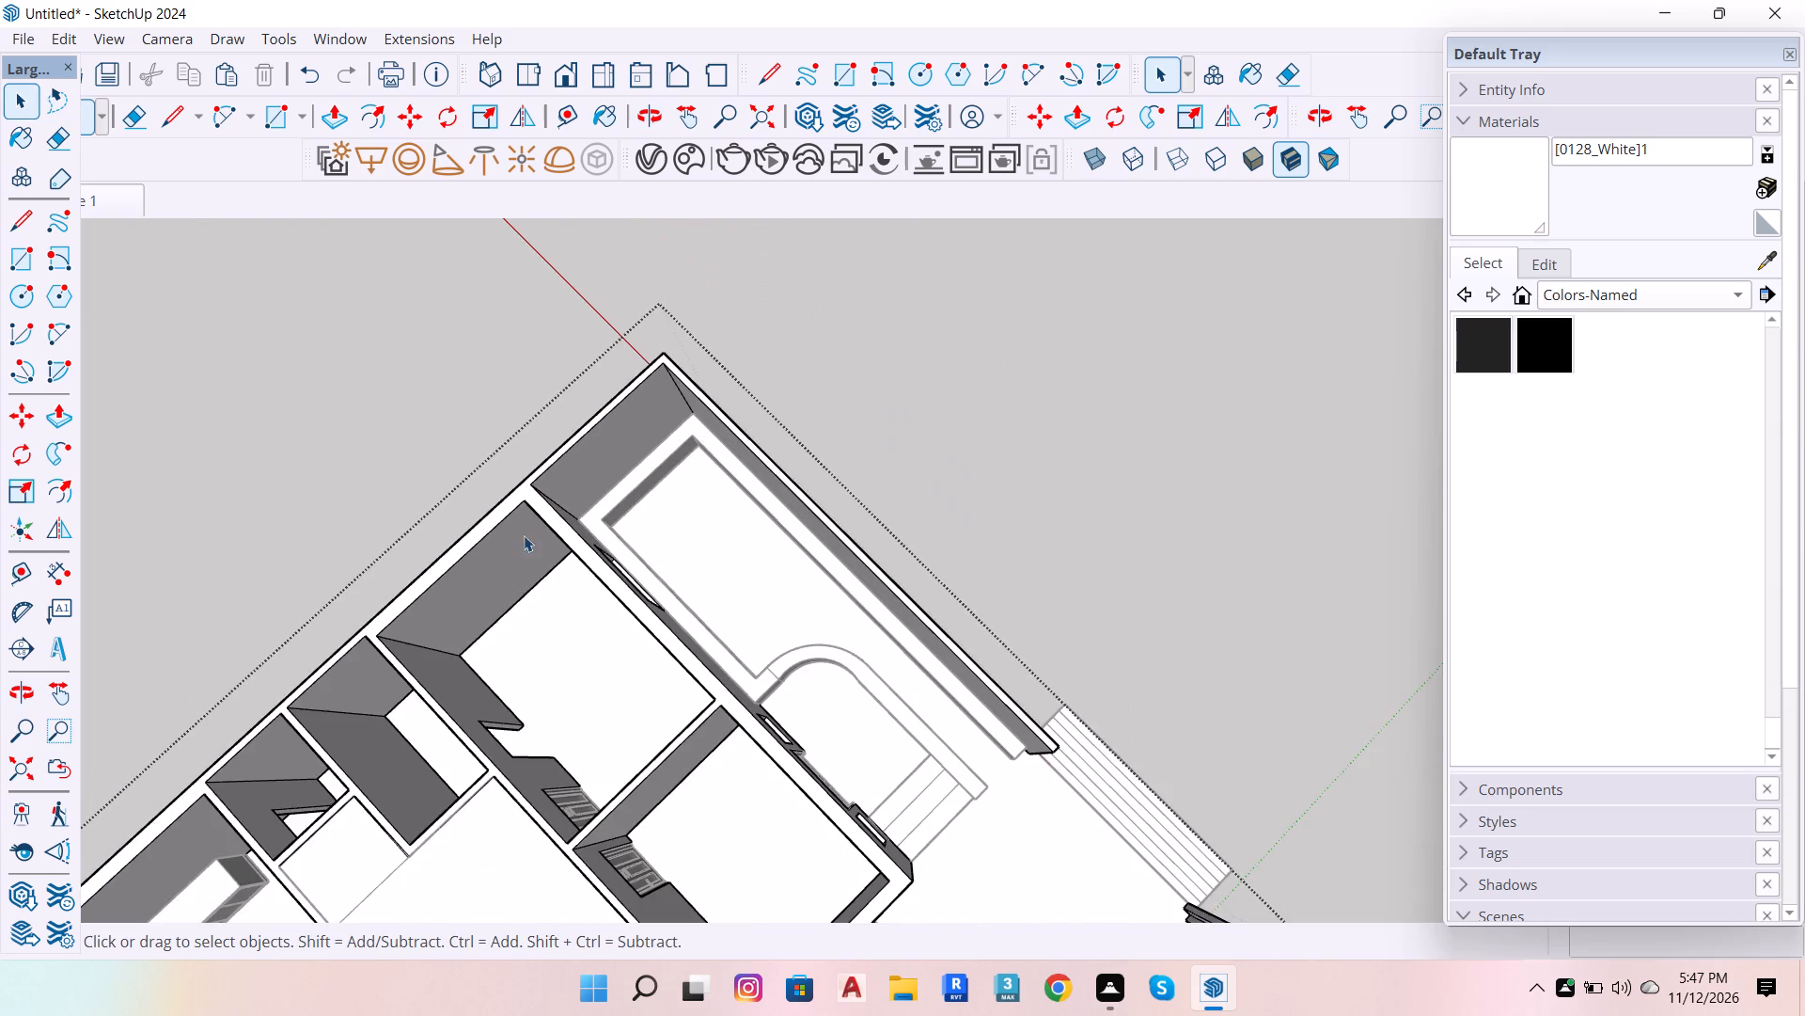
pyautogui.scroll(6, 672, 342)
pyautogui.click(575, 414)
pyautogui.doubleClick(576, 469)
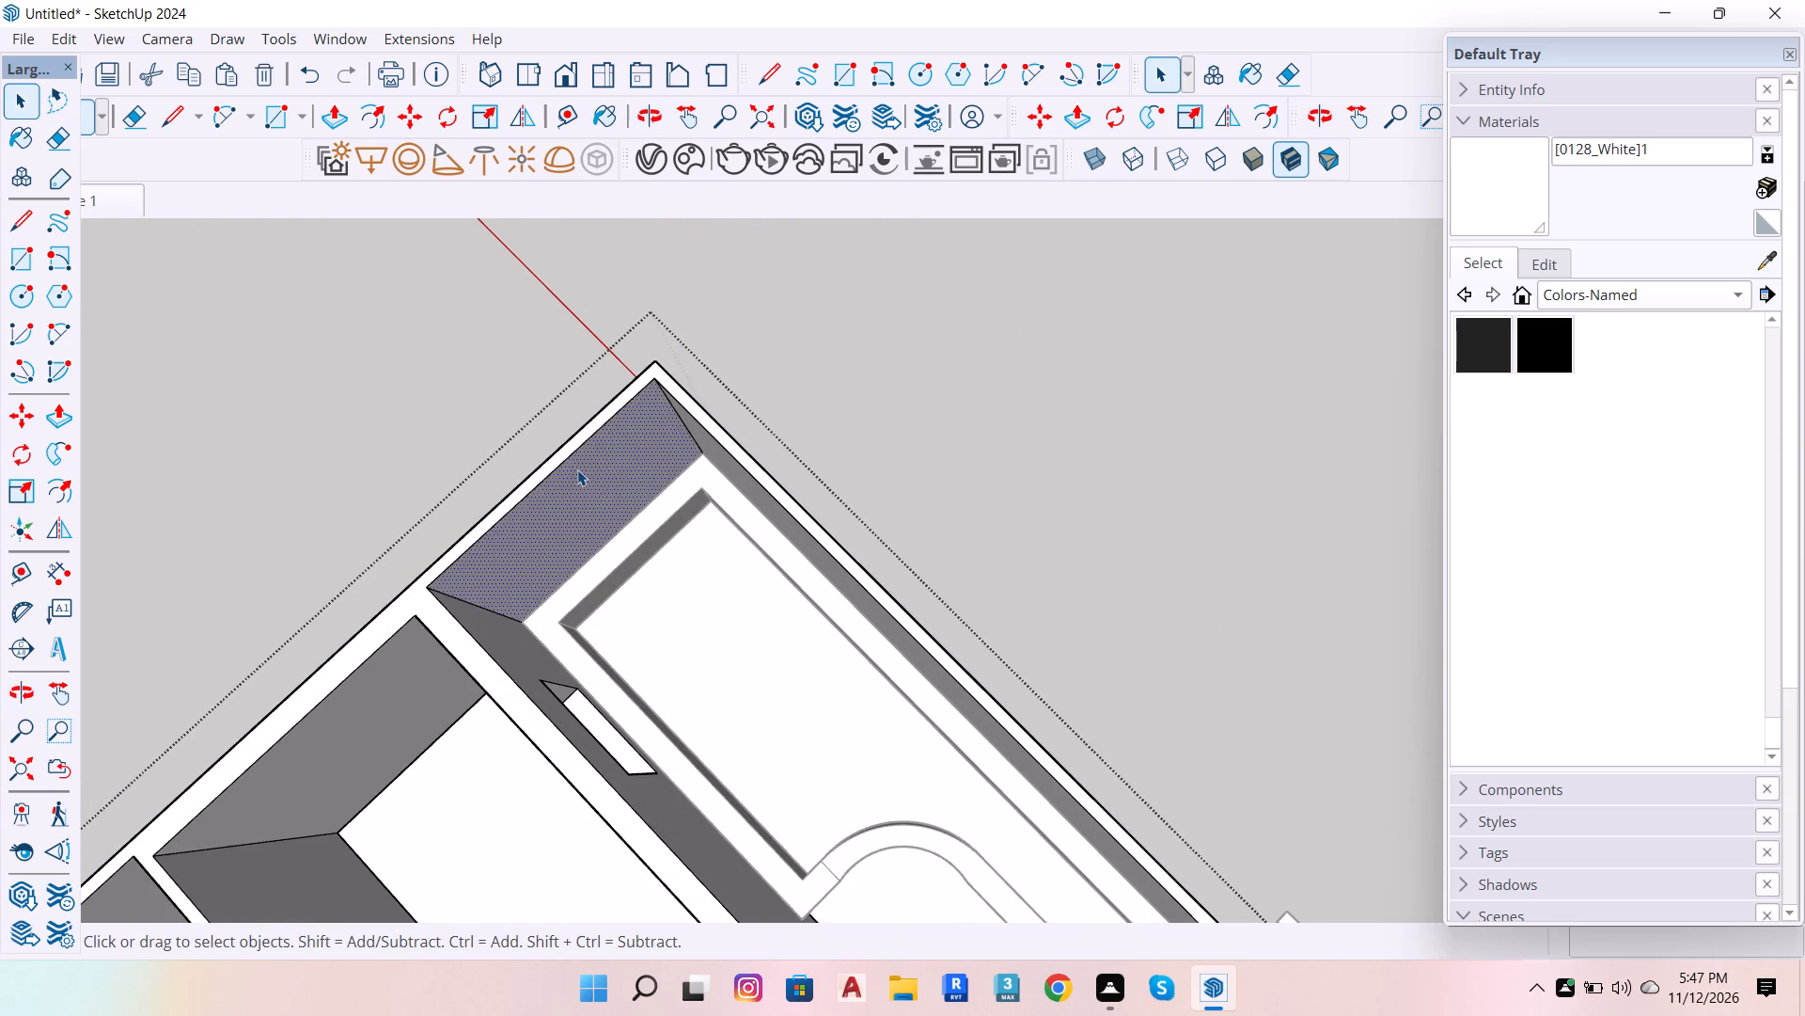
pyautogui.scroll(-6, 636, 535)
pyautogui.scroll(6, 504, 646)
pyautogui.scroll(6, 493, 516)
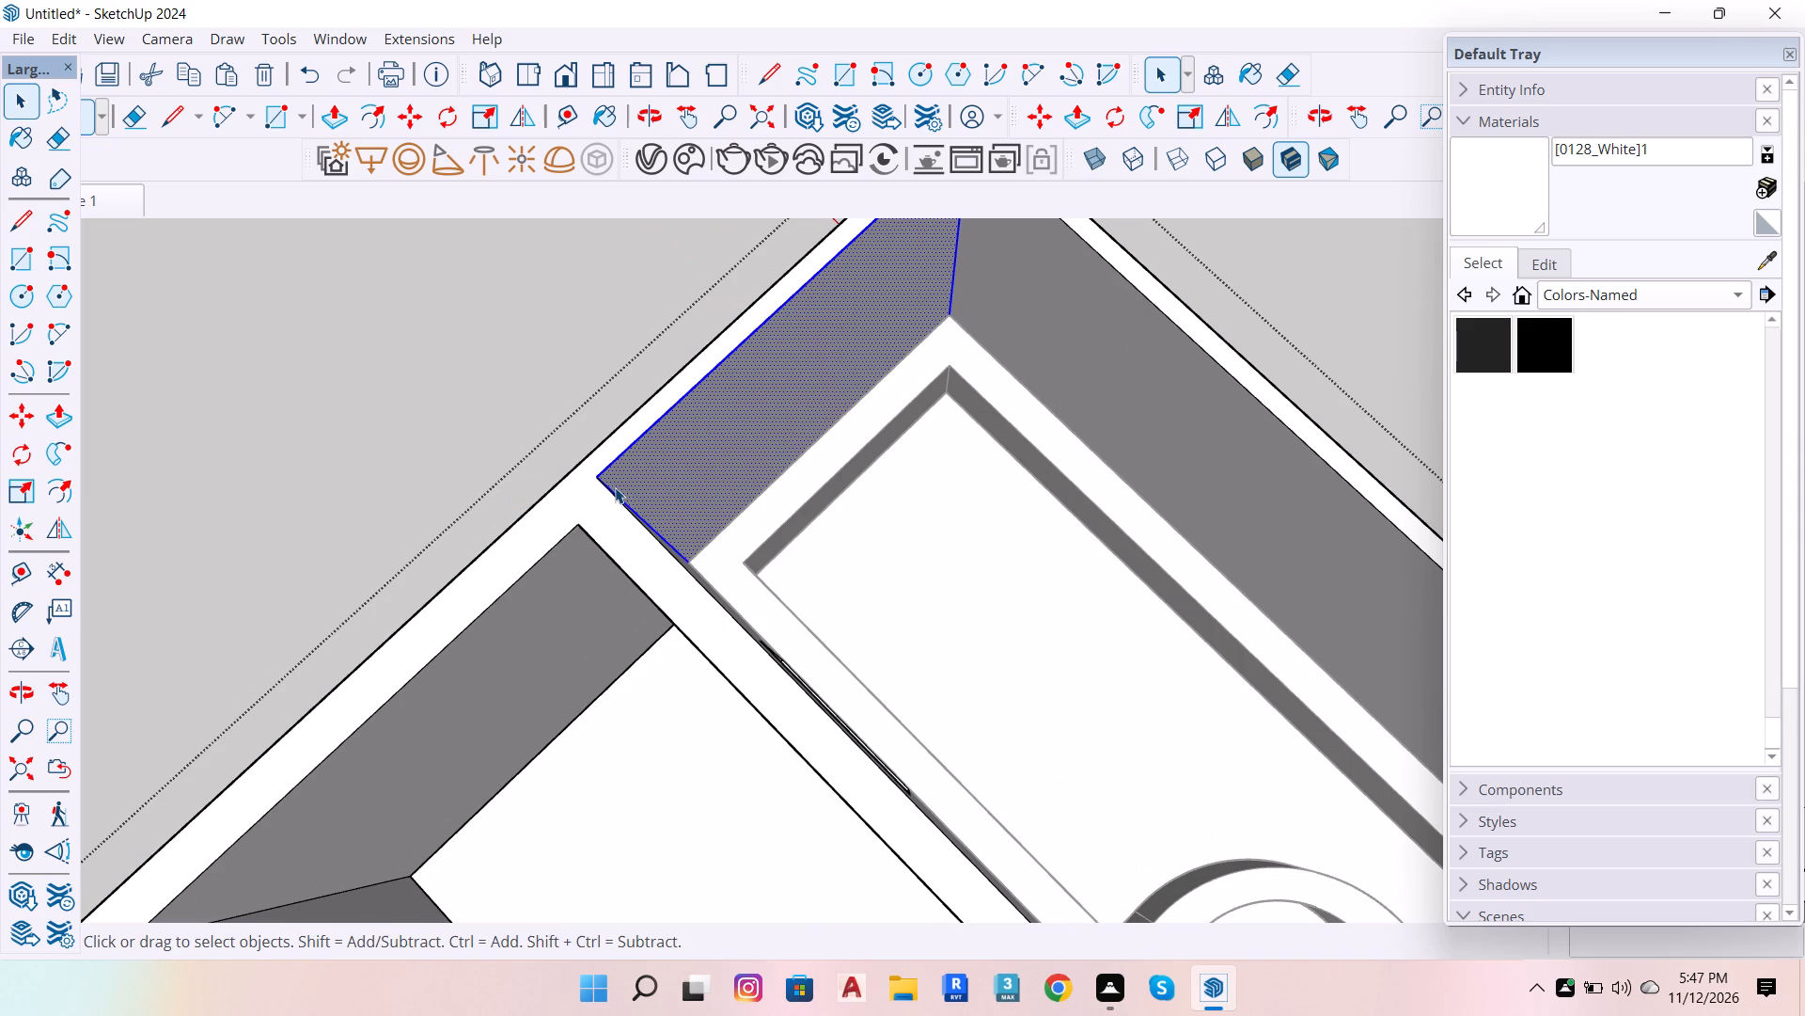
pyautogui.press('l')
pyautogui.click(605, 479)
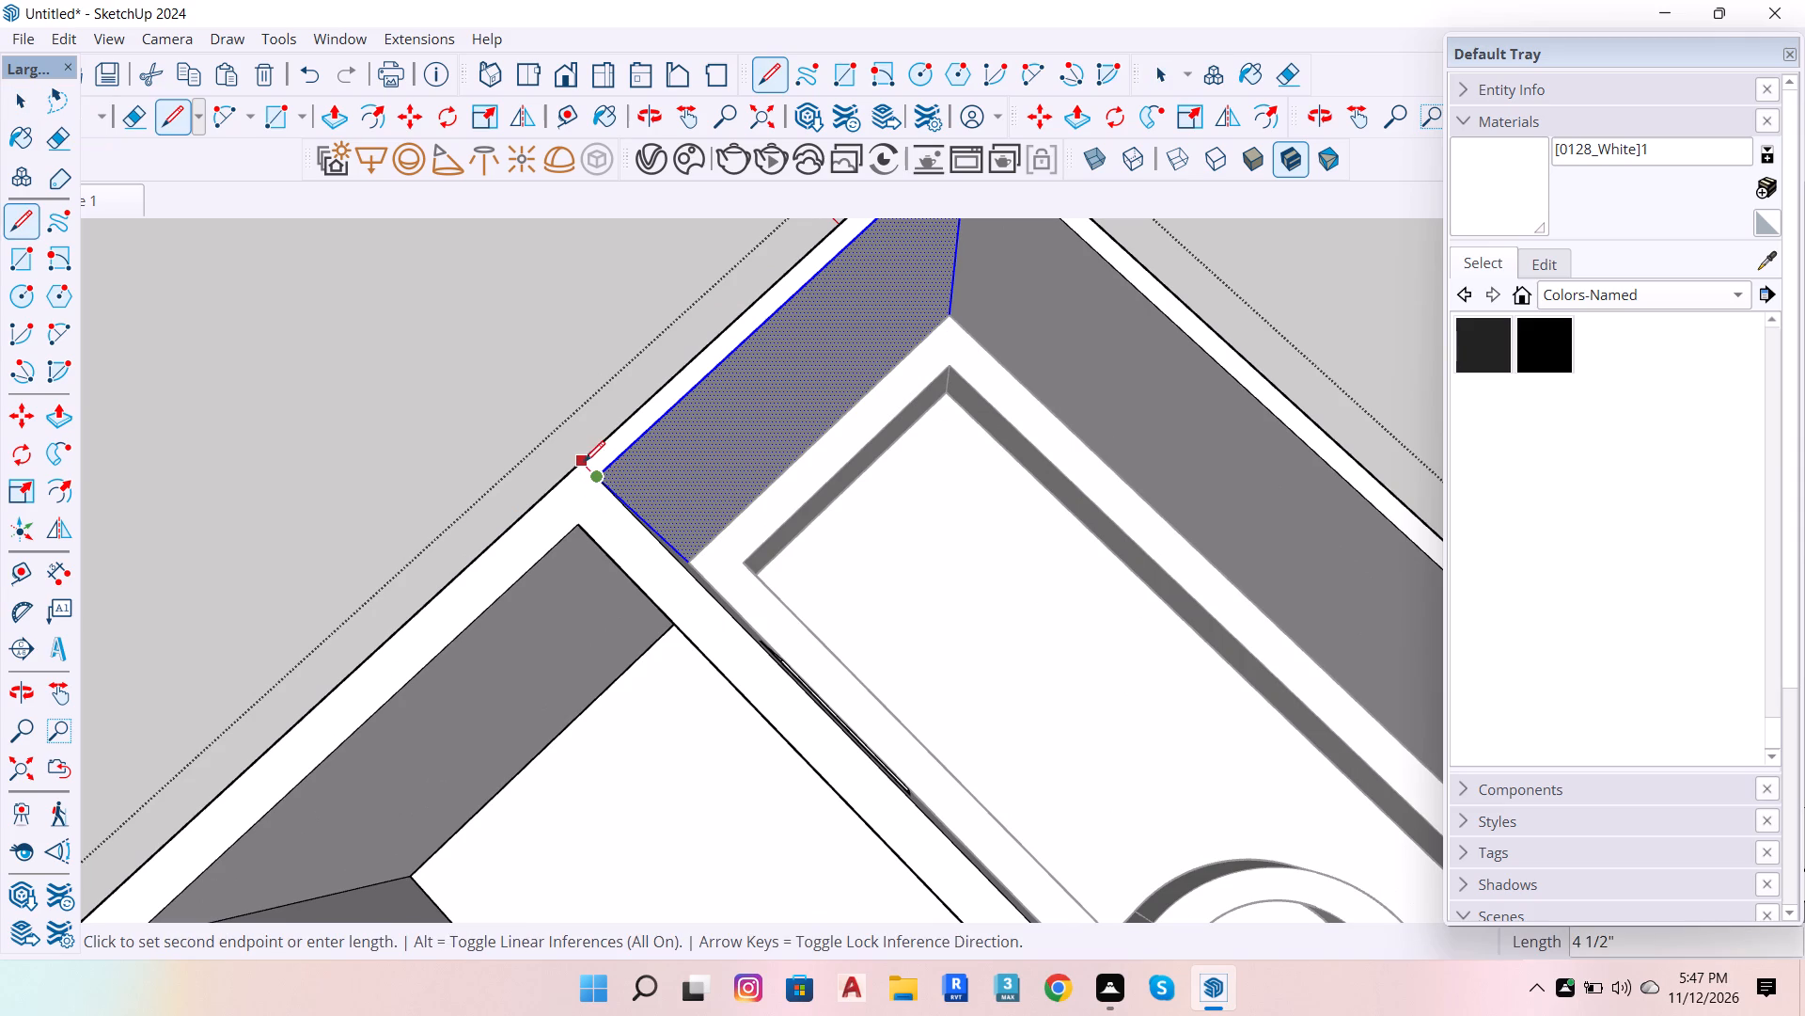
pyautogui.click(583, 462)
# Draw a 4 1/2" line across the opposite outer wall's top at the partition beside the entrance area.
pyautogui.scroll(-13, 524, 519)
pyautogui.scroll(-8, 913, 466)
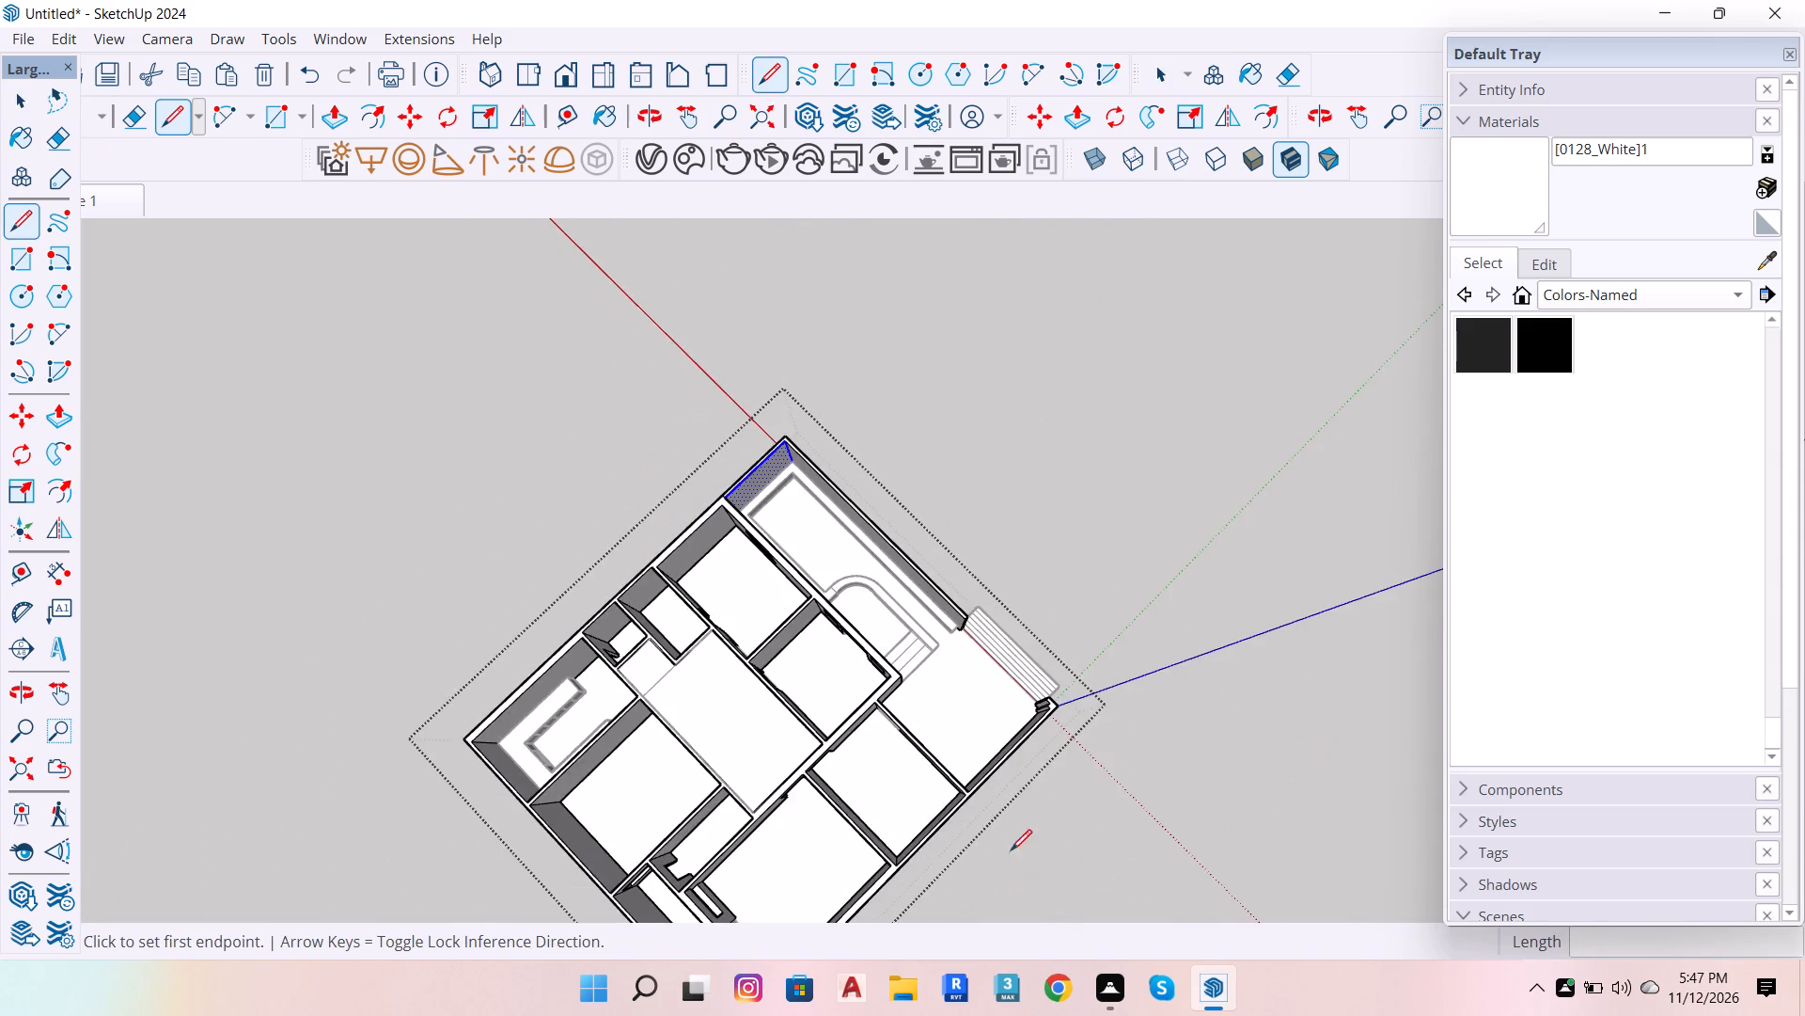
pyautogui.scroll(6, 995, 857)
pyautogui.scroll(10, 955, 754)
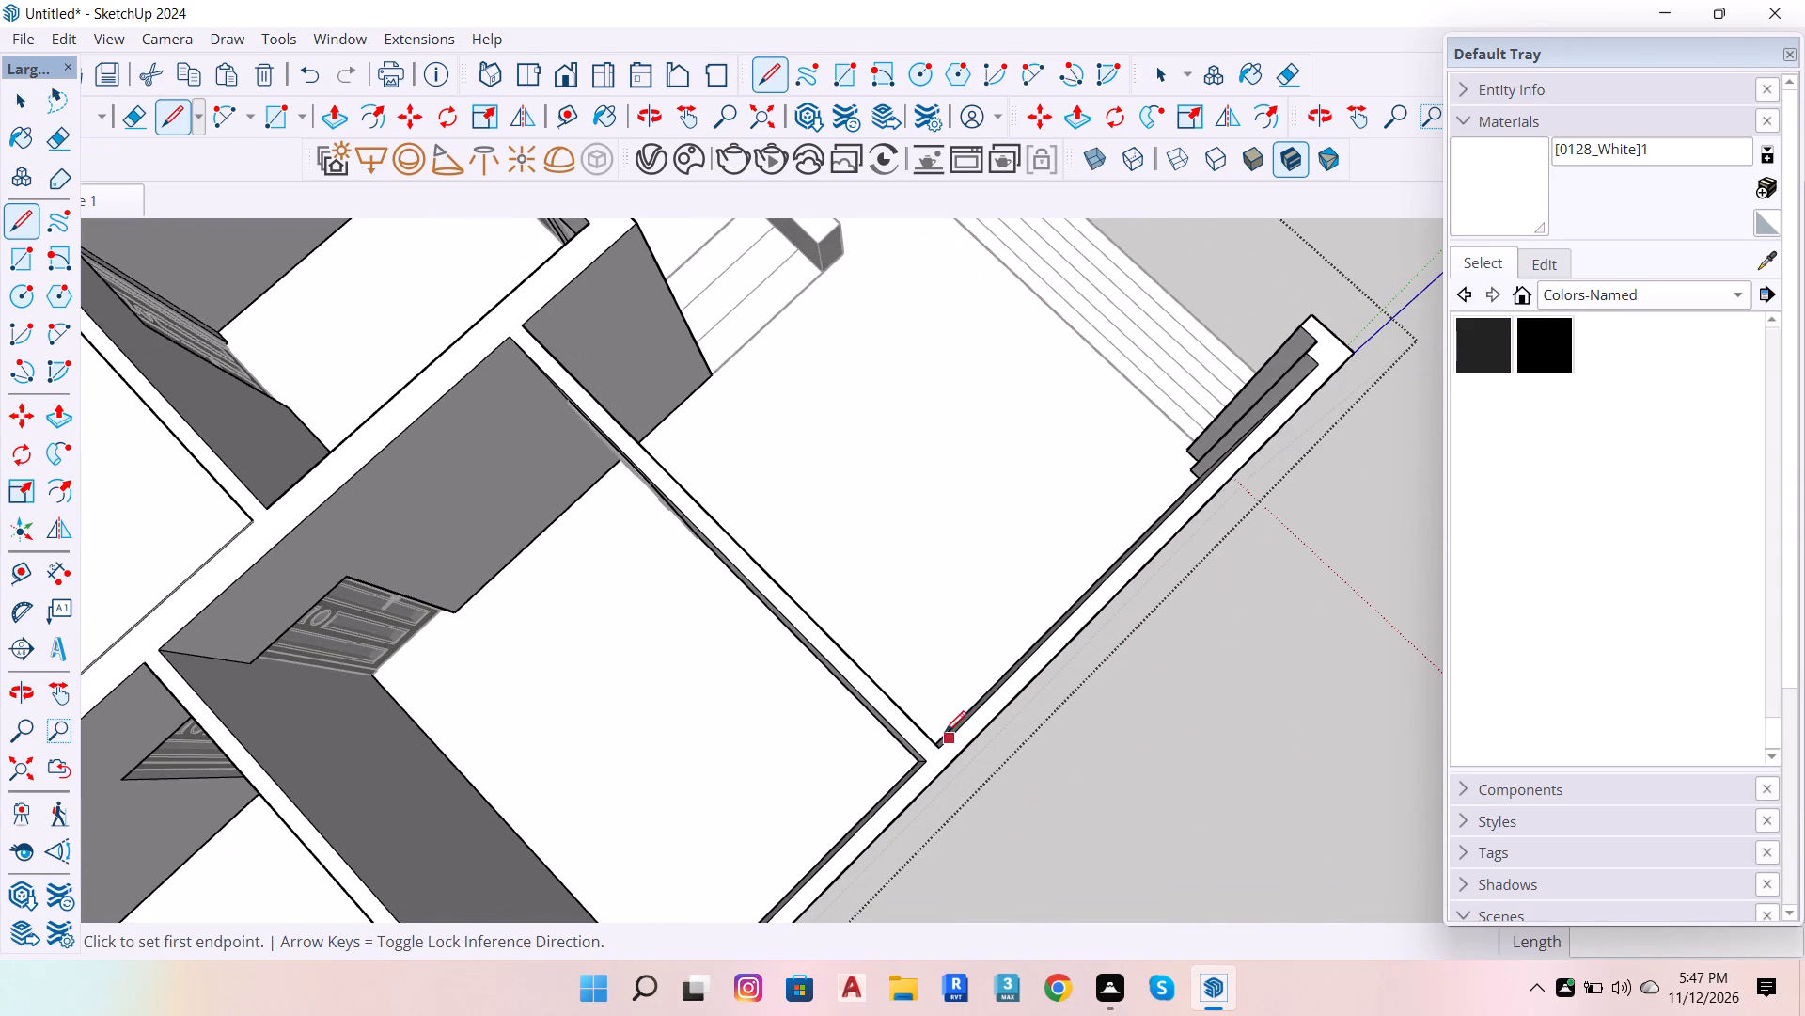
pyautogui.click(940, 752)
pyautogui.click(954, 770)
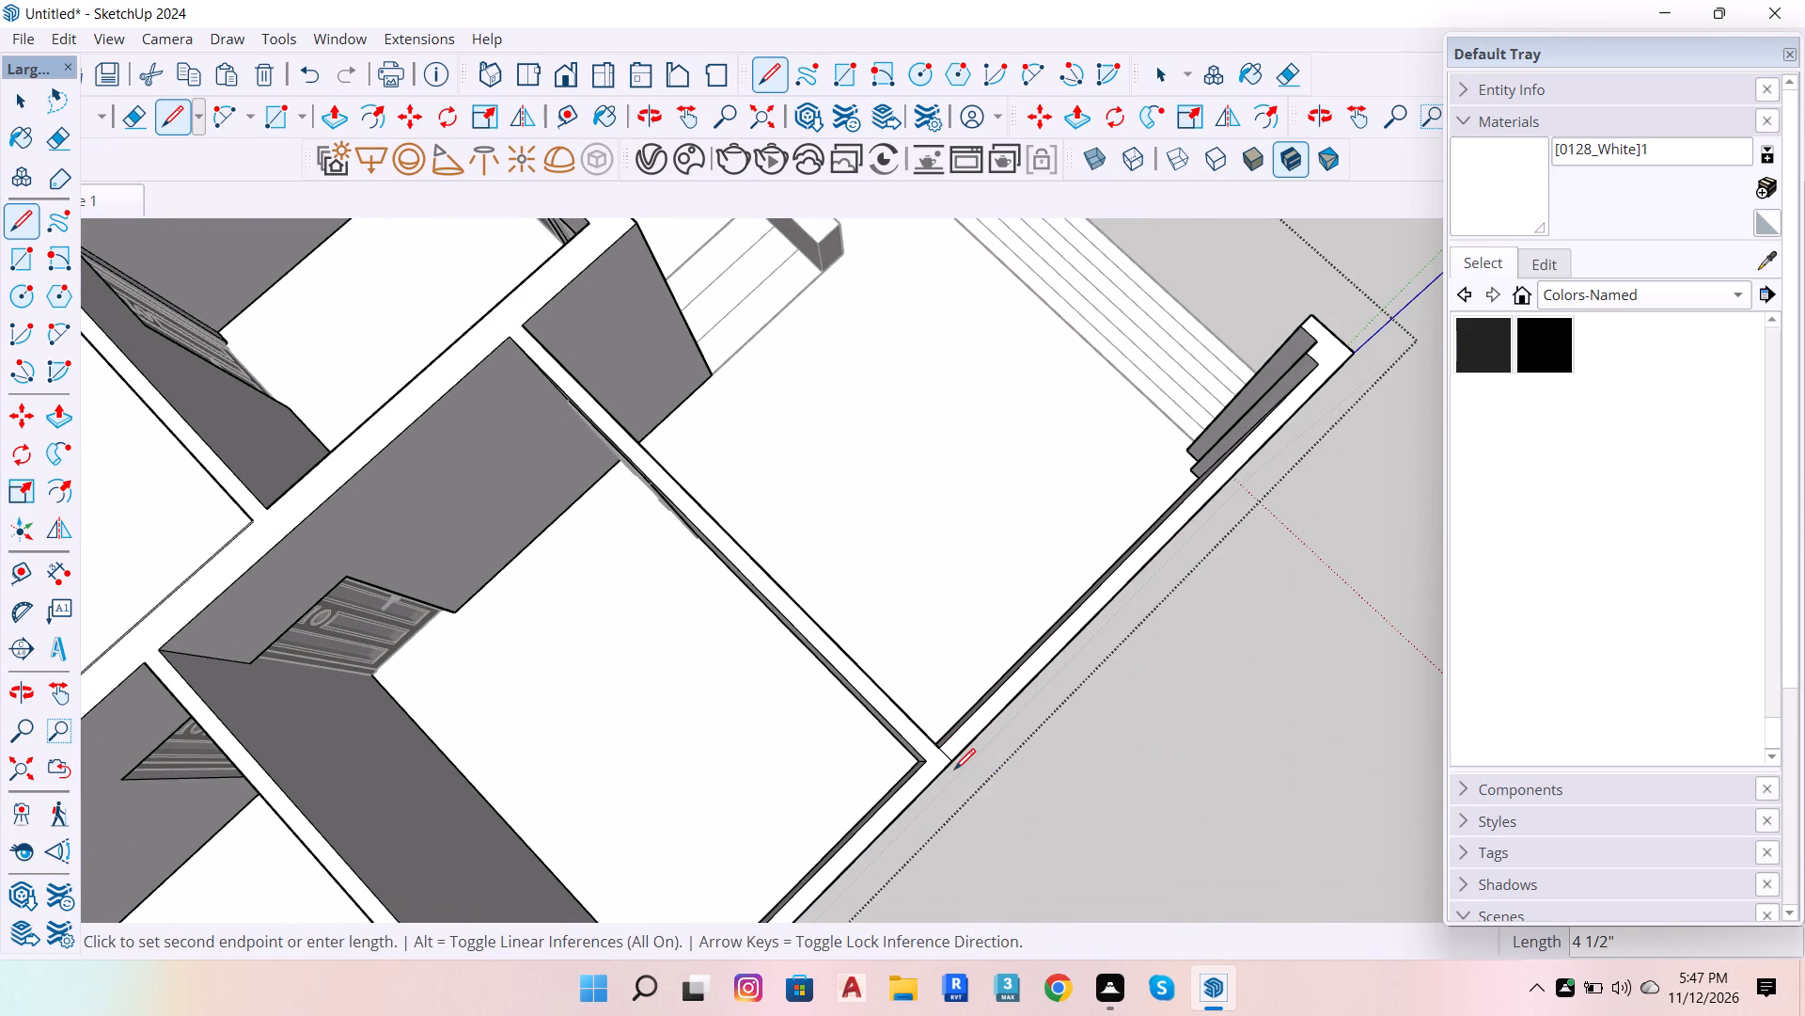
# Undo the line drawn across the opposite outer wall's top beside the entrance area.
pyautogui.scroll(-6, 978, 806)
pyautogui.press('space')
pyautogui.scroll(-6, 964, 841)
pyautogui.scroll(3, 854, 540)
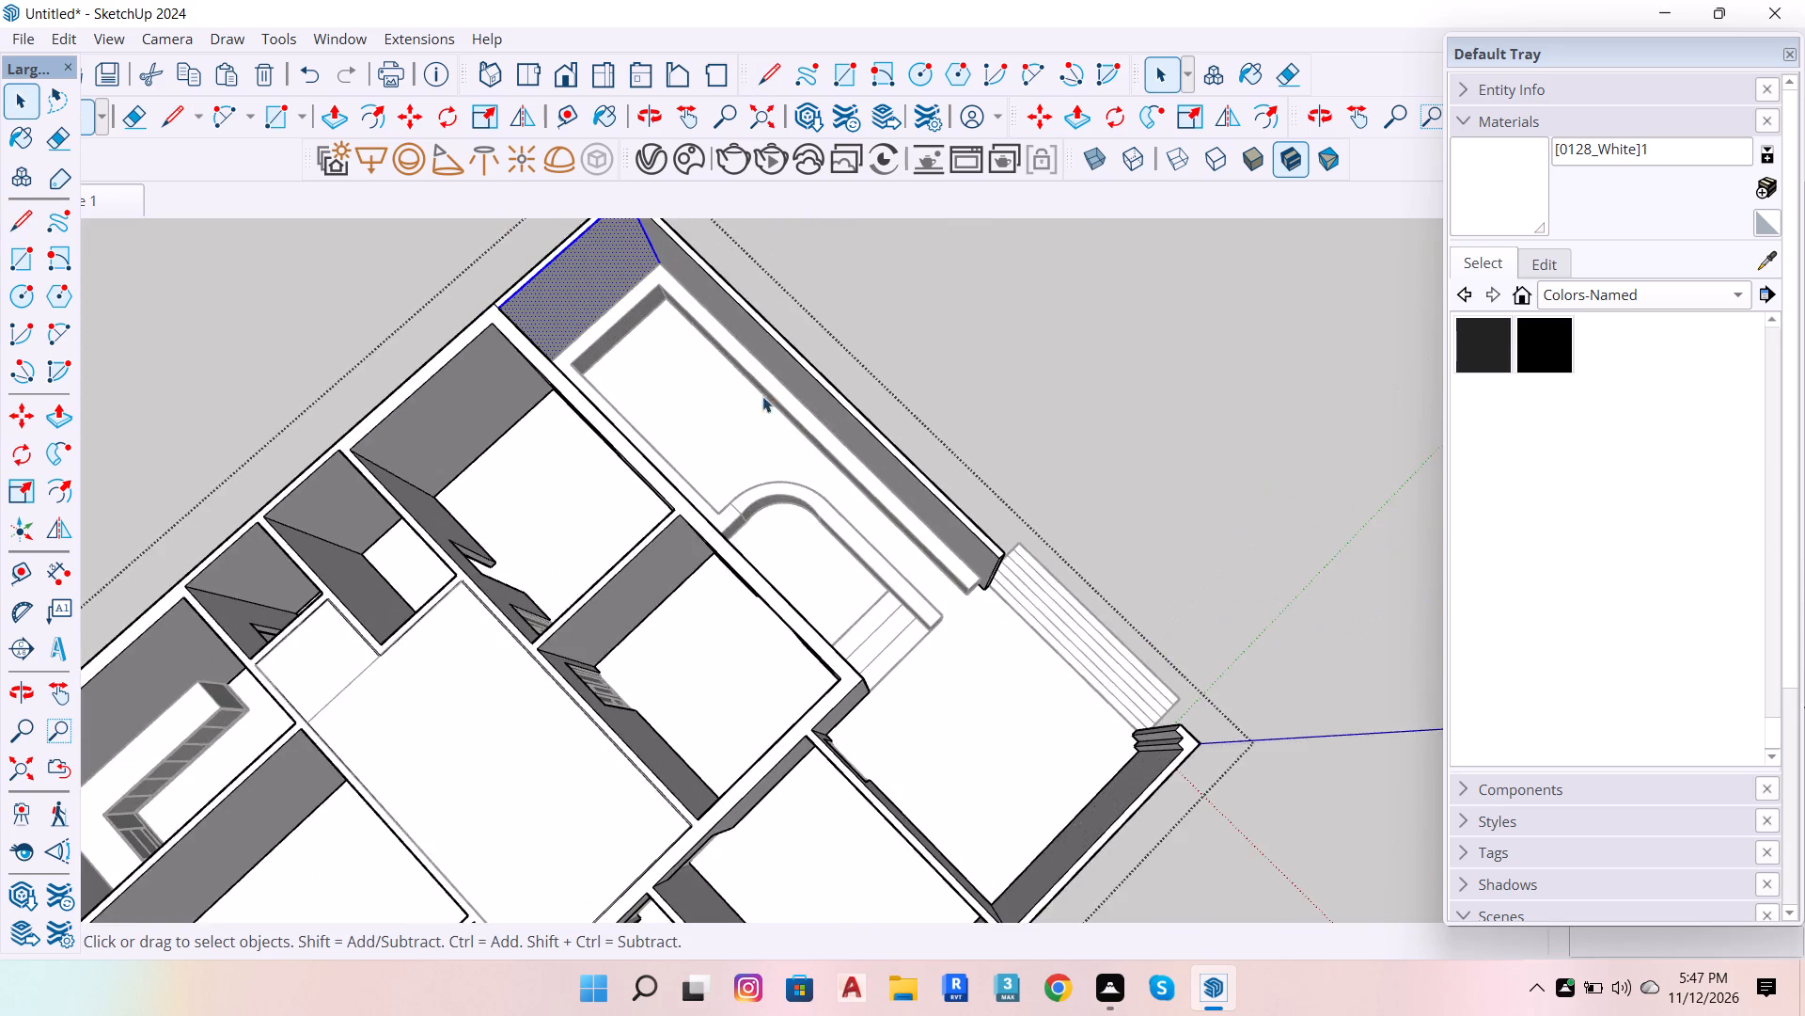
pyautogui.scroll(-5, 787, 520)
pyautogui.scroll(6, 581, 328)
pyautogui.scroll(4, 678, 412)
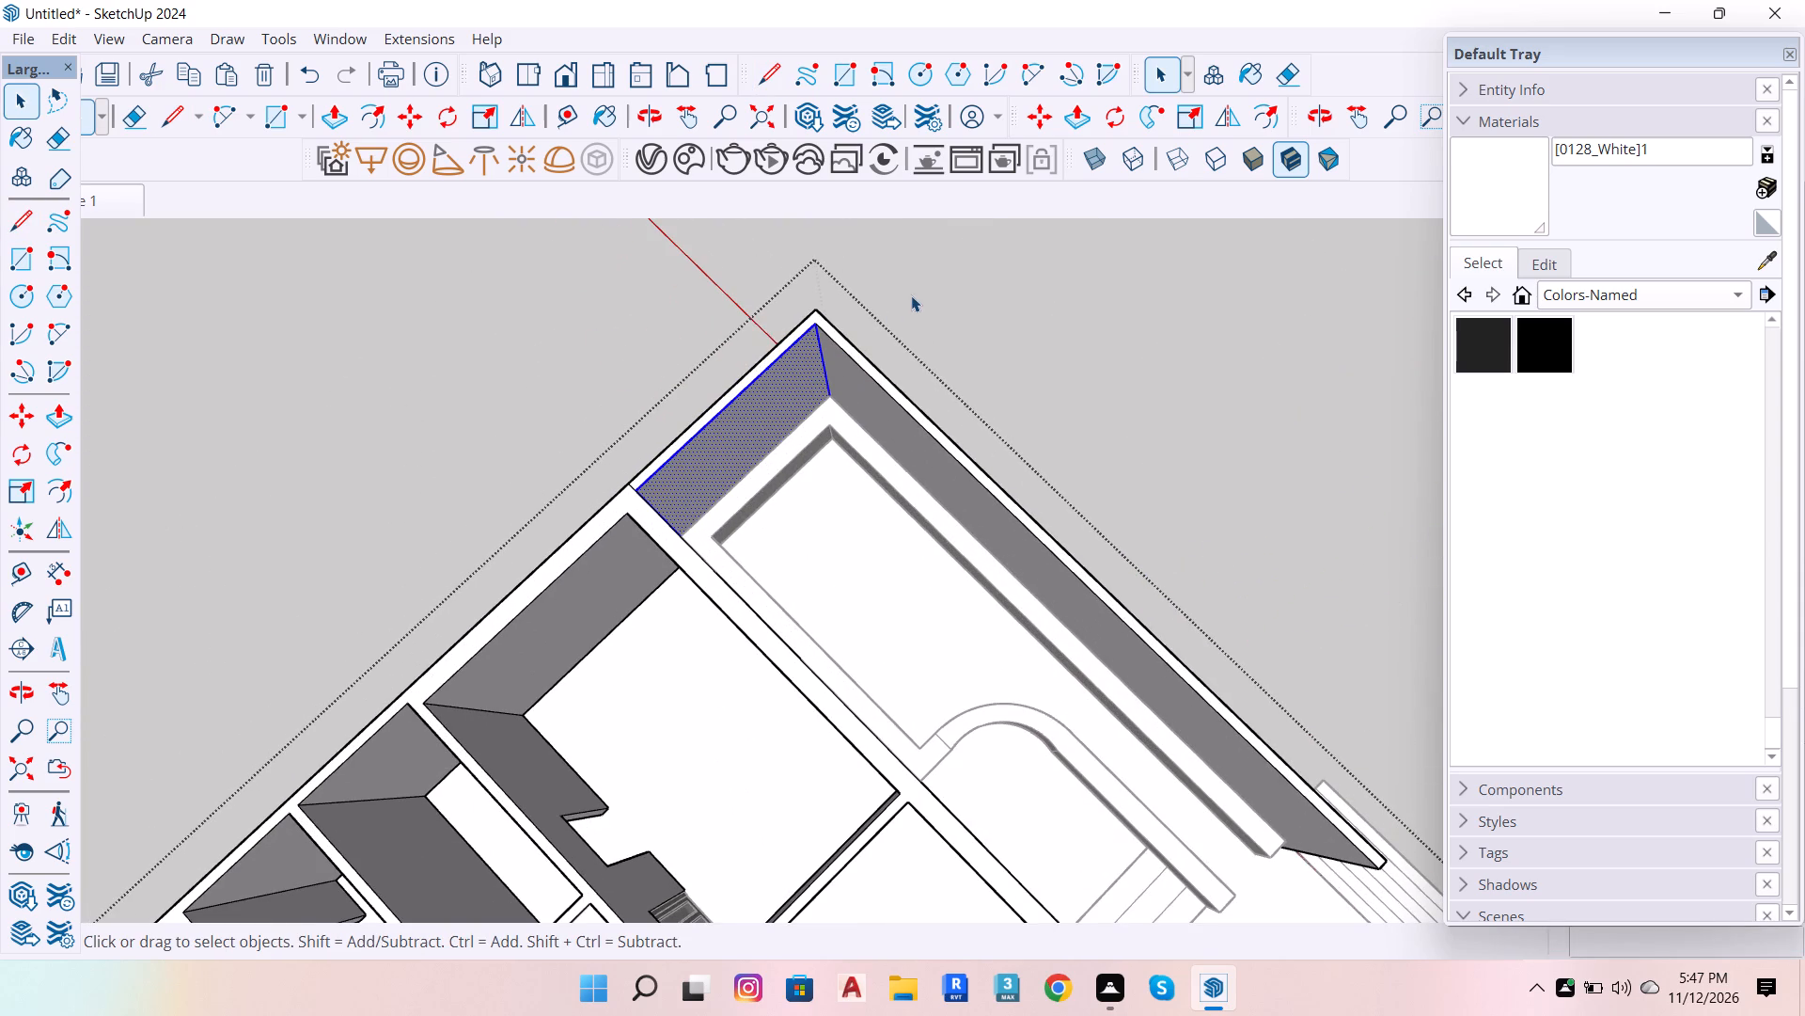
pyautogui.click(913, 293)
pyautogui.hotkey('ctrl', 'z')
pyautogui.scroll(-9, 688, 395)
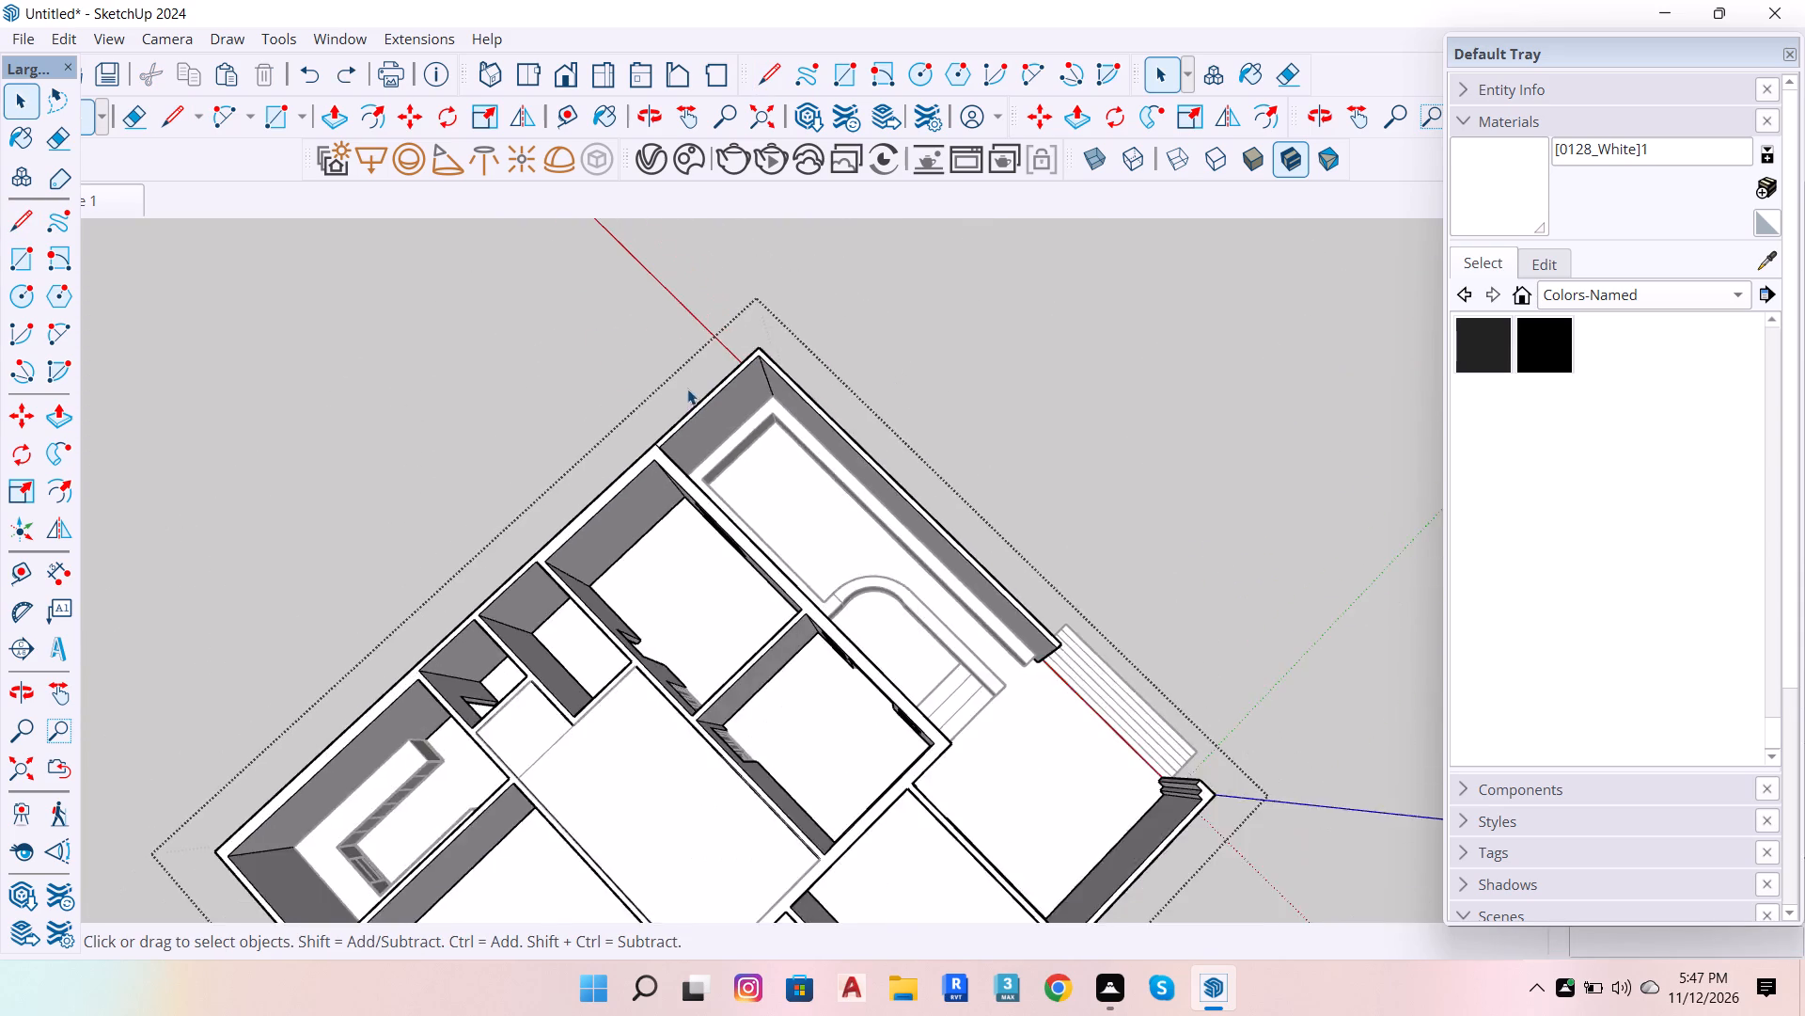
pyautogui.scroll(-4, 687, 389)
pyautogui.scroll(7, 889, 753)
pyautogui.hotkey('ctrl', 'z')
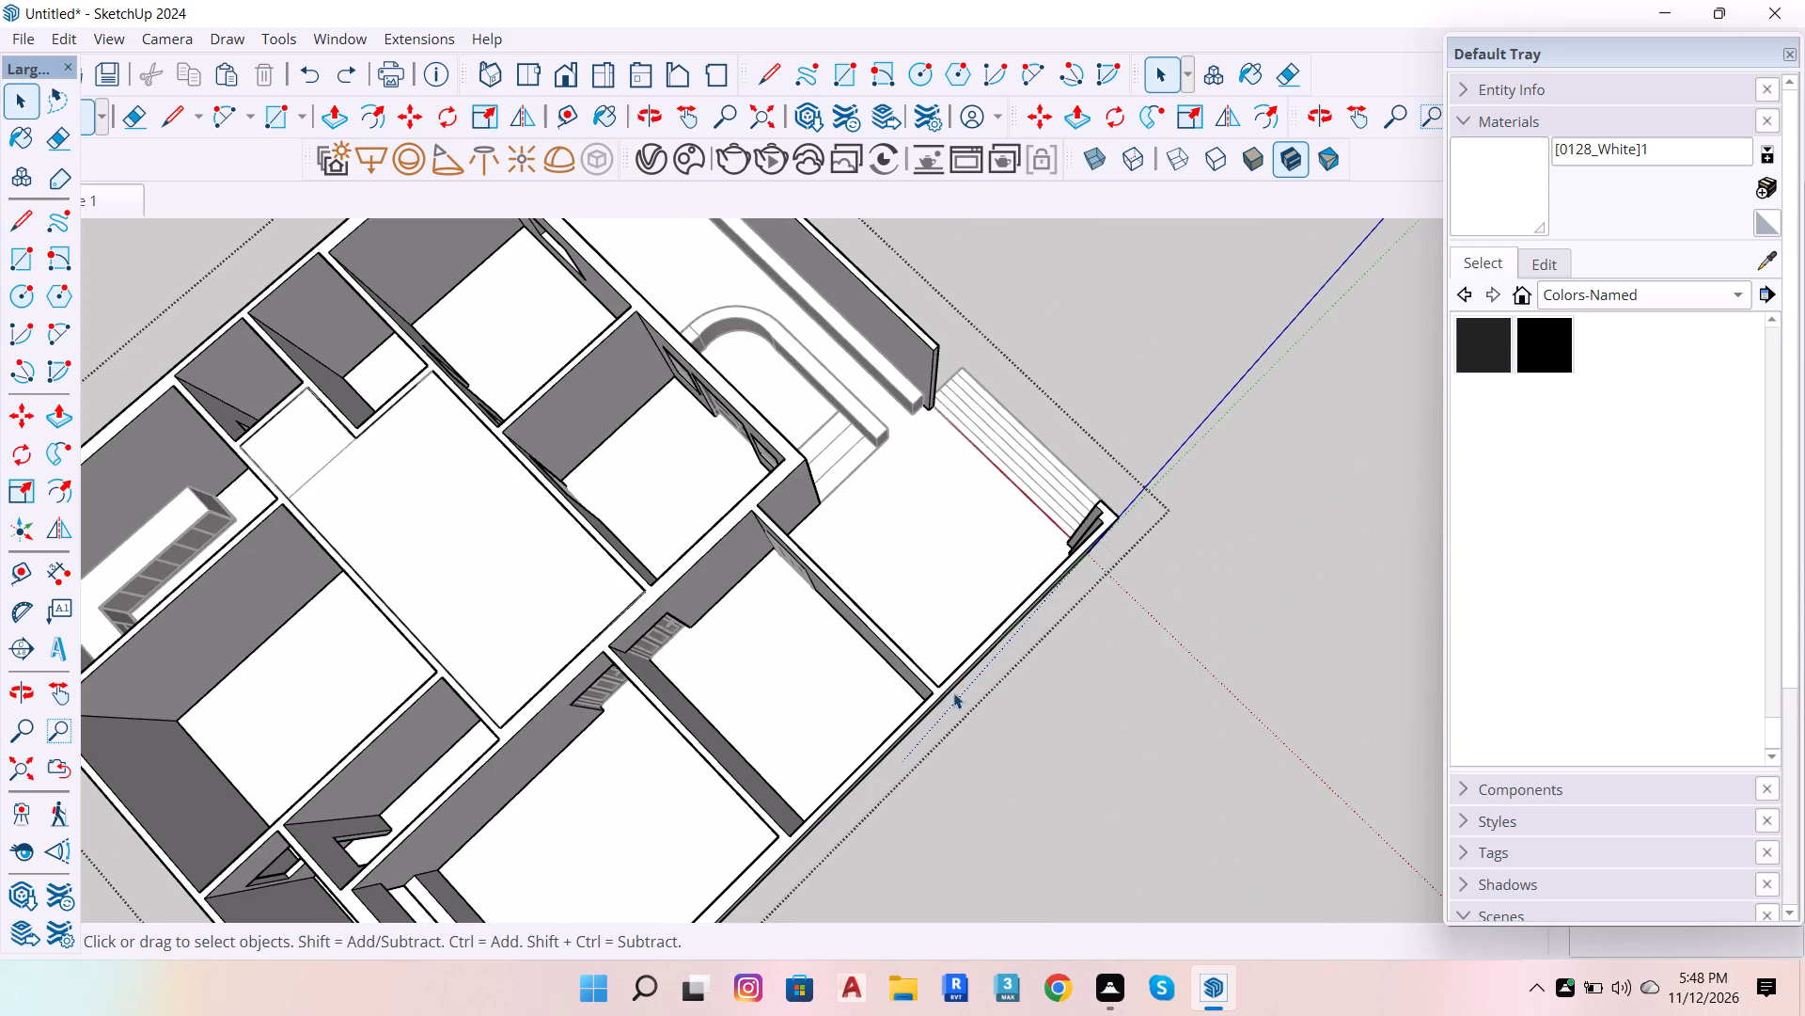
# Push the top face of the L-shaped veranda wall down 8' to floor level.
pyautogui.scroll(-6, 994, 740)
pyautogui.scroll(5, 804, 343)
pyautogui.scroll(12, 537, 293)
pyautogui.scroll(6, 637, 378)
pyautogui.click(648, 408)
pyautogui.press('p')
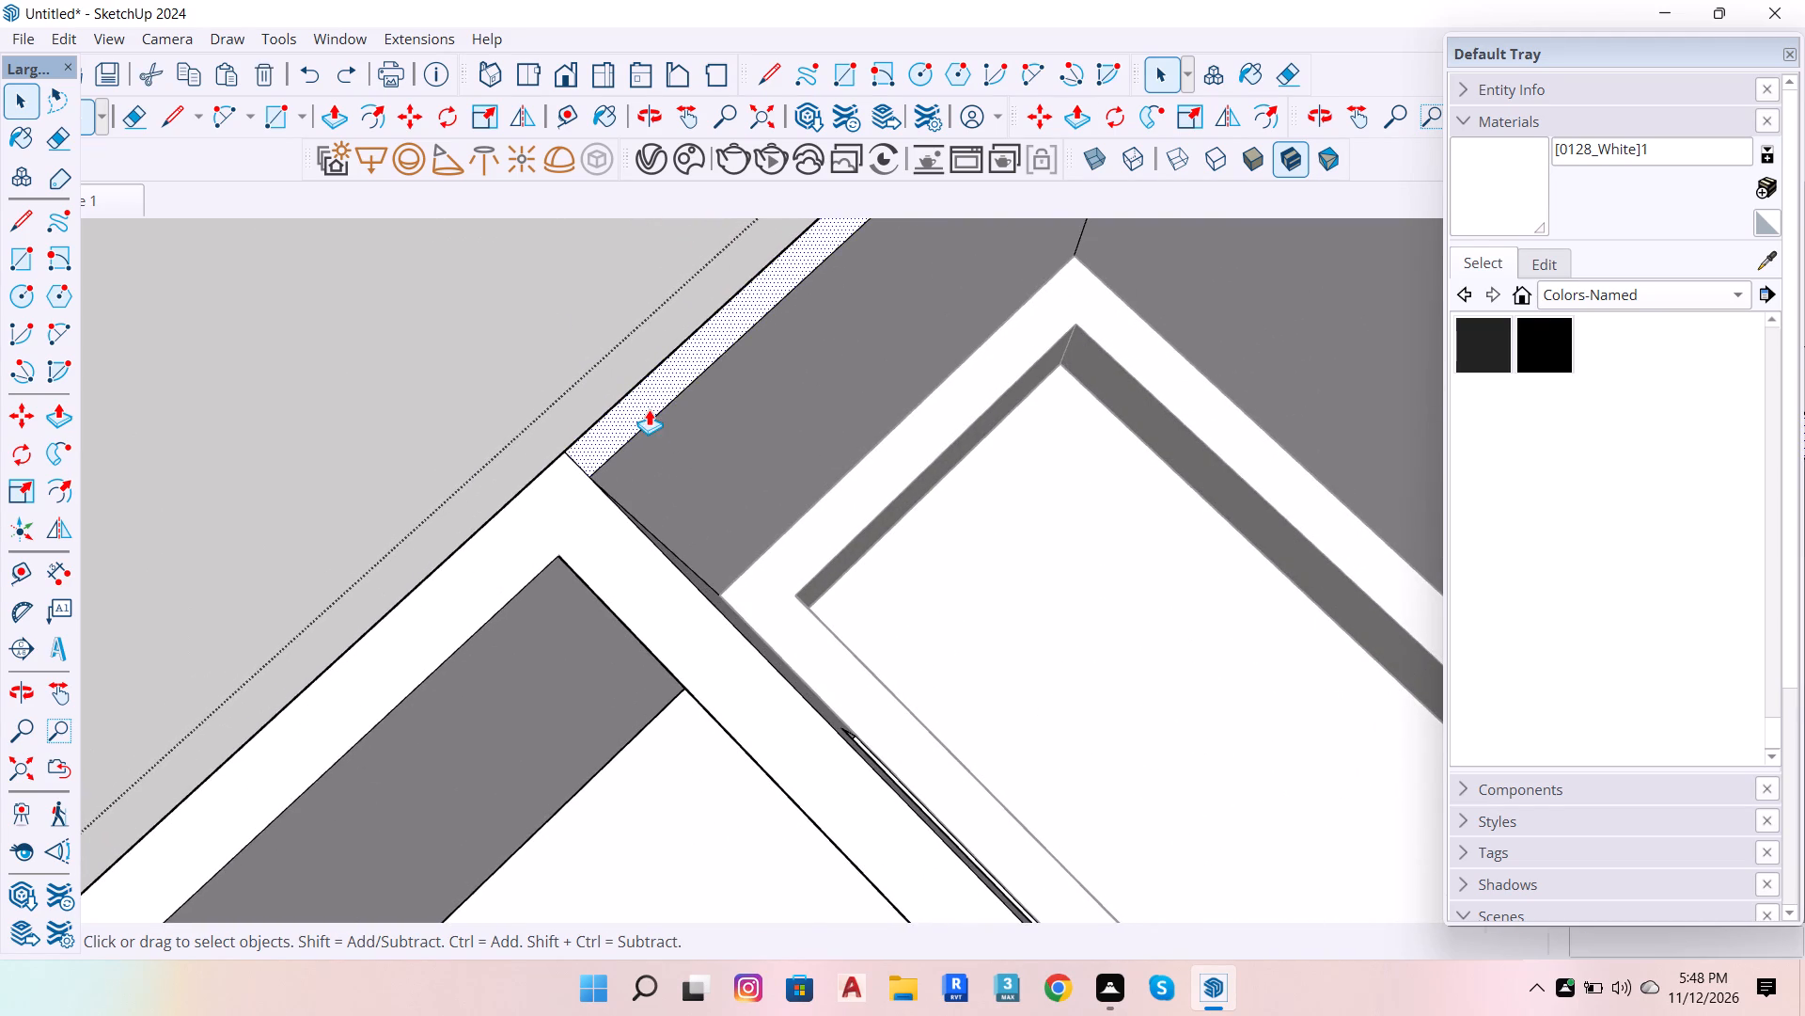
pyautogui.click(649, 409)
pyautogui.click(786, 540)
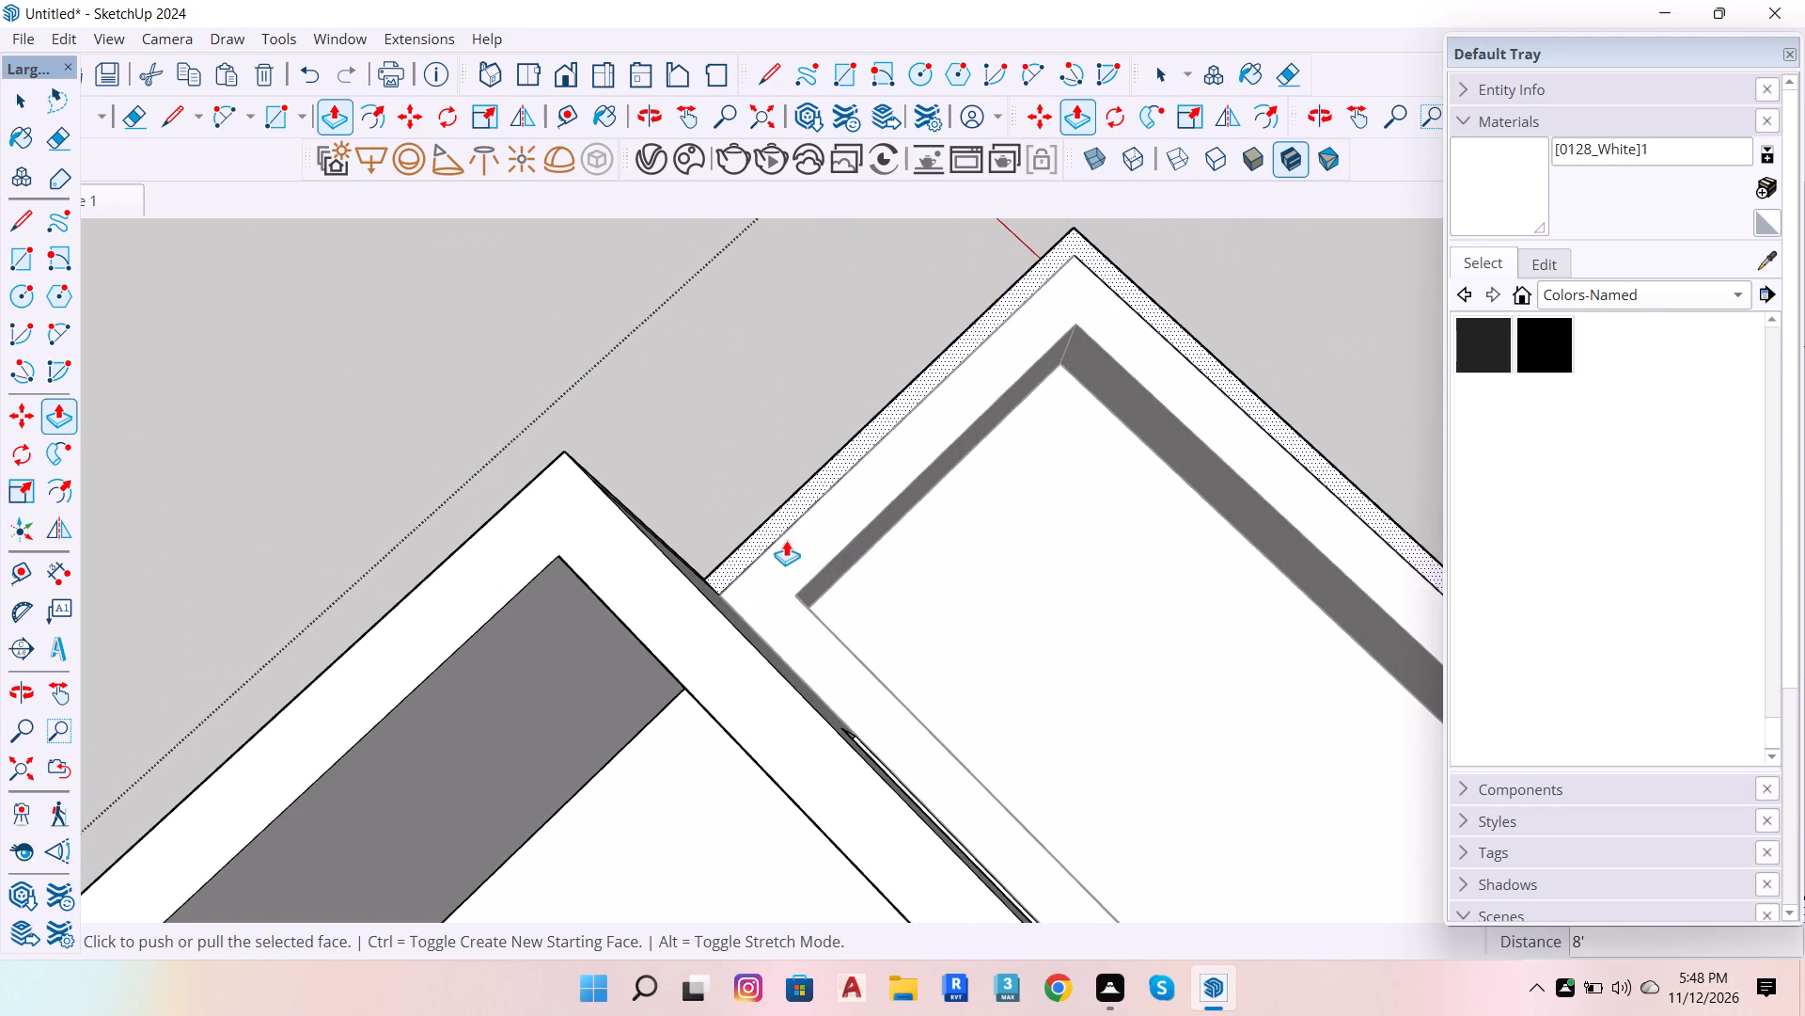
# Erase the leftover vertical edge on the house wall where the lowered veranda wall meets it.
pyautogui.scroll(-6, 467, 447)
pyautogui.press('space')
pyautogui.scroll(-7, 569, 467)
pyautogui.scroll(7, 681, 430)
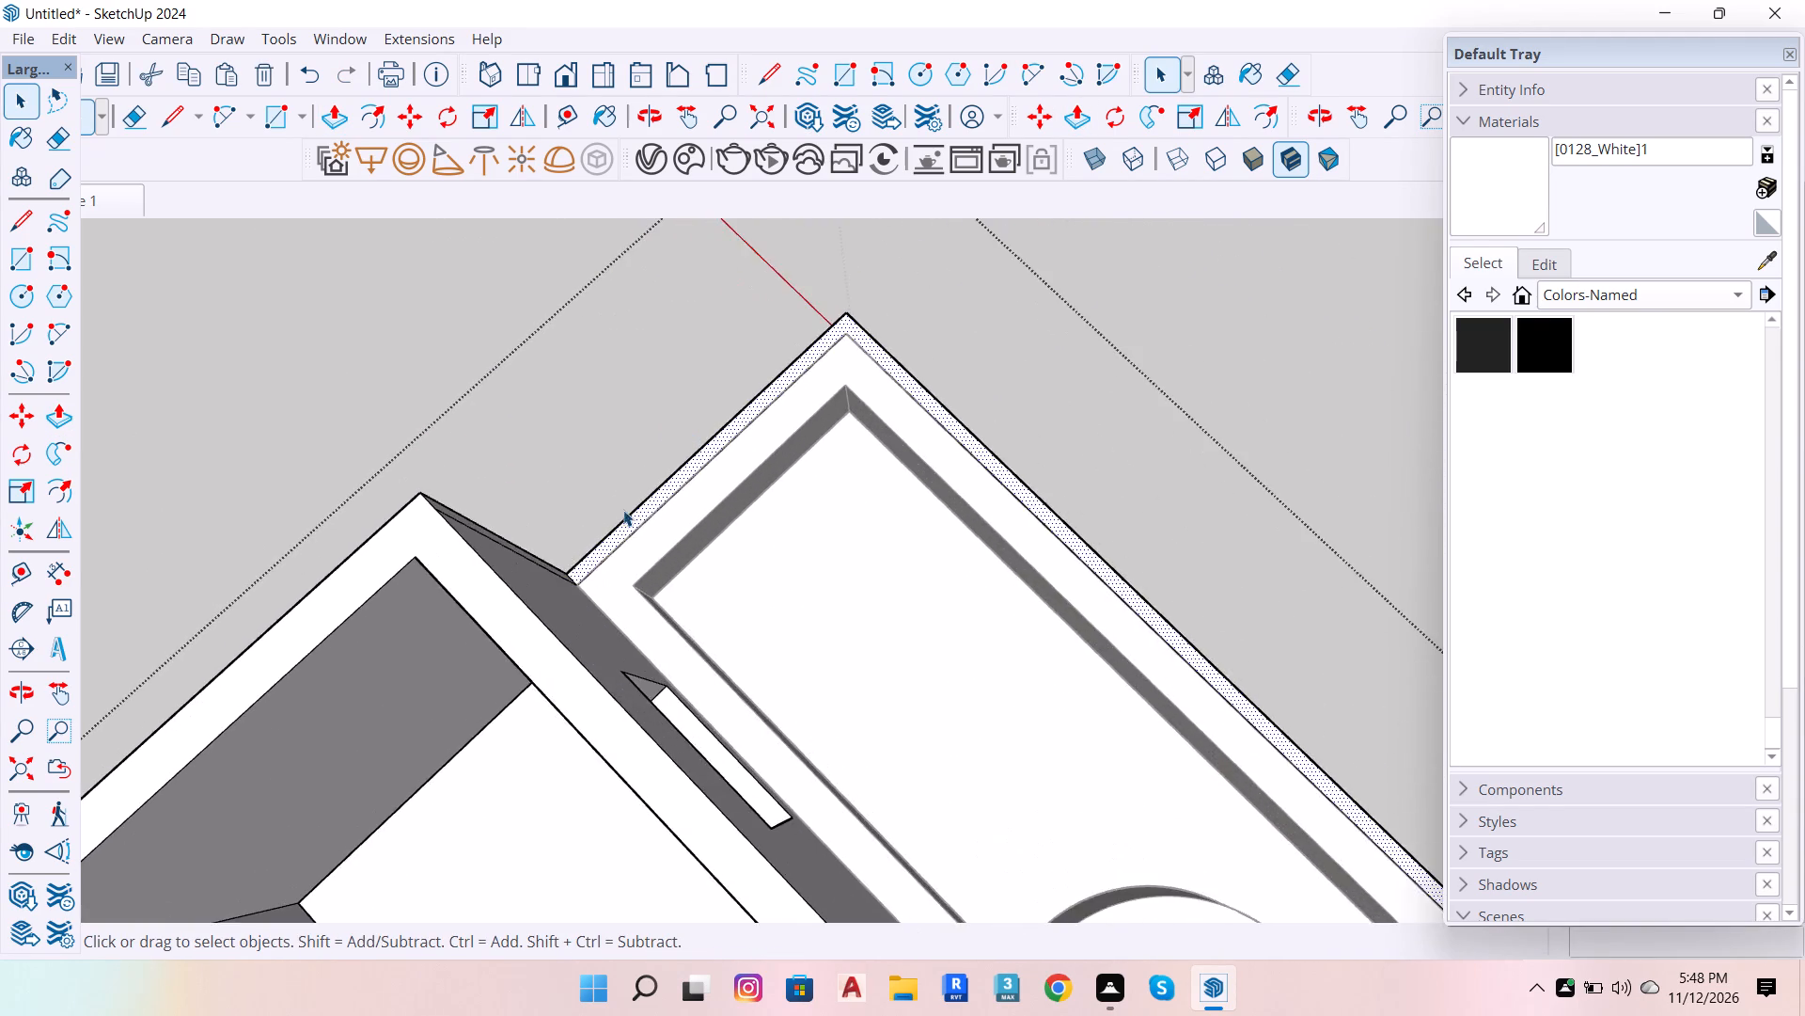
pyautogui.scroll(6, 620, 511)
pyautogui.scroll(5, 467, 611)
pyautogui.click(507, 585)
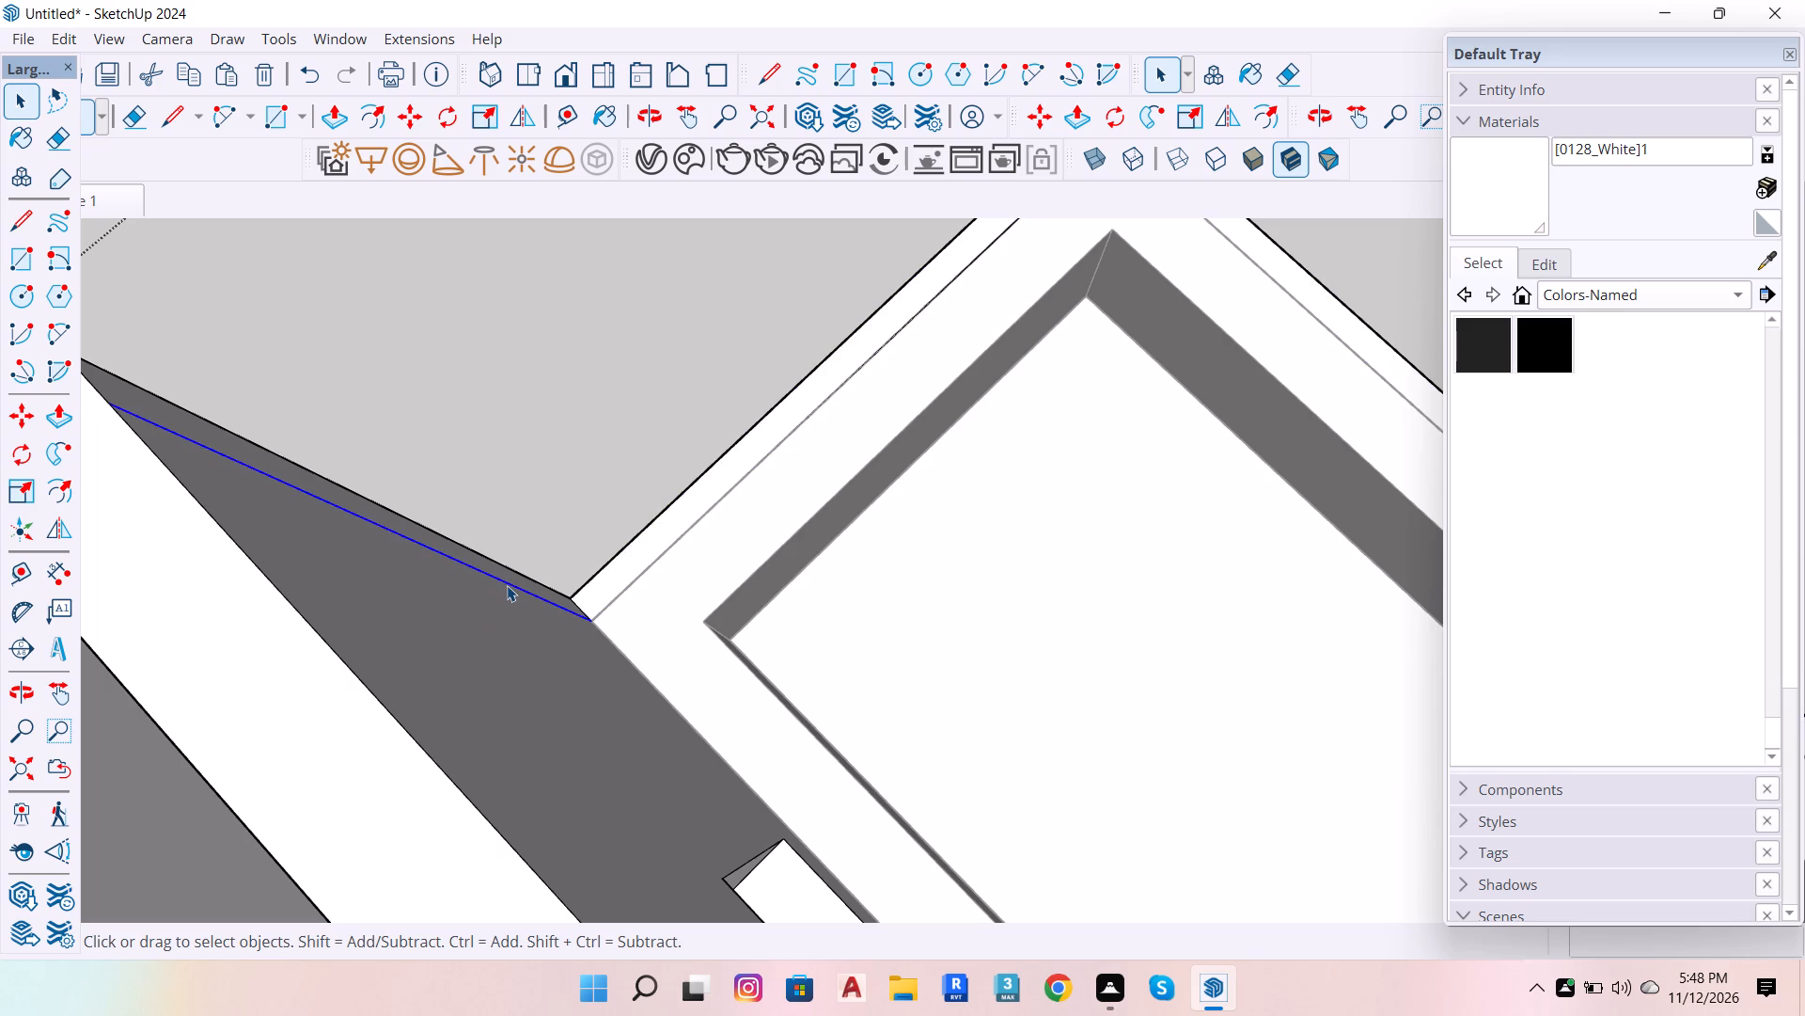
pyautogui.press('e')
pyautogui.moveTo(509, 585); pyautogui.dragTo(516, 595)
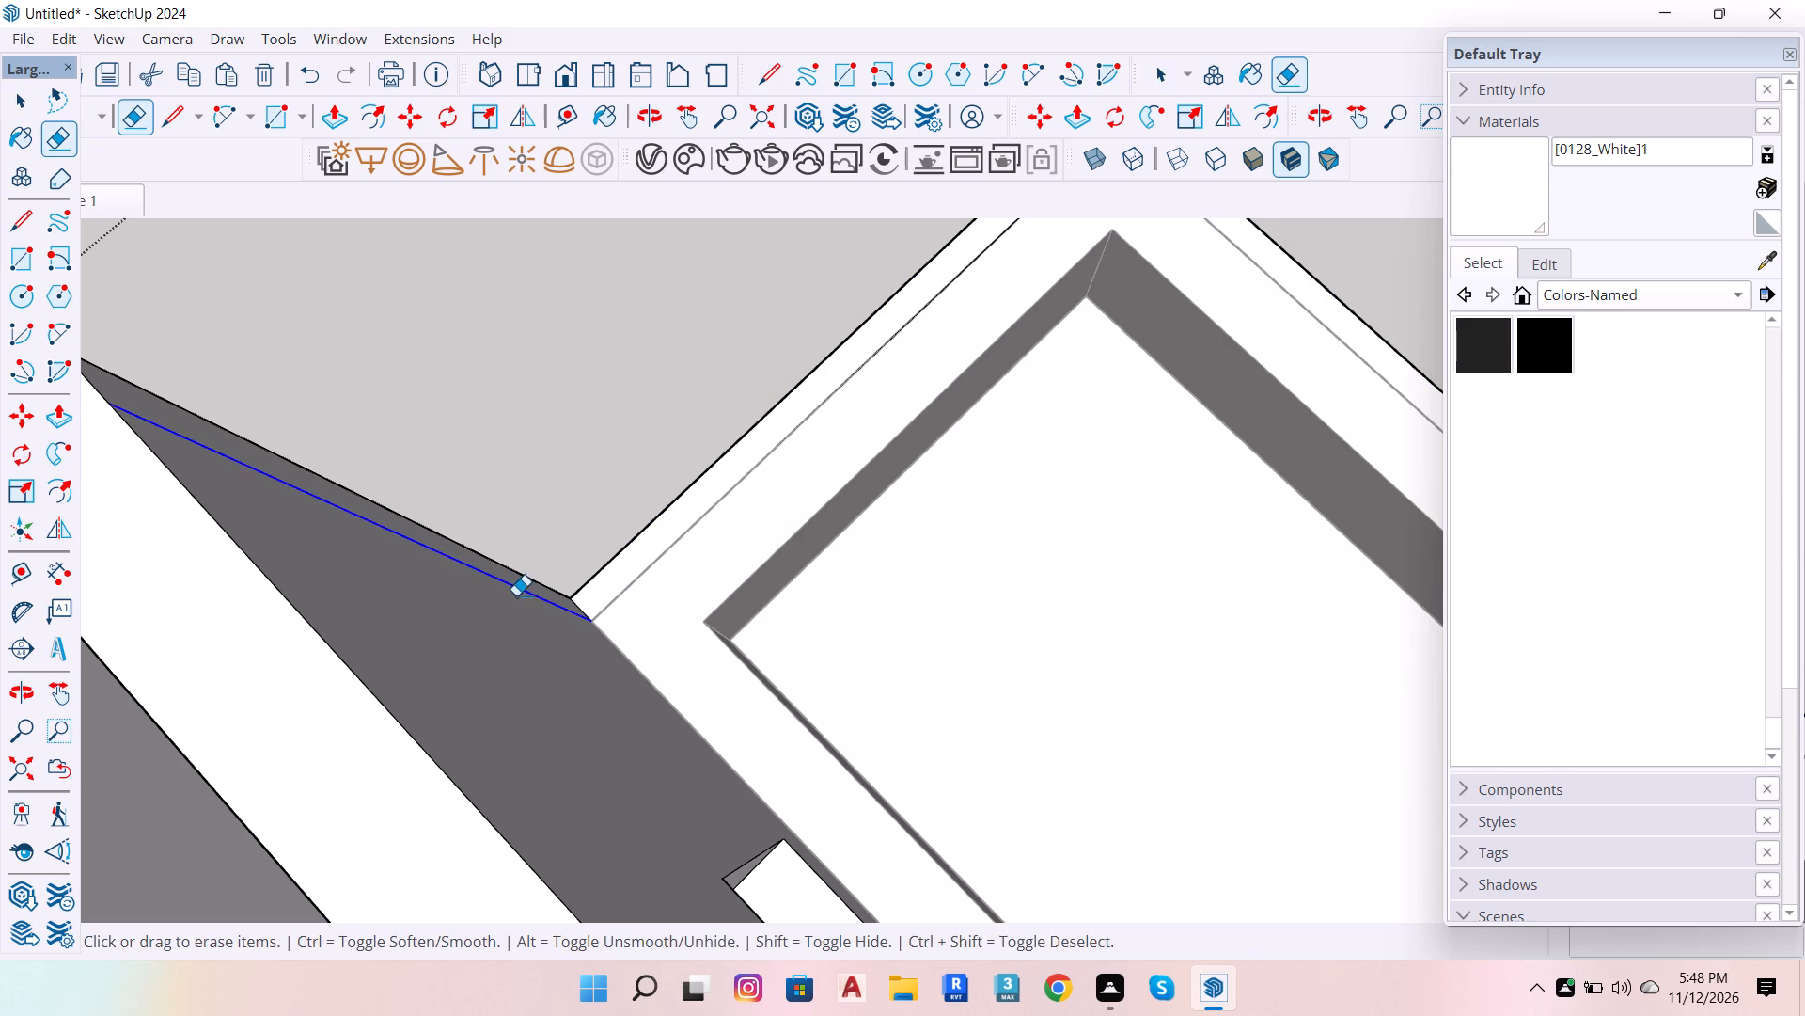
pyautogui.moveTo(516, 595); pyautogui.dragTo(517, 596)
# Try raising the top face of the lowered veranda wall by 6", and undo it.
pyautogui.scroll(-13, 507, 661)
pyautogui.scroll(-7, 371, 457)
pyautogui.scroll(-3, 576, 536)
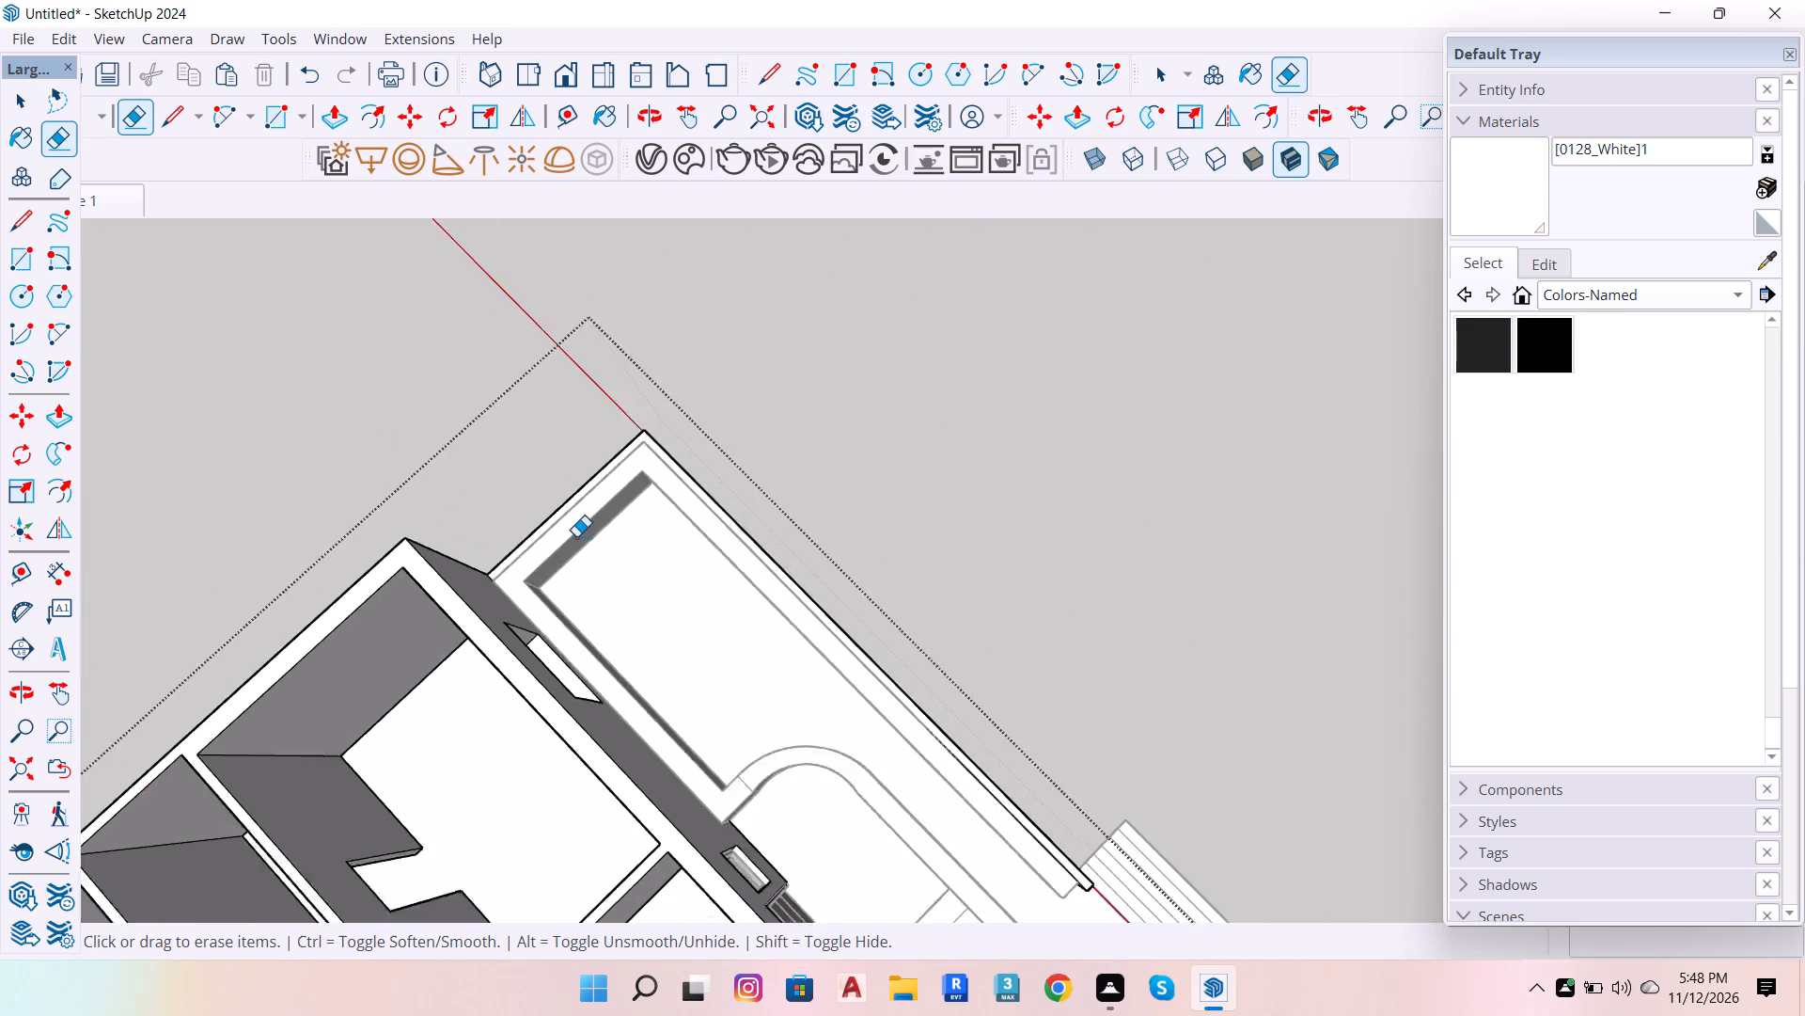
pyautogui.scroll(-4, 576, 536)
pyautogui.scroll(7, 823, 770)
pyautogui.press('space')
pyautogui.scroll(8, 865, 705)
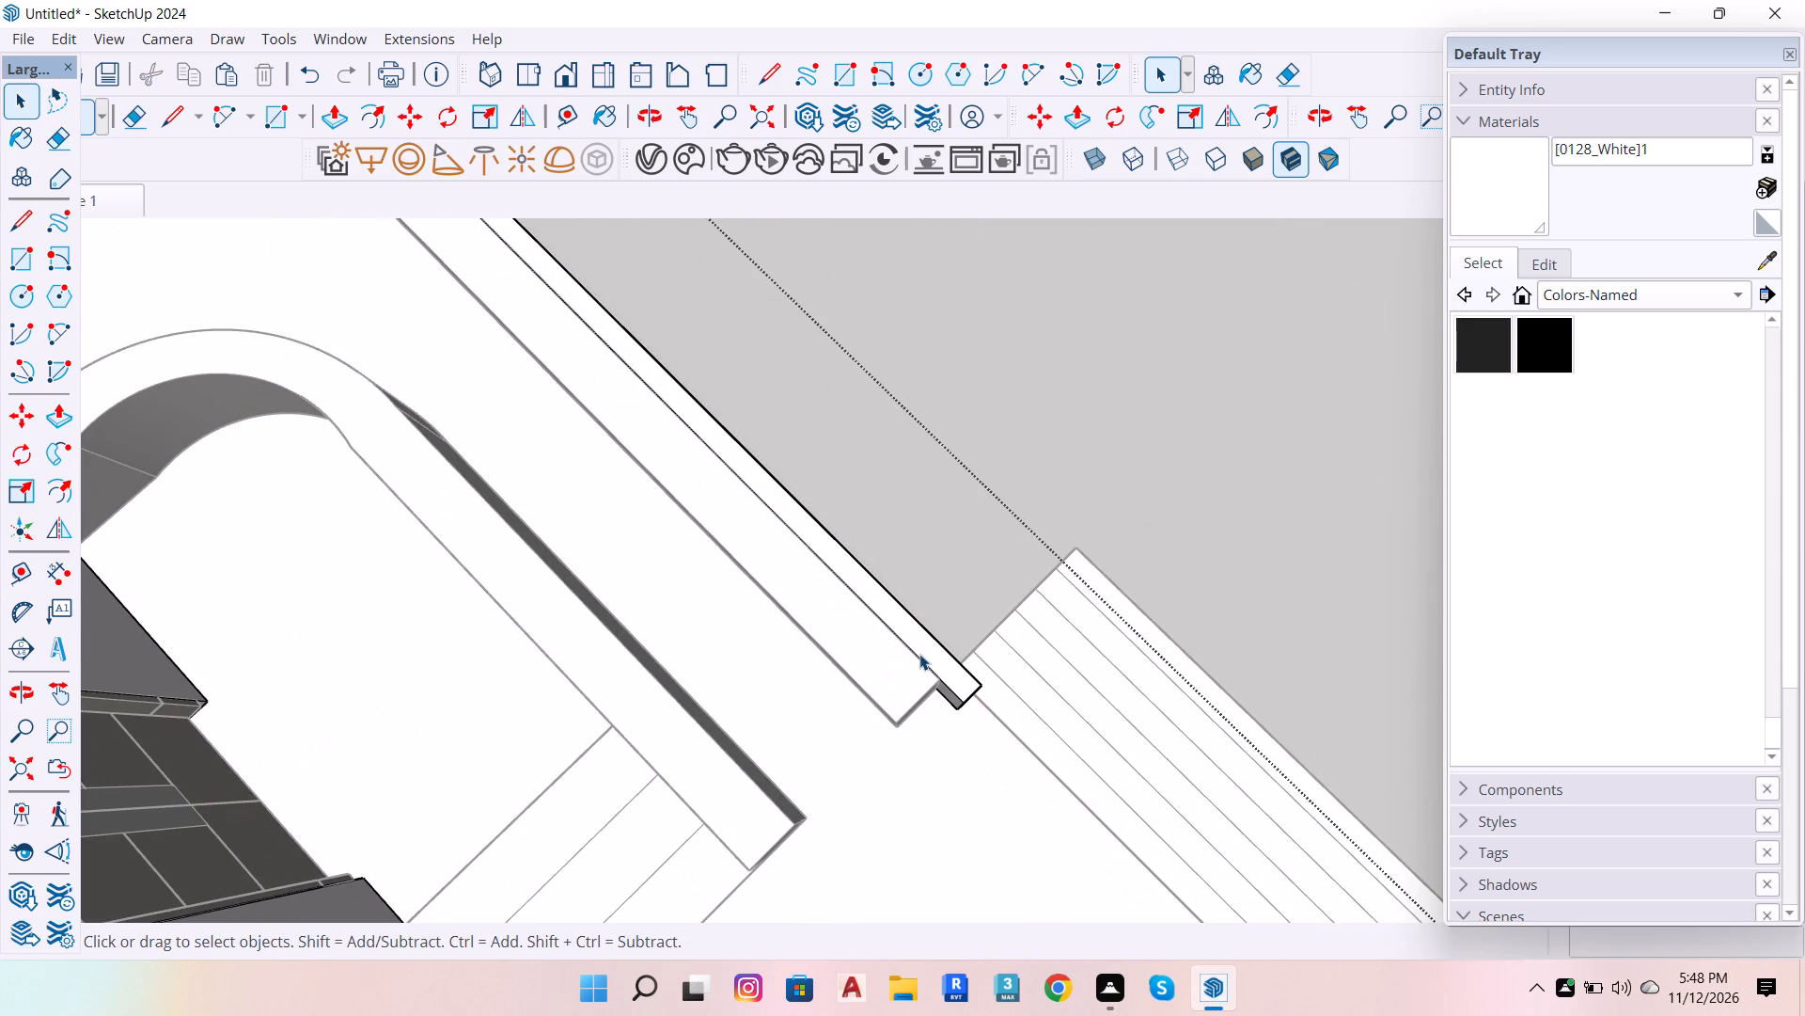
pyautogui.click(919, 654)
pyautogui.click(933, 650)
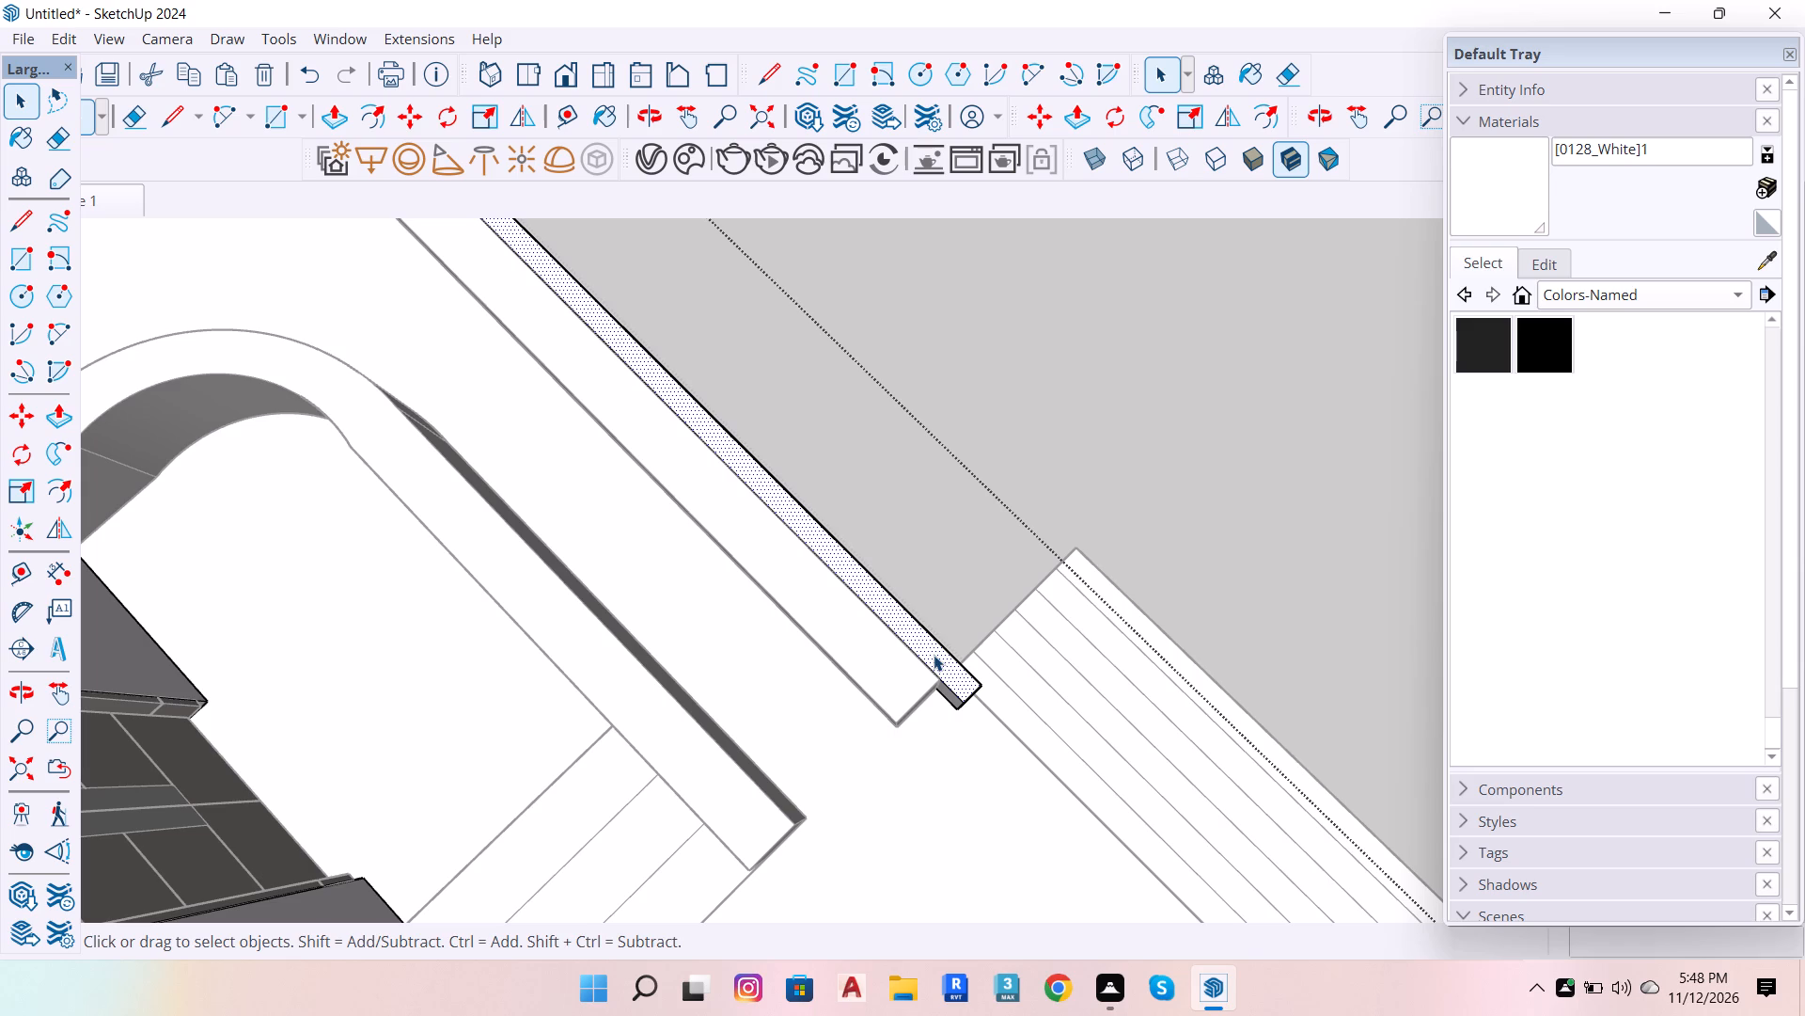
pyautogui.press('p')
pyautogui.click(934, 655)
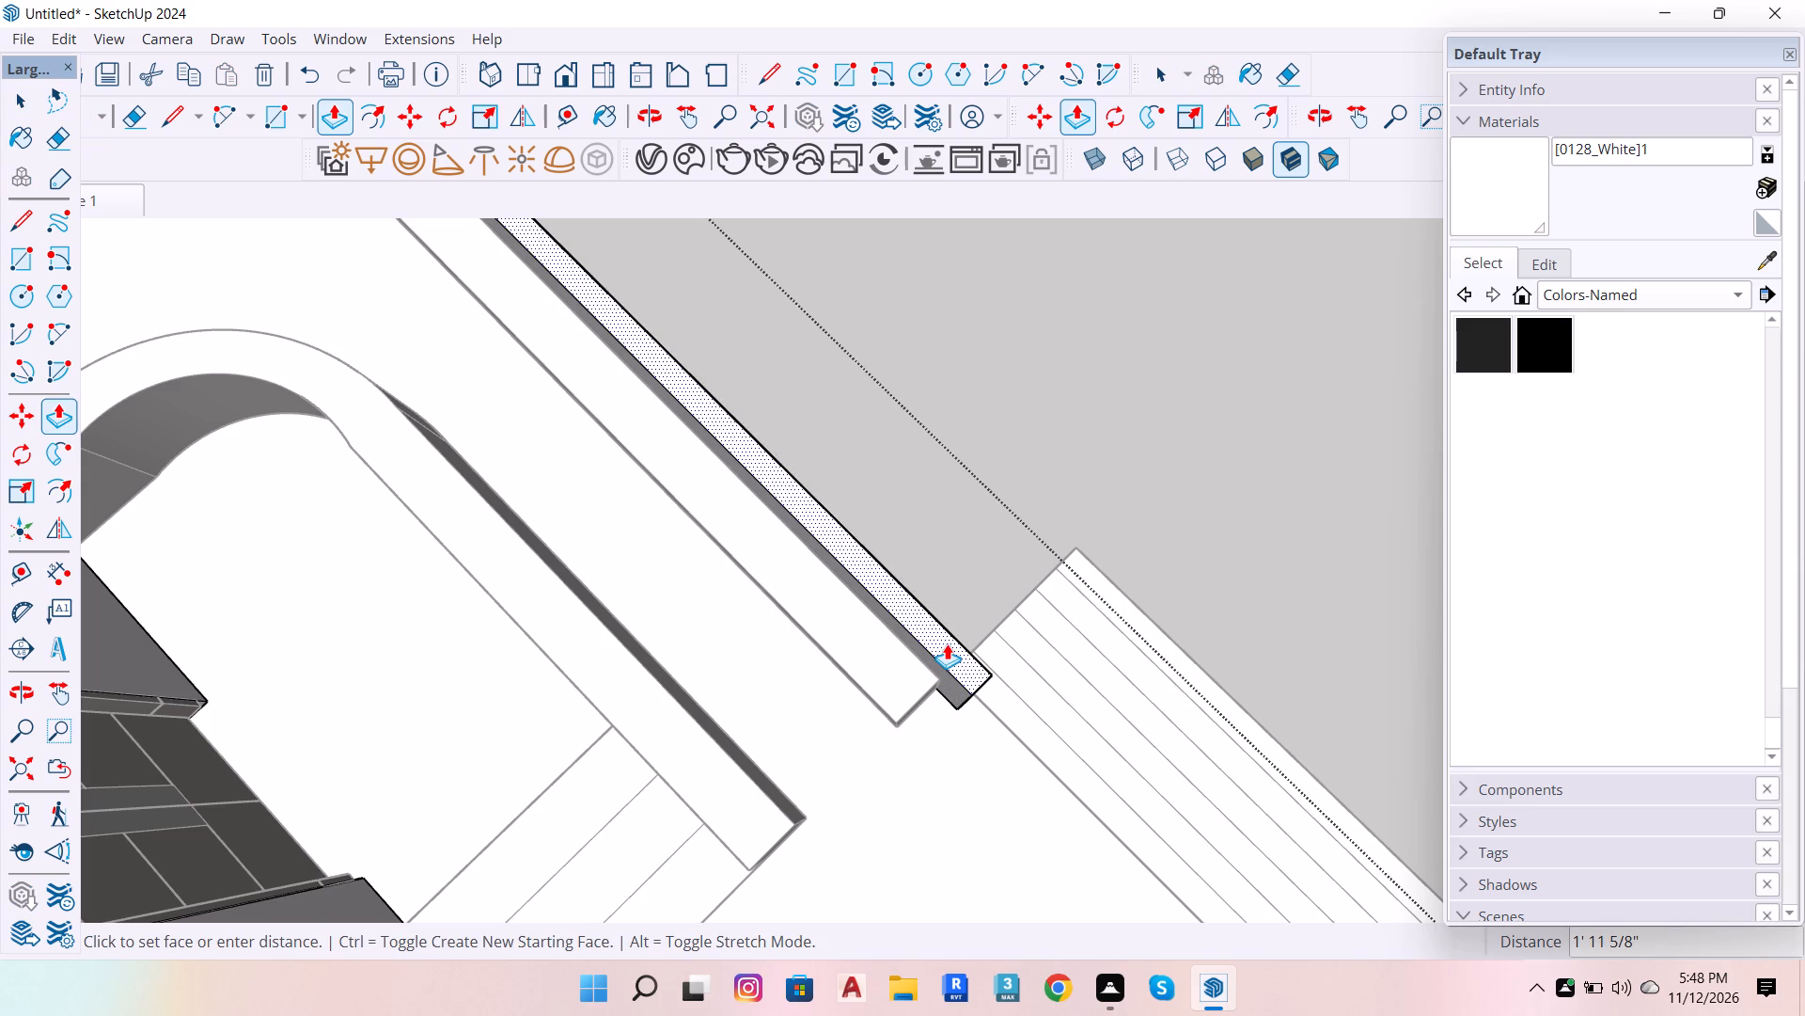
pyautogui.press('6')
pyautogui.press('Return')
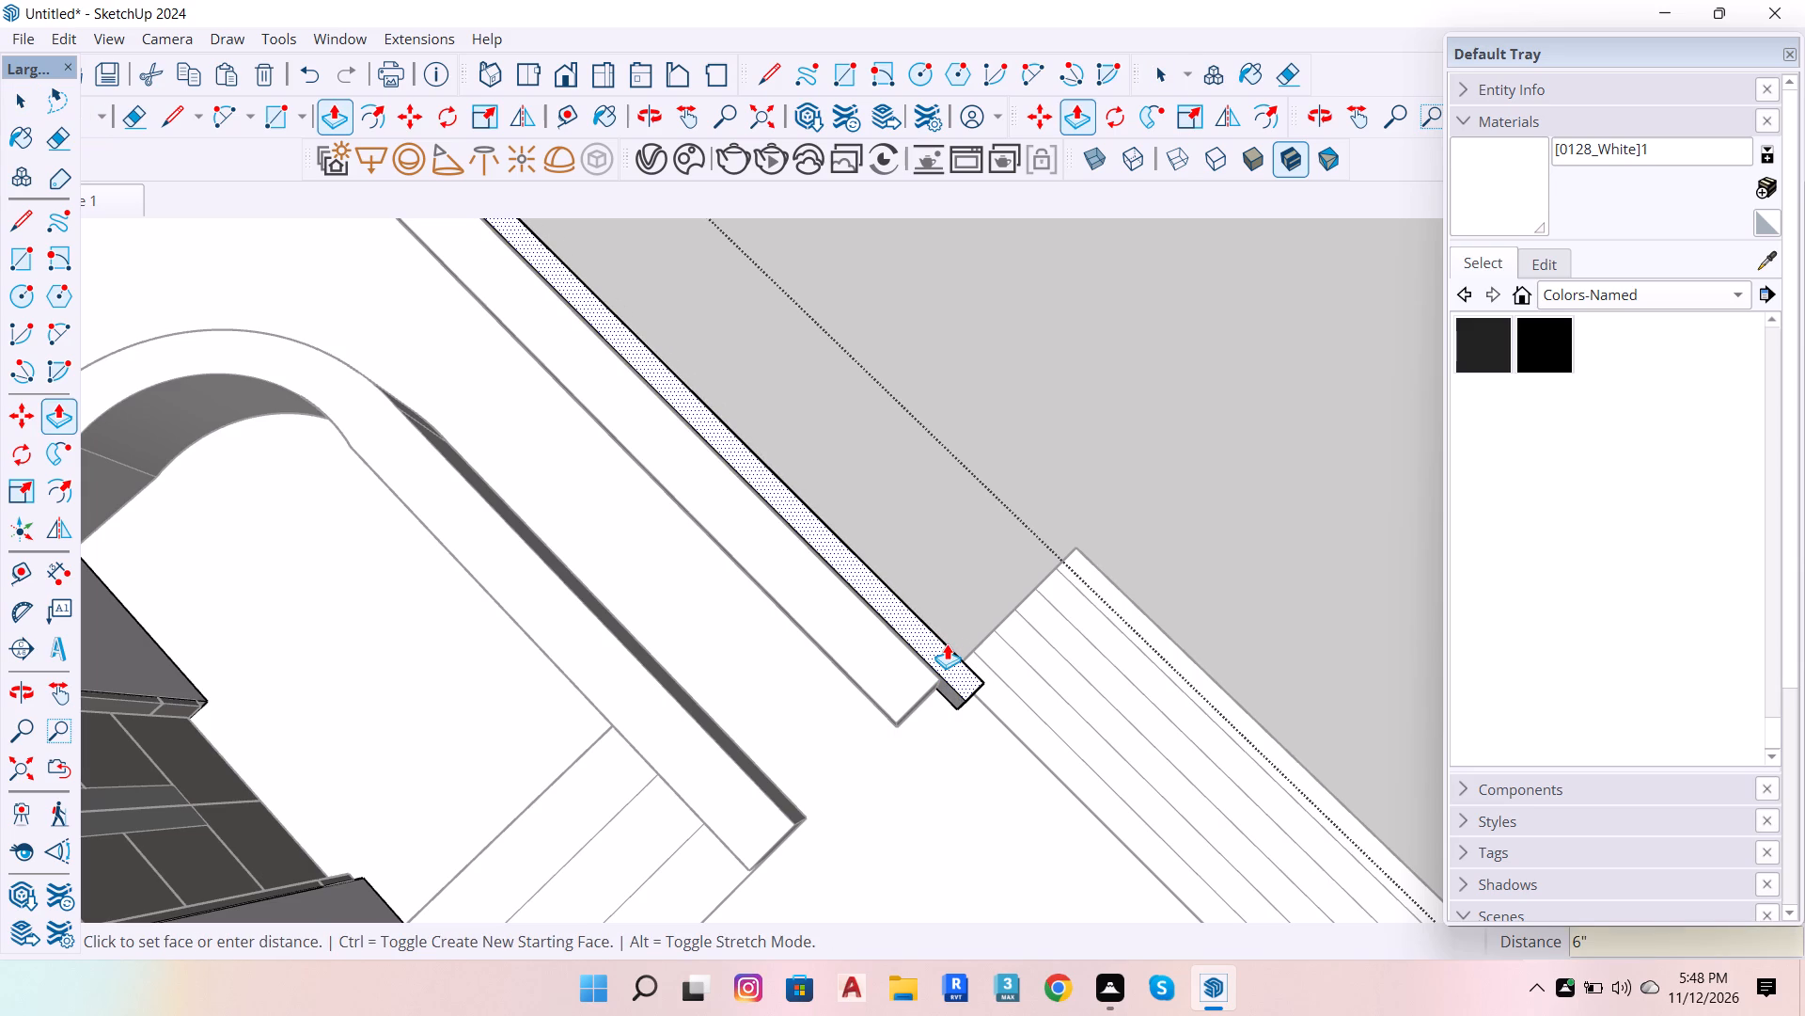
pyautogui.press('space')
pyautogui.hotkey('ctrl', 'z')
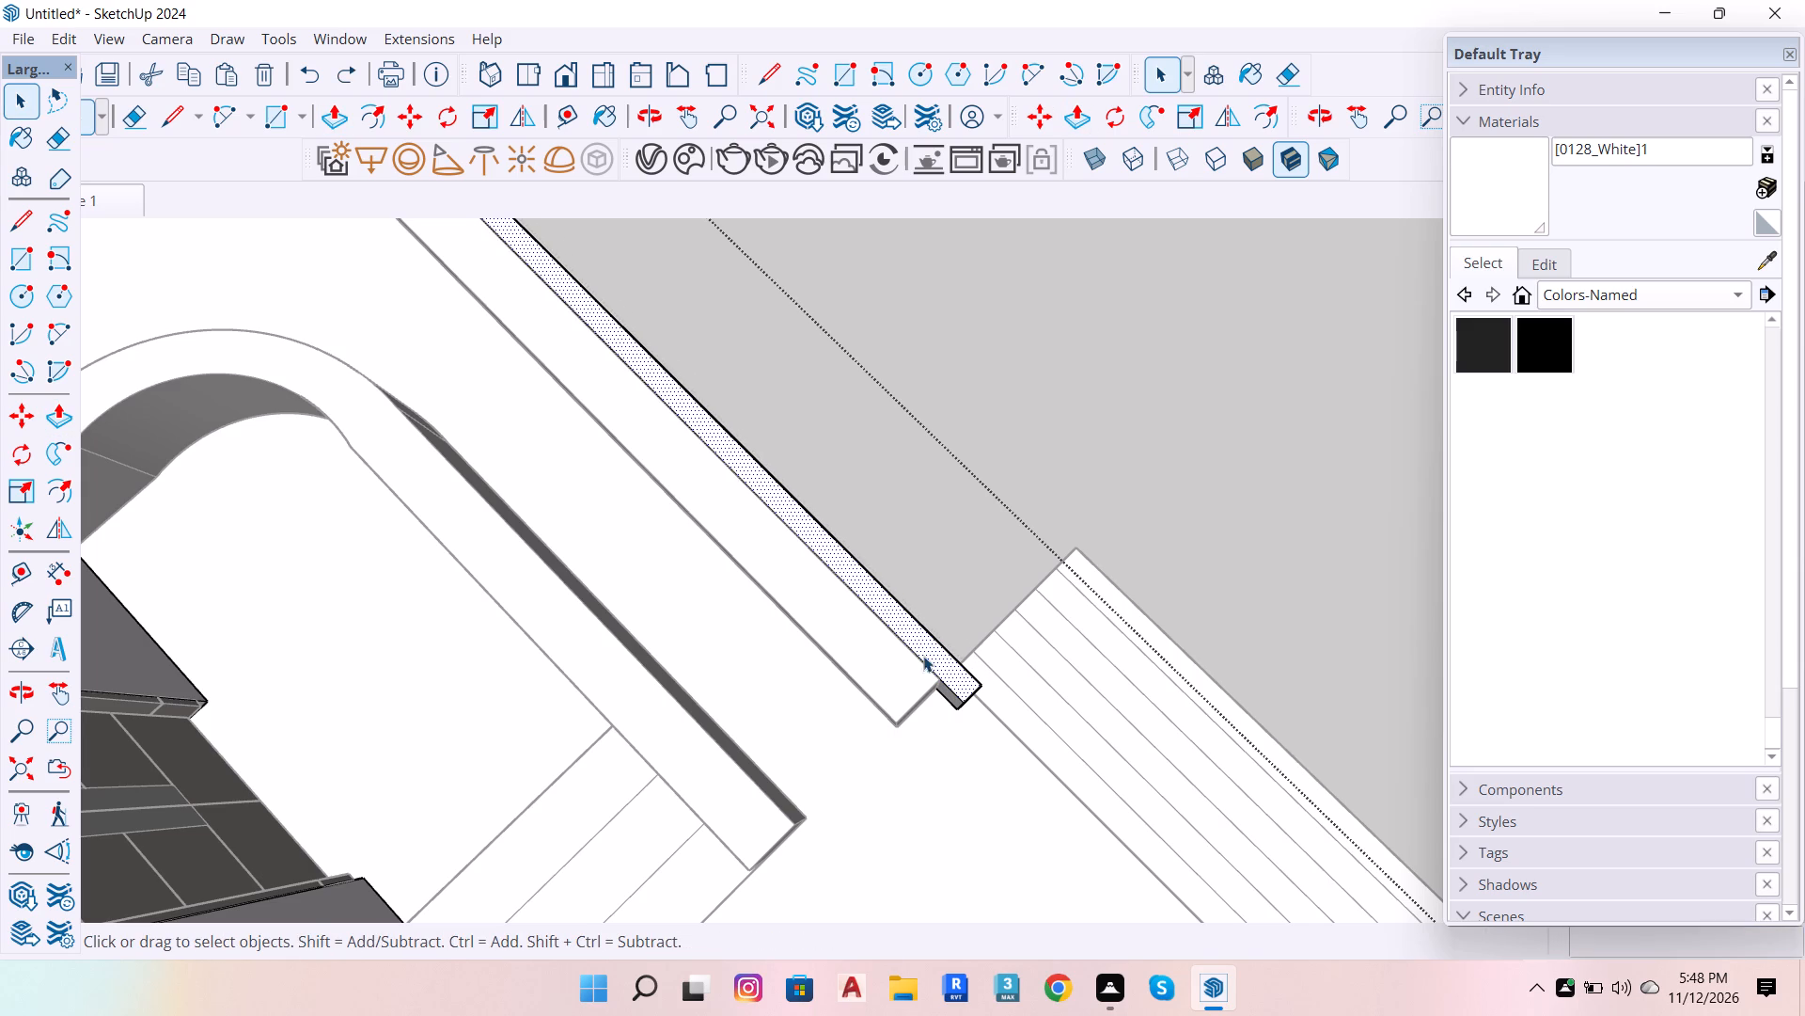
# Raise the top face of the lowered veranda wall by 1'.
pyautogui.scroll(6, 916, 675)
pyautogui.press('p')
pyautogui.click(950, 658)
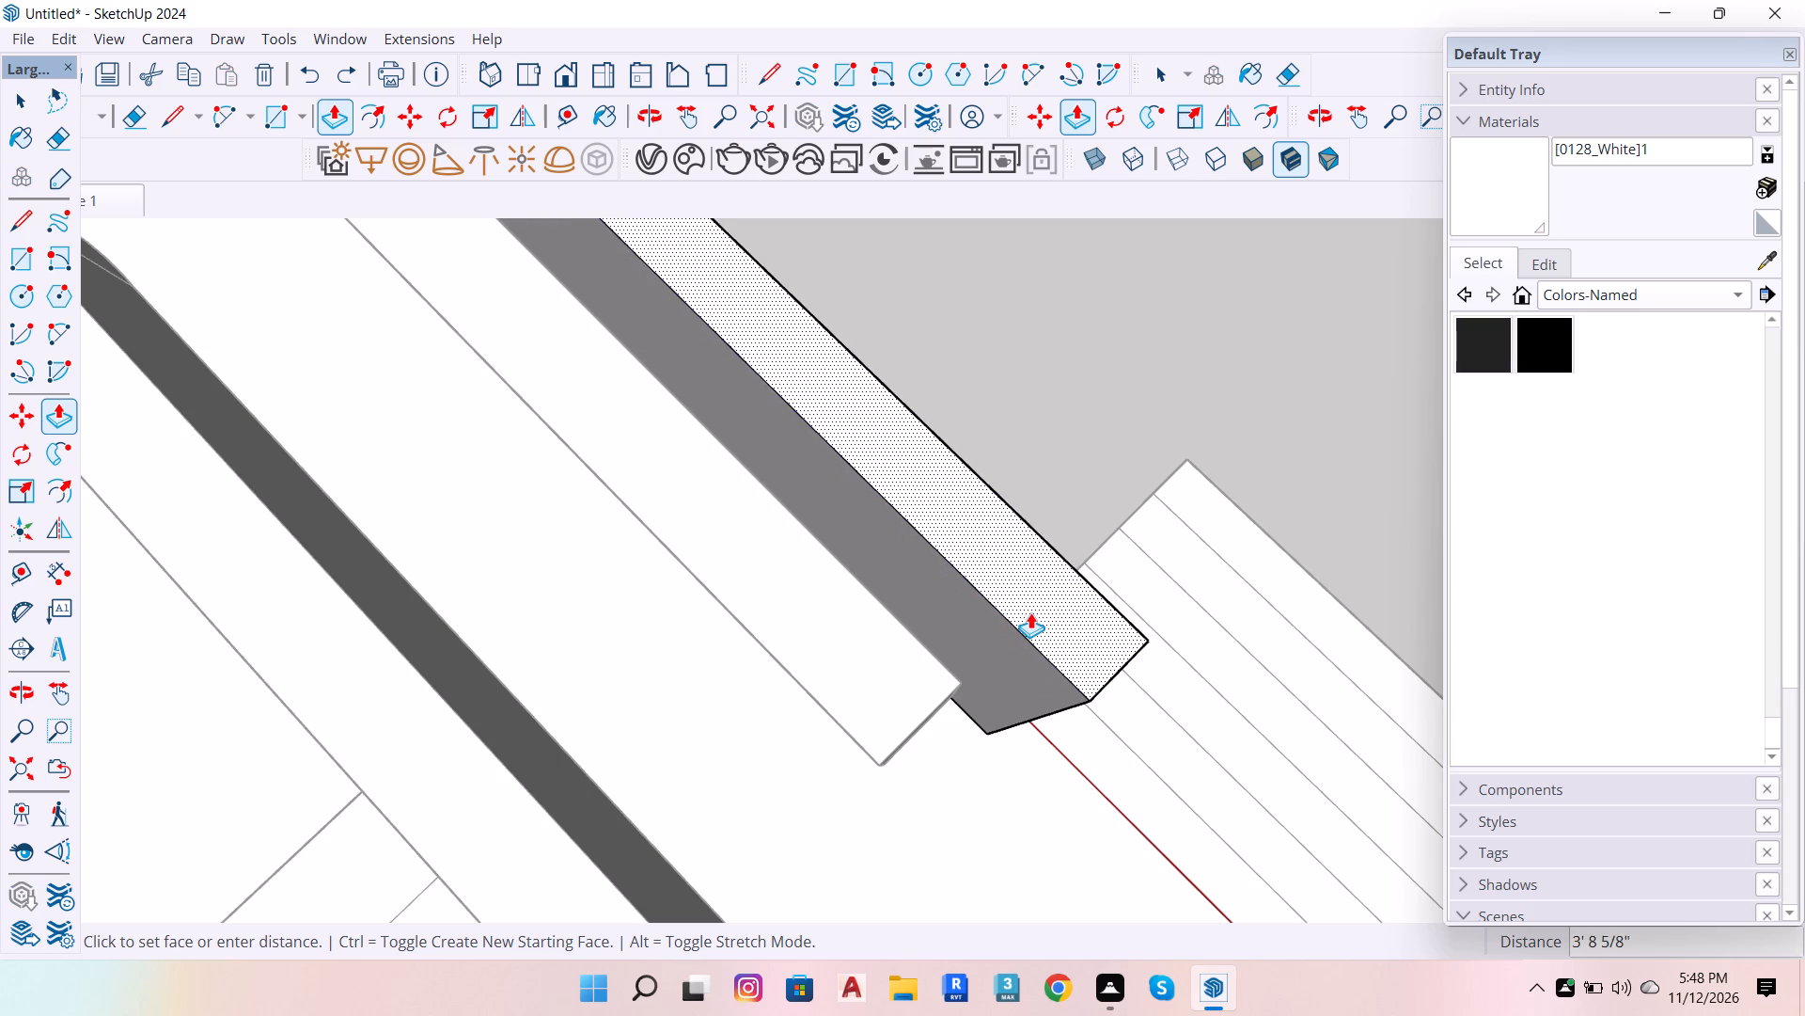
pyautogui.write("1'")
pyautogui.press('Return')
pyautogui.press('space')
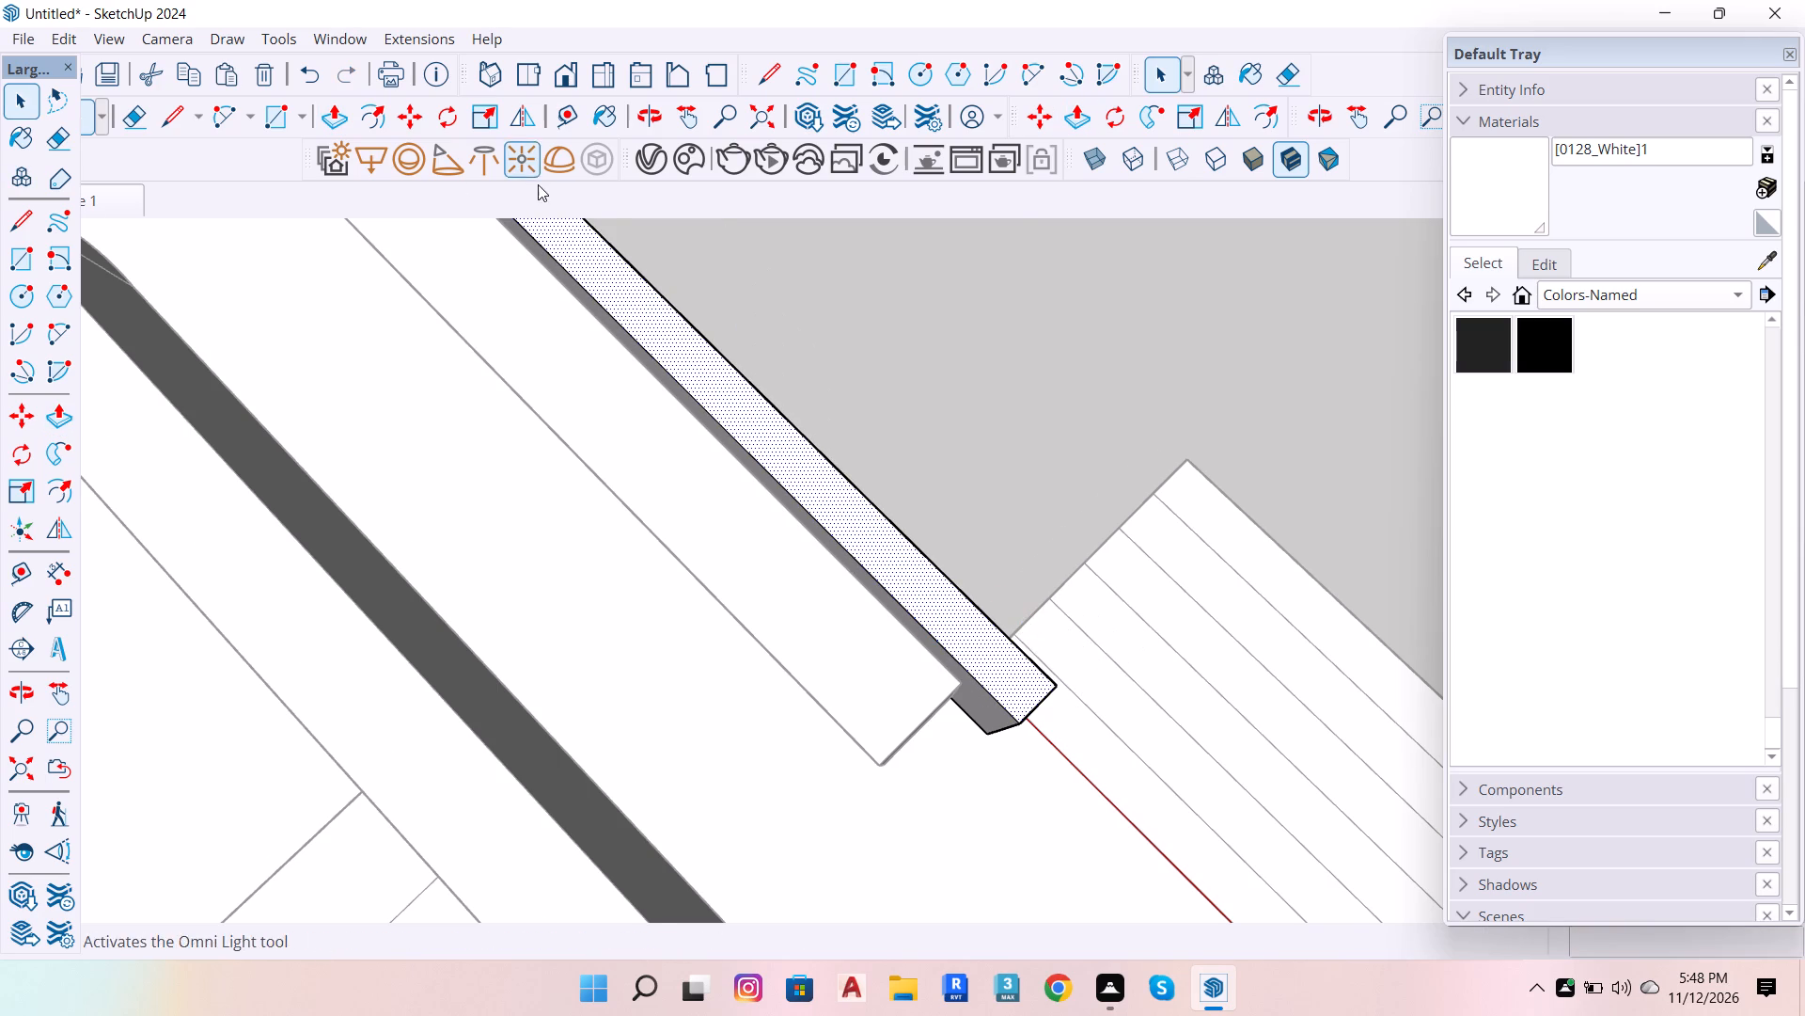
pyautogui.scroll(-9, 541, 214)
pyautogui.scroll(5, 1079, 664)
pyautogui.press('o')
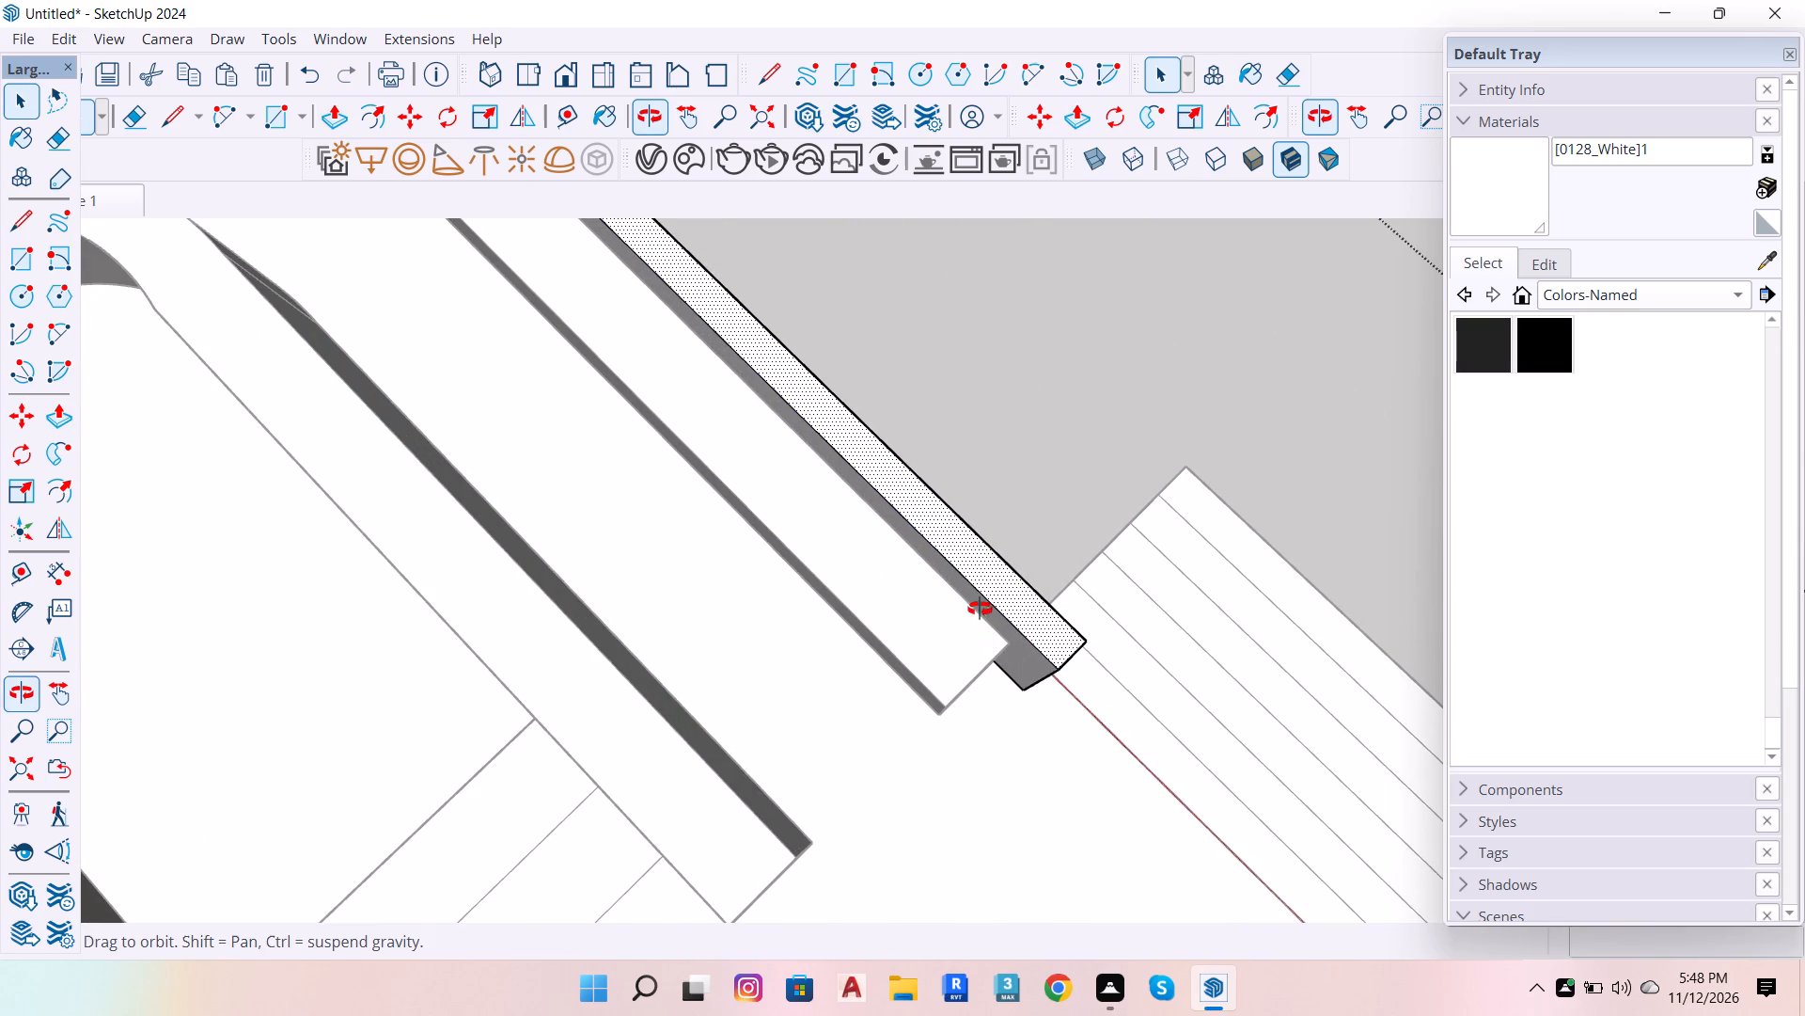
# Leave editing of the L-shaped veranda wall and clear the selection.
pyautogui.moveTo(983, 603); pyautogui.dragTo(1070, 548)
pyautogui.scroll(-6, 1006, 535)
pyautogui.press('space')
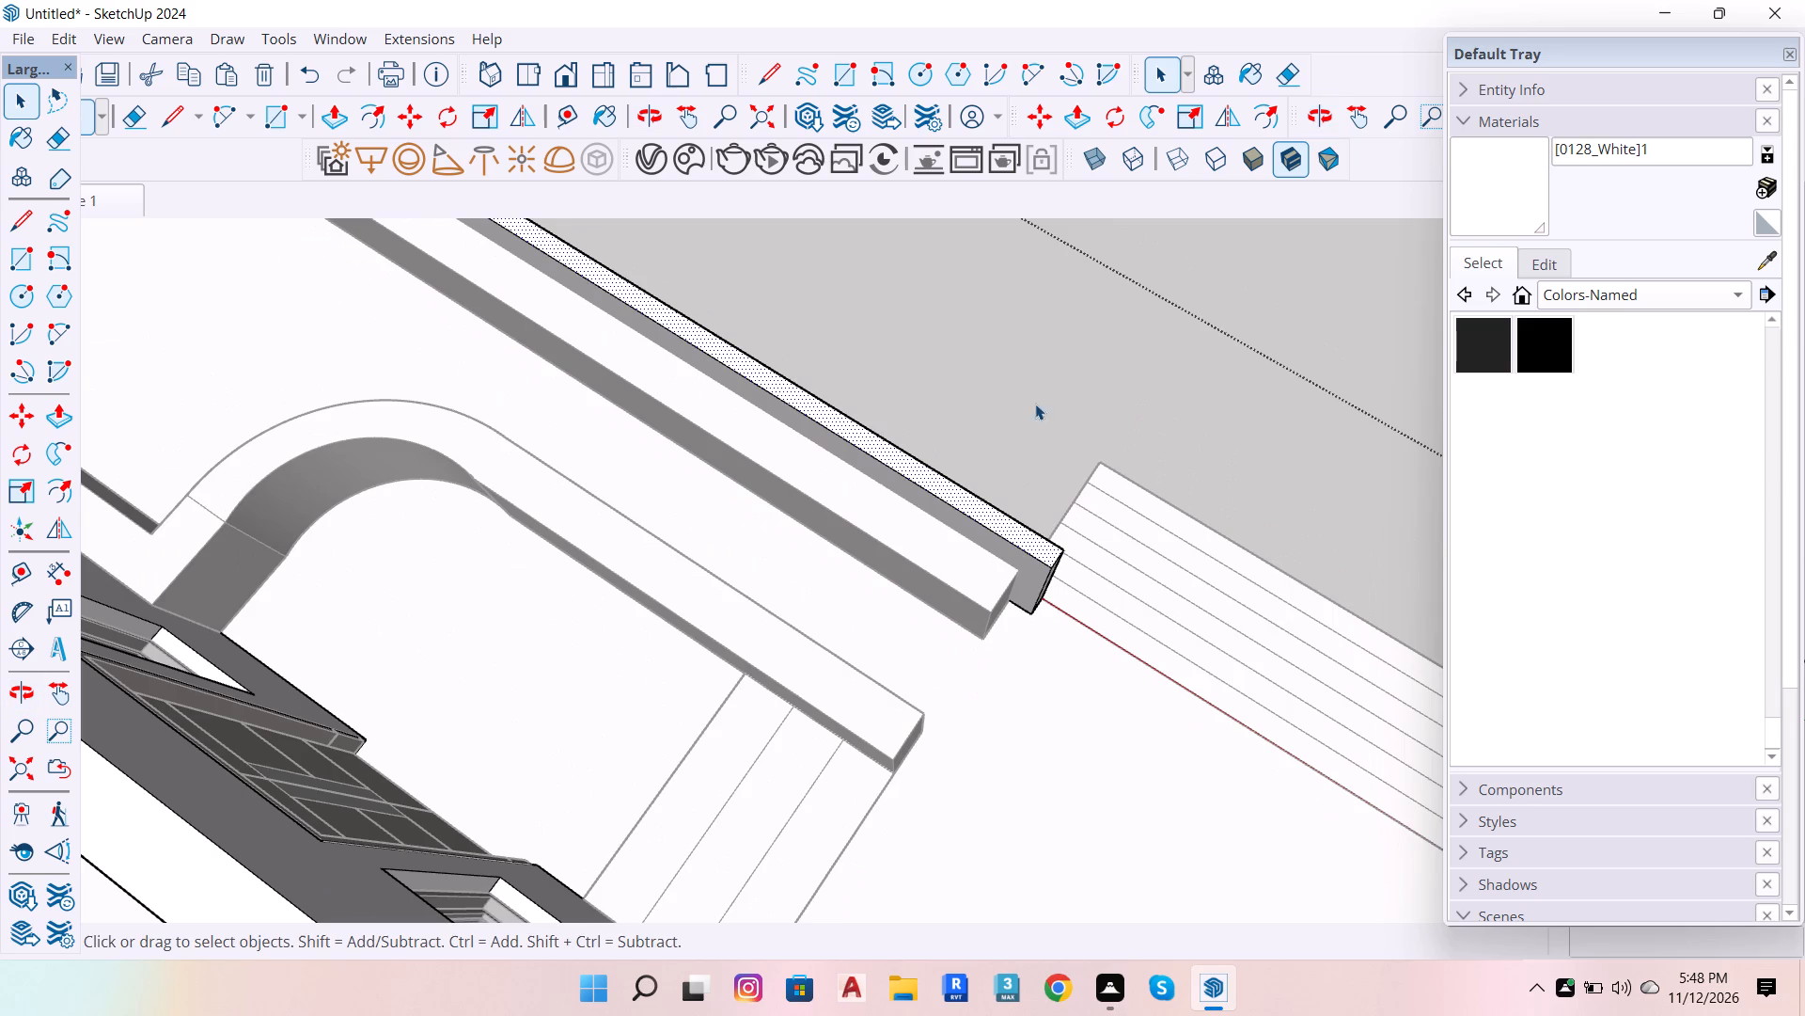
pyautogui.doubleClick(1043, 372)
# Examine the low veranda wall, the entrance steps and the front of the house from several angles.
pyautogui.scroll(-7, 969, 510)
pyautogui.scroll(-6, 661, 570)
pyautogui.scroll(5, 707, 512)
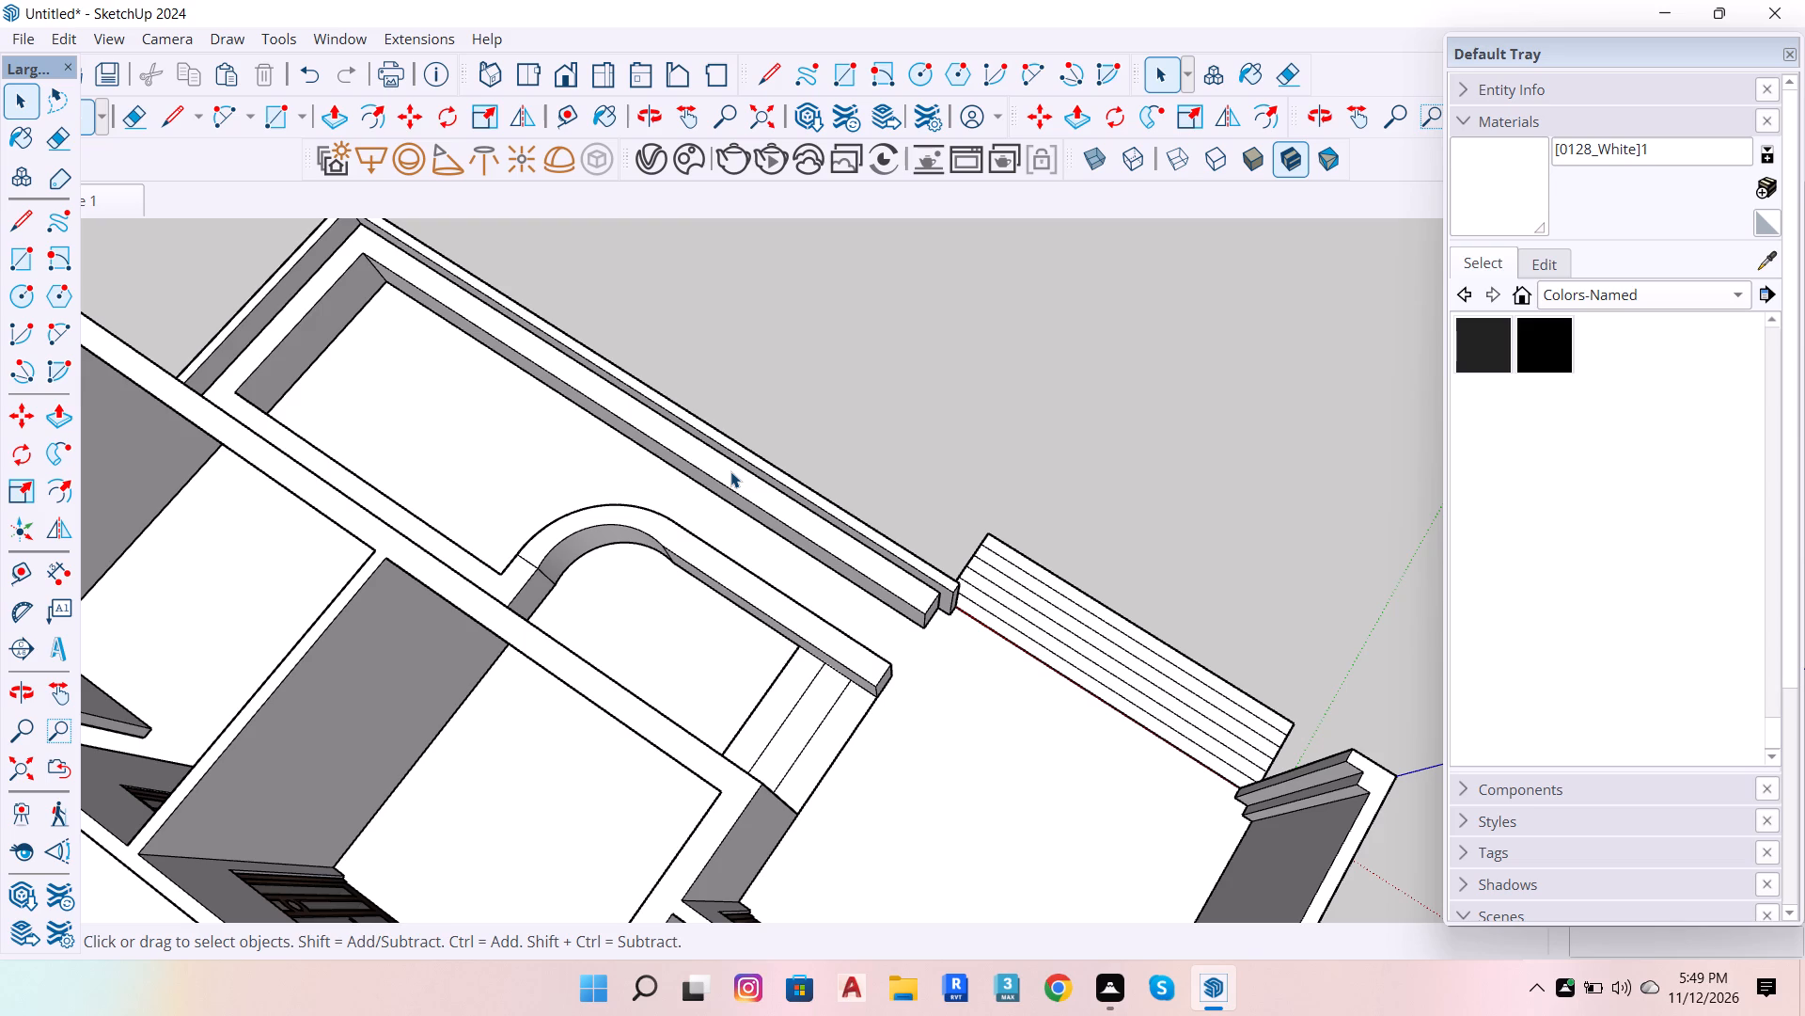
pyautogui.scroll(-5, 744, 1015)
pyautogui.scroll(-6, 819, 735)
pyautogui.scroll(3, 1308, 917)
pyautogui.scroll(6, 1075, 699)
pyautogui.scroll(2, 920, 647)
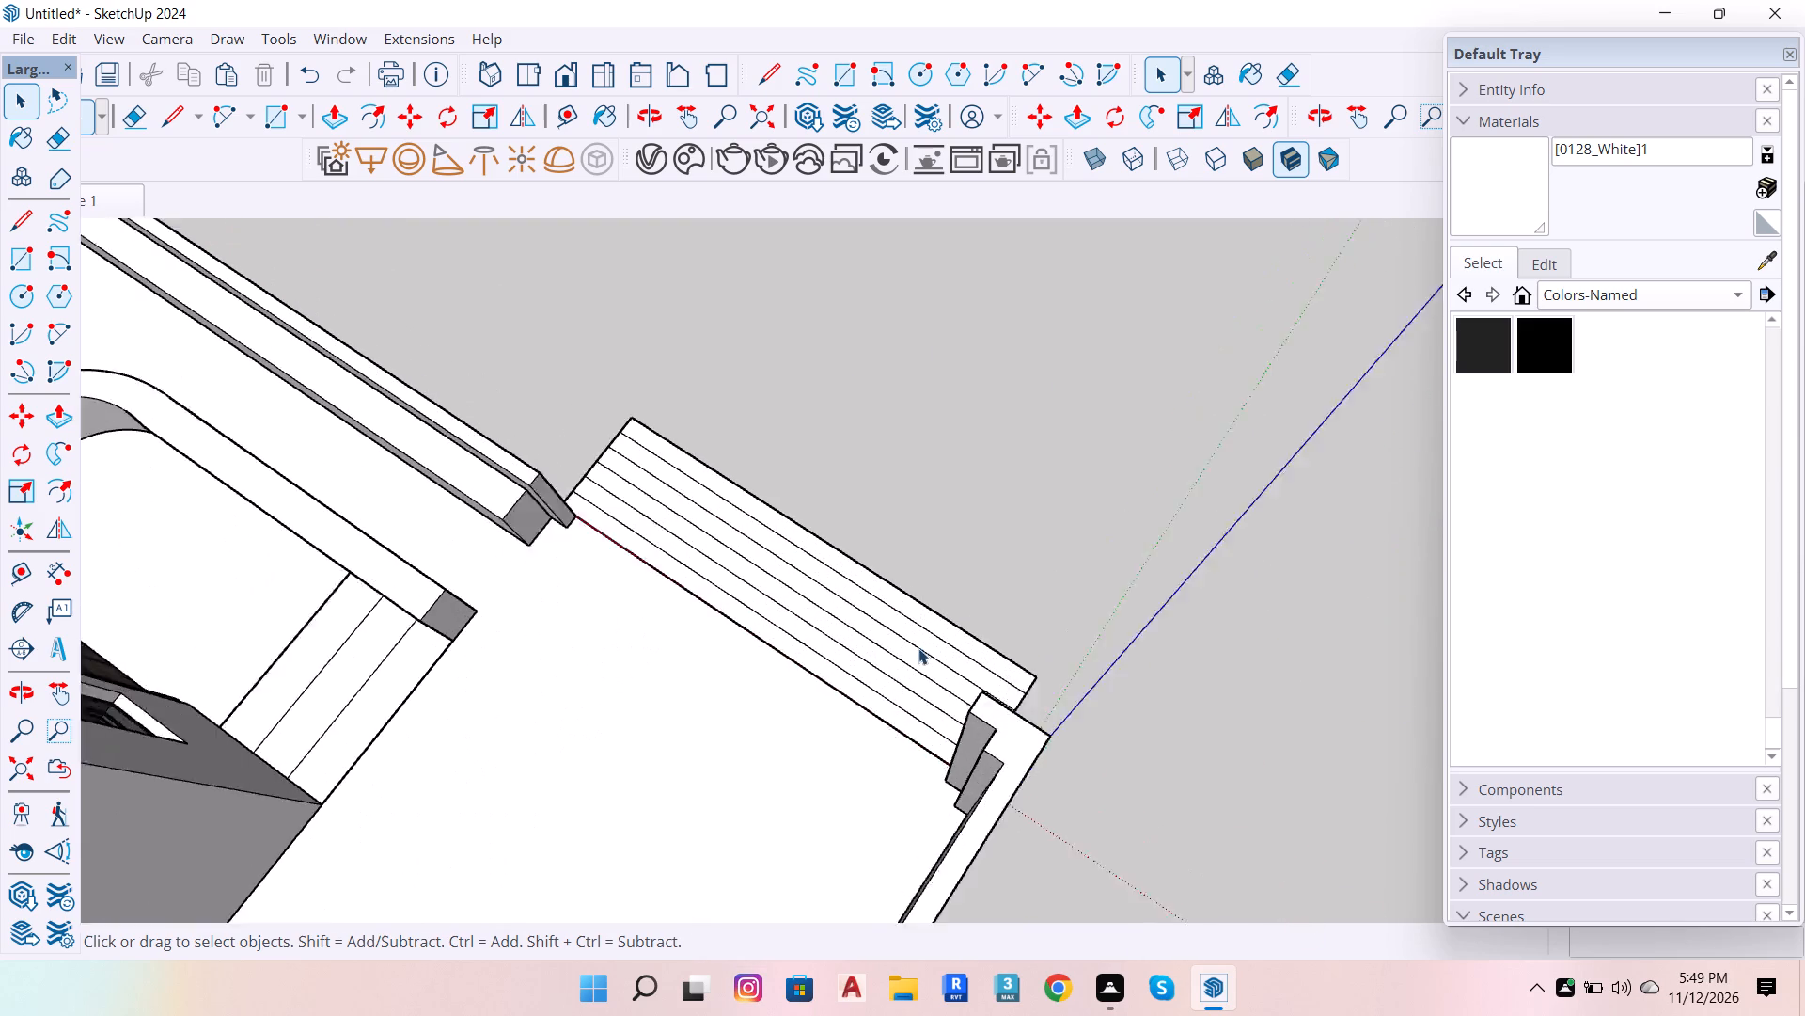
pyautogui.scroll(3, 918, 648)
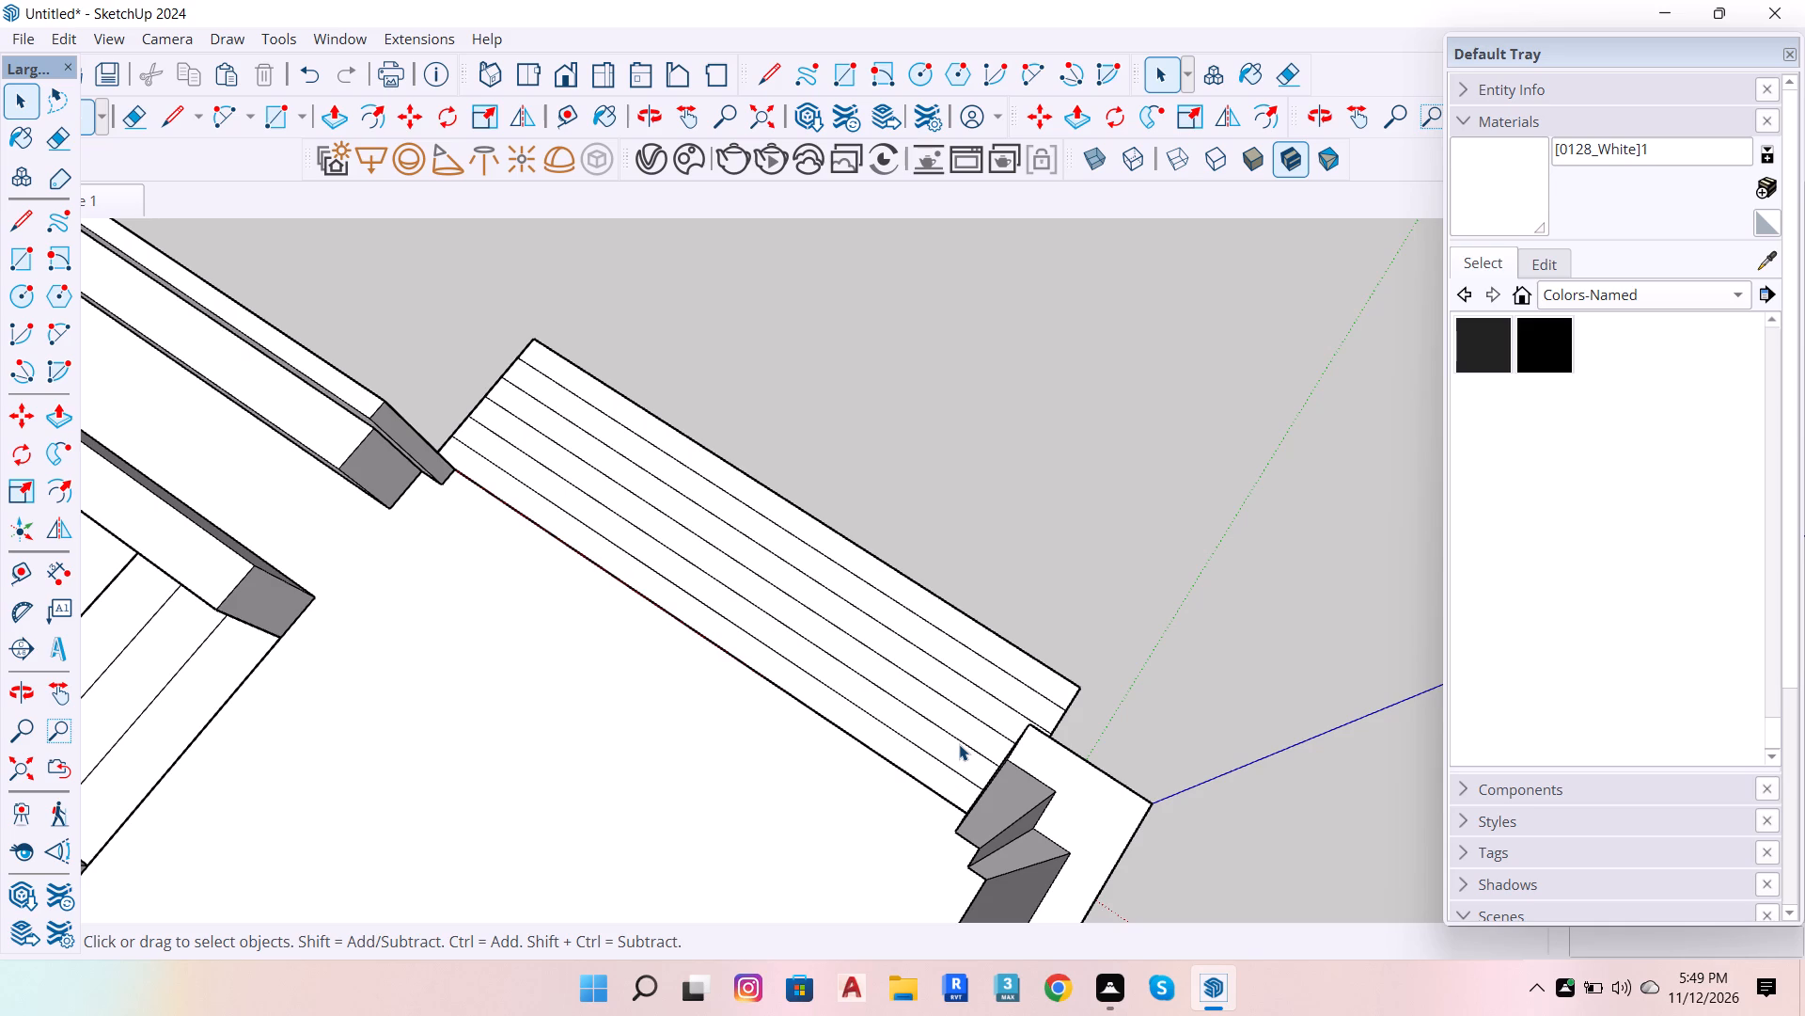
pyautogui.press('o')
pyautogui.moveTo(340, 568); pyautogui.dragTo(361, 537)
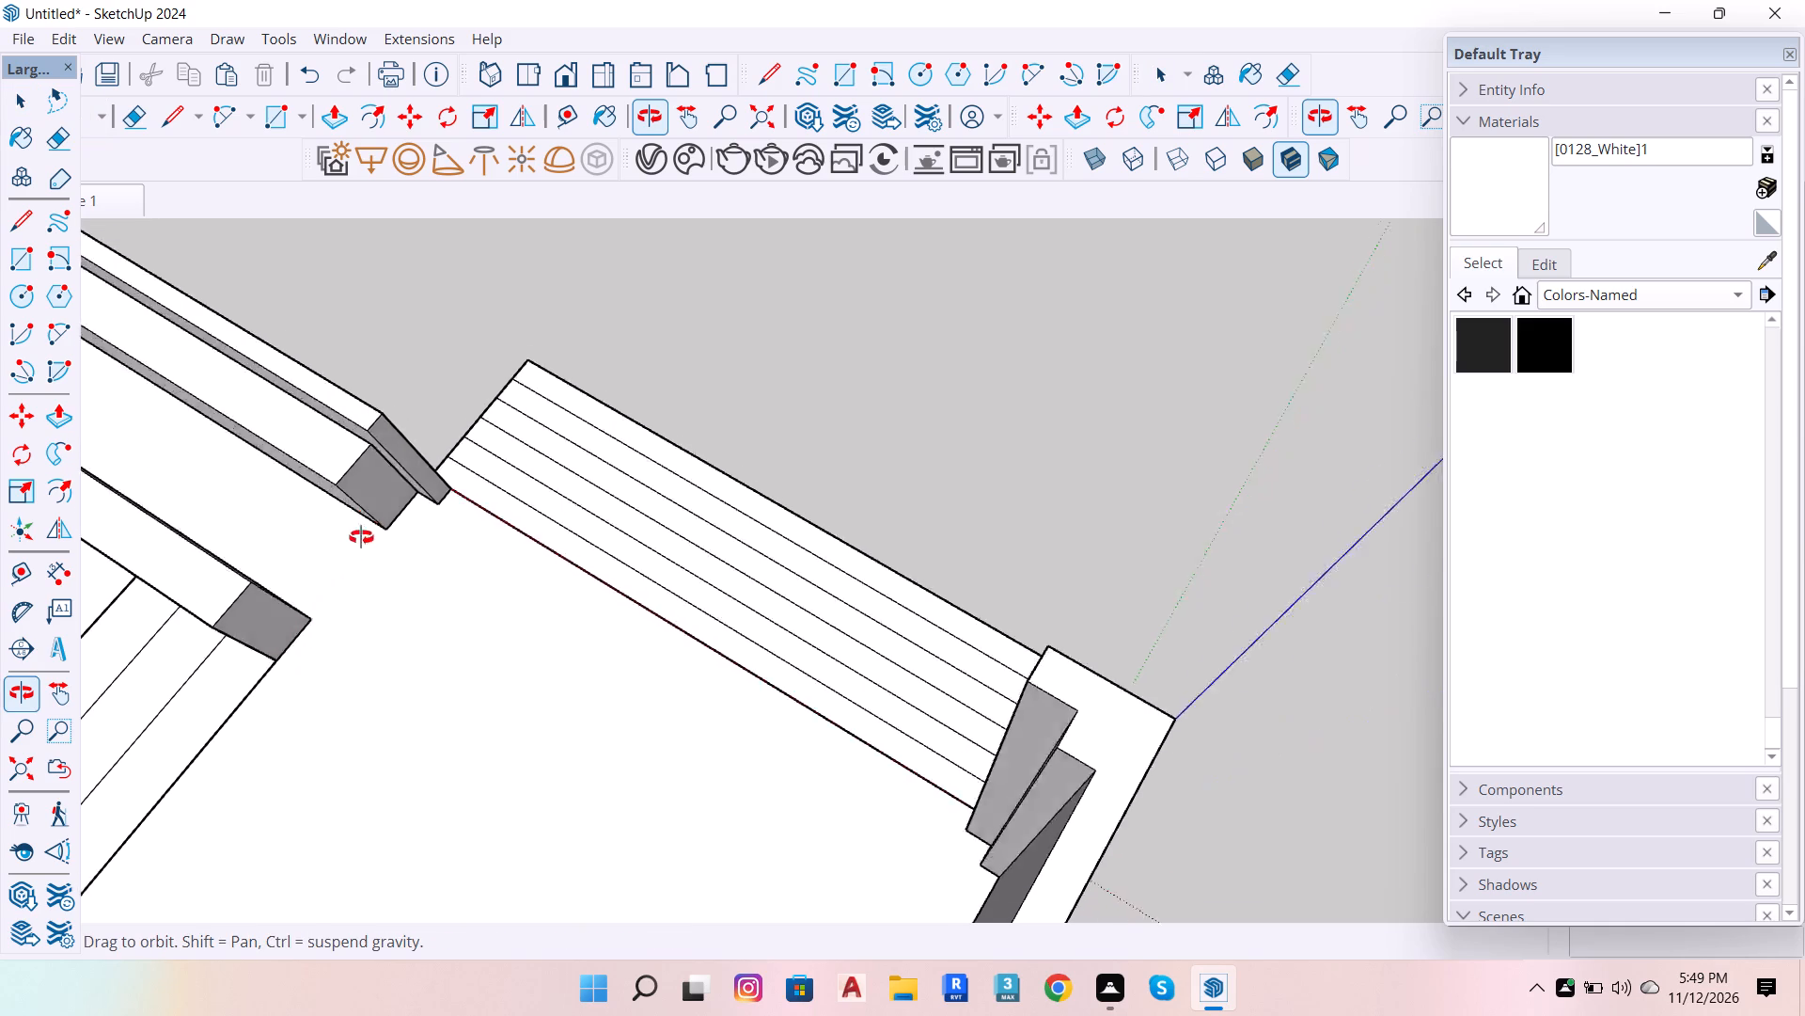
pyautogui.moveTo(361, 537); pyautogui.dragTo(490, 323)
pyautogui.scroll(-8, 636, 477)
pyautogui.scroll(-7, 530, 489)
pyautogui.moveTo(372, 524); pyautogui.dragTo(762, 618)
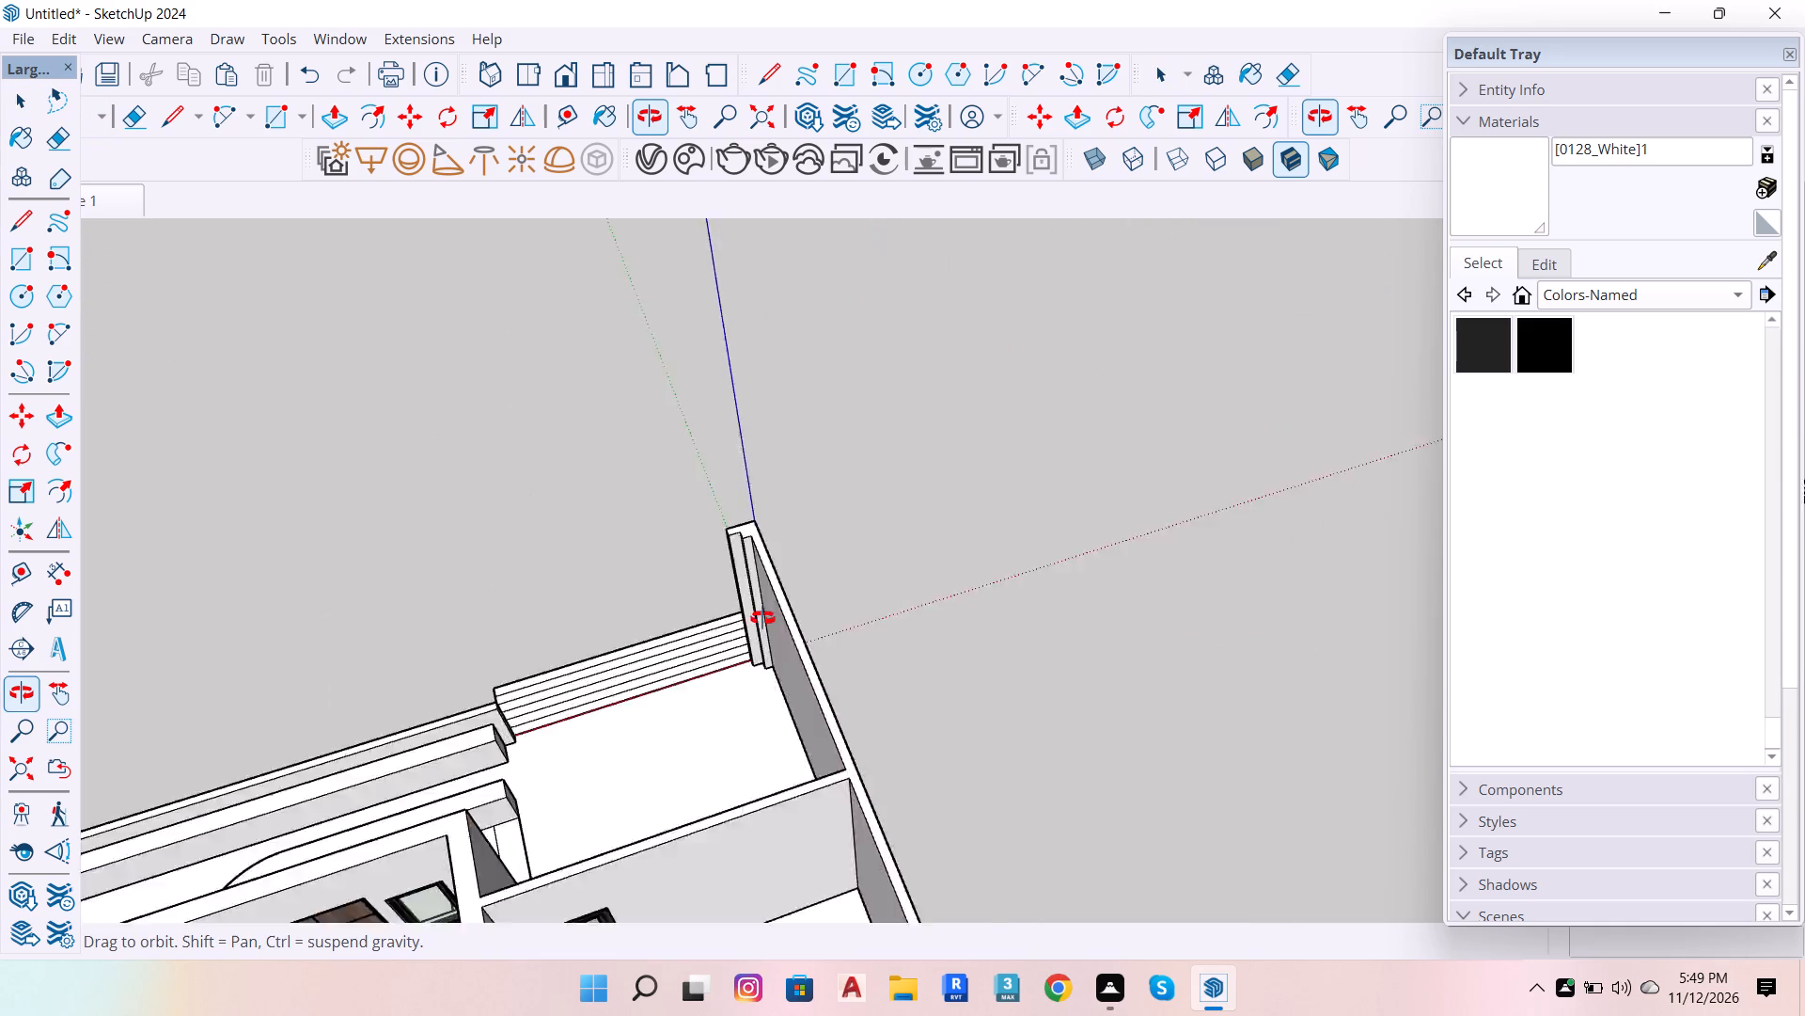
pyautogui.moveTo(762, 618); pyautogui.dragTo(1058, 566)
pyautogui.scroll(-8, 676, 498)
pyautogui.scroll(-7, 702, 593)
pyautogui.moveTo(666, 703); pyautogui.dragTo(1153, 738)
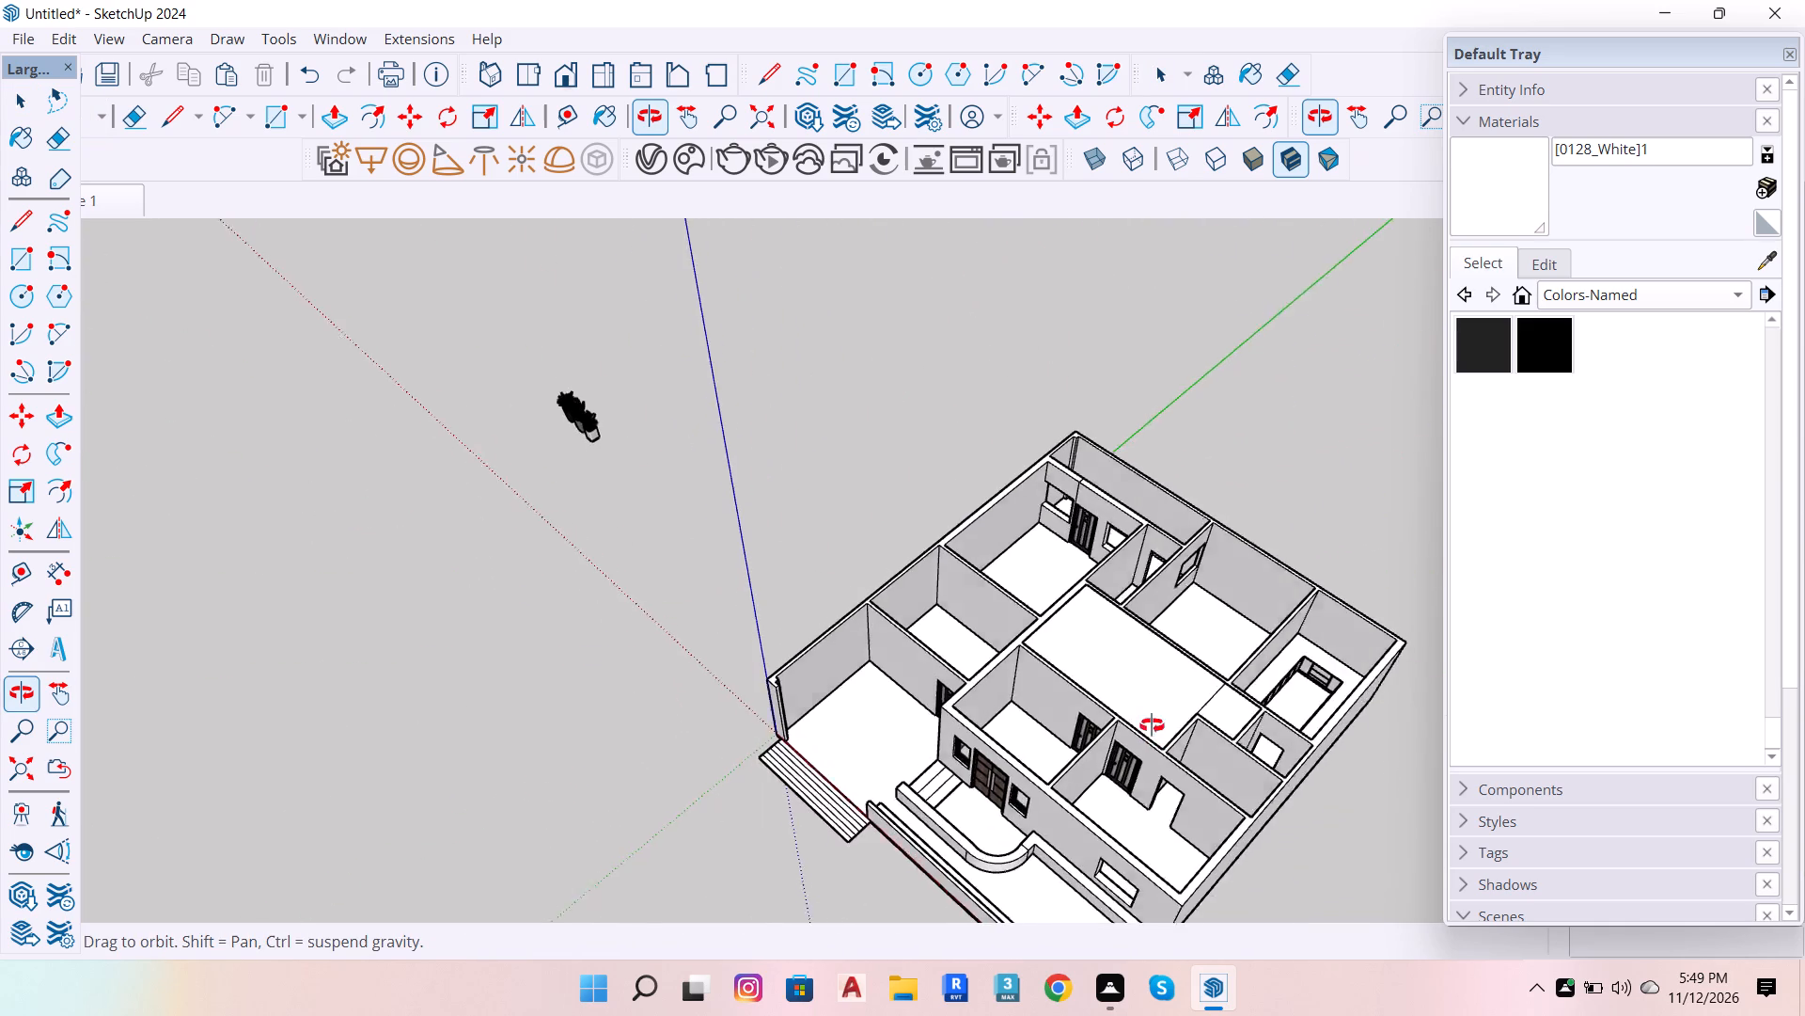
pyautogui.scroll(5, 1069, 753)
pyautogui.moveTo(857, 733); pyautogui.dragTo(1154, 599)
pyautogui.scroll(-2, 1215, 663)
pyautogui.scroll(6, 1232, 713)
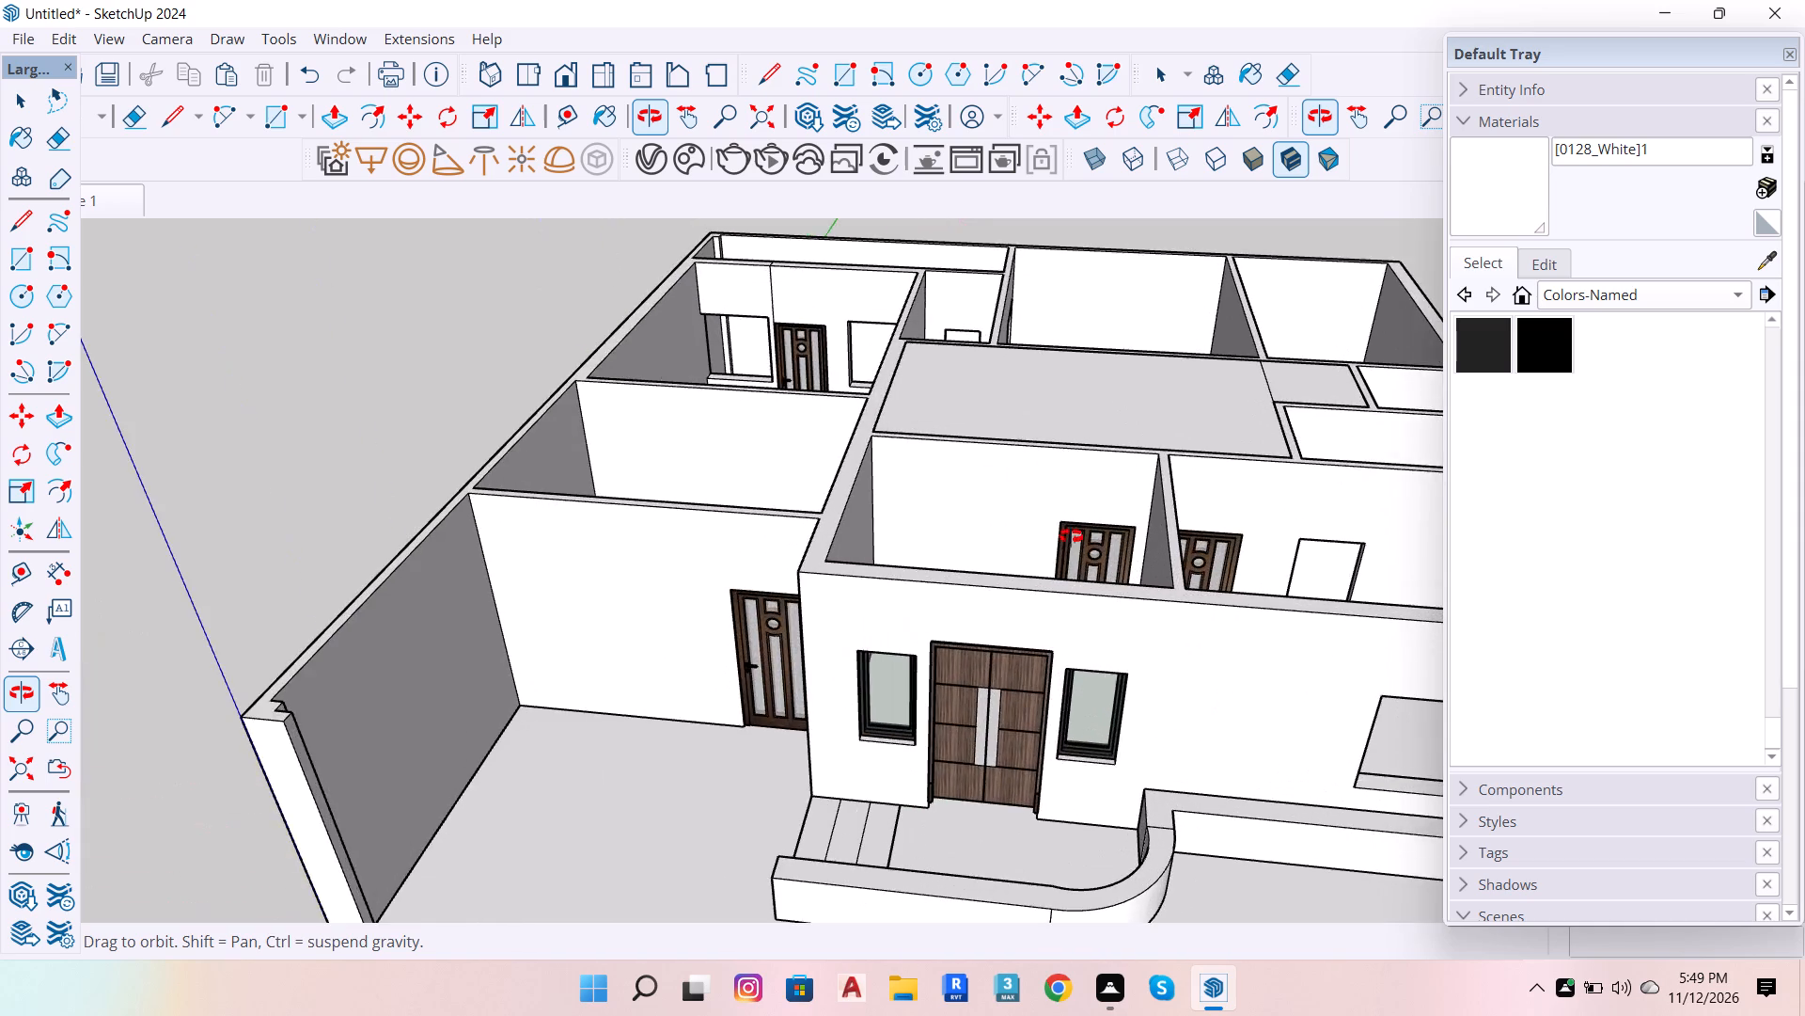
pyautogui.scroll(-6, 993, 452)
pyautogui.scroll(2, 1138, 691)
pyautogui.moveTo(1145, 546); pyautogui.dragTo(1141, 505)
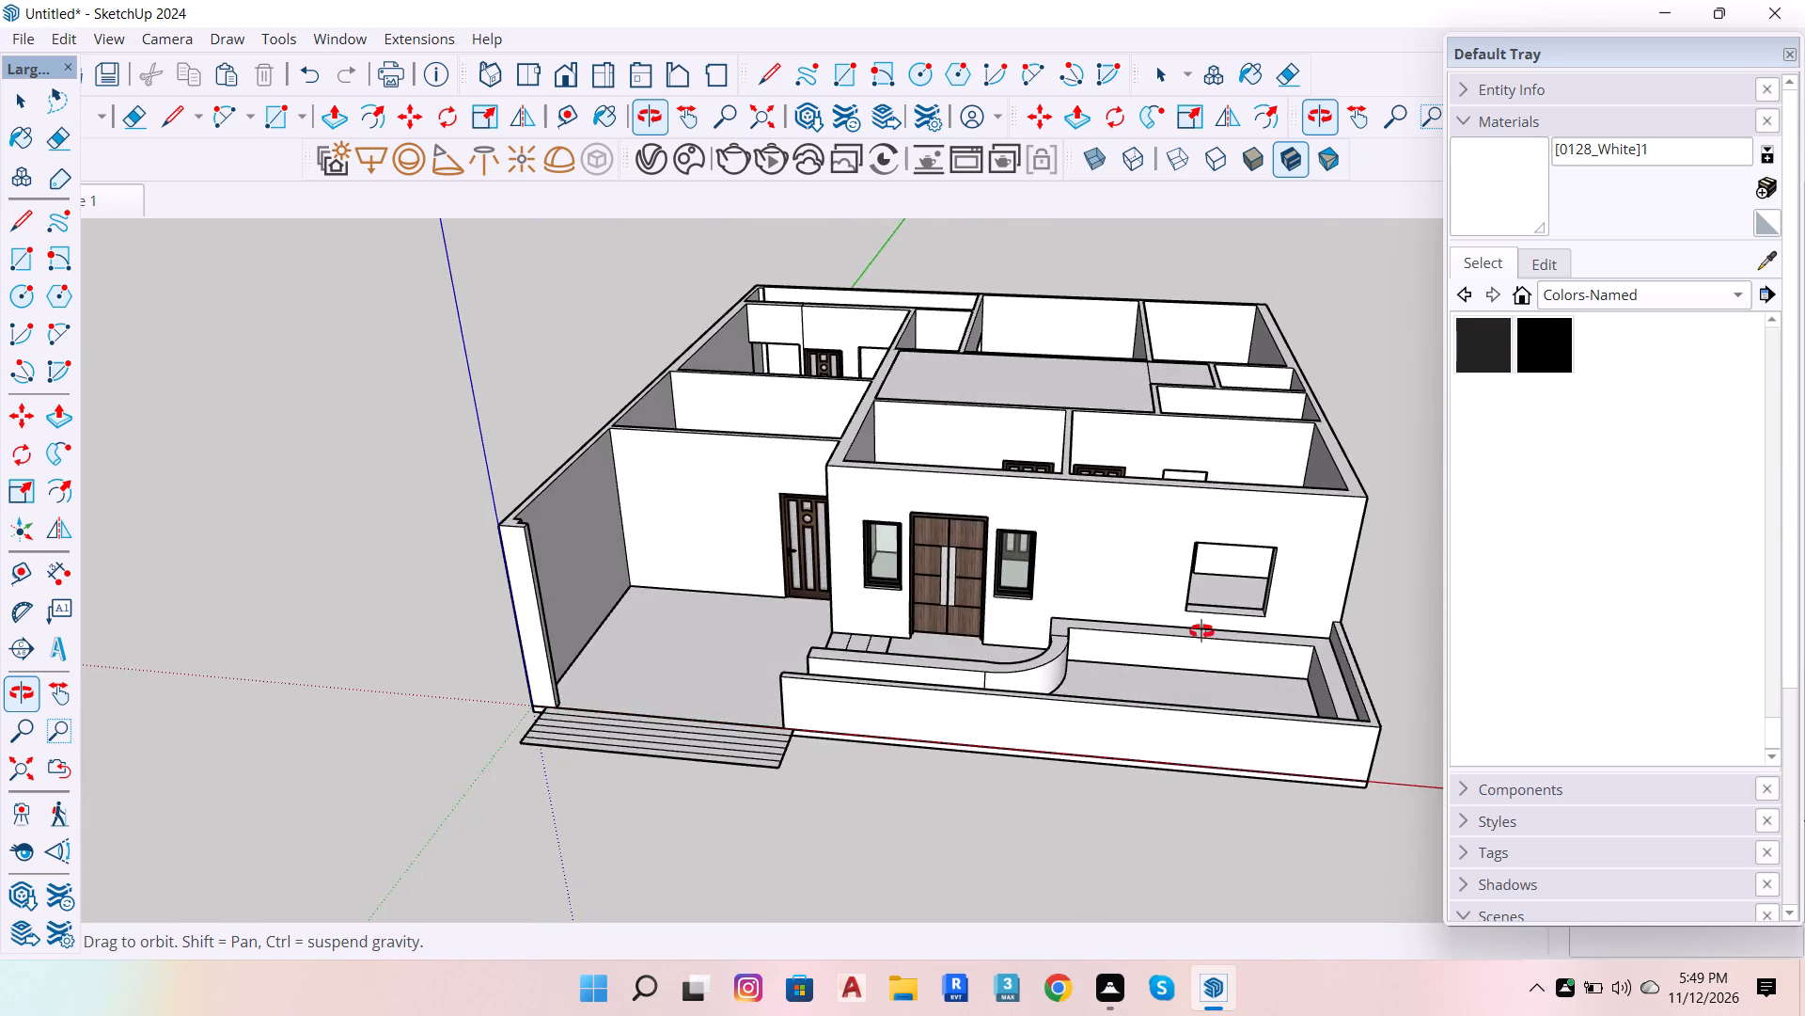
pyautogui.scroll(7, 1216, 643)
pyautogui.moveTo(464, 553); pyautogui.dragTo(601, 695)
pyautogui.scroll(-10, 634, 552)
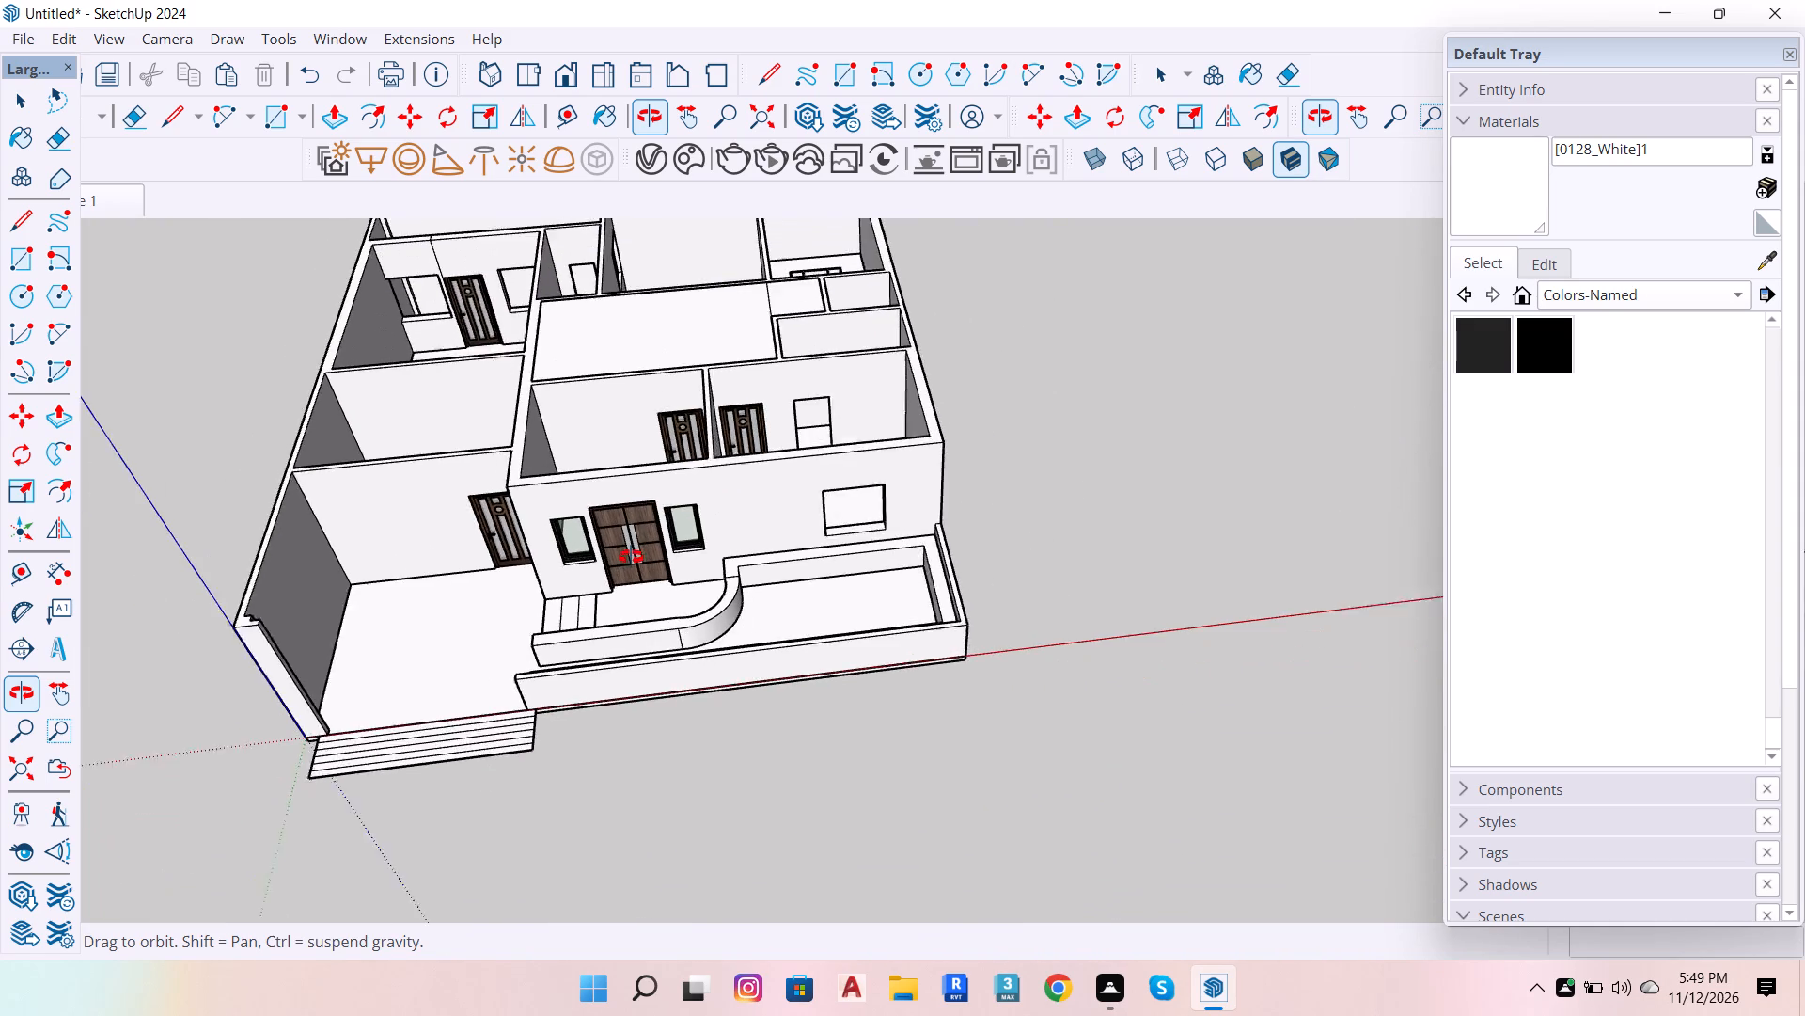
pyautogui.scroll(-2, 631, 557)
pyautogui.scroll(-12, 752, 605)
pyautogui.scroll(8, 421, 649)
# Move the set of three potted plants about 78' to the low wall between the front door's side window and the large window opening.
pyautogui.press('space')
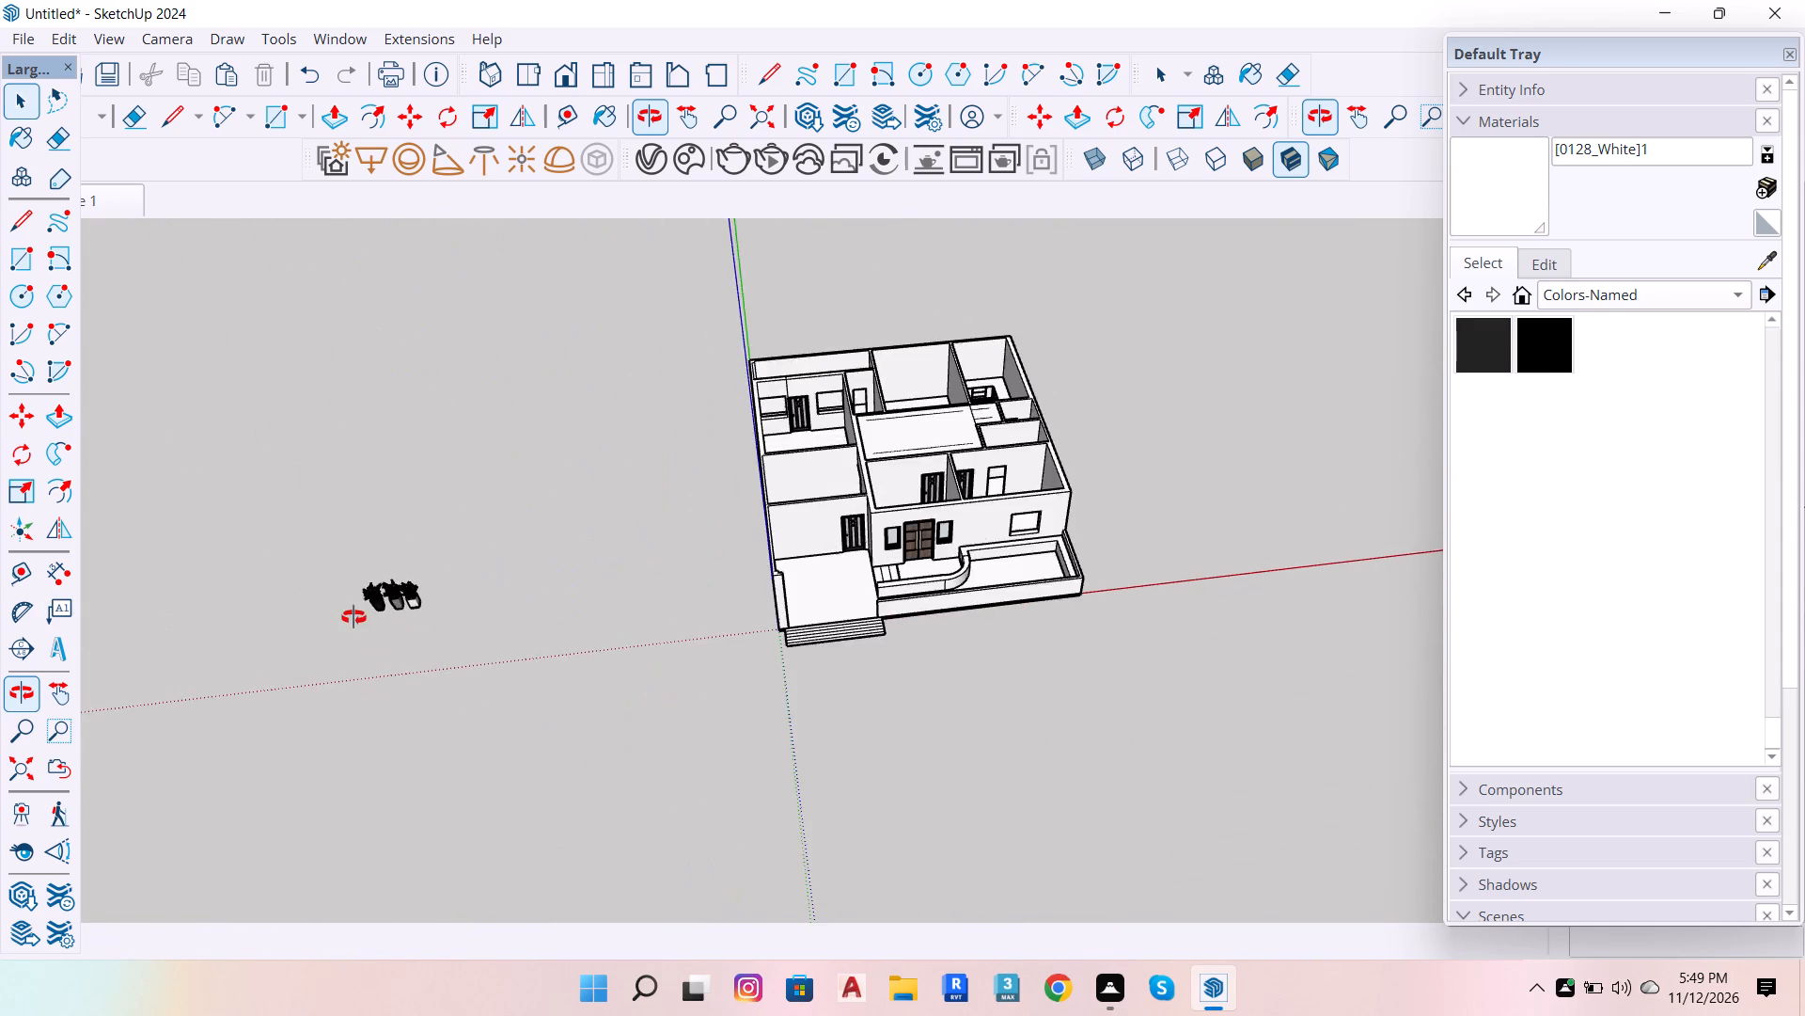
pyautogui.scroll(5, 353, 617)
pyautogui.scroll(19, 445, 572)
pyautogui.click(453, 585)
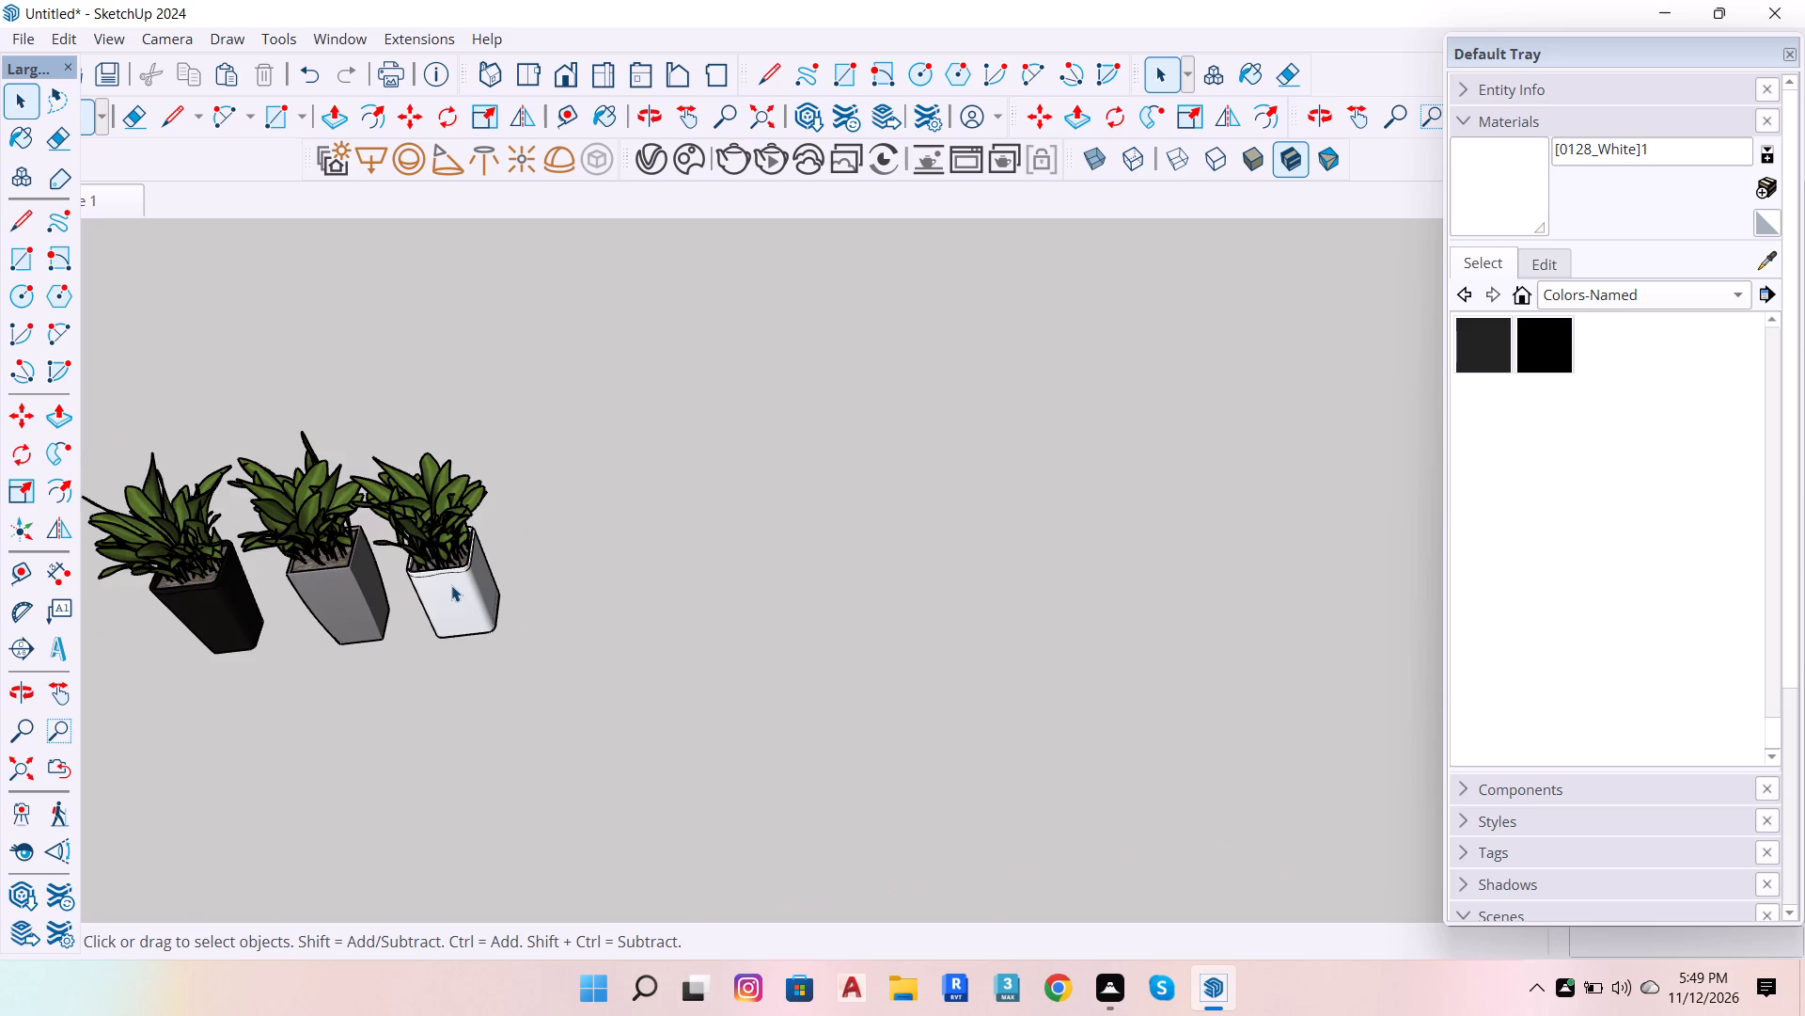
pyautogui.scroll(-7, 416, 612)
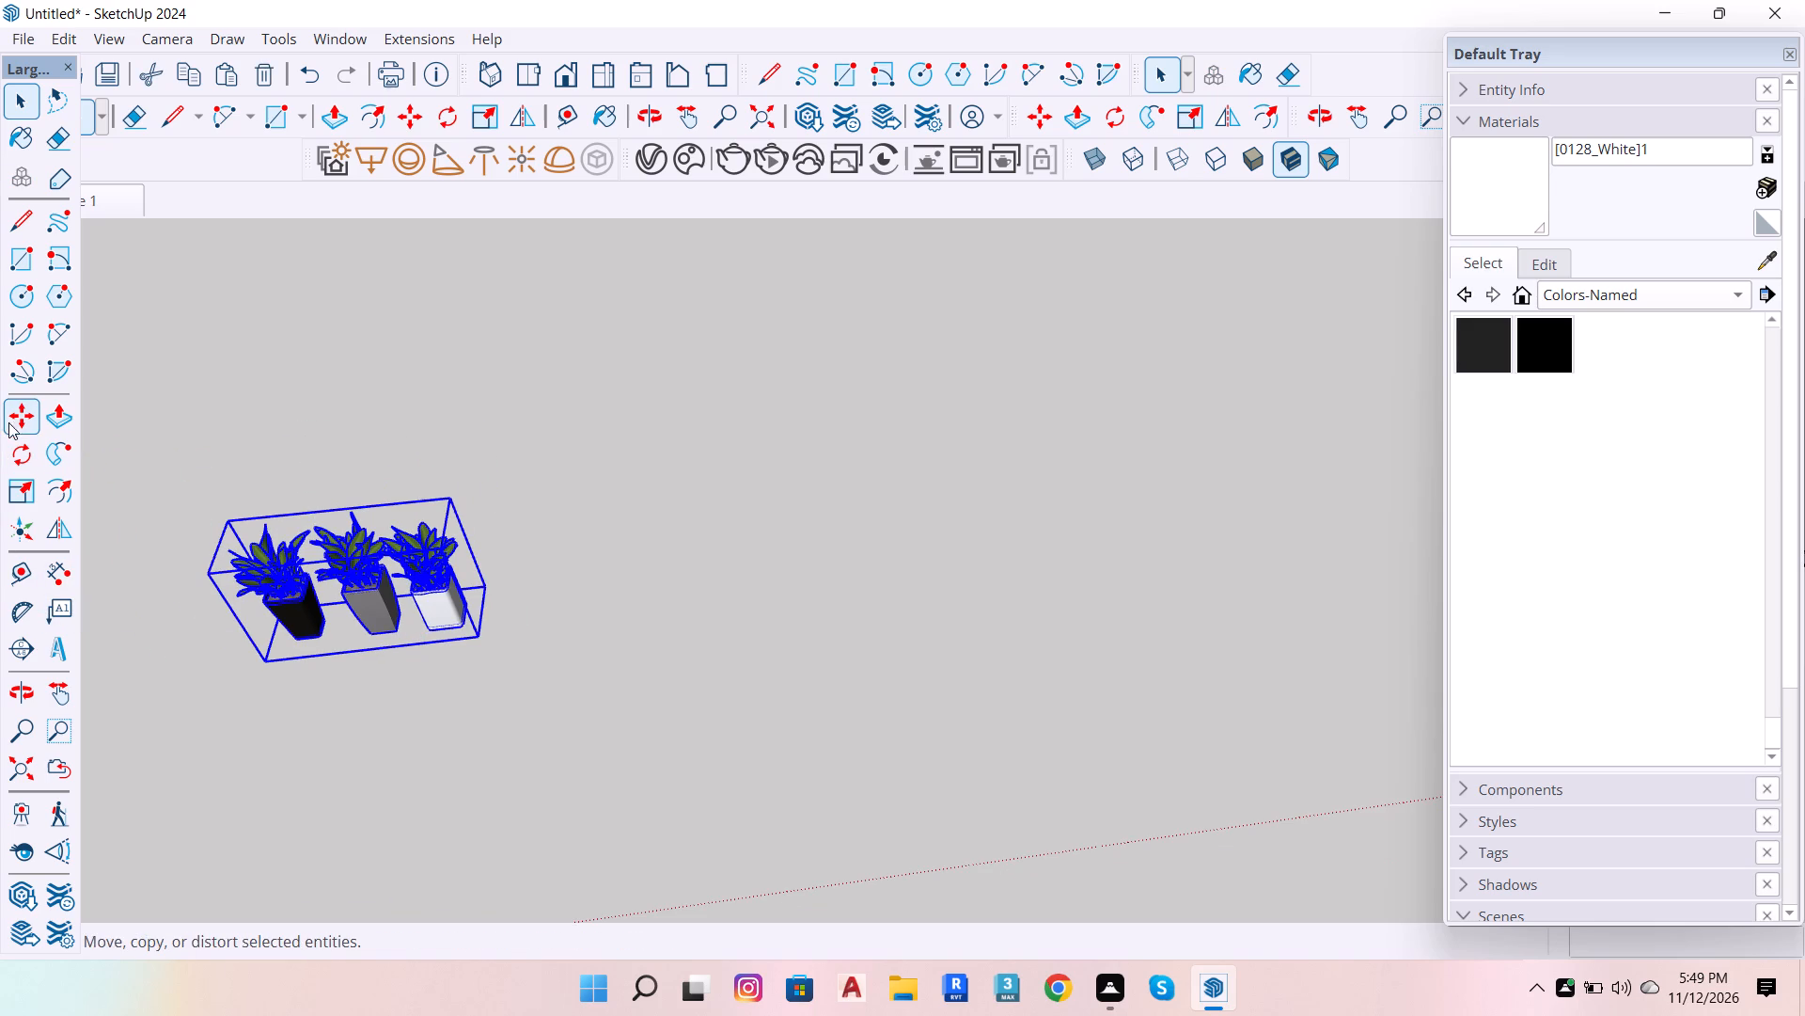
pyautogui.click(10, 416)
pyautogui.click(479, 634)
pyautogui.scroll(-6, 343, 654)
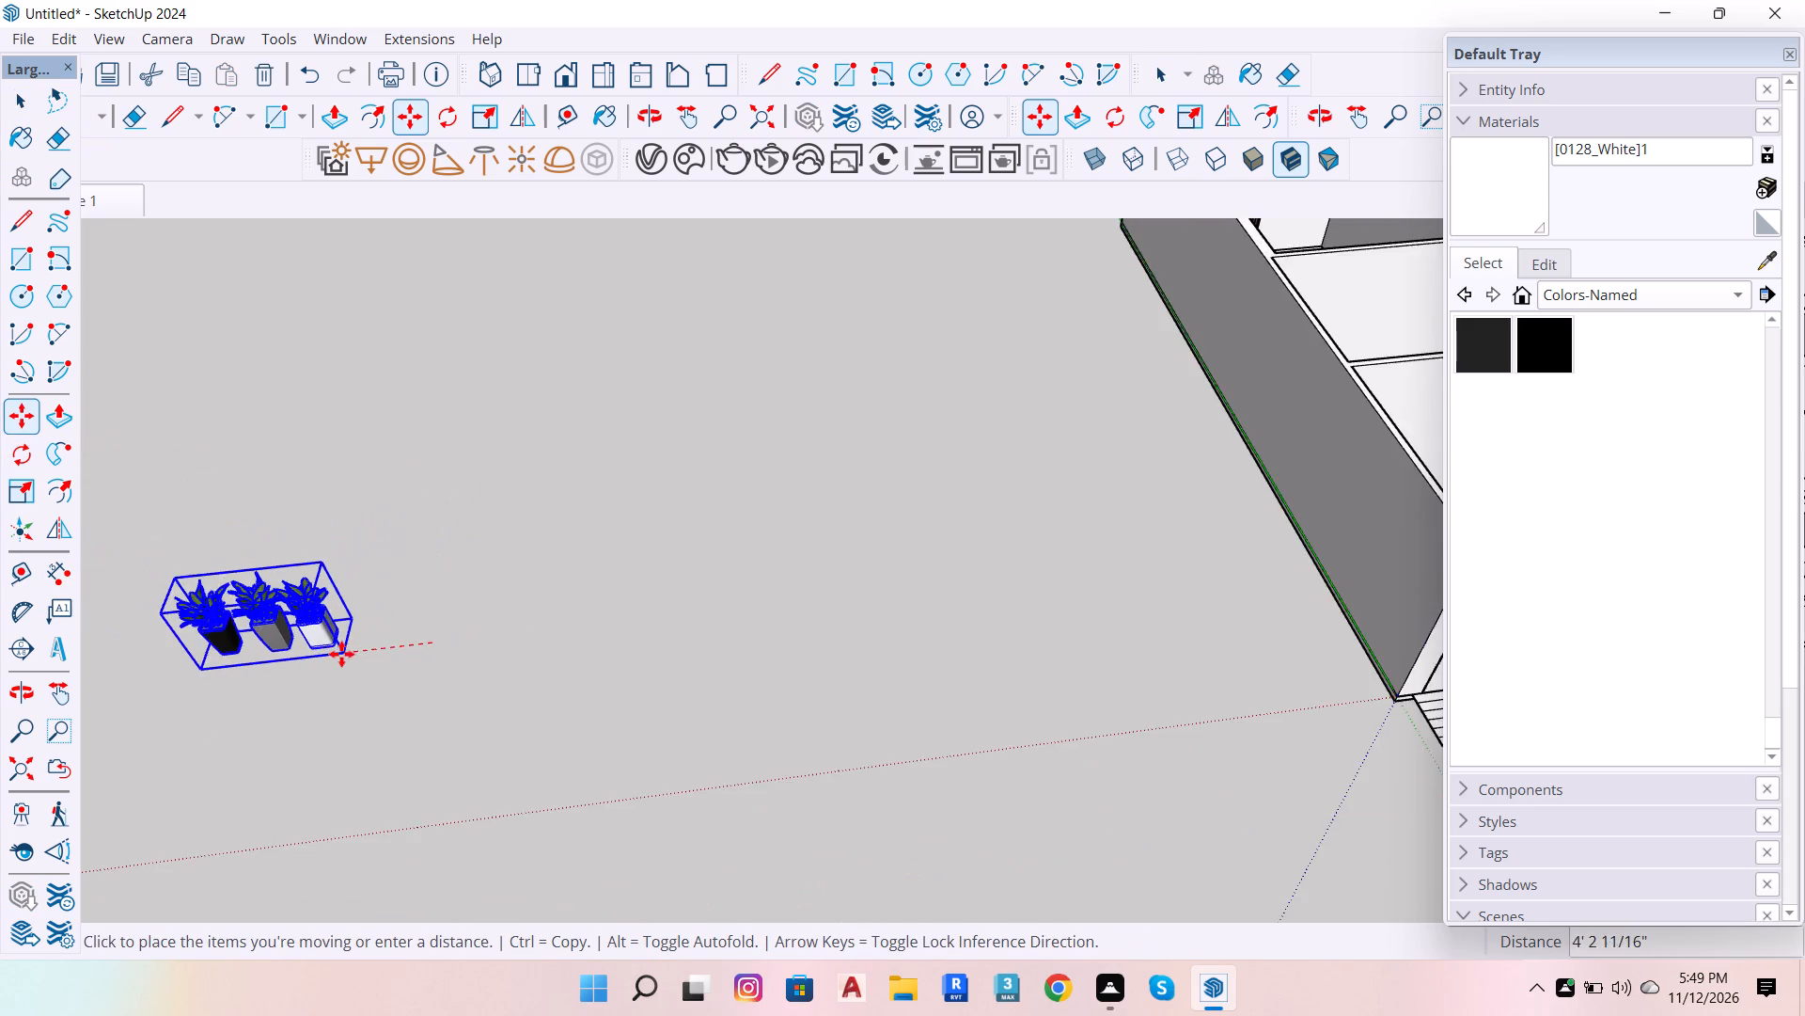
pyautogui.scroll(-14, 341, 654)
pyautogui.scroll(6, 1058, 589)
pyautogui.scroll(7, 1150, 557)
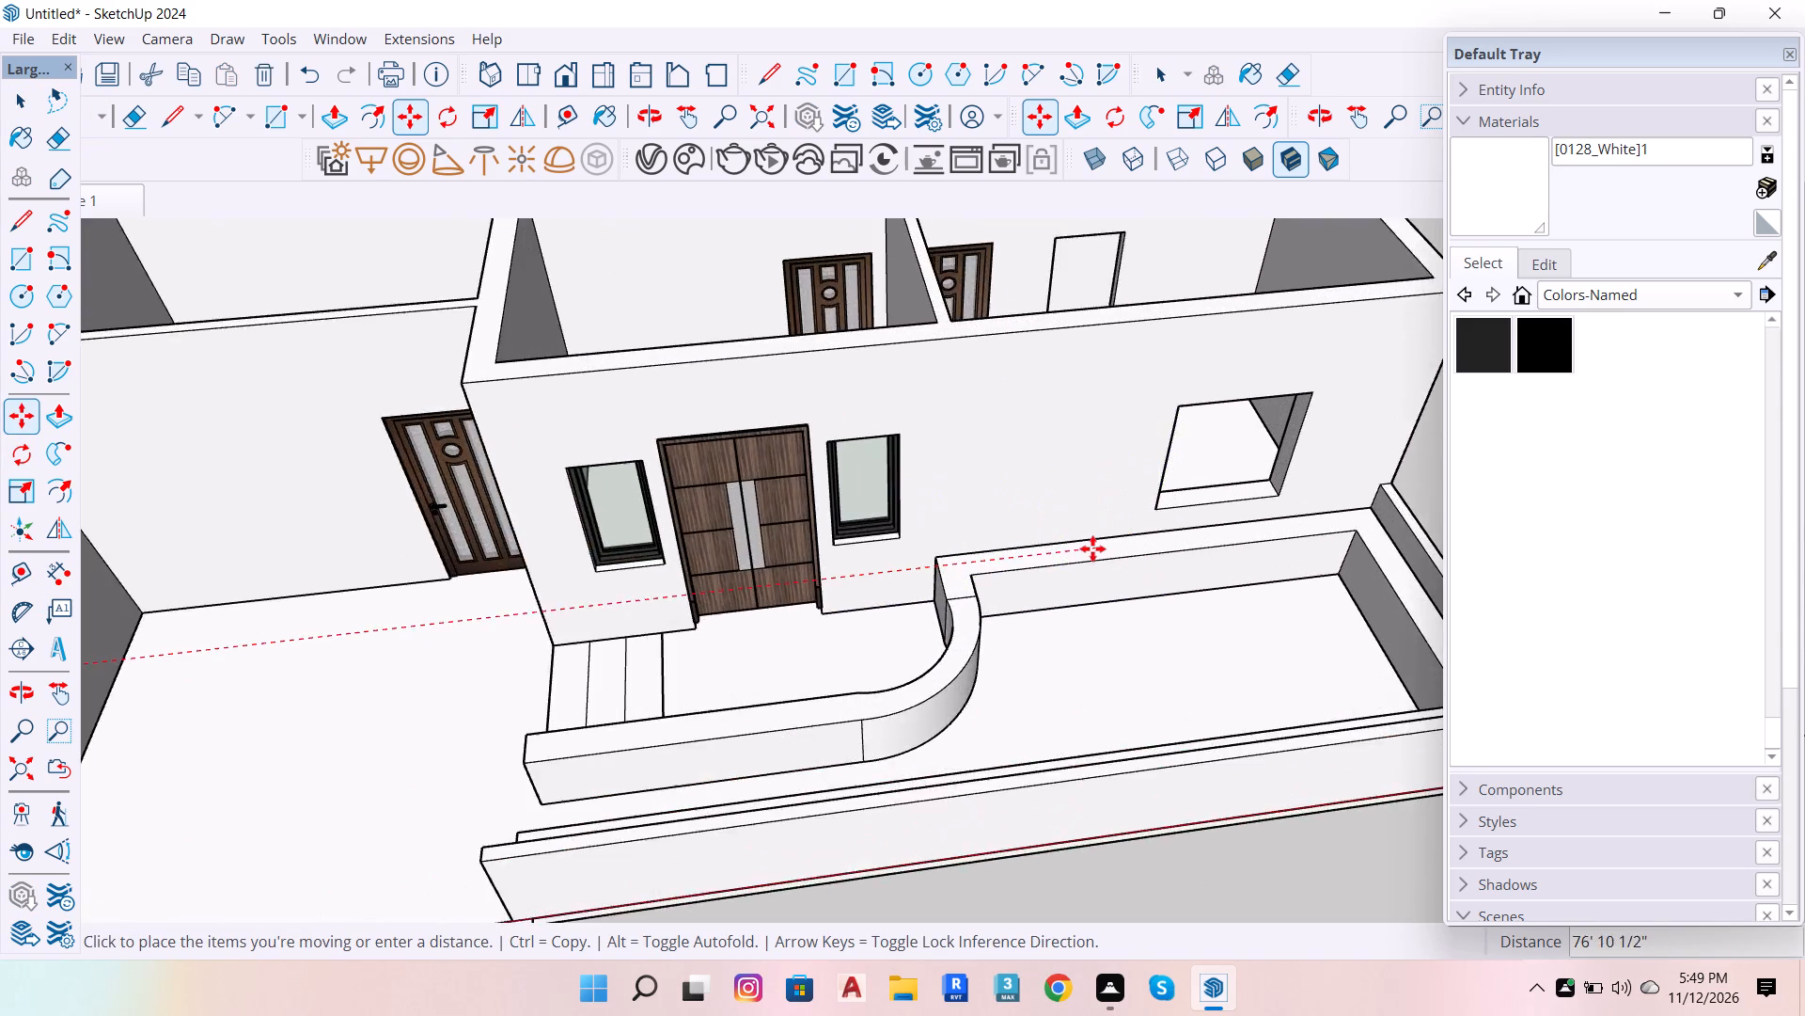
pyautogui.scroll(6, 1092, 548)
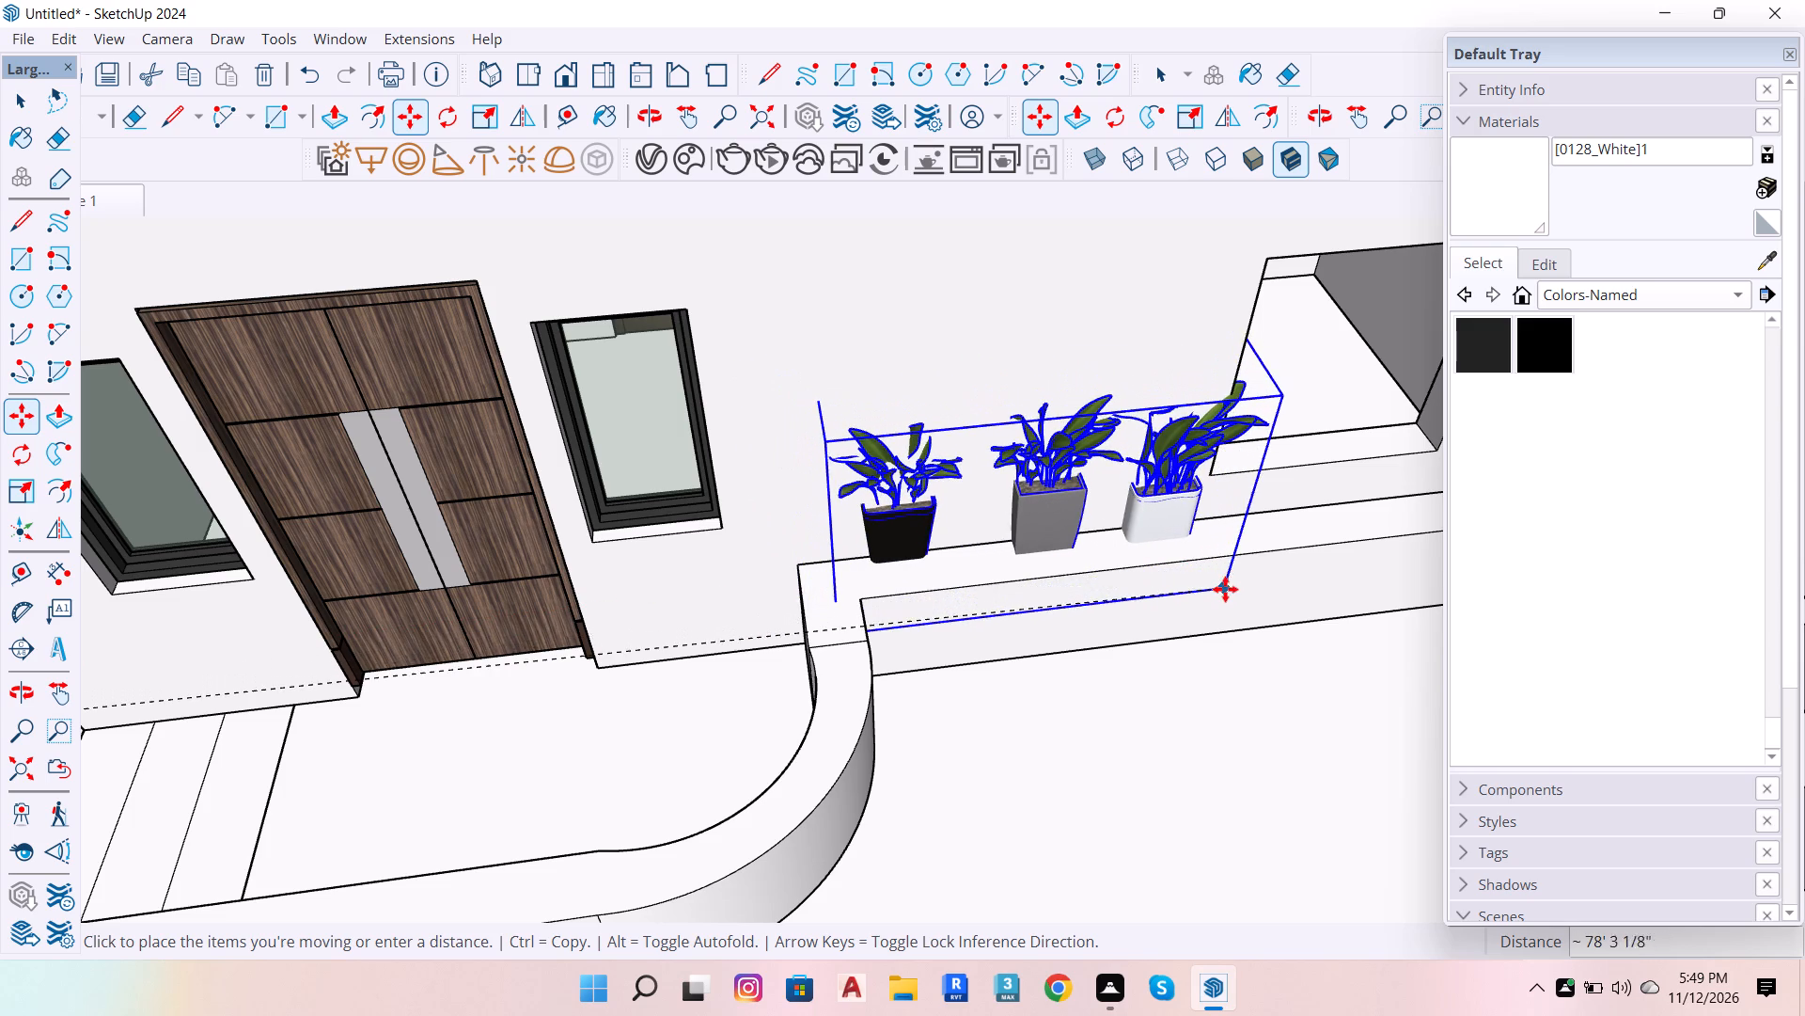
pyautogui.click(1216, 565)
# Shift the three potted plants about 7" to place them along the top of the low wall.
pyautogui.scroll(5, 1160, 539)
pyautogui.click(1175, 536)
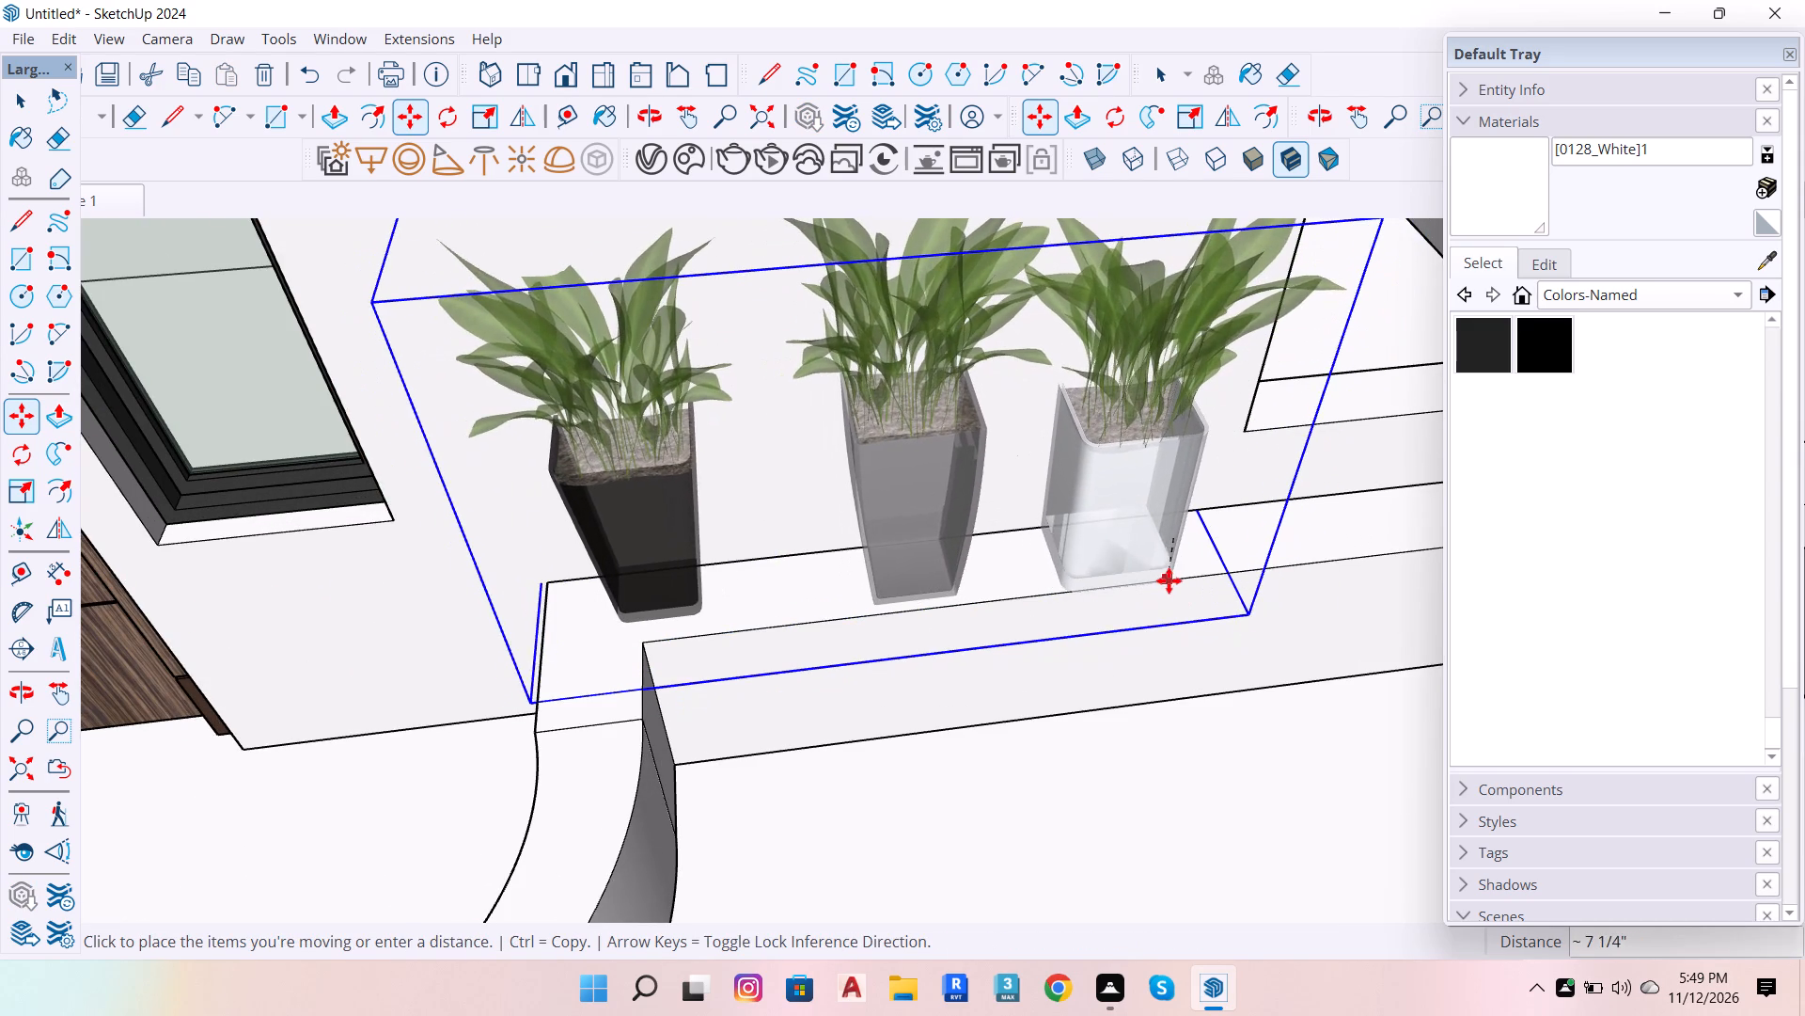
pyautogui.click(1169, 580)
pyautogui.scroll(6, 1195, 579)
pyautogui.scroll(-14, 1204, 617)
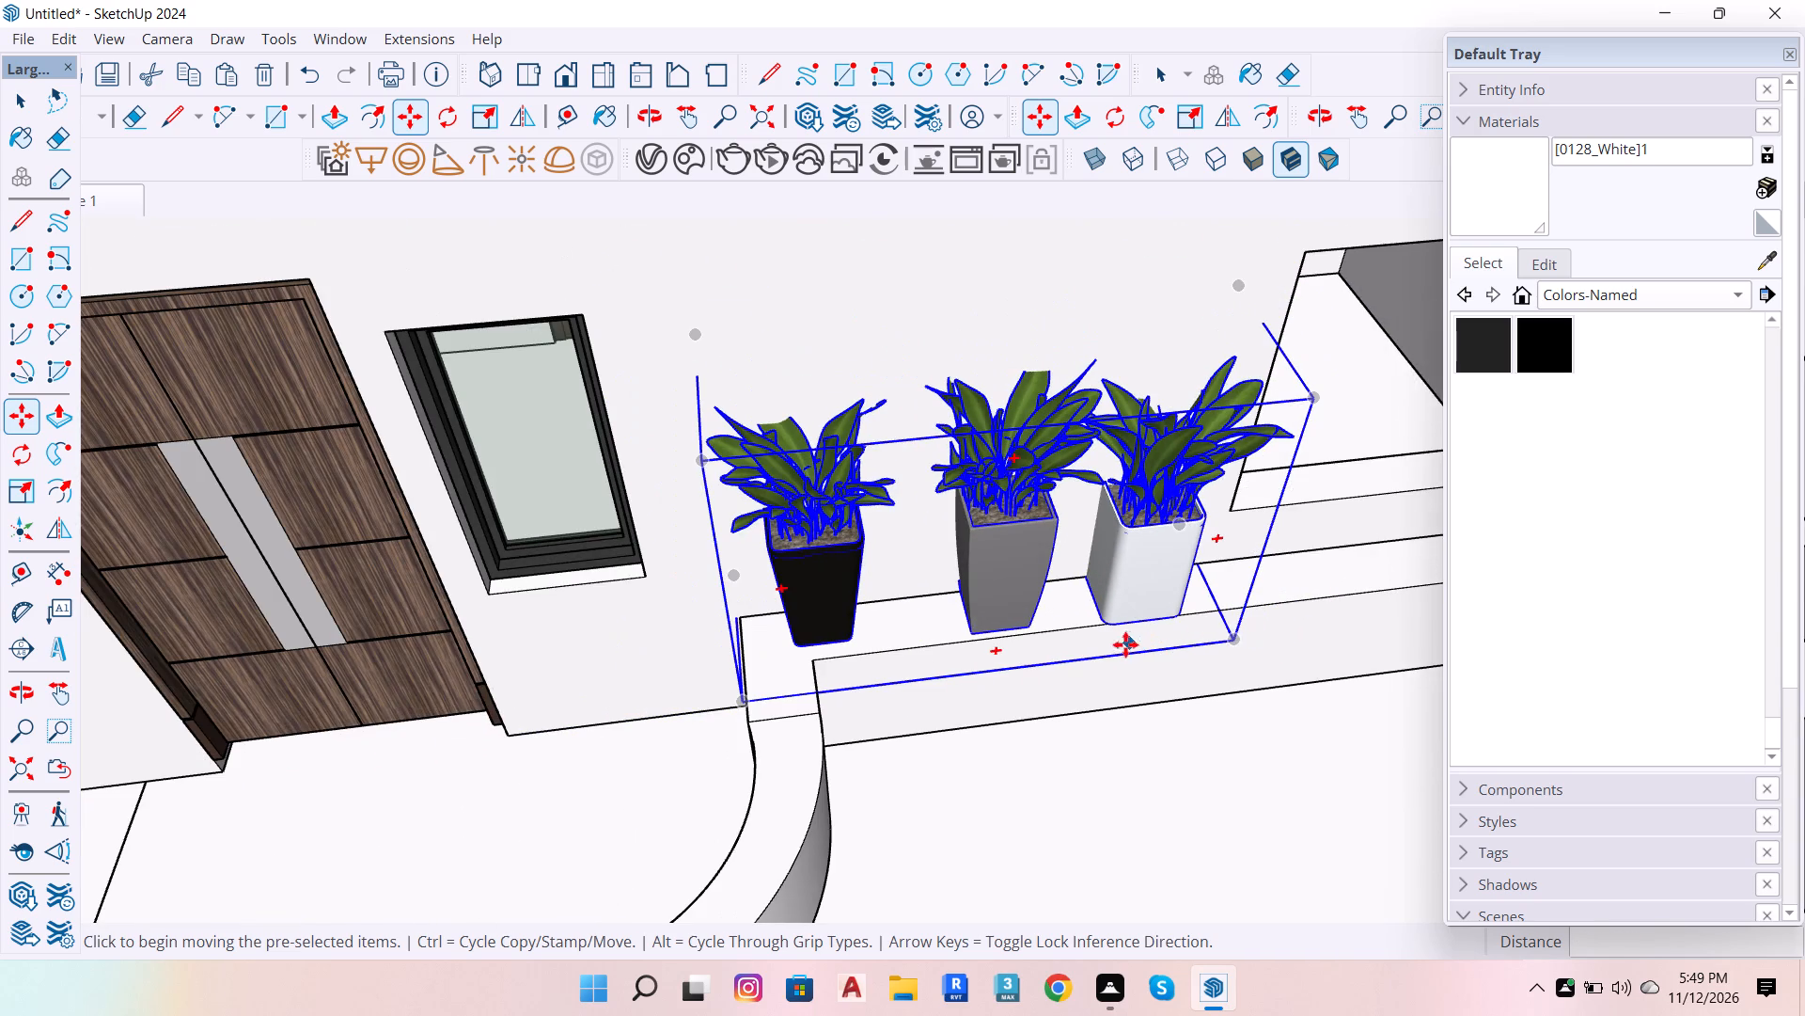
pyautogui.press('space')
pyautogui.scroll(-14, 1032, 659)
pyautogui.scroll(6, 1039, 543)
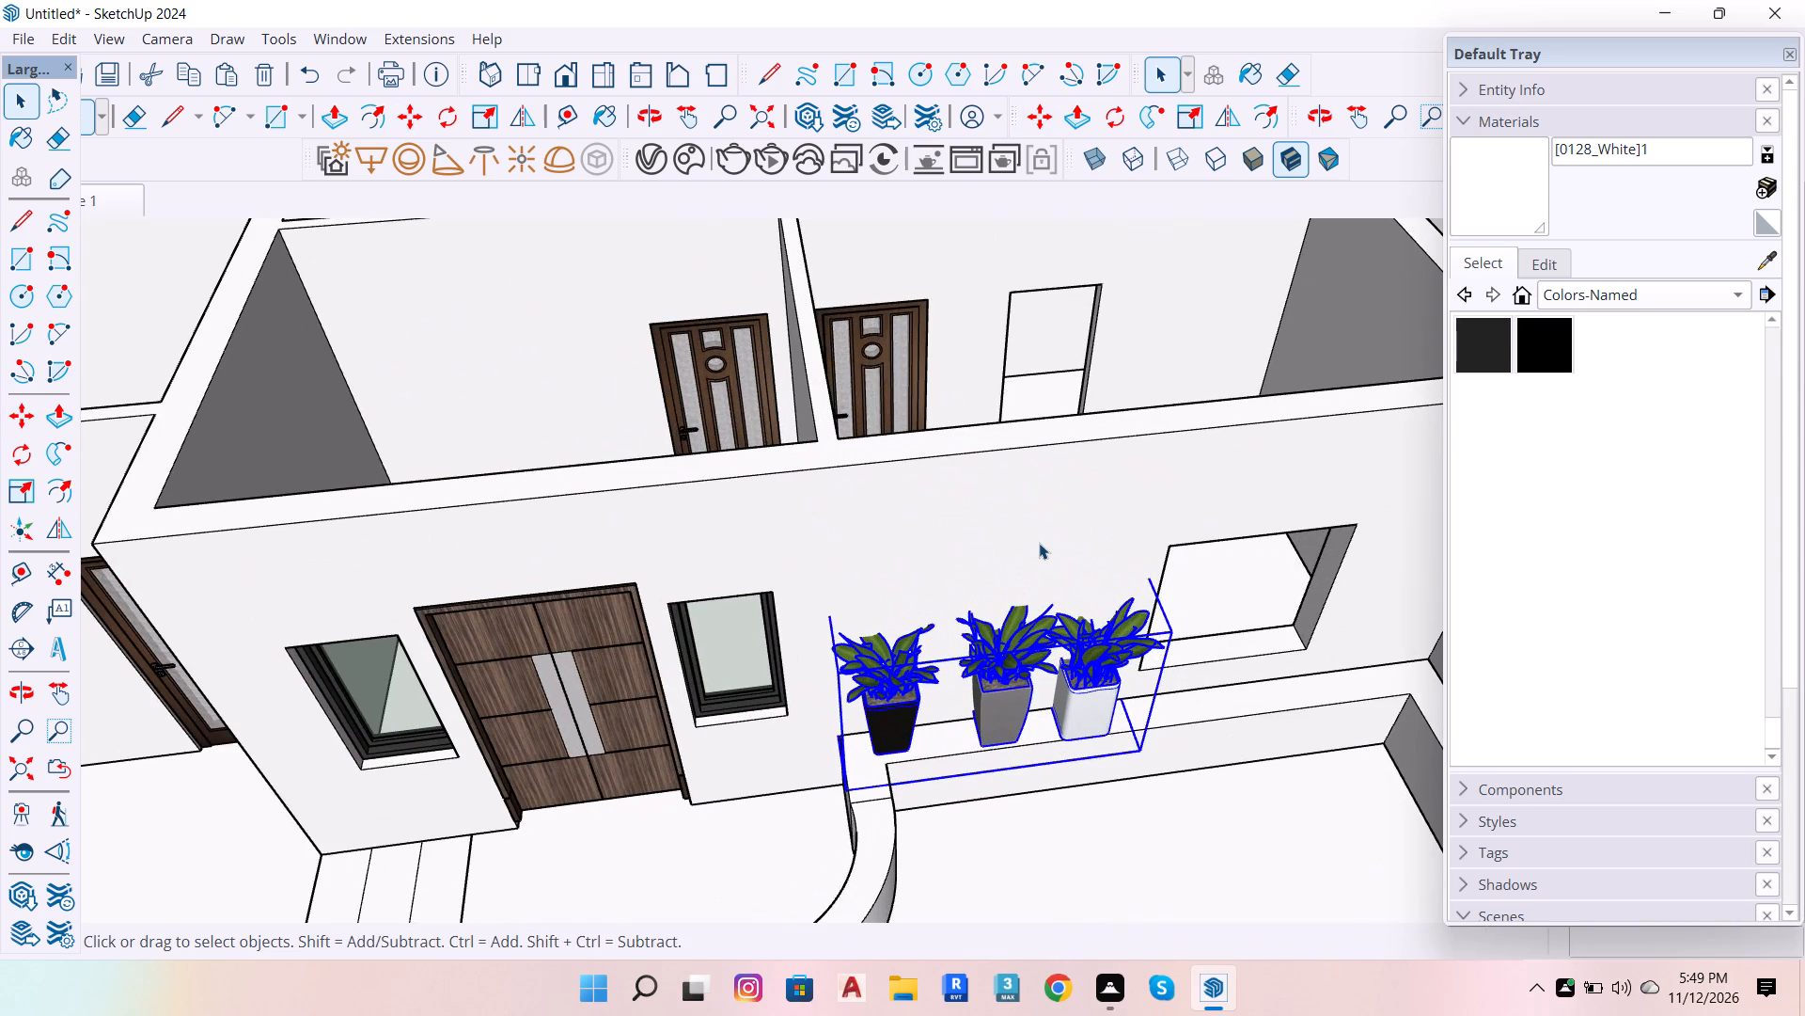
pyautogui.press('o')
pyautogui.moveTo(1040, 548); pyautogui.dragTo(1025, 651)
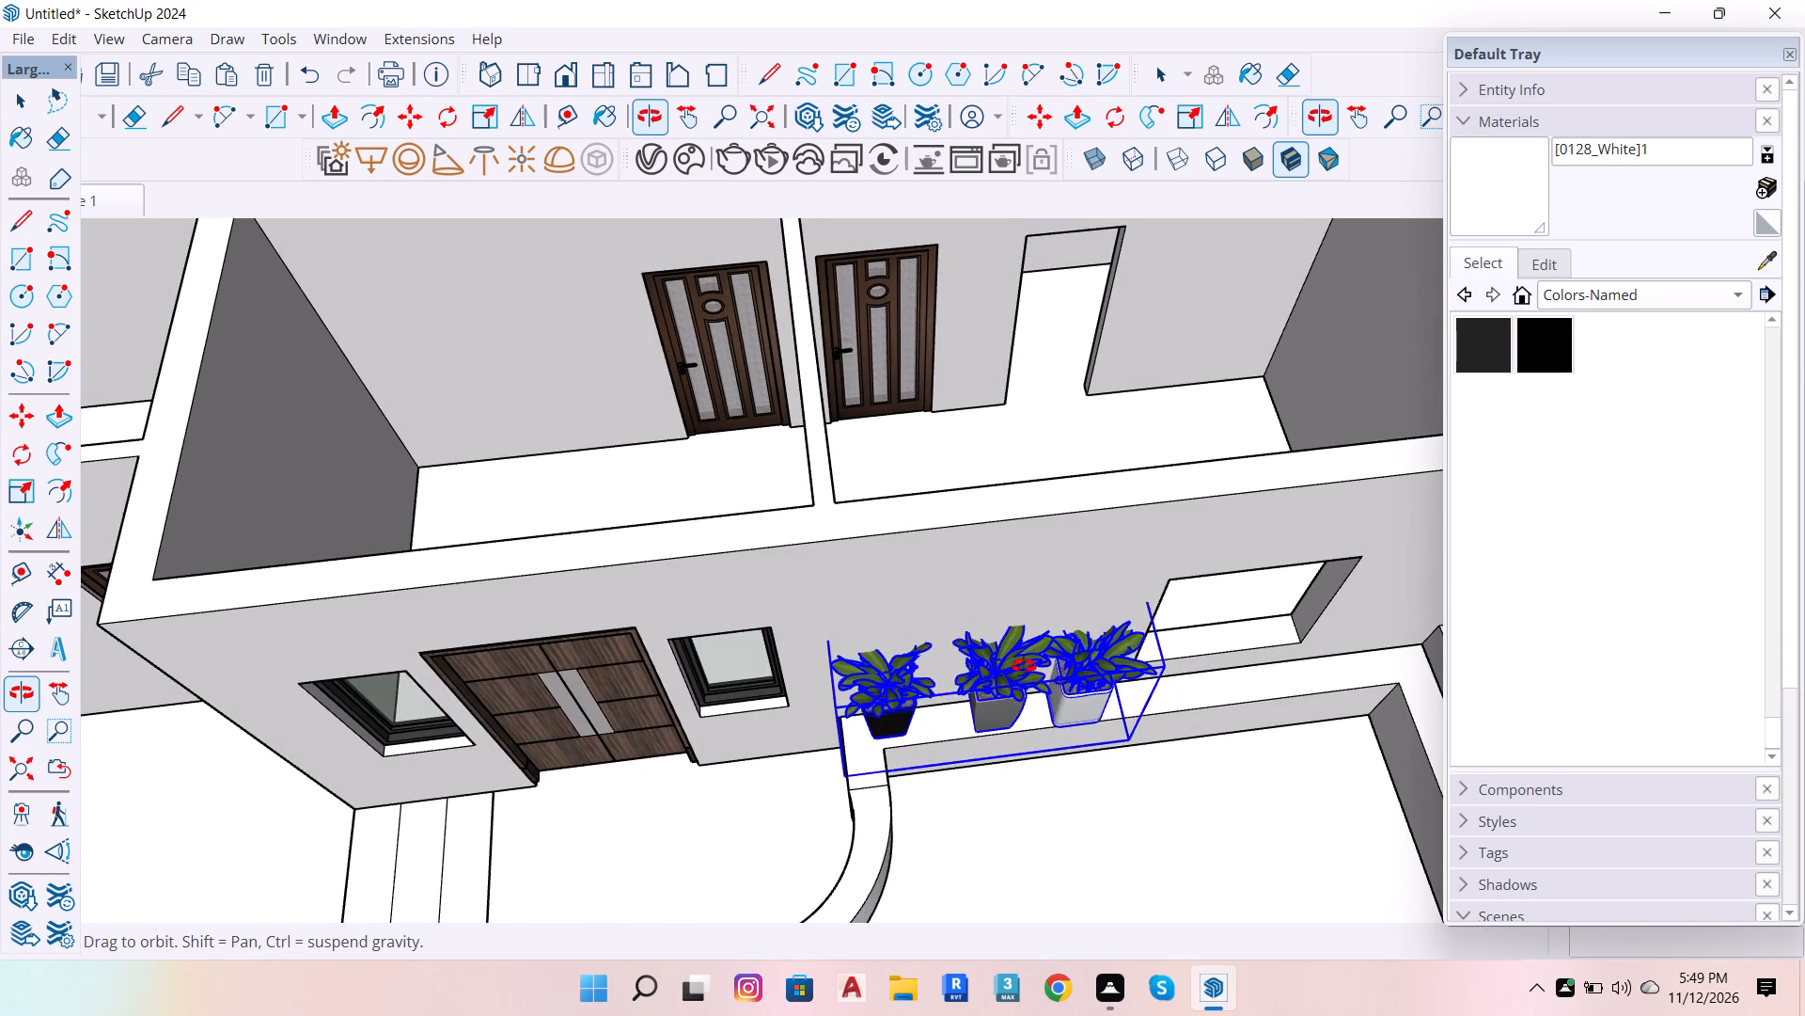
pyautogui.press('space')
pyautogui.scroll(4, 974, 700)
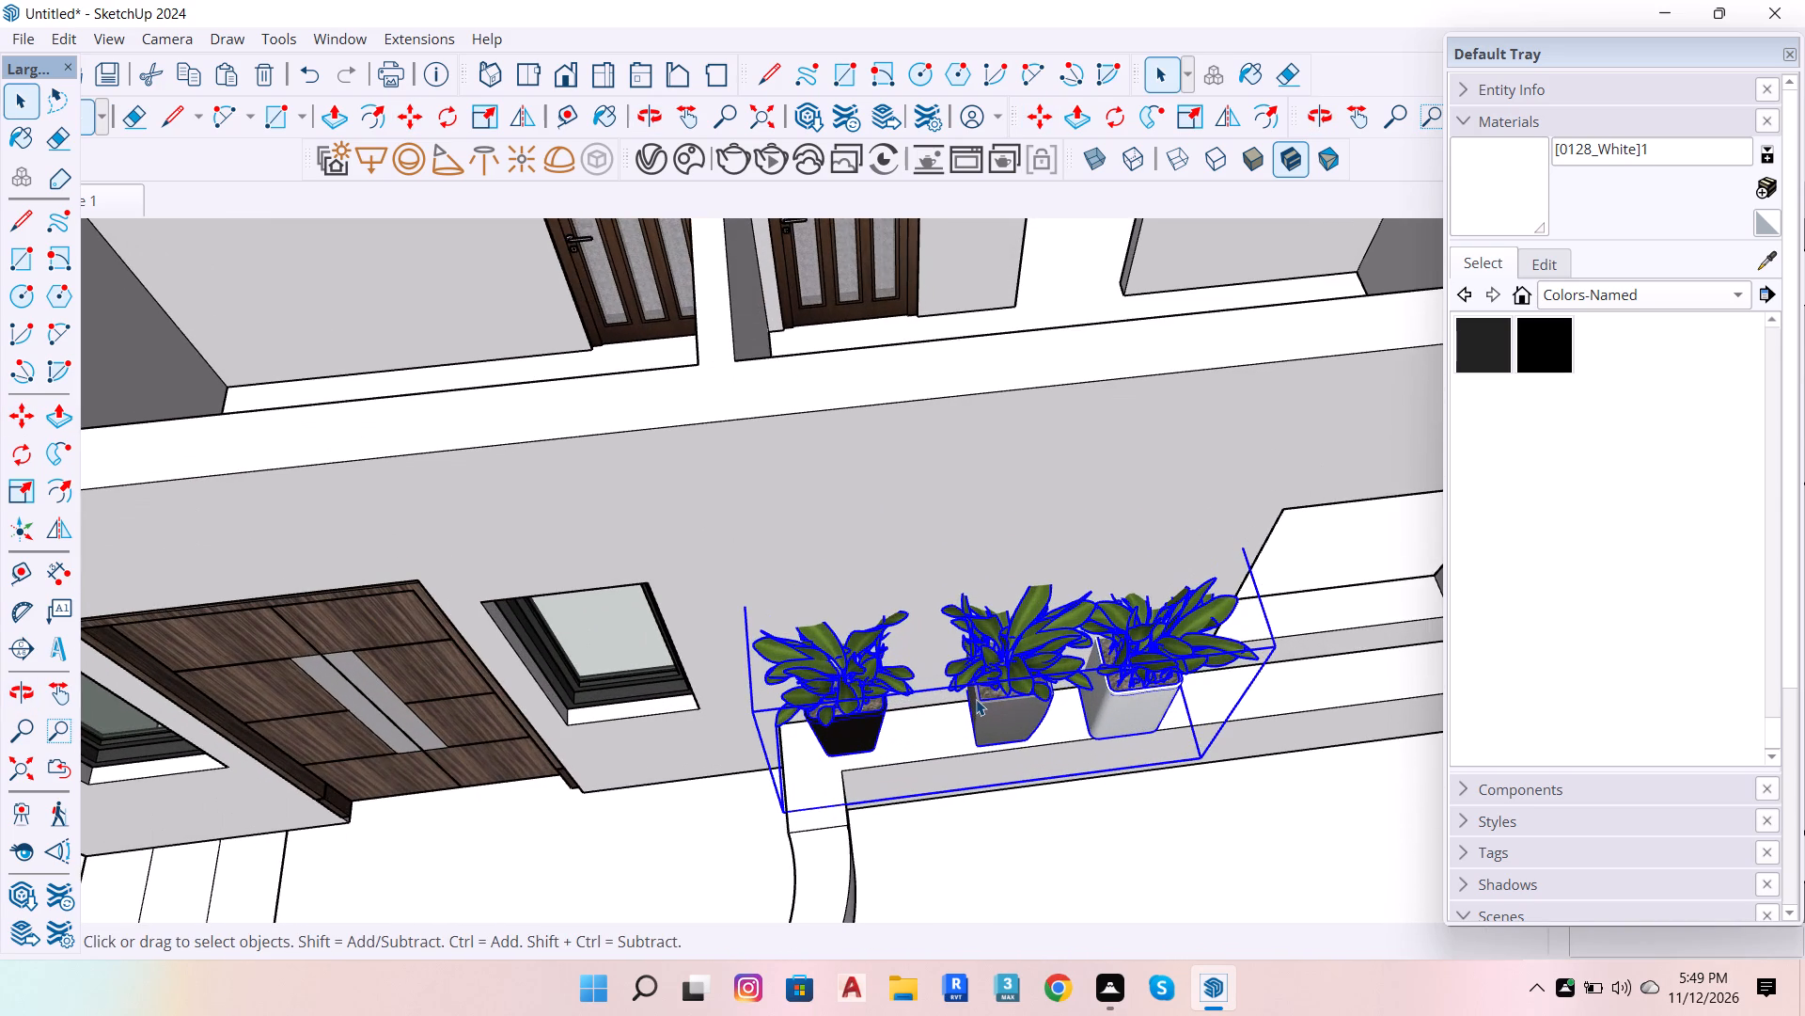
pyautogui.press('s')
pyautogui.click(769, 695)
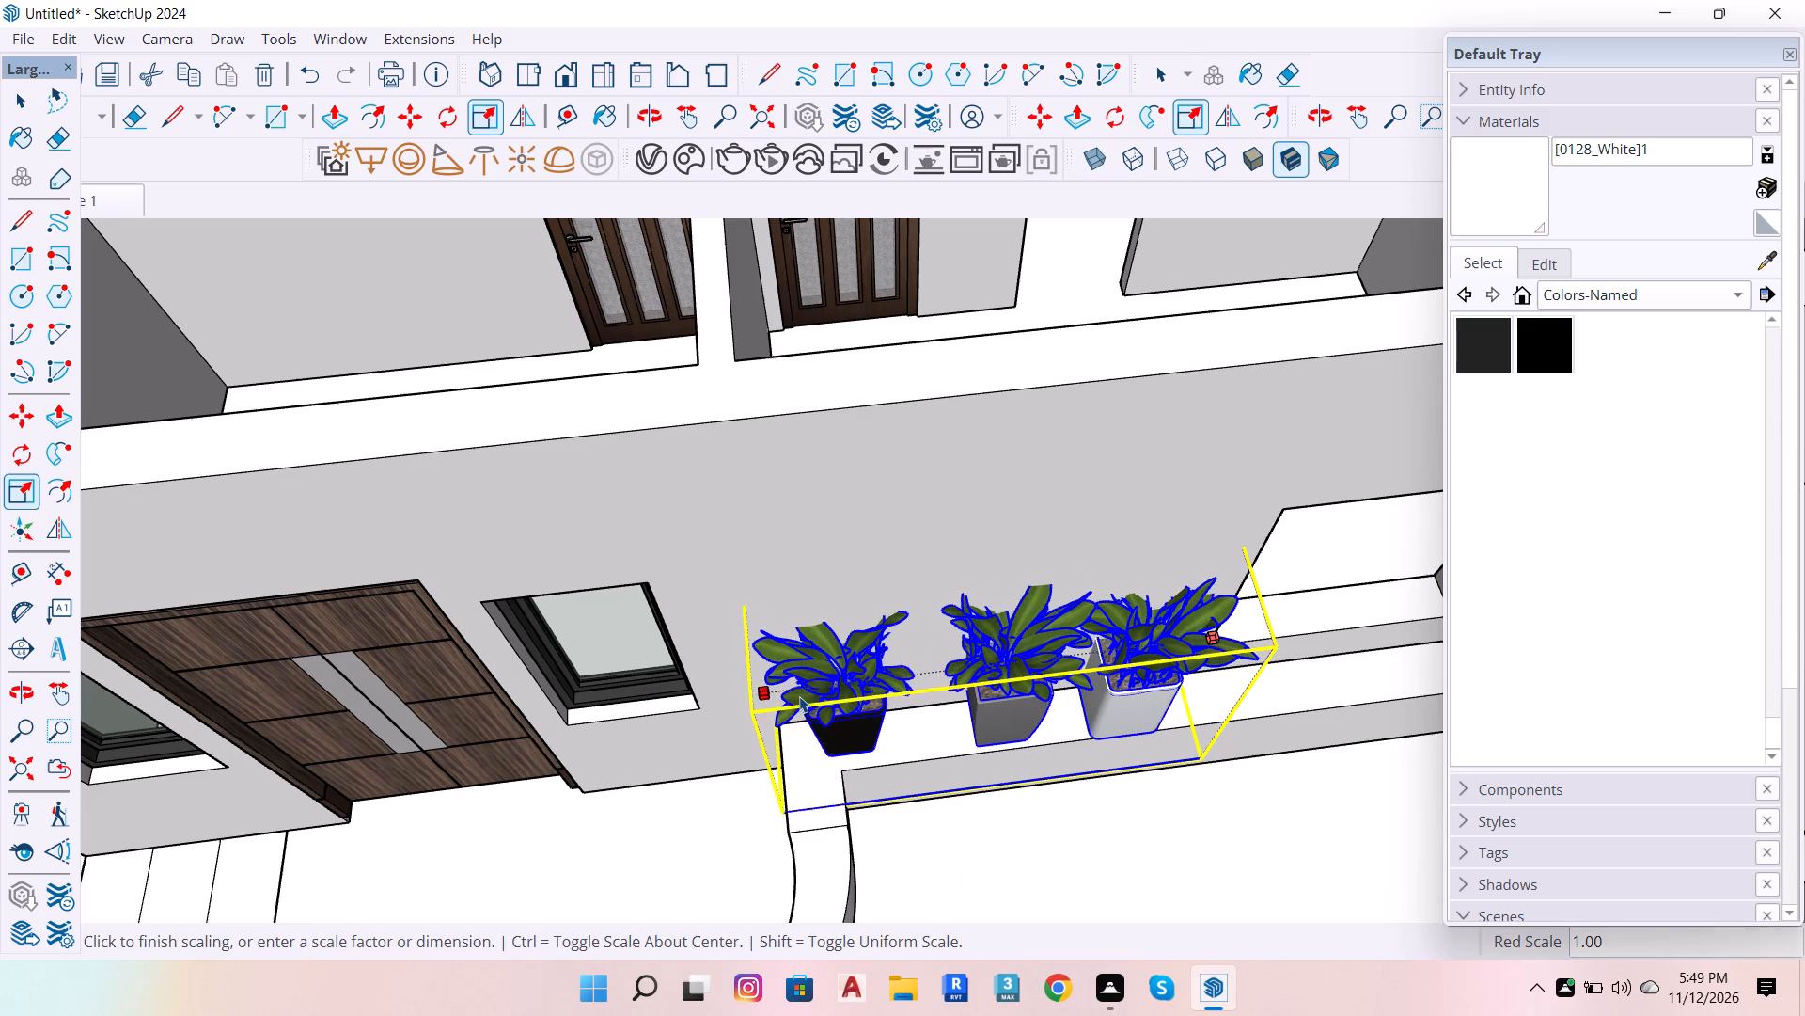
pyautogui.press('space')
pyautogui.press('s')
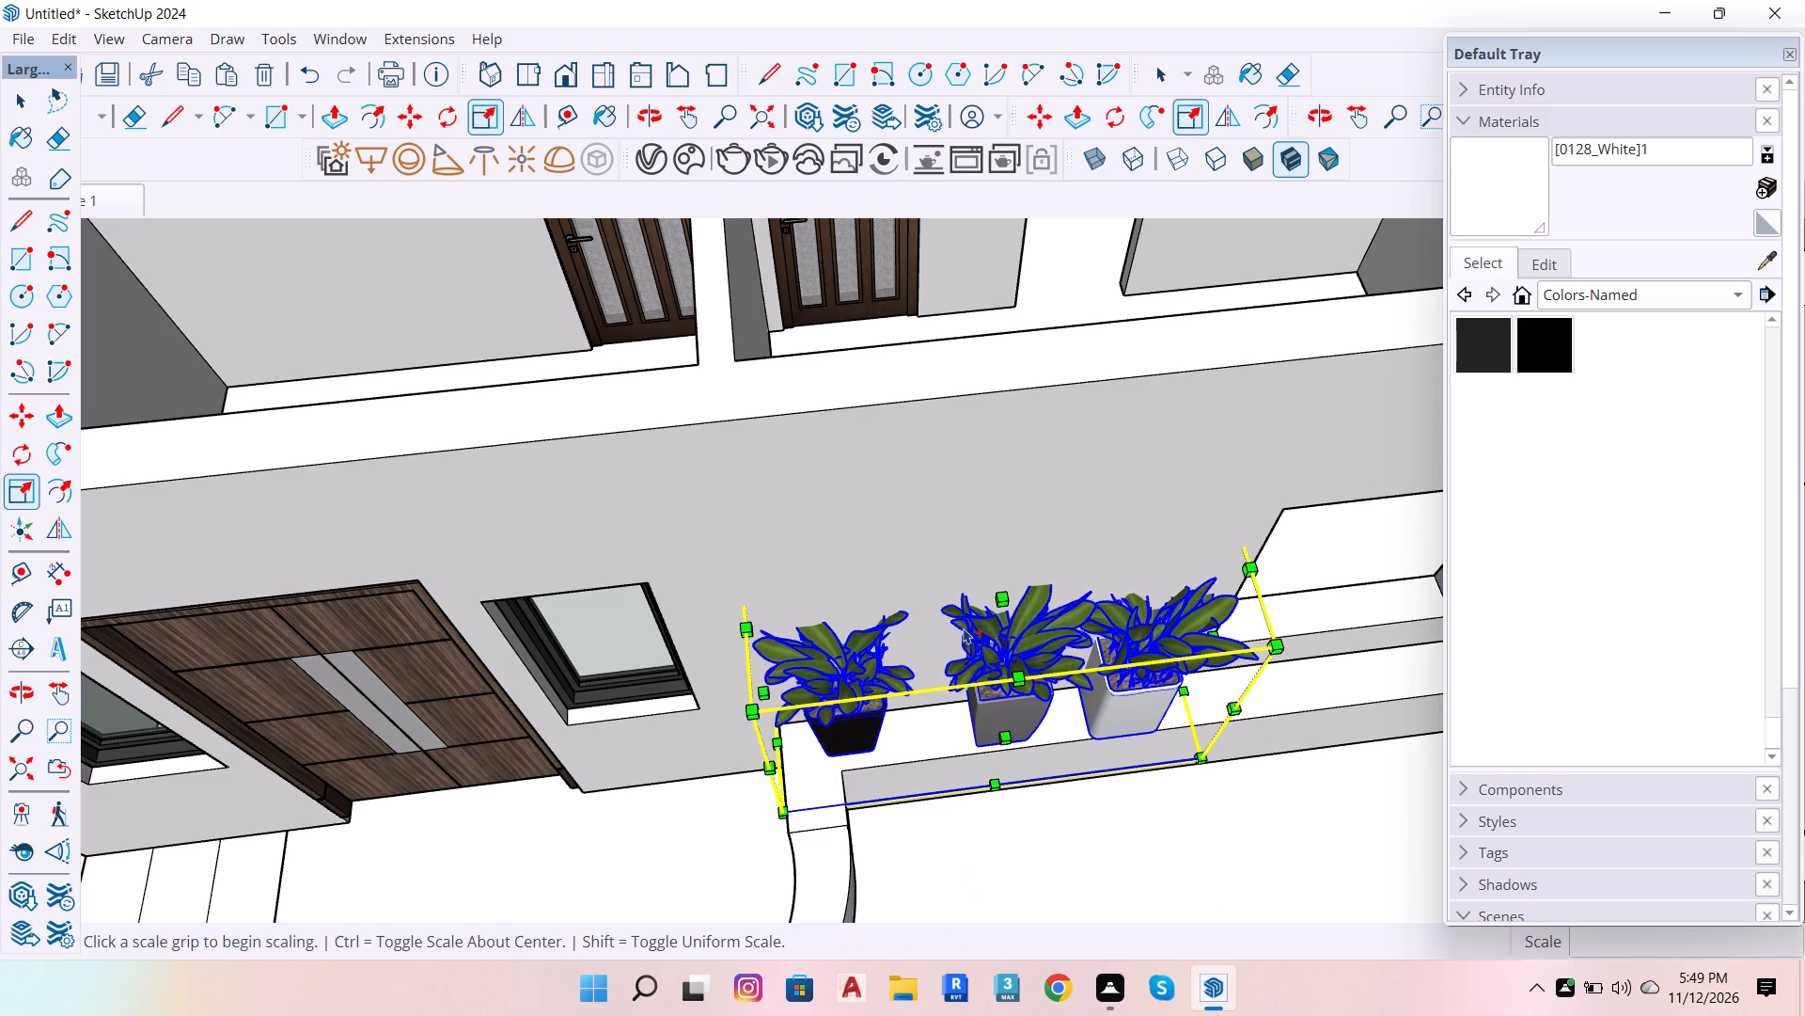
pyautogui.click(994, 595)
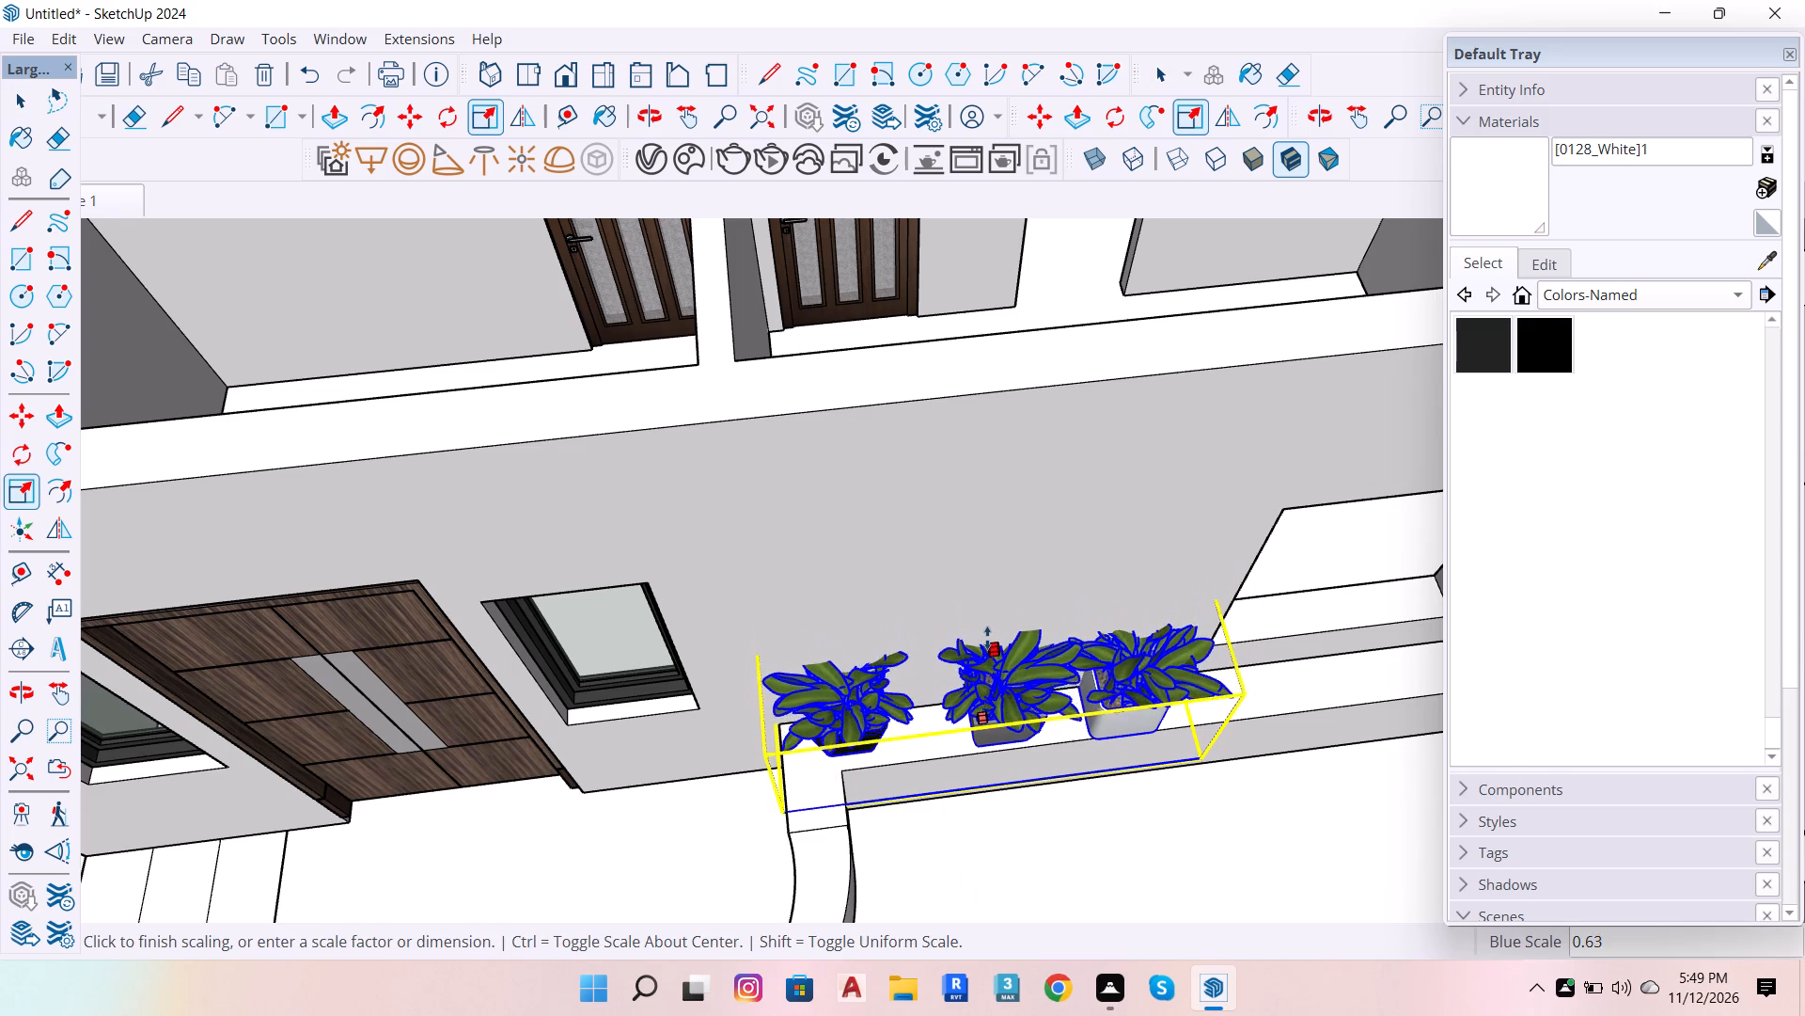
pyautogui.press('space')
# Scale the three potted plants down in height along the blue axis to about 0.75.
pyautogui.scroll(-5, 1033, 521)
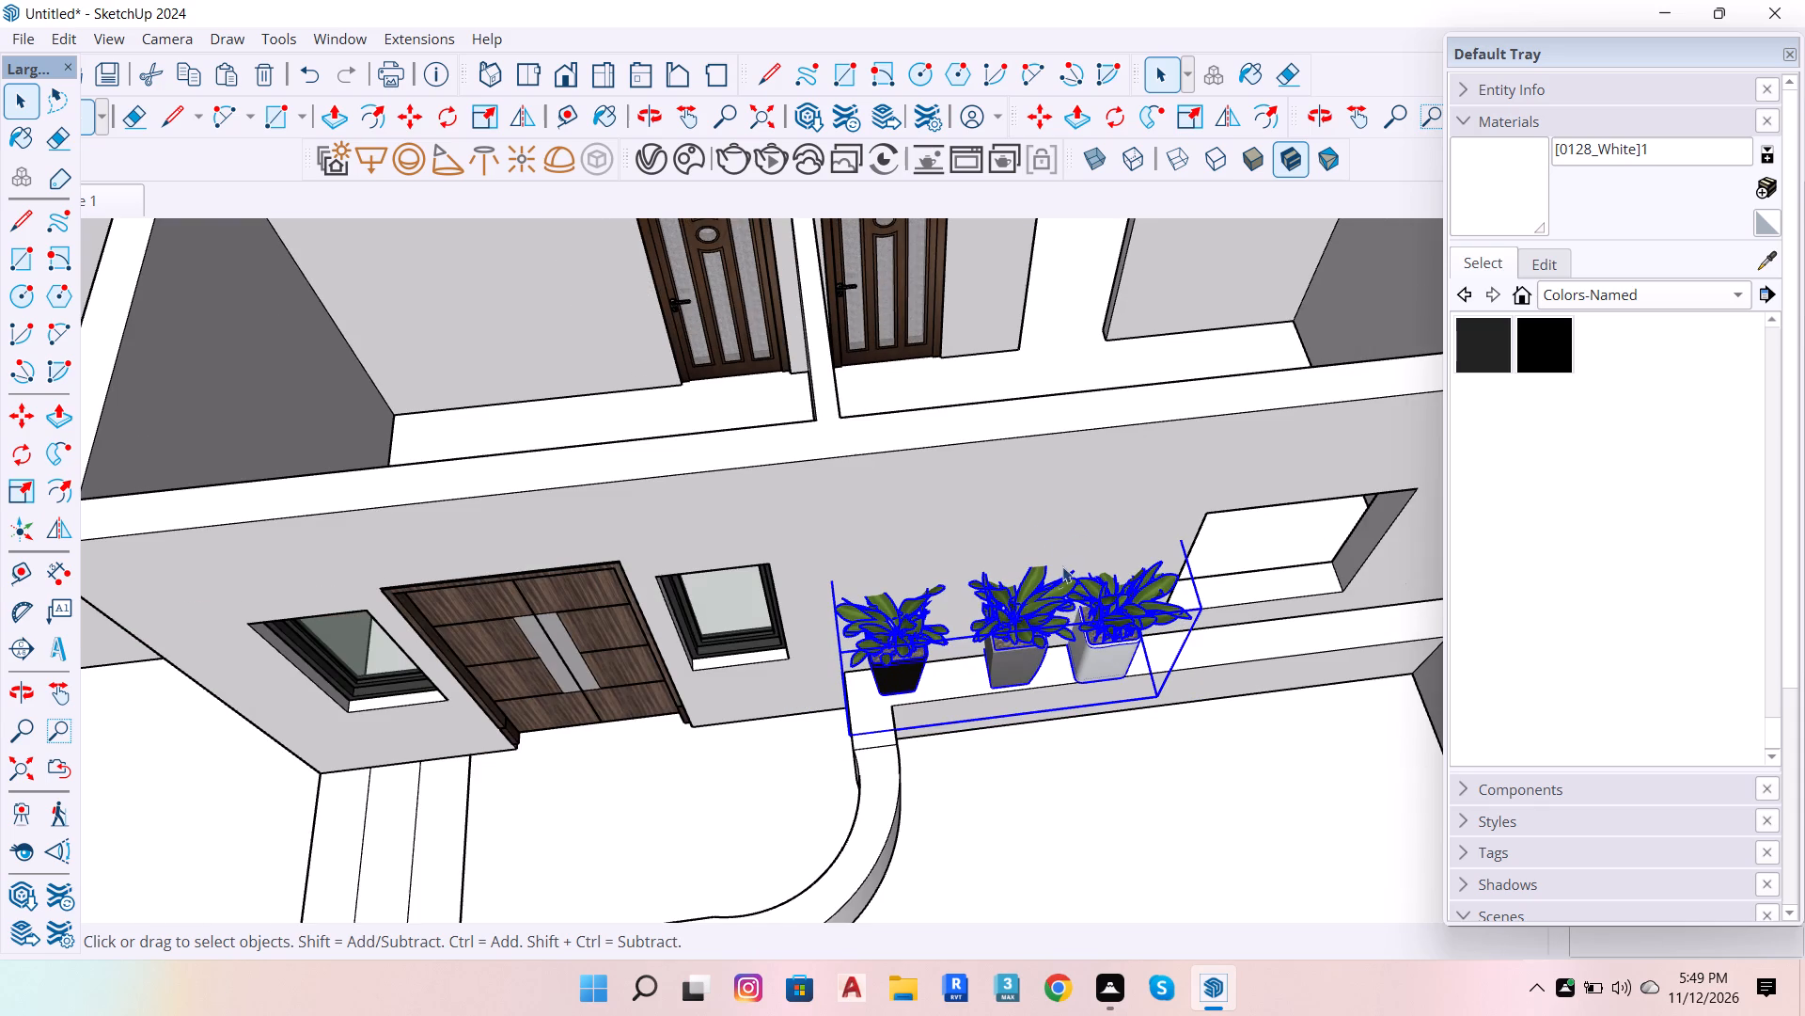
pyautogui.press('s')
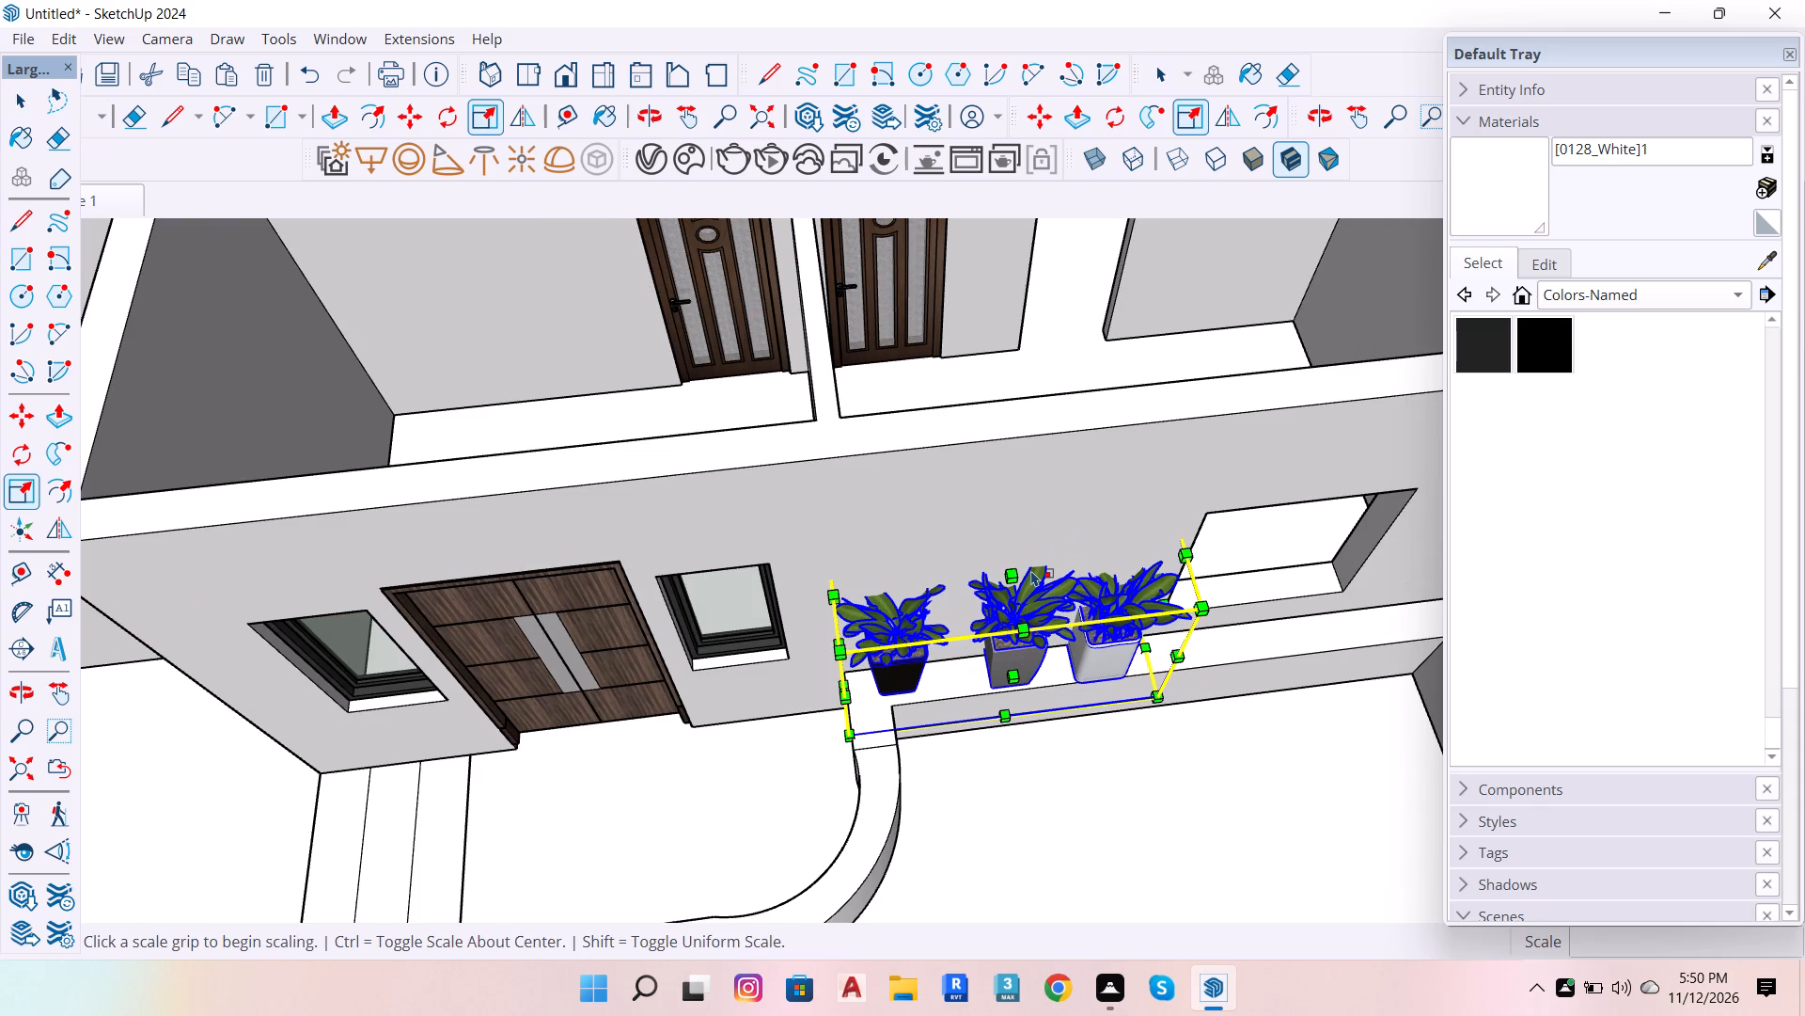
pyautogui.click(1019, 575)
pyautogui.click(1020, 604)
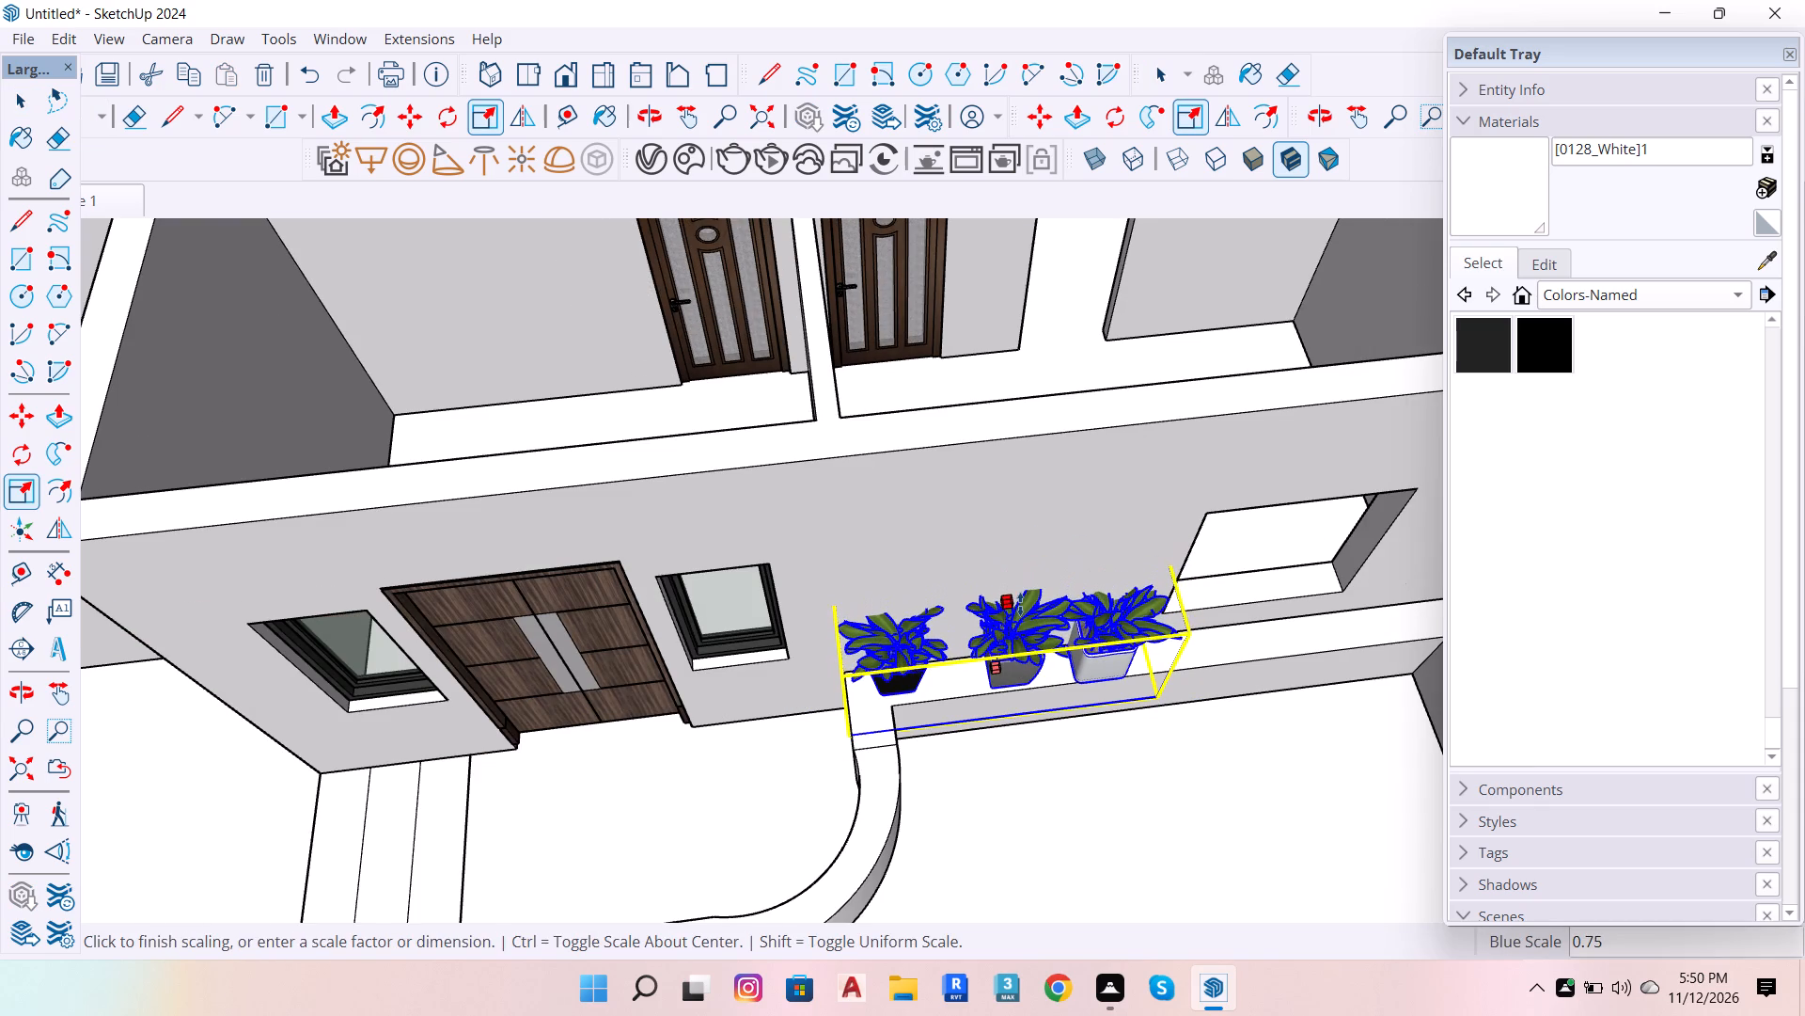
pyautogui.press('space')
# Scale the three potted plants down in depth along the green axis to about 0.85.
pyautogui.scroll(4, 1053, 675)
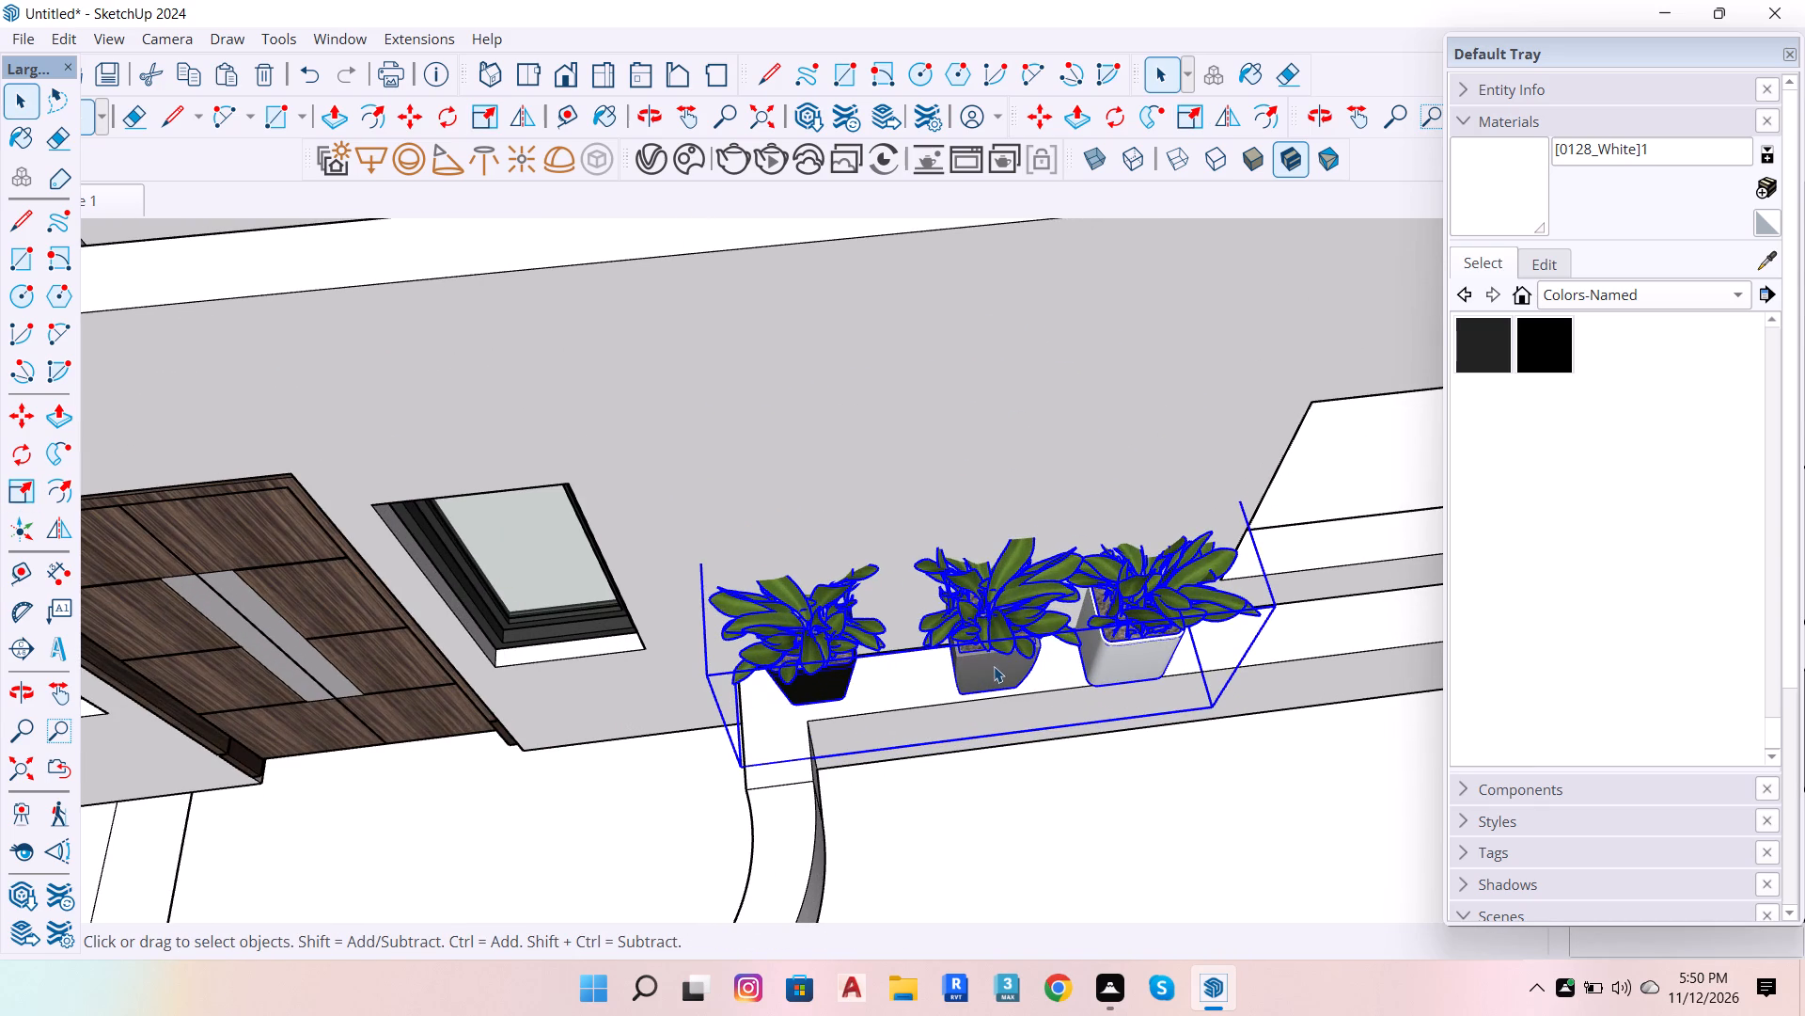
pyautogui.press('s')
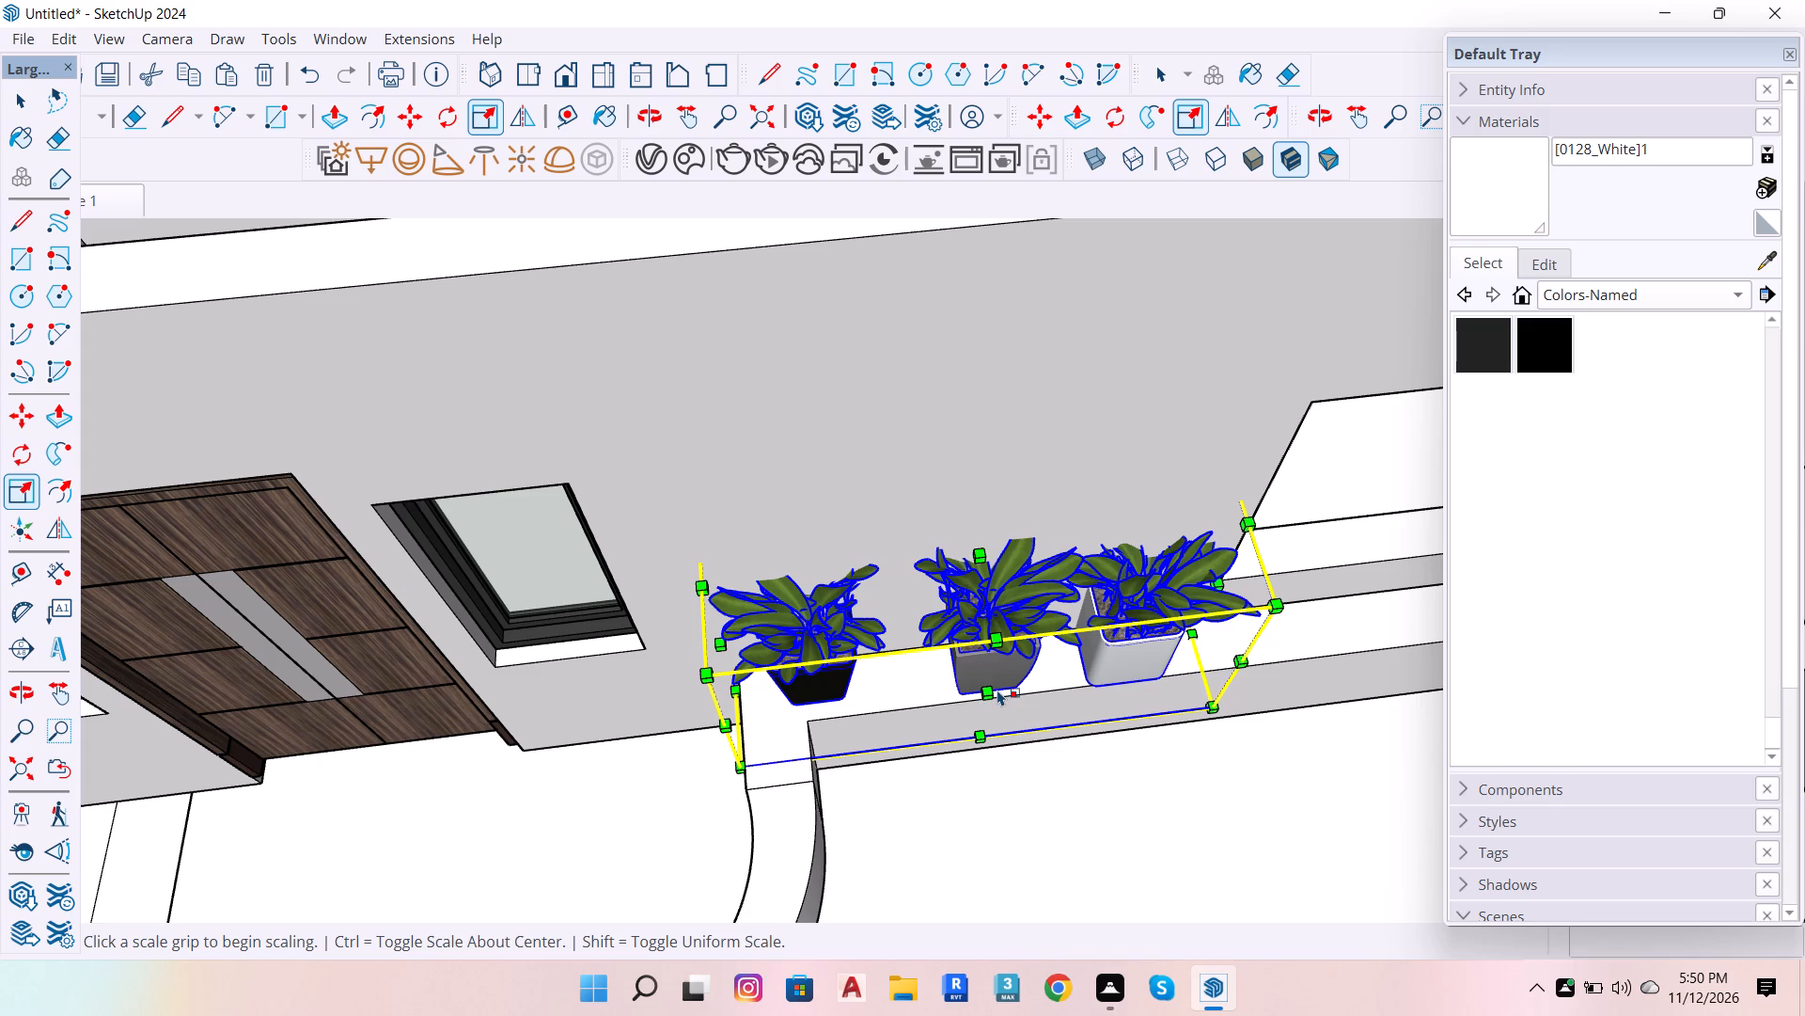
pyautogui.click(983, 696)
pyautogui.click(975, 671)
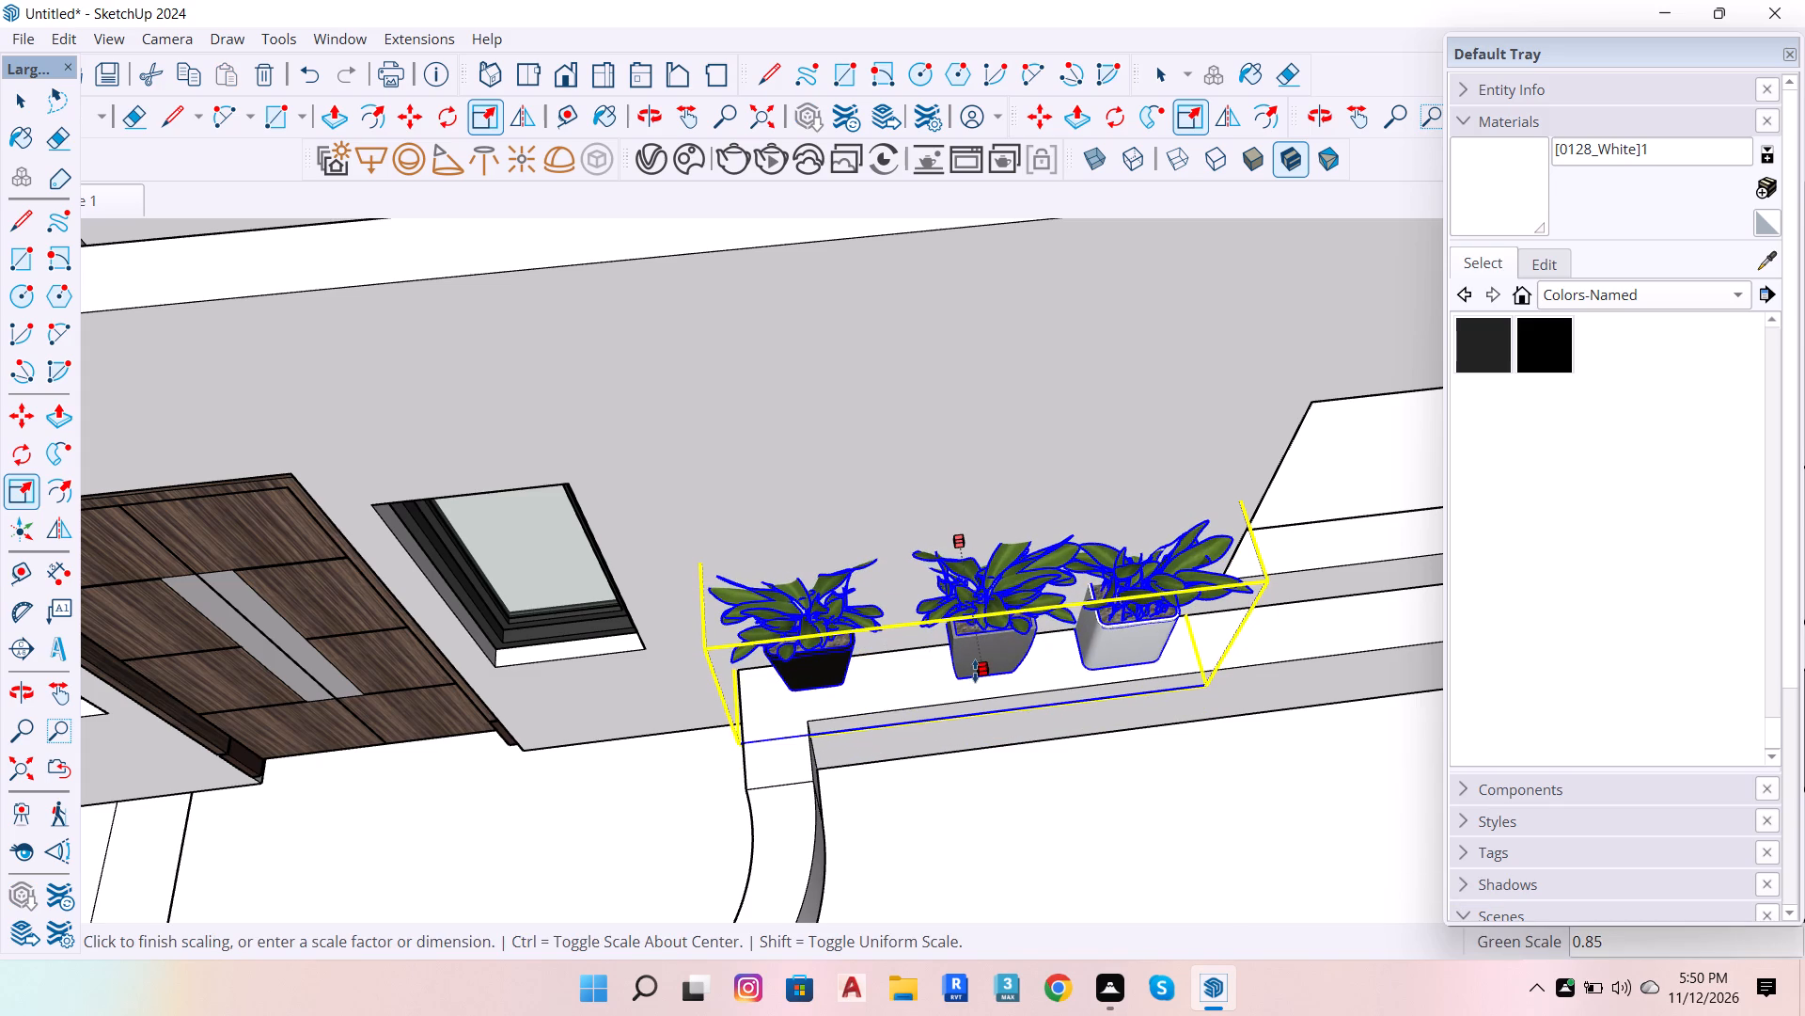
pyautogui.press('space')
# Move the three potted plants about 5" from the black pot's bottom corner toward the inner corner of the low wall's top.
pyautogui.click(829, 686)
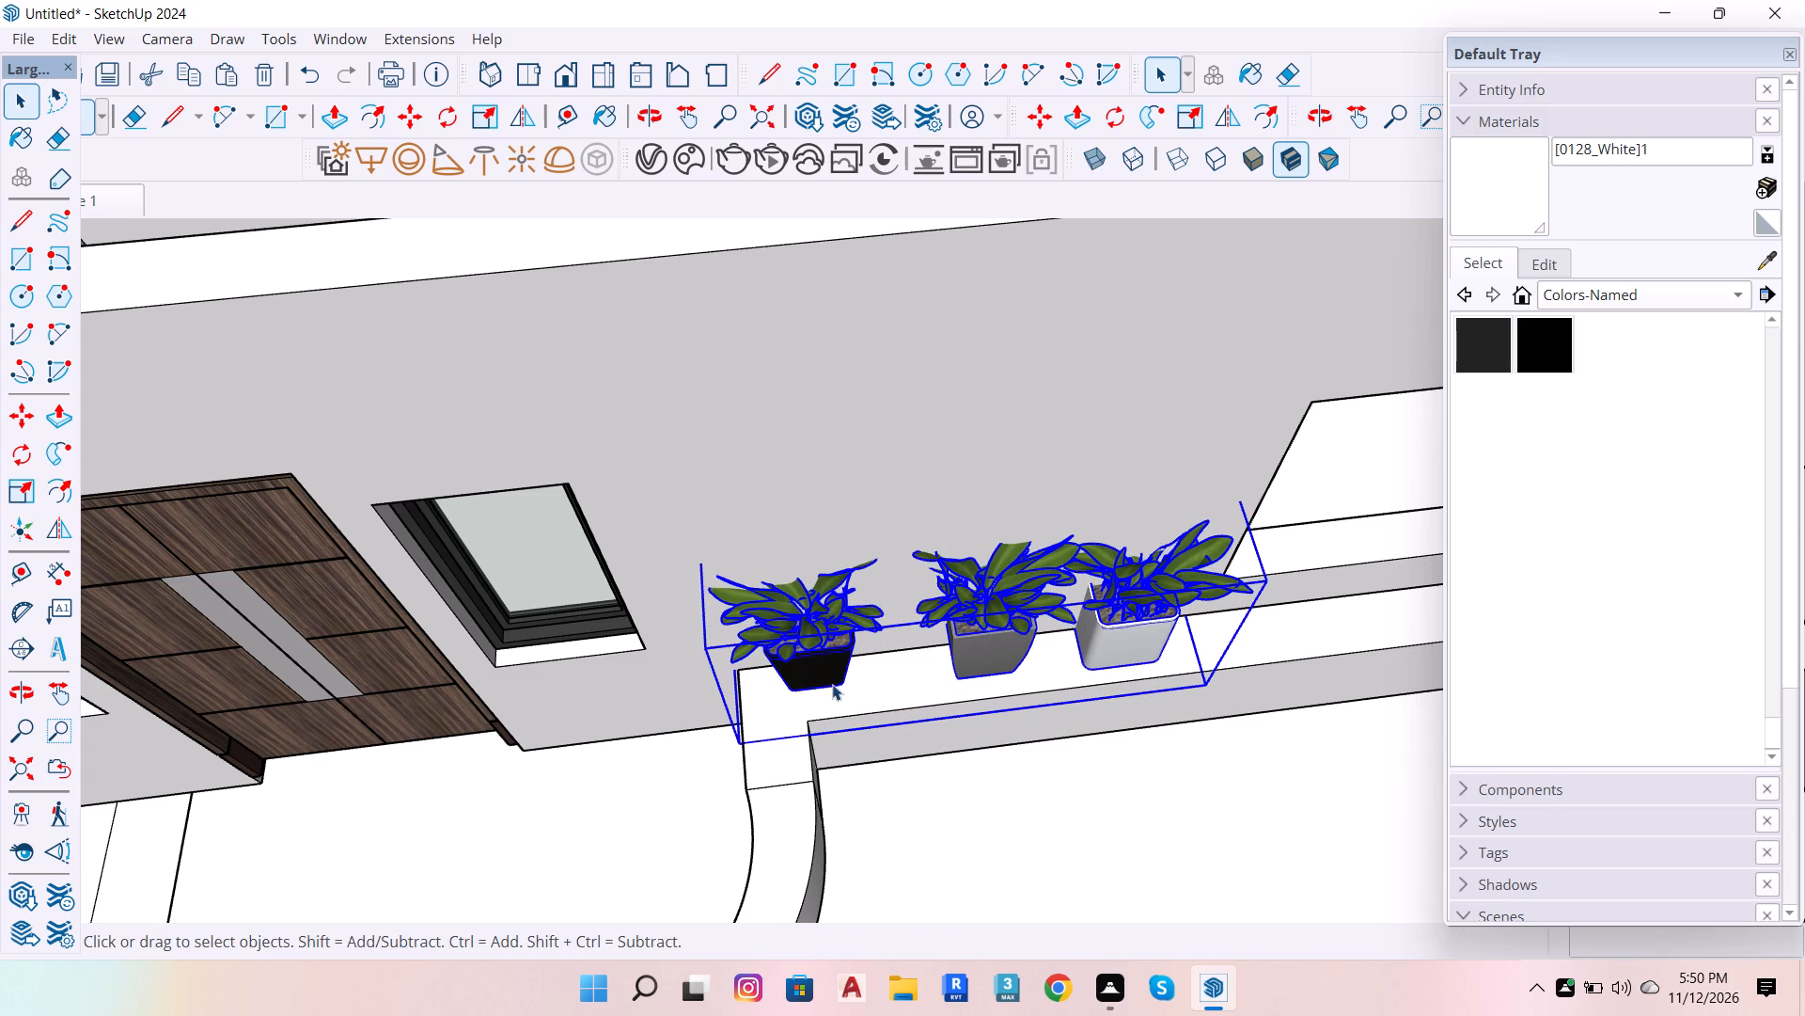
pyautogui.press('m')
pyautogui.scroll(12, 793, 698)
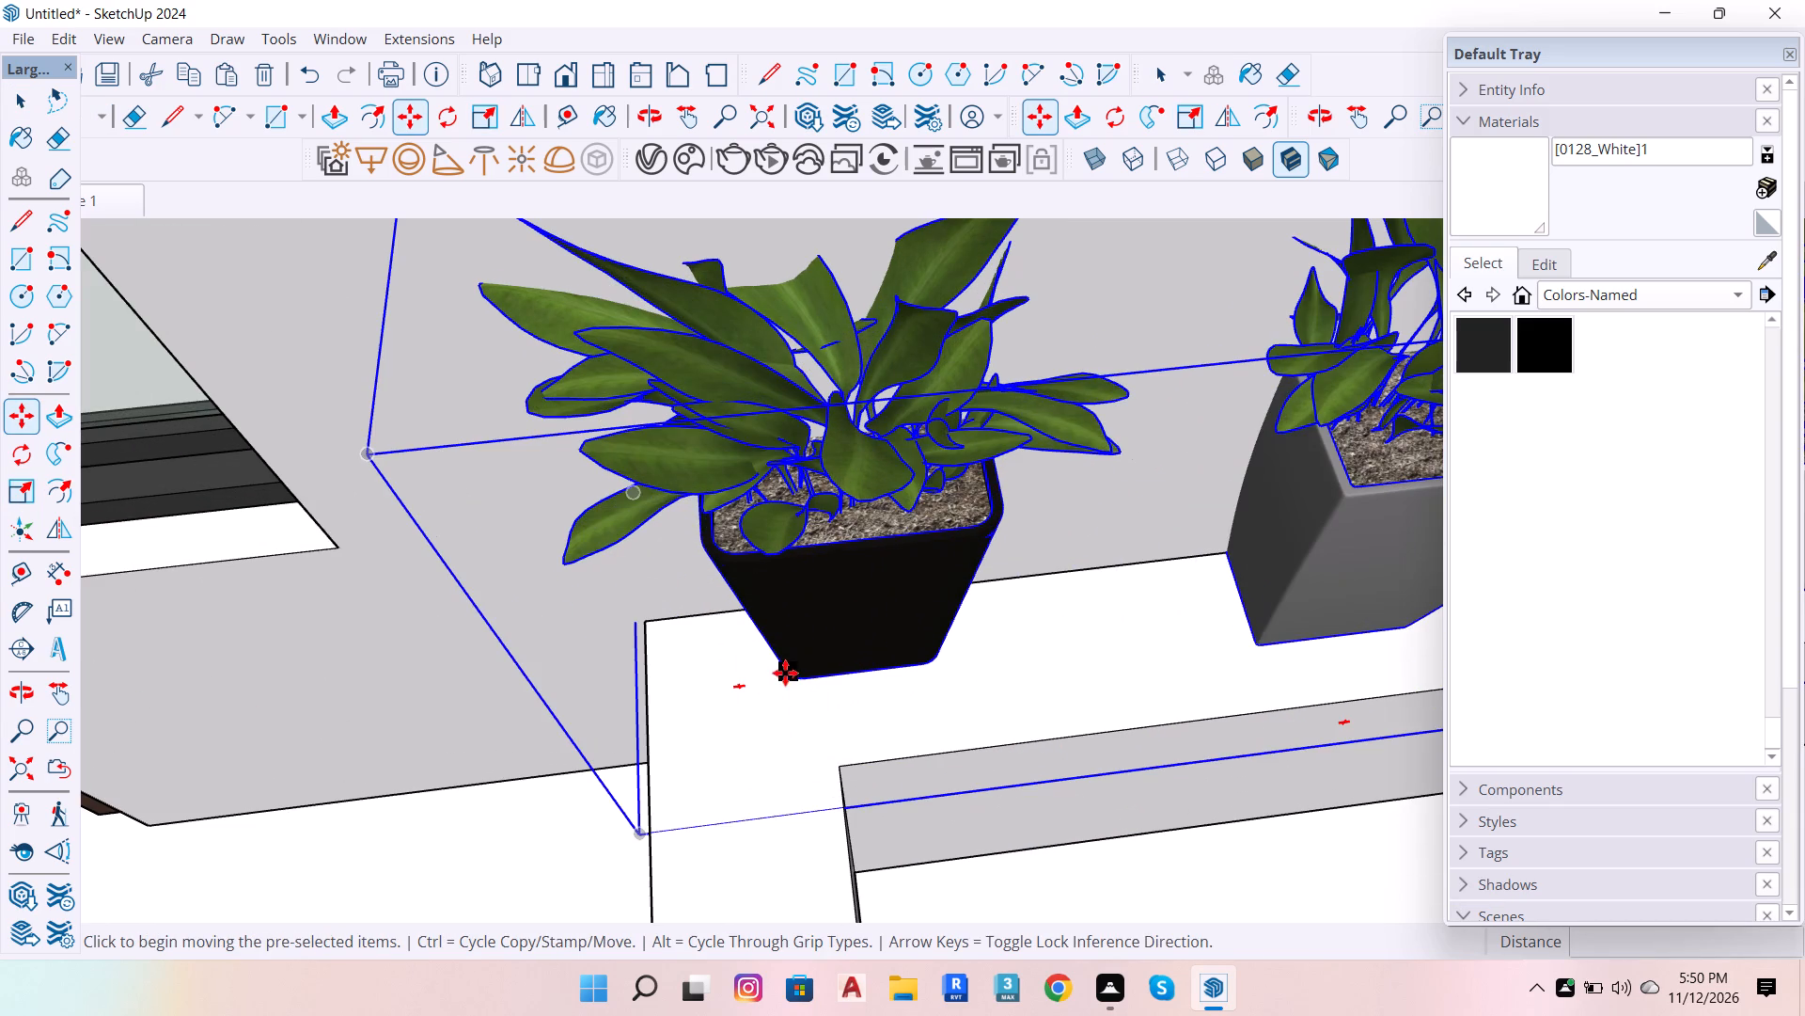
pyautogui.click(792, 679)
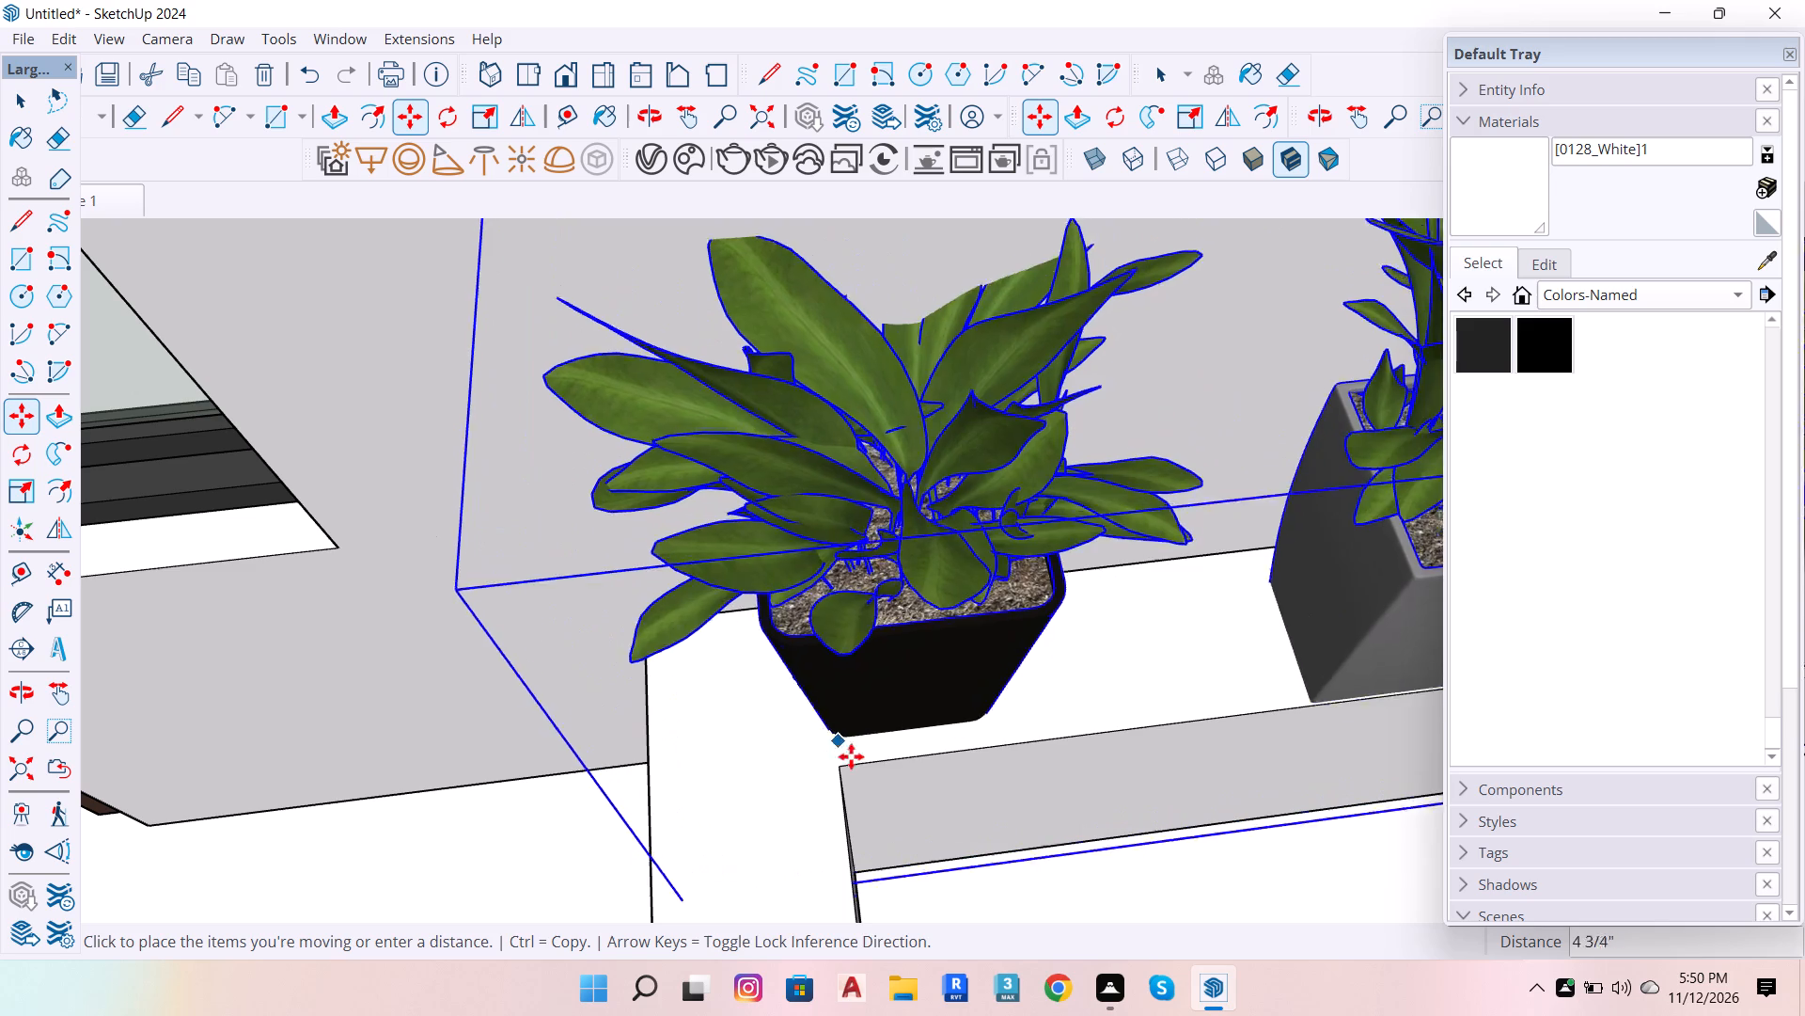
pyautogui.click(850, 752)
pyautogui.scroll(-6, 824, 680)
pyautogui.press('space')
pyautogui.scroll(-7, 824, 682)
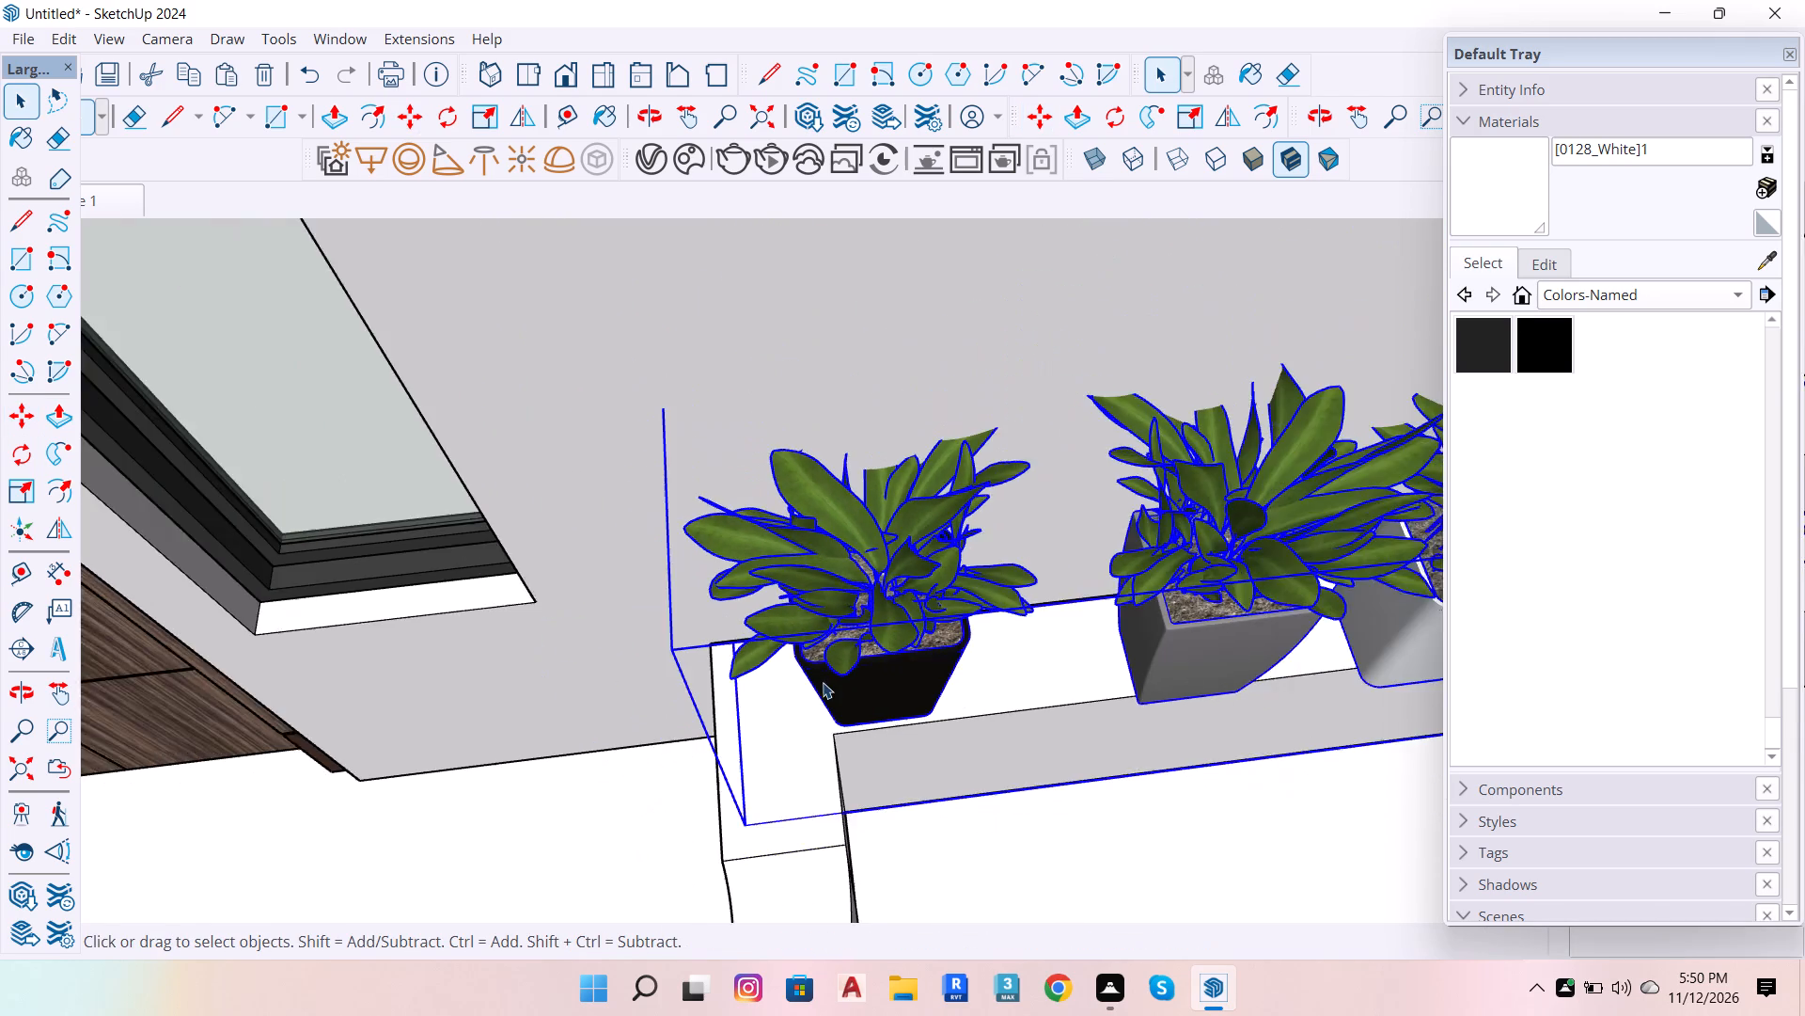
# Examine how the three potted plants sit on the low wall relative to the window and the curved section.
pyautogui.scroll(-15, 824, 680)
pyautogui.scroll(-7, 1159, 571)
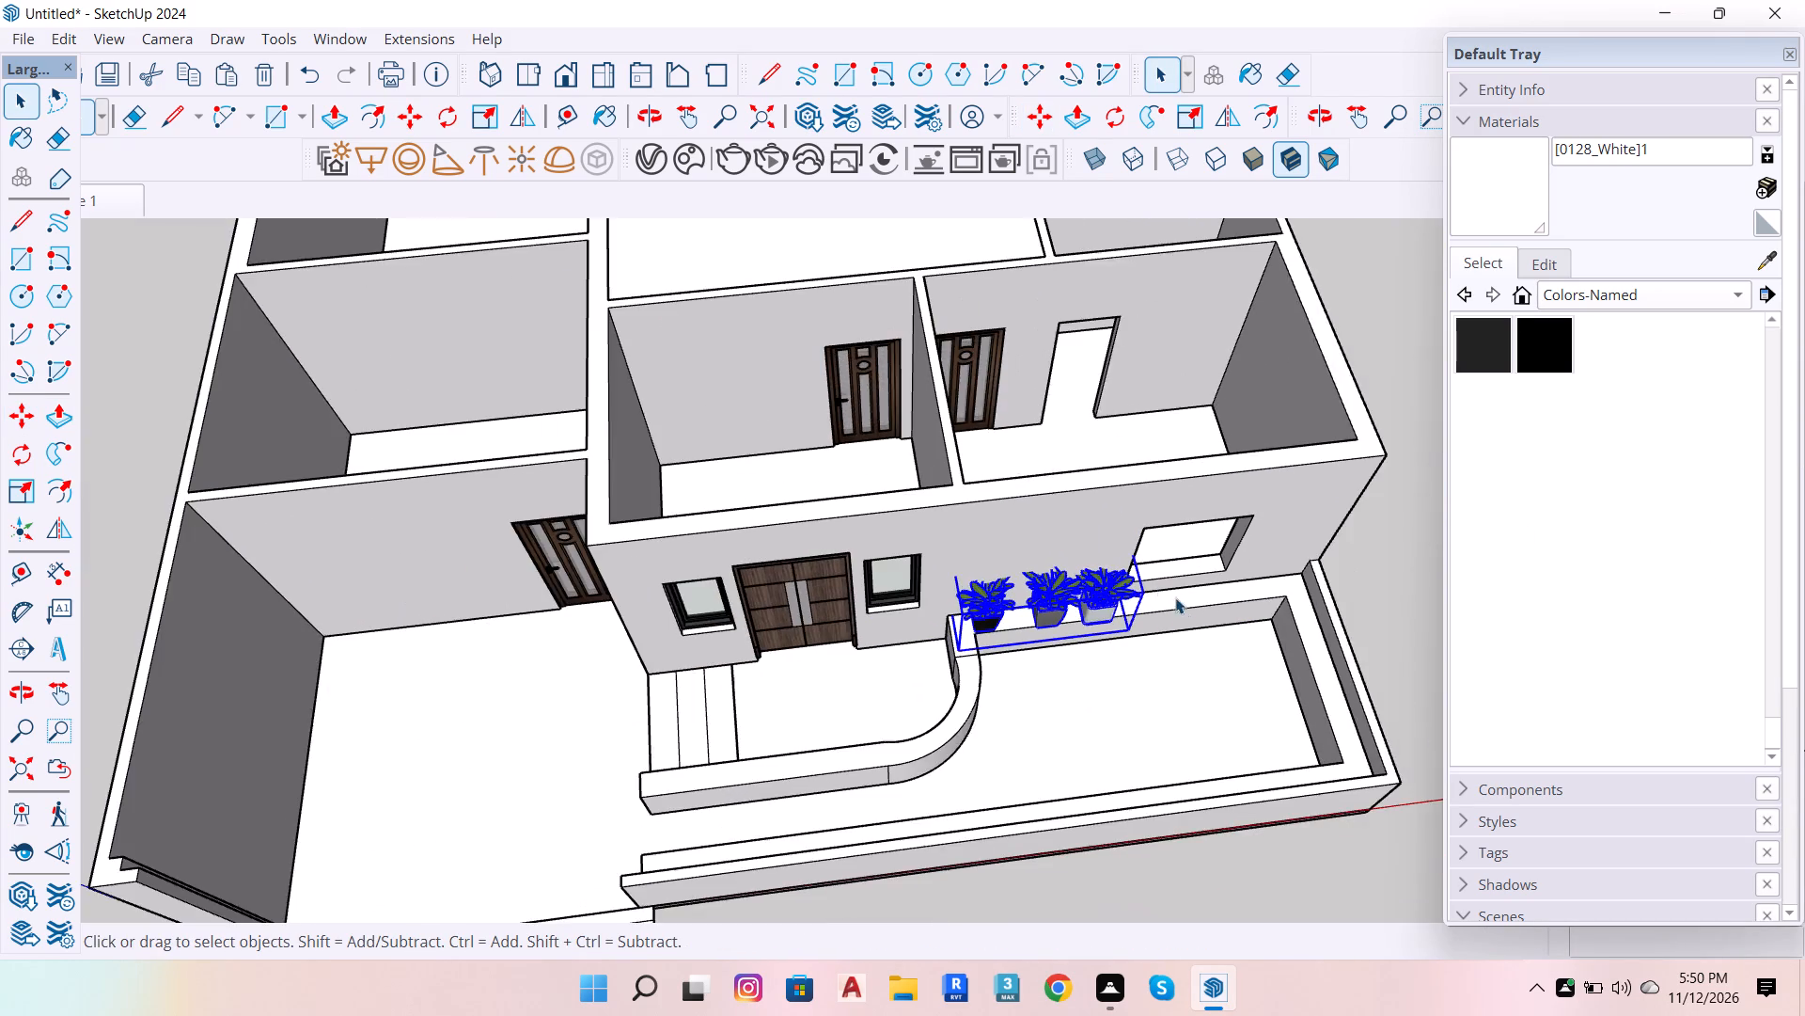
pyautogui.scroll(9, 1150, 654)
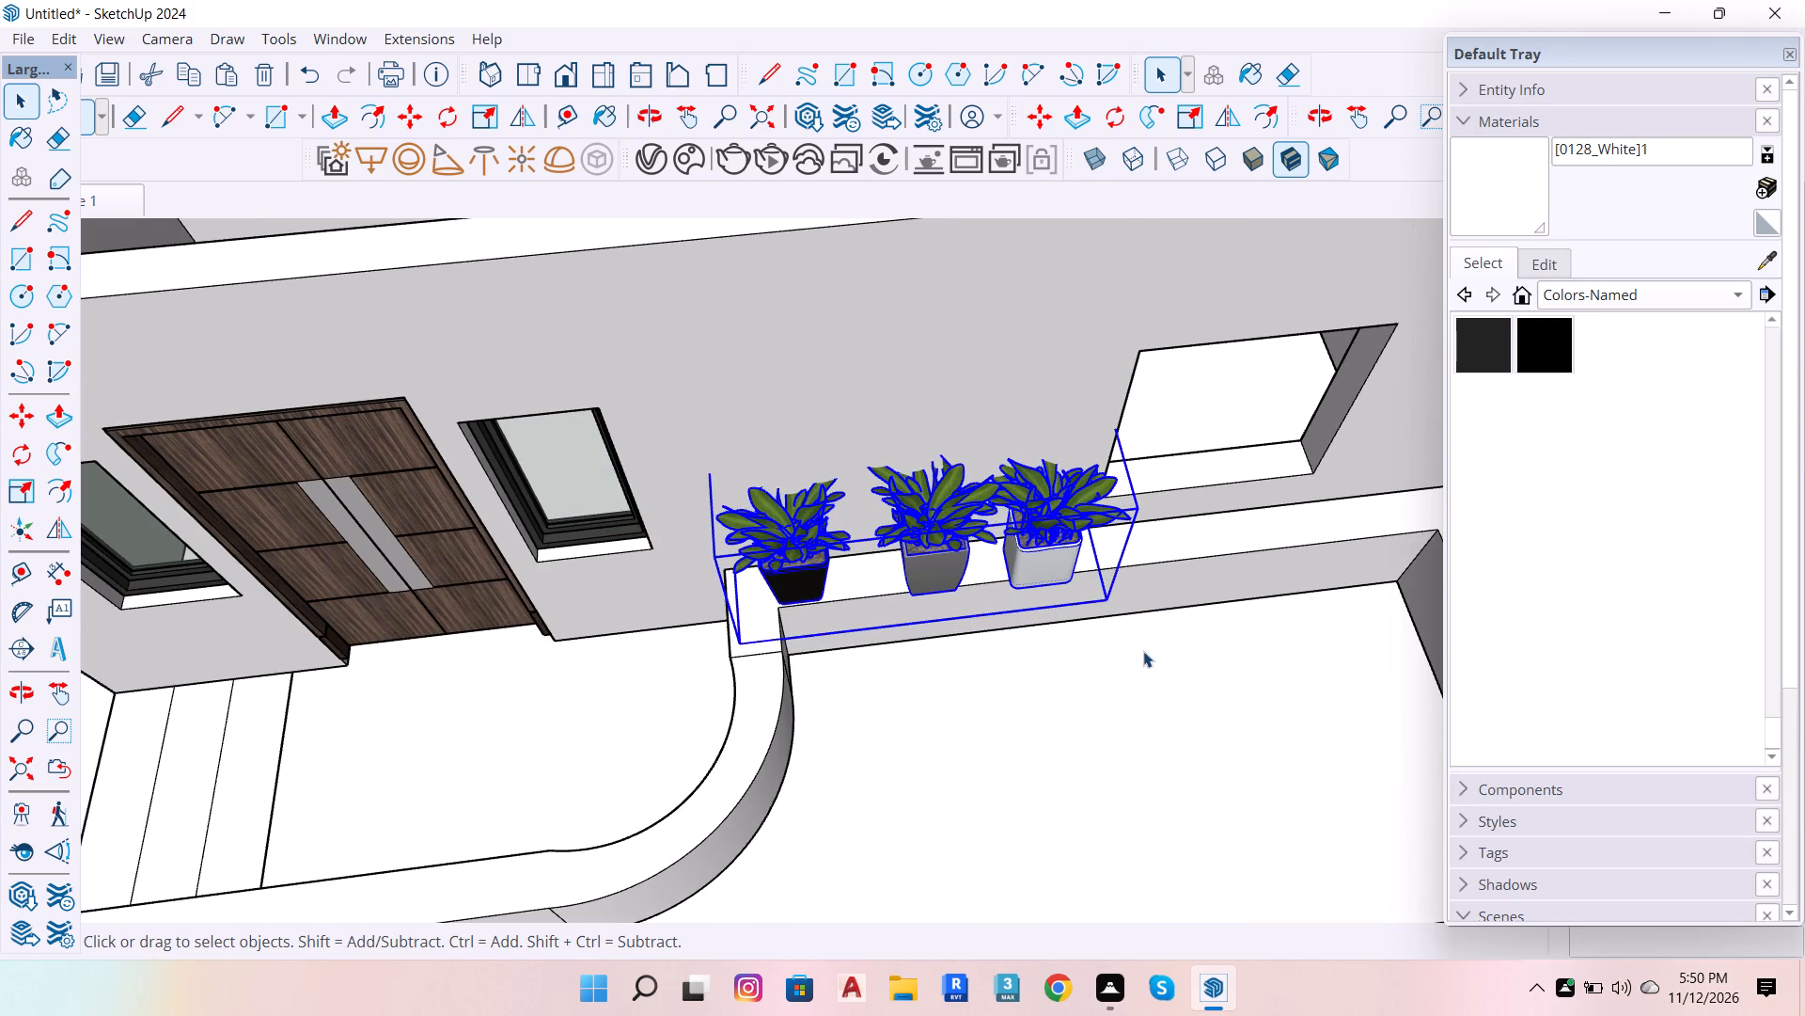
pyautogui.scroll(4, 1143, 651)
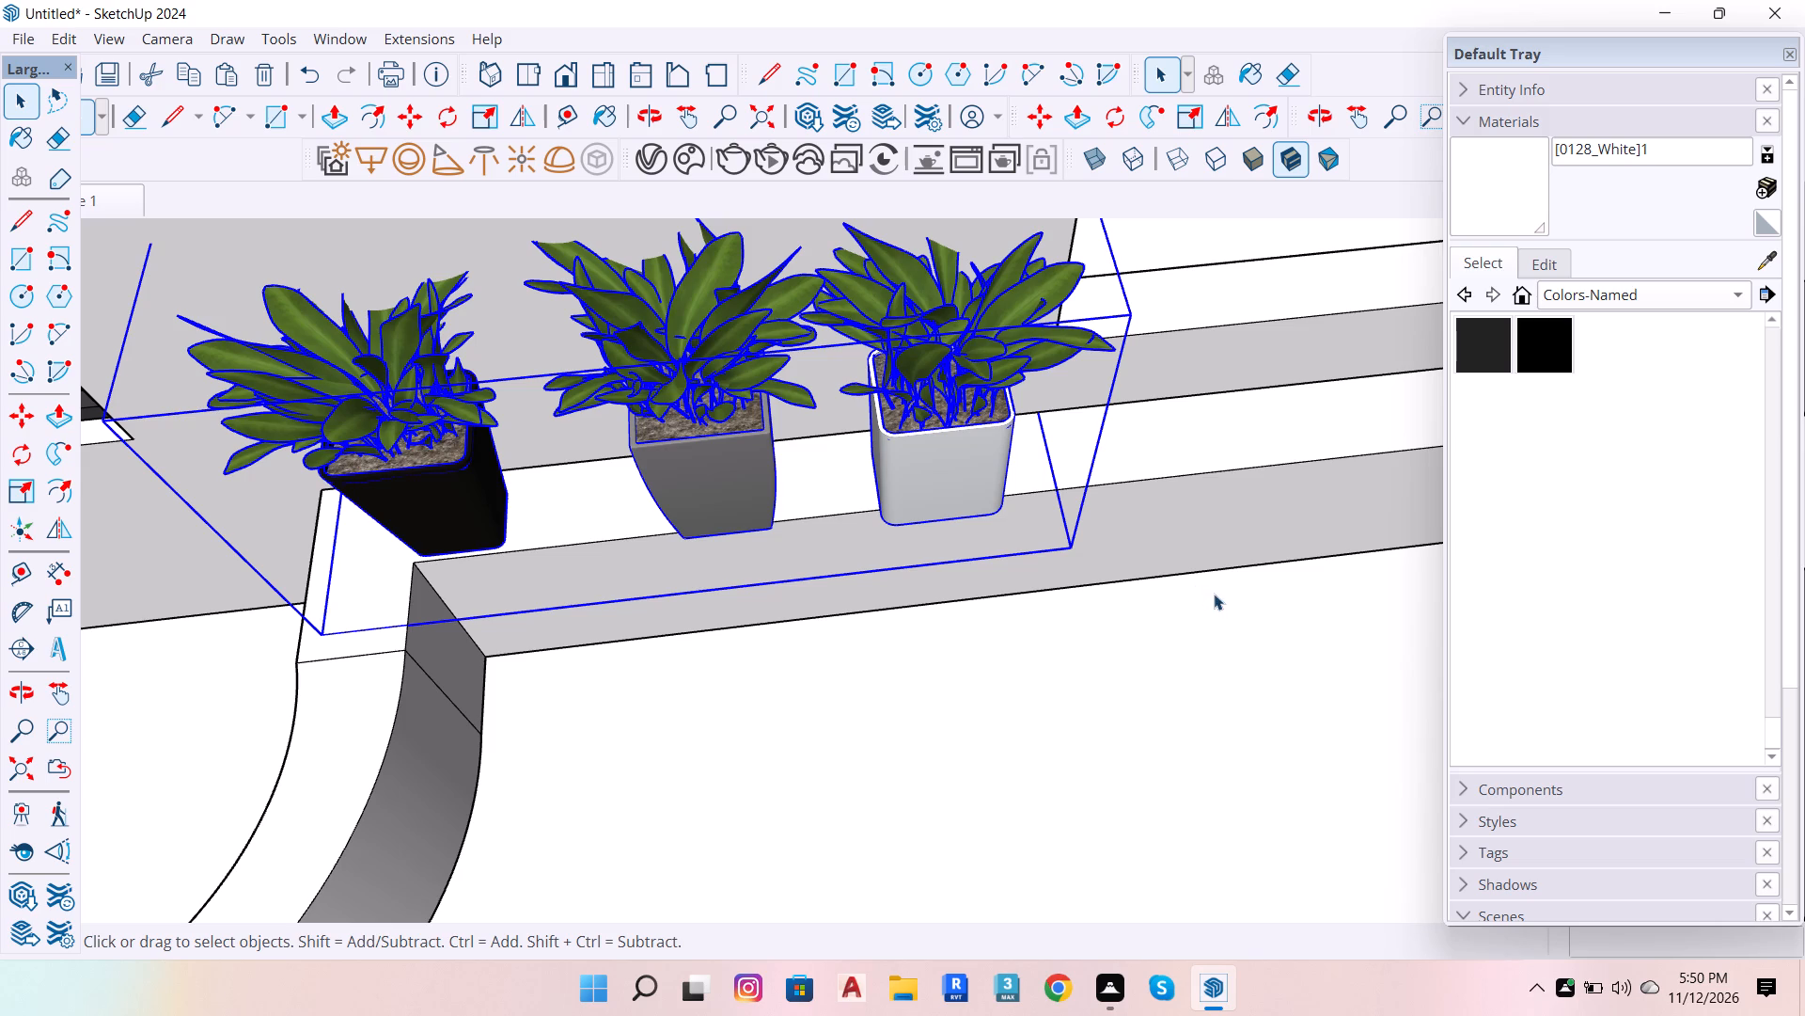
pyautogui.scroll(-16, 764, 548)
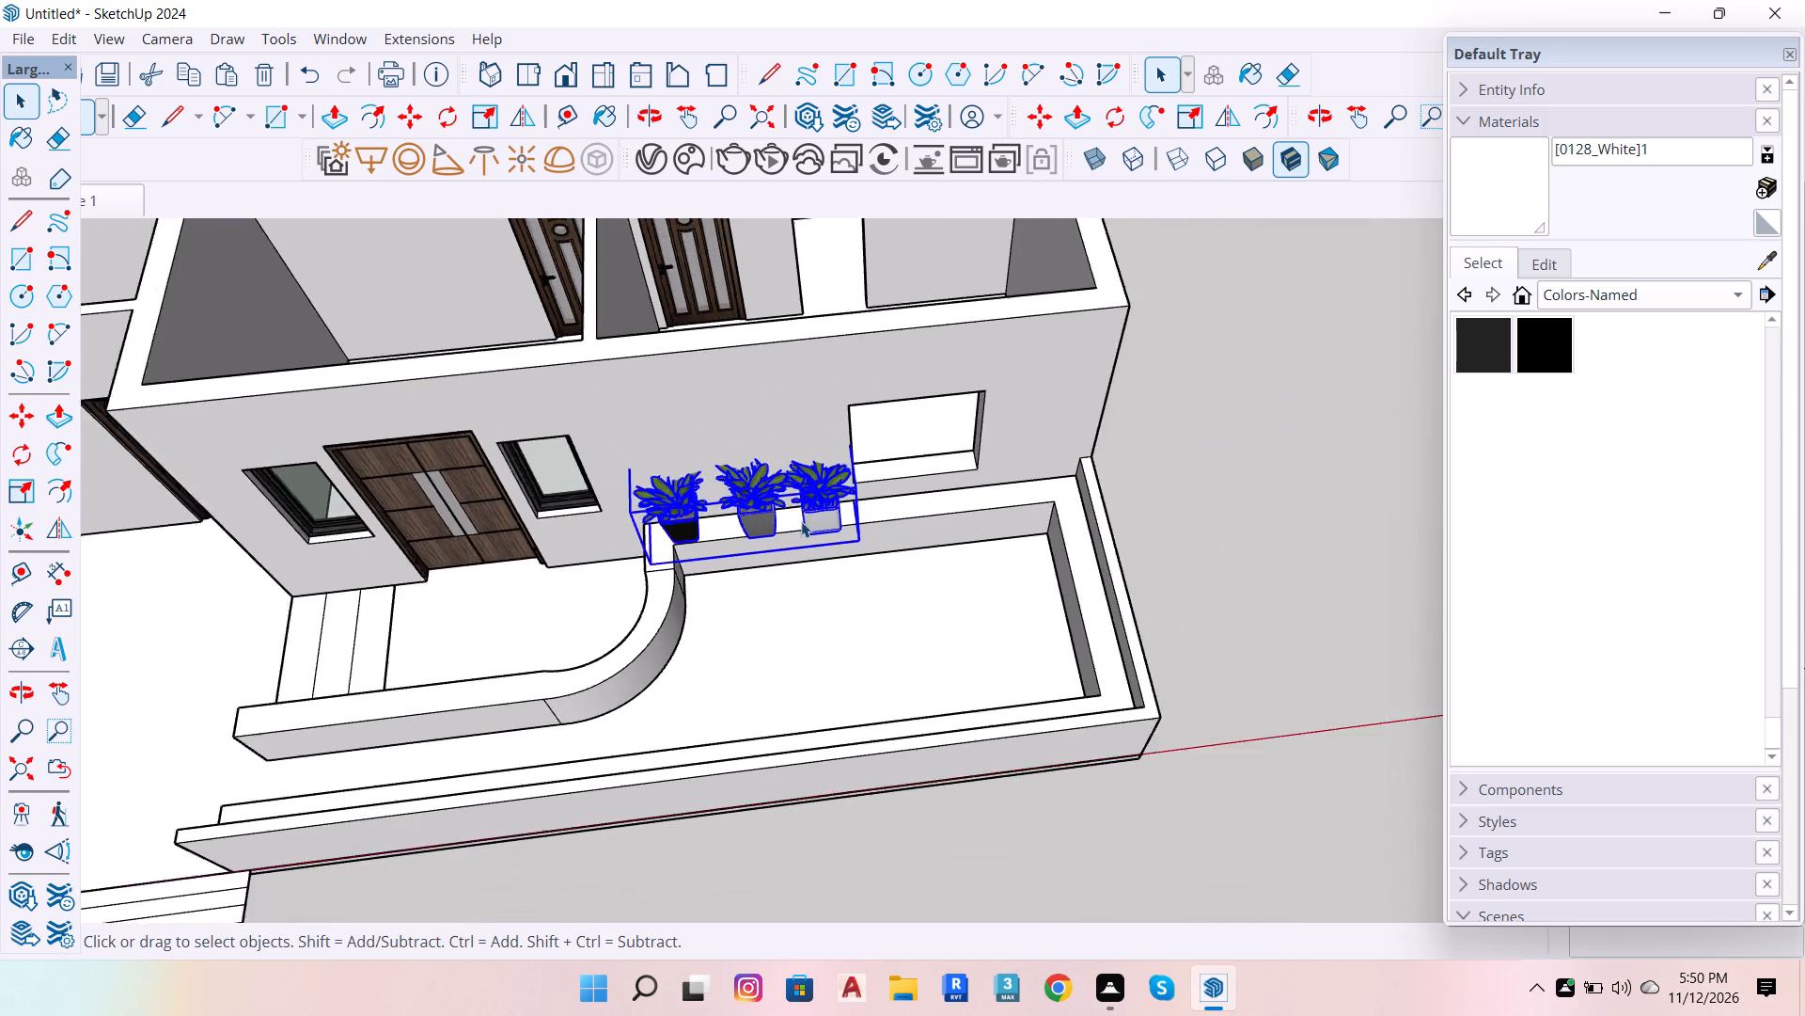
pyautogui.scroll(-3, 801, 521)
pyautogui.scroll(5, 962, 488)
pyautogui.scroll(7, 662, 572)
pyautogui.scroll(-7, 652, 576)
pyautogui.scroll(4, 742, 528)
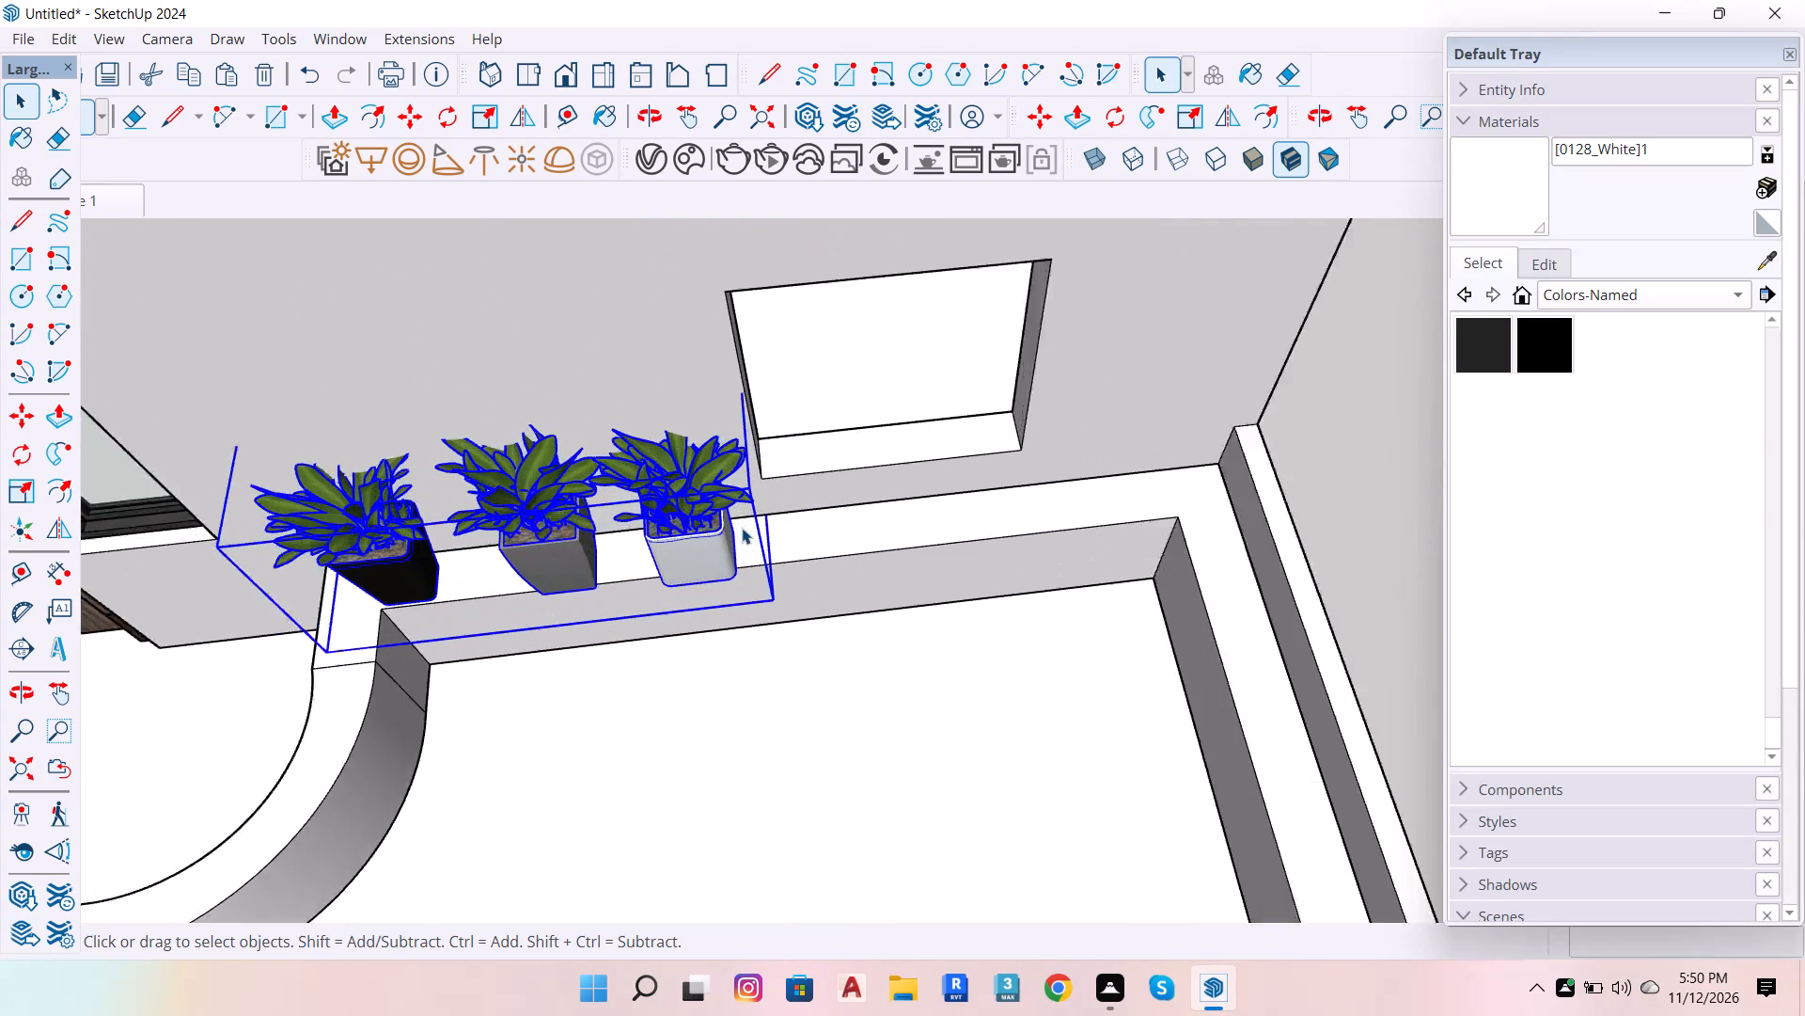
pyautogui.scroll(8, 742, 528)
pyautogui.click(795, 654)
pyautogui.scroll(-2, 795, 654)
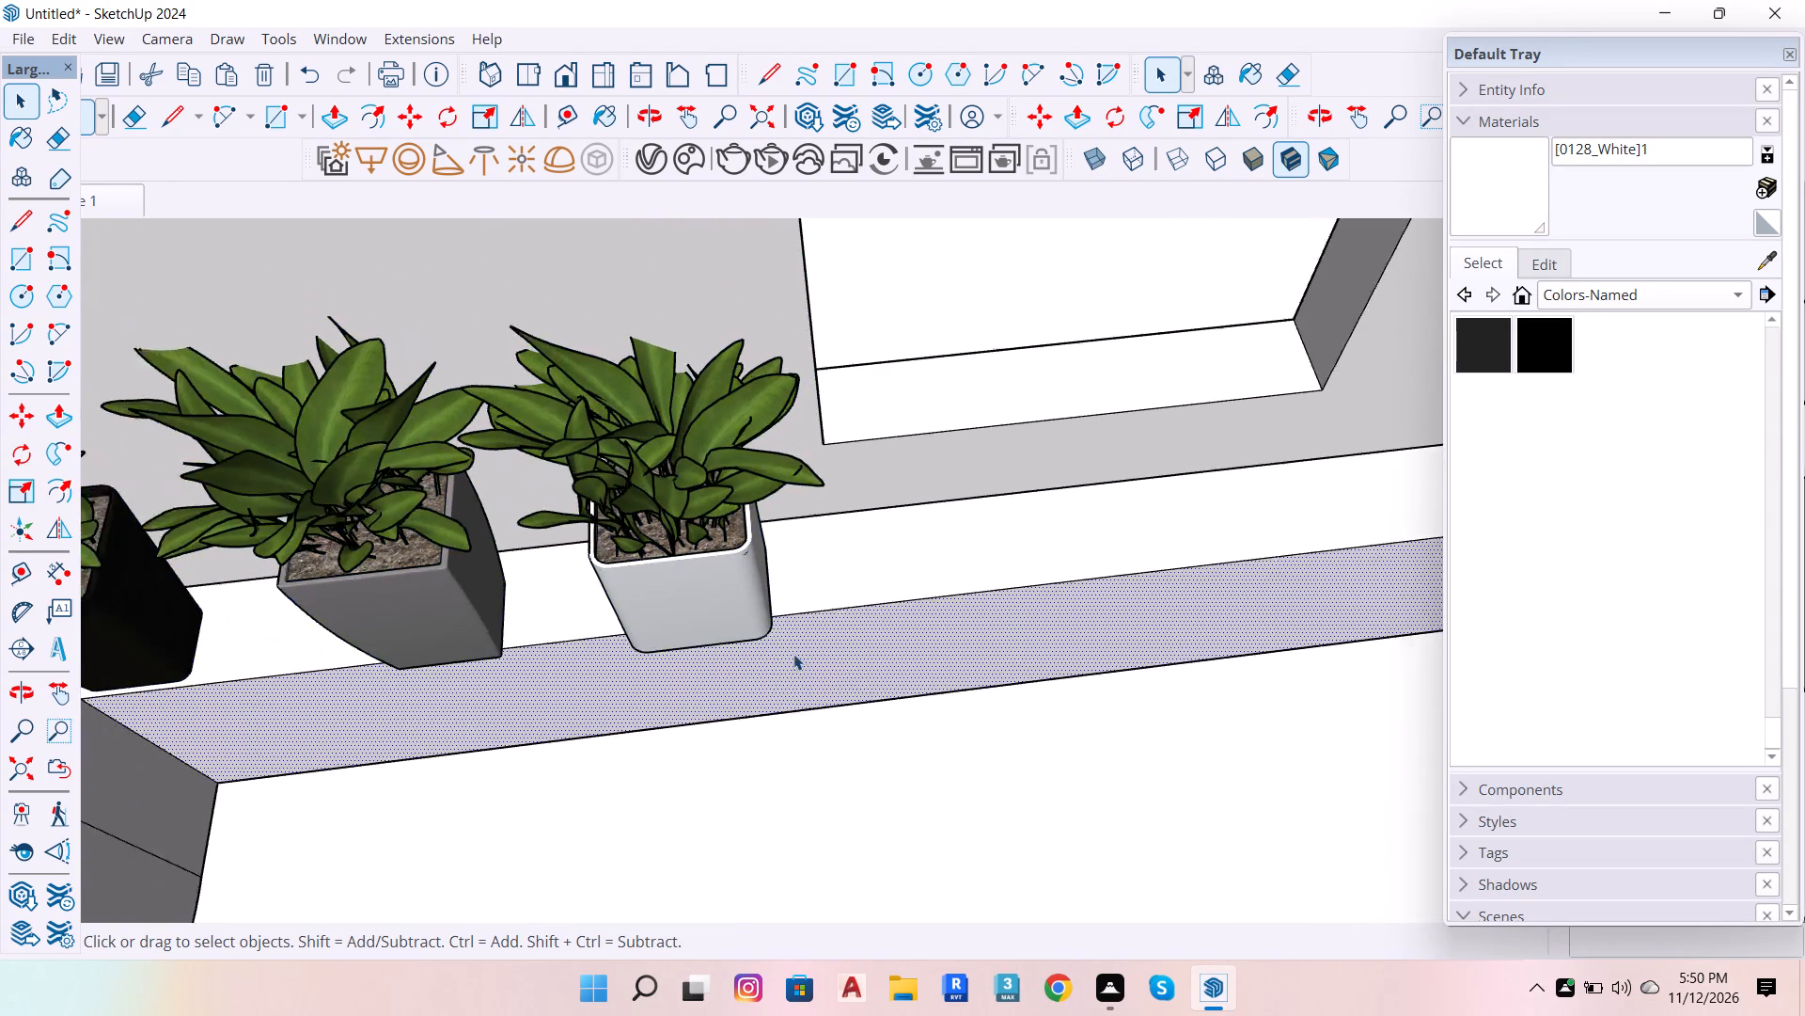
pyautogui.scroll(-13, 793, 654)
pyautogui.scroll(8, 567, 706)
pyautogui.scroll(-8, 624, 652)
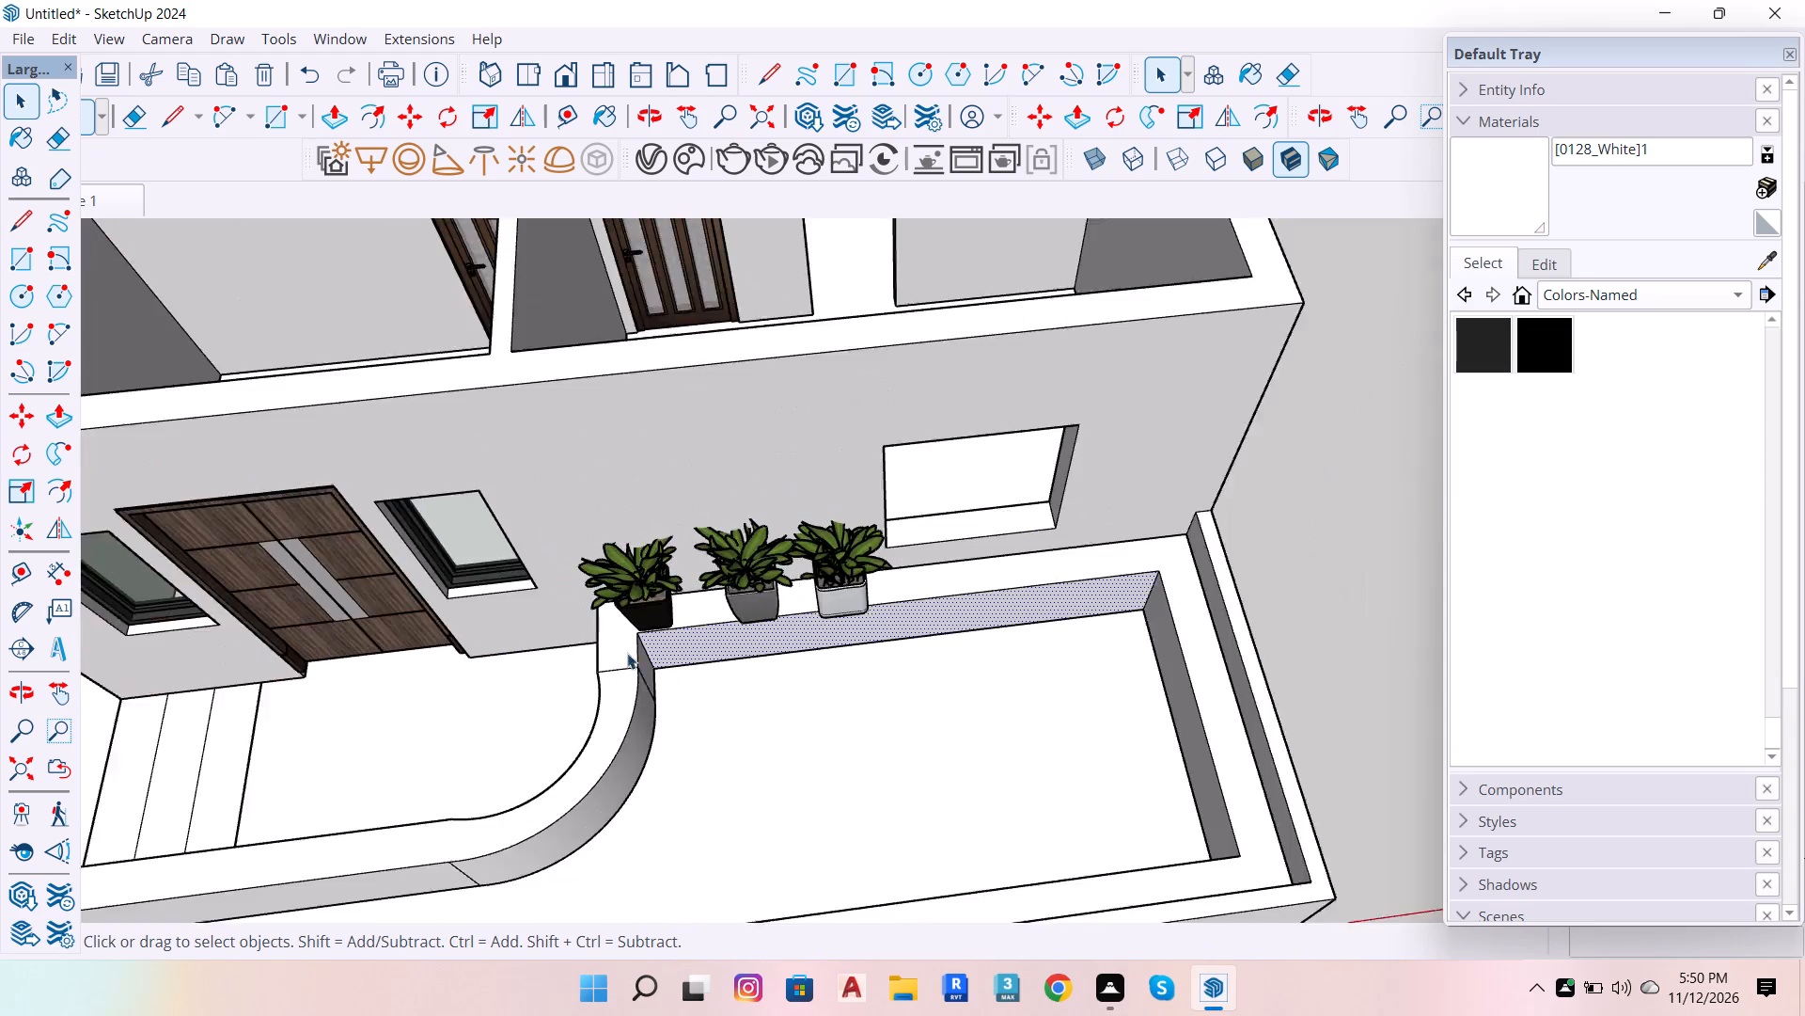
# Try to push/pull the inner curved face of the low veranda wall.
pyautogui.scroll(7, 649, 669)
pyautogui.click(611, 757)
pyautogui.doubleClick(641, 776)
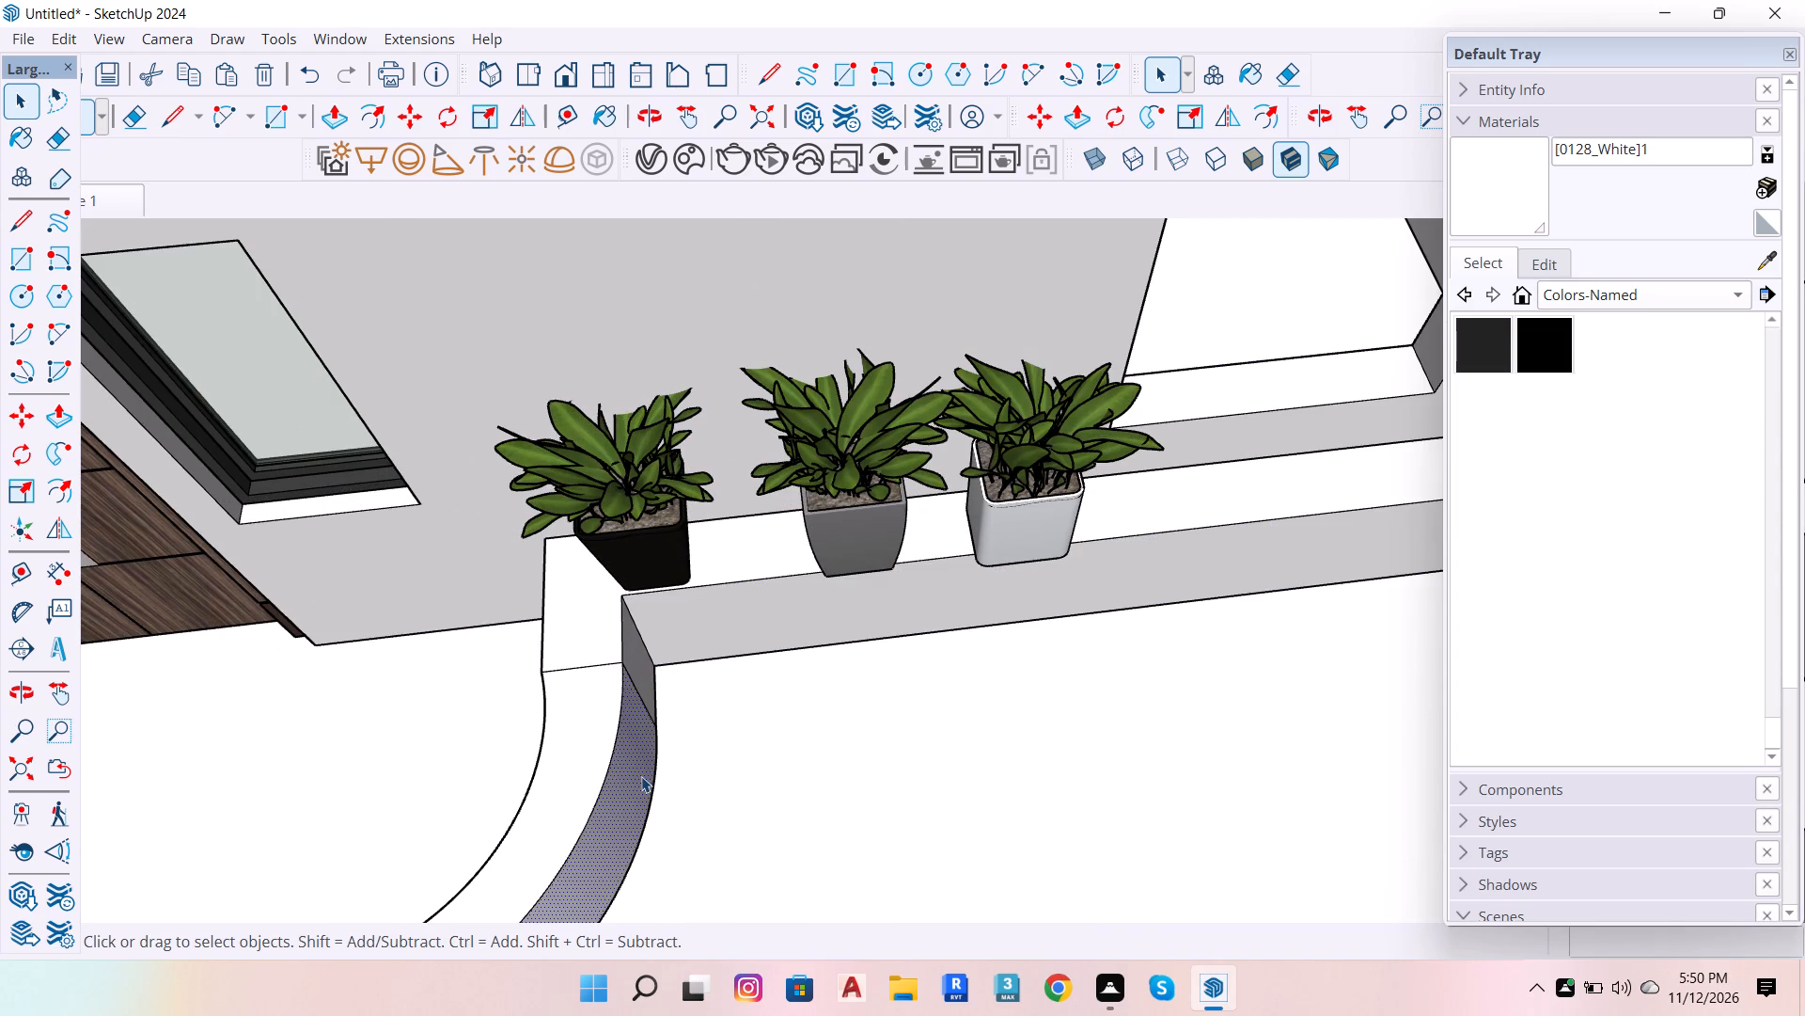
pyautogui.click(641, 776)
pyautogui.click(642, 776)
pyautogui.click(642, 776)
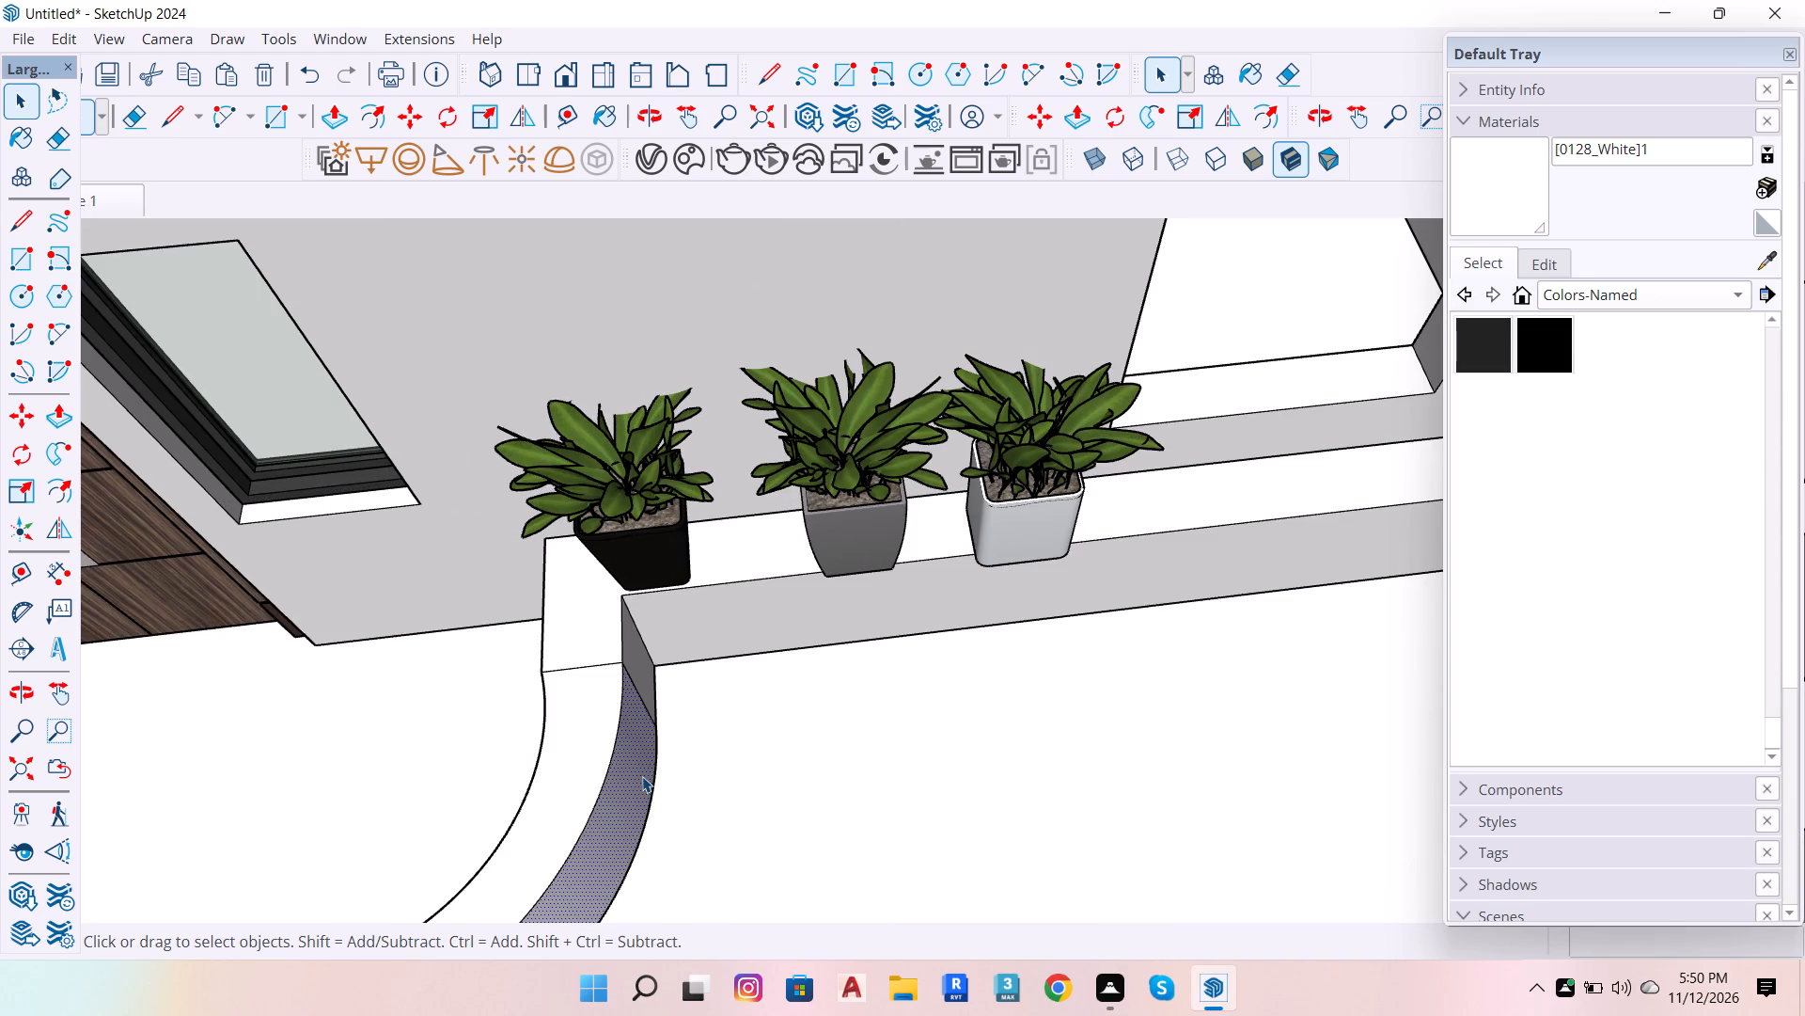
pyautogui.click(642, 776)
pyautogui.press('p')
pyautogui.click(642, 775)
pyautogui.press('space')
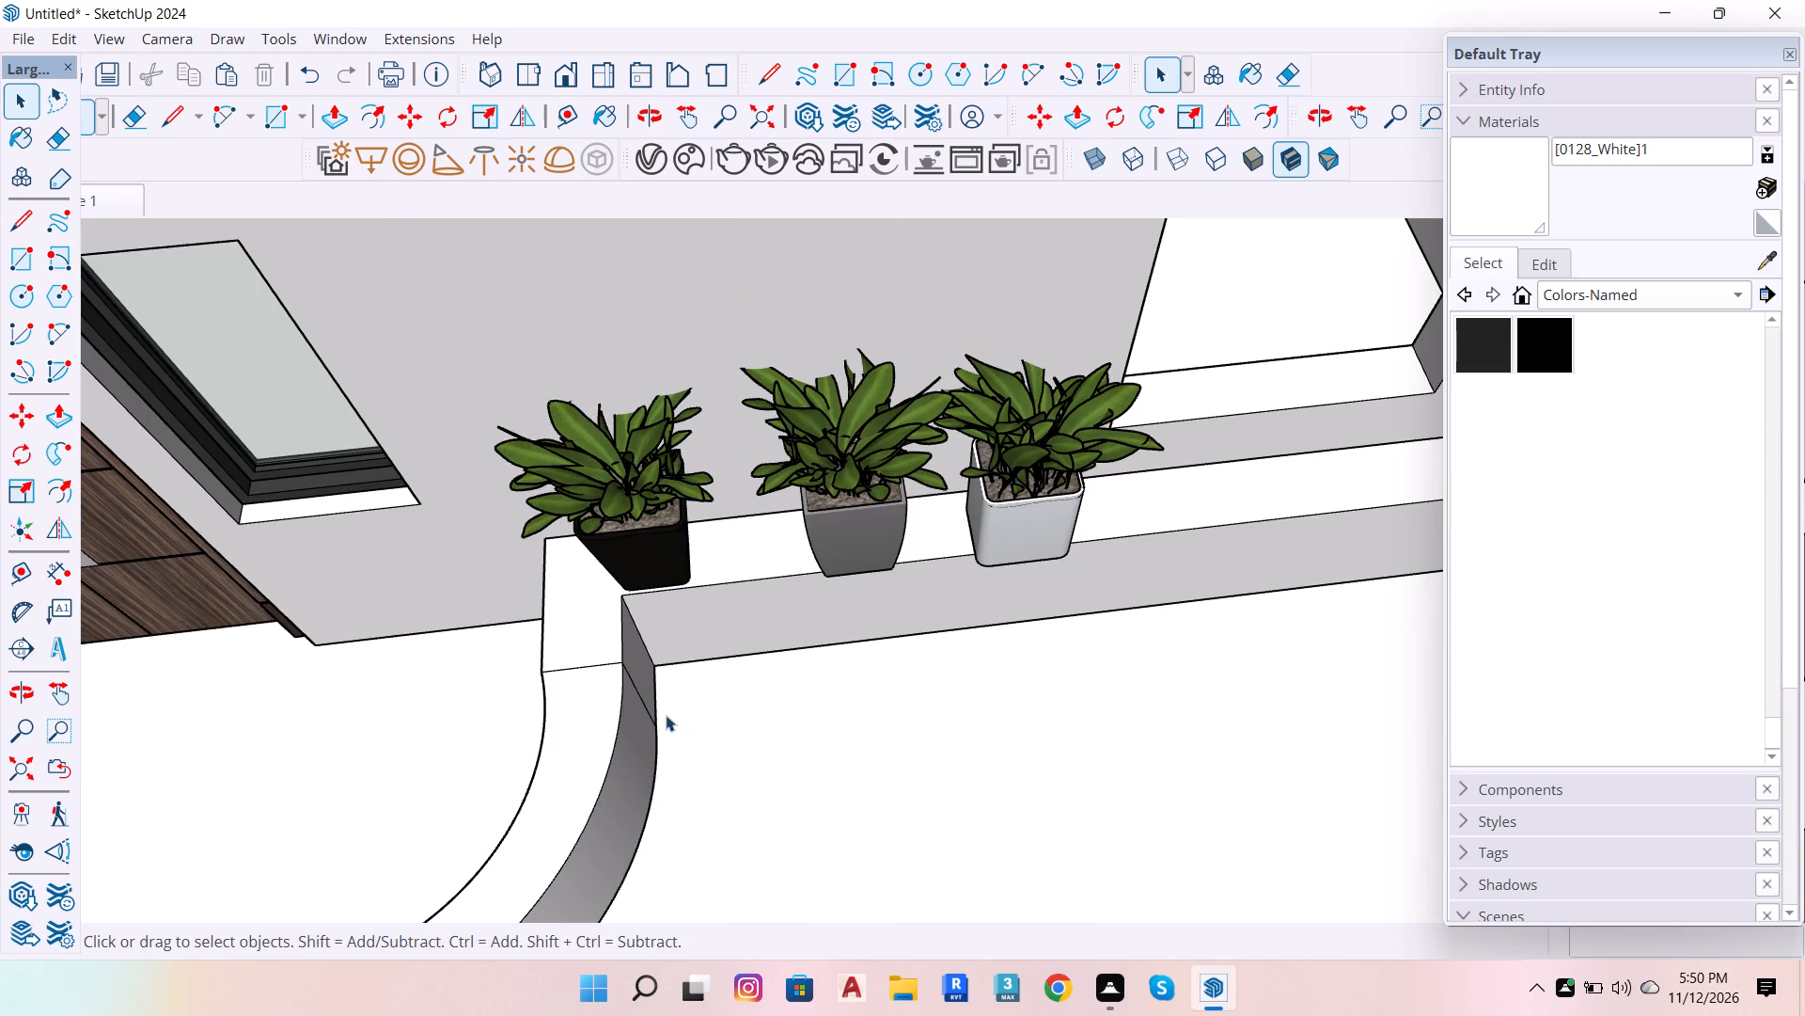
# Examine the low wall's curved face and inner top edge around the potted plants, and the house as a whole.
pyautogui.click(642, 722)
pyautogui.scroll(-7, 640, 722)
pyautogui.scroll(4, 640, 720)
pyautogui.scroll(-6, 703, 659)
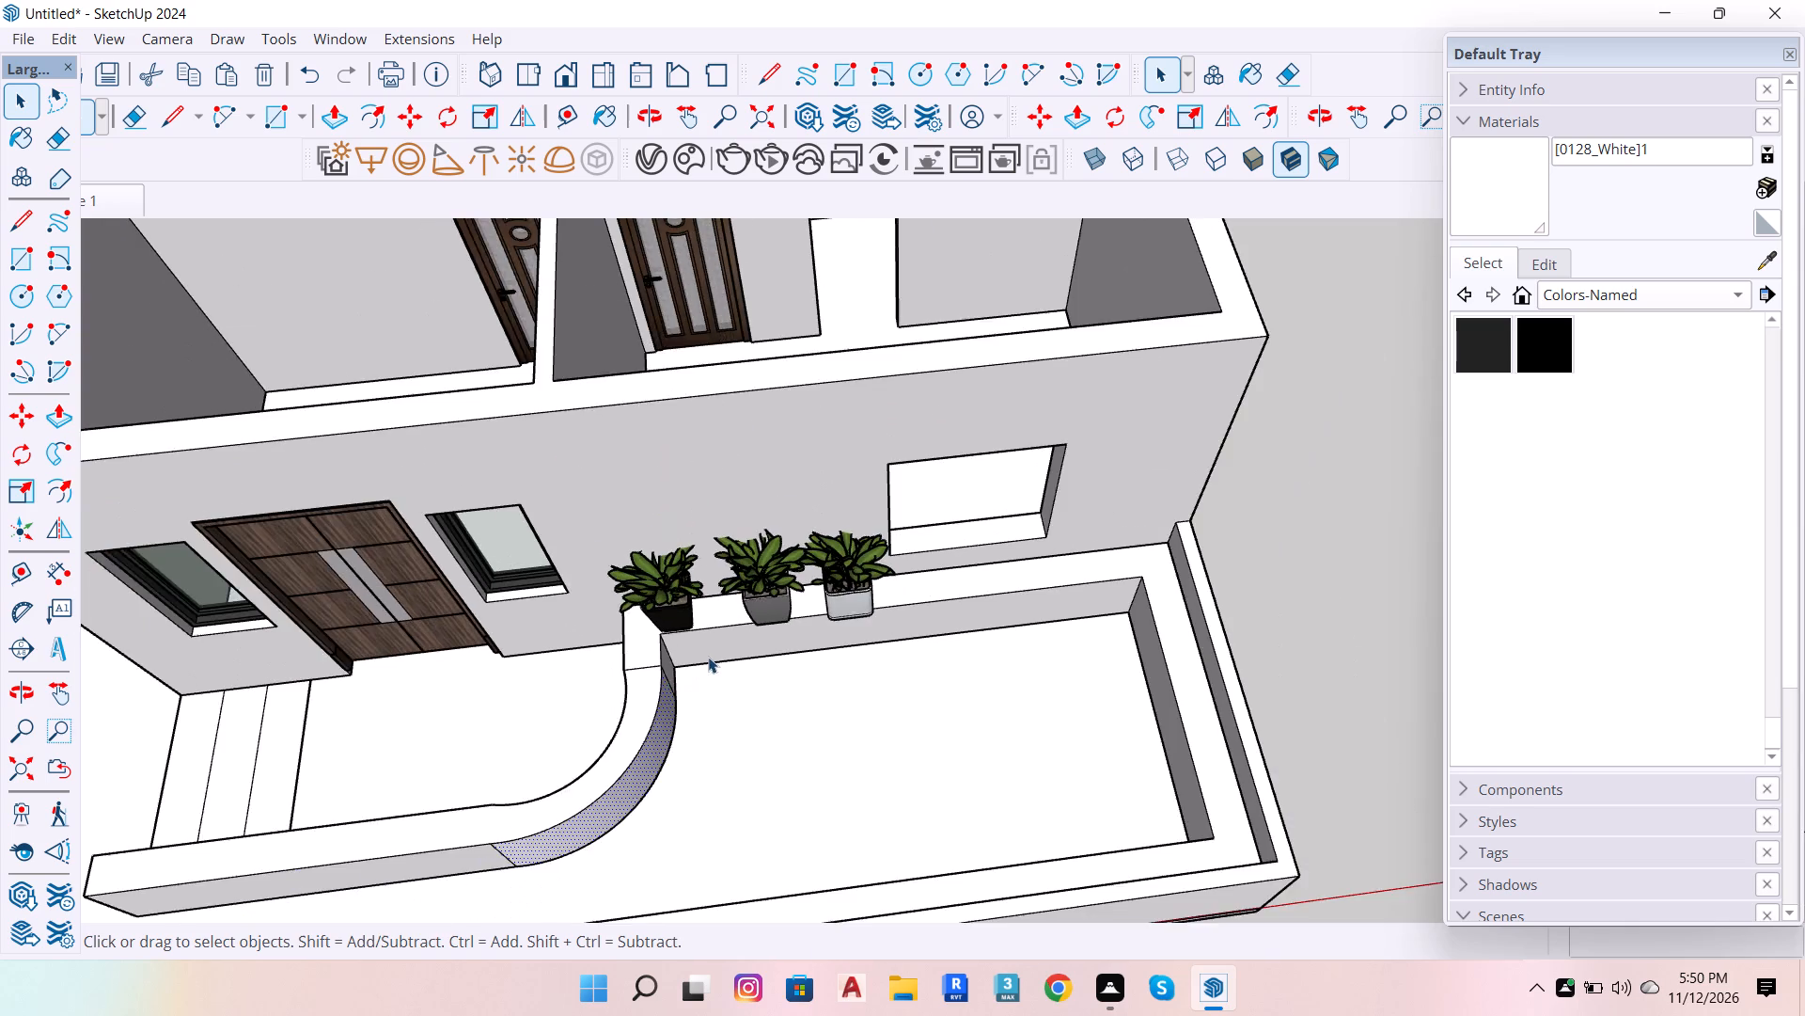
pyautogui.scroll(-3, 712, 669)
pyautogui.scroll(6, 660, 730)
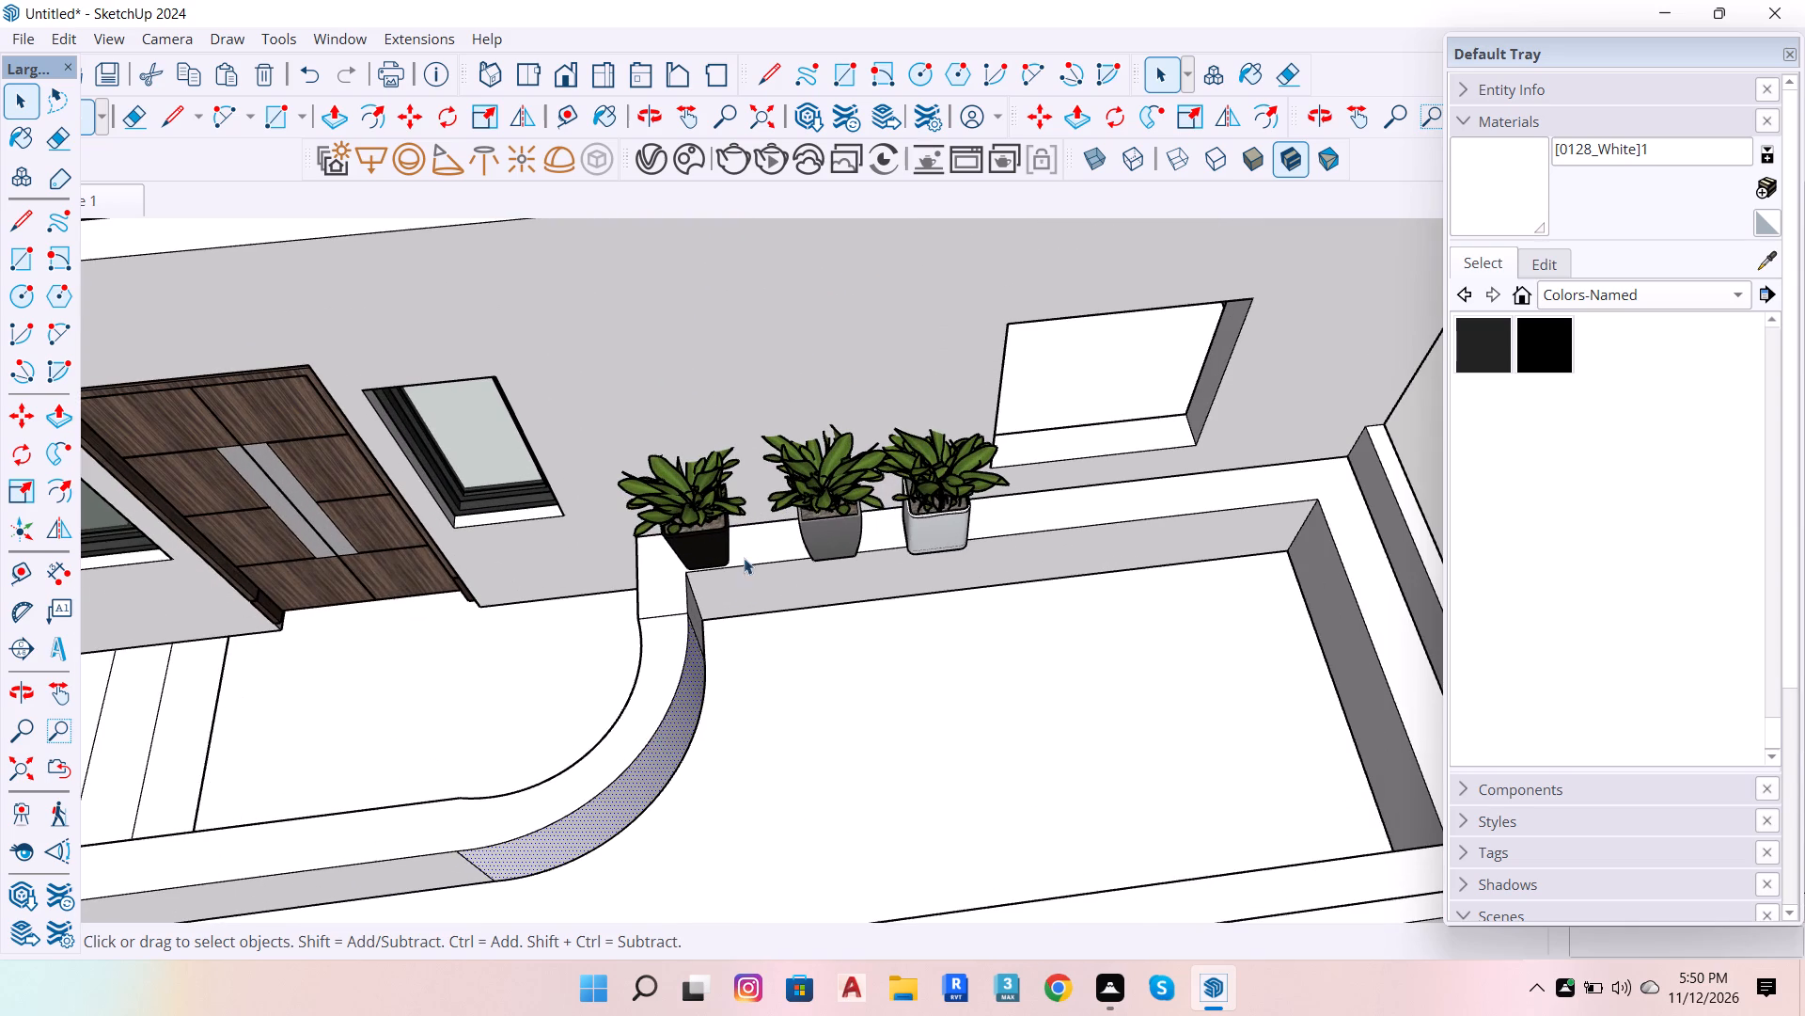
pyautogui.scroll(5, 729, 472)
pyautogui.click(755, 621)
pyautogui.scroll(-7, 755, 621)
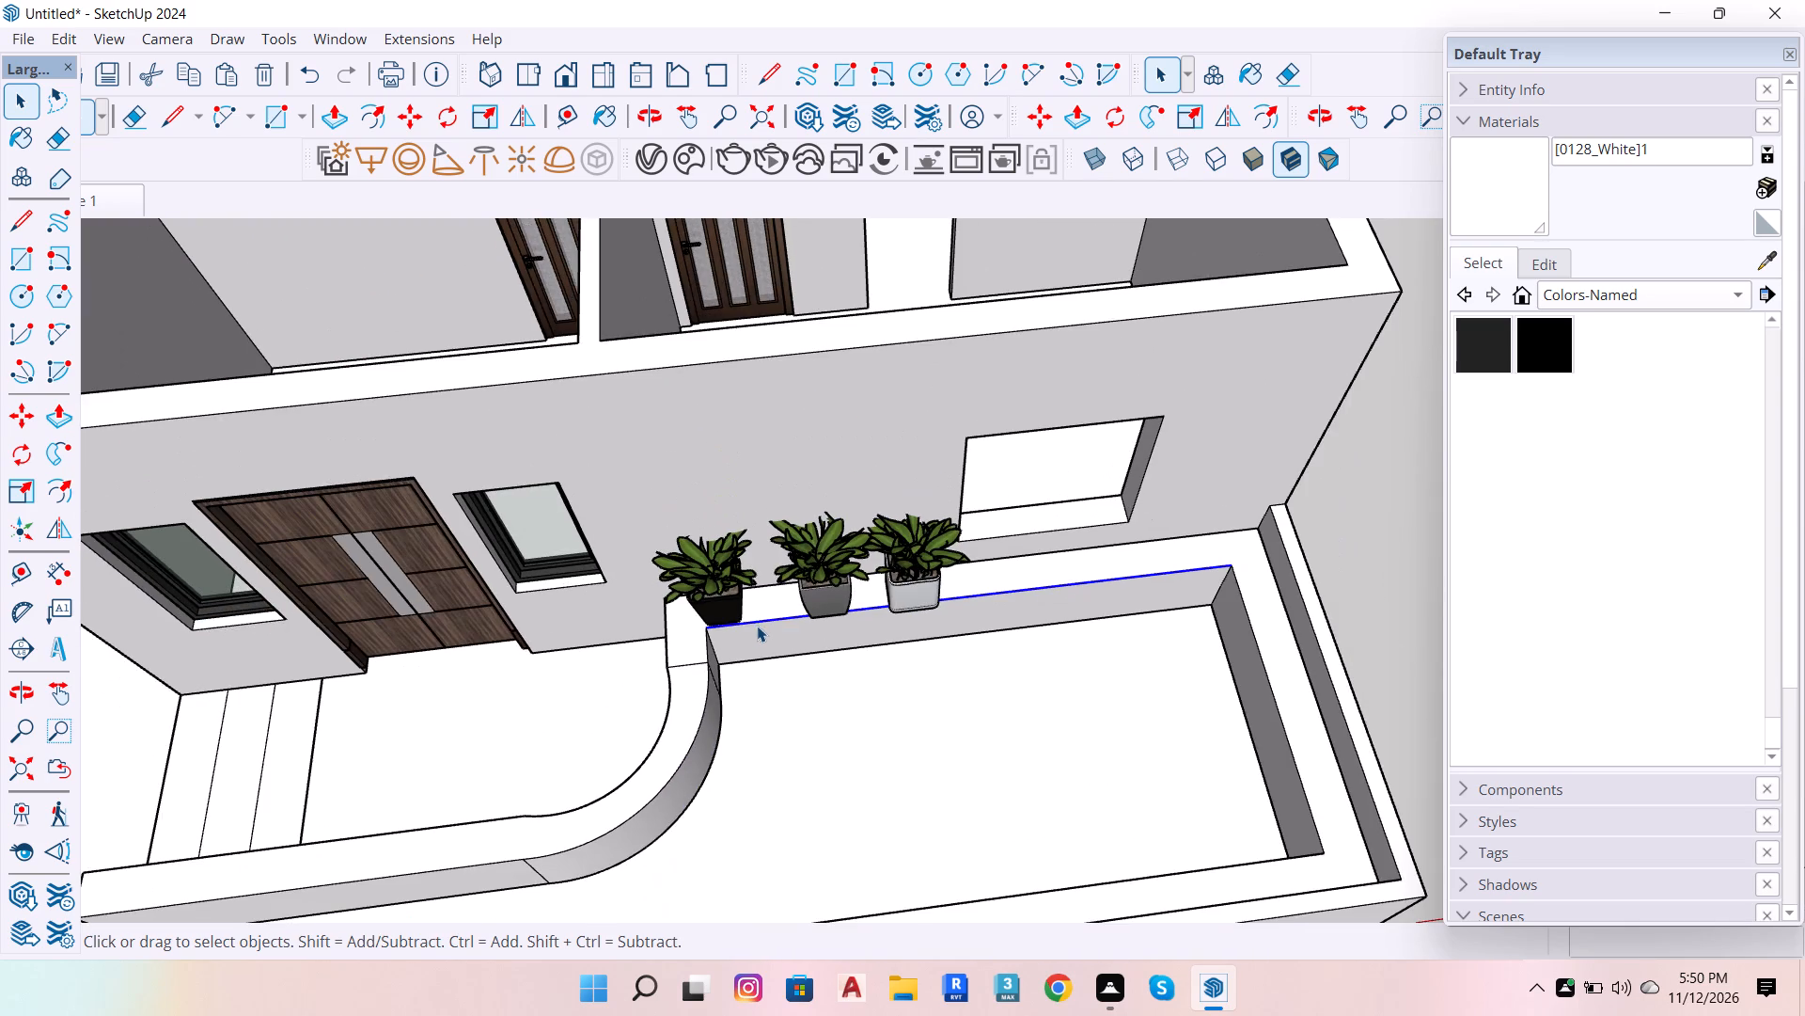
pyautogui.scroll(-13, 746, 637)
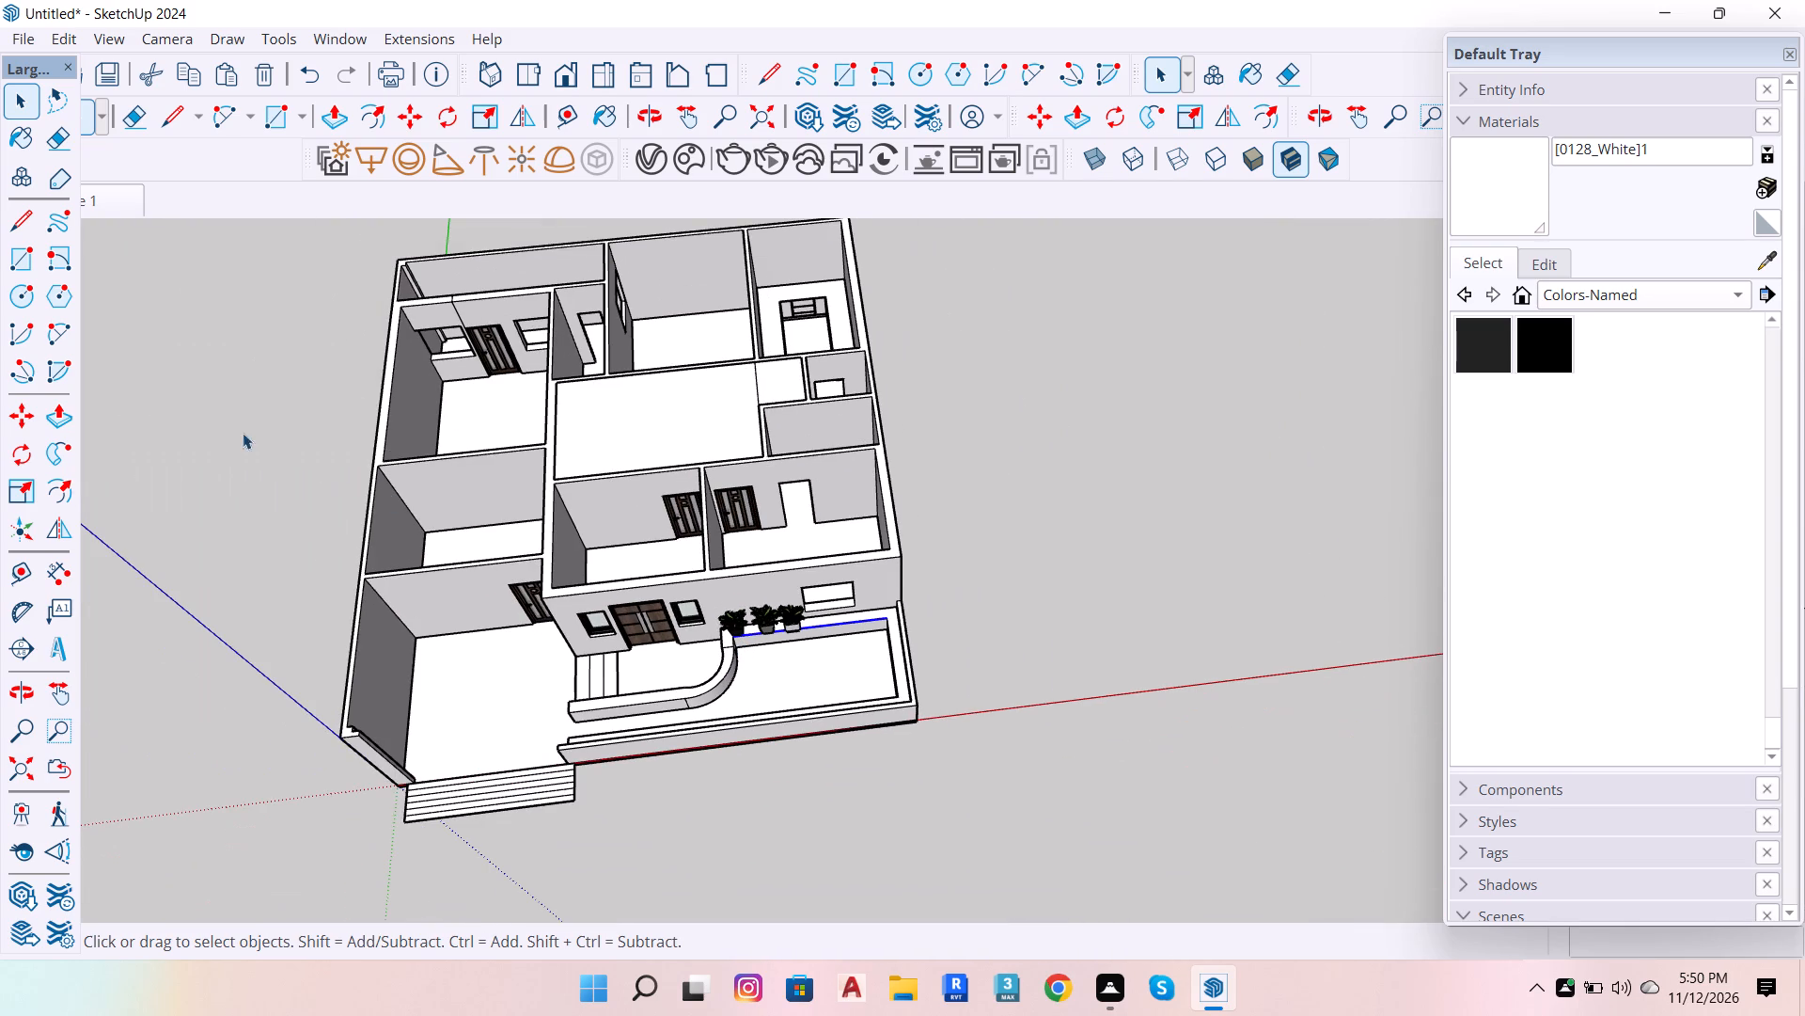
pyautogui.click(206, 410)
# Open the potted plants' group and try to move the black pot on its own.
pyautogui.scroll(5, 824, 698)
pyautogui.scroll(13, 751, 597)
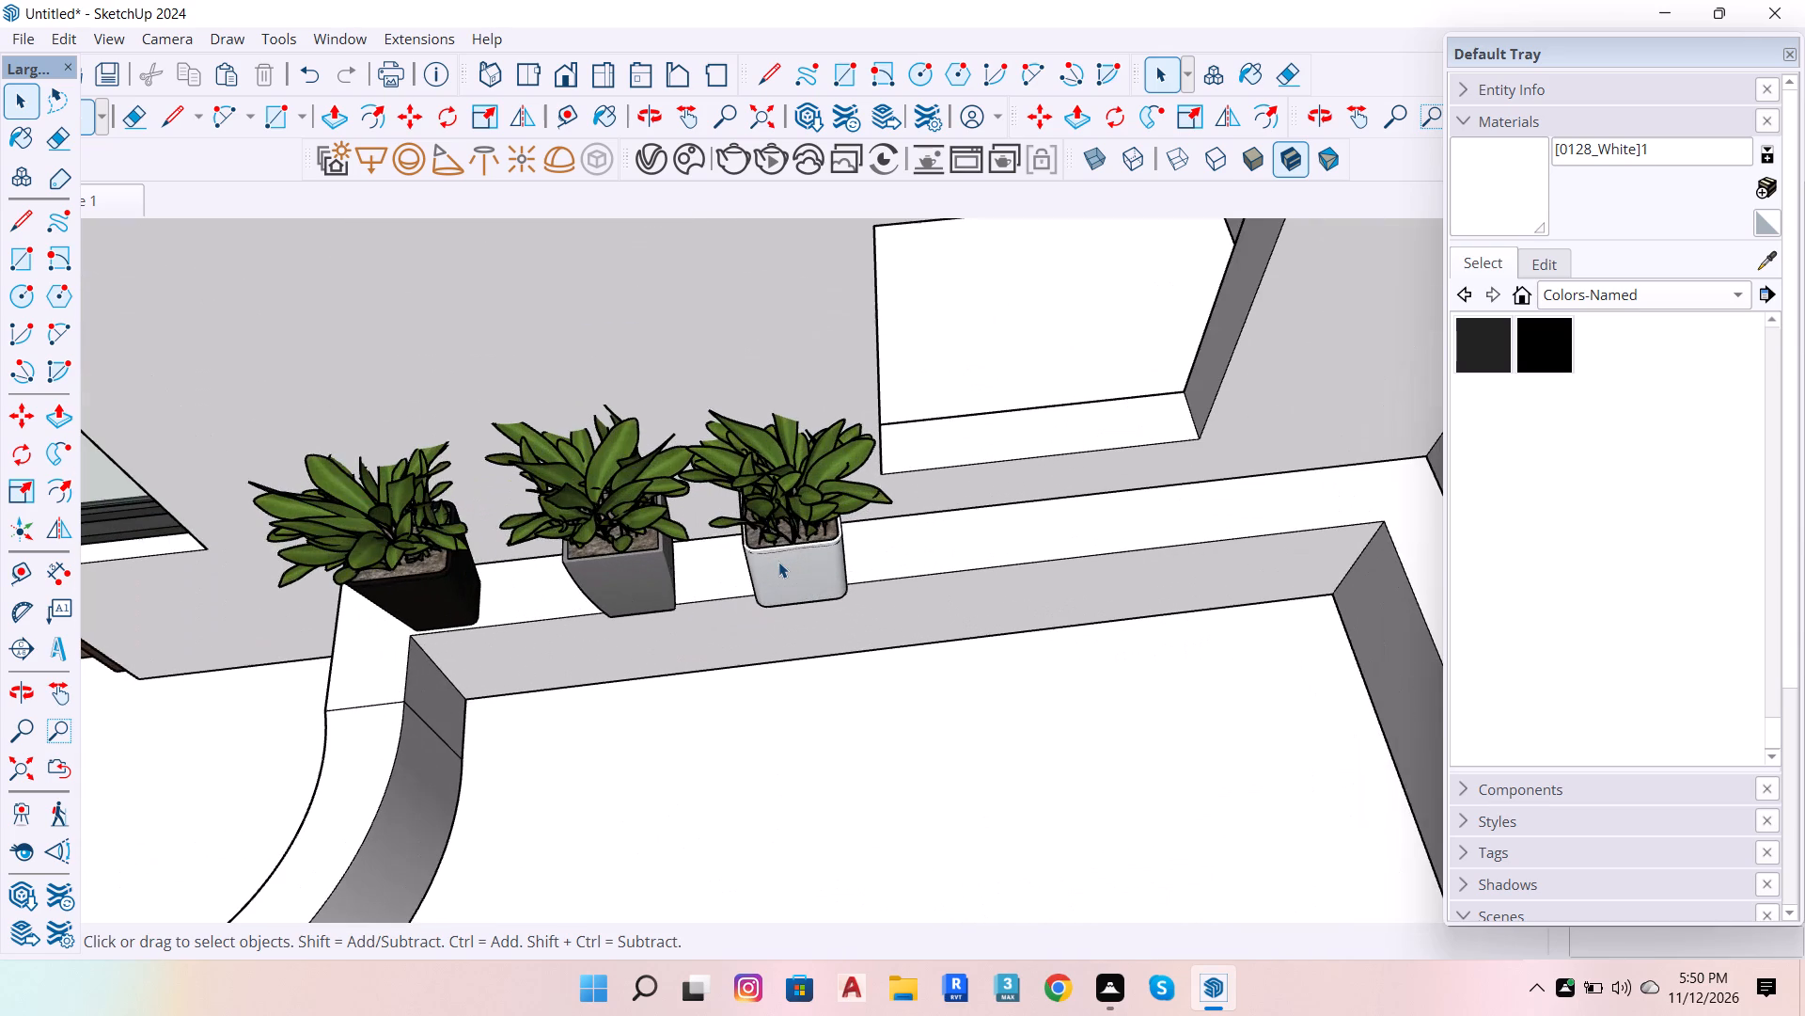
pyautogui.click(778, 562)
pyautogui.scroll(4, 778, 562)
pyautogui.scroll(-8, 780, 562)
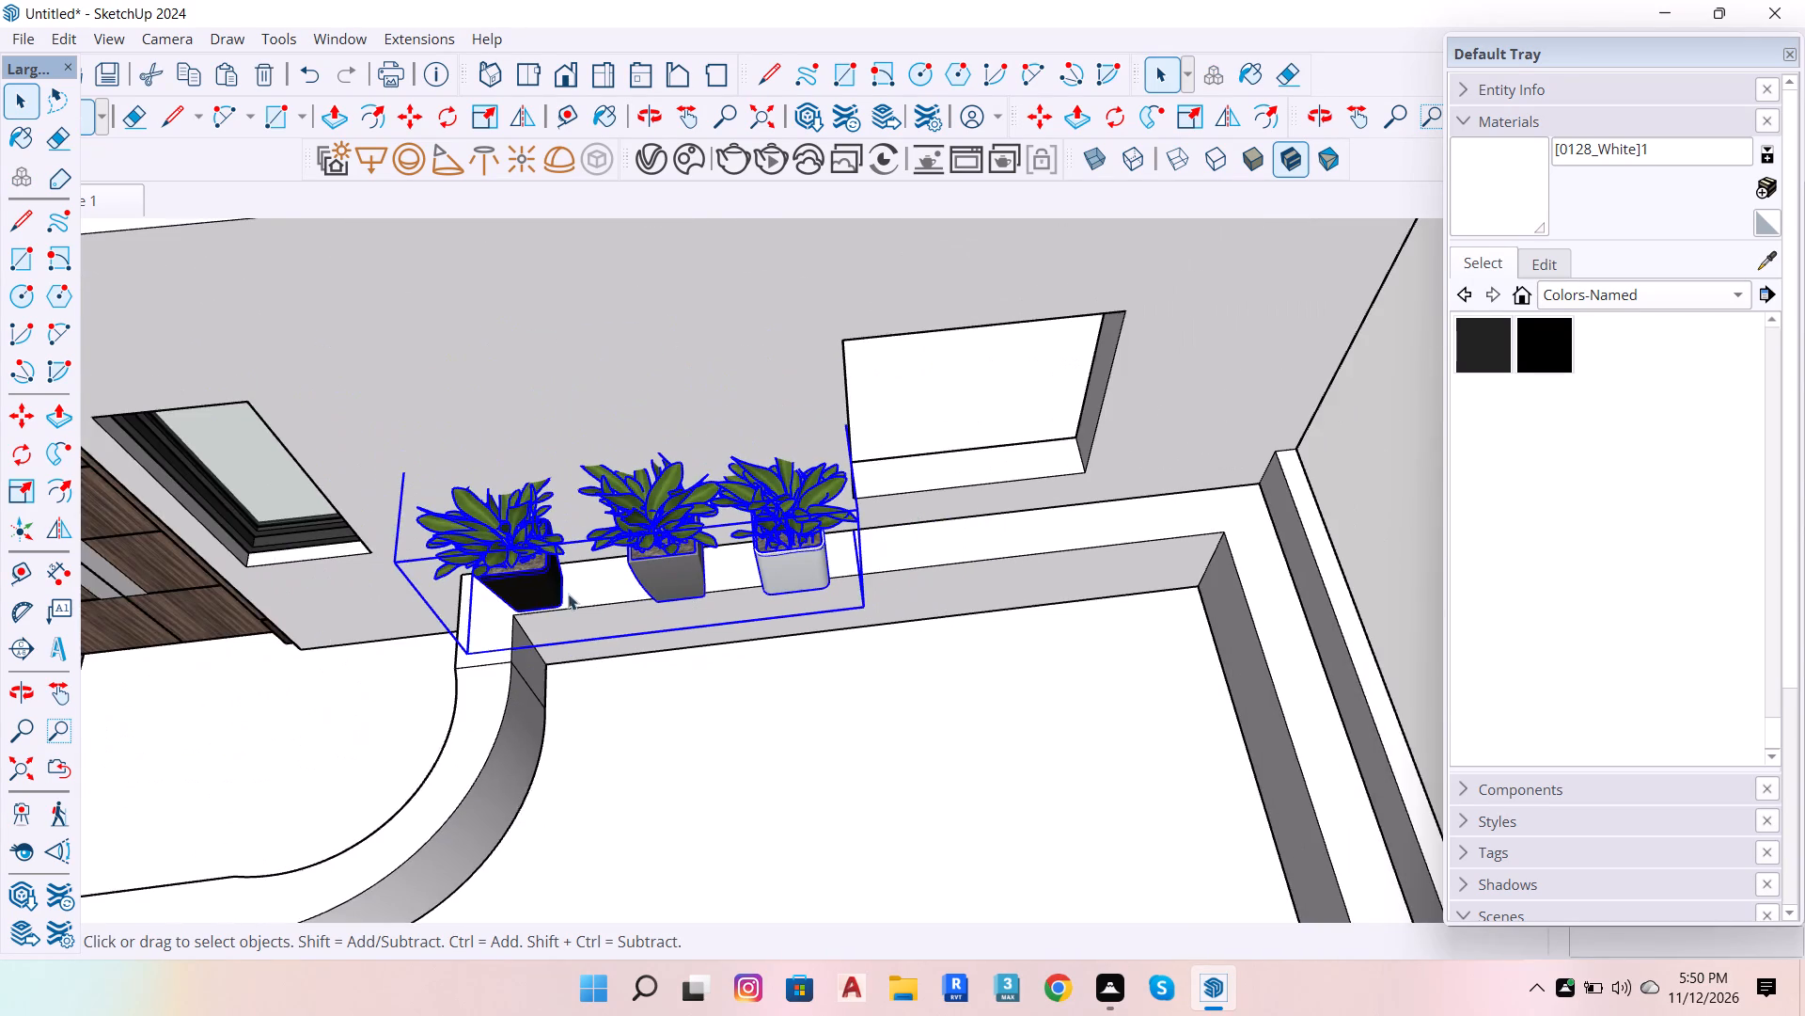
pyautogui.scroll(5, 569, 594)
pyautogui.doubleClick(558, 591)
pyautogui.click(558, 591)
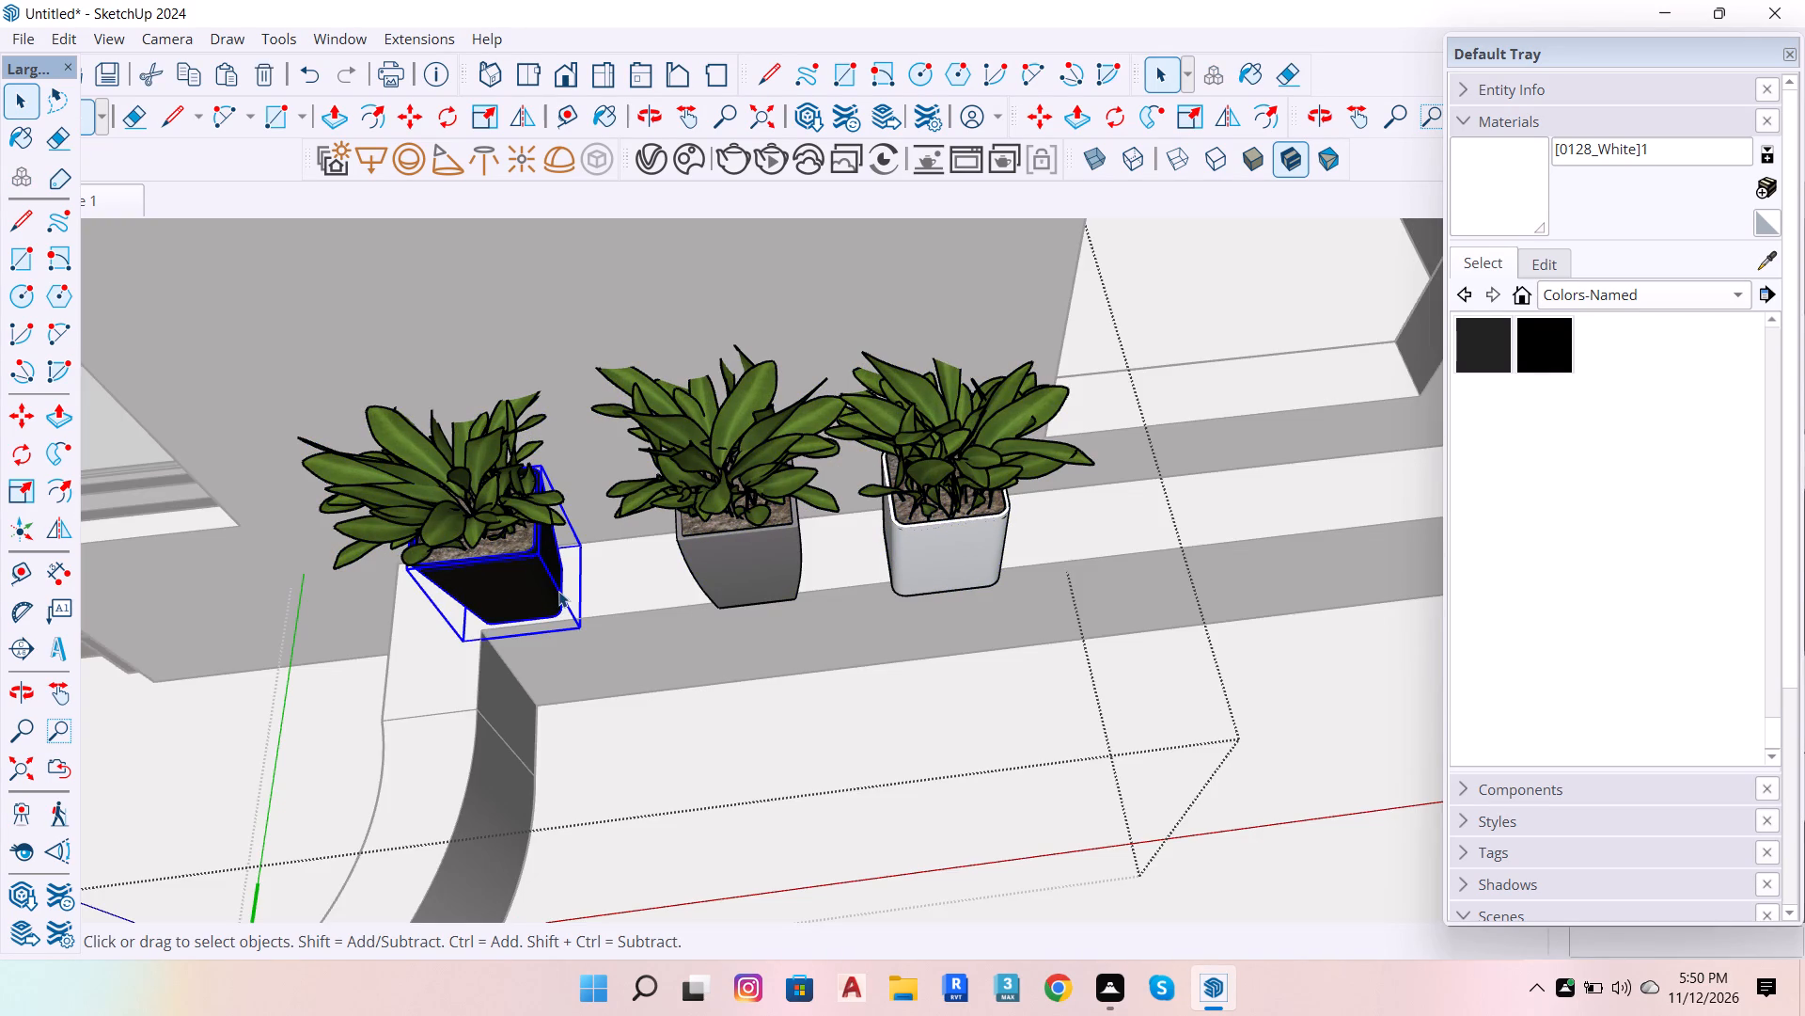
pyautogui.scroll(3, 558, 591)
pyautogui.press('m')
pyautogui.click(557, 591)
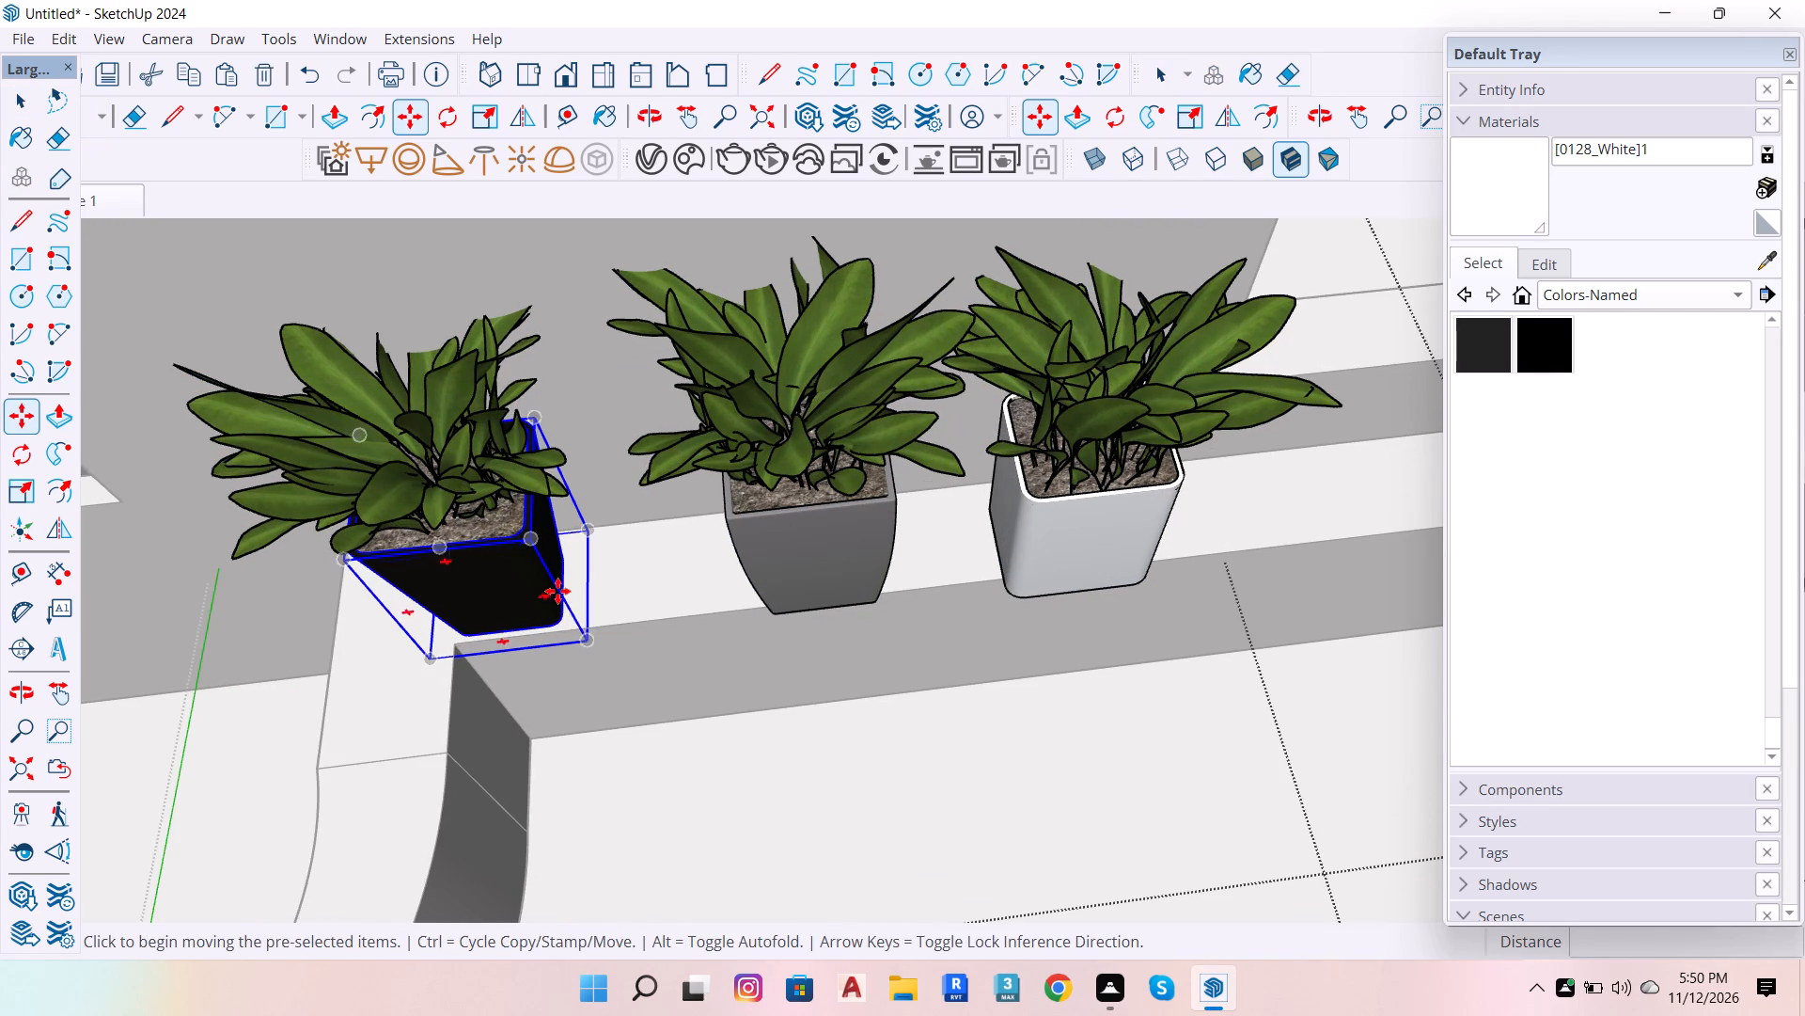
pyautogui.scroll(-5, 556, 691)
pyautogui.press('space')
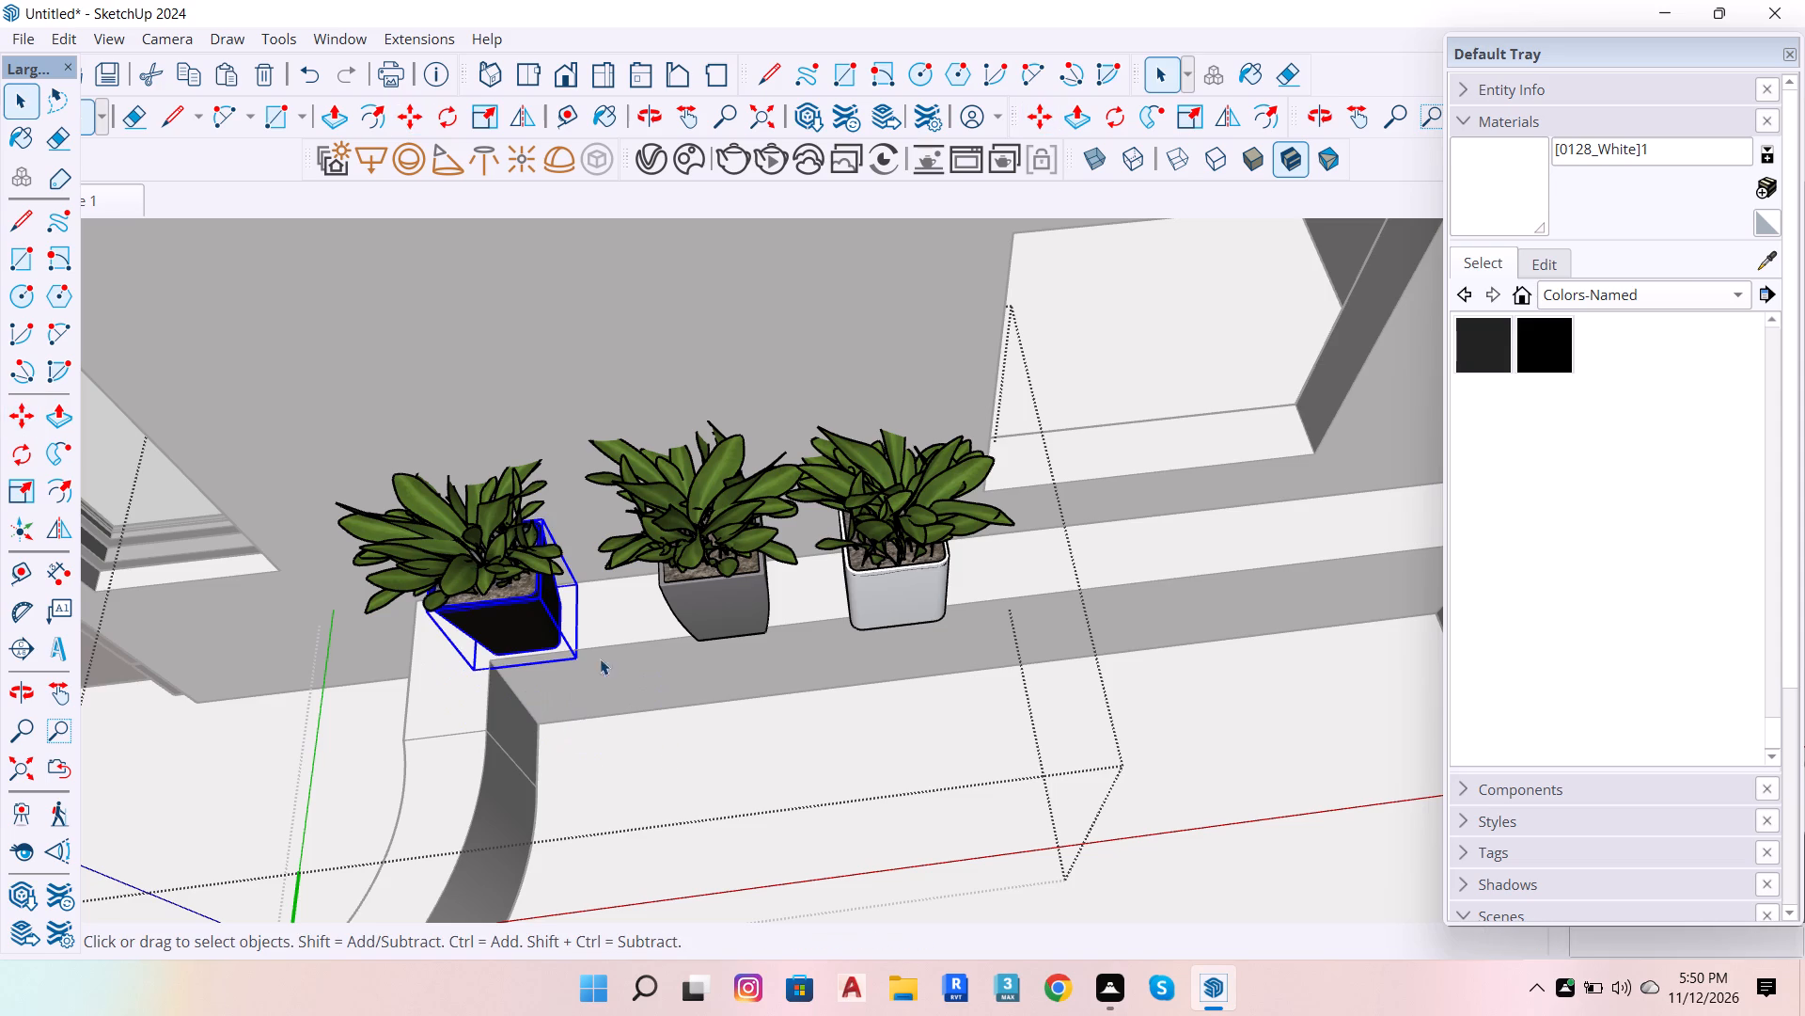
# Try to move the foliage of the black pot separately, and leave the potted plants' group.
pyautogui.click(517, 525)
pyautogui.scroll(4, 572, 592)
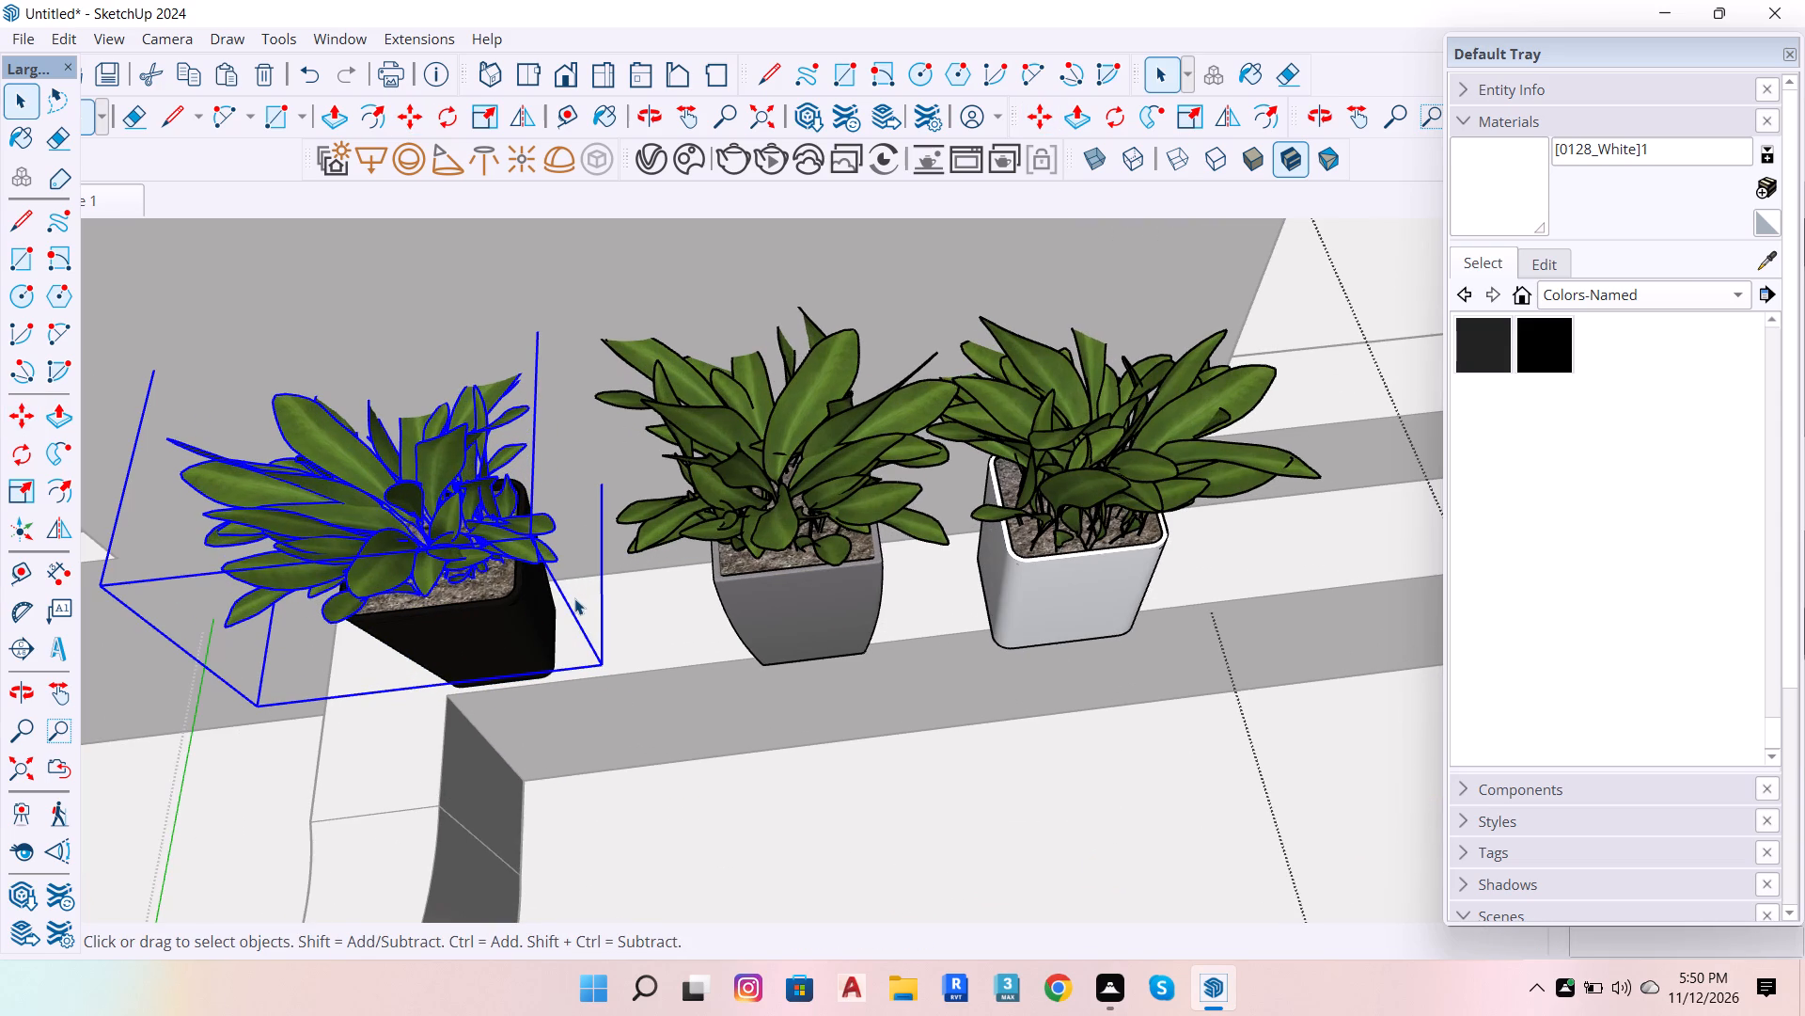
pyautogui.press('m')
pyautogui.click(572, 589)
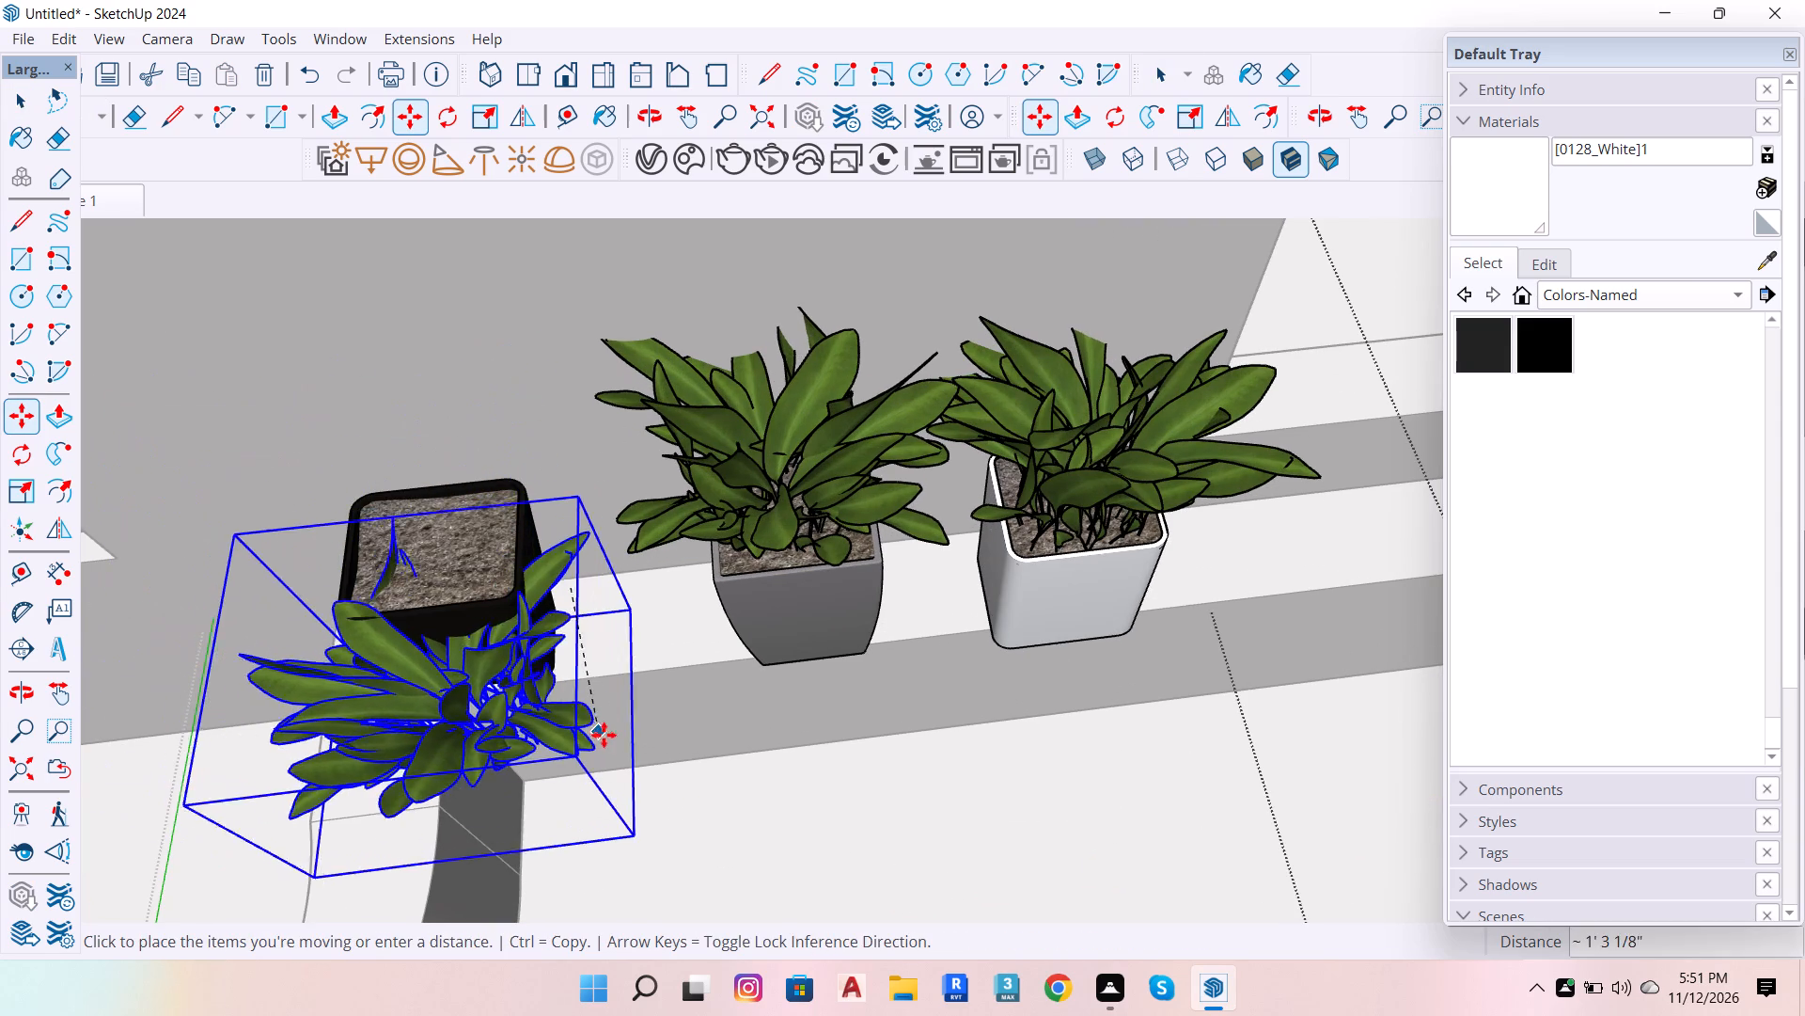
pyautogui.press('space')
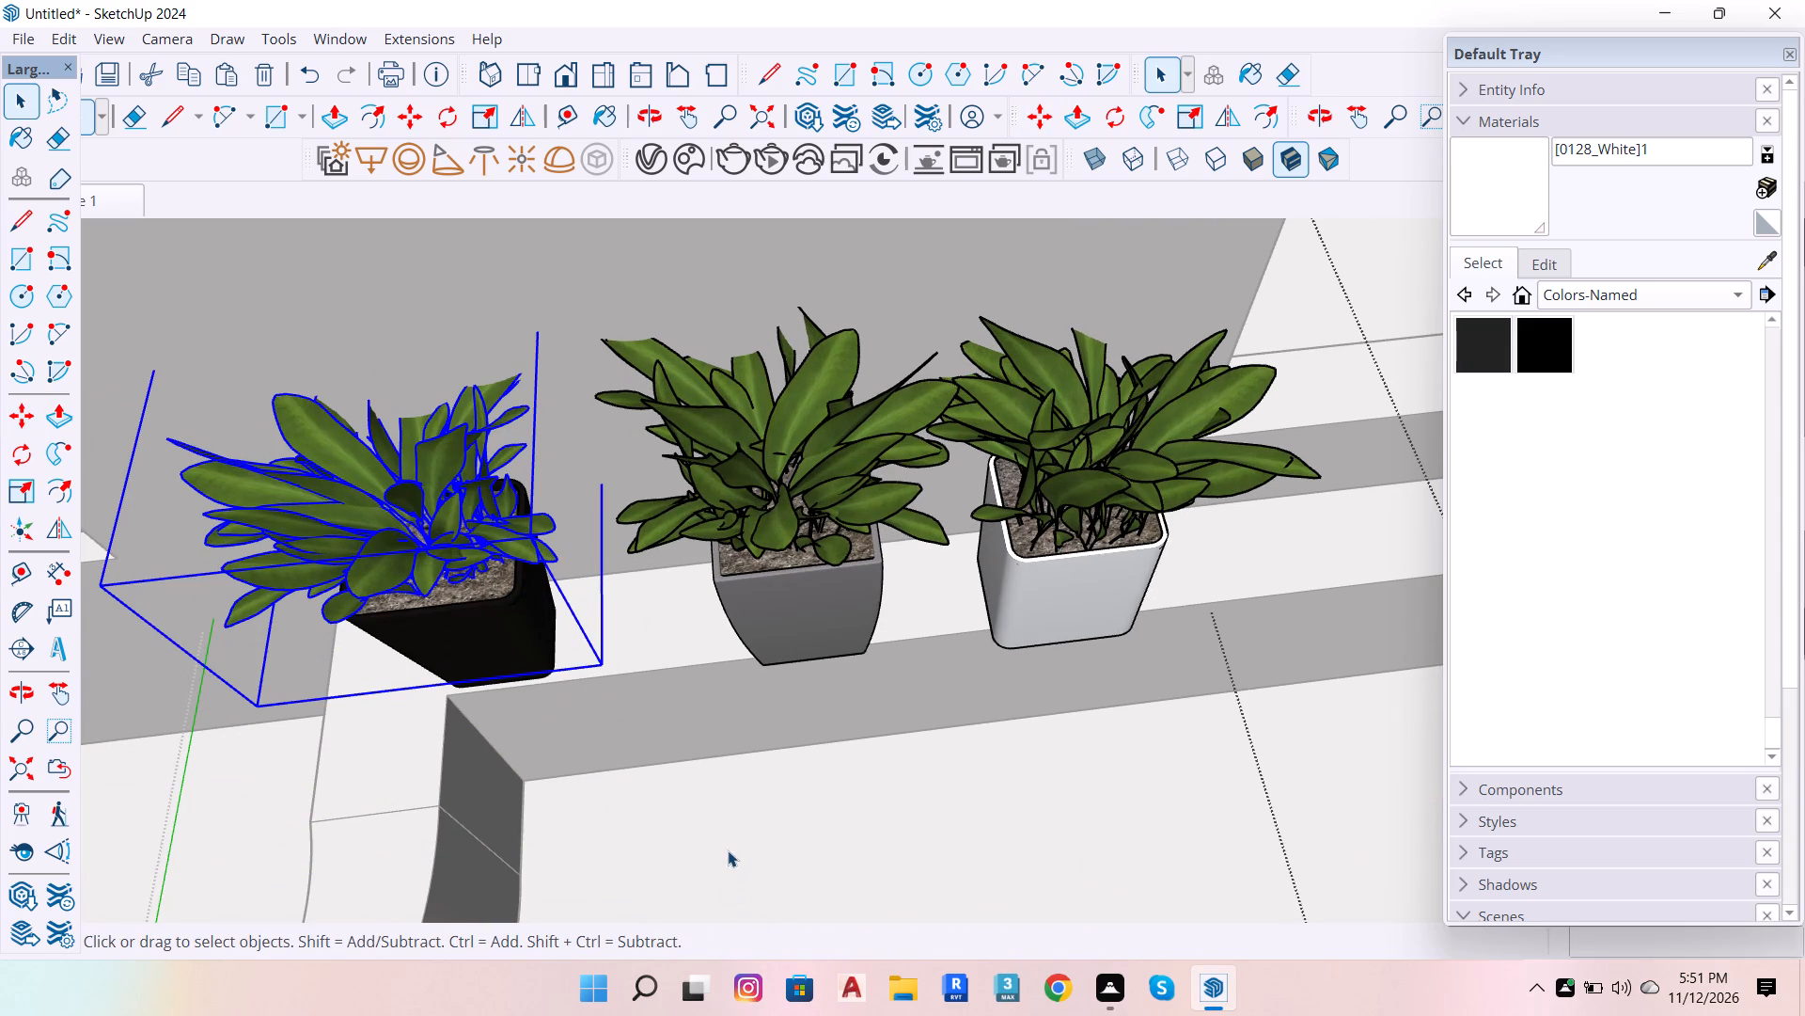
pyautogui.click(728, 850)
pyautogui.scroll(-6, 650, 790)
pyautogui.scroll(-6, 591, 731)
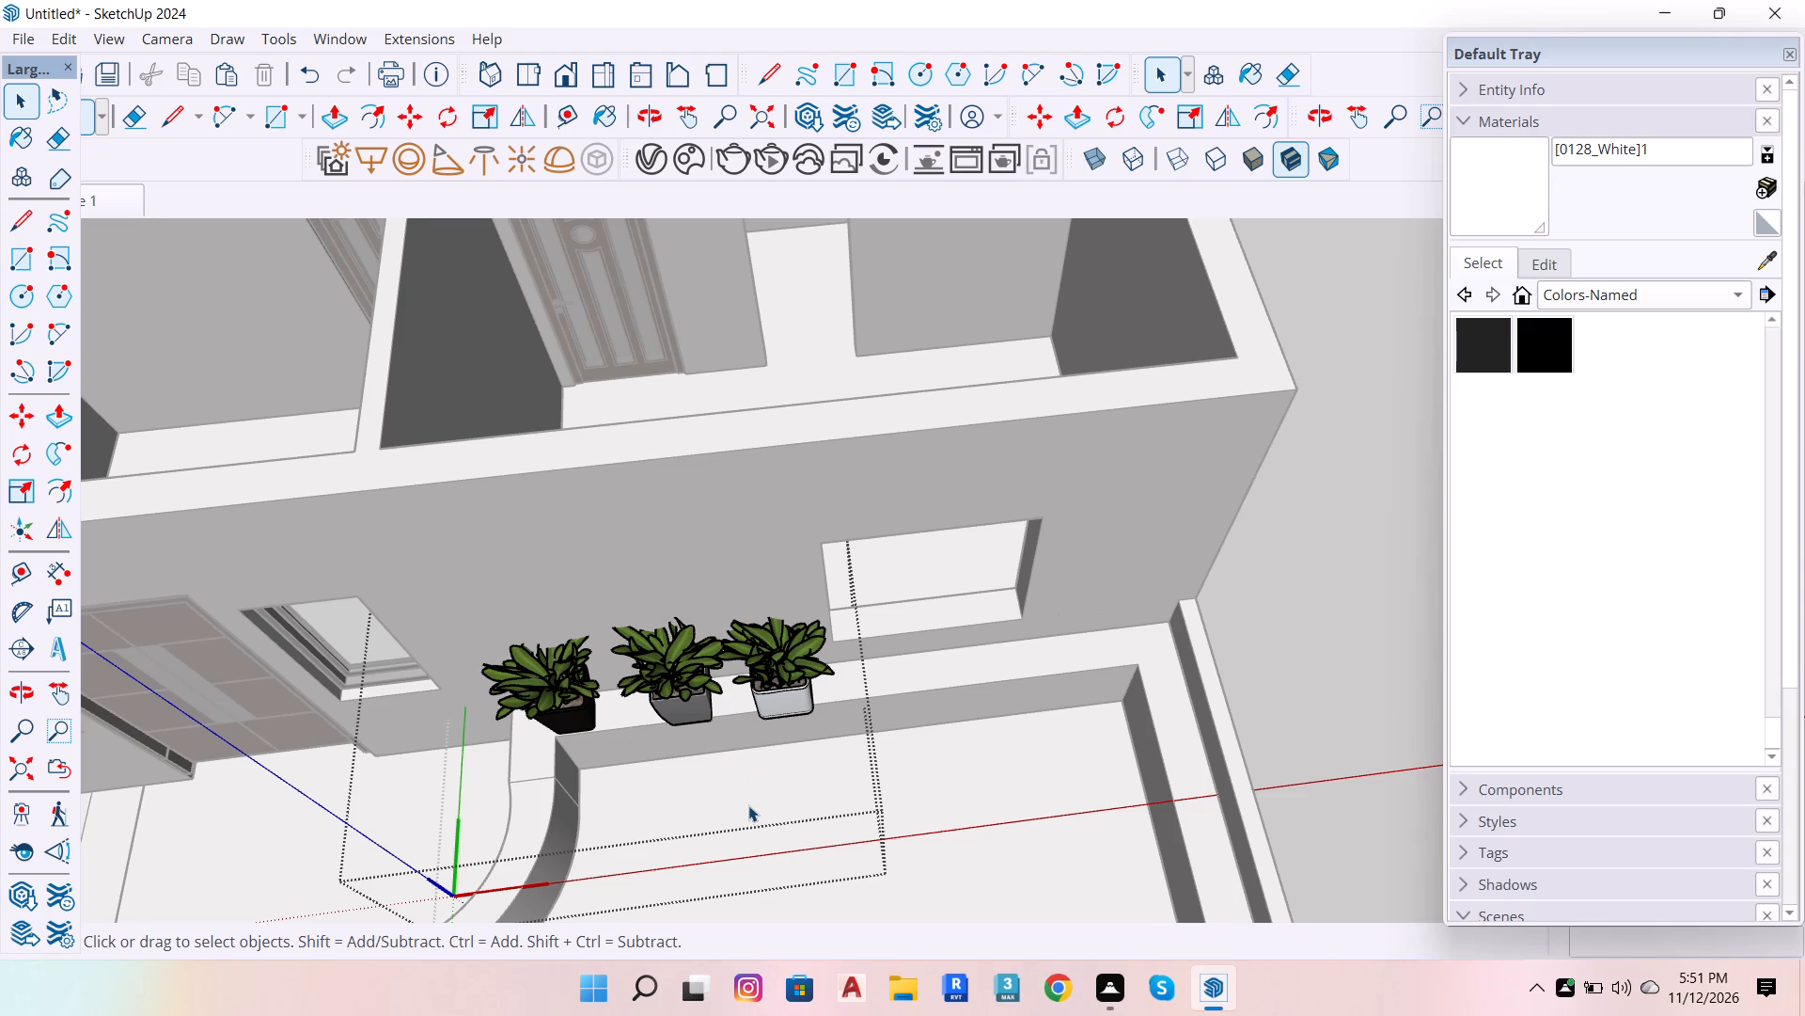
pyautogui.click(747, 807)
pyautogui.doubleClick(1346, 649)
# Delete the group of three potted plants from the top of the low wall.
pyautogui.scroll(2, 777, 646)
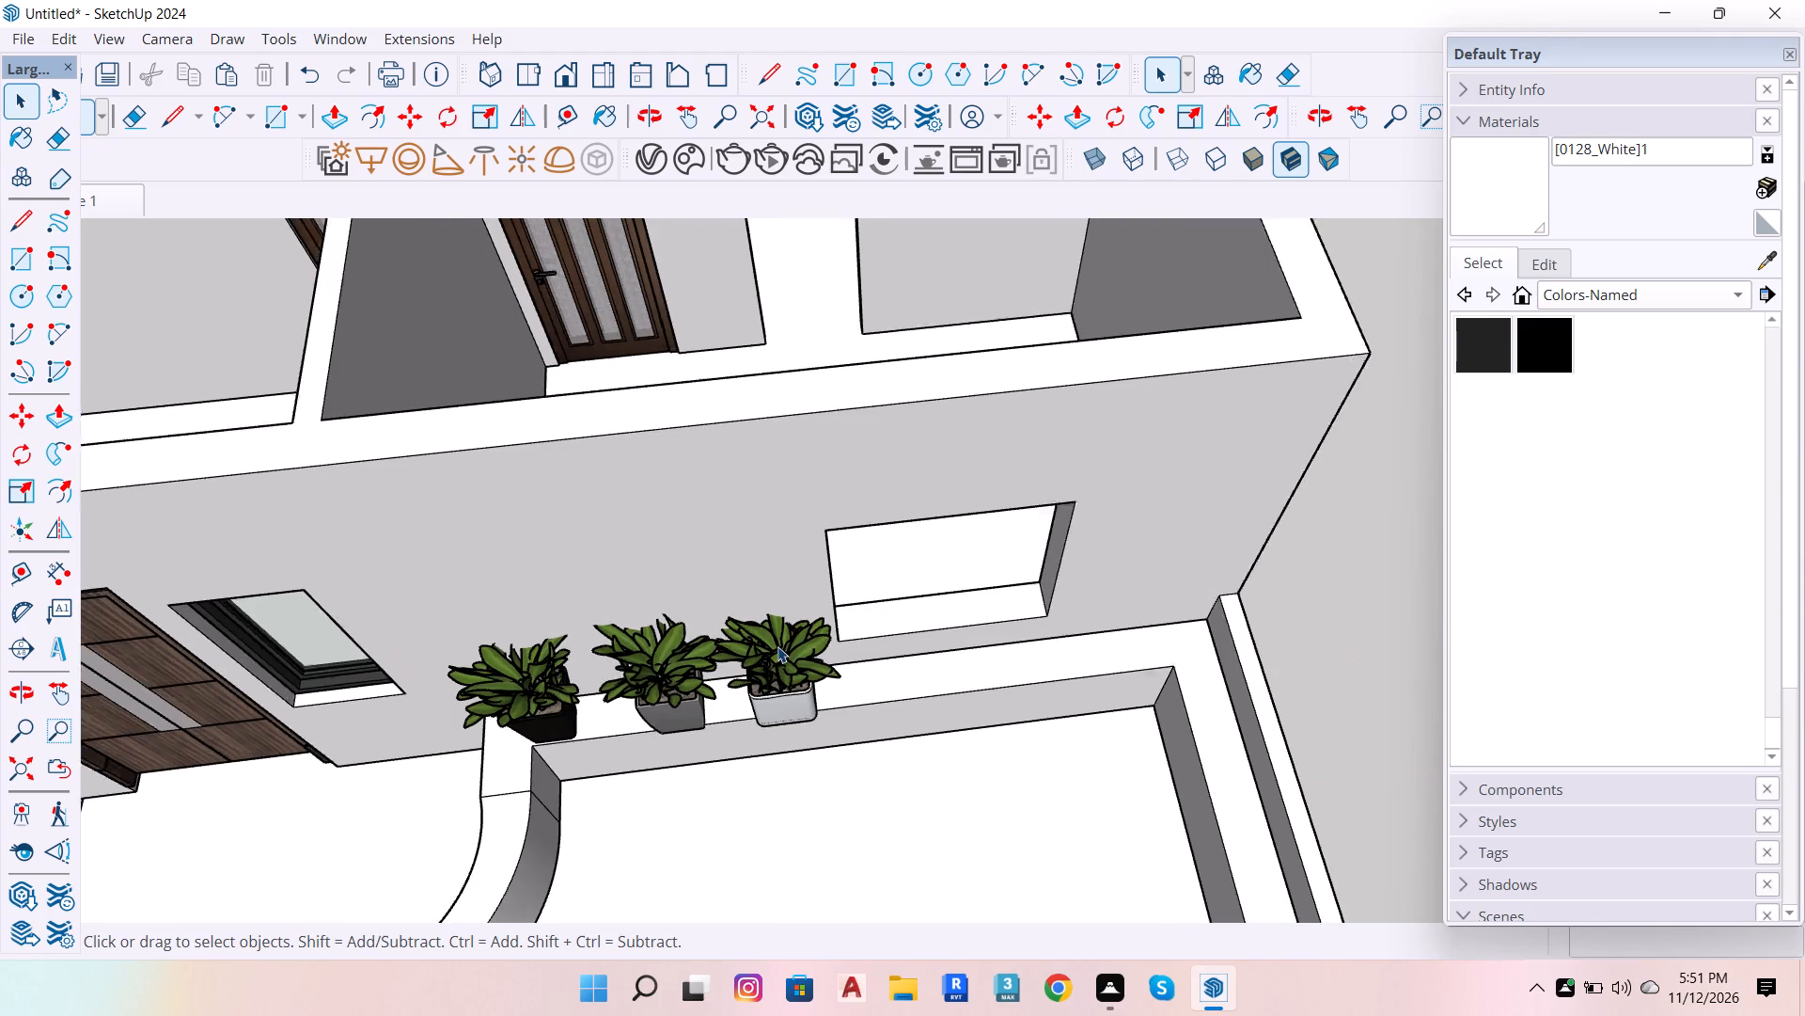
pyautogui.scroll(1, 777, 646)
pyautogui.click(777, 646)
pyautogui.scroll(-5, 790, 654)
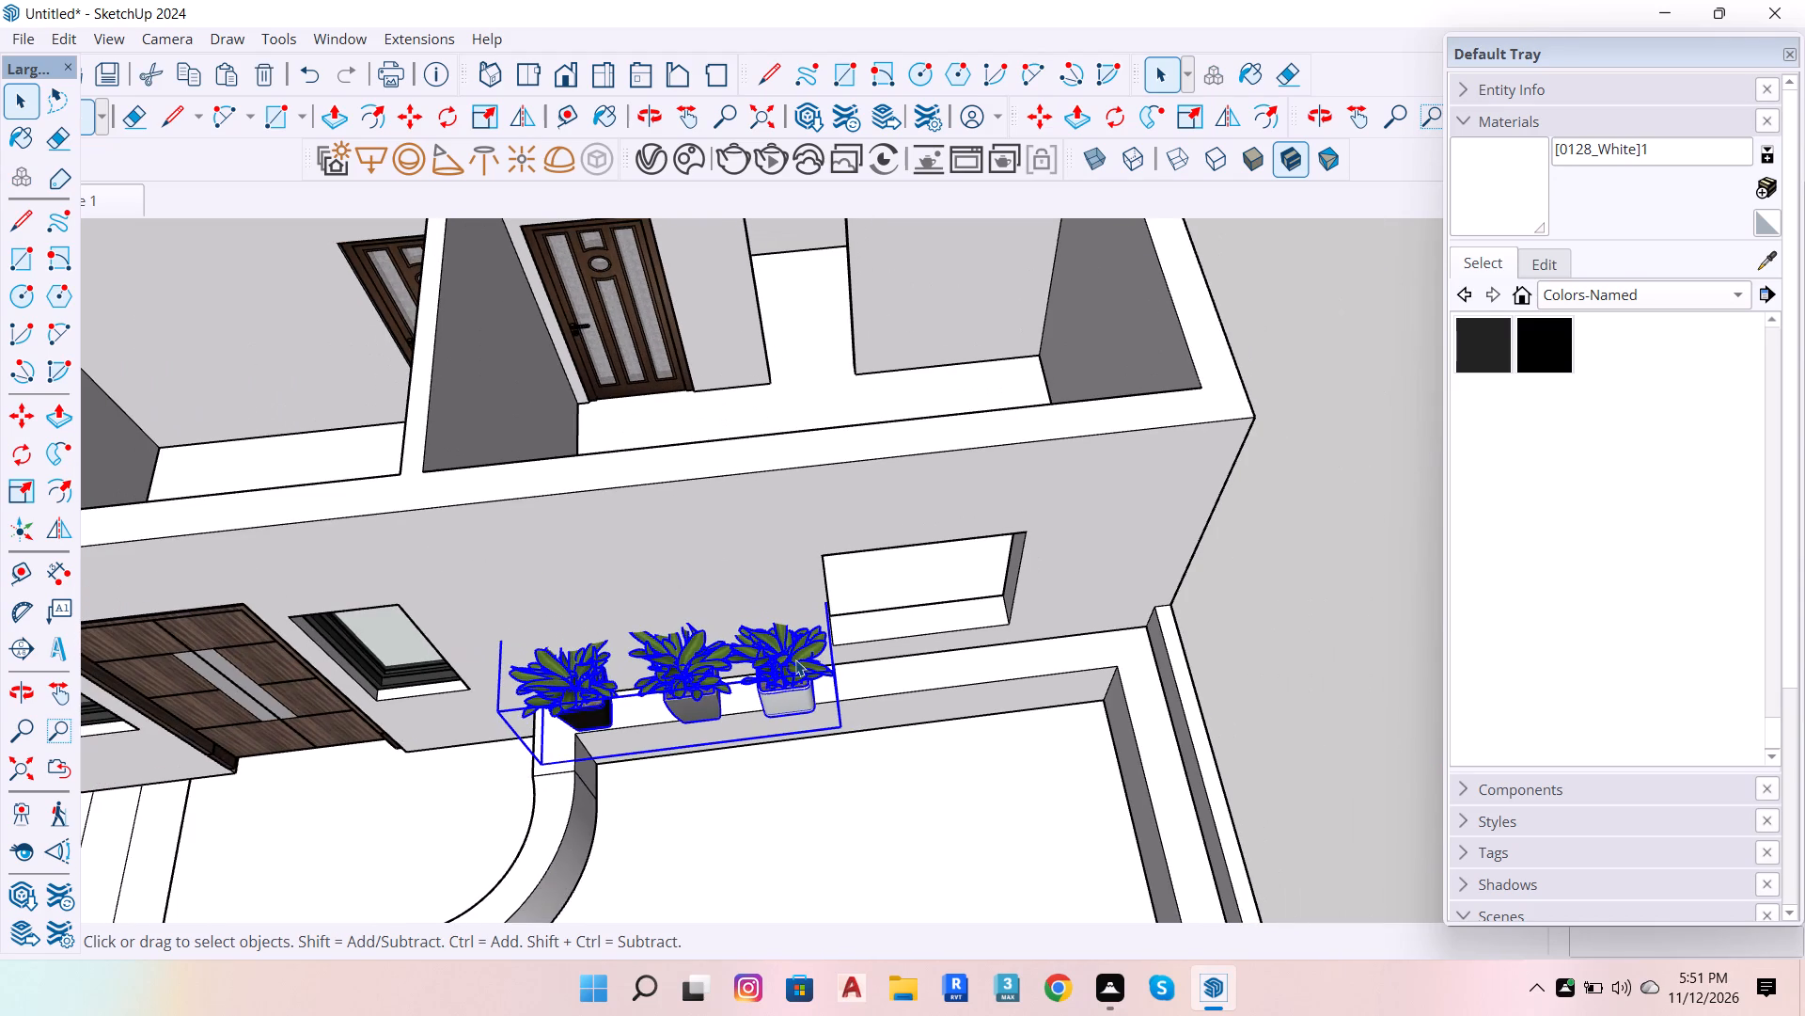
pyautogui.hotkey('shift', 'Delete')
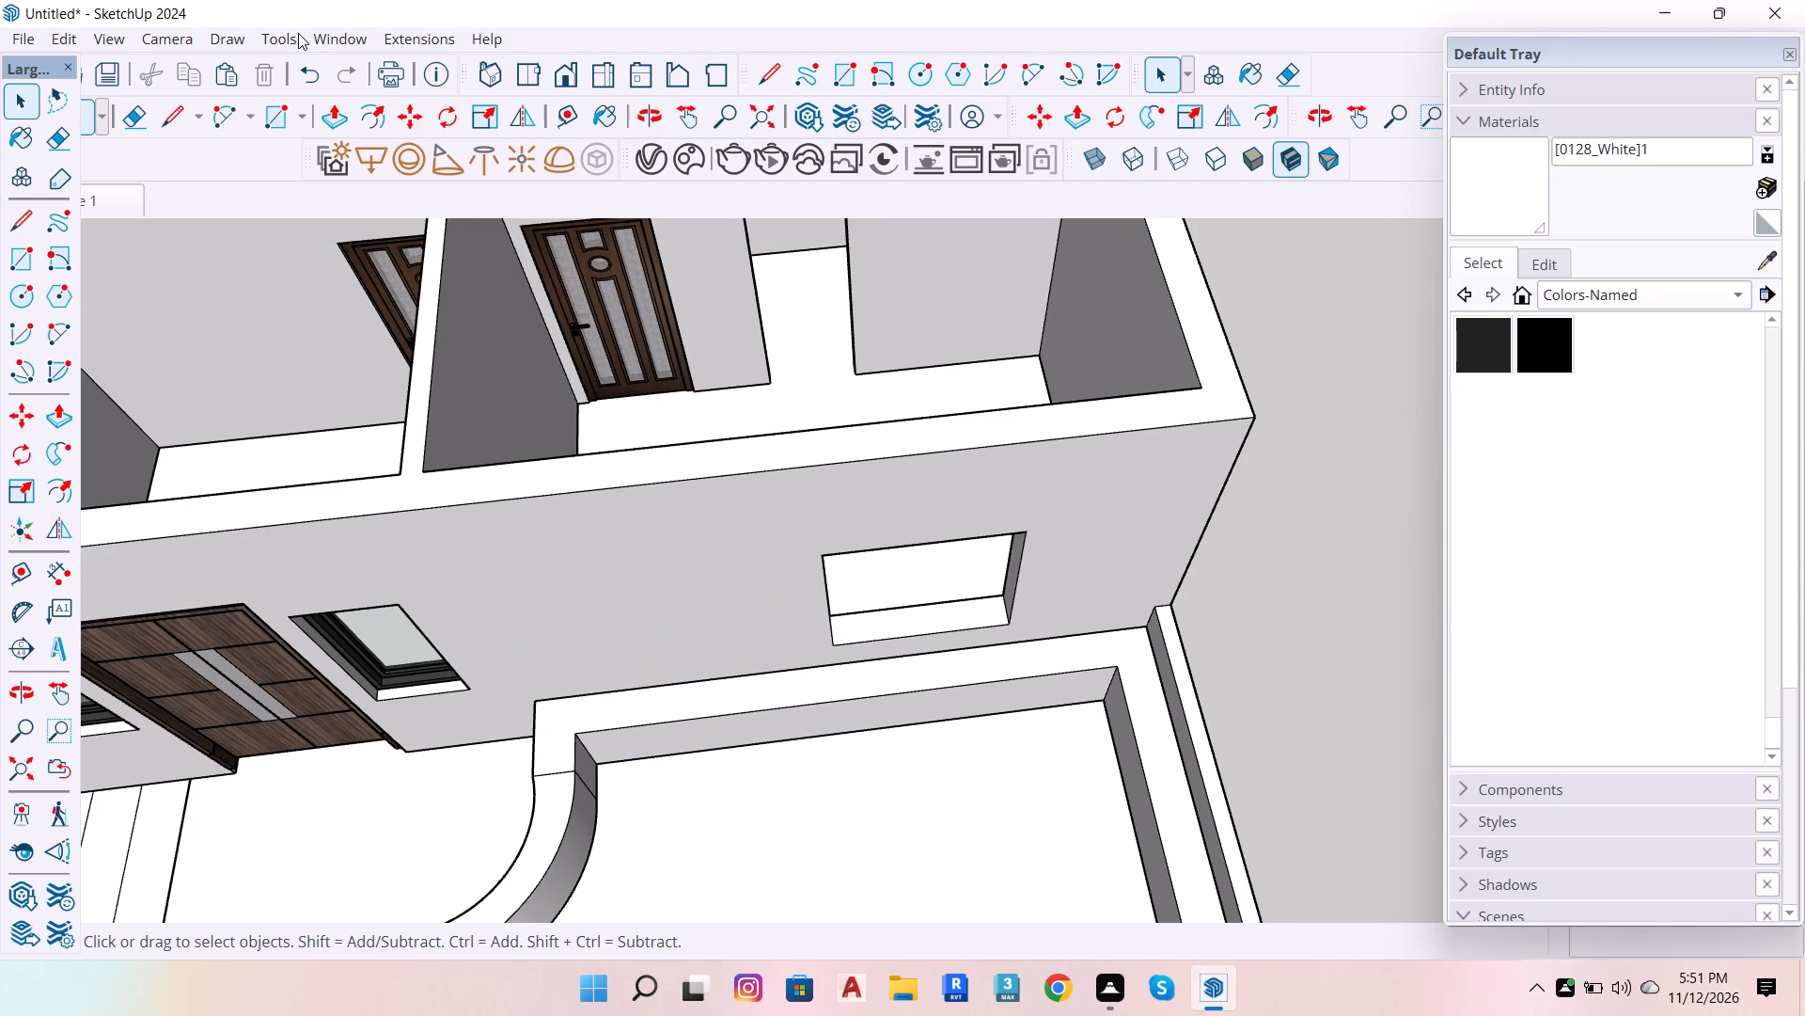
# Purge the unused items from the entire model in the model statistics.
pyautogui.click(416, 40)
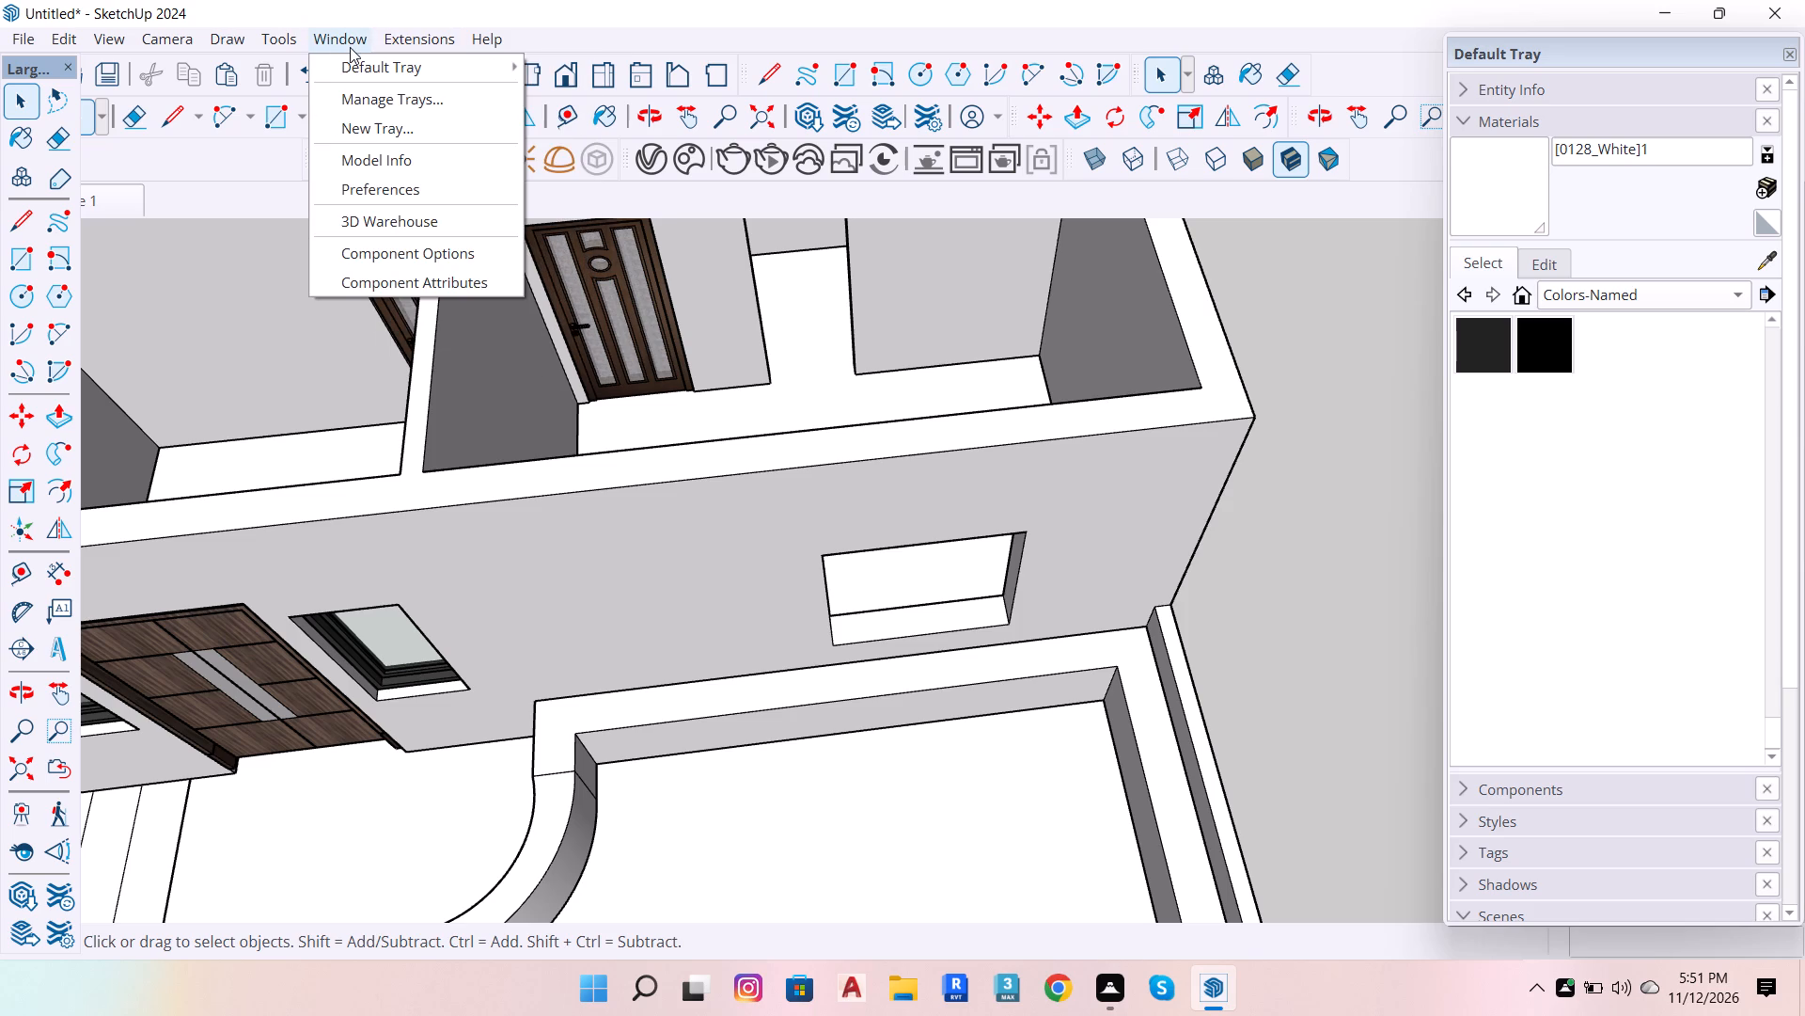
pyautogui.click(378, 161)
pyautogui.scroll(-5, 939, 511)
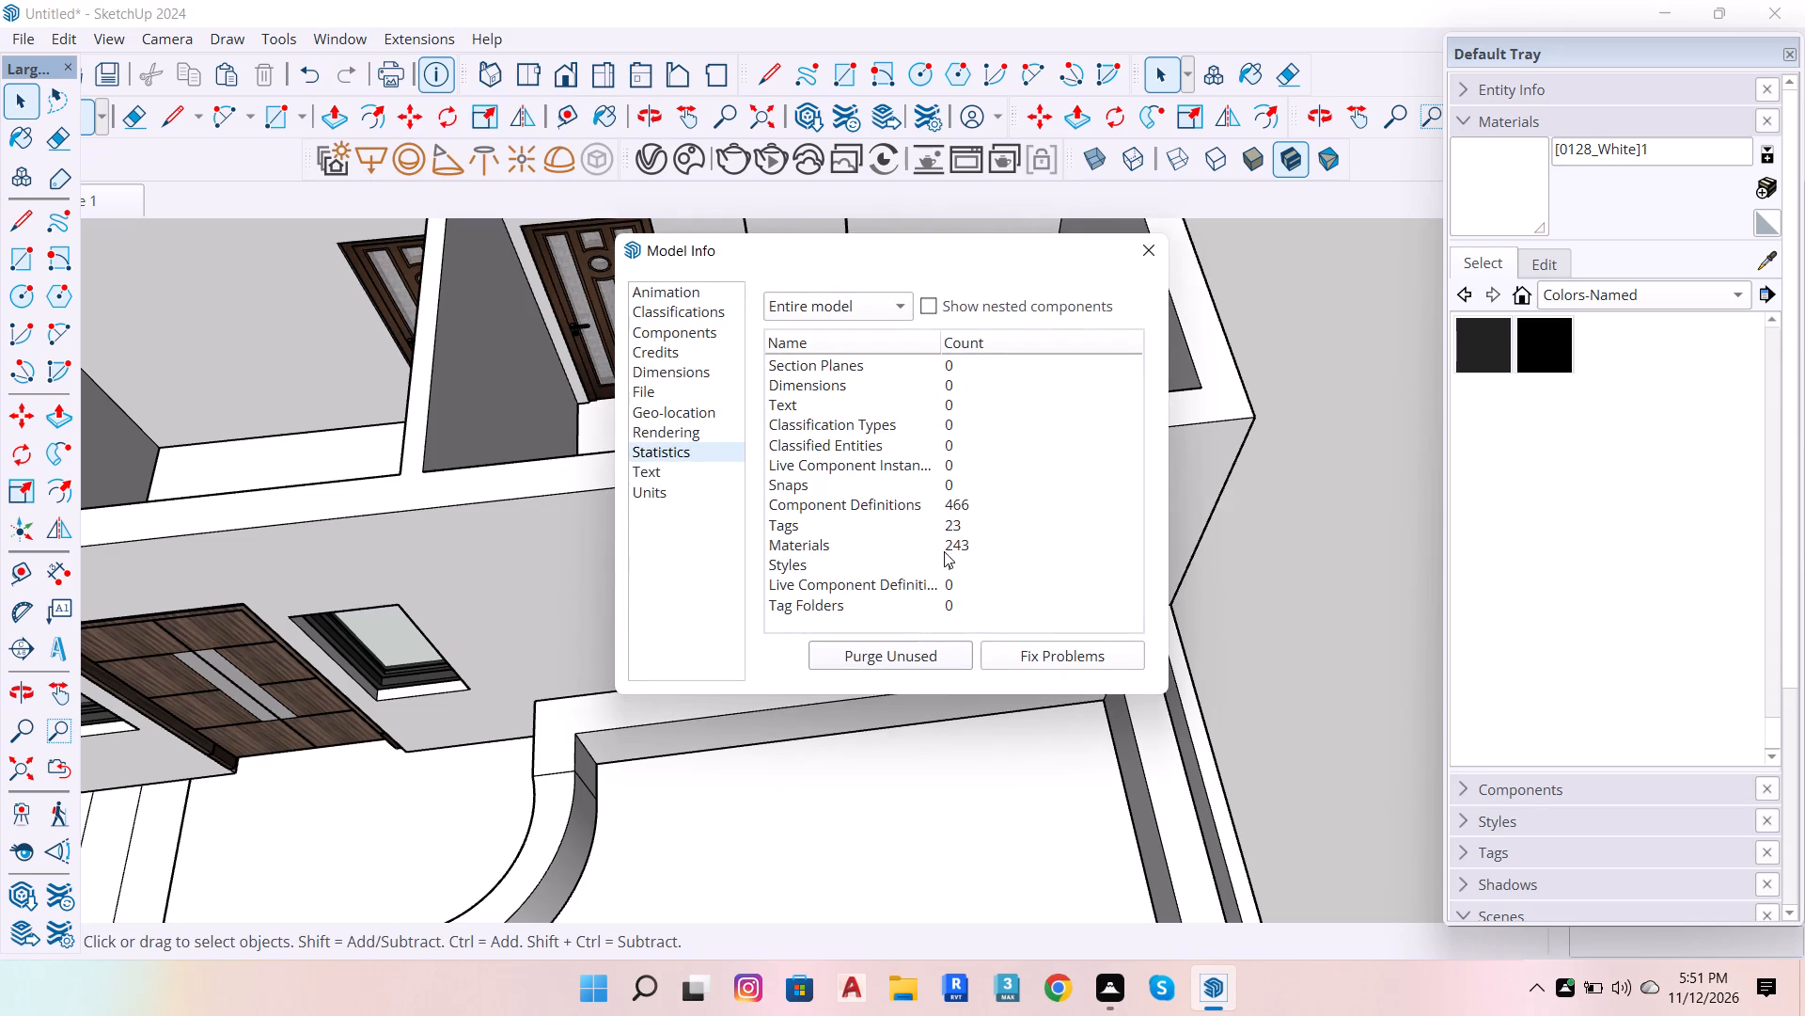
pyautogui.scroll(9, 943, 553)
pyautogui.click(918, 659)
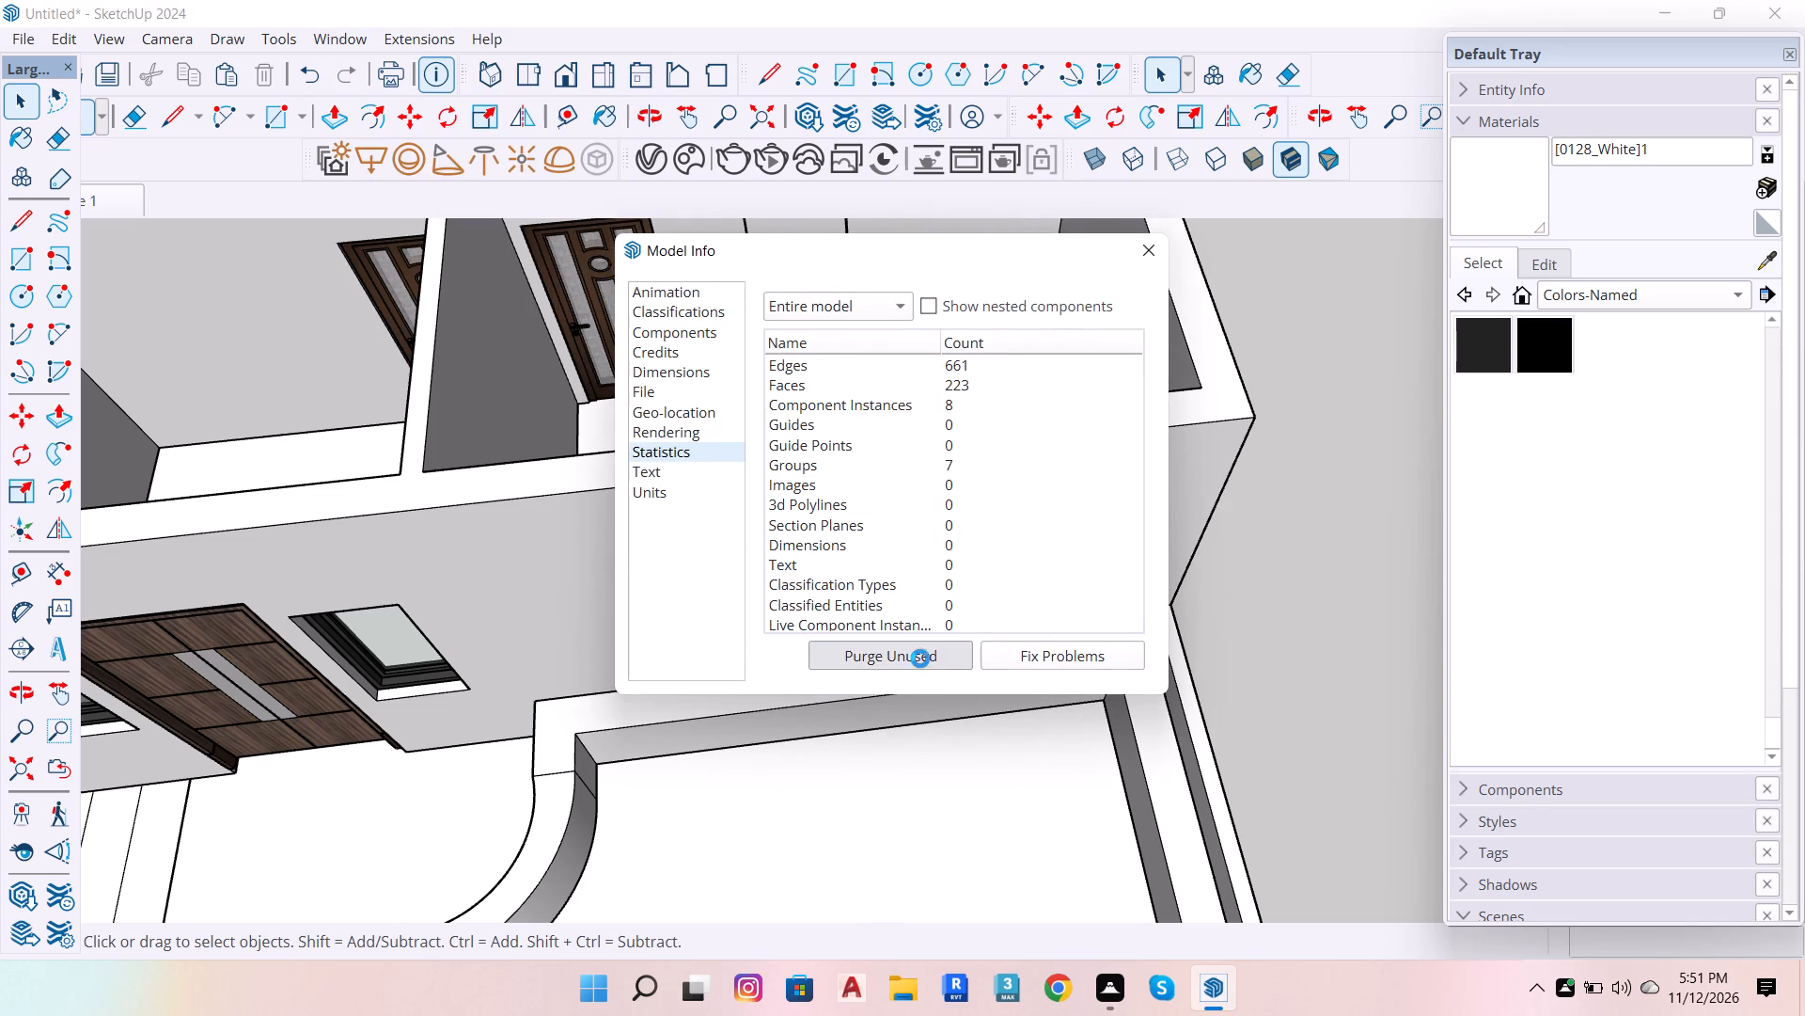
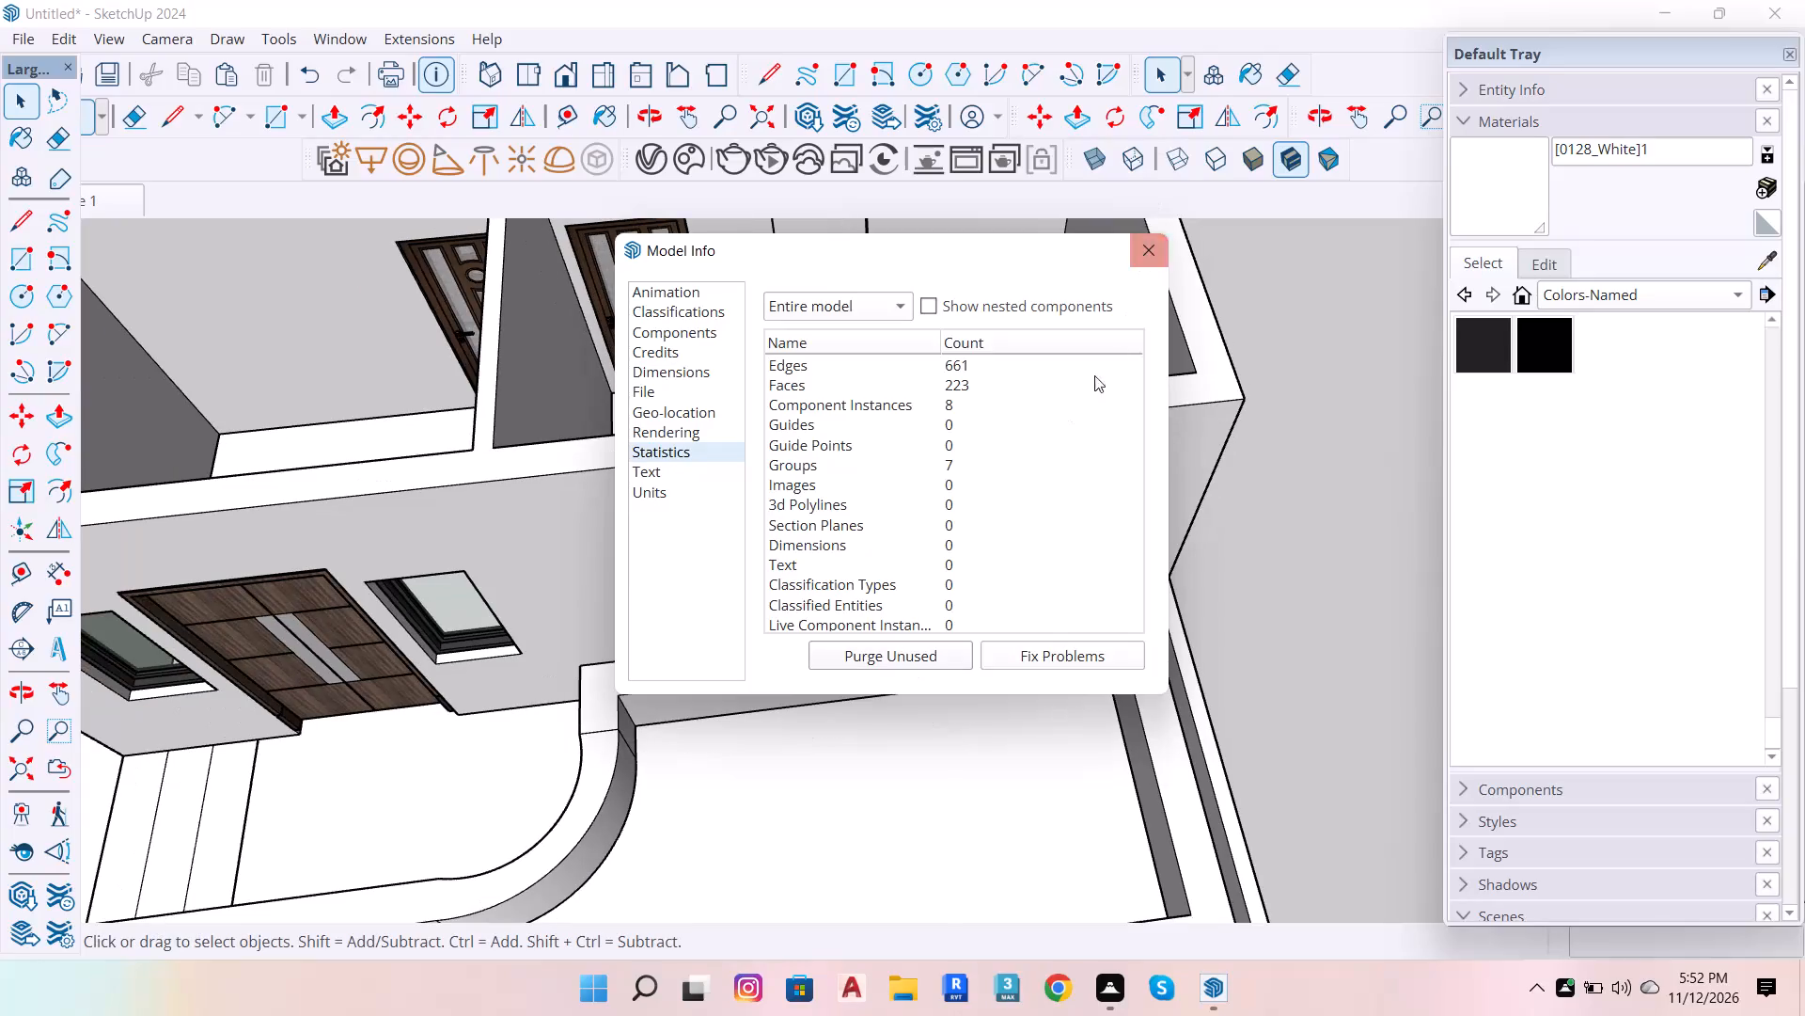
# Check the rest of the entire model's statistics, purge the unused items once more, and close the model information.
pyautogui.scroll(-12, 1039, 479)
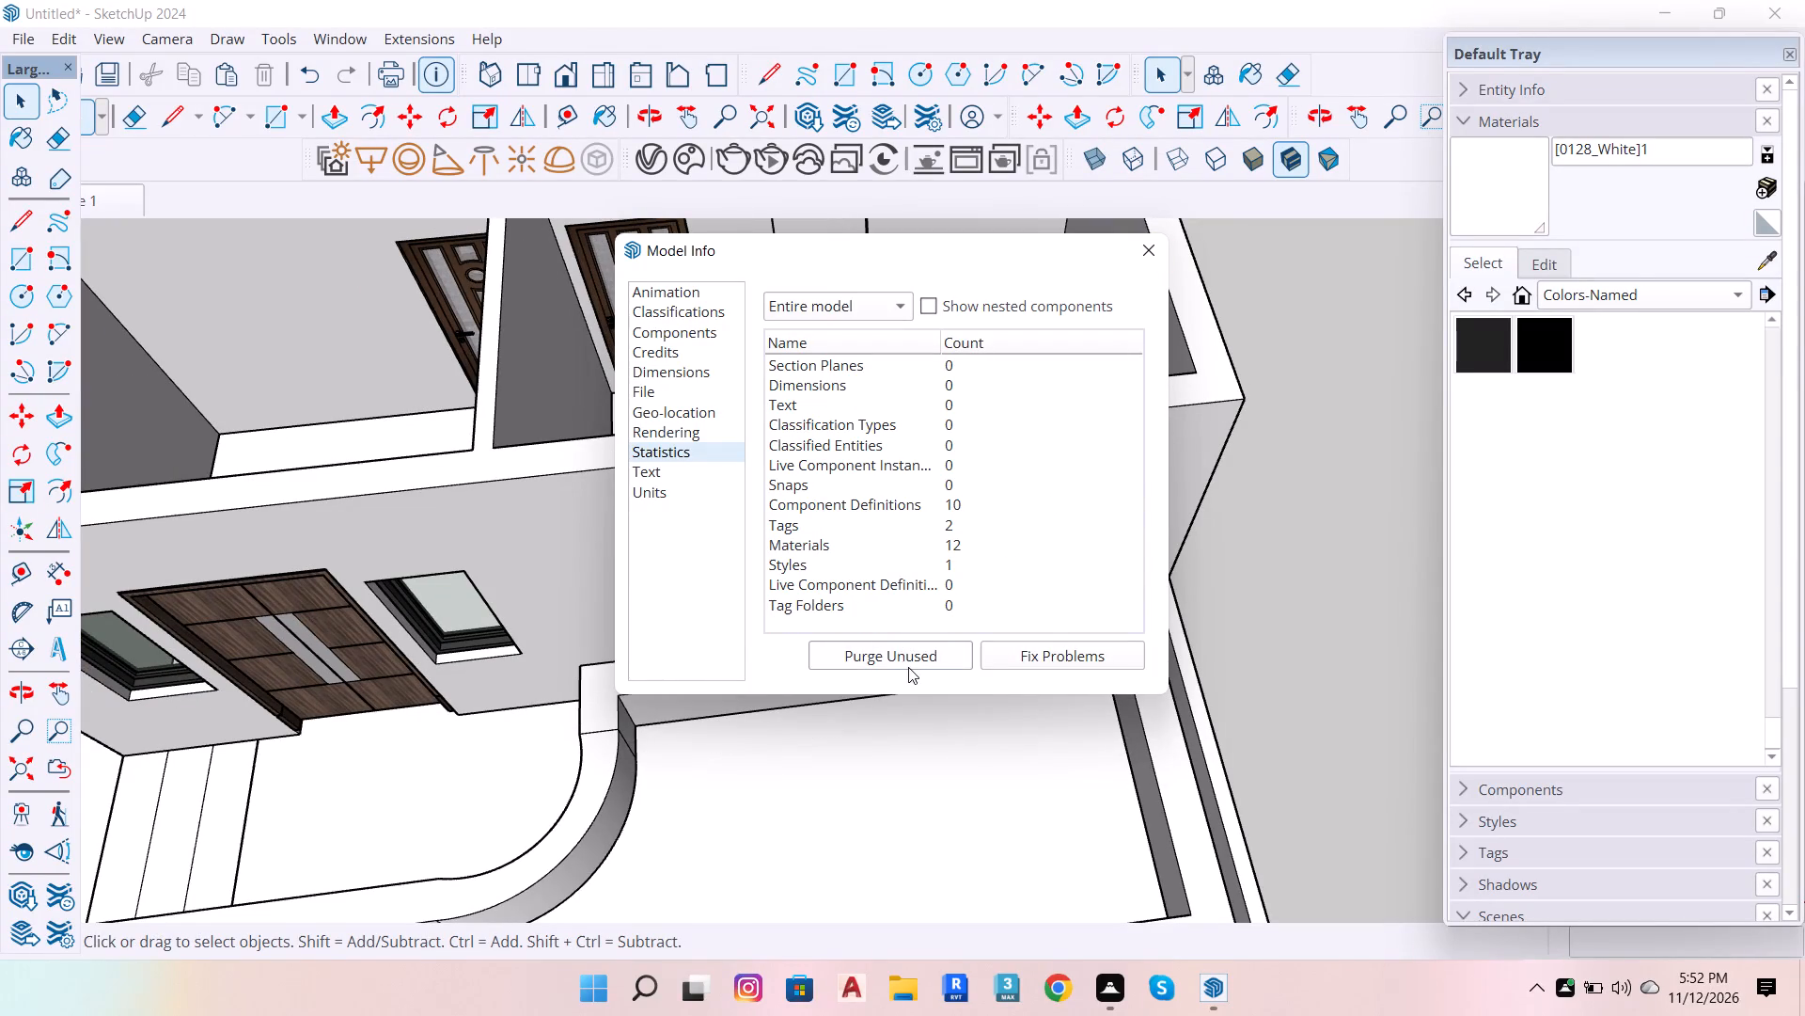
pyautogui.click(909, 667)
pyautogui.click(1147, 253)
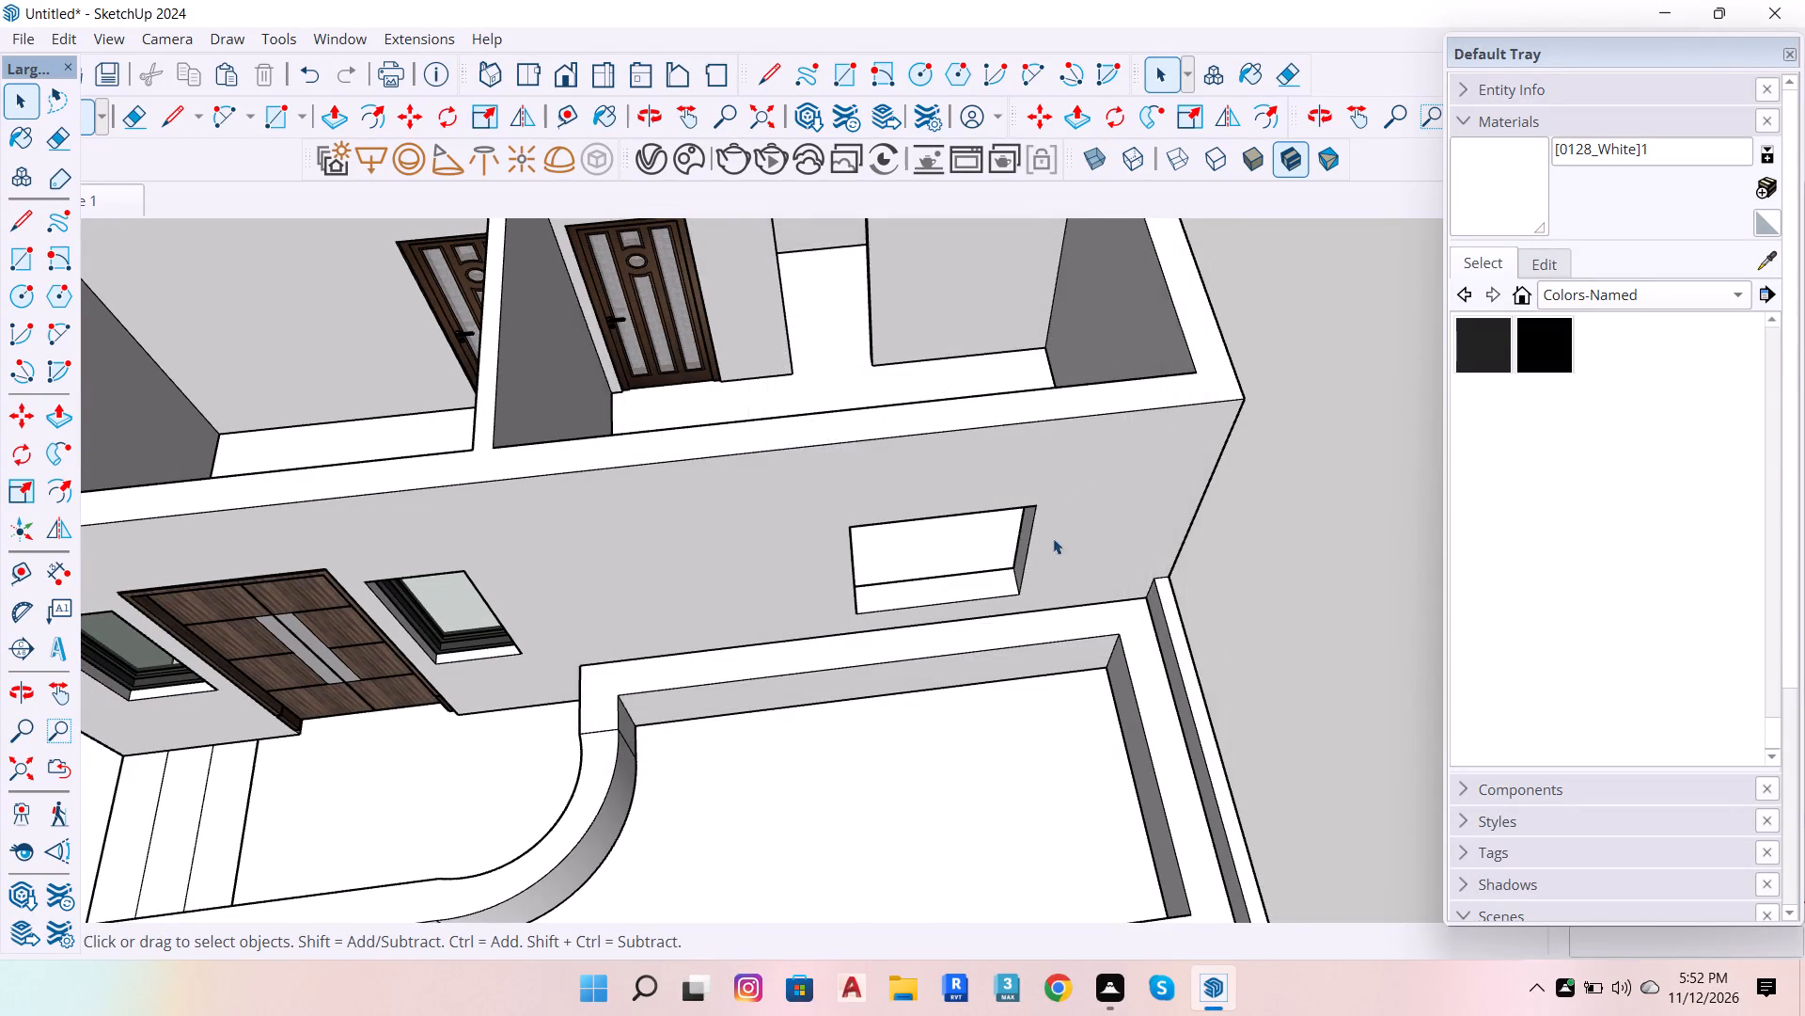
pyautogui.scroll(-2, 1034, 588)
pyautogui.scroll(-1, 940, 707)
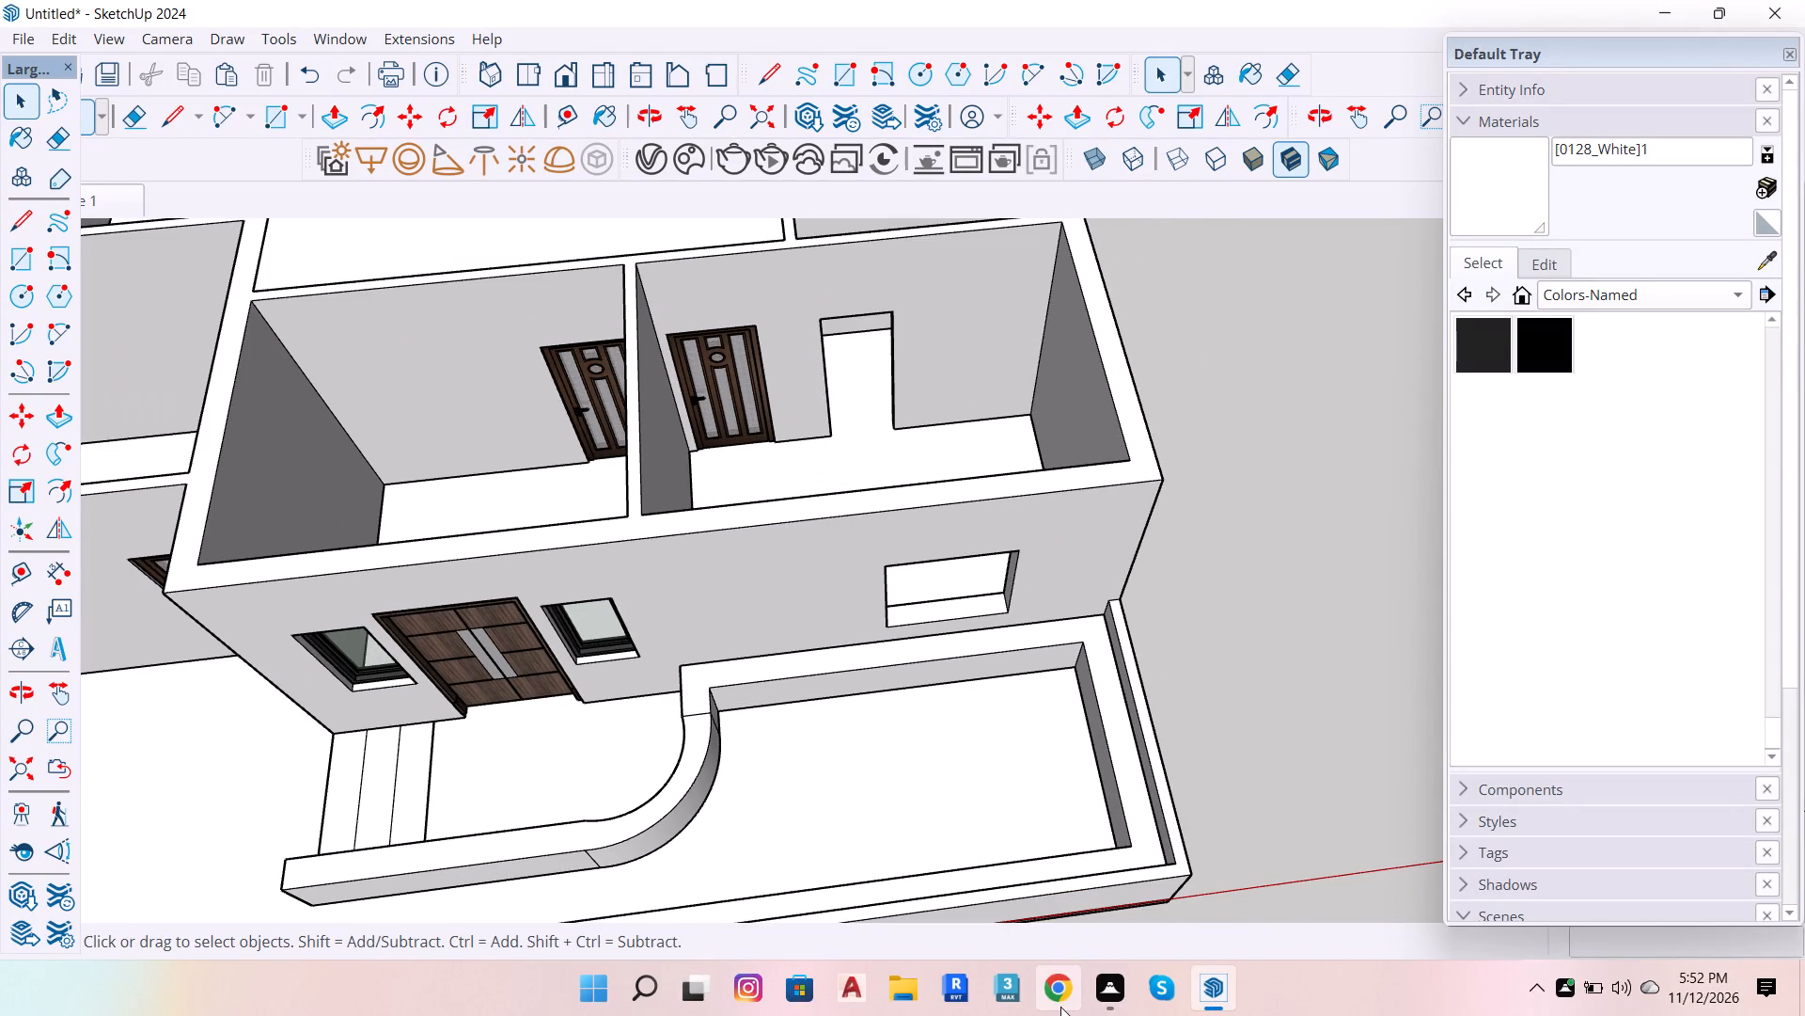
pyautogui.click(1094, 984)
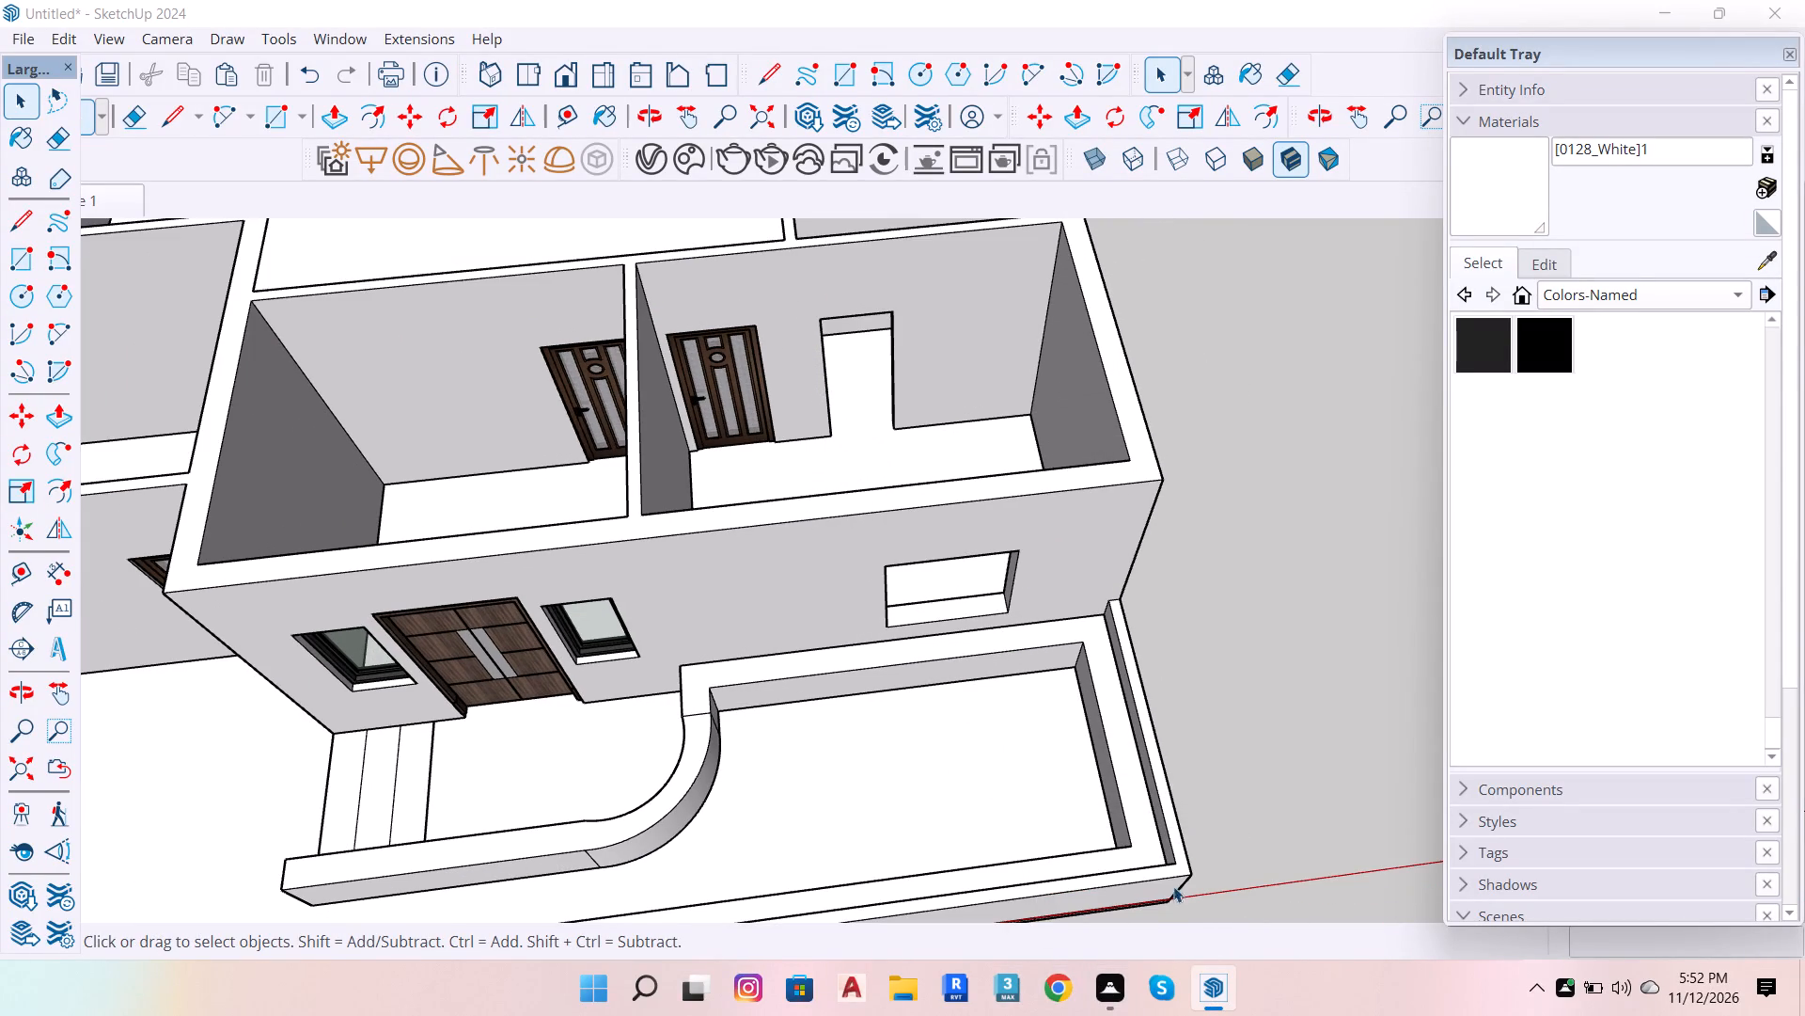
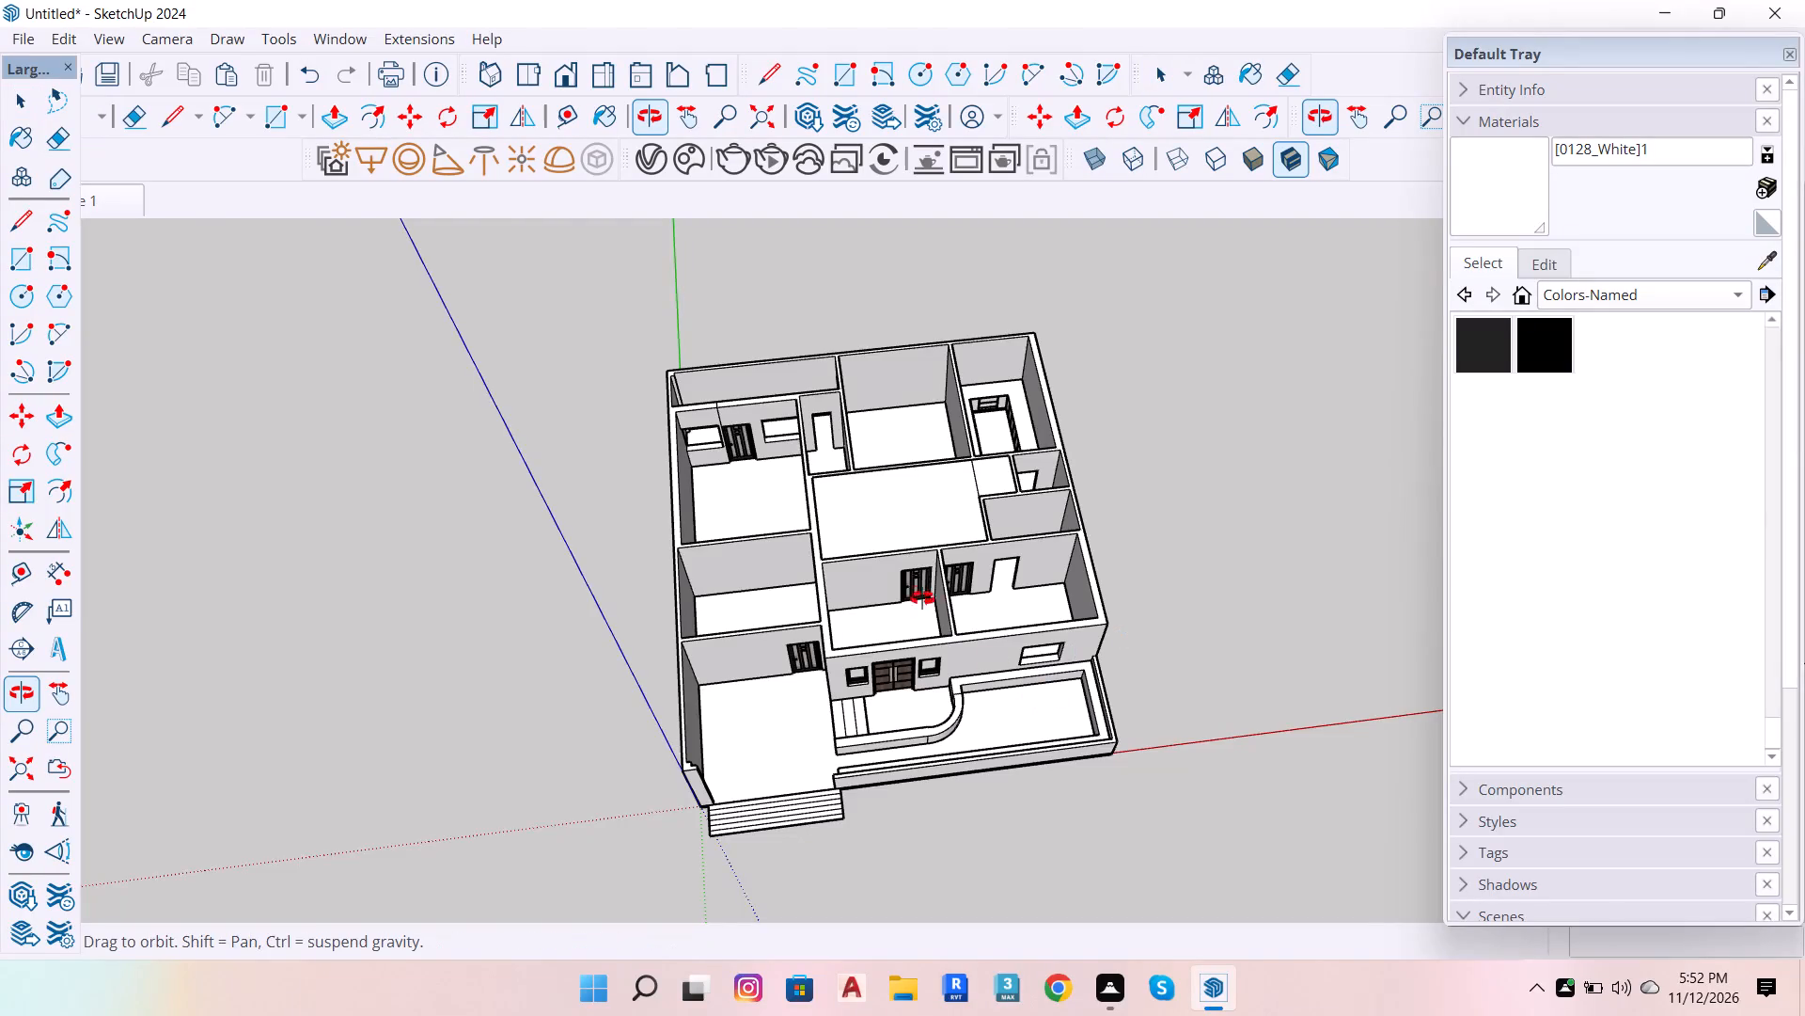
# Import the PENTEK_RP+Fineline+50S_Sliding_Door+(1) model from Downloads and place it on the open ground beside the house.
pyautogui.moveTo(919, 593); pyautogui.dragTo(982, 818)
pyautogui.scroll(11, 993, 635)
pyautogui.scroll(-4, 917, 604)
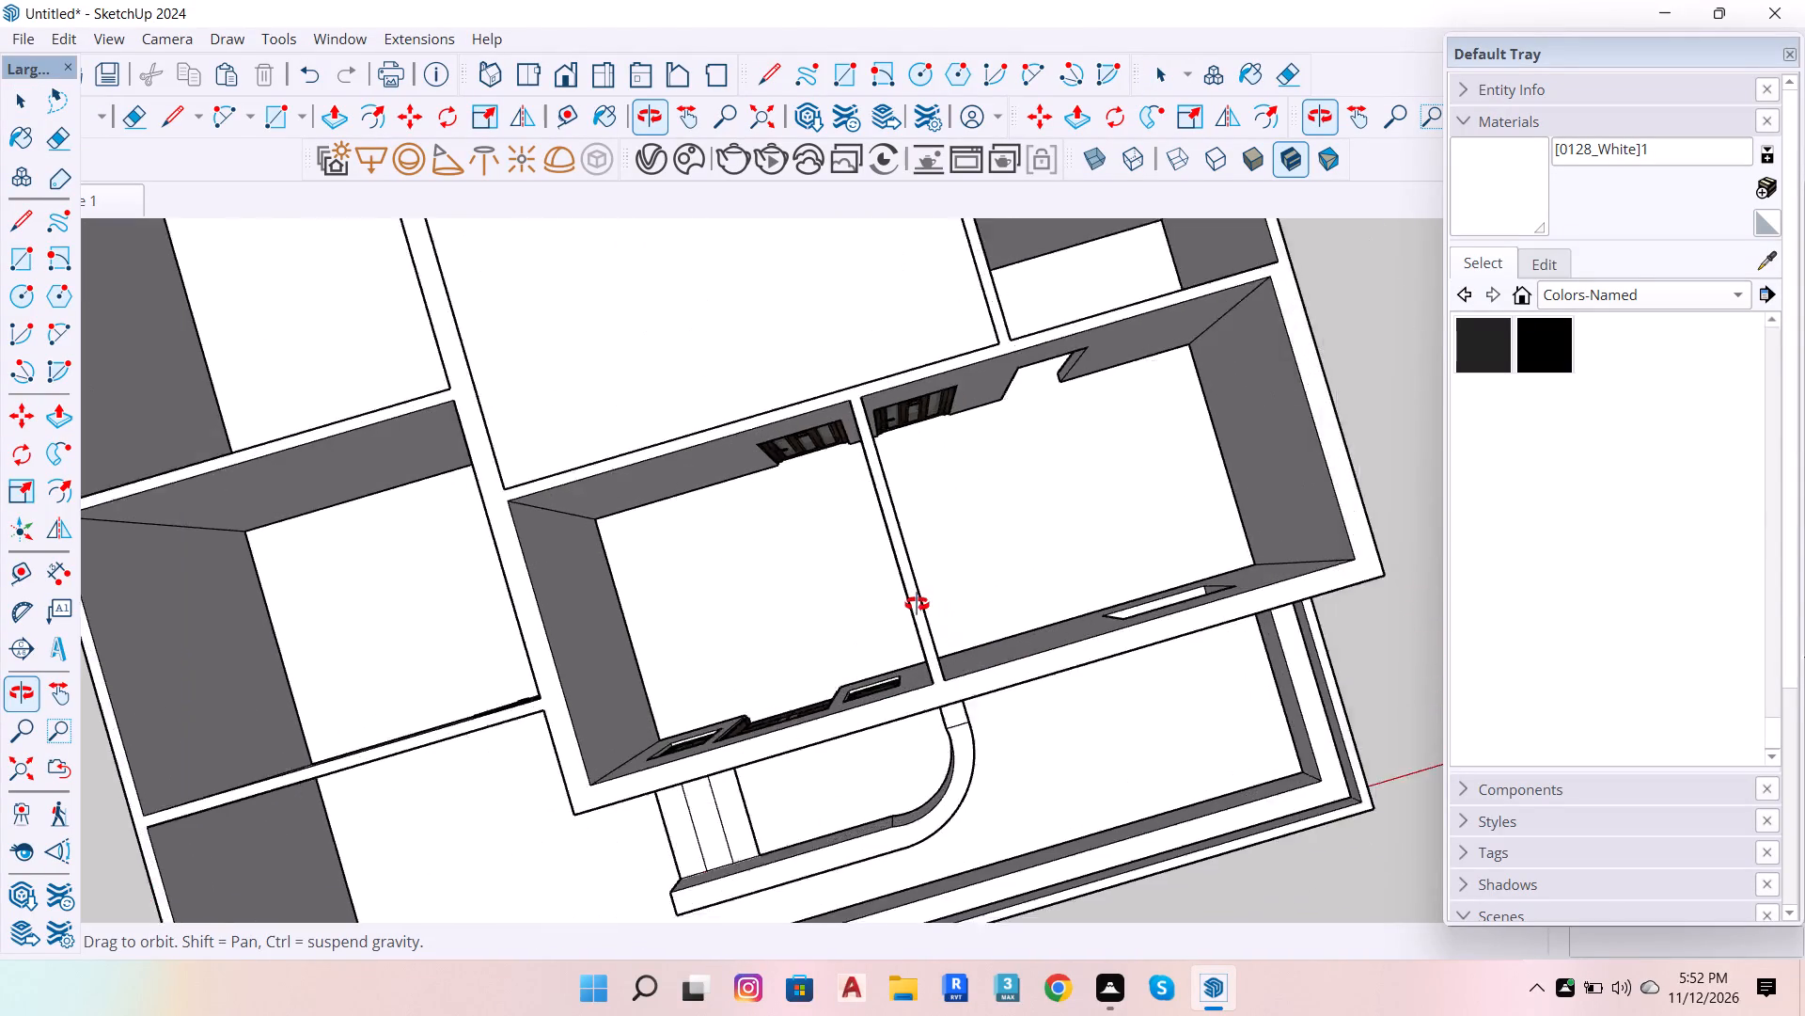
pyautogui.scroll(-4, 917, 604)
pyautogui.moveTo(1002, 417); pyautogui.dragTo(868, 306)
pyautogui.scroll(6, 1007, 483)
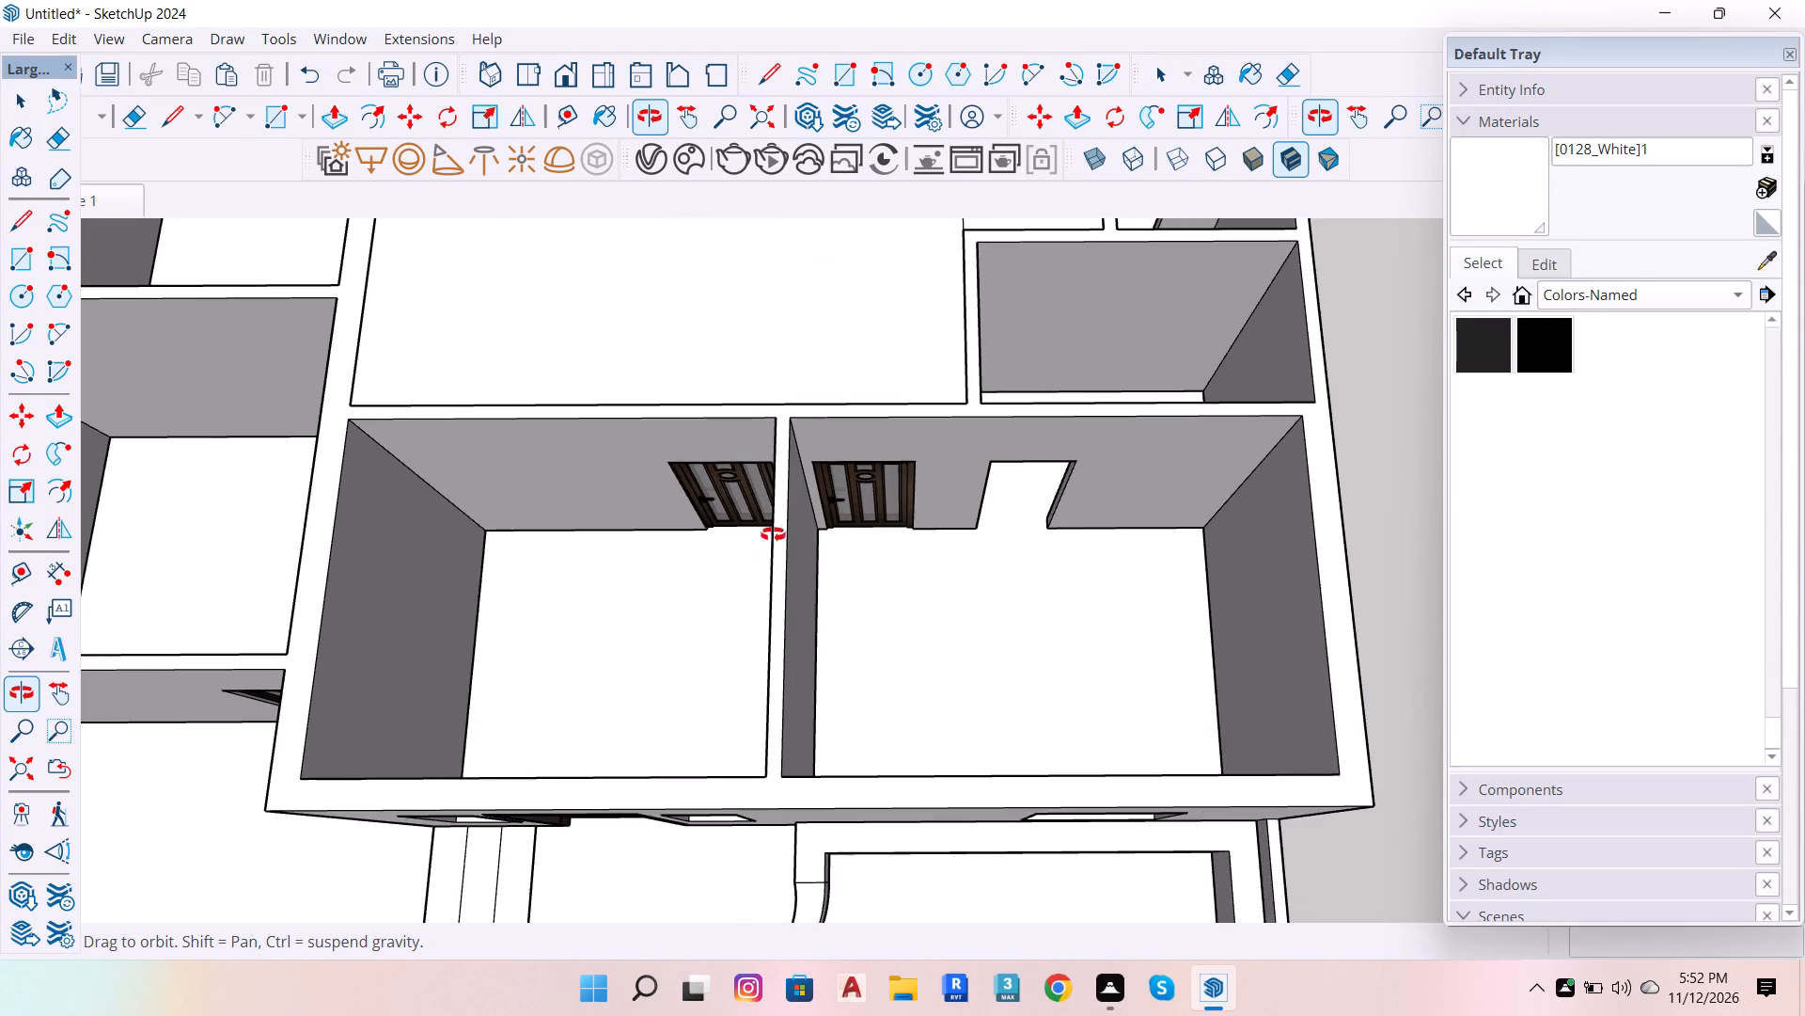
pyautogui.scroll(3, 823, 520)
pyautogui.scroll(-6, 600, 543)
pyautogui.press('space')
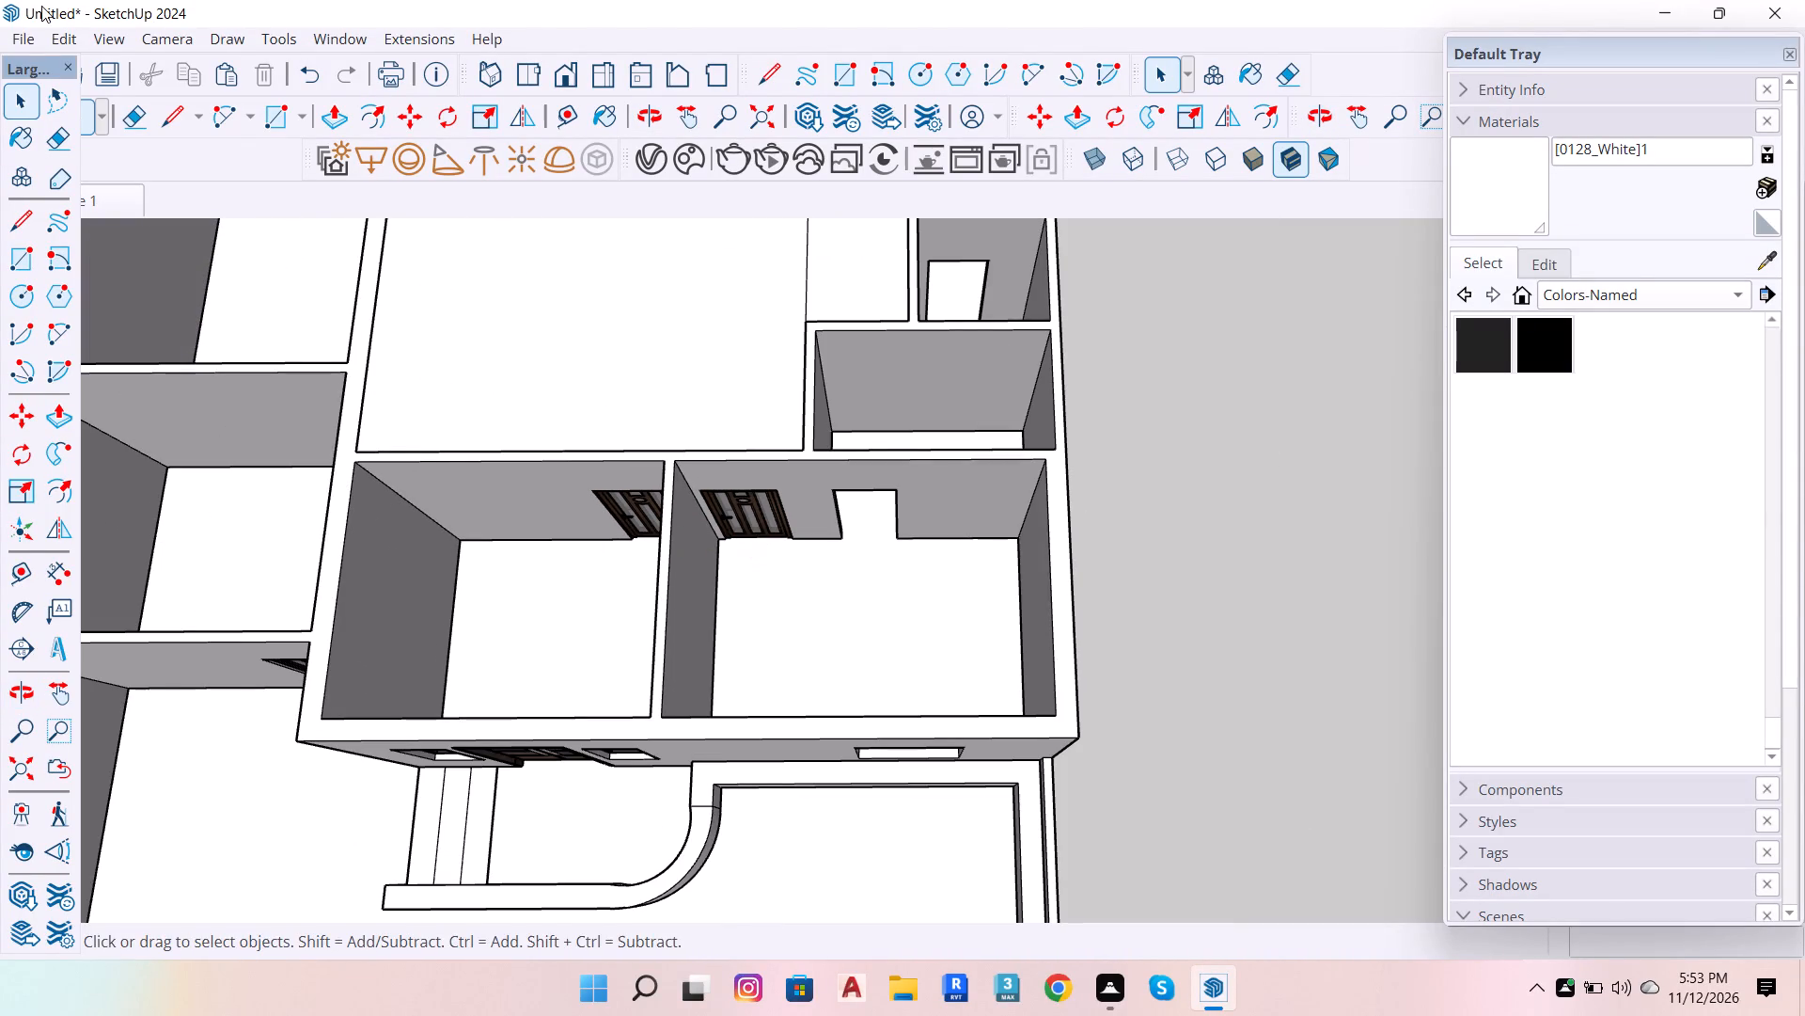
pyautogui.click(33, 32)
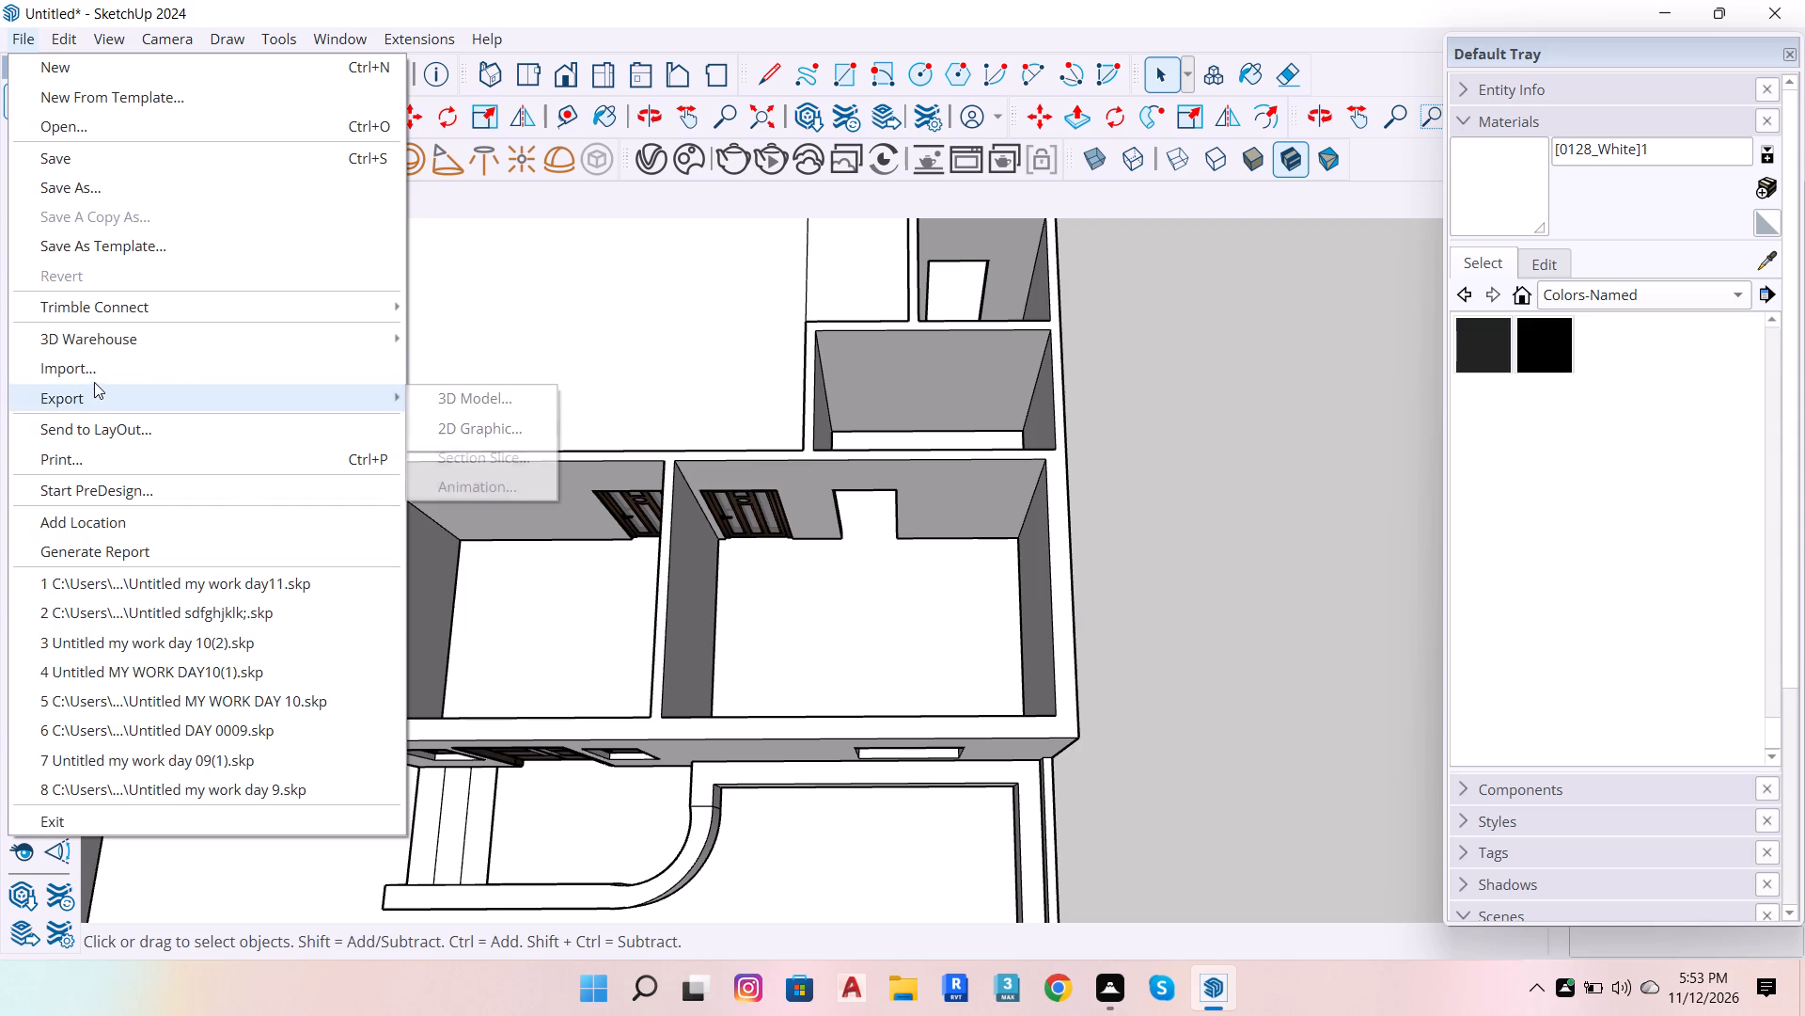
pyautogui.click(98, 372)
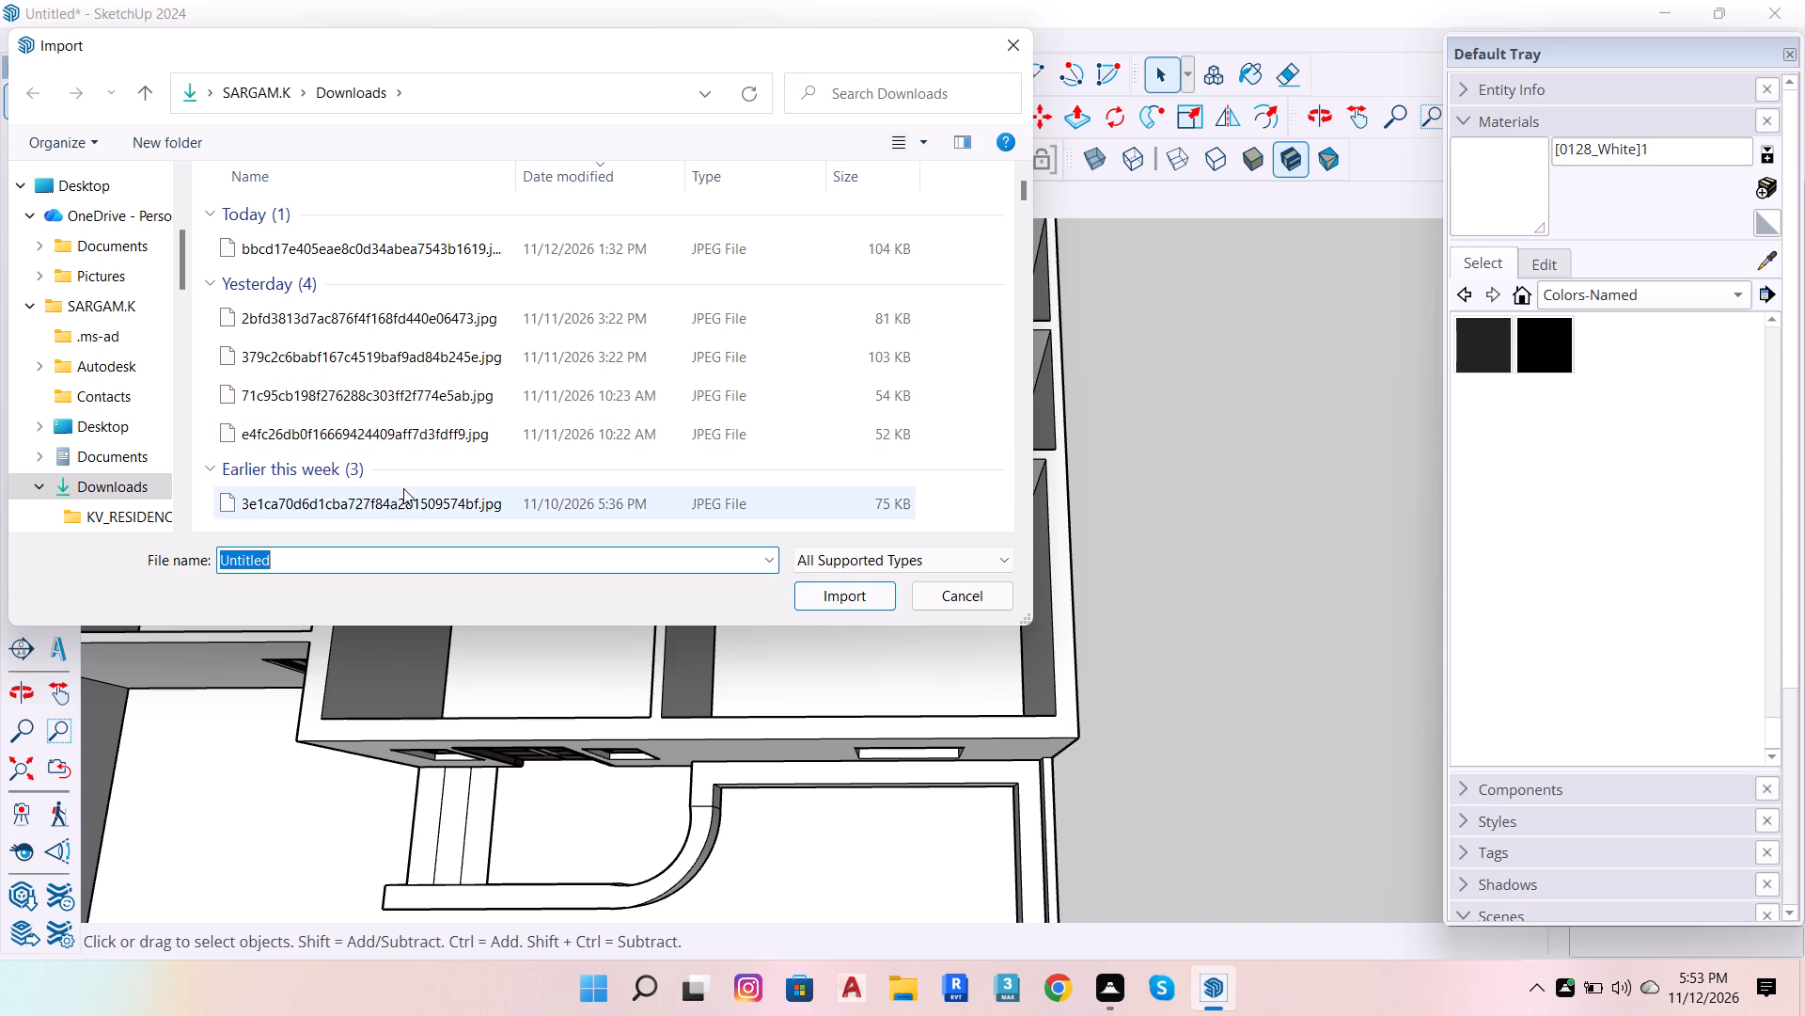
pyautogui.scroll(-2, 403, 496)
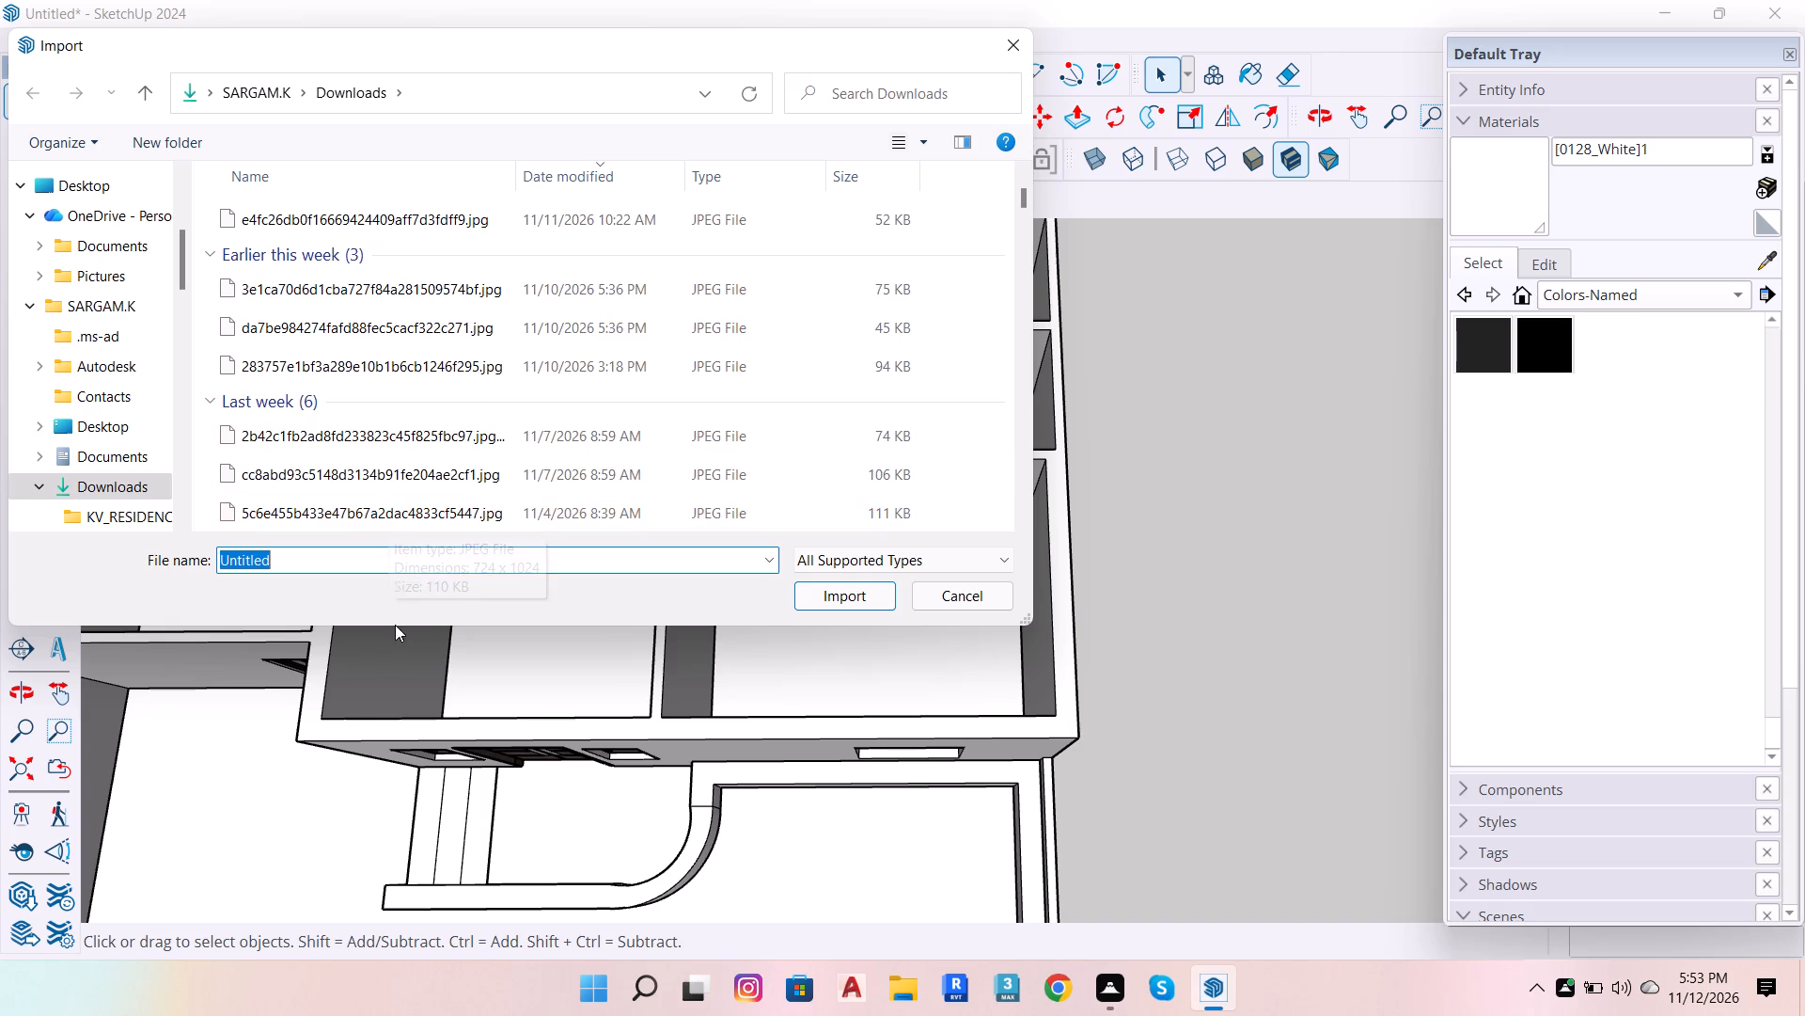
pyautogui.scroll(-4, 471, 408)
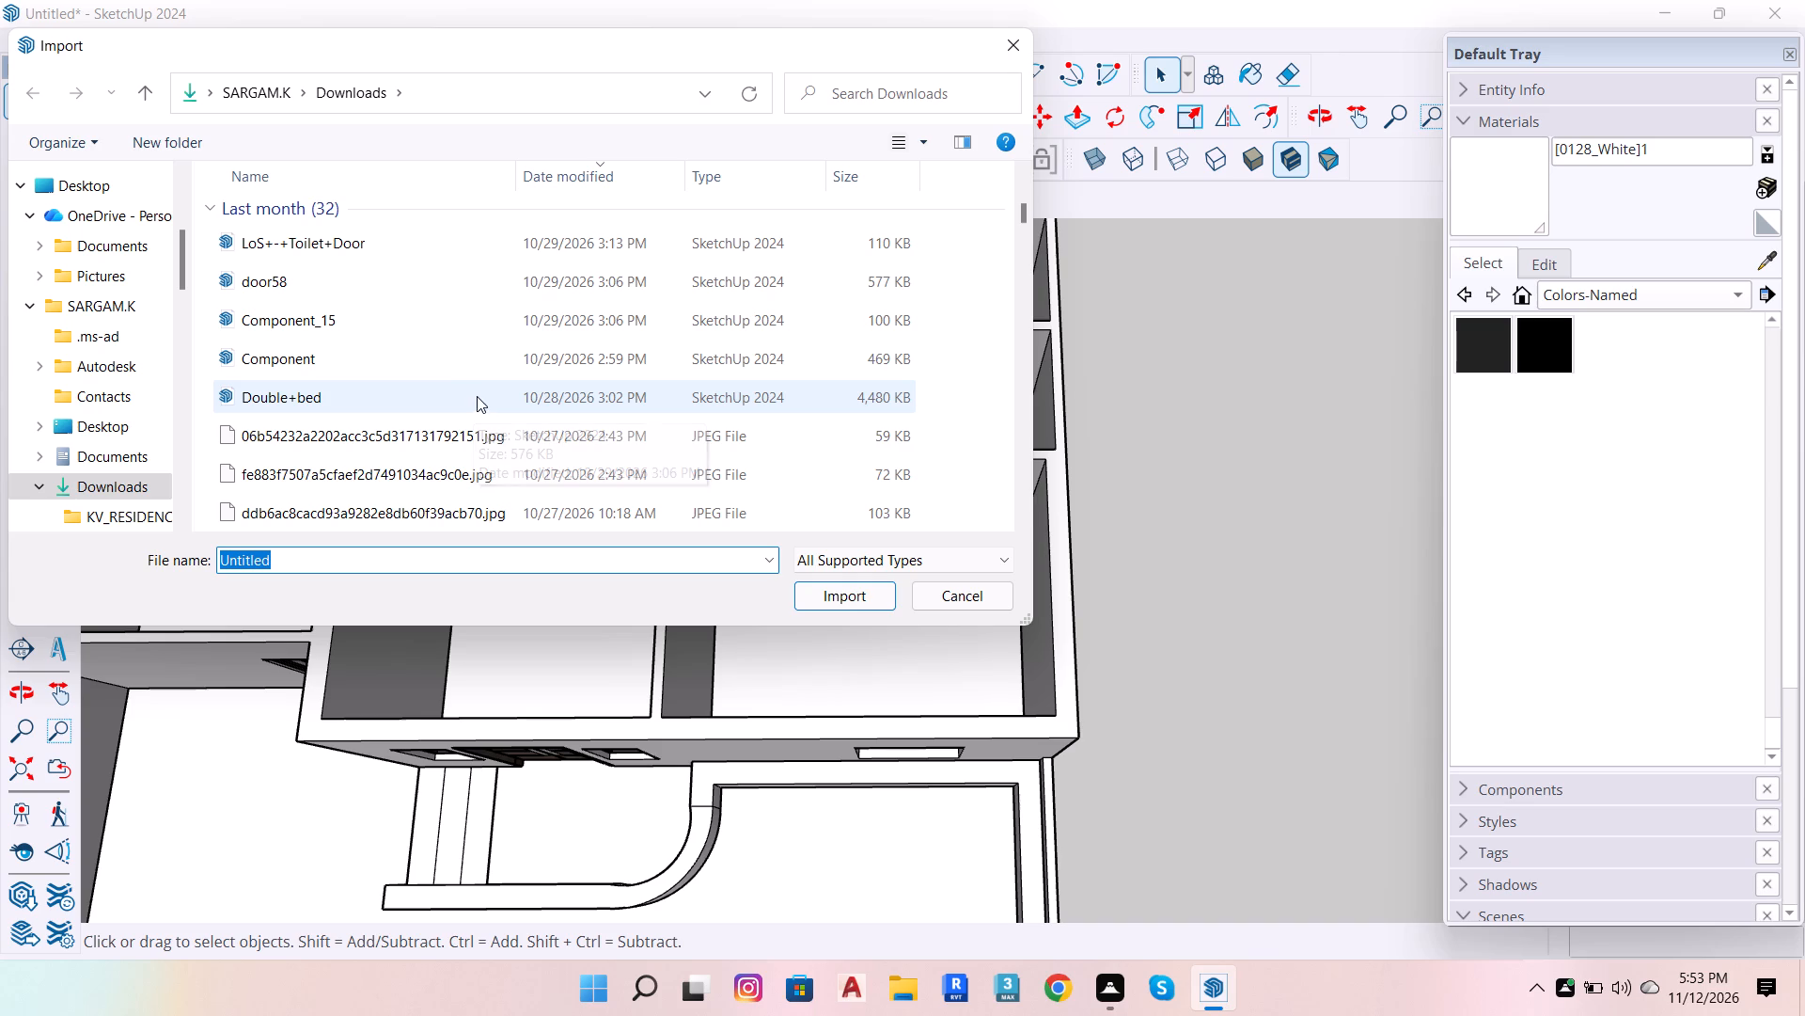
pyautogui.click(473, 282)
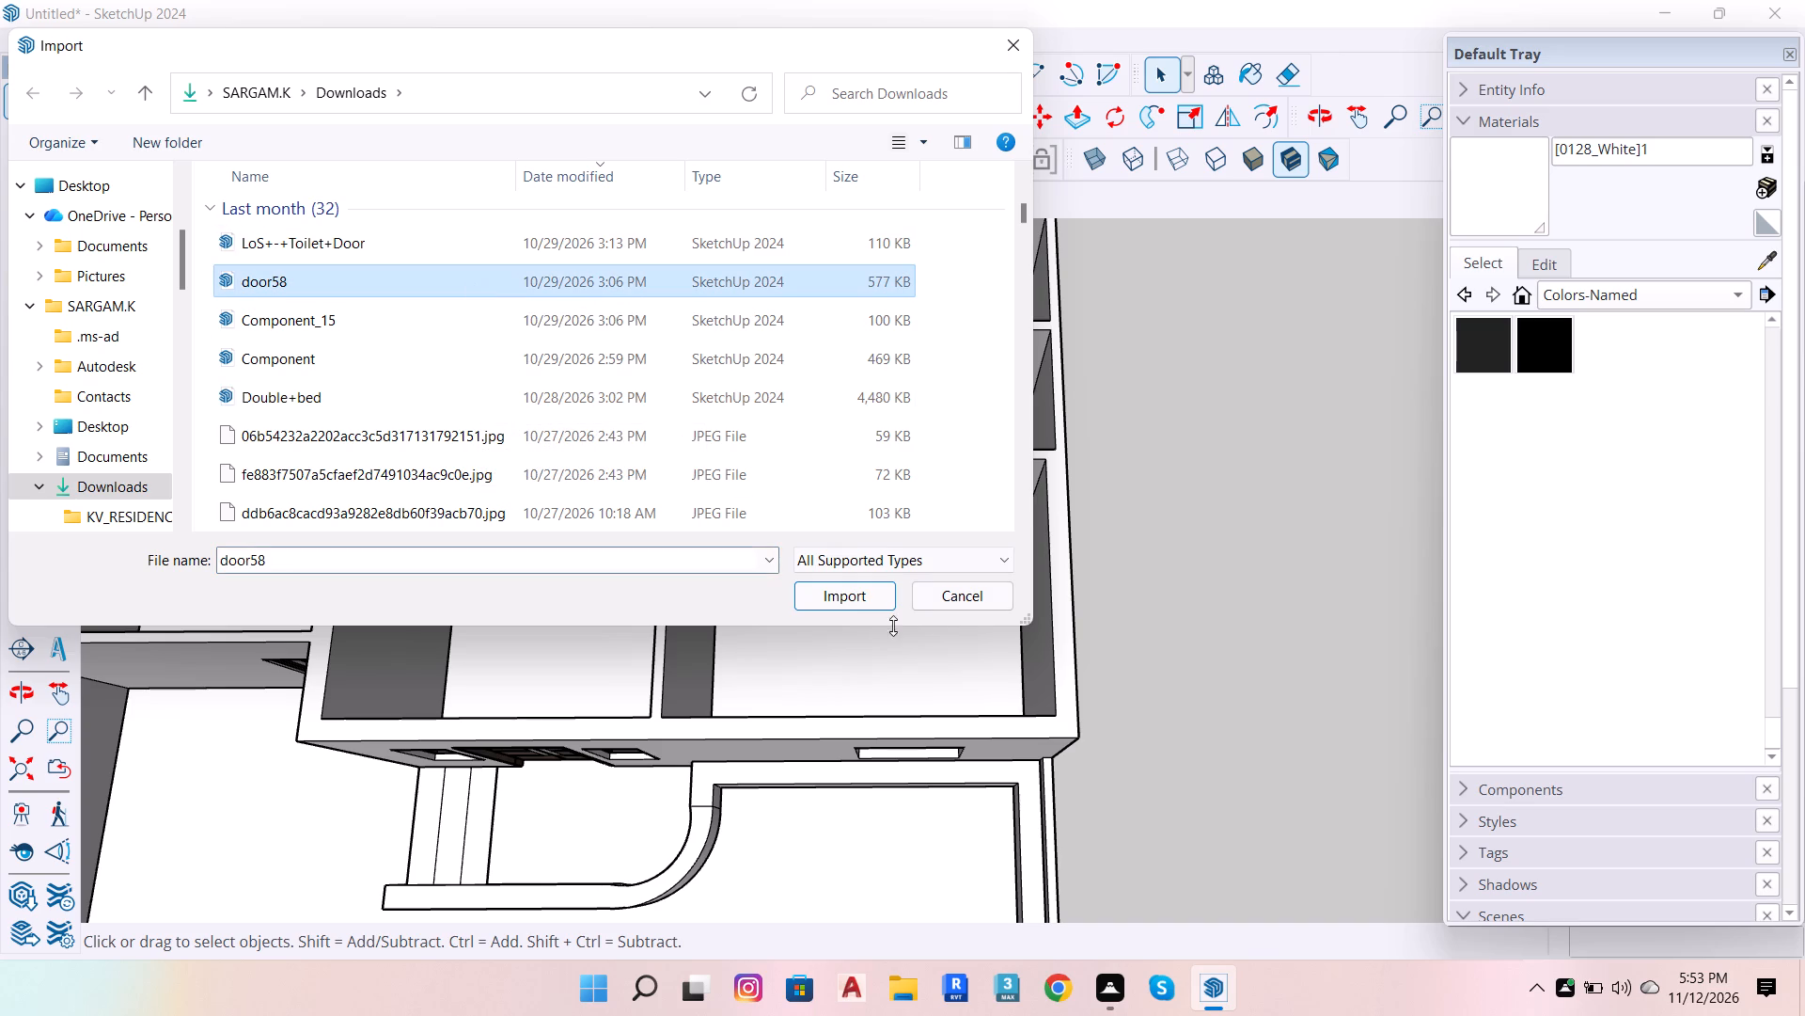
pyautogui.scroll(-4, 495, 346)
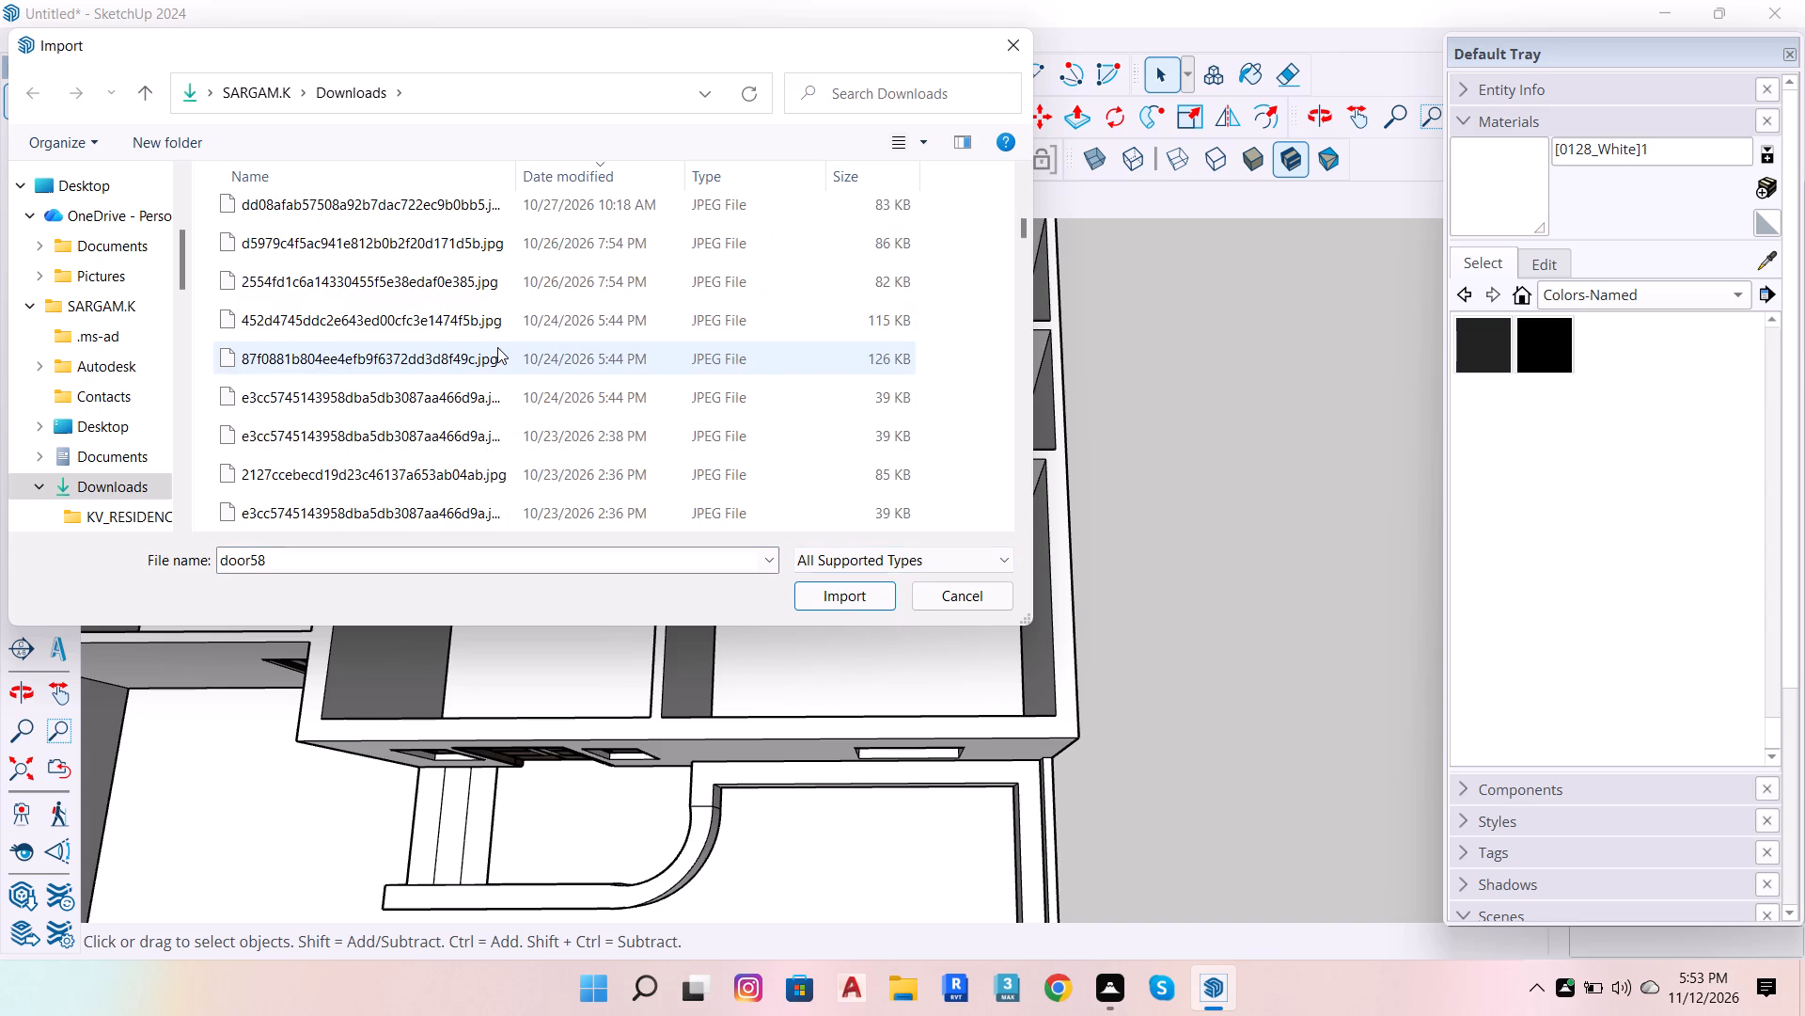
pyautogui.scroll(-6, 497, 347)
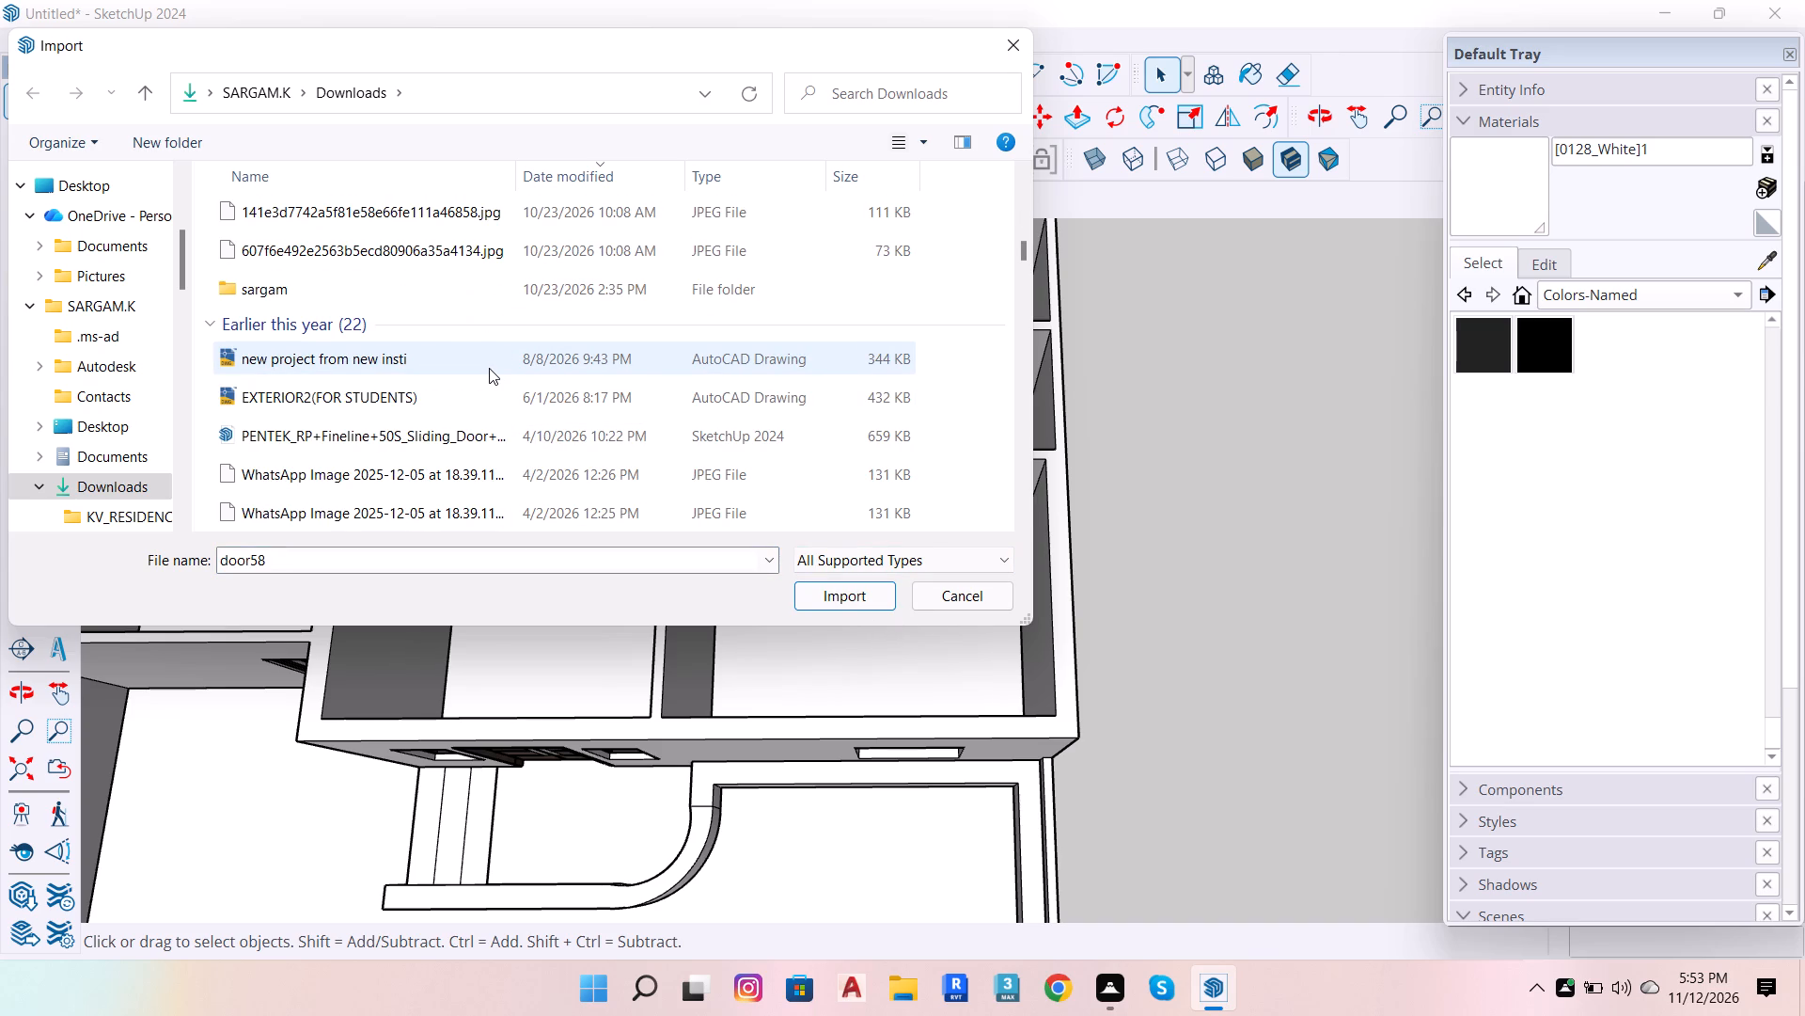
pyautogui.click(479, 440)
pyautogui.click(839, 594)
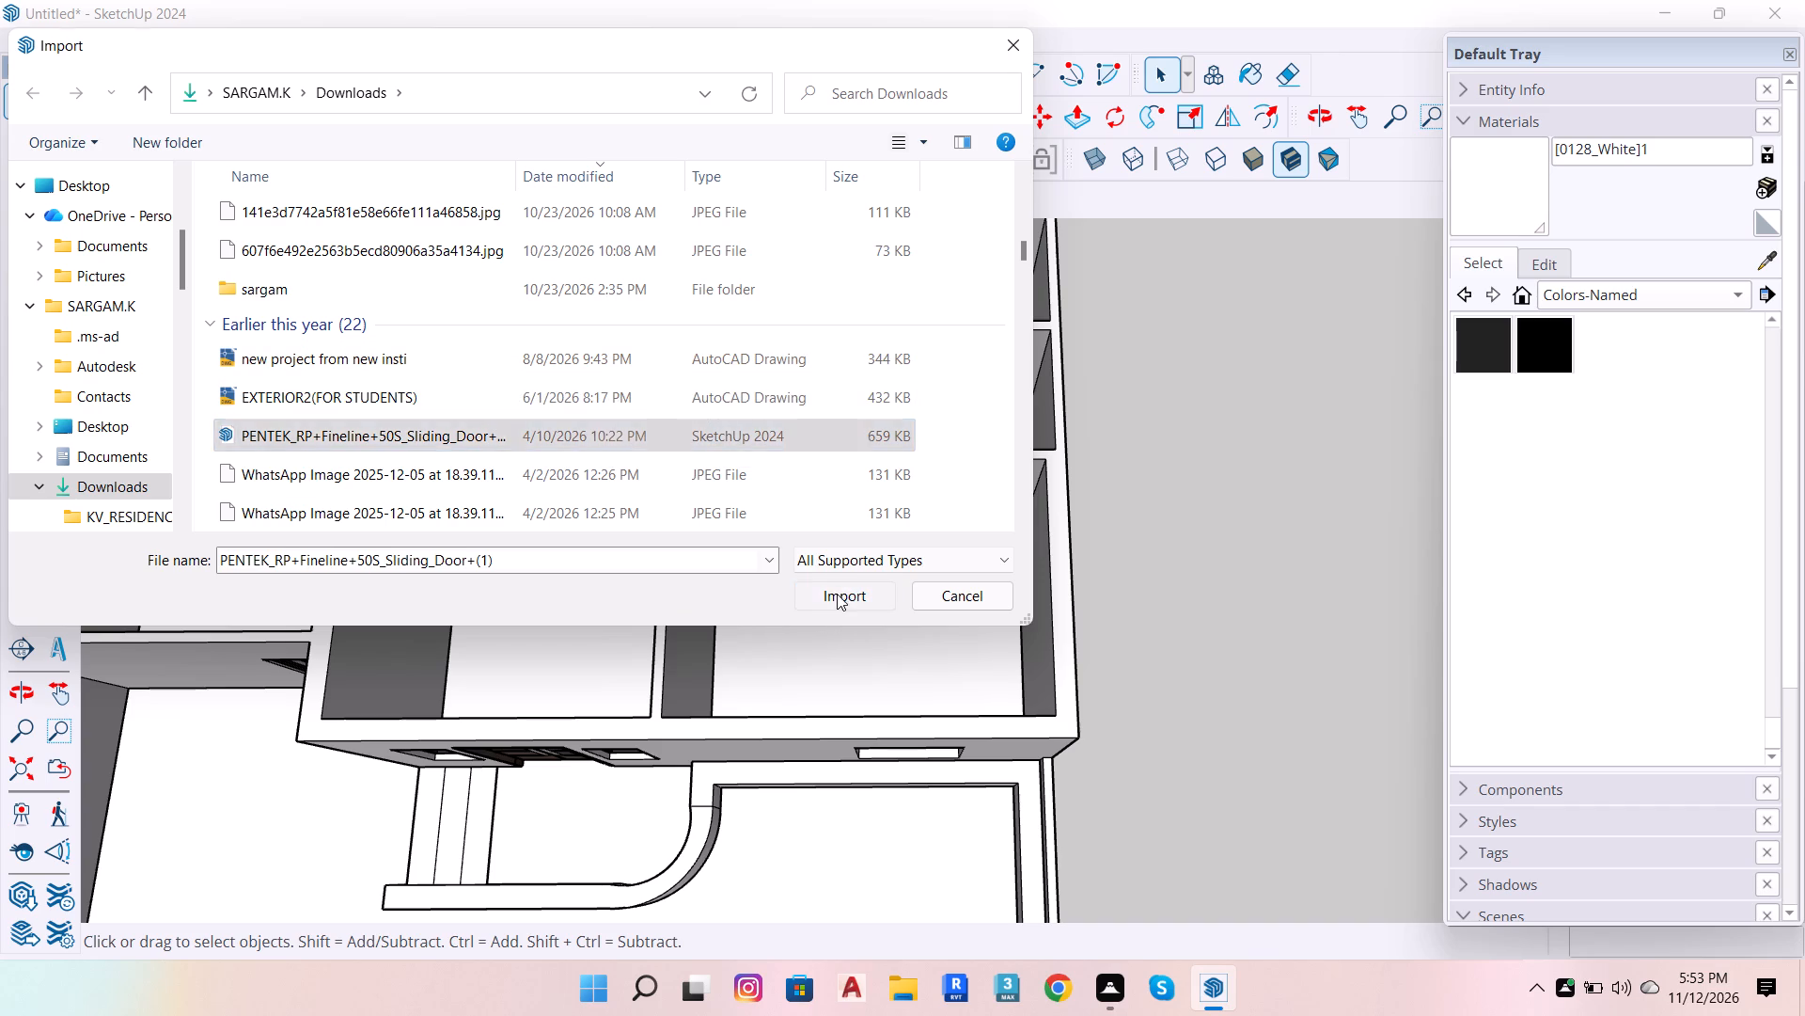
pyautogui.scroll(-7, 819, 585)
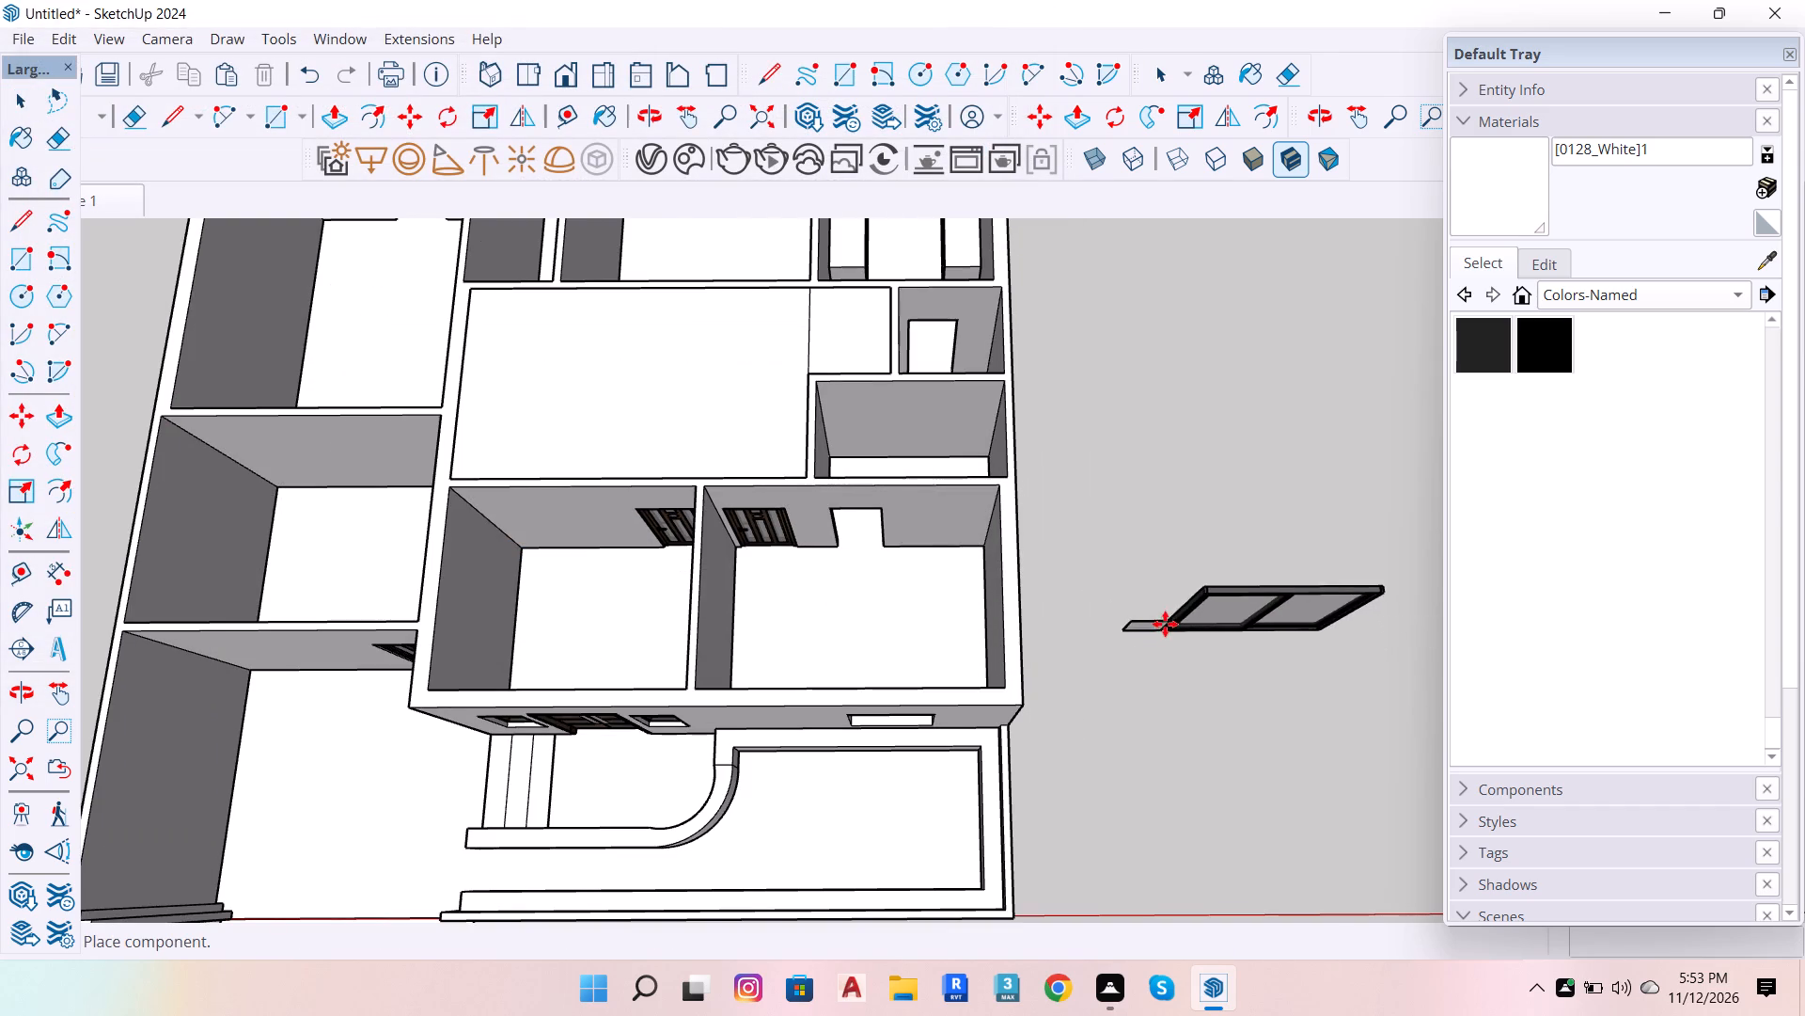
pyautogui.click(1169, 608)
pyautogui.press('space')
pyautogui.scroll(5, 1259, 575)
pyautogui.scroll(-6, 1146, 579)
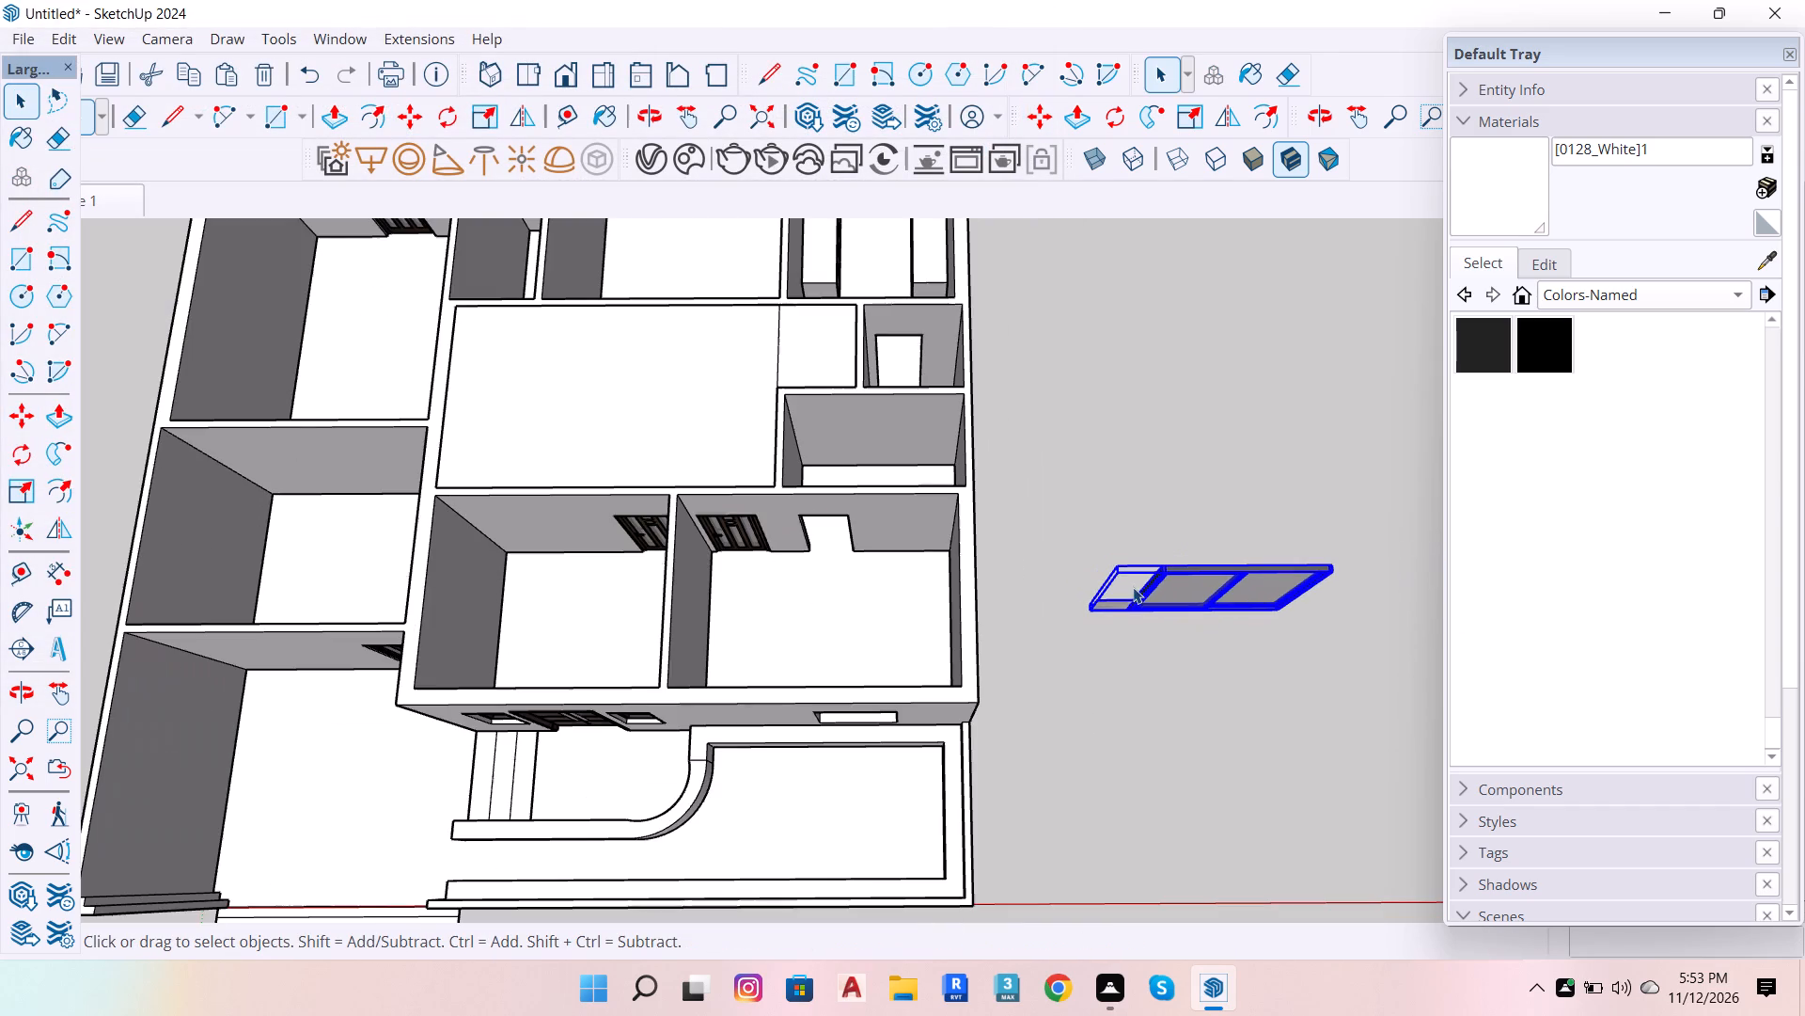
# Delete the small separate piece beside the frame inside the imported sliding door component.
pyautogui.click(1169, 615)
pyautogui.scroll(-4, 978, 554)
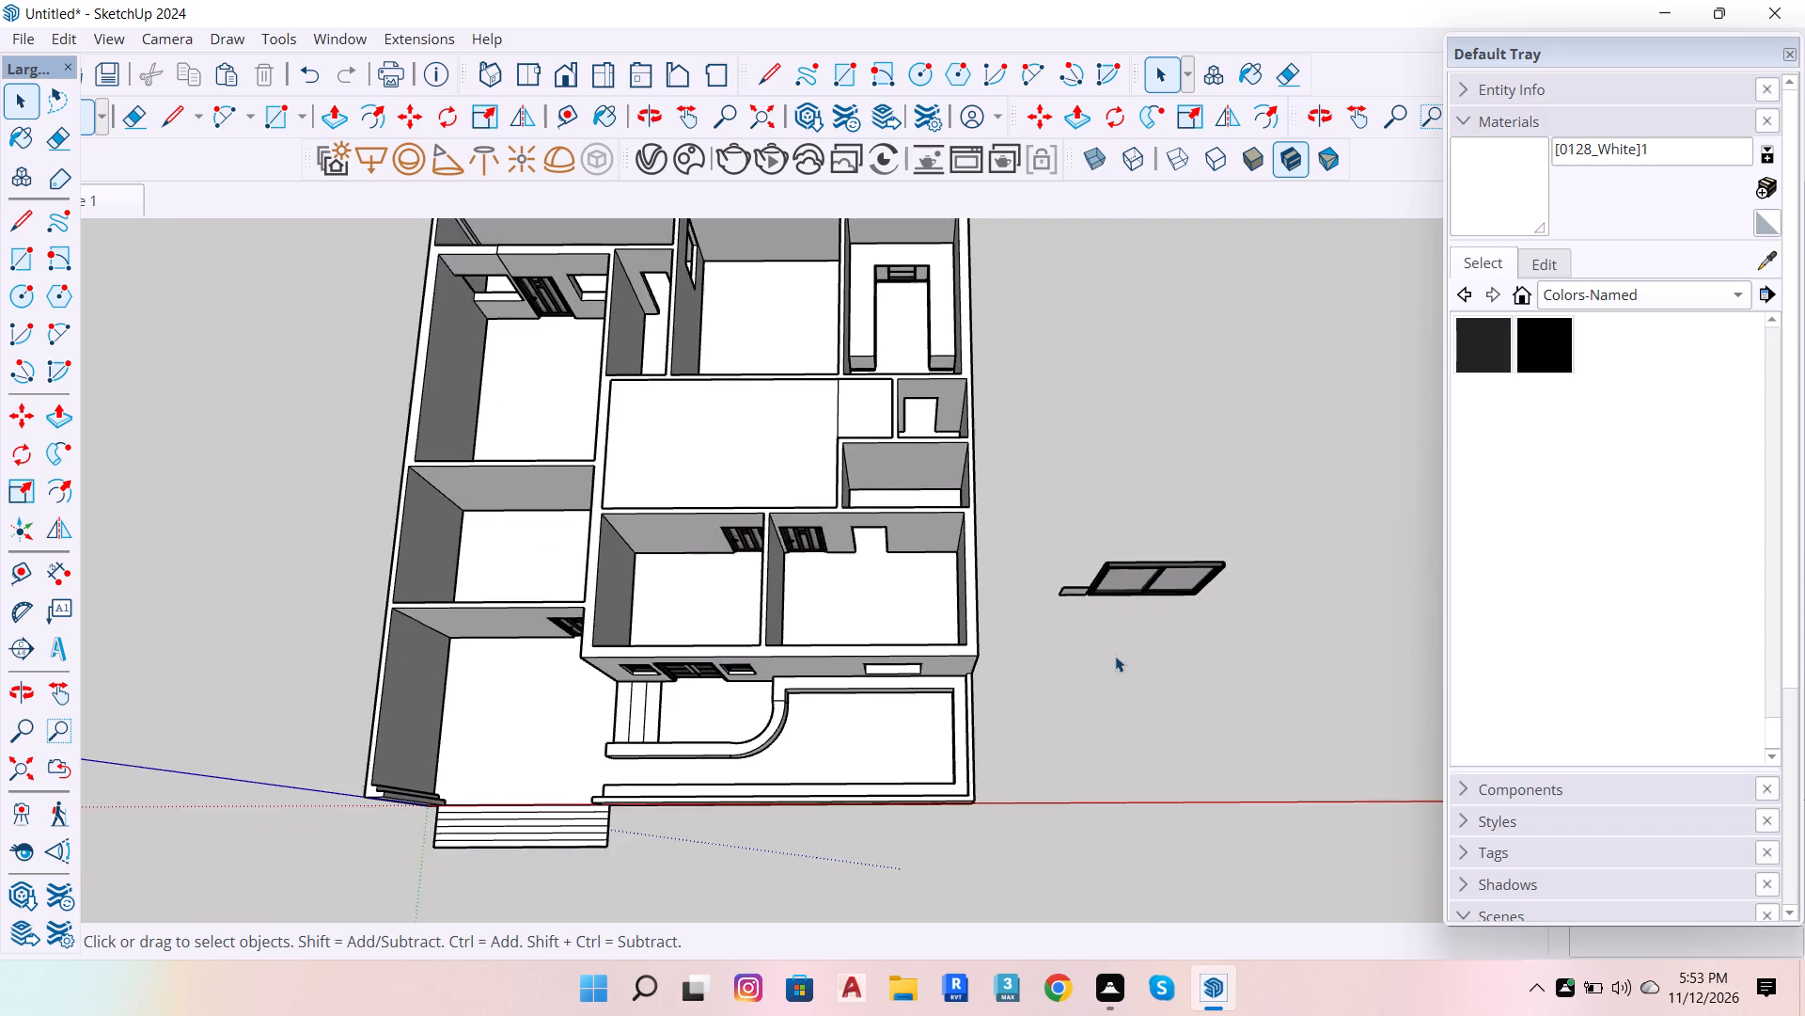
pyautogui.scroll(6, 1115, 656)
pyautogui.click(1056, 547)
pyautogui.tripleClick(1056, 547)
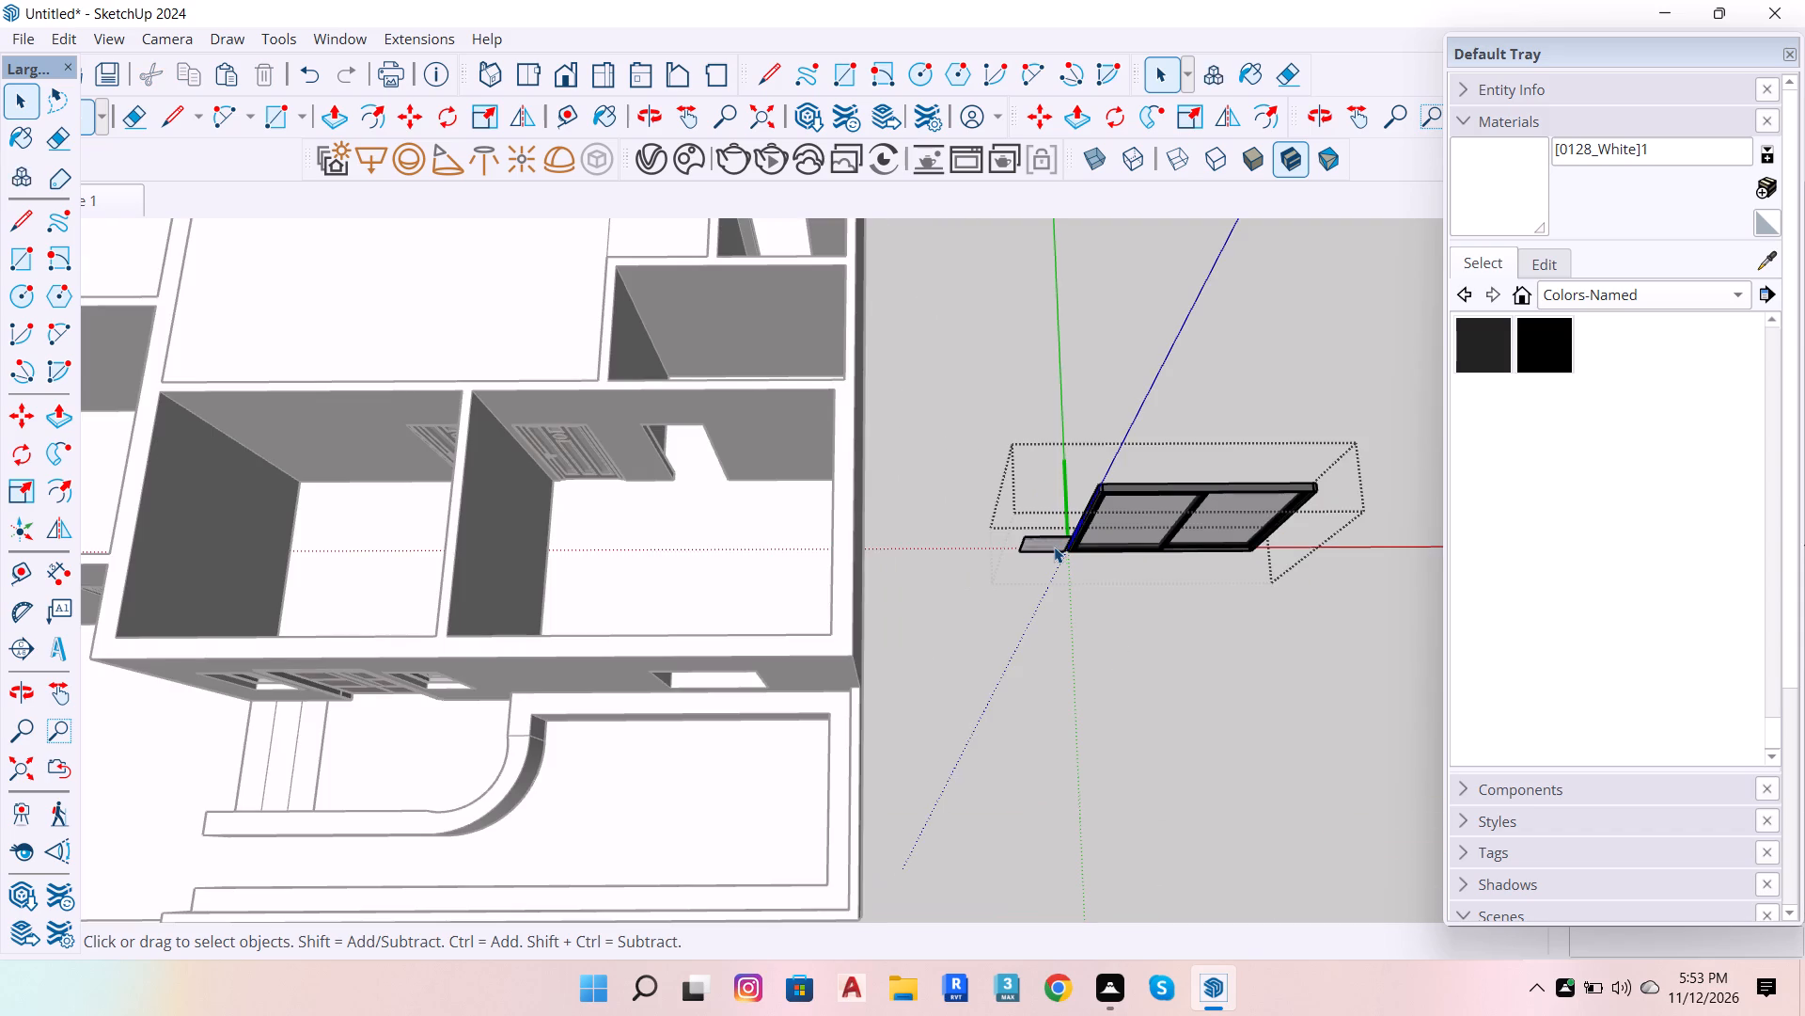
pyautogui.press('Delete')
pyautogui.click(1108, 512)
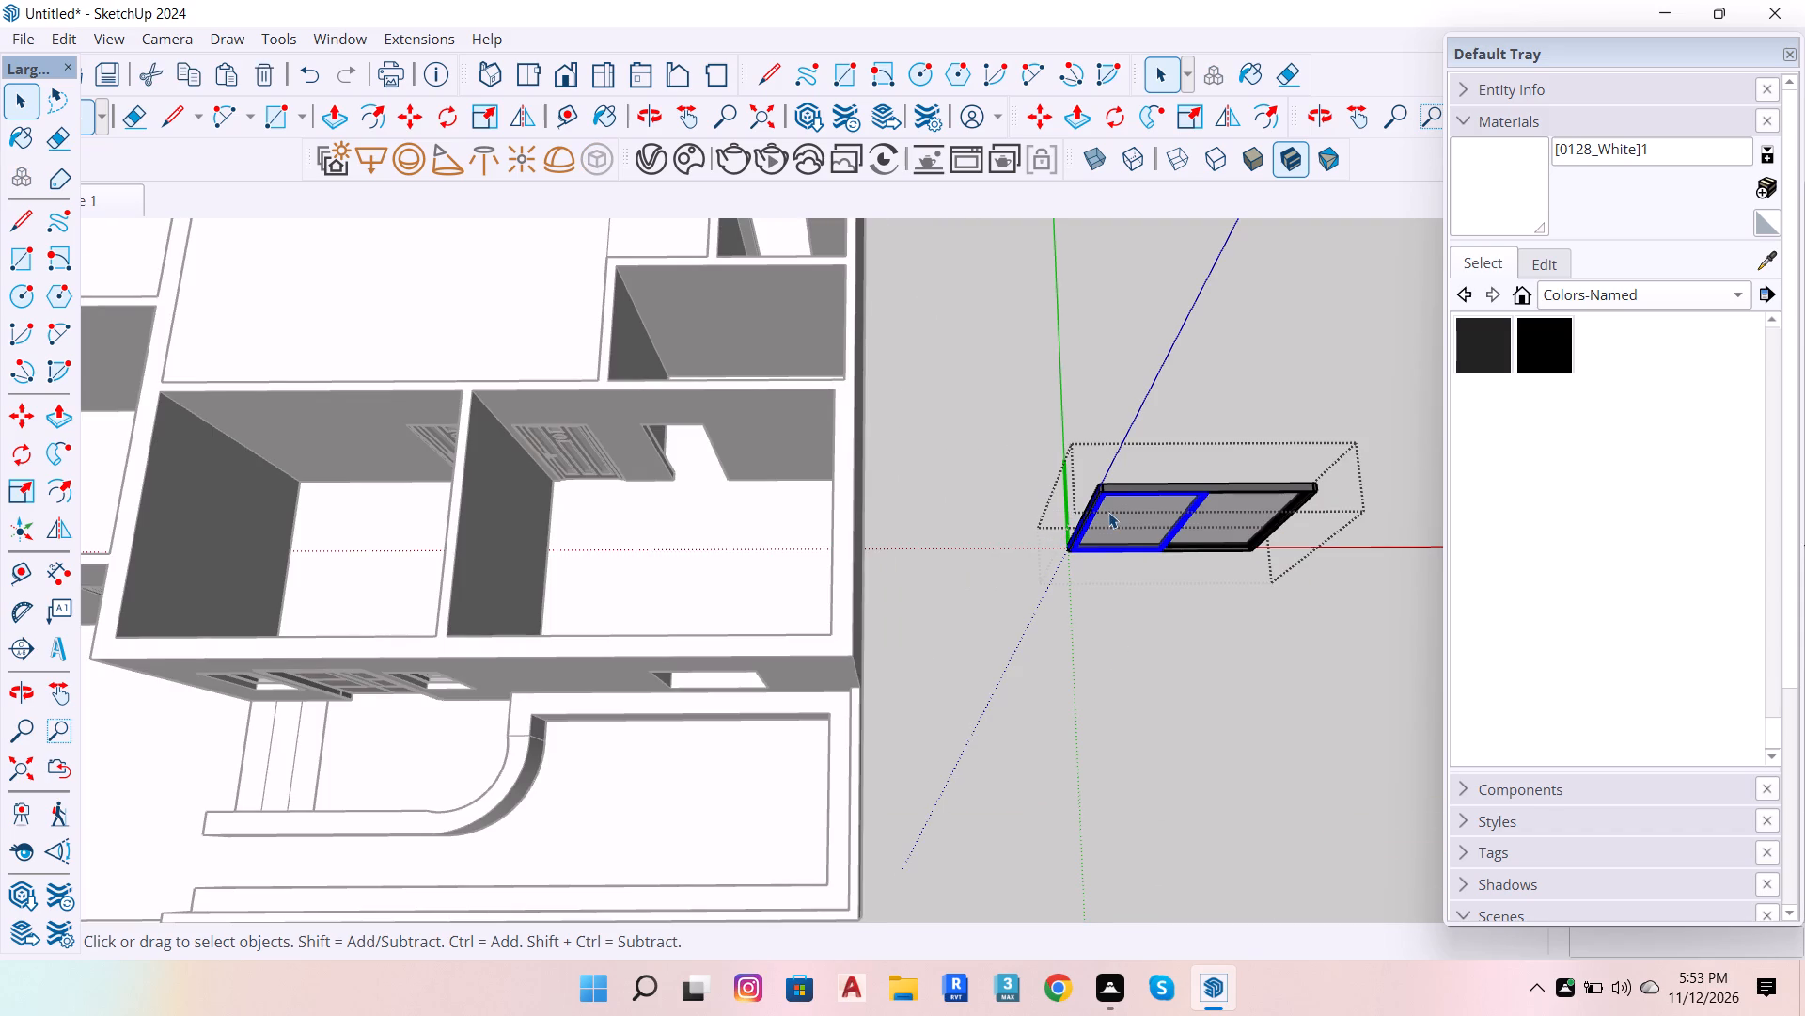
pyautogui.click(1053, 615)
# Move the sliding door unit by its bottom outer corner to the lower corner of the empty front-wall window opening above the veranda.
pyautogui.click(1152, 526)
pyautogui.scroll(-7, 1099, 516)
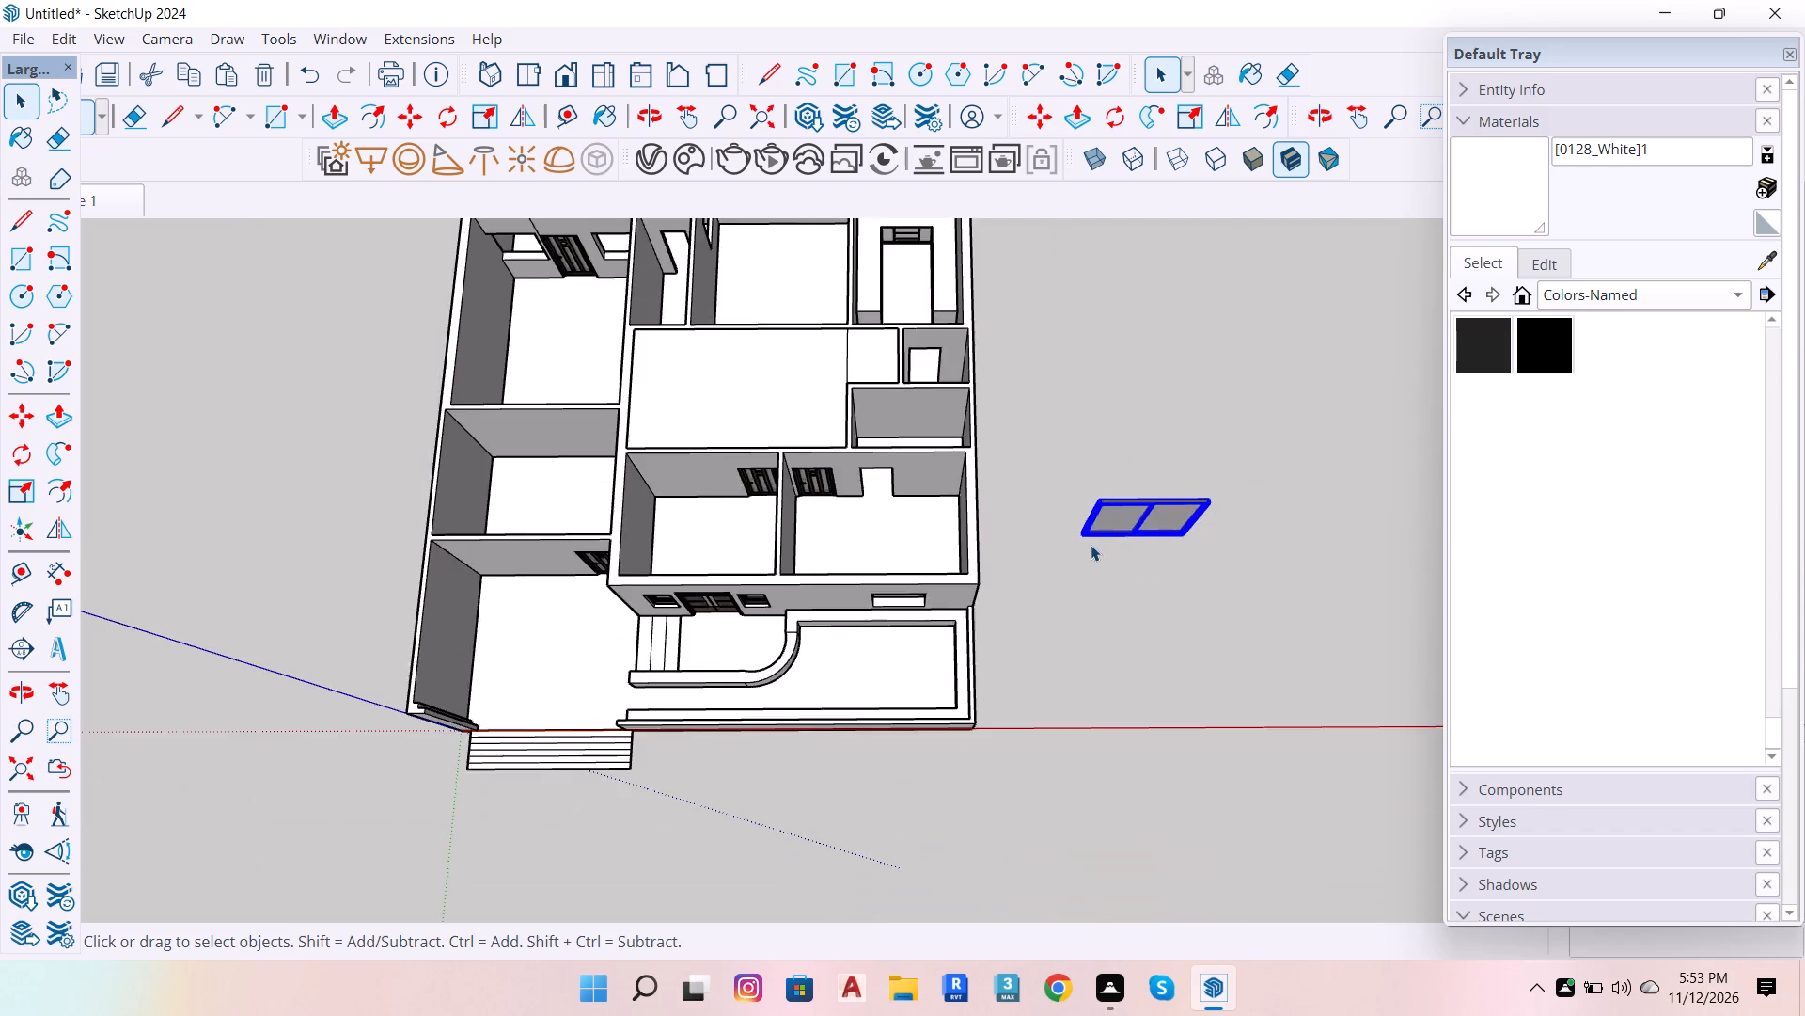
pyautogui.scroll(20, 1090, 546)
pyautogui.scroll(11, 1116, 535)
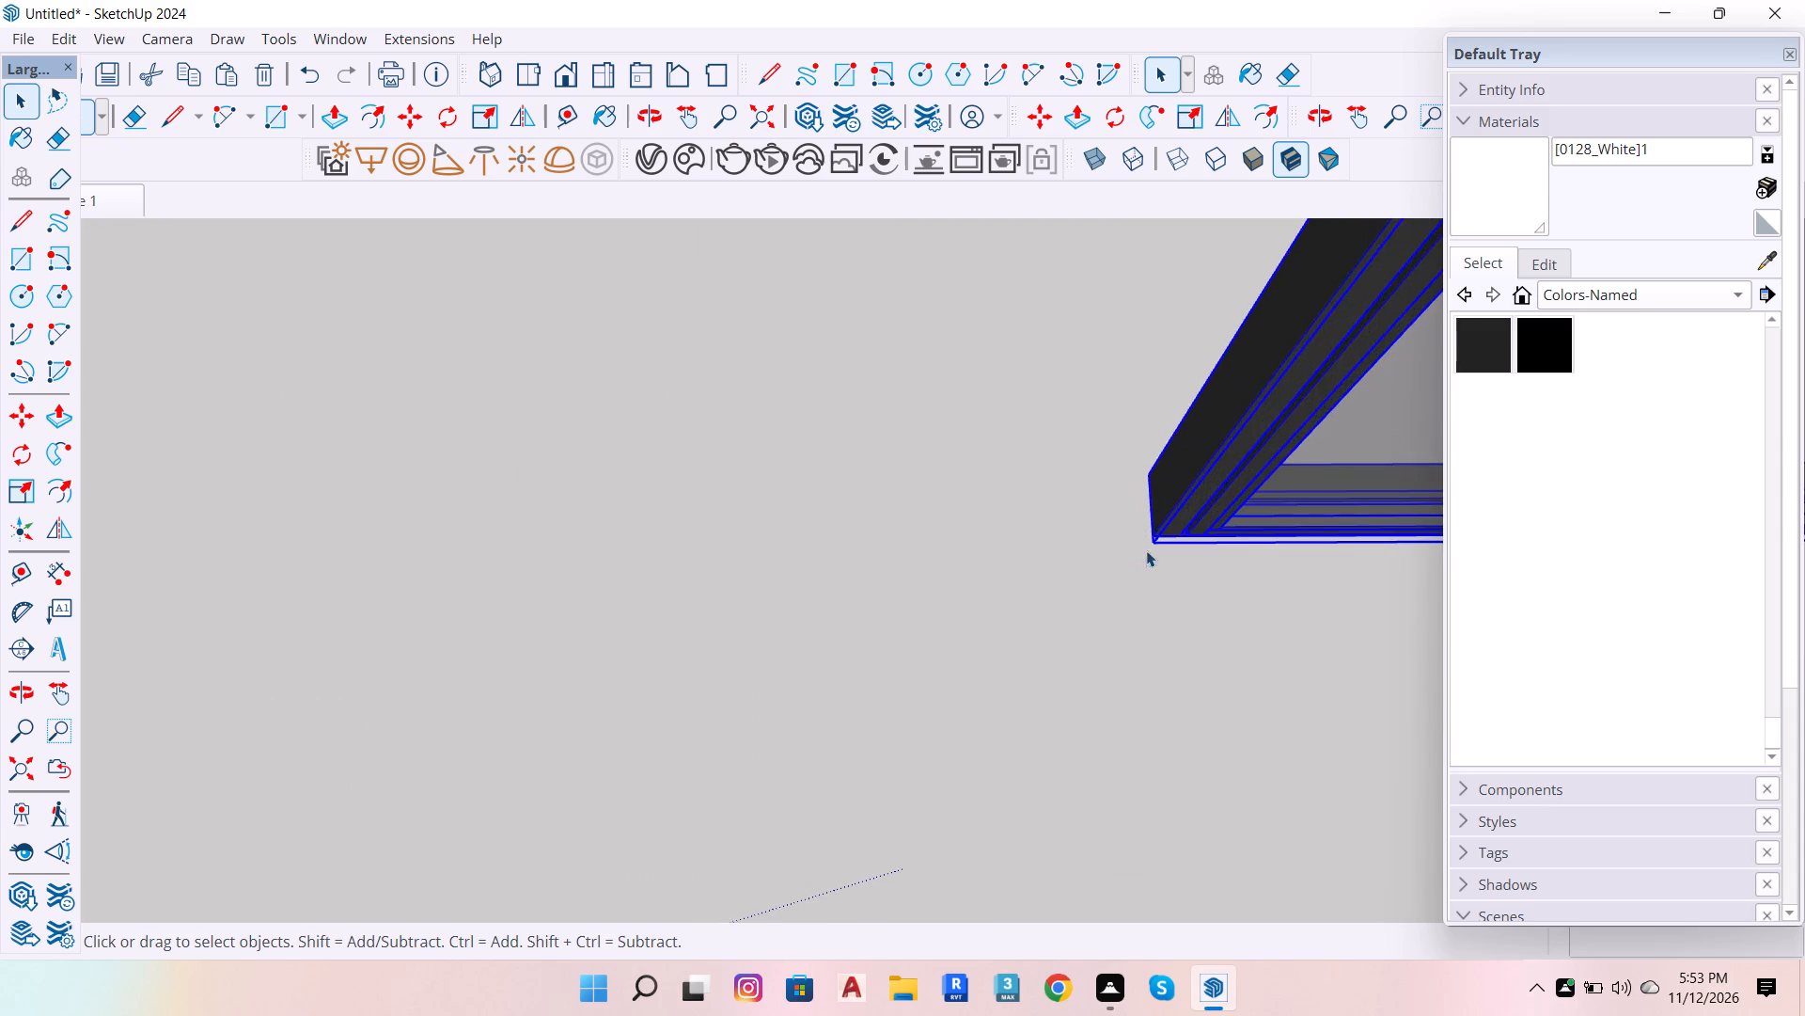
pyautogui.scroll(18, 1155, 547)
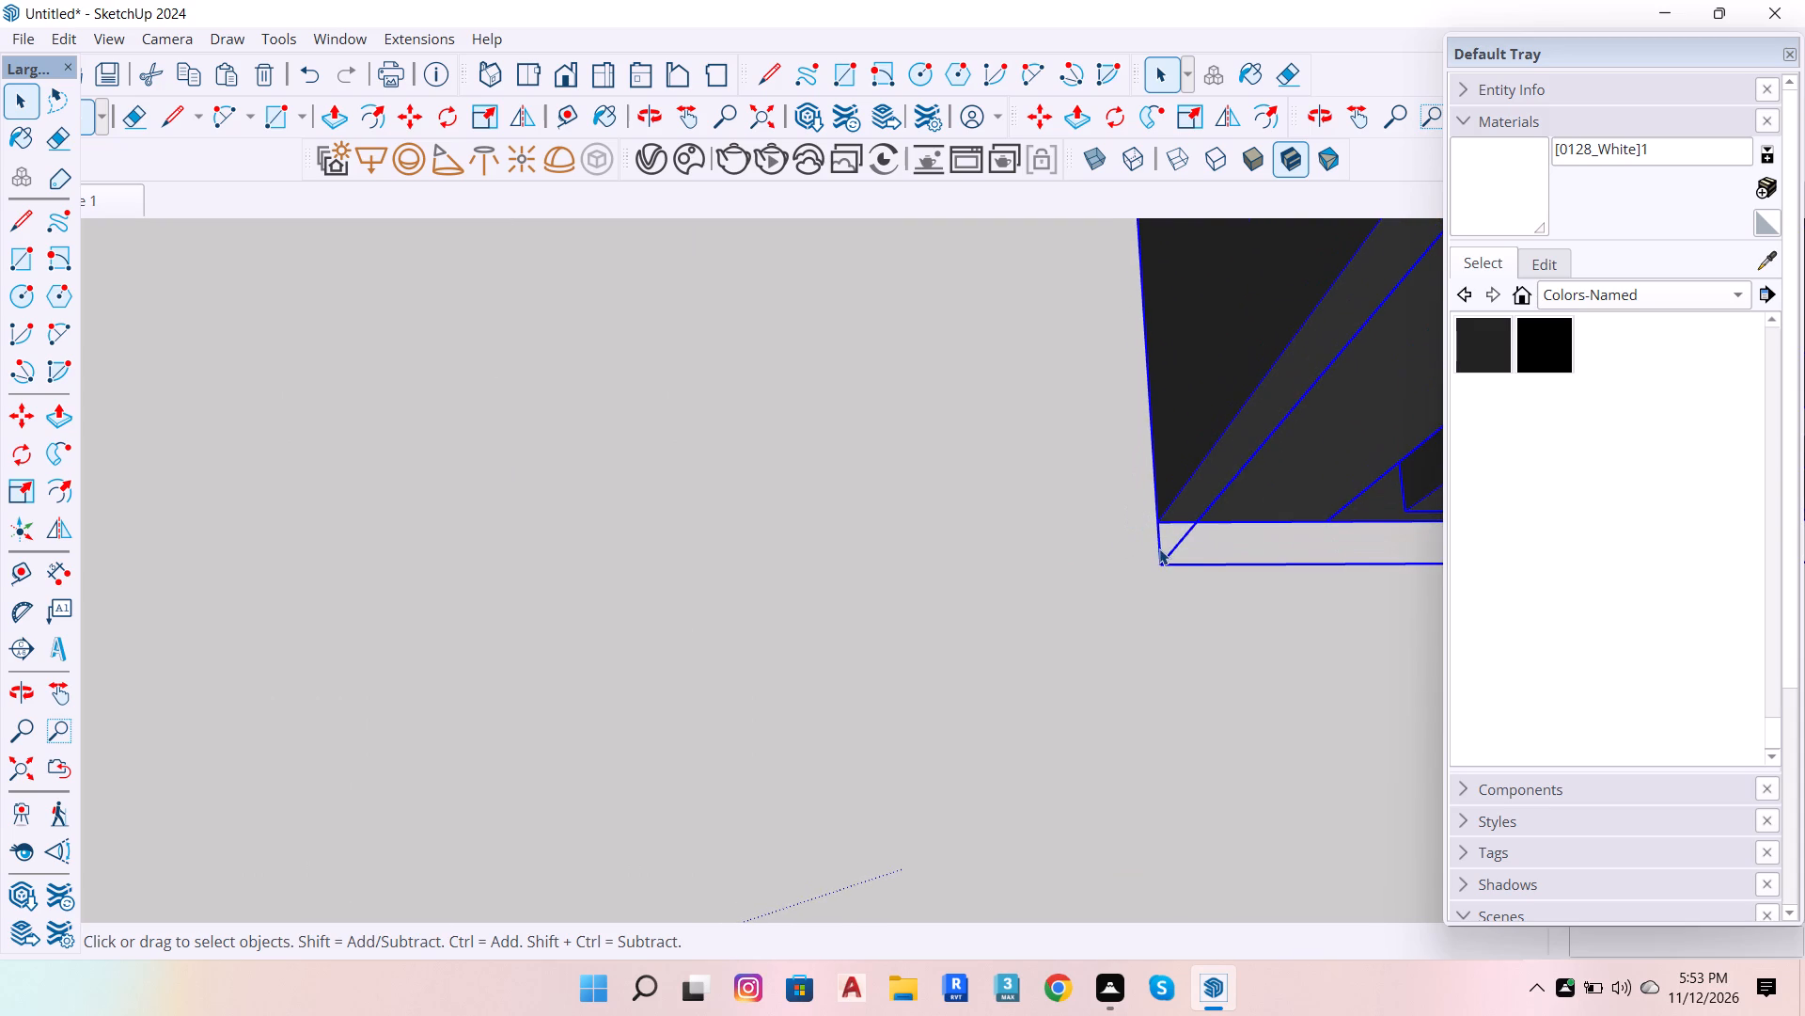
pyautogui.press('m')
pyautogui.click(1156, 567)
pyautogui.scroll(-6, 1084, 504)
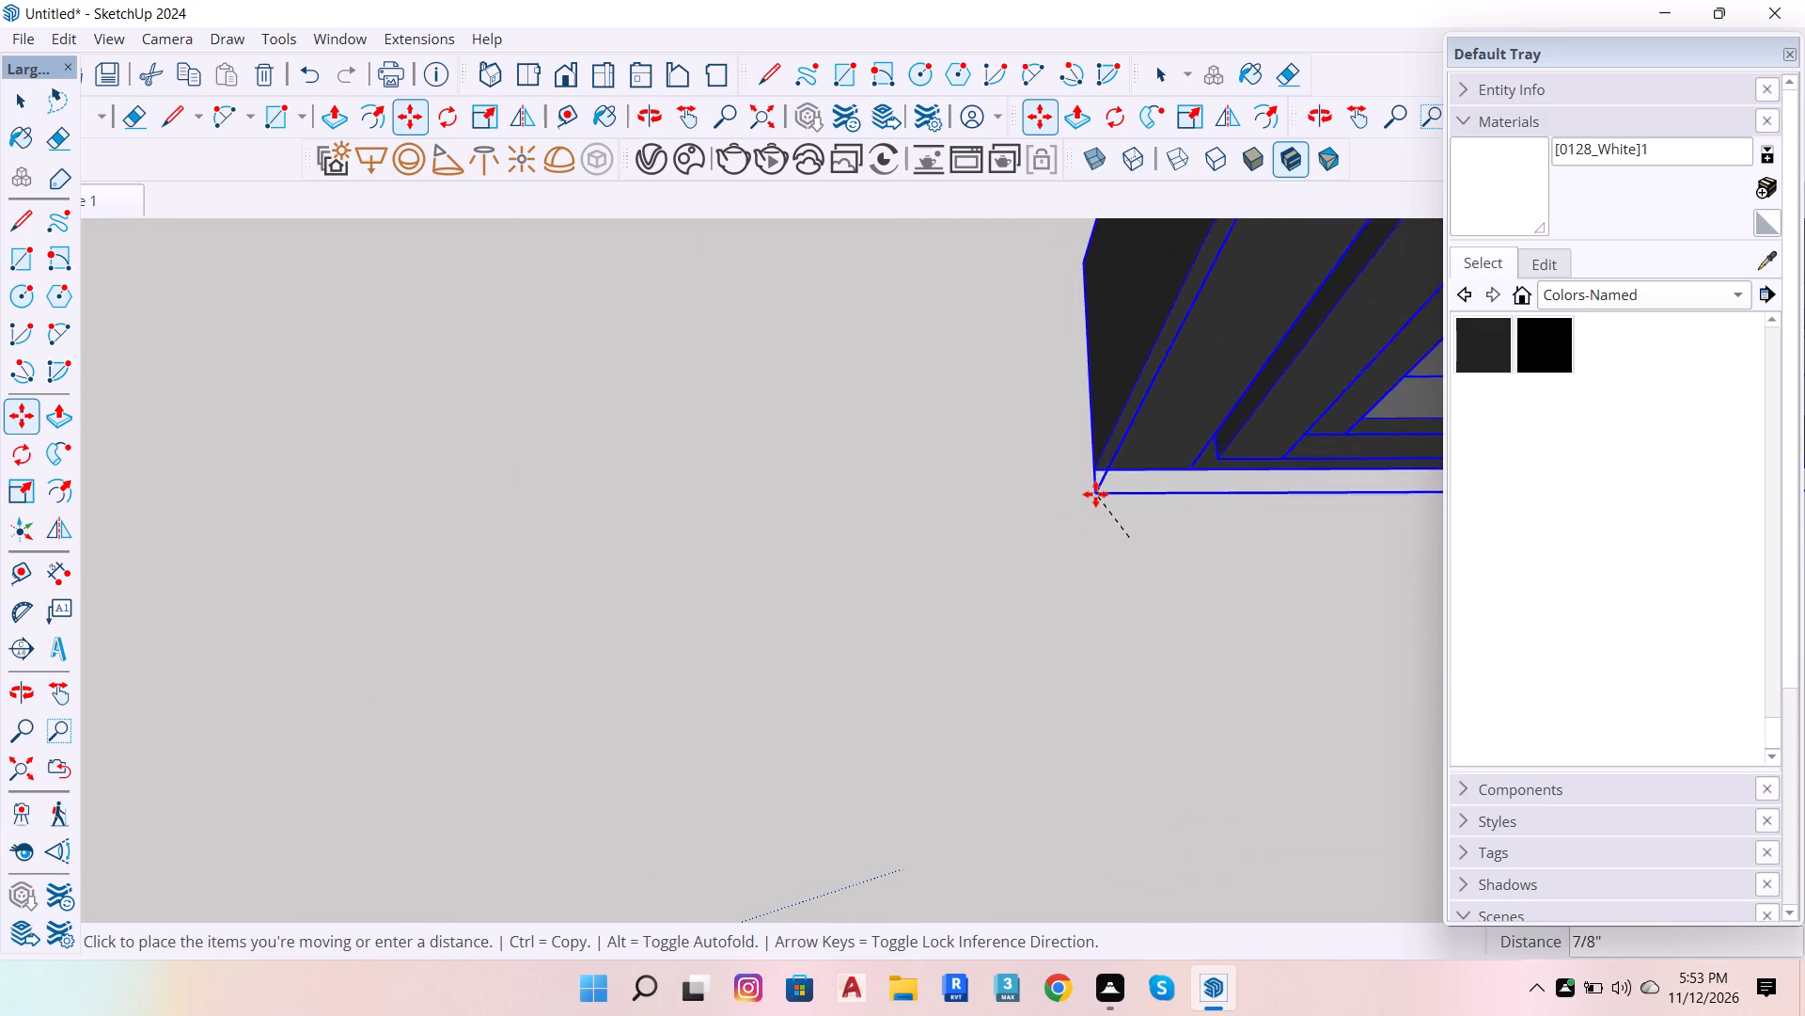
pyautogui.scroll(-19, 1097, 493)
pyautogui.scroll(-16, 1118, 506)
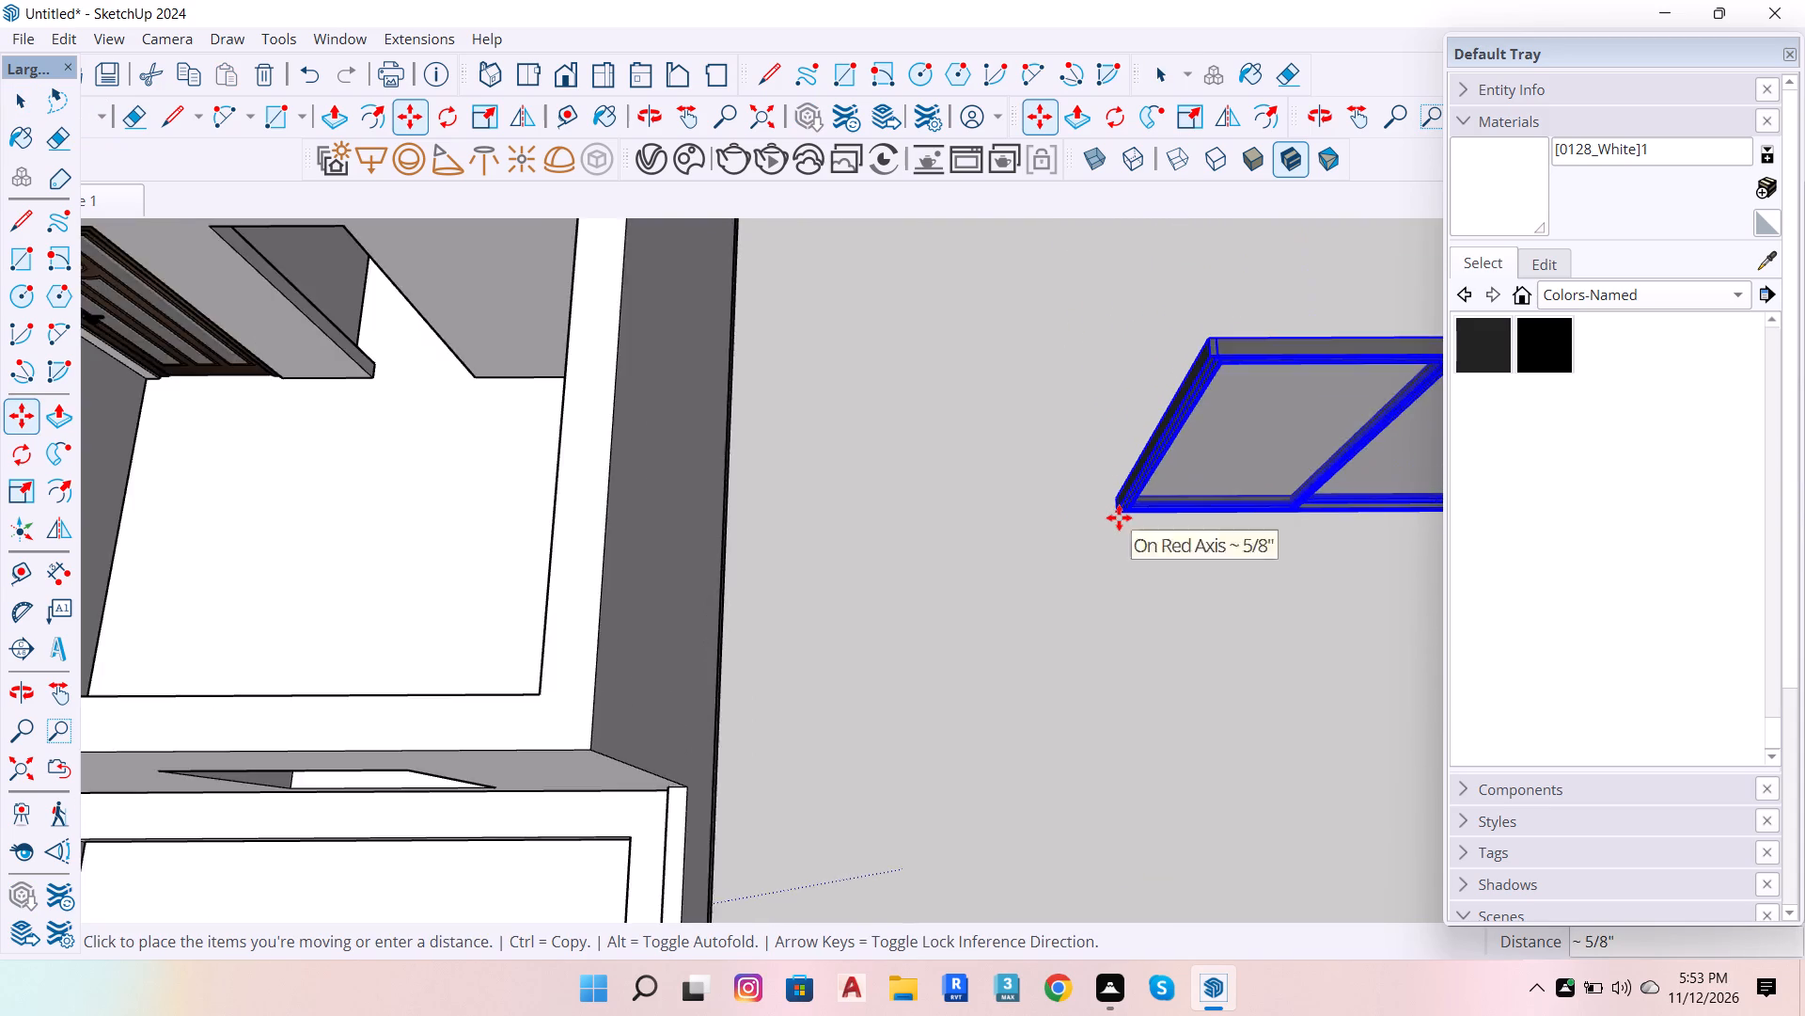
pyautogui.scroll(-16, 1119, 517)
pyautogui.scroll(12, 1049, 595)
pyautogui.scroll(6, 954, 525)
pyautogui.scroll(6, 896, 475)
pyautogui.click(856, 445)
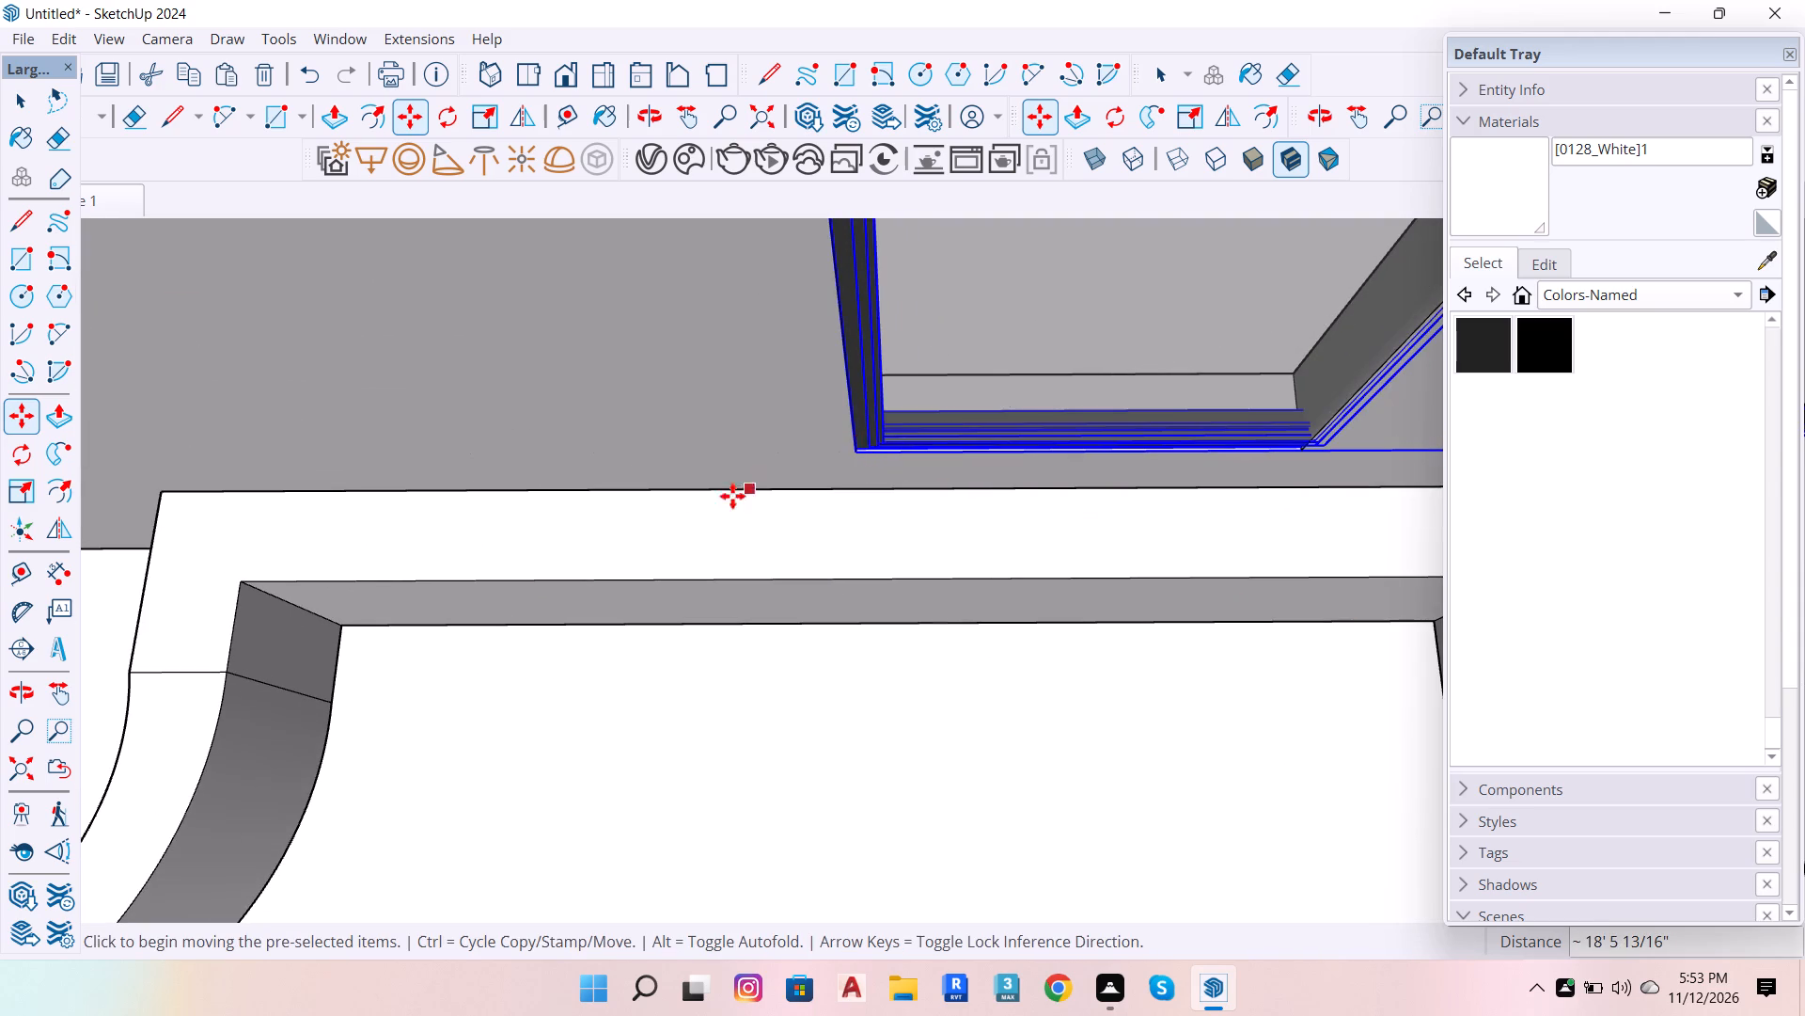
pyautogui.scroll(-12, 727, 501)
pyautogui.press('space')
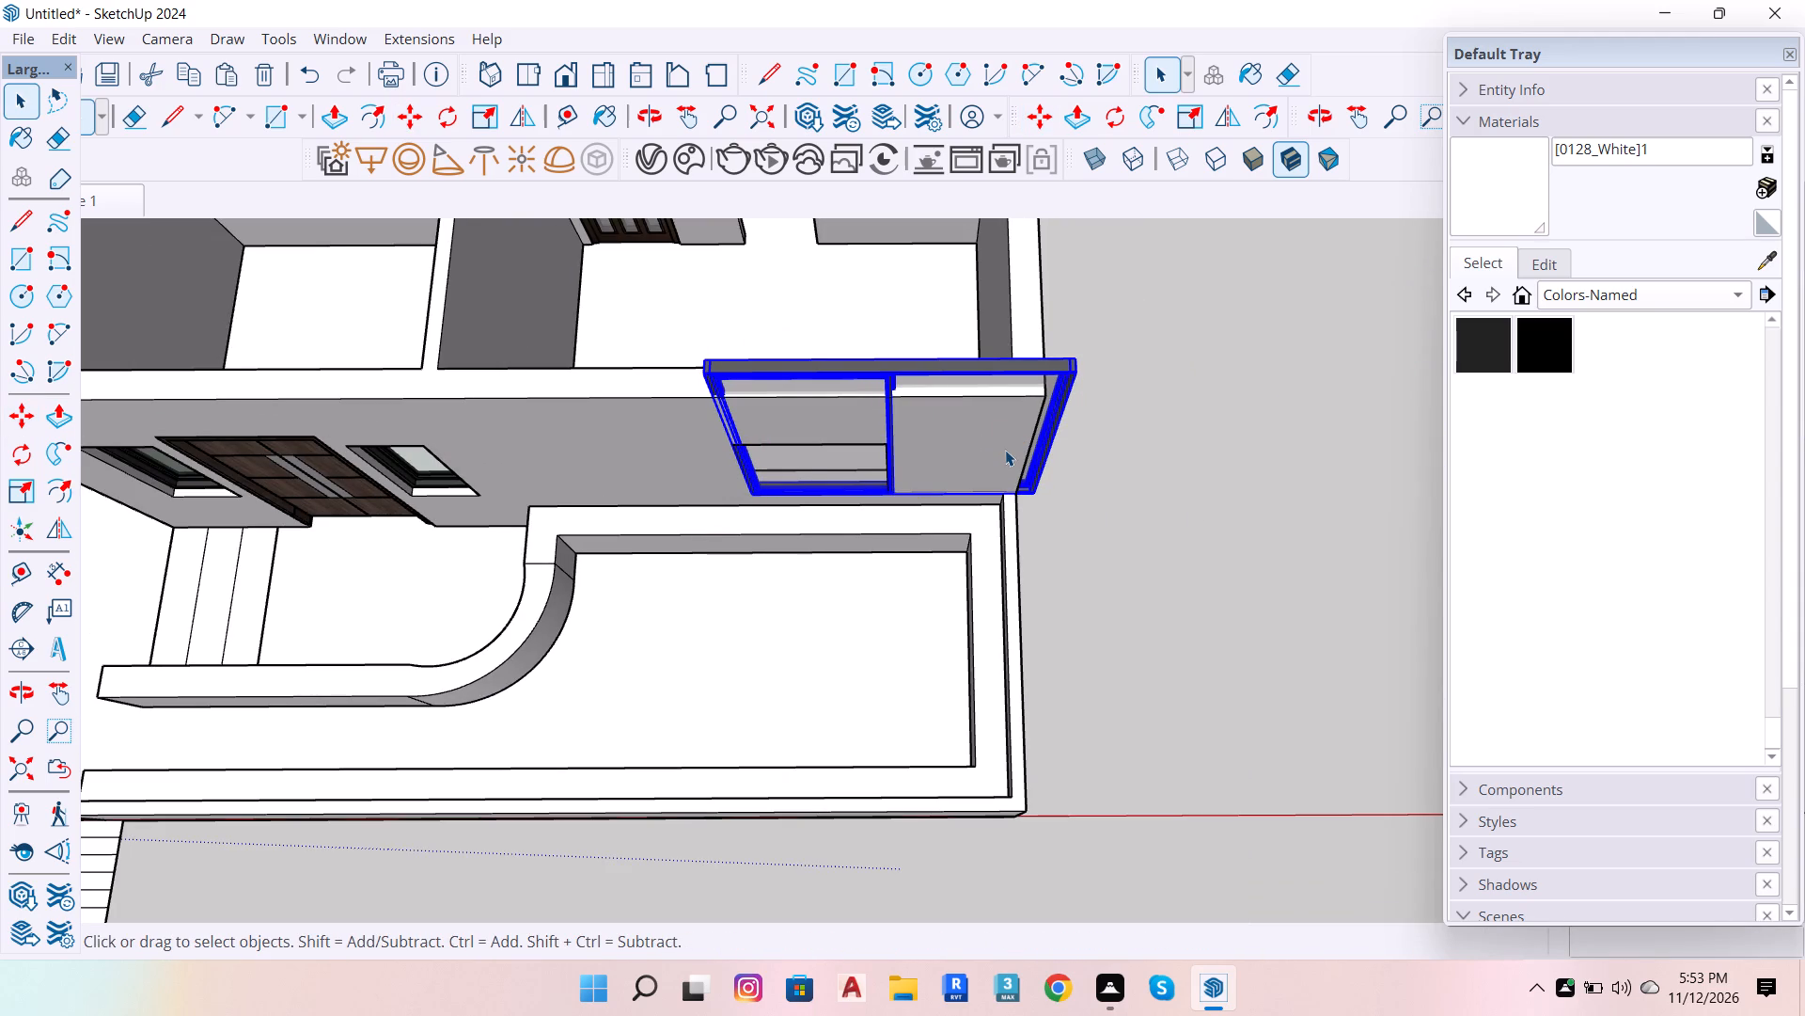
# Scale the sliding unit along the red axis to about 0.49 to match the window opening's width.
pyautogui.press('s')
pyautogui.scroll(3, 1056, 431)
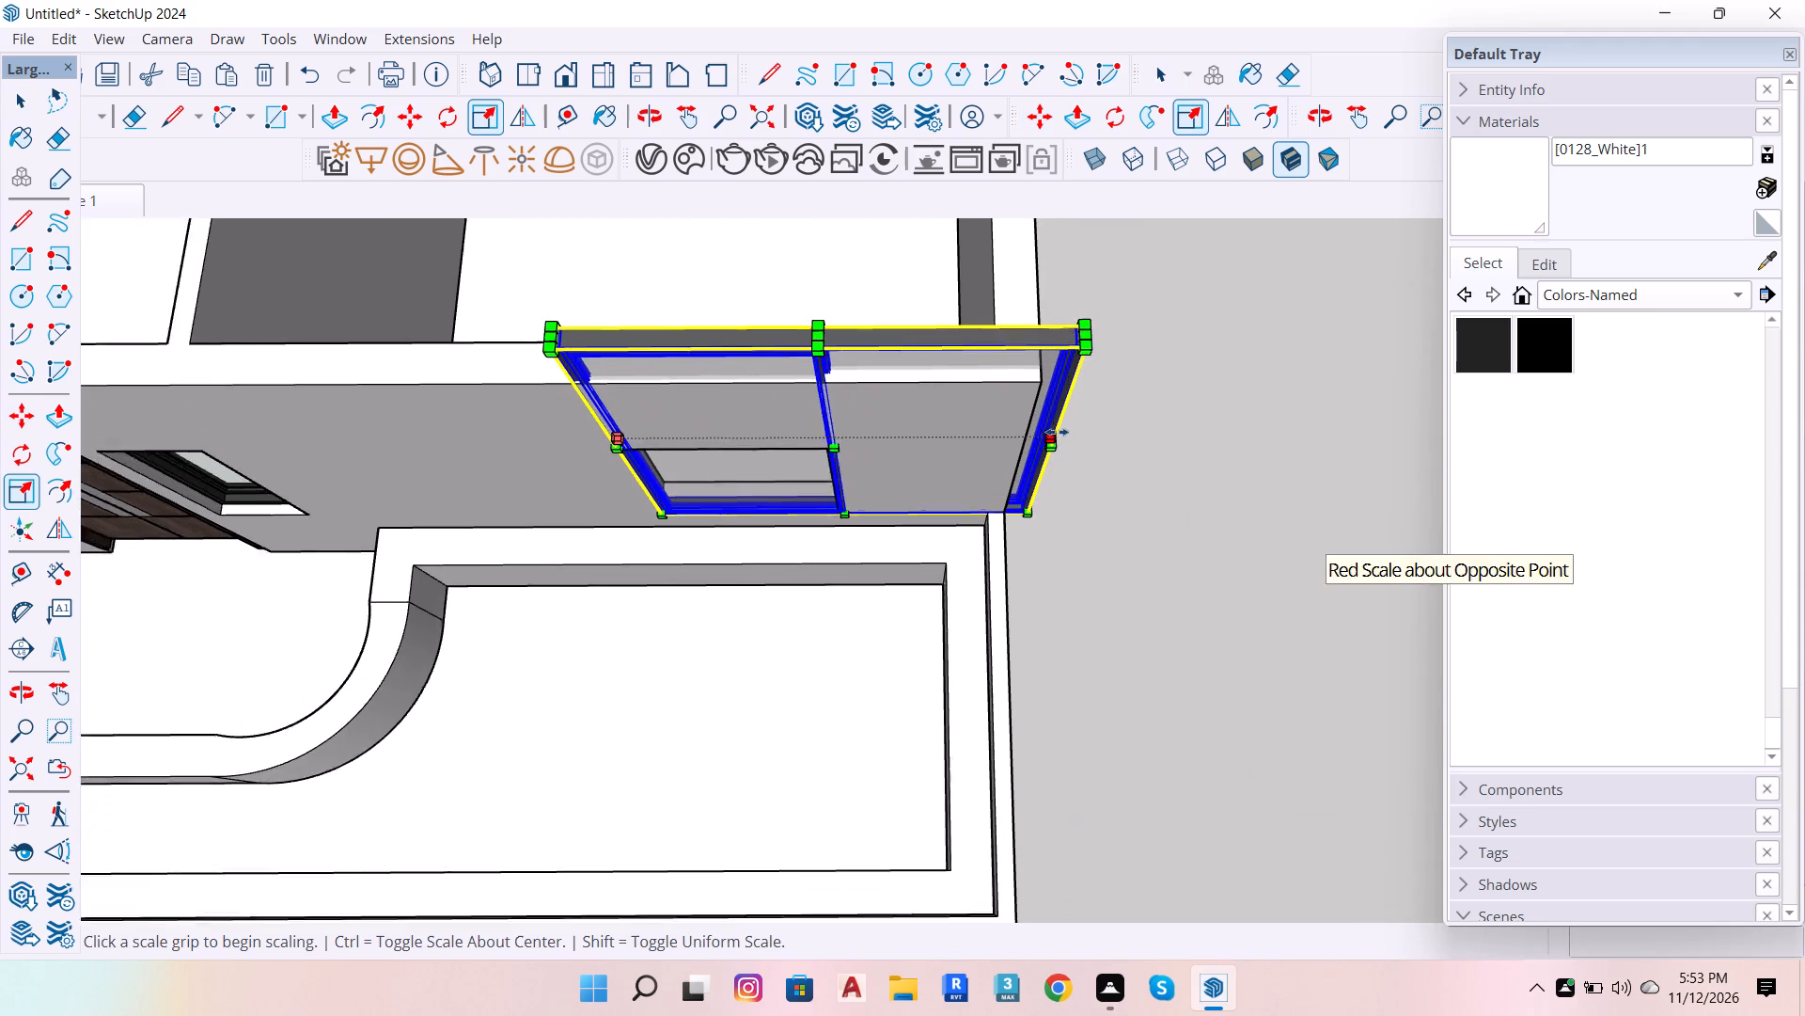
pyautogui.scroll(1, 1057, 432)
pyautogui.click(1050, 432)
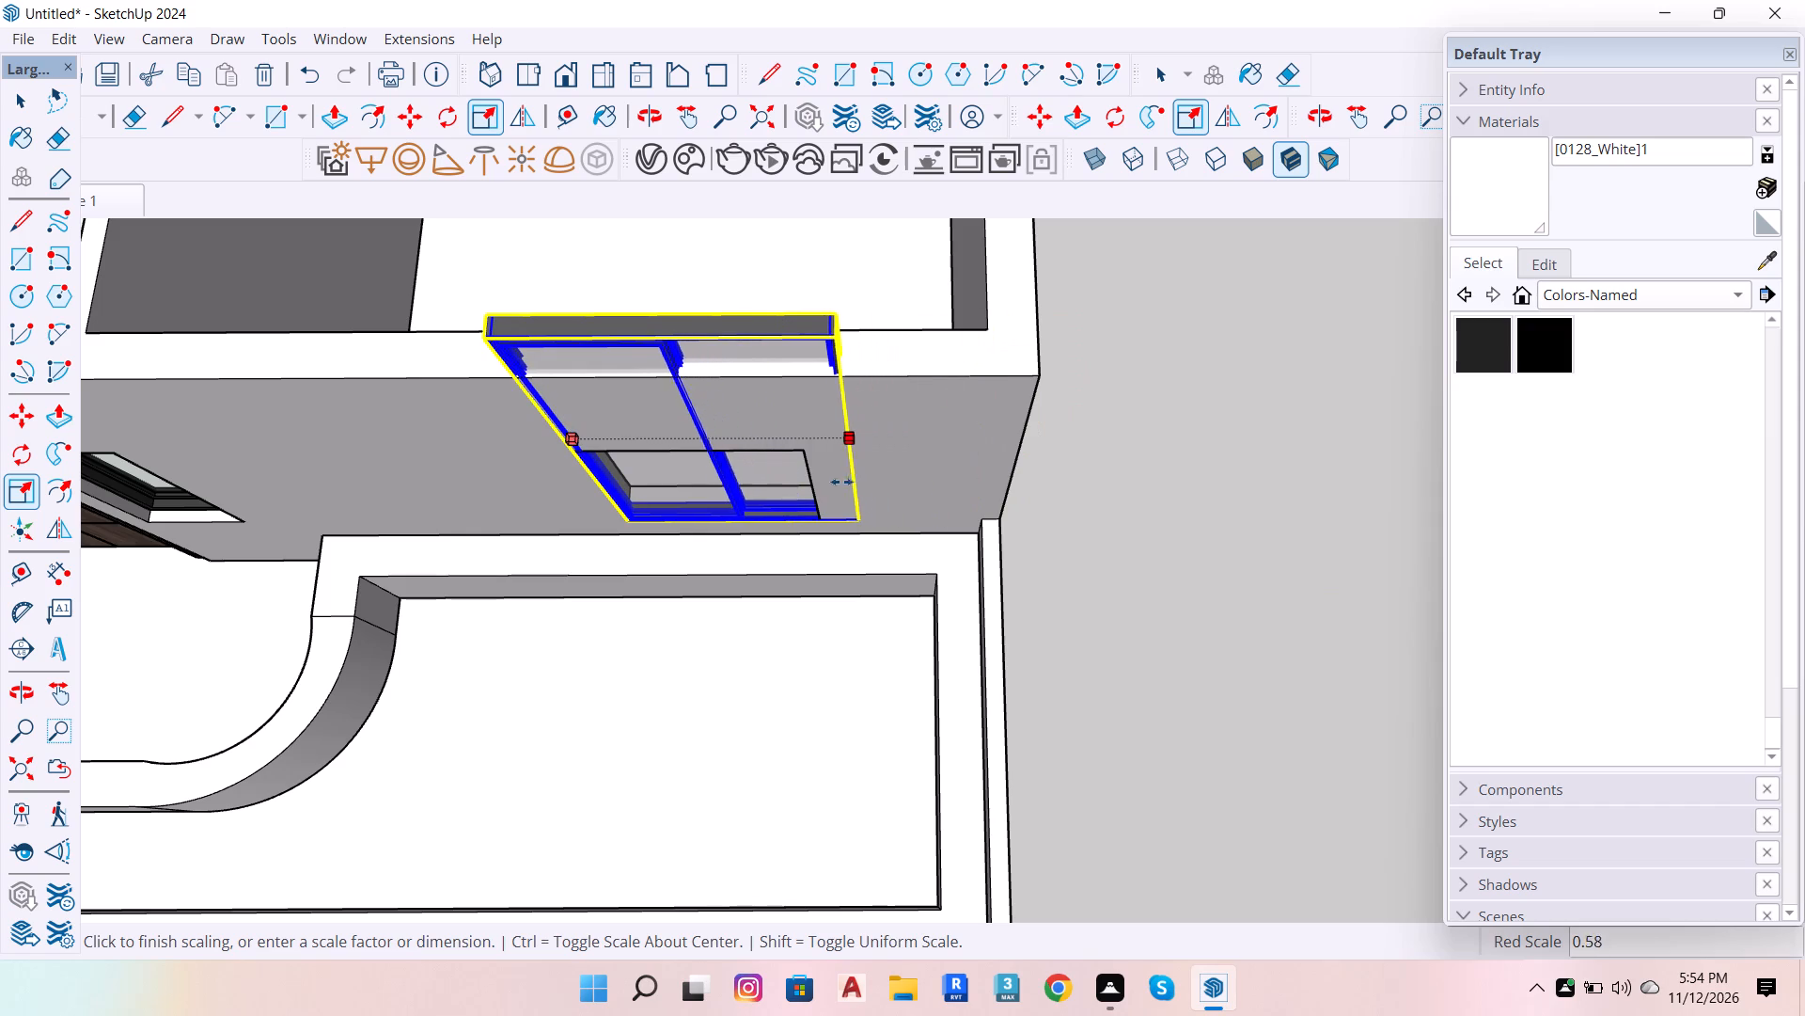
pyautogui.scroll(11, 799, 489)
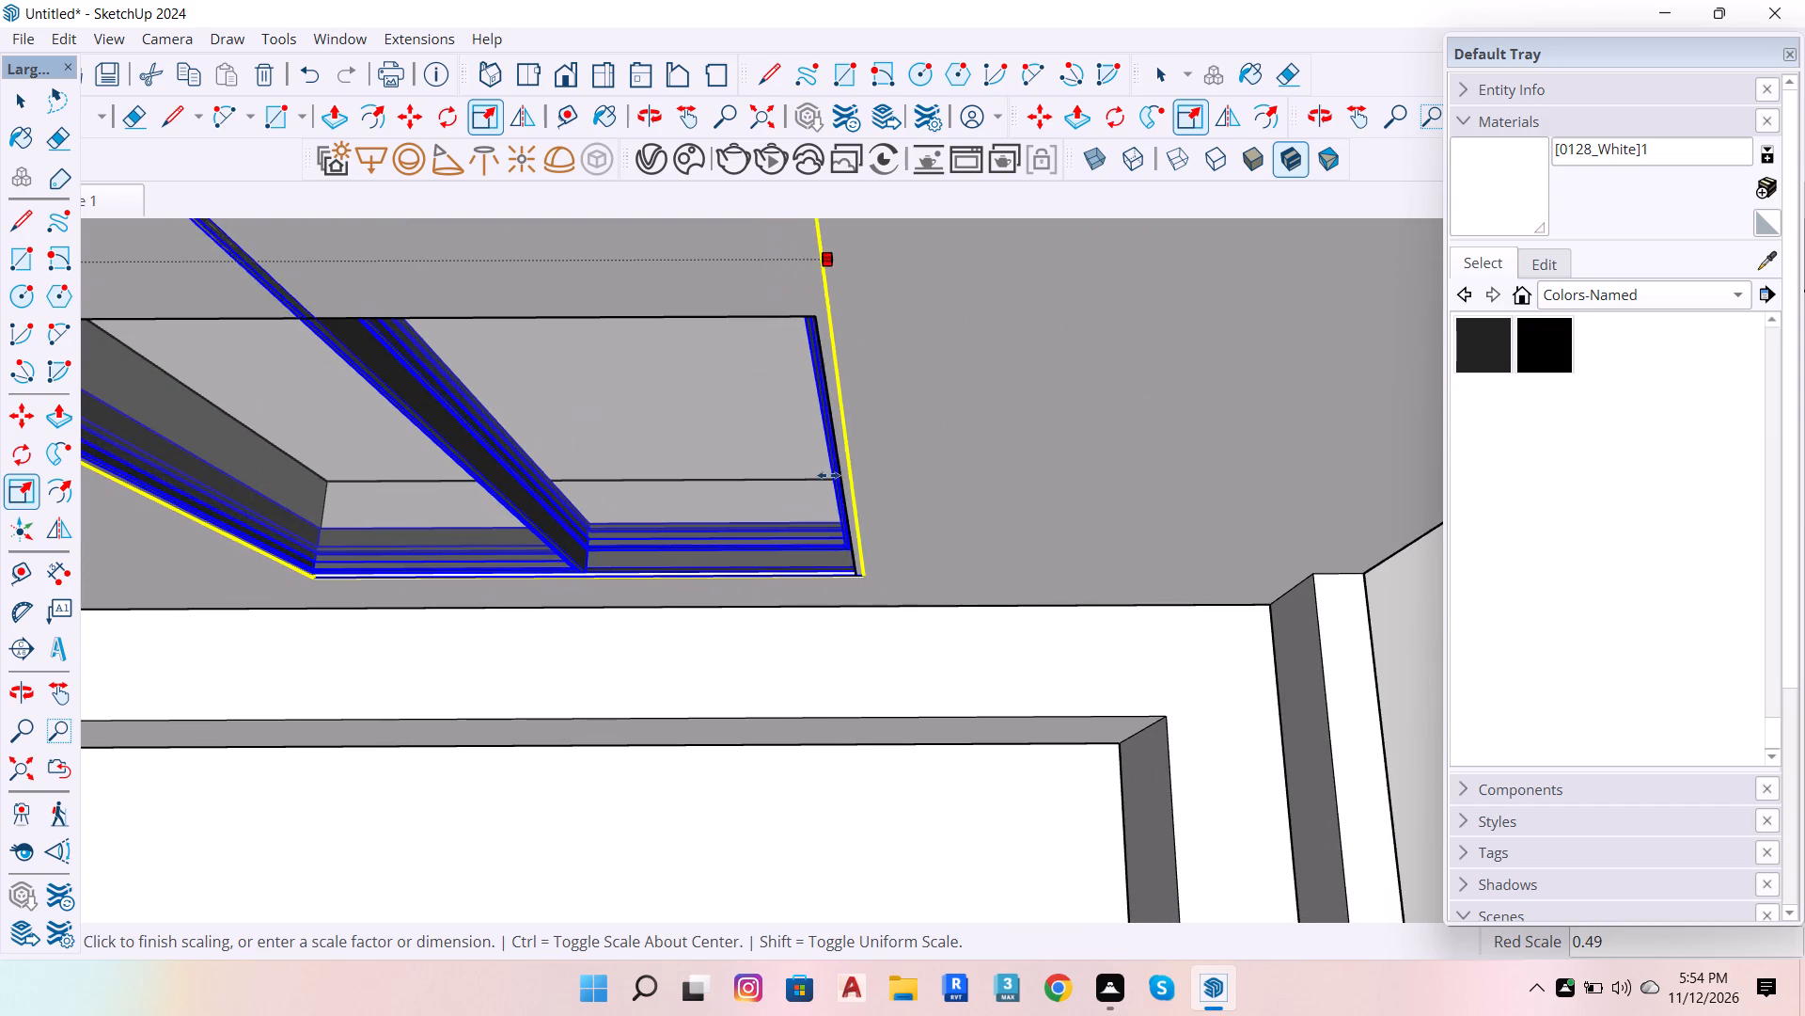
pyautogui.click(836, 460)
pyautogui.scroll(-12, 934, 467)
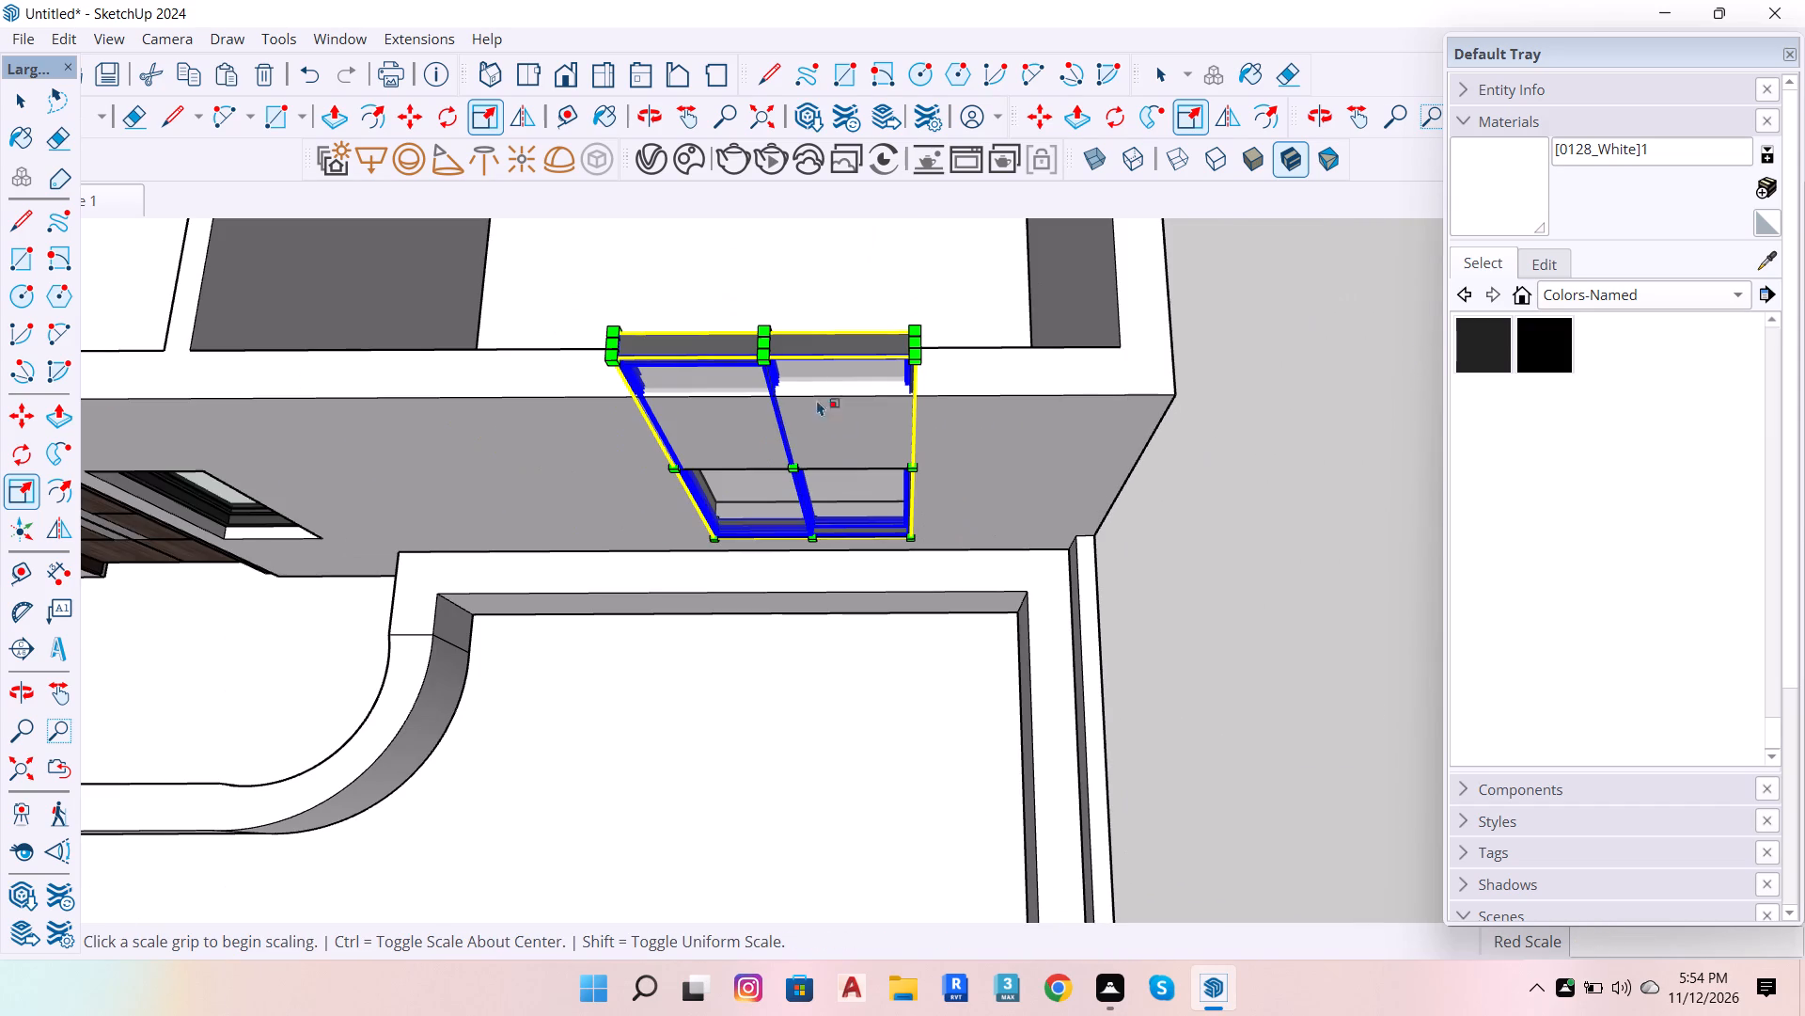
# Scale the sliding unit along the blue axis to about 0.48 to match the window opening's height.
pyautogui.click(772, 344)
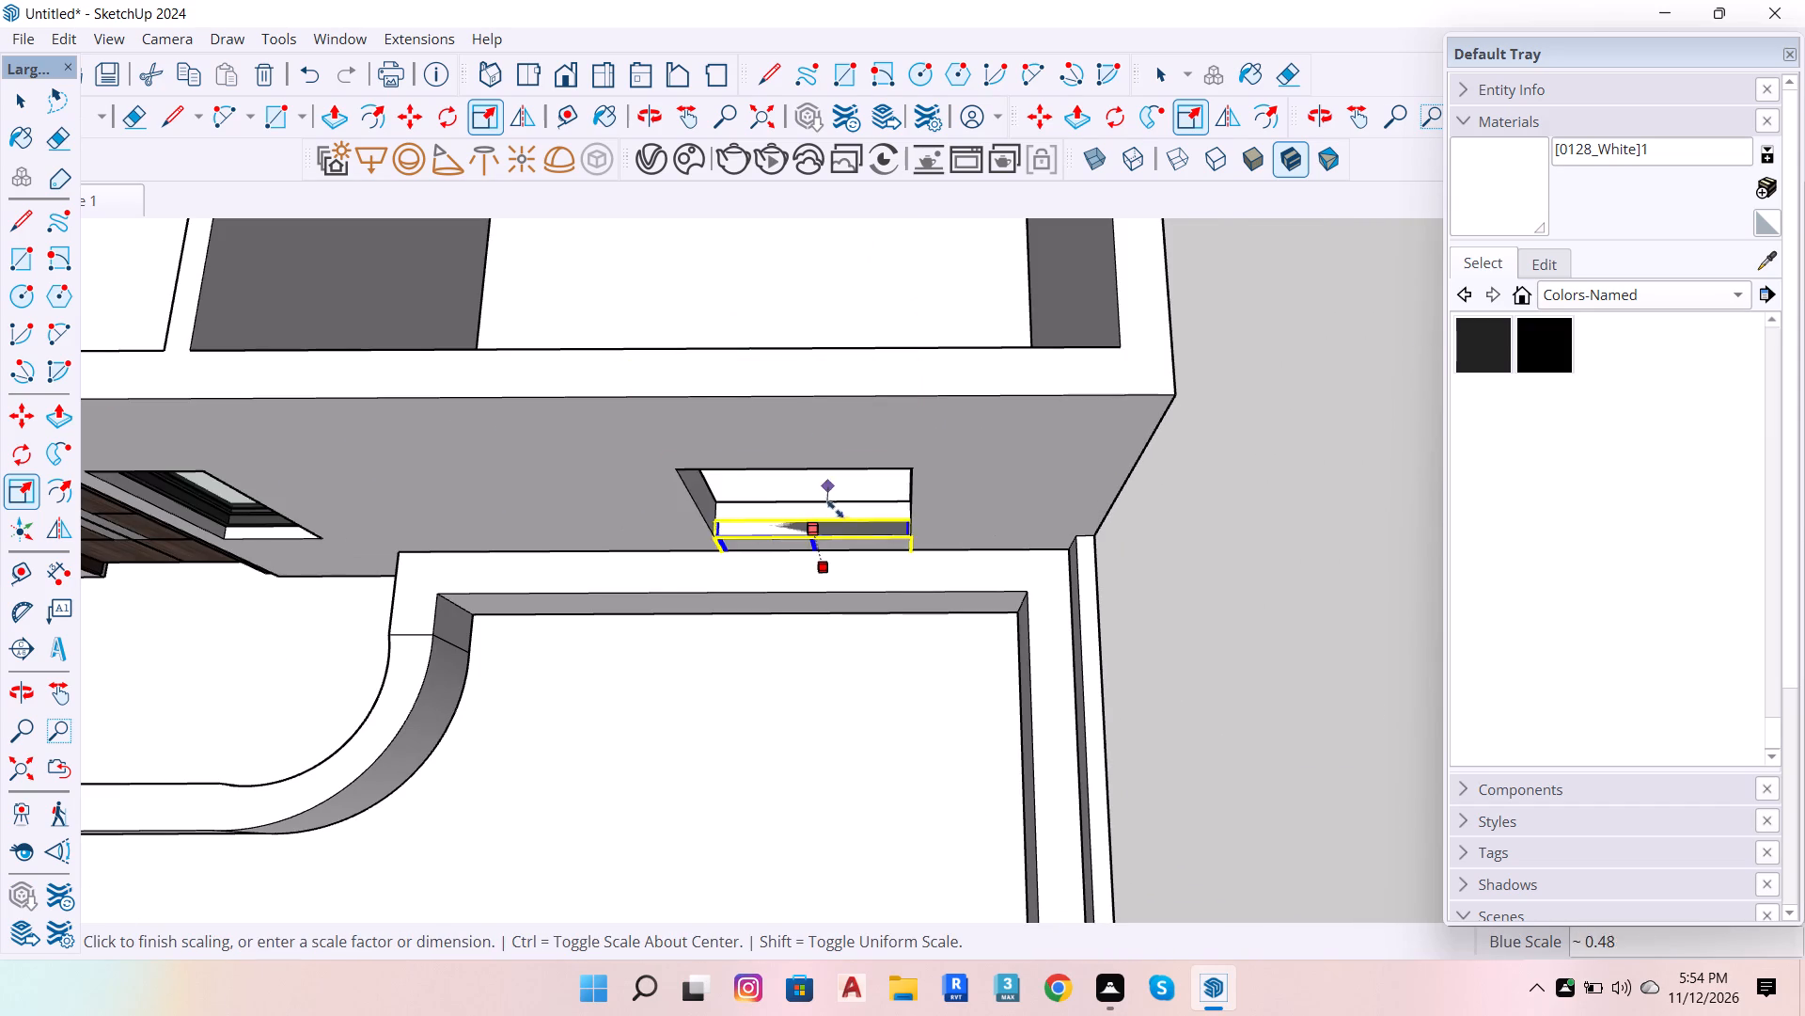
pyautogui.scroll(4, 836, 511)
pyautogui.scroll(4, 796, 426)
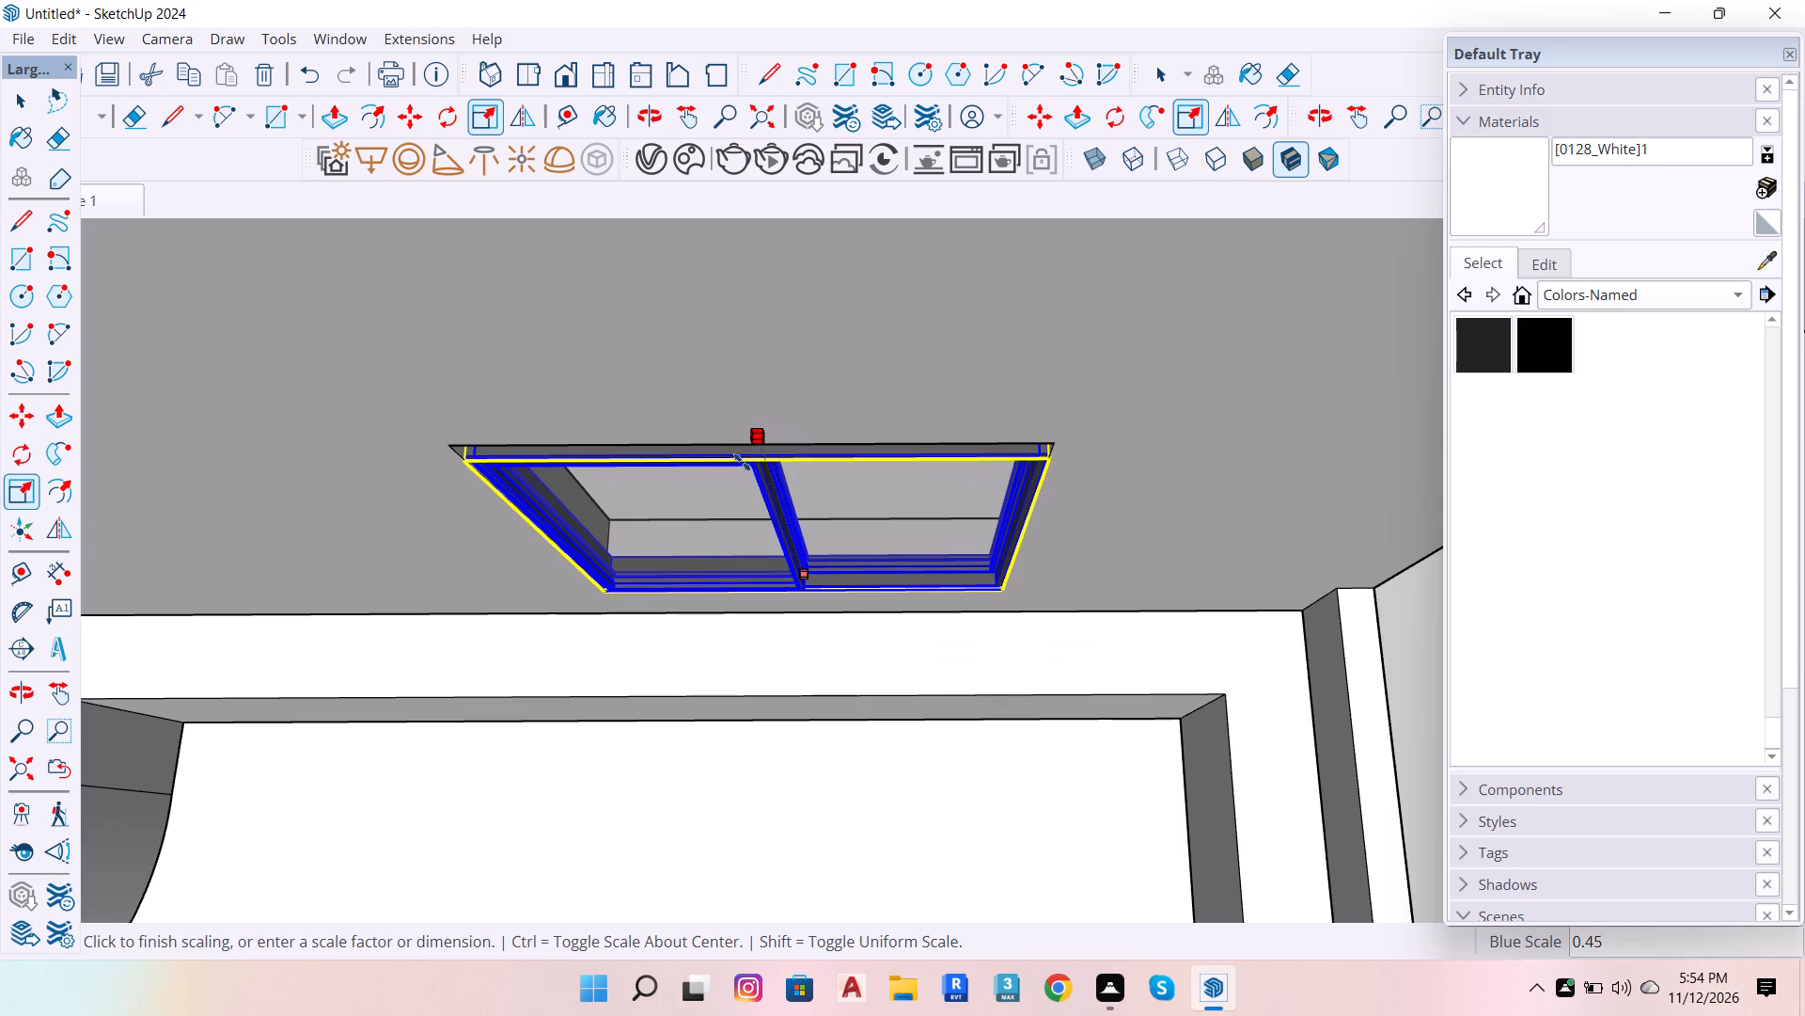
pyautogui.click(761, 447)
pyautogui.scroll(-3, 856, 387)
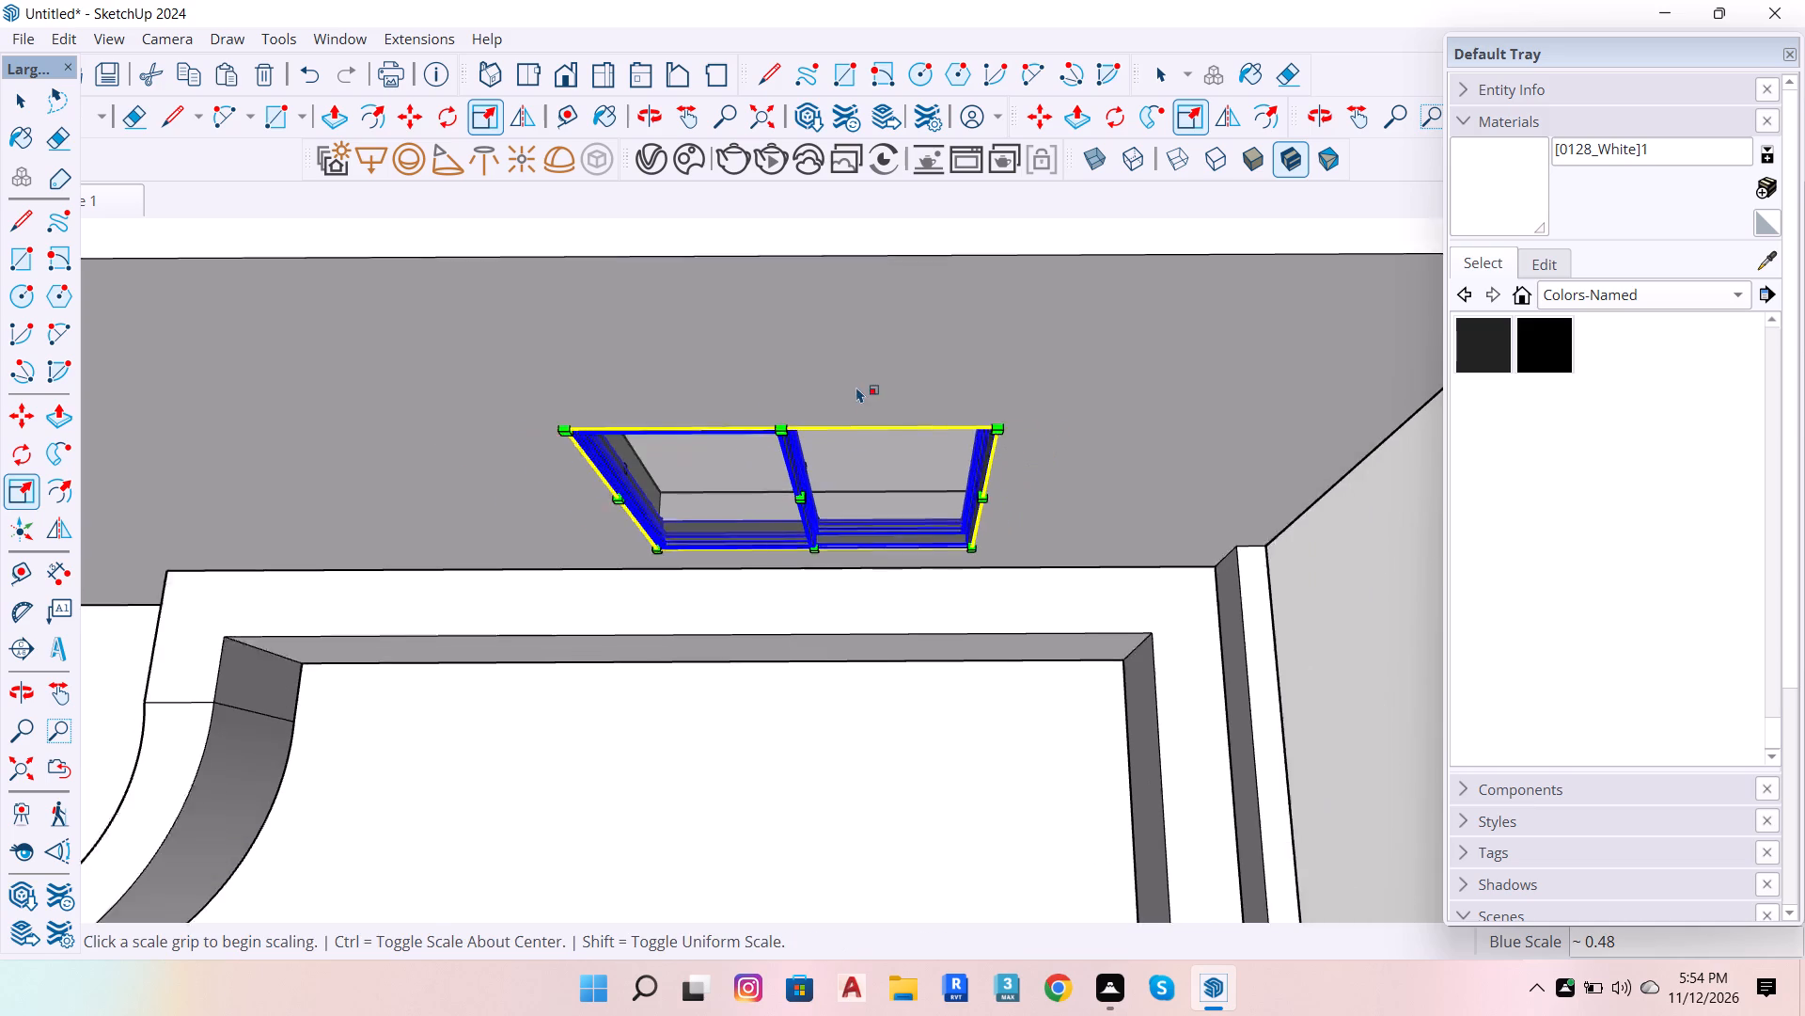
pyautogui.scroll(-3, 856, 387)
pyautogui.press('space')
# Examine from the front how the sliding unit's frame and corners fit the window opening.
pyautogui.press('o')
pyautogui.moveTo(770, 556); pyautogui.dragTo(746, 389)
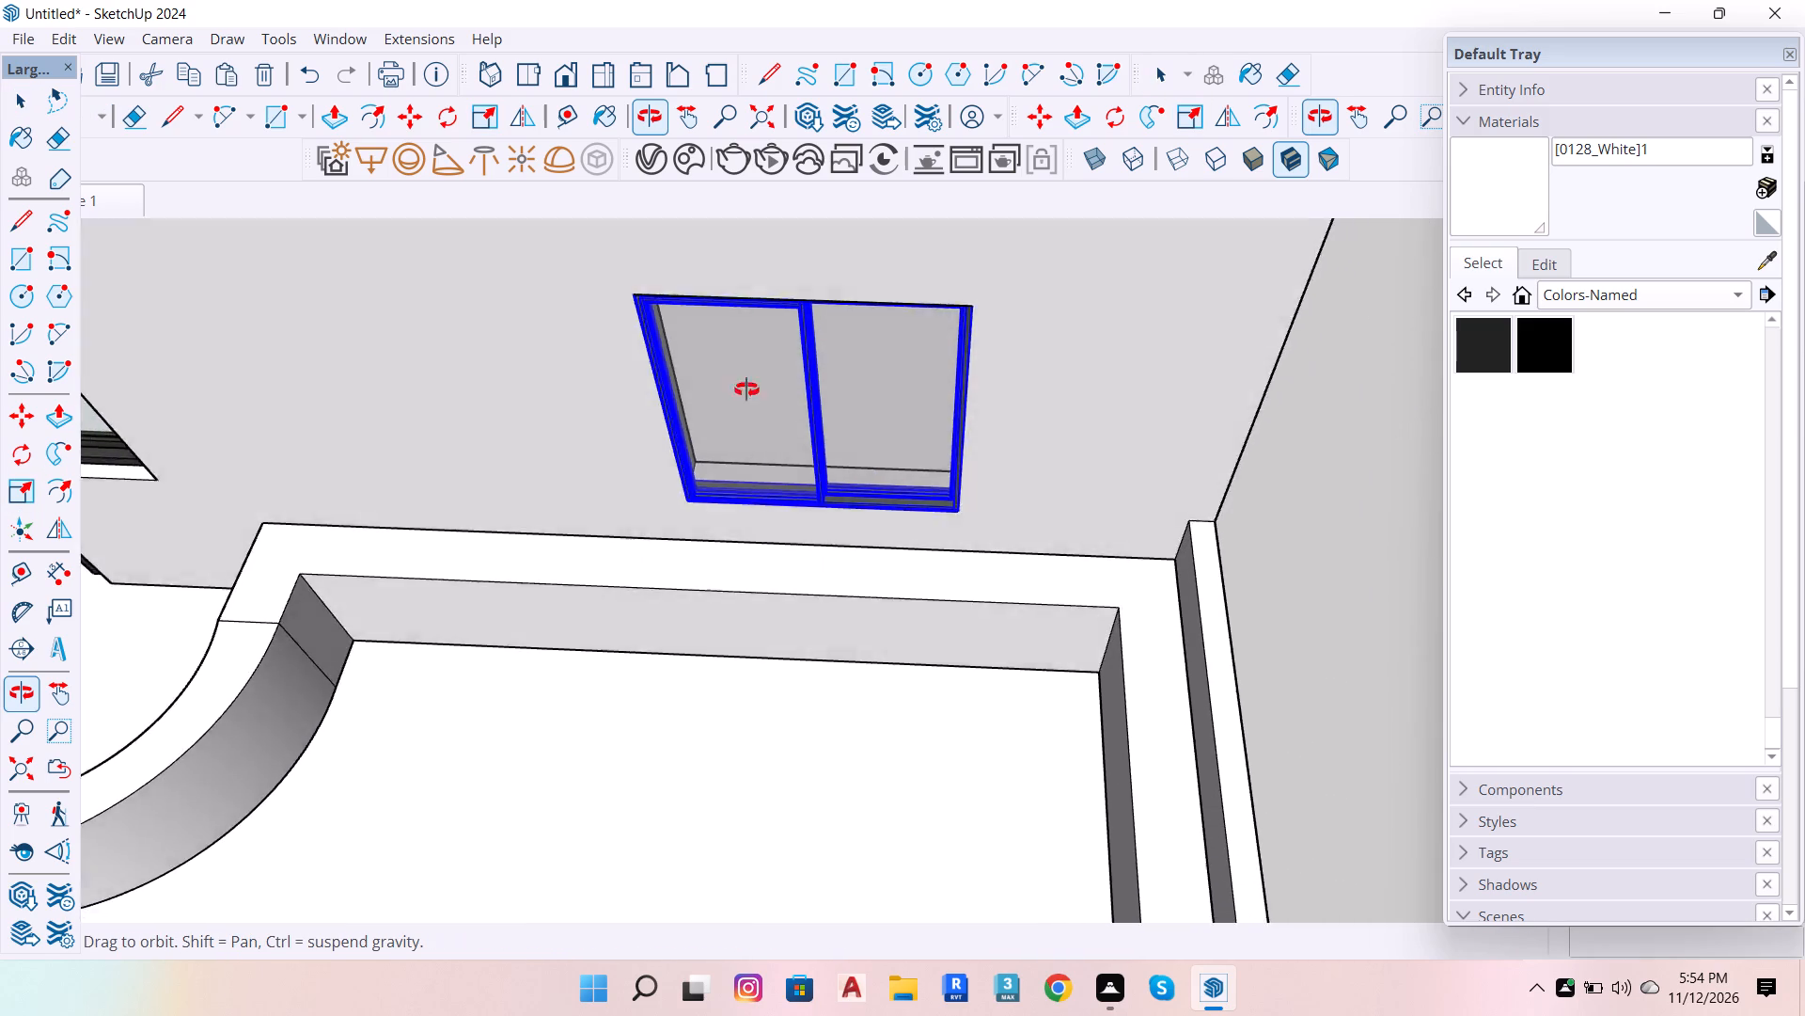
pyautogui.moveTo(746, 389); pyautogui.dragTo(792, 254)
pyautogui.scroll(3, 959, 435)
pyautogui.scroll(-7, 825, 640)
pyautogui.scroll(4, 759, 444)
pyautogui.moveTo(767, 415); pyautogui.dragTo(768, 397)
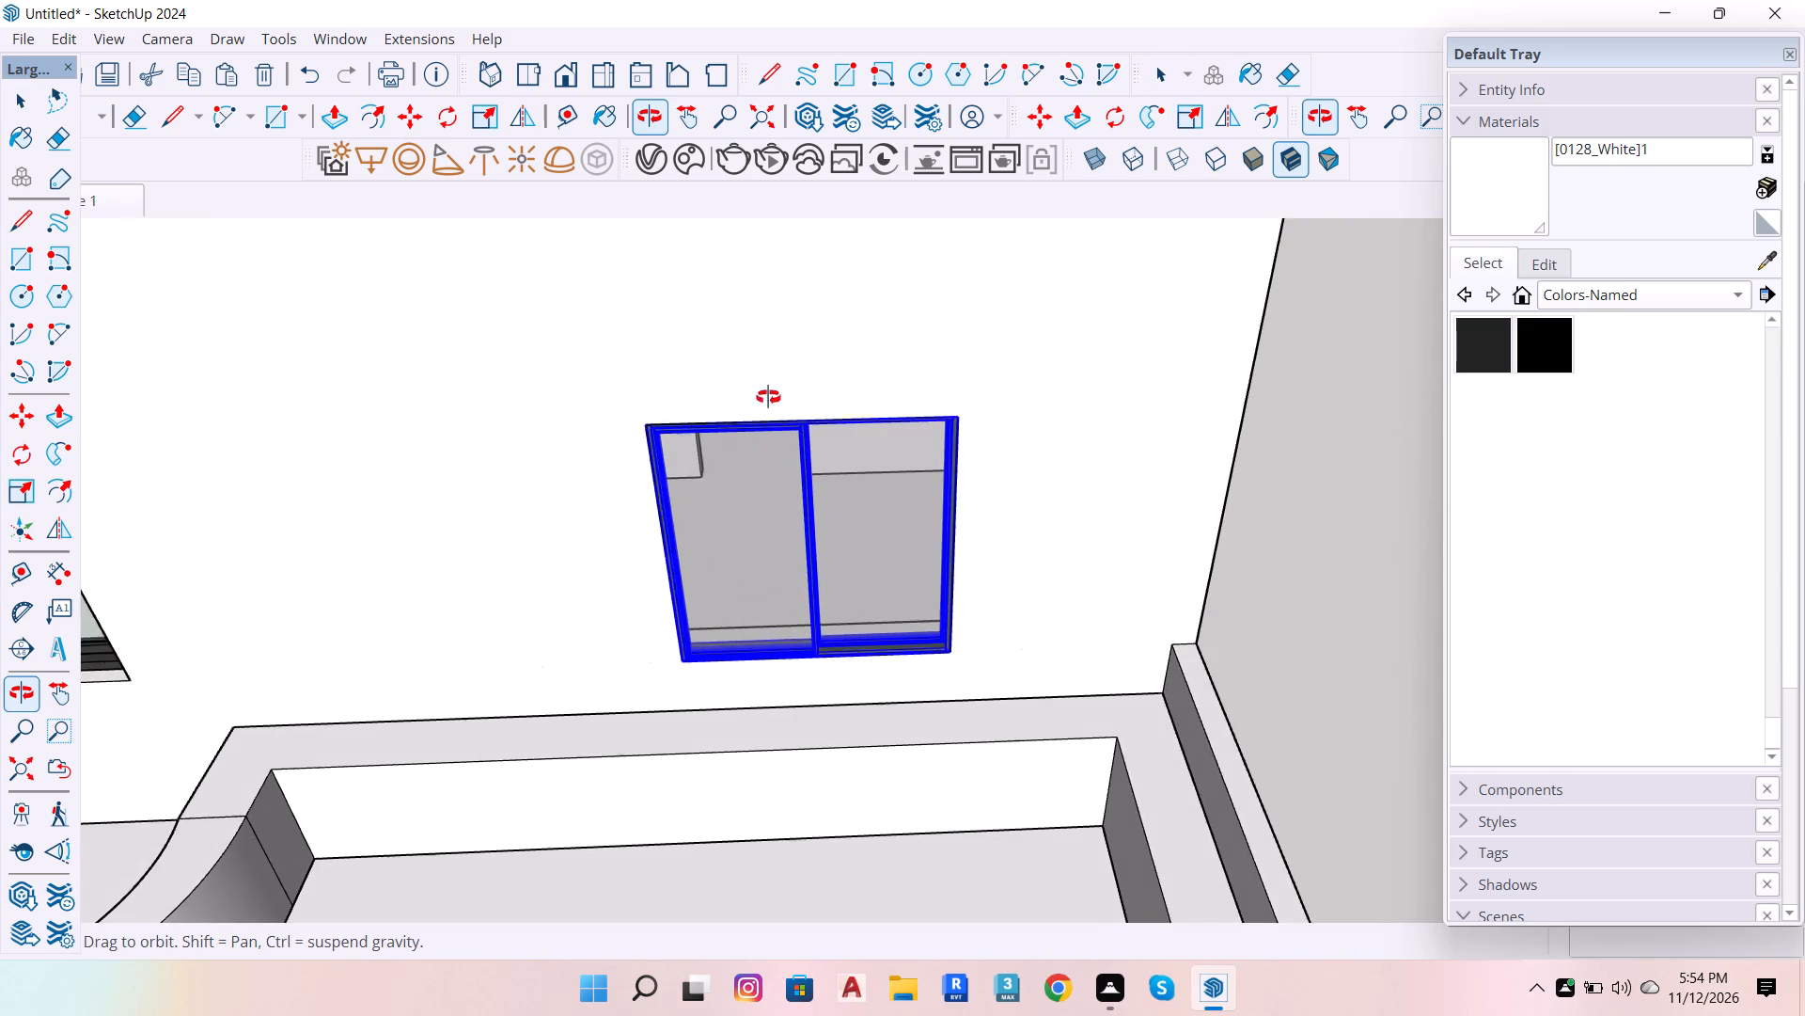
pyautogui.moveTo(768, 397); pyautogui.dragTo(761, 177)
pyautogui.scroll(7, 894, 366)
pyautogui.press('space')
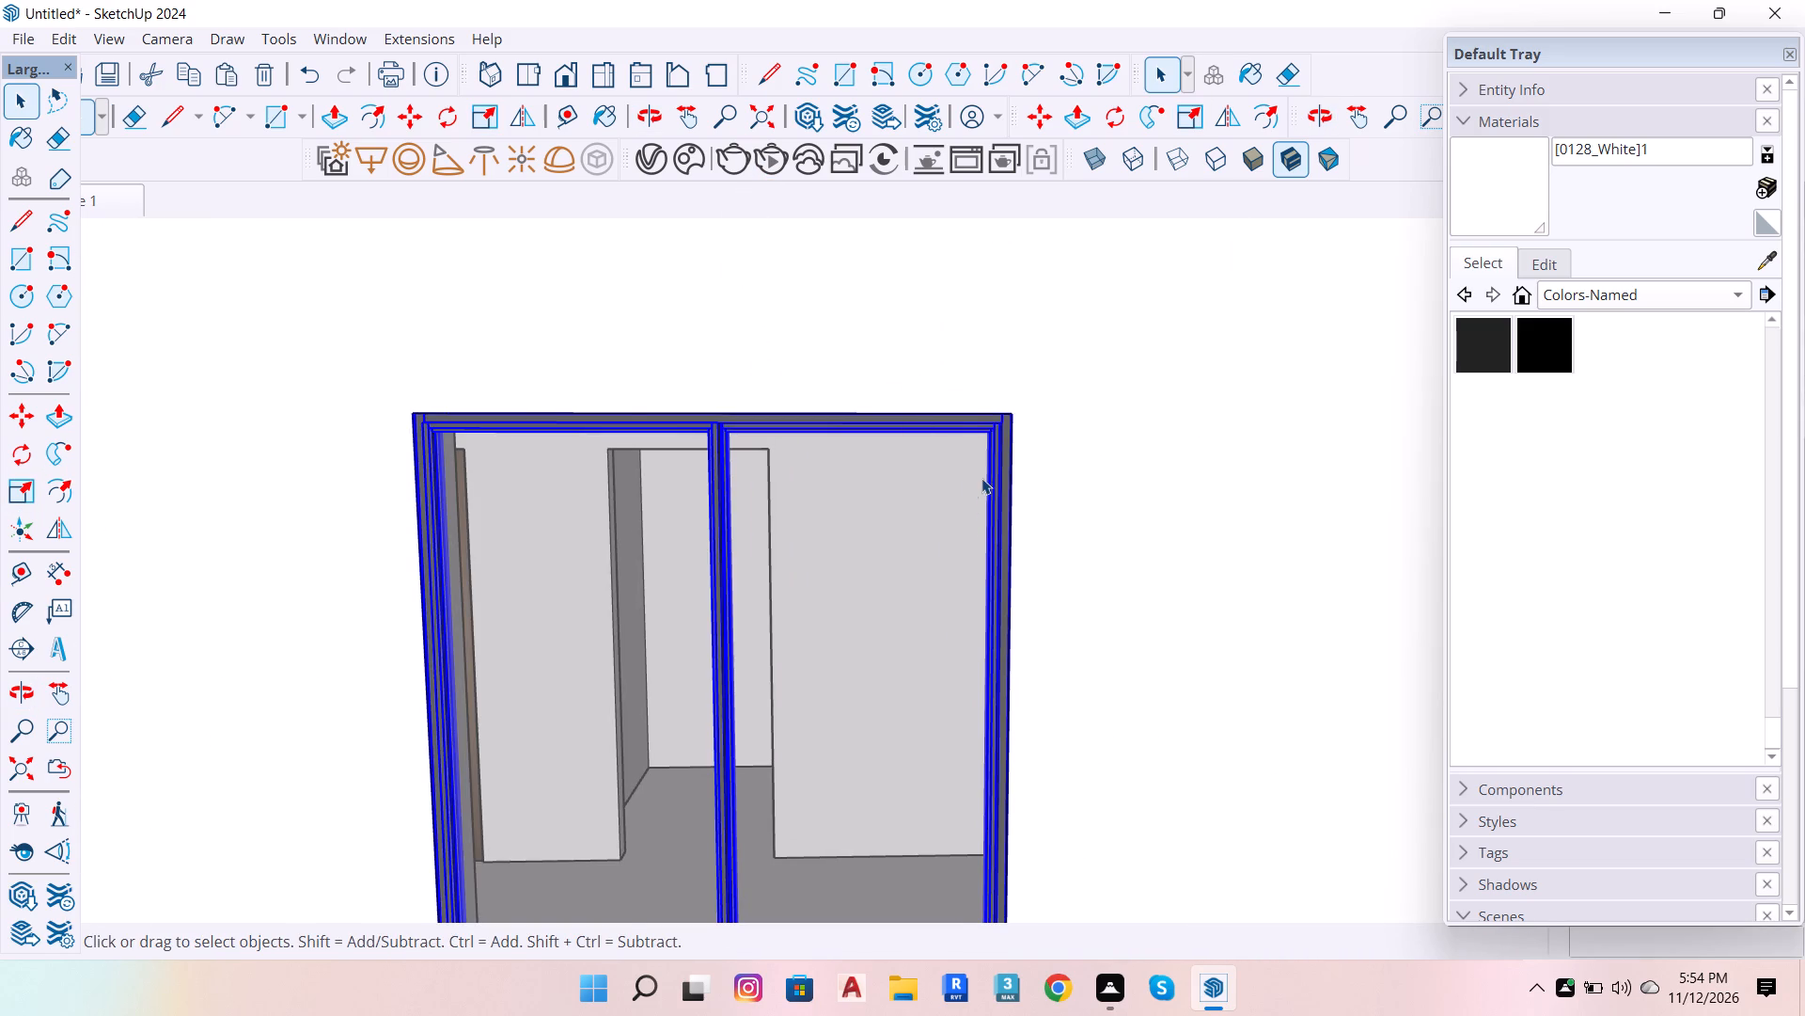
pyautogui.scroll(3, 981, 477)
pyautogui.scroll(-12, 869, 465)
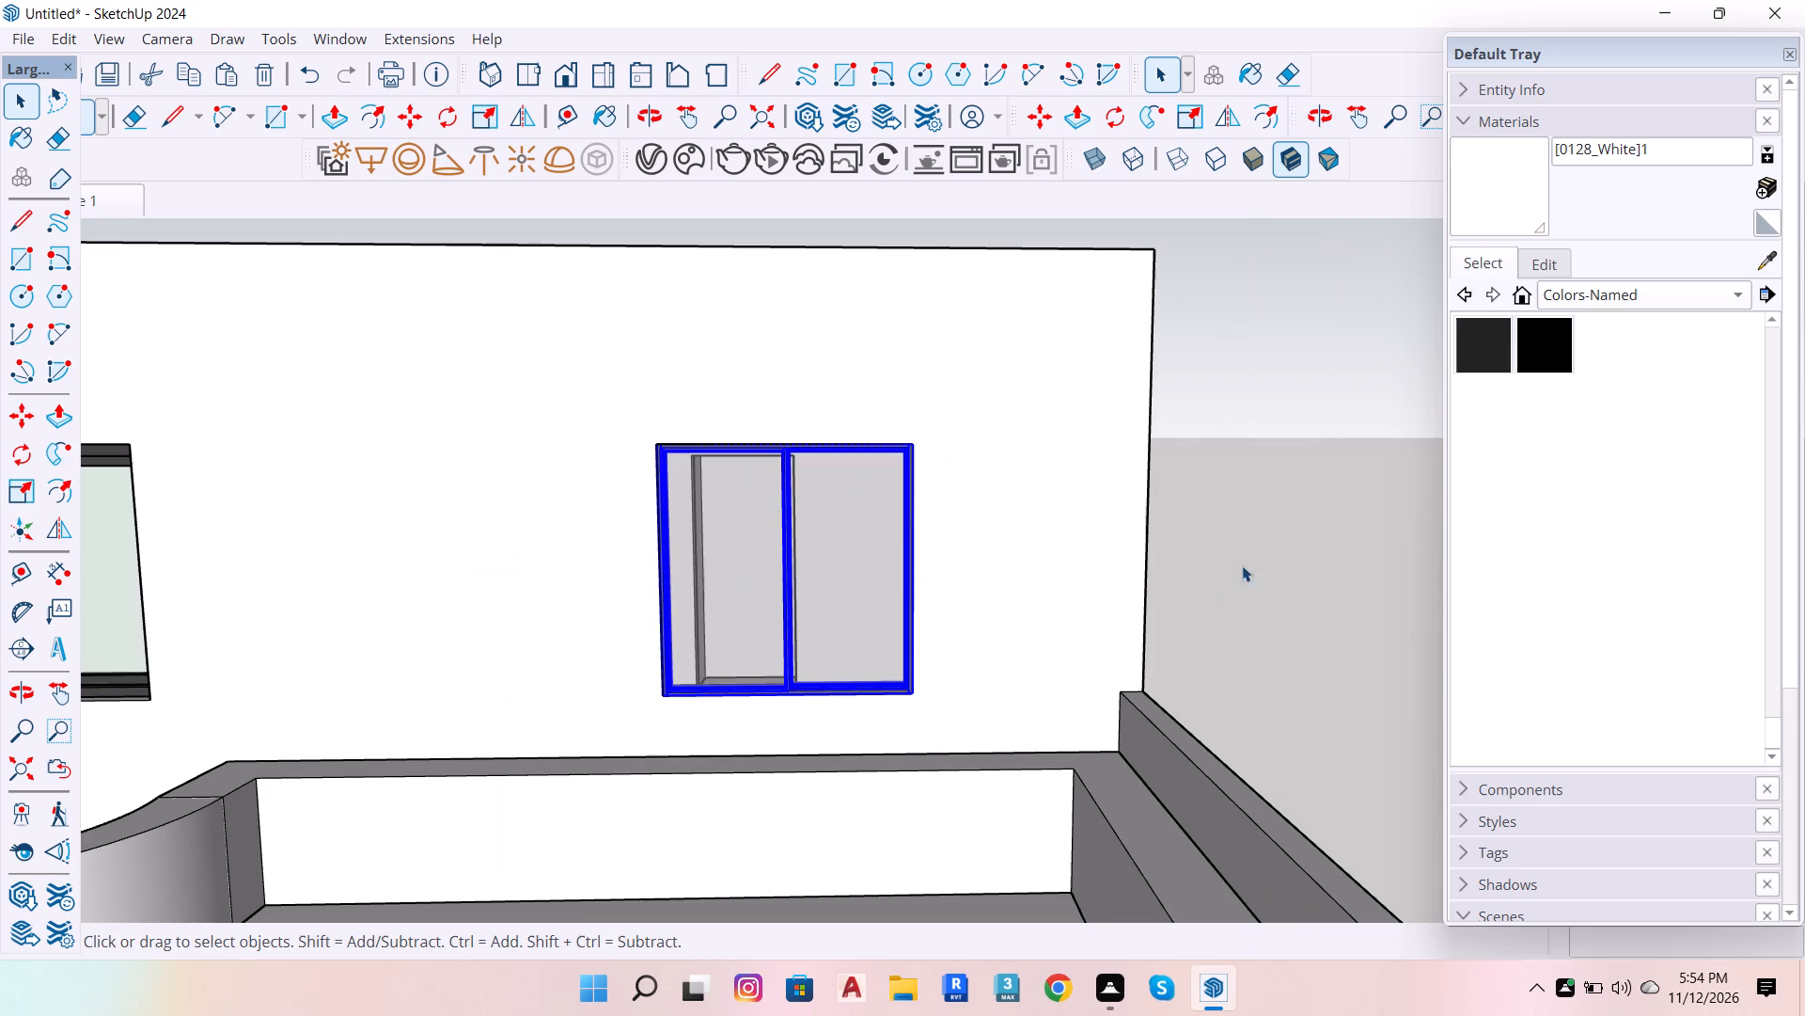
pyautogui.click(1247, 563)
pyautogui.scroll(5, 839, 581)
pyautogui.click(839, 659)
pyautogui.scroll(5, 877, 756)
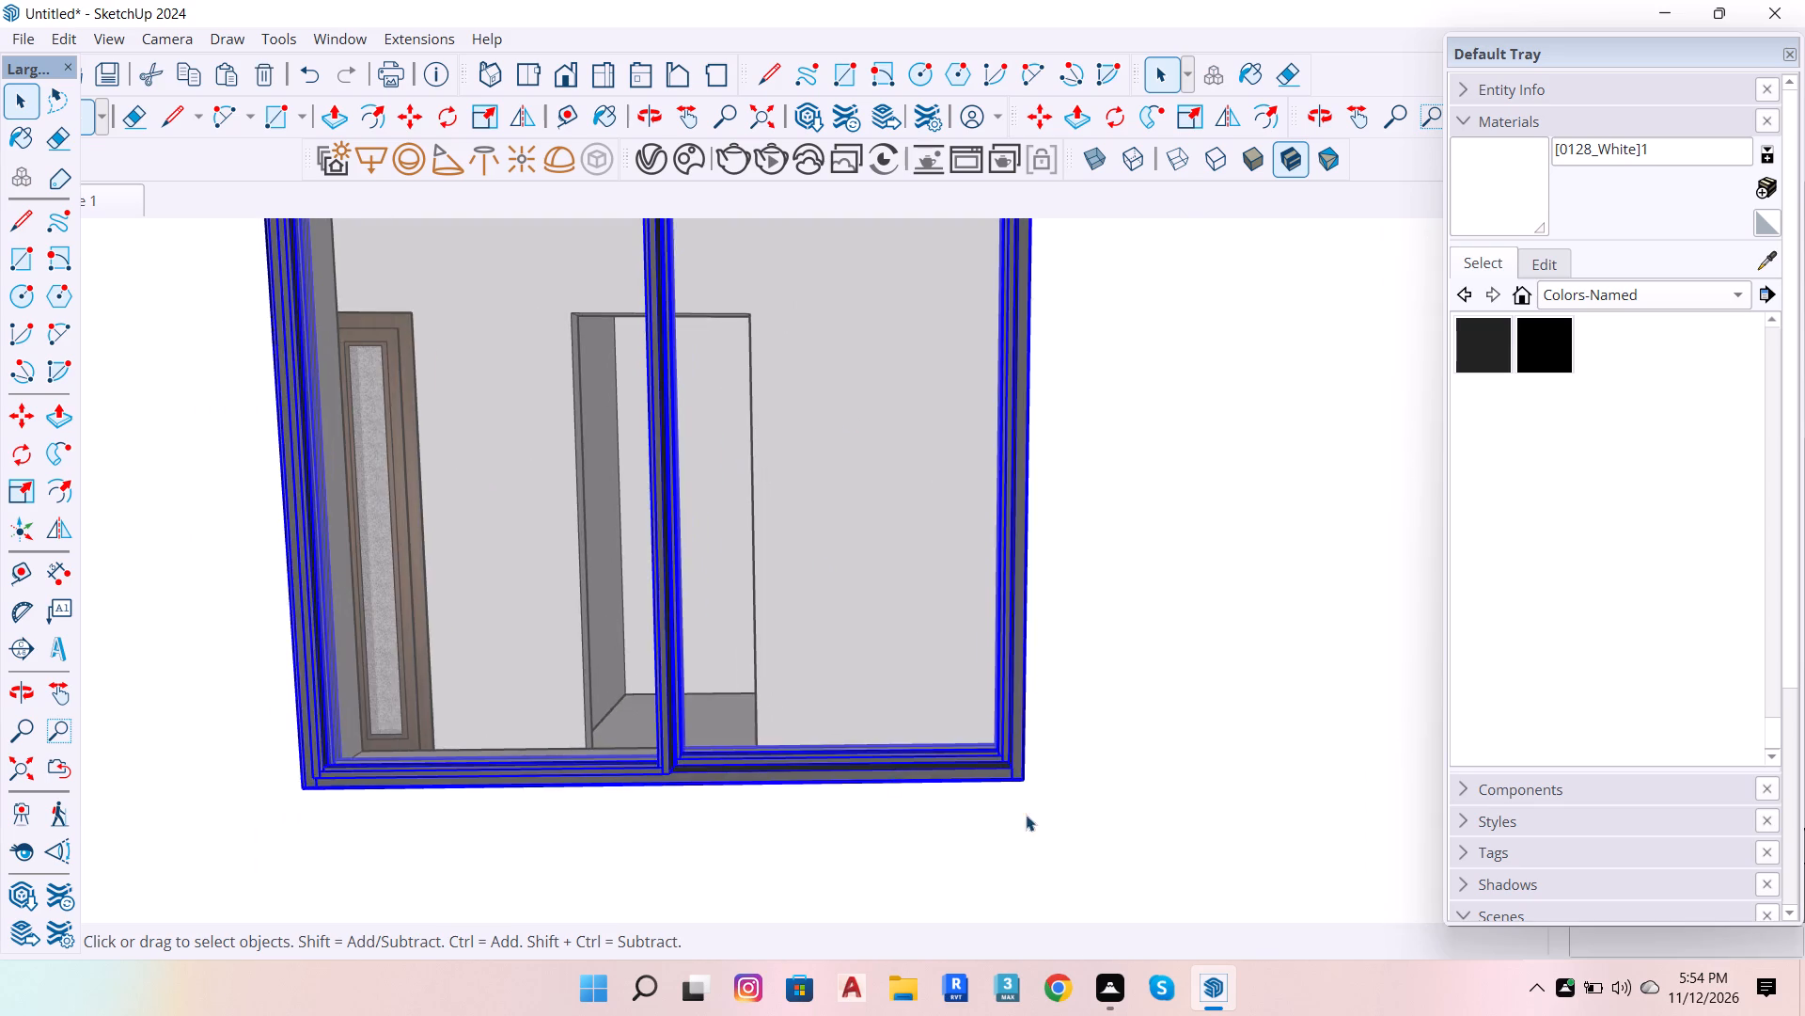
# Copy the front-wall sliding window by its lower corner into the empty opening beside the wooden door in the rear passage wall.
pyautogui.scroll(5, 1052, 807)
pyautogui.press('m')
pyautogui.scroll(3, 1000, 770)
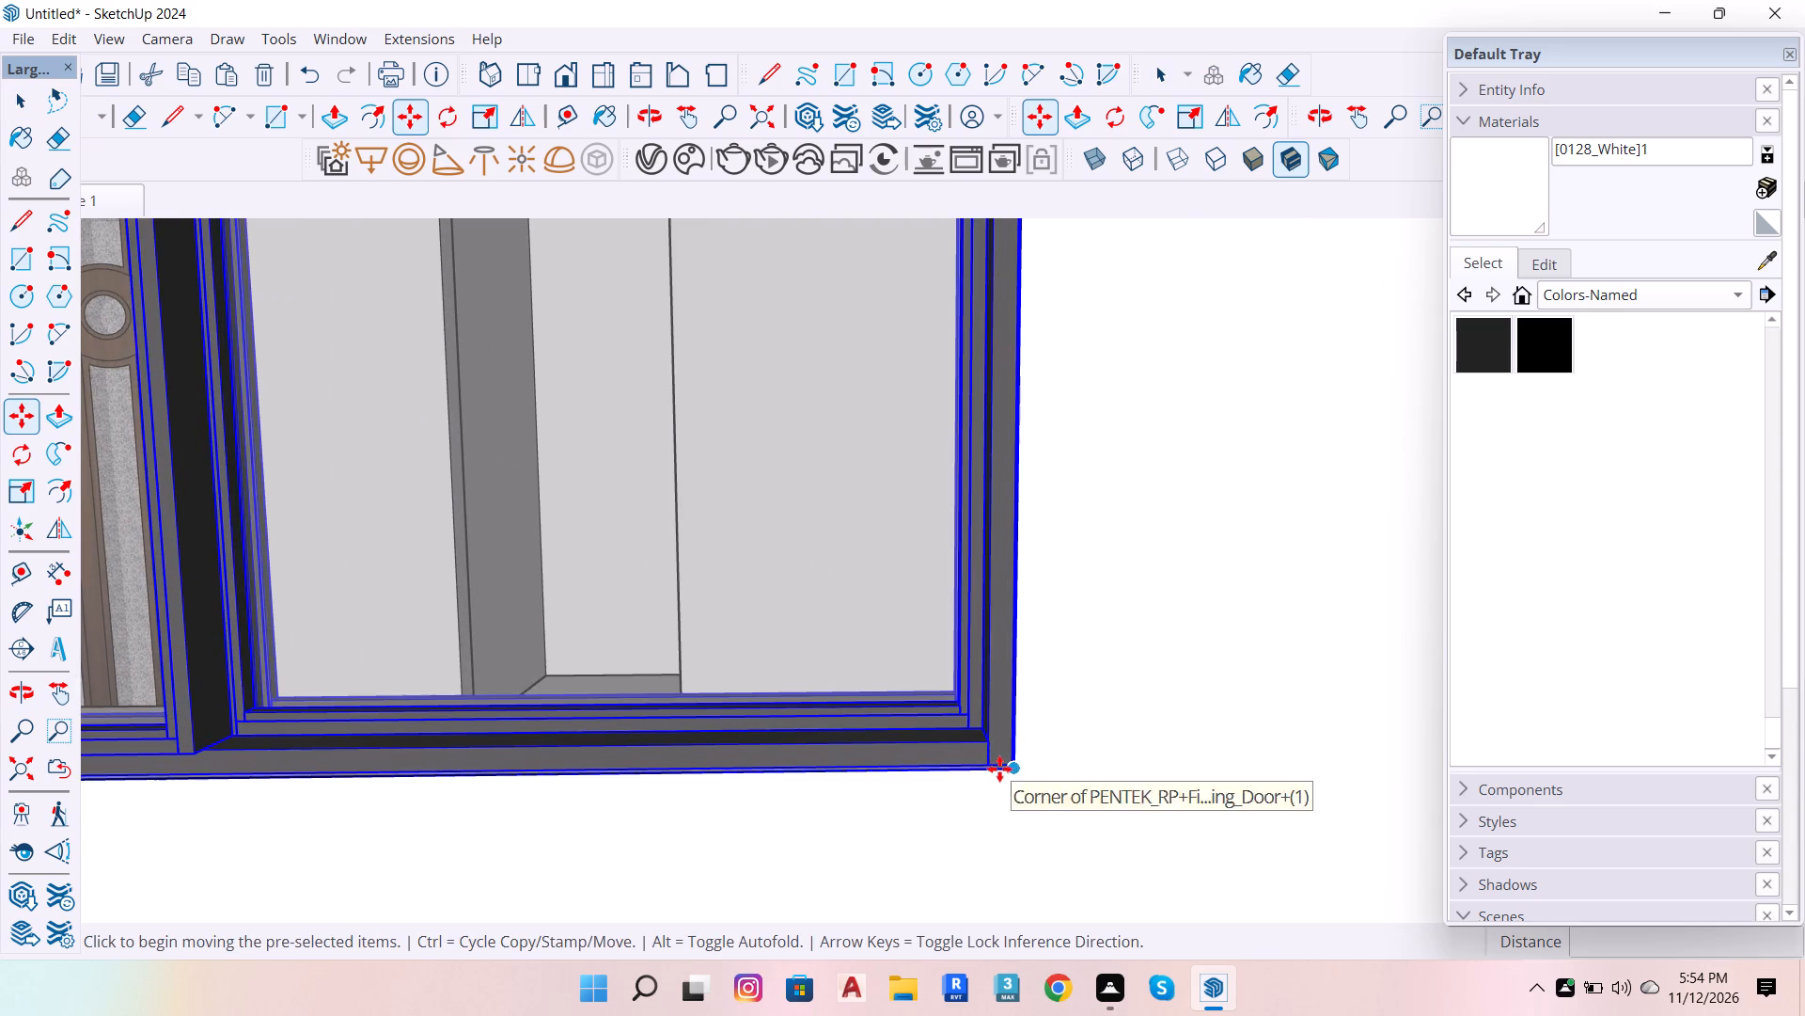
pyautogui.scroll(12, 1005, 757)
pyautogui.click(1016, 770)
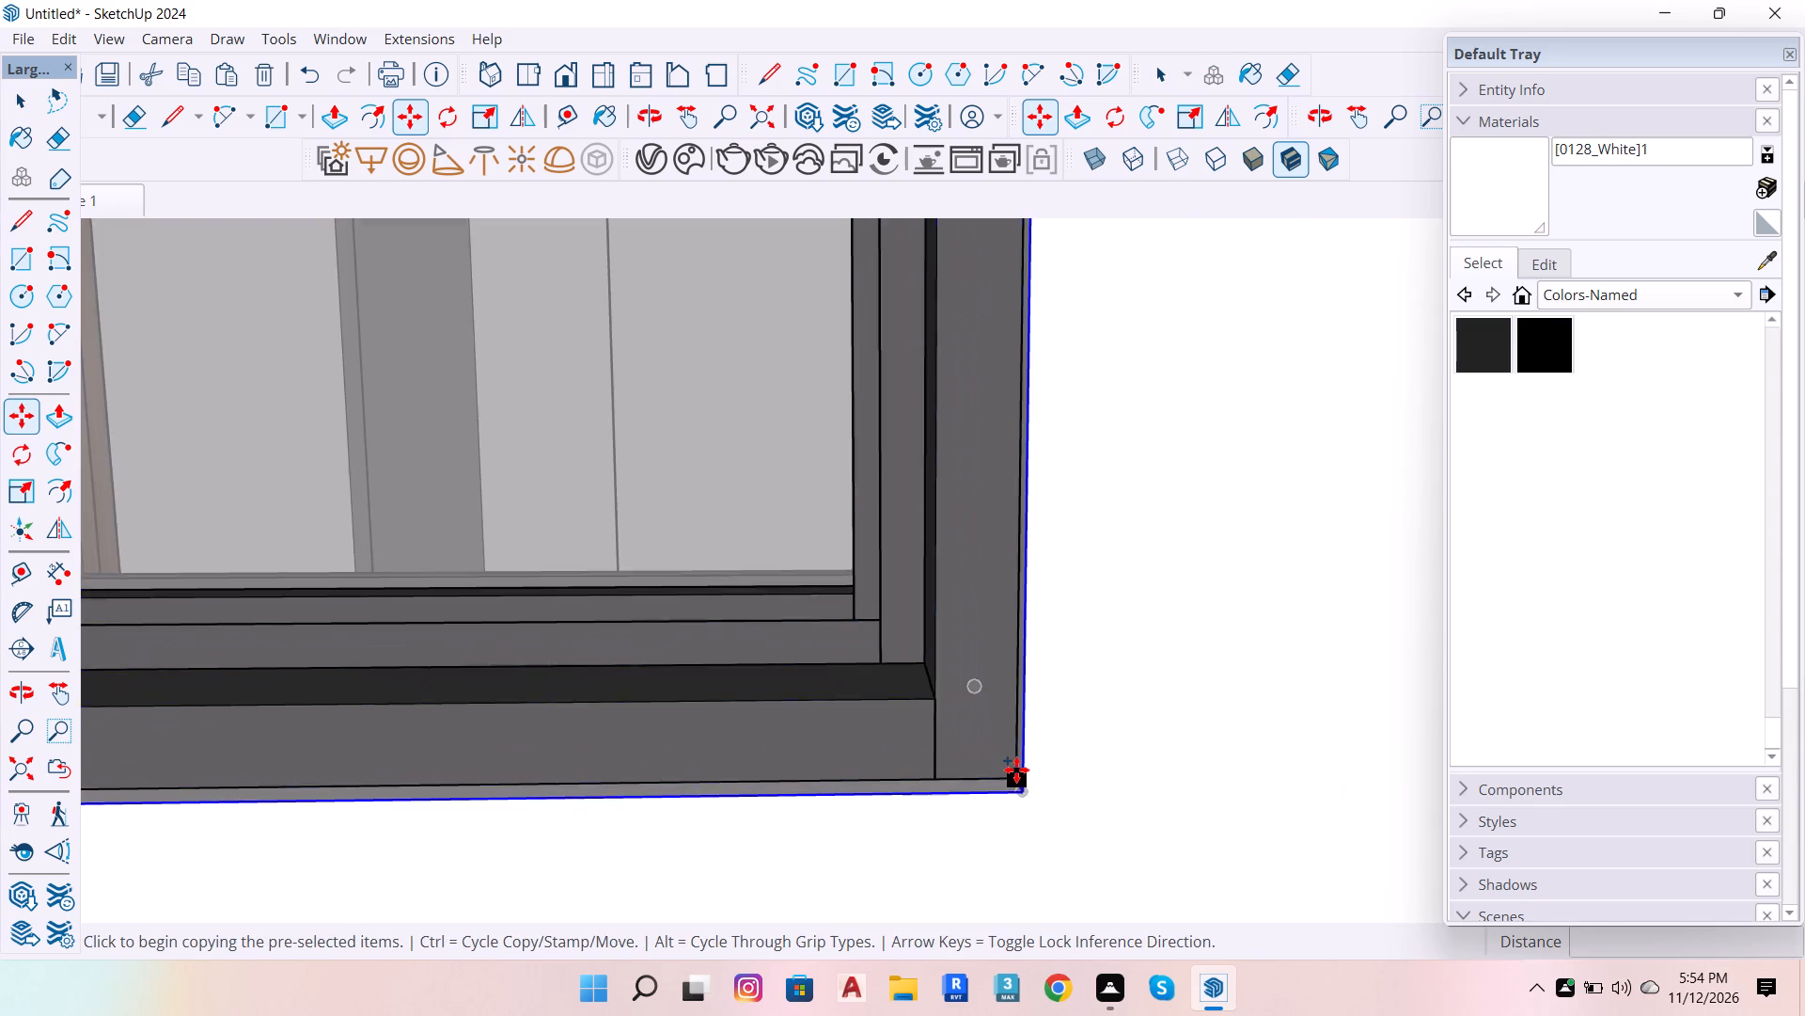
pyautogui.scroll(-18, 1085, 631)
pyautogui.scroll(-7, 1152, 616)
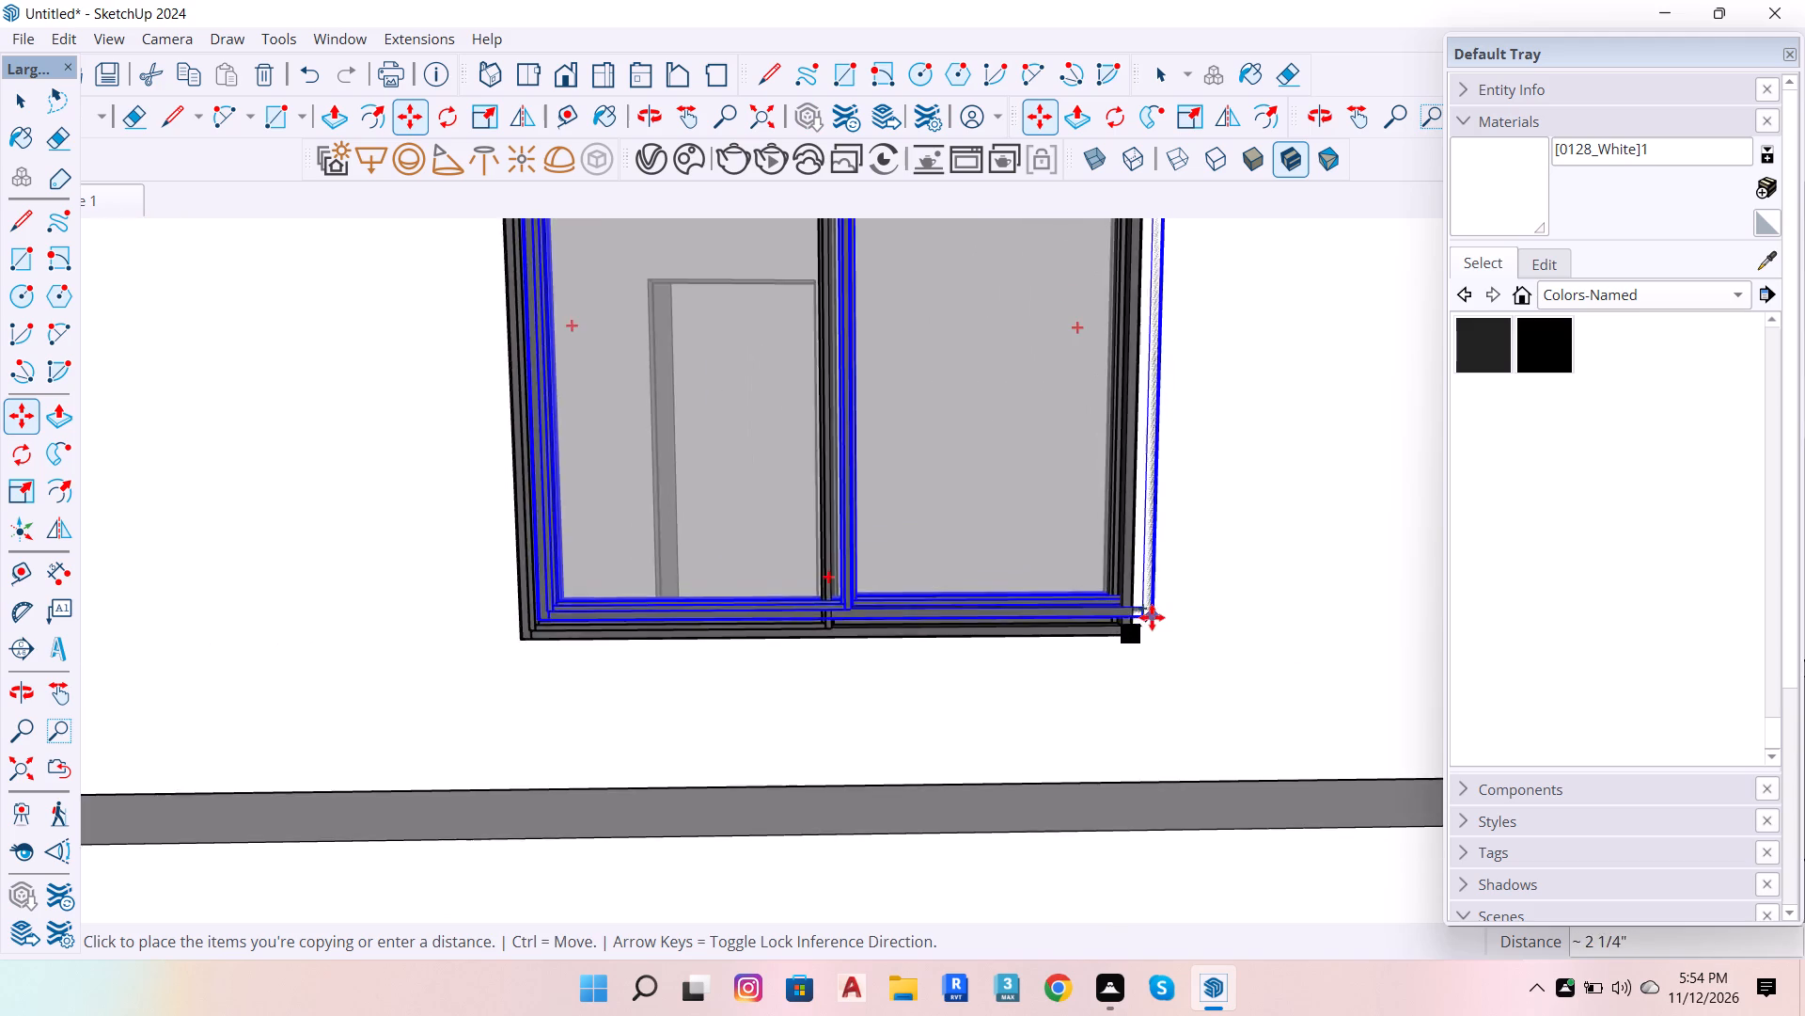
pyautogui.scroll(-20, 1152, 617)
pyautogui.scroll(-13, 1210, 672)
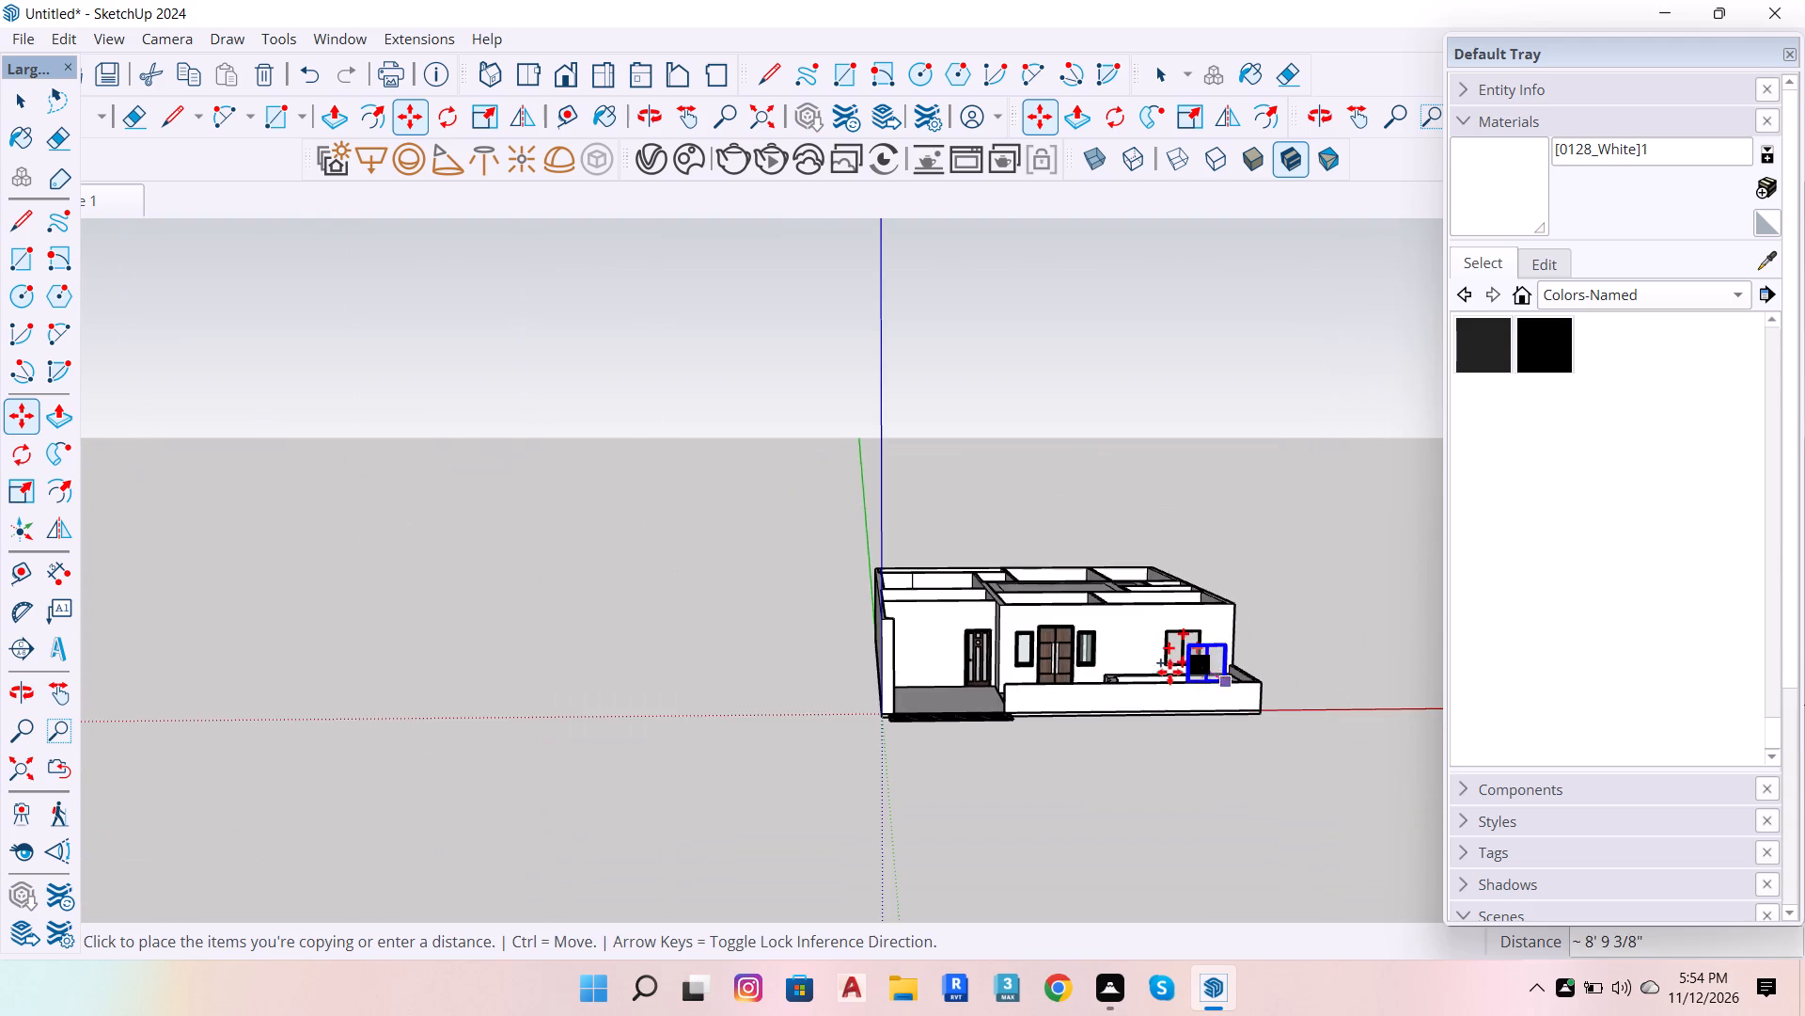
pyautogui.scroll(20, 900, 512)
pyautogui.scroll(1, 900, 512)
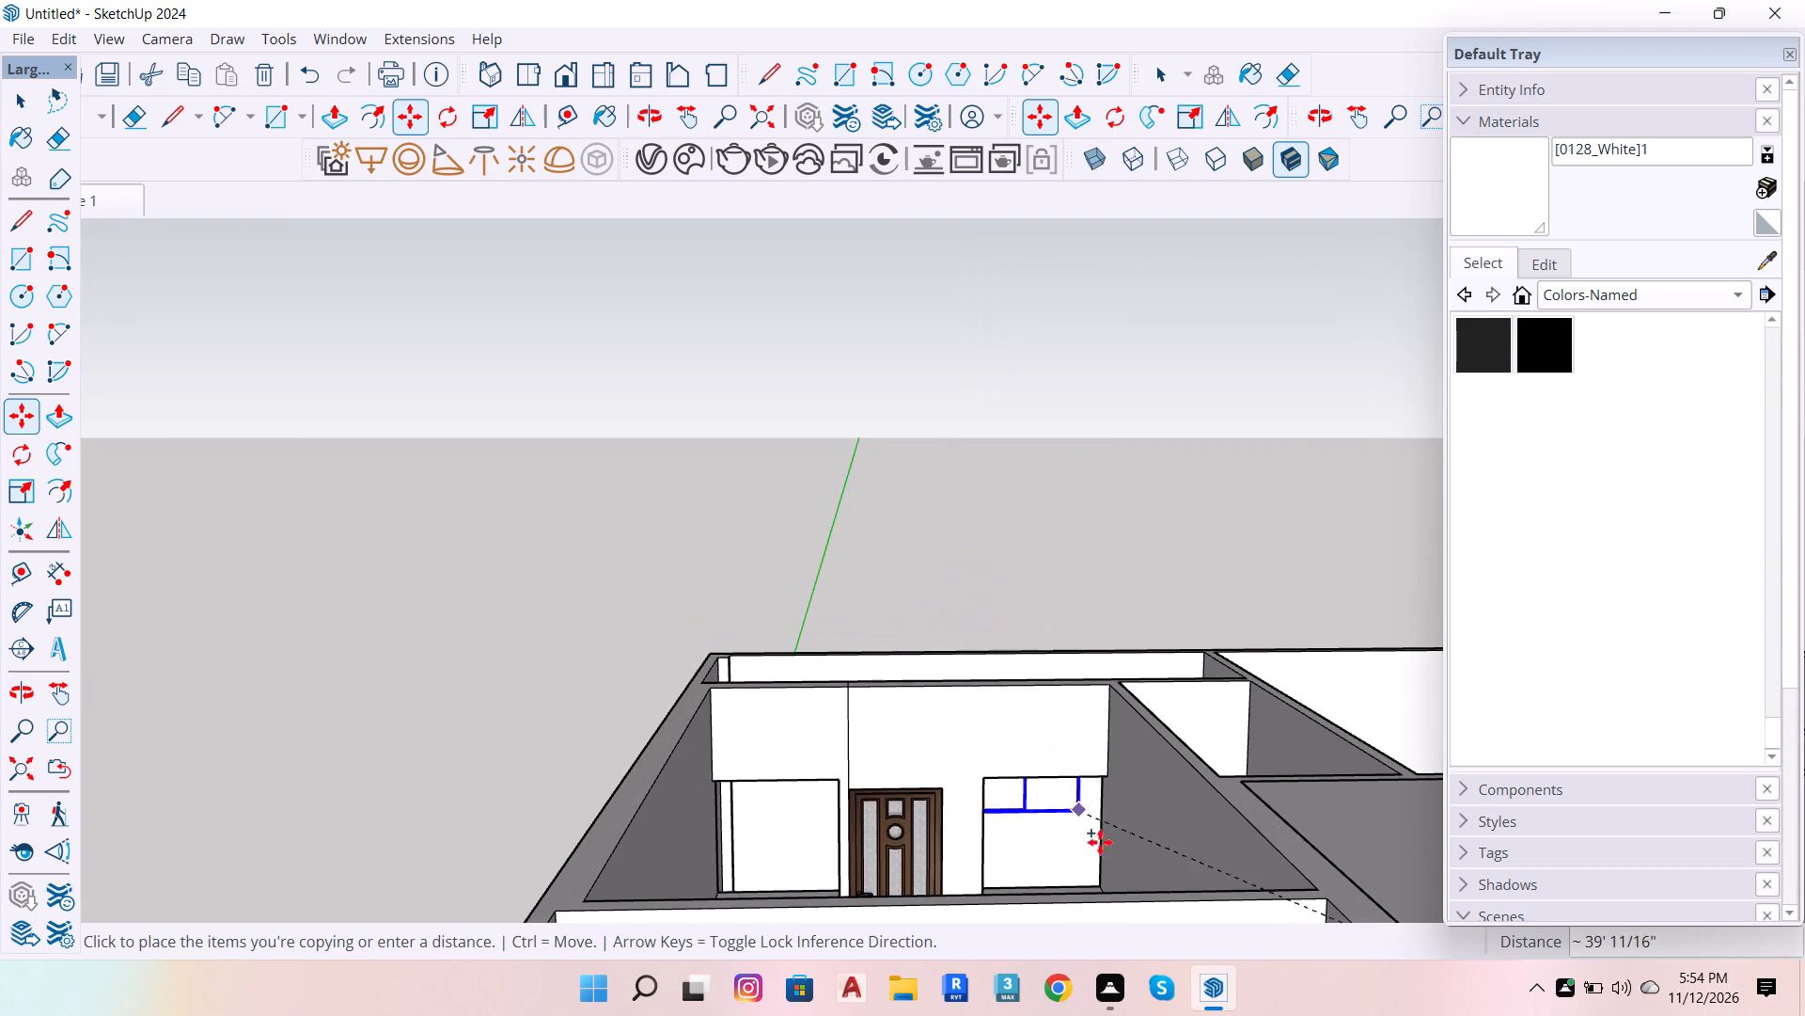
pyautogui.scroll(13, 1102, 871)
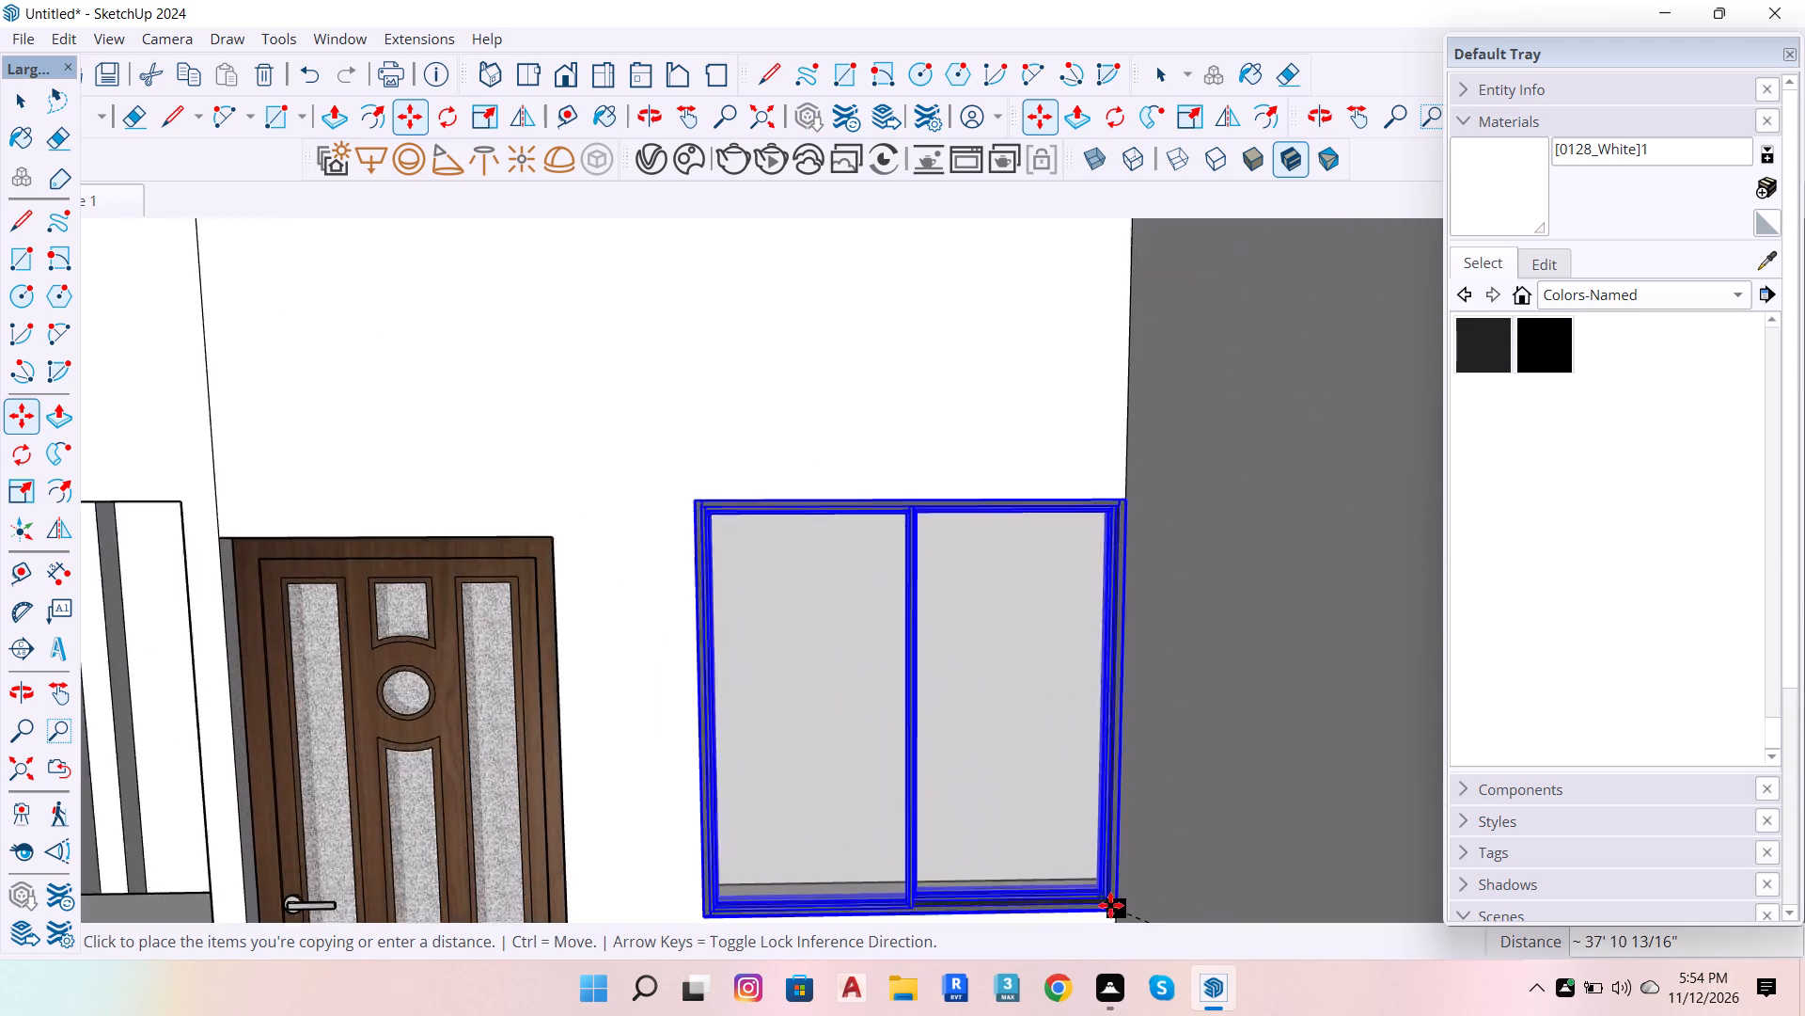
pyautogui.scroll(4, 1110, 905)
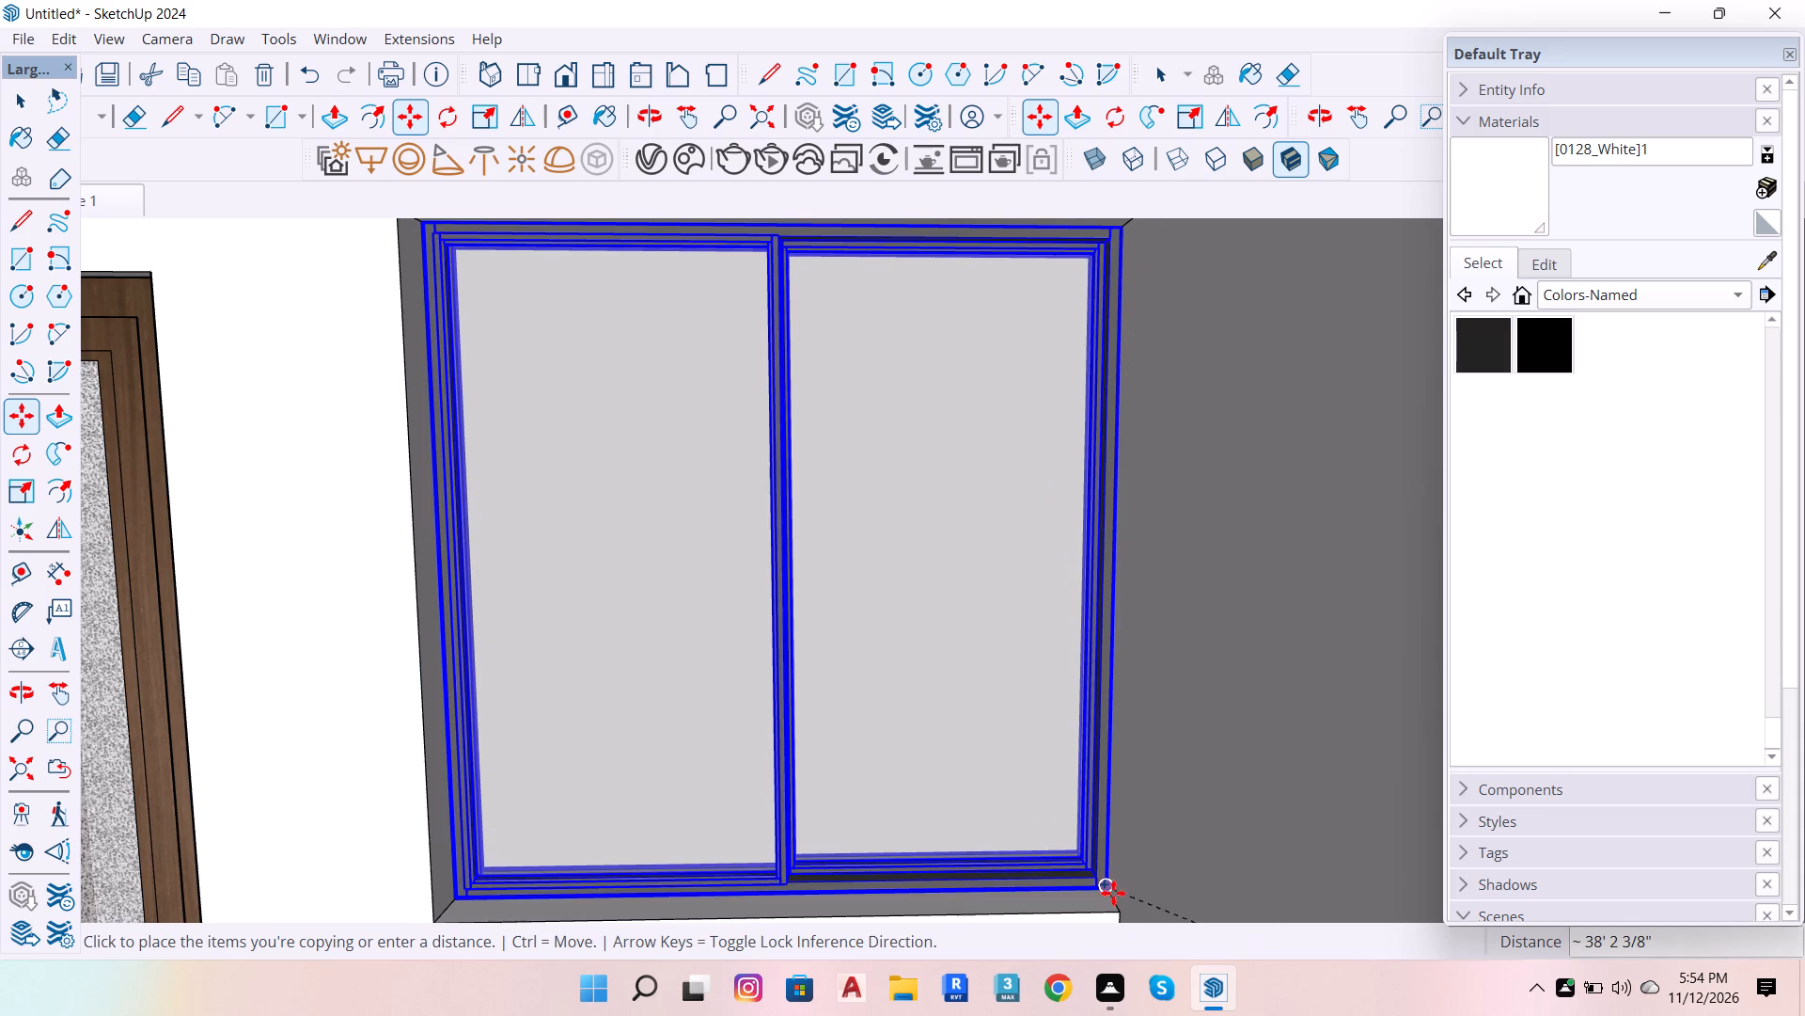
pyautogui.click(1113, 893)
pyautogui.scroll(-5, 974, 913)
pyautogui.press('space')
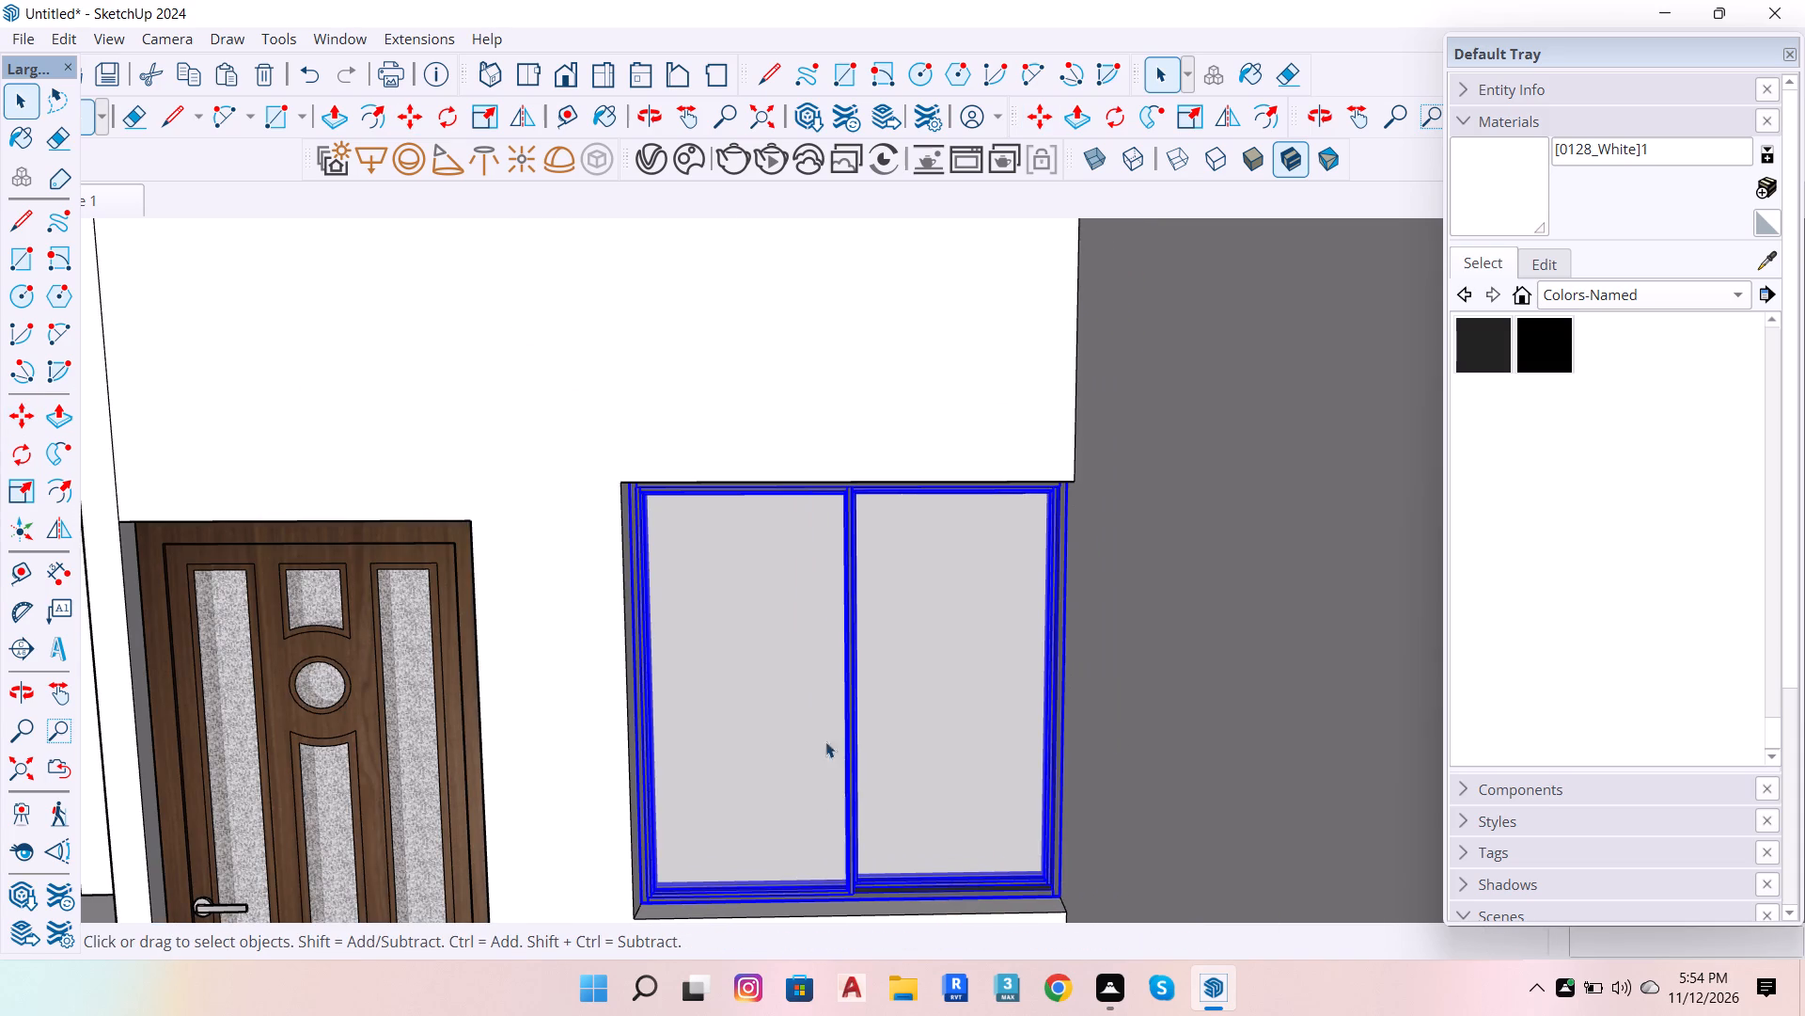
# Move the copied sliding window 1 1/8" deeper into its opening, starting from its lower outer corner on the passage side.
pyautogui.press('o')
pyautogui.moveTo(713, 719); pyautogui.dragTo(1708, 922)
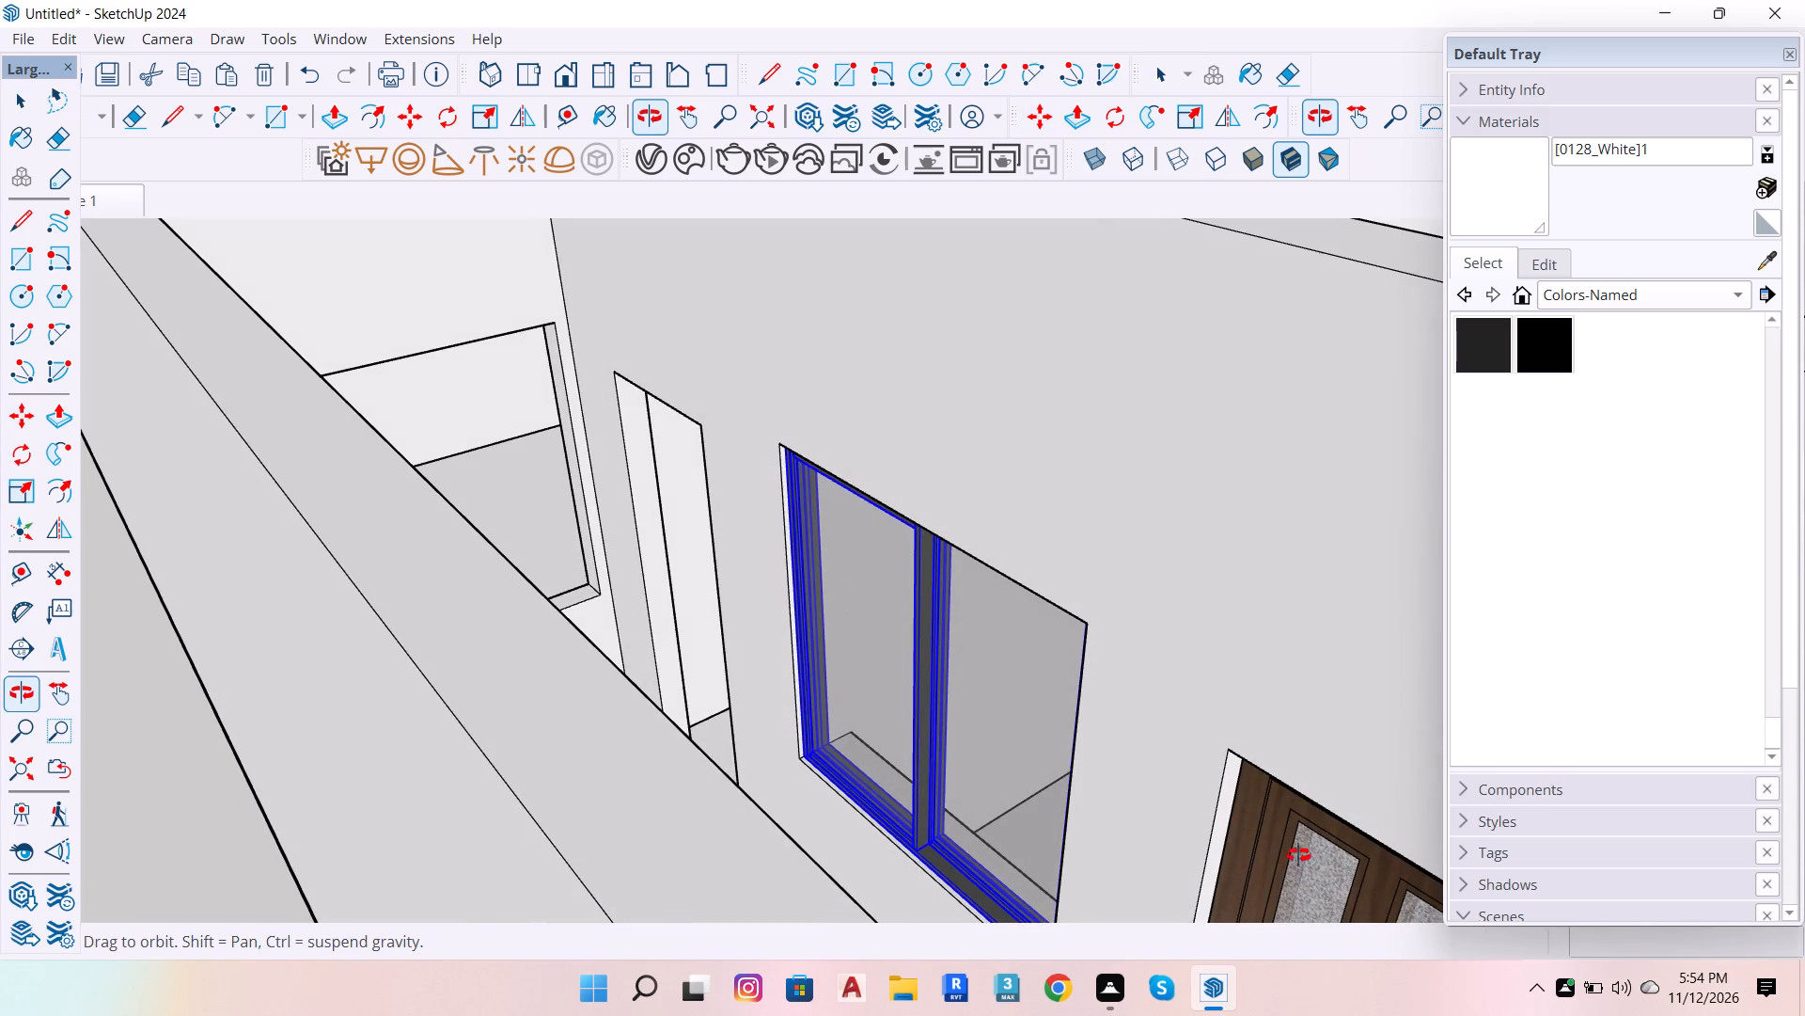
pyautogui.scroll(-6, 698, 836)
pyautogui.scroll(-12, 779, 725)
pyautogui.press('space')
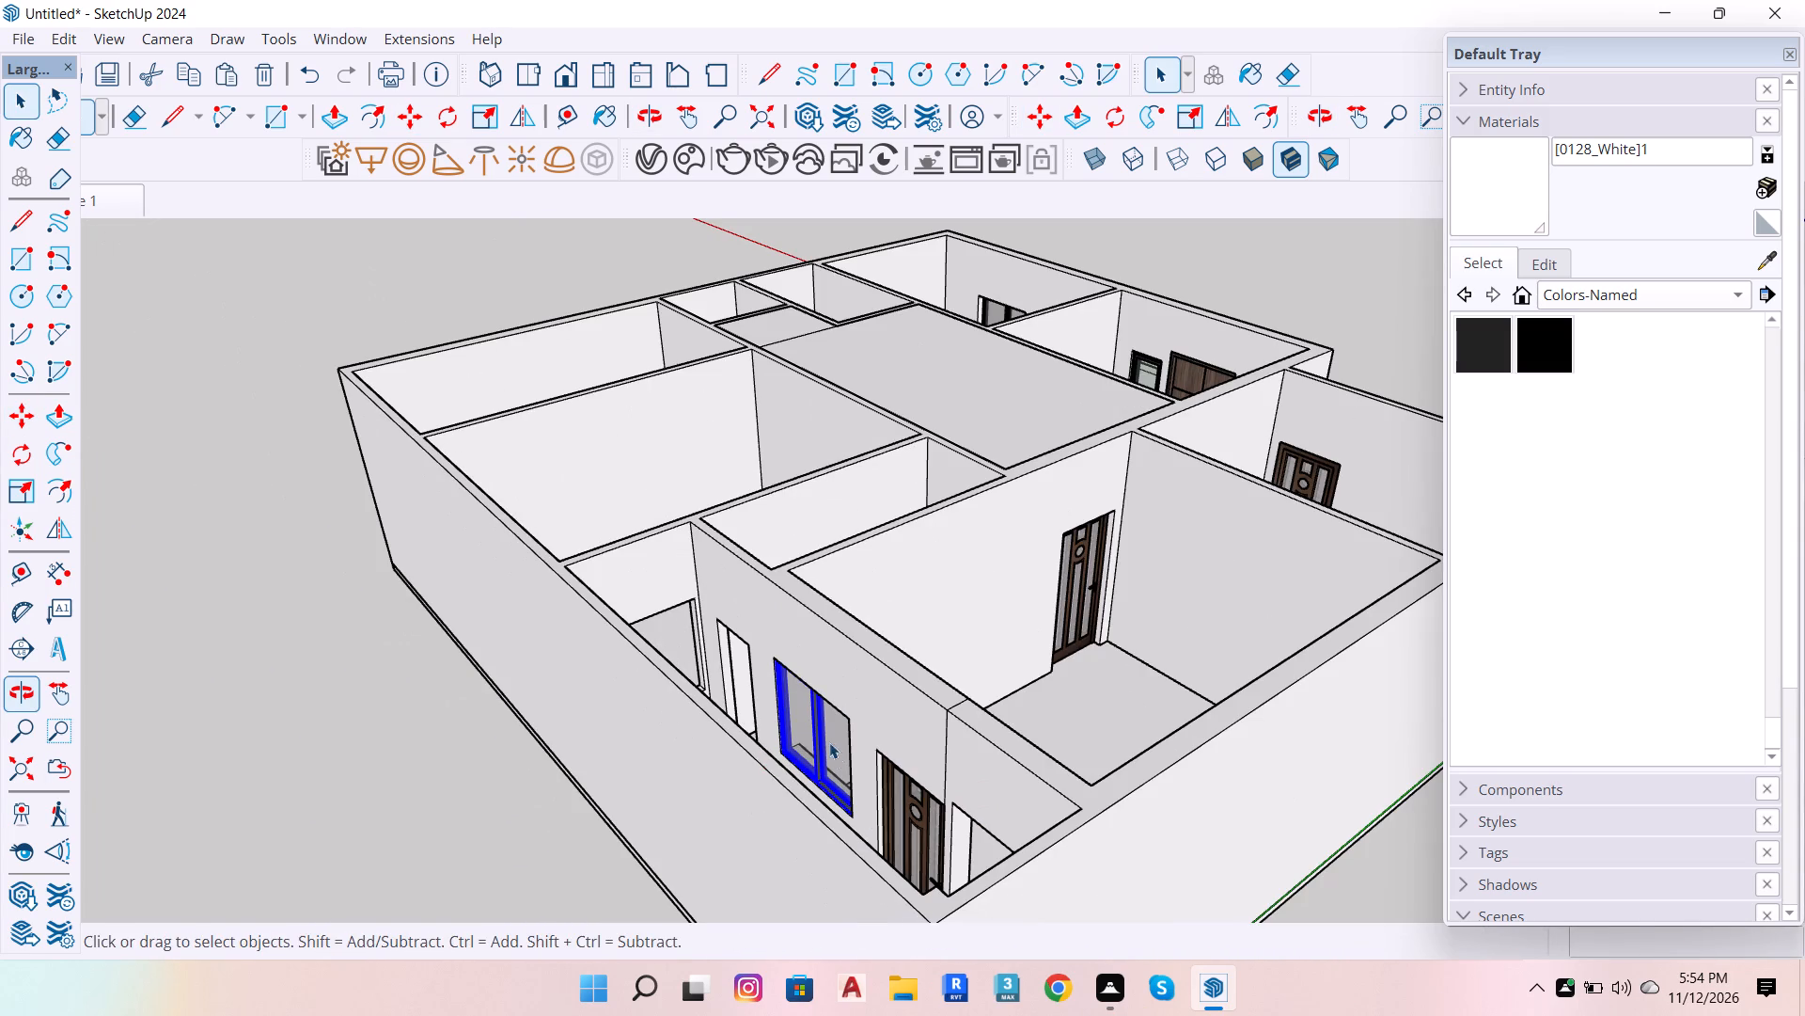
pyautogui.press('o')
pyautogui.moveTo(776, 691); pyautogui.dragTo(1037, 791)
pyautogui.scroll(-6, 596, 569)
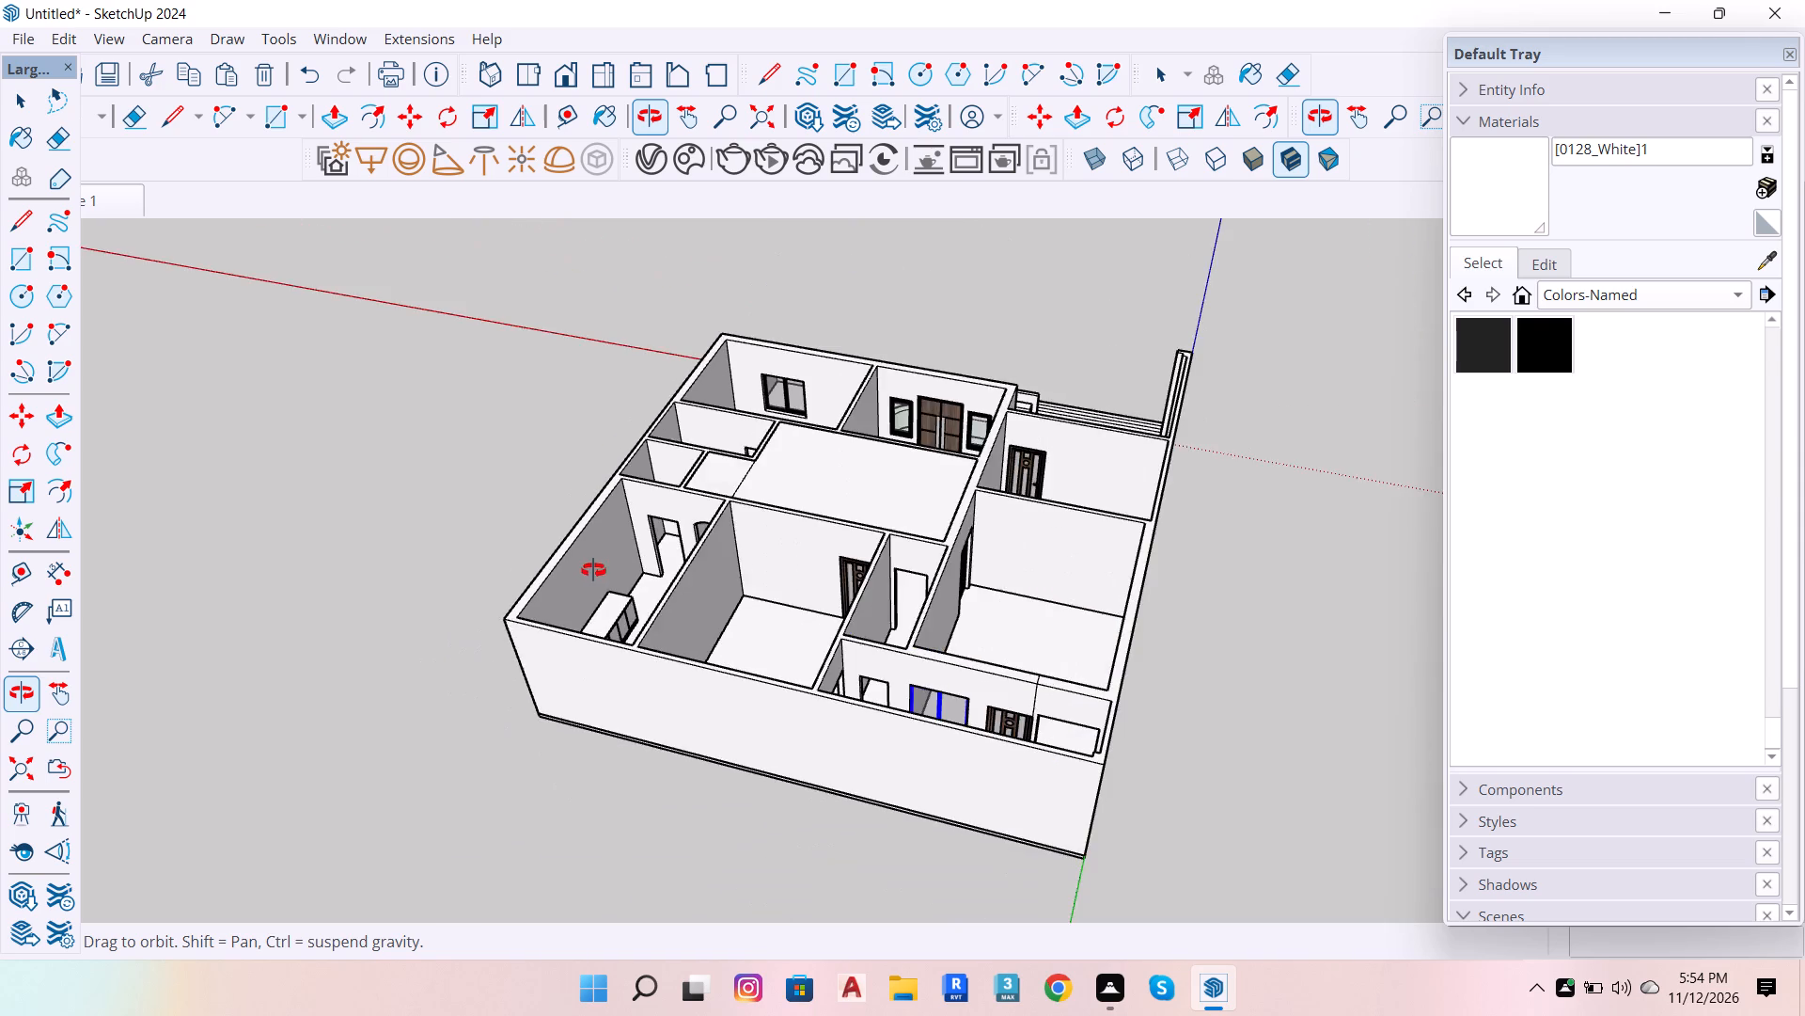
pyautogui.scroll(-6, 675, 641)
pyautogui.scroll(20, 821, 676)
pyautogui.scroll(1, 821, 676)
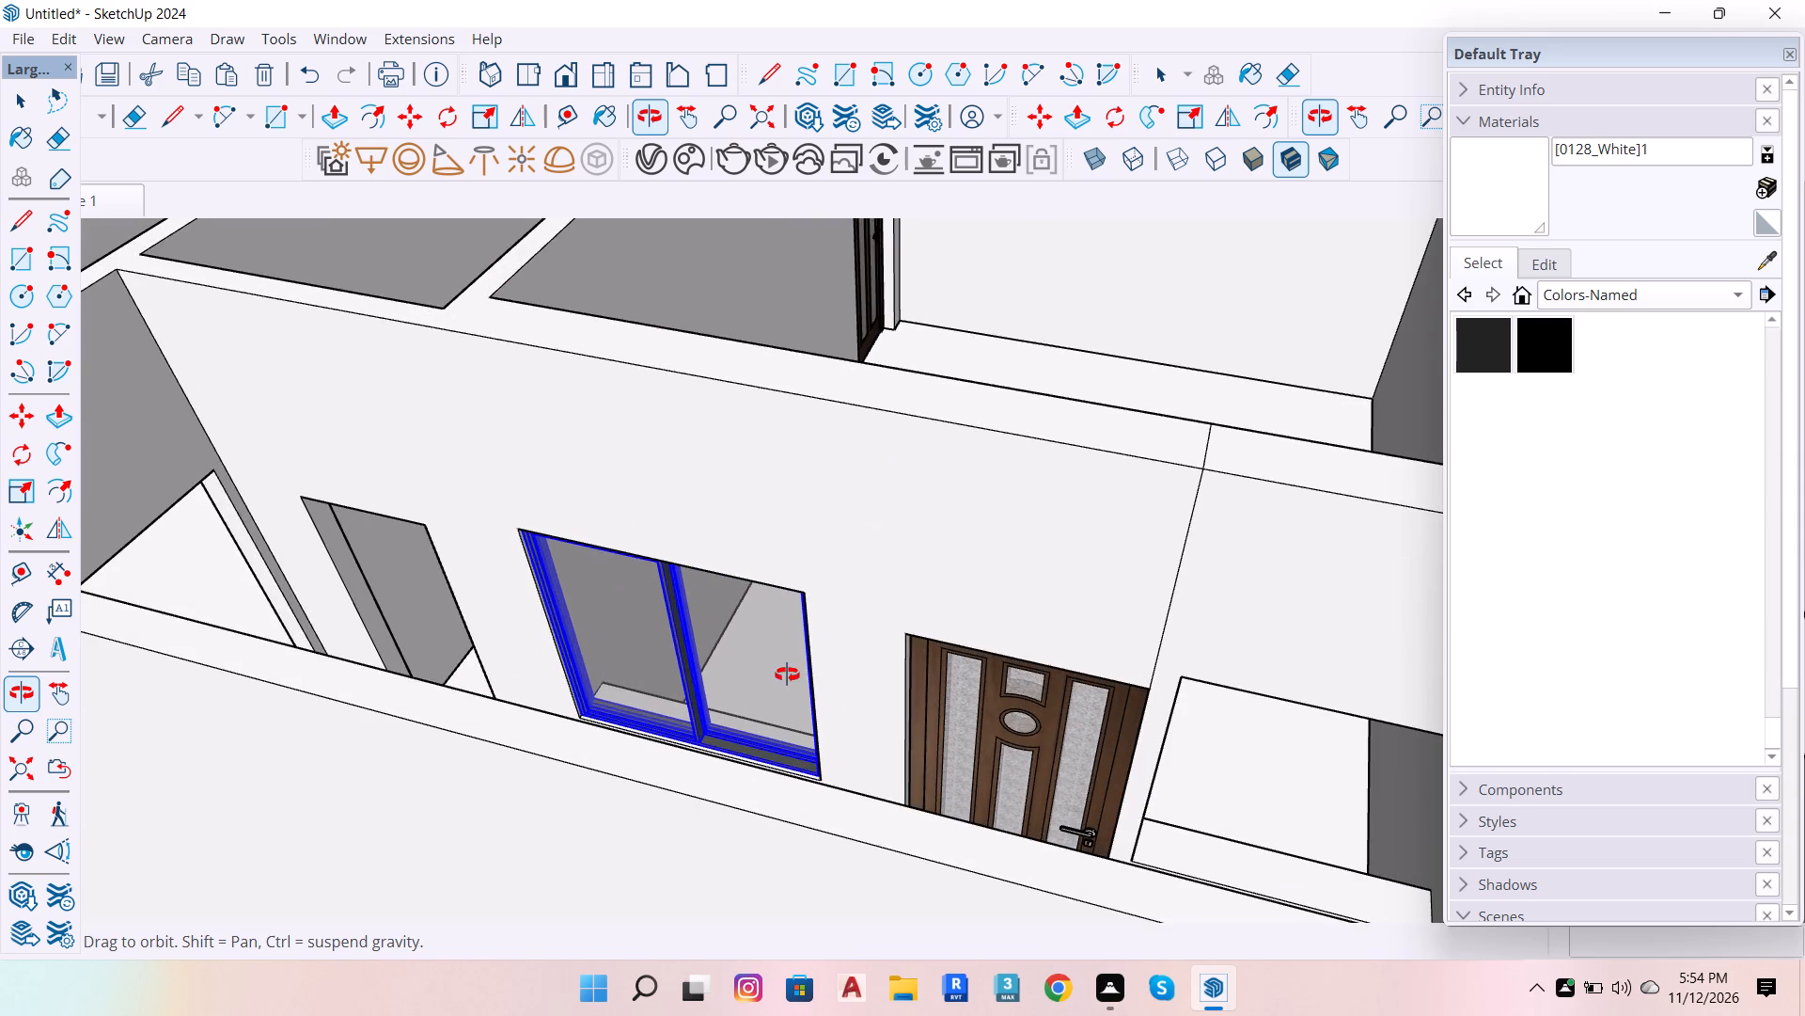
pyautogui.scroll(7, 777, 687)
pyautogui.scroll(4, 545, 784)
pyautogui.press('space')
pyautogui.click(570, 758)
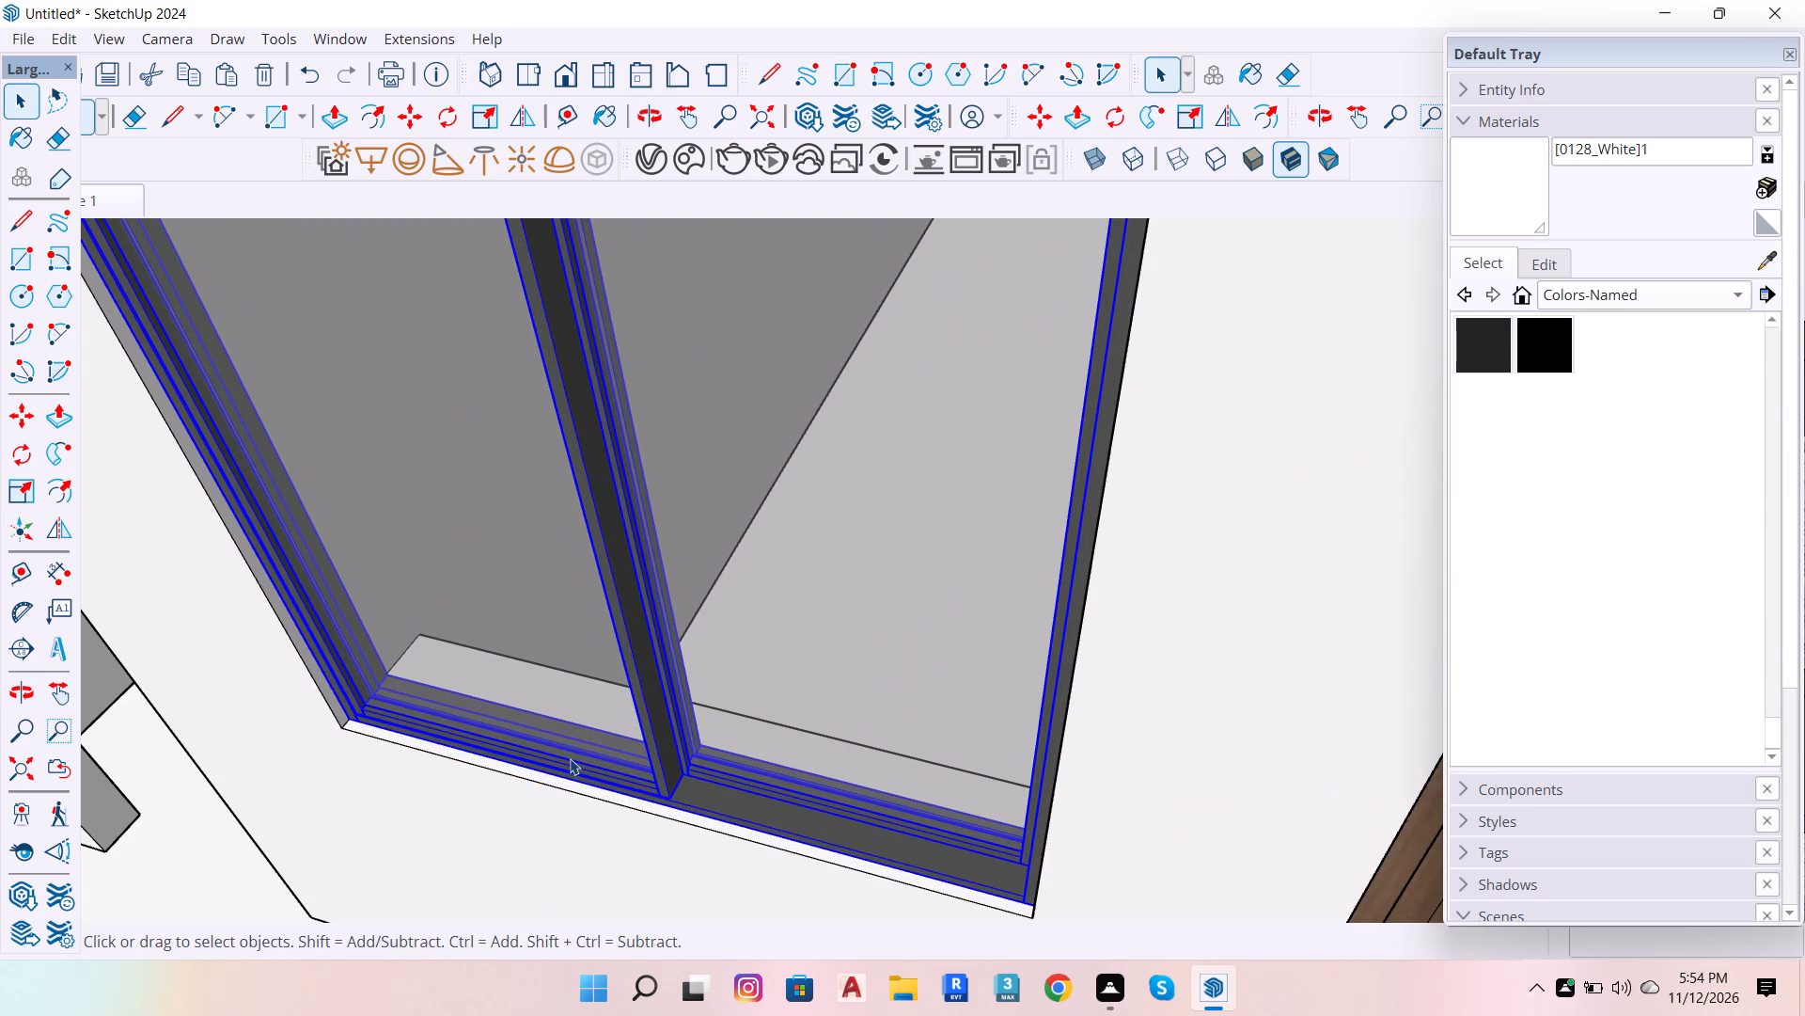
pyautogui.scroll(5, 7, 658)
pyautogui.scroll(12, 219, 683)
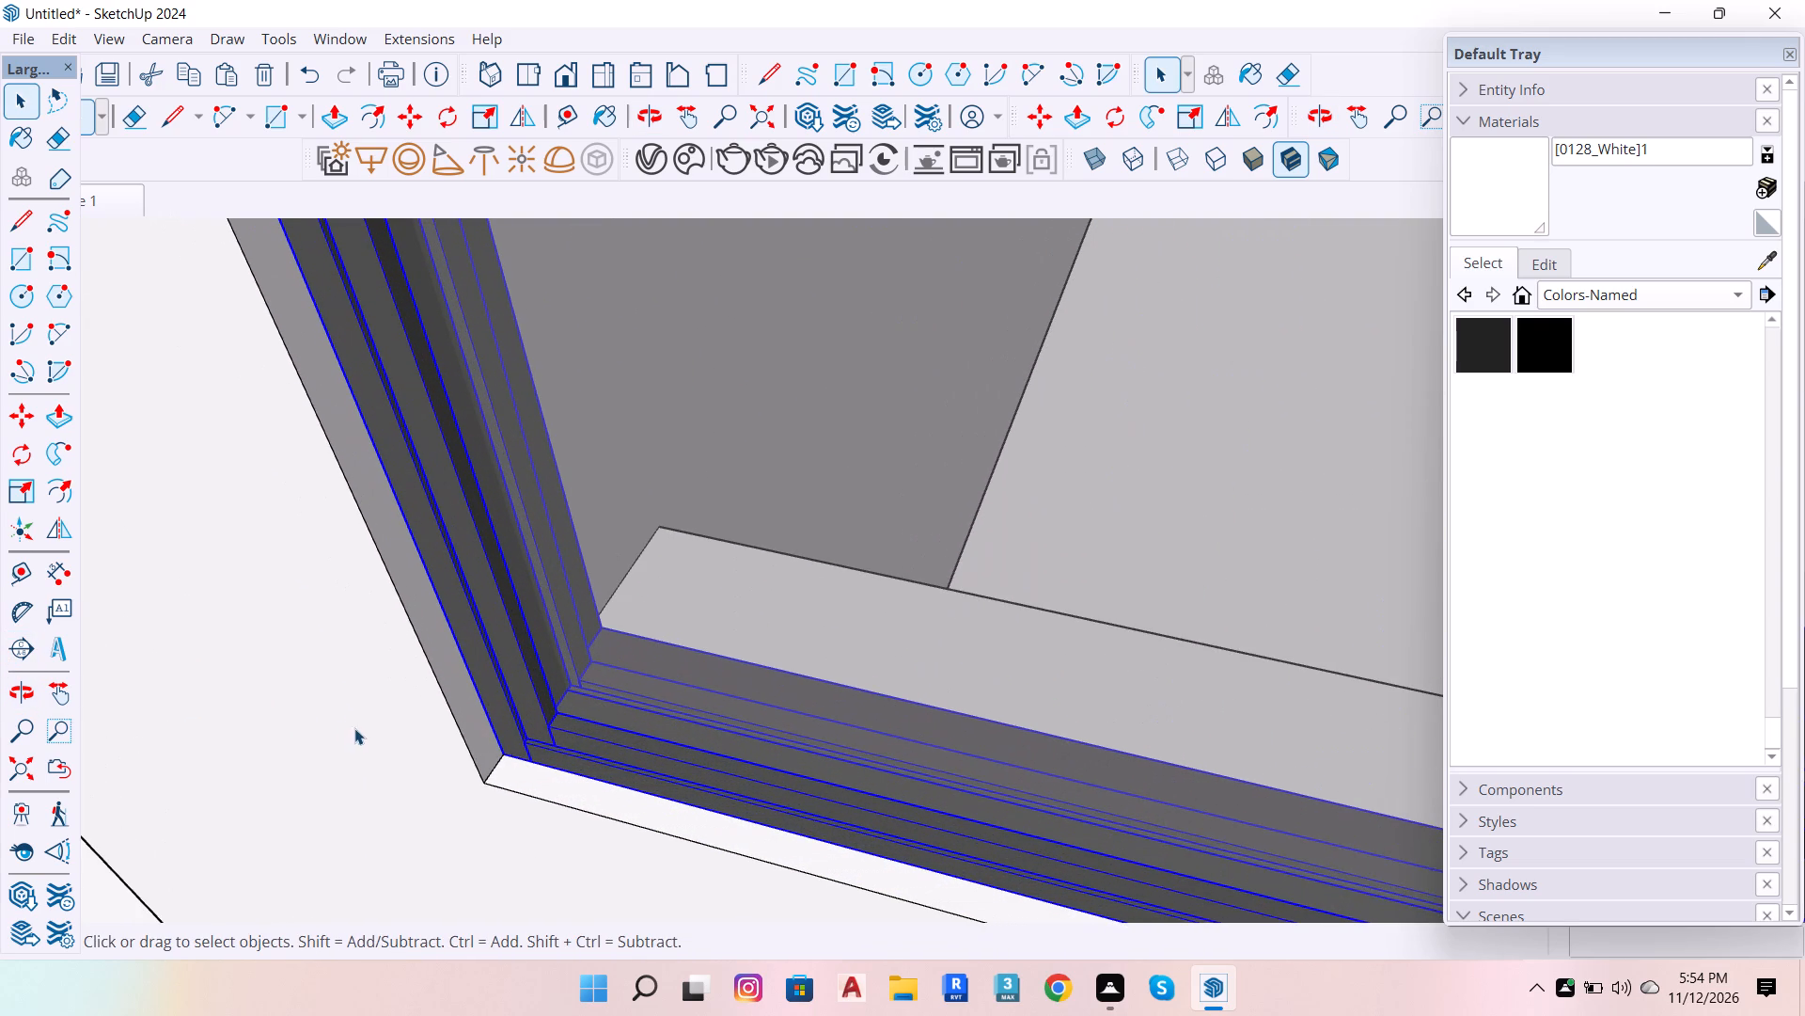
pyautogui.press('m')
pyautogui.click(499, 758)
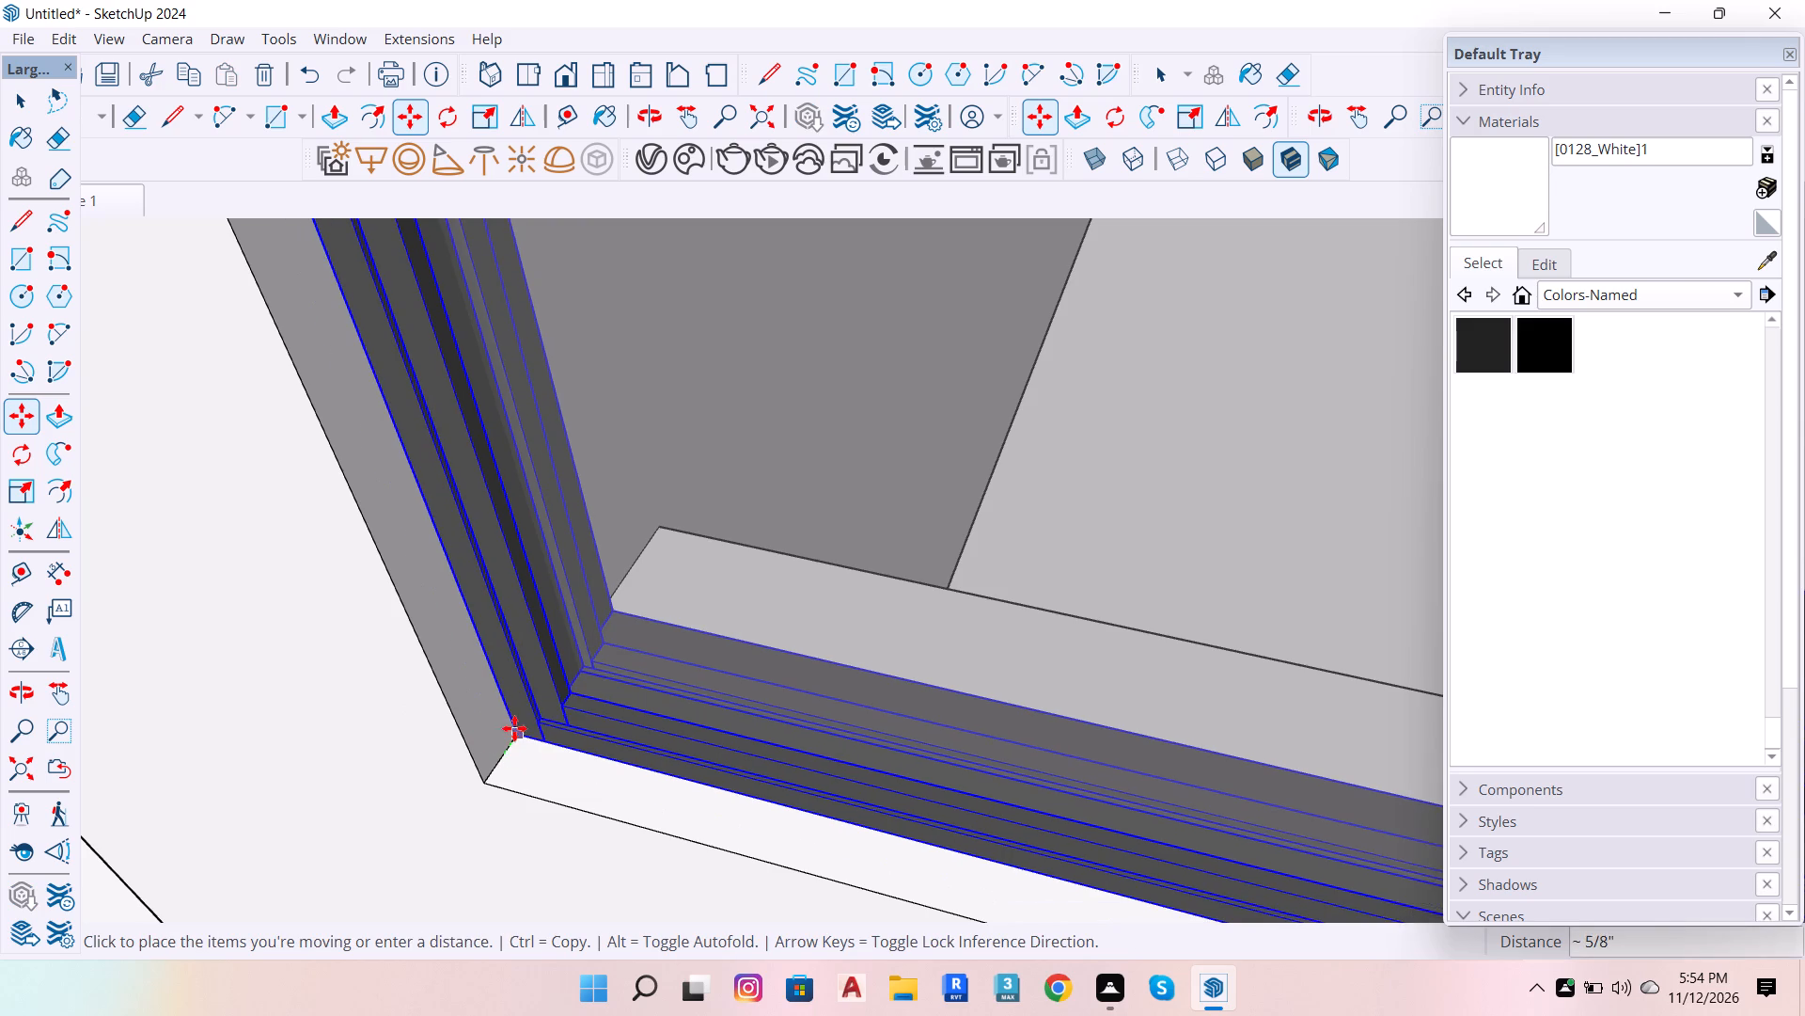
pyautogui.click(526, 714)
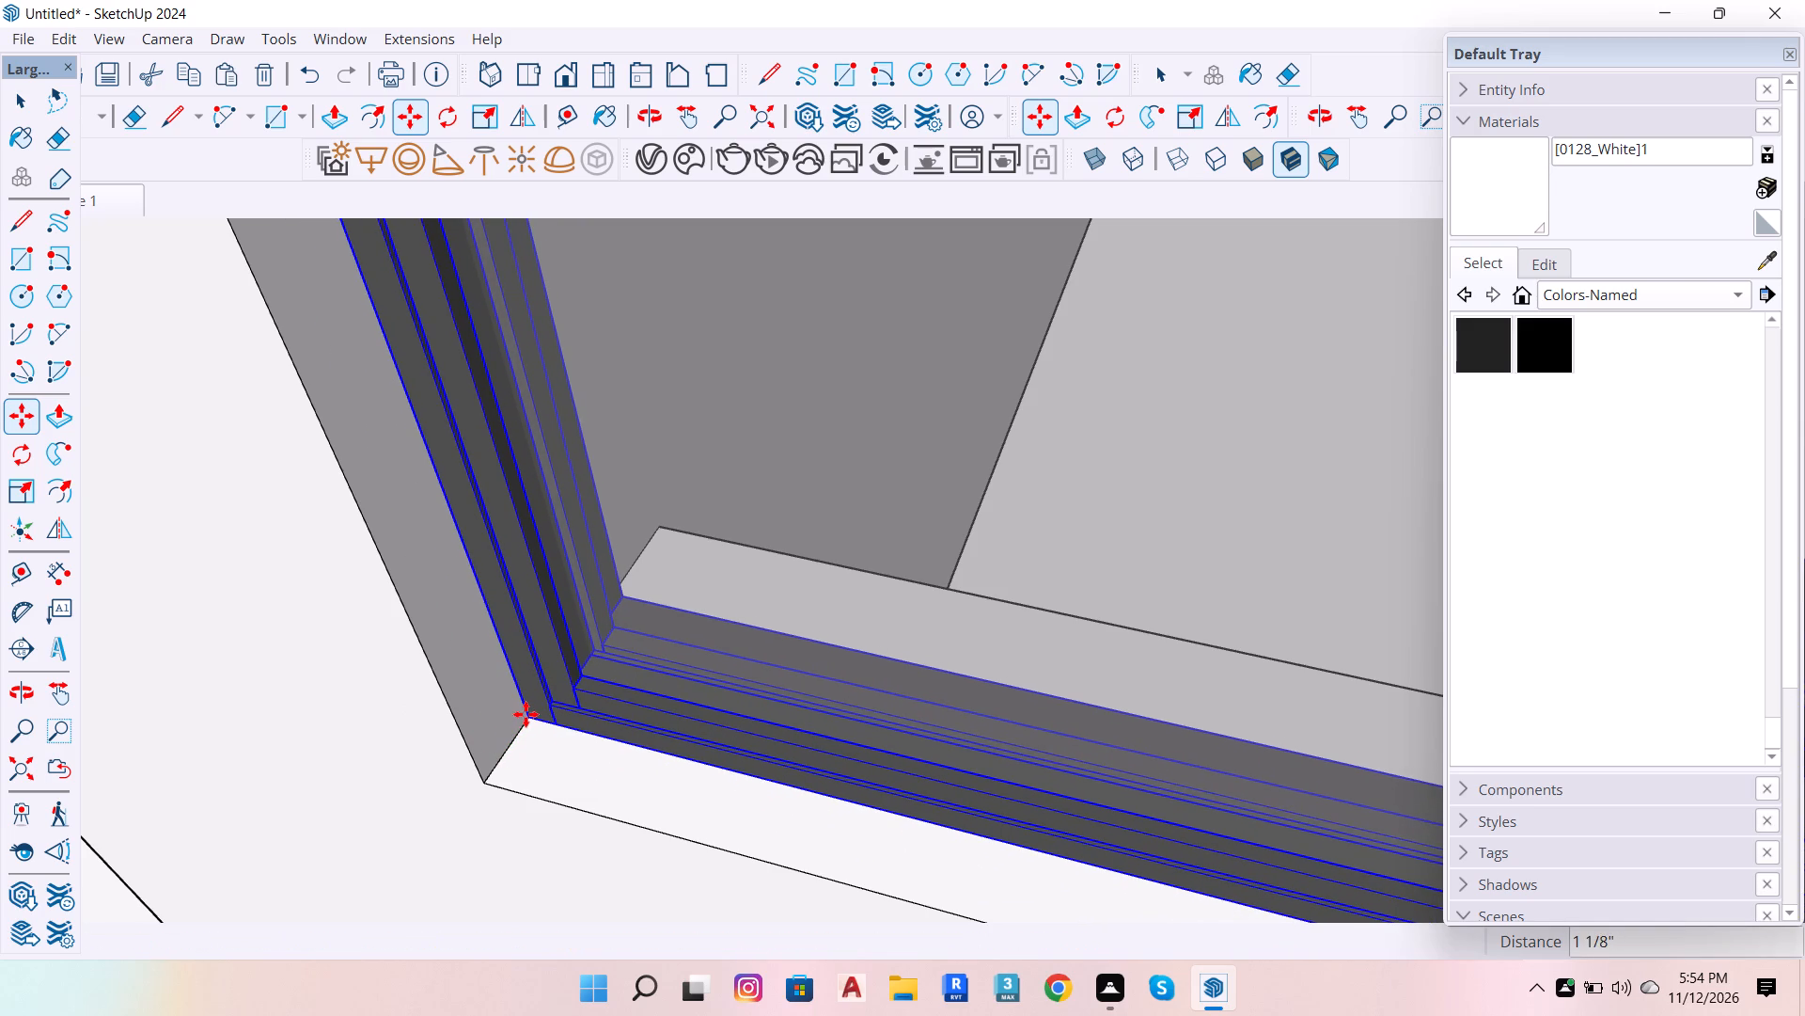
# Copy the sliding window 8' 7 1/2" along the red axis into the opening on the other side of the wooden door.
pyautogui.click(526, 714)
pyautogui.scroll(-17, 464, 659)
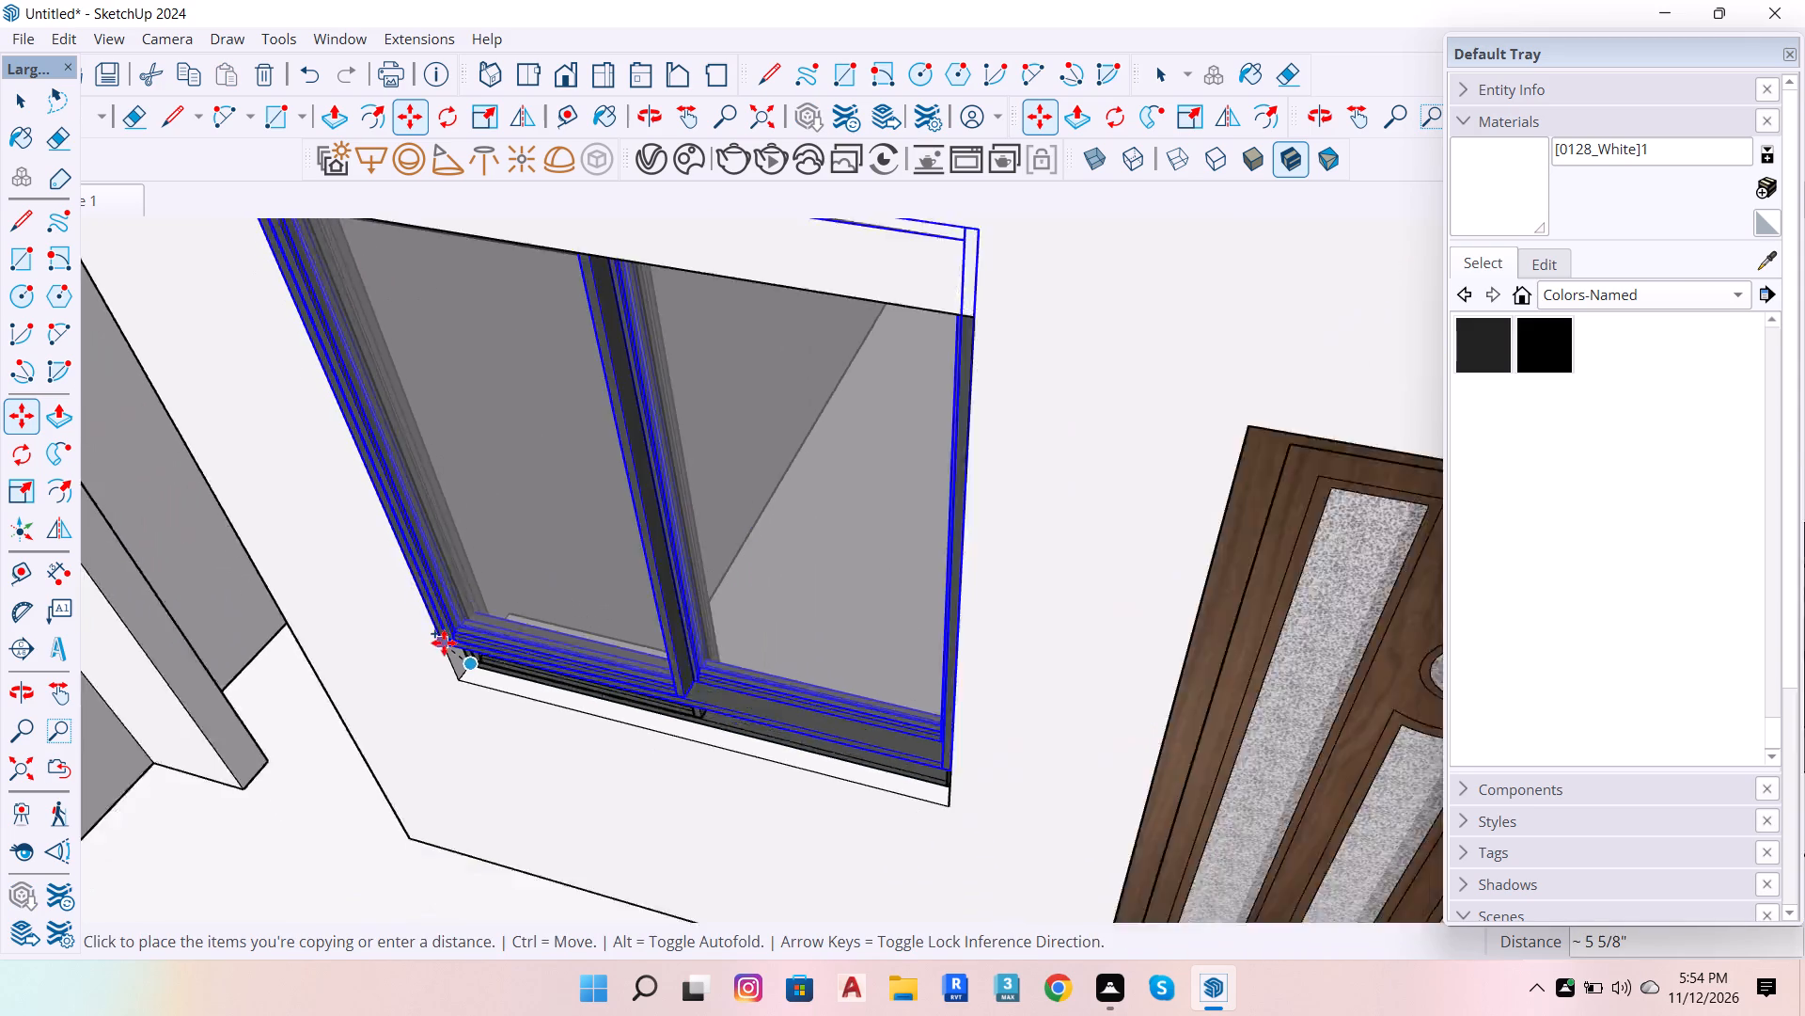
pyautogui.scroll(-18, 444, 643)
pyautogui.scroll(-7, 451, 636)
pyautogui.scroll(4, 1370, 755)
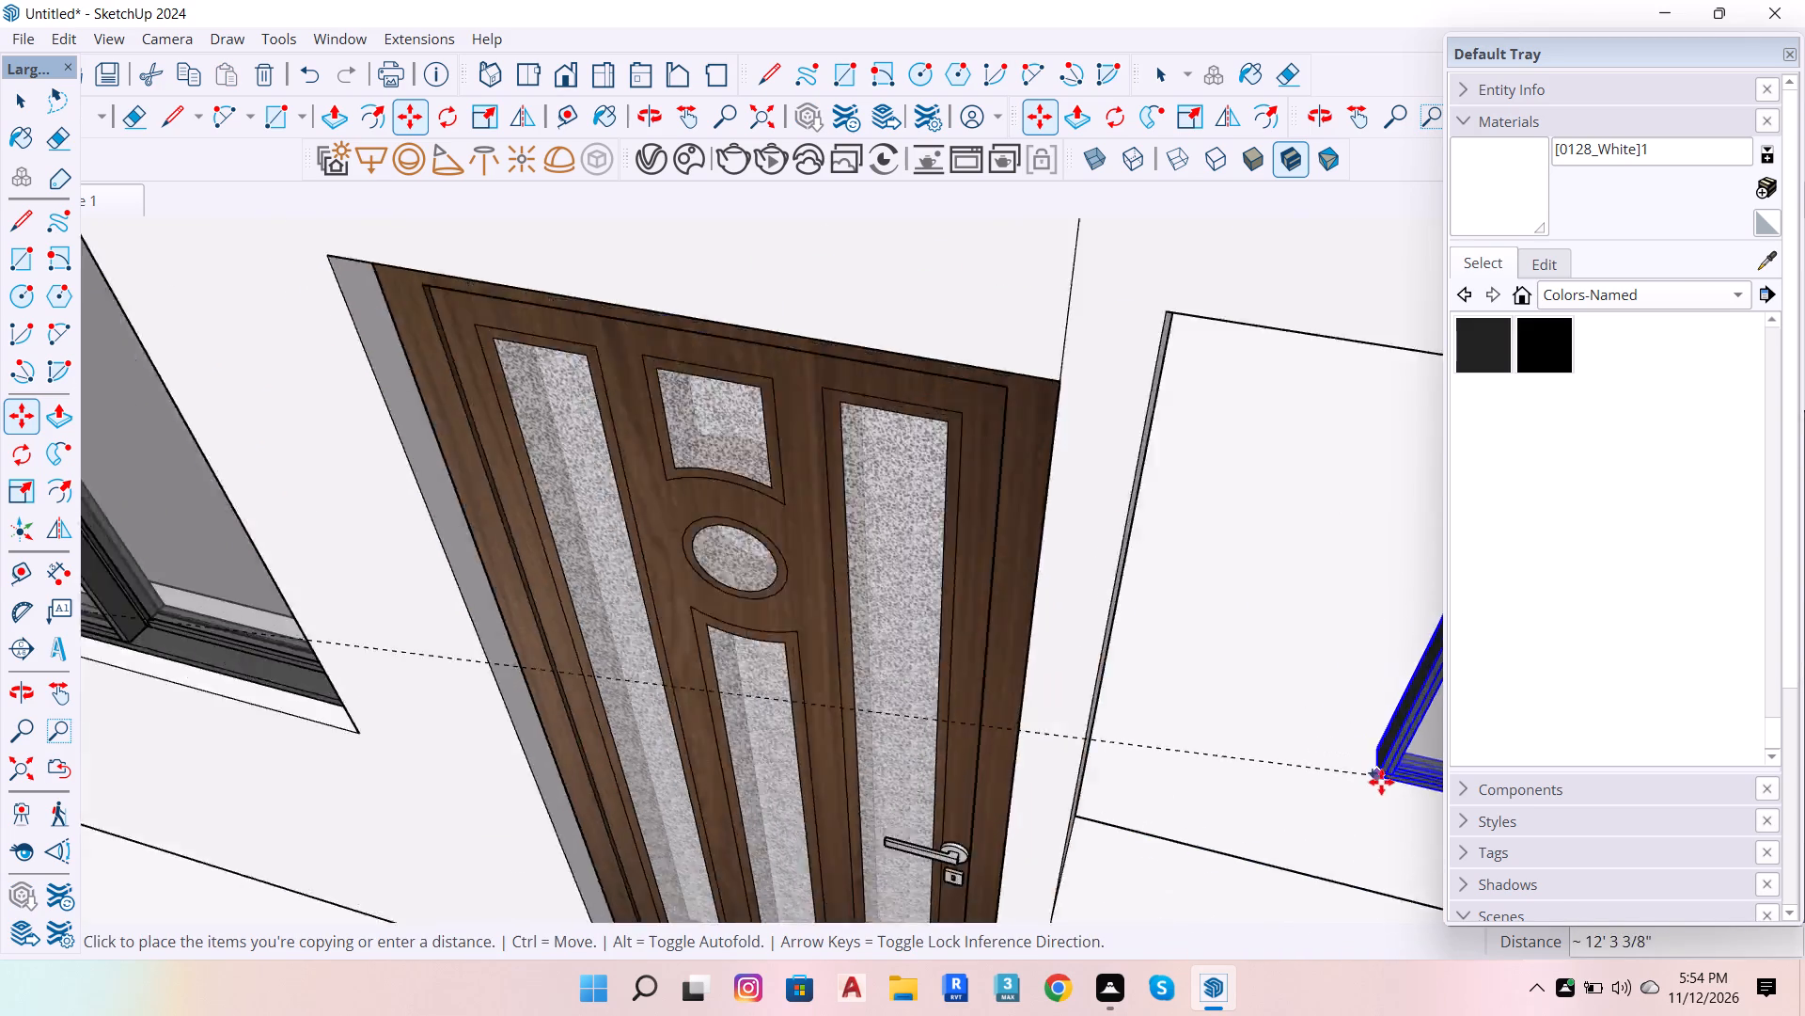
pyautogui.scroll(2, 1381, 782)
pyautogui.scroll(-5, 912, 739)
pyautogui.scroll(5, 938, 877)
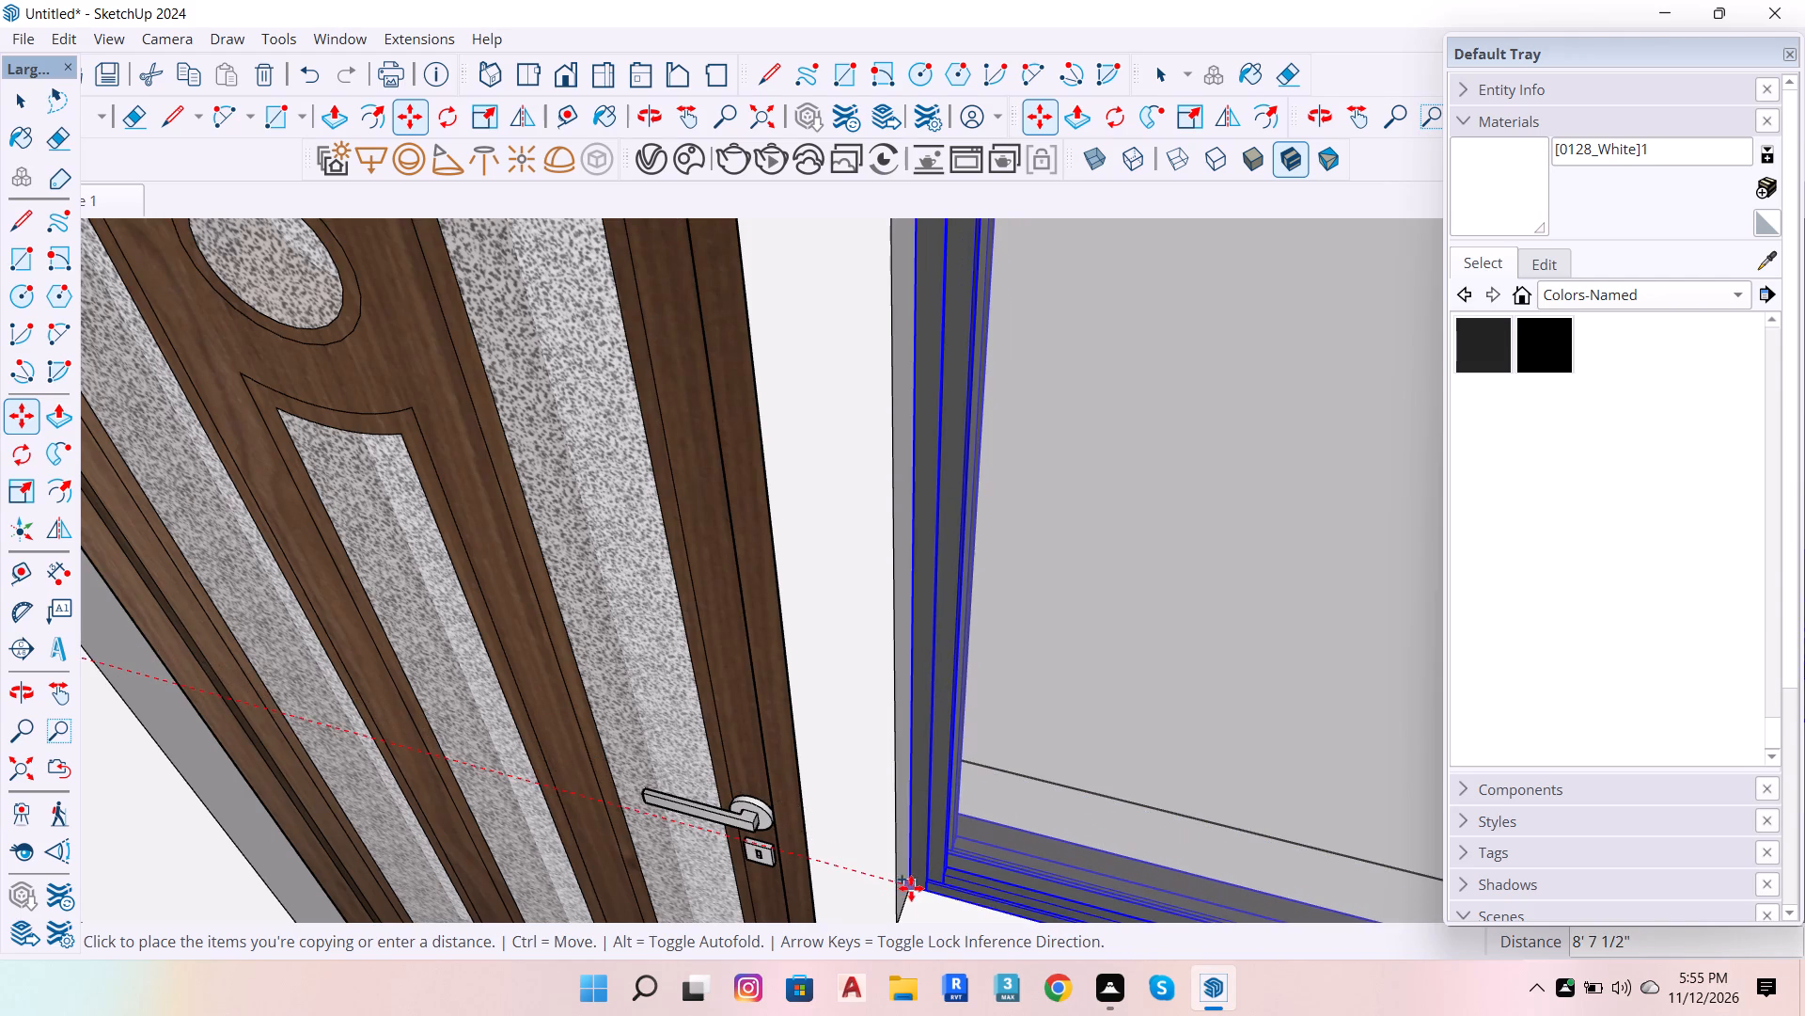
pyautogui.click(911, 888)
pyautogui.scroll(-7, 937, 722)
pyautogui.press('space')
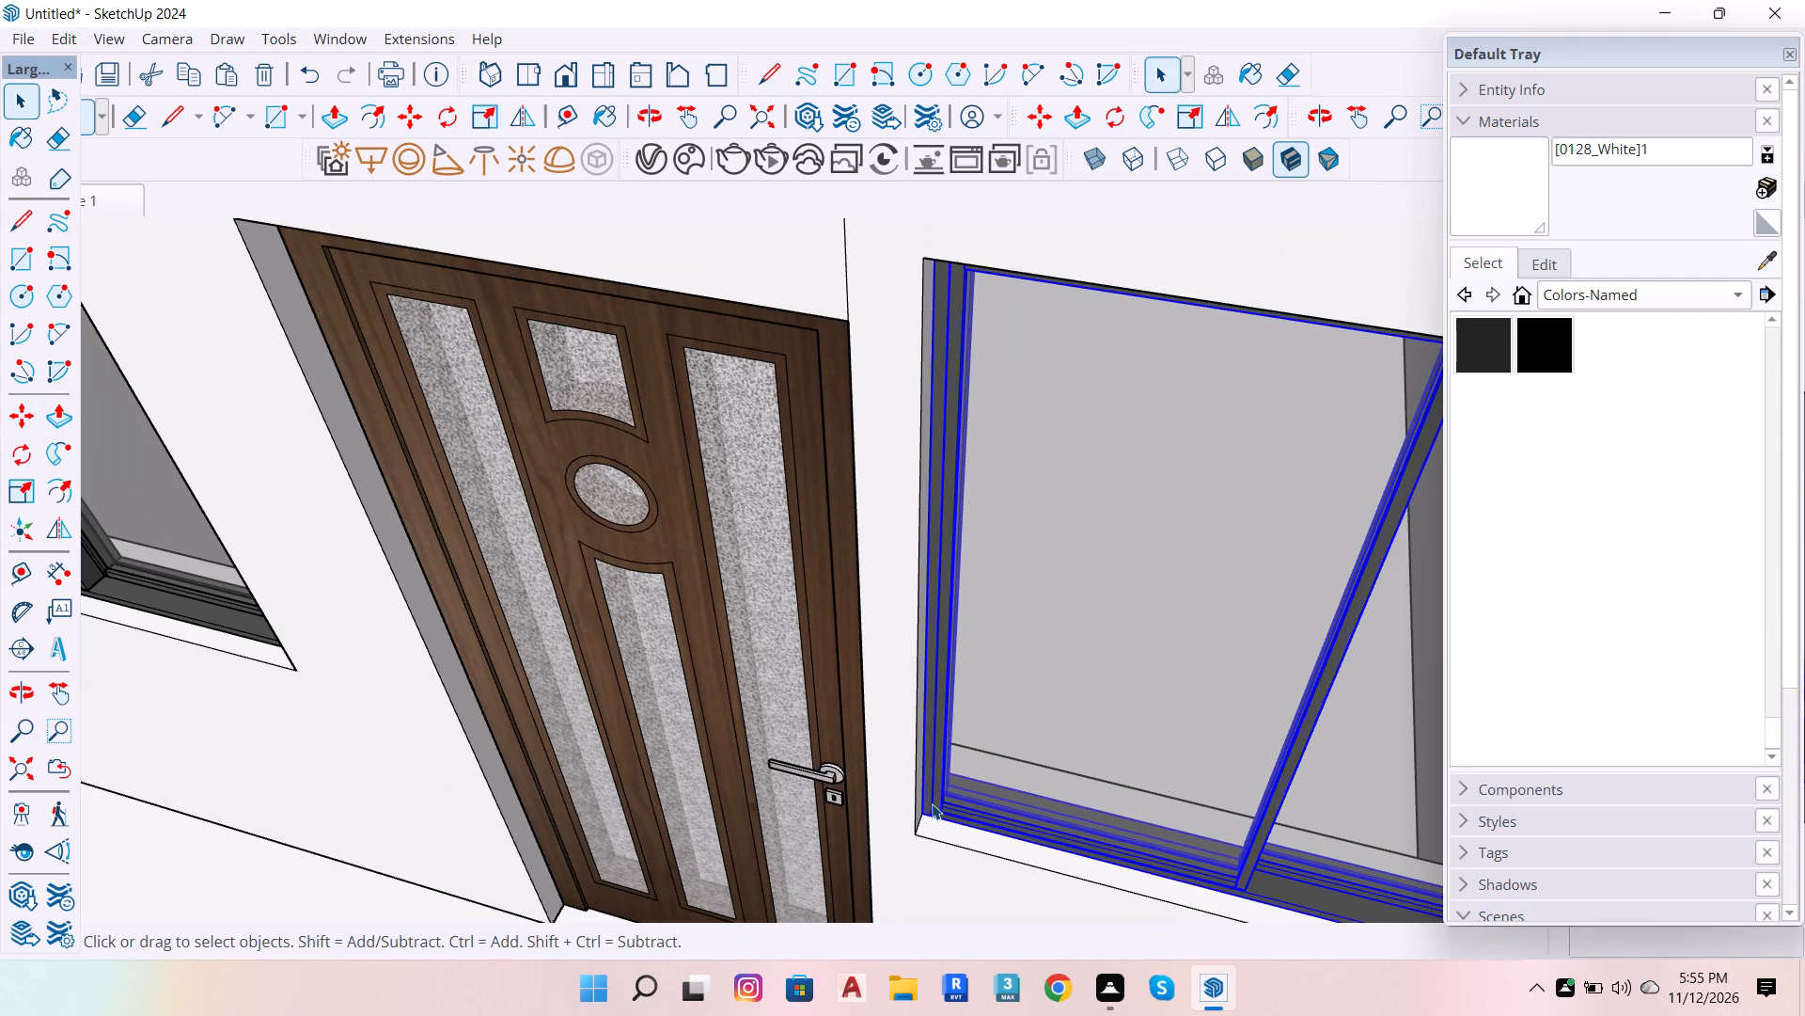
# Copy the newly placed sliding window about 15' 11" along the red axis to the empty ground outside the house corner.
pyautogui.press('m')
pyautogui.click(932, 803)
pyautogui.scroll(-20, 531, 632)
pyautogui.click(1011, 780)
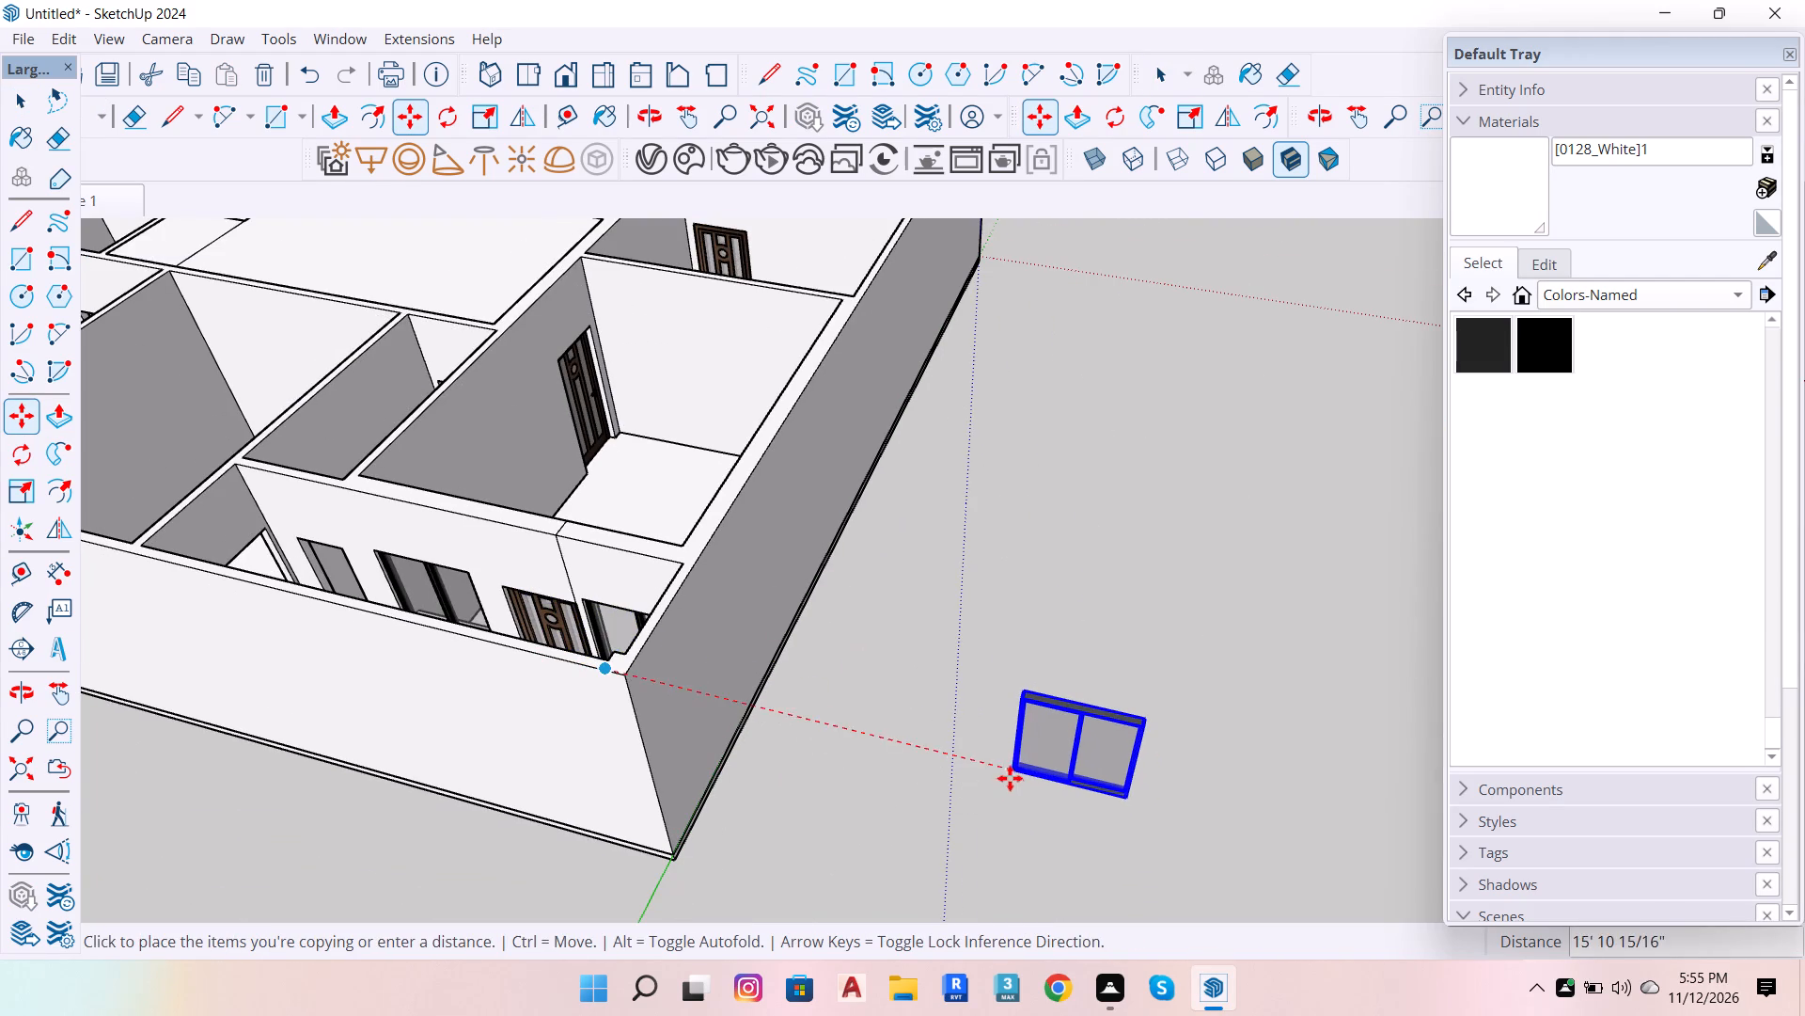
pyautogui.press('space')
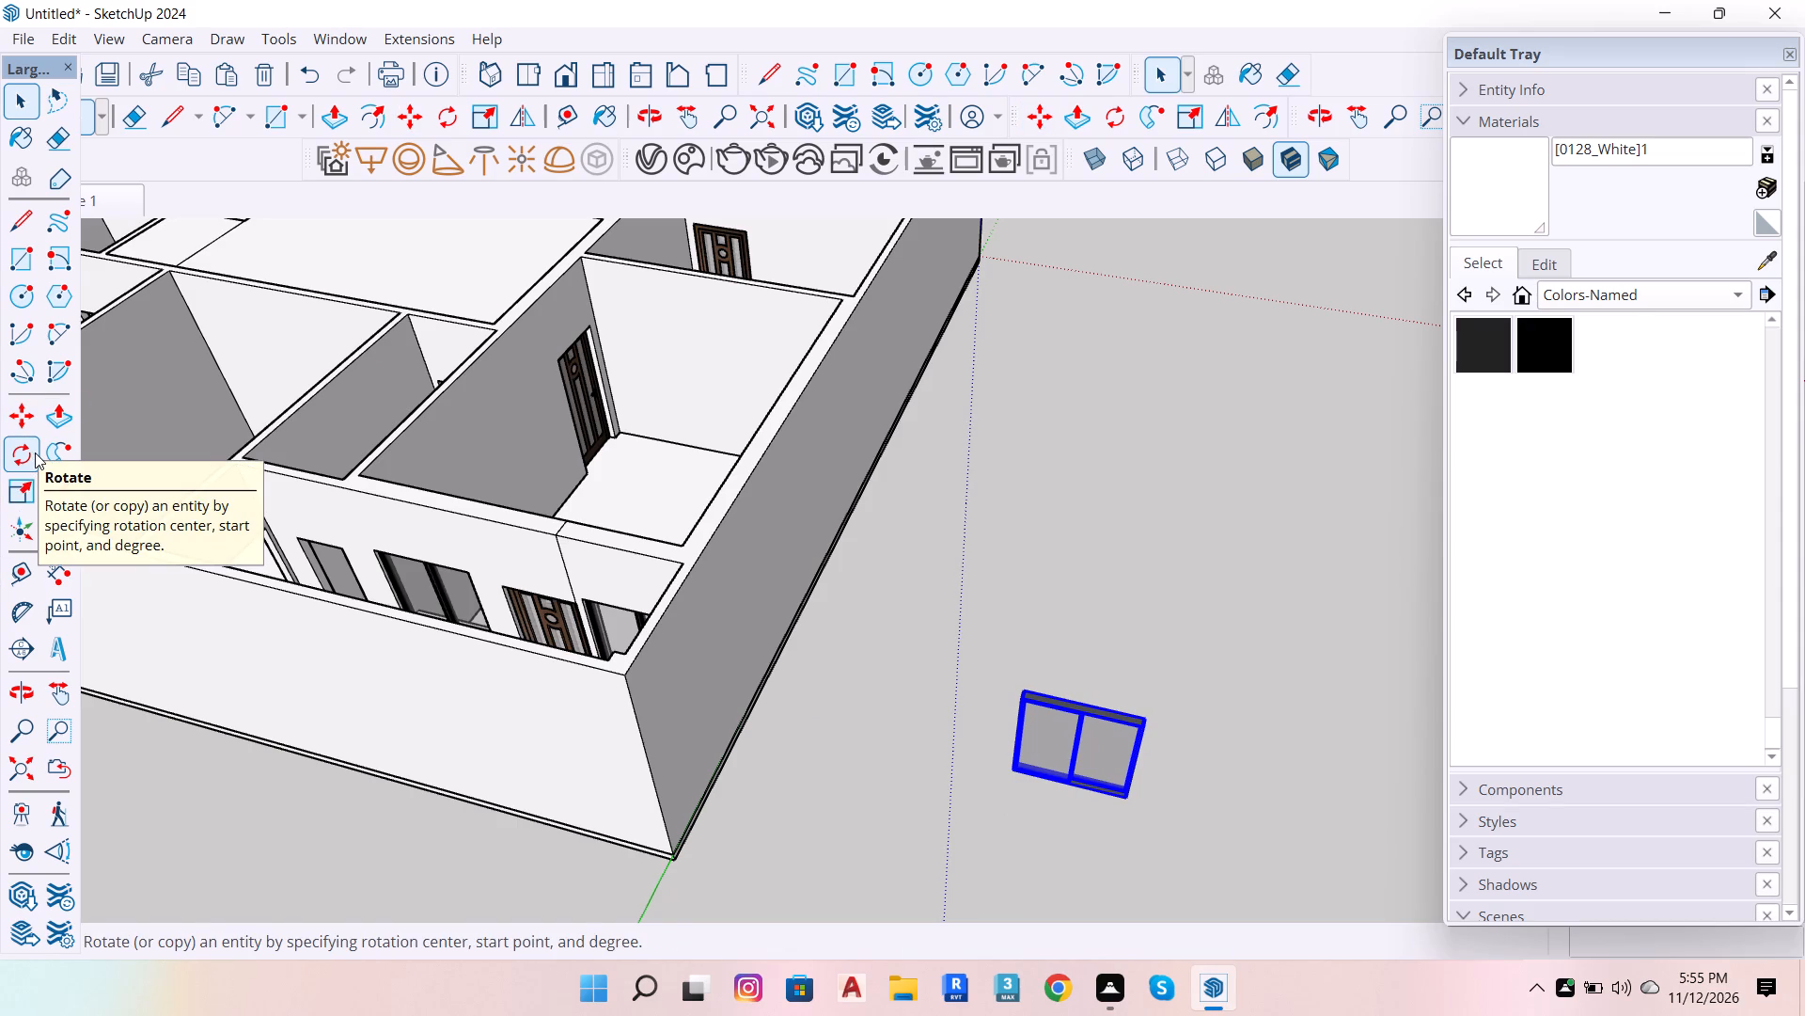
# Rotate the sliding window outside the house 102.4 degrees in the ground plane about its lower corner.
pyautogui.click(20, 452)
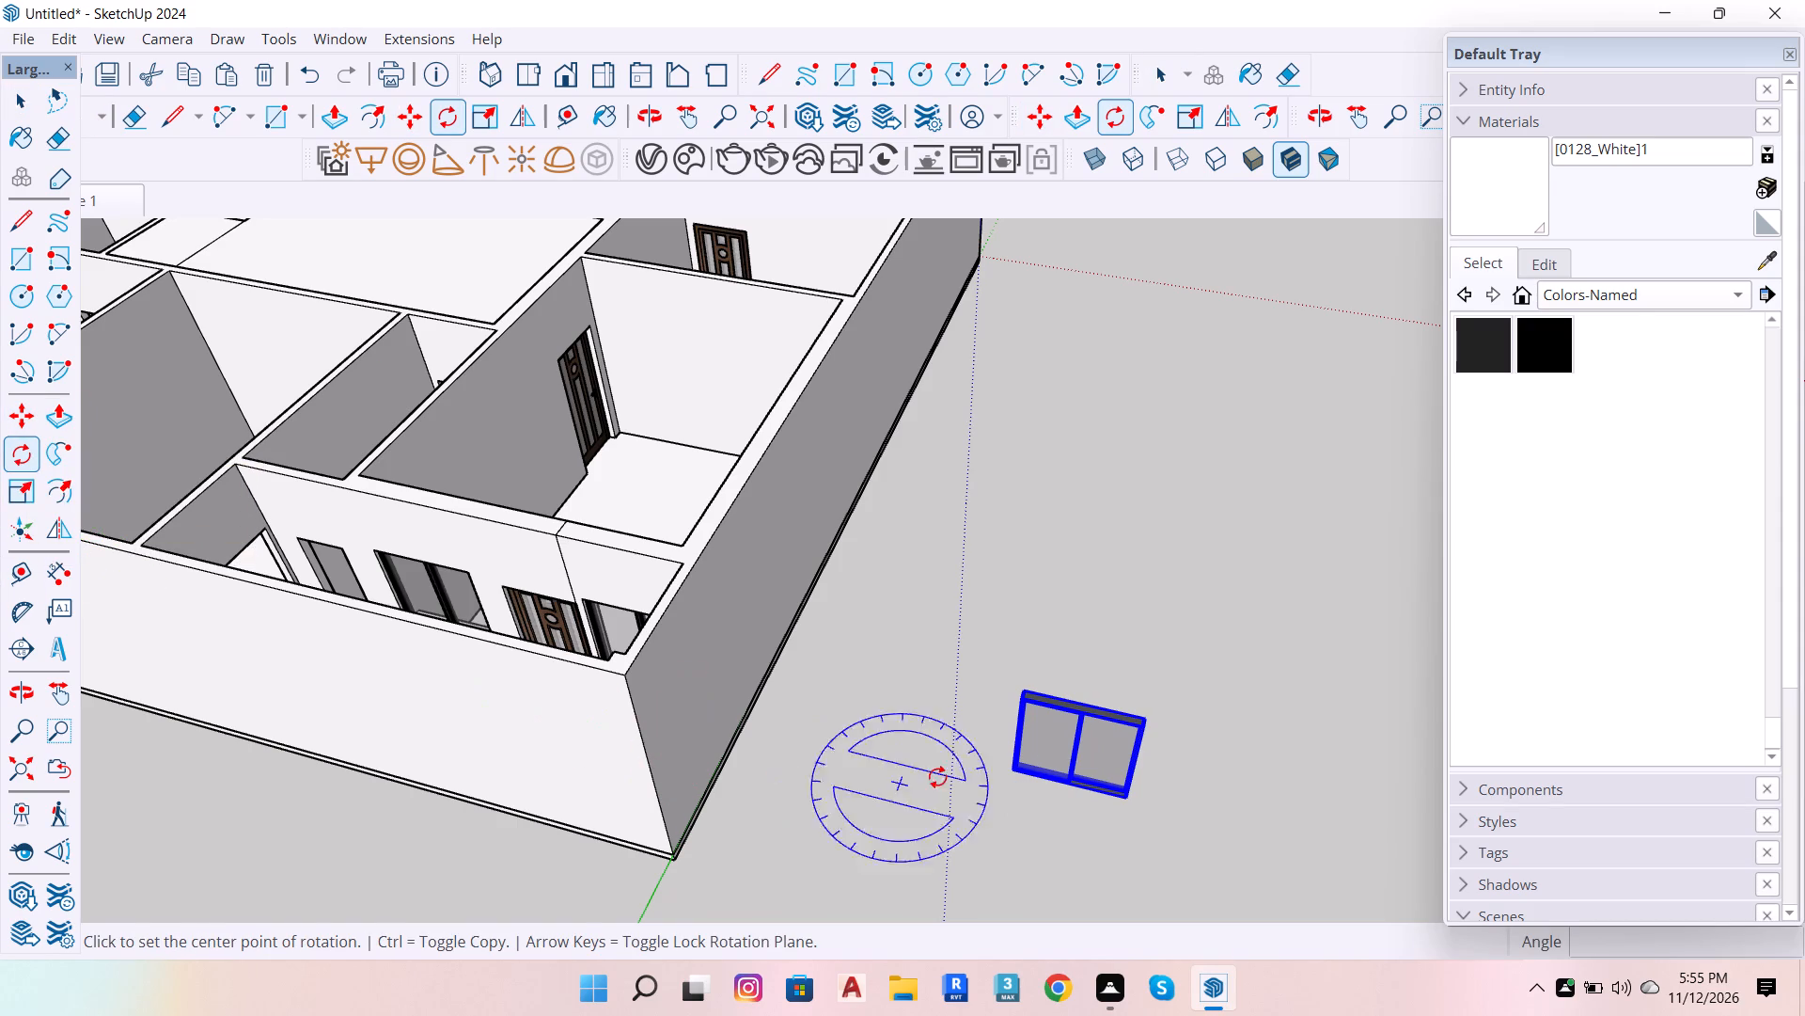
pyautogui.click(1021, 772)
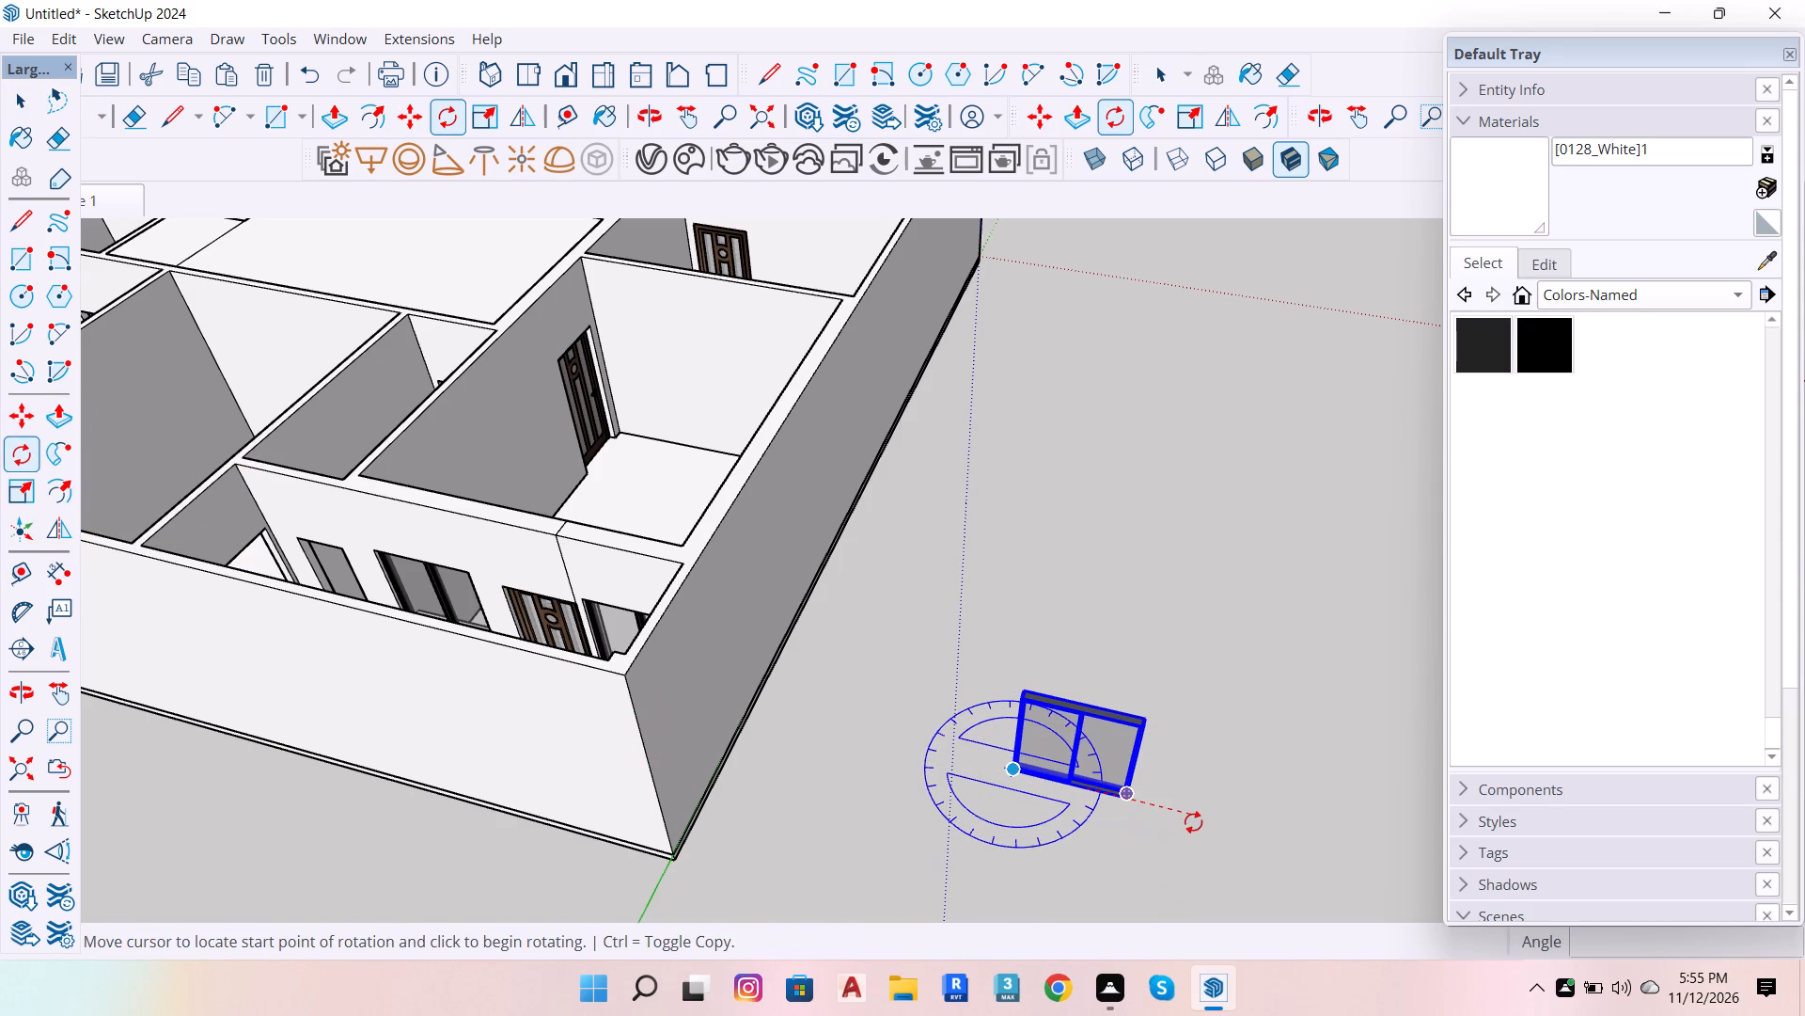
pyautogui.click(1200, 814)
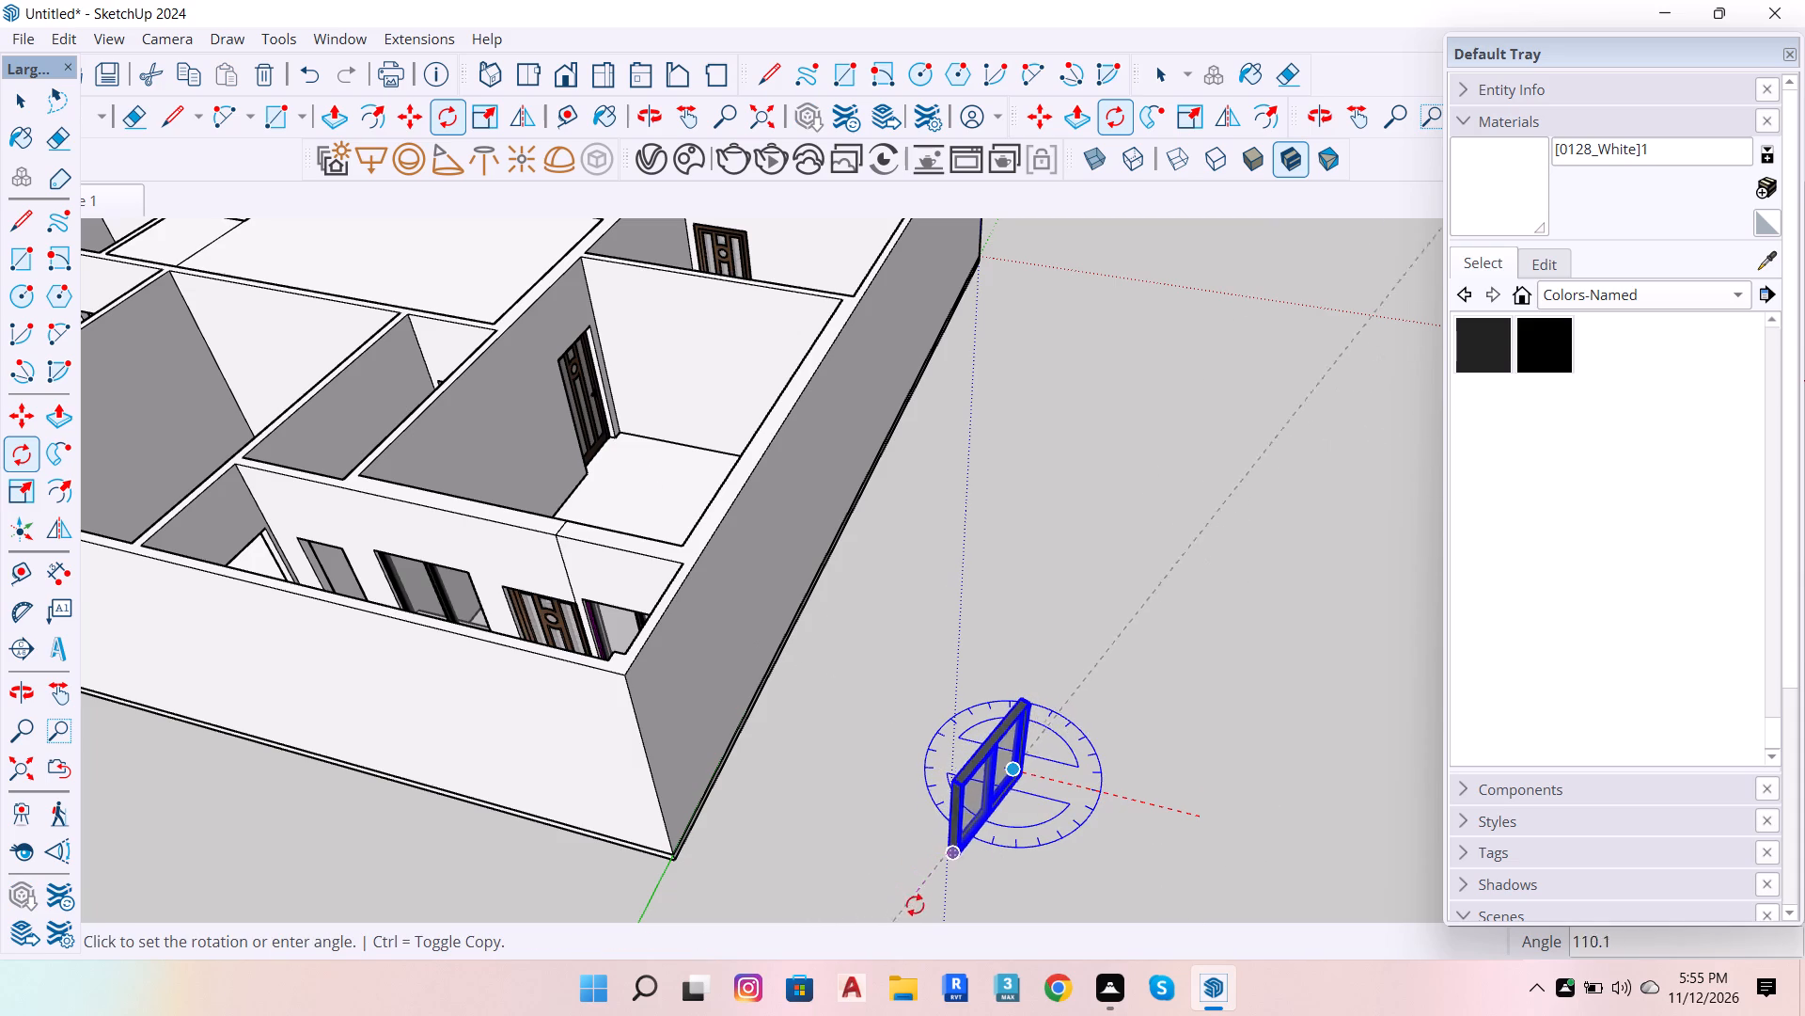
pyautogui.click(930, 908)
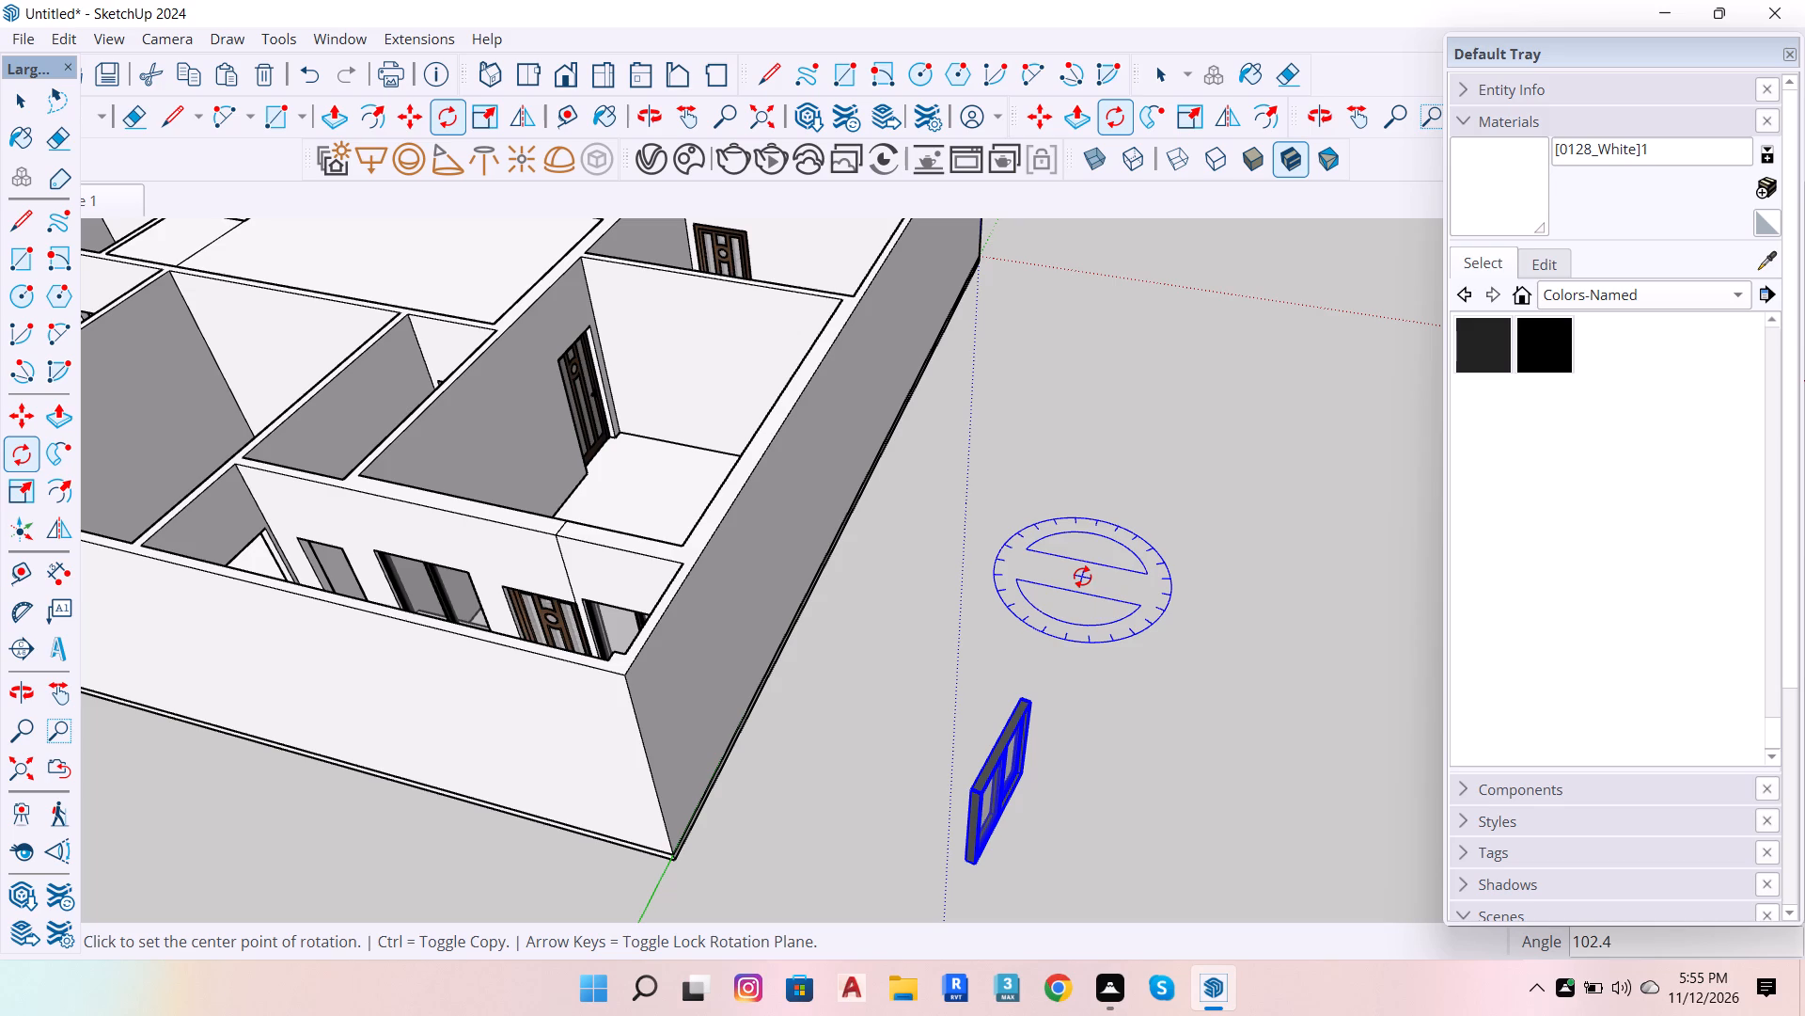
pyautogui.scroll(-6, 1018, 678)
pyautogui.scroll(5, 1046, 793)
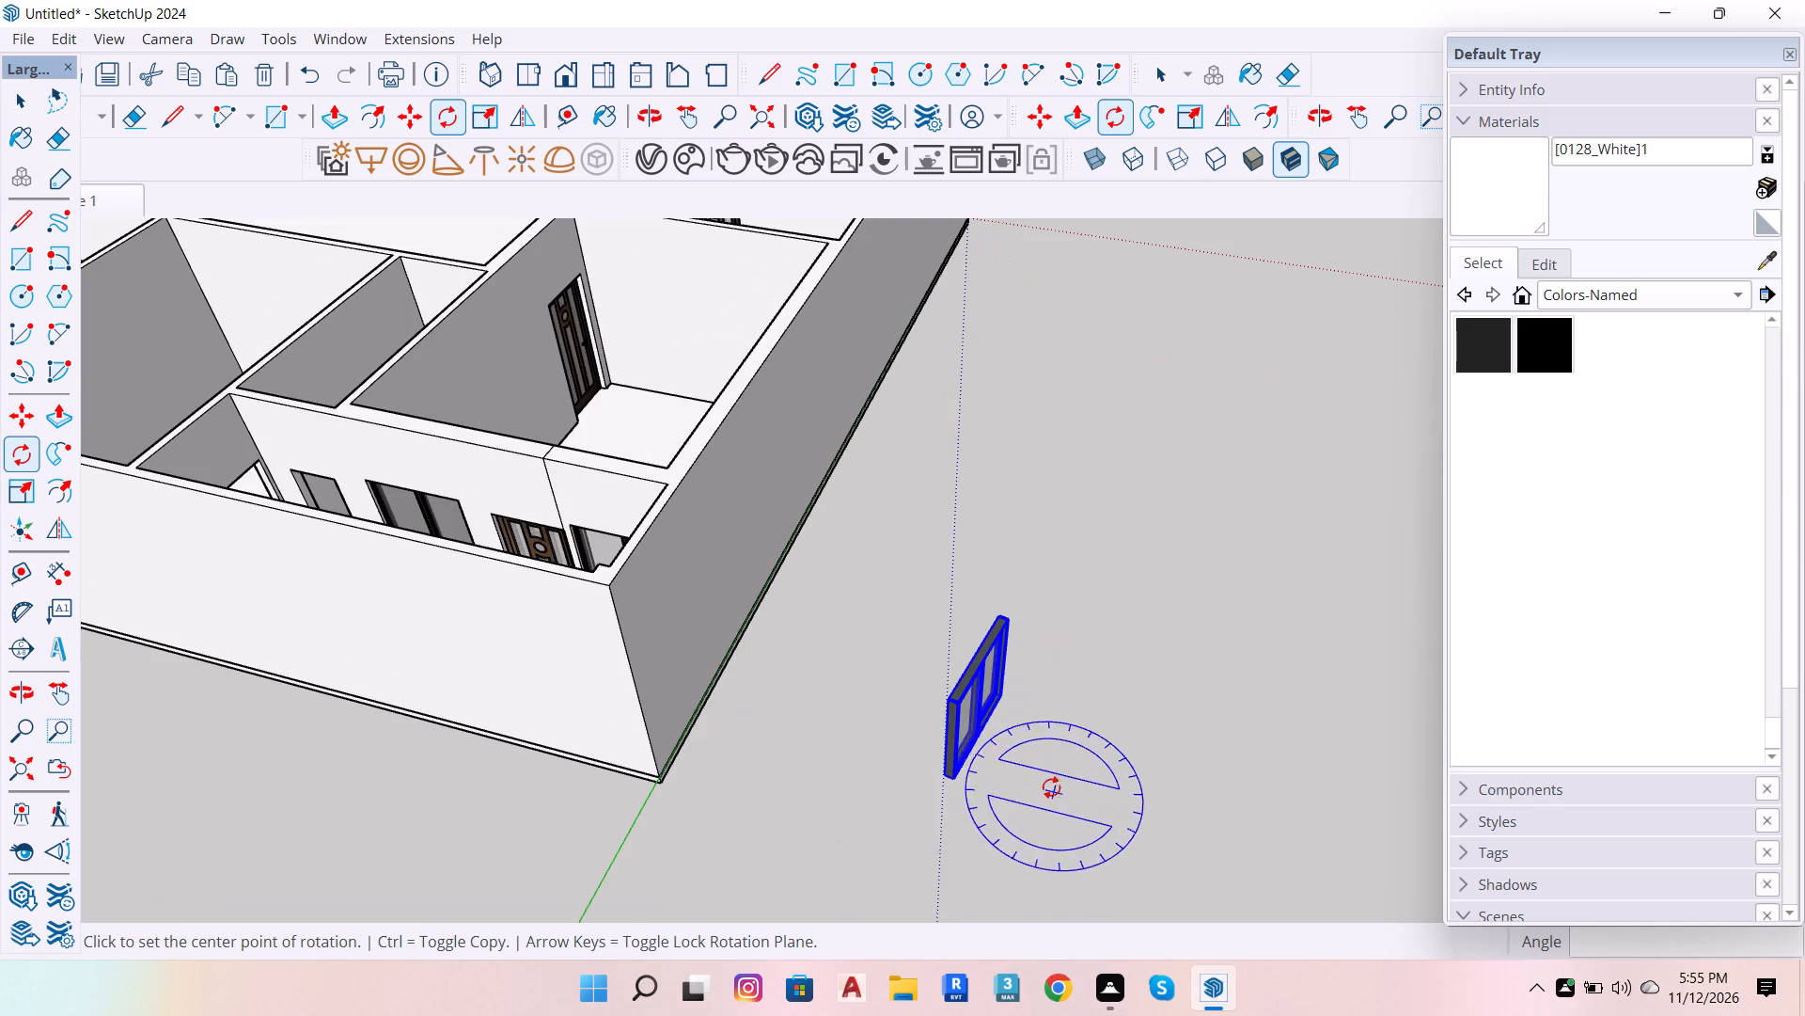
pyautogui.press('space')
# Move the rotated sliding window by its lower corner to the lower corner of the opening in the rear passage's end wall.
pyautogui.press('o')
pyautogui.moveTo(1013, 701); pyautogui.dragTo(770, 911)
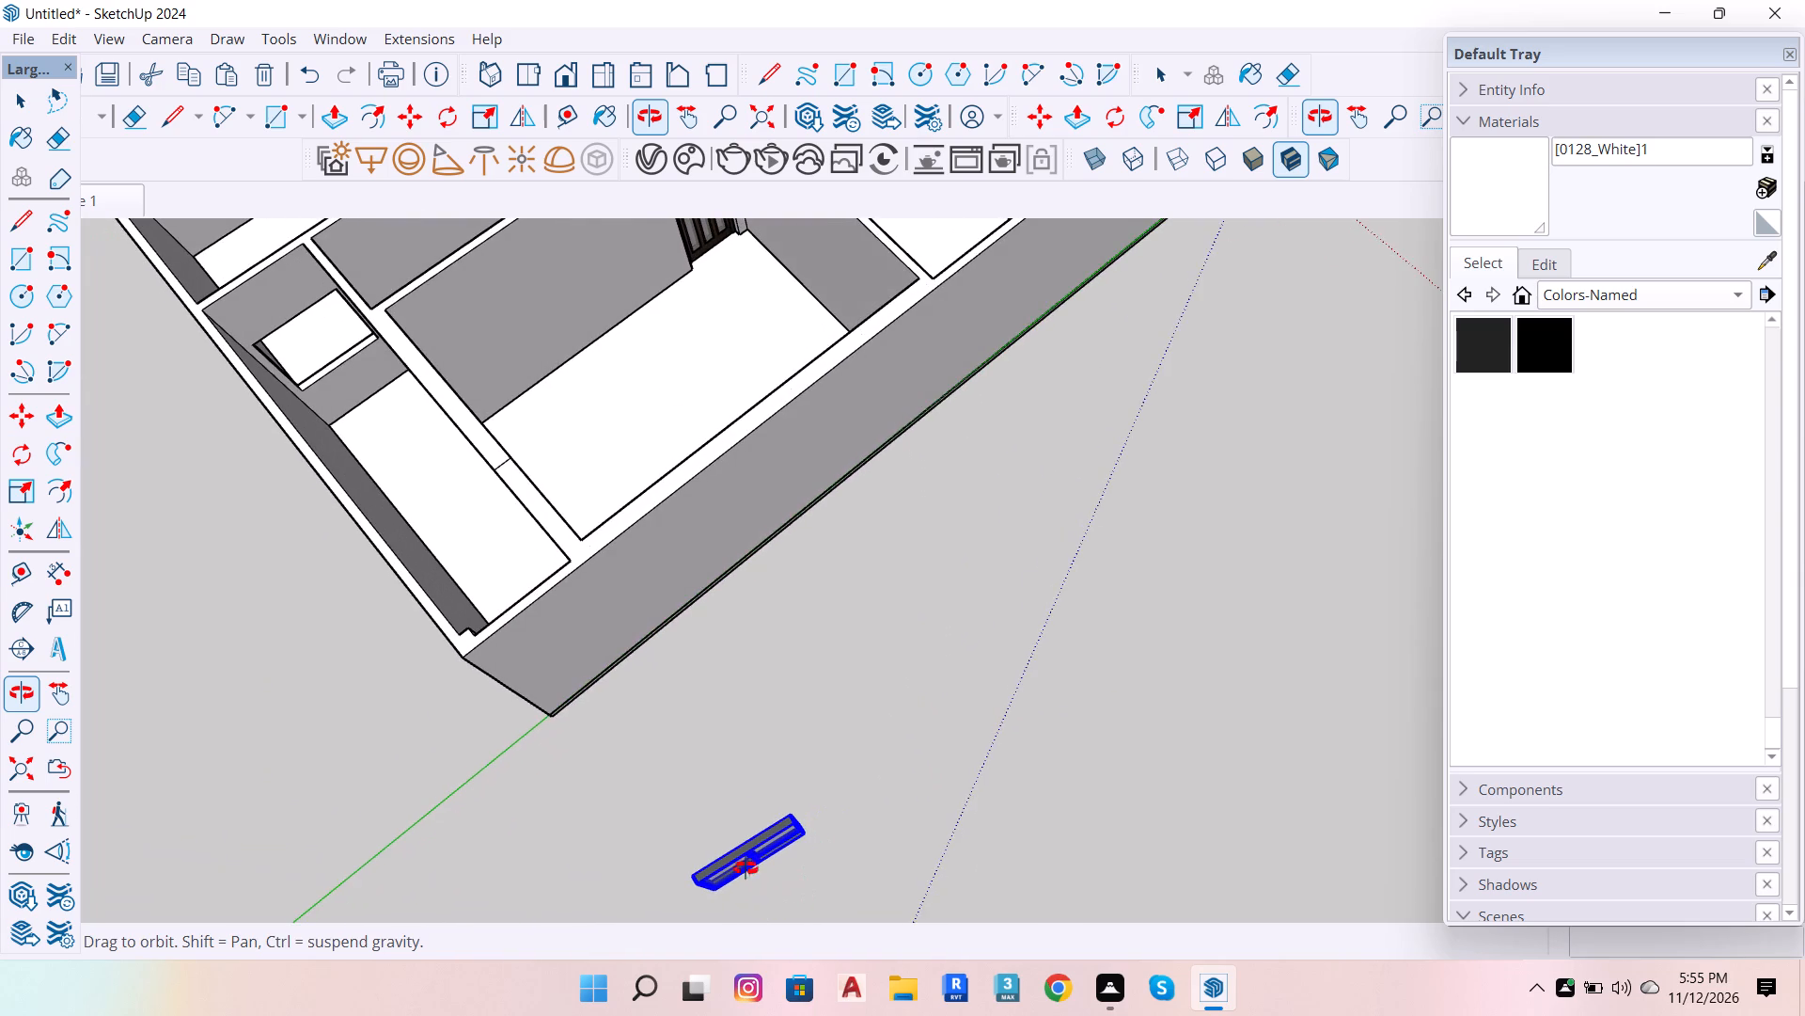
pyautogui.press('space')
pyautogui.scroll(3, 773, 887)
pyautogui.scroll(6, 691, 917)
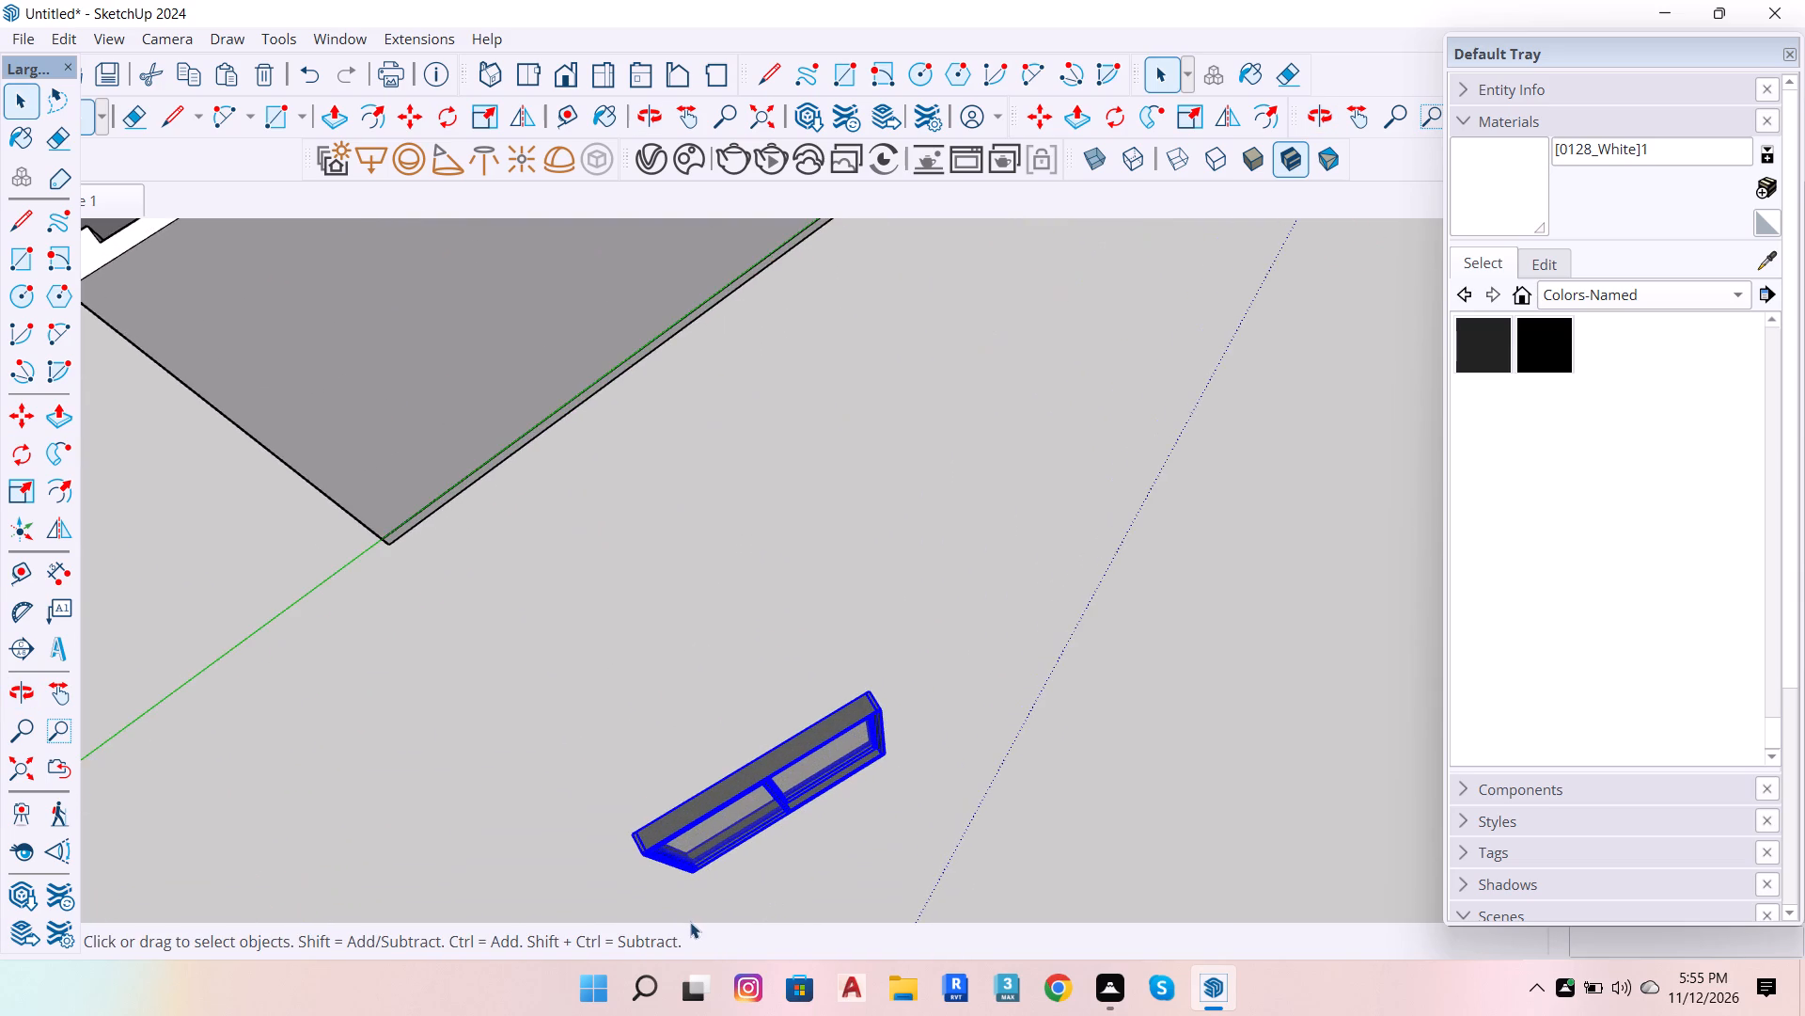
pyautogui.scroll(20, 690, 922)
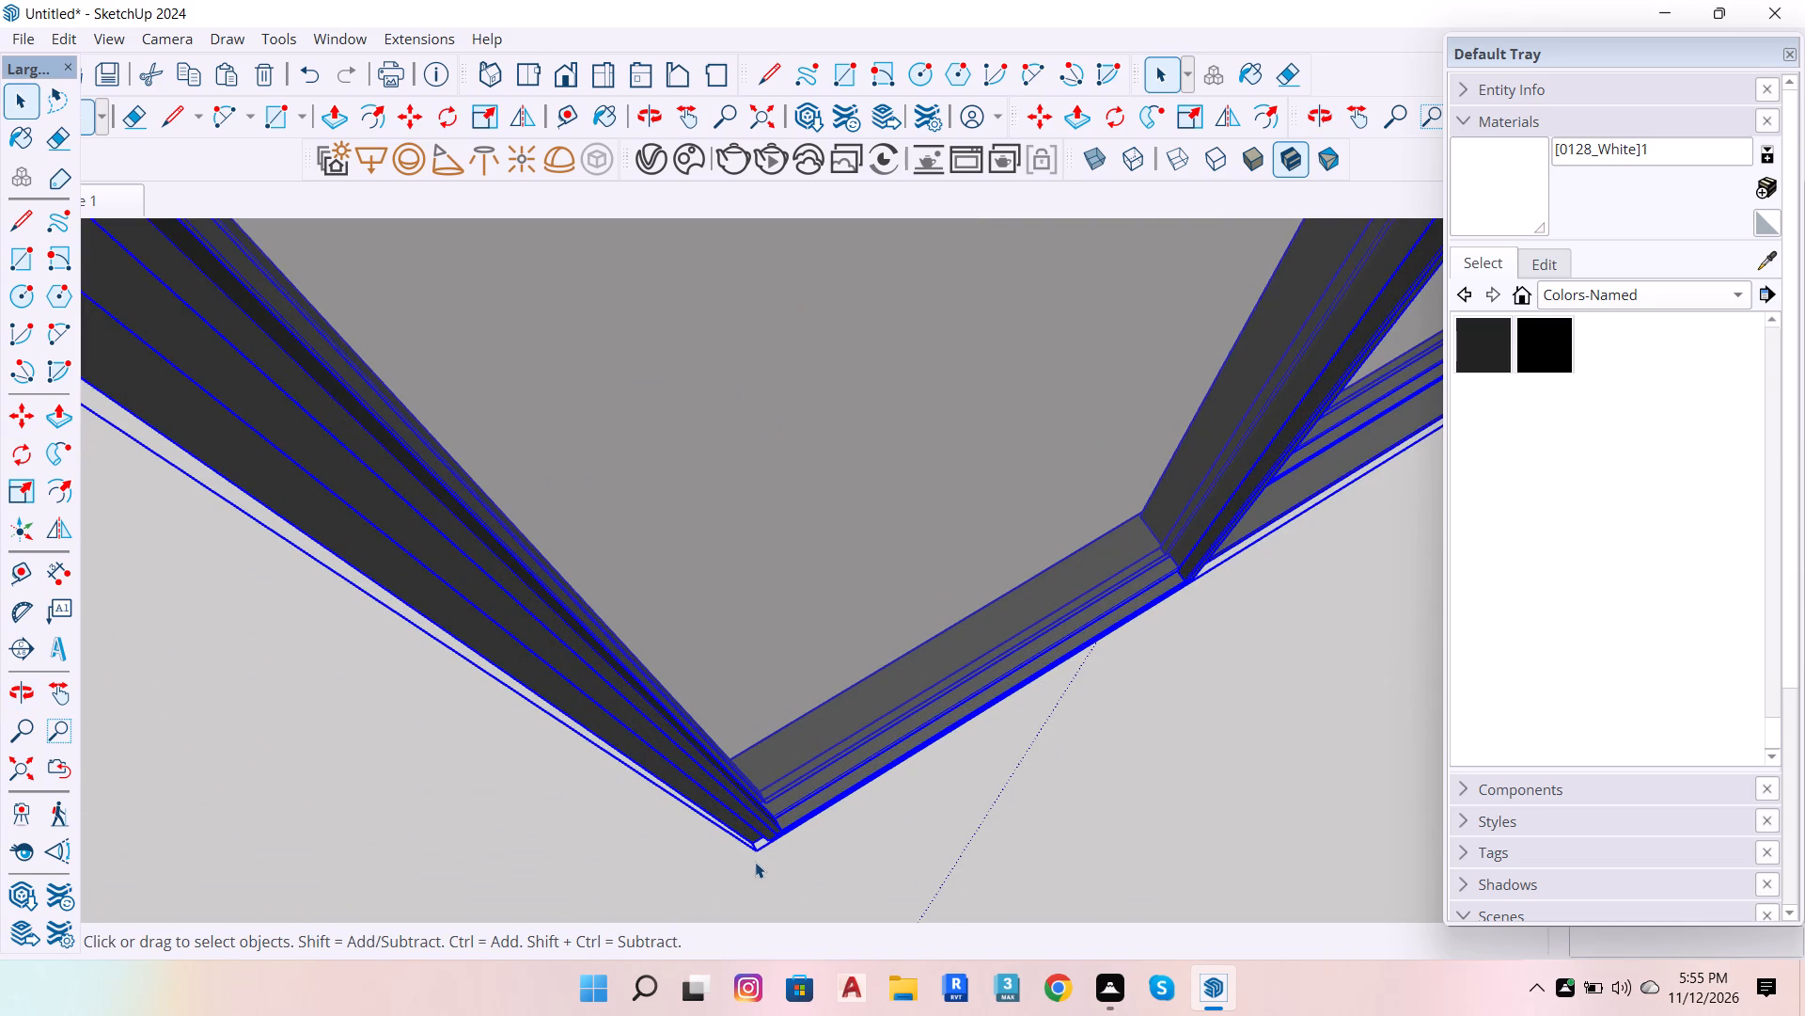
pyautogui.scroll(5, 774, 836)
pyautogui.press('m')
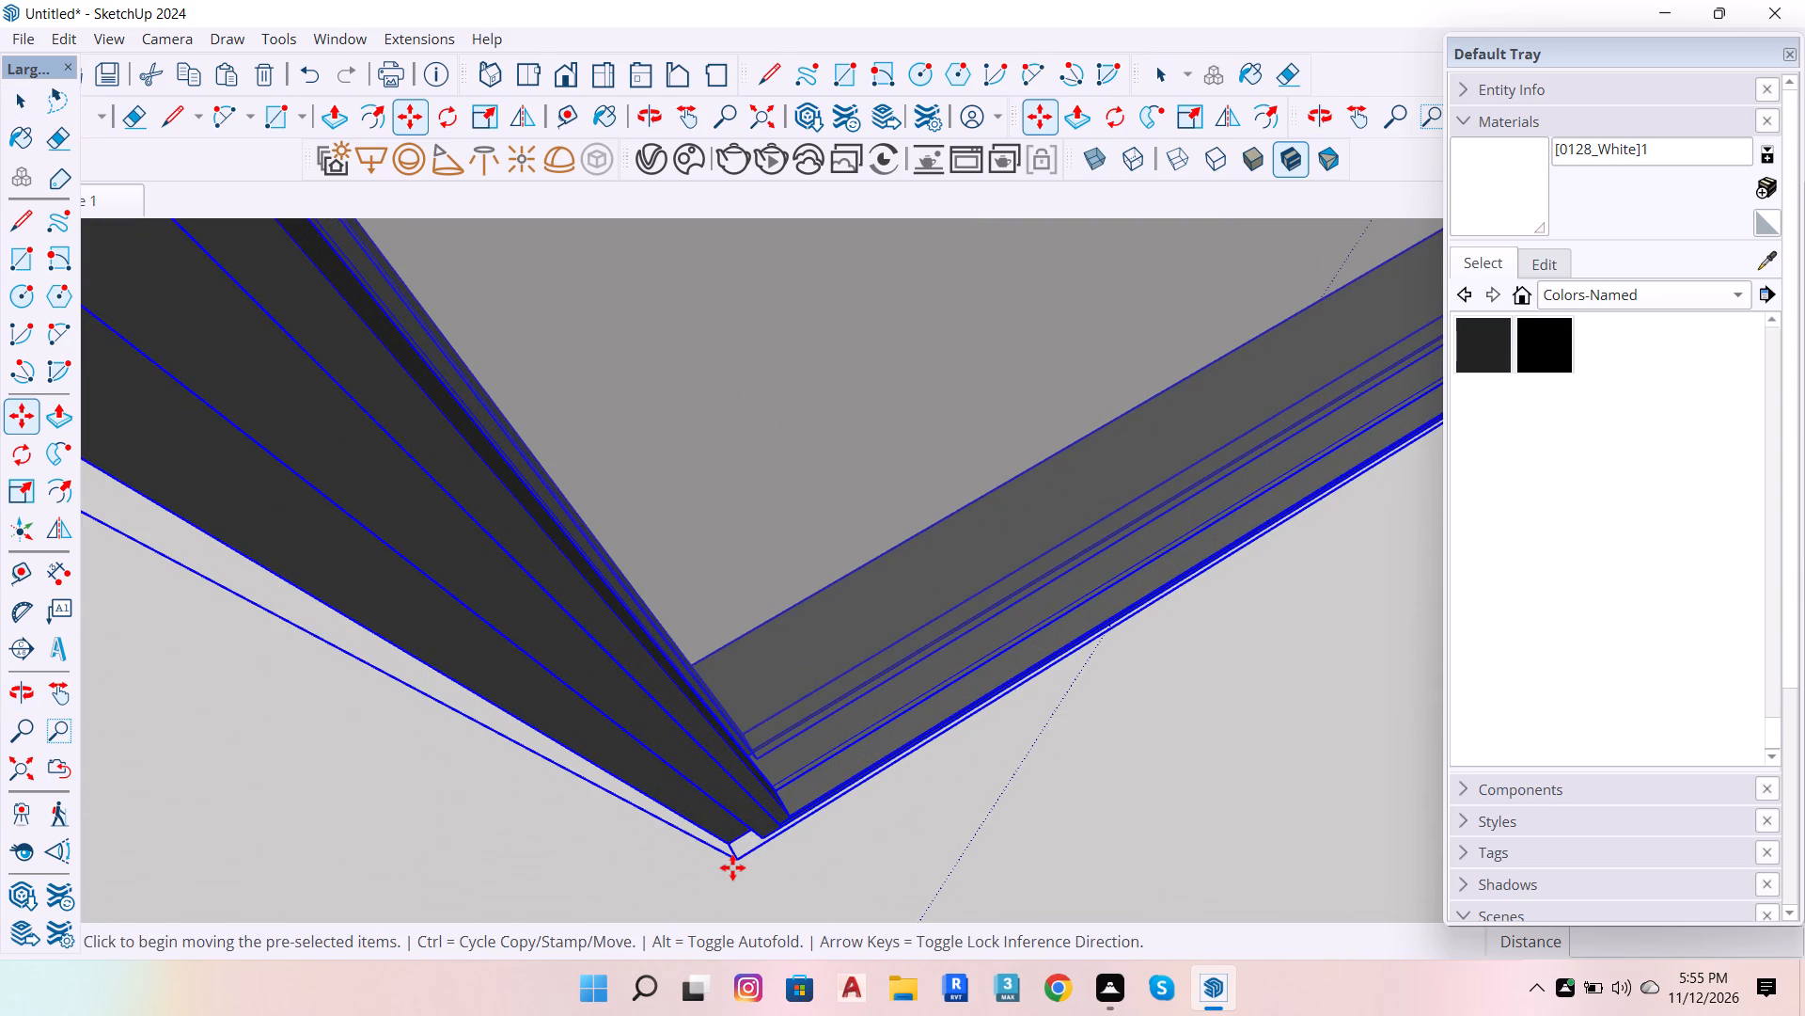
pyautogui.click(747, 853)
pyautogui.scroll(-7, 984, 684)
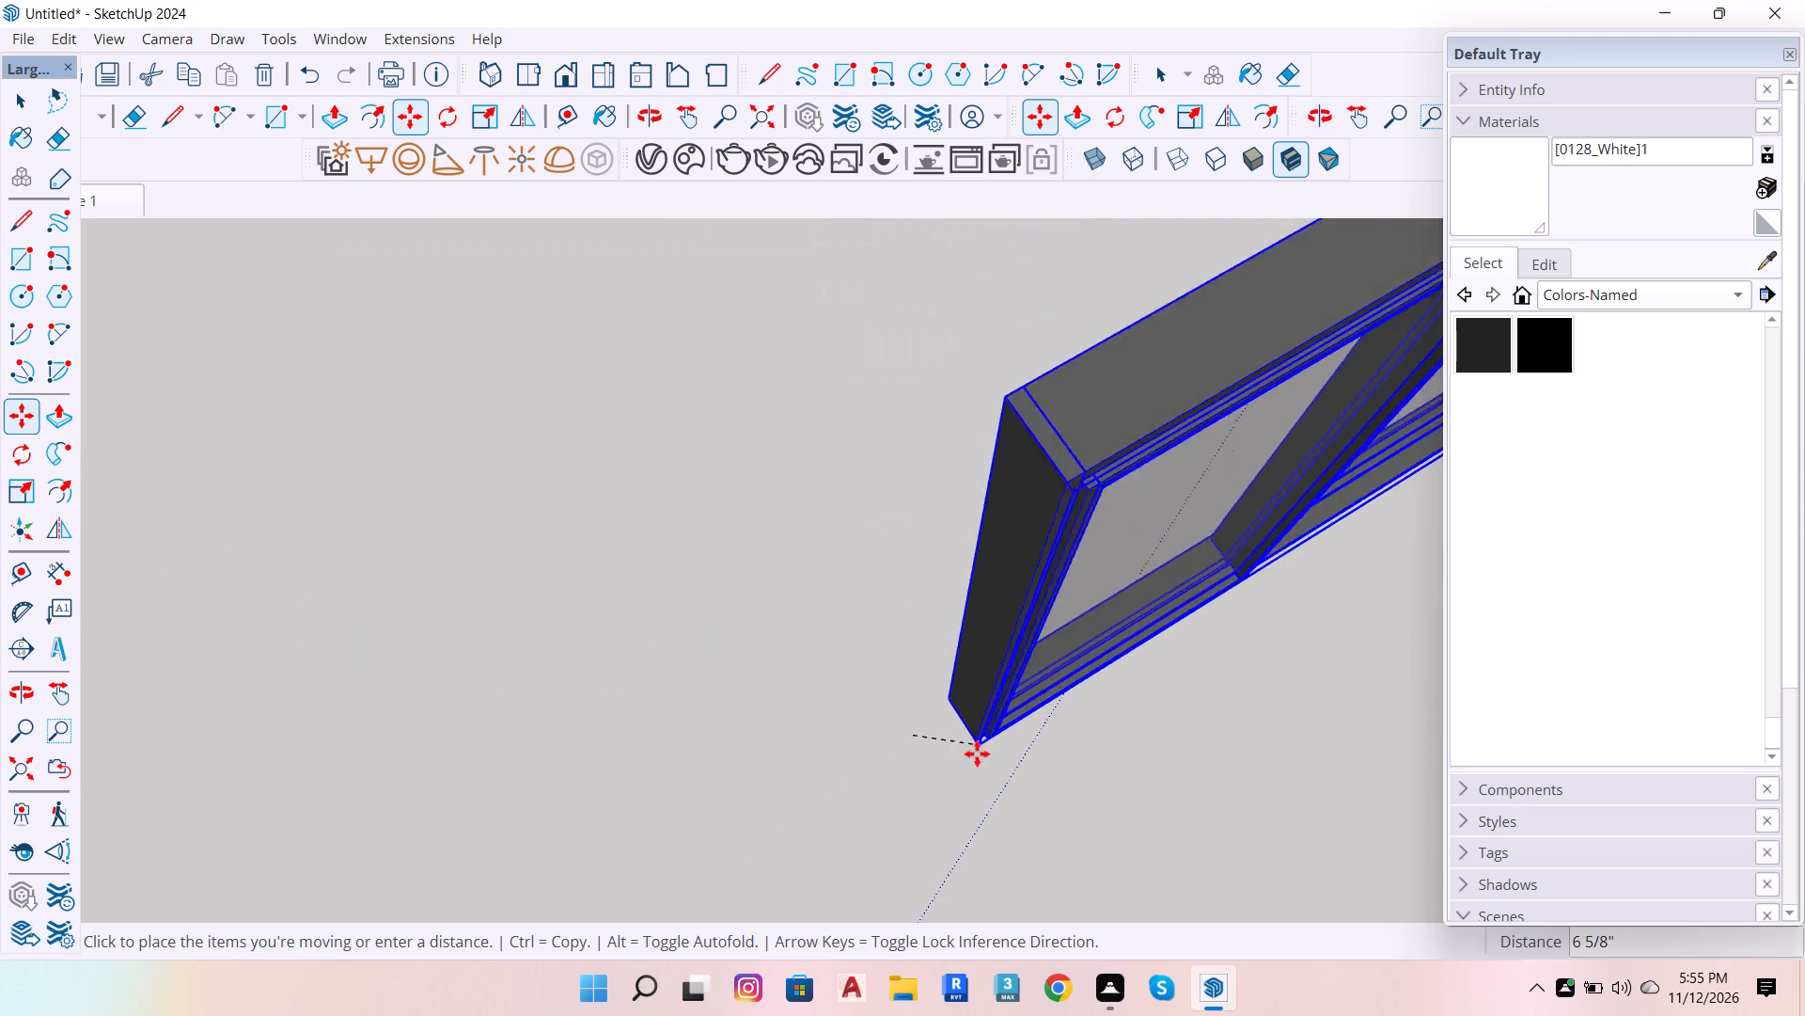
pyautogui.scroll(-13, 973, 771)
pyautogui.scroll(-15, 944, 837)
pyautogui.scroll(4, 836, 607)
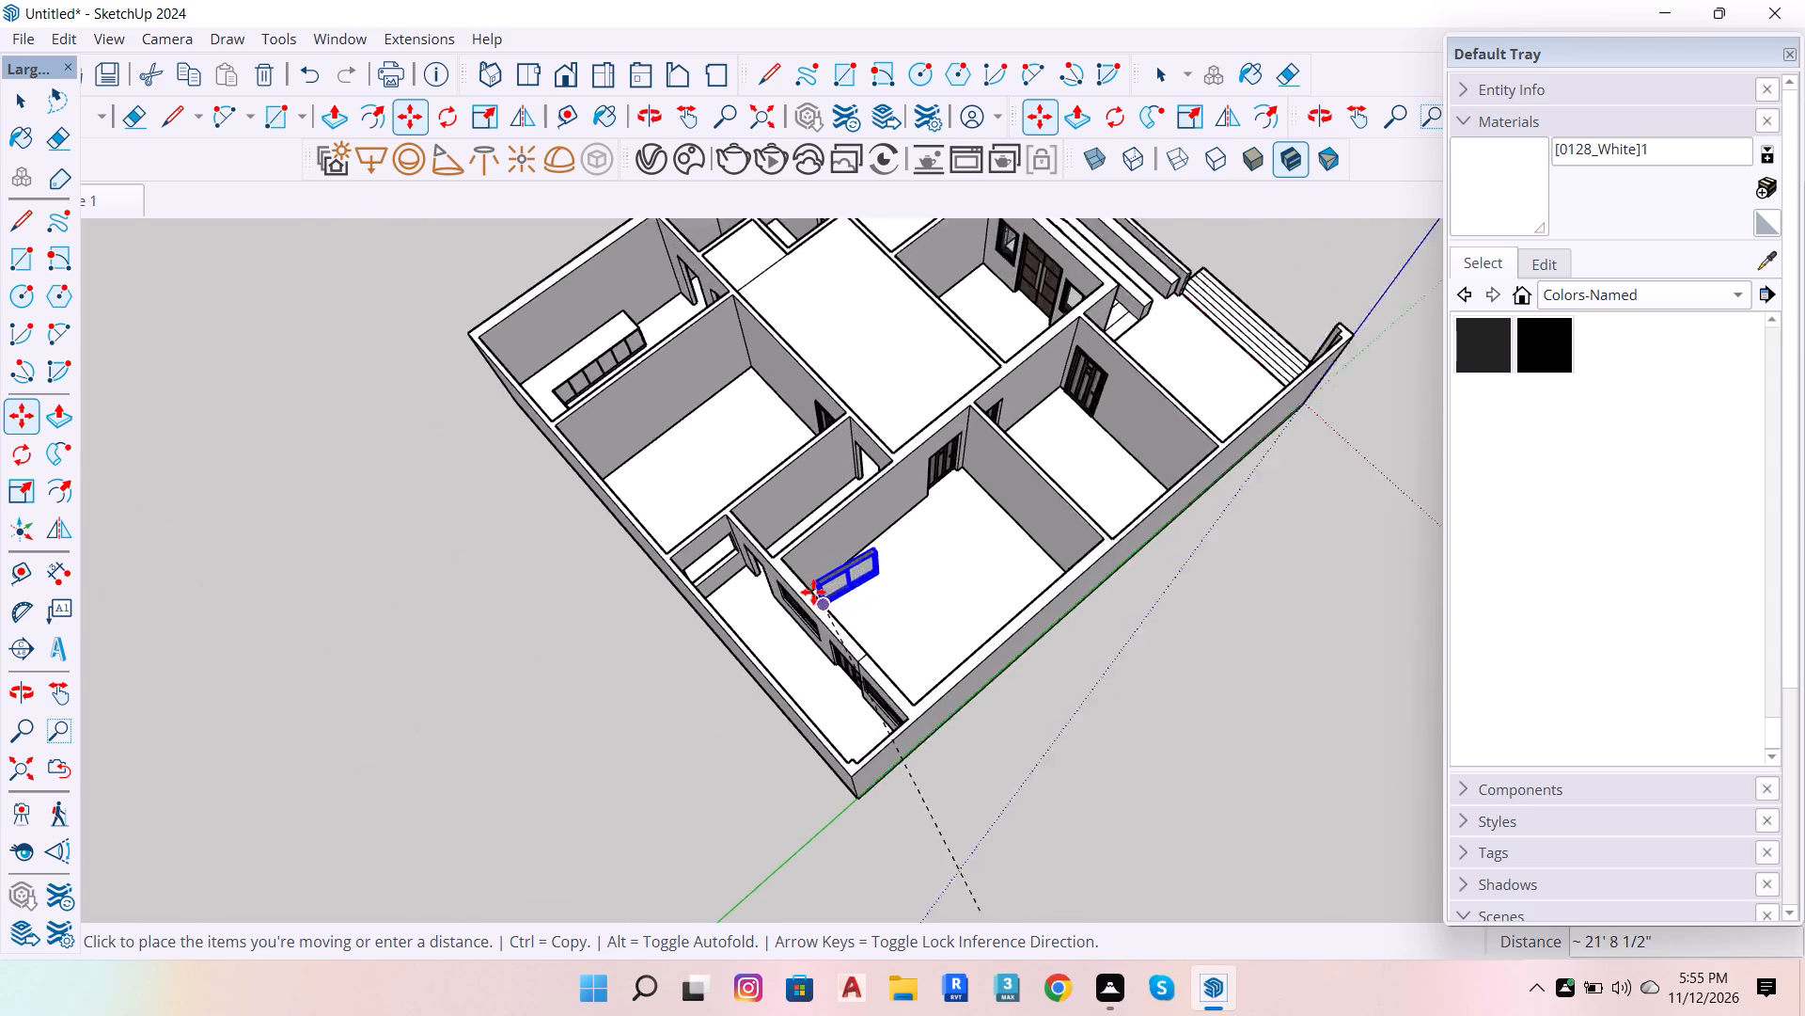
pyautogui.scroll(14, 813, 592)
pyautogui.scroll(7, 528, 579)
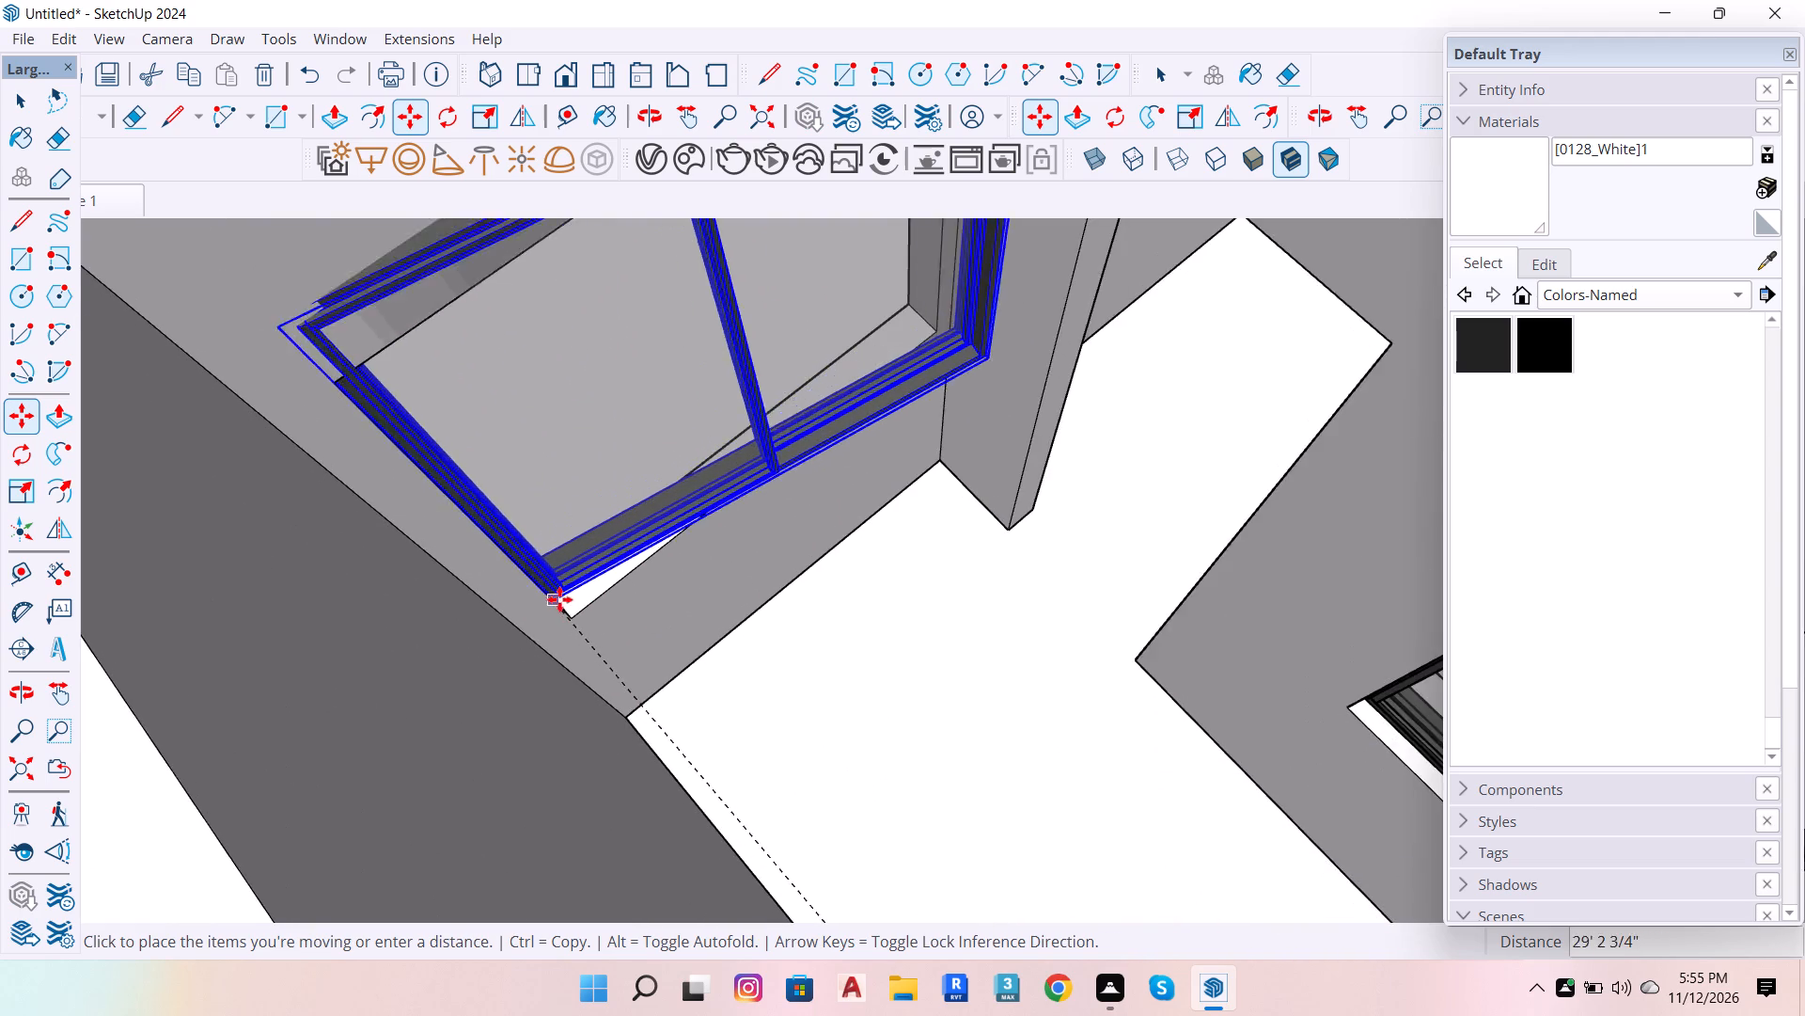
pyautogui.scroll(5, 559, 599)
pyautogui.click(575, 627)
pyautogui.scroll(-11, 468, 682)
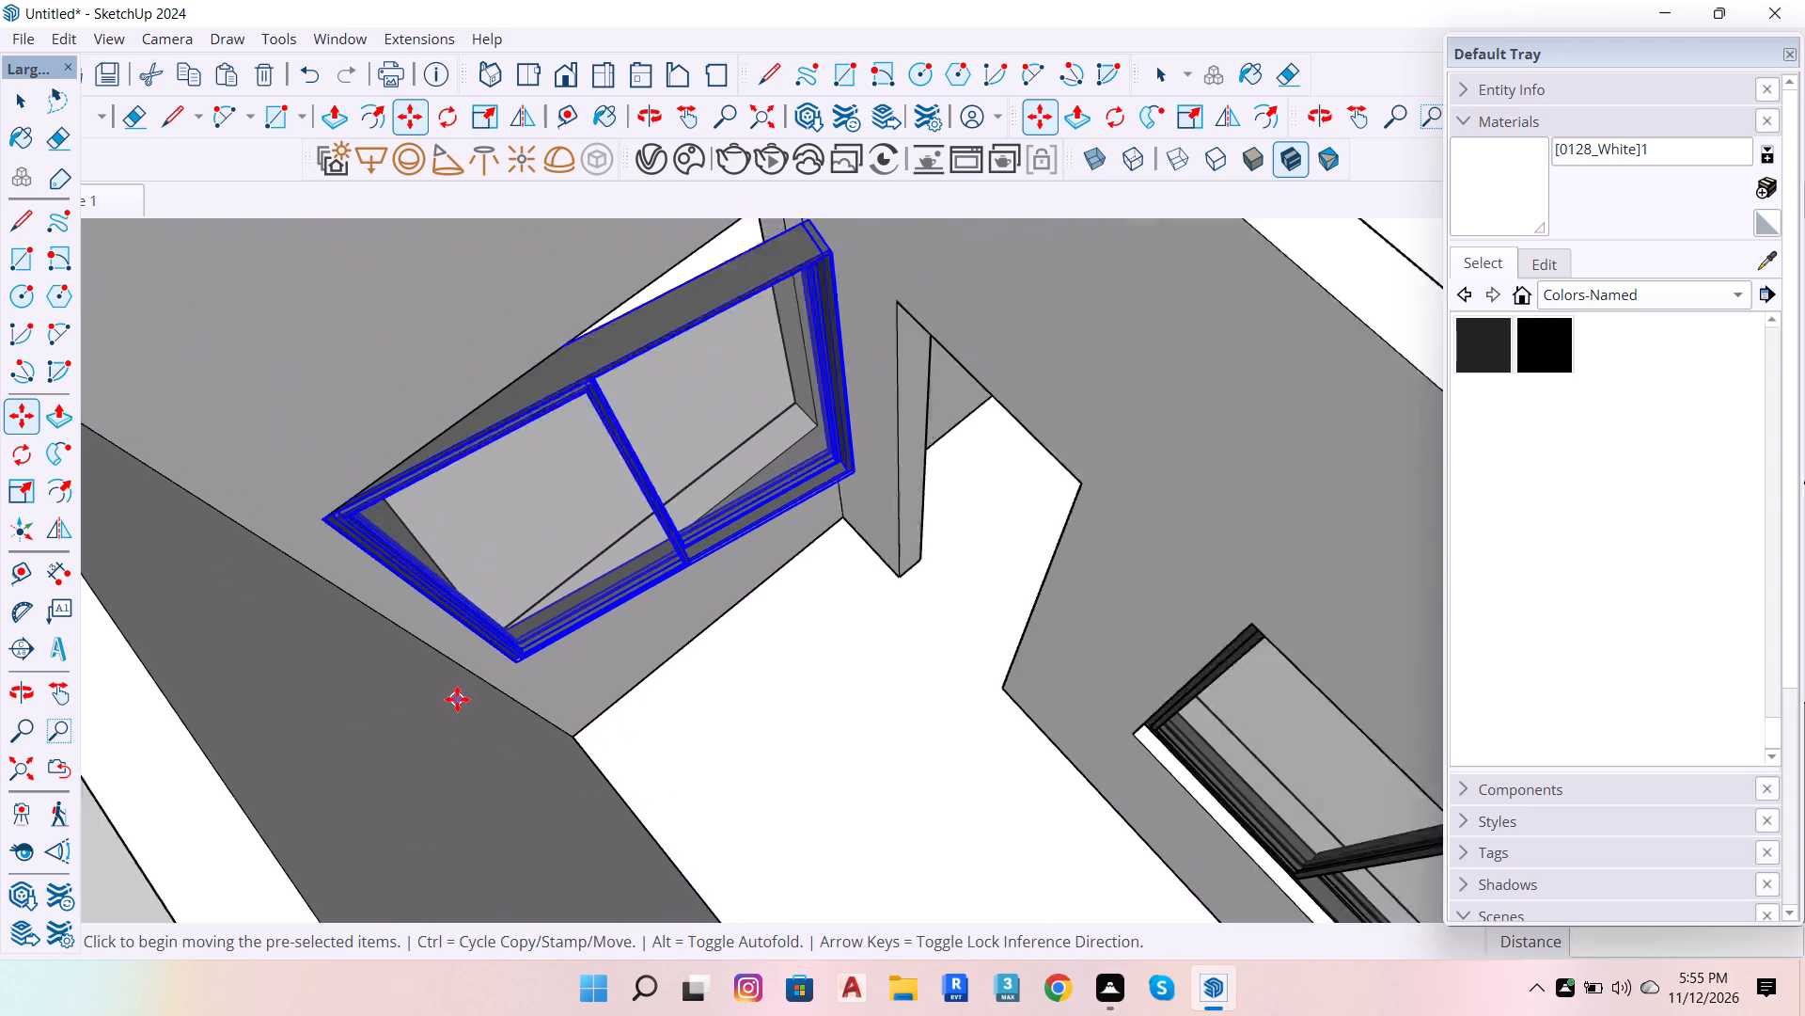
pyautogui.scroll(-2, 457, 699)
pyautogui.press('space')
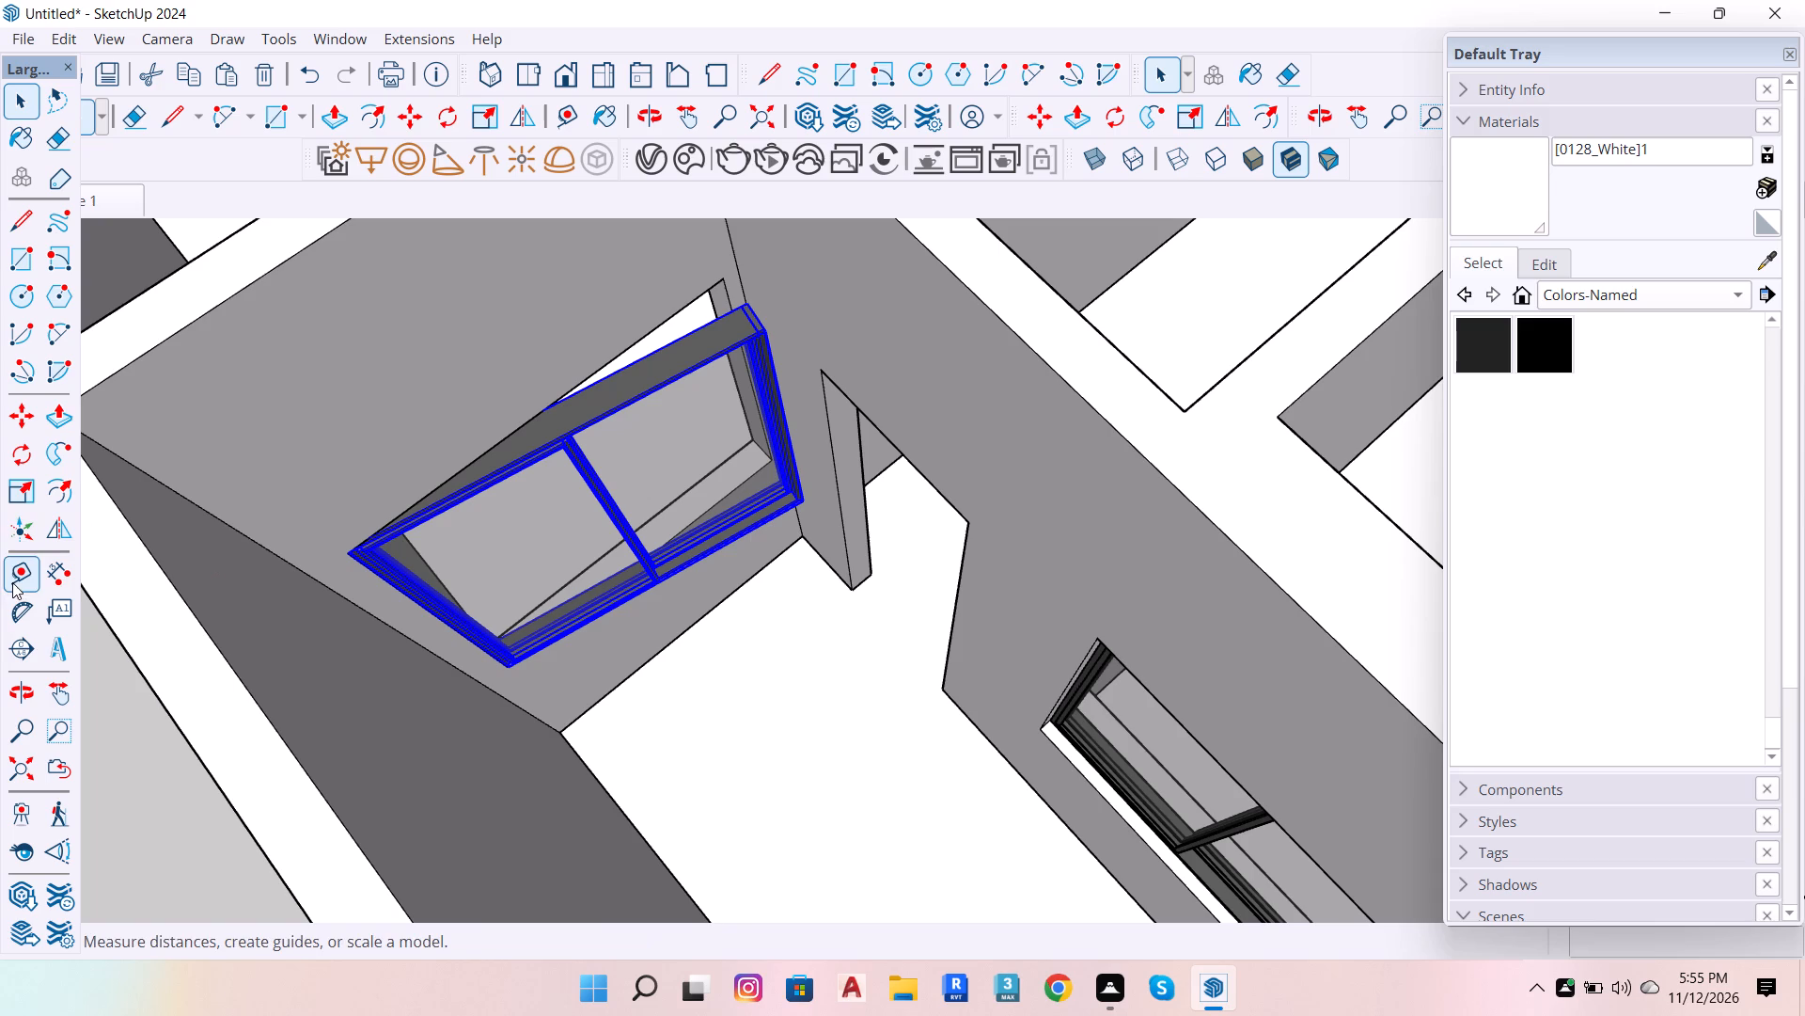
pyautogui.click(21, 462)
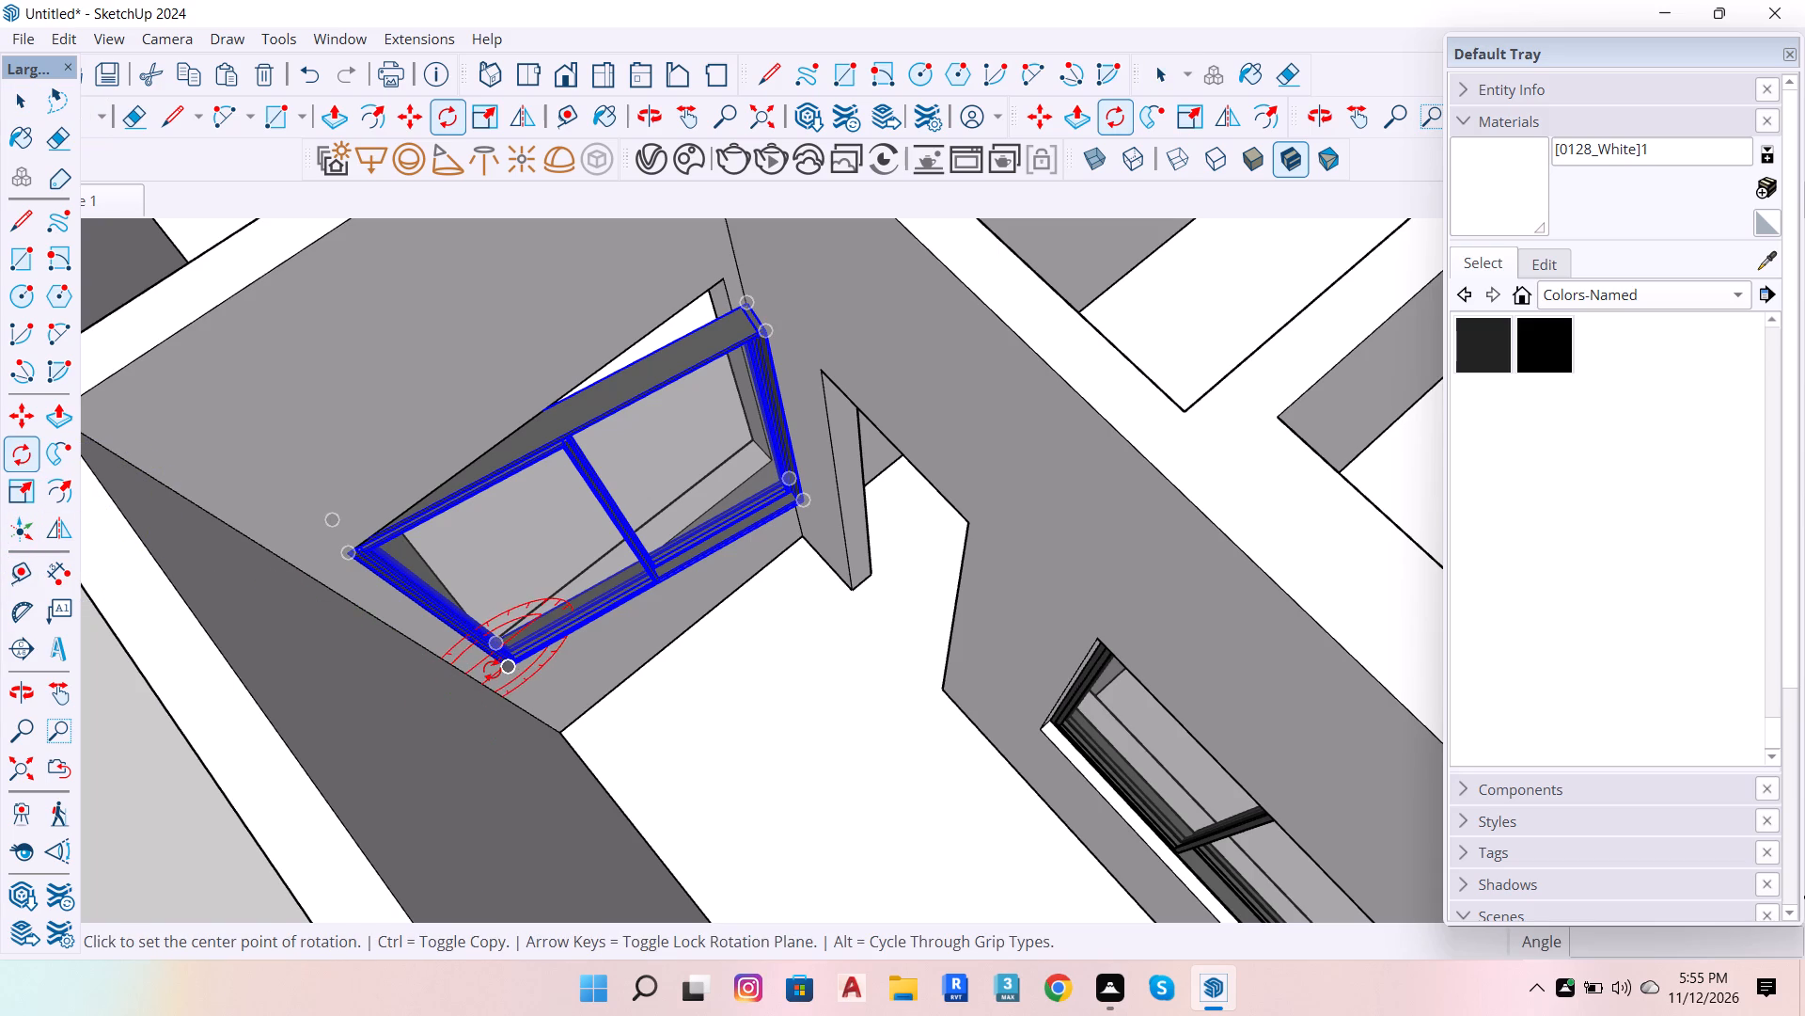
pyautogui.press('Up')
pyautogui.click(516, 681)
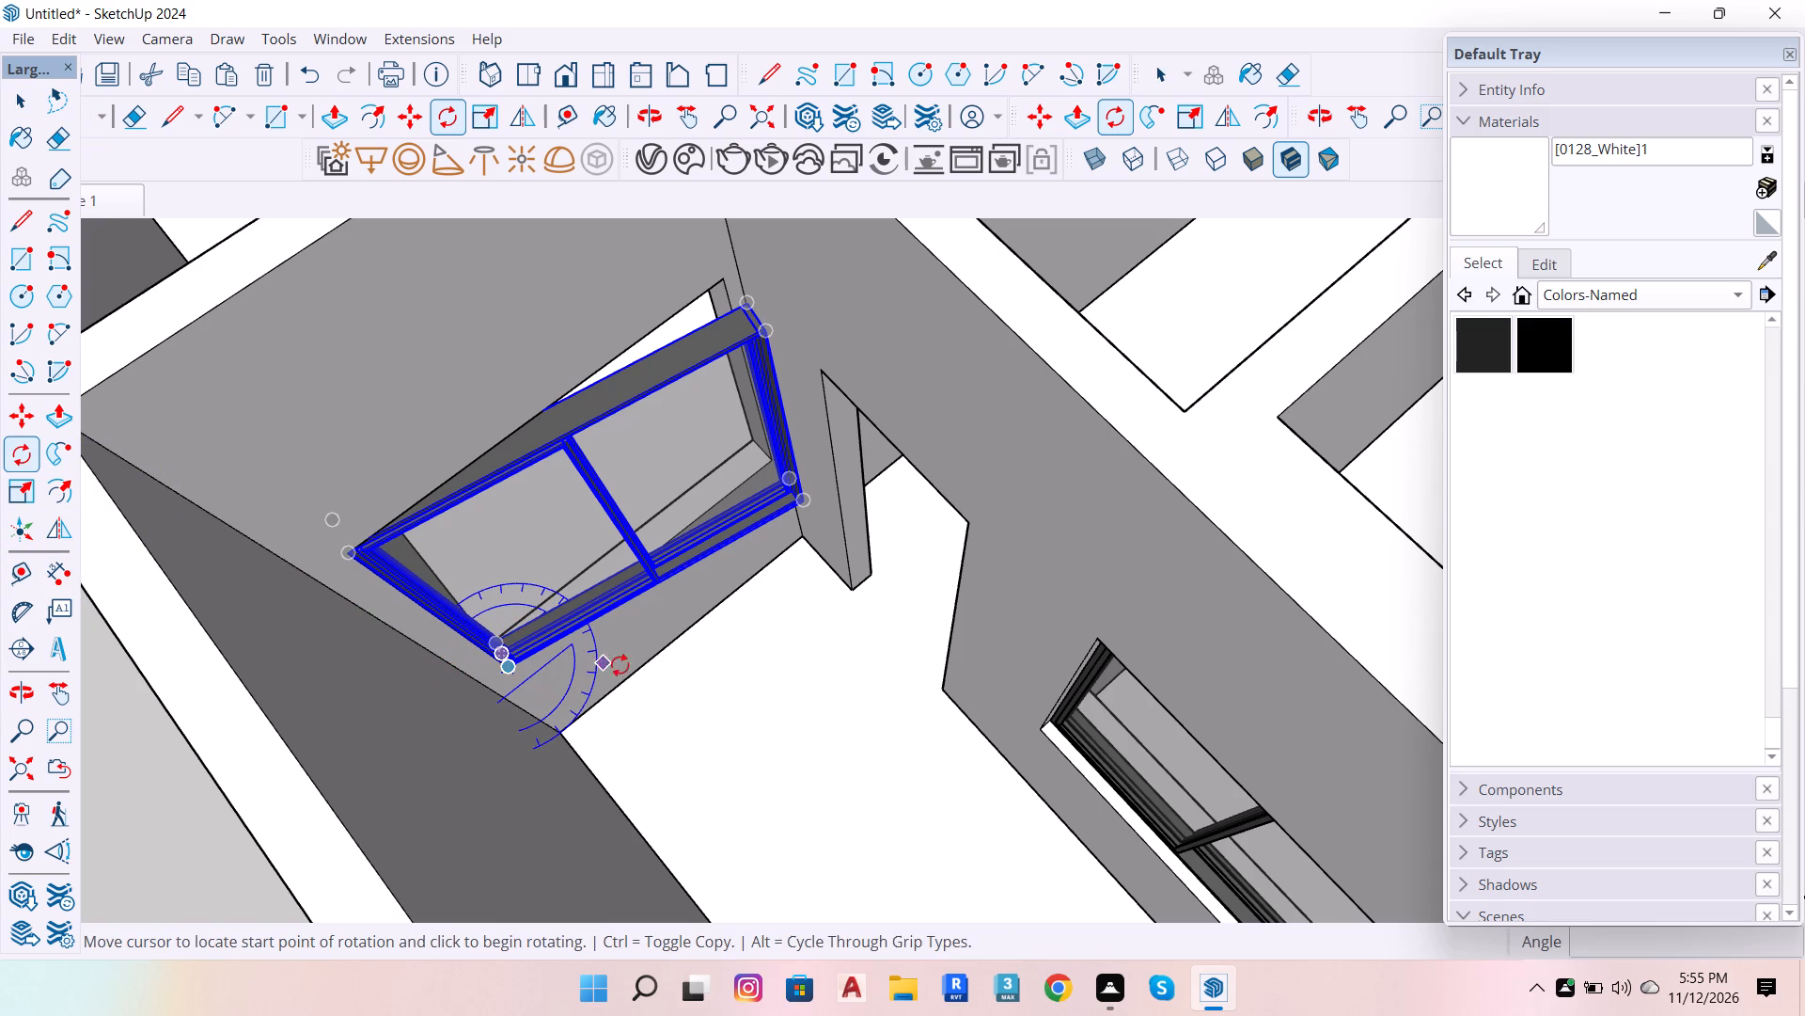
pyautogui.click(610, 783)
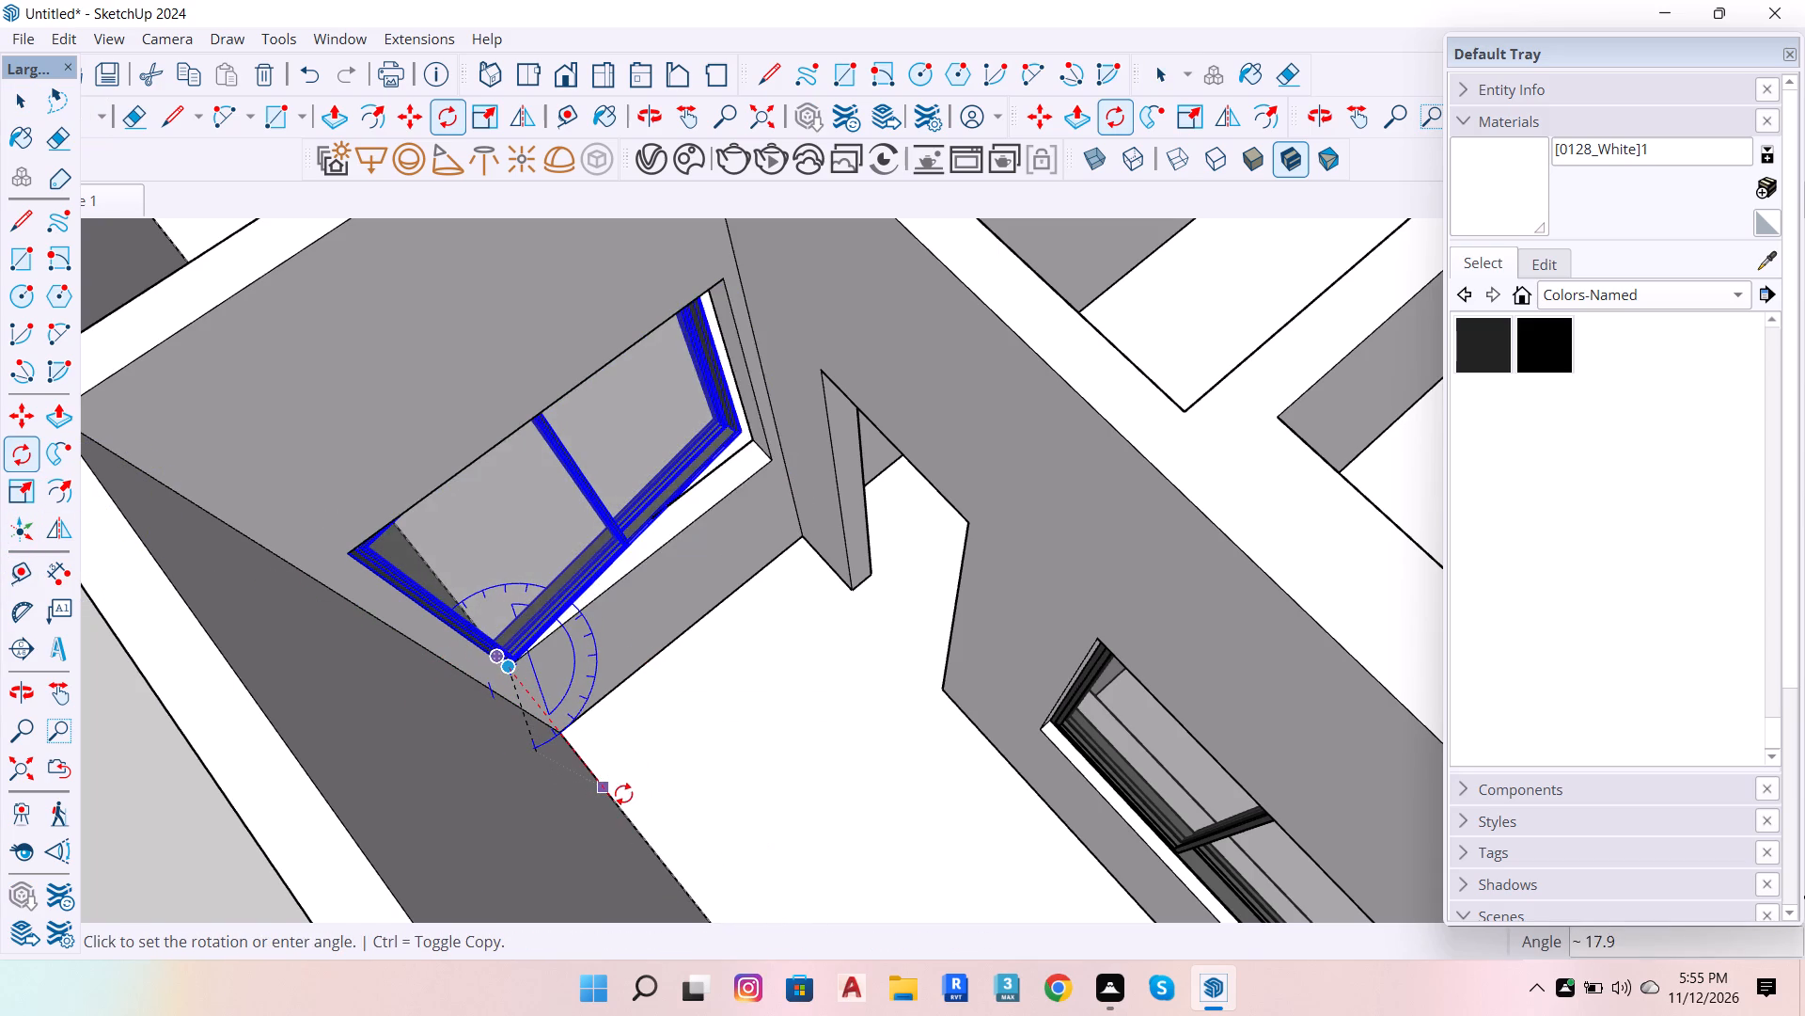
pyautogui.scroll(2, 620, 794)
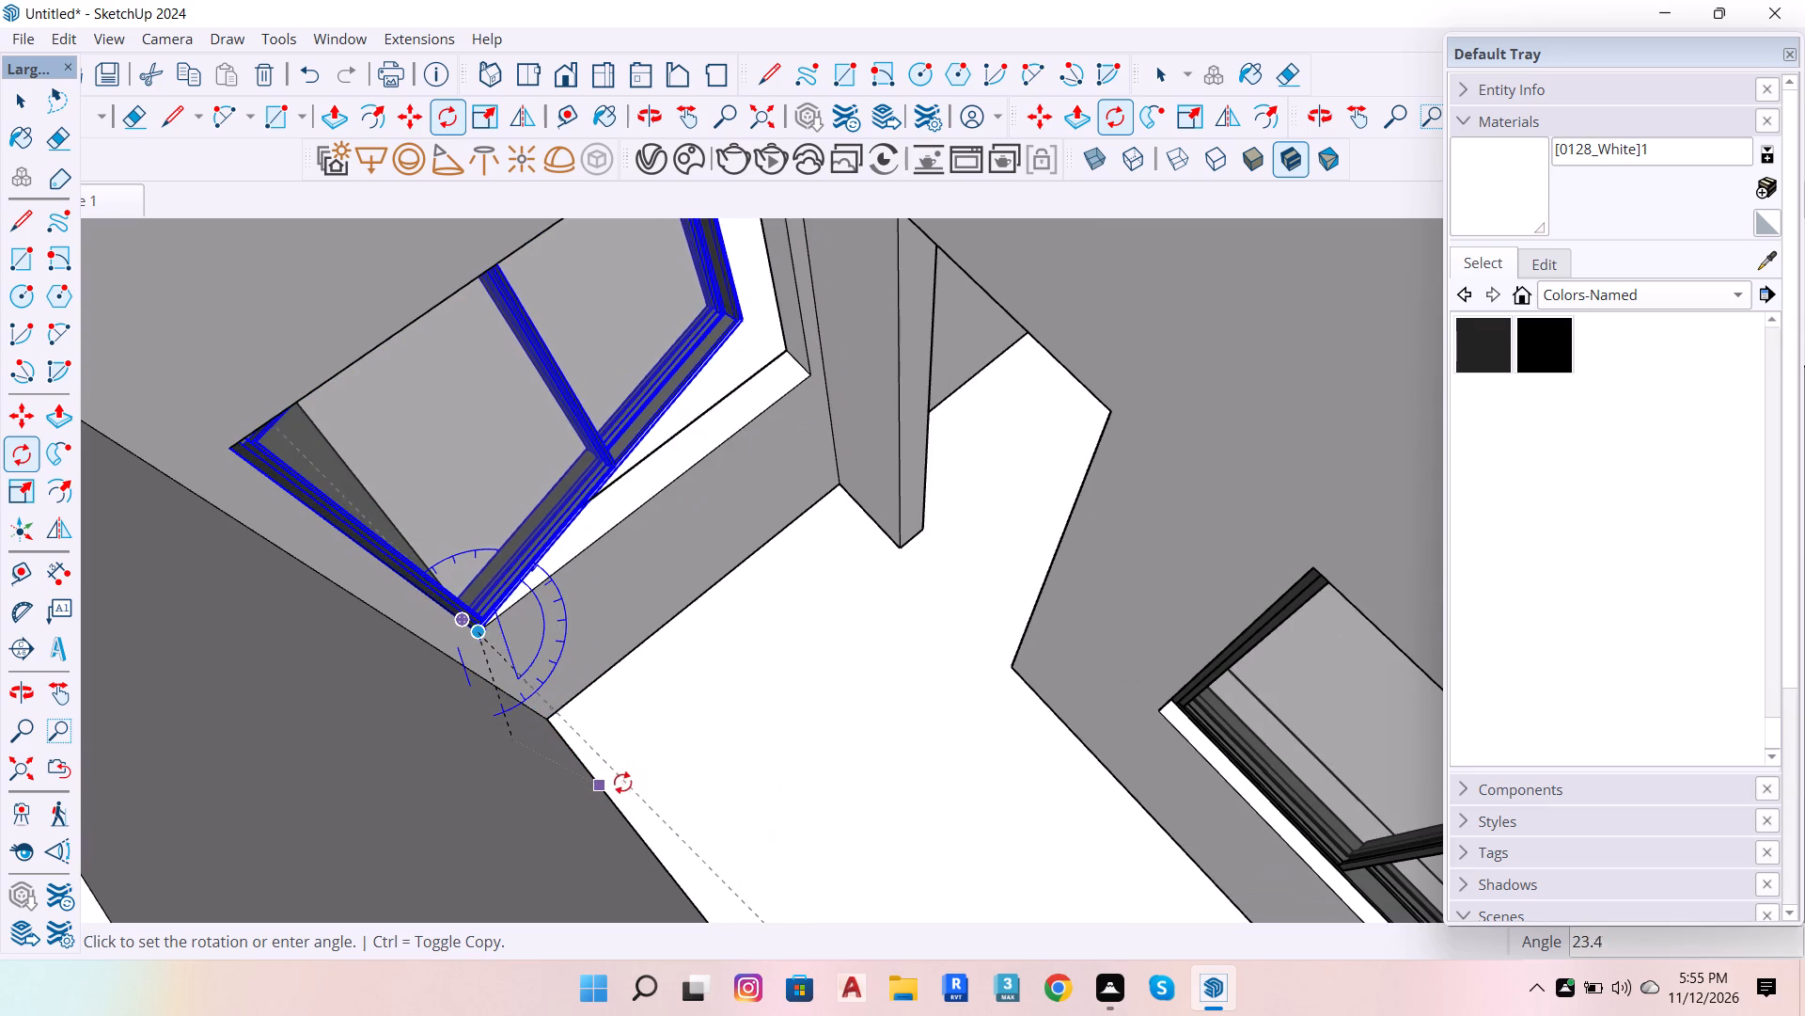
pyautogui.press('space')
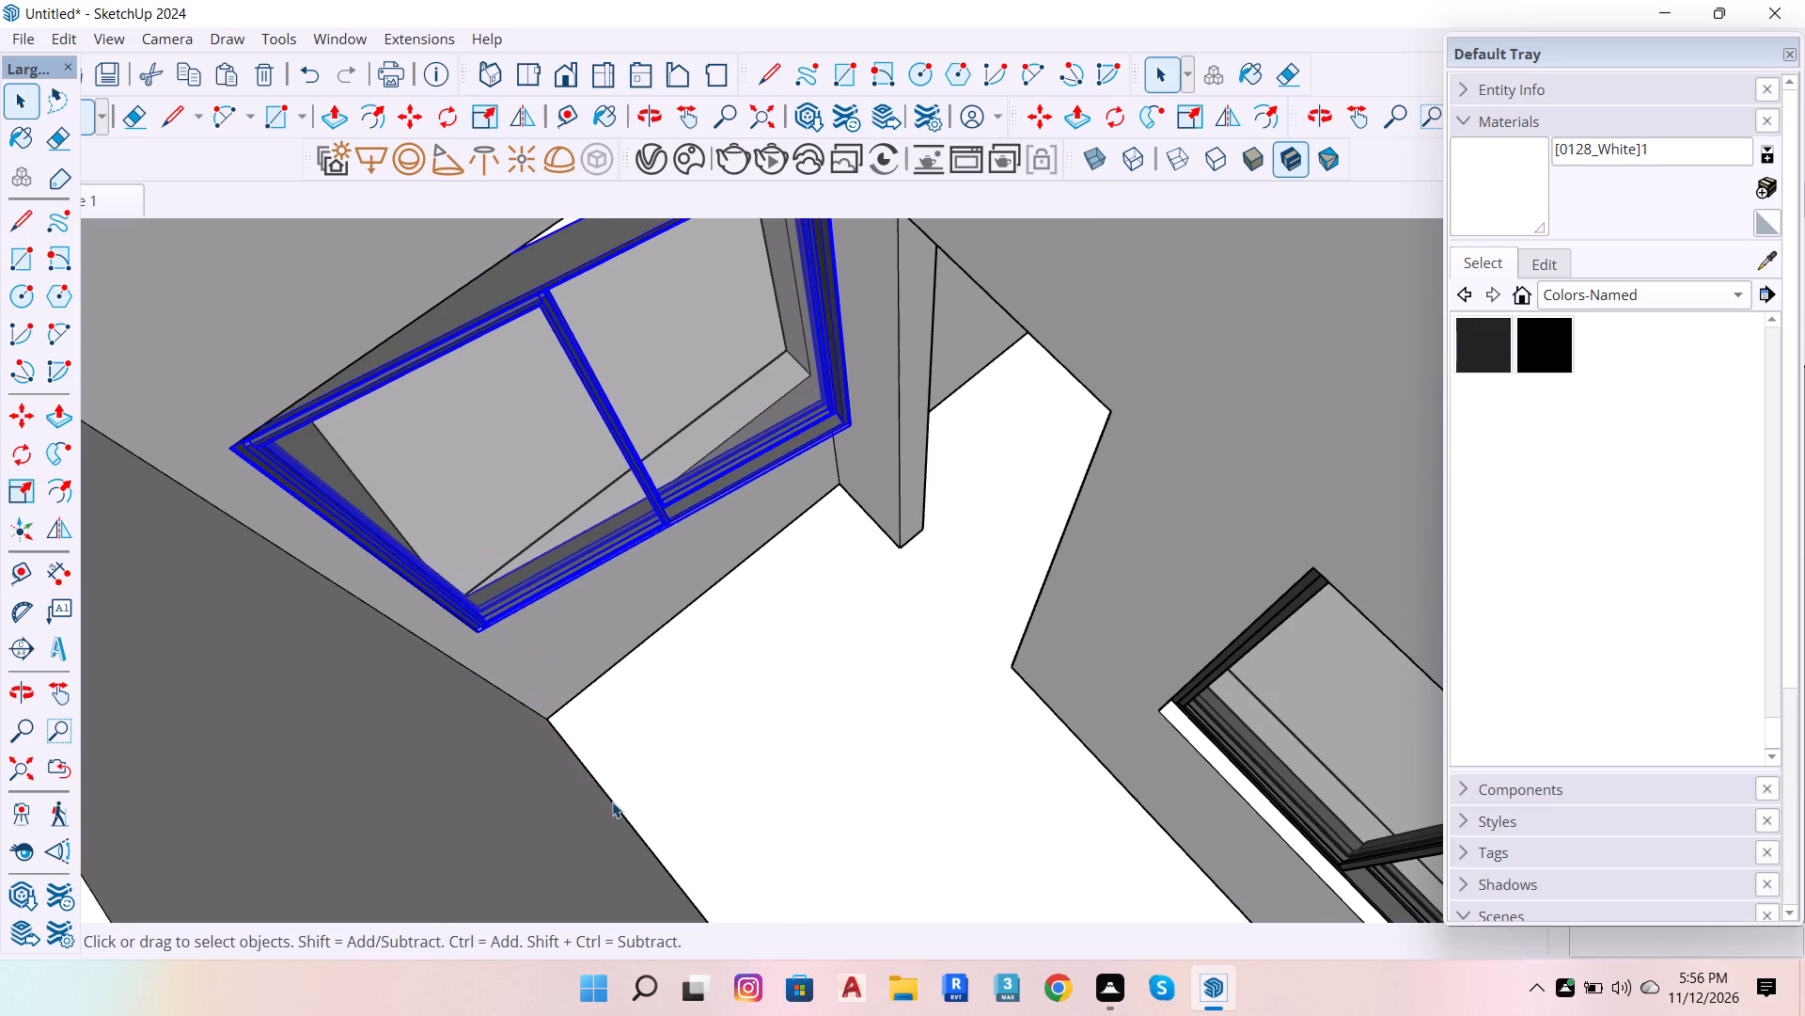
# Undo the sliding window's move into the end-wall opening and its earlier 102.4-degree rotation, bringing it back outside the house.
pyautogui.hotkey('ctrl', 'z')
pyautogui.scroll(-7, 631, 726)
pyautogui.scroll(-5, 777, 562)
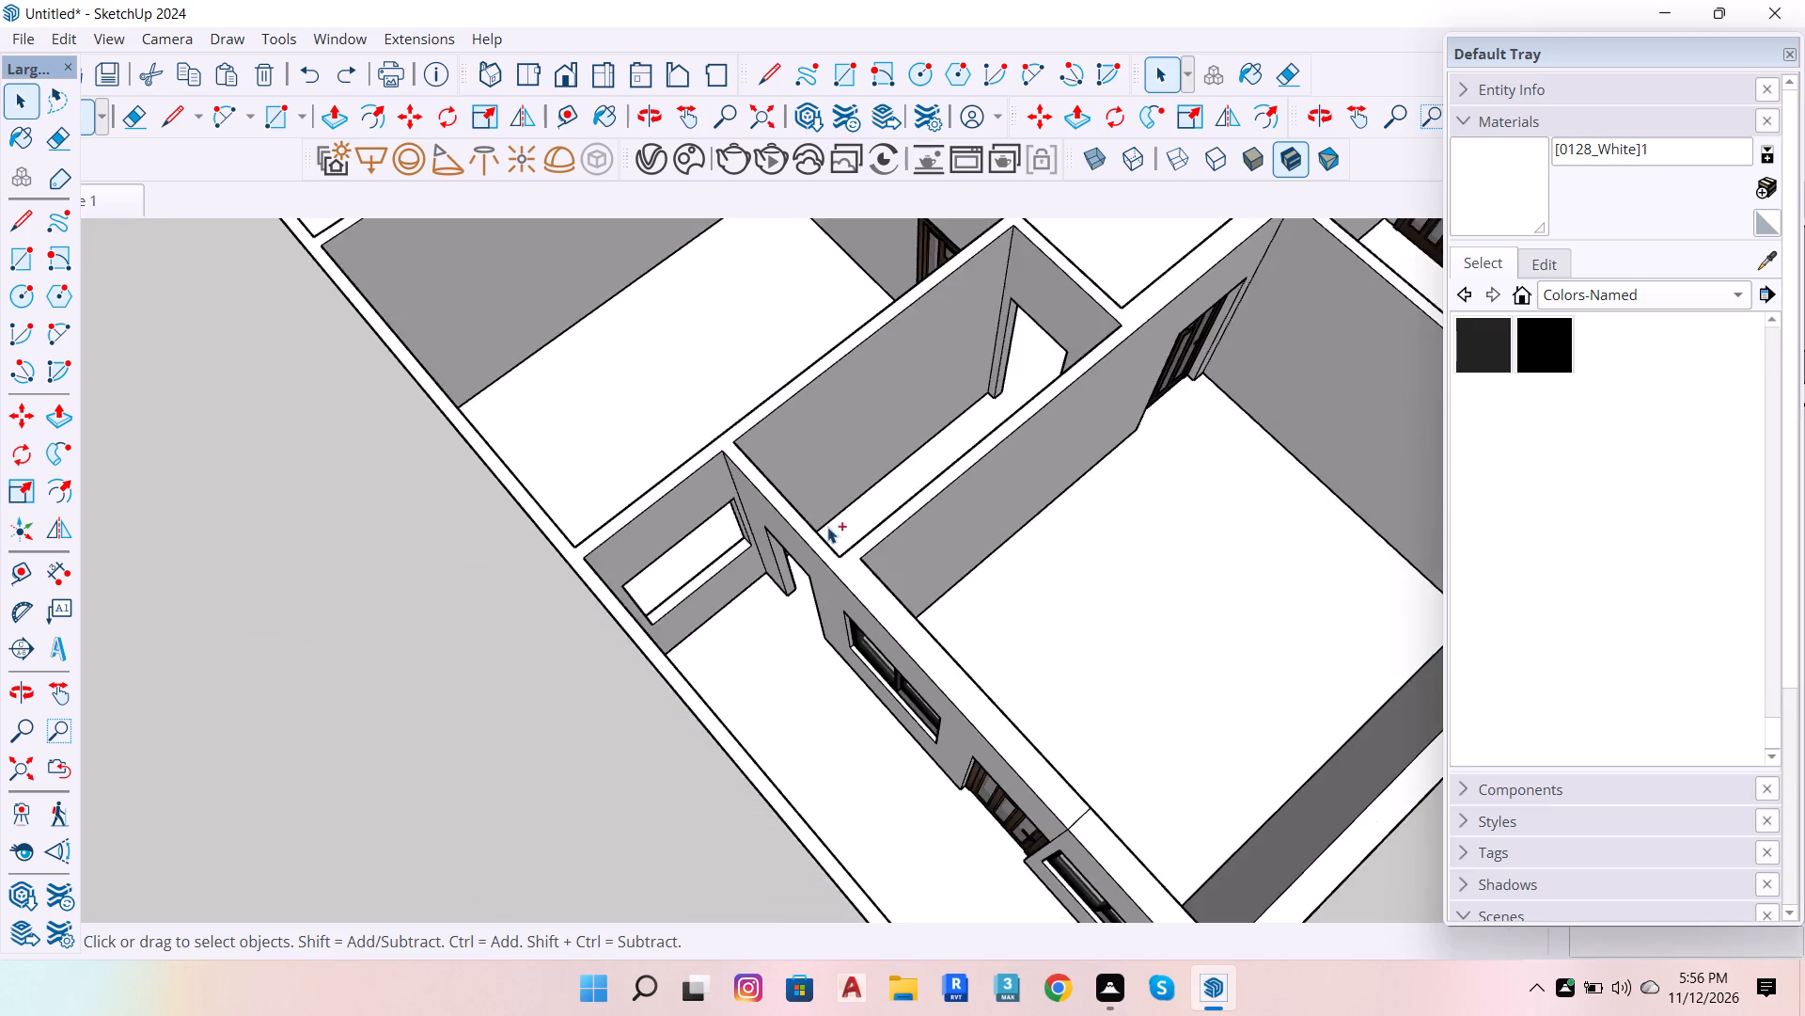
pyautogui.scroll(-8, 827, 527)
pyautogui.hotkey('ctrl', 'z')
pyautogui.scroll(-7, 1308, 615)
pyautogui.scroll(7, 1244, 836)
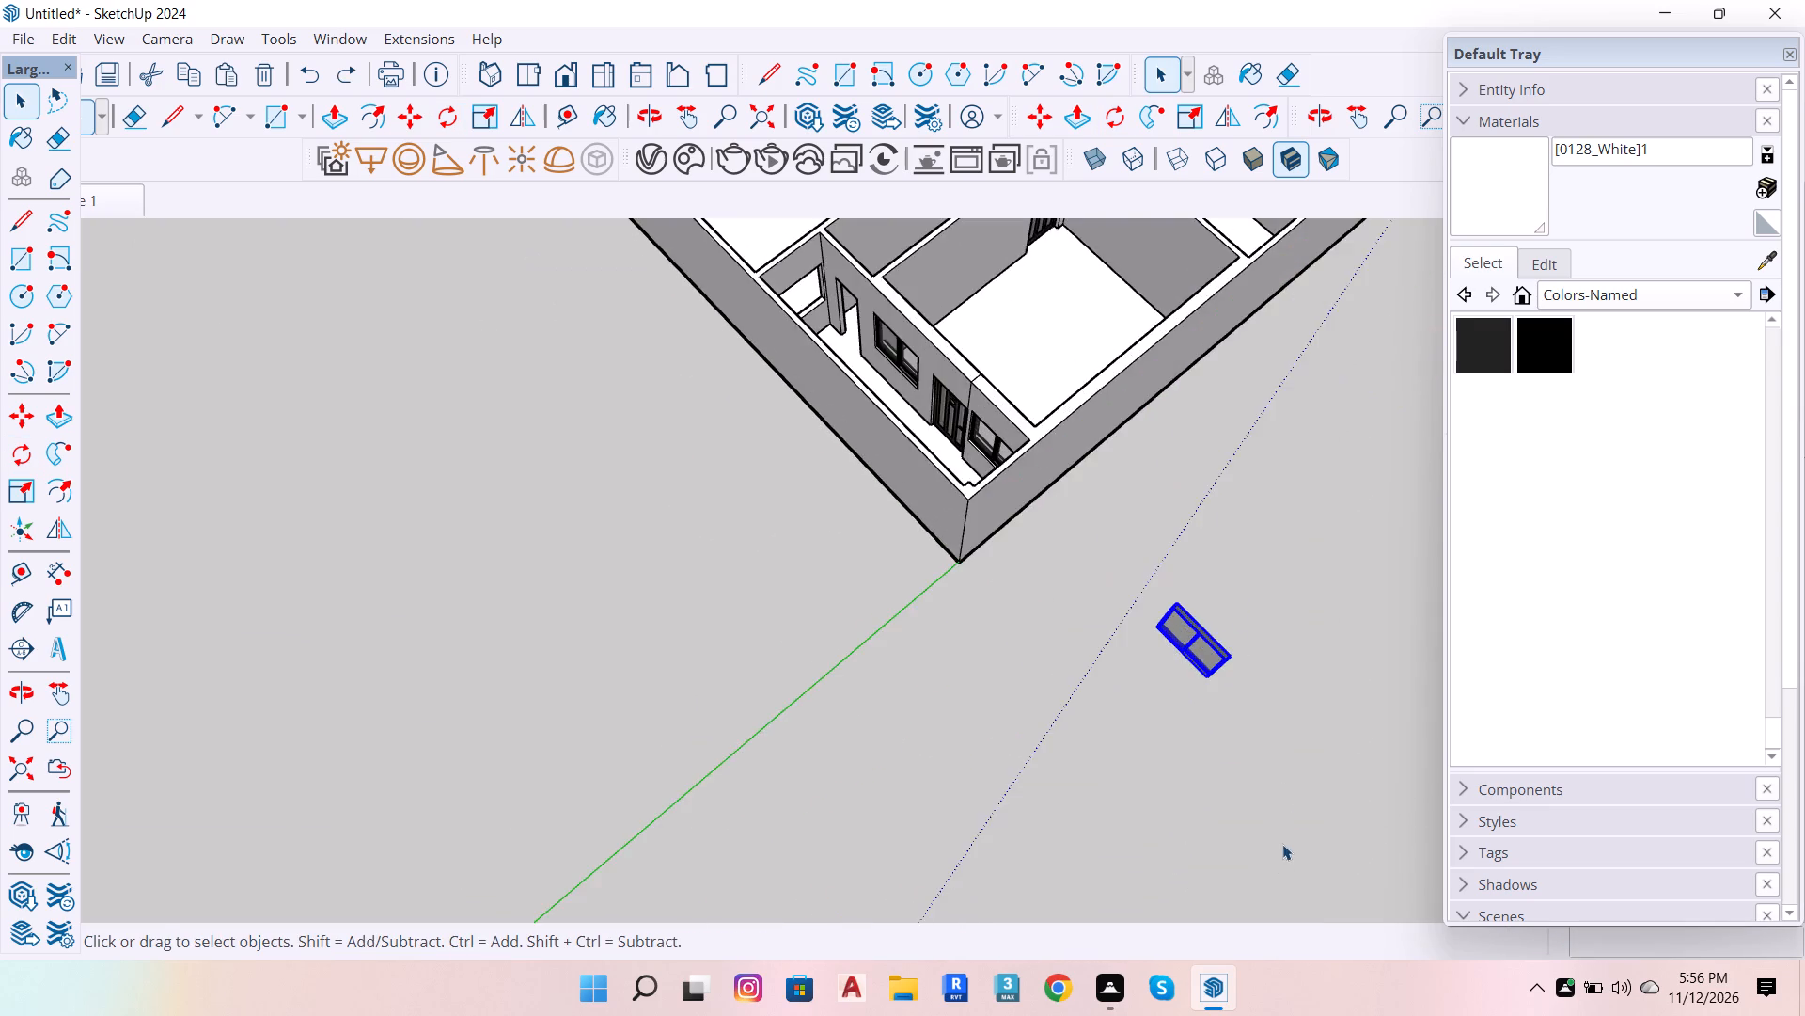
pyautogui.scroll(5, 1300, 802)
pyautogui.scroll(5, 1233, 553)
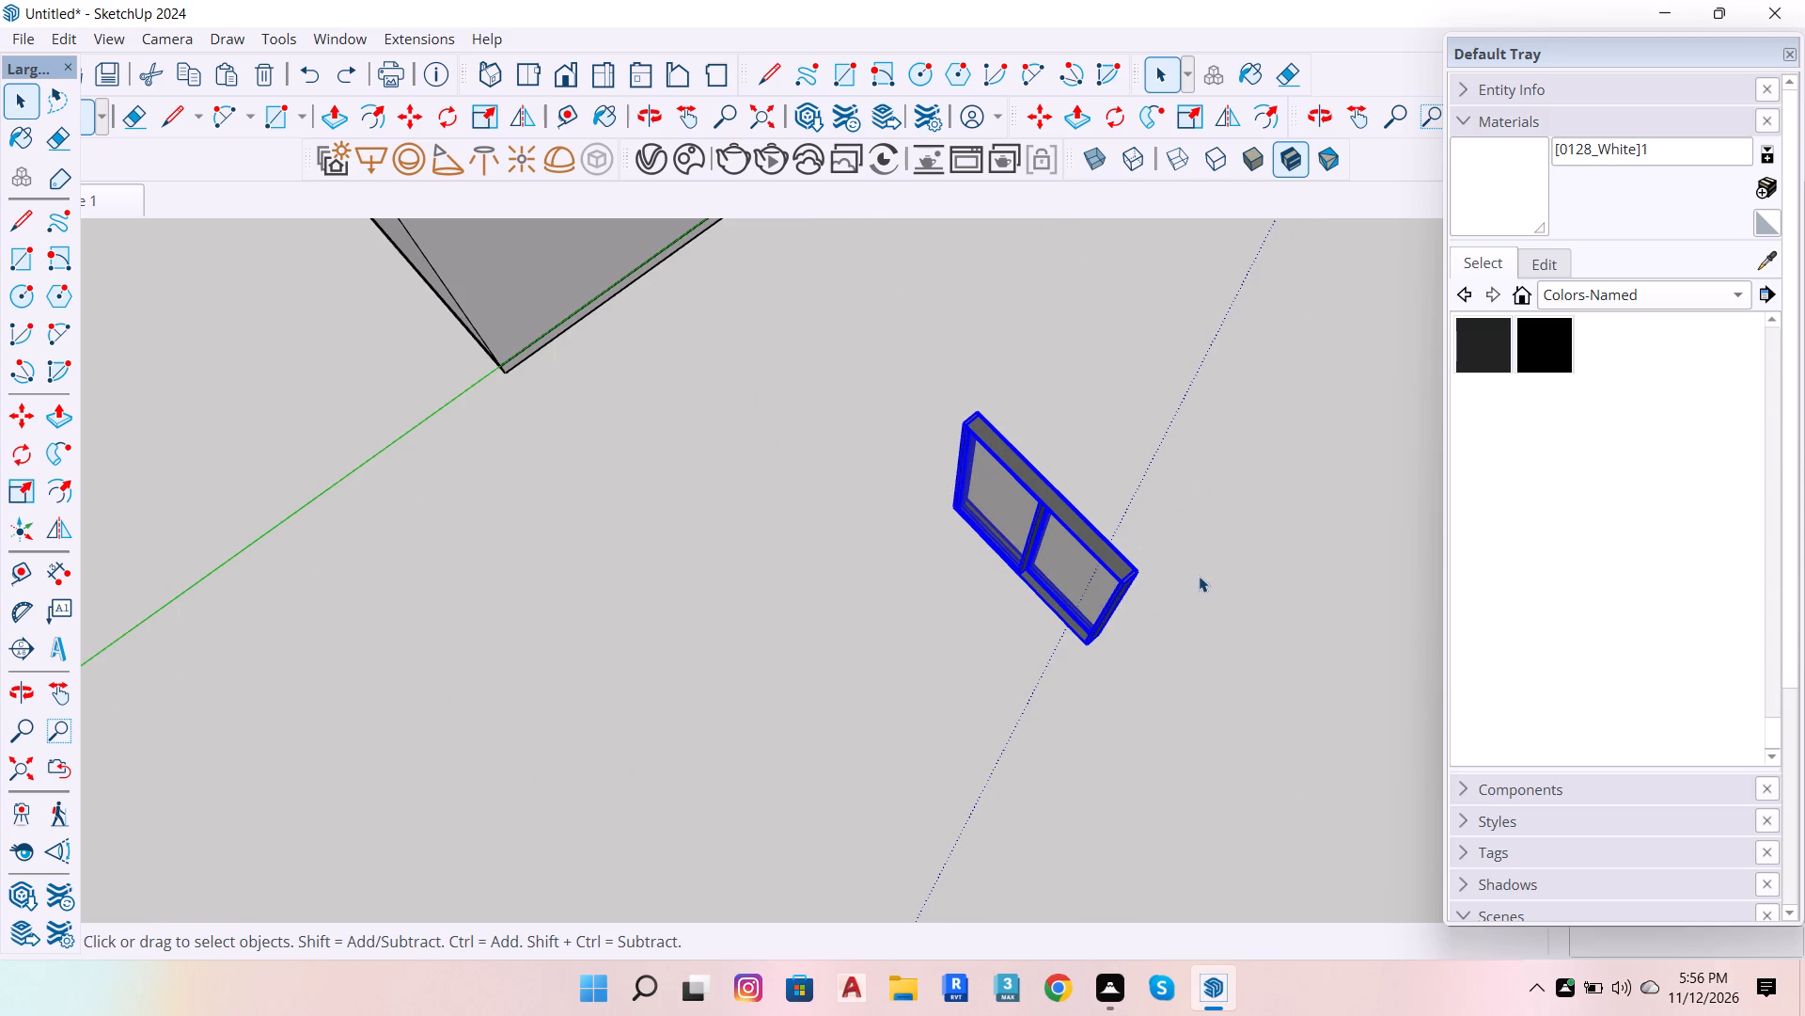
# Rotate the sliding window outside the house a quarter turn in the ground plane near its lower corner, from the green to the red axis.
pyautogui.press('r')
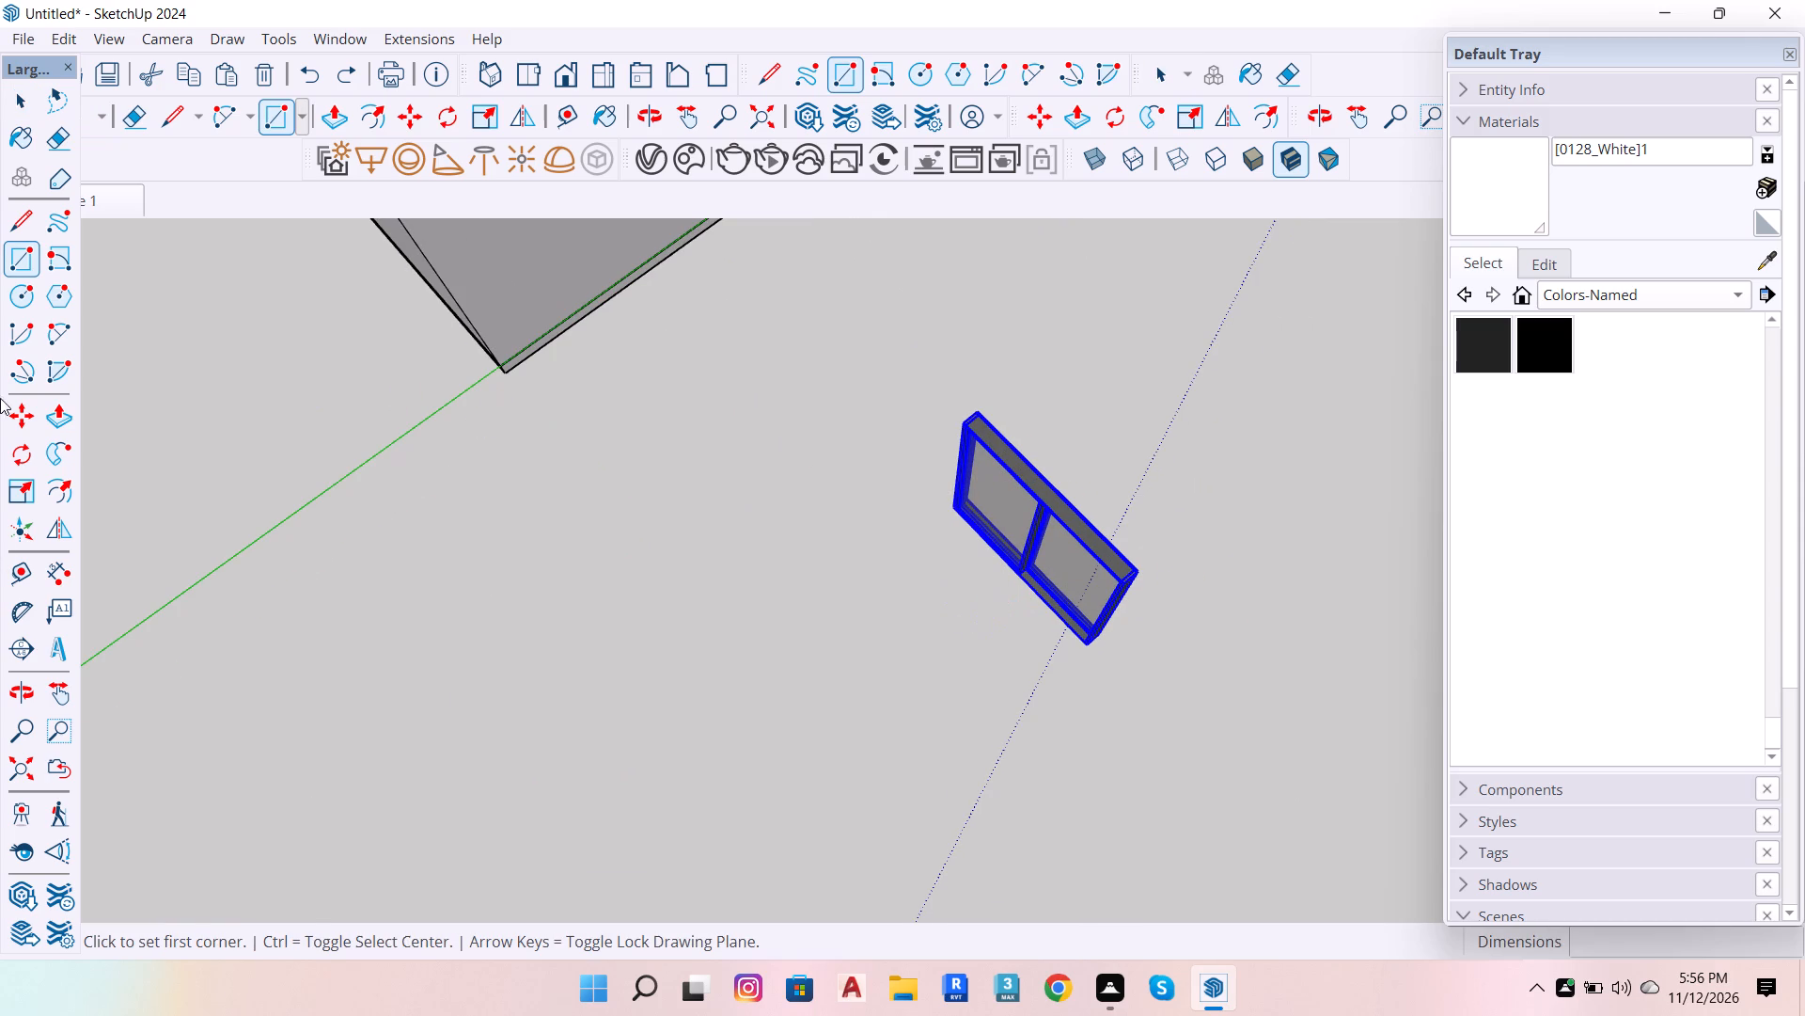
pyautogui.click(24, 458)
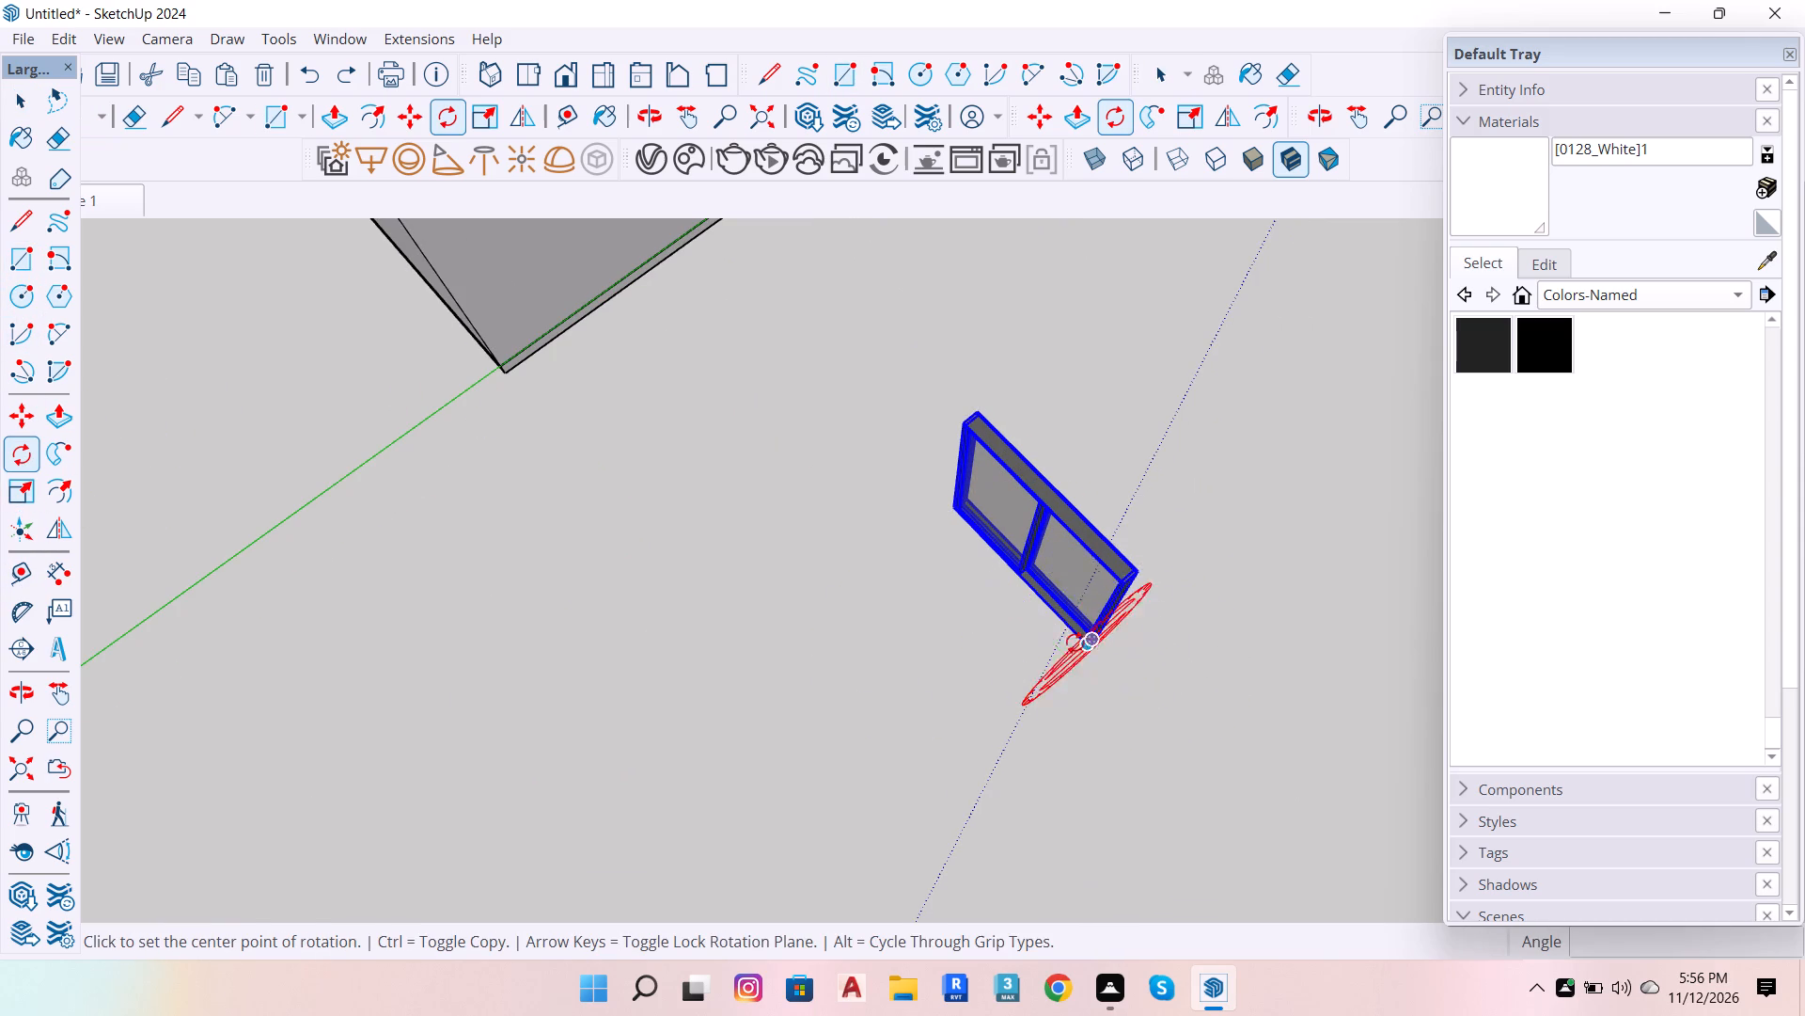
pyautogui.scroll(4, 1082, 650)
pyautogui.click(1097, 667)
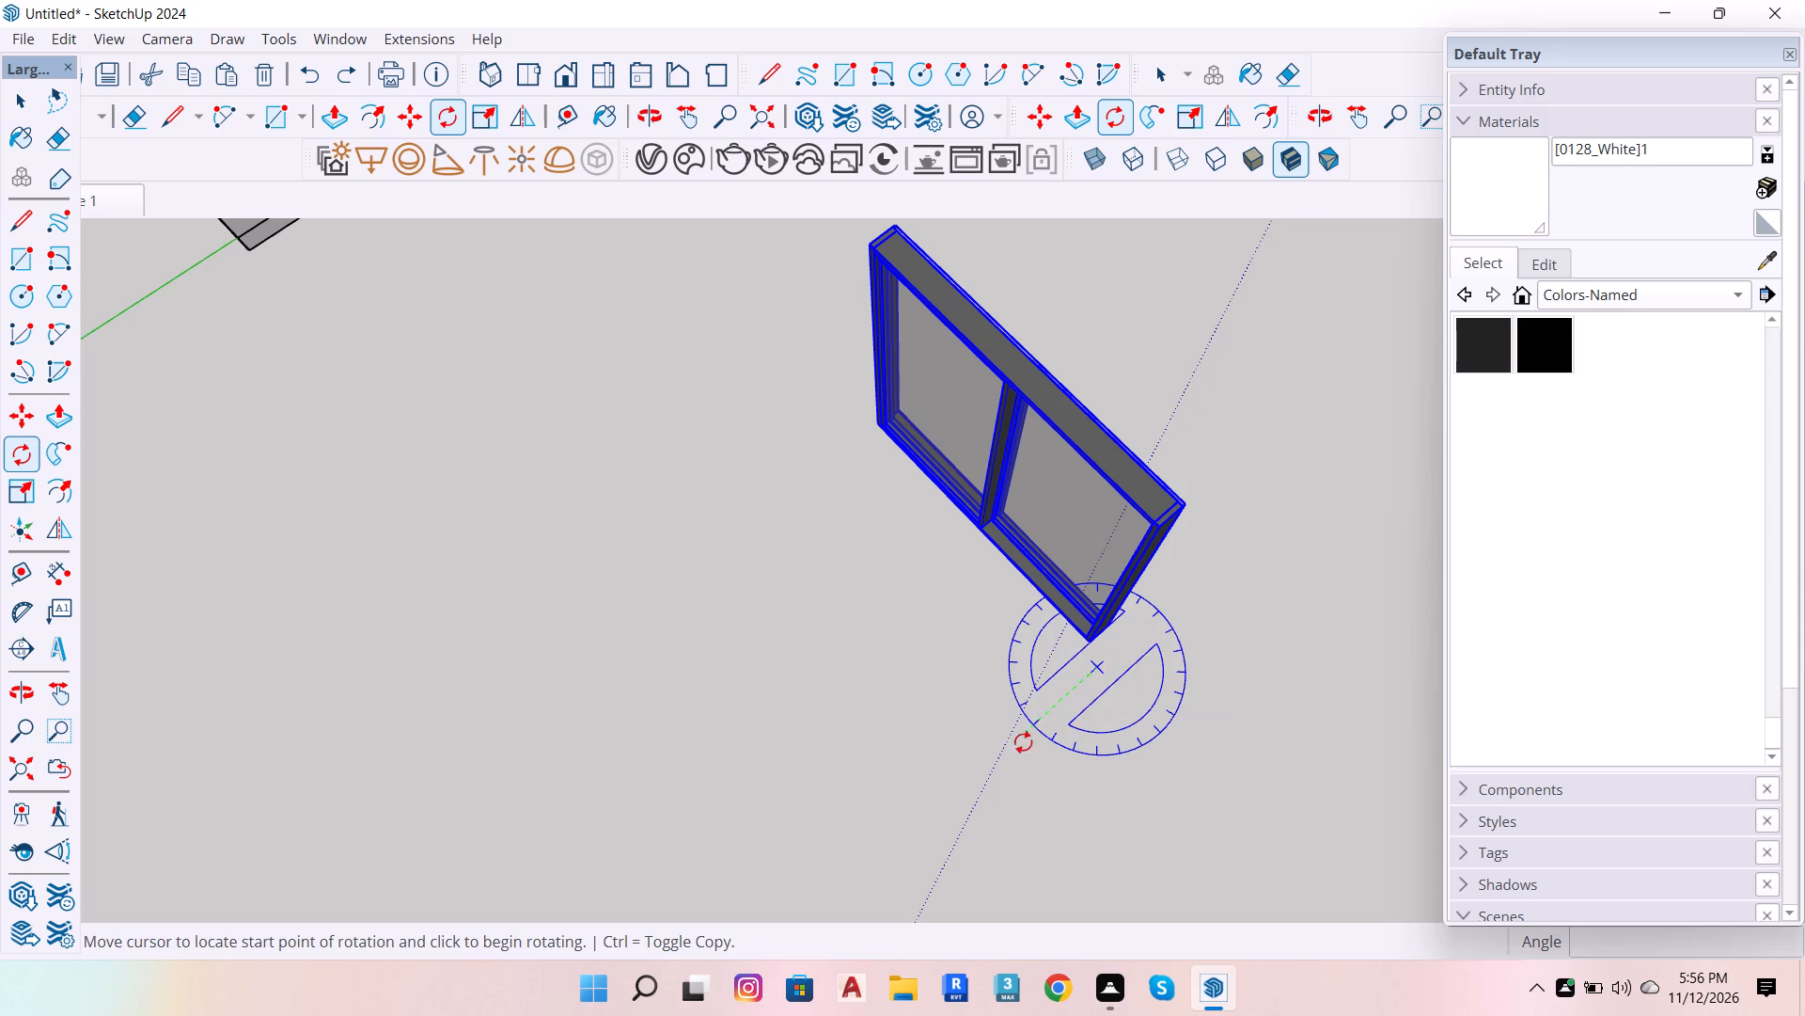
pyautogui.click(967, 770)
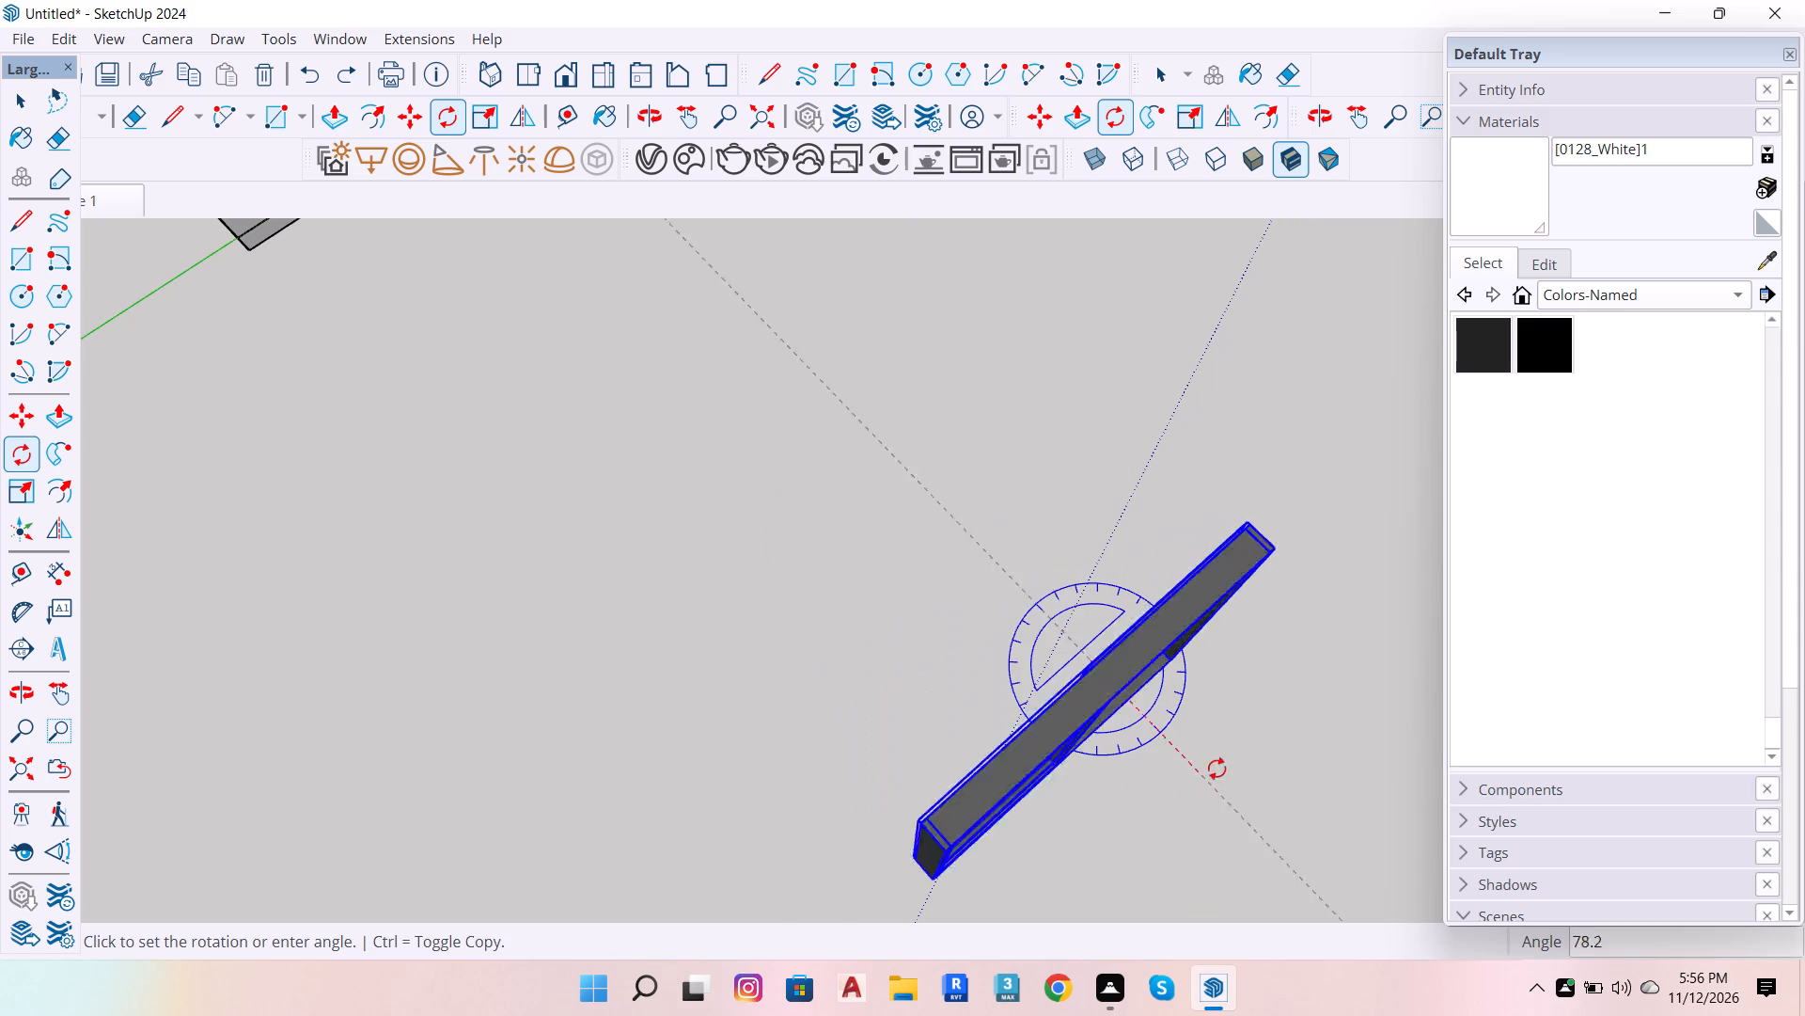
pyautogui.click(1215, 782)
pyautogui.scroll(-6, 980, 678)
pyautogui.press('space')
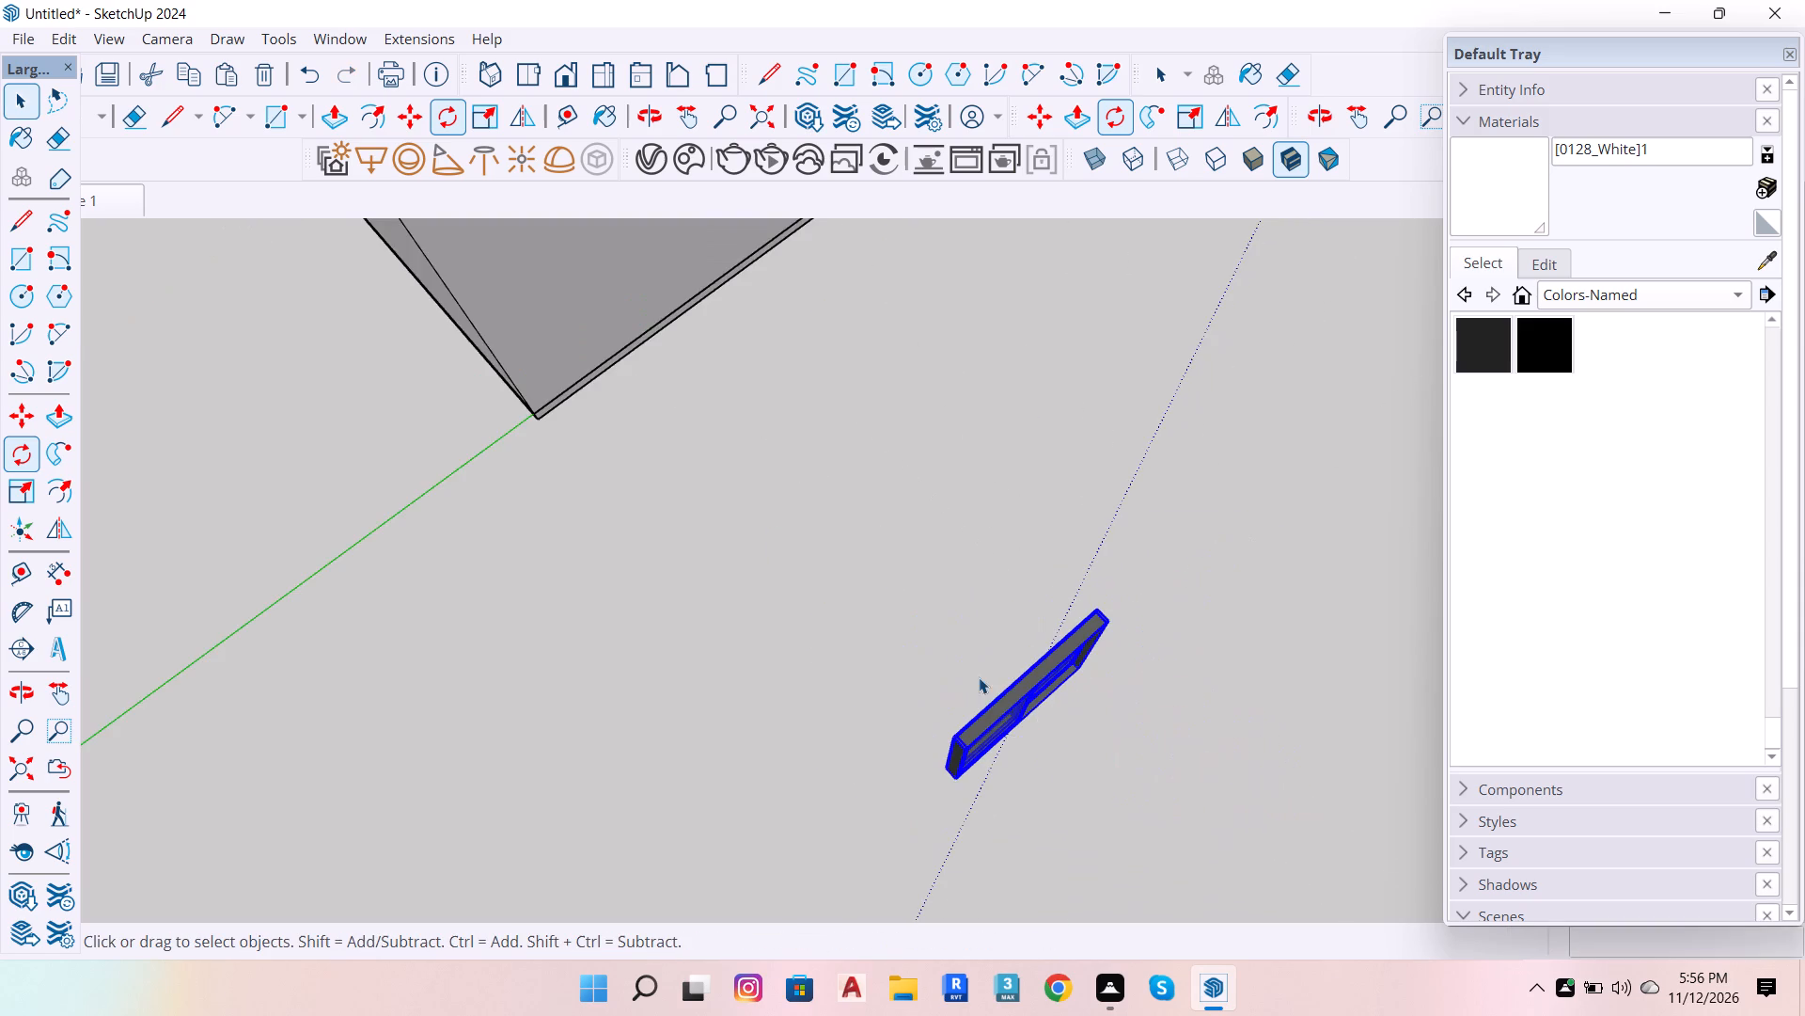
# Move the sliding window by its lower corner about 34' 2" into the opening in the rear passage's end wall.
pyautogui.scroll(4, 1063, 750)
pyautogui.scroll(6, 1071, 656)
pyautogui.press('m')
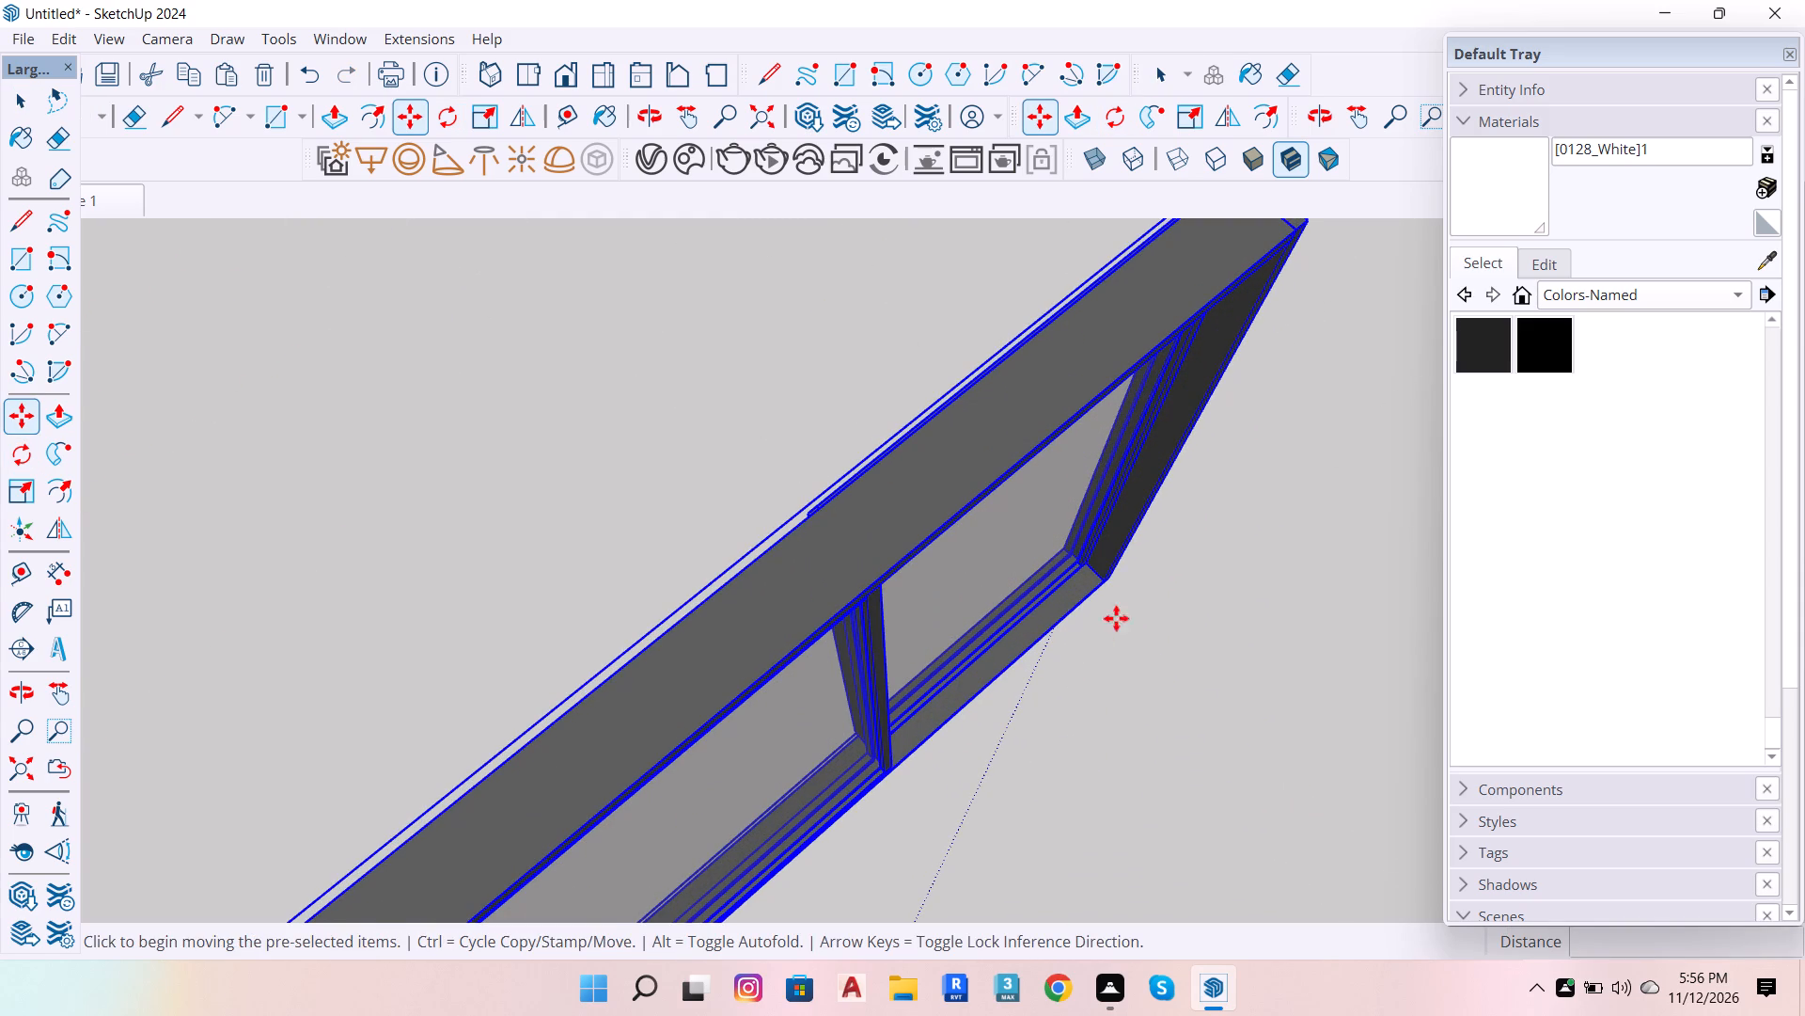
pyautogui.click(1114, 582)
pyautogui.scroll(-18, 1138, 706)
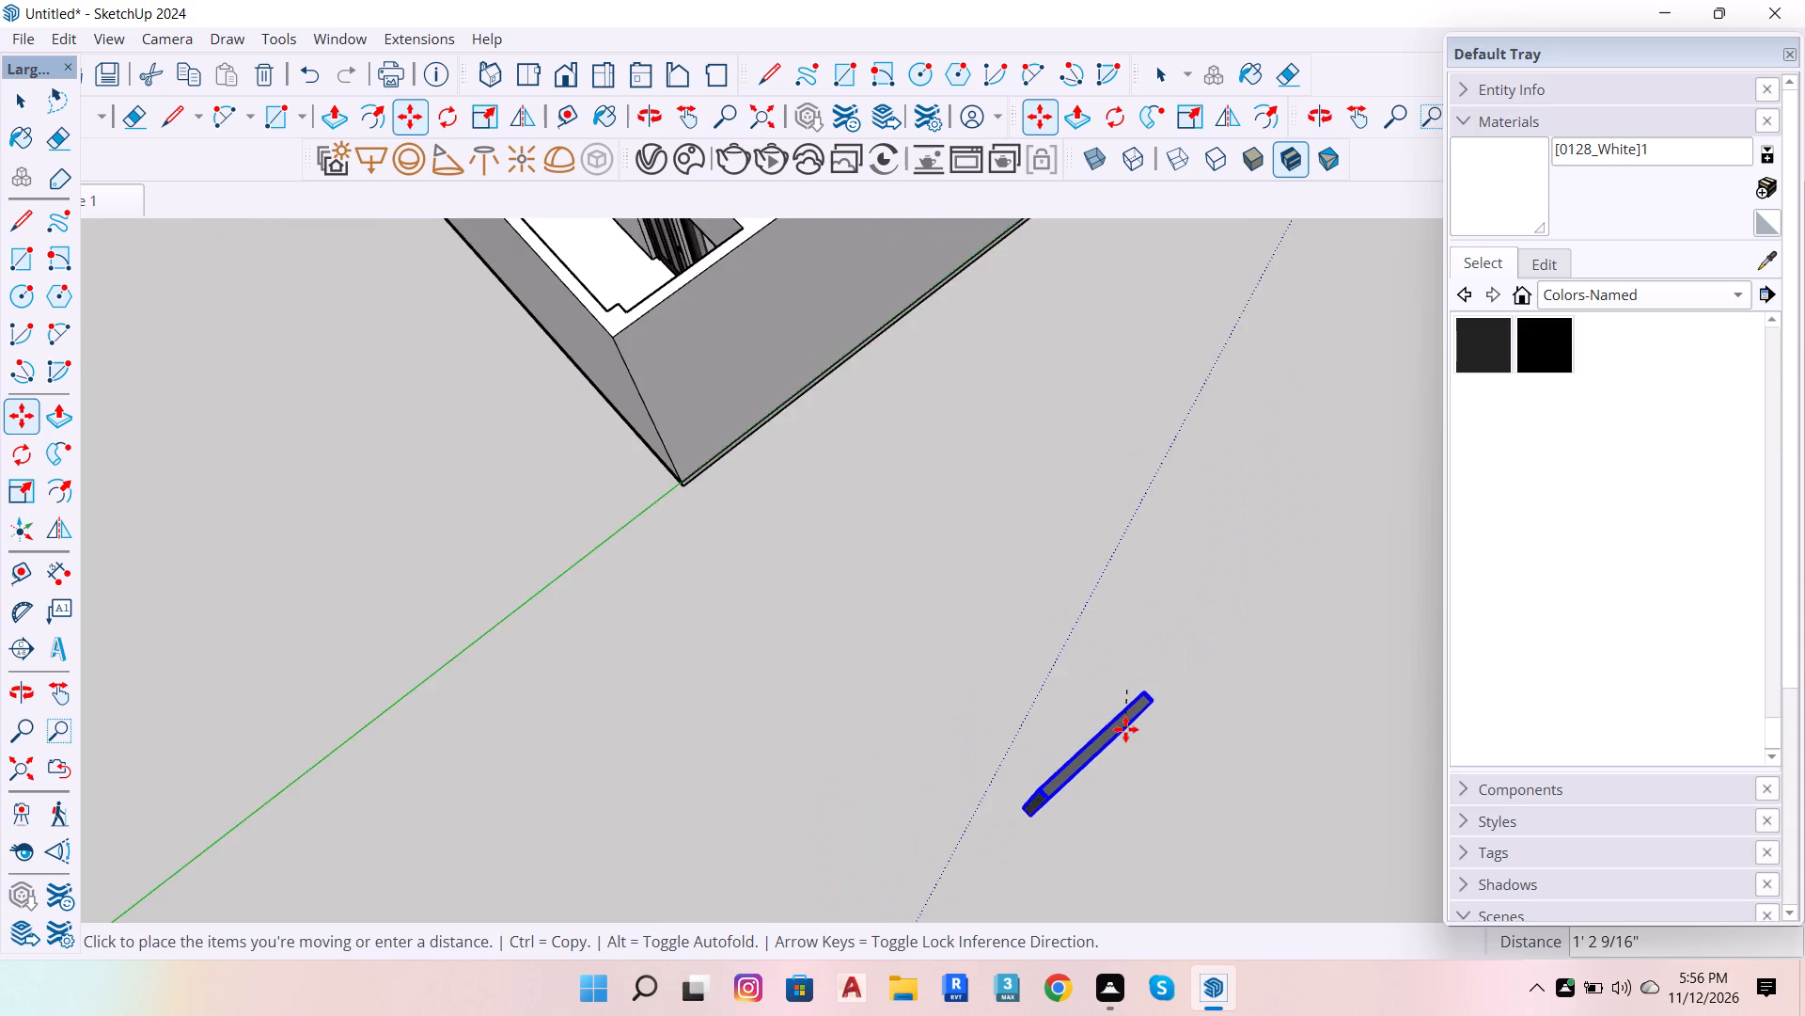
pyautogui.scroll(-13, 1125, 729)
pyautogui.scroll(12, 864, 470)
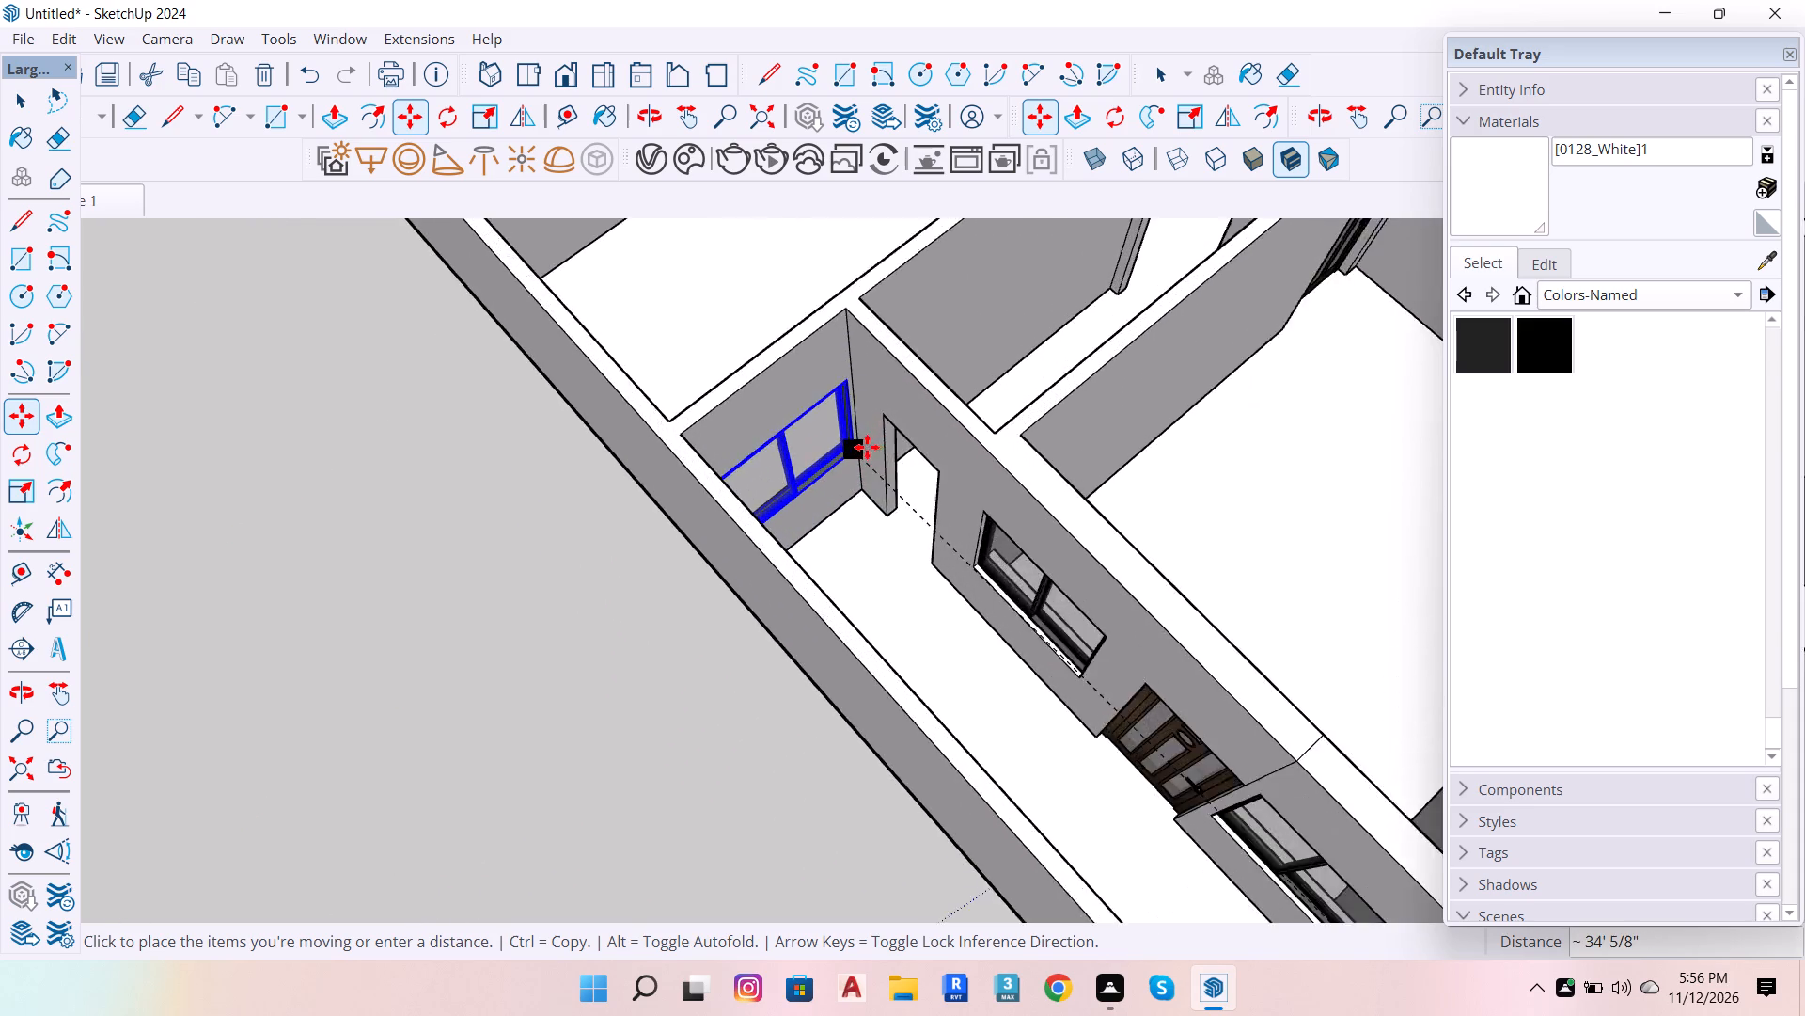
pyautogui.scroll(11, 867, 447)
pyautogui.scroll(4, 786, 453)
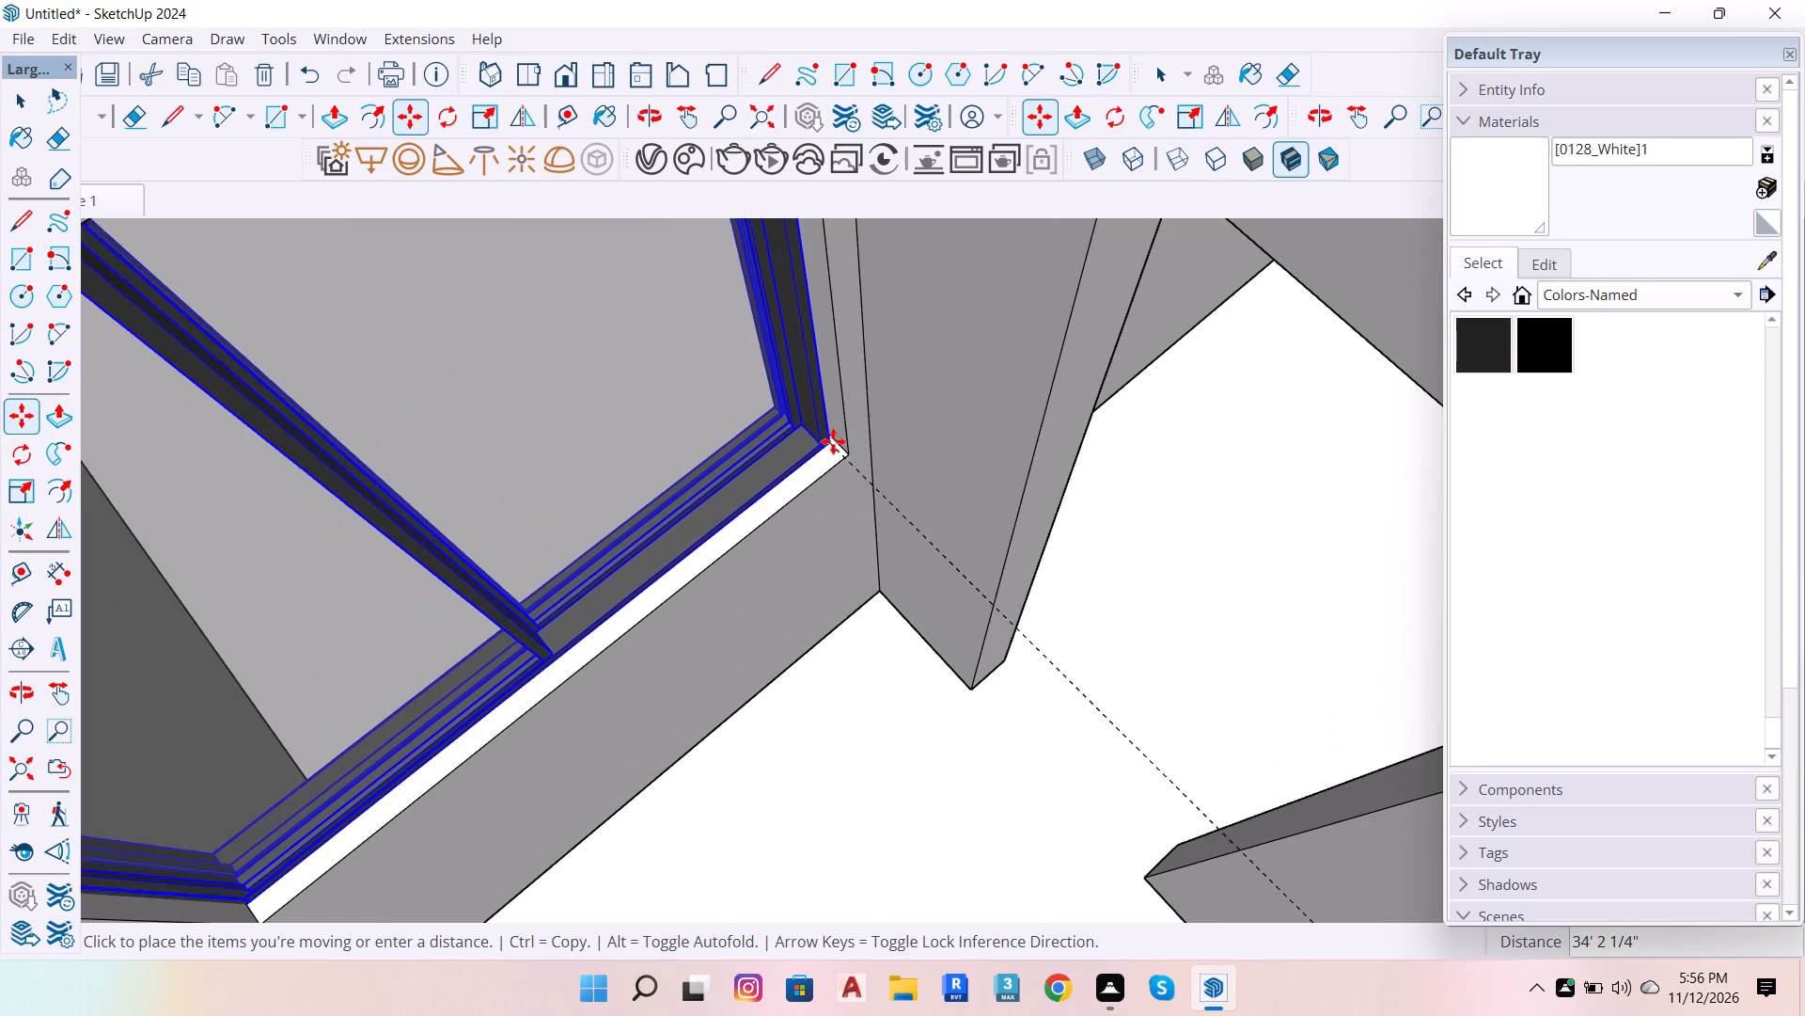
pyautogui.click(837, 437)
pyautogui.scroll(-6, 831, 478)
pyautogui.press('space')
pyautogui.scroll(-11, 761, 520)
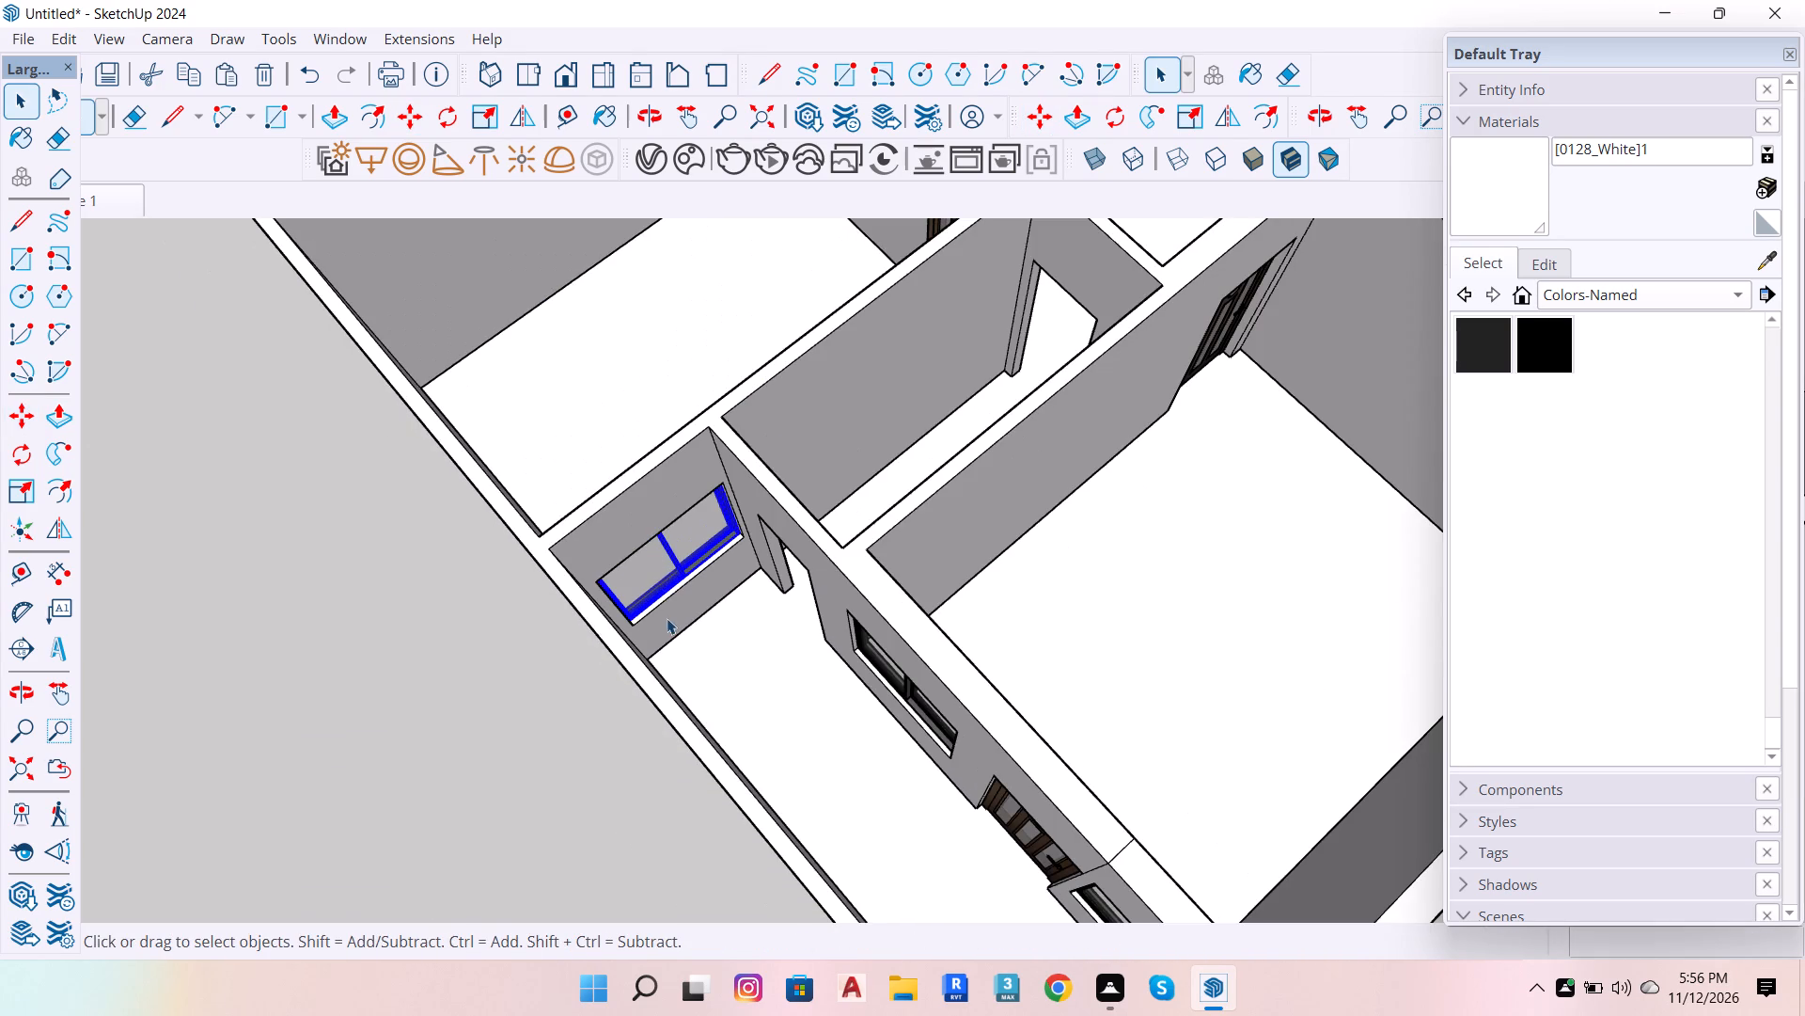
# Move the sliding window by its lower corner on the adjoining room's side about 2 1/8" into the wall opening.
pyautogui.press('o')
pyautogui.moveTo(396, 610); pyautogui.dragTo(1334, 532)
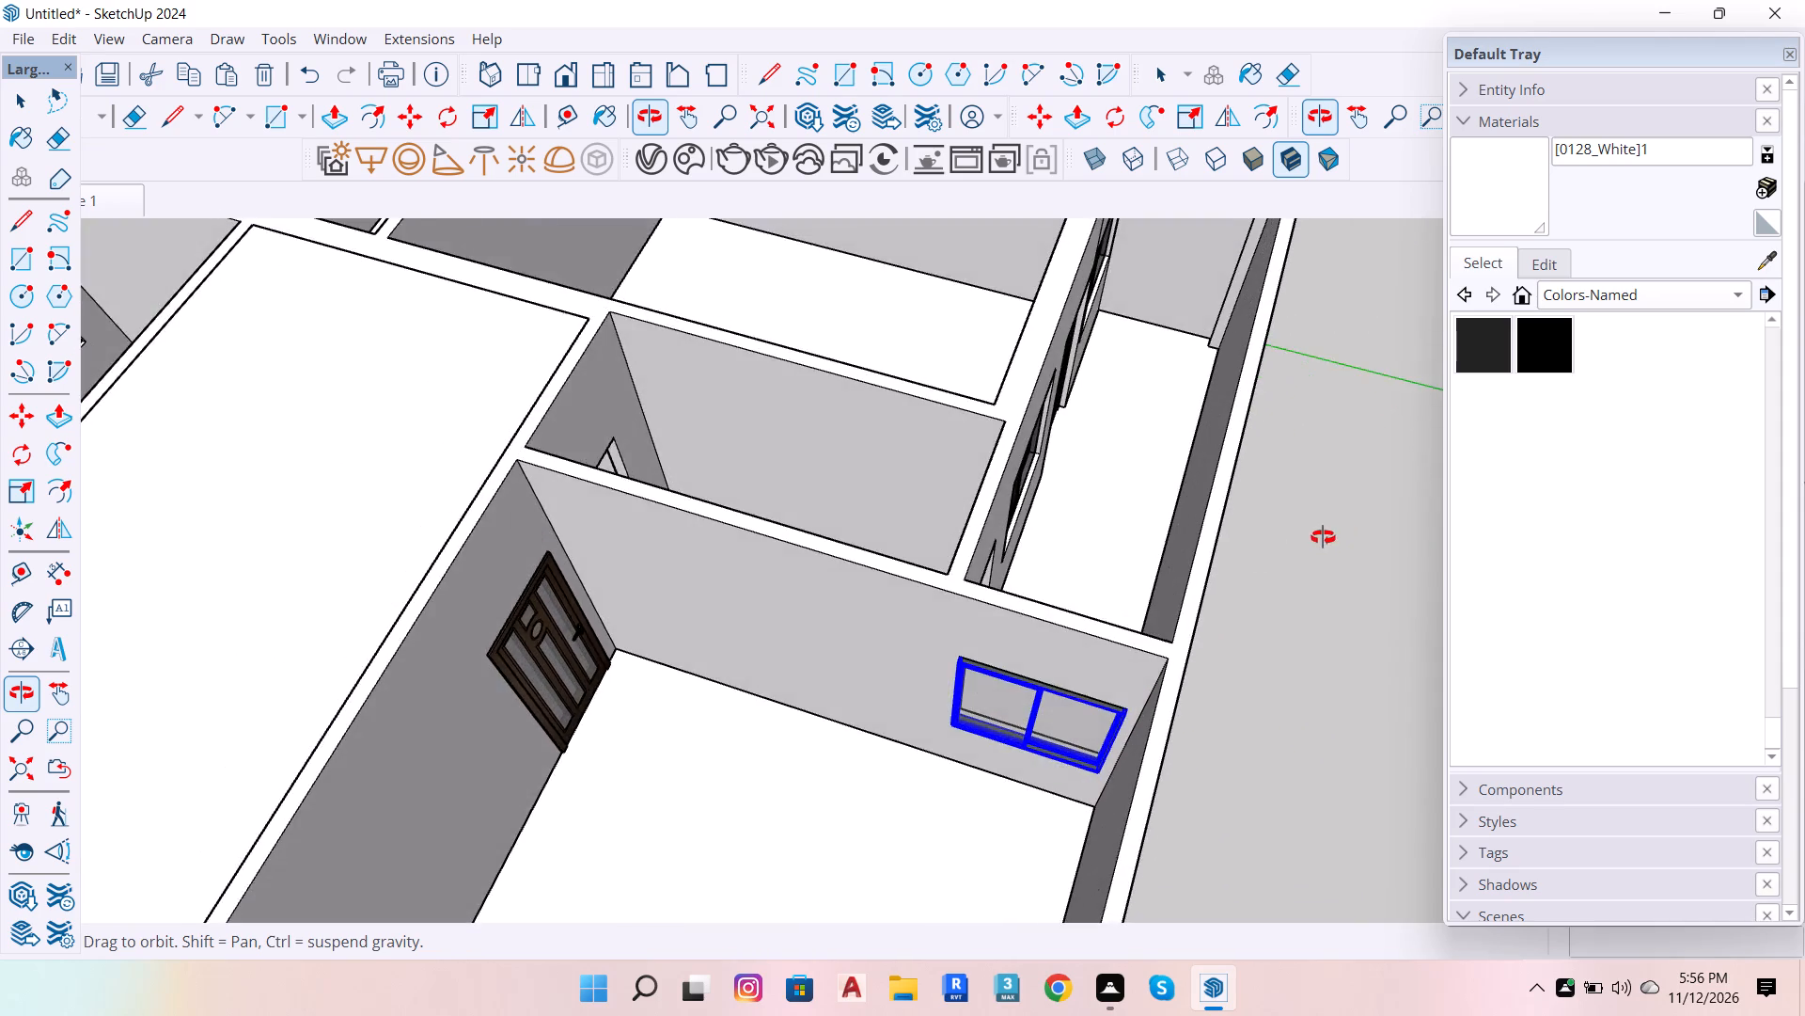
pyautogui.scroll(12, 940, 712)
pyautogui.press('space')
pyautogui.scroll(10, 950, 730)
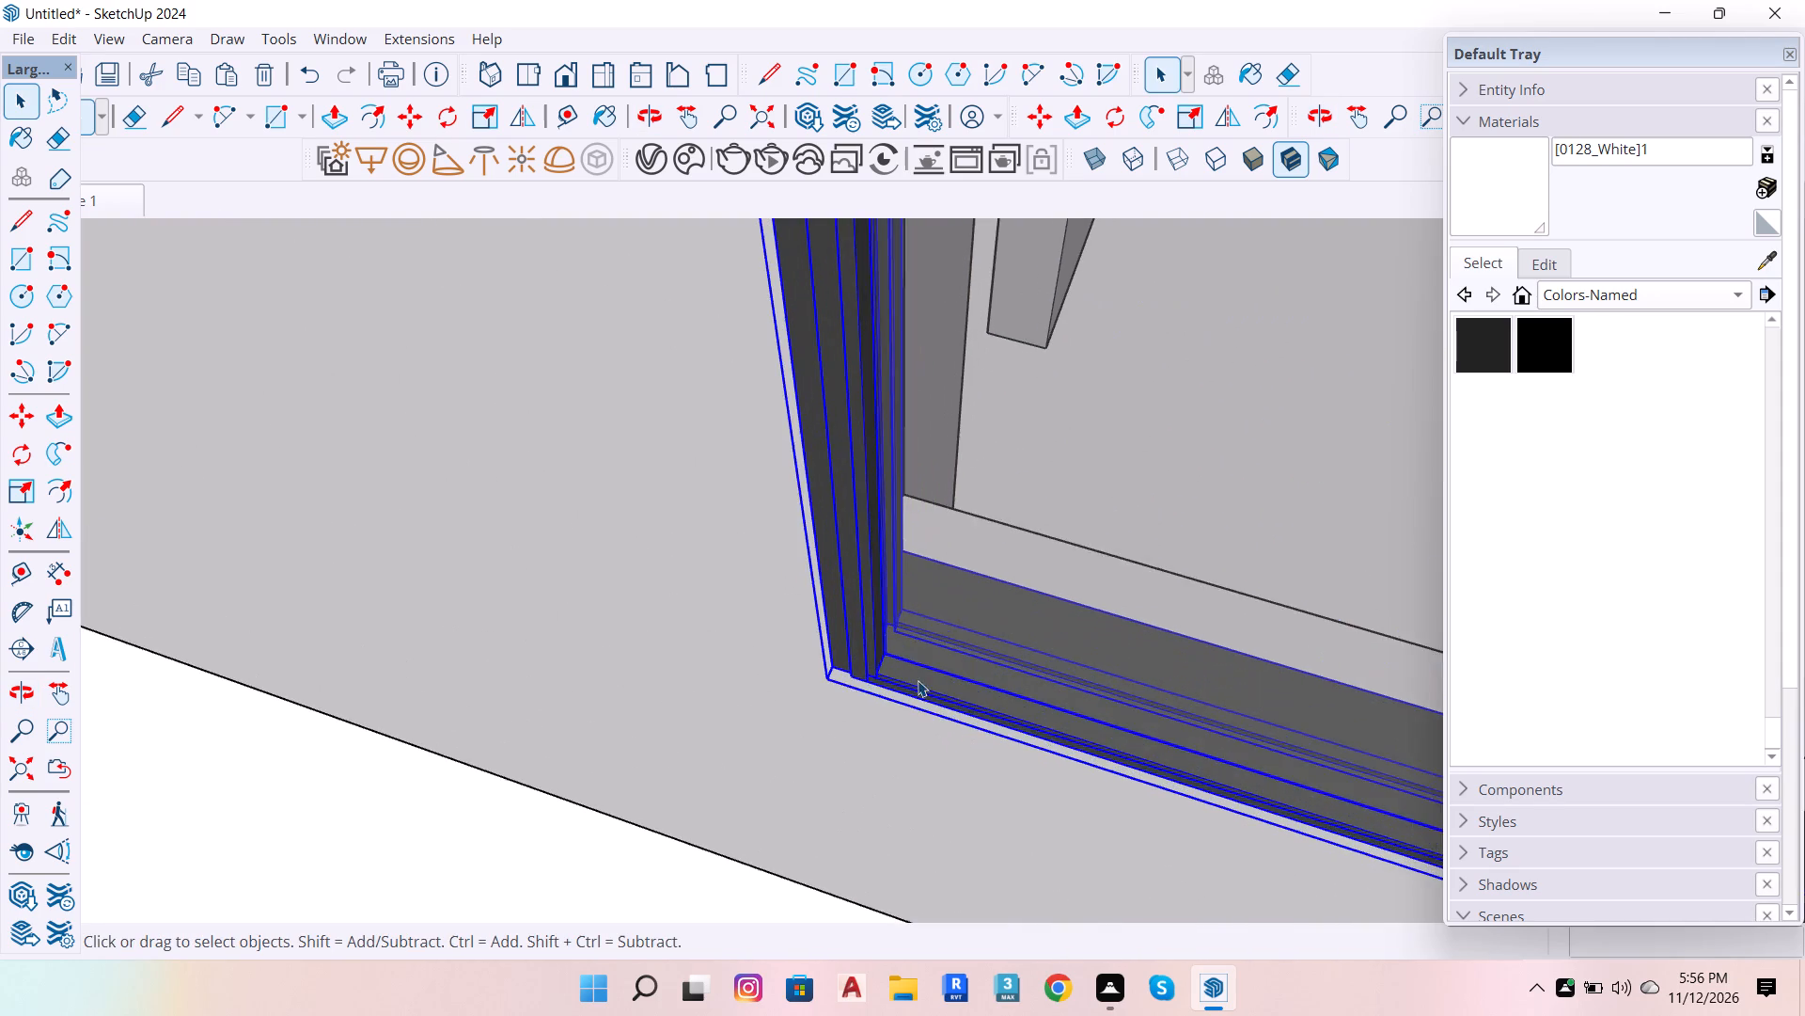
pyautogui.scroll(7, 918, 680)
pyautogui.scroll(5, 829, 675)
pyautogui.press('m')
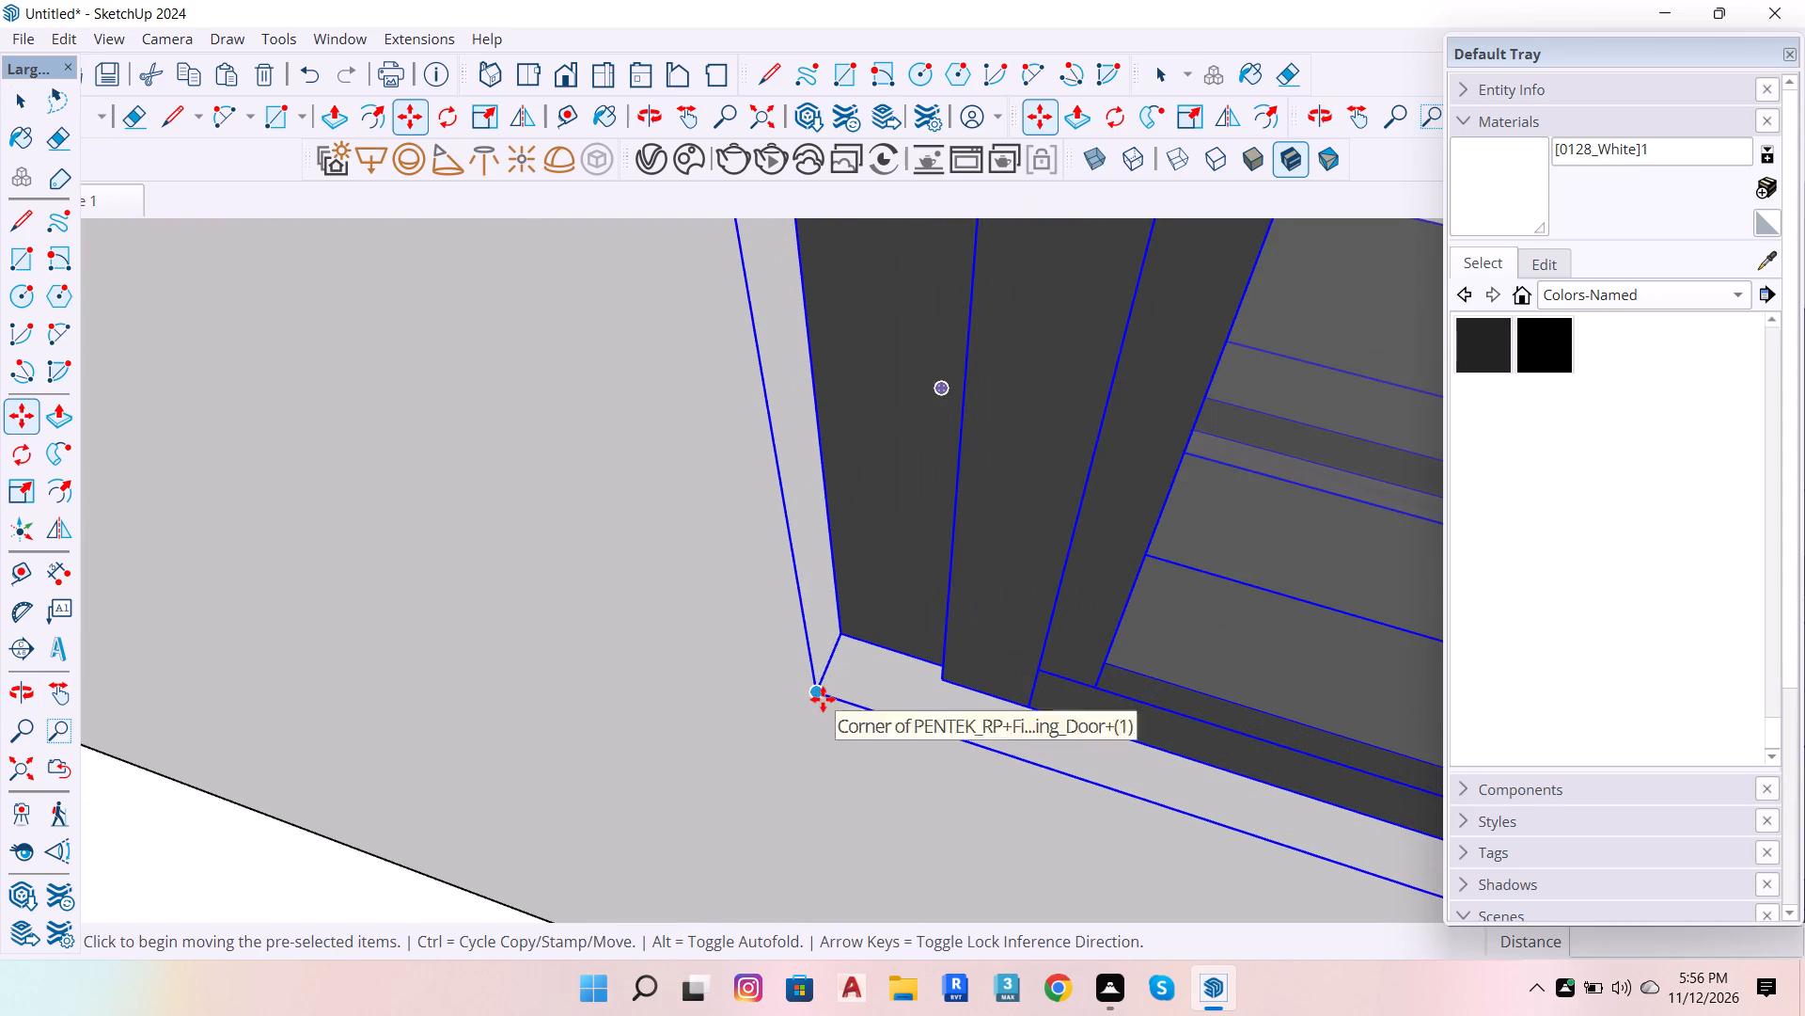
pyautogui.click(823, 699)
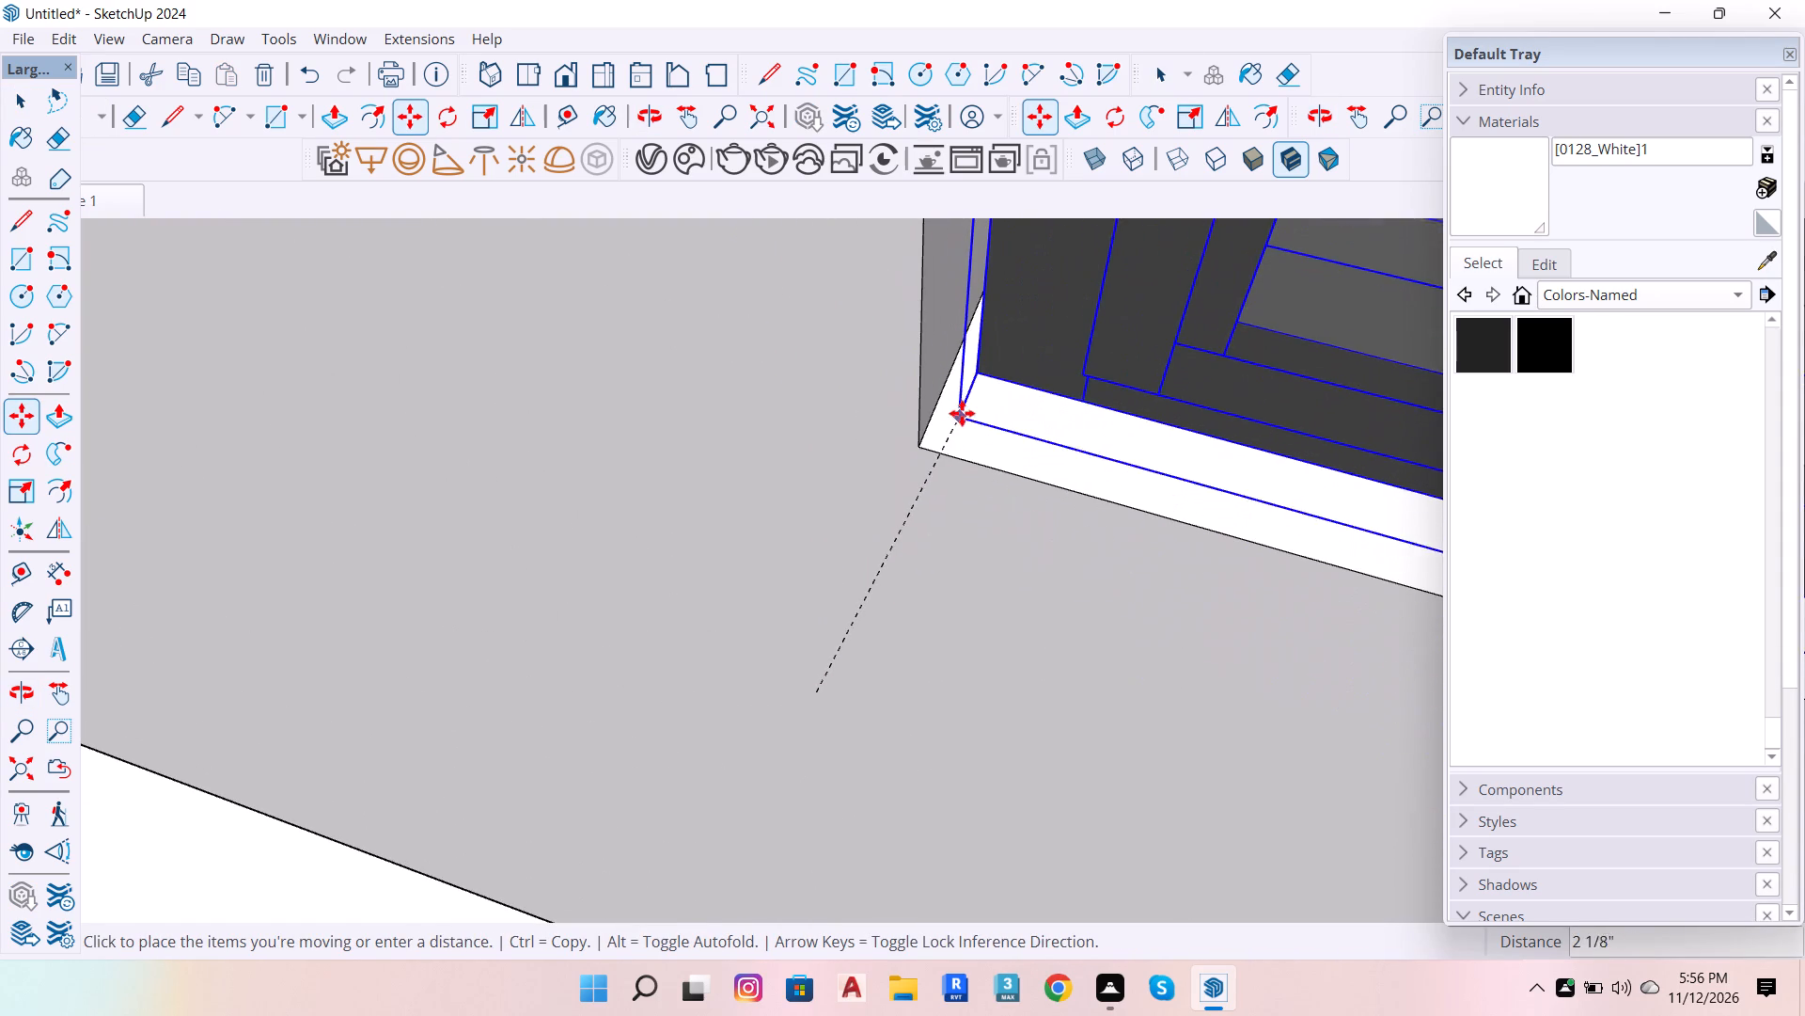
pyautogui.click(940, 418)
# Nudge the sliding window slightly by the same lower corner to refine its seat in the end-wall opening.
pyautogui.scroll(-16, 698, 638)
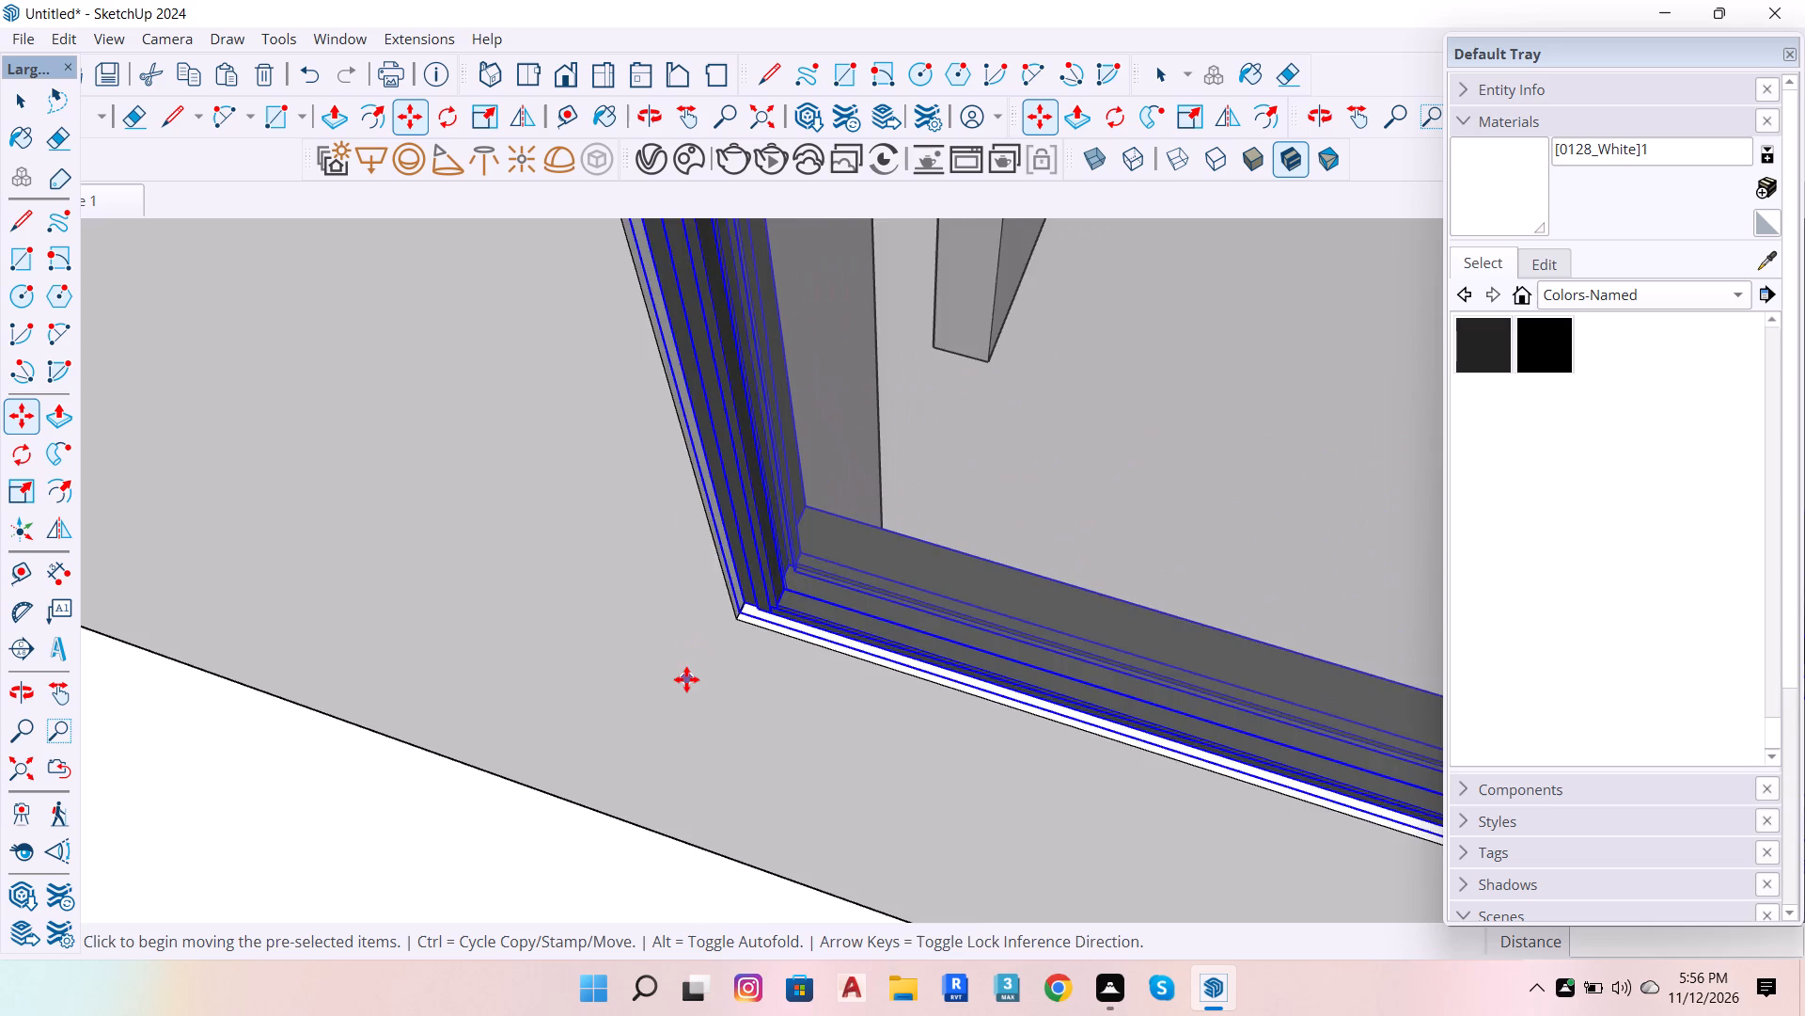
pyautogui.scroll(-3, 686, 679)
pyautogui.scroll(16, 756, 650)
pyautogui.scroll(4, 643, 643)
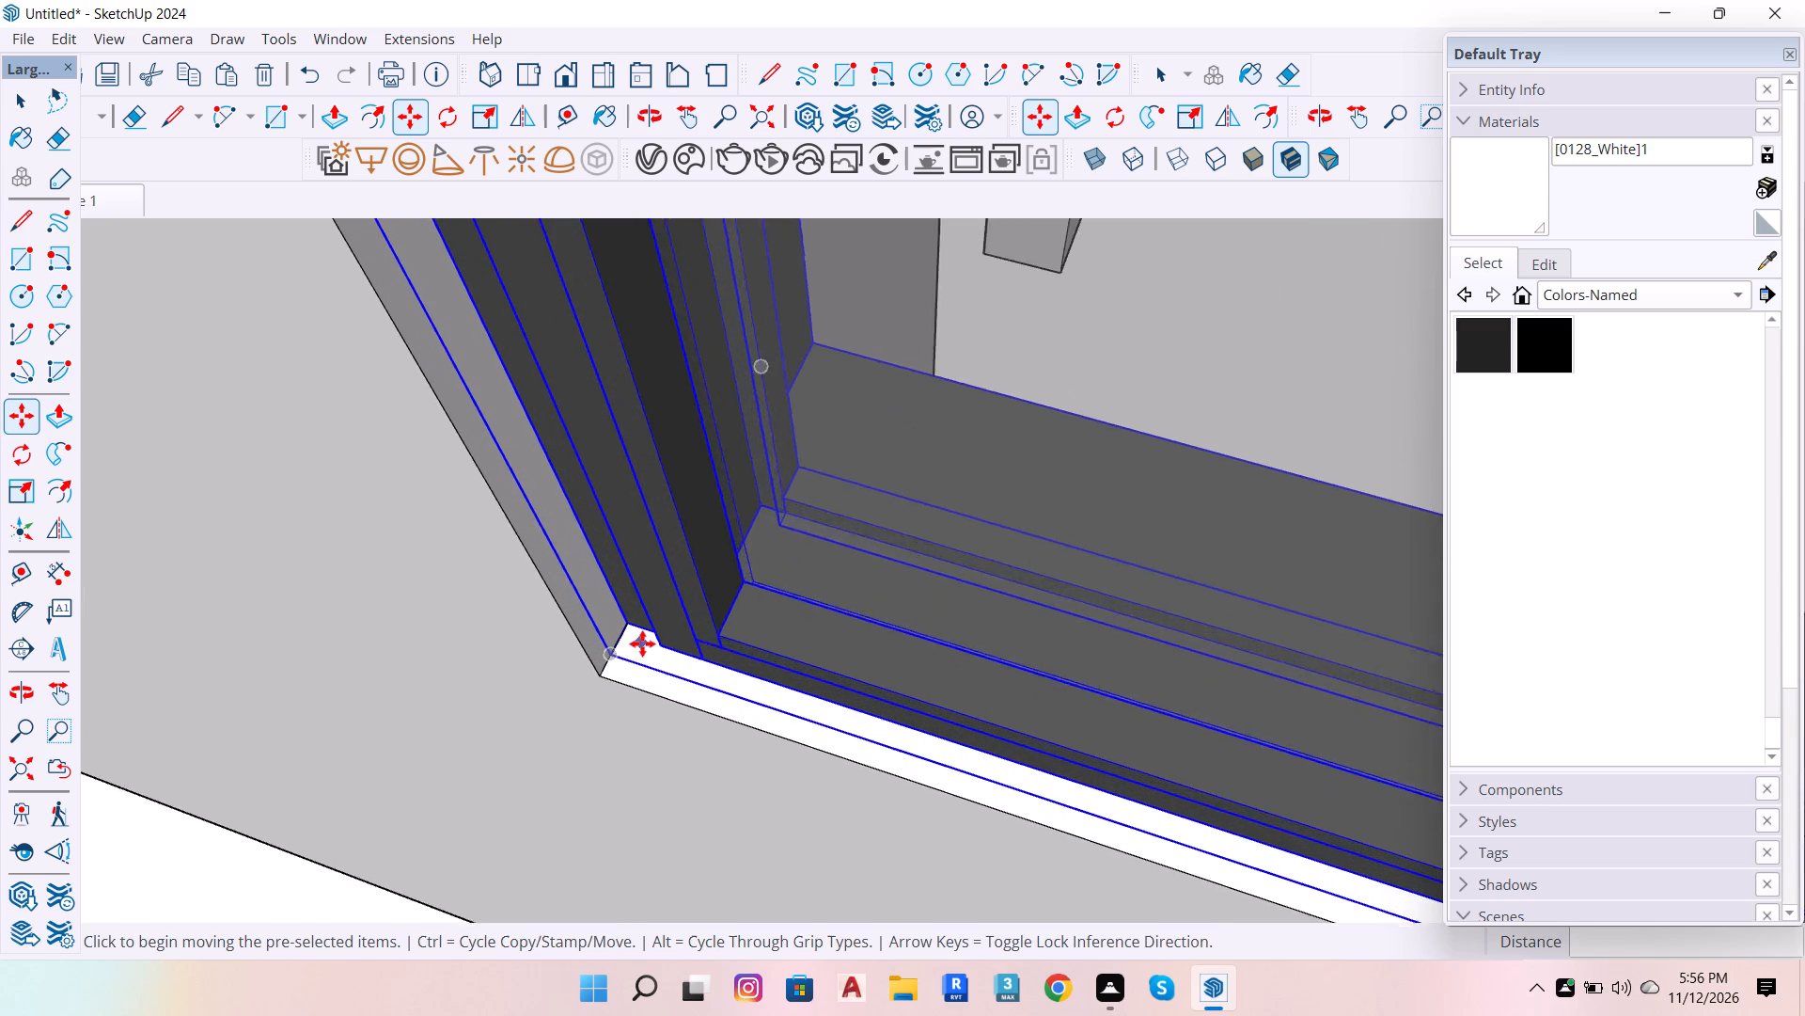
pyautogui.scroll(3, 642, 643)
pyautogui.click(588, 661)
pyautogui.click(603, 638)
pyautogui.scroll(-4, 444, 793)
pyautogui.press('space')
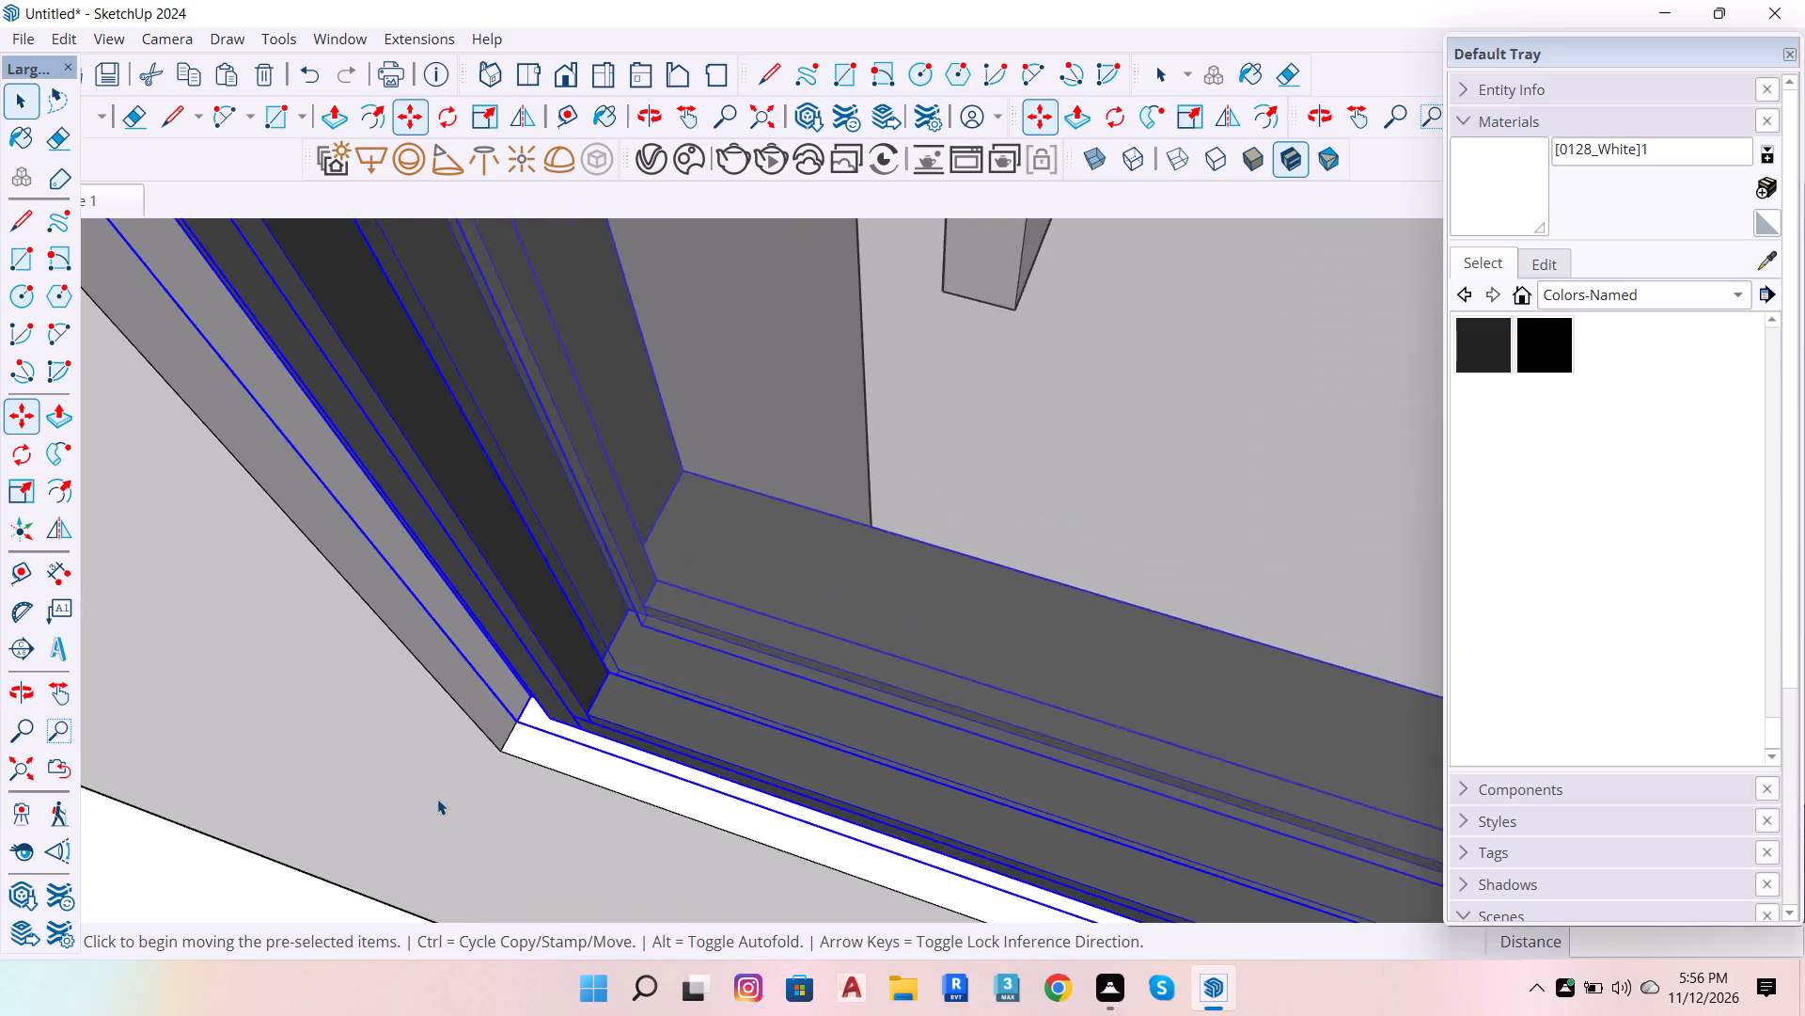
# Deselect the sliding window and examine its fit in the end-wall opening from both sides of the wall.
pyautogui.scroll(-20, 437, 799)
pyautogui.scroll(-14, 437, 799)
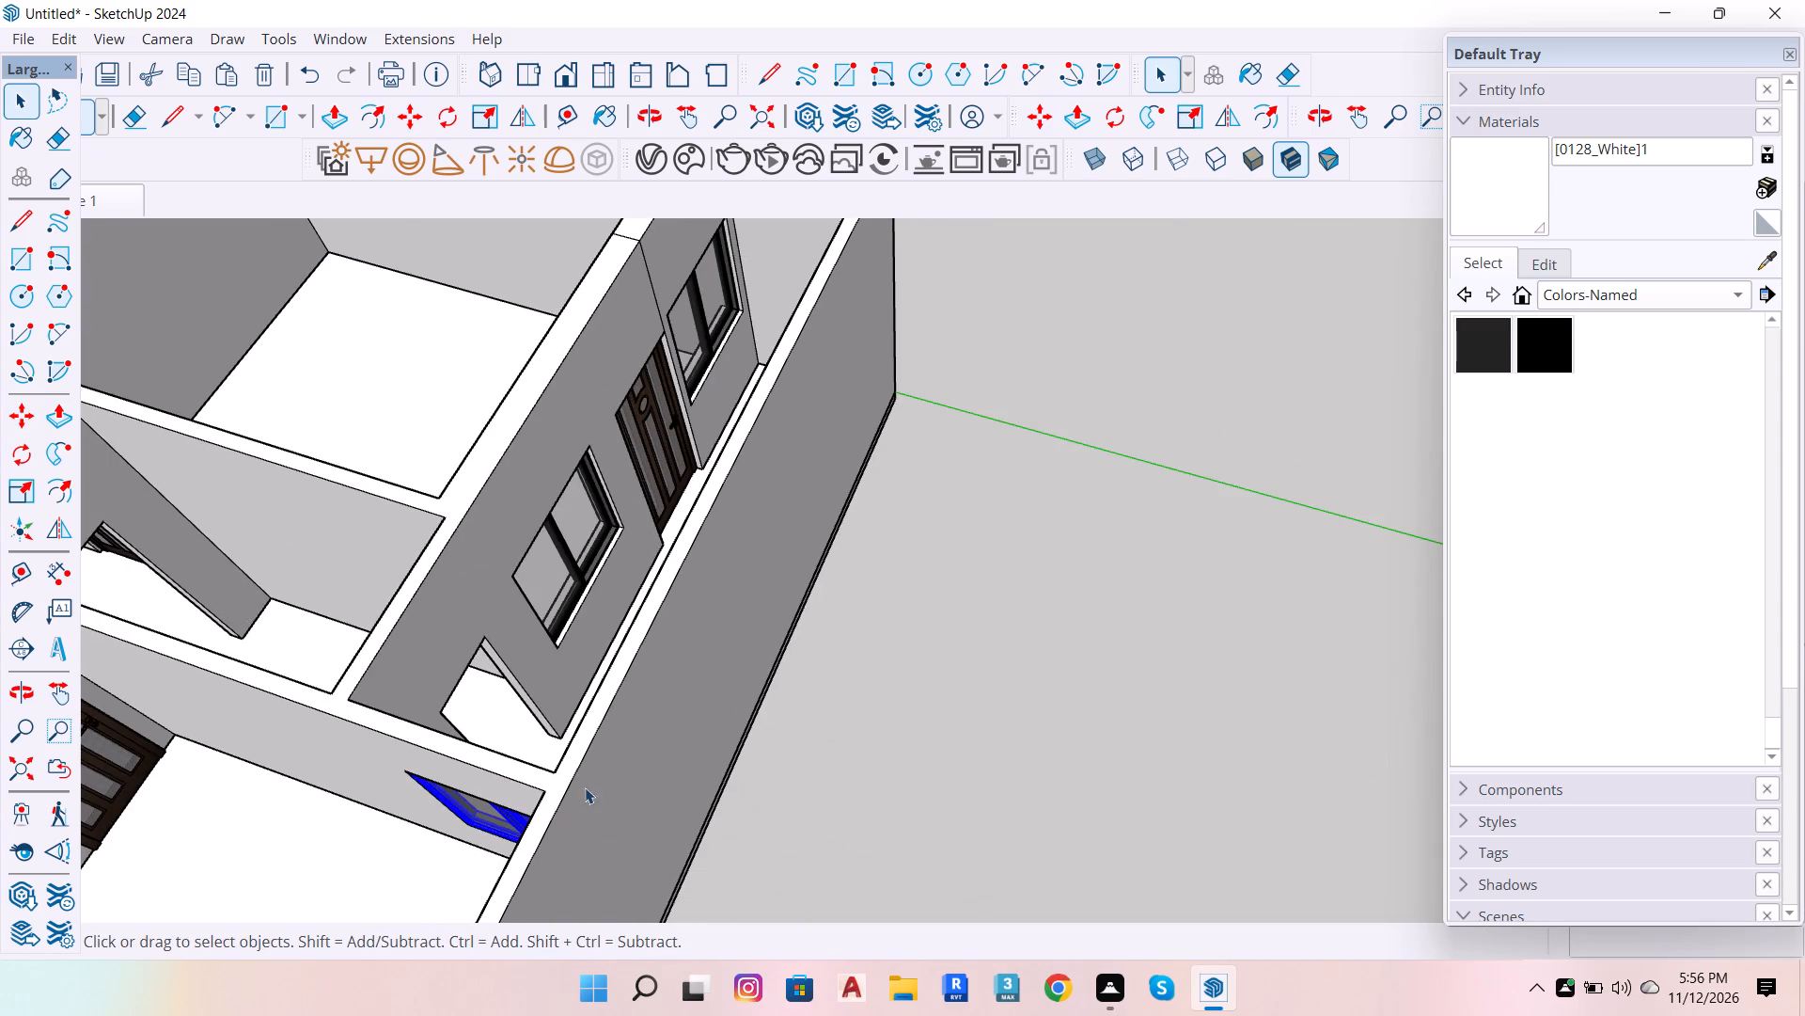
pyautogui.press('o')
pyautogui.moveTo(829, 610); pyautogui.dragTo(306, 850)
pyautogui.scroll(8, 398, 806)
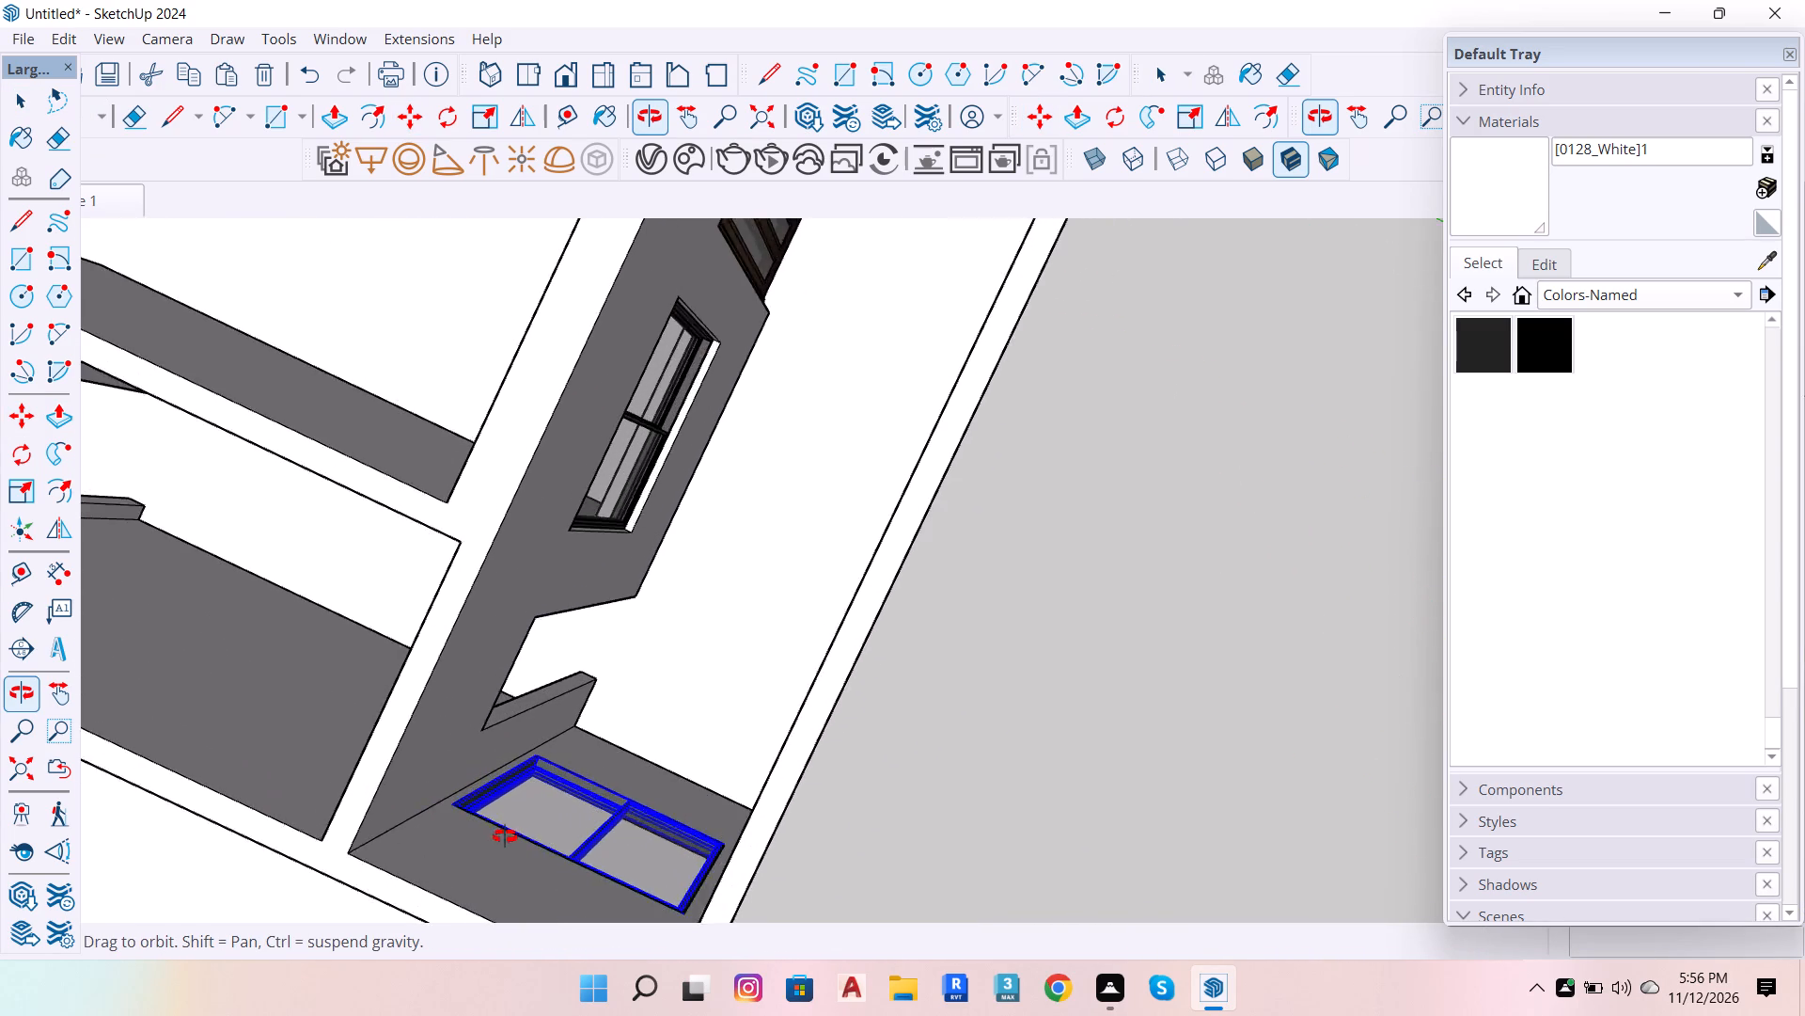
pyautogui.scroll(3, 505, 836)
pyautogui.press('space')
pyautogui.click(737, 713)
pyautogui.scroll(6, 635, 801)
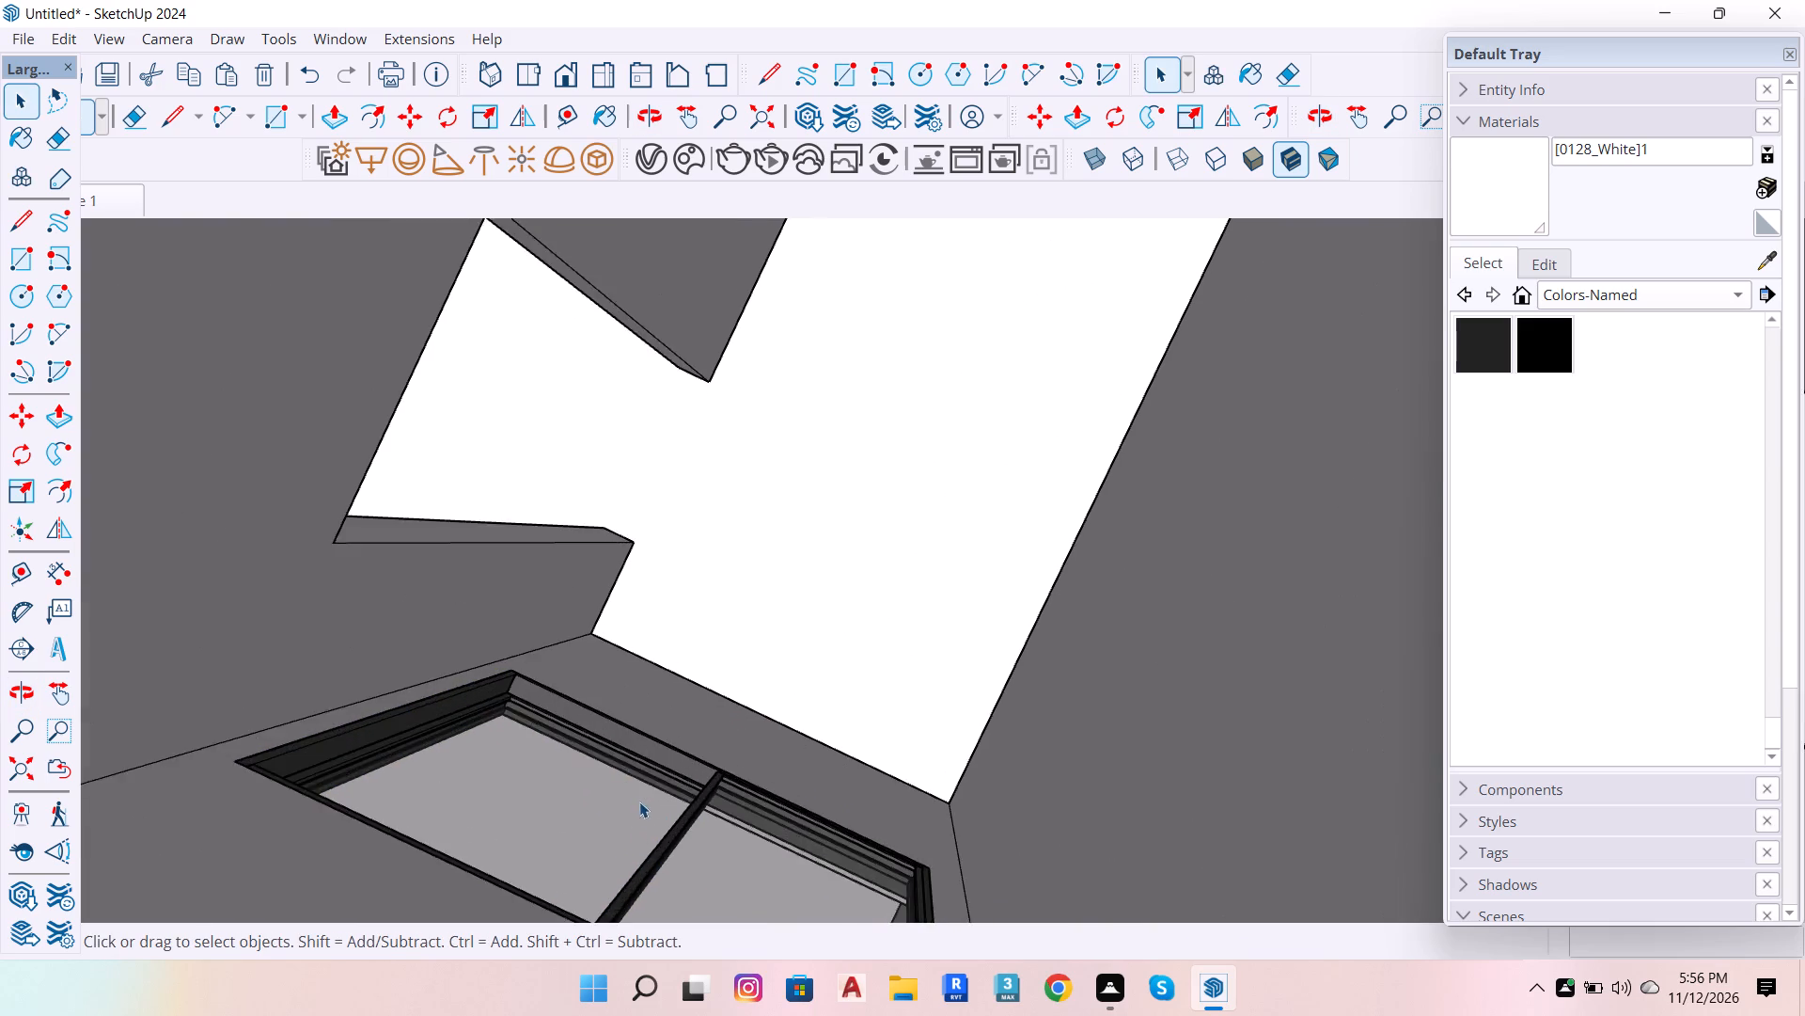
pyautogui.scroll(11, 639, 802)
pyautogui.scroll(-6, 792, 734)
pyautogui.scroll(2, 798, 737)
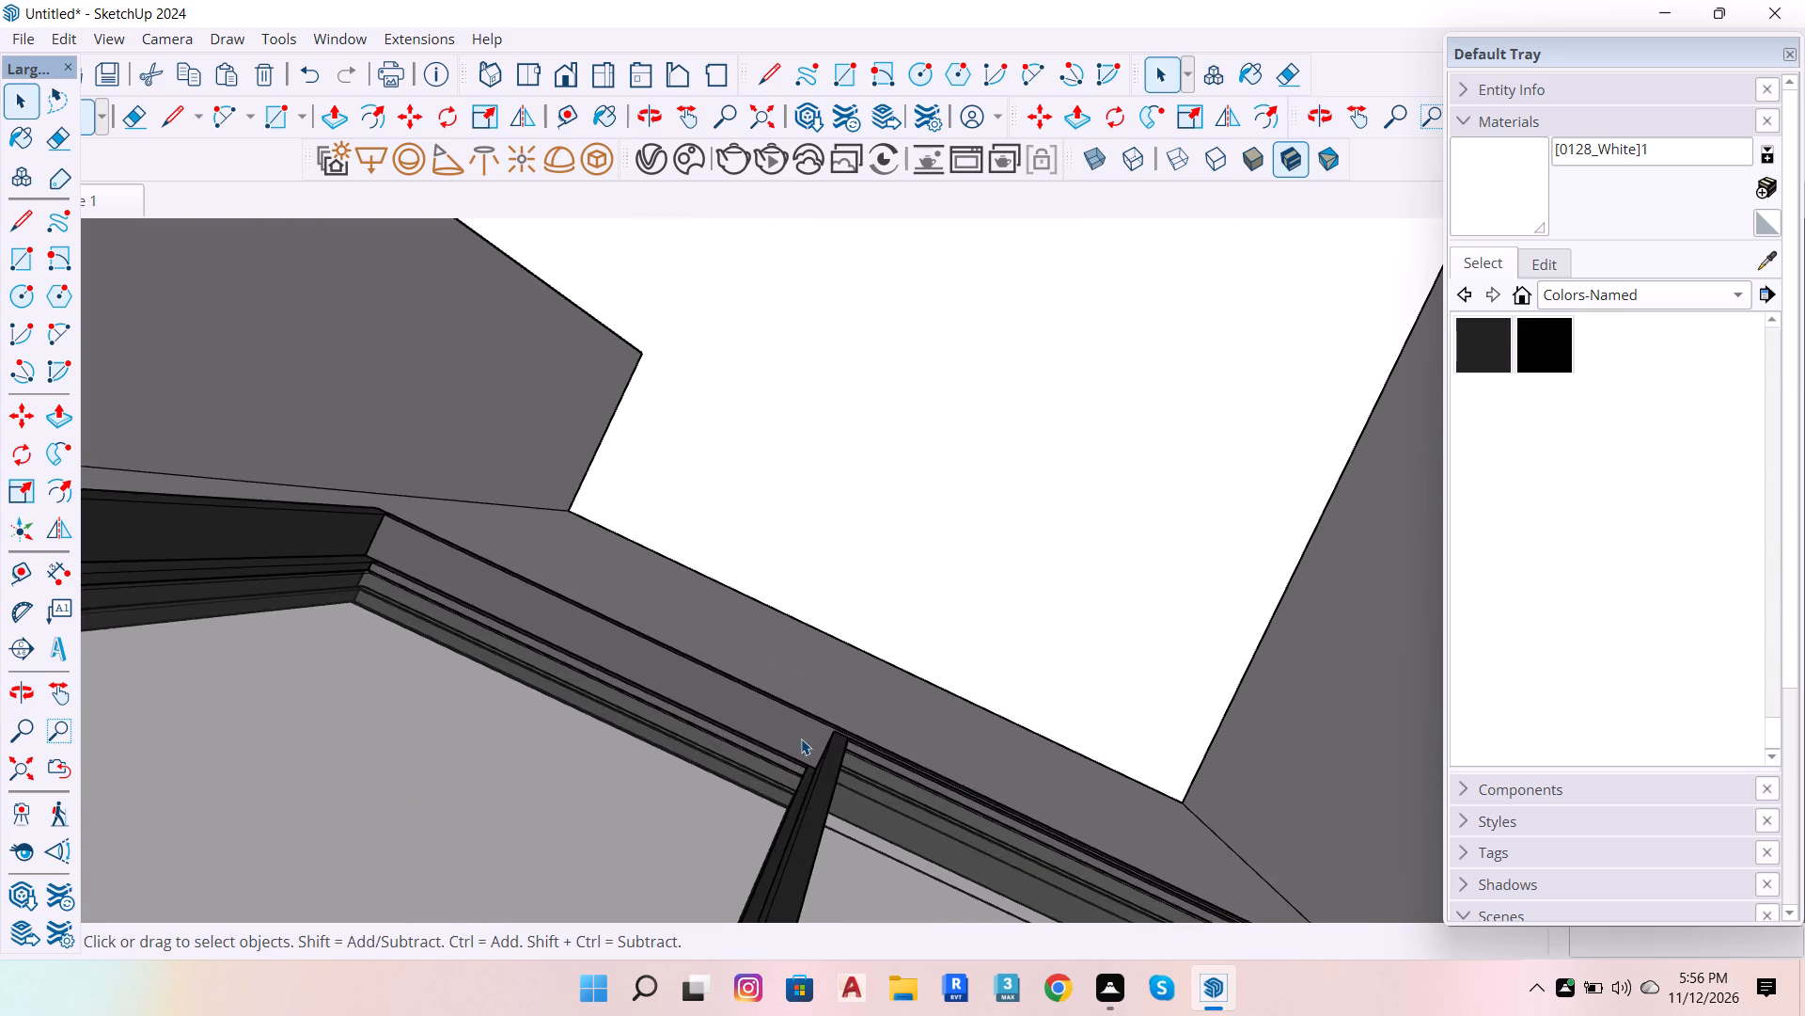
pyautogui.scroll(-6, 804, 739)
pyautogui.scroll(-7, 1079, 665)
pyautogui.scroll(5, 1055, 730)
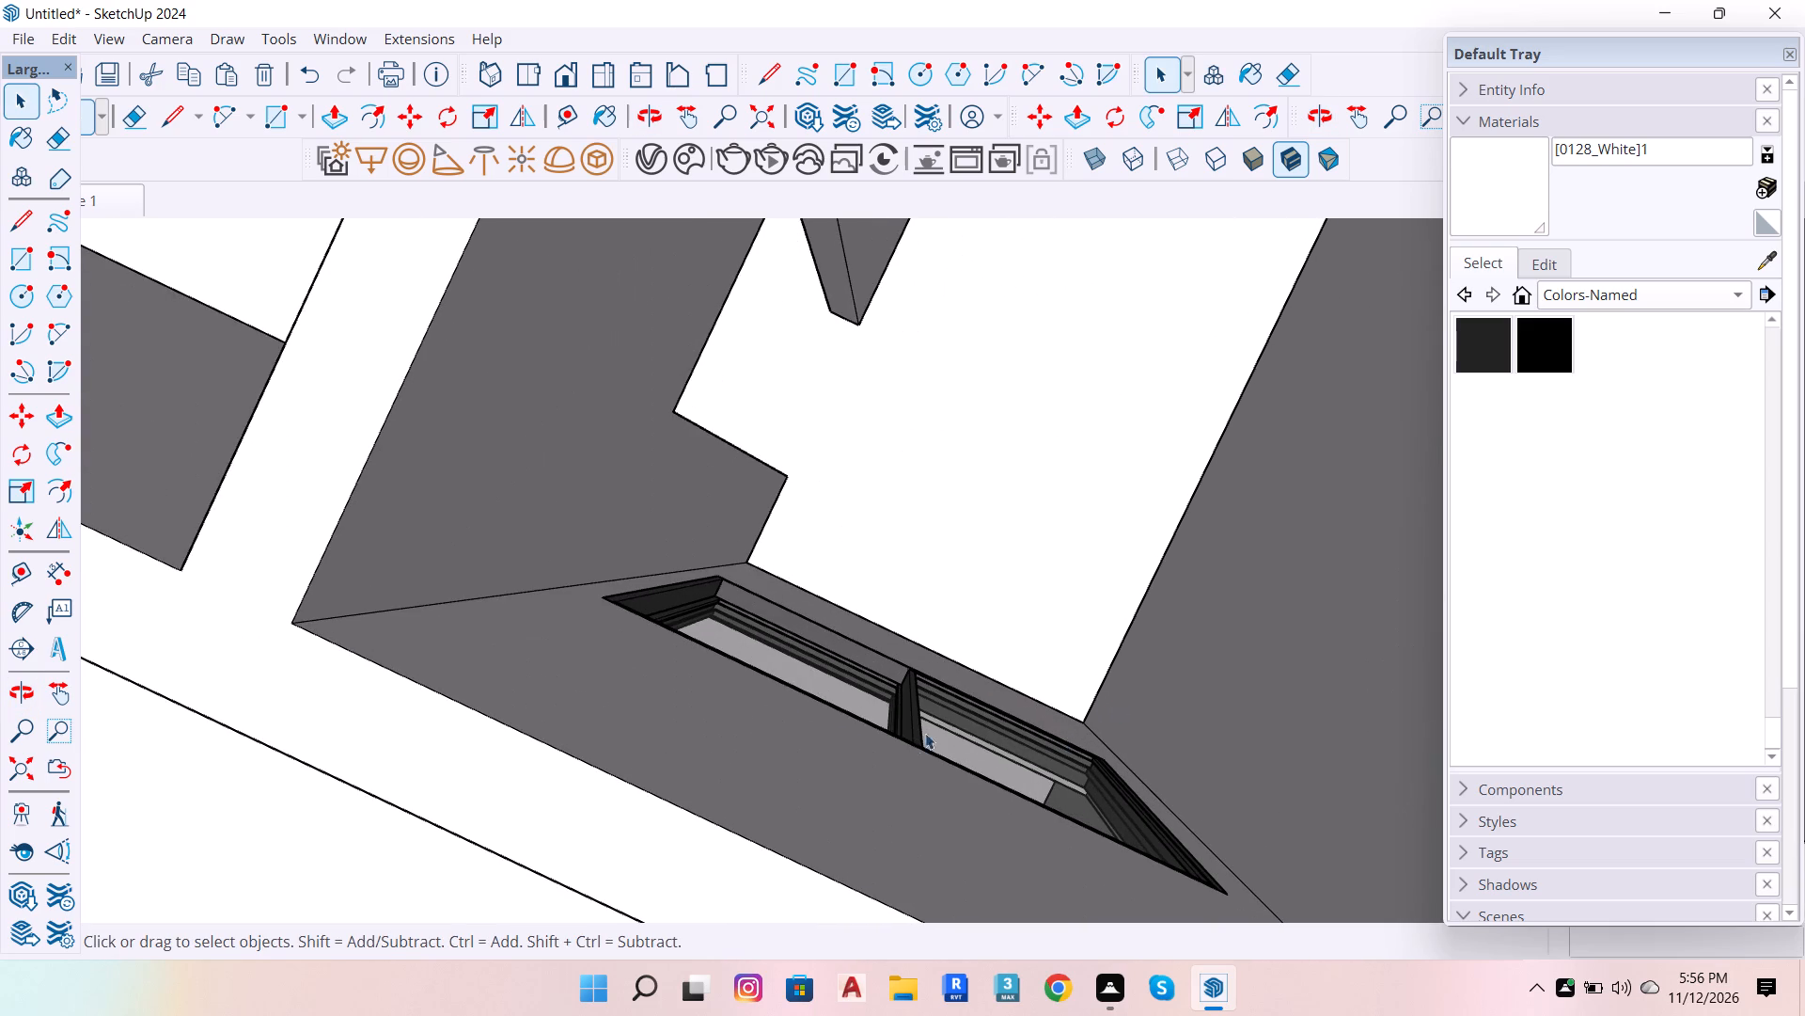
pyautogui.press('o')
pyautogui.moveTo(1044, 688); pyautogui.dragTo(570, 786)
pyautogui.moveTo(574, 802); pyautogui.dragTo(581, 806)
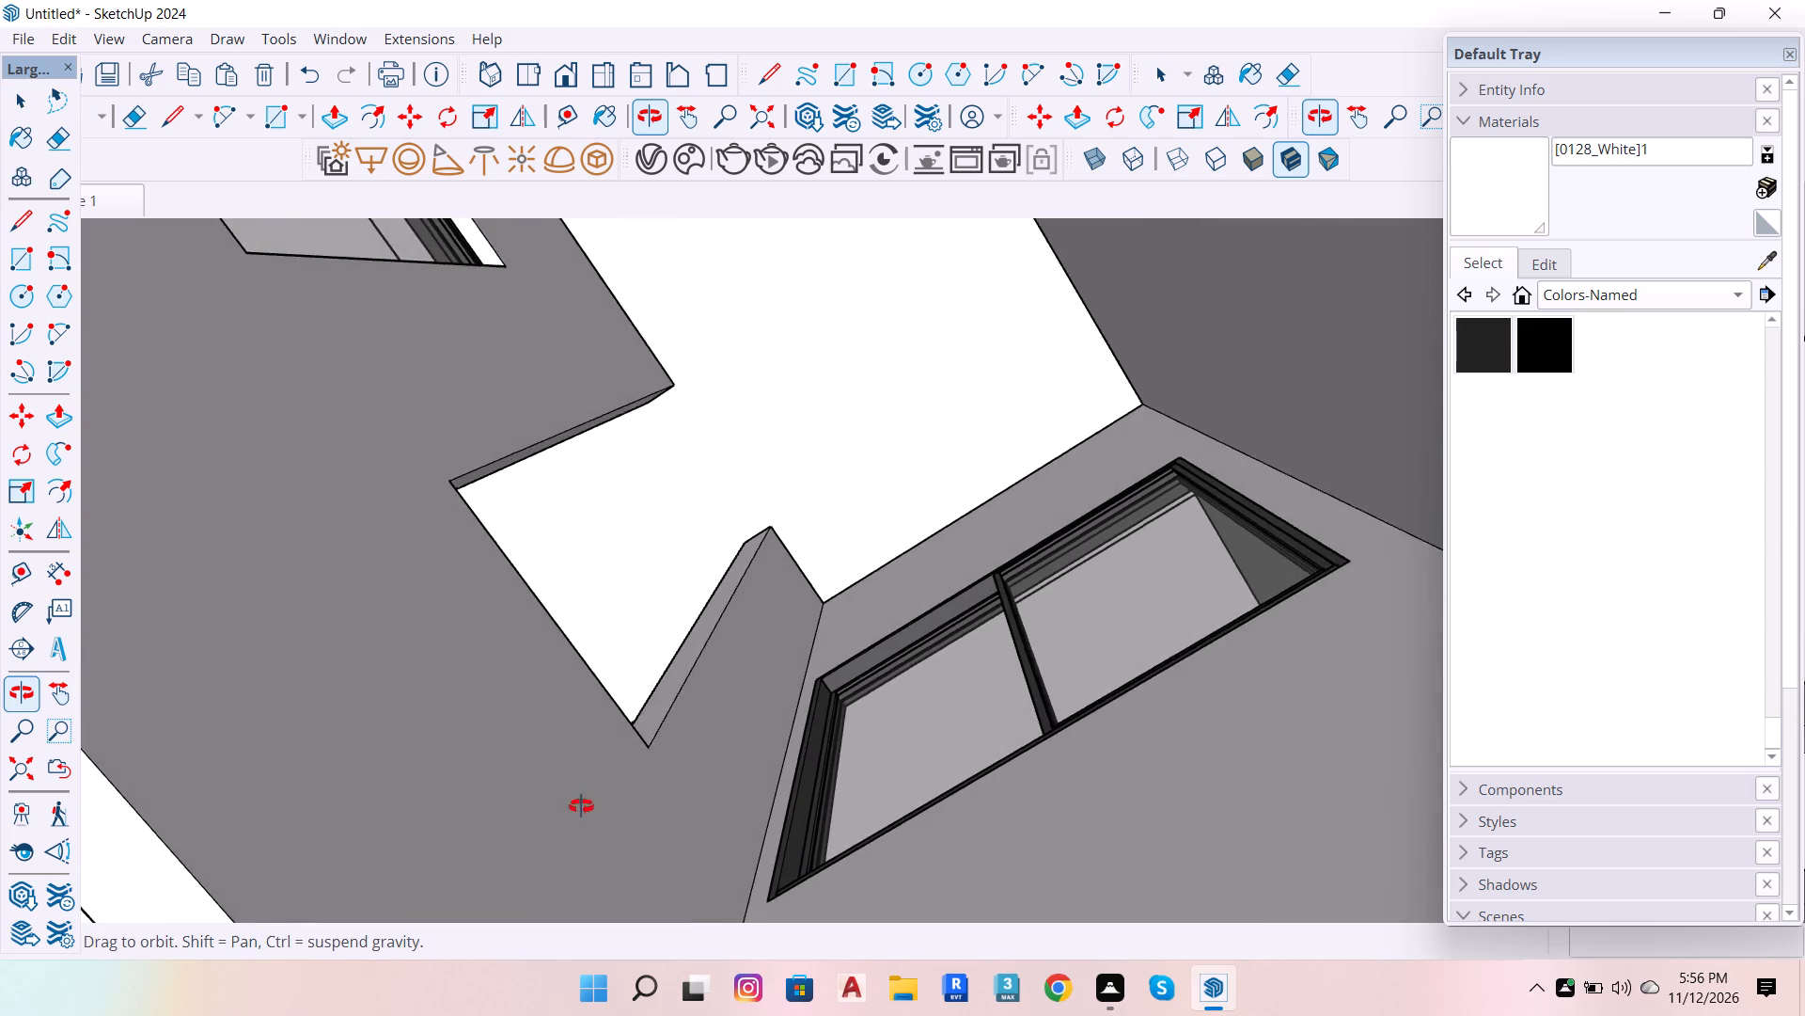
pyautogui.moveTo(581, 806); pyautogui.dragTo(1204, 620)
pyautogui.moveTo(1007, 805); pyautogui.dragTo(746, 680)
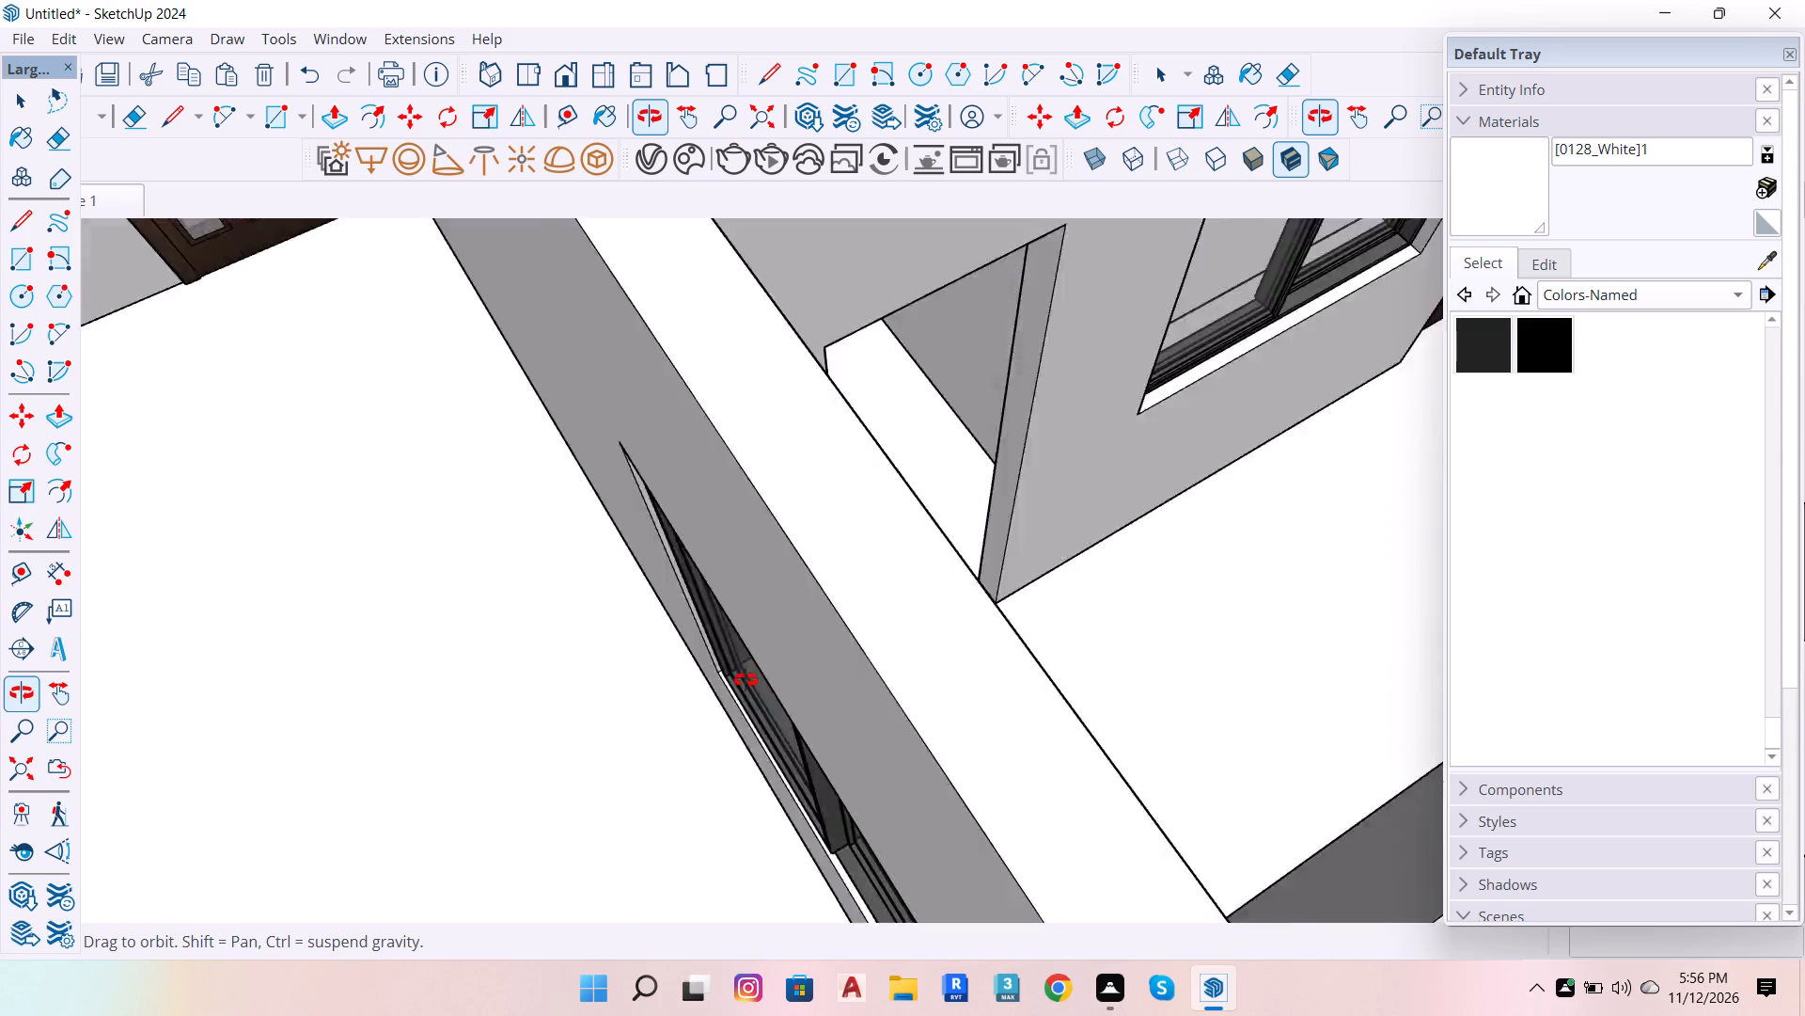
pyautogui.moveTo(746, 680); pyautogui.dragTo(20, 790)
# Push/Pull the passage-side face of the rear end wall around the sliding window outward by 2".
pyautogui.scroll(4, 548, 732)
pyautogui.moveTo(557, 738); pyautogui.dragTo(477, 468)
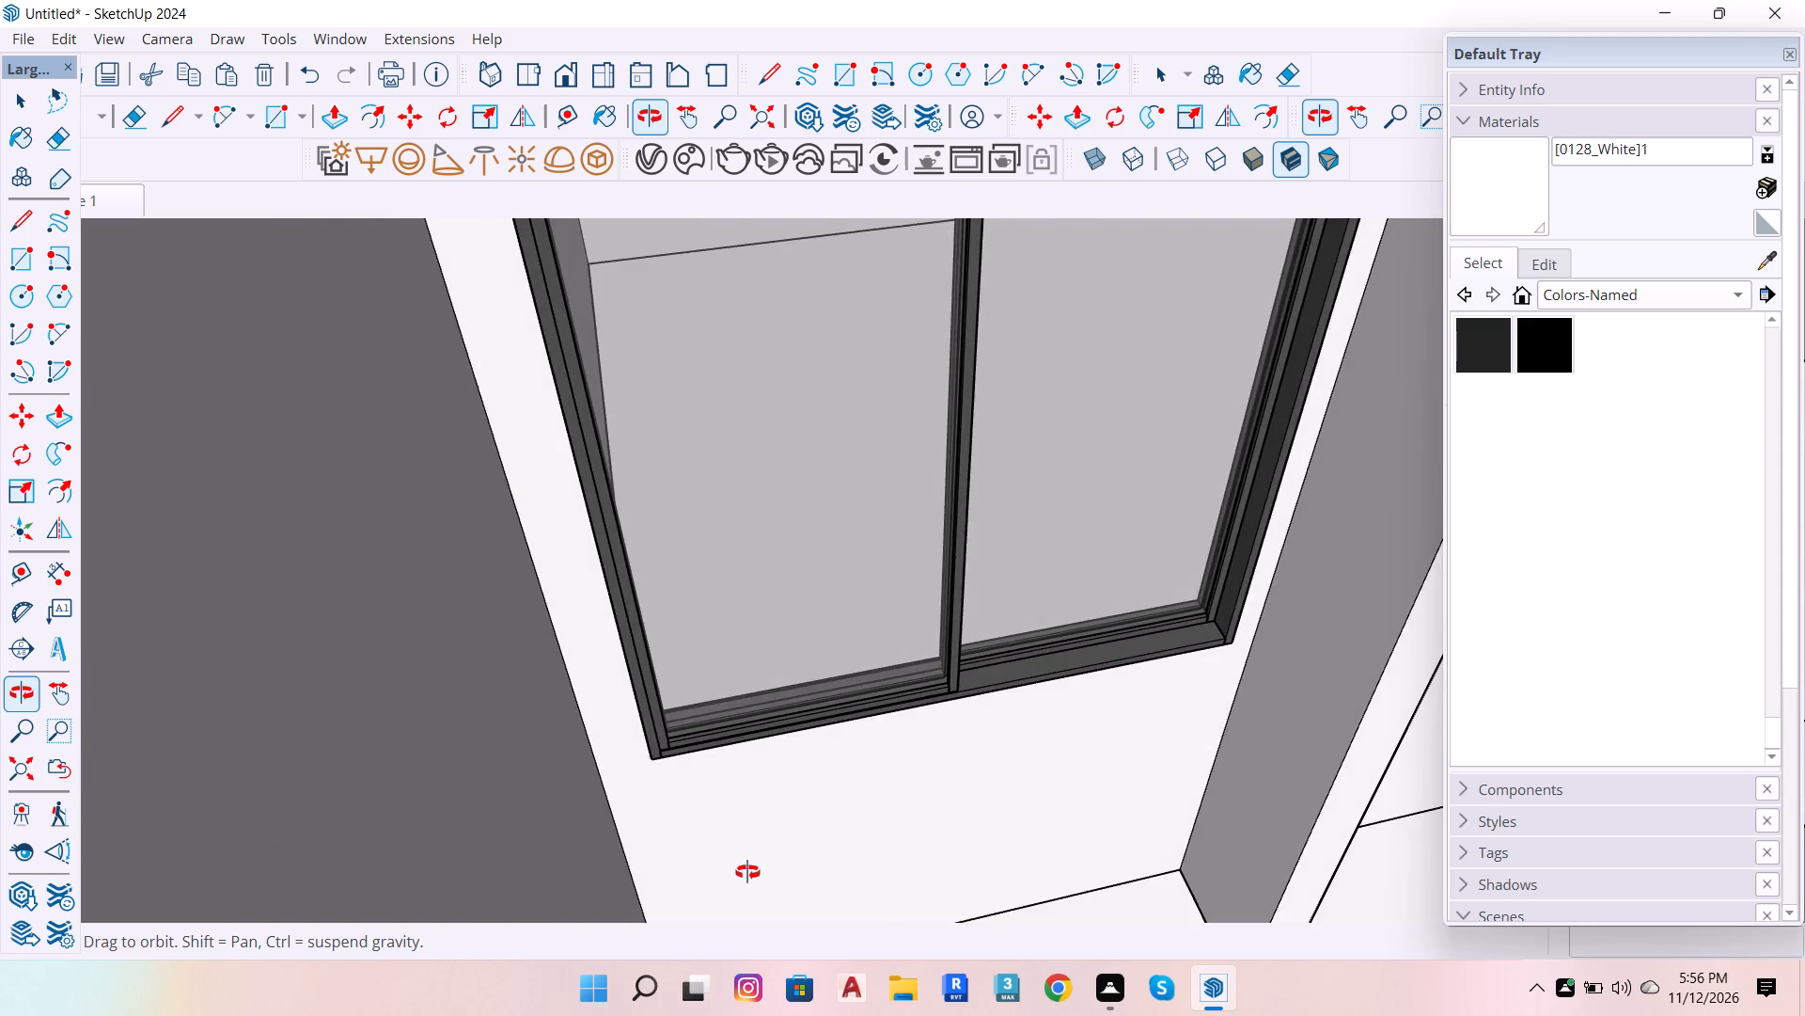
pyautogui.scroll(4, 747, 872)
pyautogui.press('space')
pyautogui.tripleClick(659, 795)
pyautogui.click(658, 795)
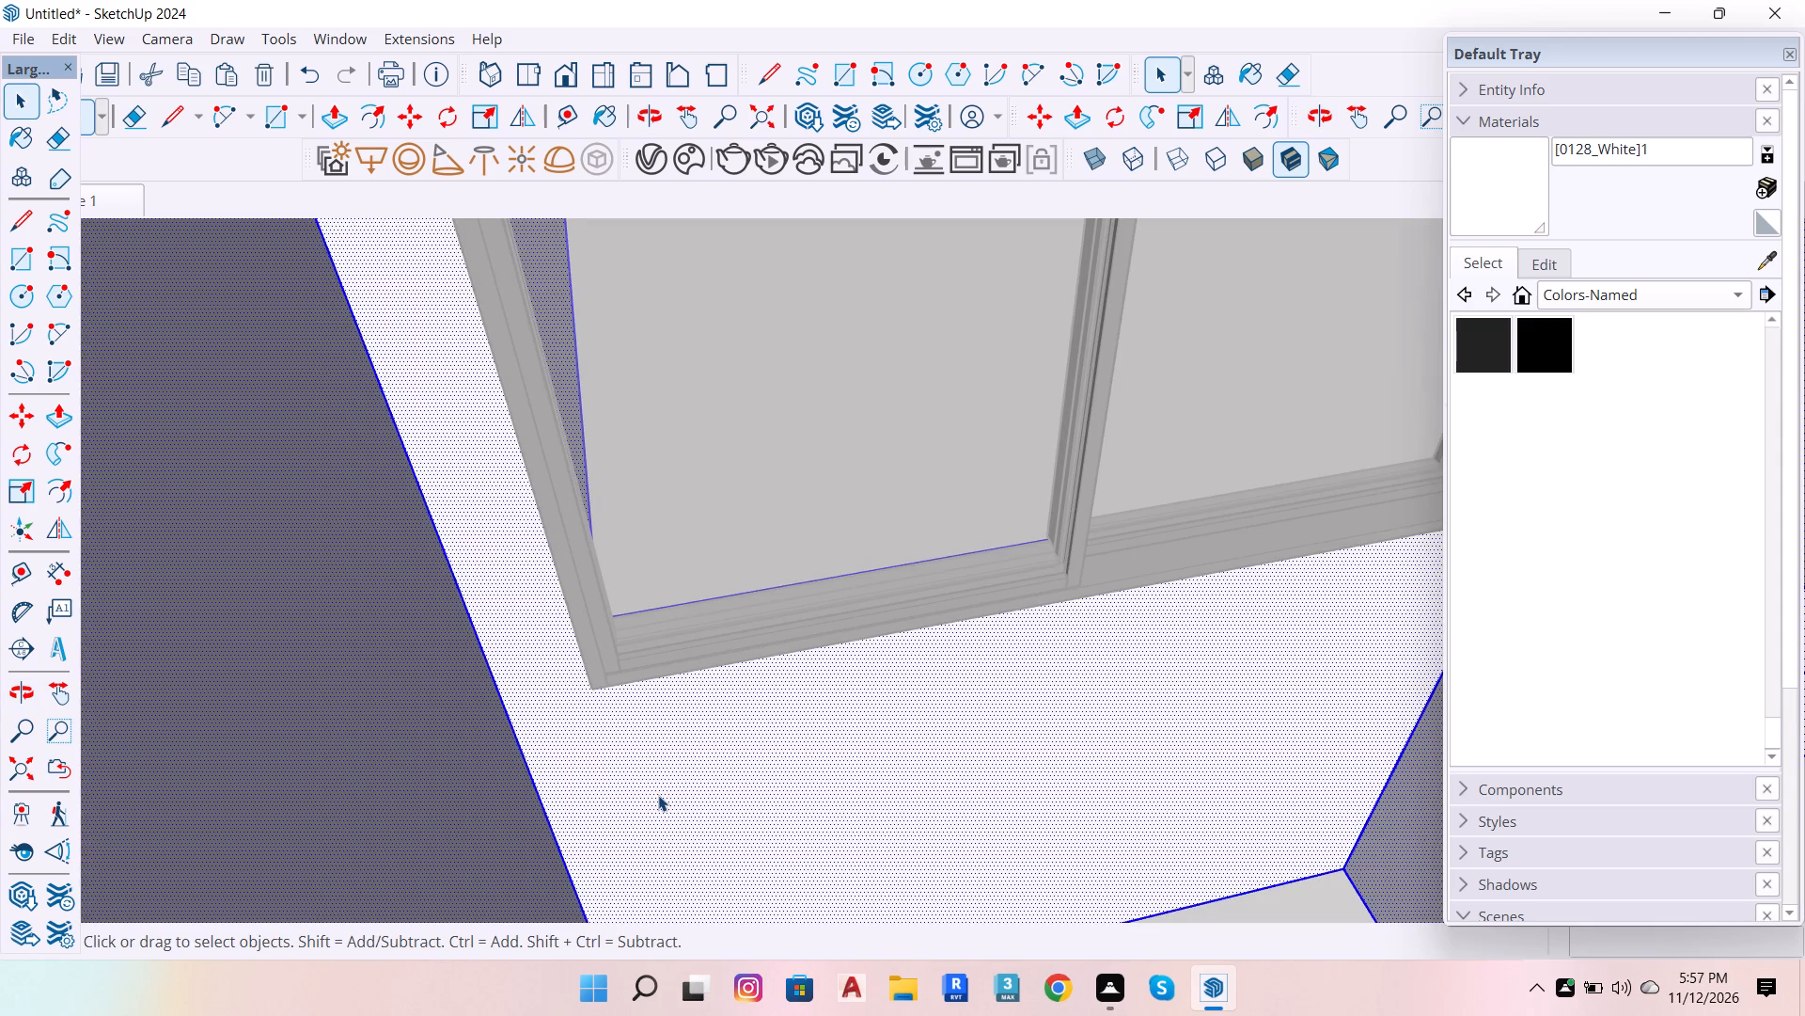
pyautogui.press('p')
pyautogui.click(658, 795)
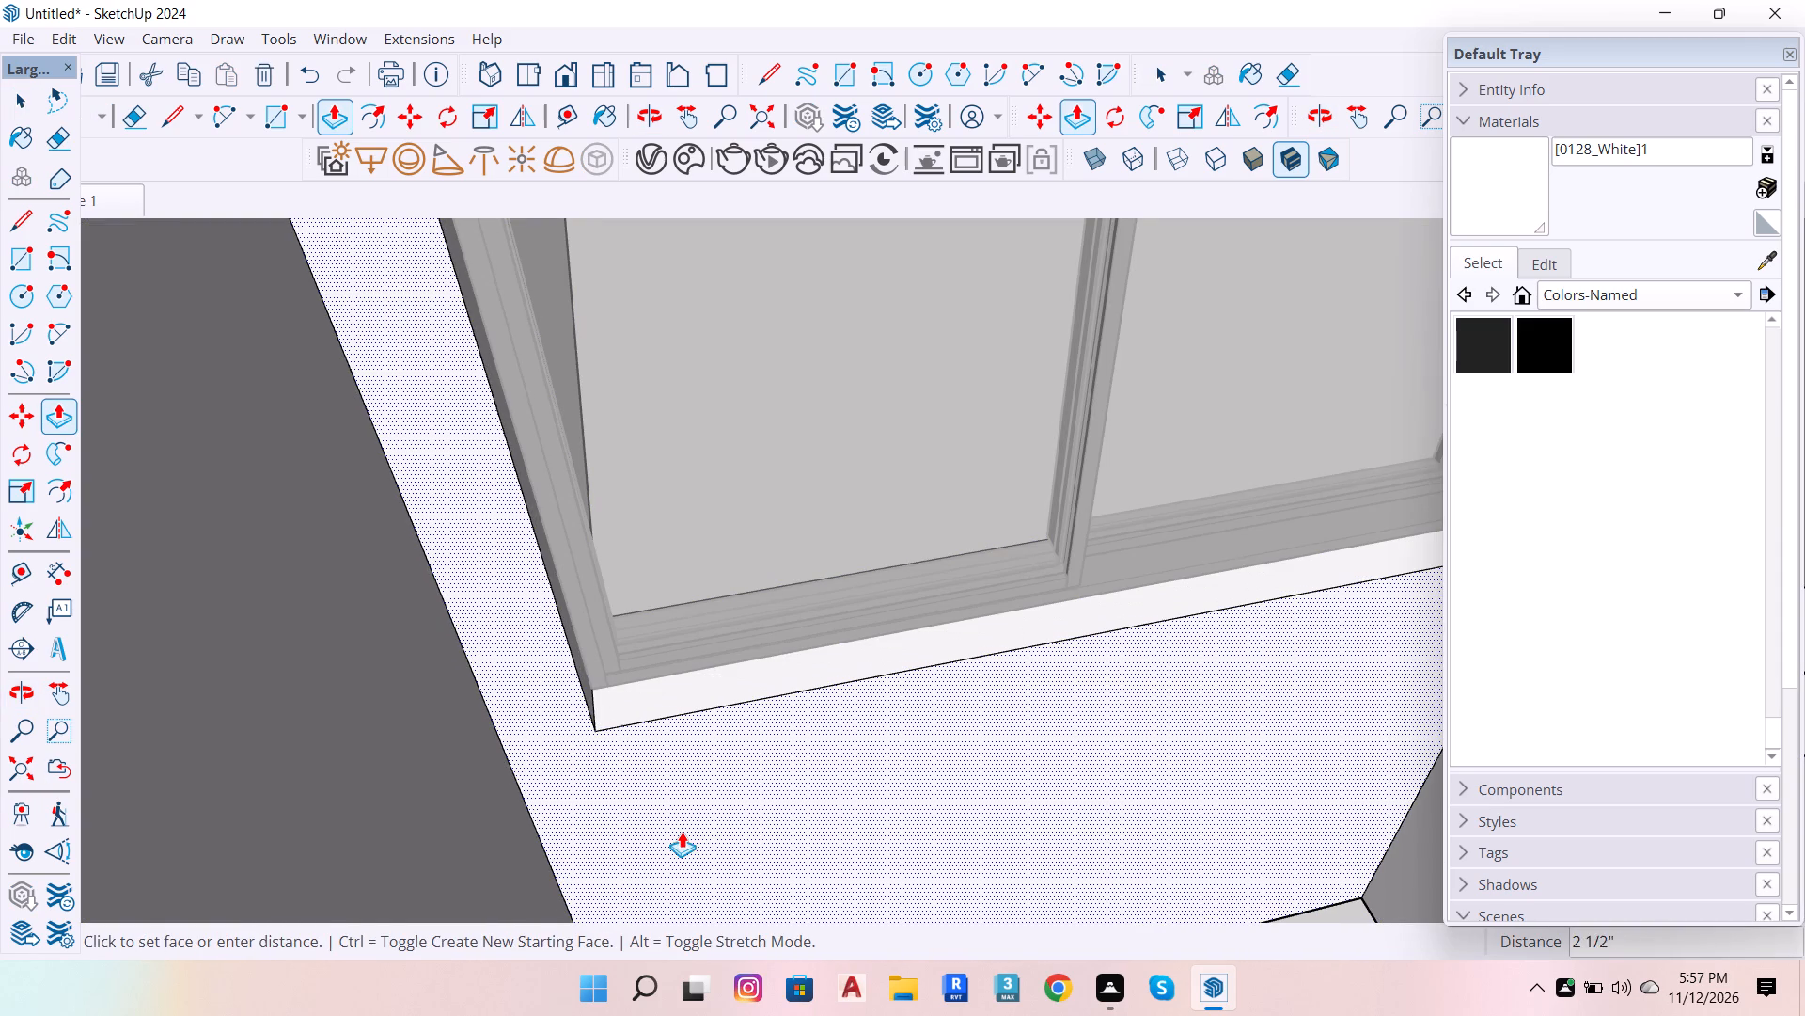
pyautogui.press('2')
pyautogui.press('Return')
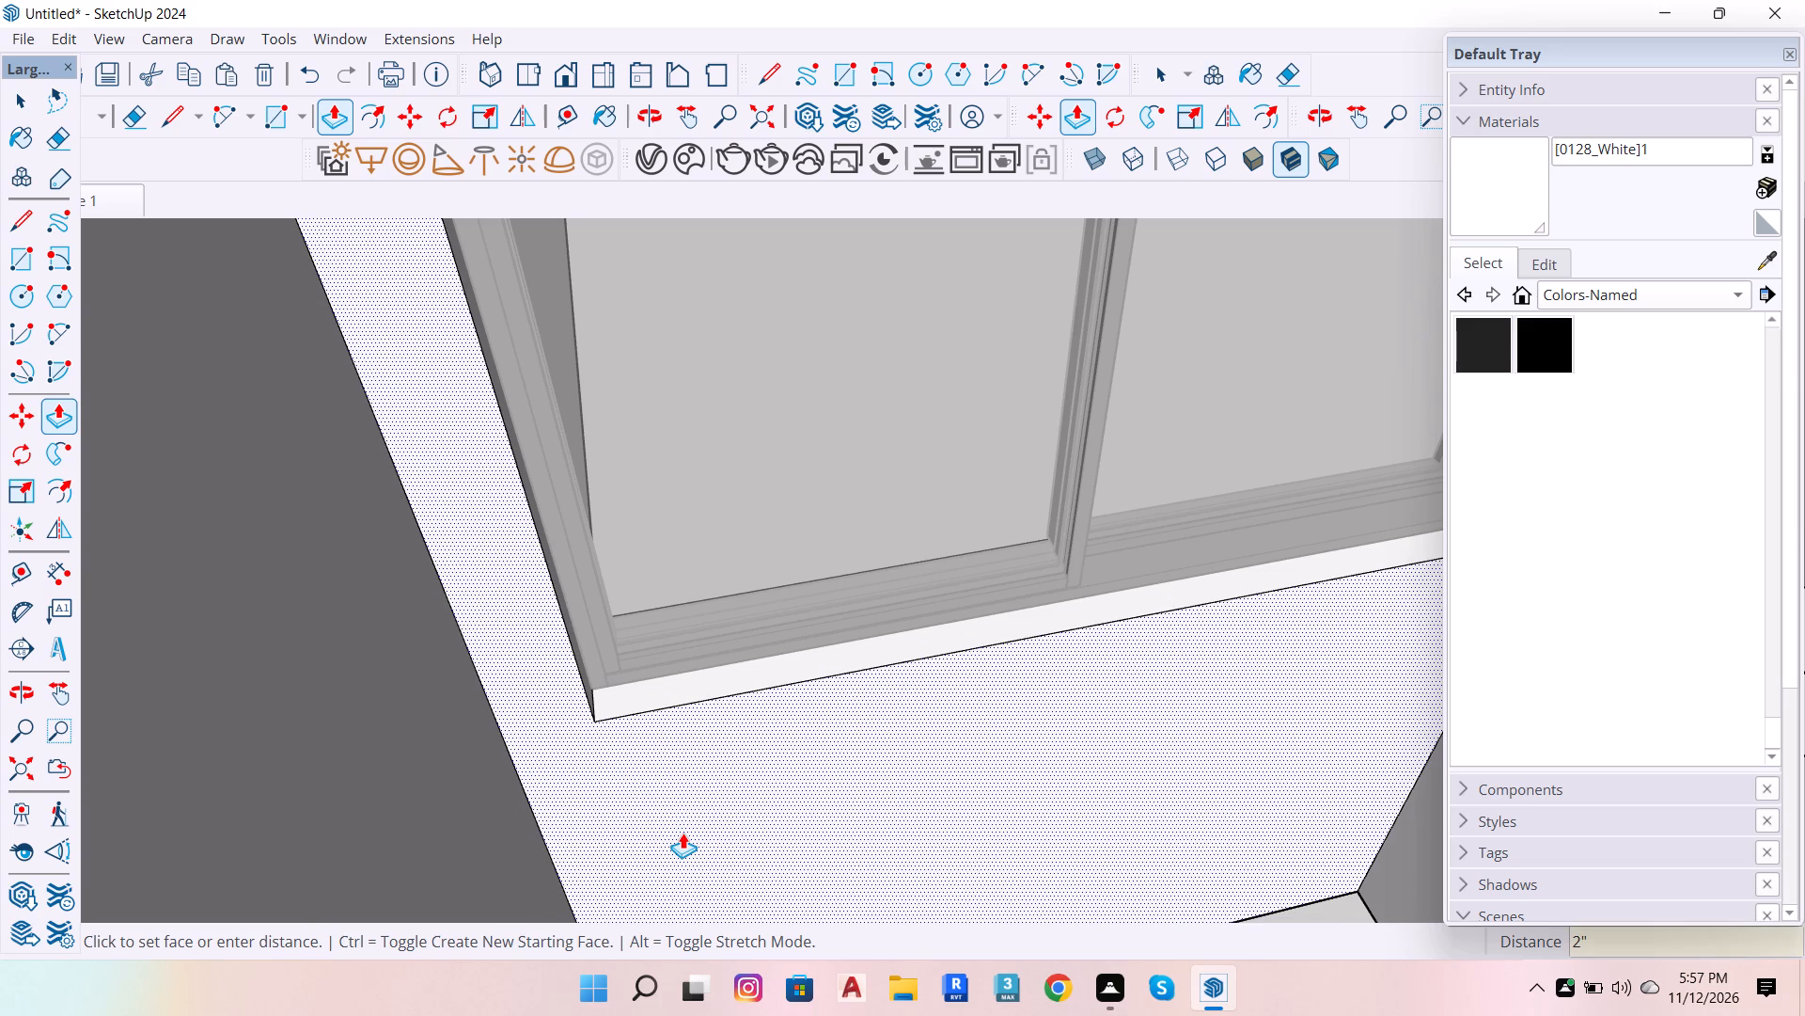
pyautogui.scroll(-6, 687, 764)
pyautogui.press('space')
pyautogui.scroll(-11, 687, 761)
pyautogui.click(102, 655)
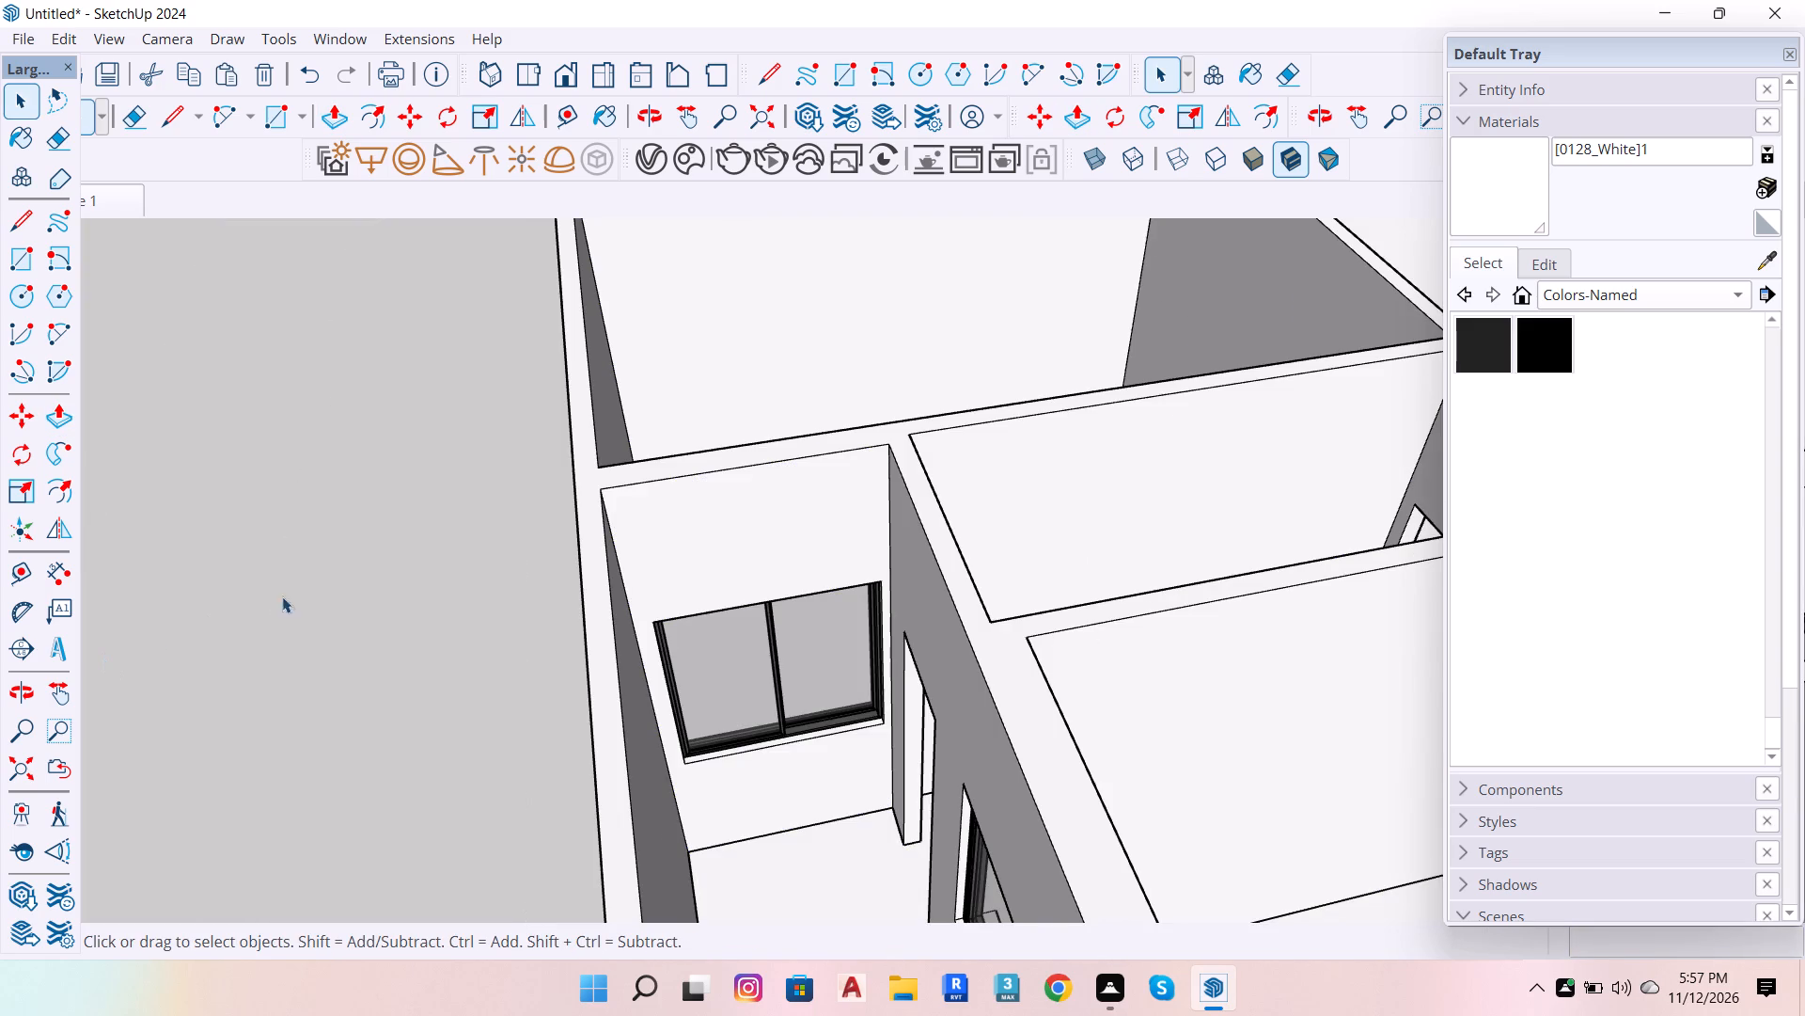
# Examine the sliding window's fit in the end wall and look over the whole house layout from above.
pyautogui.scroll(5, 721, 638)
pyautogui.scroll(6, 777, 695)
pyautogui.scroll(-10, 801, 715)
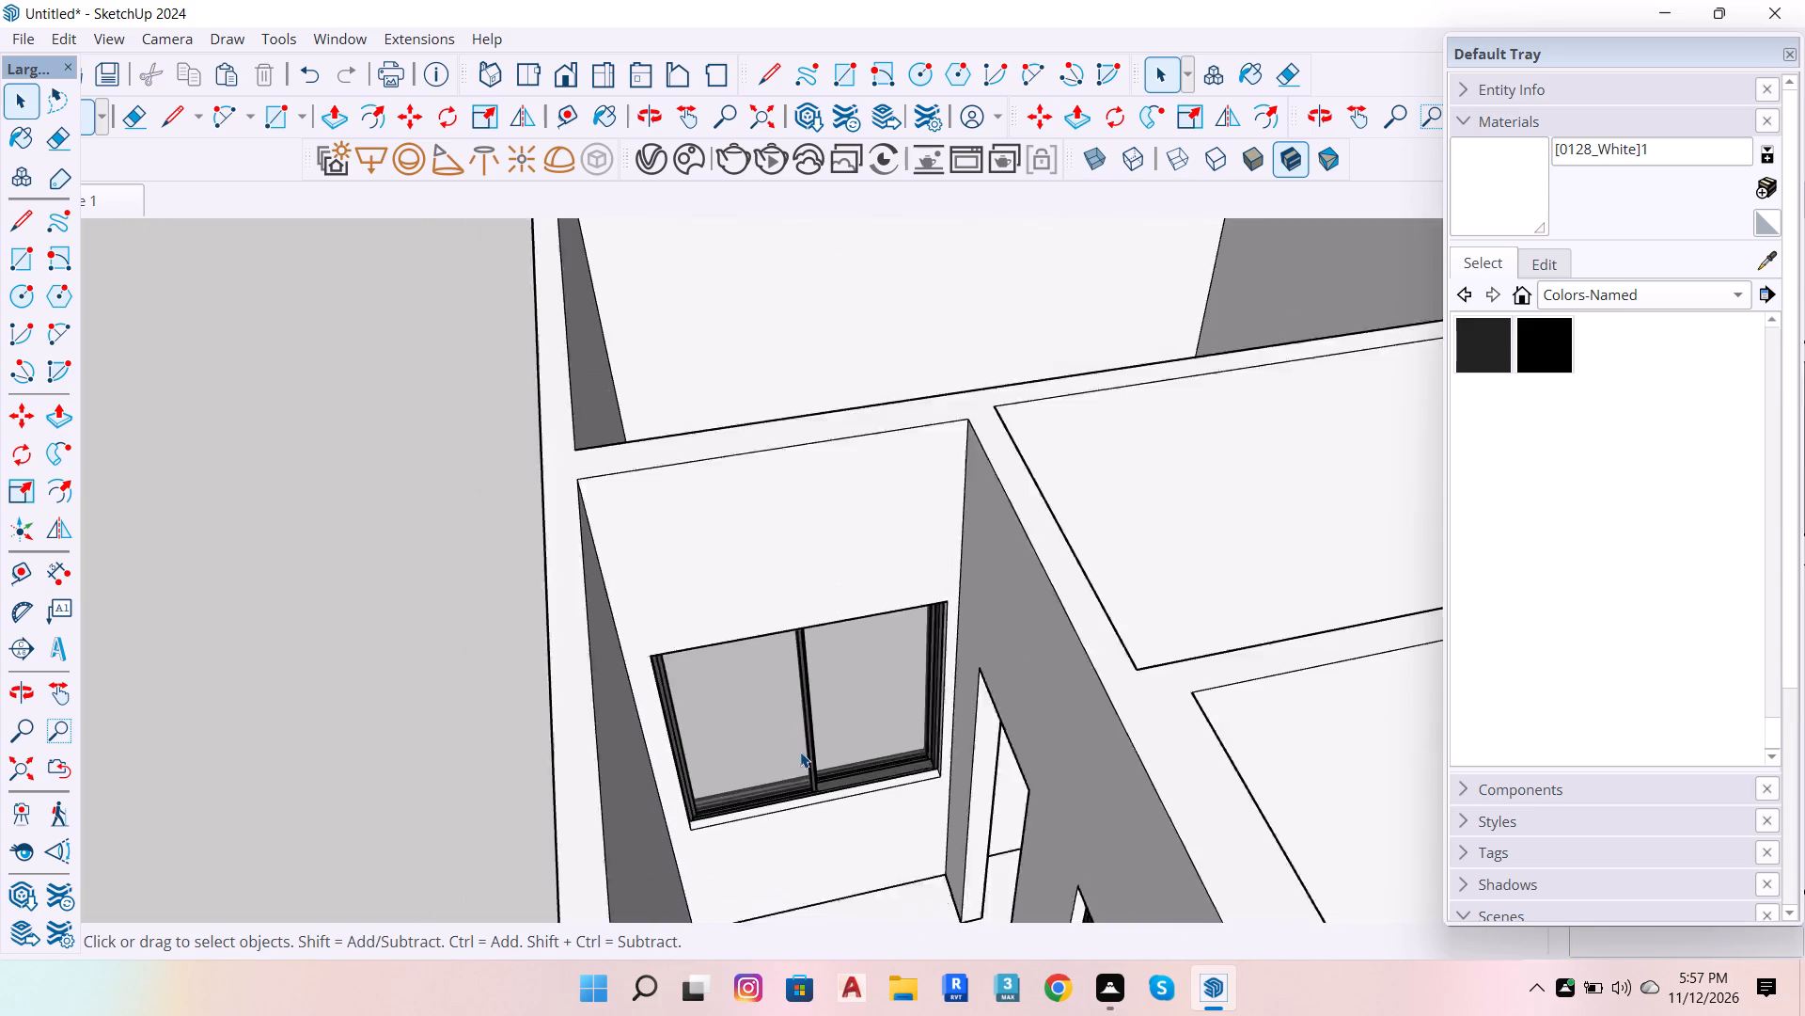
pyautogui.scroll(-12, 800, 752)
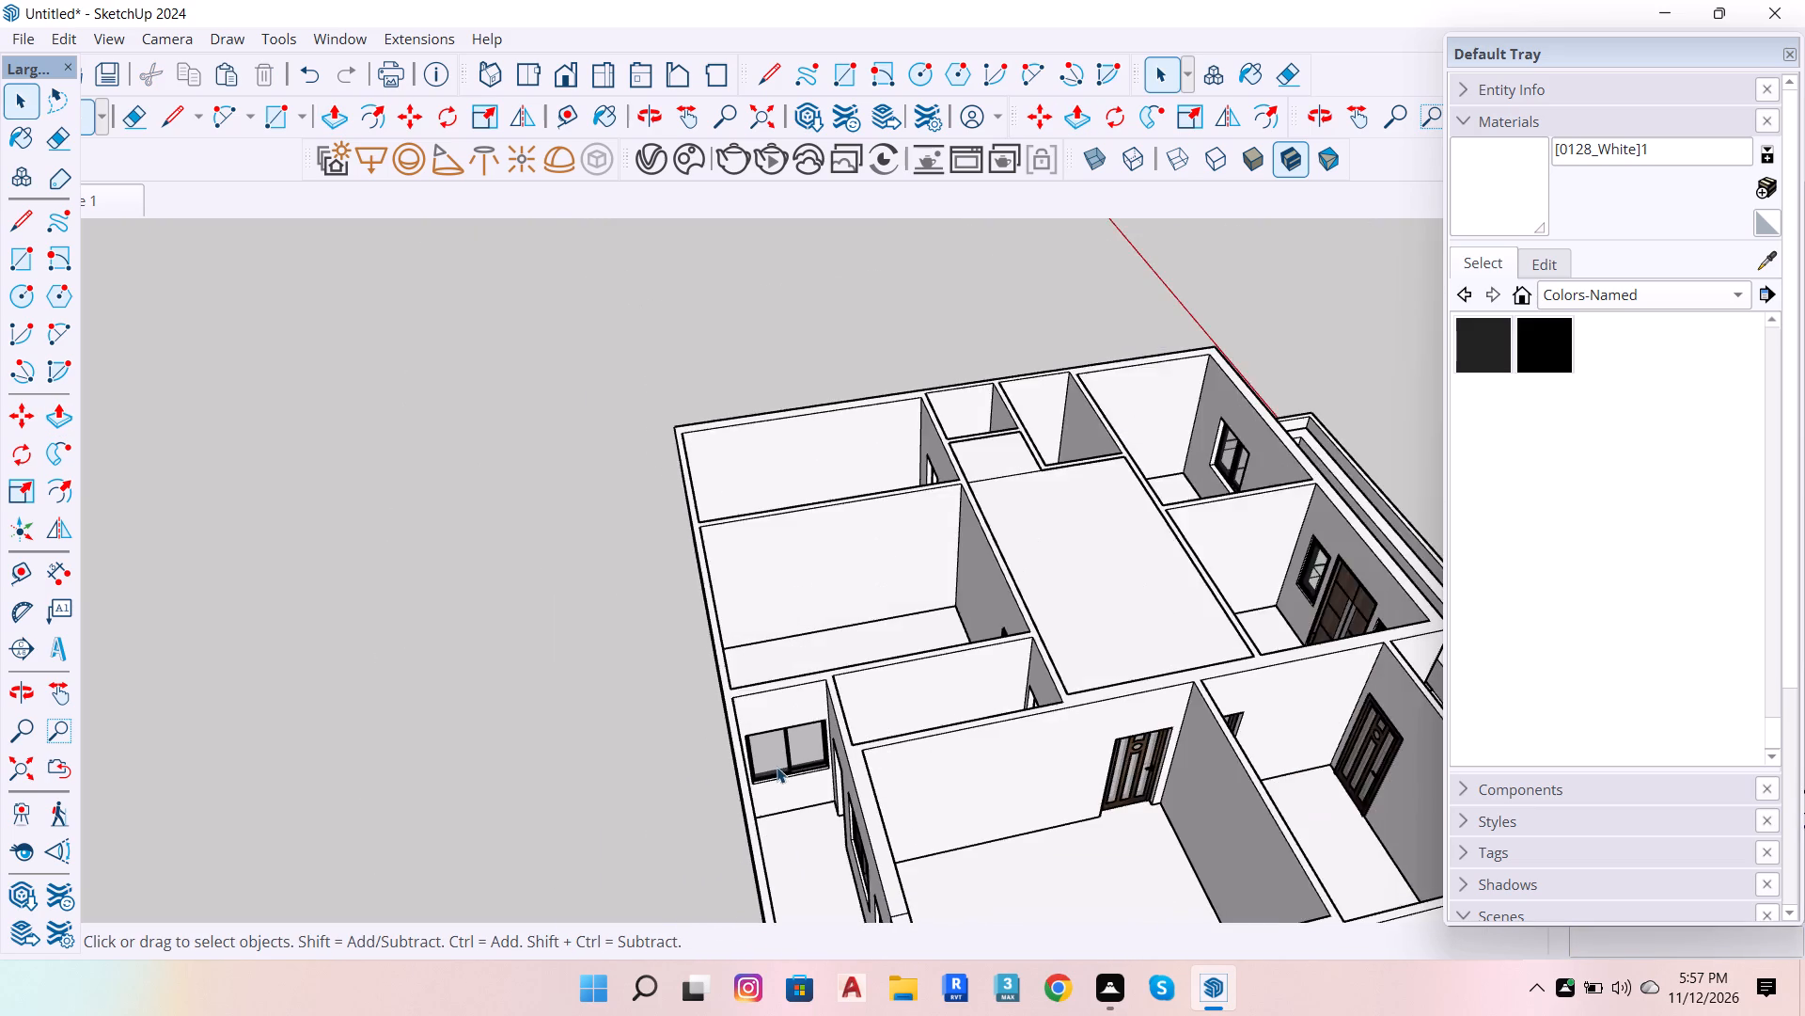
pyautogui.scroll(-6, 802, 784)
pyautogui.scroll(5, 1271, 558)
pyautogui.scroll(-6, 1127, 650)
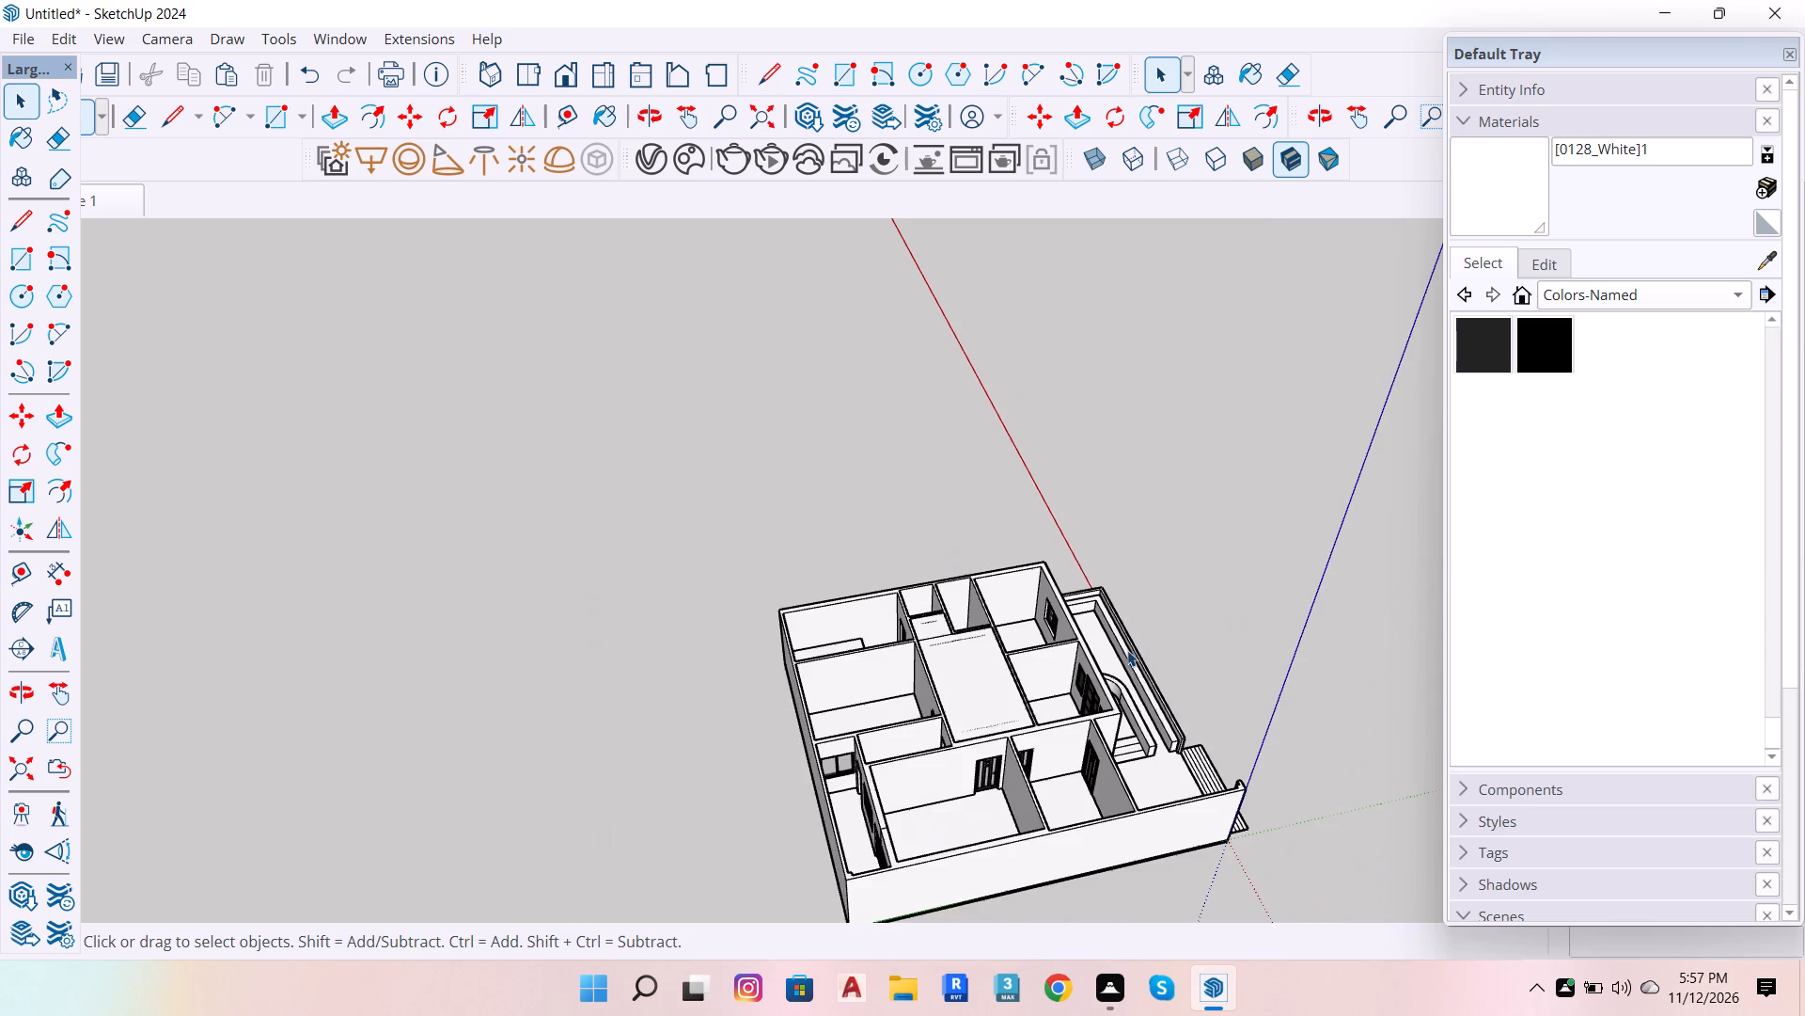
pyautogui.scroll(4, 1100, 858)
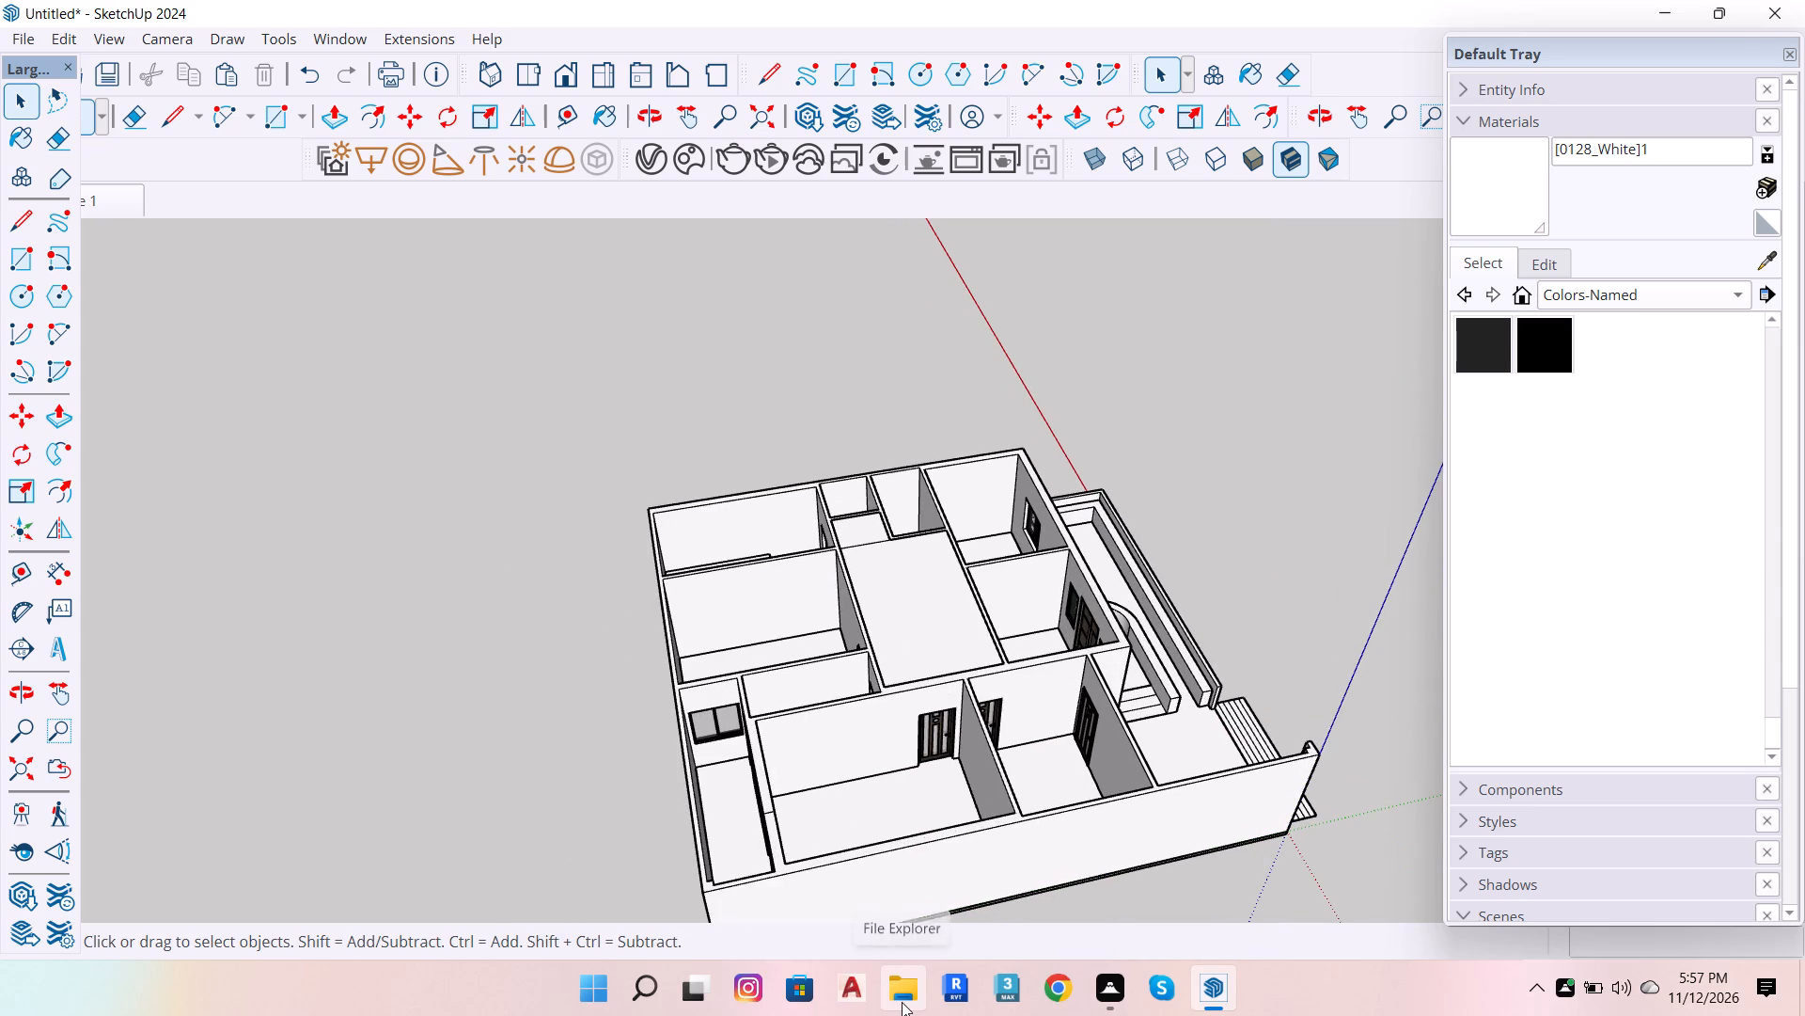
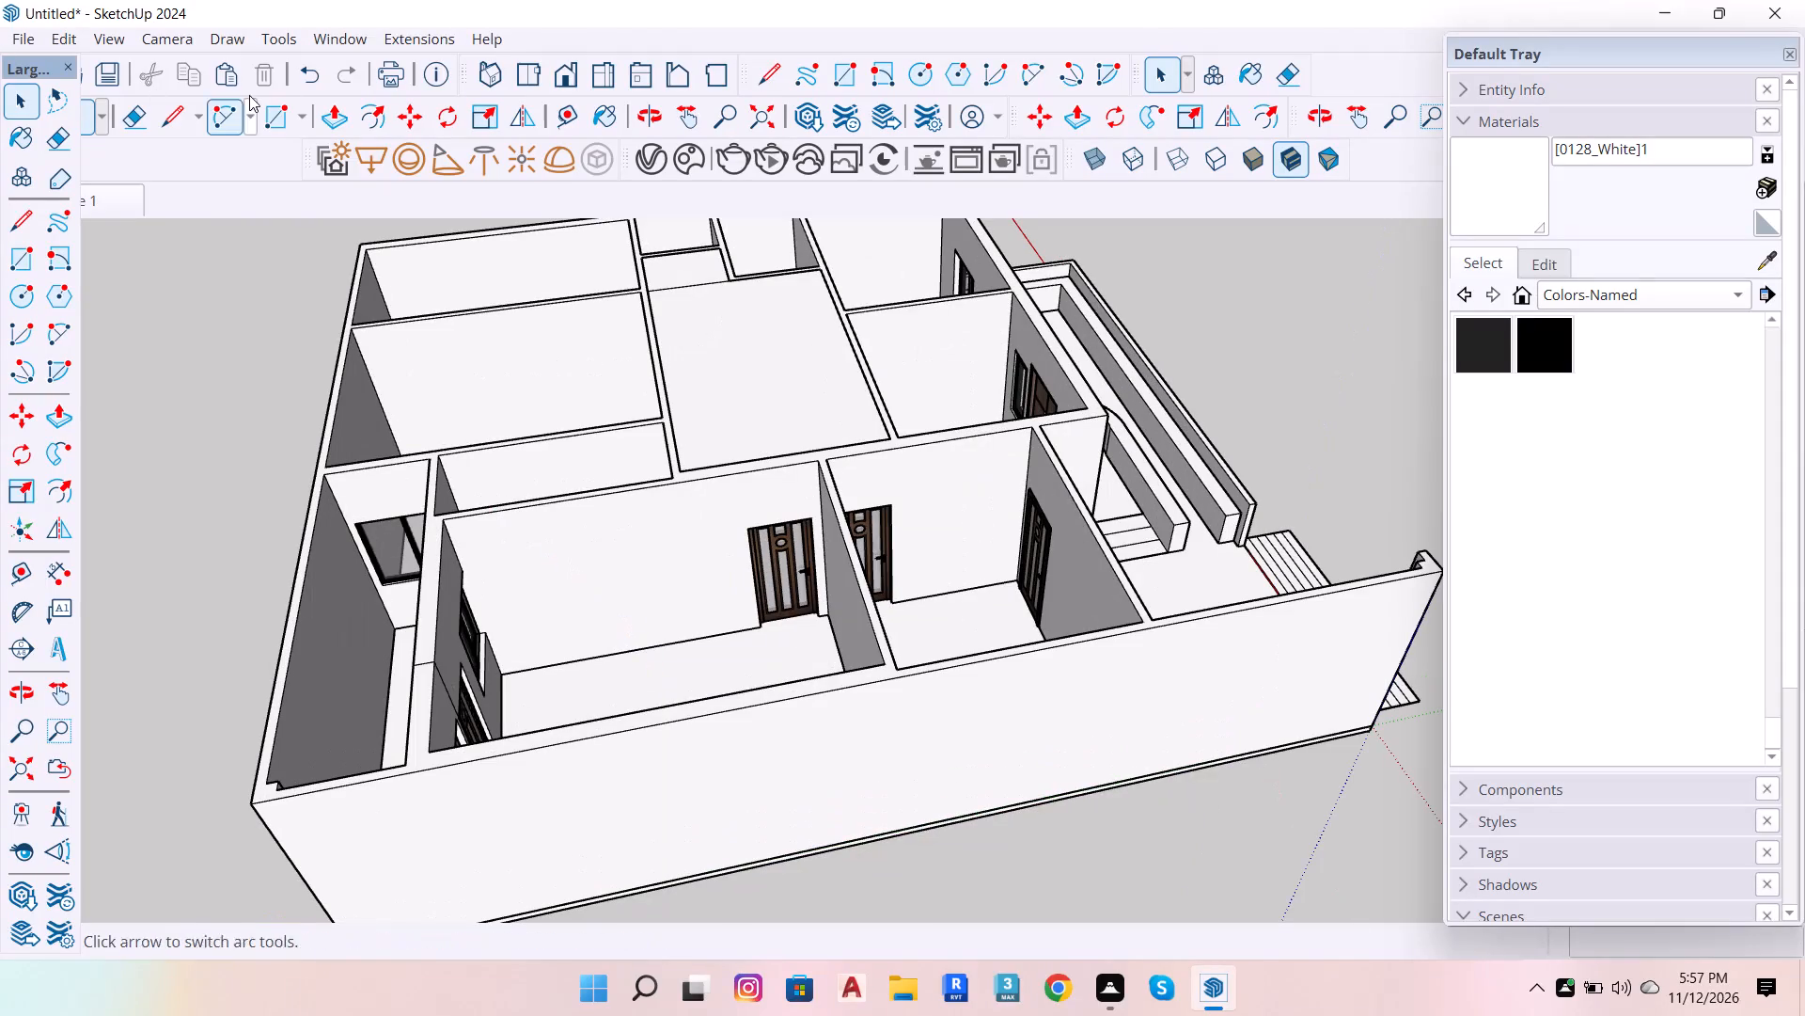
# Place a guide on the U-shaped kitchen counter top, offset 1'6" from the back wall edge.
pyautogui.click(24, 706)
pyautogui.moveTo(471, 578); pyautogui.dragTo(934, 713)
pyautogui.scroll(-7, 991, 689)
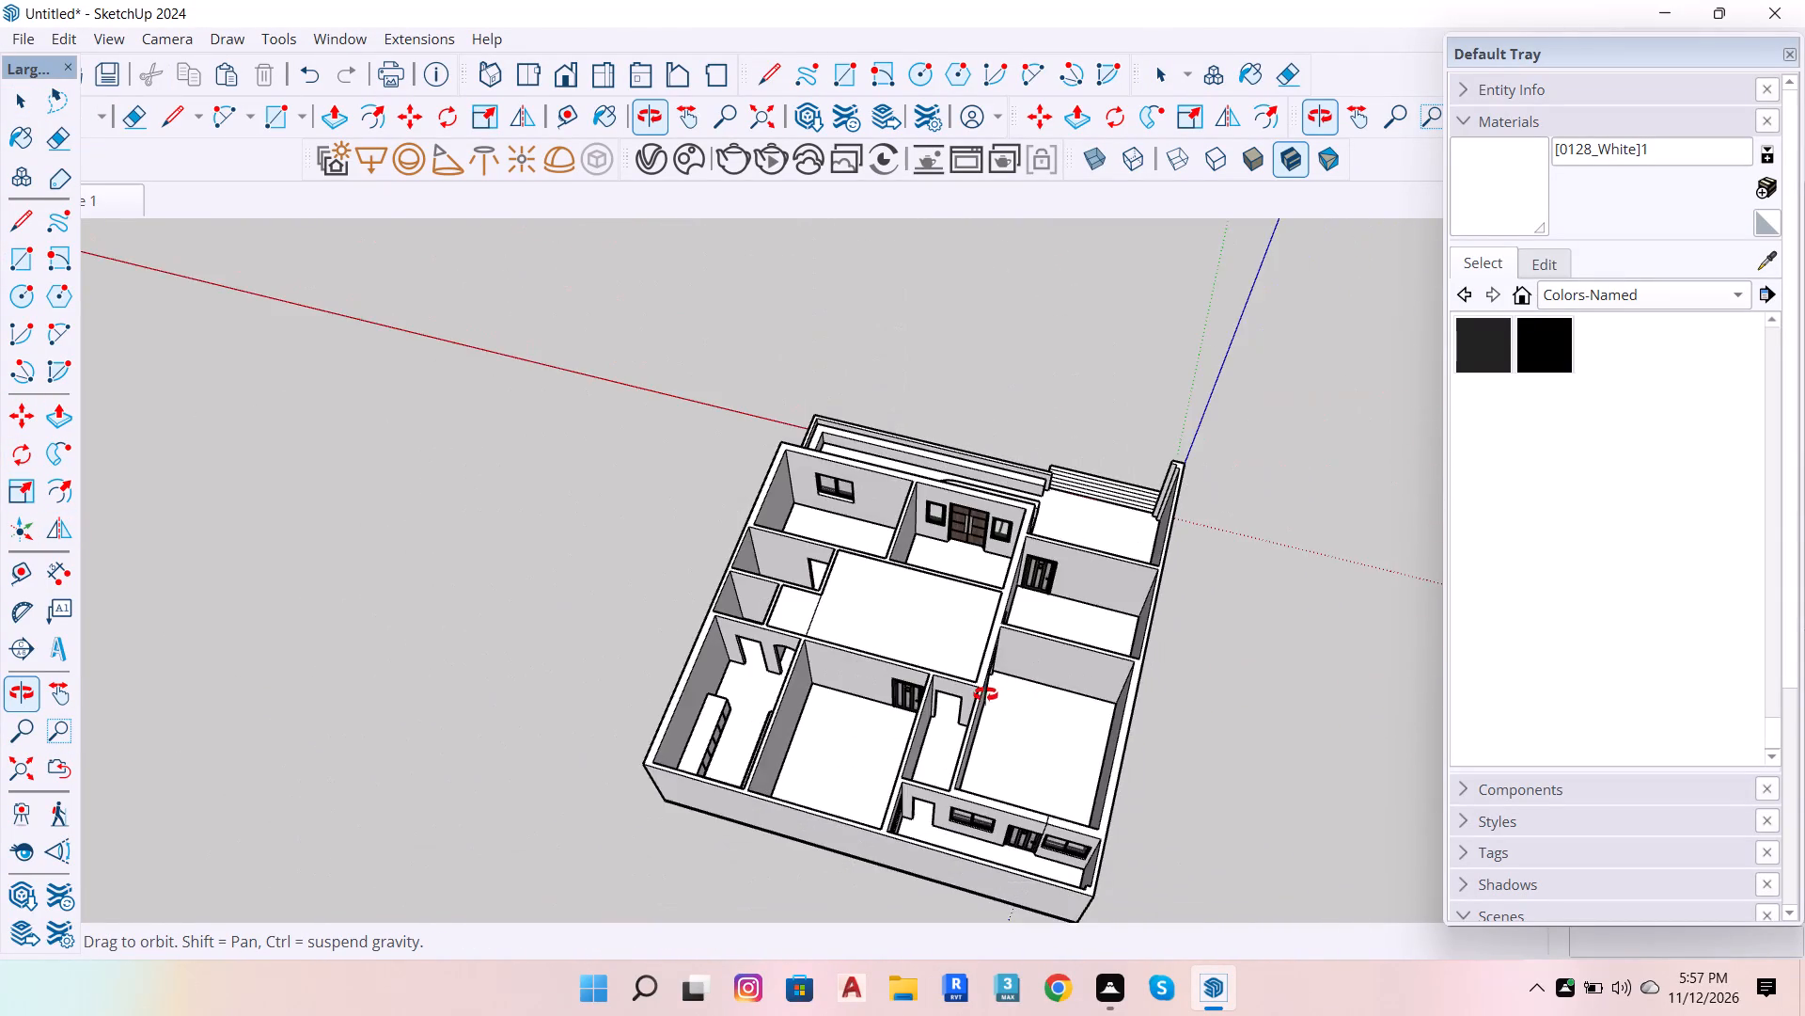
pyautogui.scroll(5, 817, 767)
pyautogui.moveTo(743, 701); pyautogui.dragTo(0, 574)
pyautogui.moveTo(1245, 528); pyautogui.dragTo(441, 685)
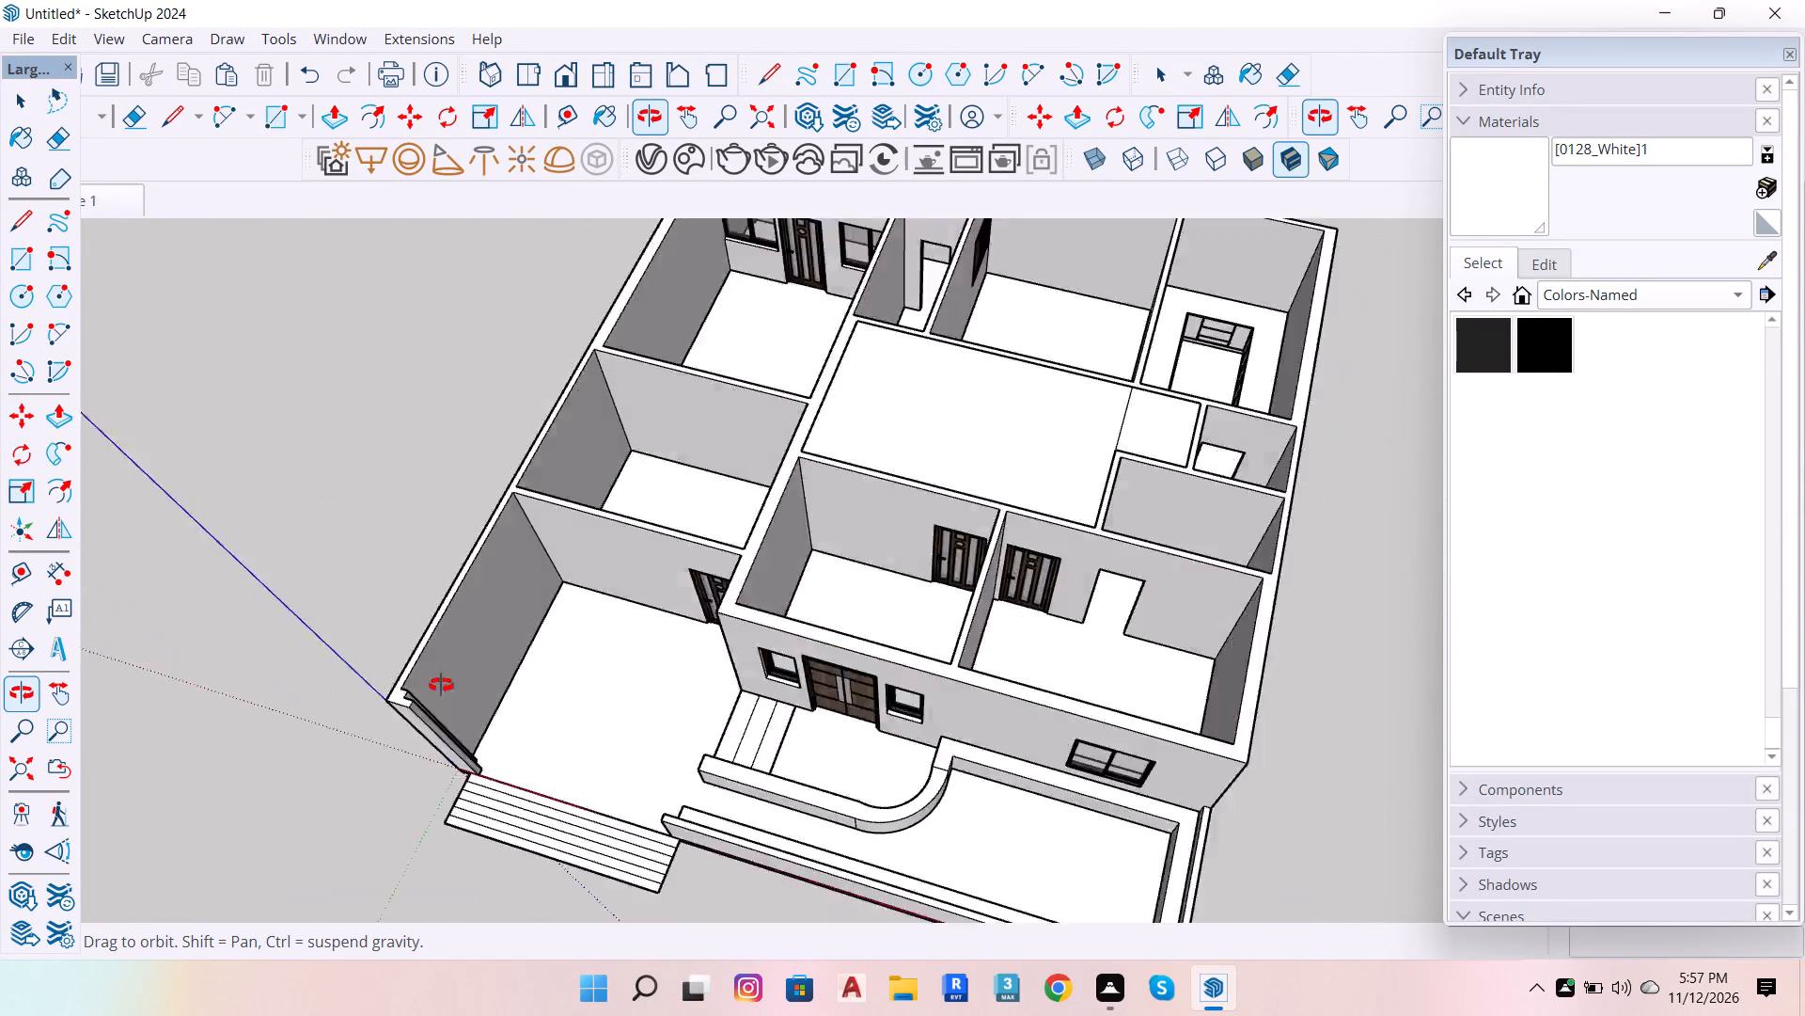
pyautogui.moveTo(441, 685); pyautogui.dragTo(414, 688)
pyautogui.scroll(4, 1510, 392)
pyautogui.scroll(-7, 822, 366)
pyautogui.scroll(12, 1150, 344)
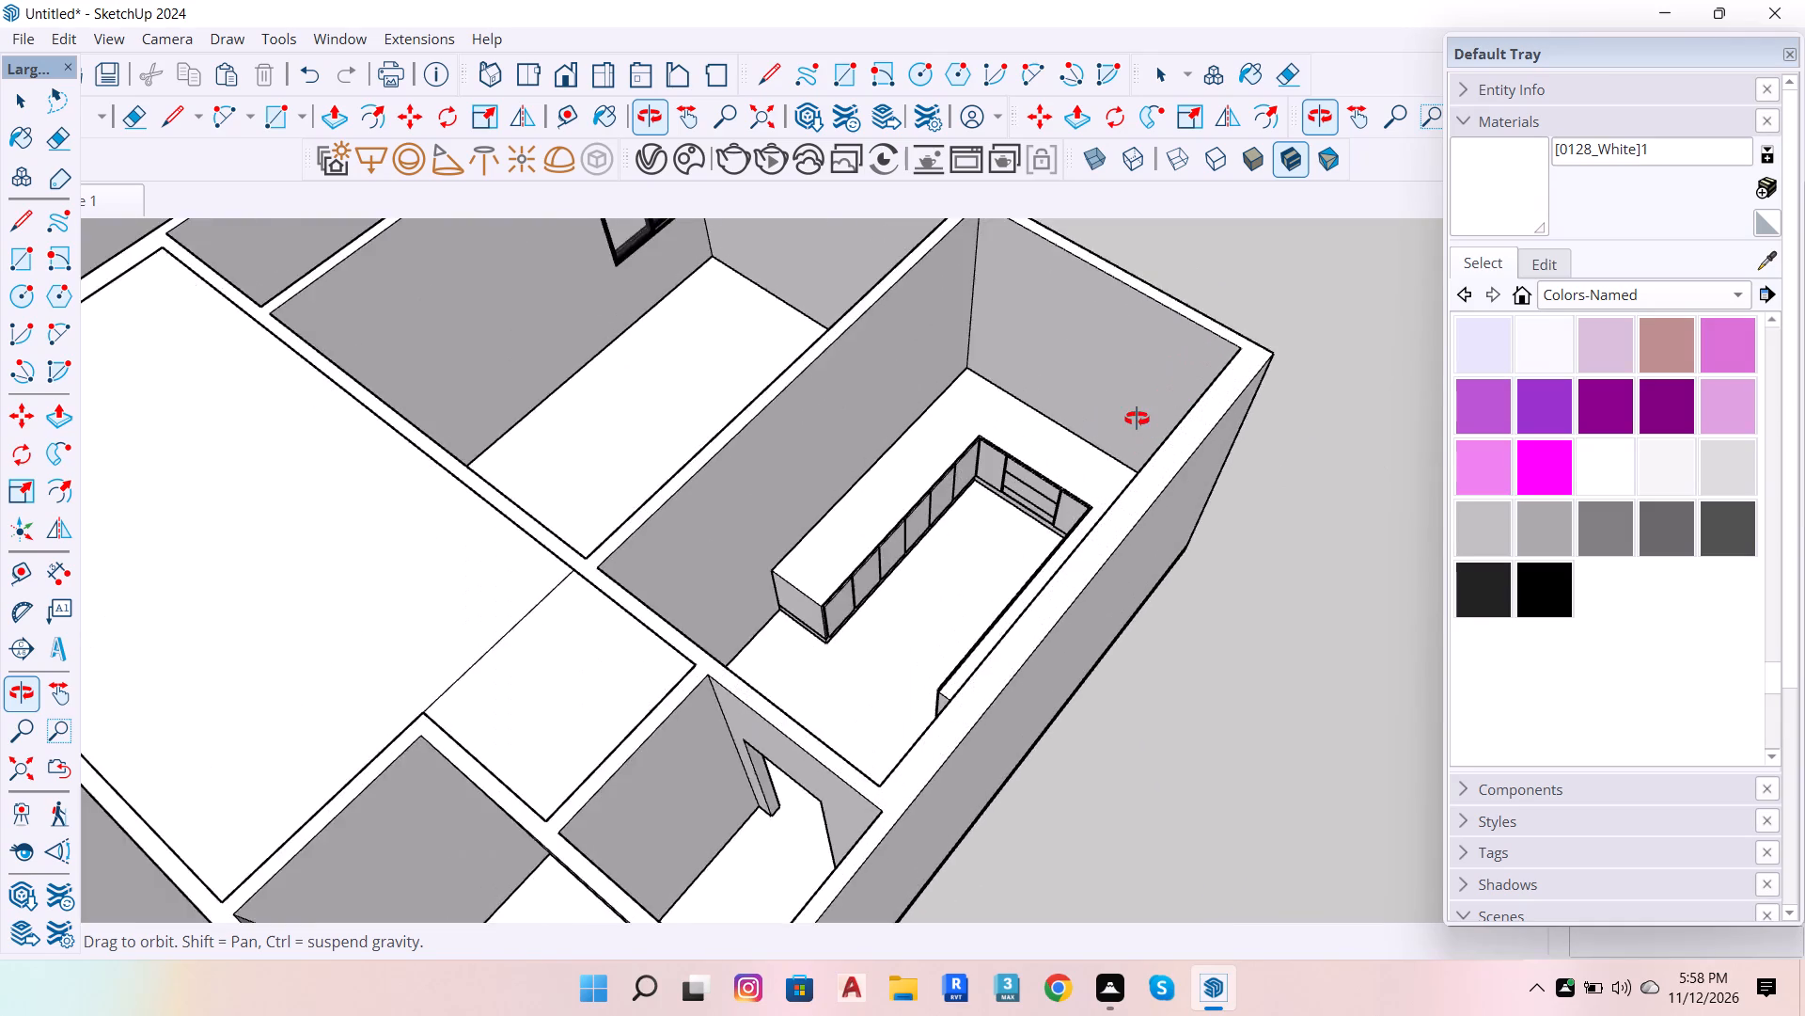
pyautogui.scroll(8, 1137, 419)
pyautogui.moveTo(1097, 483); pyautogui.dragTo(1240, 577)
pyautogui.press('space')
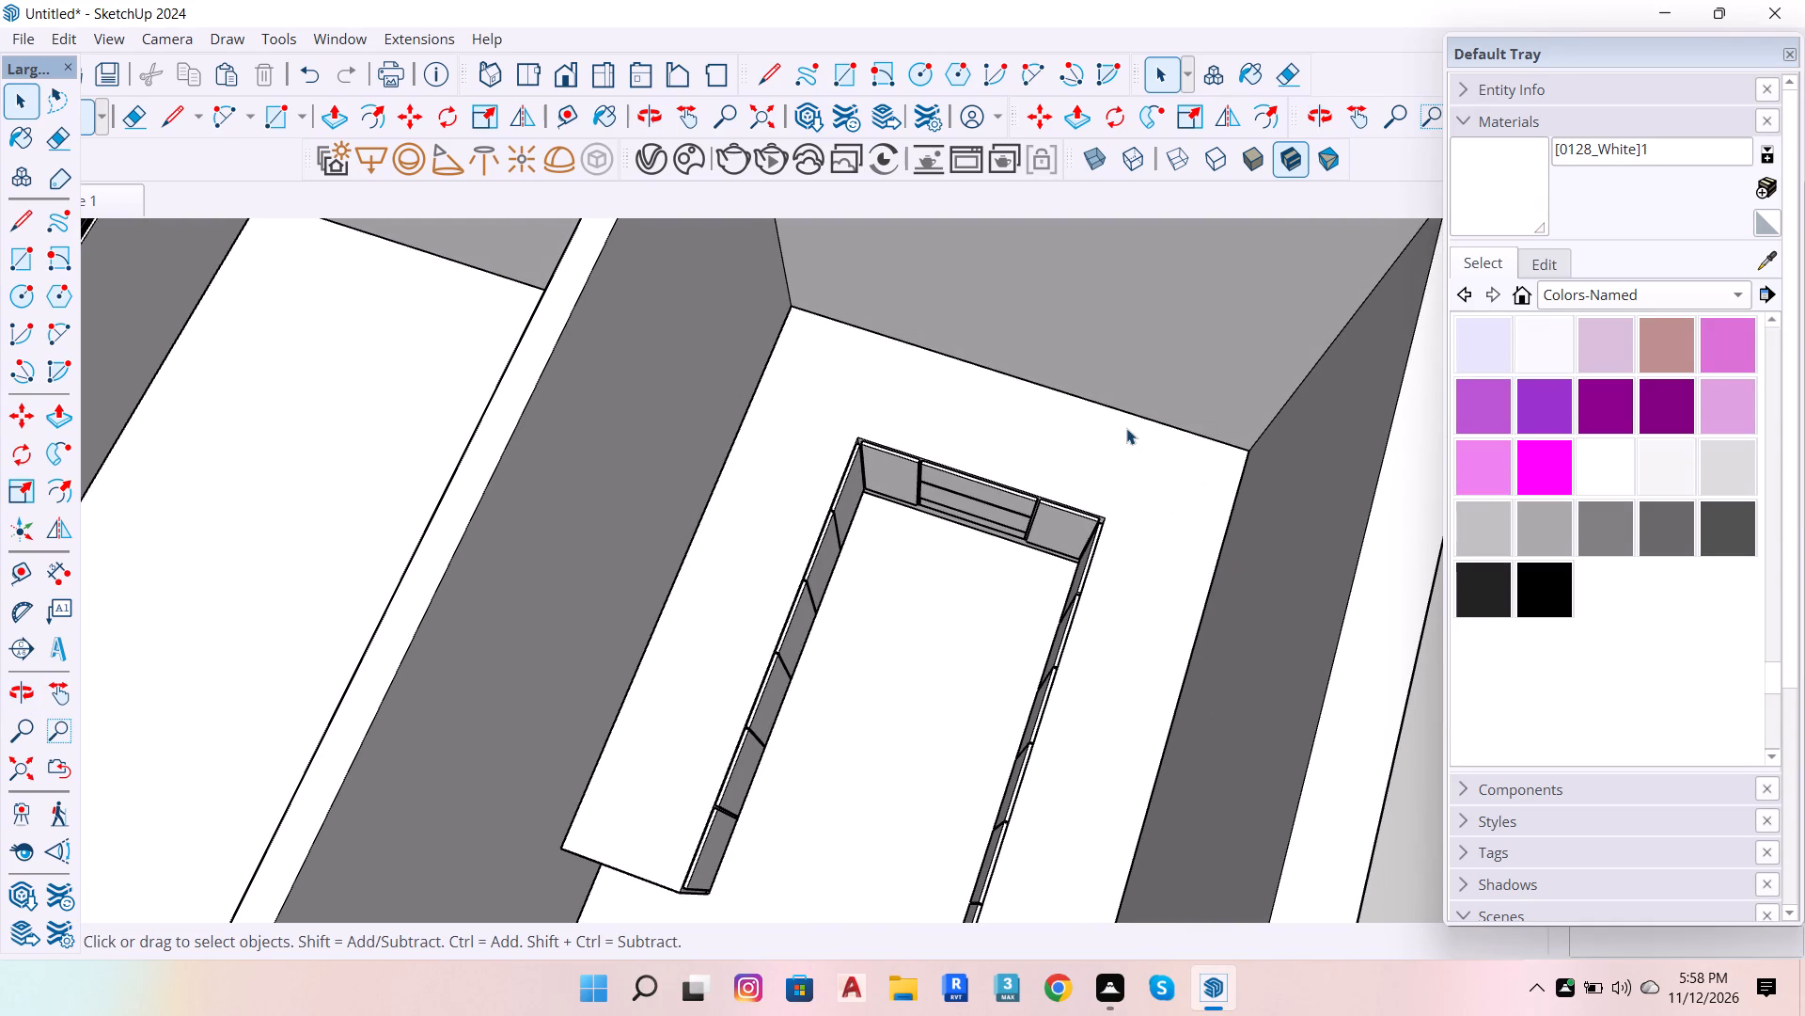
pyautogui.press('t')
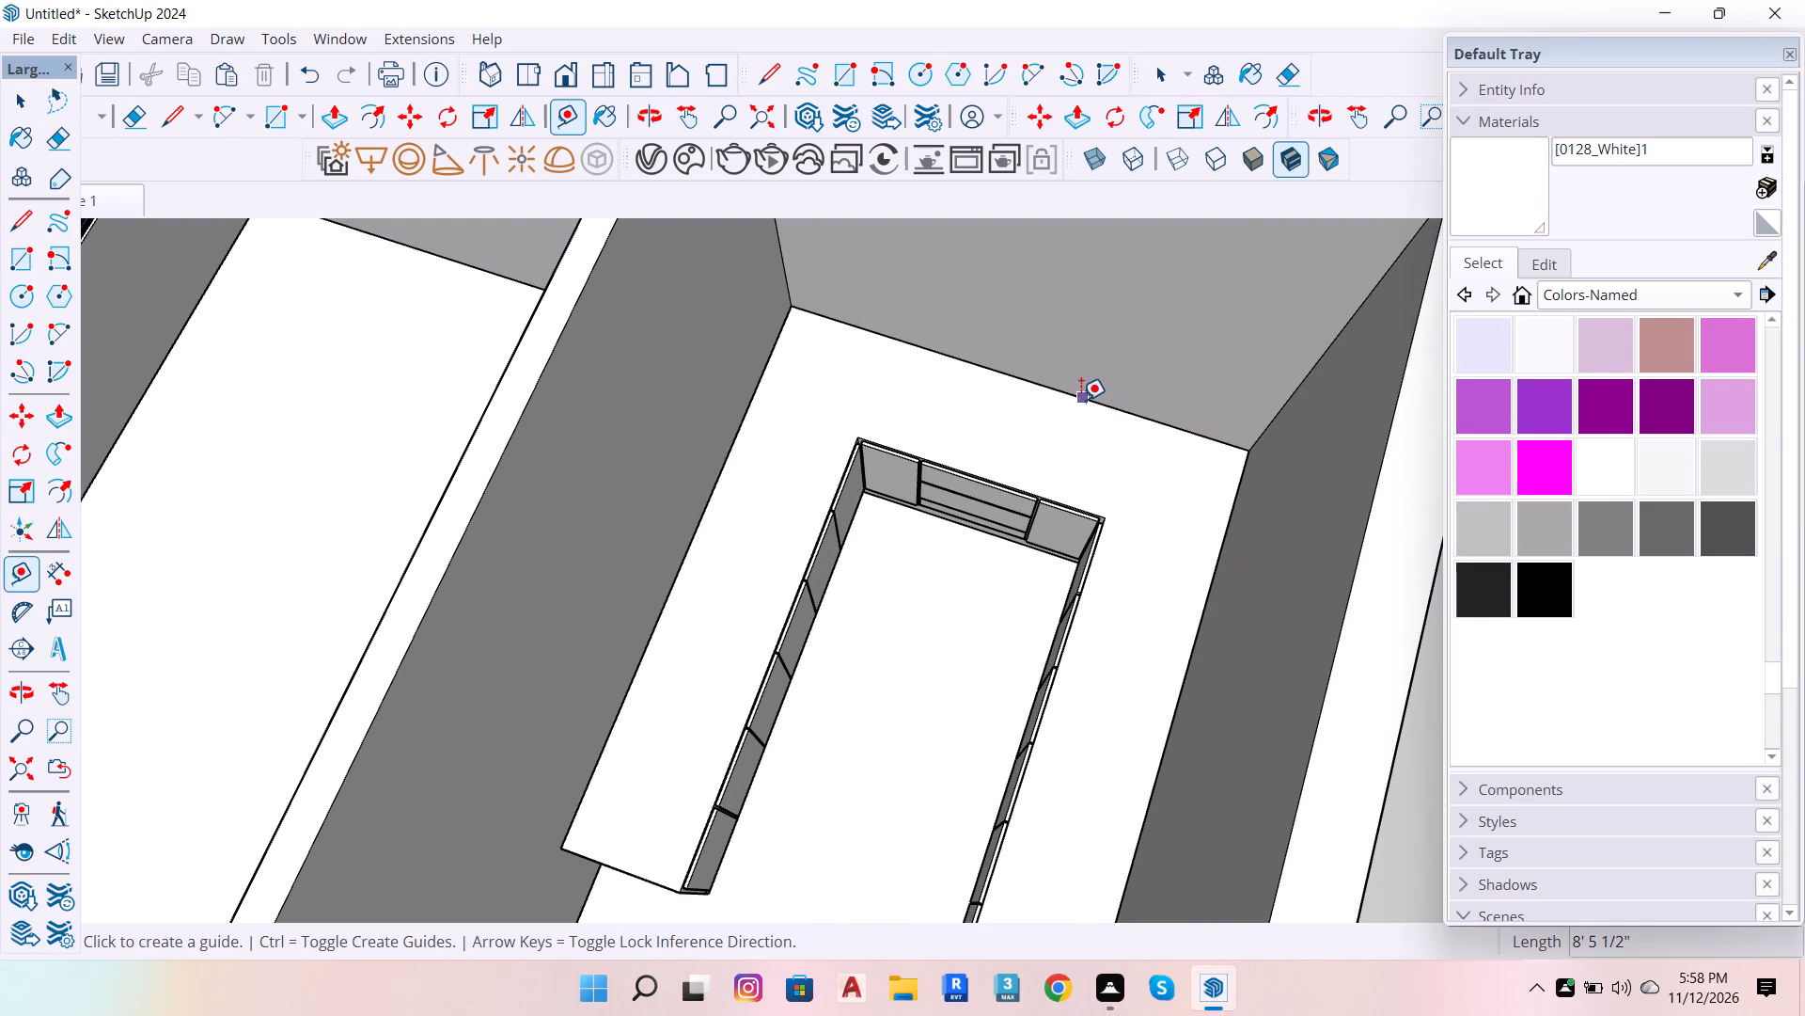
pyautogui.click(1079, 397)
pyautogui.write("1'6")
pyautogui.press('Return')
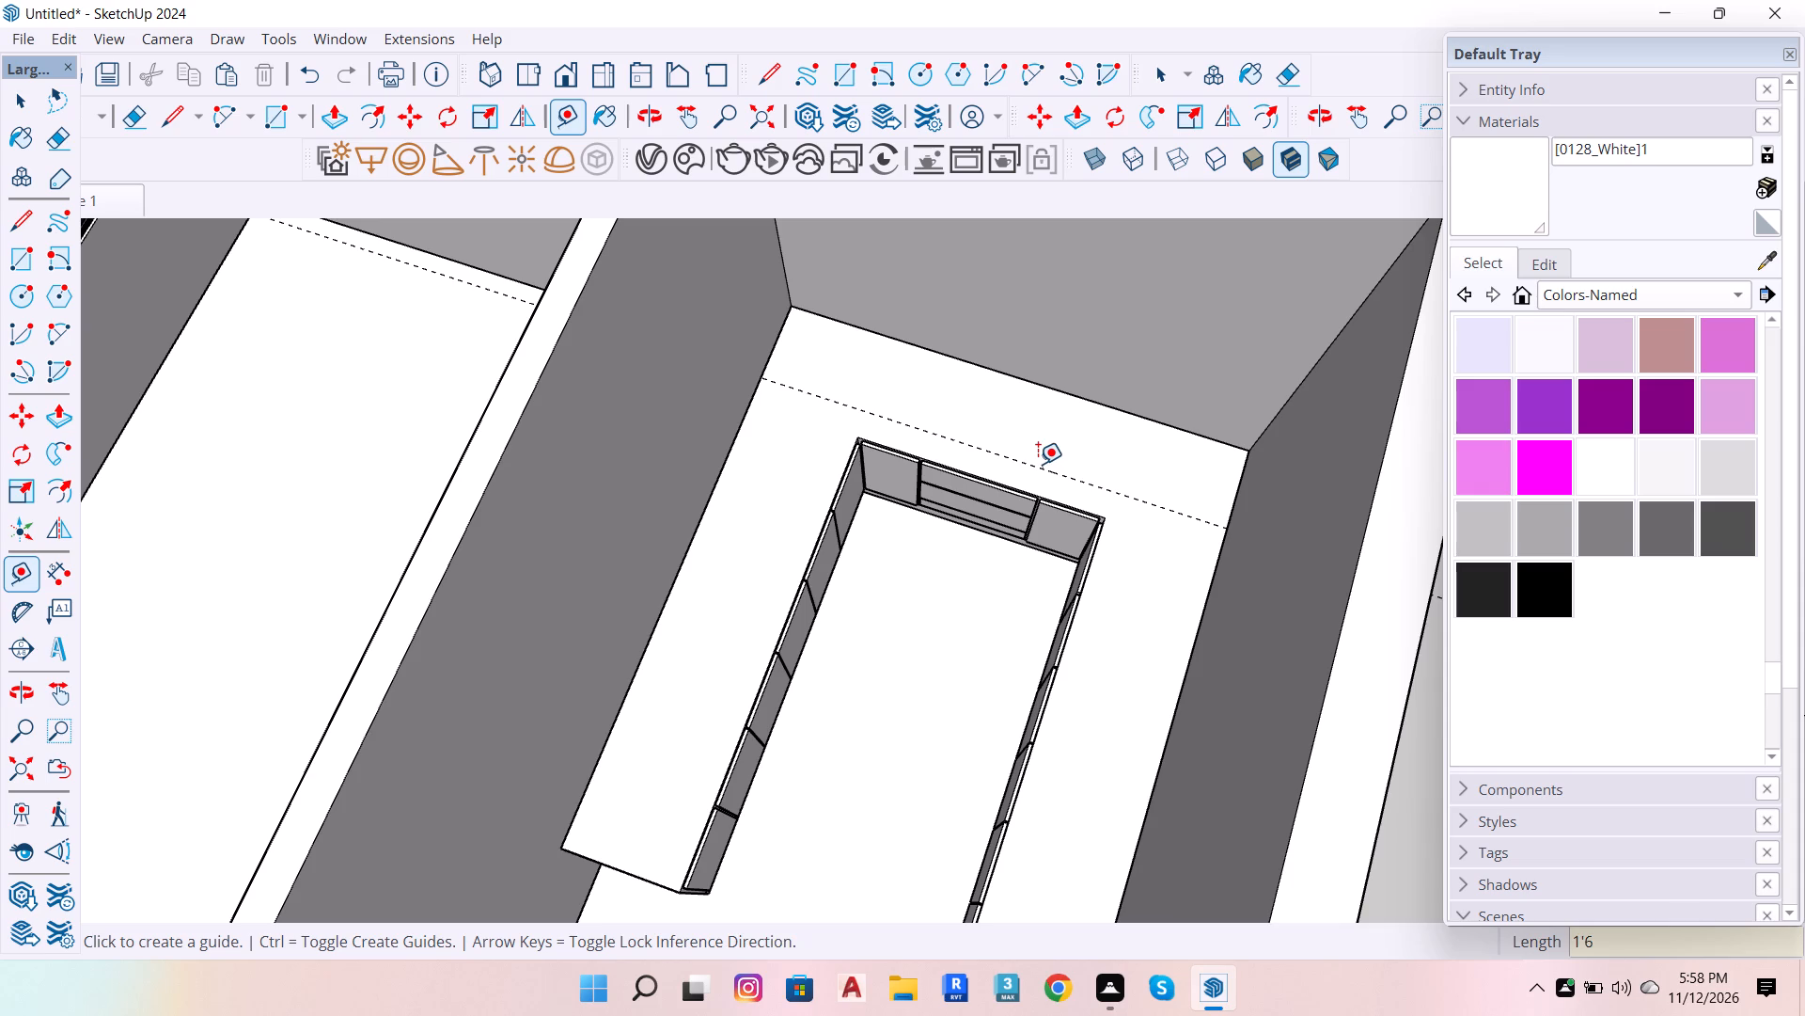
# Place guides along both side runs of the counter top, each offset 1'6" from its wall edge.
pyautogui.click(1201, 635)
pyautogui.press('space')
pyautogui.write('t')
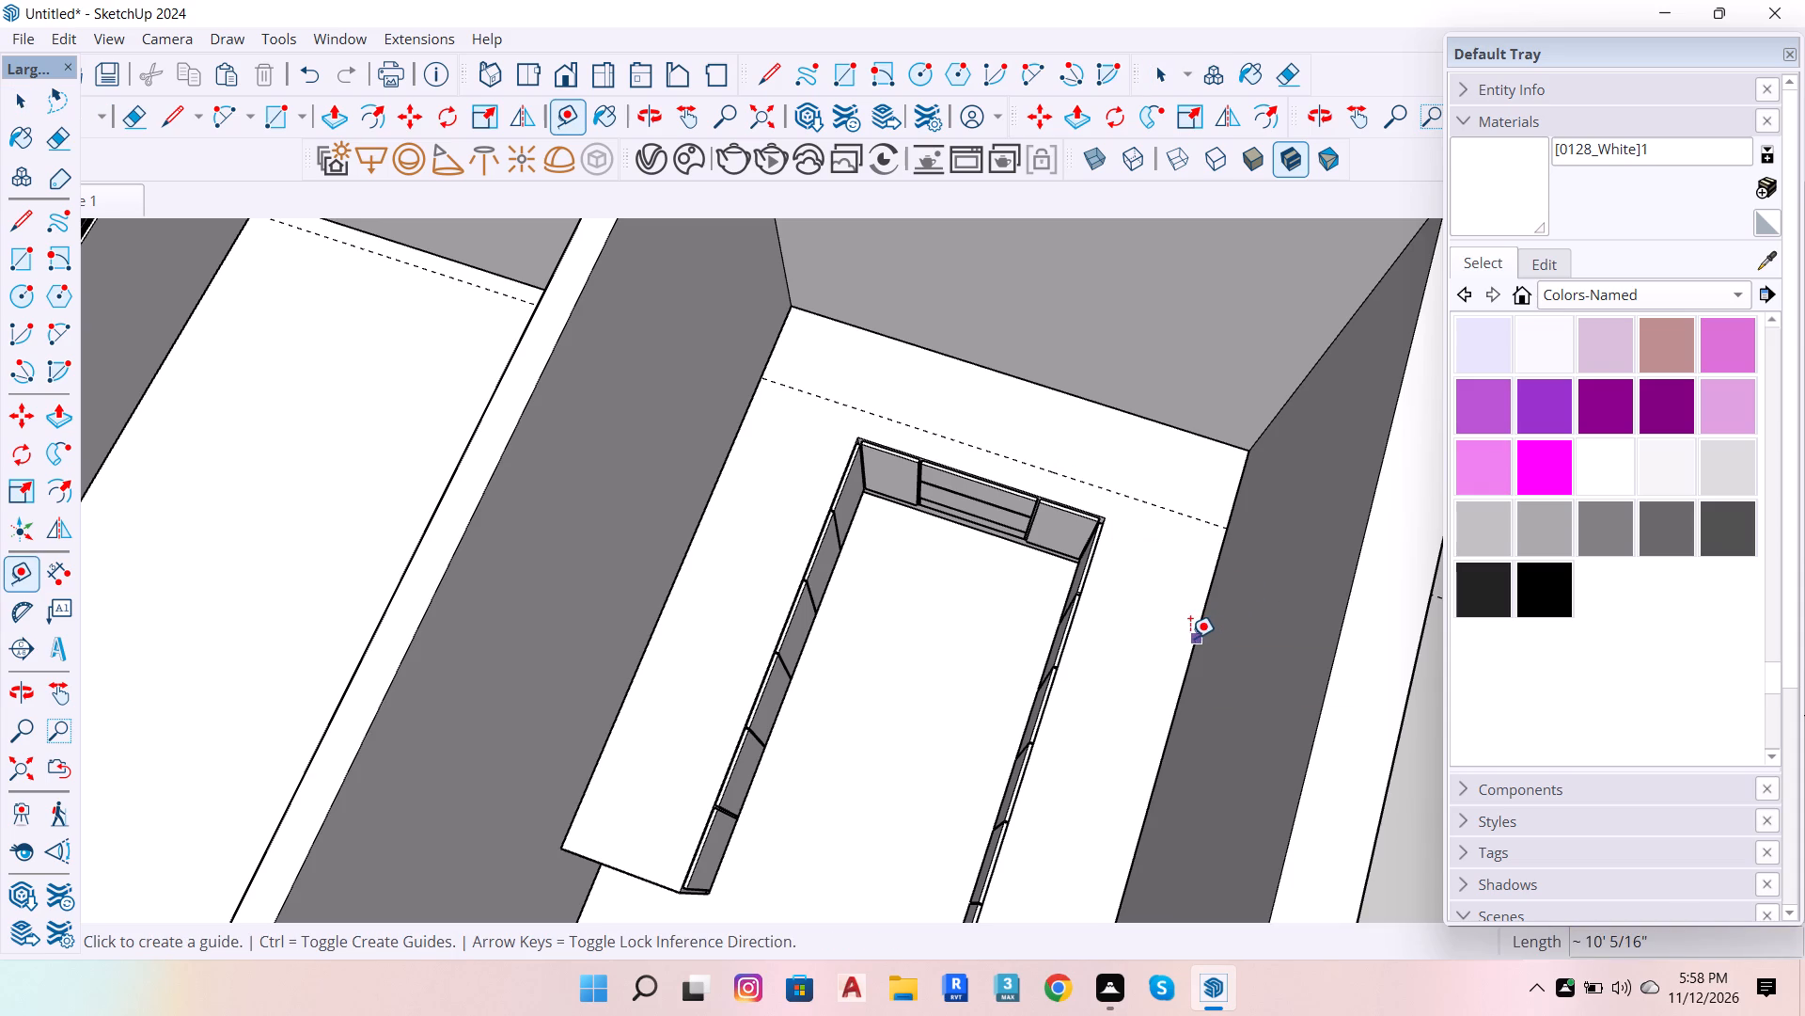
pyautogui.scroll(11, 1190, 638)
pyautogui.click(1202, 646)
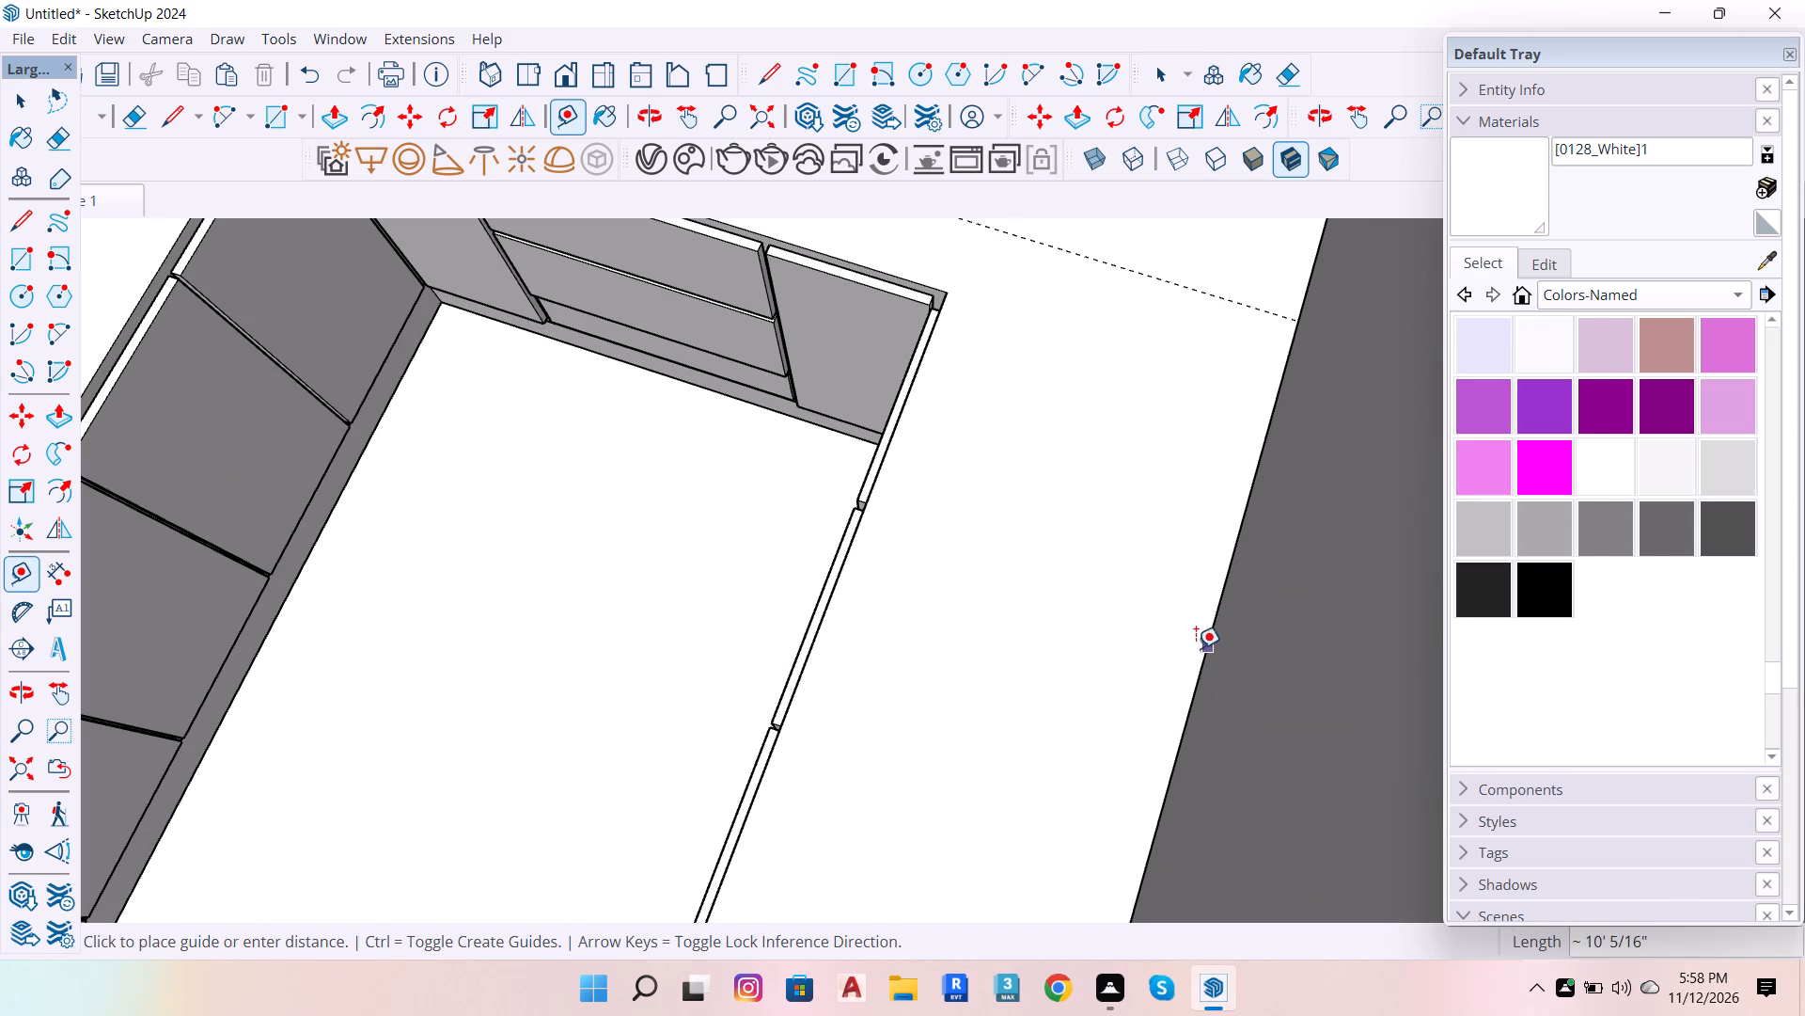
pyautogui.write("1'6")
pyautogui.press('Return')
pyautogui.scroll(-8, 1027, 610)
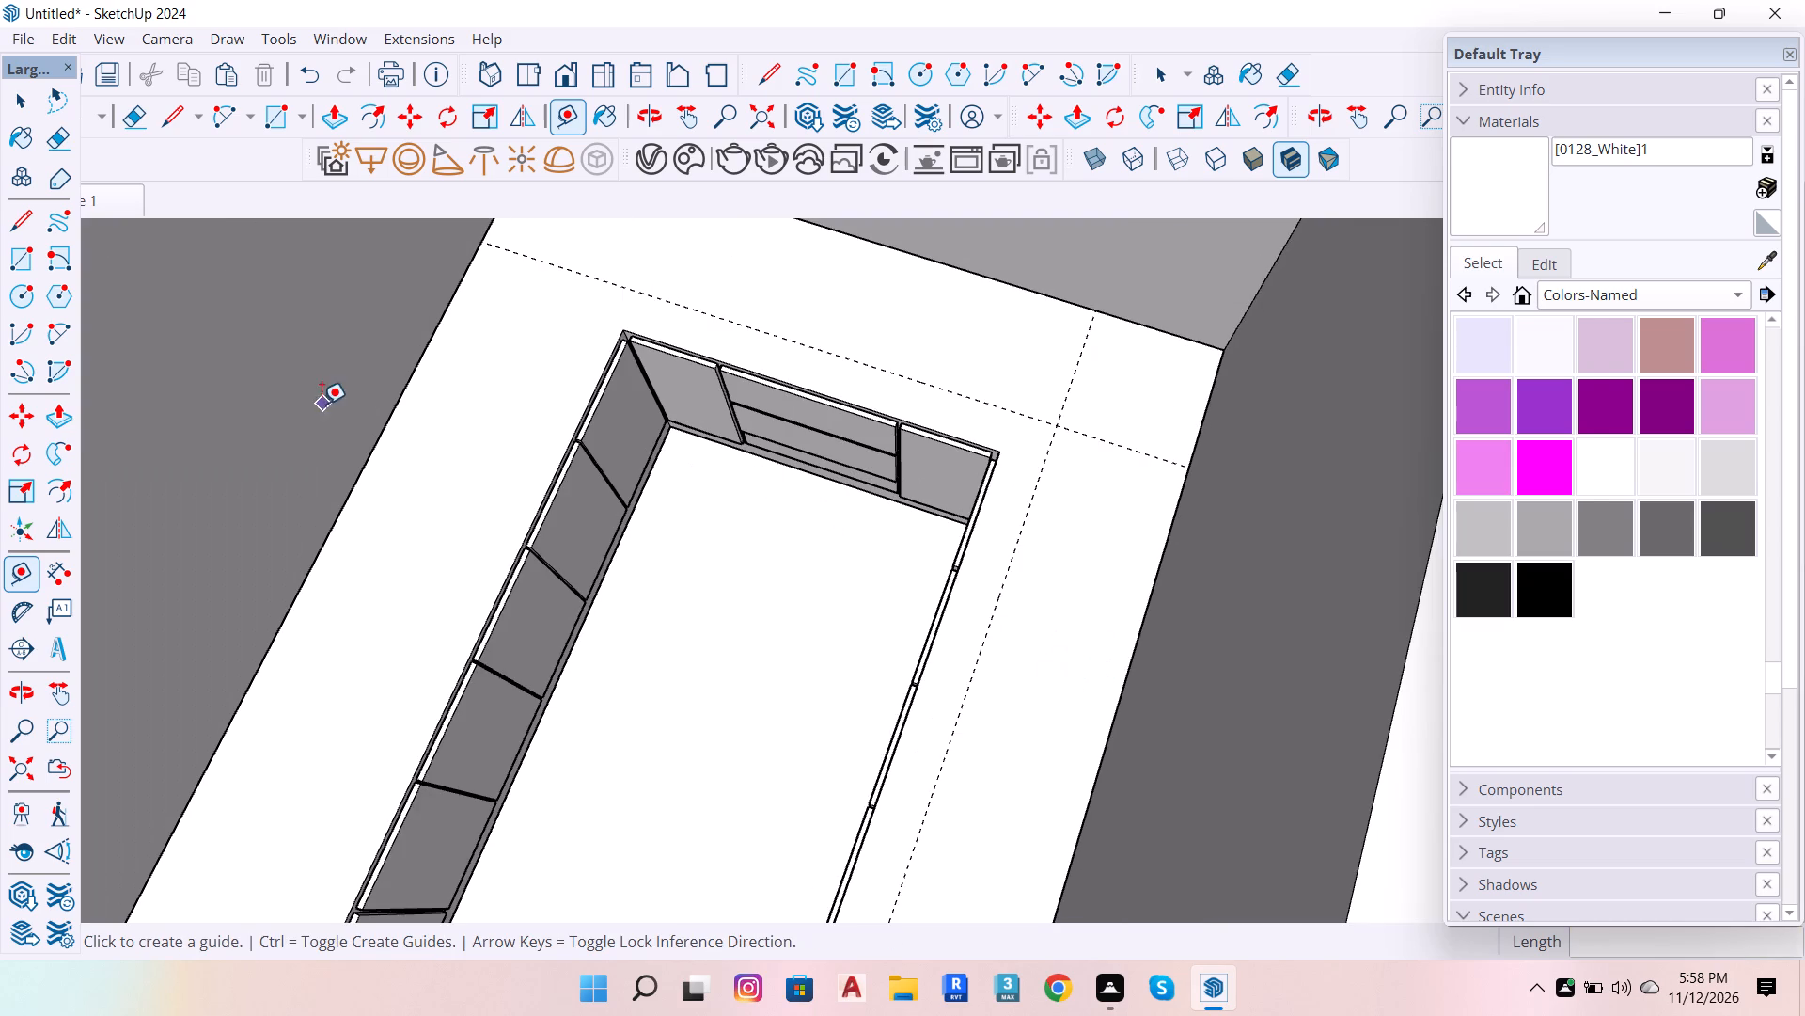
pyautogui.click(385, 437)
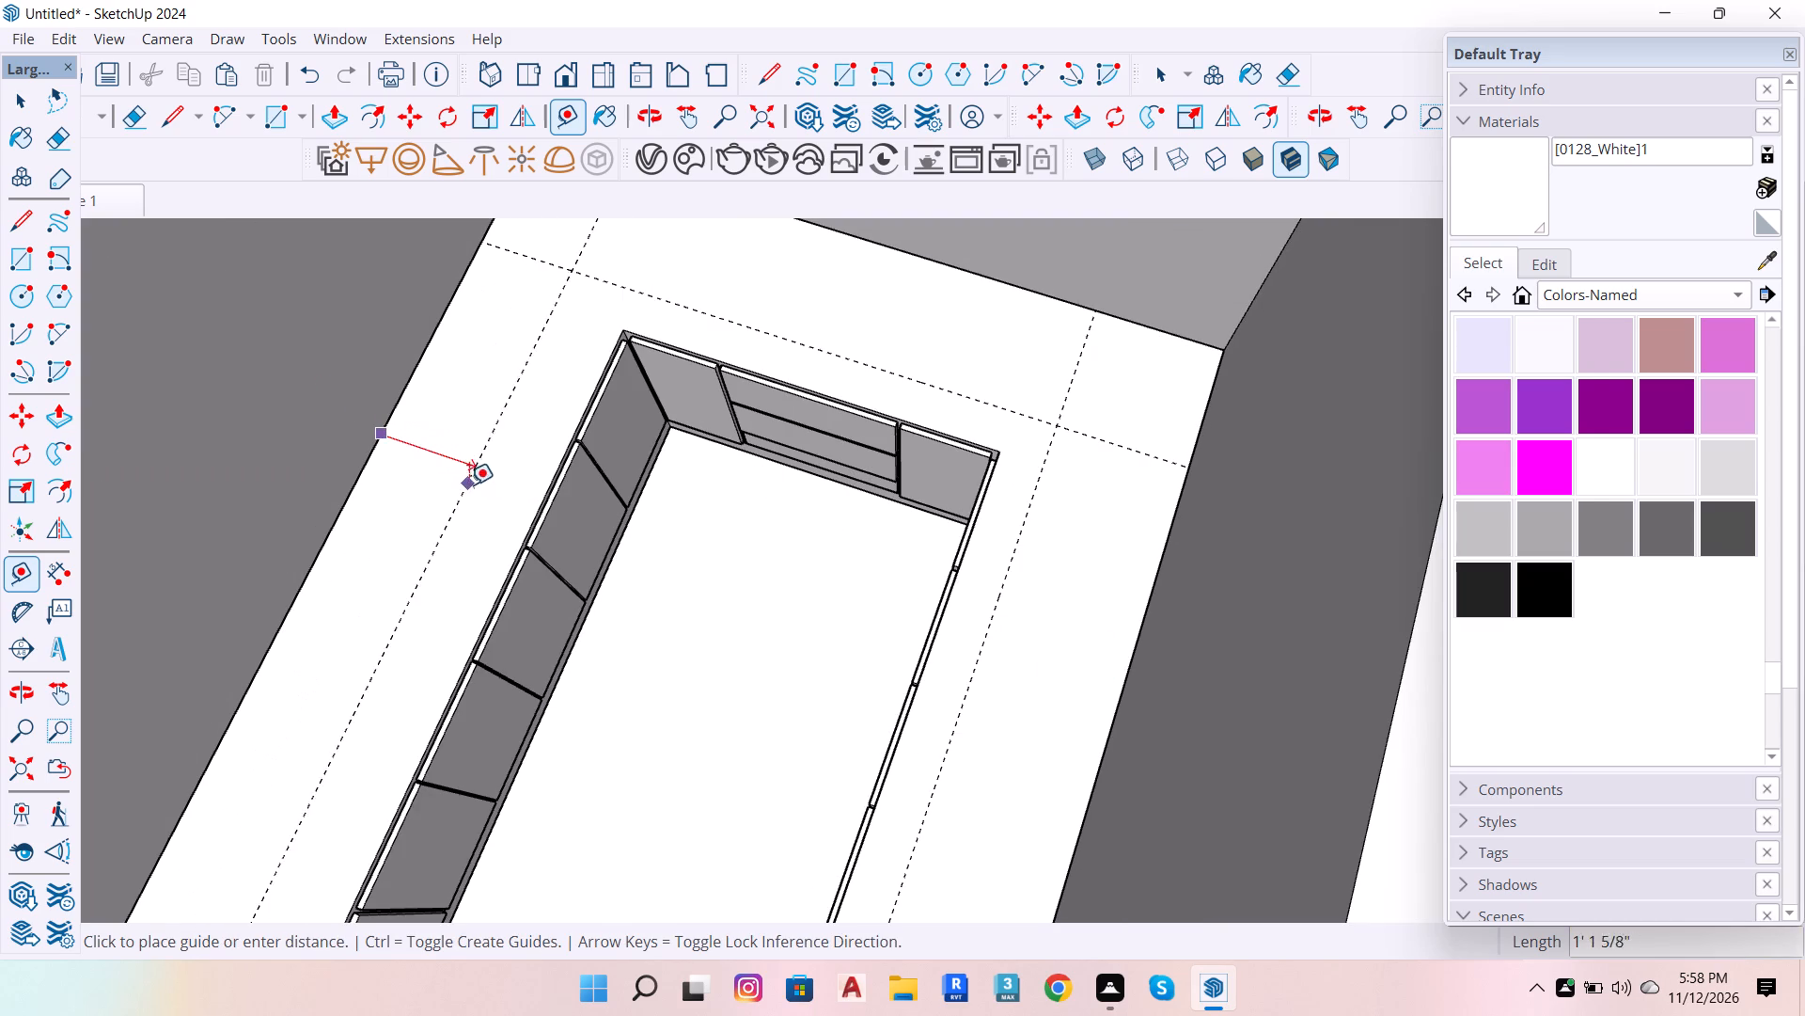
pyautogui.write("1'6")
pyautogui.press('Return')
pyautogui.press('space')
# Draw a 1'6" wide rectangle on the counter run along the inner partition wall, from its open end to the guide intersection.
pyautogui.scroll(-5, 483, 471)
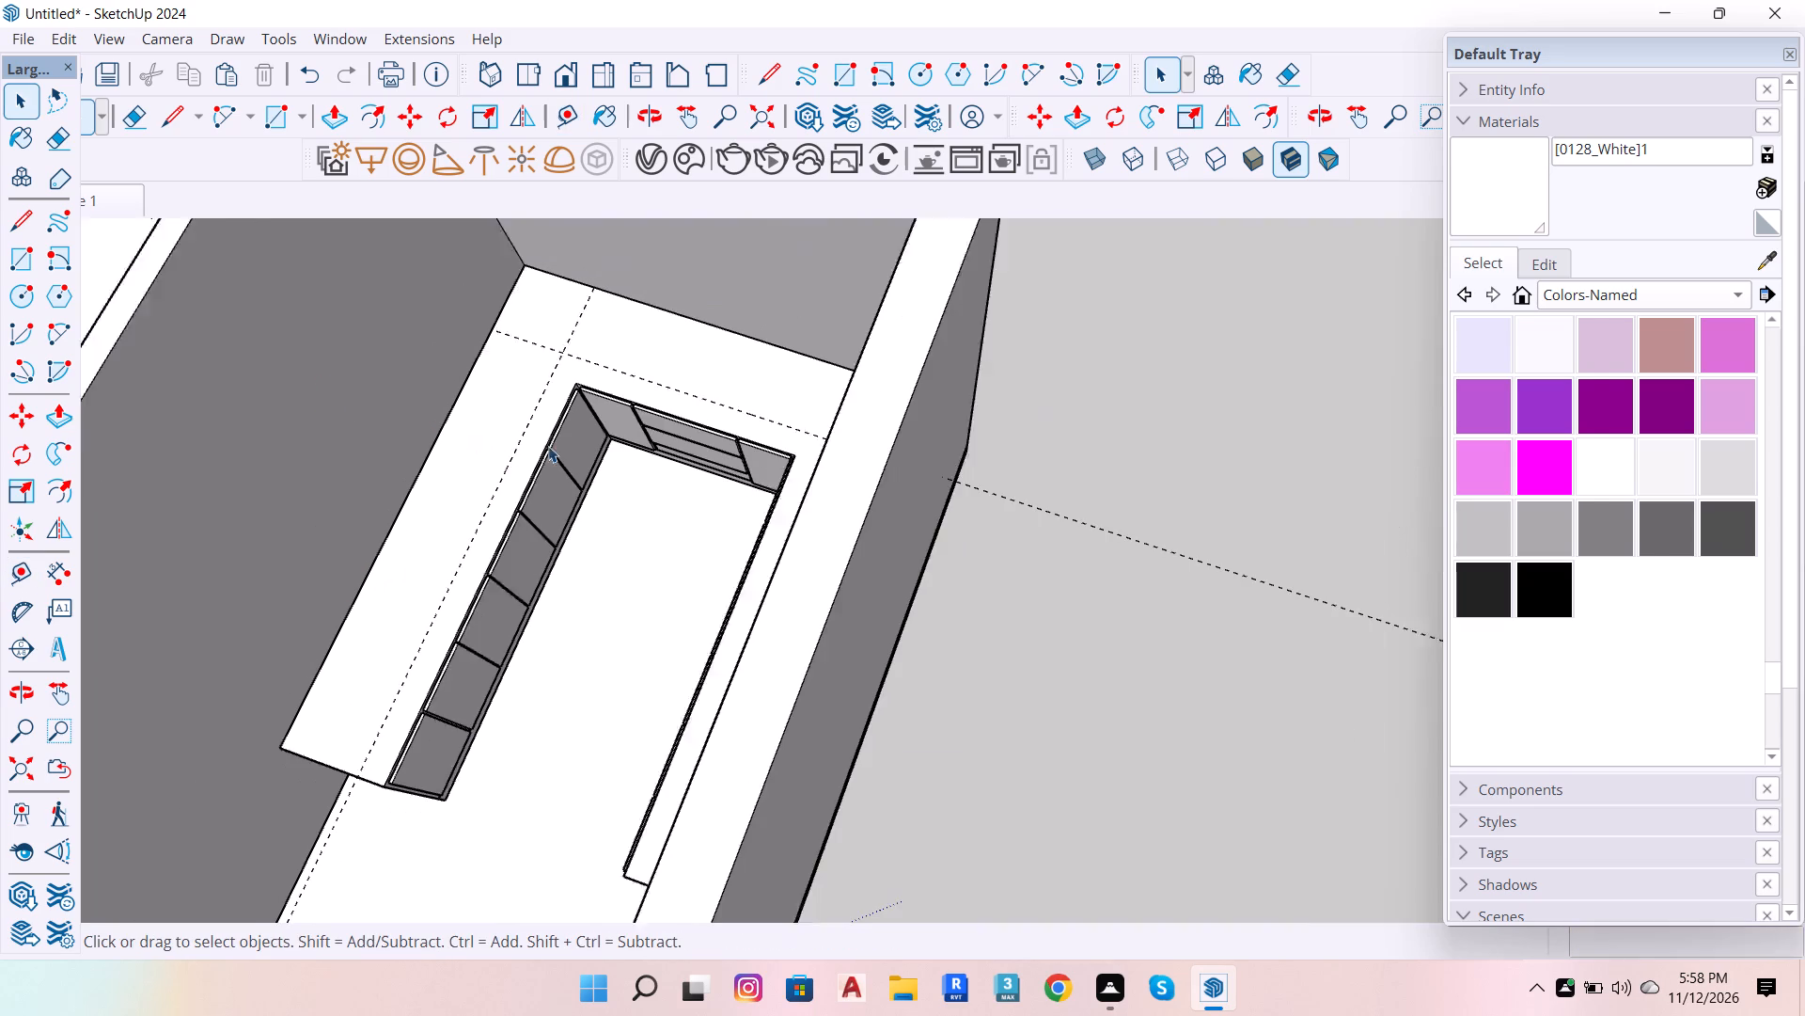
pyautogui.scroll(-2, 548, 446)
pyautogui.scroll(5, 384, 795)
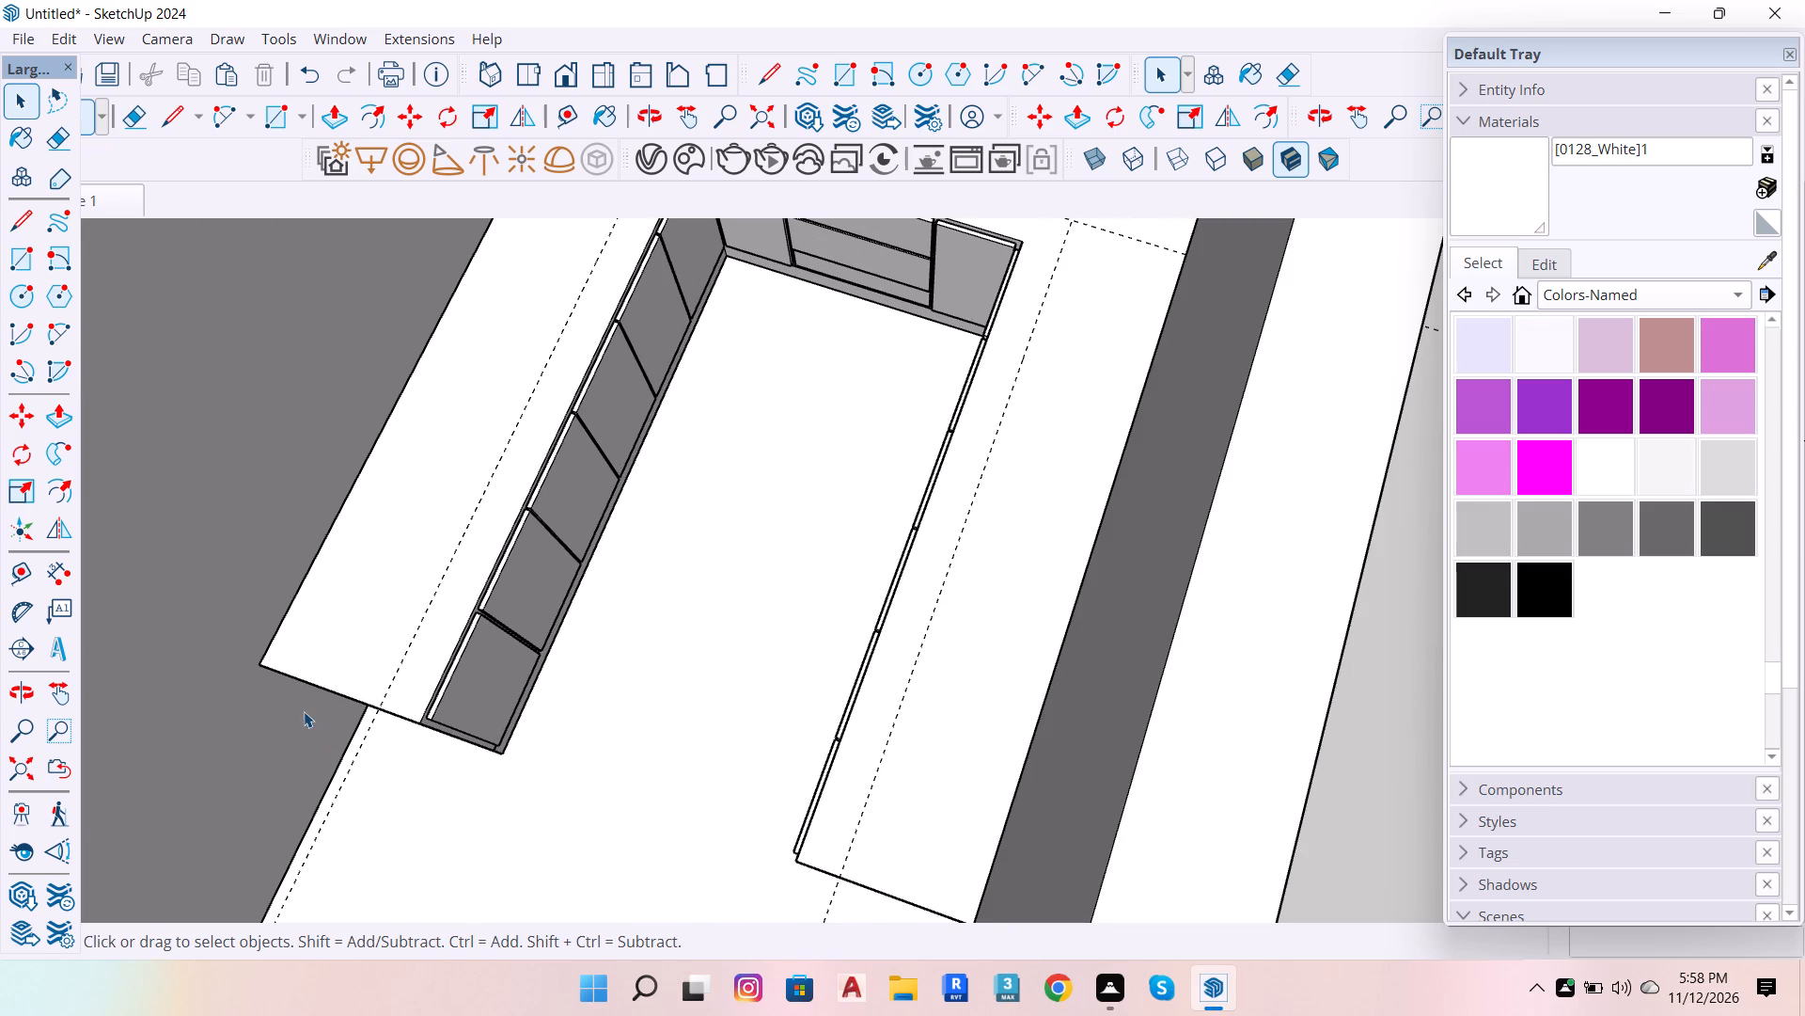
pyautogui.press('r')
pyautogui.click(263, 664)
pyautogui.scroll(-7, 419, 744)
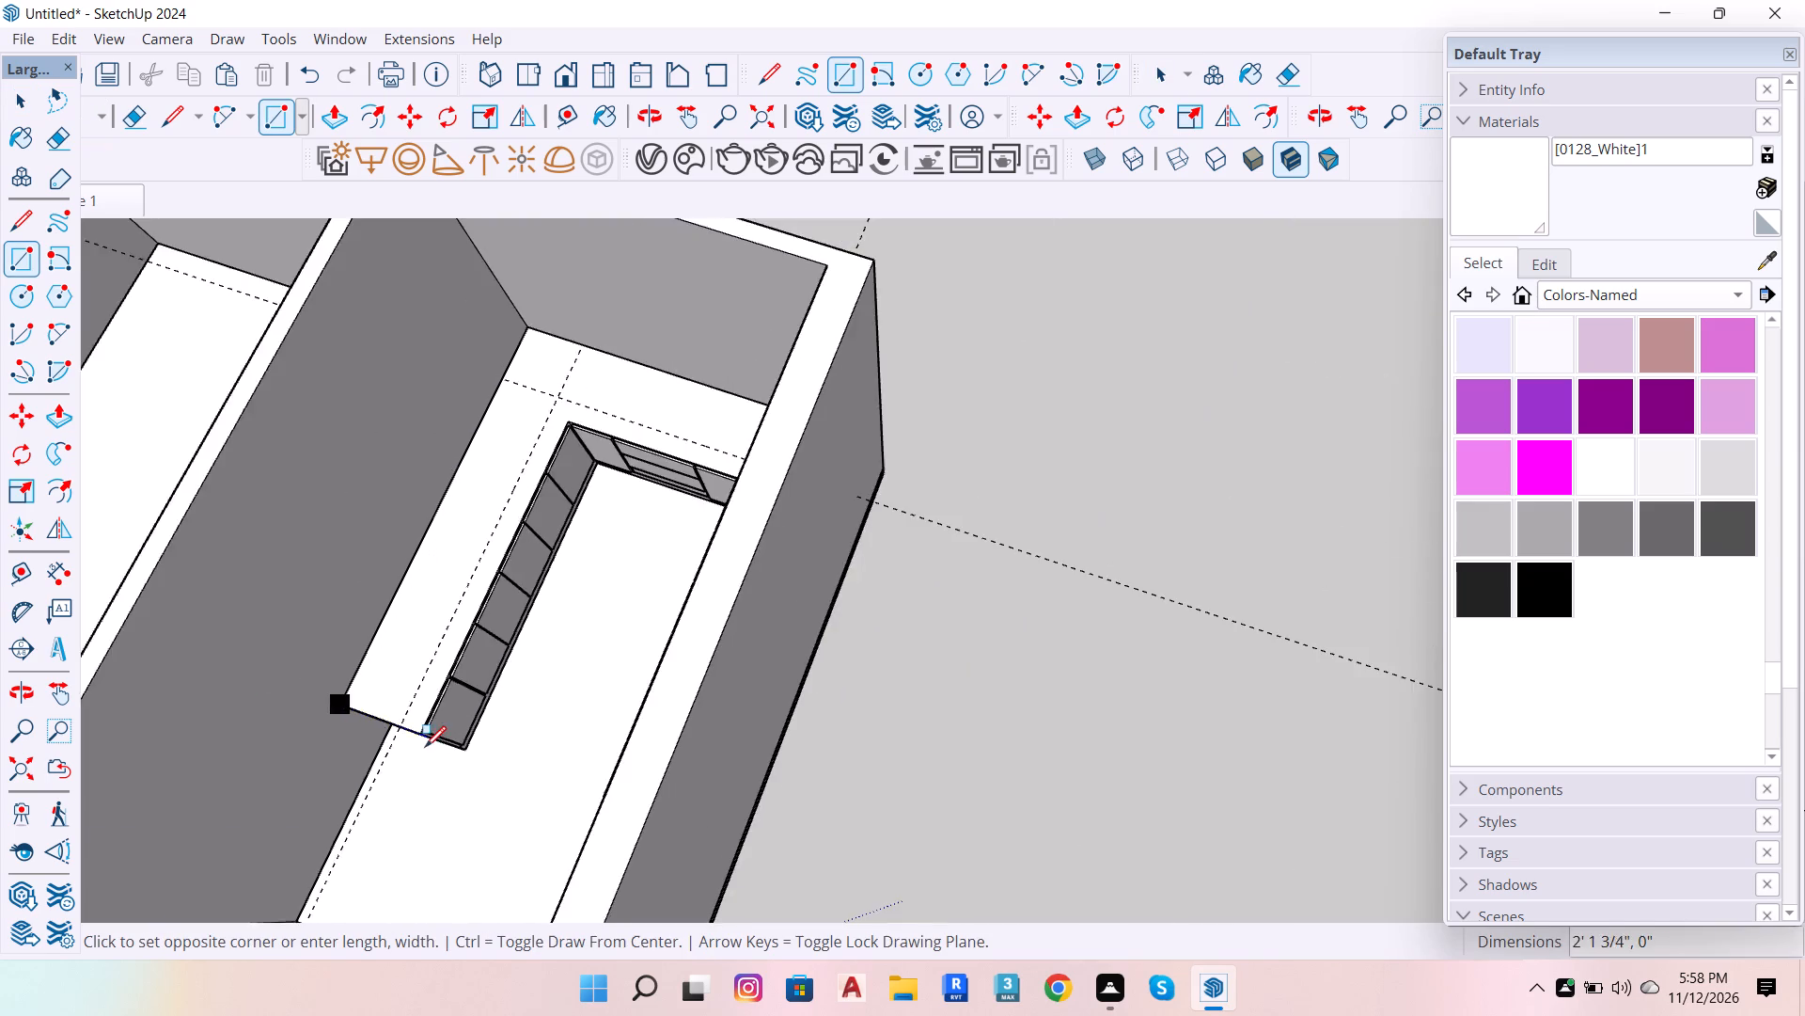
pyautogui.scroll(-5, 428, 746)
pyautogui.scroll(8, 494, 527)
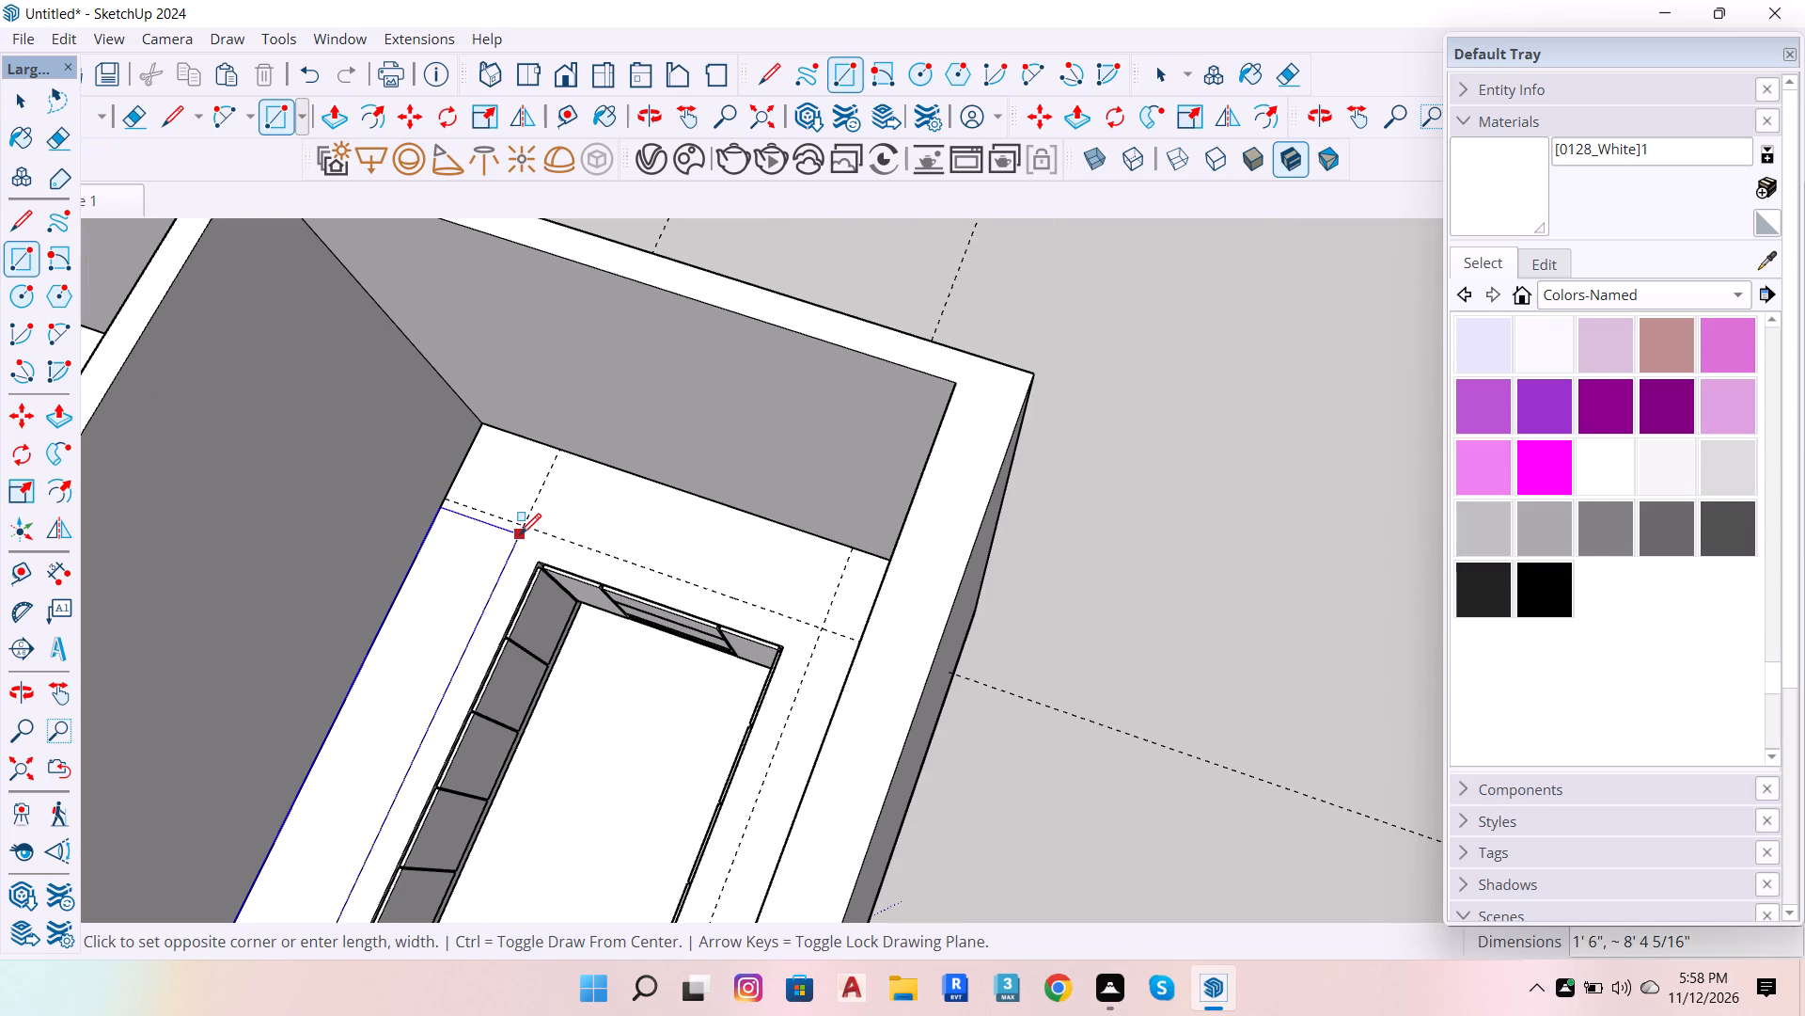
pyautogui.click(524, 527)
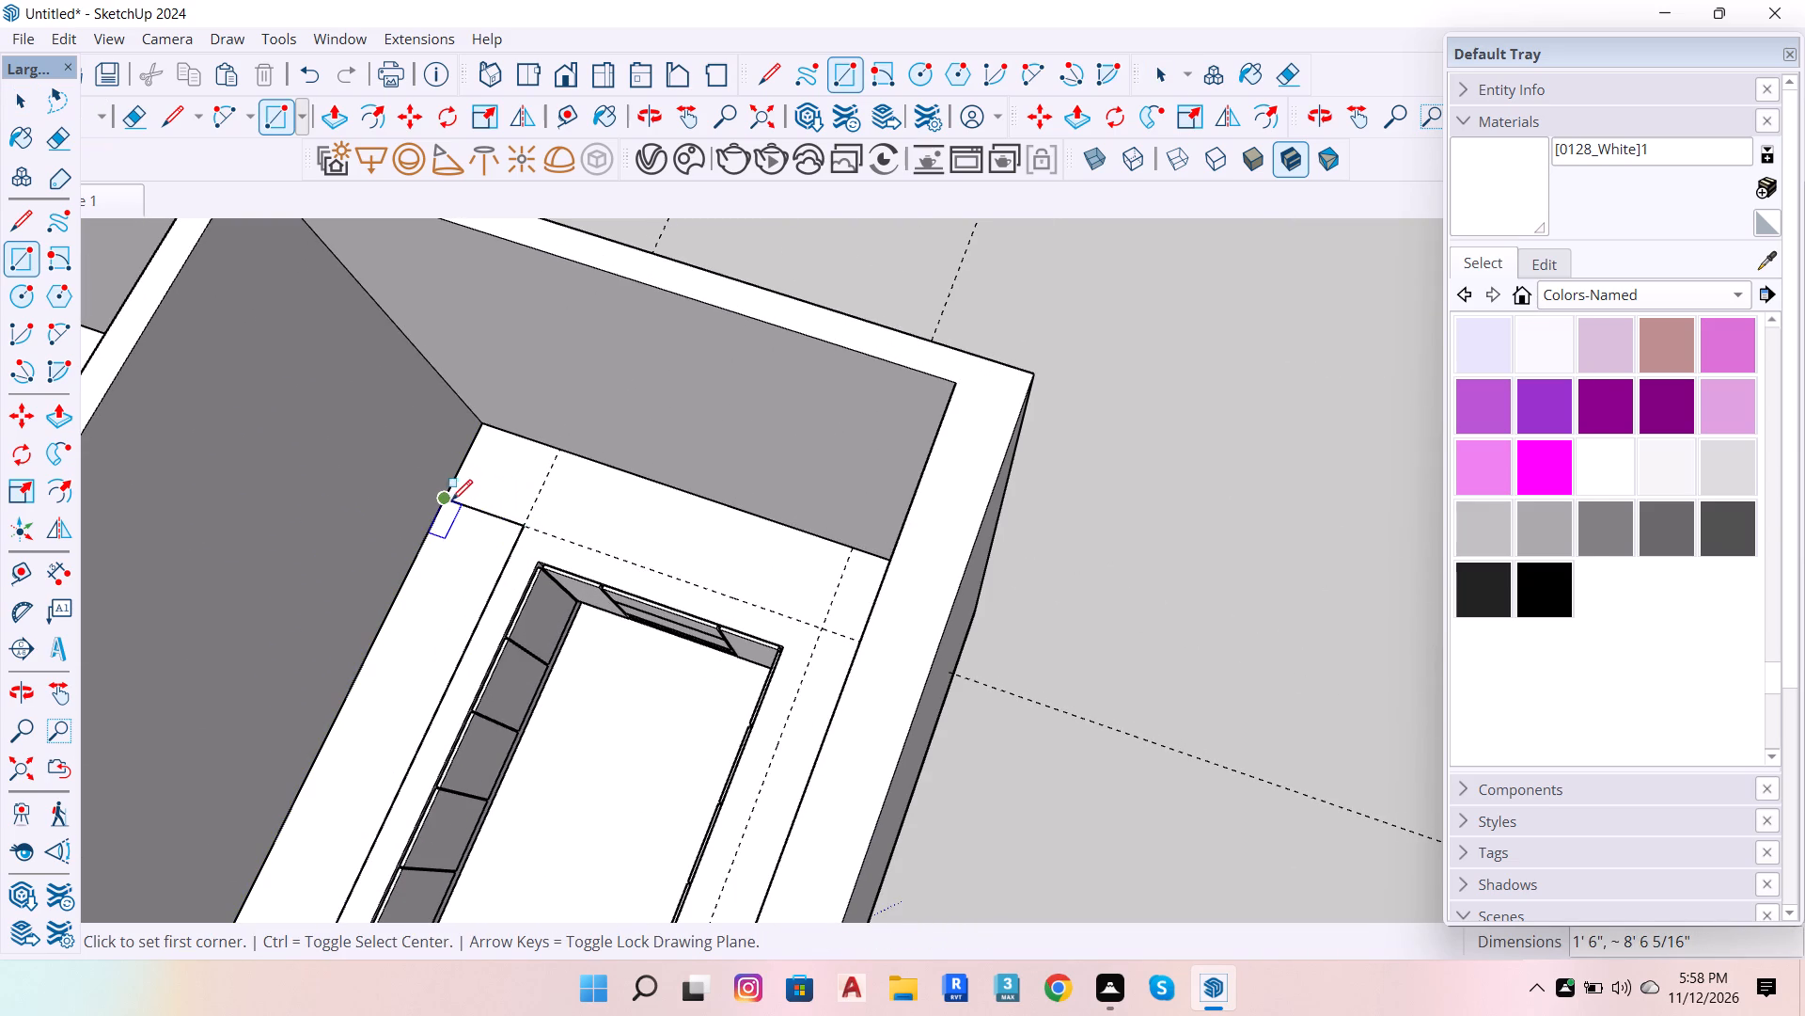
# Draw a rectangle on the counter's back run, filling the strip between the back guide and the back wall.
pyautogui.click(448, 500)
pyautogui.scroll(5, 884, 577)
pyautogui.scroll(5, 796, 570)
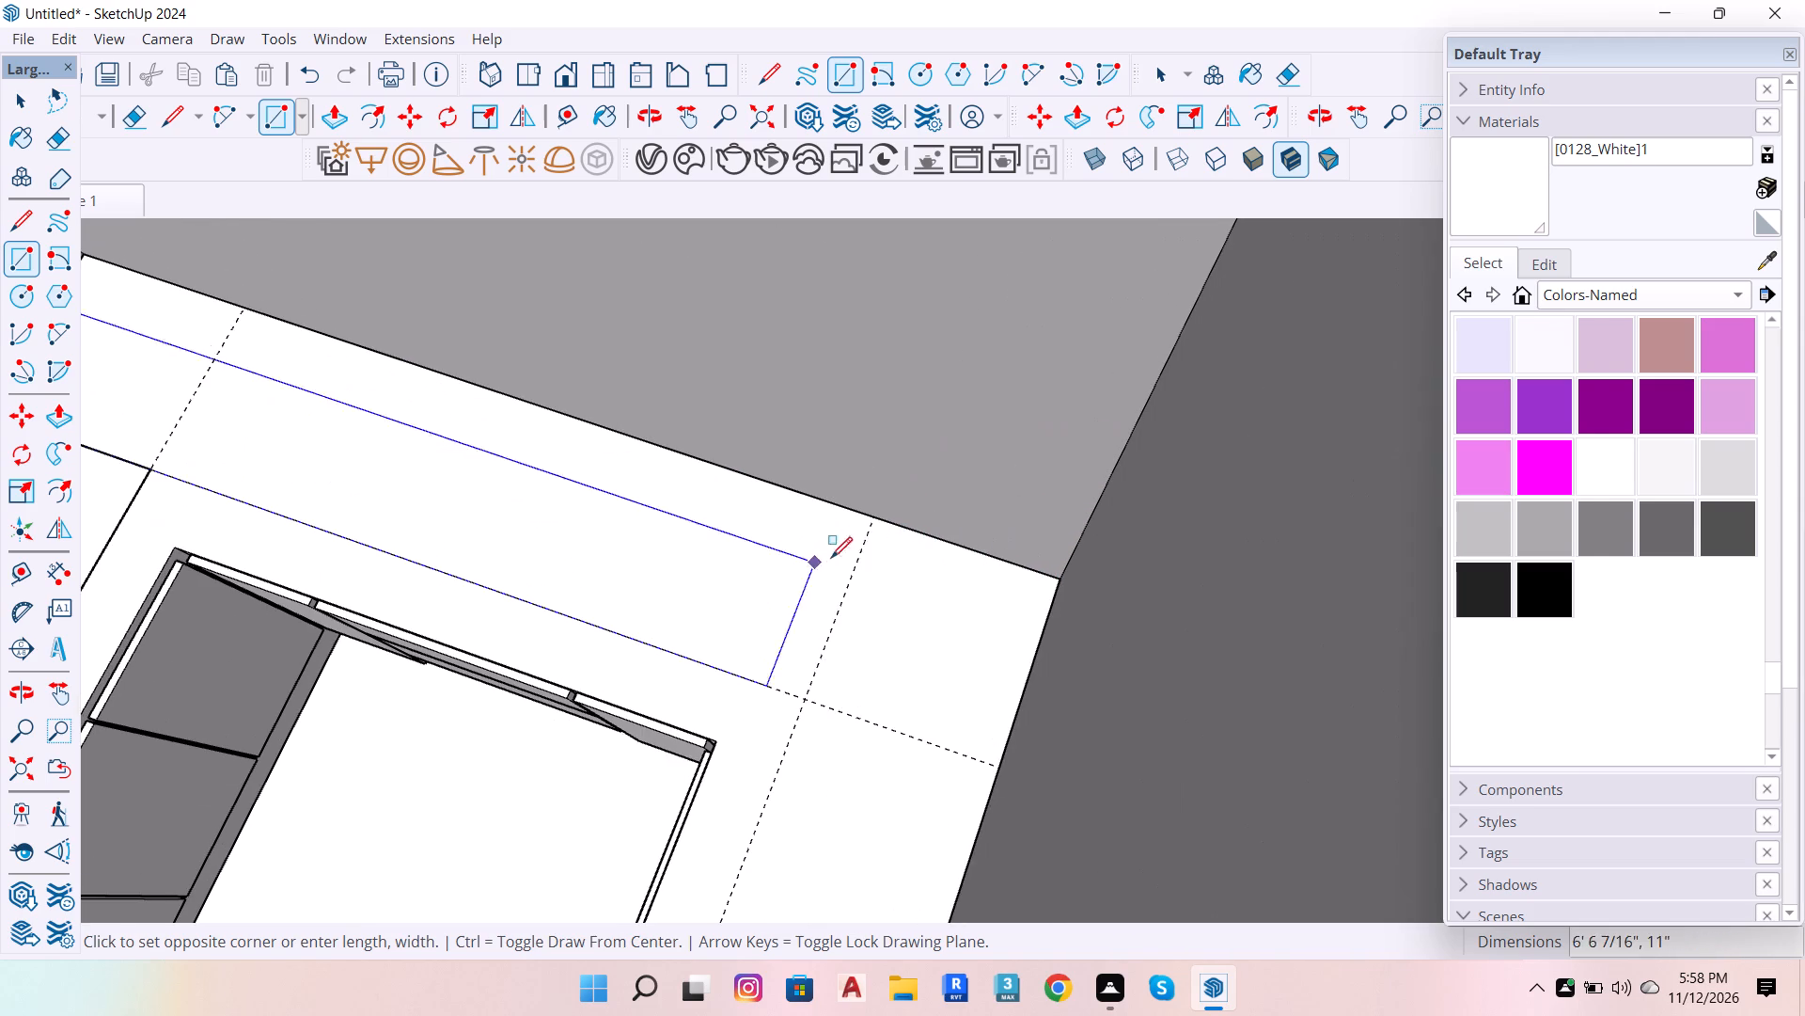
pyautogui.click(1055, 581)
pyautogui.scroll(-7, 931, 567)
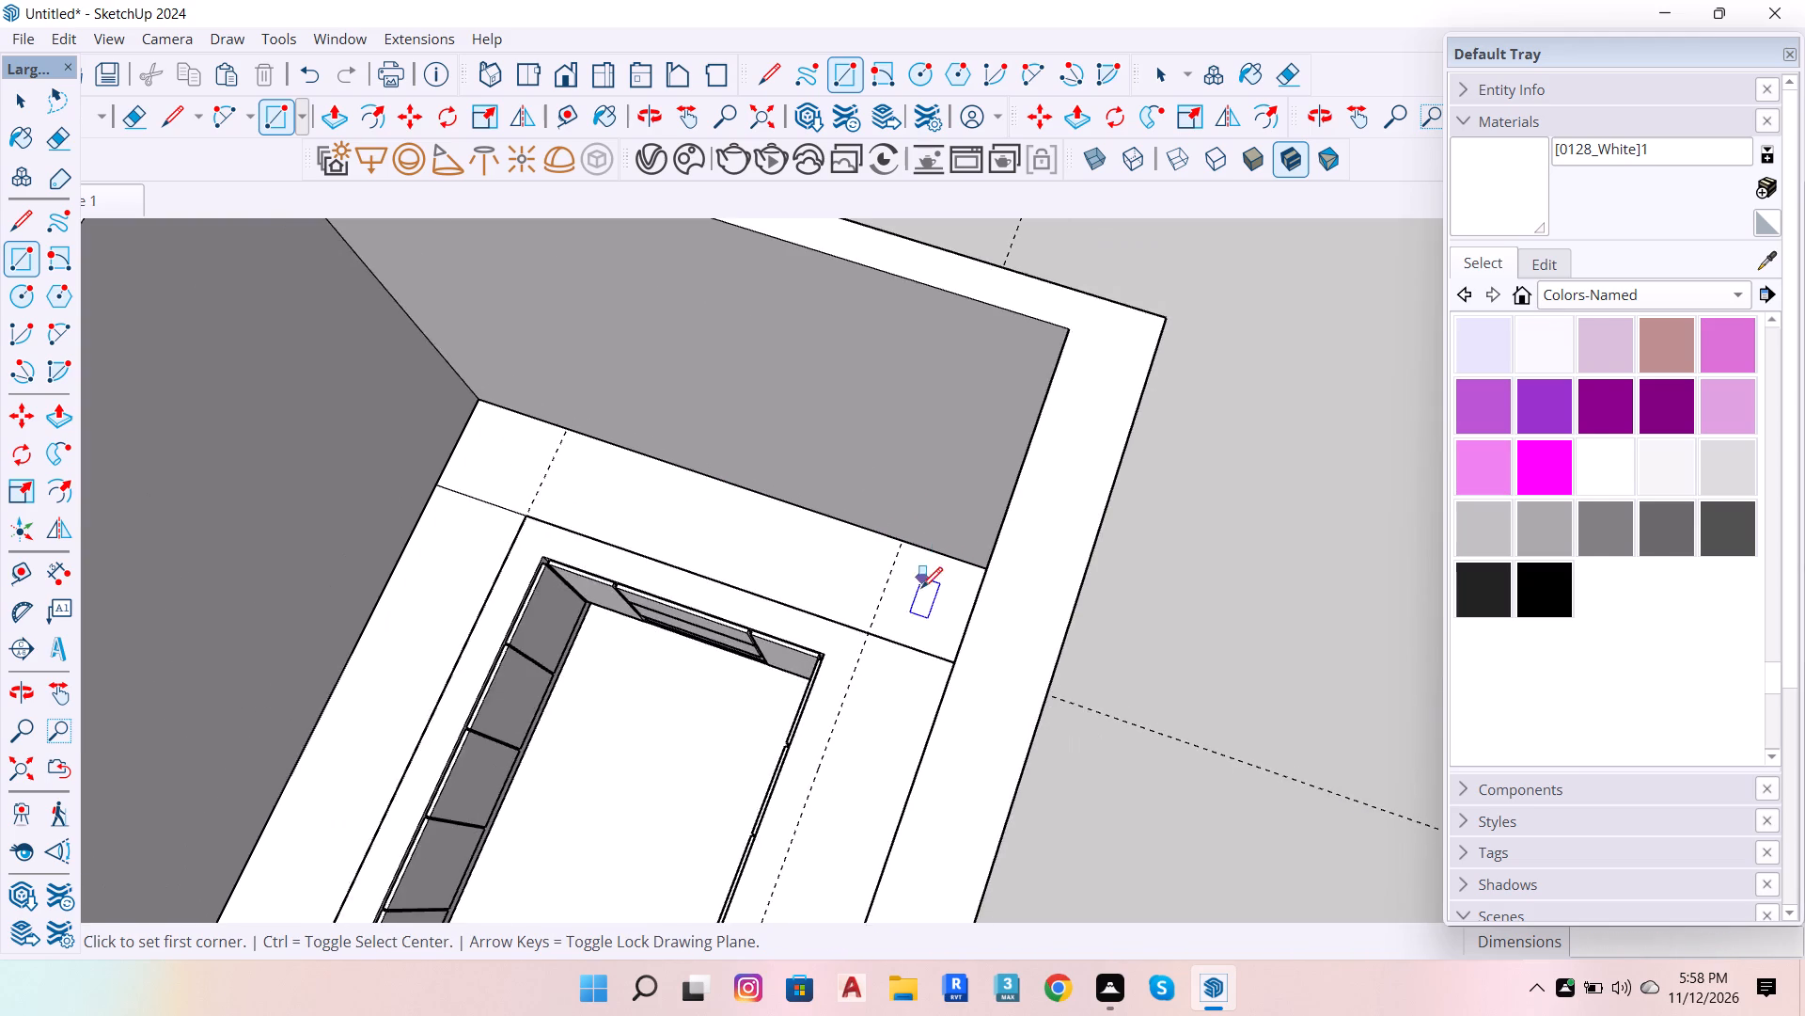
# Draw a rectangle on the counter run along the exterior wall, between its guide and the wall, up to the back strip.
pyautogui.scroll(-12, 920, 598)
pyautogui.scroll(-7, 1122, 598)
pyautogui.scroll(6, 916, 764)
pyautogui.scroll(6, 1003, 743)
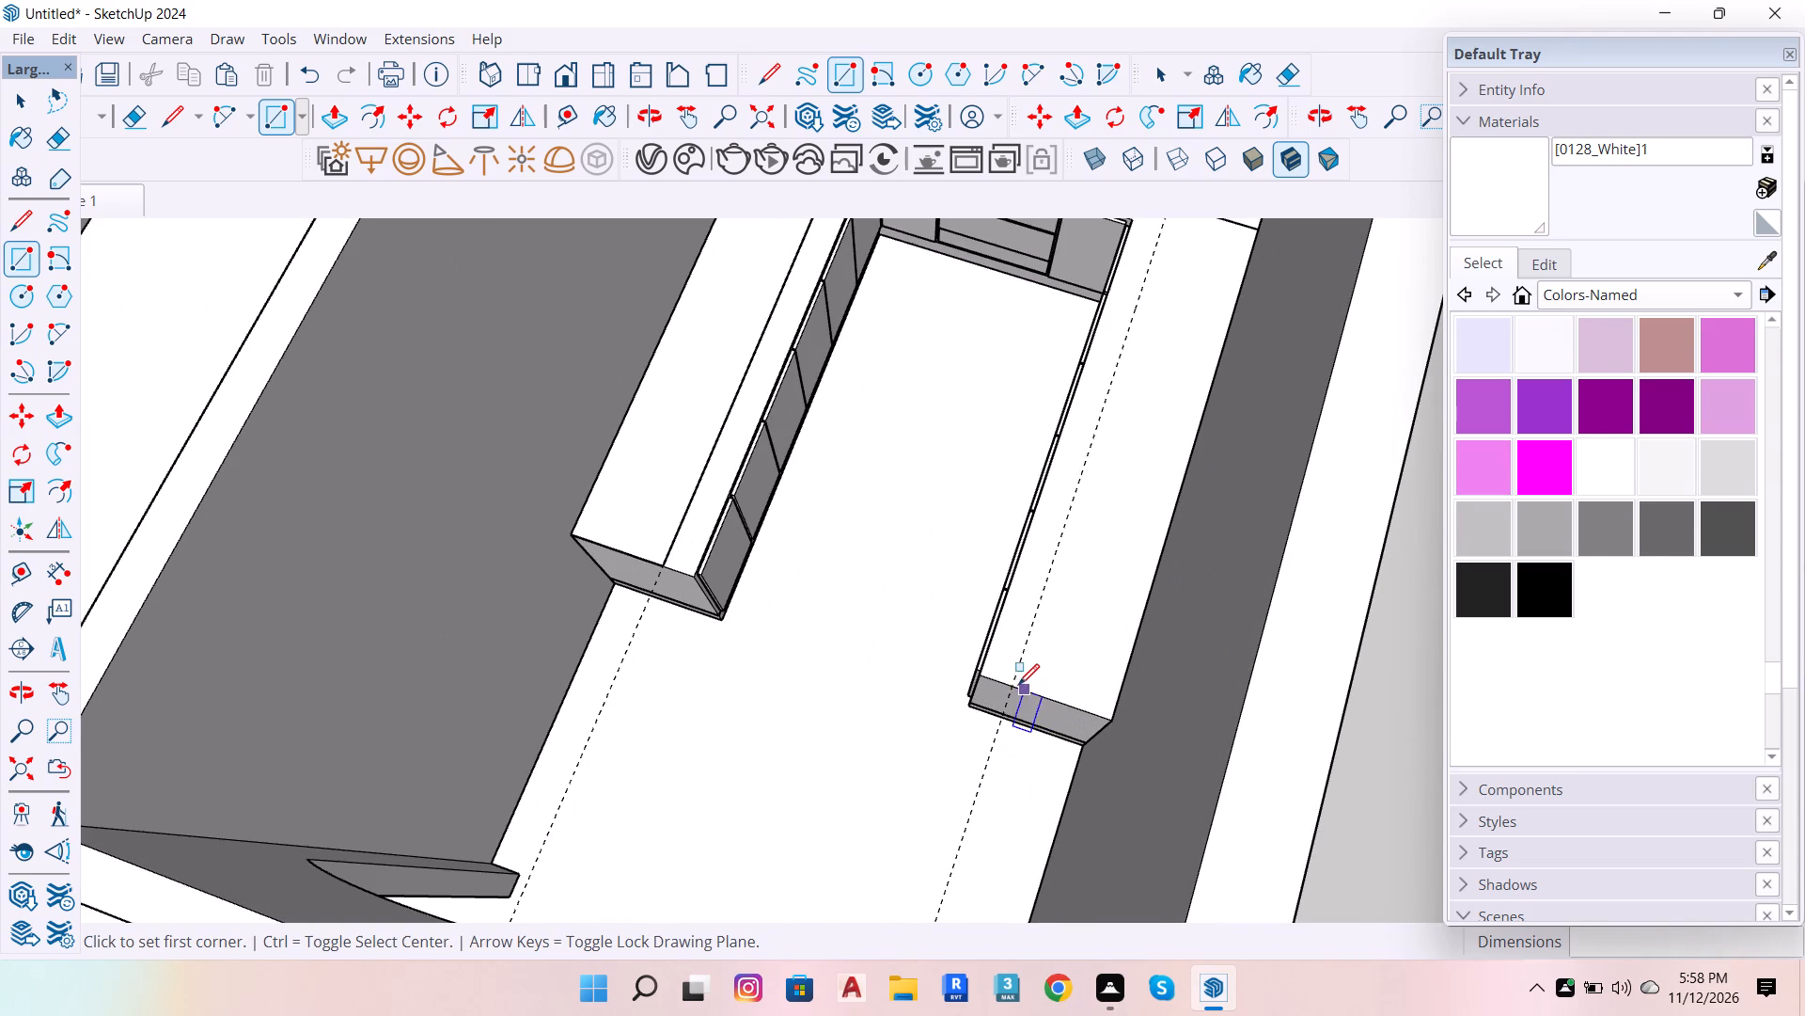
pyautogui.click(1013, 682)
pyautogui.scroll(-7, 1041, 733)
pyautogui.scroll(4, 1105, 500)
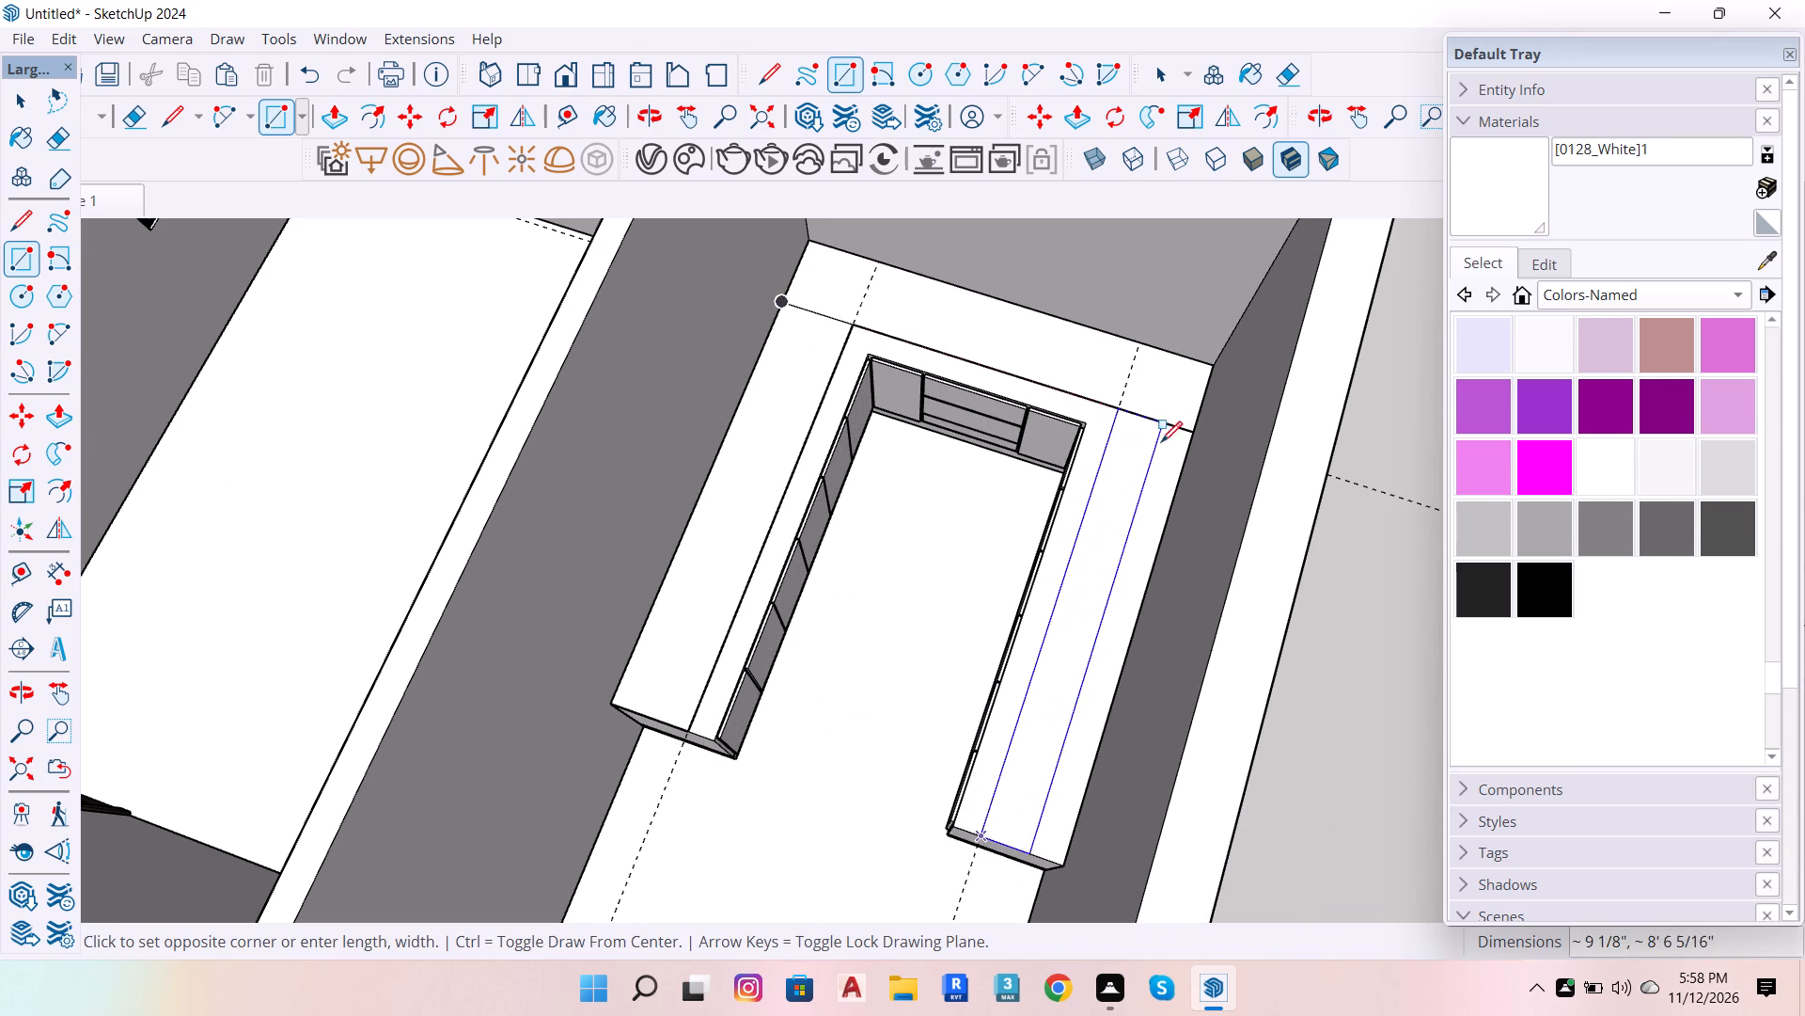
pyautogui.click(1193, 434)
pyautogui.press('space')
# Erase the dividing edges at both corners and the remaining guides to merge the three strips into one U-shaped face.
pyautogui.scroll(4, 1105, 386)
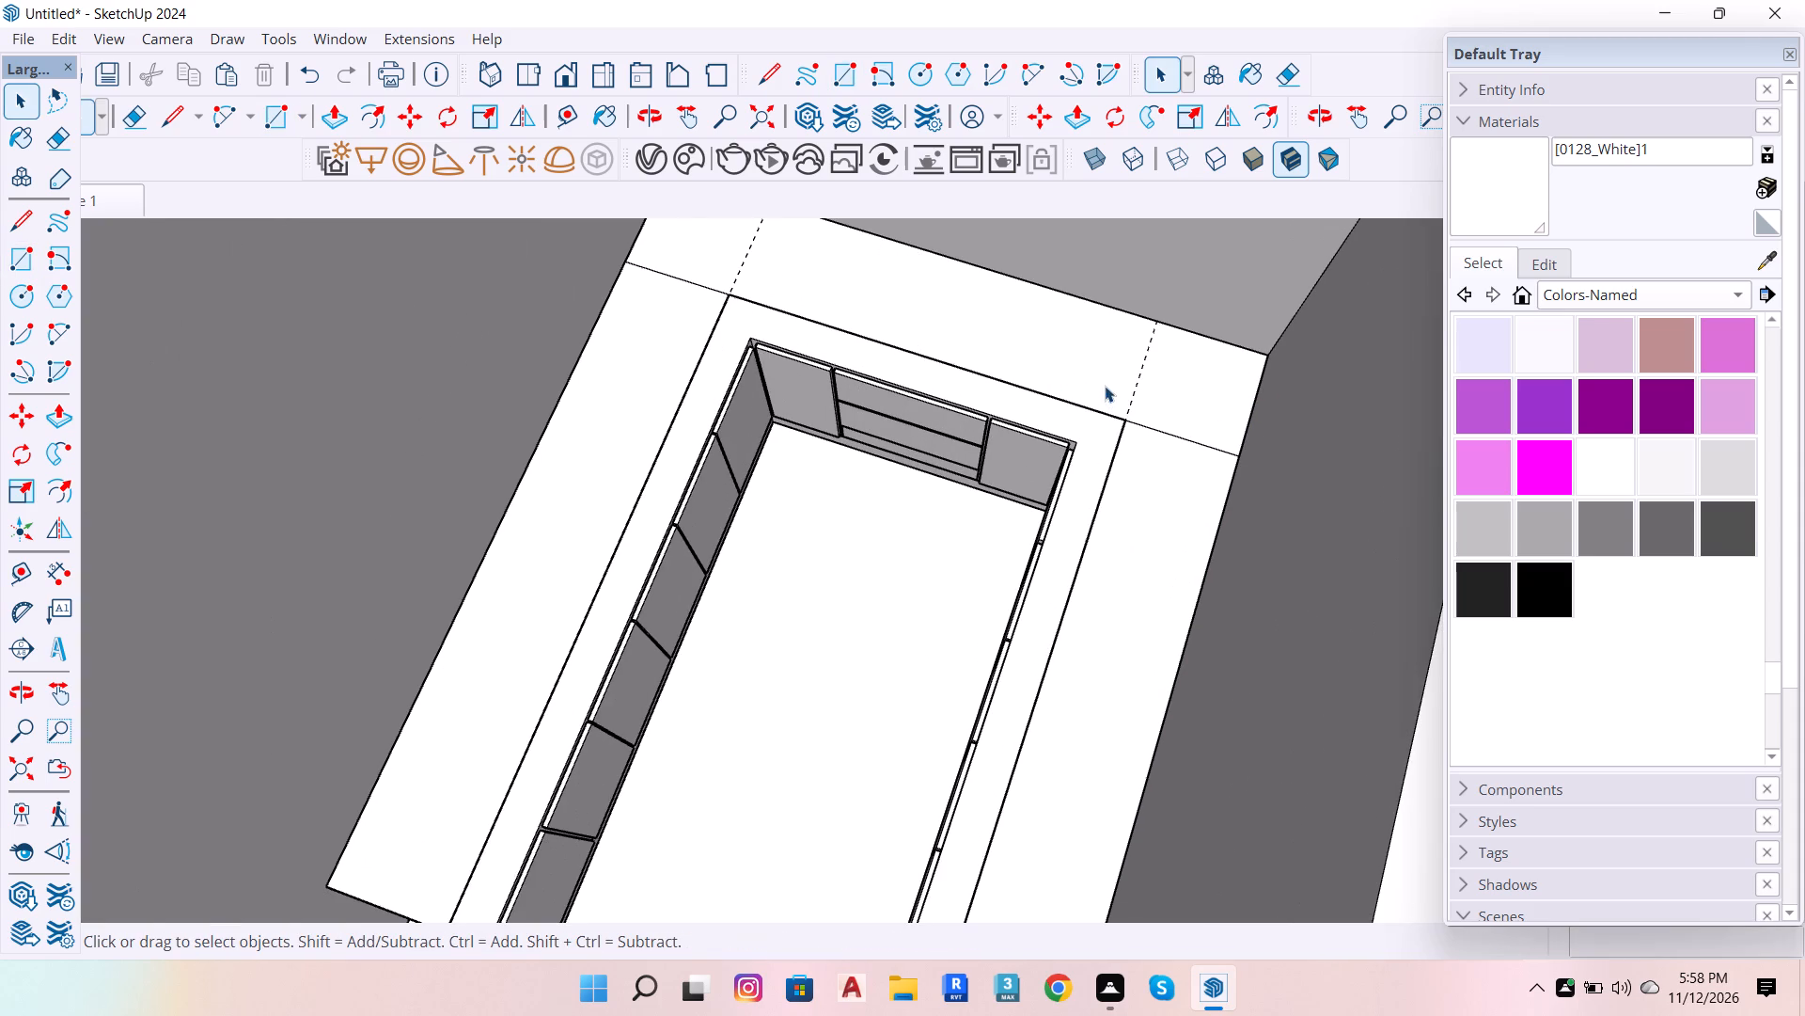
pyautogui.press('e')
pyautogui.moveTo(1174, 412); pyautogui.dragTo(1168, 441)
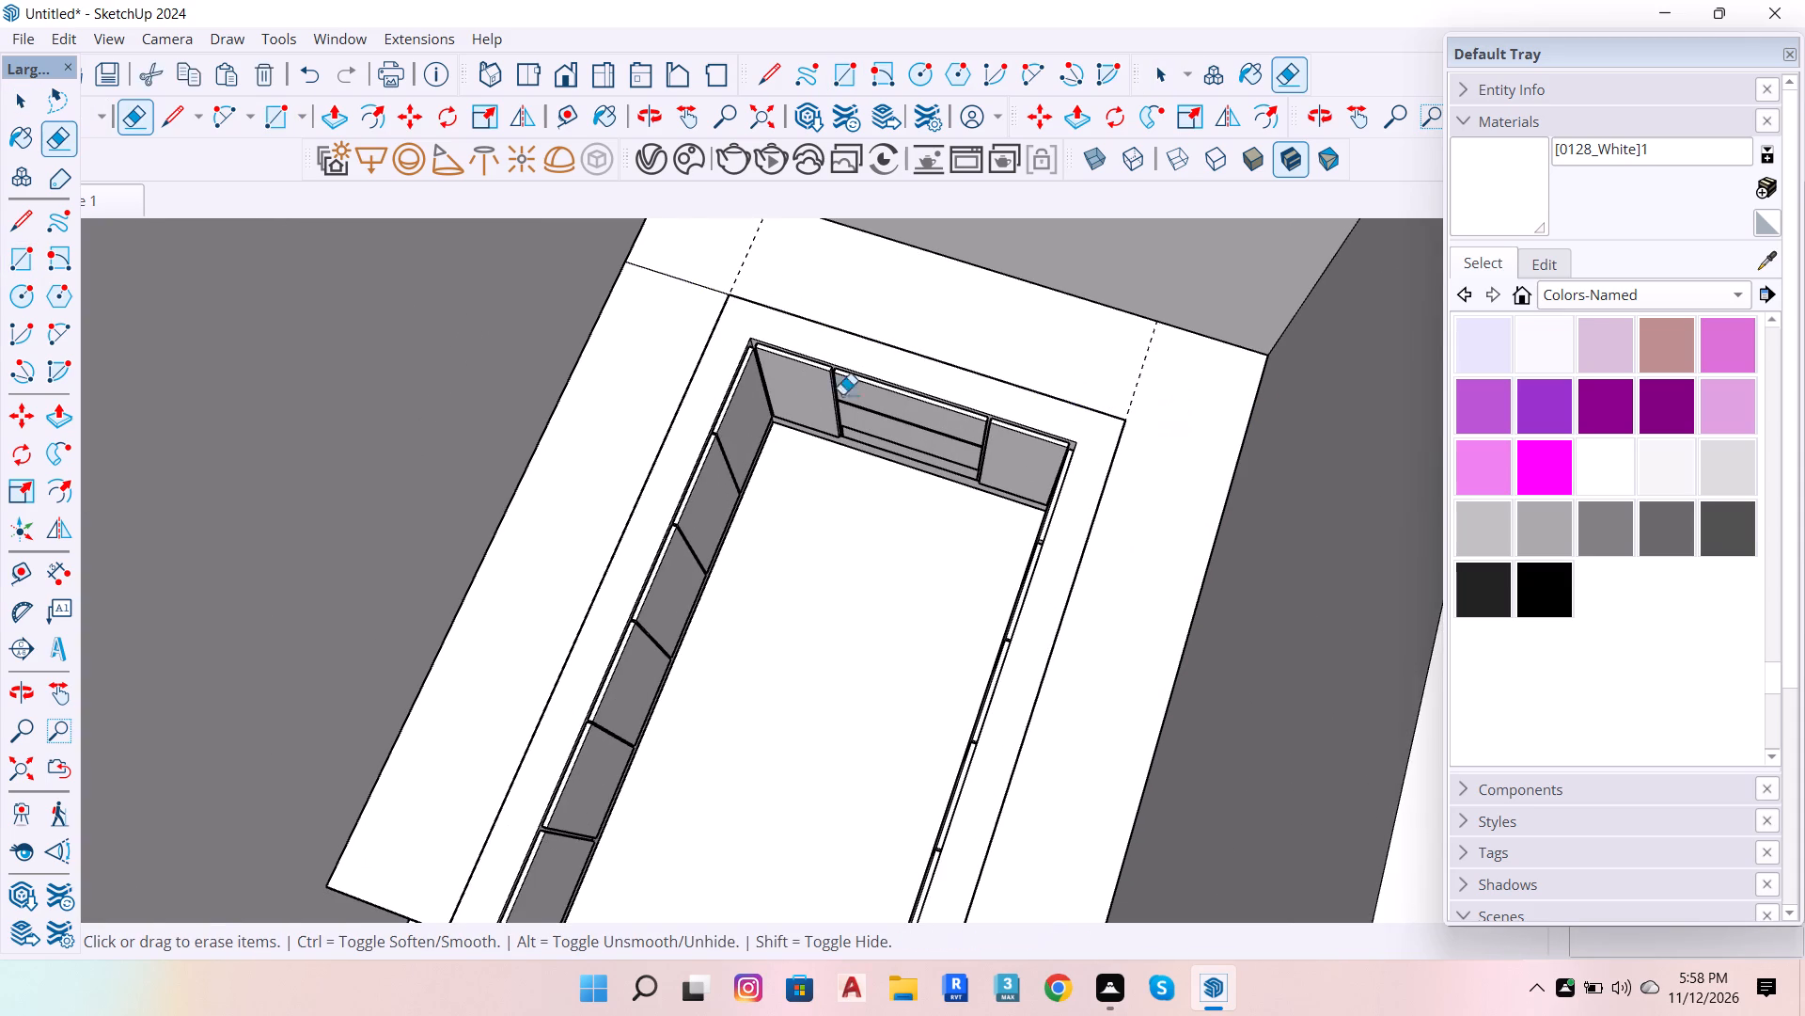
pyautogui.click(704, 289)
pyautogui.moveTo(727, 270); pyautogui.dragTo(1005, 340)
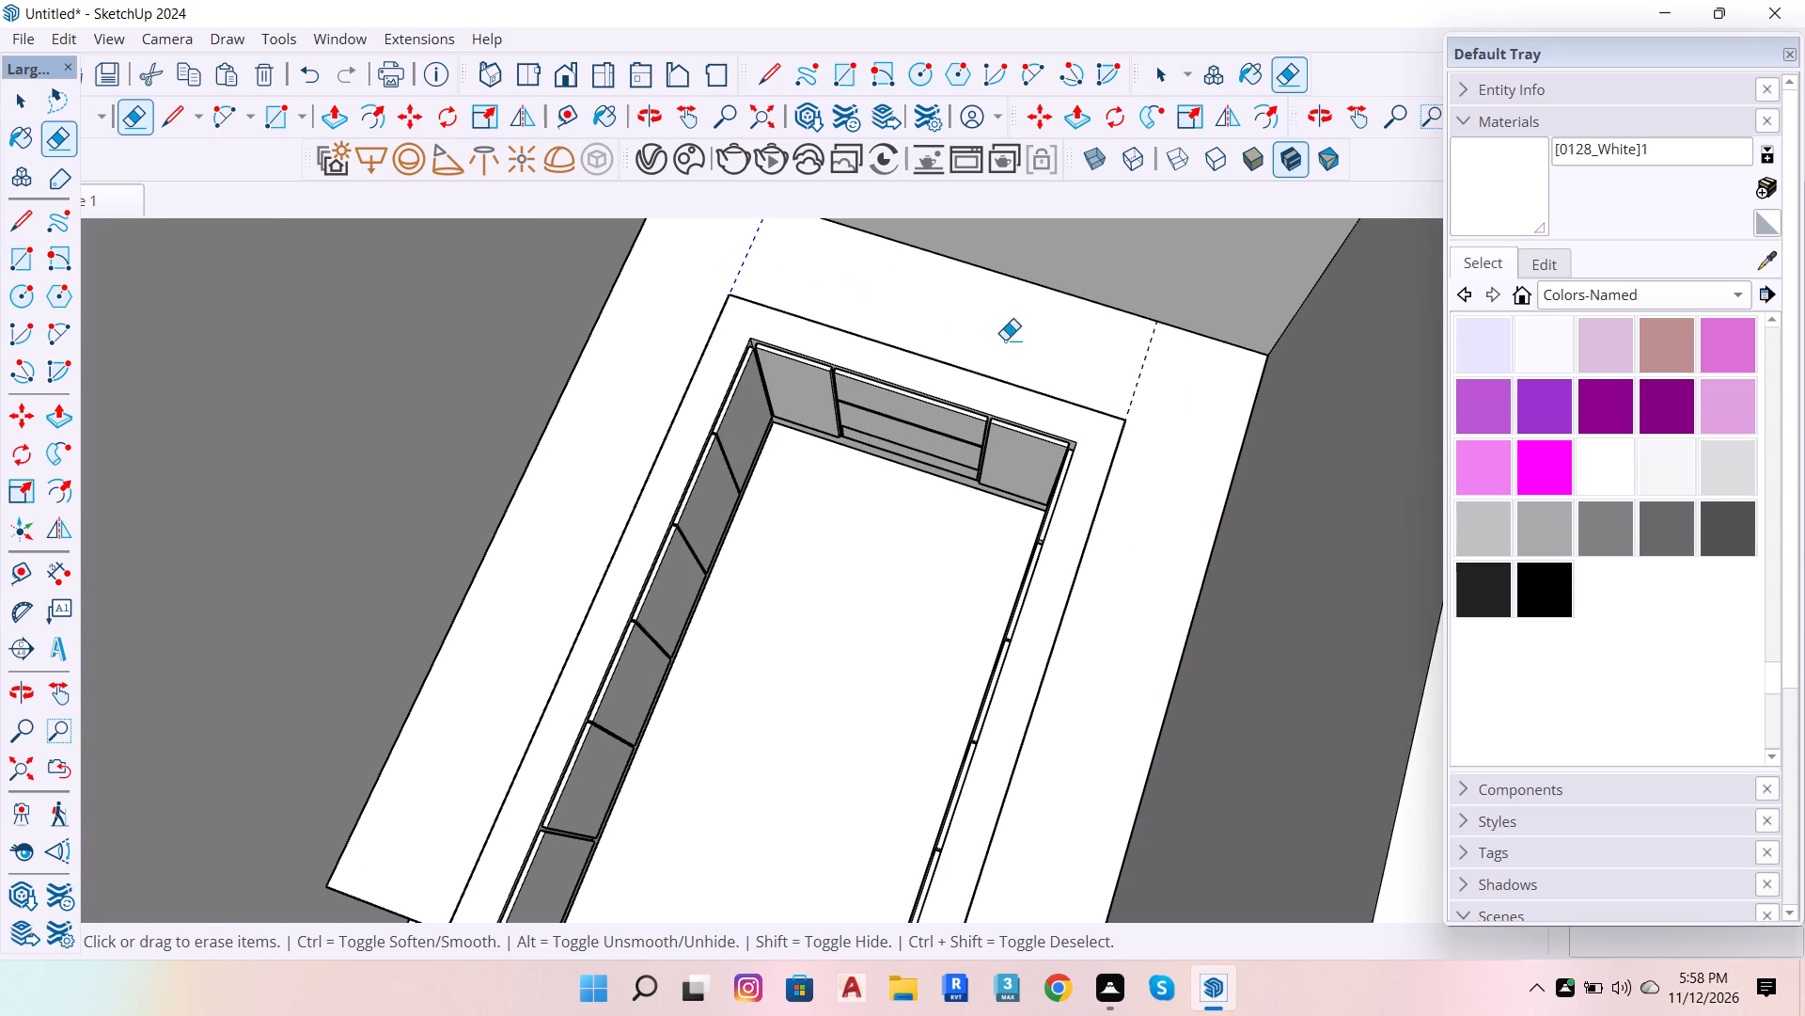
pyautogui.moveTo(1005, 340); pyautogui.dragTo(1152, 395)
pyautogui.scroll(-7, 1079, 413)
pyautogui.press('space')
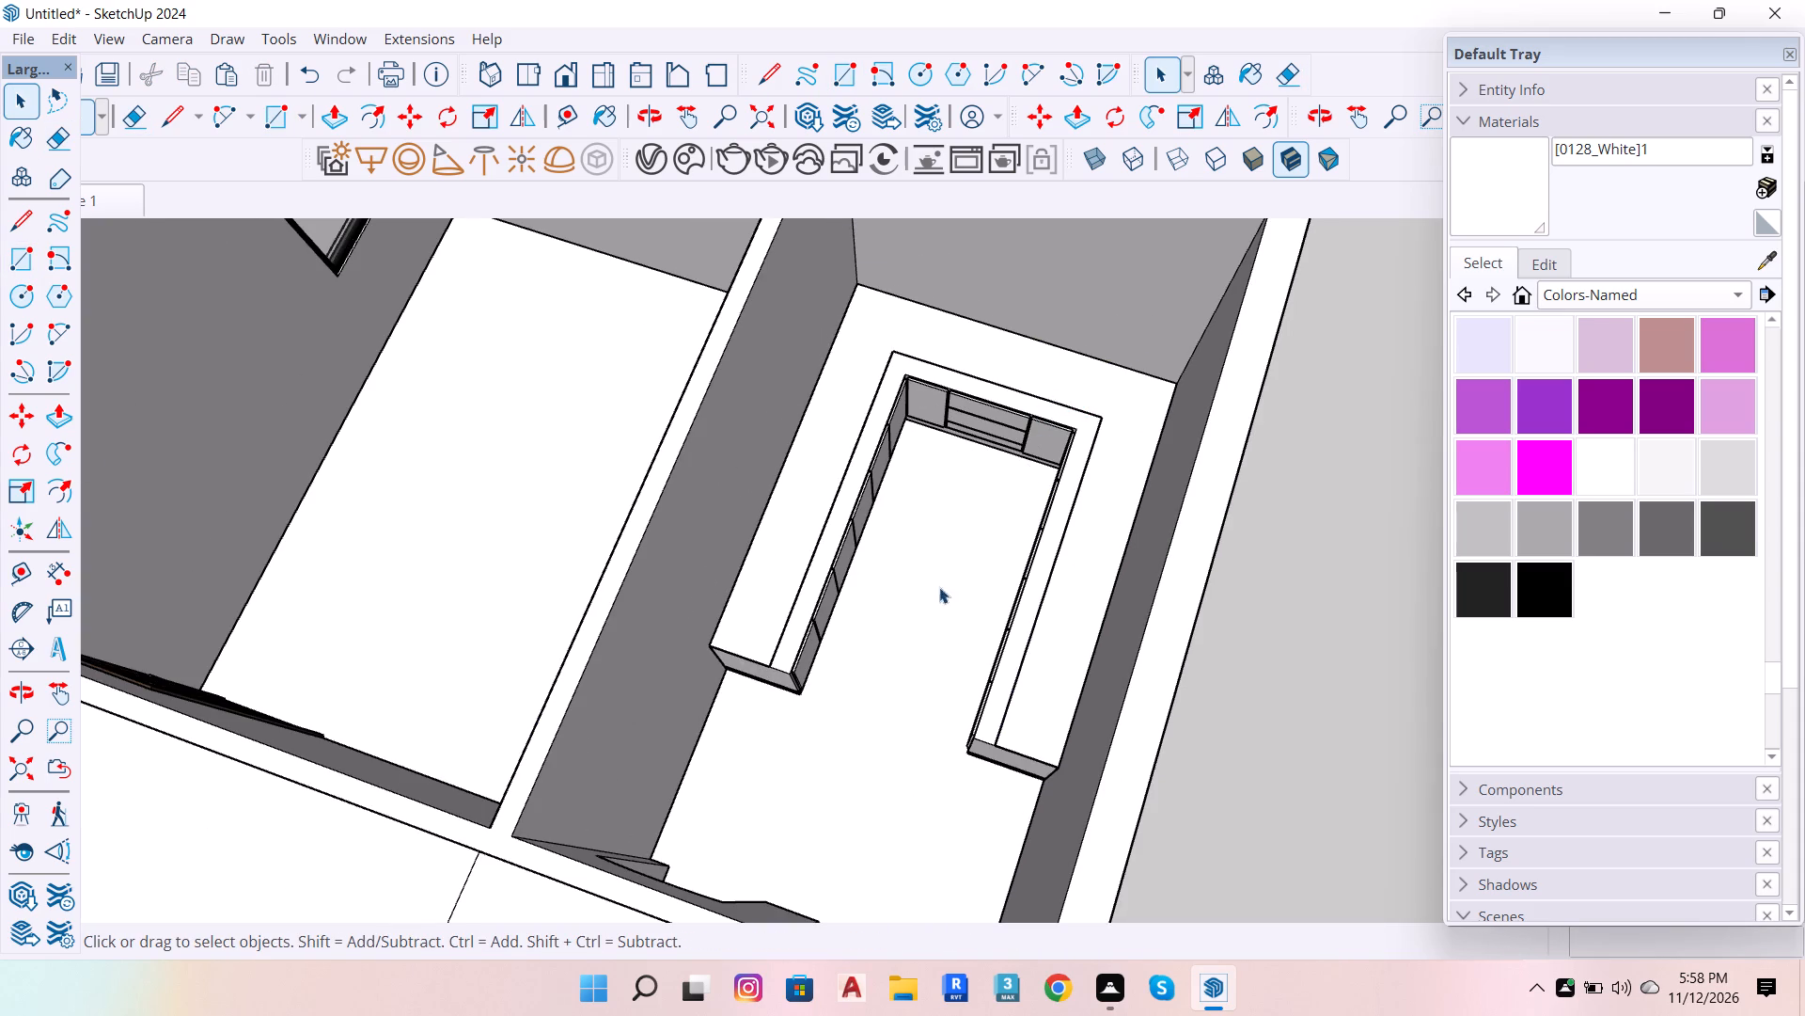
# Make a group from the U-shaped face and its edges on the counter top.
pyautogui.scroll(4, 700, 676)
pyautogui.doubleClick(751, 592)
pyautogui.rightClick(754, 591)
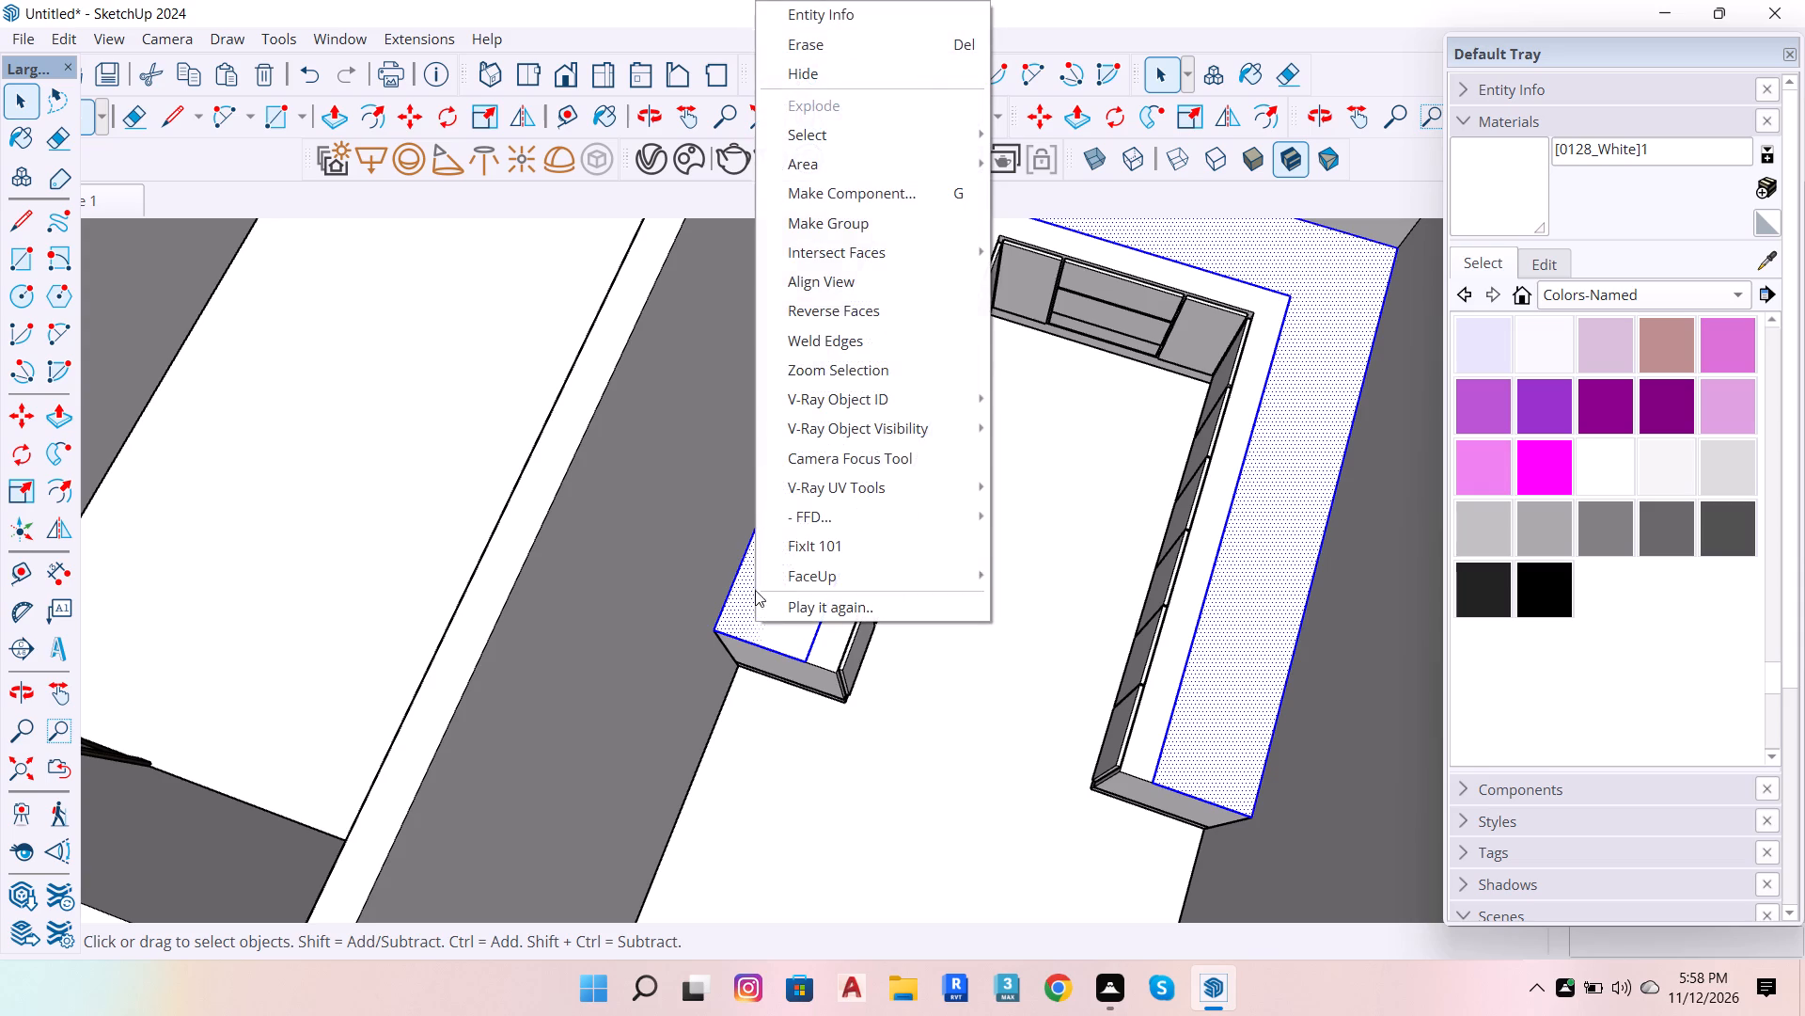
pyautogui.click(872, 224)
# Move the U-shaped group vertically up 2'6" from the counter top.
pyautogui.scroll(5, 793, 593)
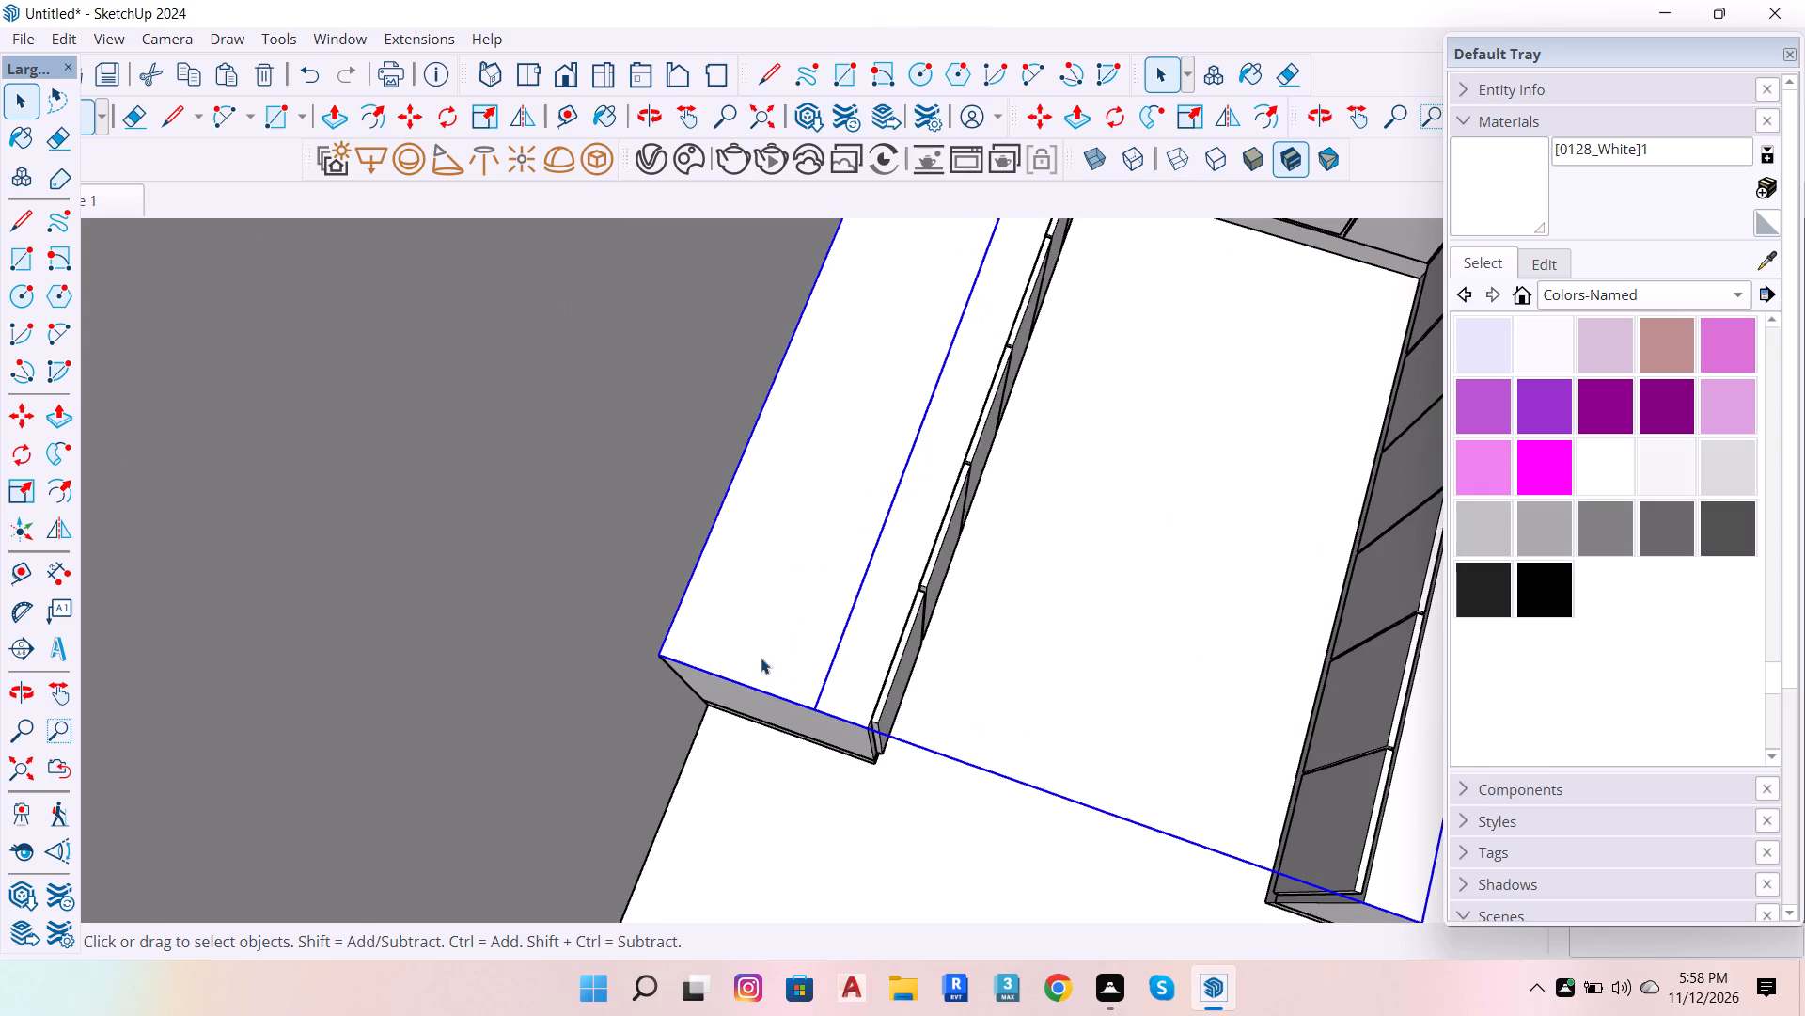
pyautogui.press('m')
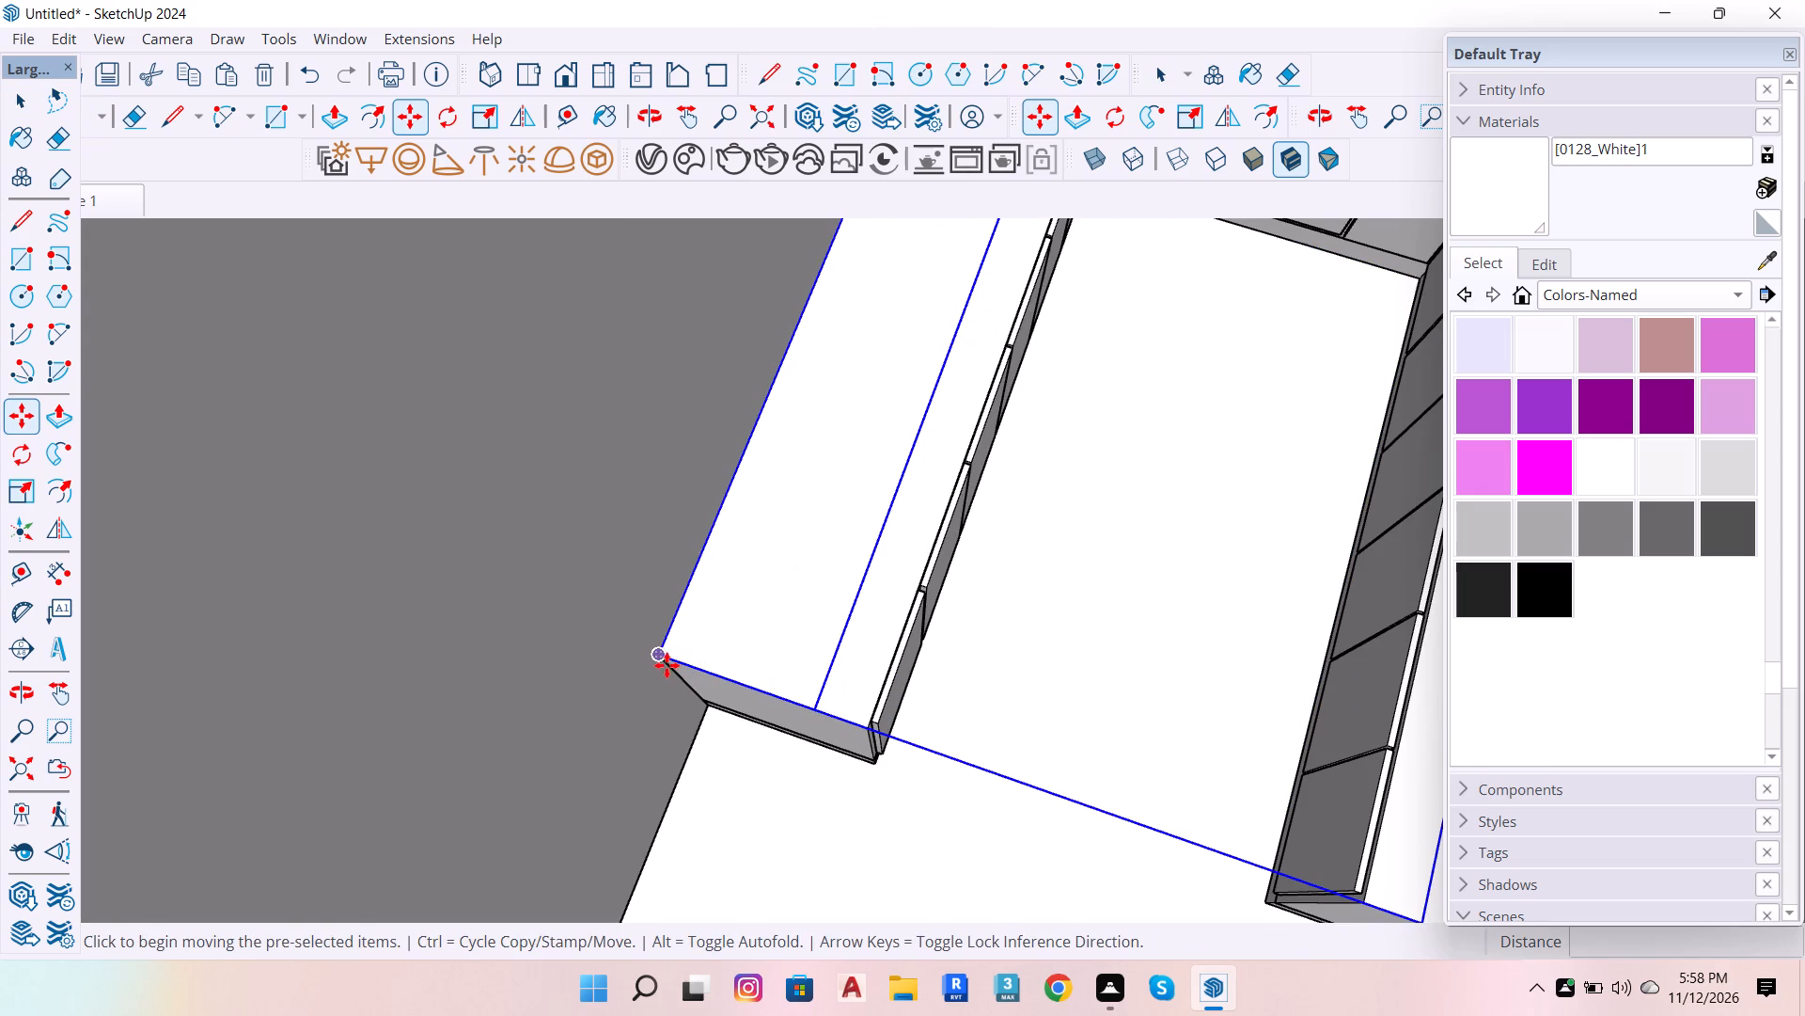
pyautogui.click(664, 659)
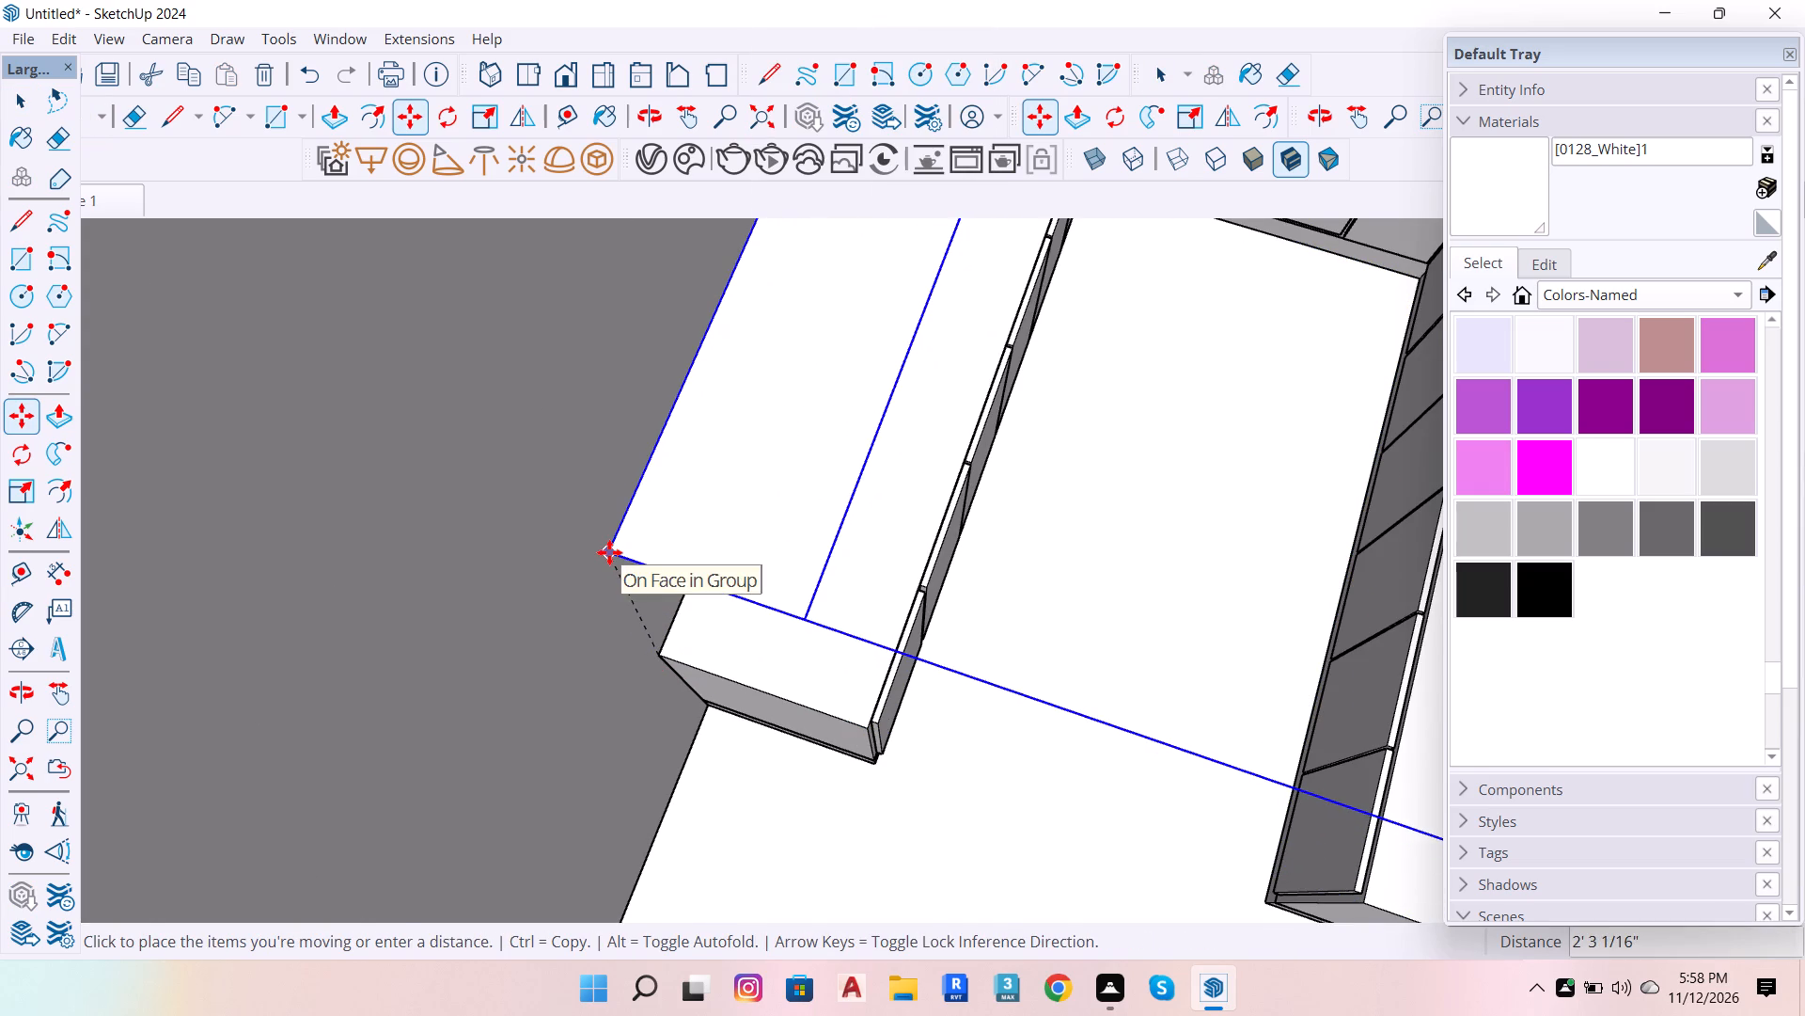
pyautogui.press('Up')
pyautogui.write("2'6")
pyautogui.press('Return')
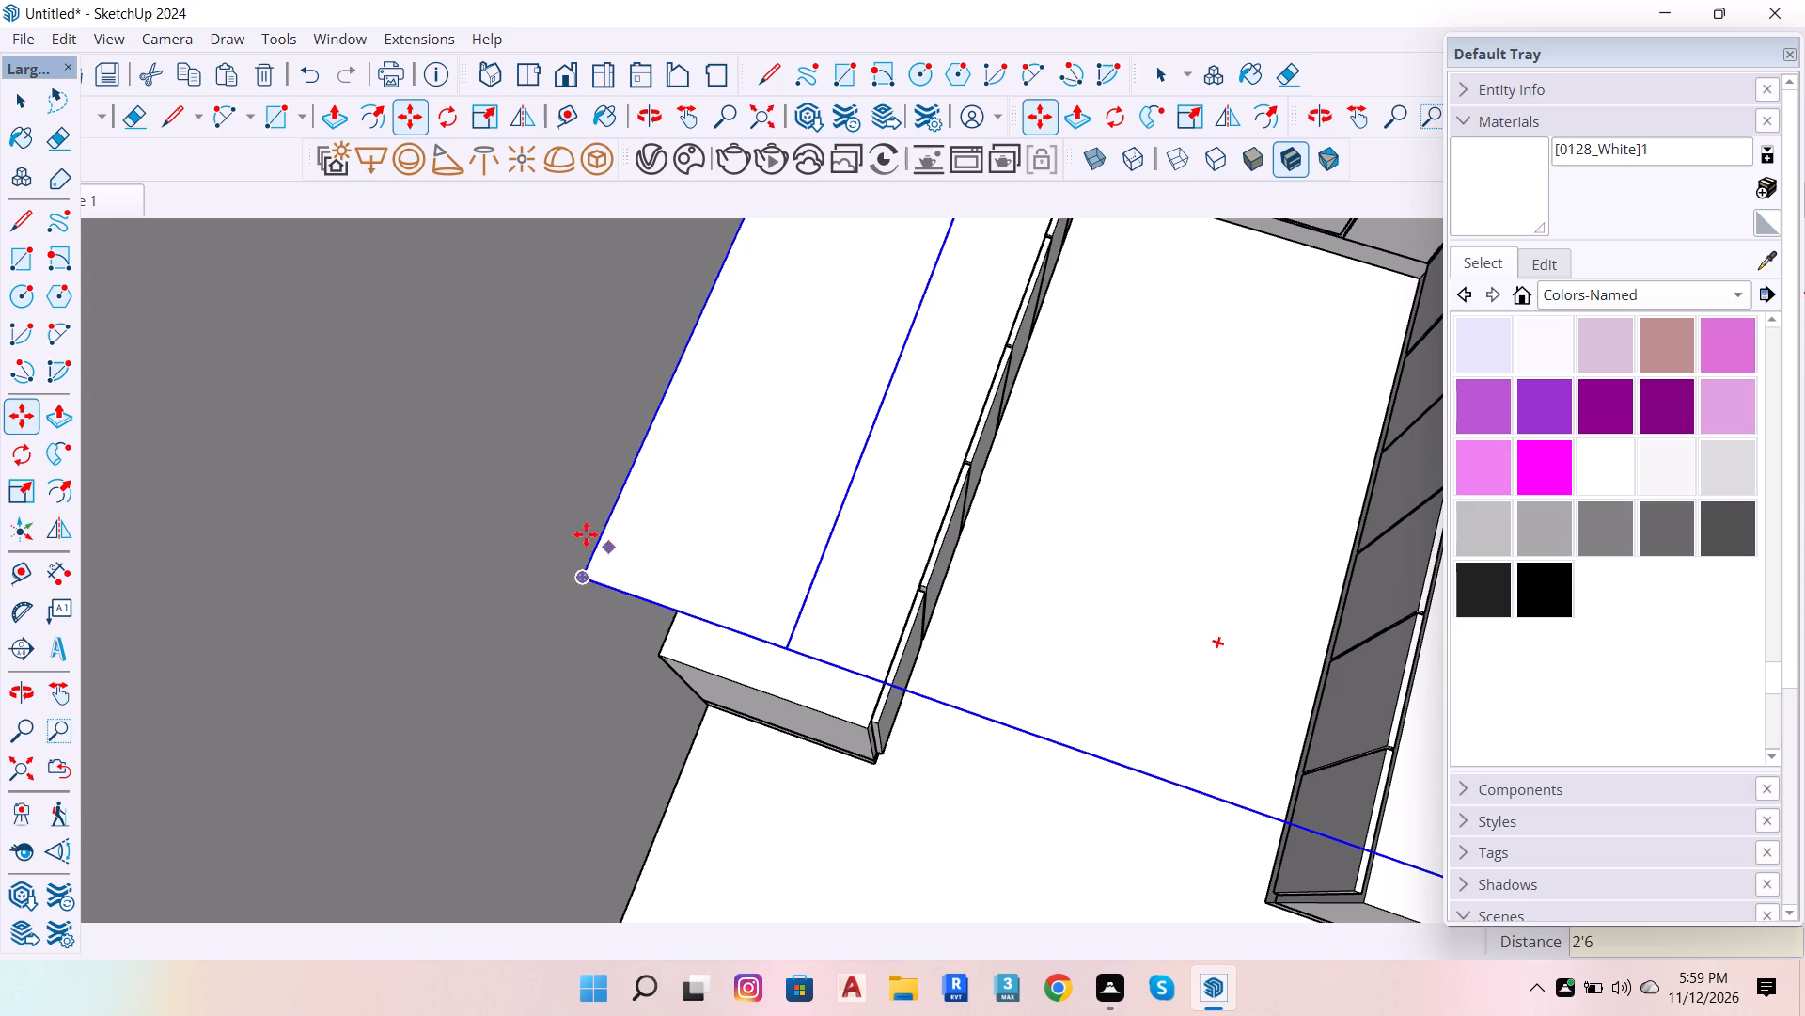
# Raise the U-shaped group a further 6" vertically.
pyautogui.scroll(-13, 585, 533)
pyautogui.scroll(-5, 754, 481)
pyautogui.scroll(1, 760, 386)
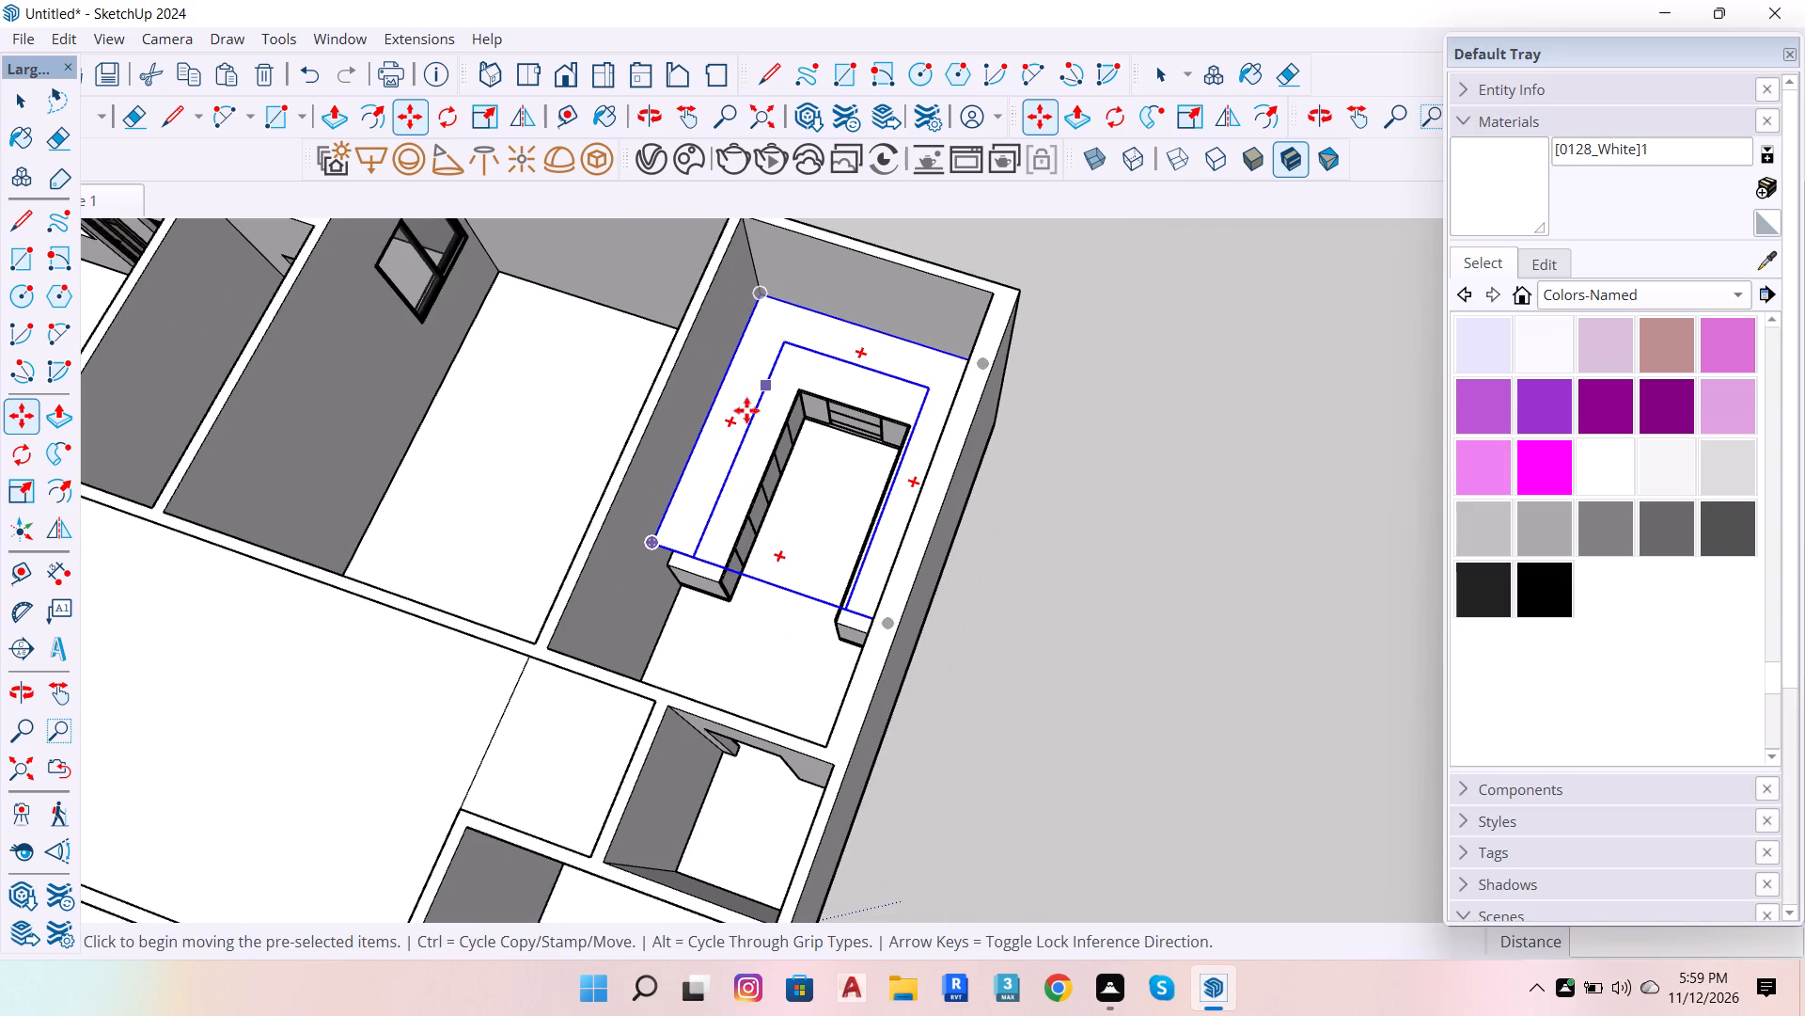
pyautogui.scroll(6, 698, 562)
pyautogui.click(612, 530)
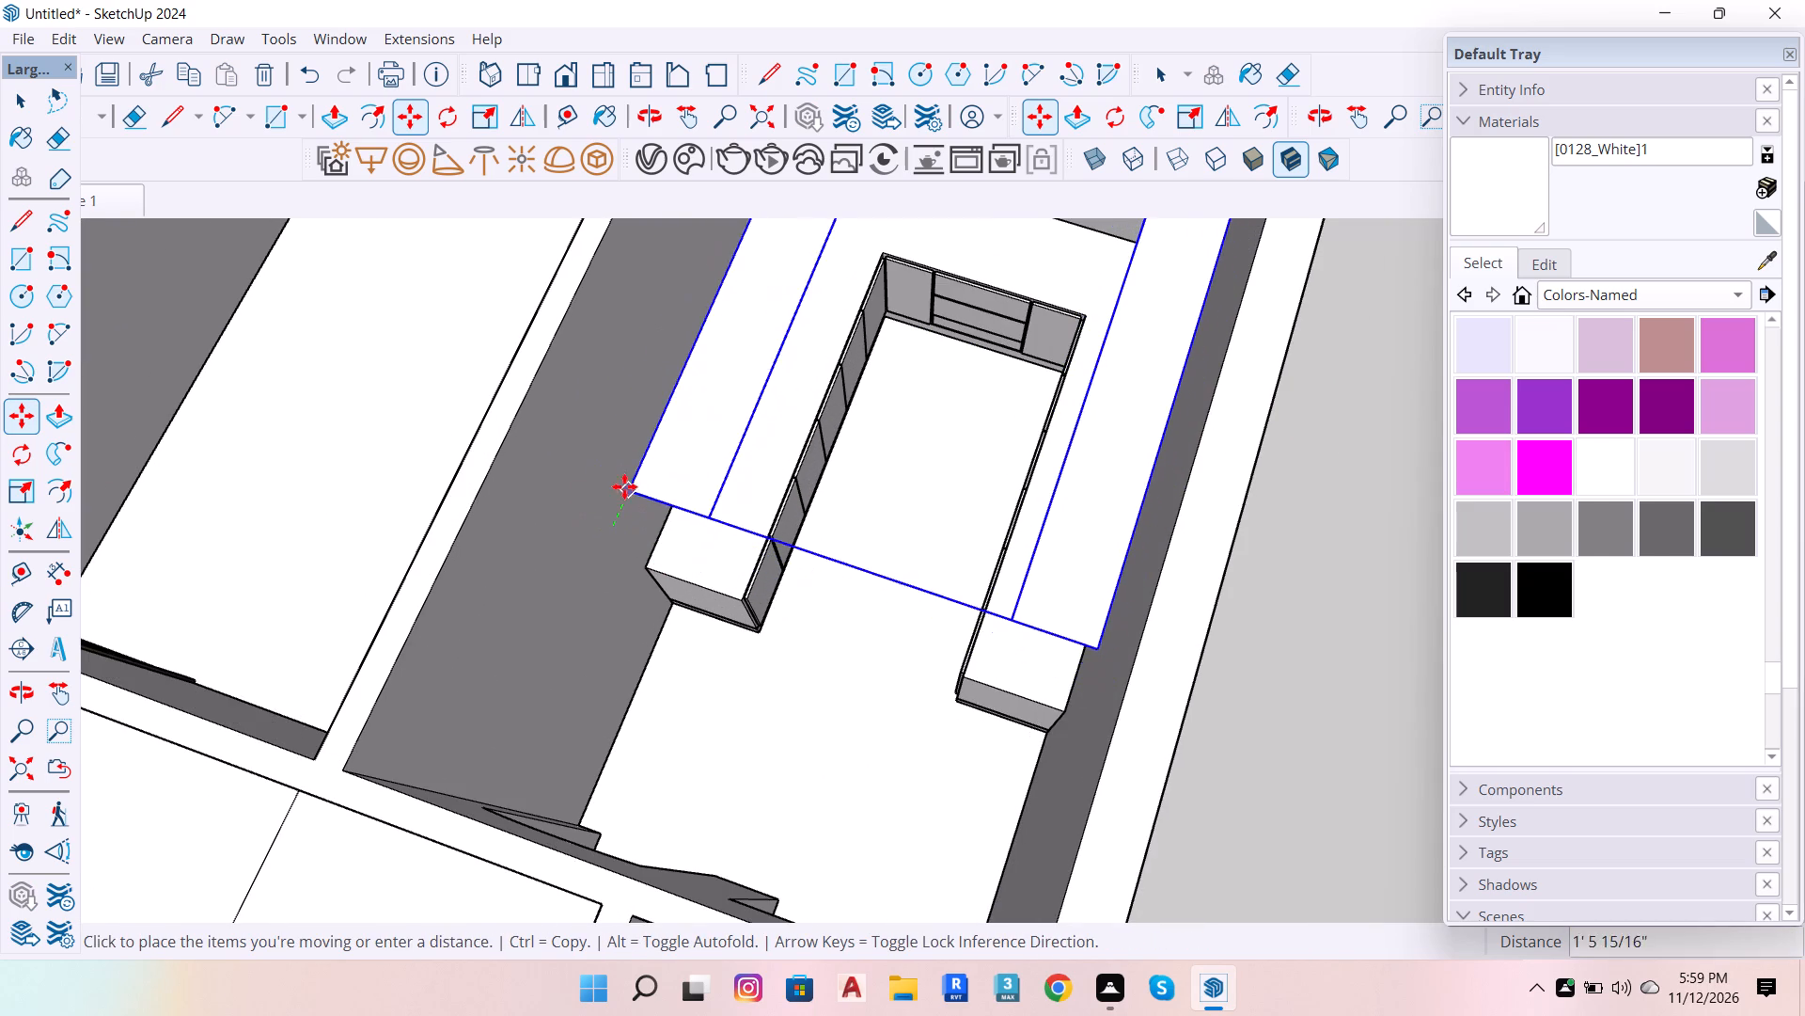
pyautogui.scroll(4, 603, 516)
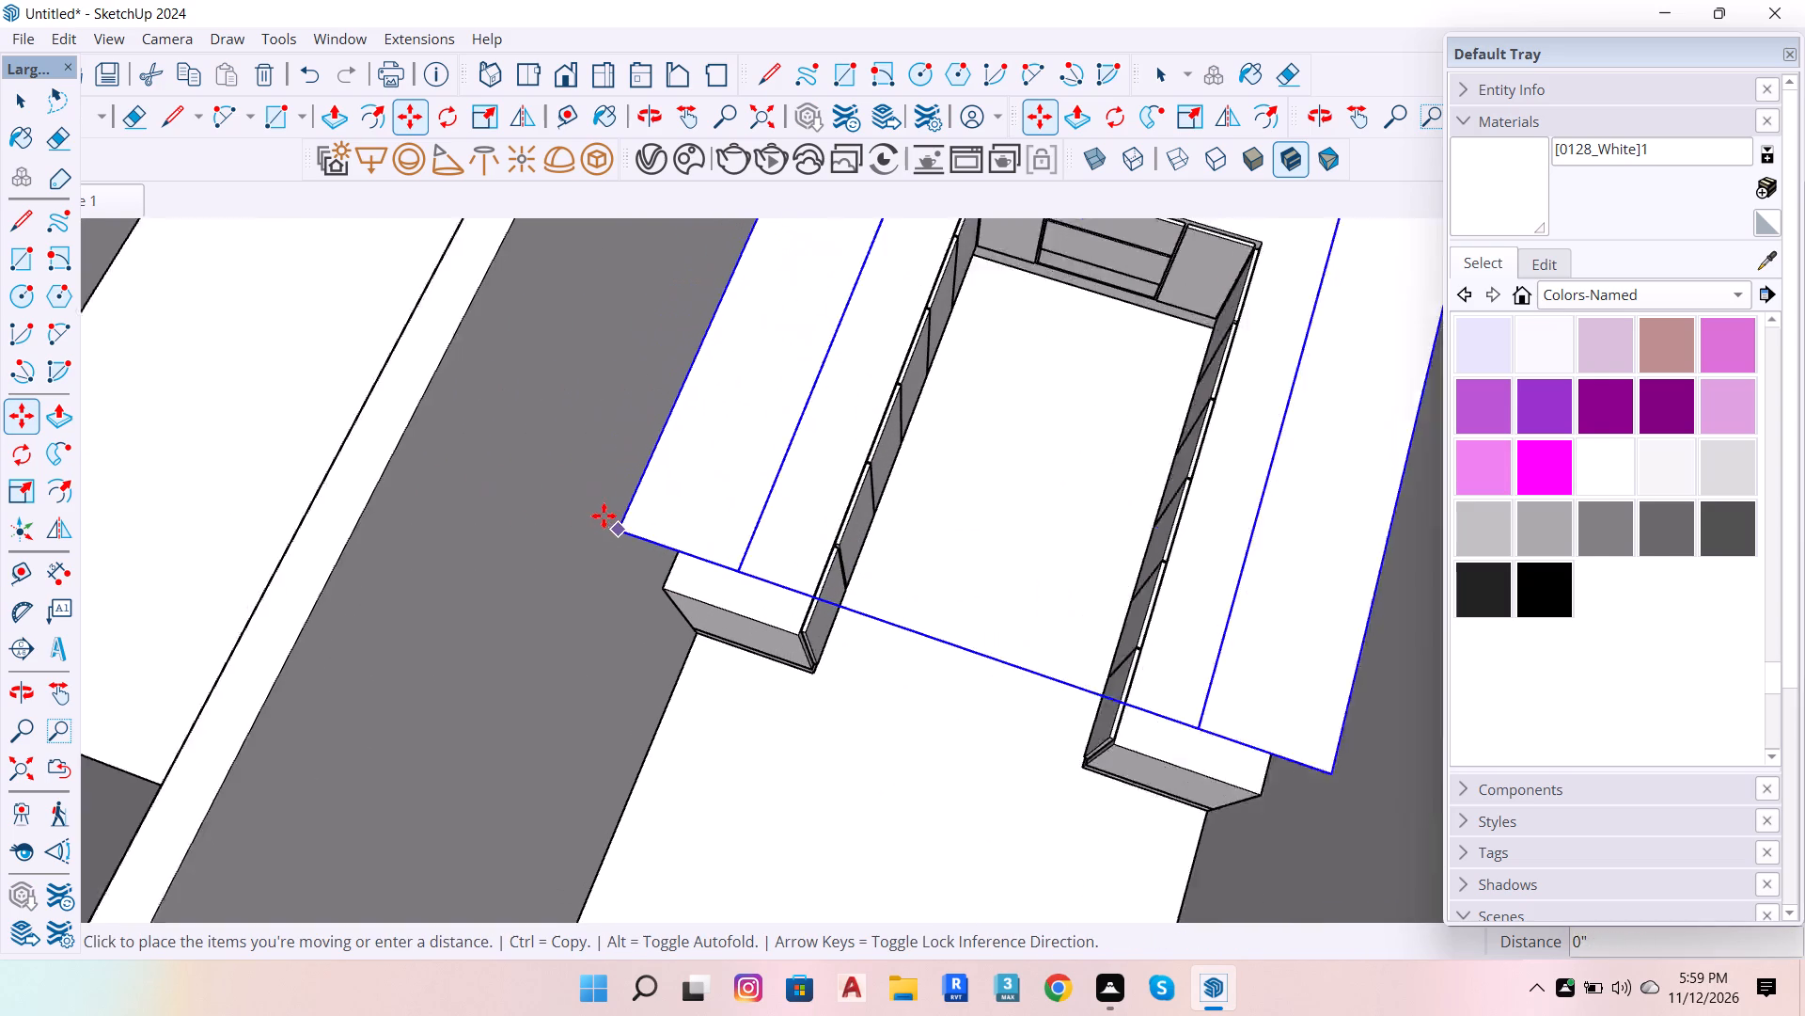
pyautogui.scroll(3, 604, 516)
pyautogui.press('Up')
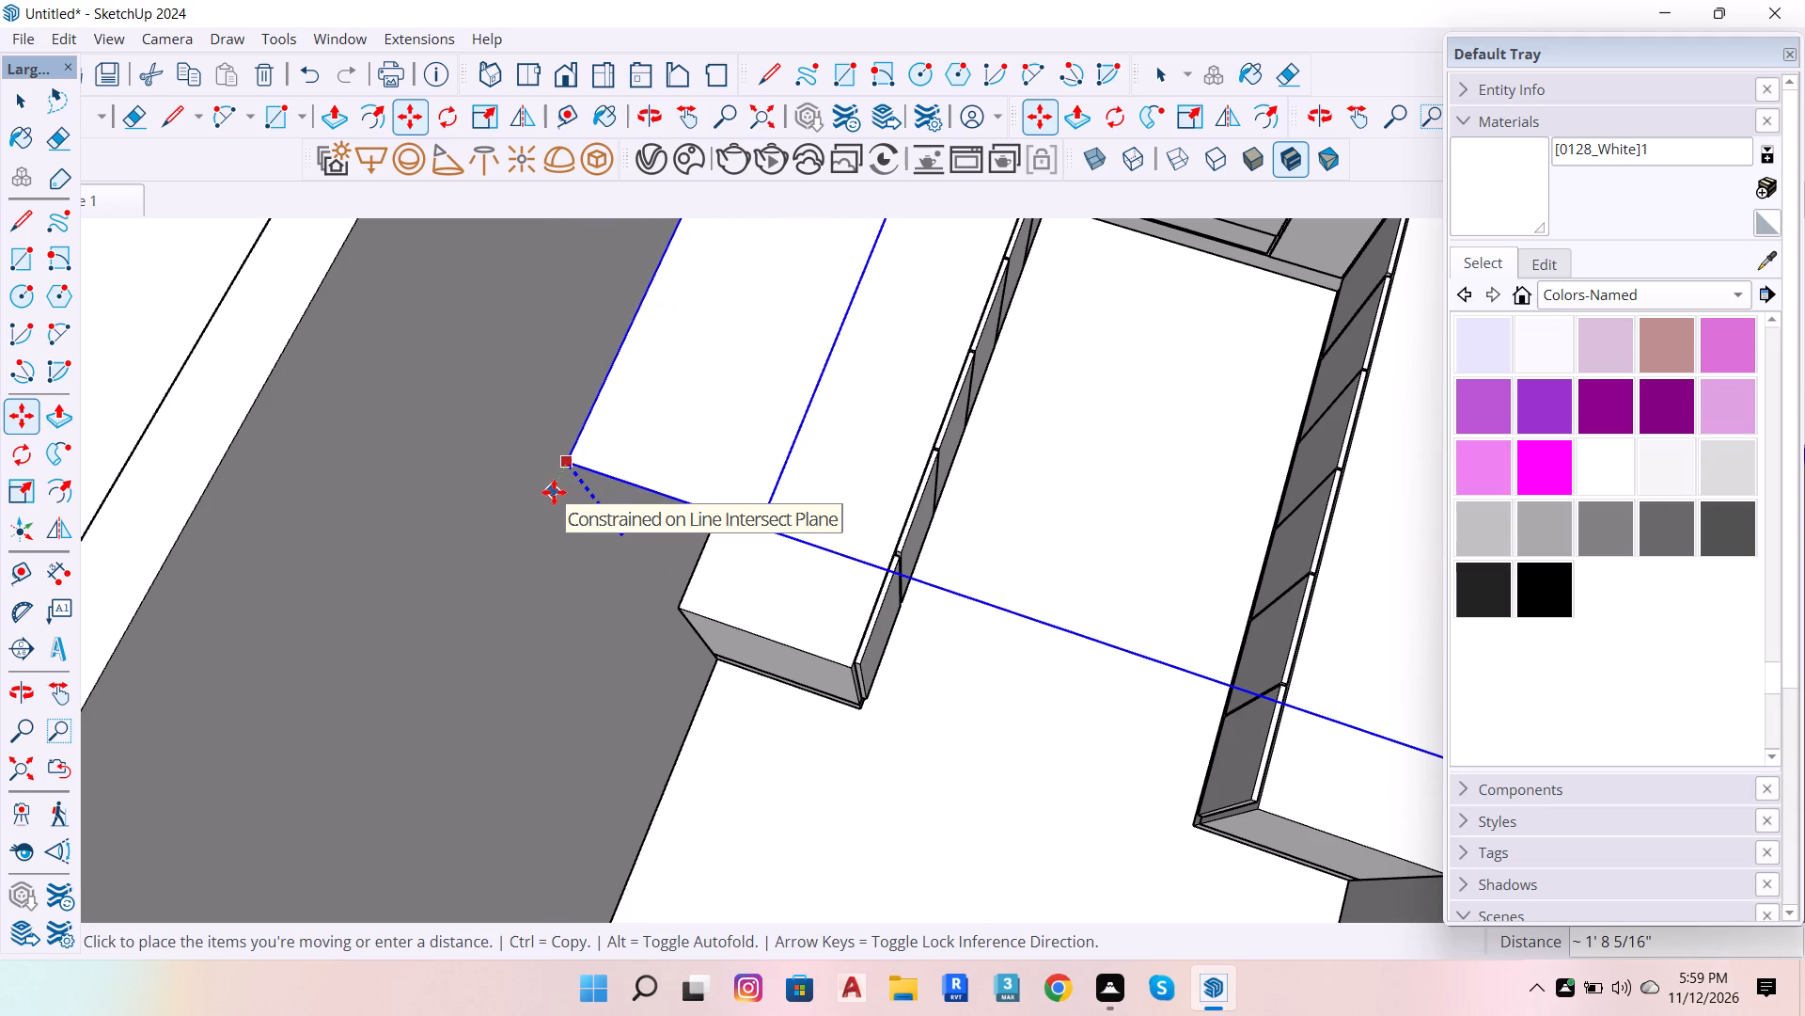
pyautogui.press('6')
pyautogui.press('Return')
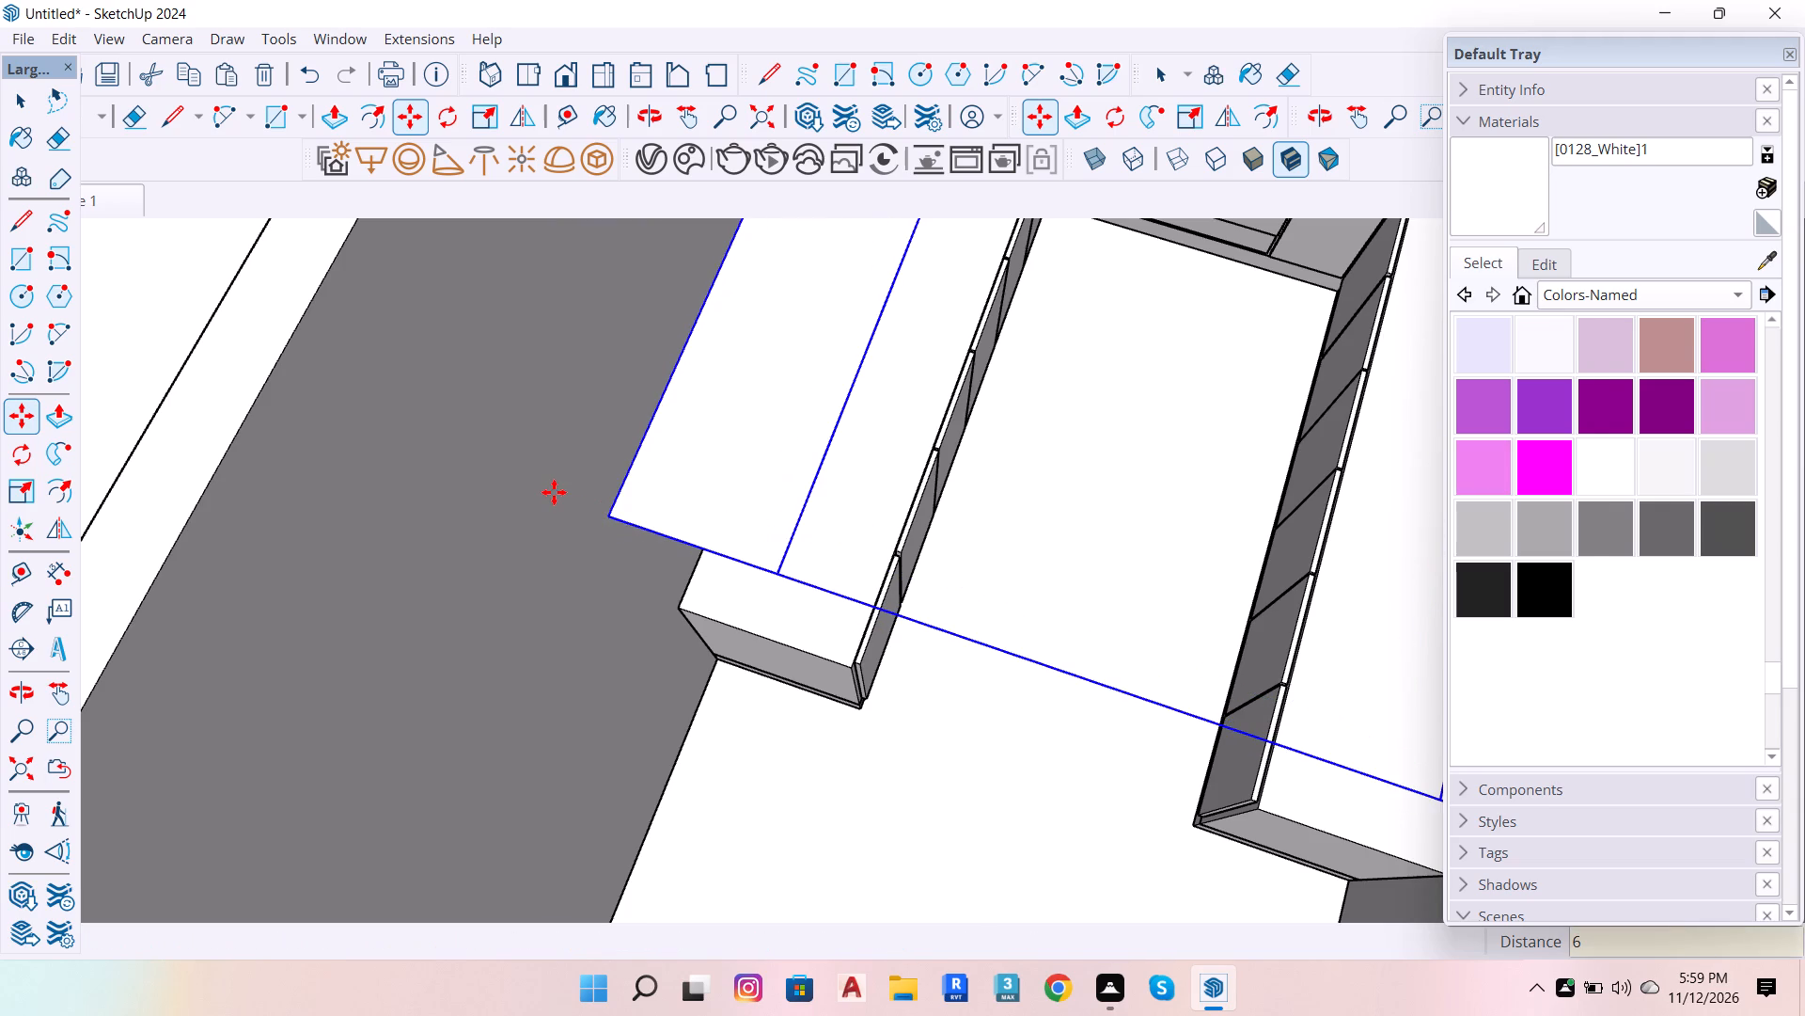
# Extrude the U-shaped face upward inside its group with Push/Pull to form the solid upper cabinet block above the counter.
pyautogui.scroll(-10, 580, 523)
pyautogui.scroll(5, 631, 517)
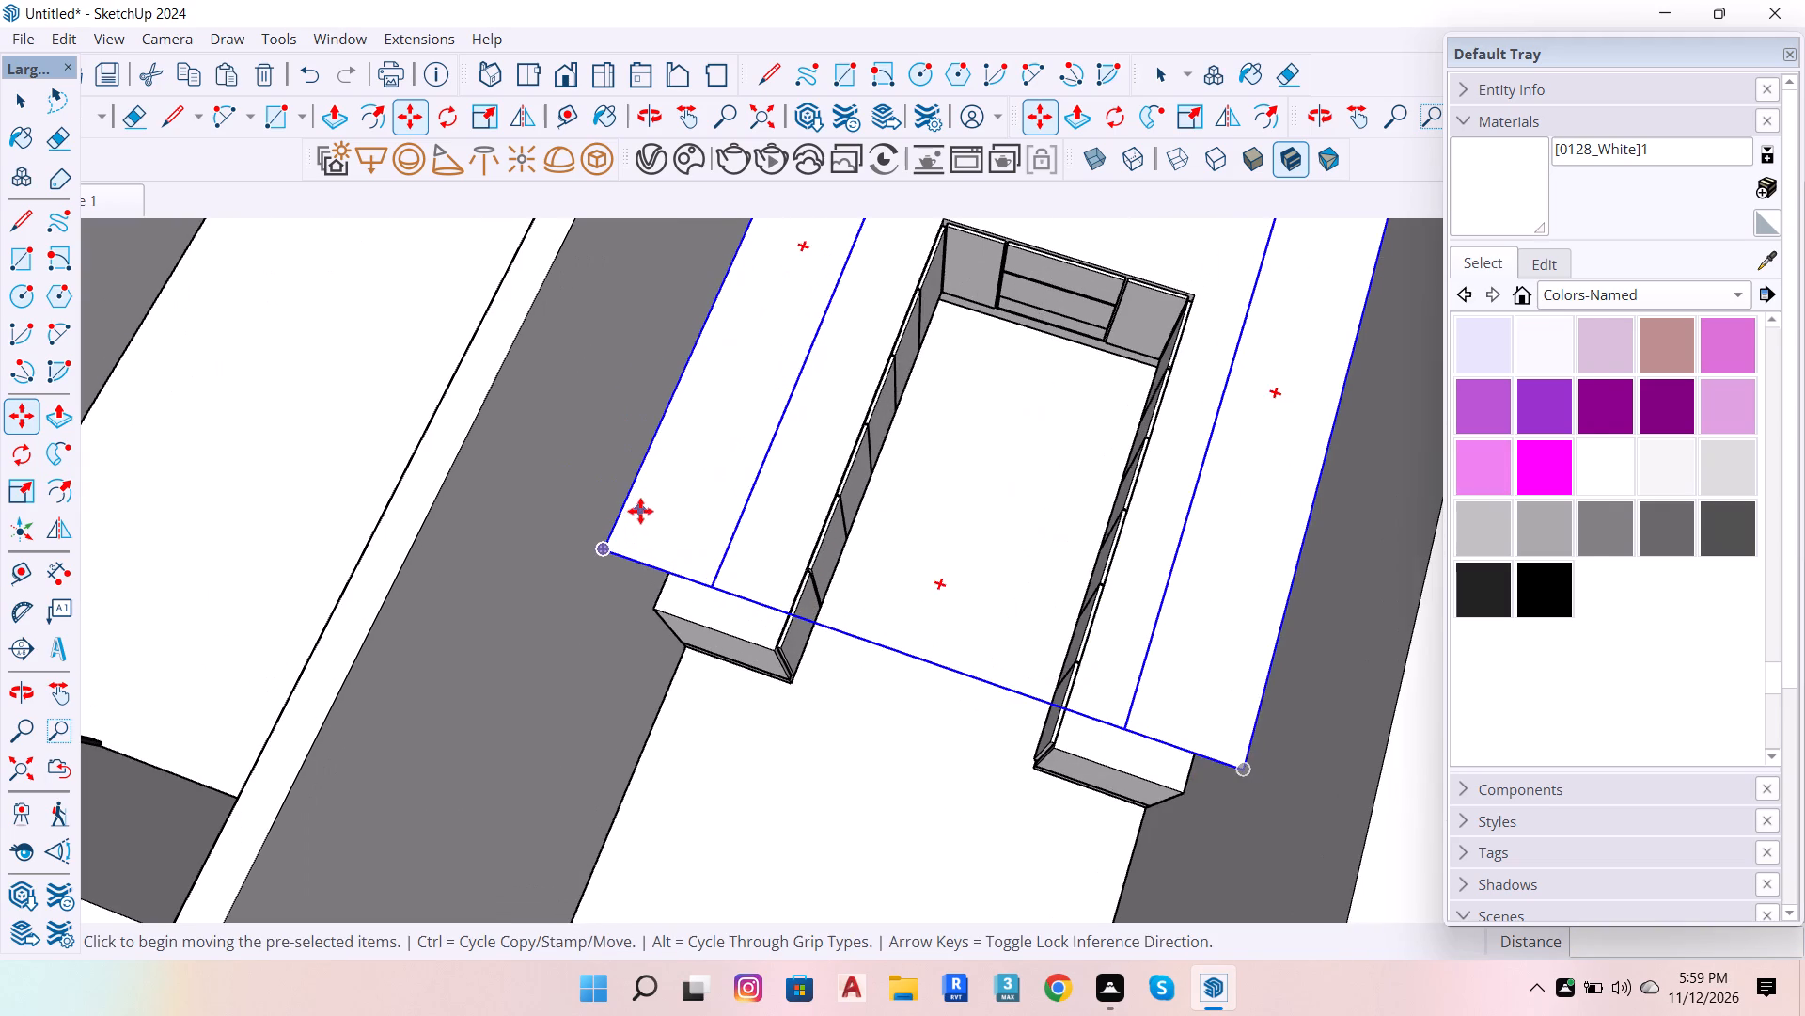
pyautogui.press('space')
pyautogui.click(640, 511)
pyautogui.doubleClick(657, 527)
pyautogui.click(657, 527)
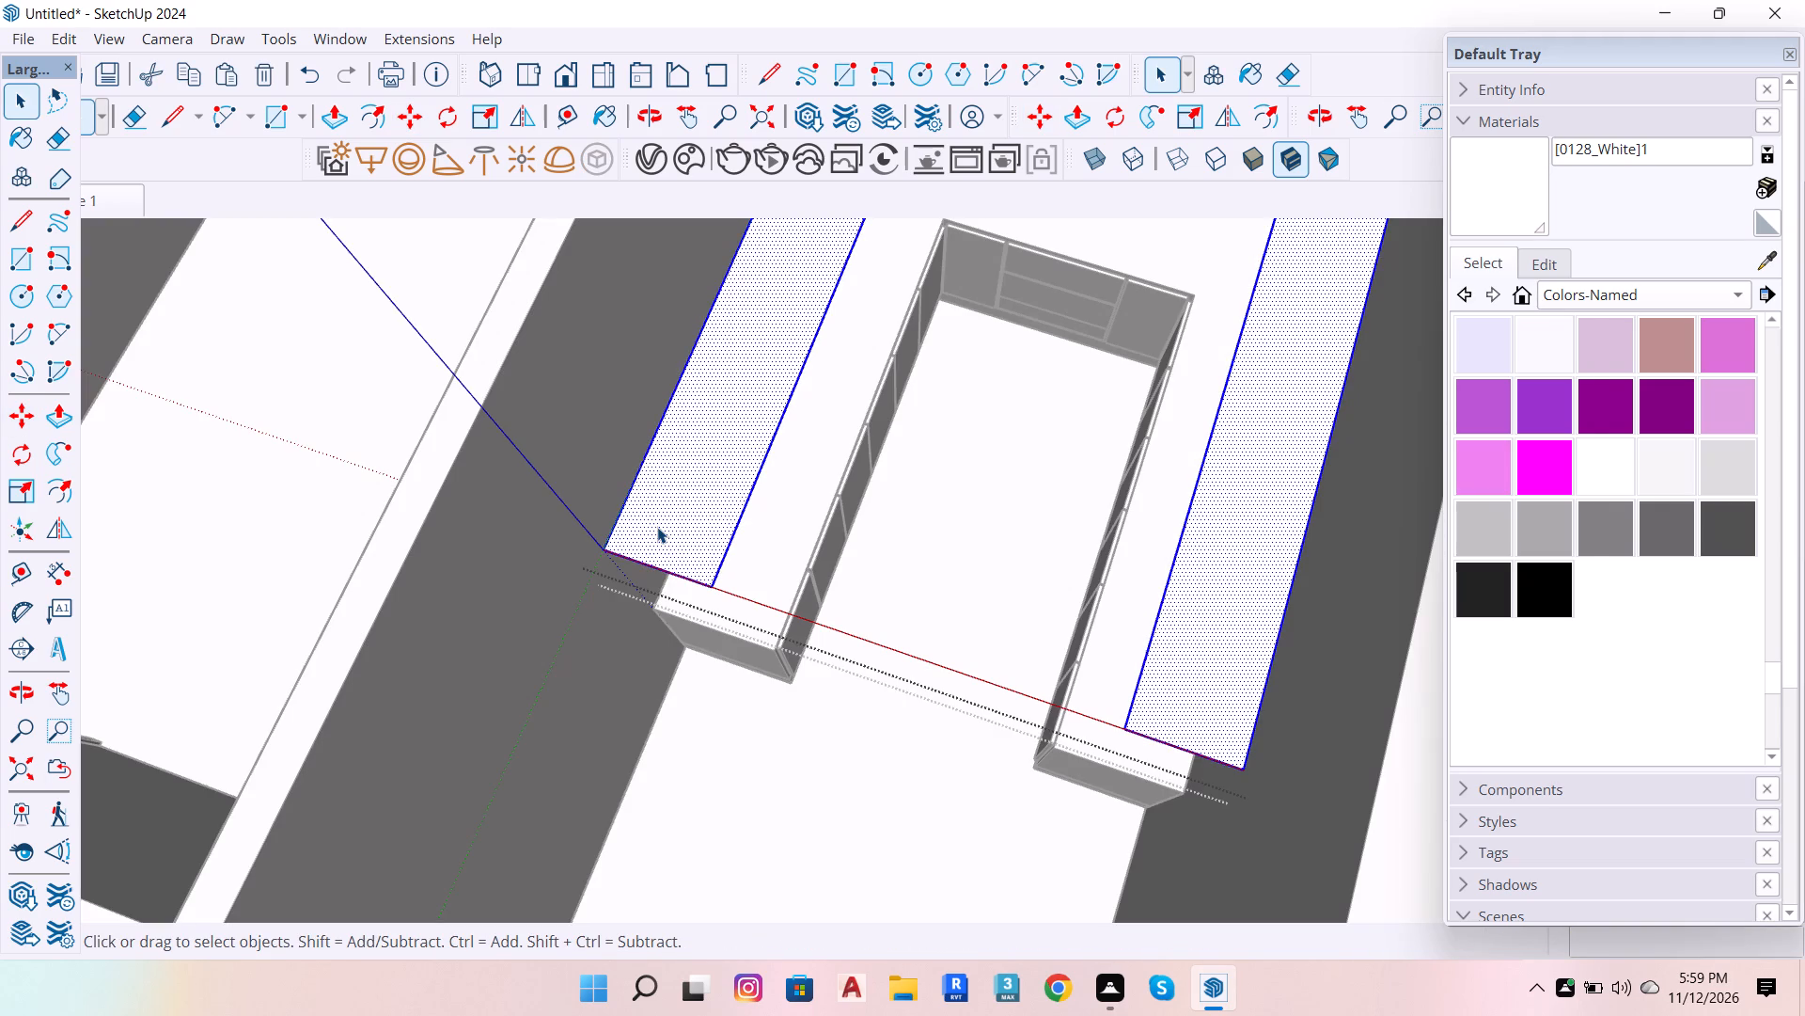
pyautogui.press('p')
pyautogui.click(657, 527)
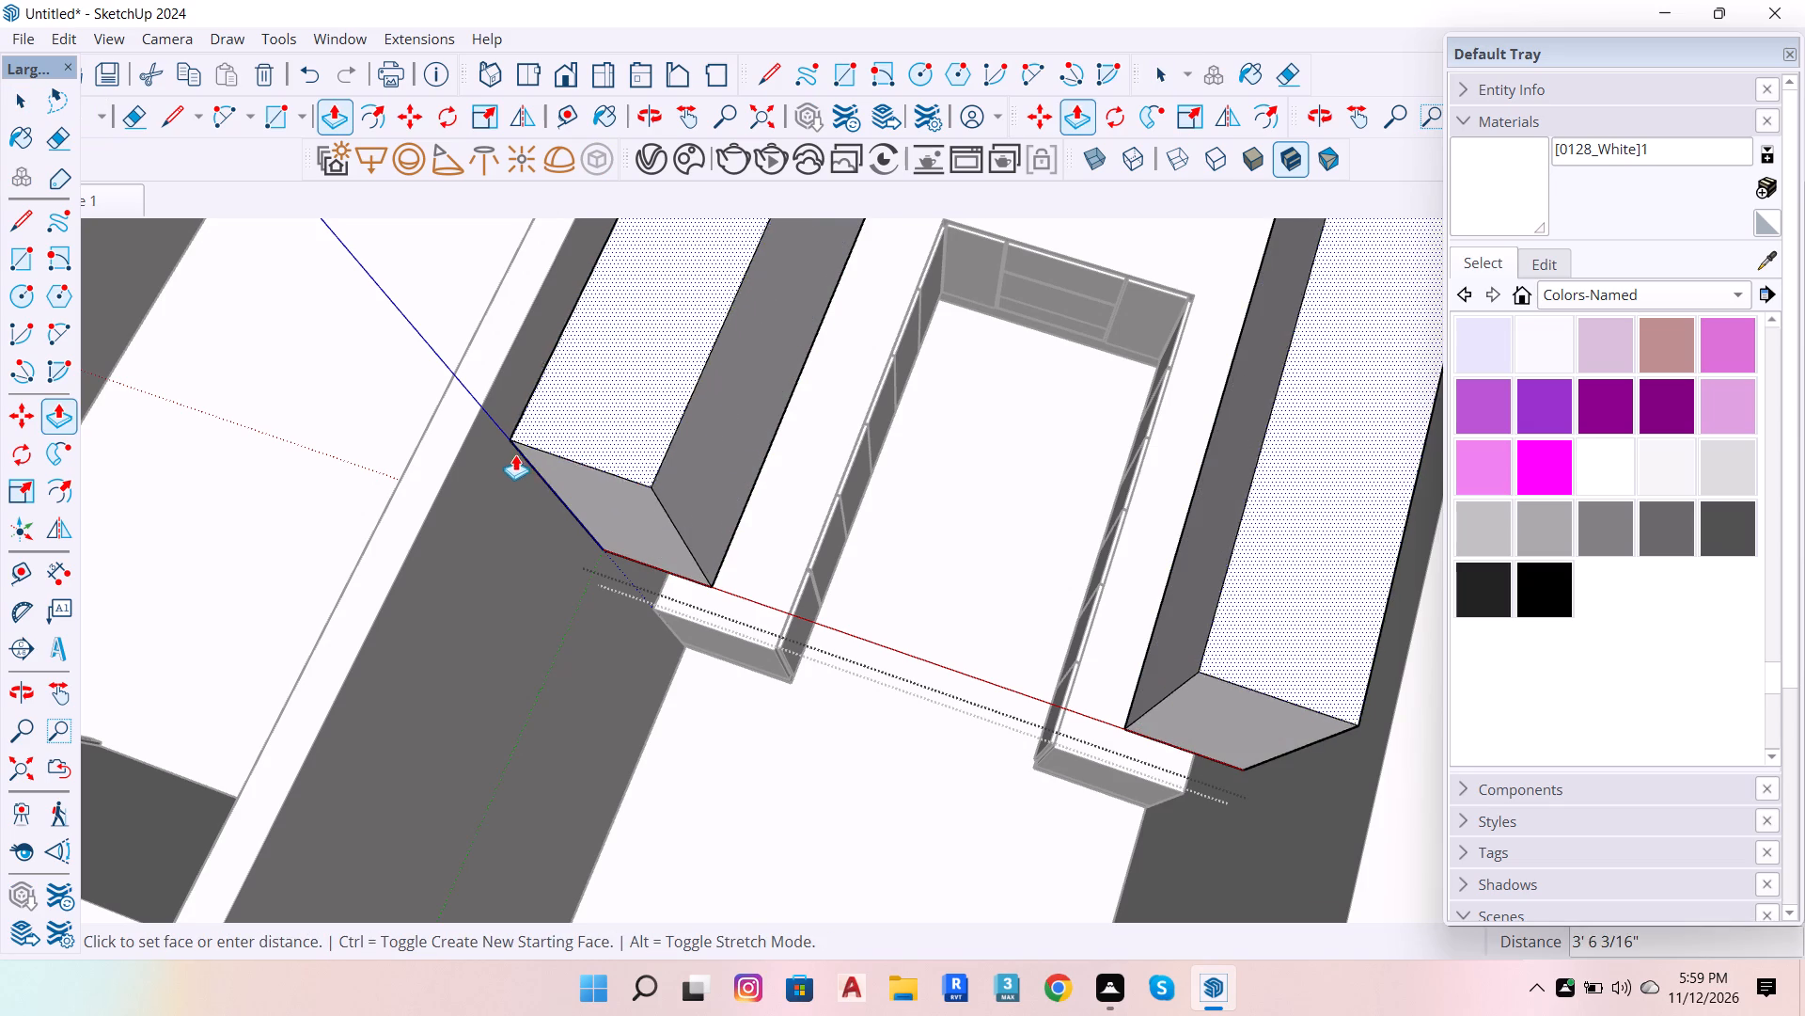
pyautogui.click(476, 421)
# Lower the top face of the U-shaped upper cabinet block by 7" and exit the group.
pyautogui.click(559, 376)
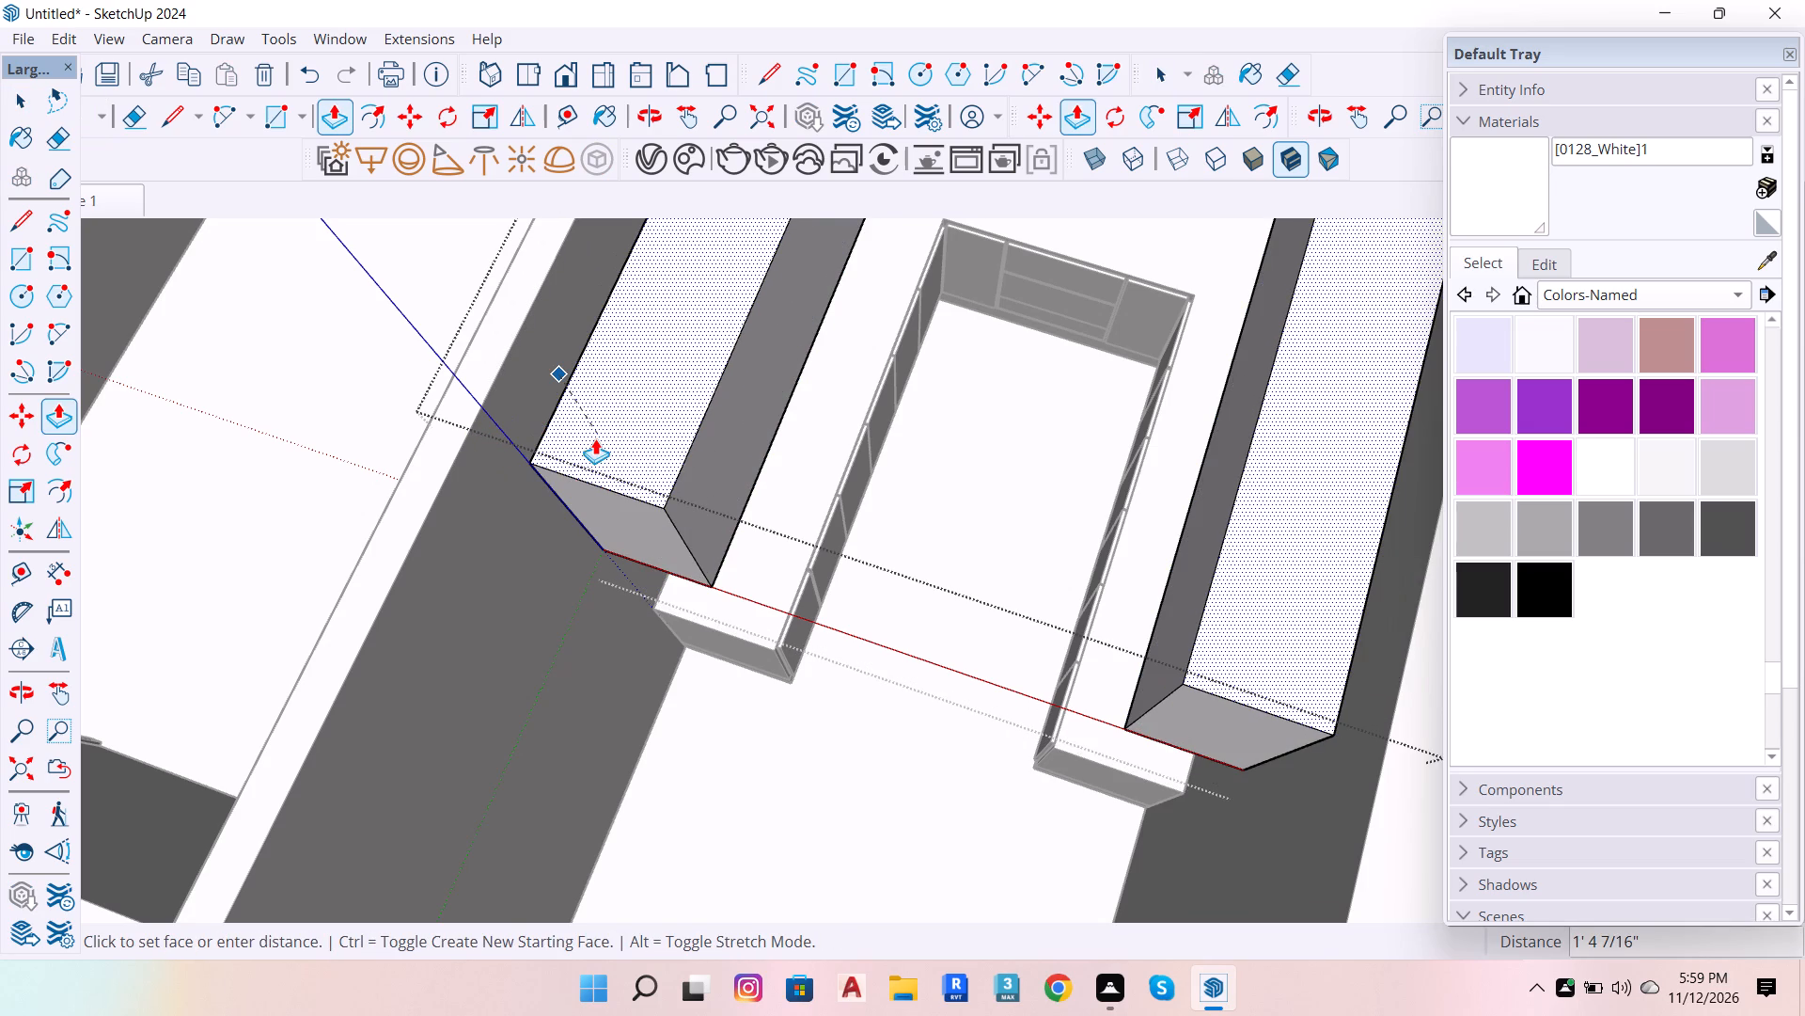
pyautogui.press('7')
pyautogui.press('Return')
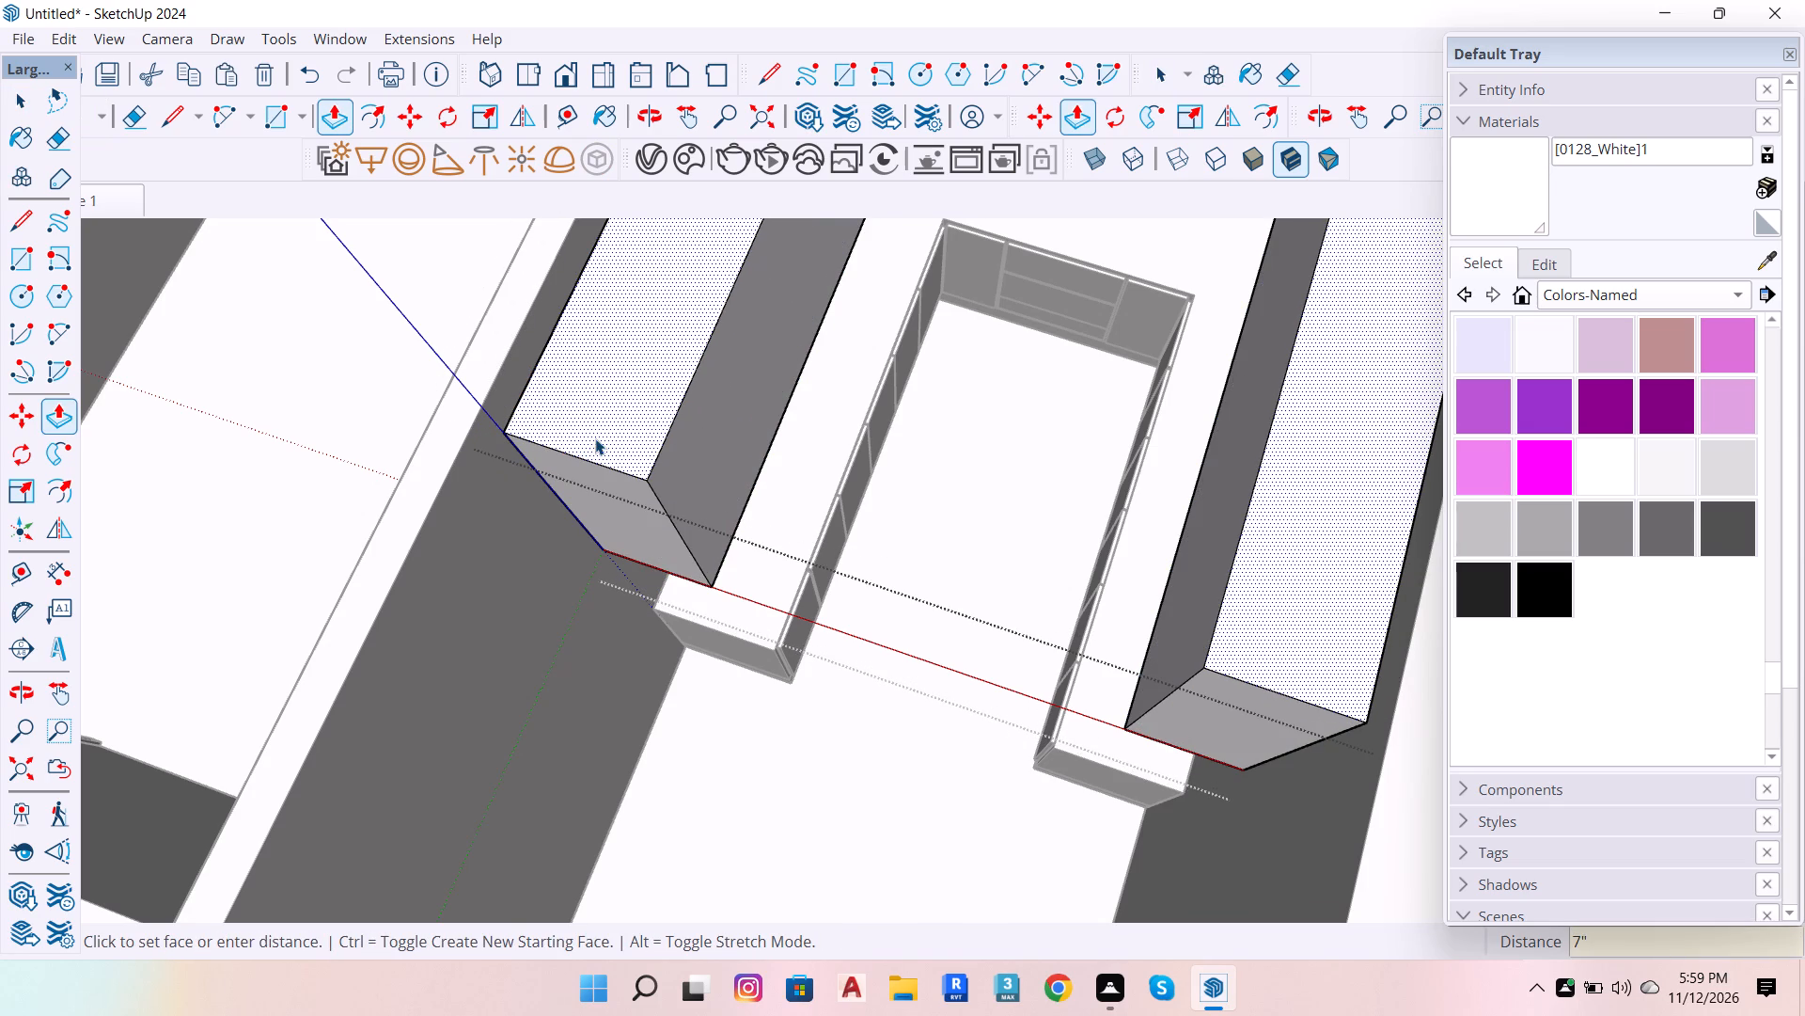
pyautogui.press('space')
pyautogui.scroll(-5, 716, 616)
pyautogui.scroll(-6, 802, 643)
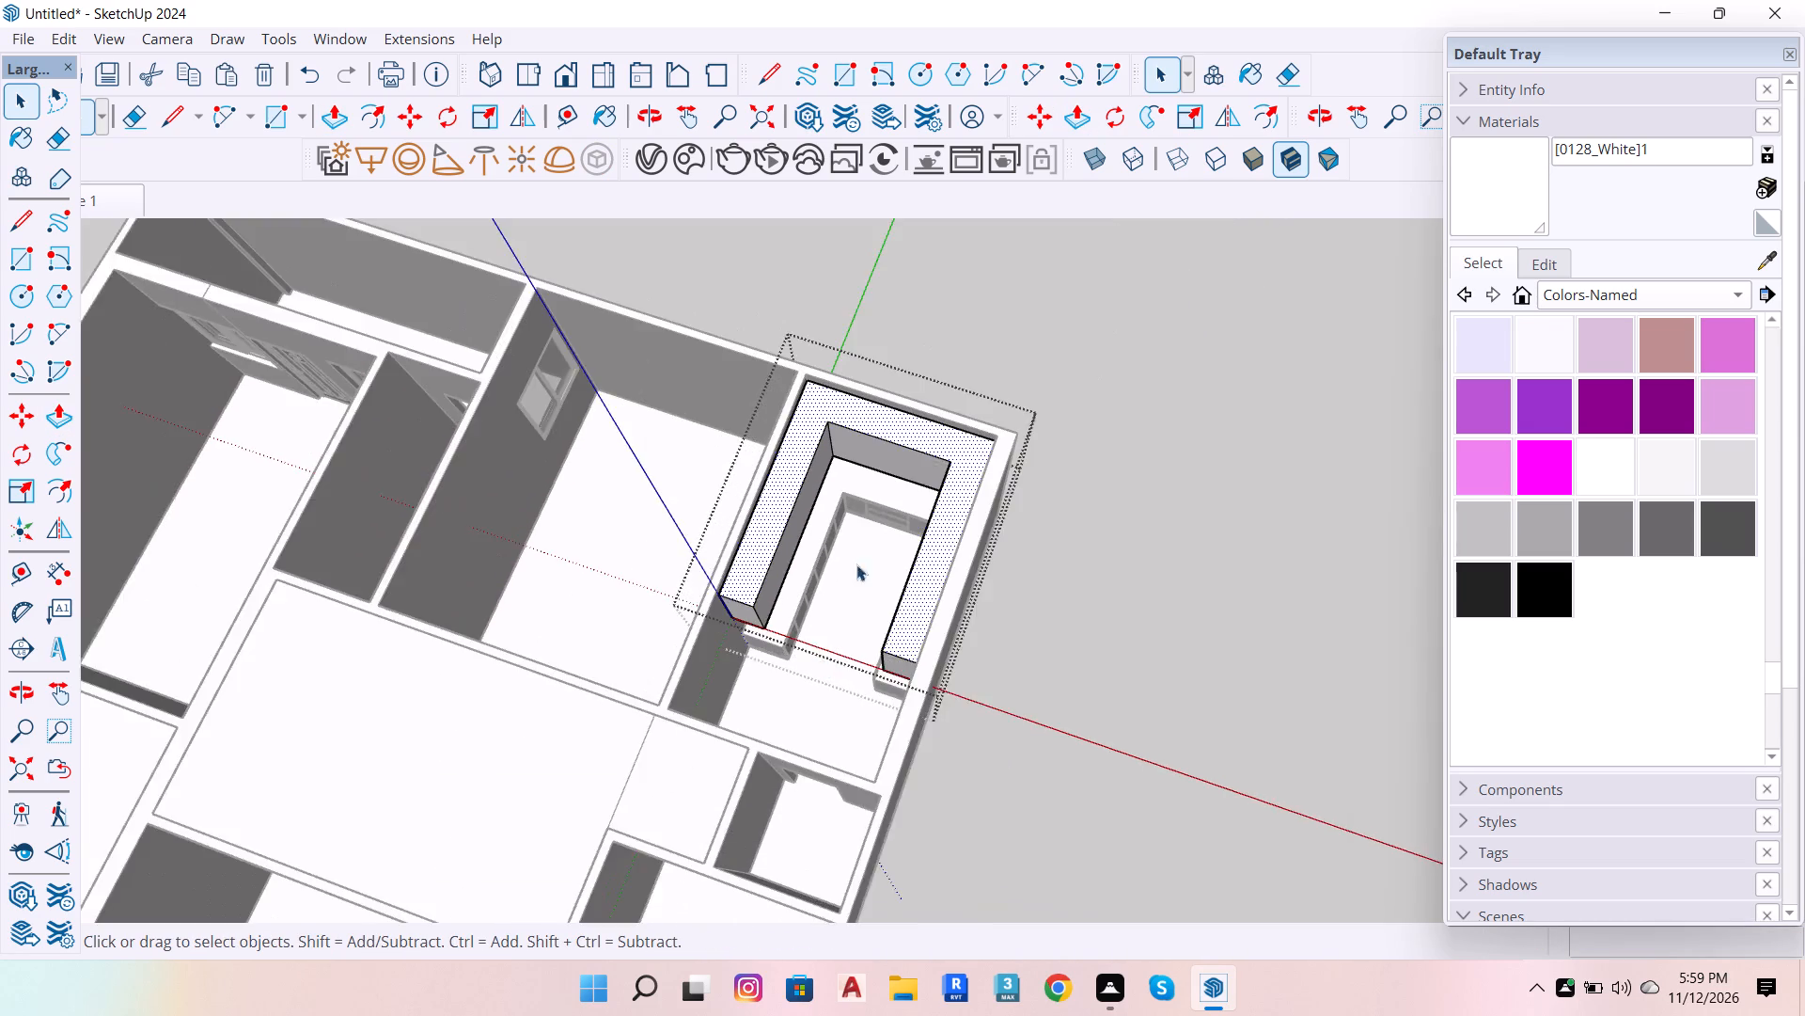
pyautogui.scroll(5, 862, 540)
pyautogui.click(871, 643)
pyautogui.doubleClick(1309, 557)
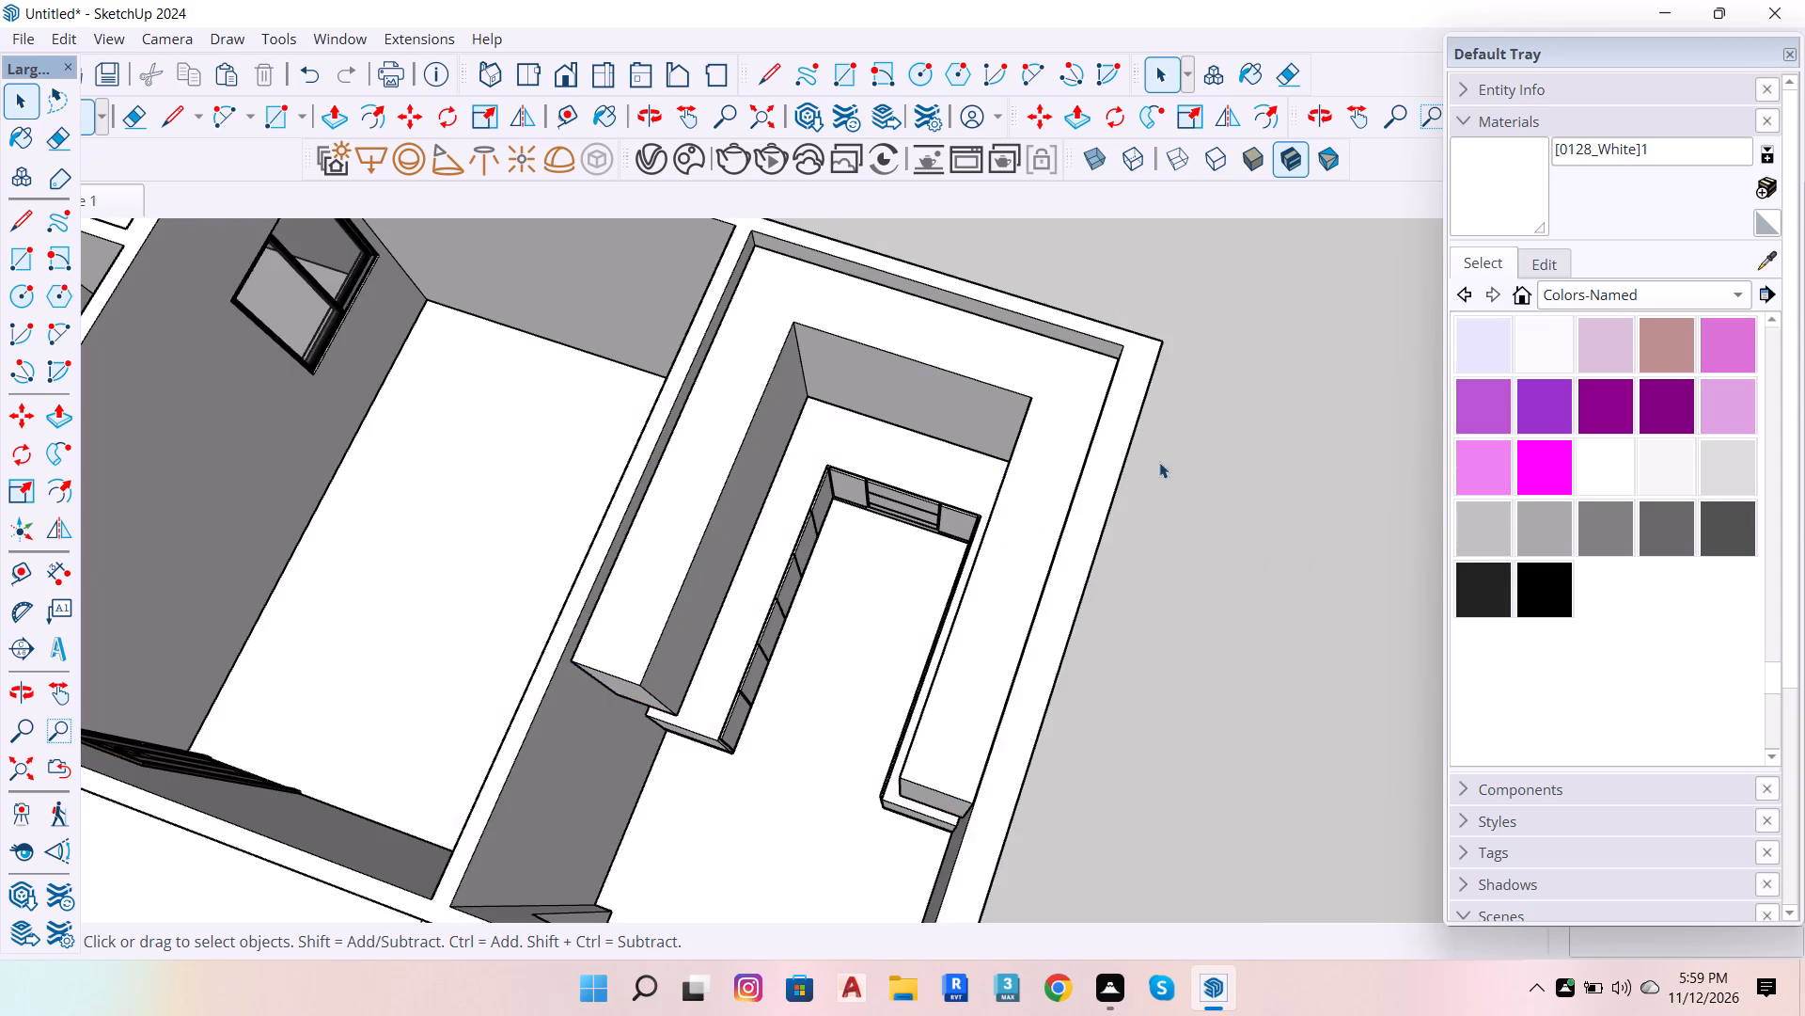
pyautogui.scroll(5, 1015, 269)
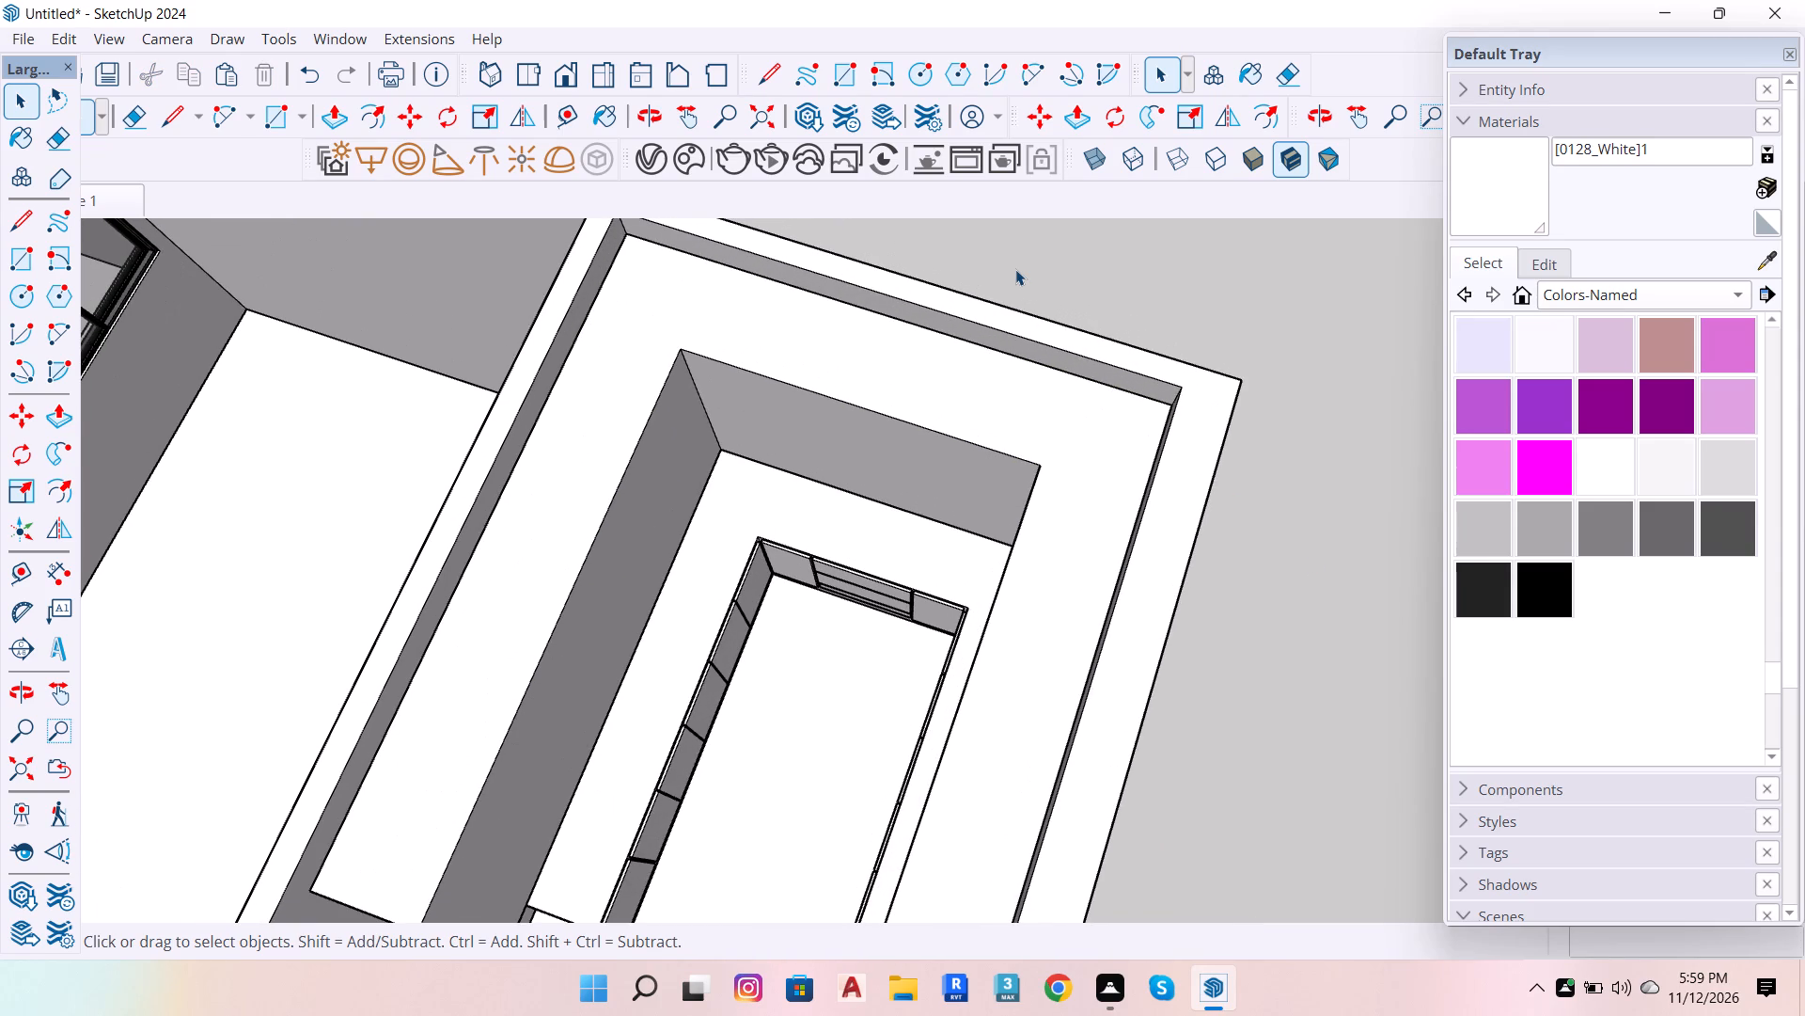
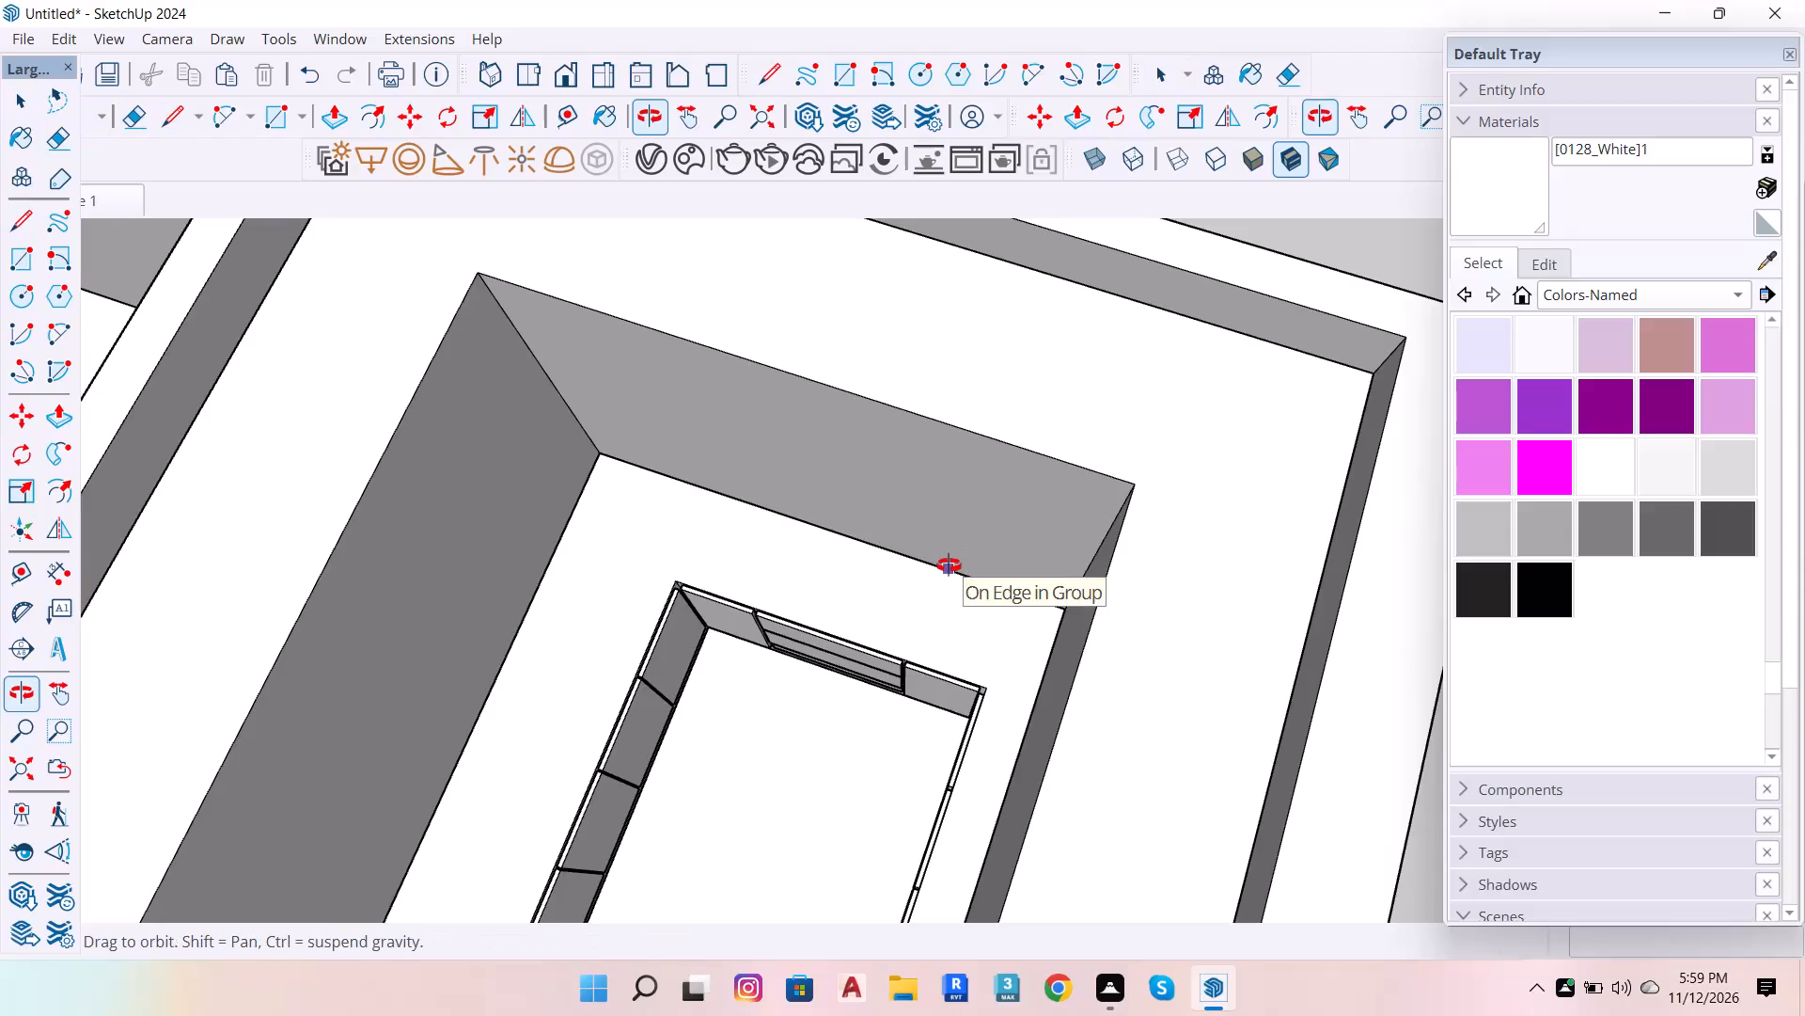
# Offset the inner front face of the upper cabinet's short middle run 1" inward to form a border frame.
pyautogui.moveTo(947, 565); pyautogui.dragTo(983, 427)
pyautogui.scroll(-7, 1005, 511)
pyautogui.scroll(2, 950, 413)
pyautogui.press('space')
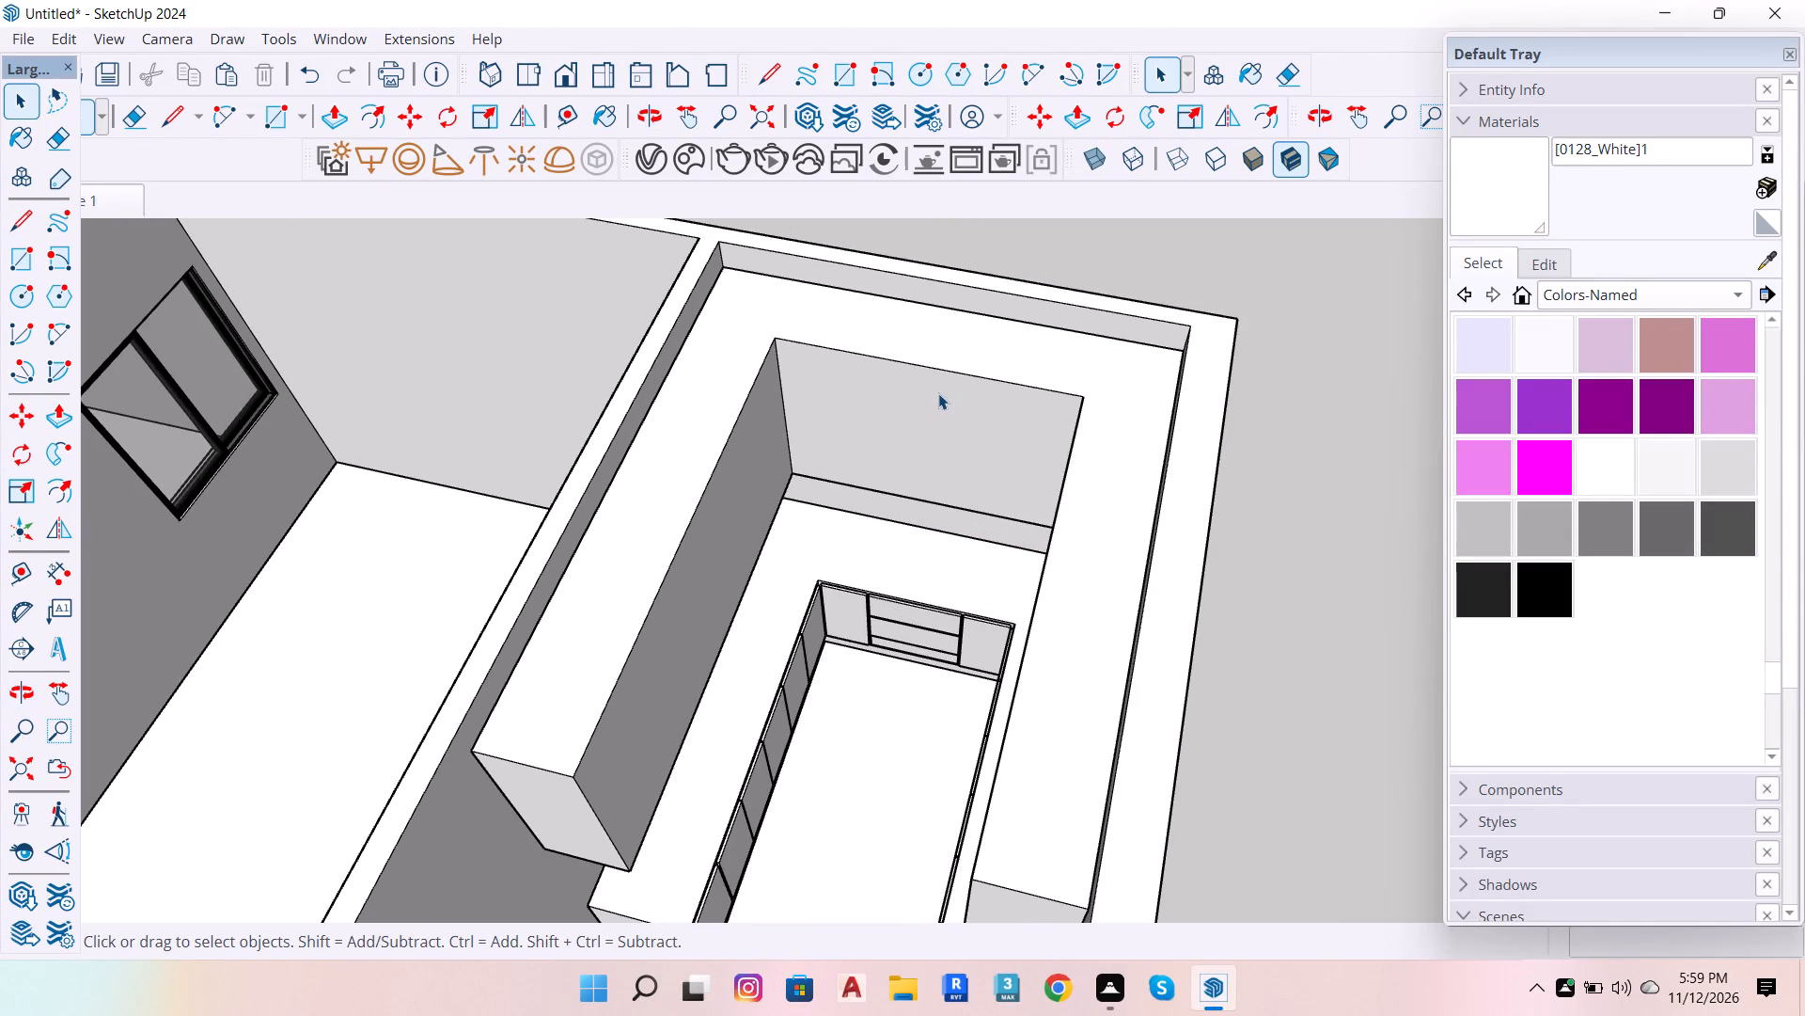
pyautogui.doubleClick(938, 393)
pyautogui.scroll(4, 901, 432)
pyautogui.doubleClick(900, 432)
pyautogui.scroll(3, 899, 442)
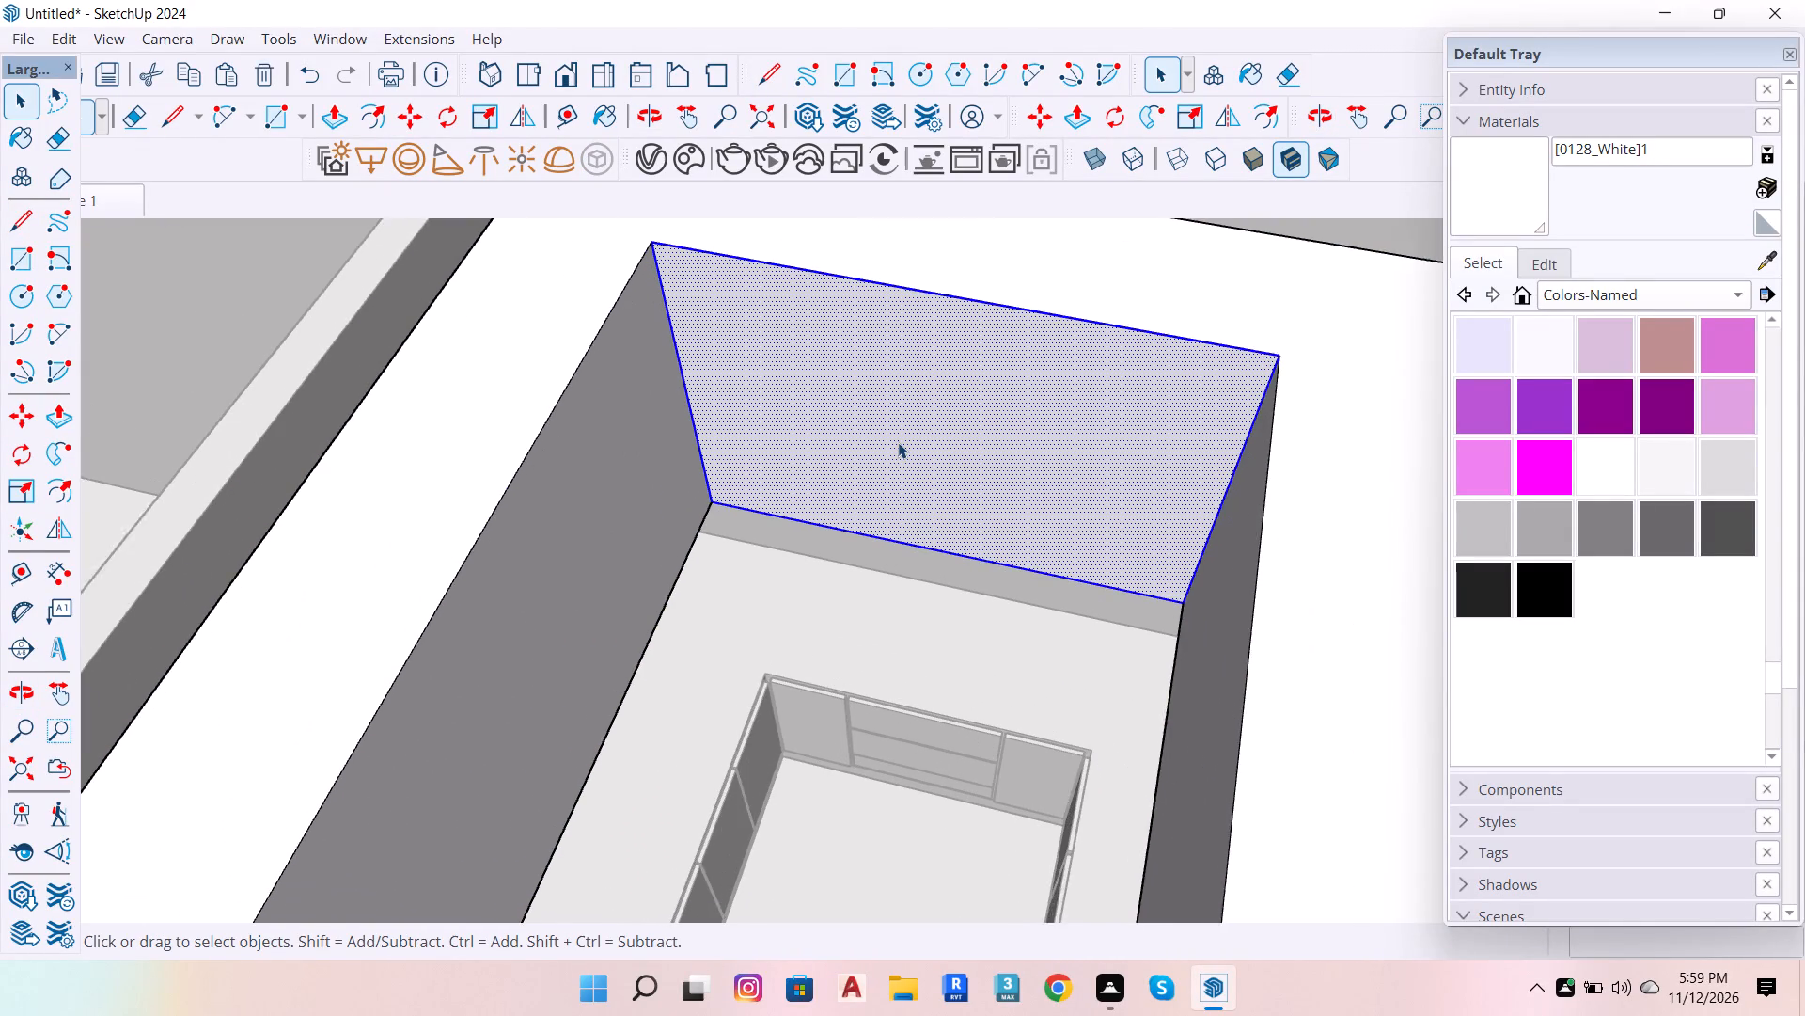
pyautogui.press('f')
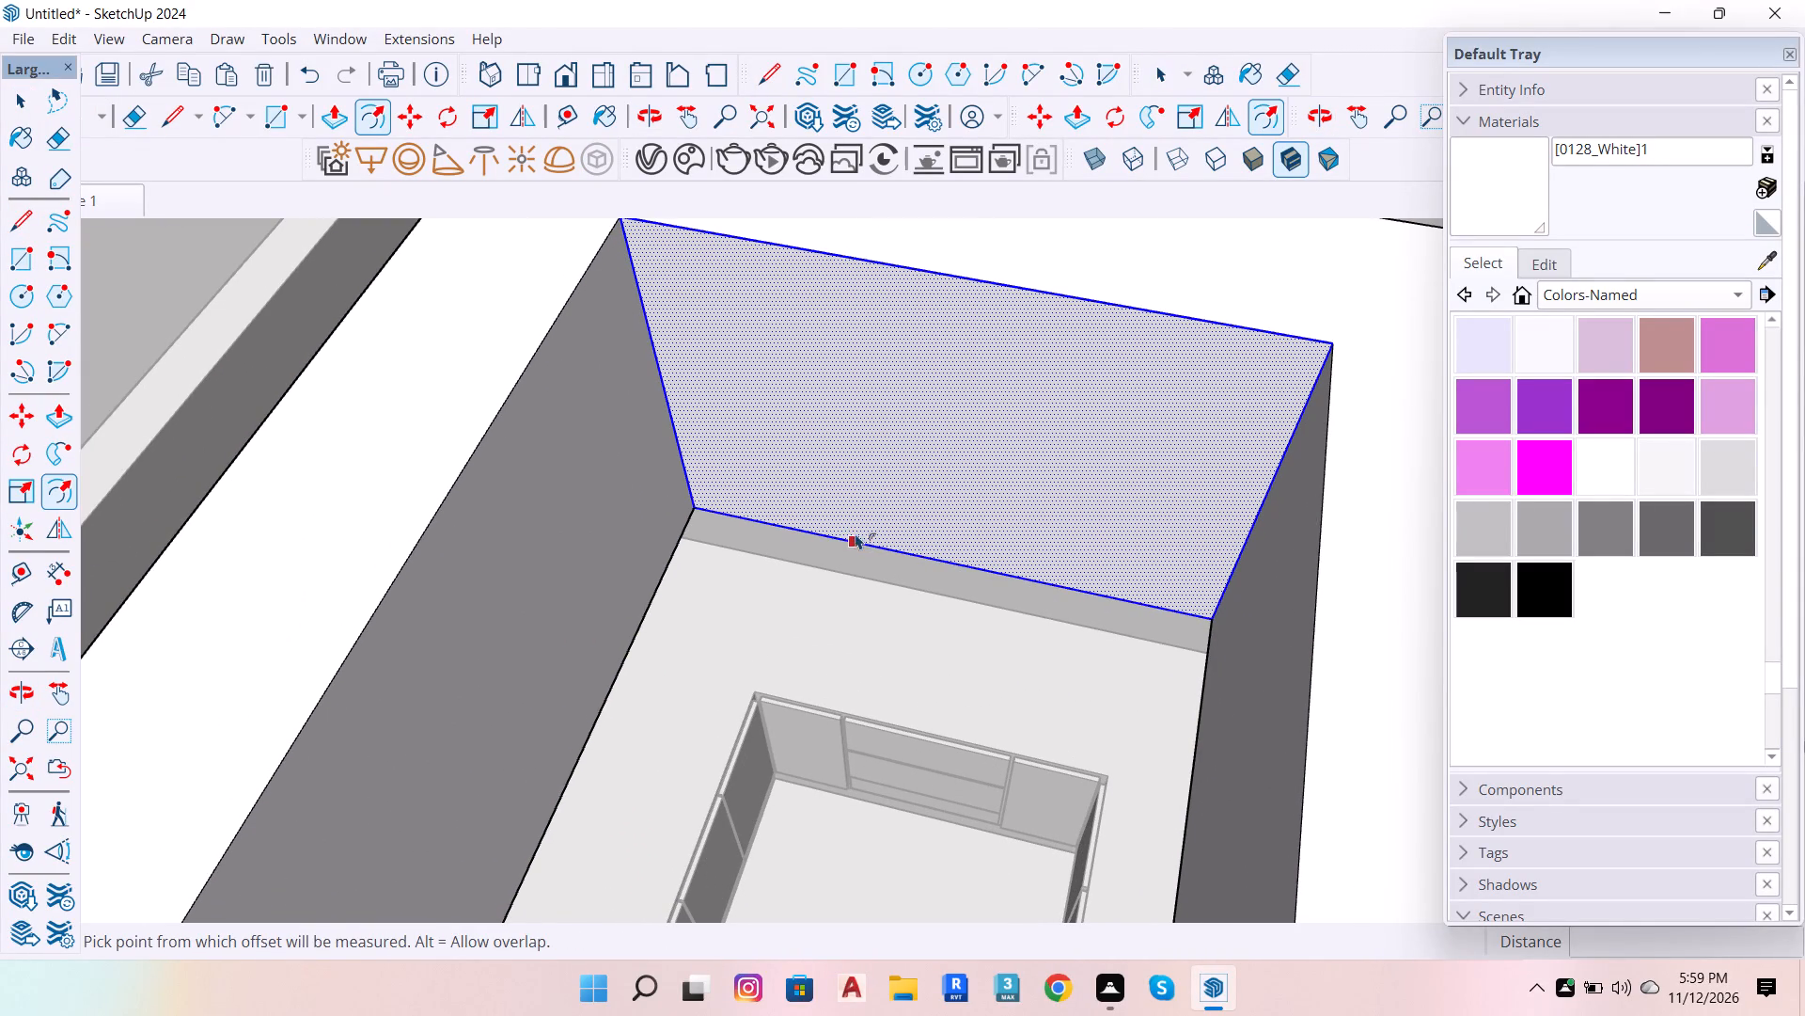
pyautogui.click(855, 535)
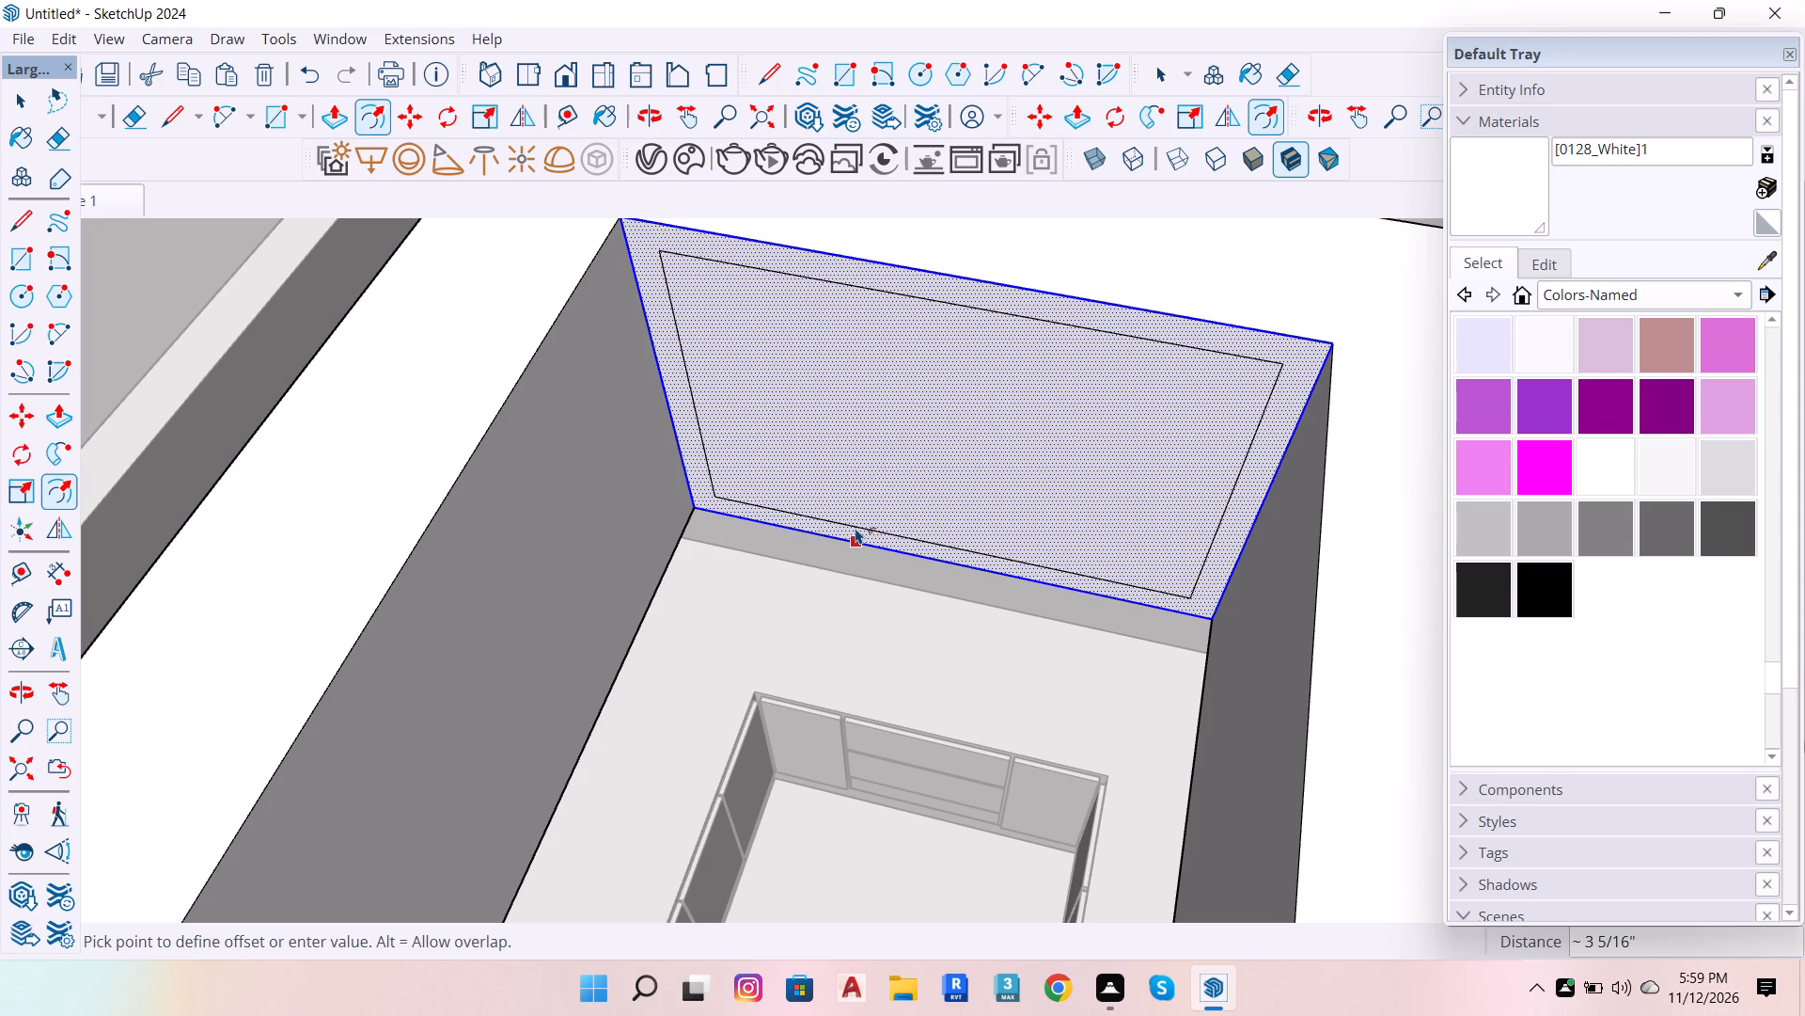
pyautogui.press('1')
pyautogui.press('Return')
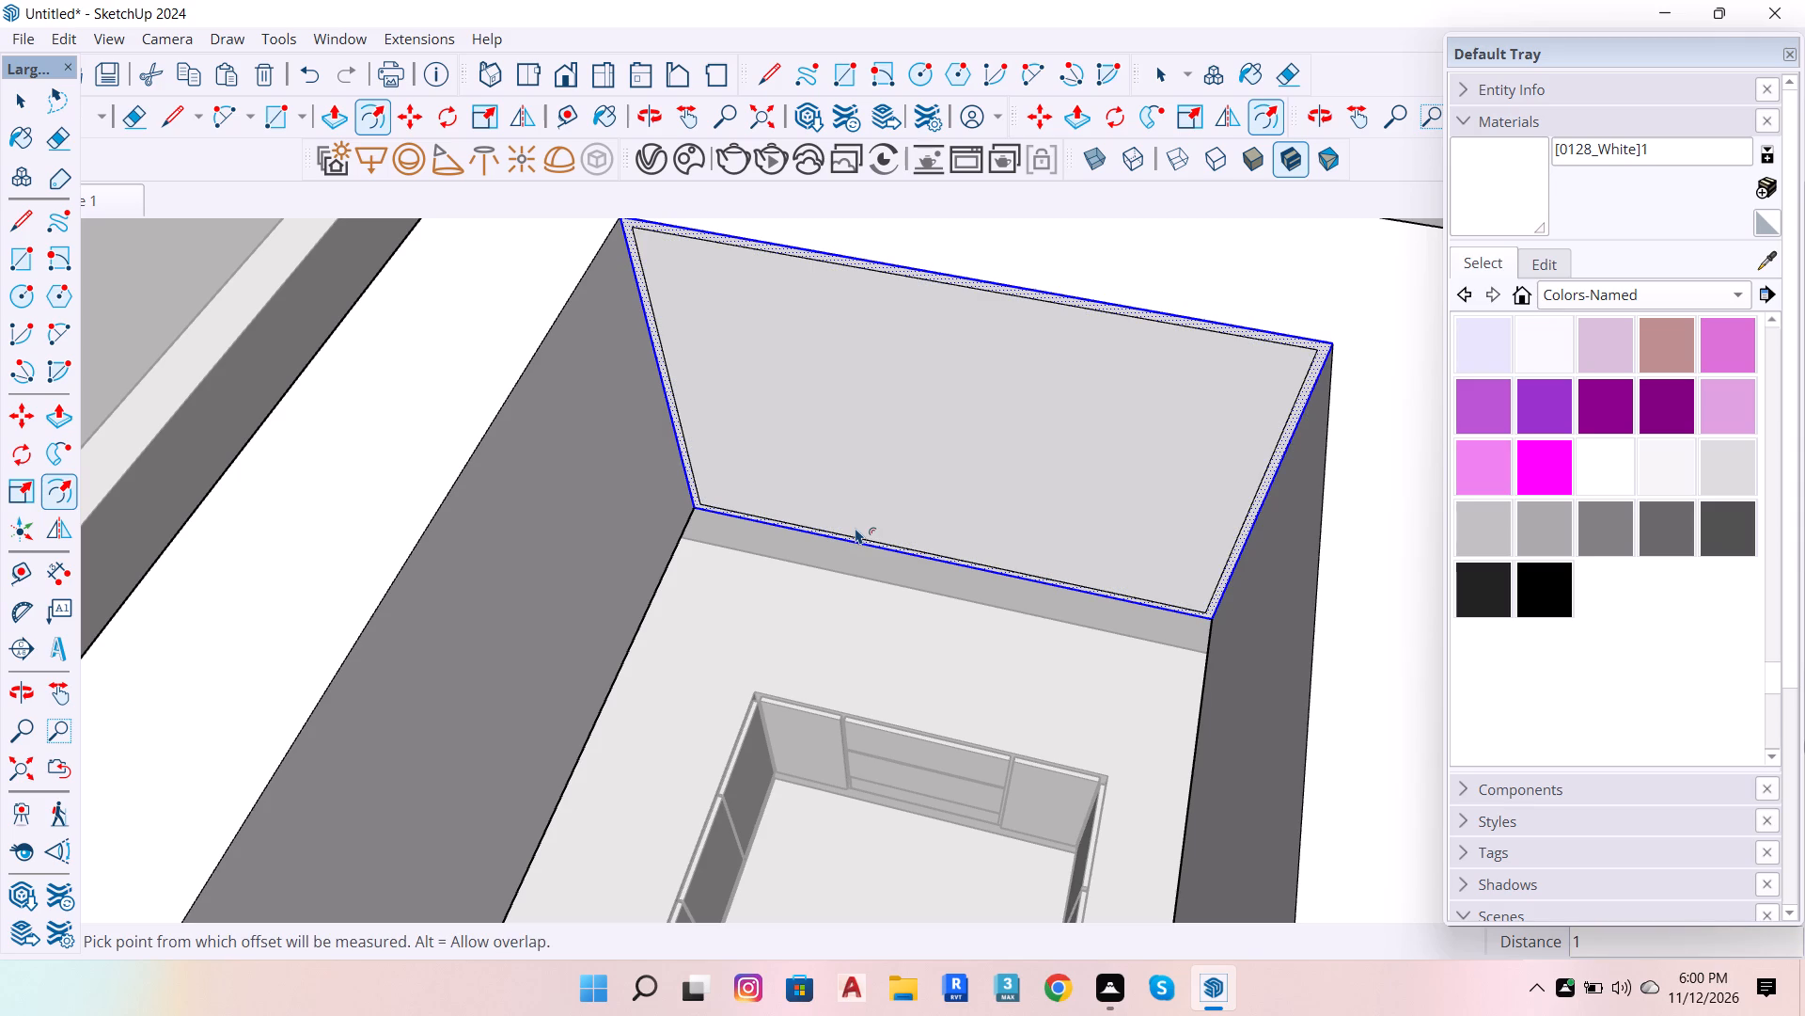
pyautogui.press('space')
# Copy the frame's inner vertical edge to the opposite side and divide the span into 4 equal door panels.
pyautogui.click(685, 440)
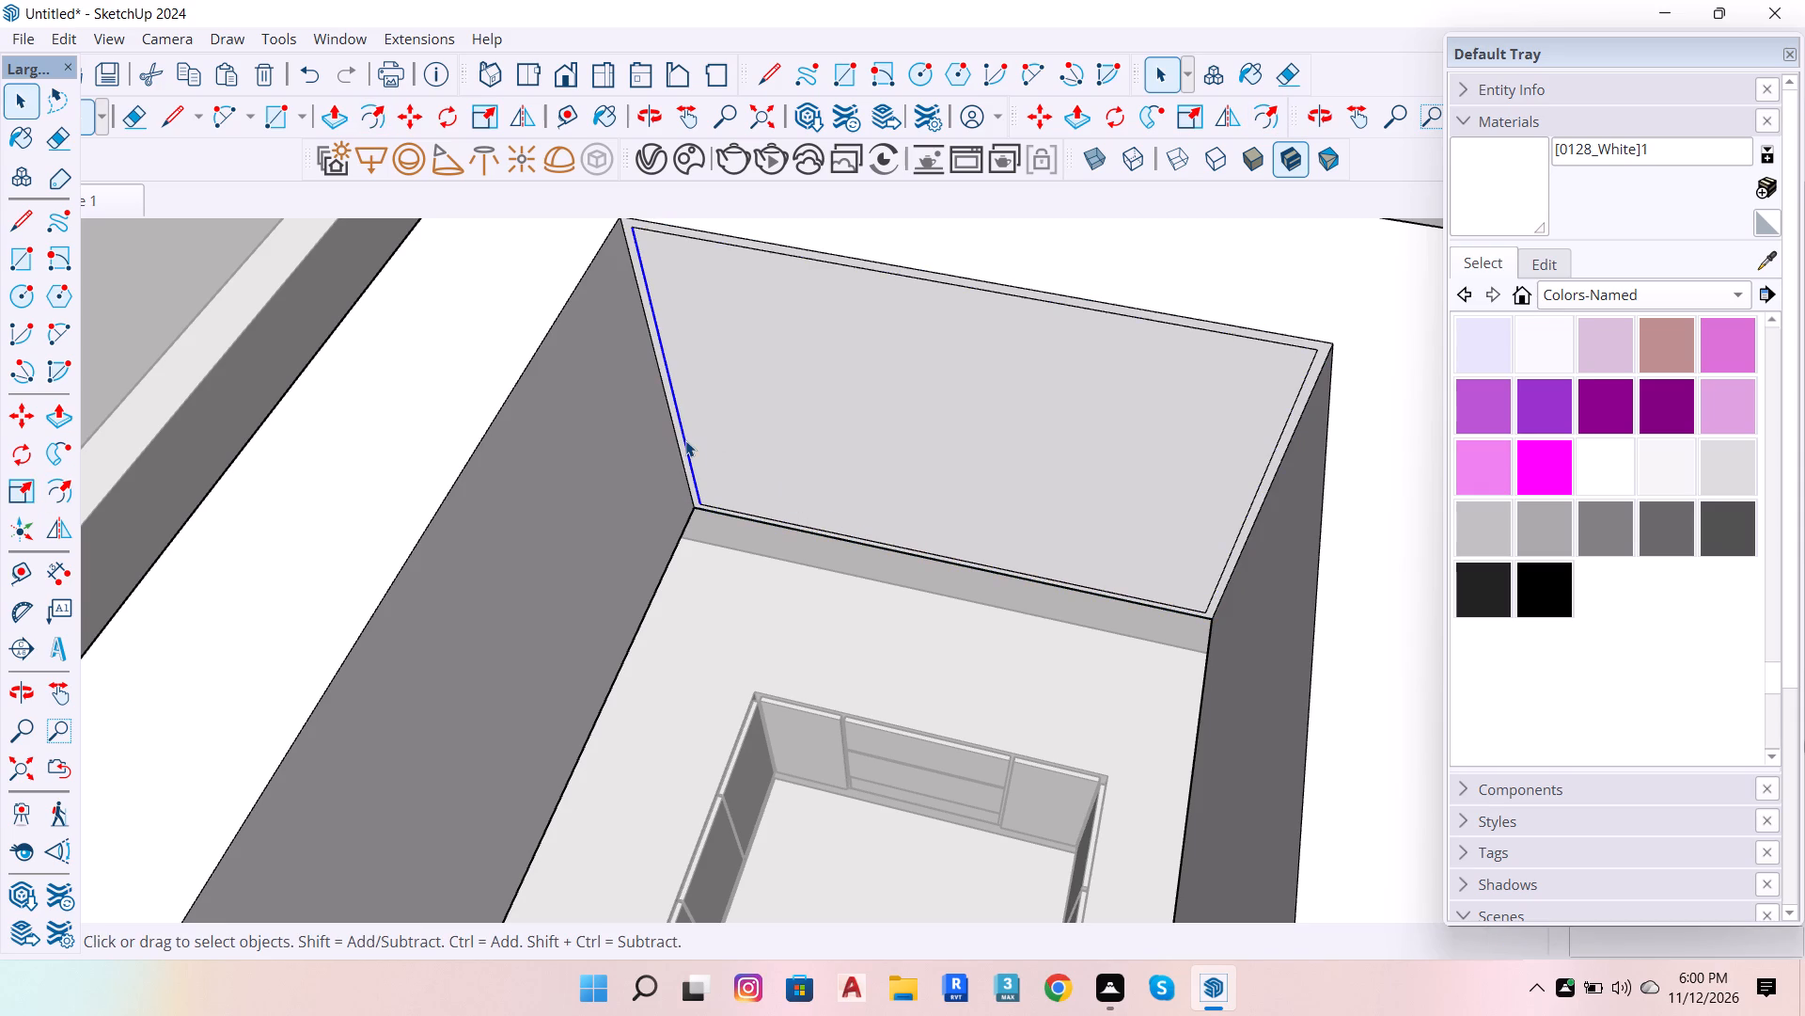
pyautogui.press('m')
pyautogui.click(685, 440)
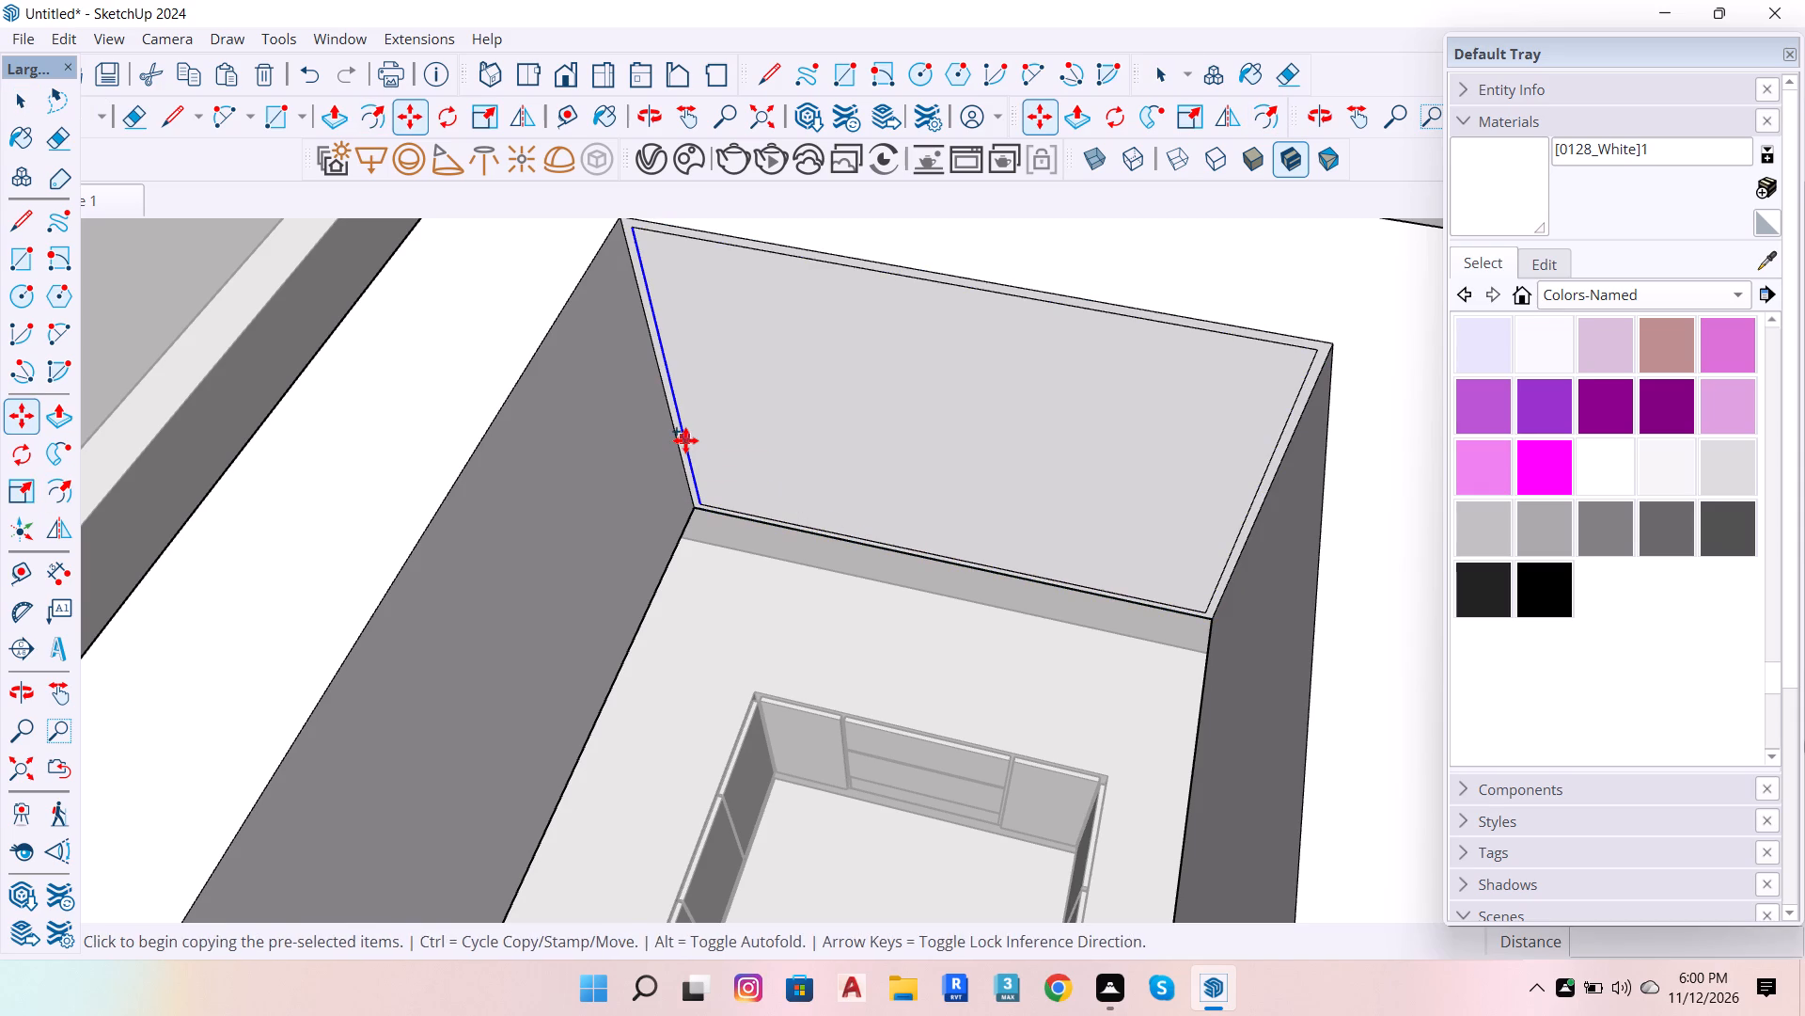
pyautogui.click(1226, 553)
pyautogui.write('/4')
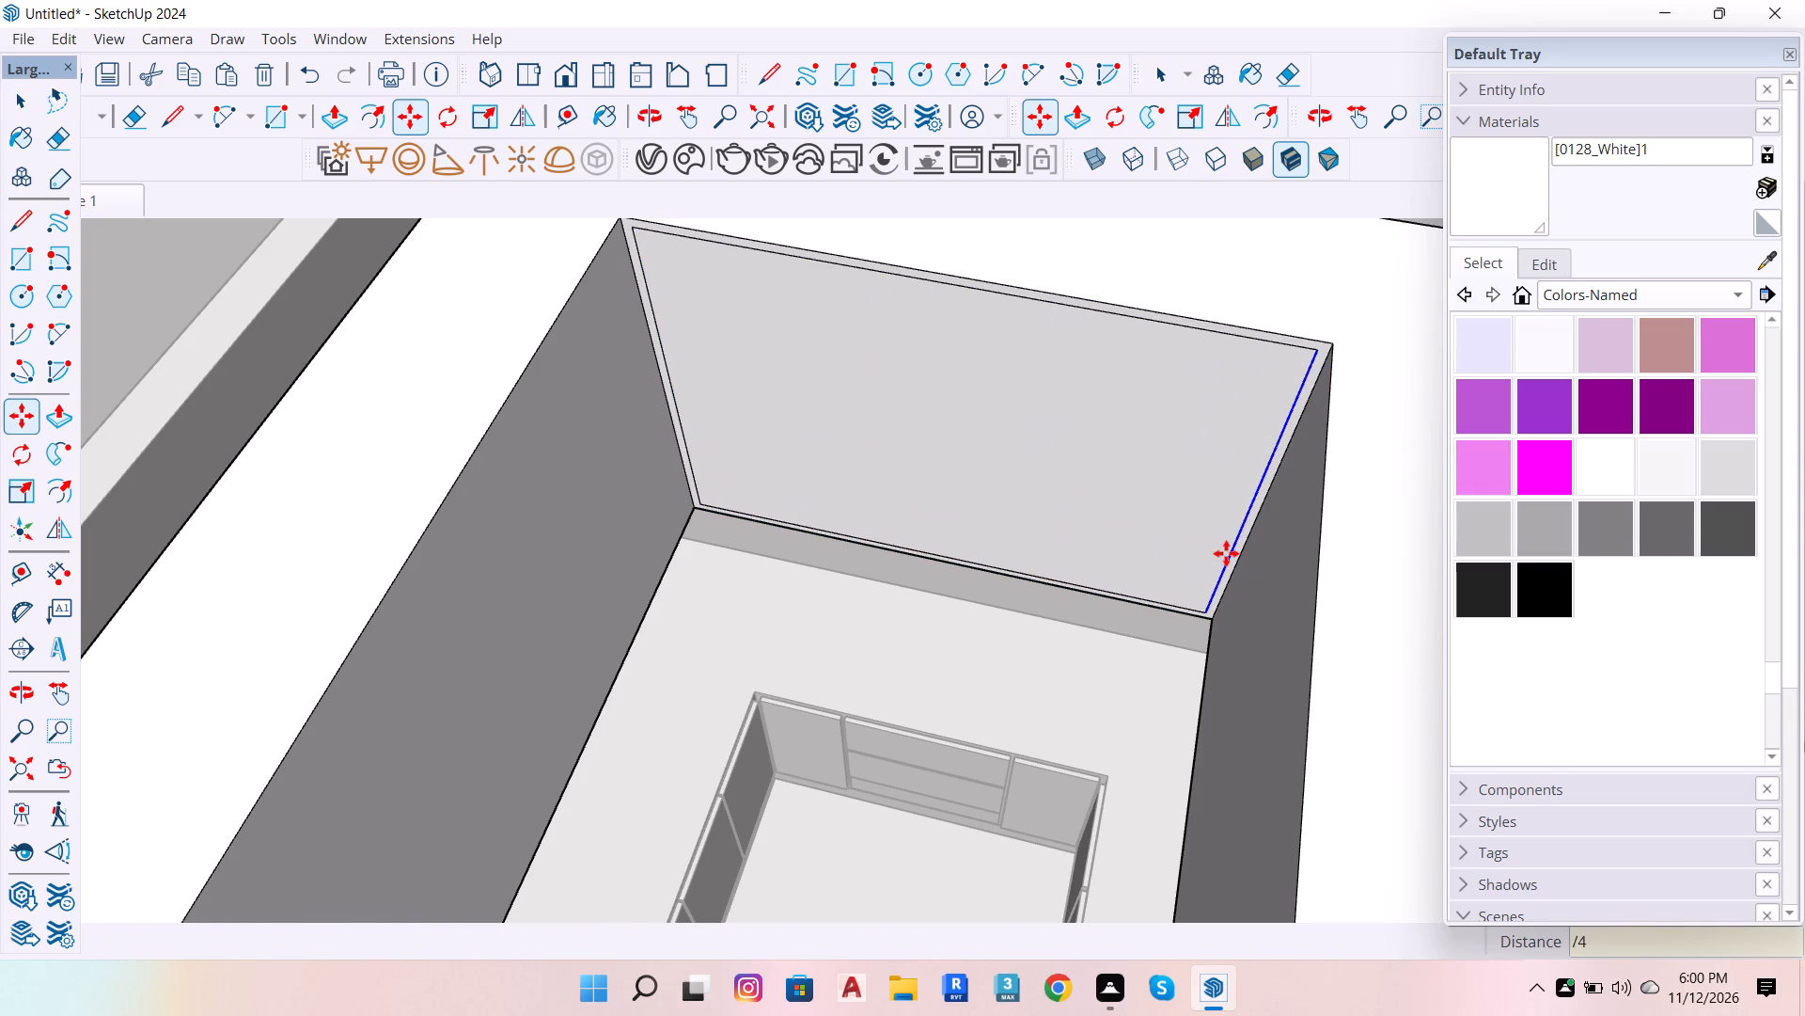
pyautogui.press('Return')
pyautogui.press('space')
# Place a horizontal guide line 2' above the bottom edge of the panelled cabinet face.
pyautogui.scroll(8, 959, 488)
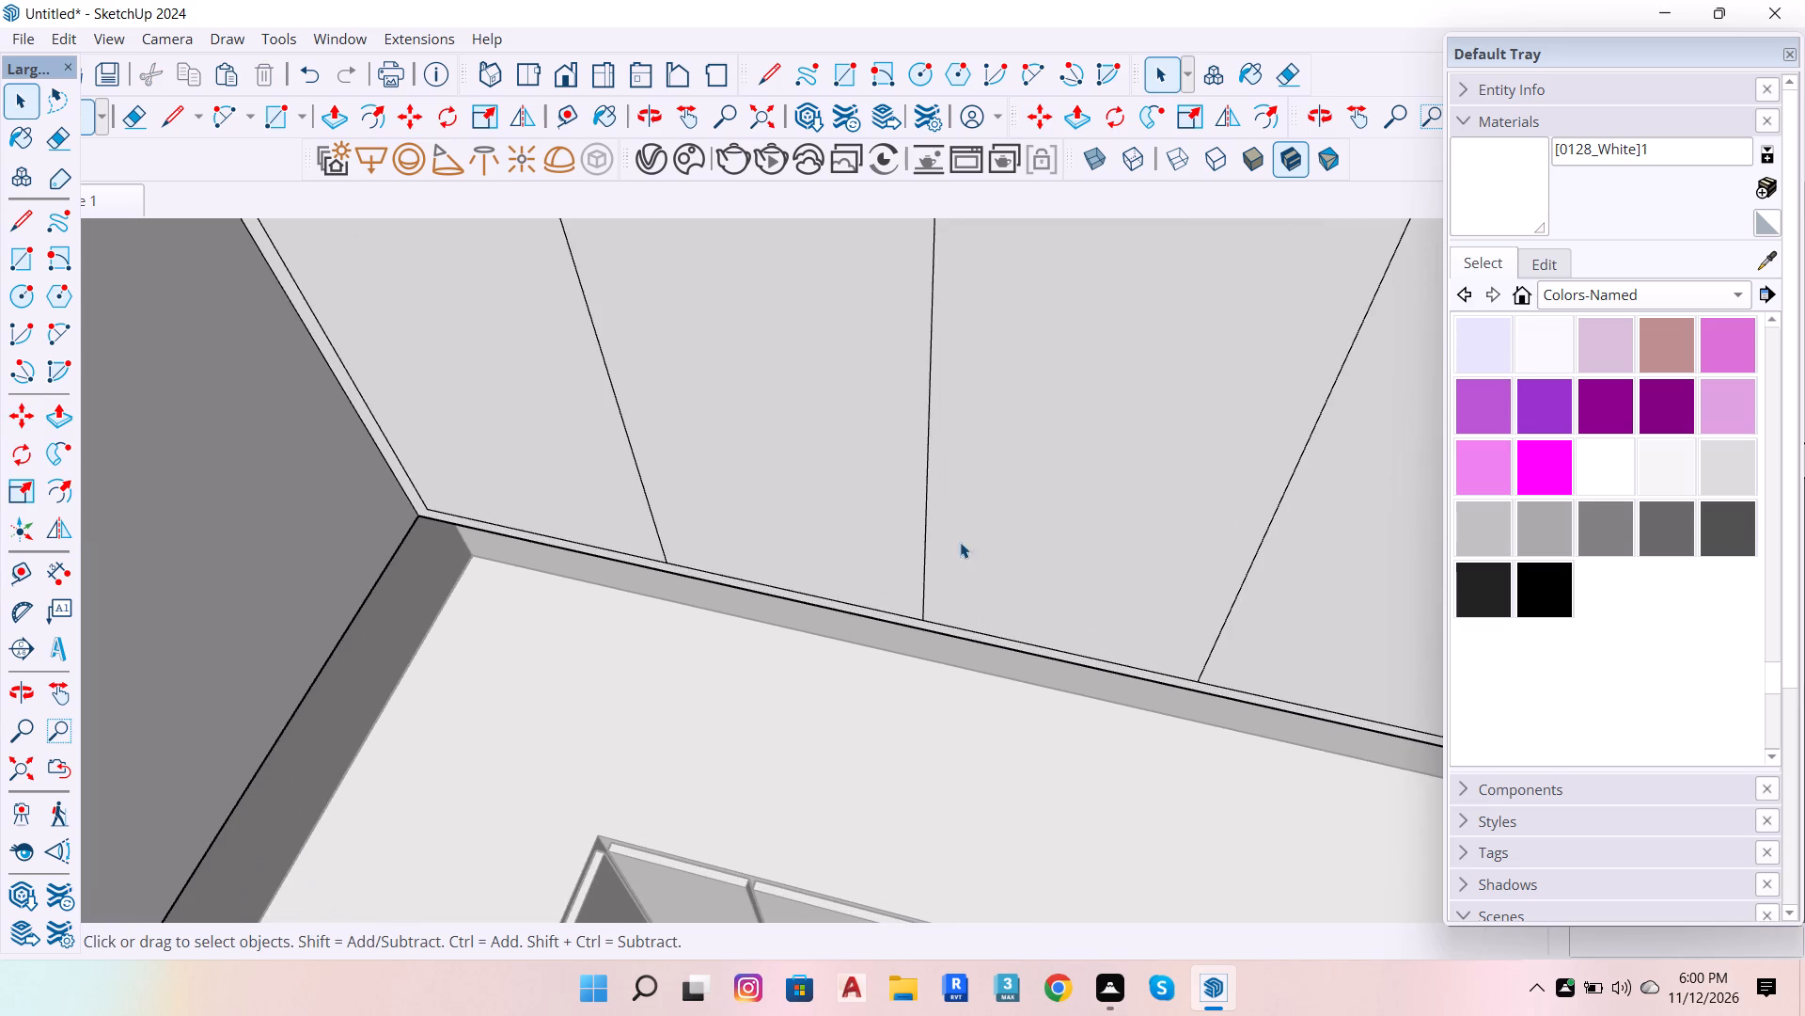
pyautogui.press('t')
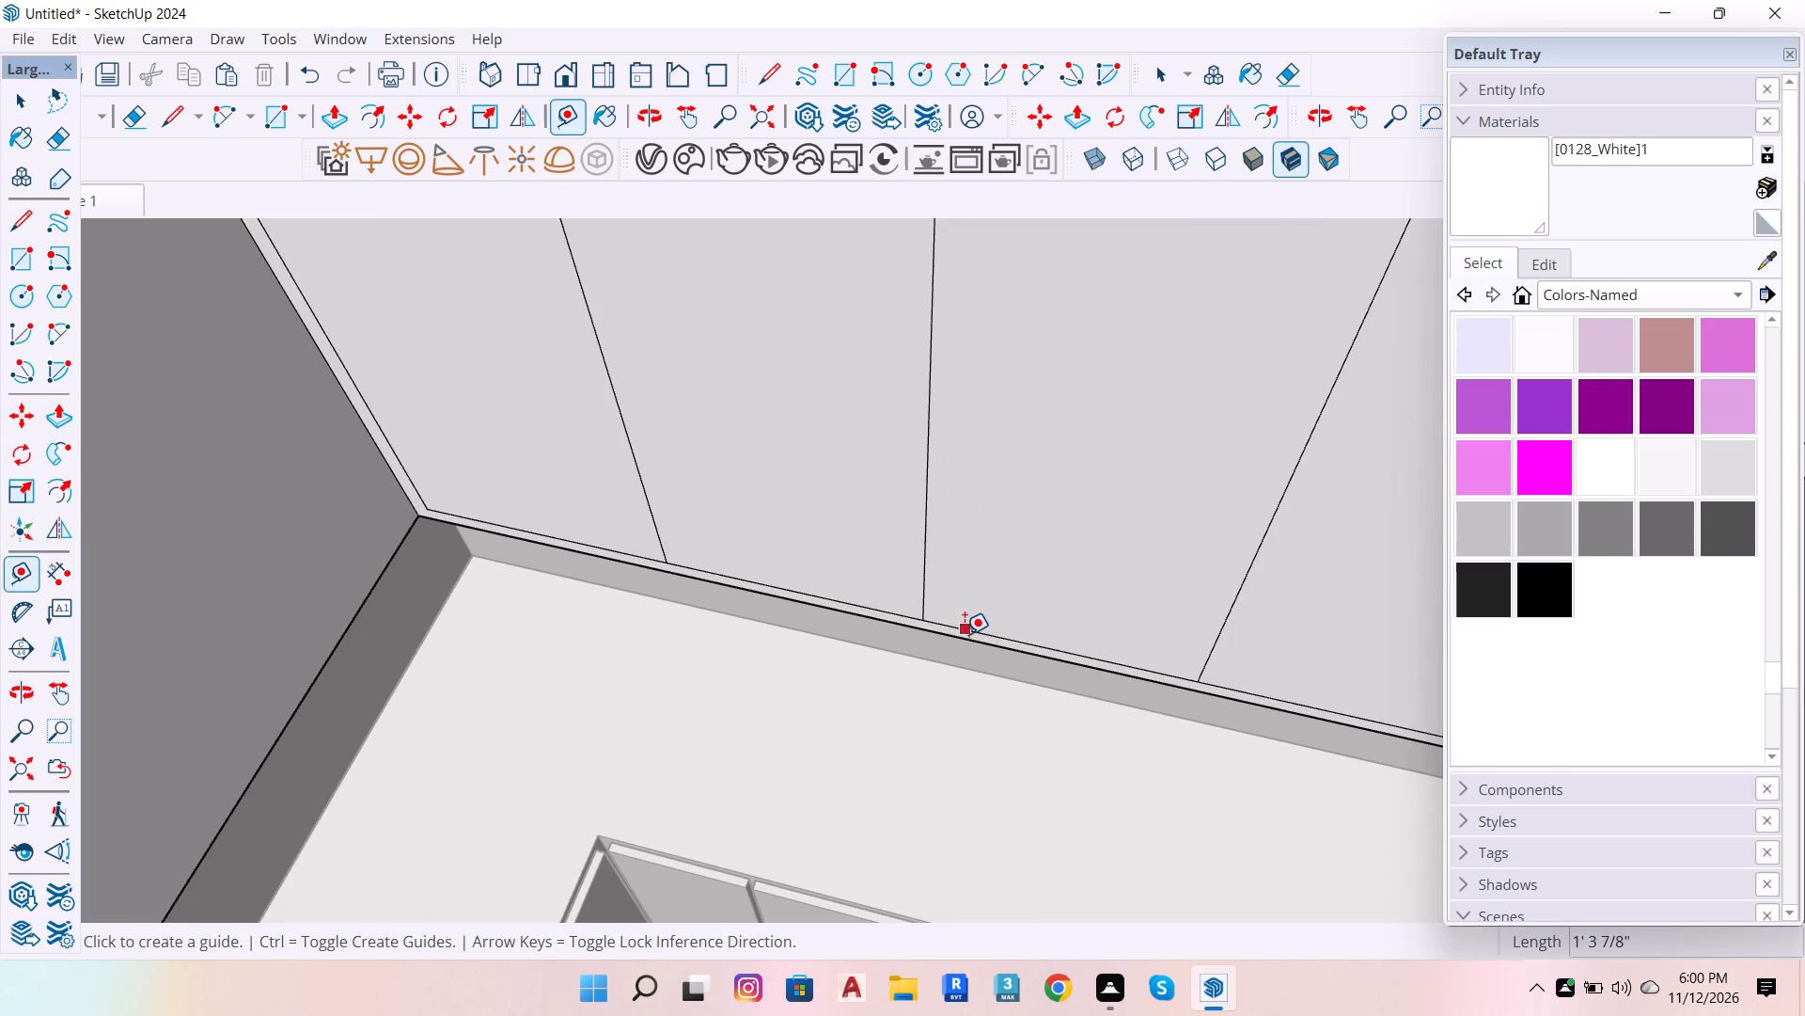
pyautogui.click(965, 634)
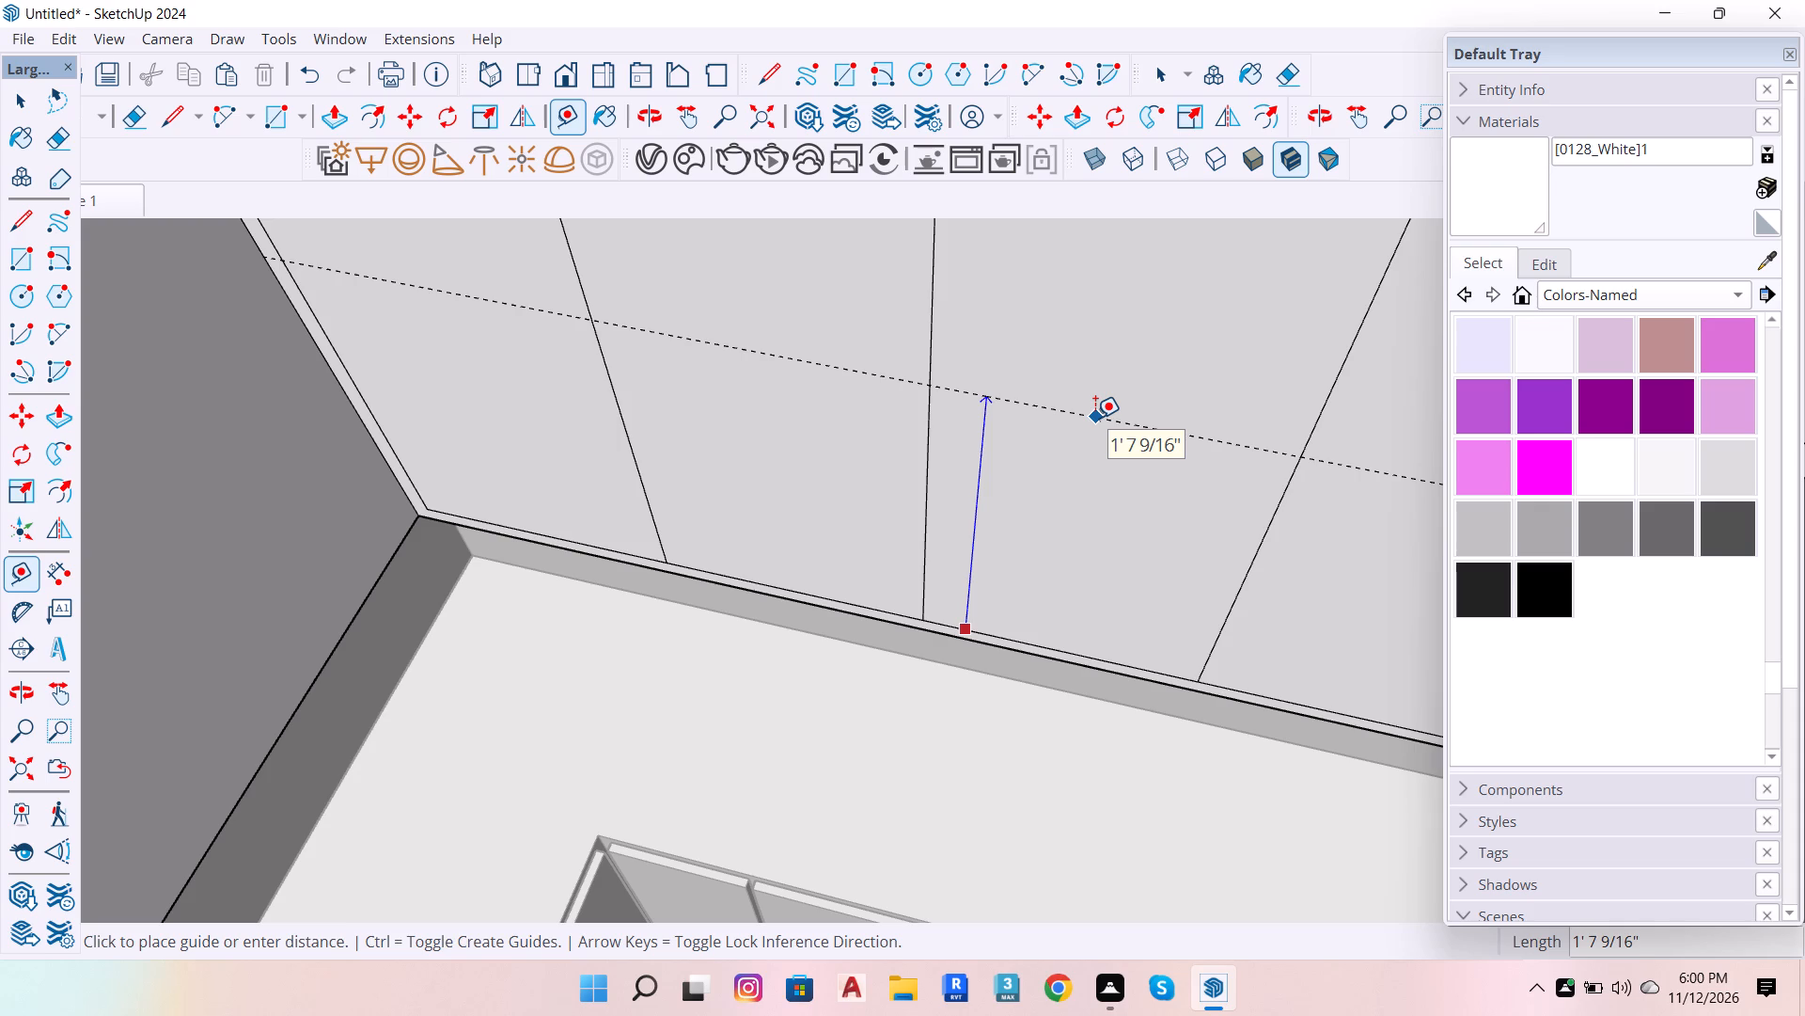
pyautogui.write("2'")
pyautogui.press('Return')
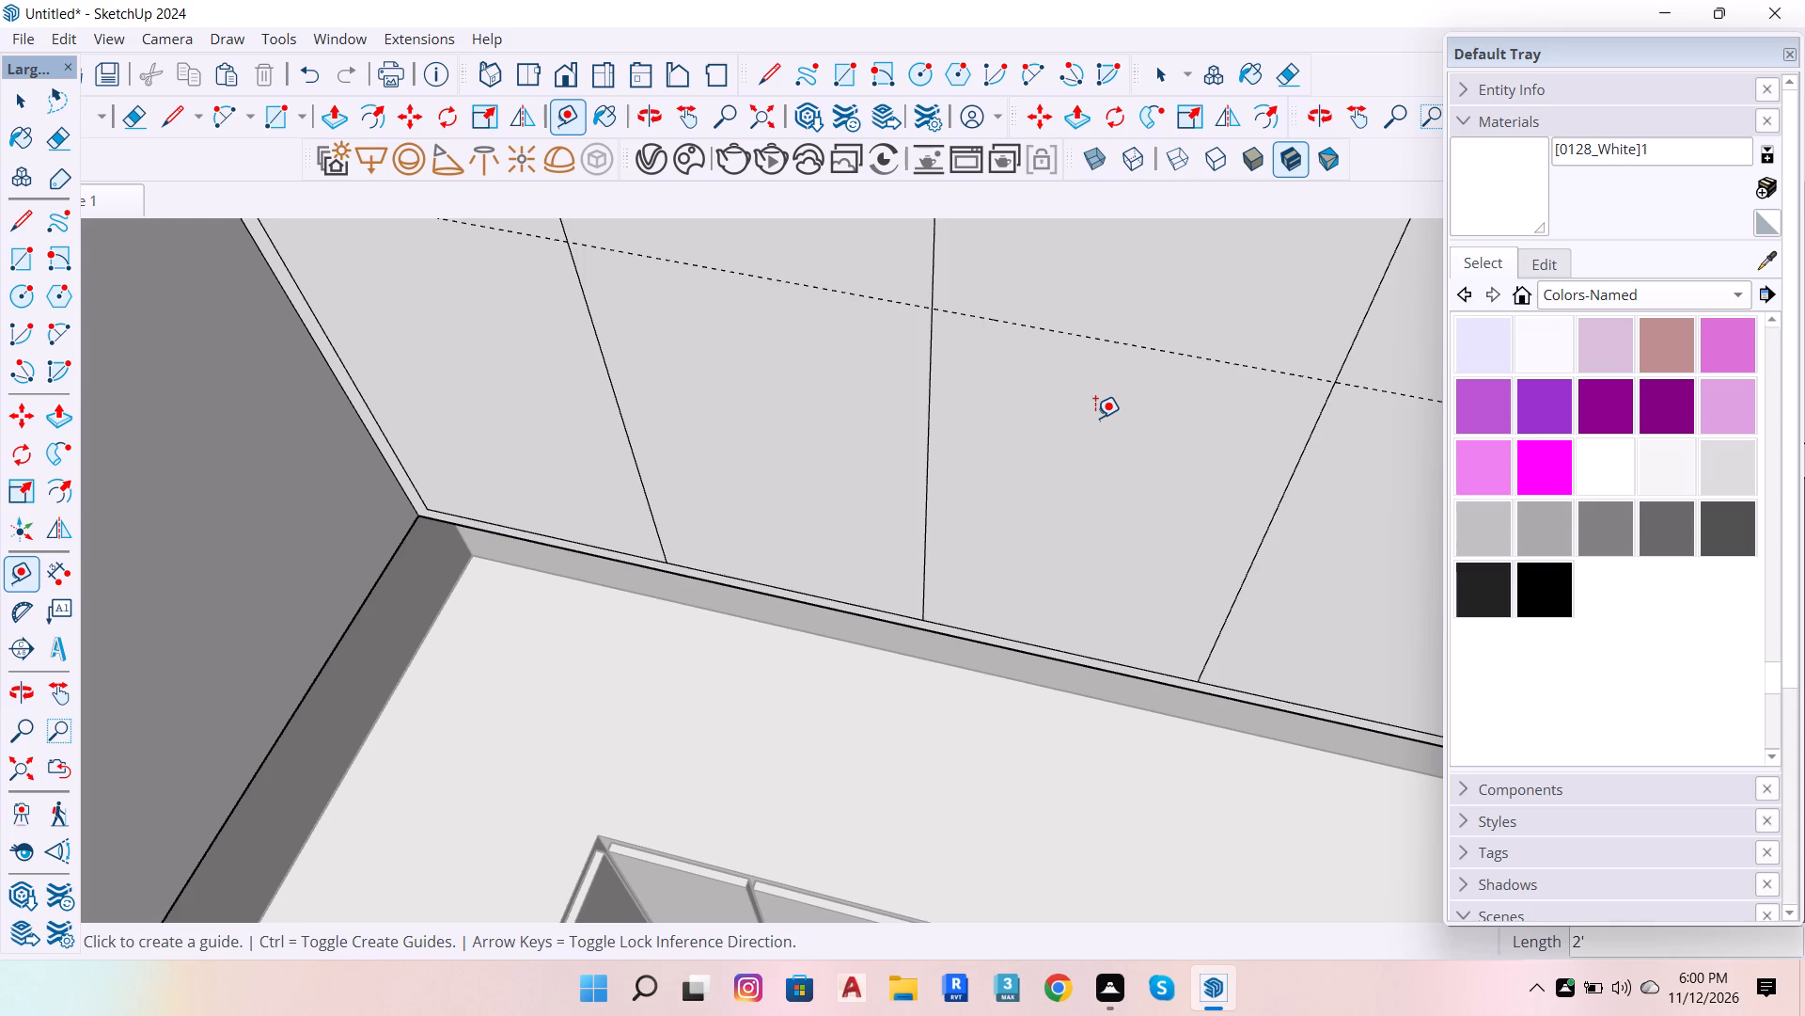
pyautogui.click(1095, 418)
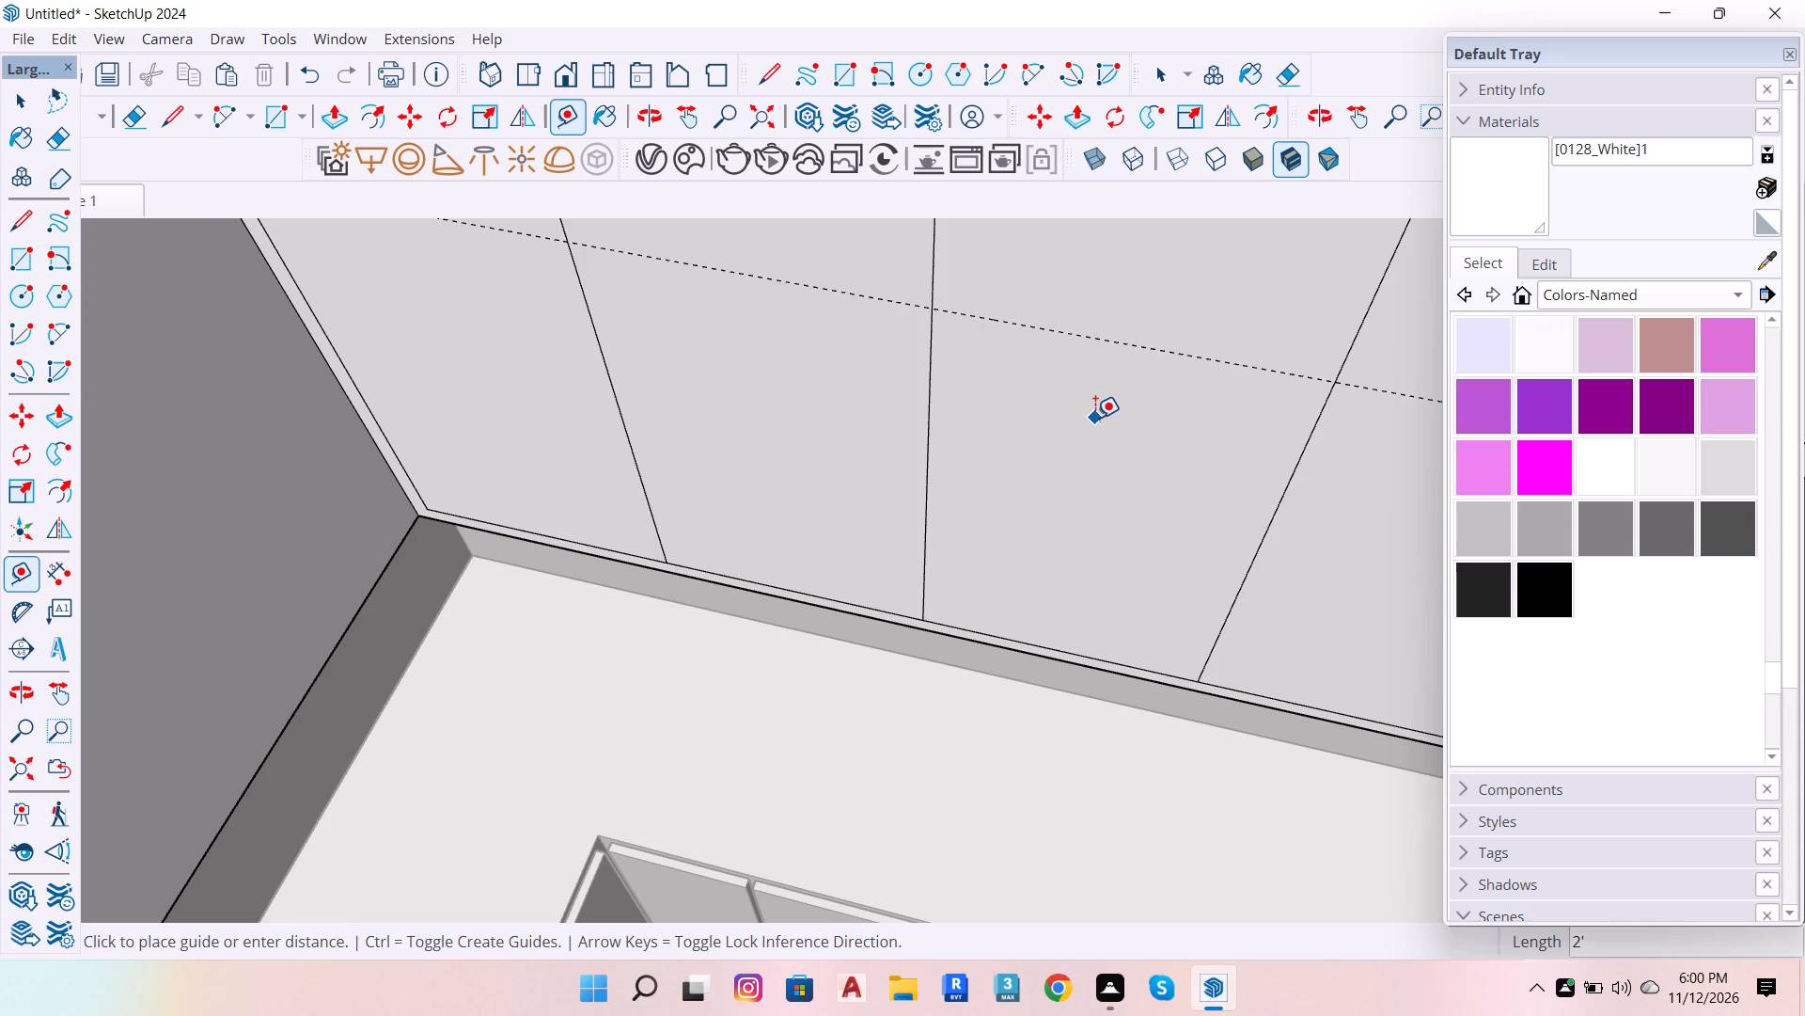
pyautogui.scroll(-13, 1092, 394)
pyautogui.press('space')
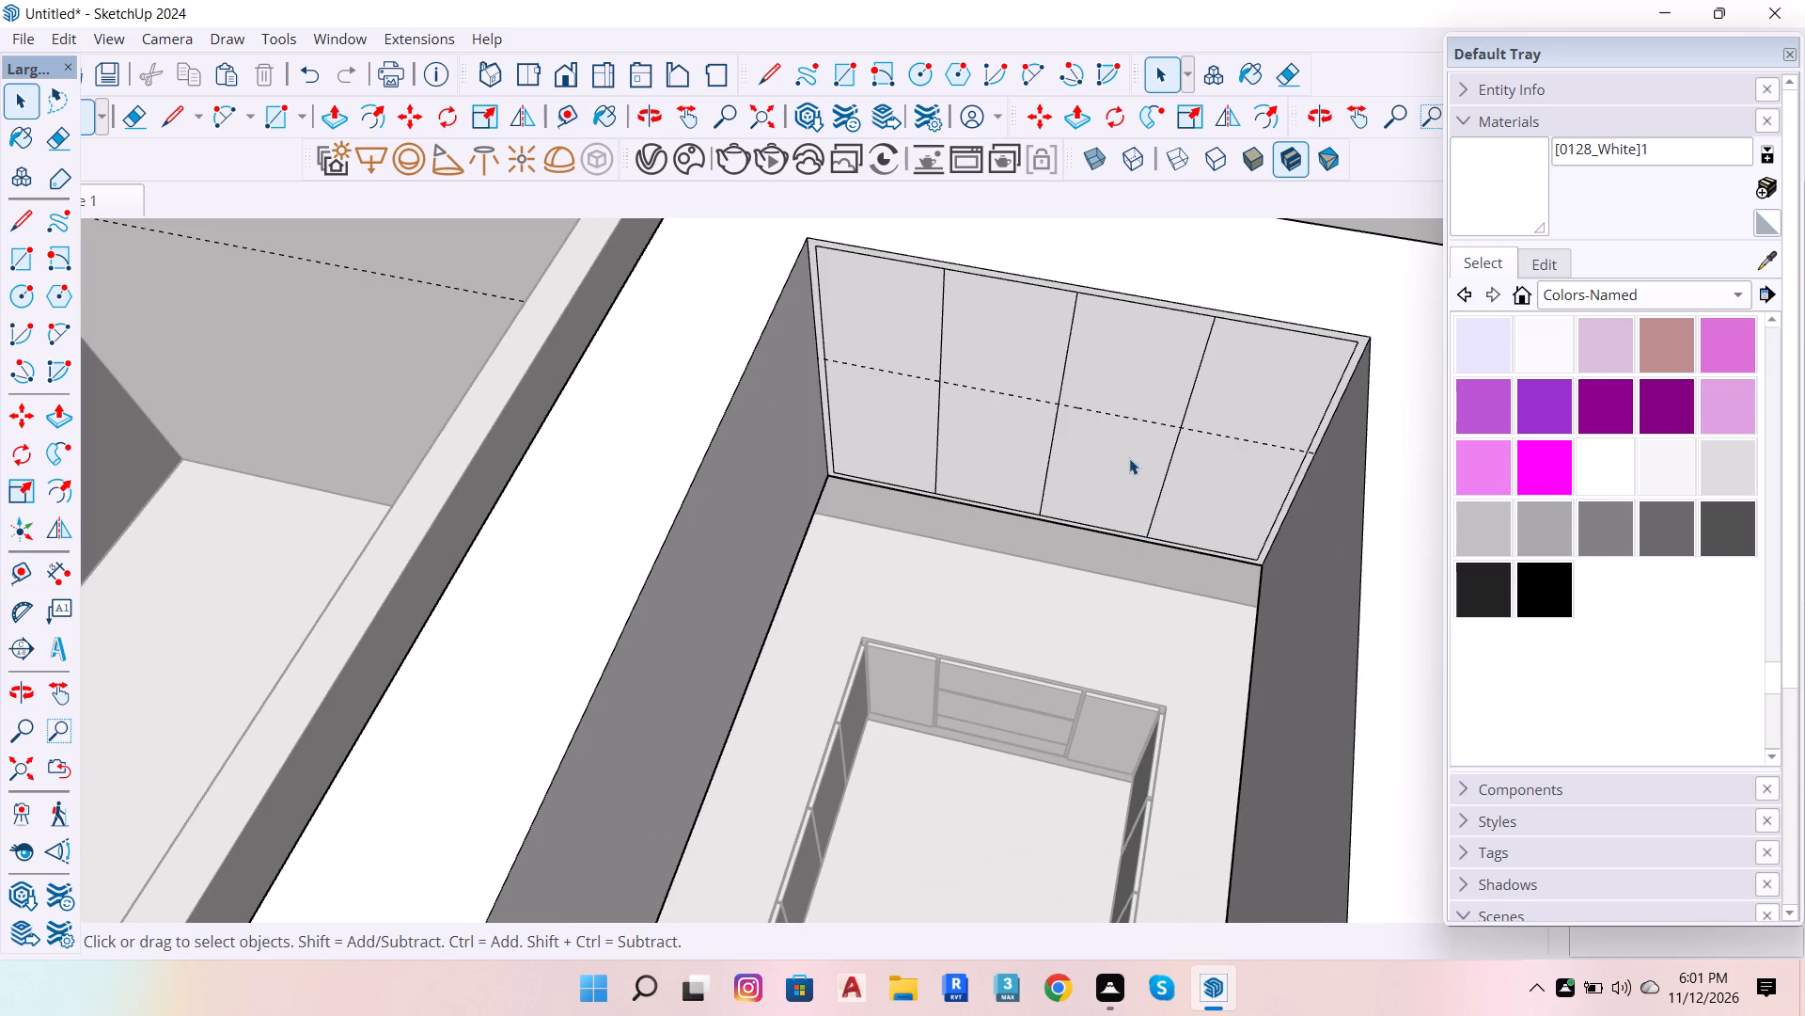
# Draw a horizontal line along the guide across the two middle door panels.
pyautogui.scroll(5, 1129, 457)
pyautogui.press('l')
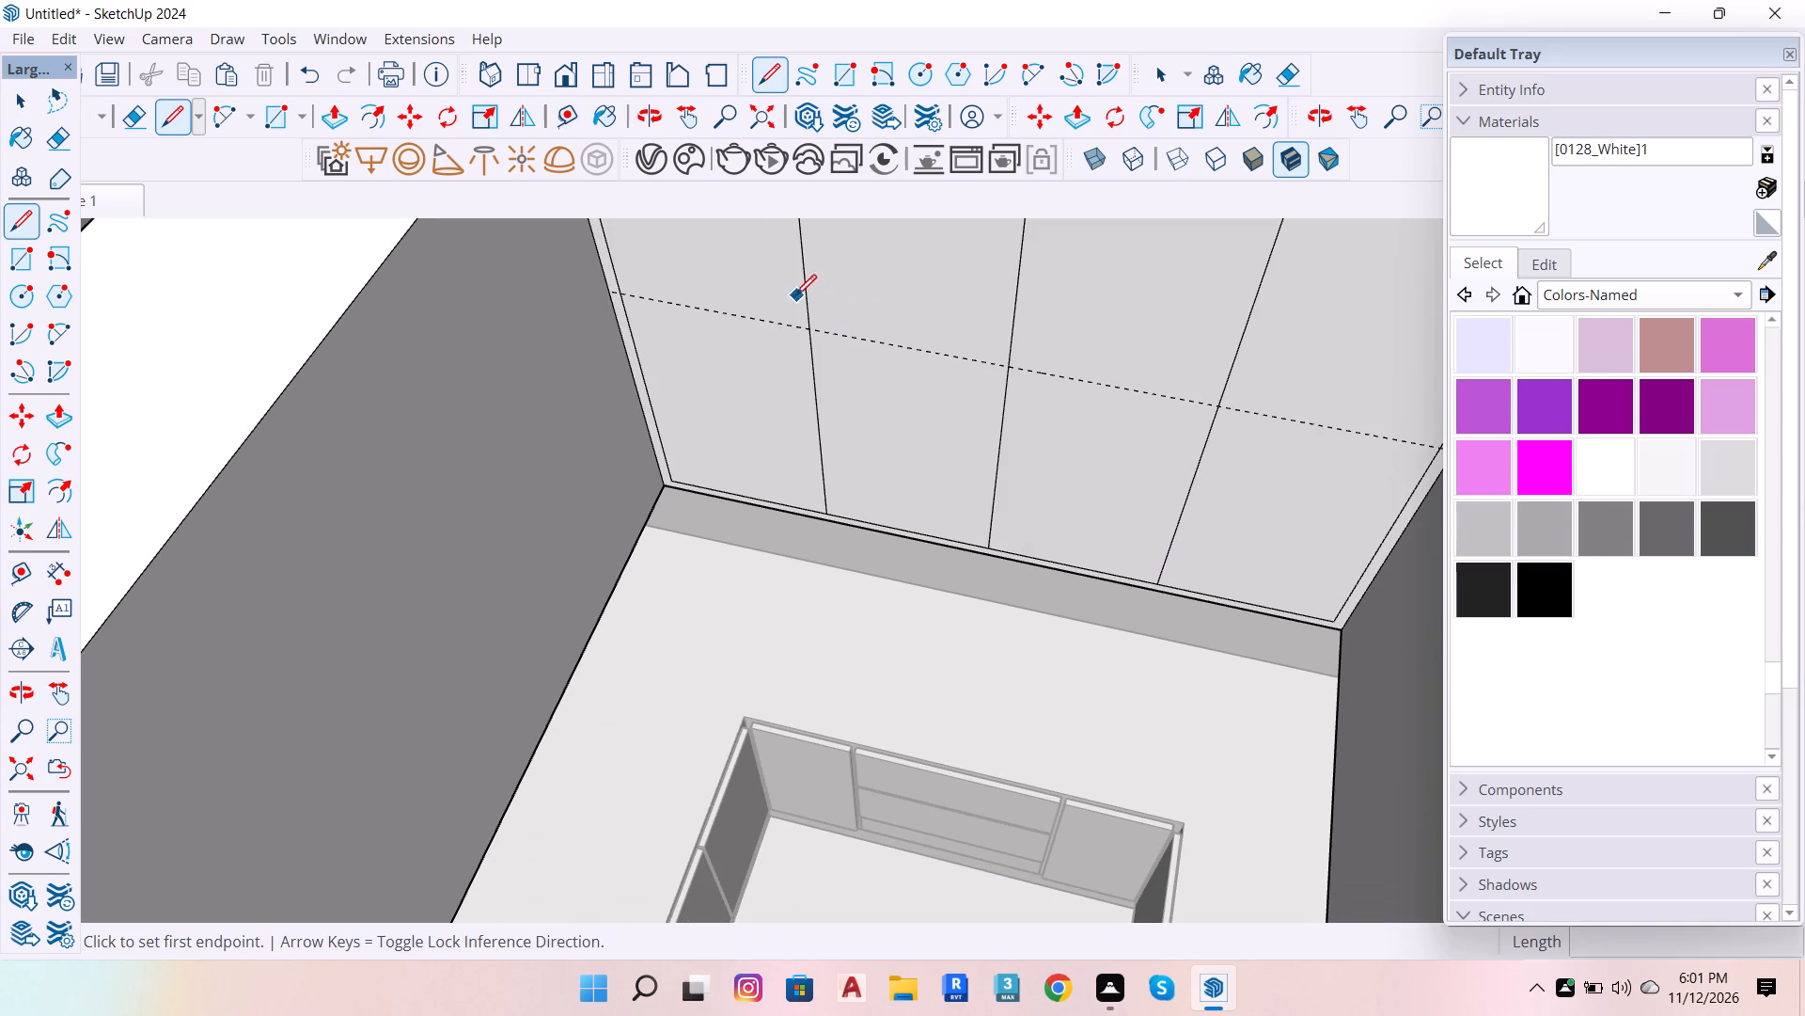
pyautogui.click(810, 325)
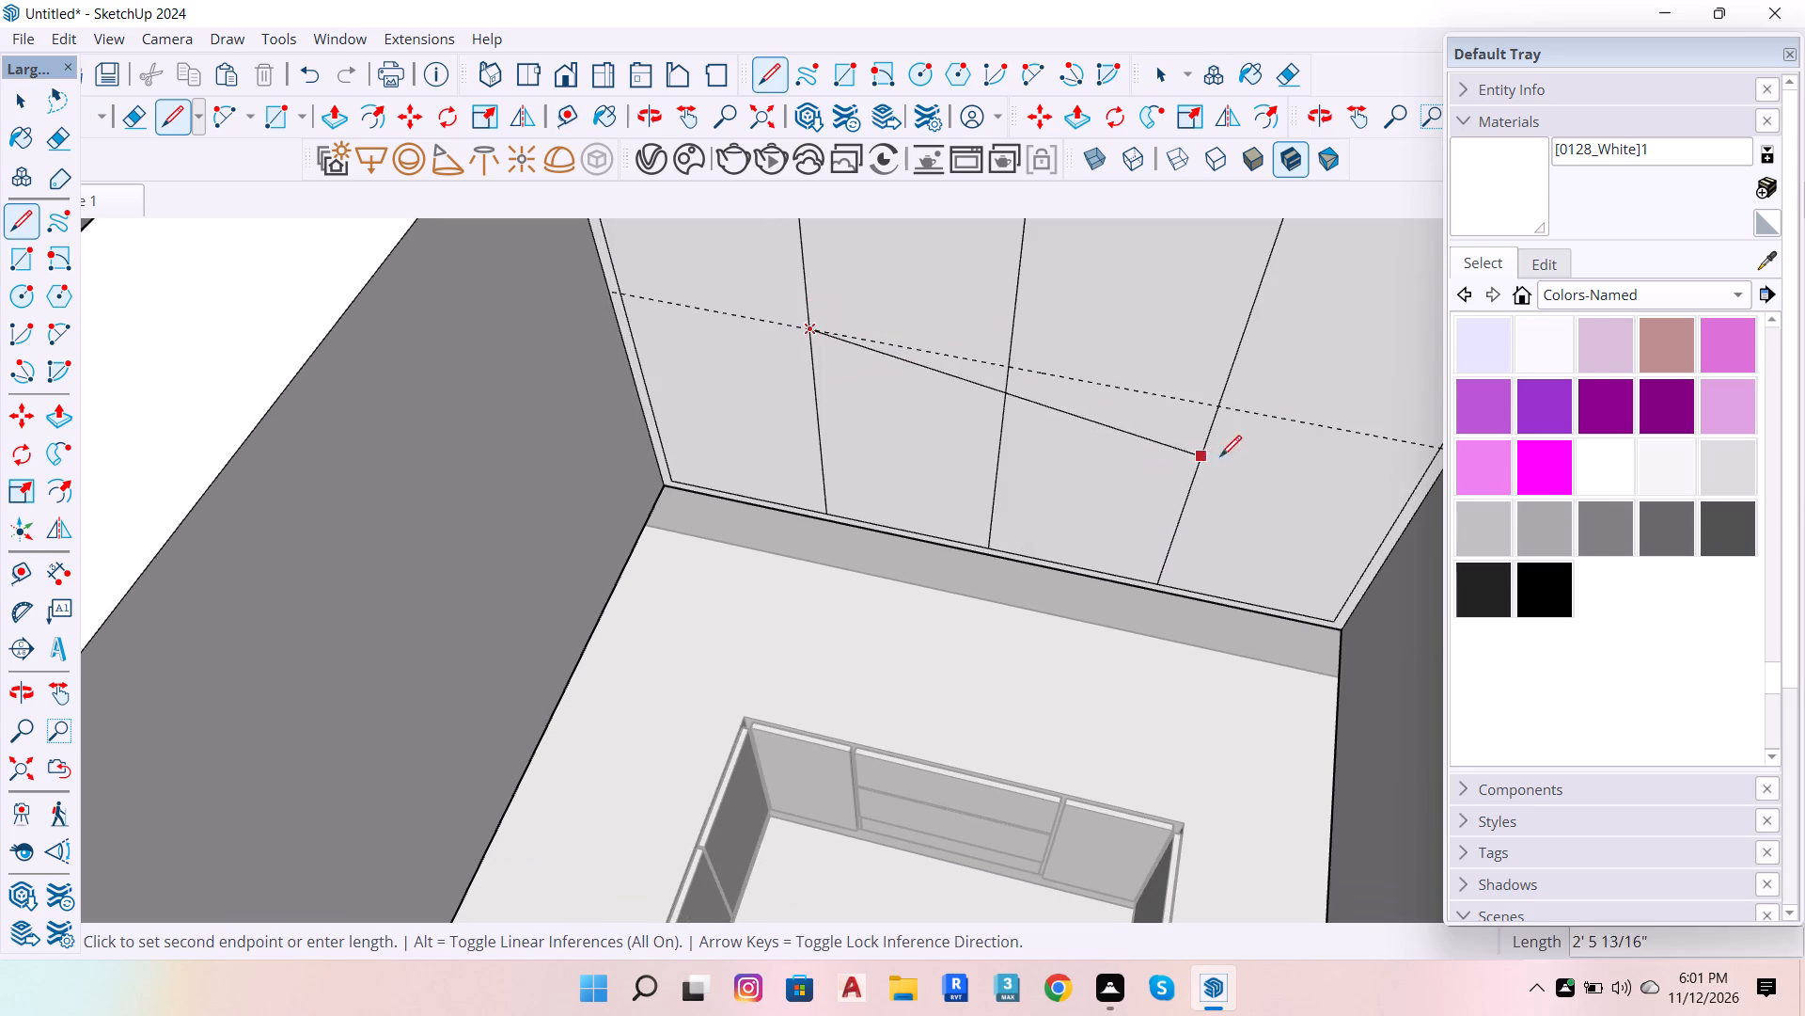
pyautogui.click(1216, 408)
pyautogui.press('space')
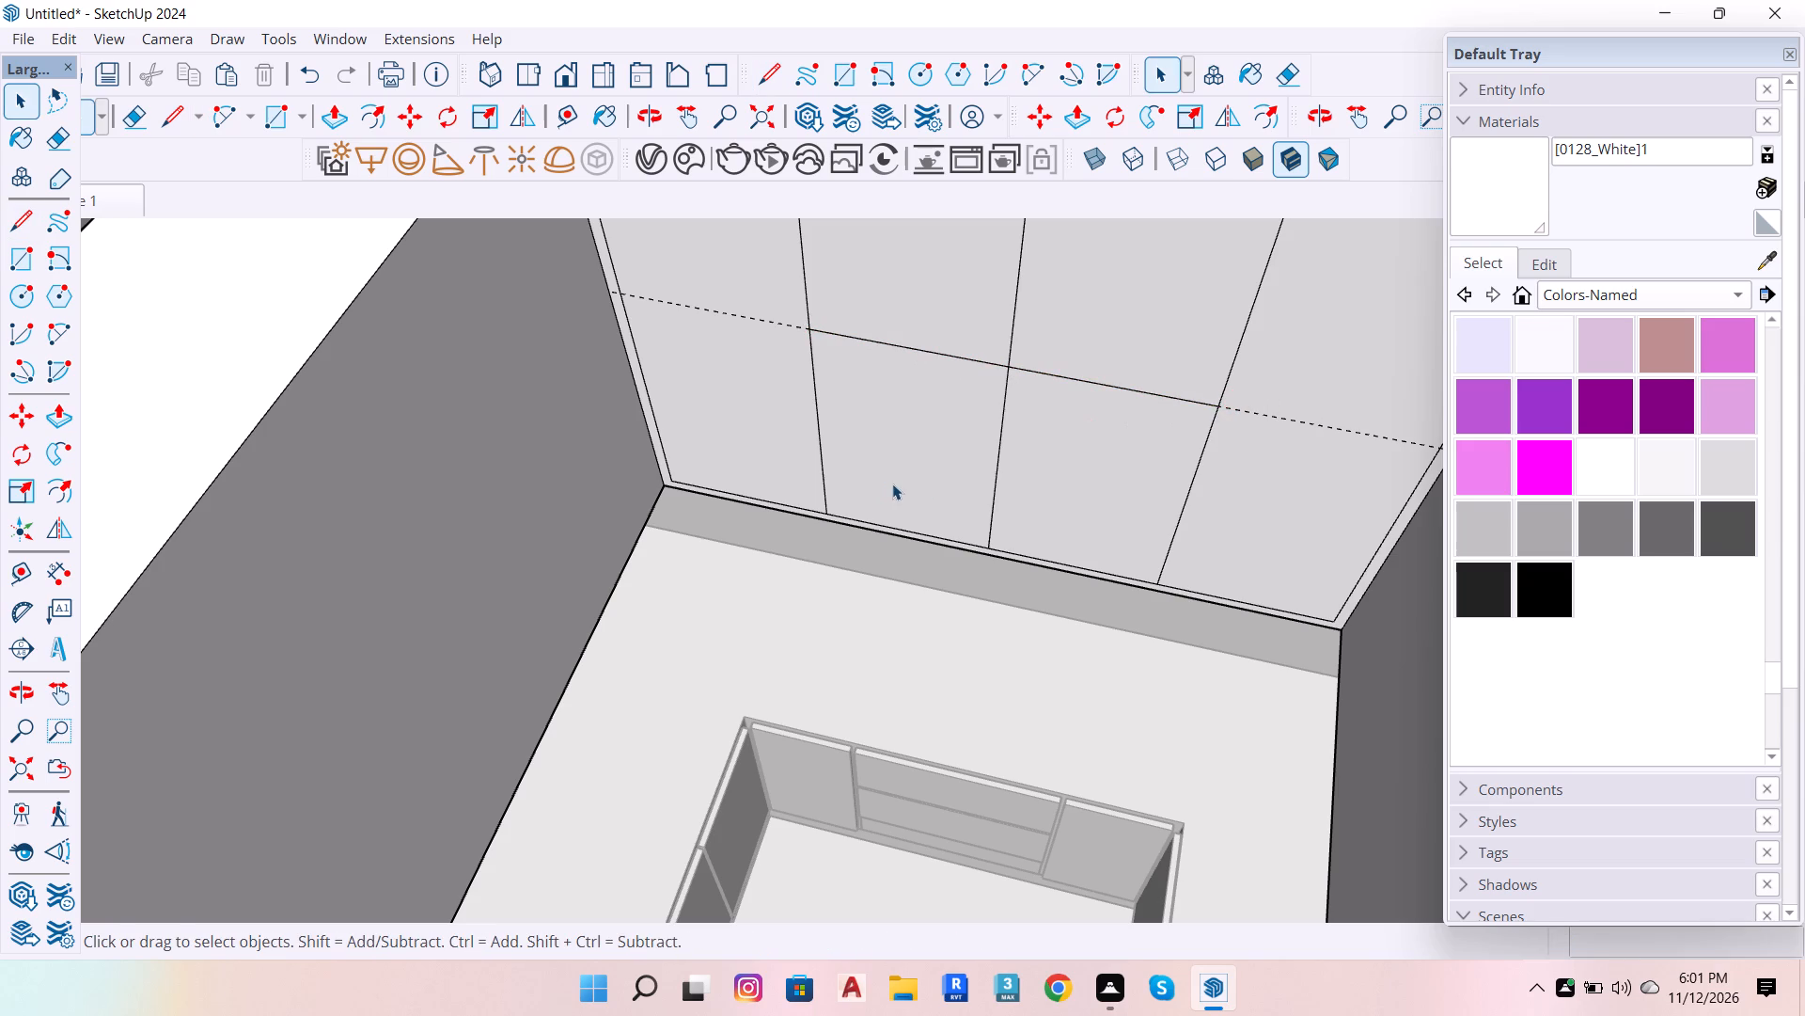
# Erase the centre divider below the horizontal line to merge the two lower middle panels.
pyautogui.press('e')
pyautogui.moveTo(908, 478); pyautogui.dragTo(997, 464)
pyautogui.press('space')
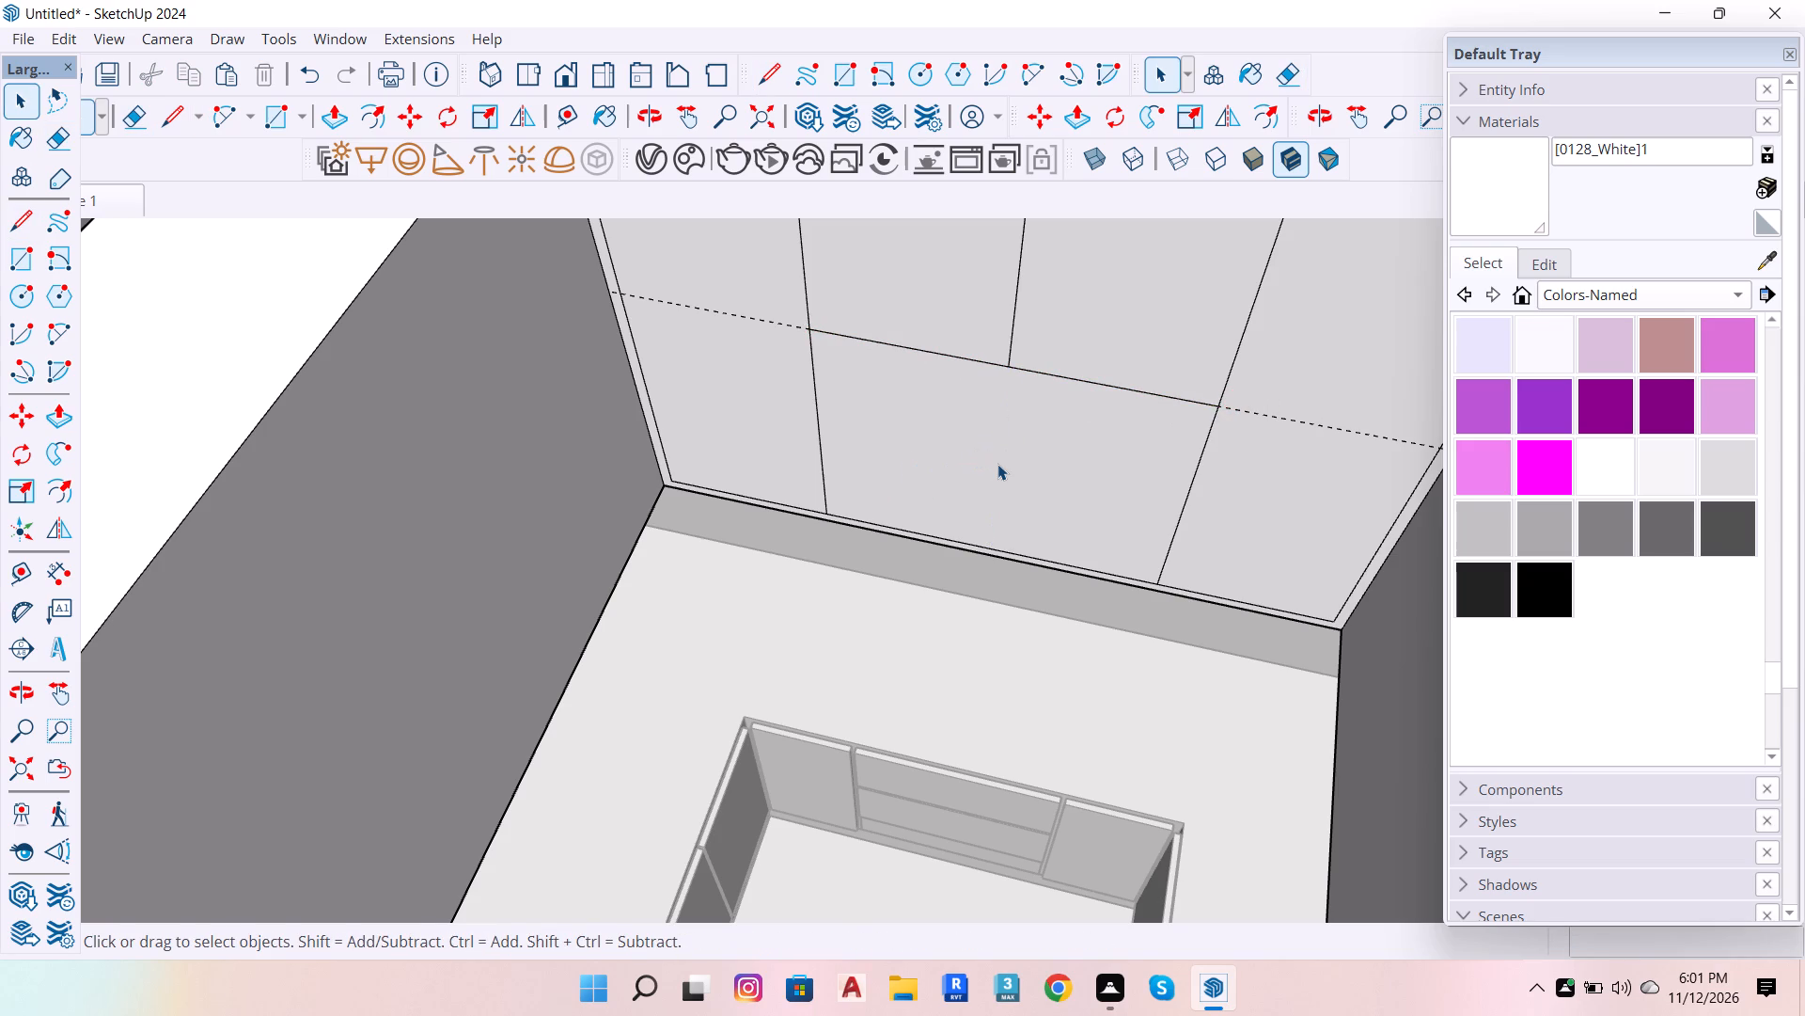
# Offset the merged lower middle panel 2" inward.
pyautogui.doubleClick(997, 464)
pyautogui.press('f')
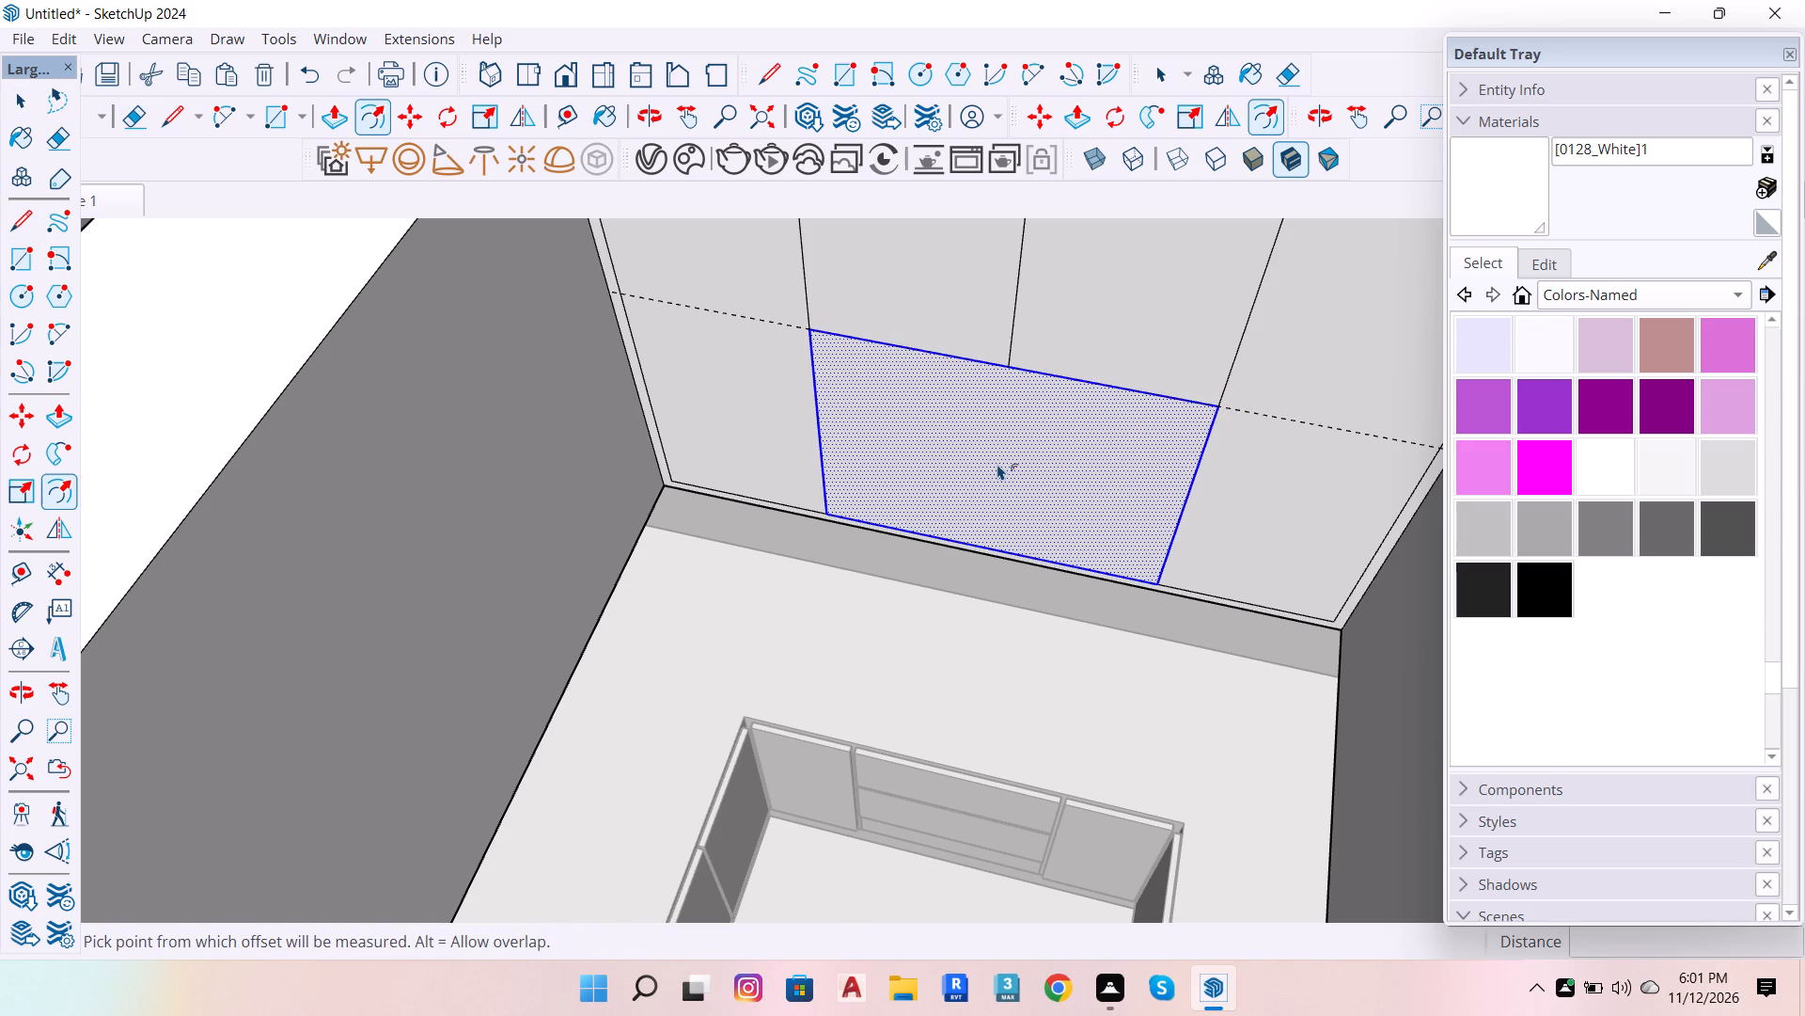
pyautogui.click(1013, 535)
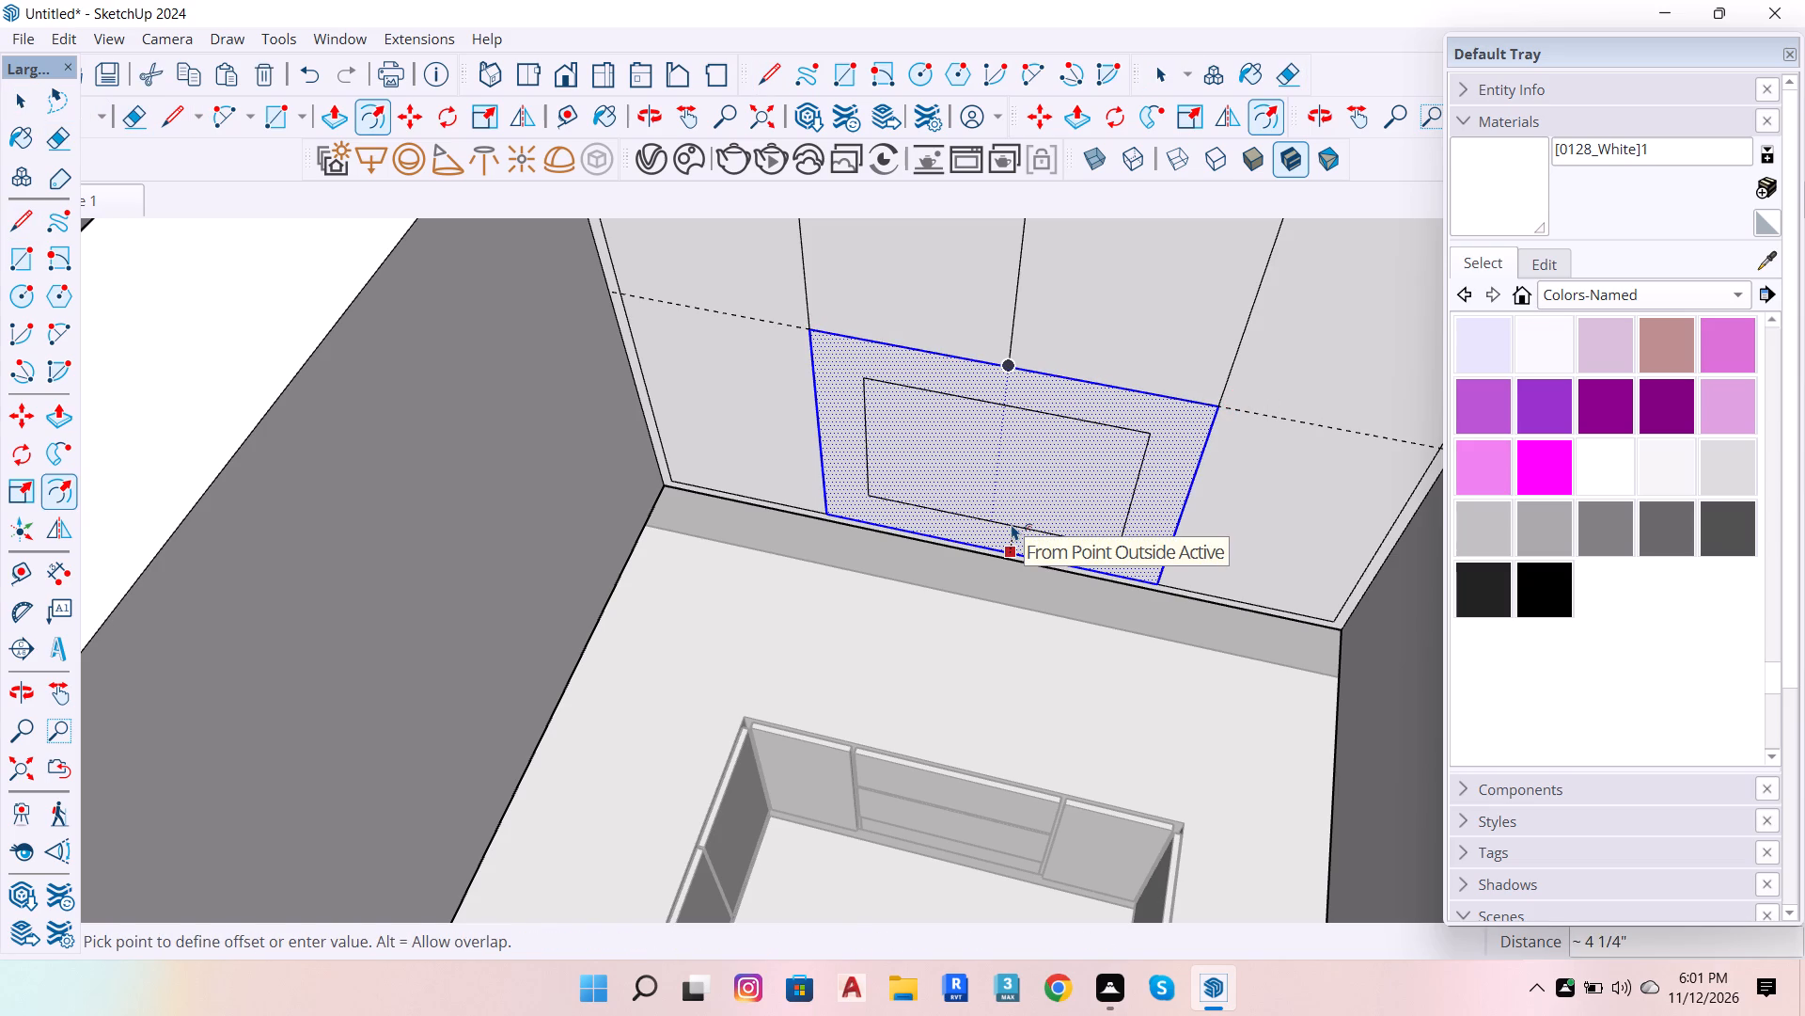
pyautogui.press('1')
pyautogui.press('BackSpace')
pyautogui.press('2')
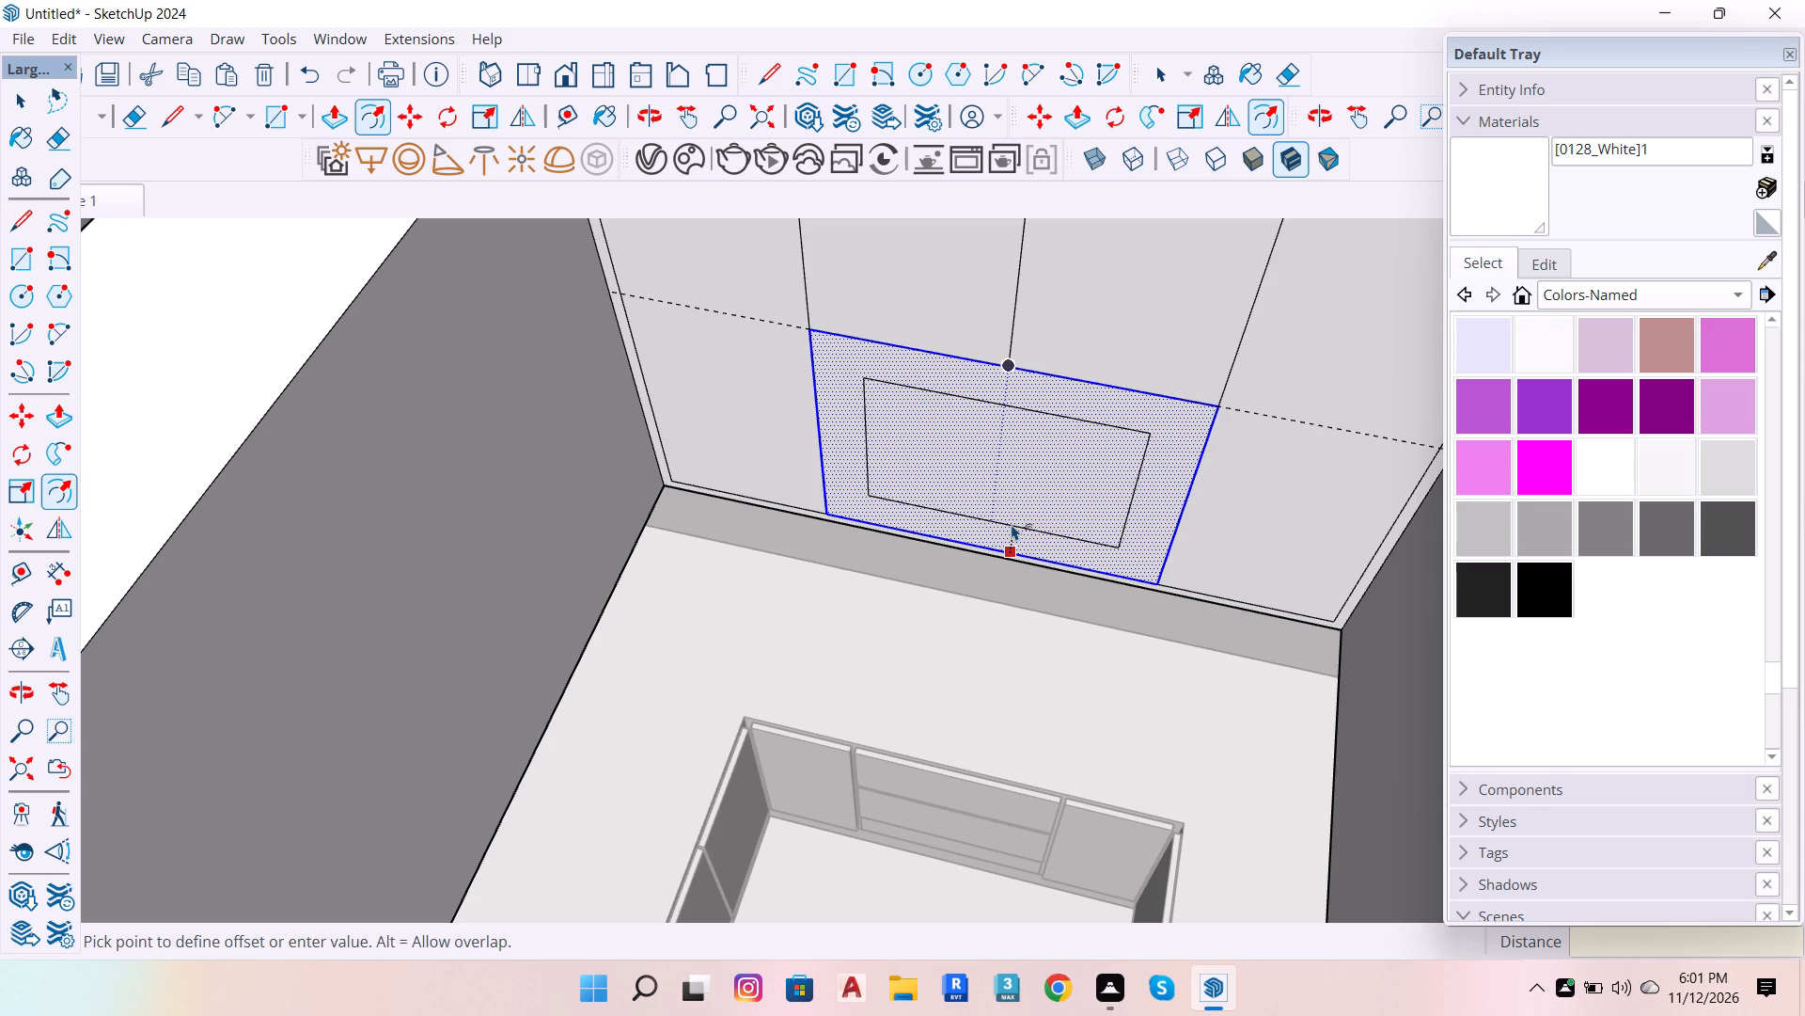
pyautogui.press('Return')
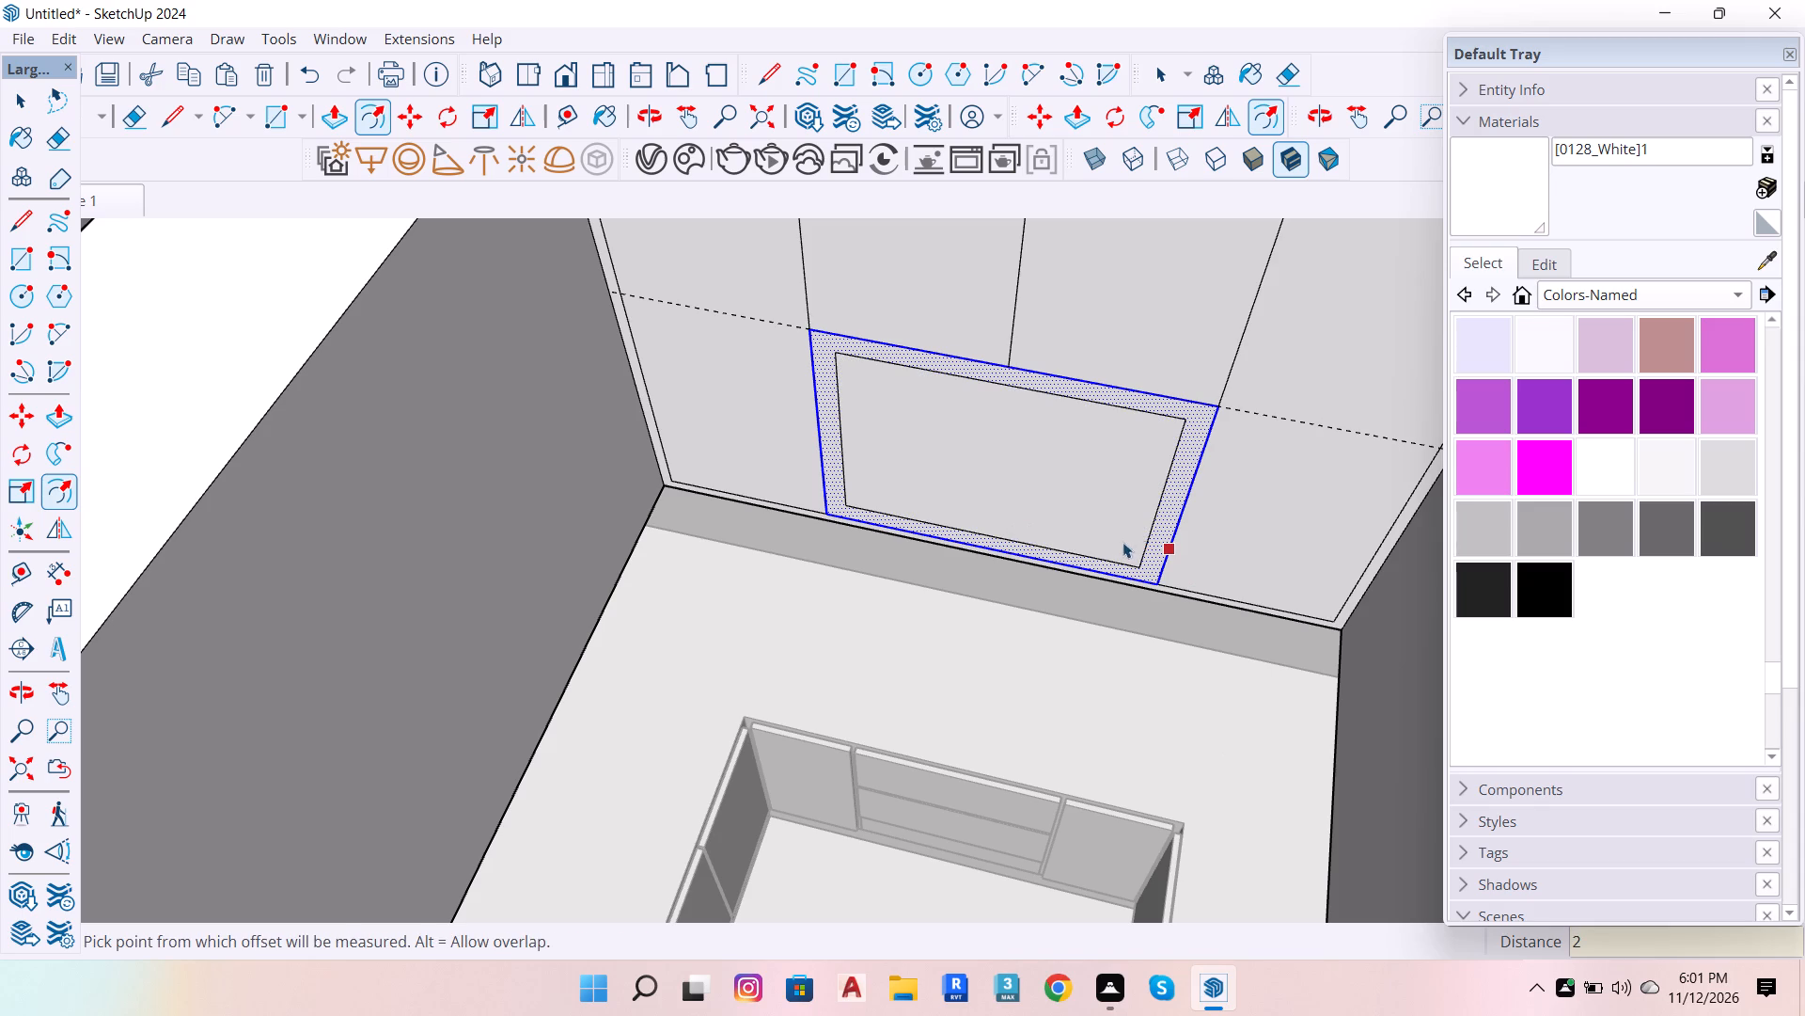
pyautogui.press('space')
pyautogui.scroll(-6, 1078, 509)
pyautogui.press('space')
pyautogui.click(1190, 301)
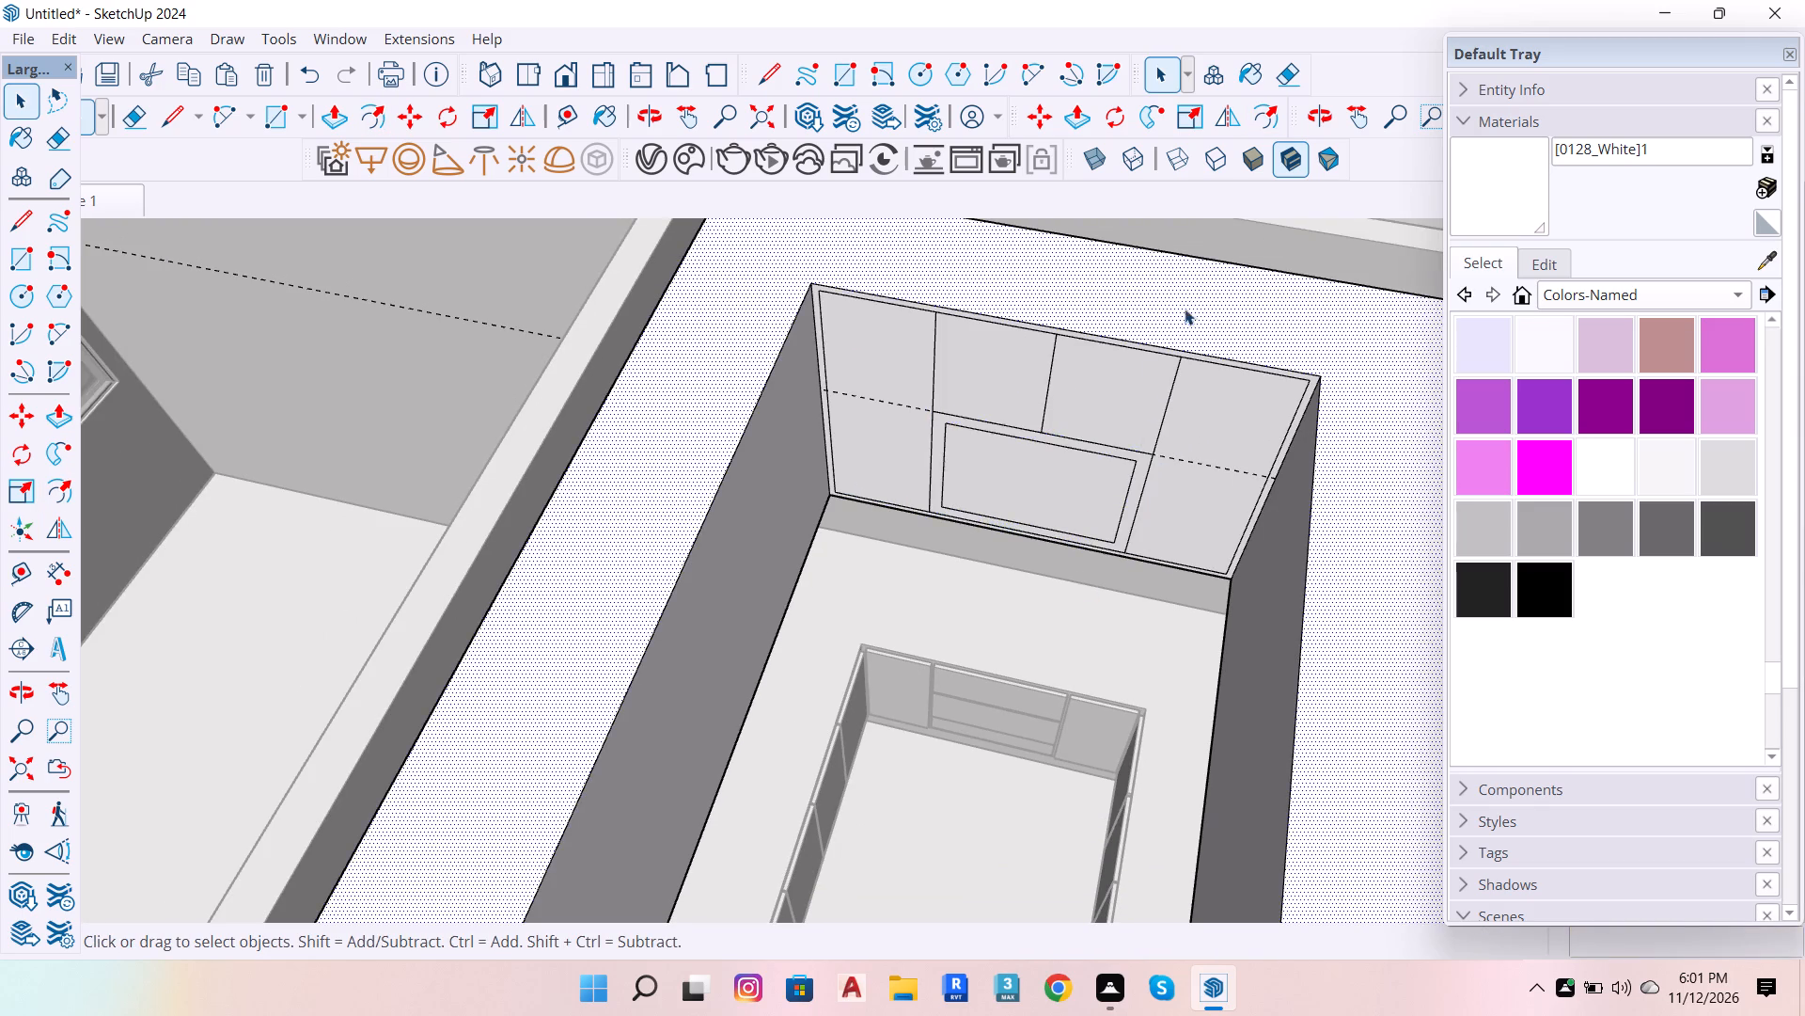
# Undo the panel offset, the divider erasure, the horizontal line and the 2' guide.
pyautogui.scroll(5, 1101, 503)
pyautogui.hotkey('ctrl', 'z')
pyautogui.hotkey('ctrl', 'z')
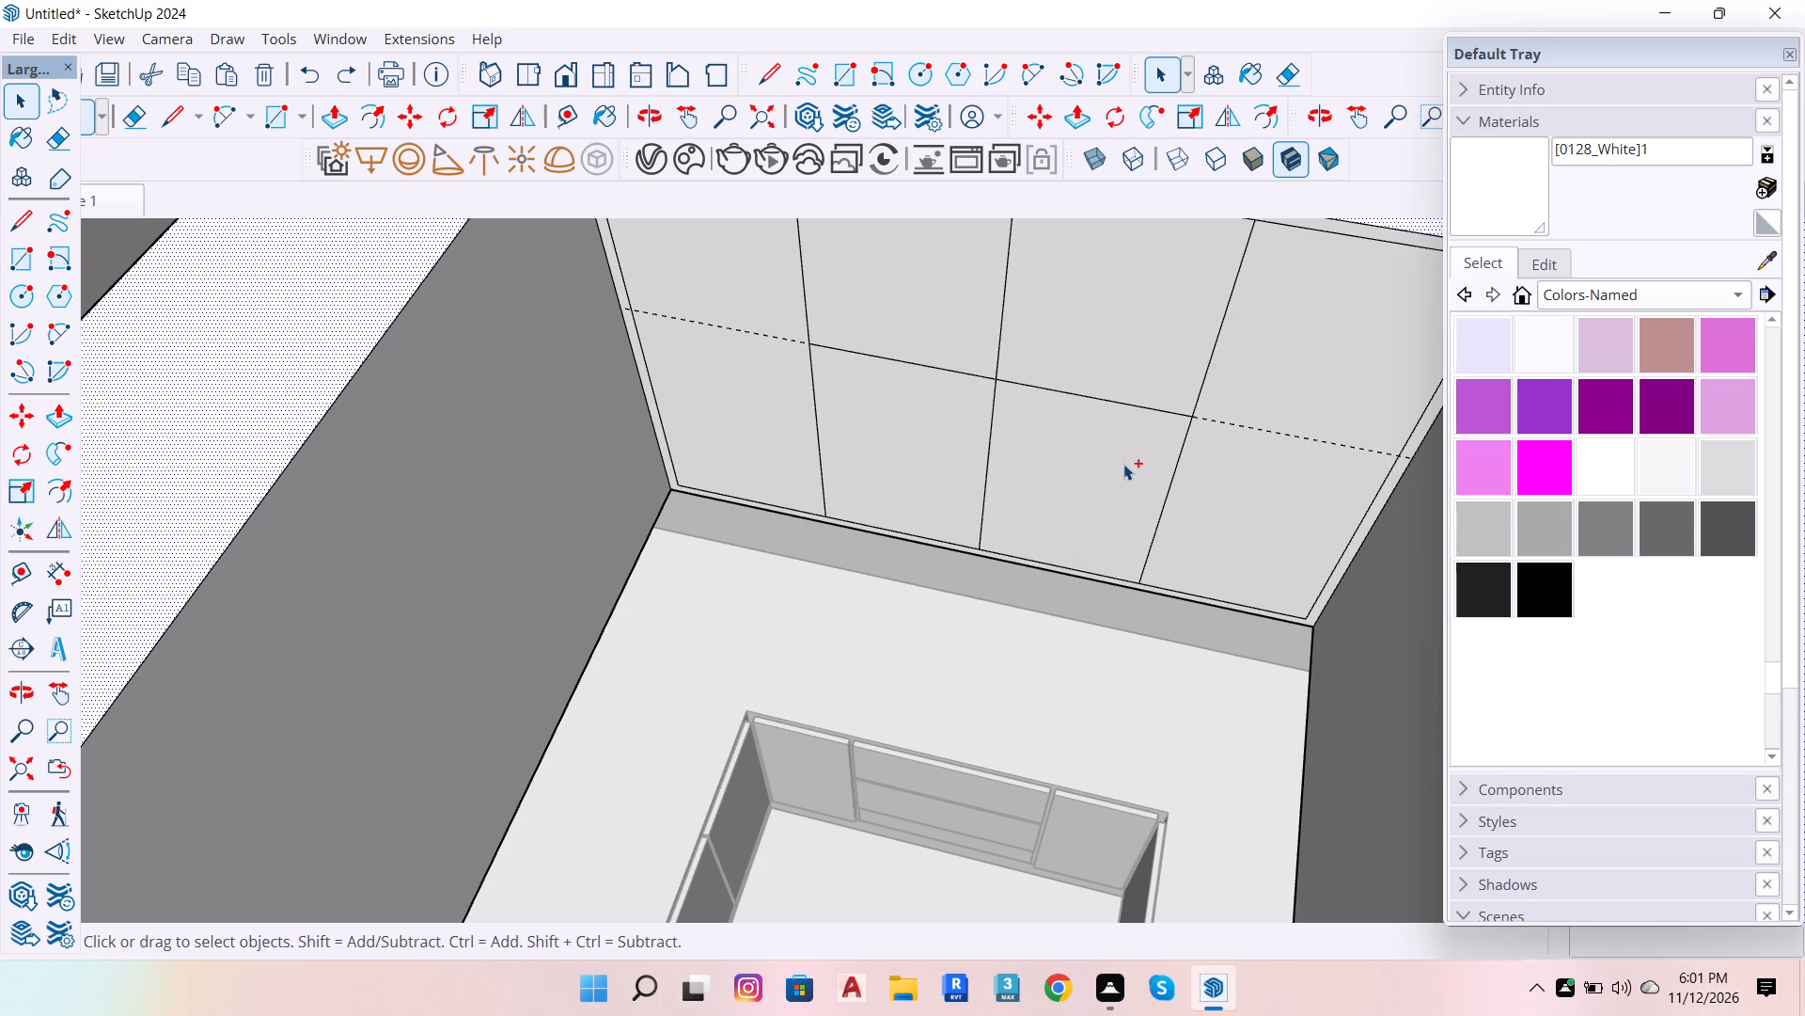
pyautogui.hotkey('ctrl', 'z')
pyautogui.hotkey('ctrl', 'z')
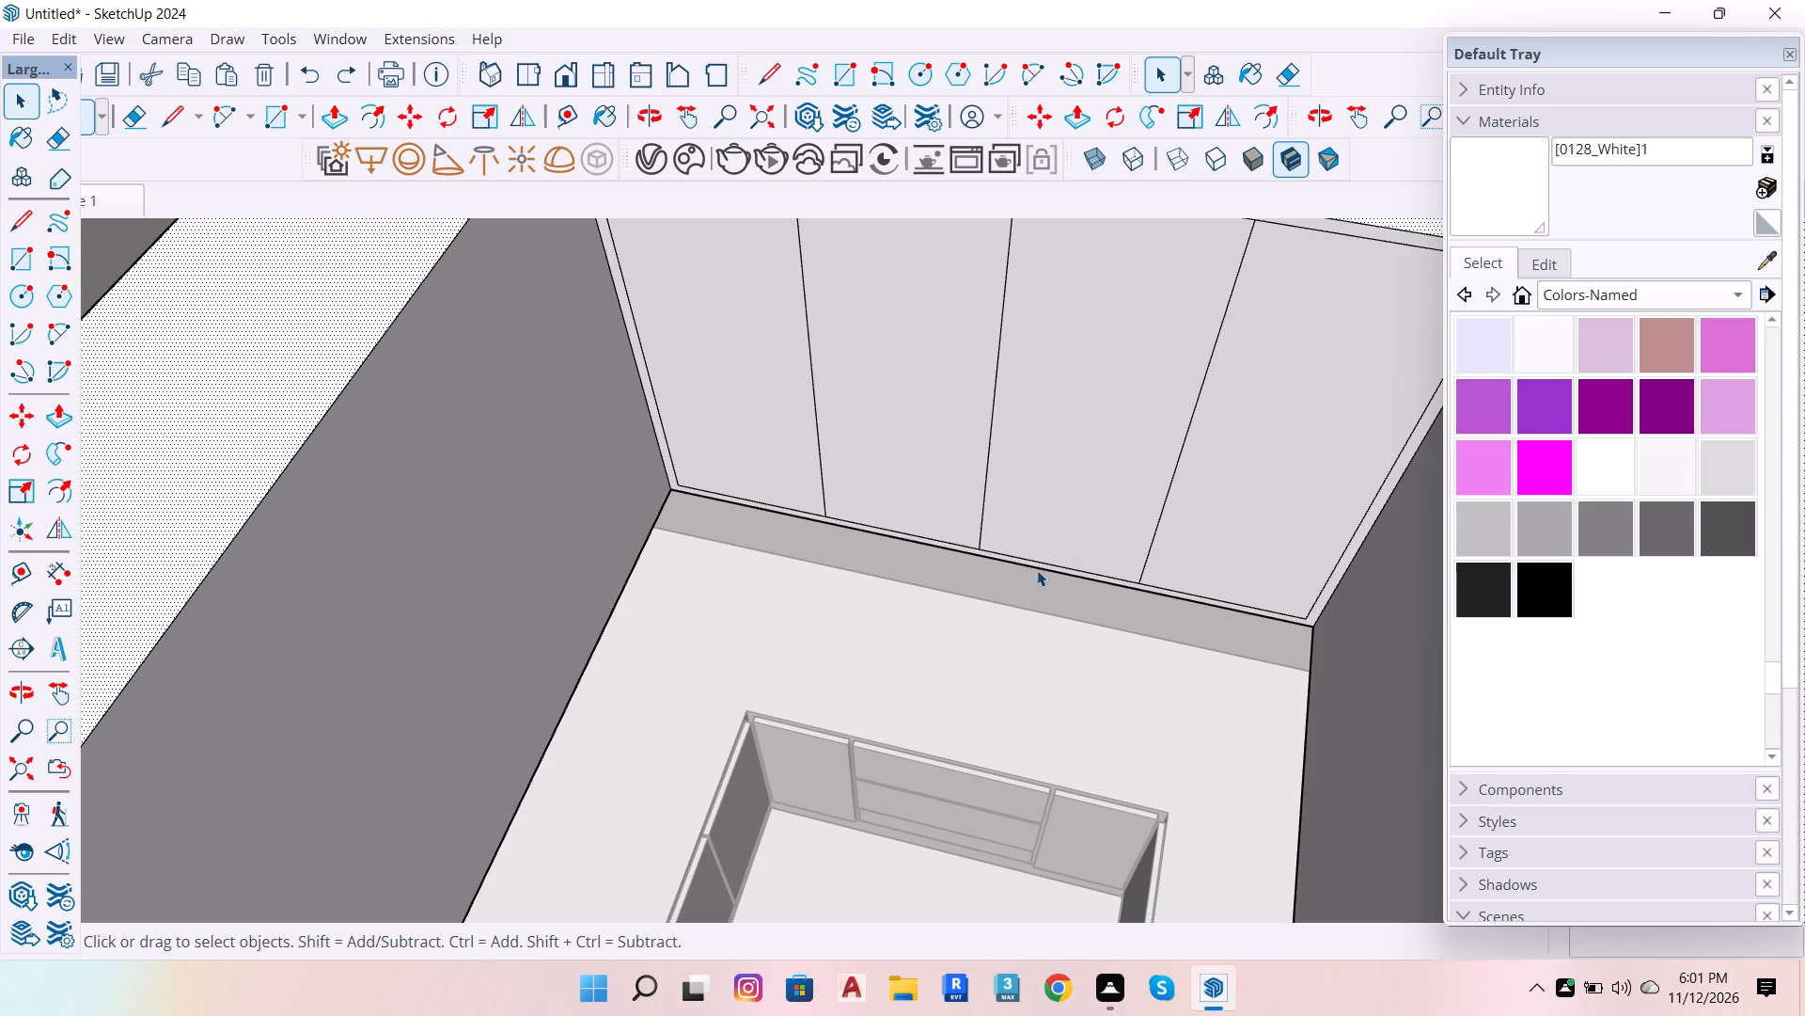
# Place a horizontal guide line 1'4" above the bottom edge of the panelled cabinet face.
pyautogui.press('space')
pyautogui.press('t')
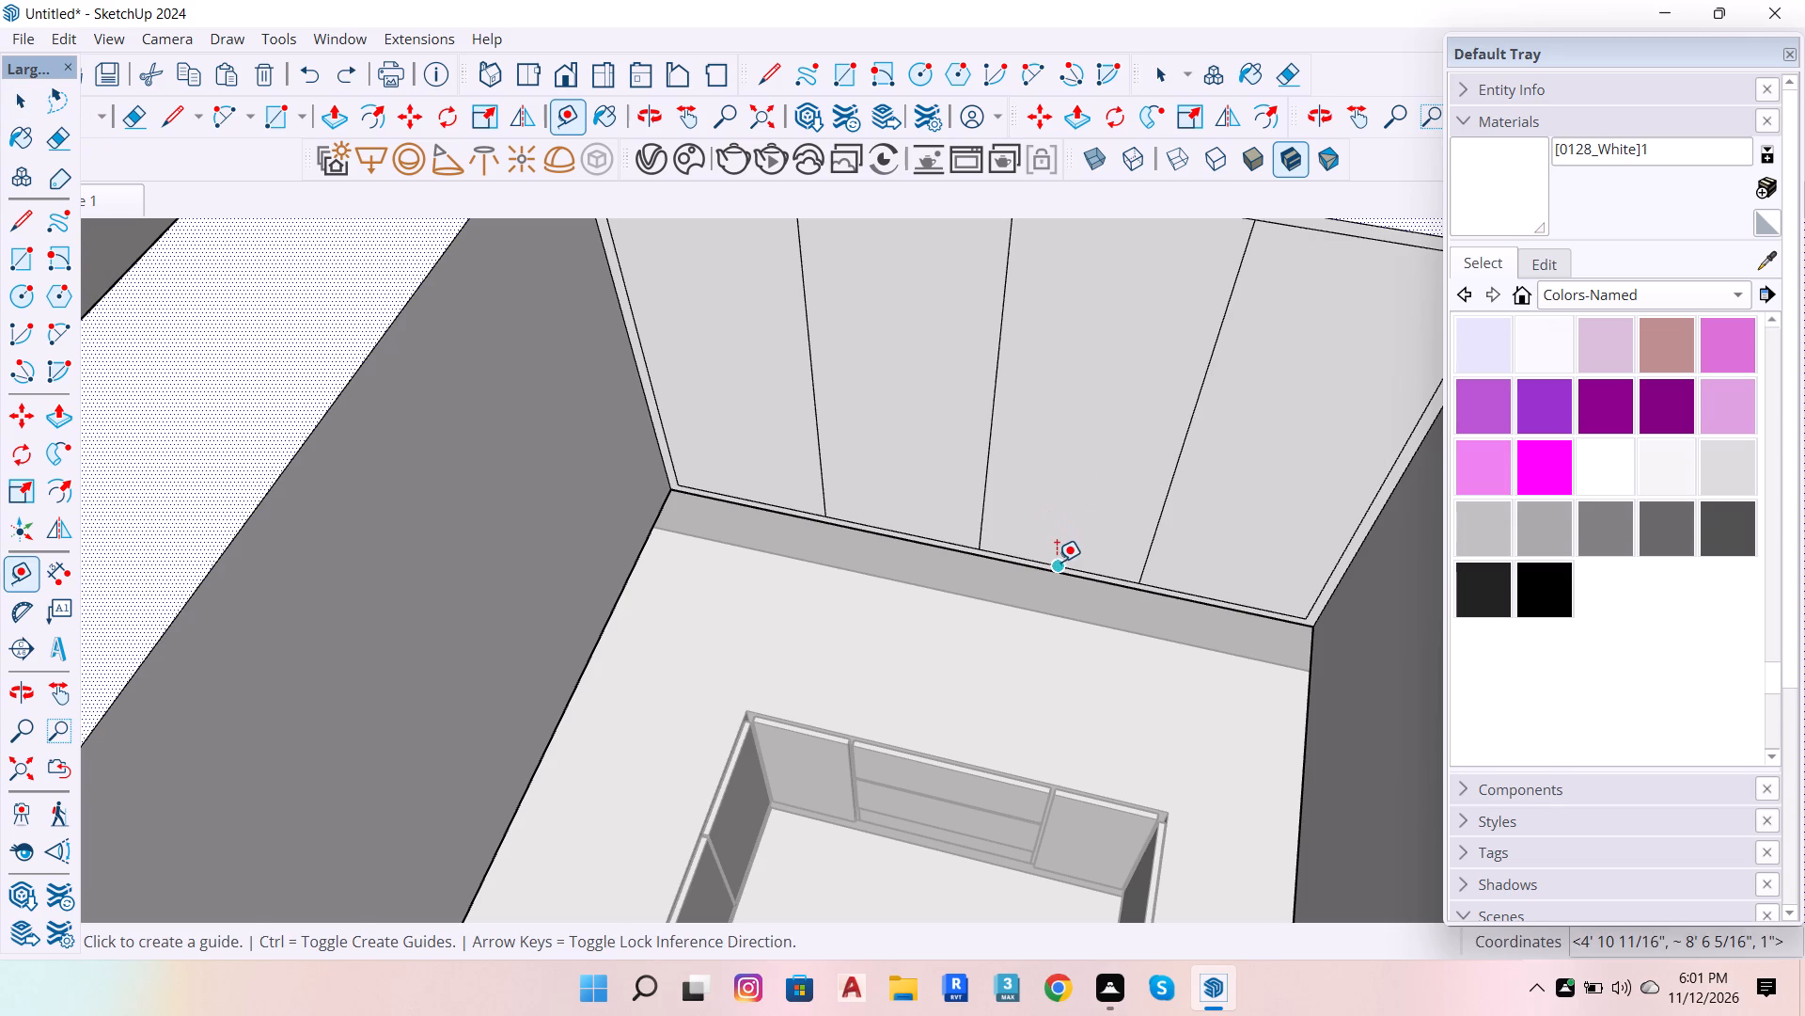
pyautogui.click(1057, 562)
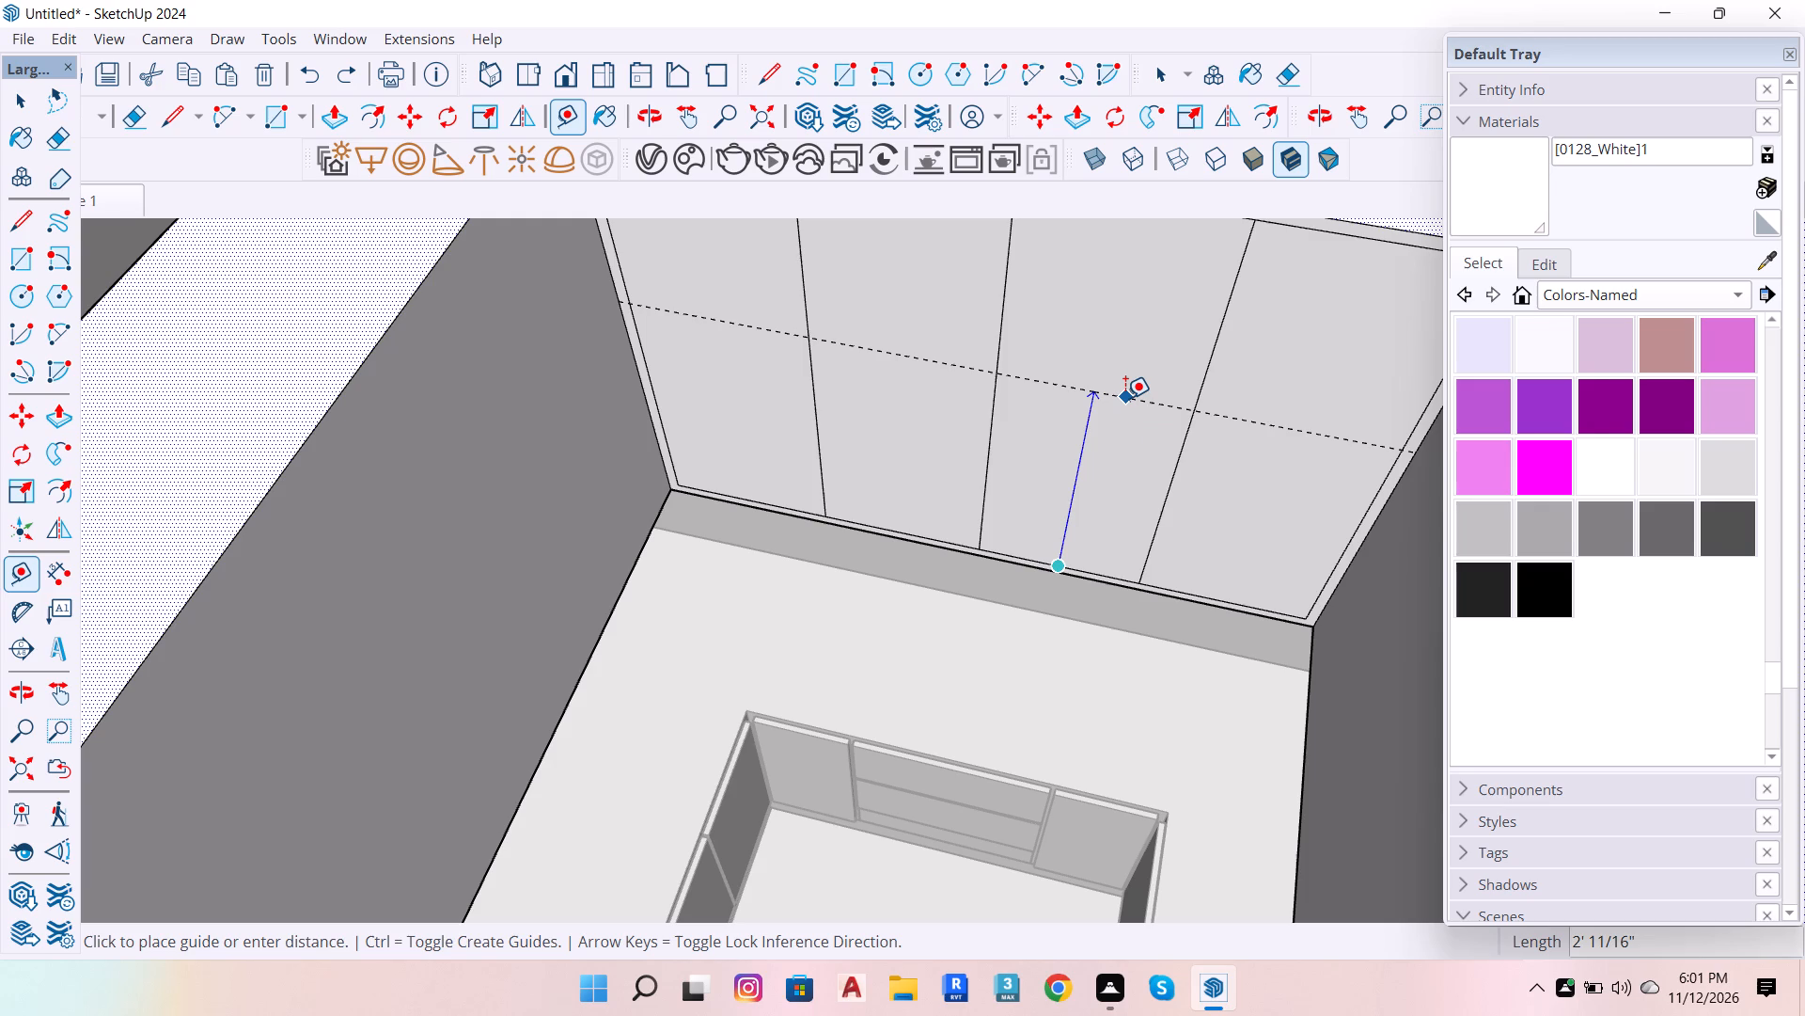
pyautogui.write("1'4")
pyautogui.press('Return')
# Draw a horizontal line along the 1'4" guide across the two middle door panels.
pyautogui.scroll(-6, 873, 443)
pyautogui.scroll(6, 961, 510)
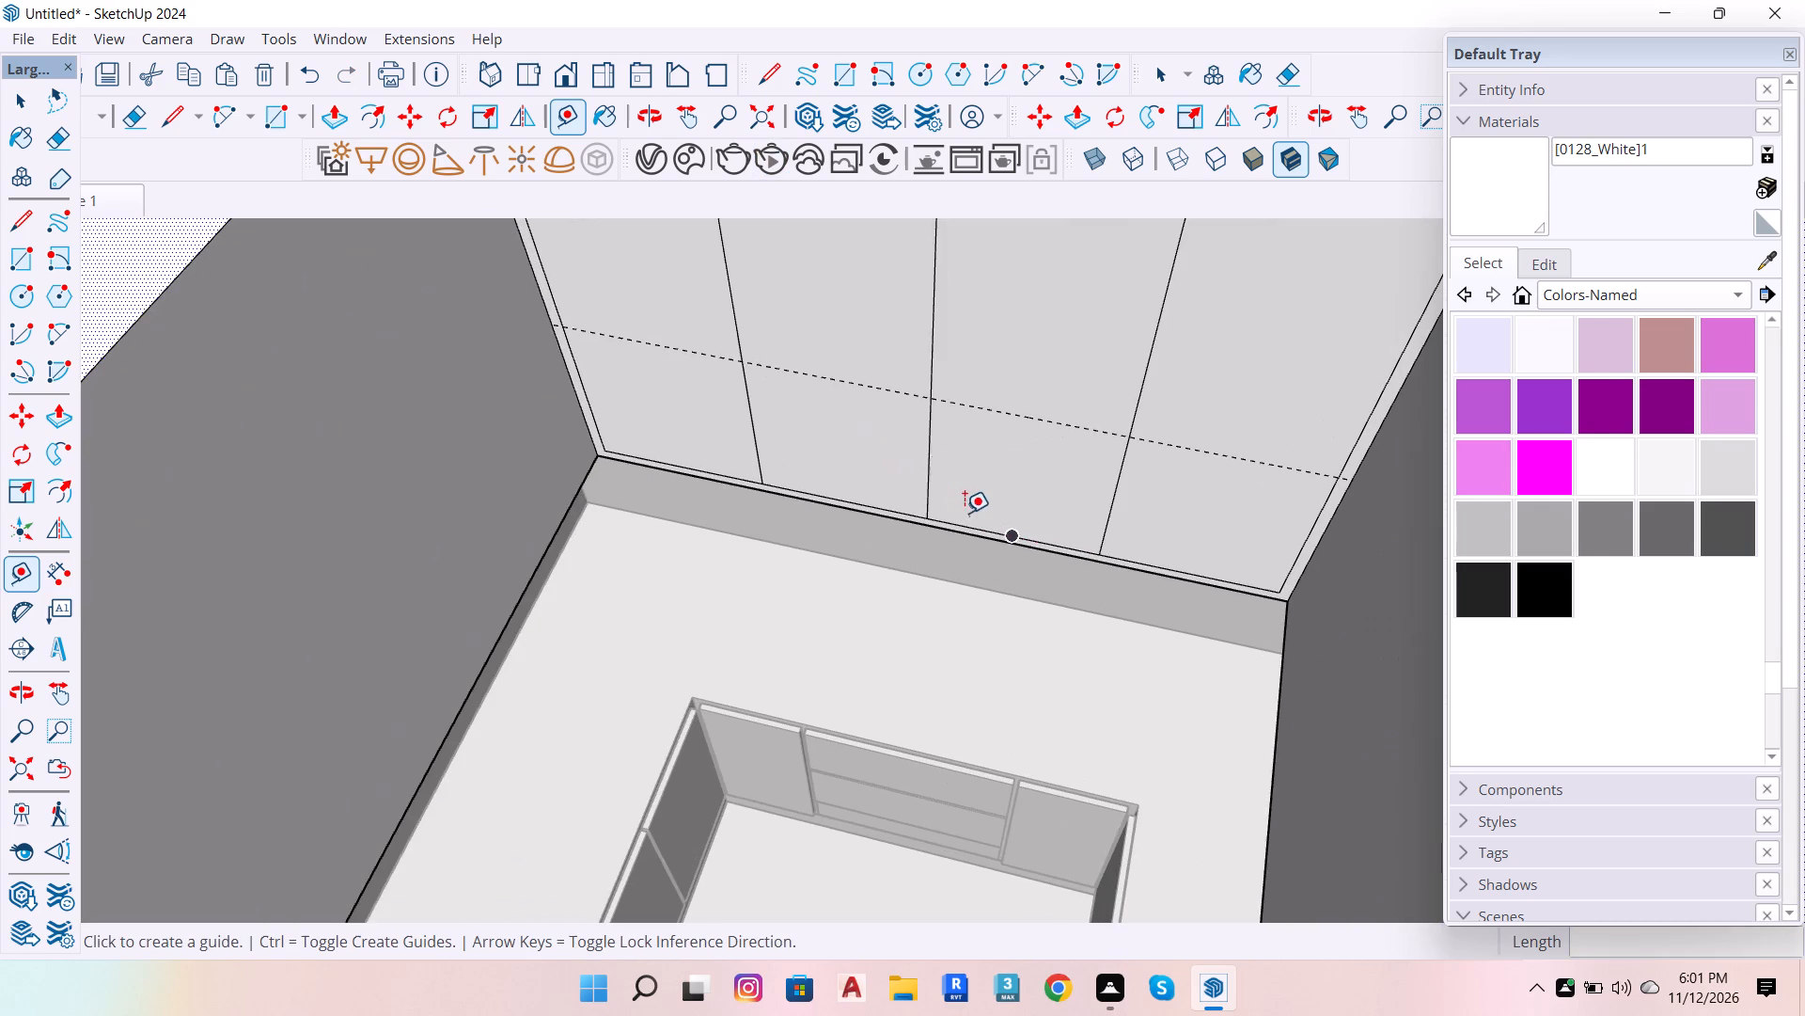
pyautogui.click(9, 235)
pyautogui.click(746, 361)
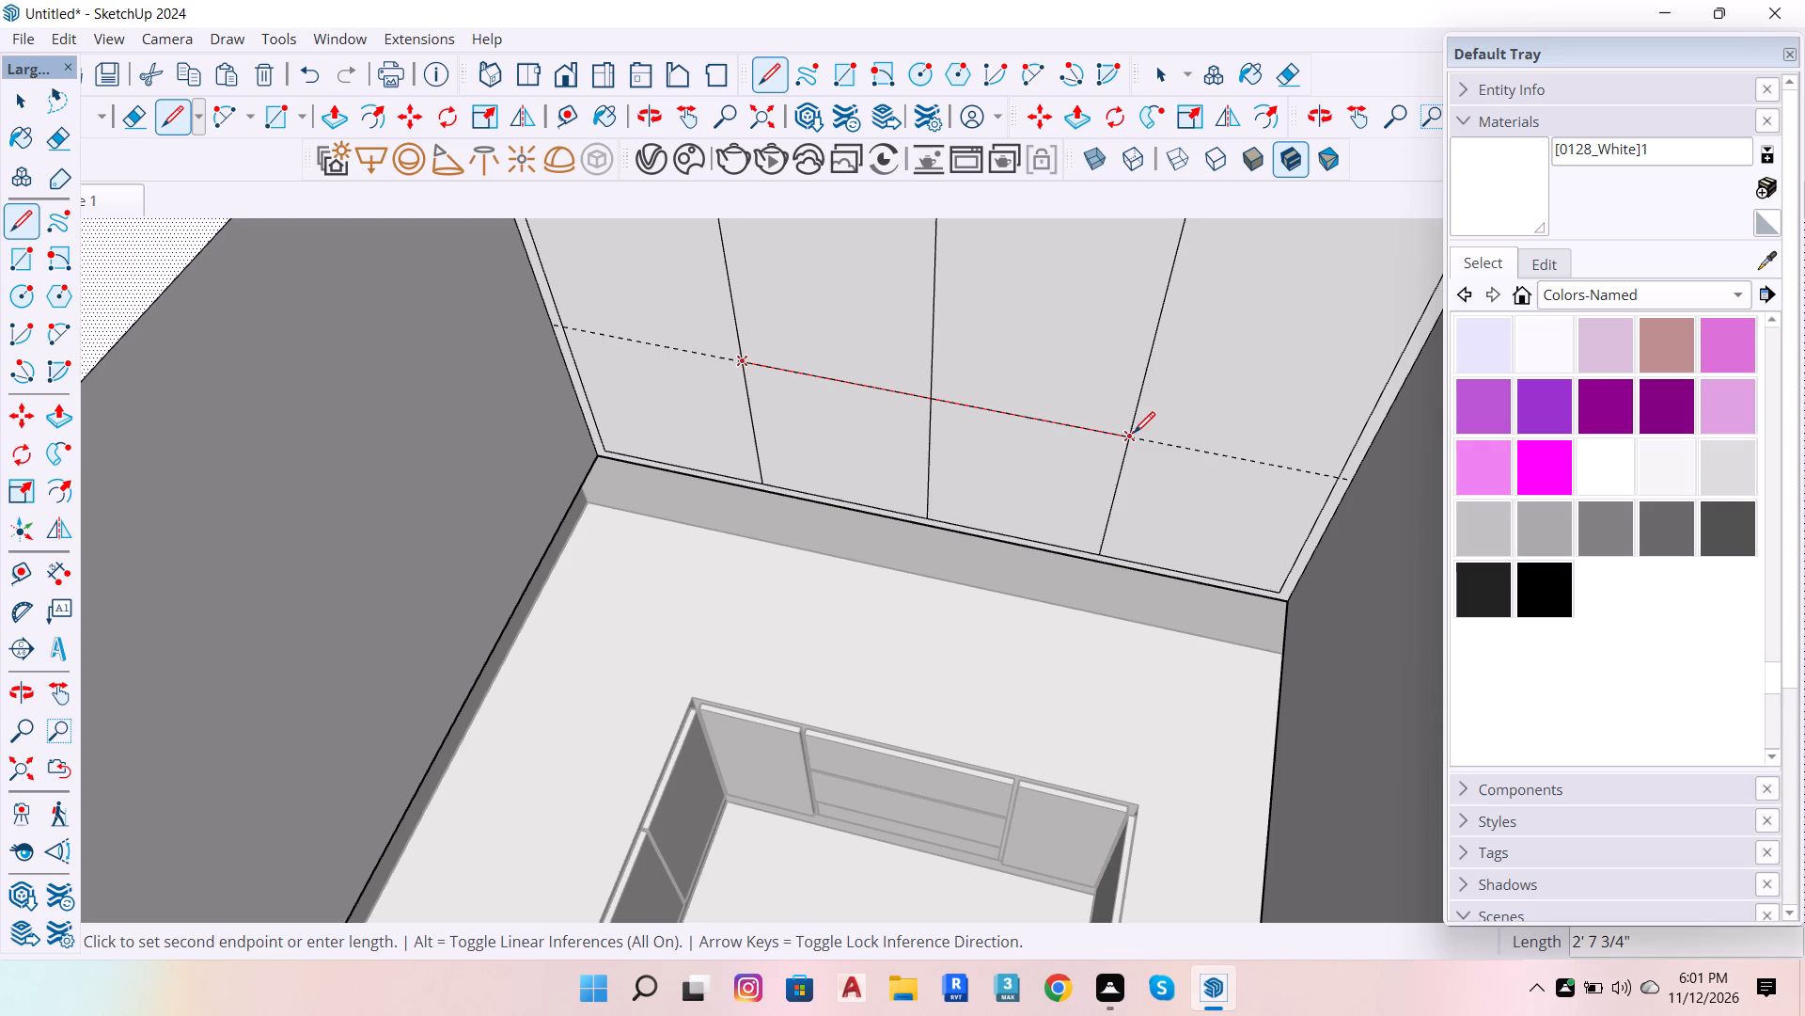
pyautogui.click(1134, 437)
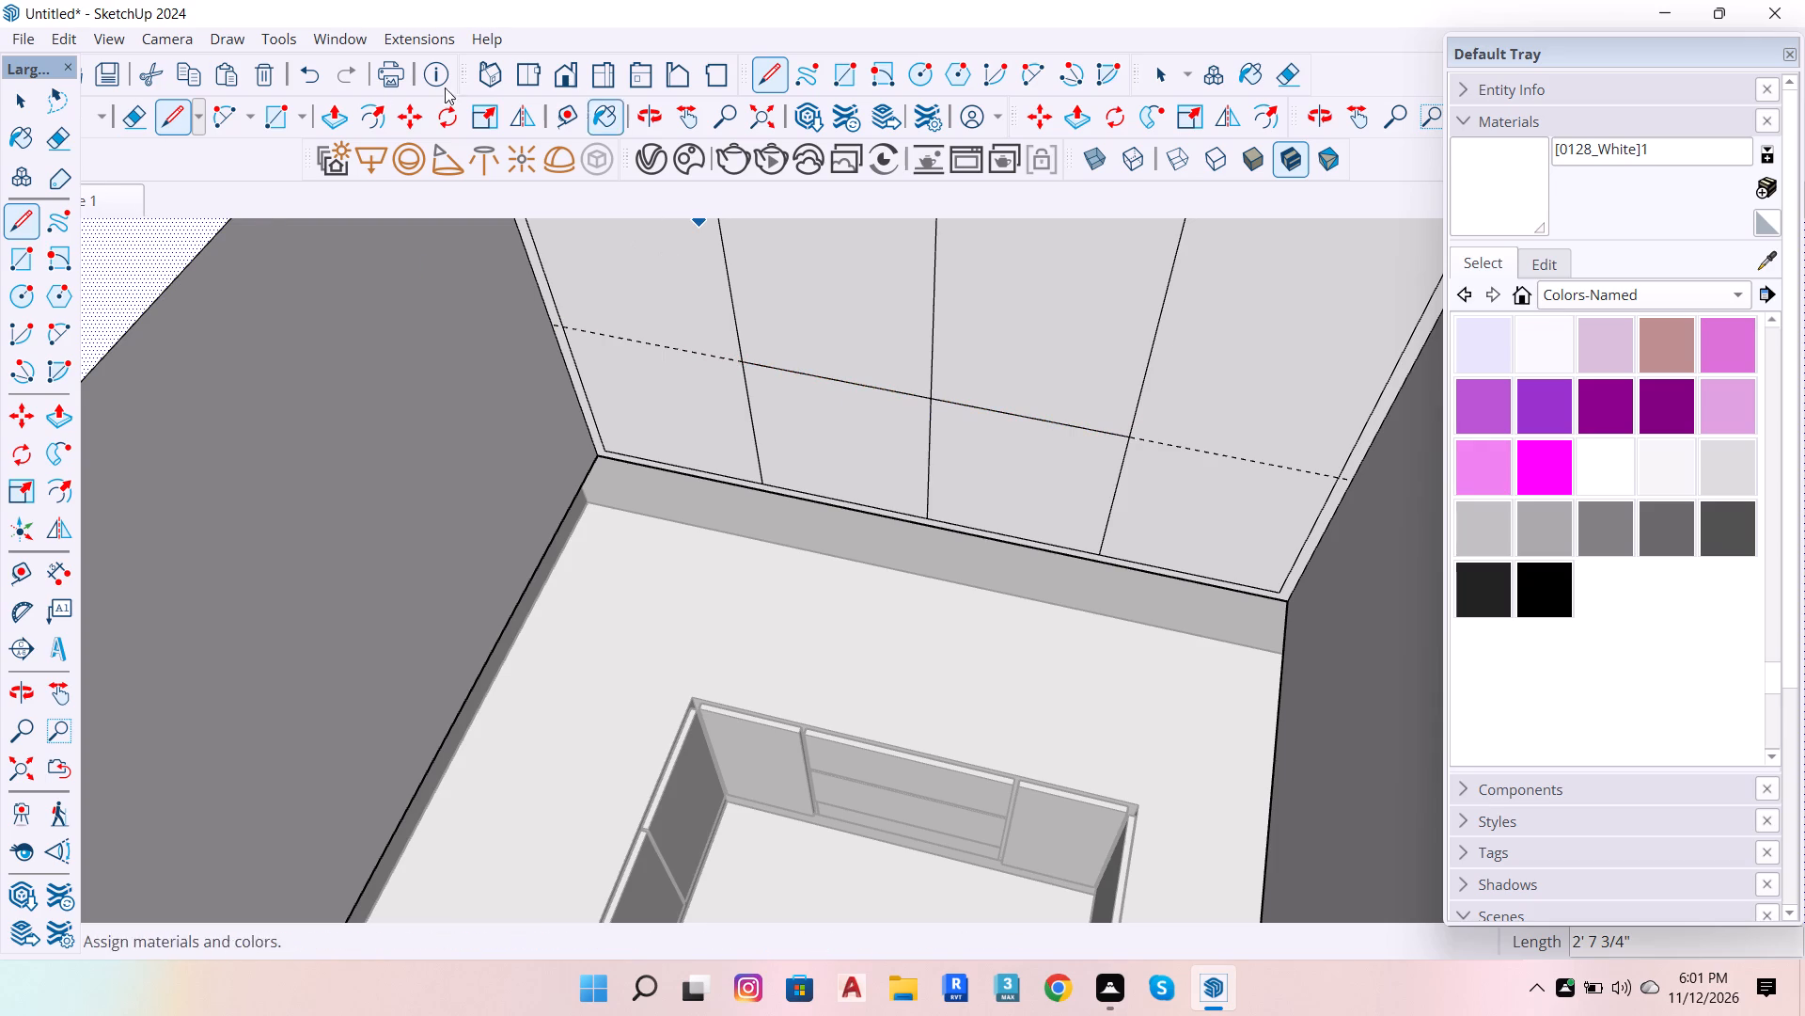
# Erase the centre divider below the horizontal line to merge the two lower middle panels.
pyautogui.click(1298, 79)
pyautogui.moveTo(993, 437); pyautogui.dragTo(922, 454)
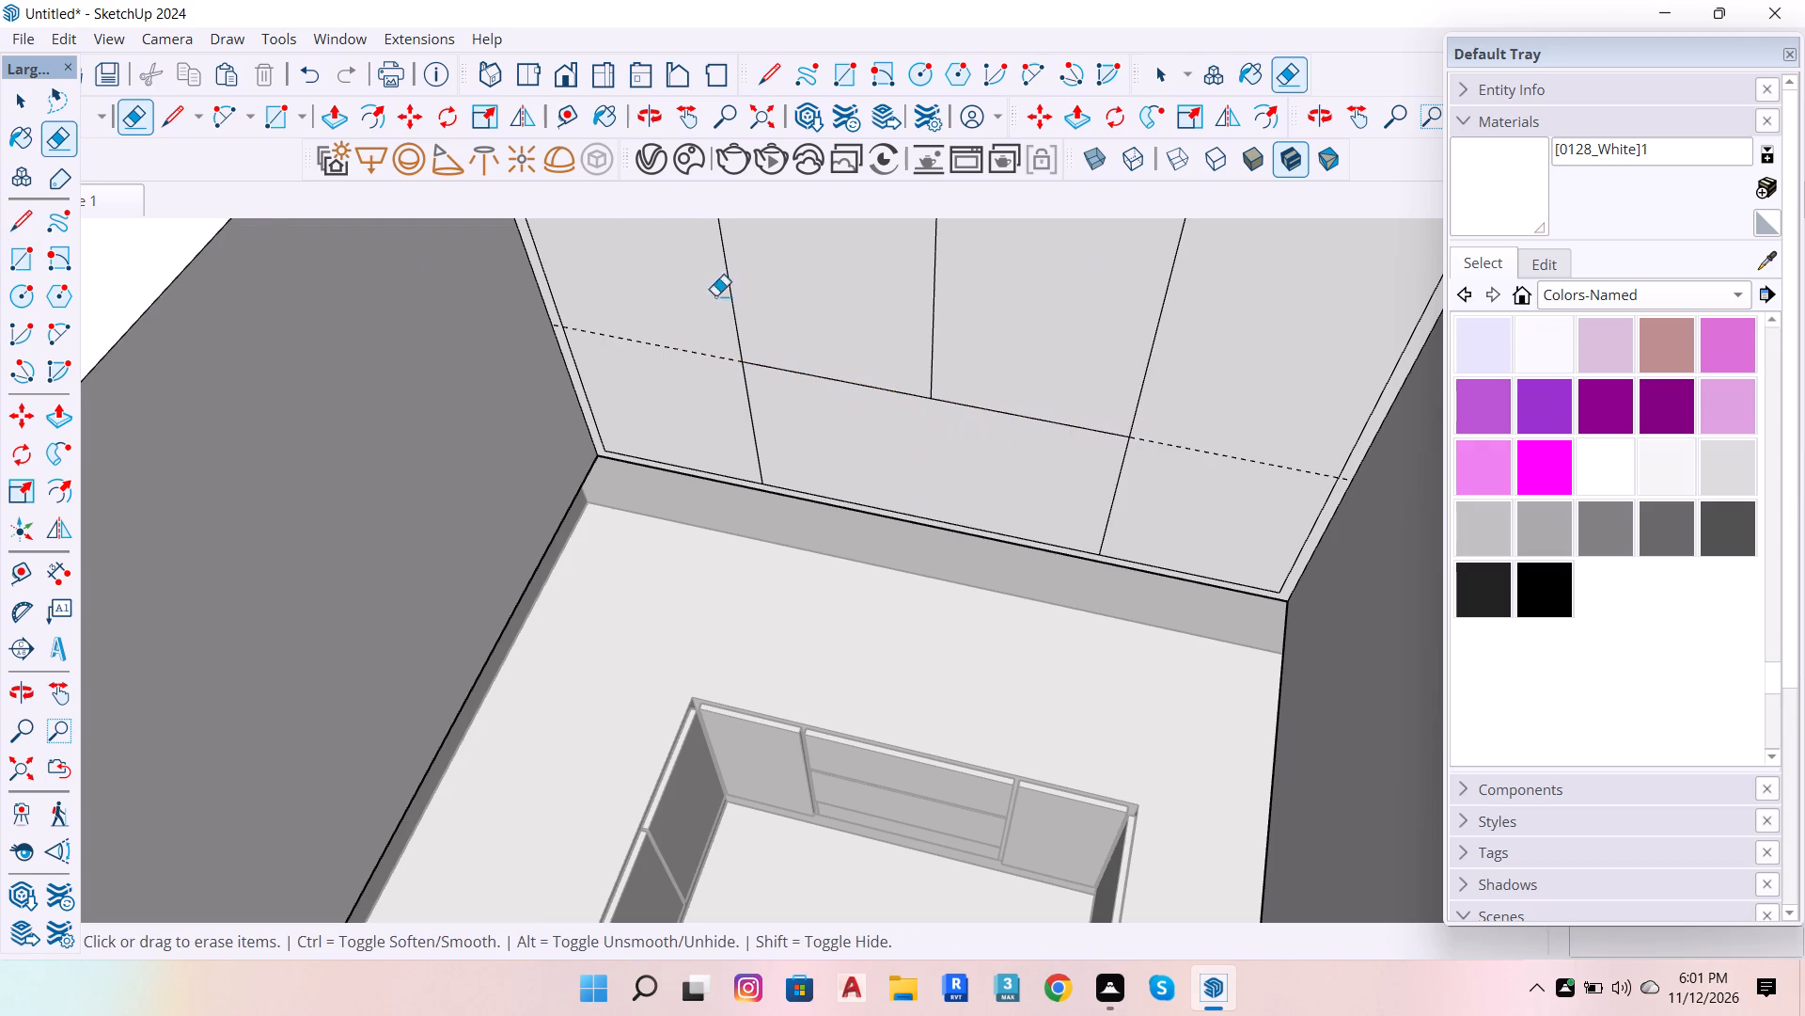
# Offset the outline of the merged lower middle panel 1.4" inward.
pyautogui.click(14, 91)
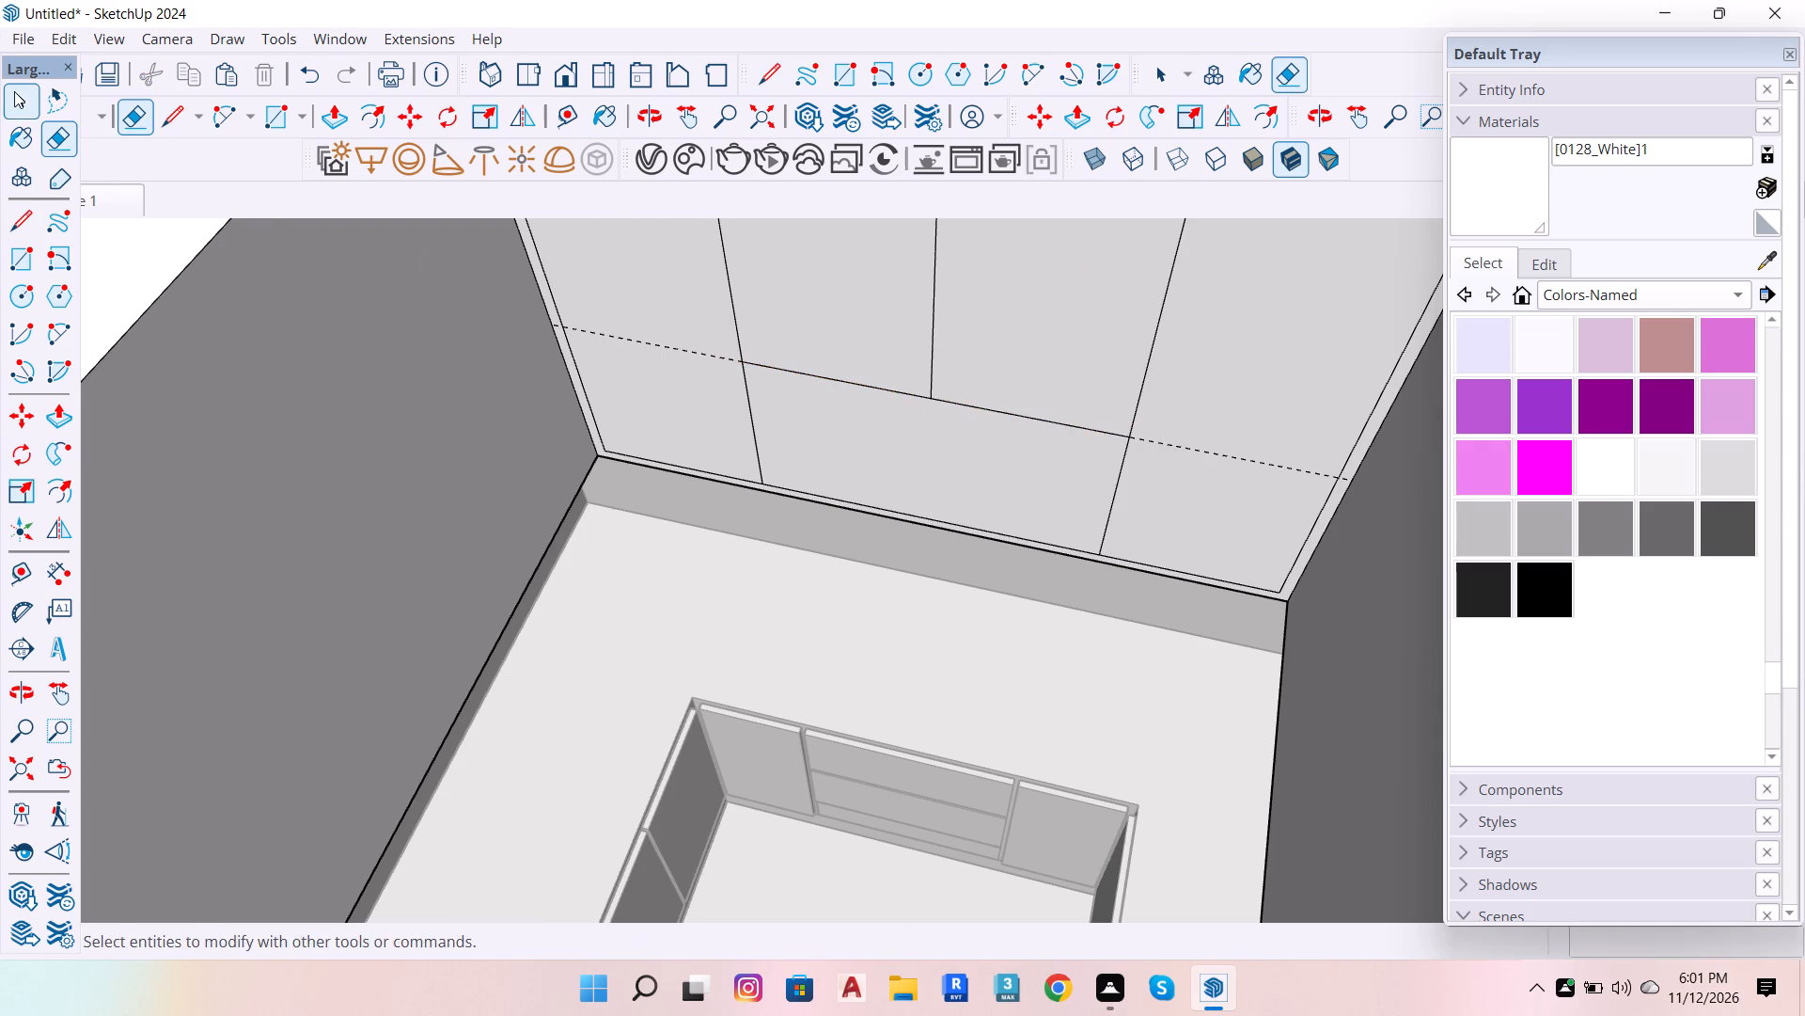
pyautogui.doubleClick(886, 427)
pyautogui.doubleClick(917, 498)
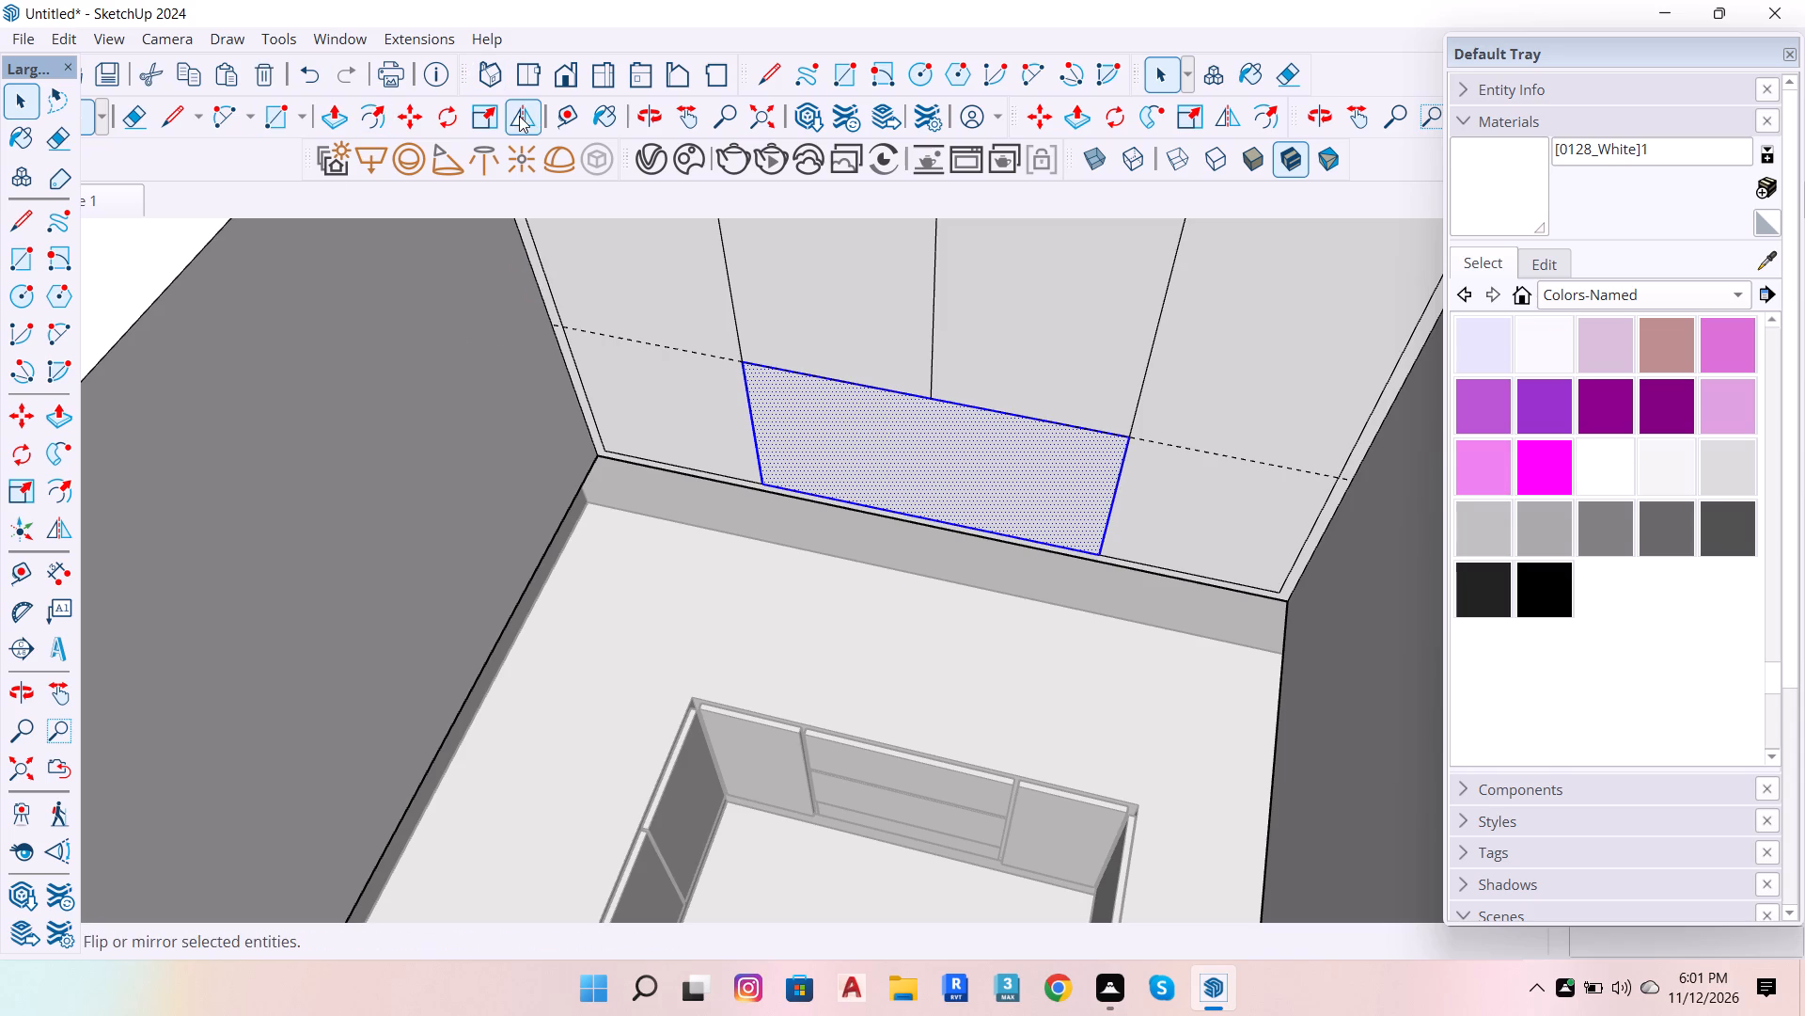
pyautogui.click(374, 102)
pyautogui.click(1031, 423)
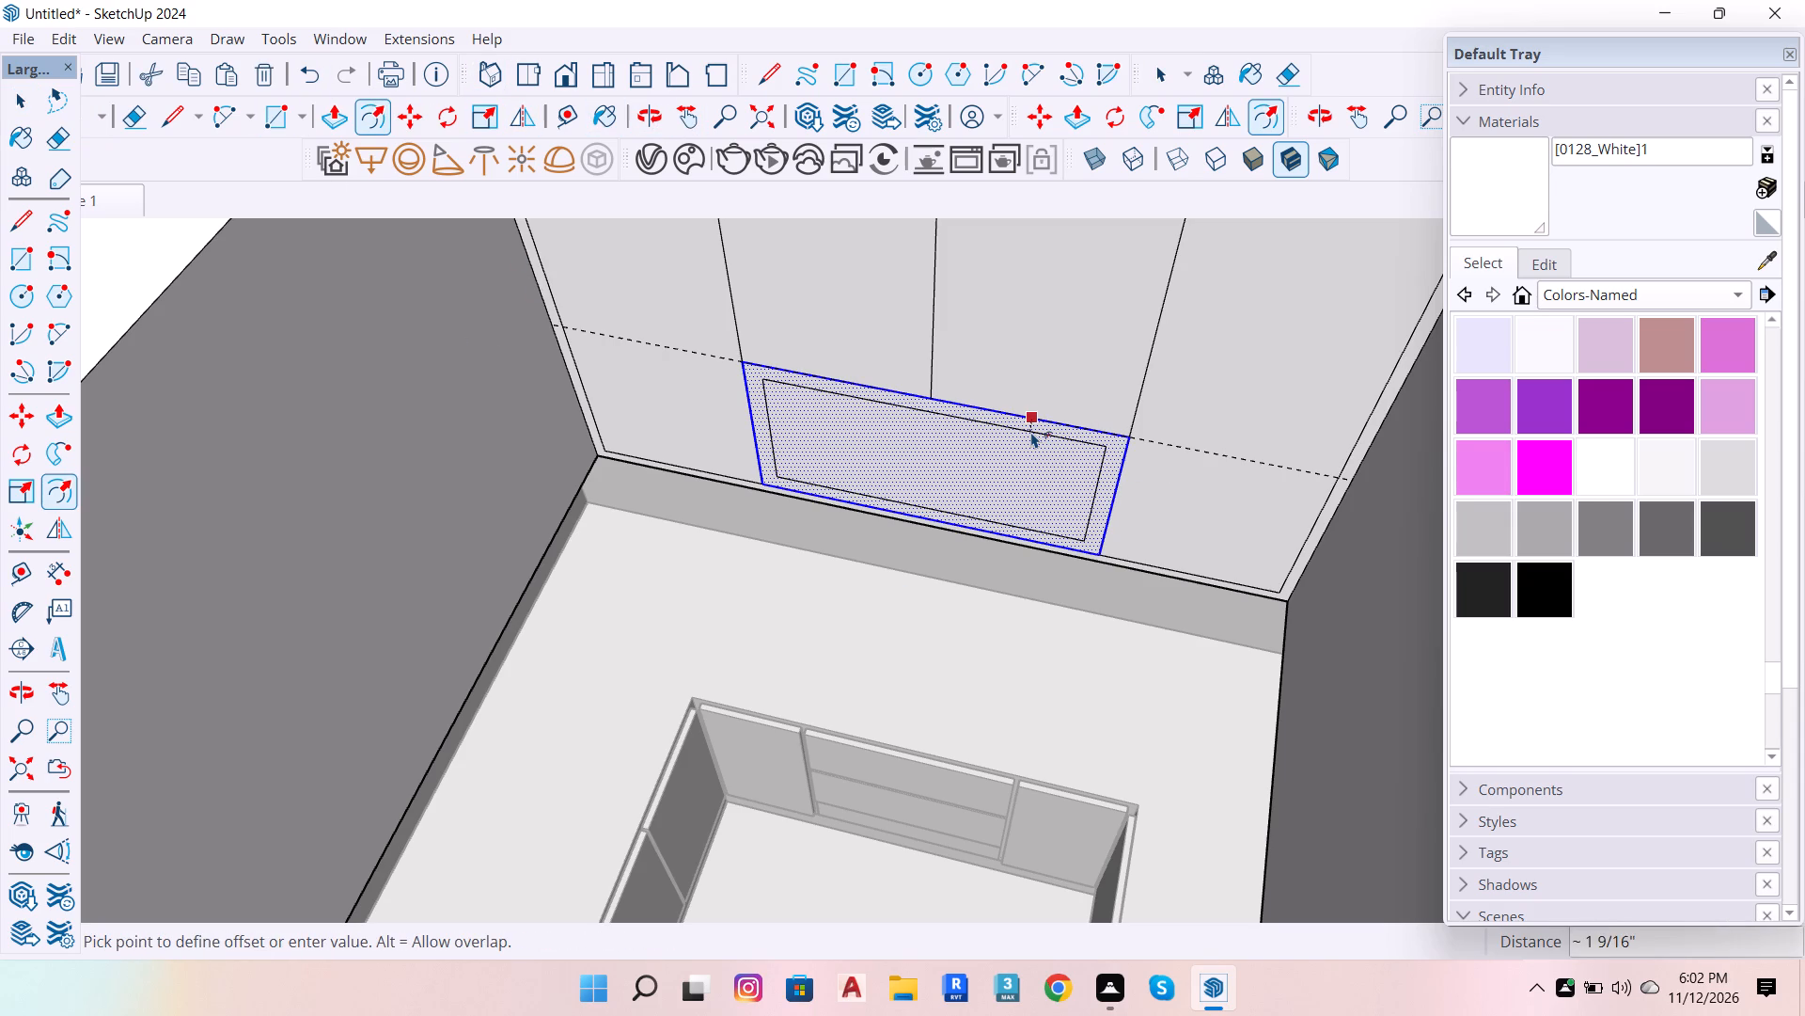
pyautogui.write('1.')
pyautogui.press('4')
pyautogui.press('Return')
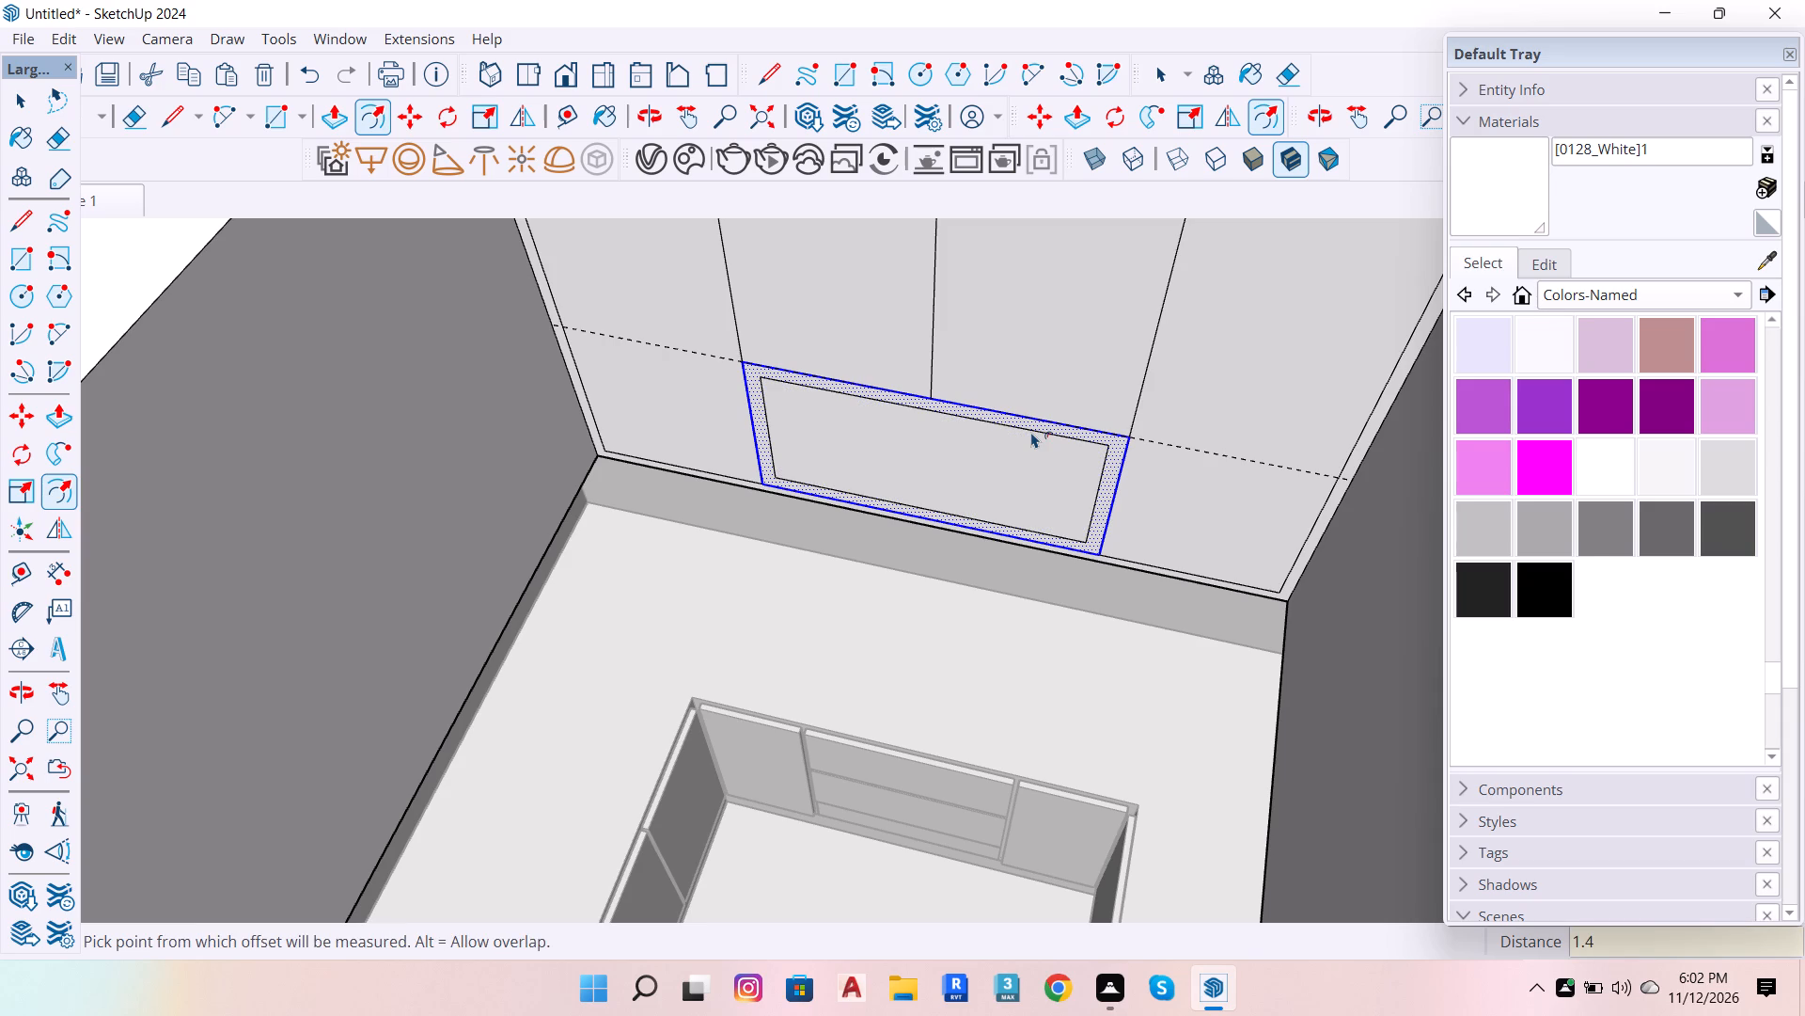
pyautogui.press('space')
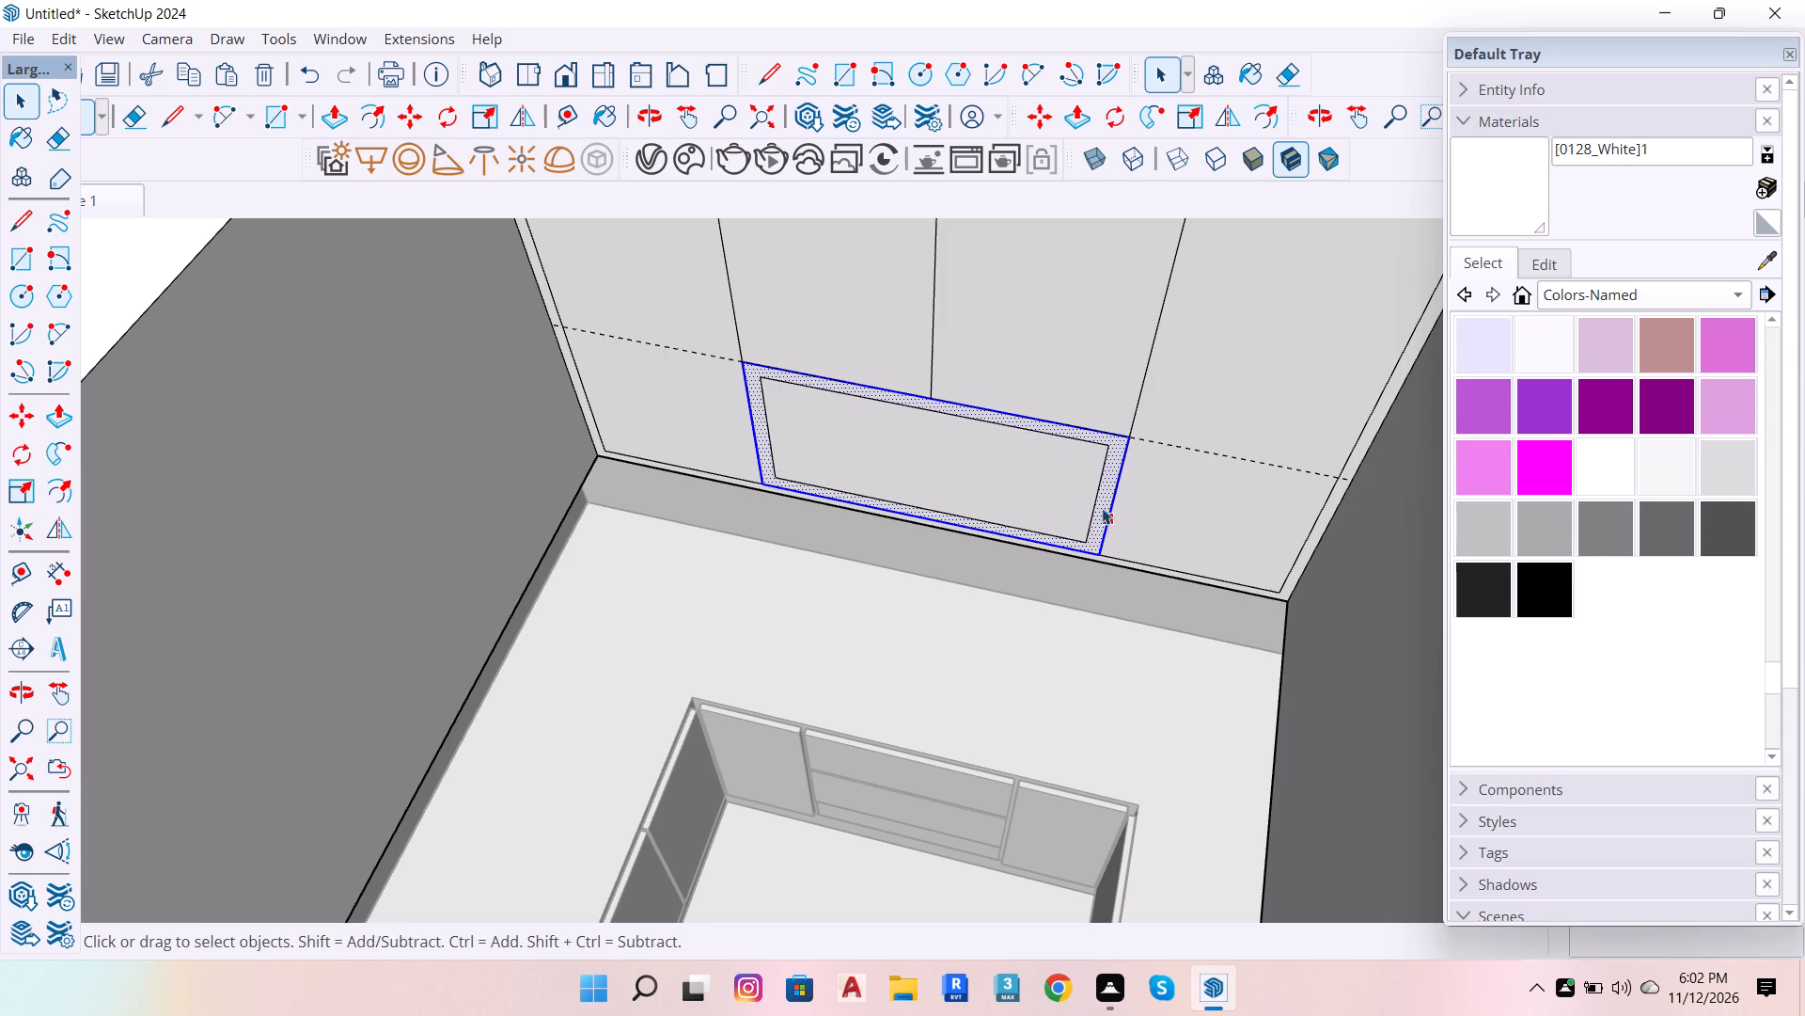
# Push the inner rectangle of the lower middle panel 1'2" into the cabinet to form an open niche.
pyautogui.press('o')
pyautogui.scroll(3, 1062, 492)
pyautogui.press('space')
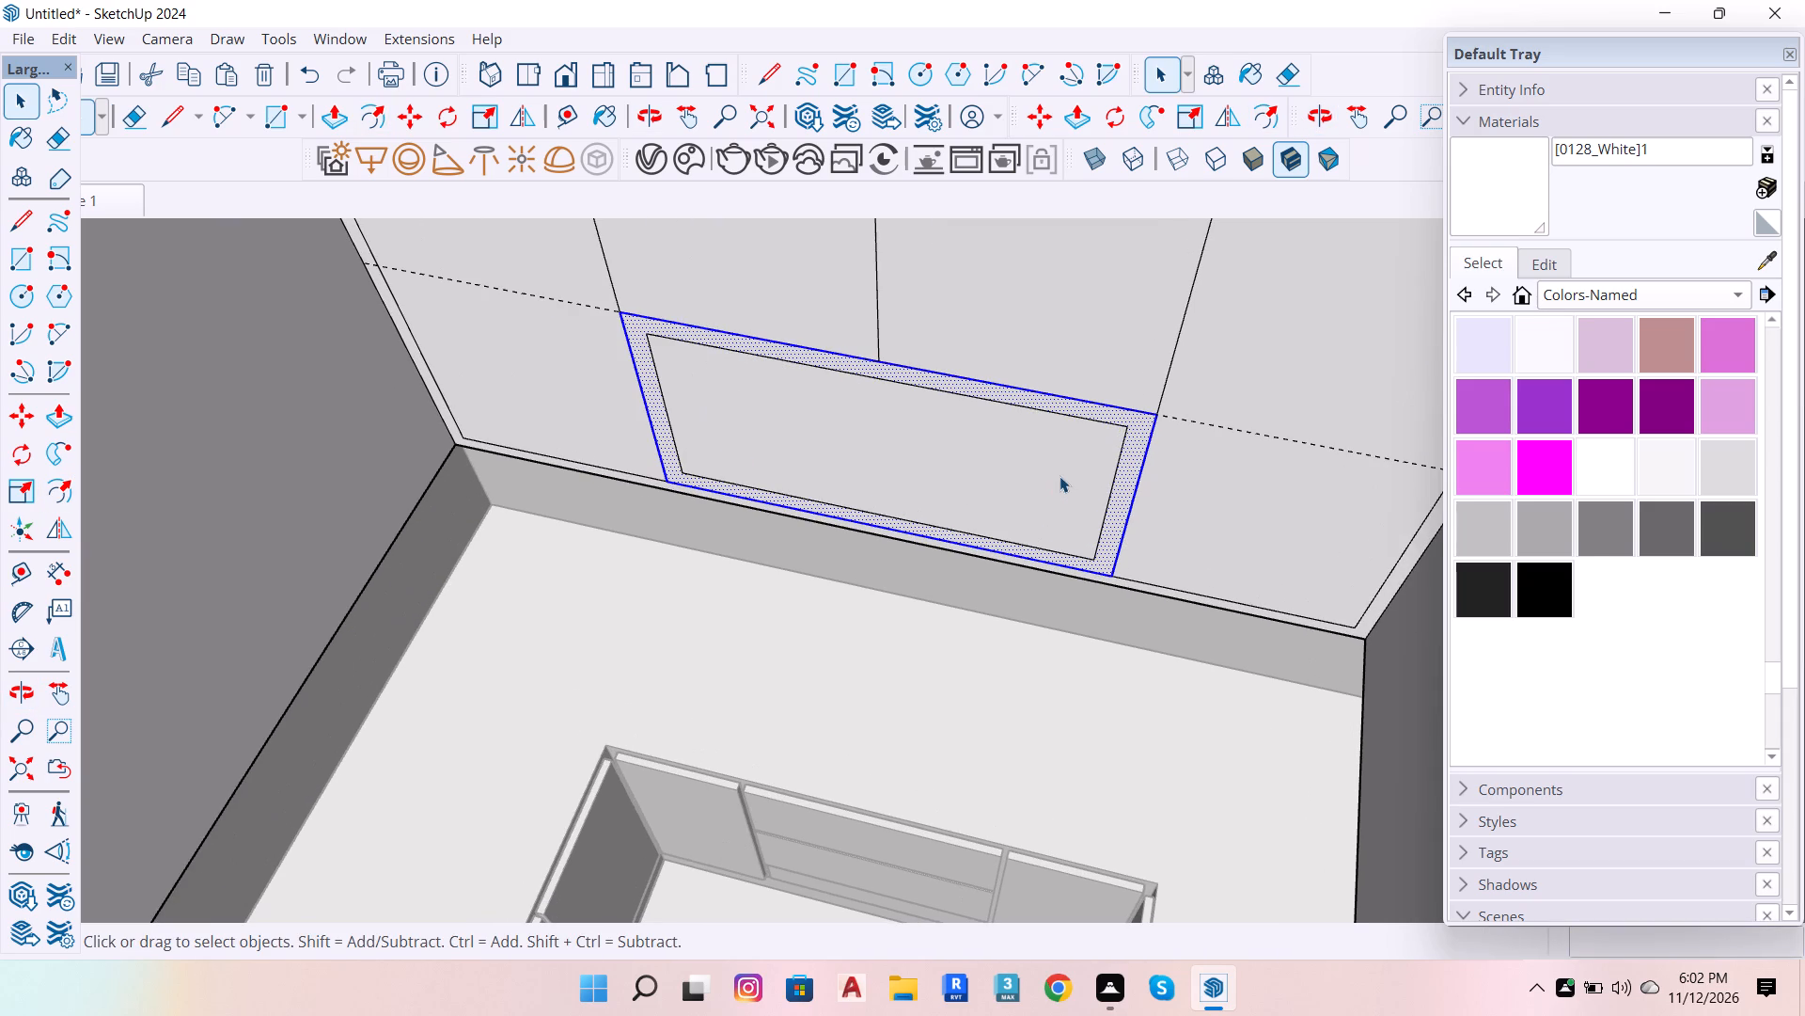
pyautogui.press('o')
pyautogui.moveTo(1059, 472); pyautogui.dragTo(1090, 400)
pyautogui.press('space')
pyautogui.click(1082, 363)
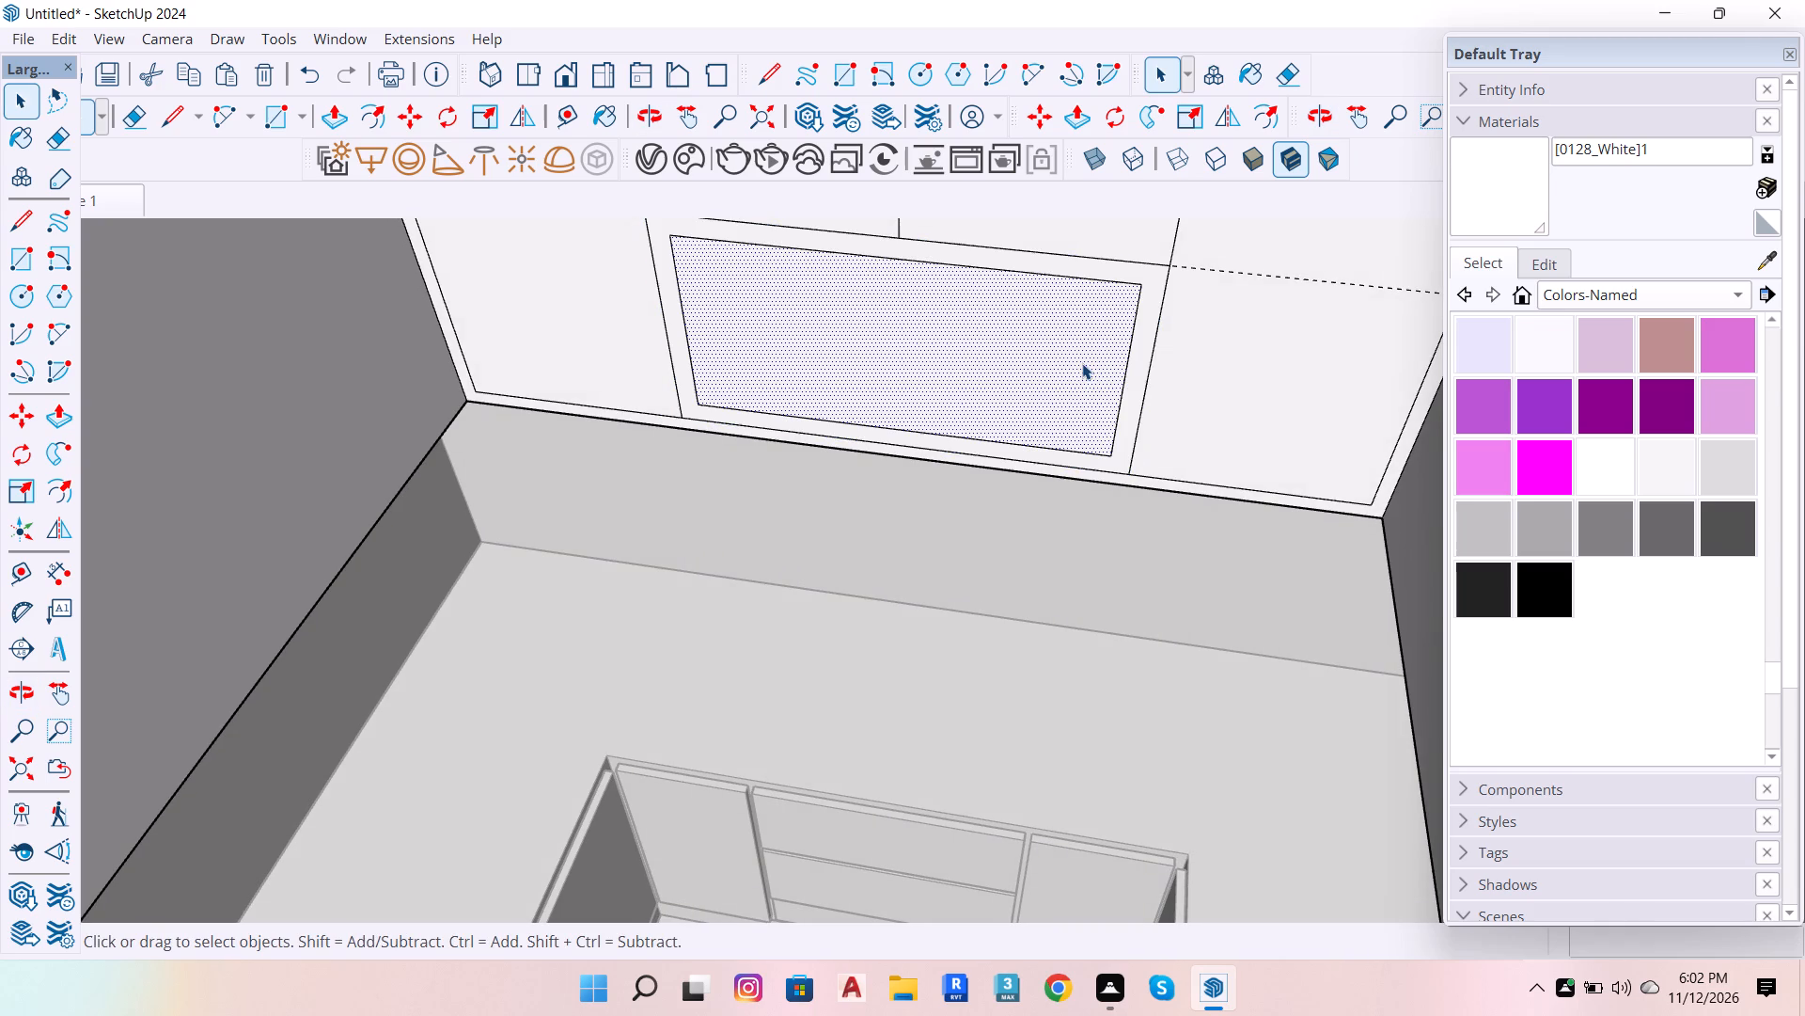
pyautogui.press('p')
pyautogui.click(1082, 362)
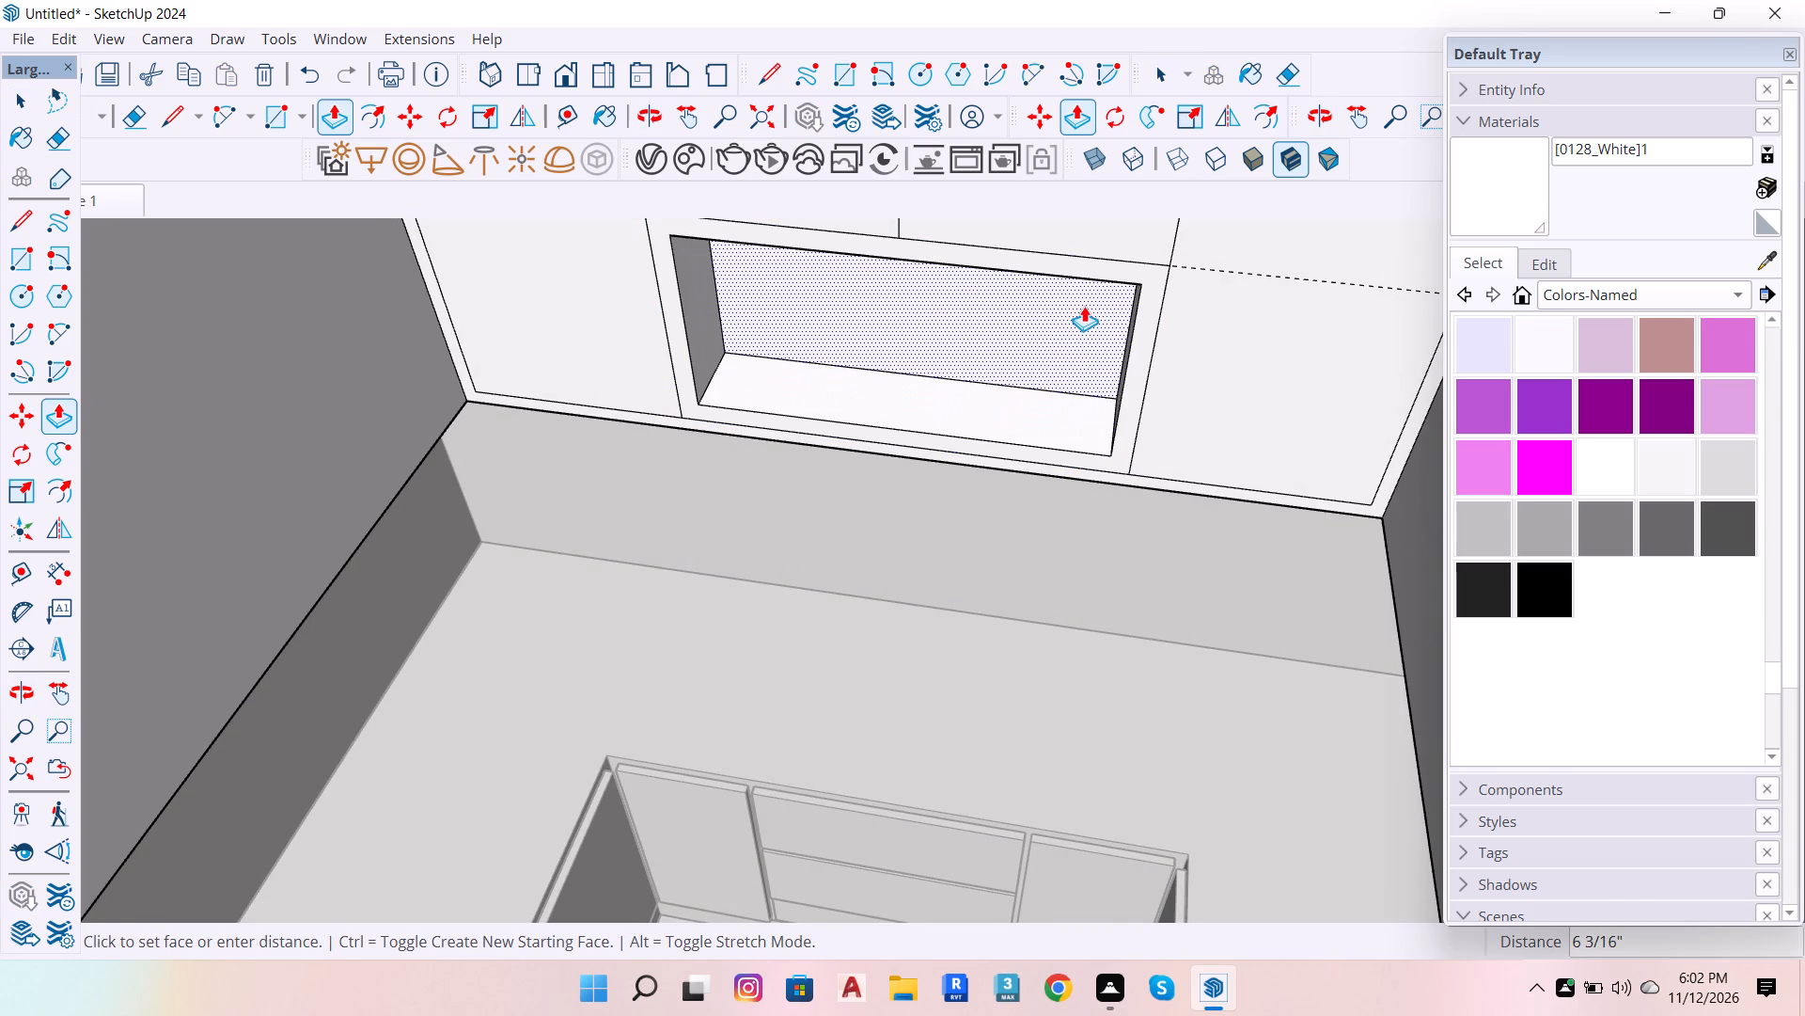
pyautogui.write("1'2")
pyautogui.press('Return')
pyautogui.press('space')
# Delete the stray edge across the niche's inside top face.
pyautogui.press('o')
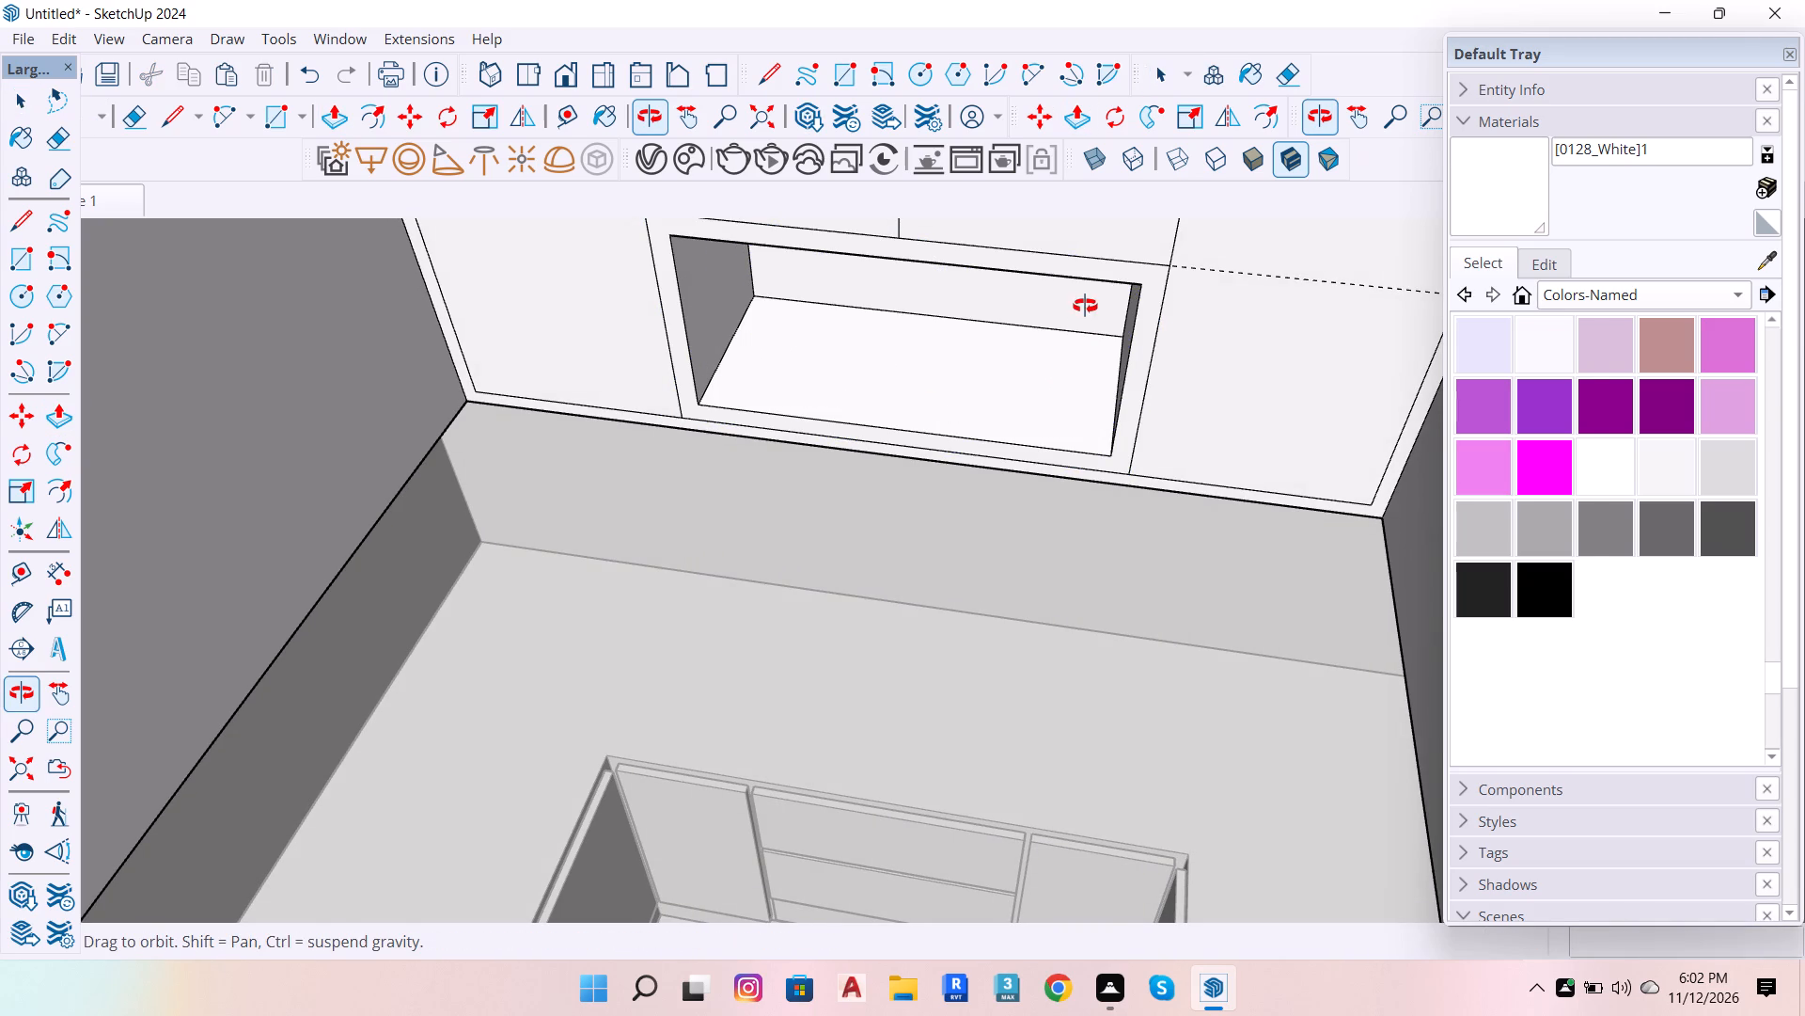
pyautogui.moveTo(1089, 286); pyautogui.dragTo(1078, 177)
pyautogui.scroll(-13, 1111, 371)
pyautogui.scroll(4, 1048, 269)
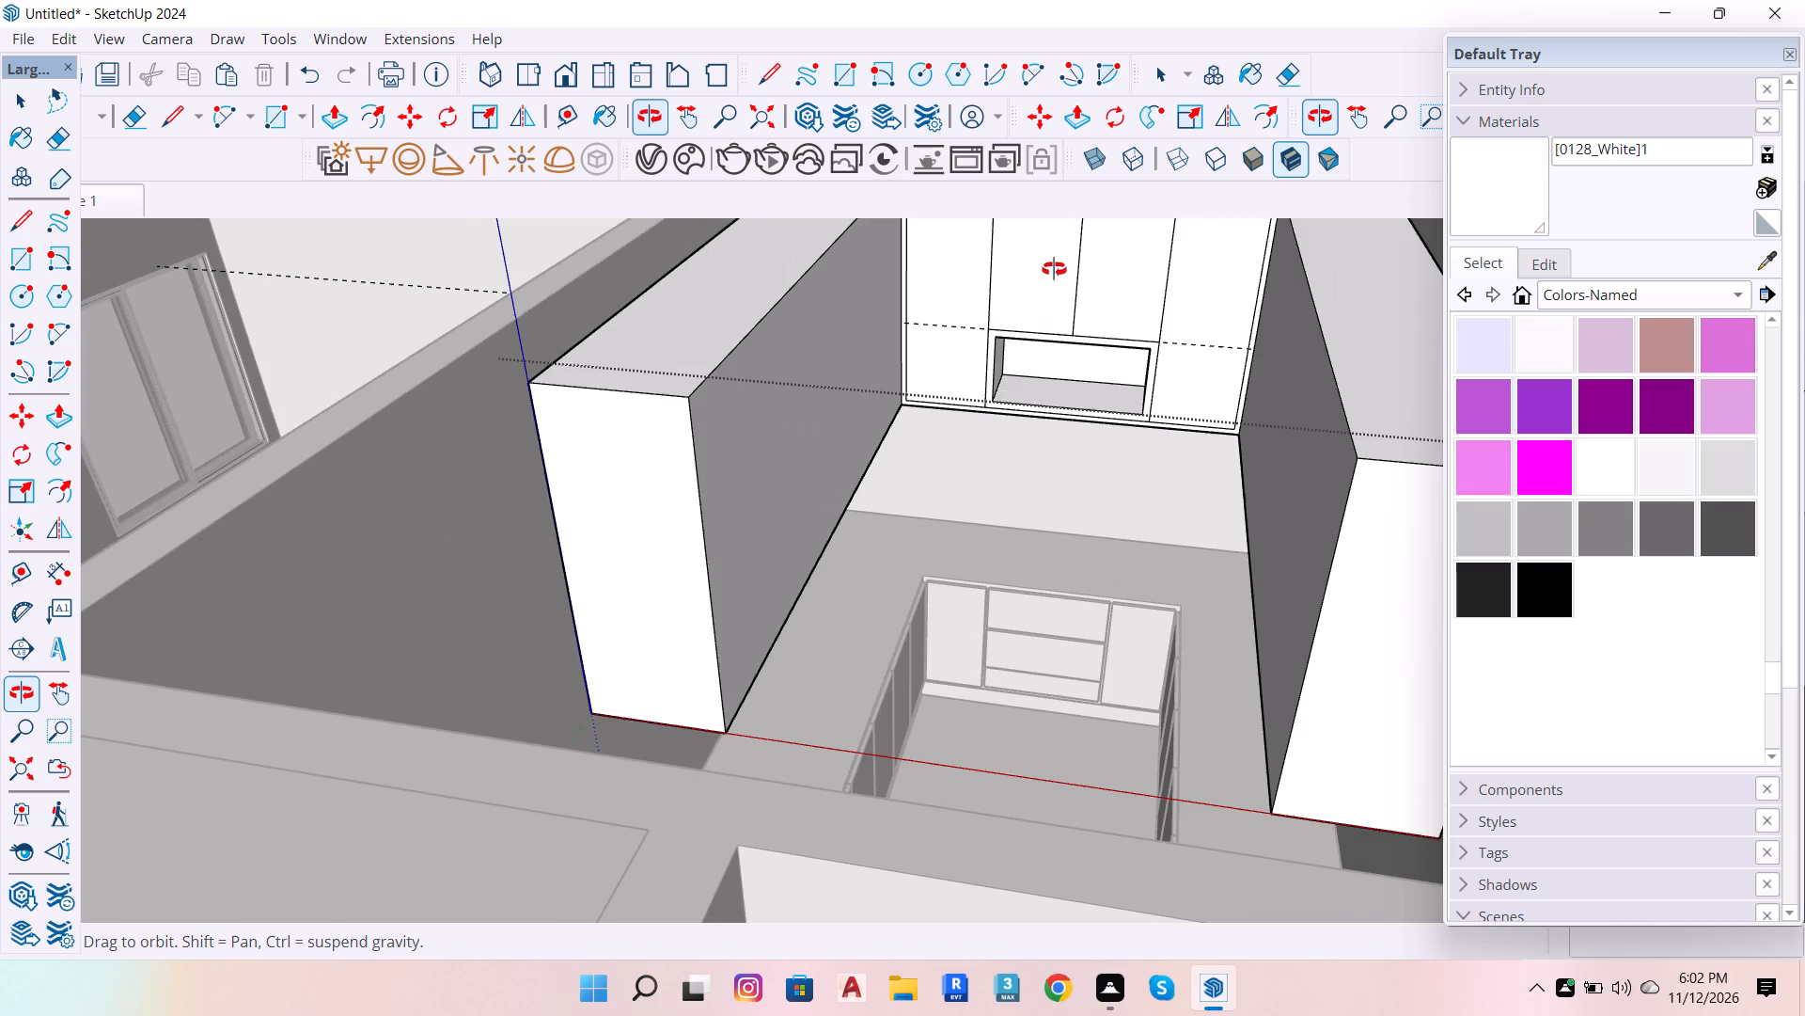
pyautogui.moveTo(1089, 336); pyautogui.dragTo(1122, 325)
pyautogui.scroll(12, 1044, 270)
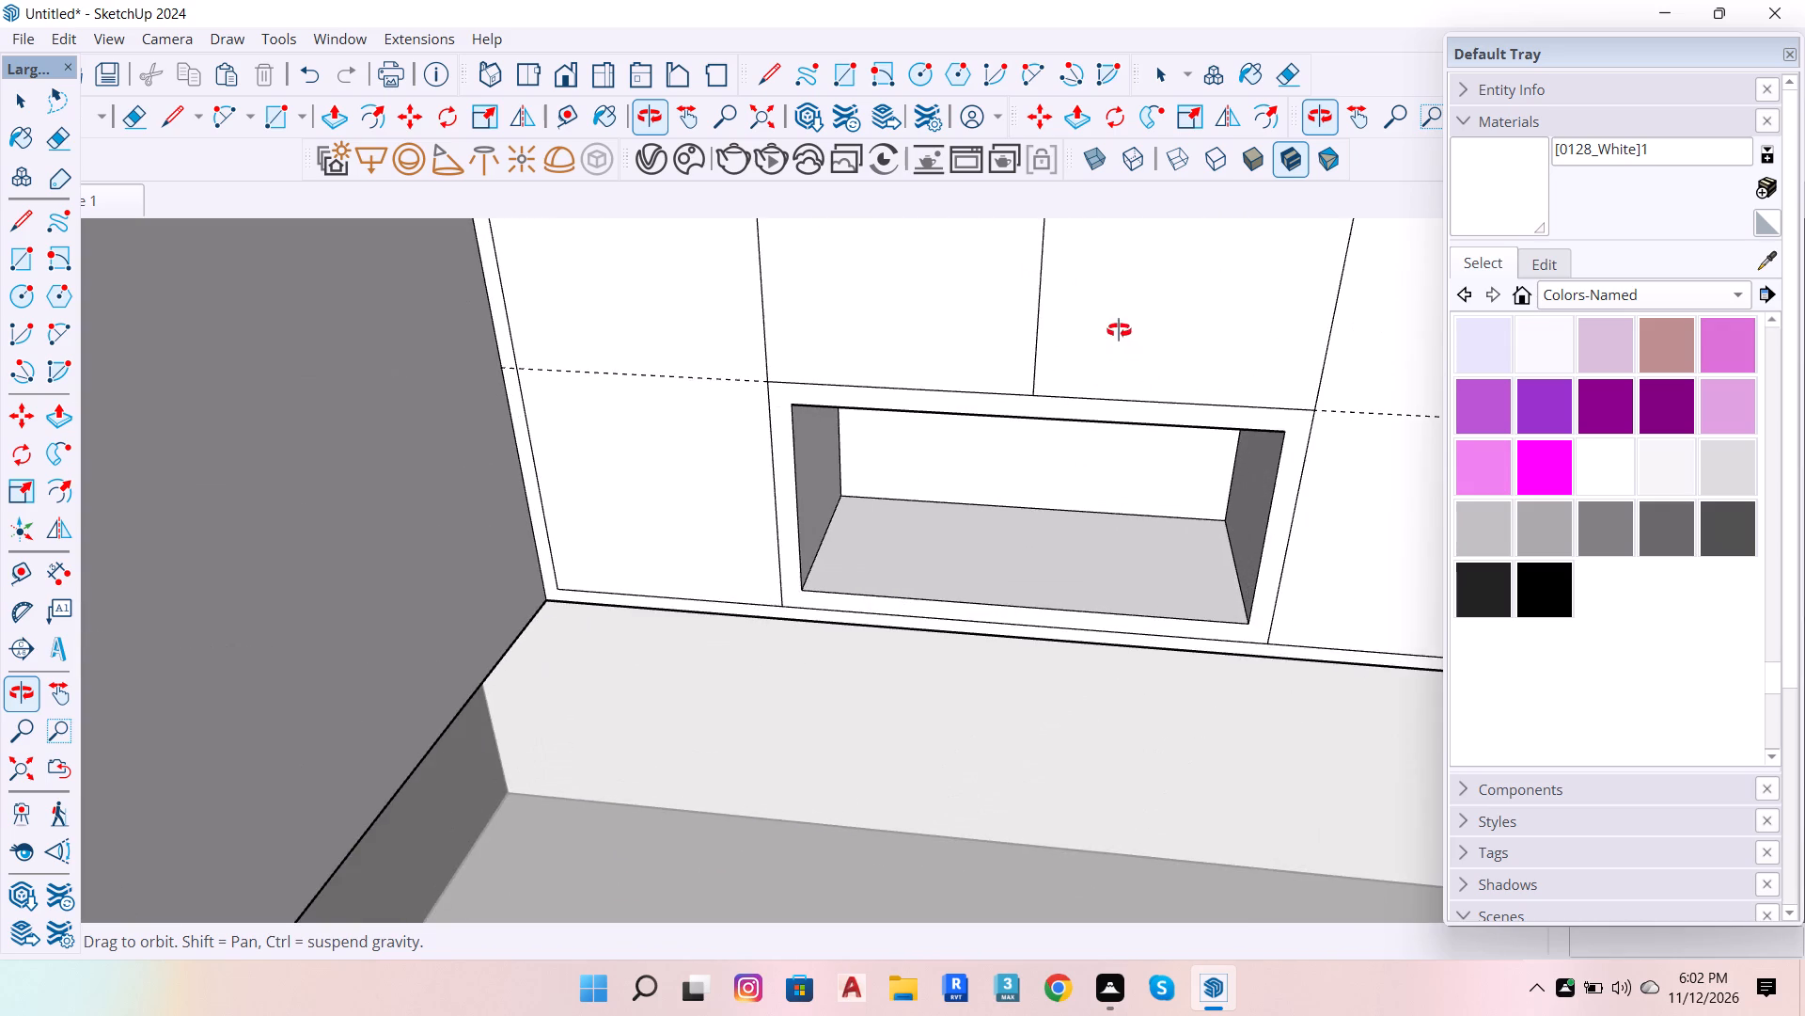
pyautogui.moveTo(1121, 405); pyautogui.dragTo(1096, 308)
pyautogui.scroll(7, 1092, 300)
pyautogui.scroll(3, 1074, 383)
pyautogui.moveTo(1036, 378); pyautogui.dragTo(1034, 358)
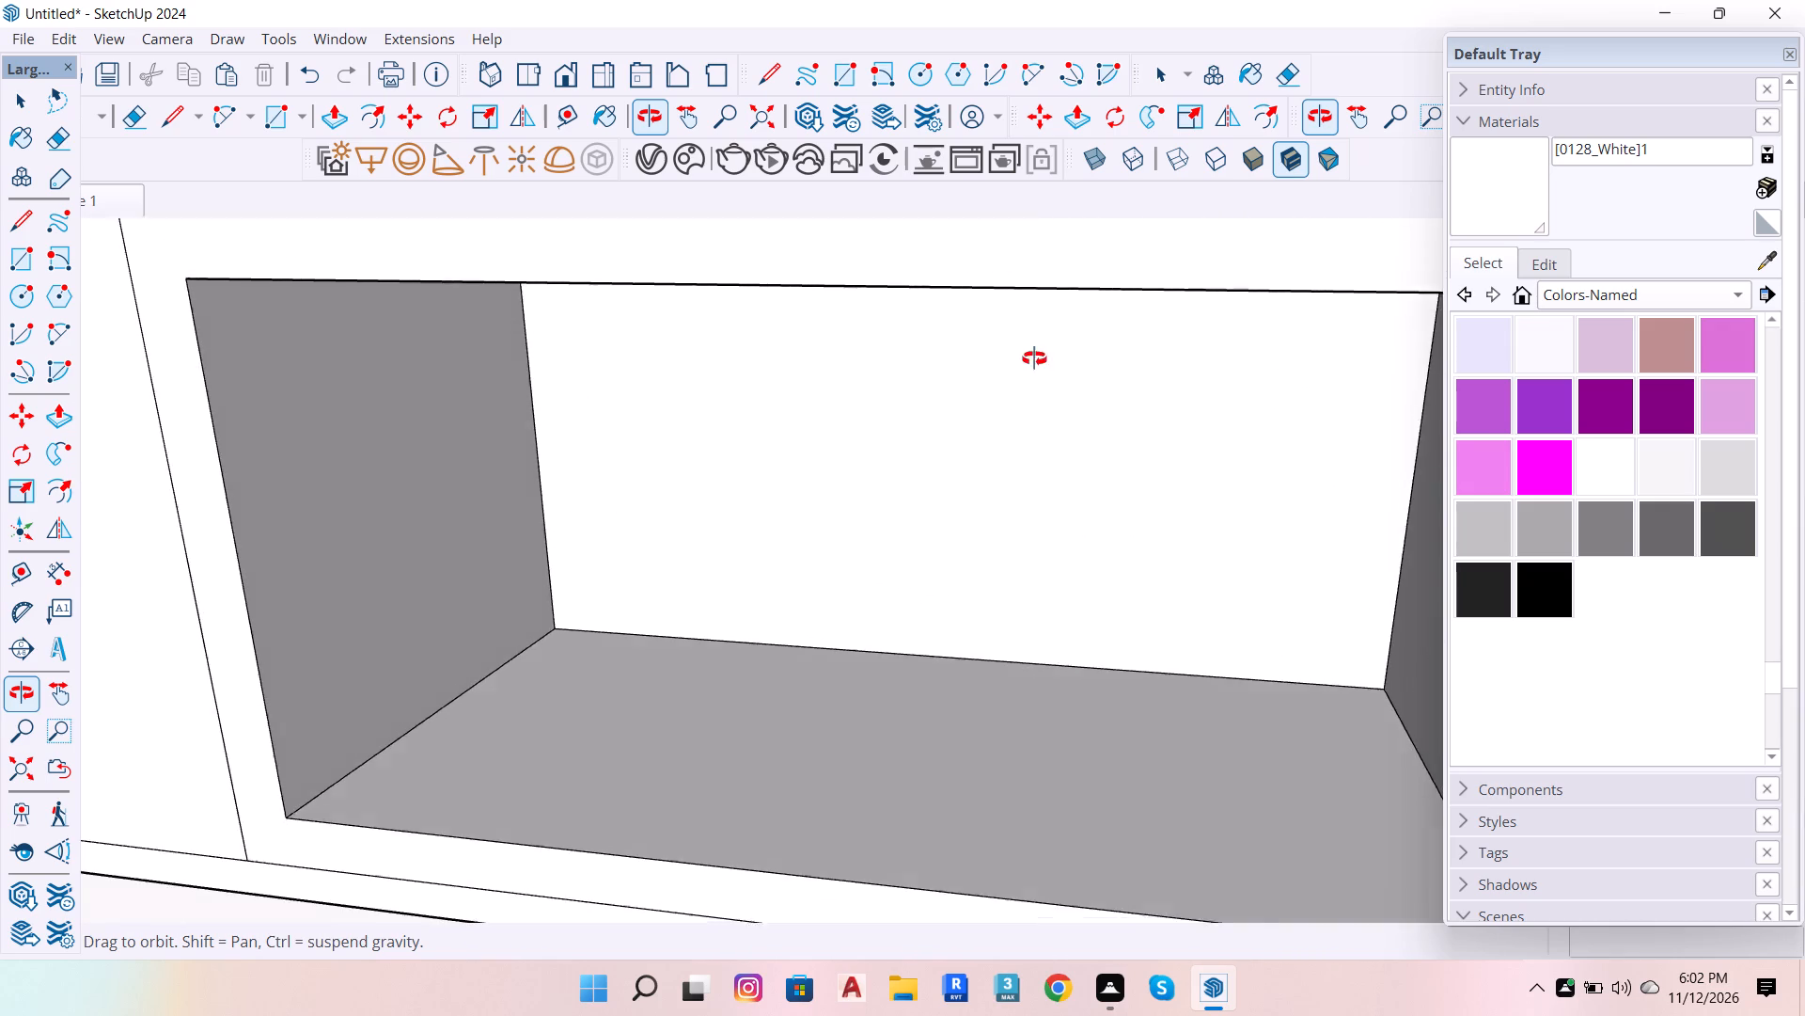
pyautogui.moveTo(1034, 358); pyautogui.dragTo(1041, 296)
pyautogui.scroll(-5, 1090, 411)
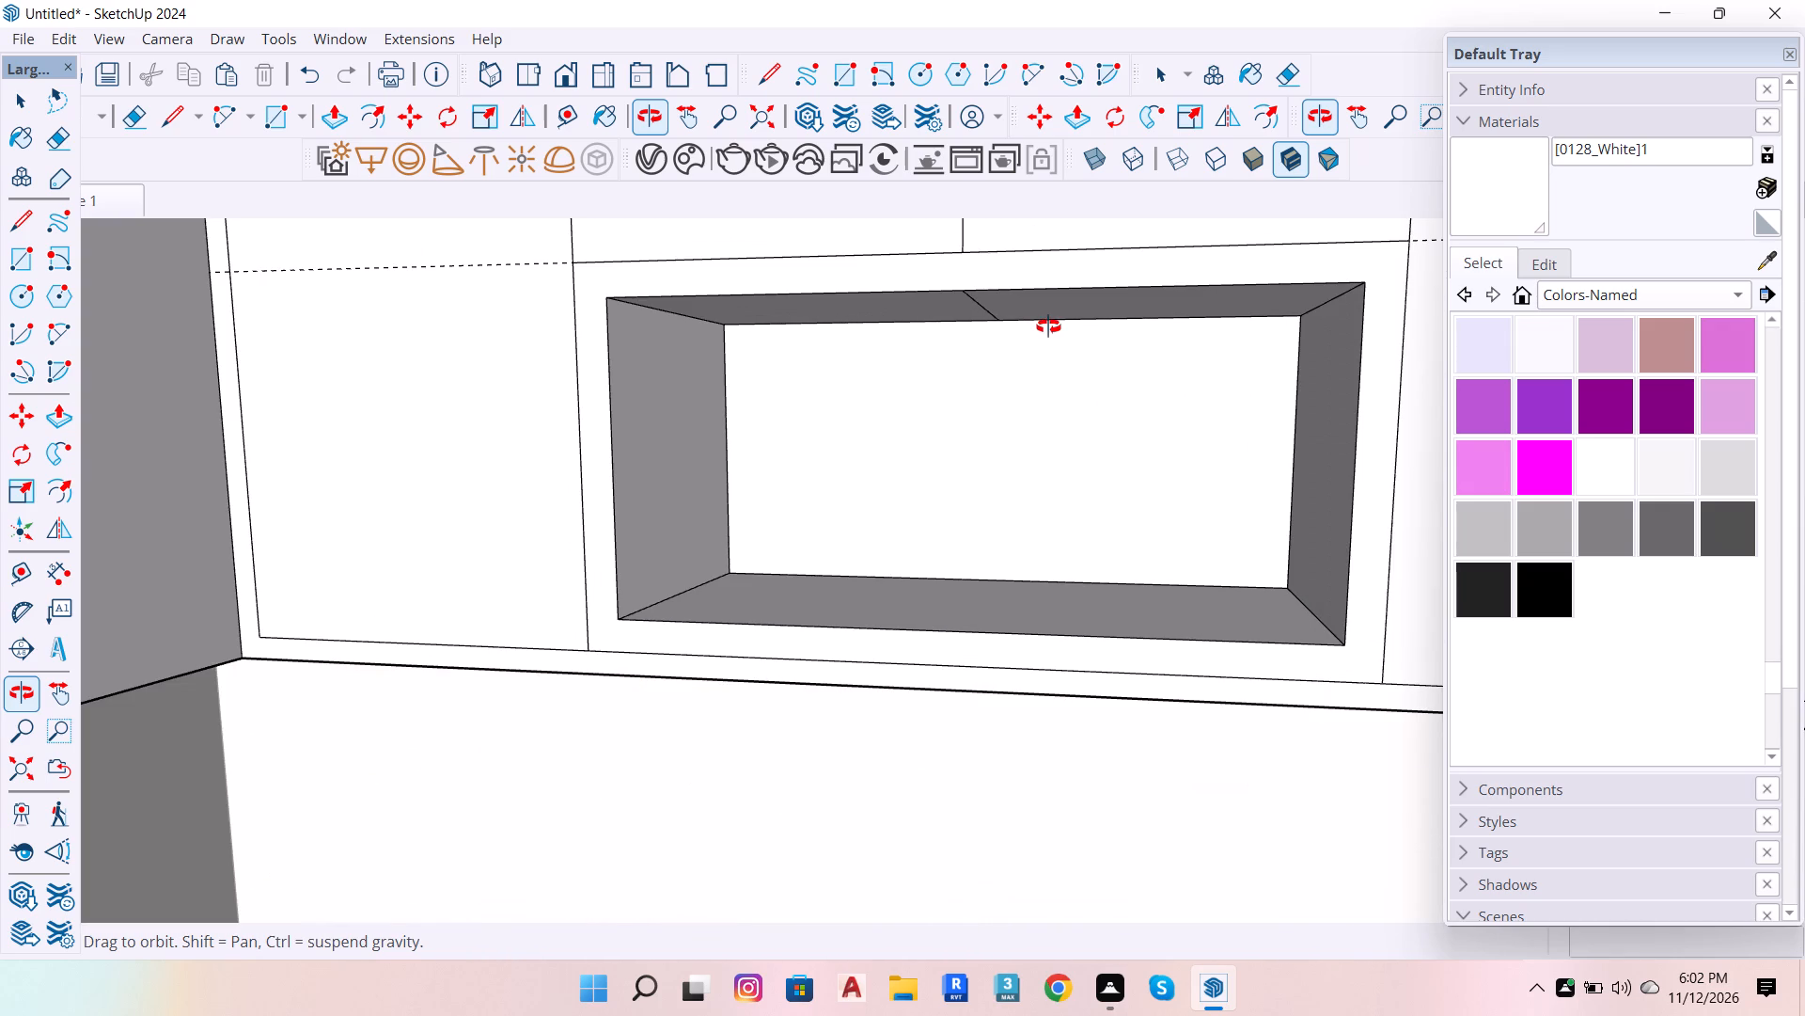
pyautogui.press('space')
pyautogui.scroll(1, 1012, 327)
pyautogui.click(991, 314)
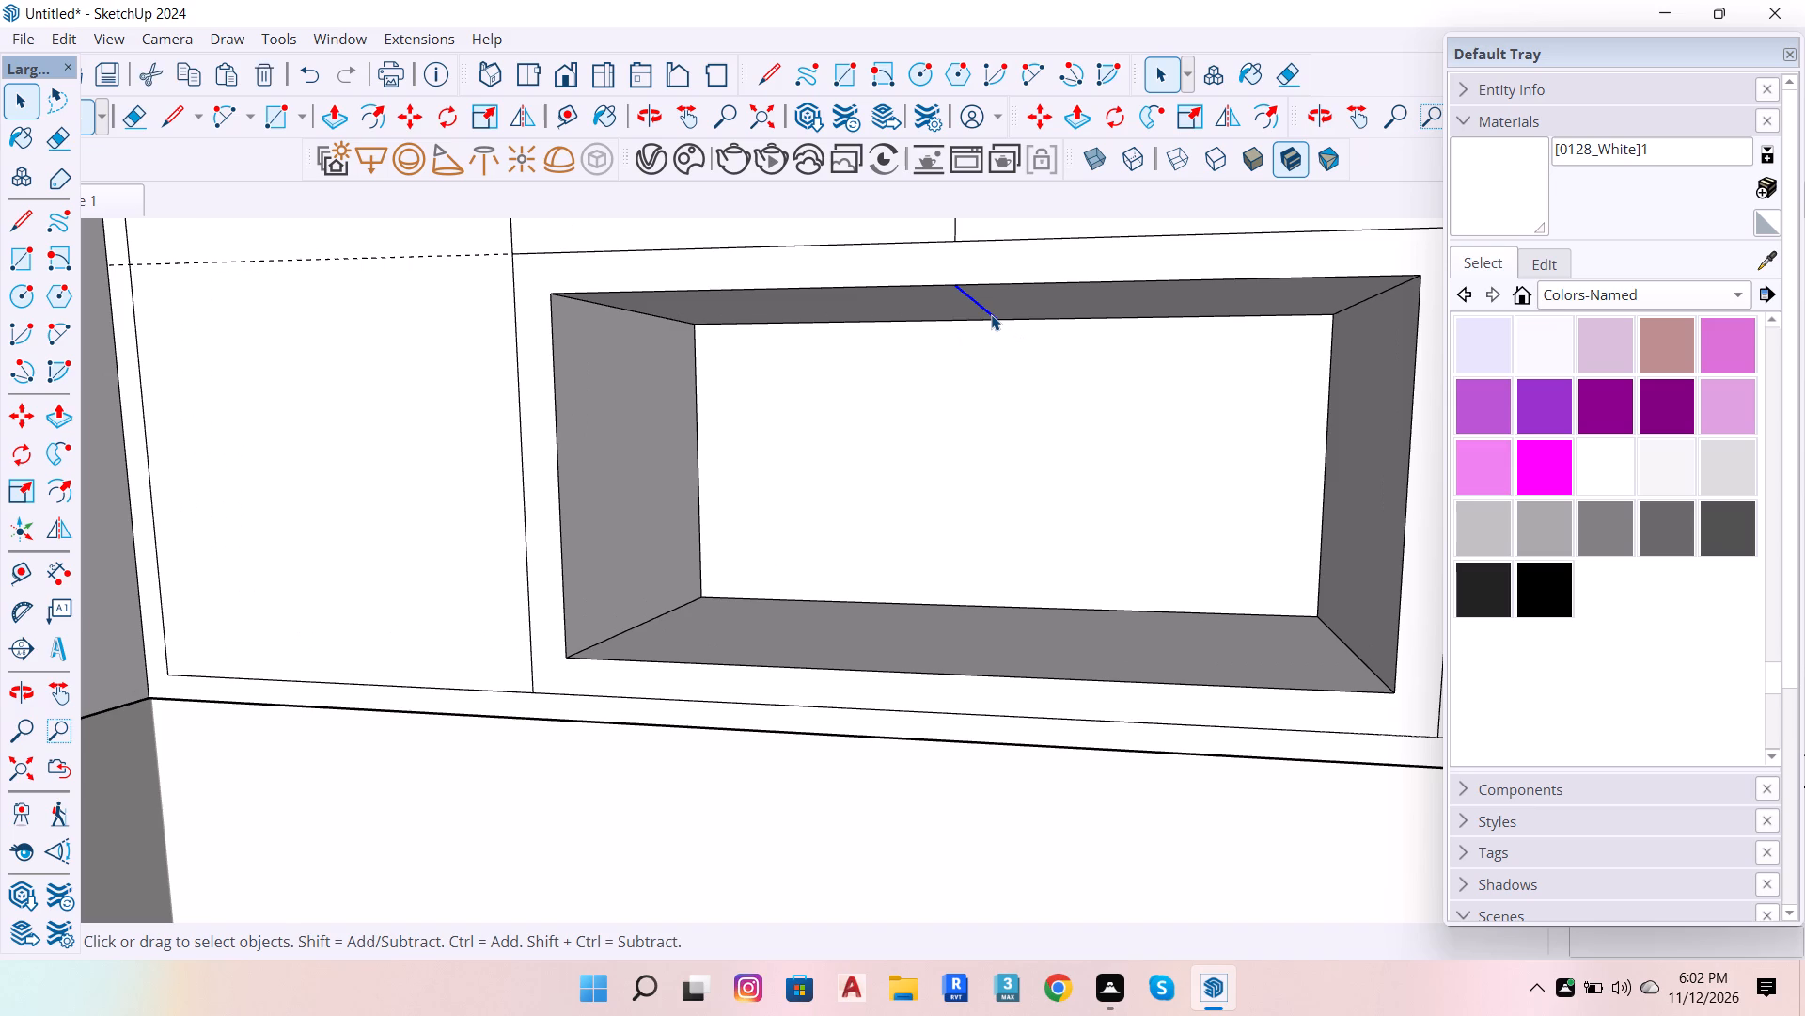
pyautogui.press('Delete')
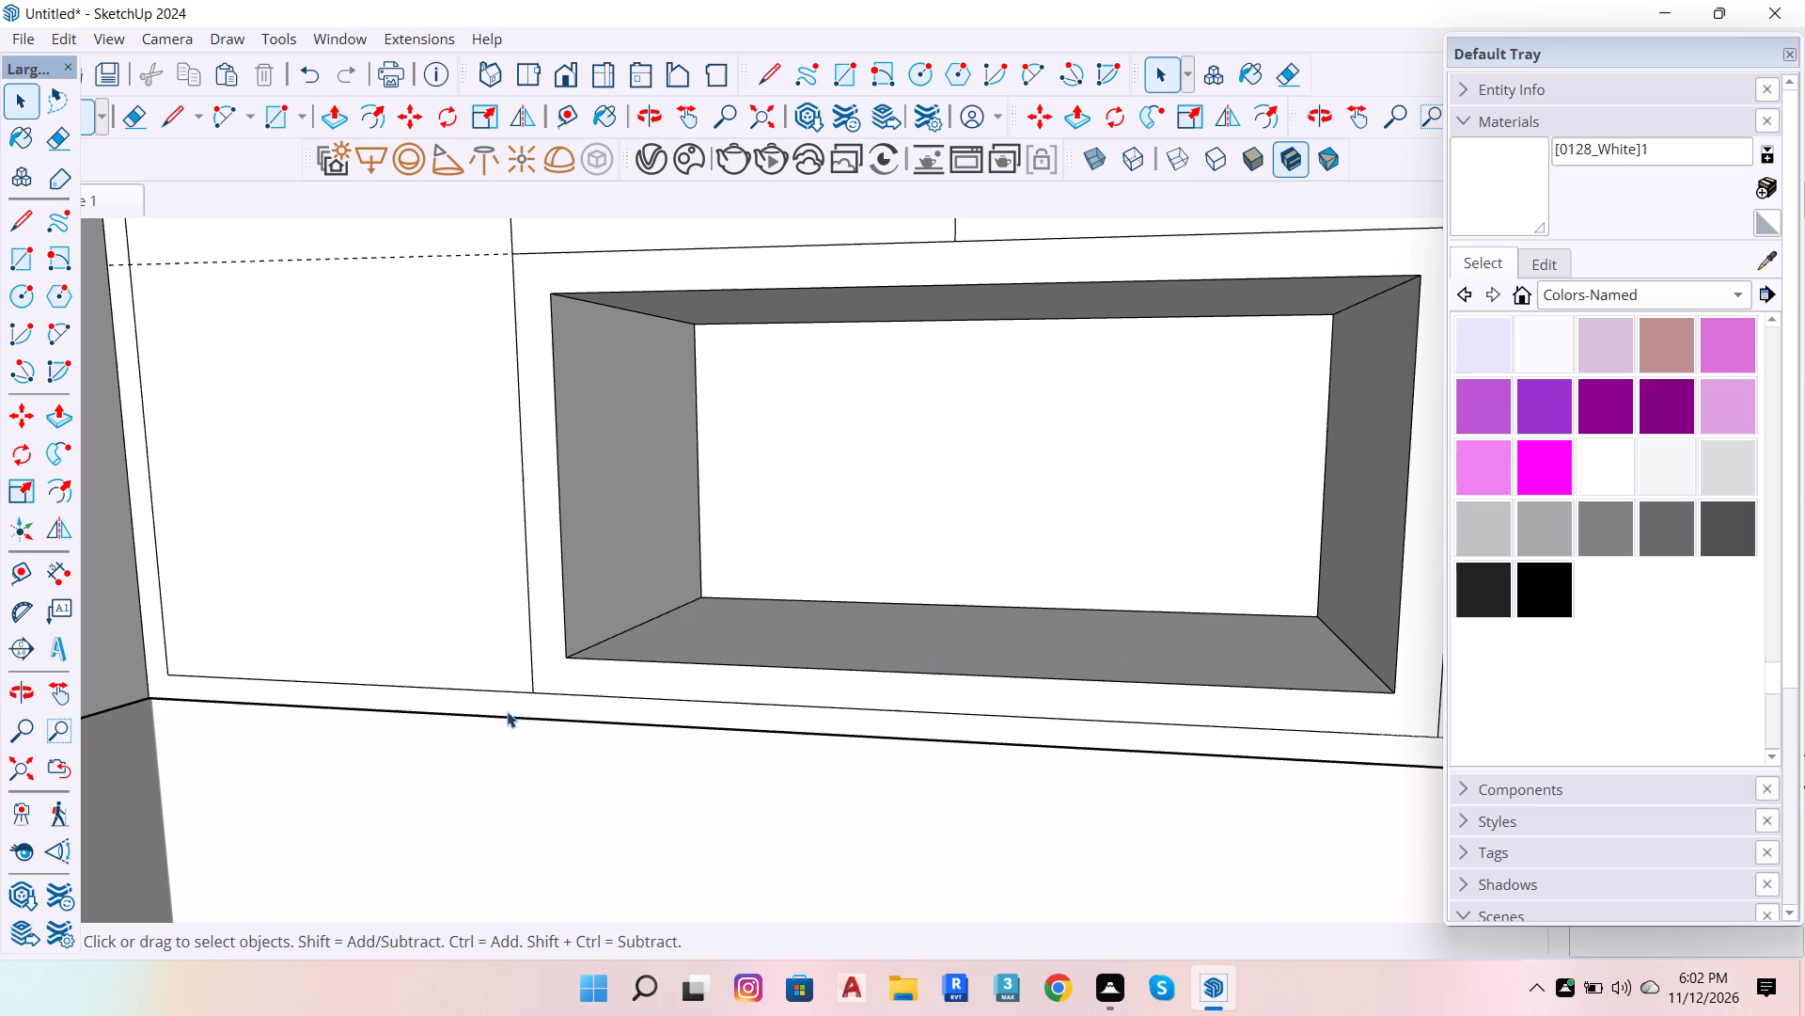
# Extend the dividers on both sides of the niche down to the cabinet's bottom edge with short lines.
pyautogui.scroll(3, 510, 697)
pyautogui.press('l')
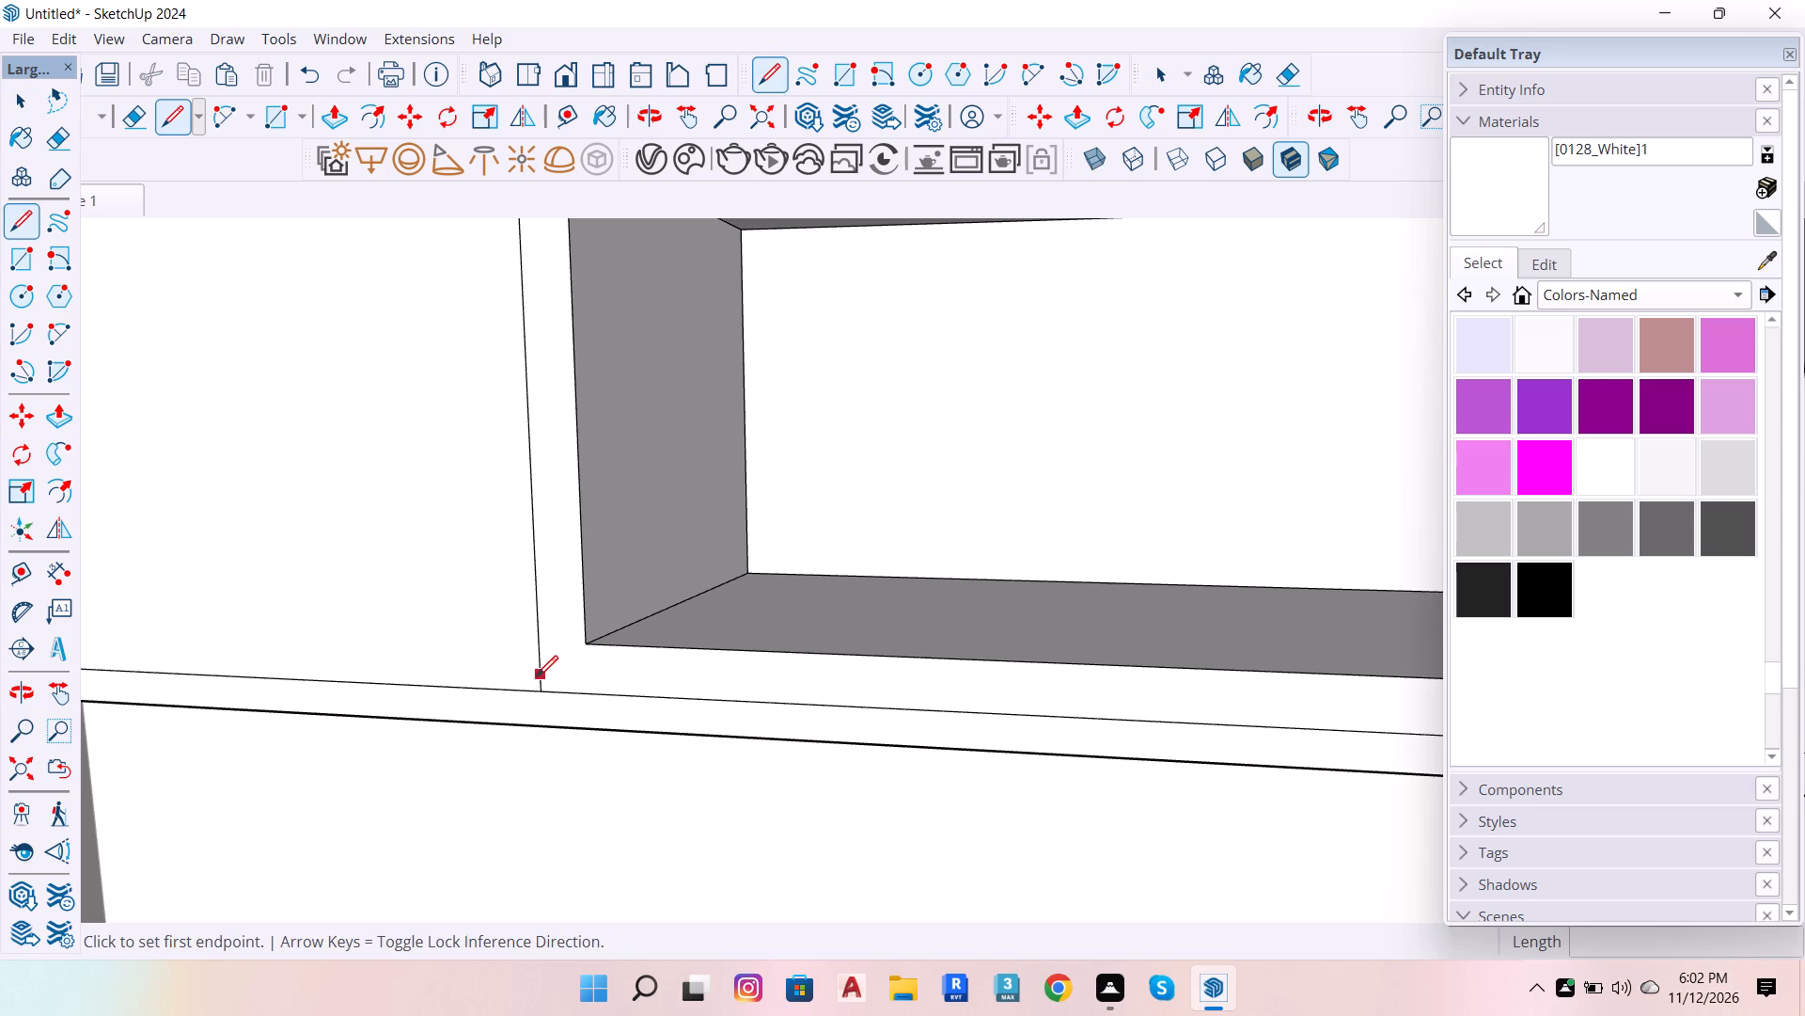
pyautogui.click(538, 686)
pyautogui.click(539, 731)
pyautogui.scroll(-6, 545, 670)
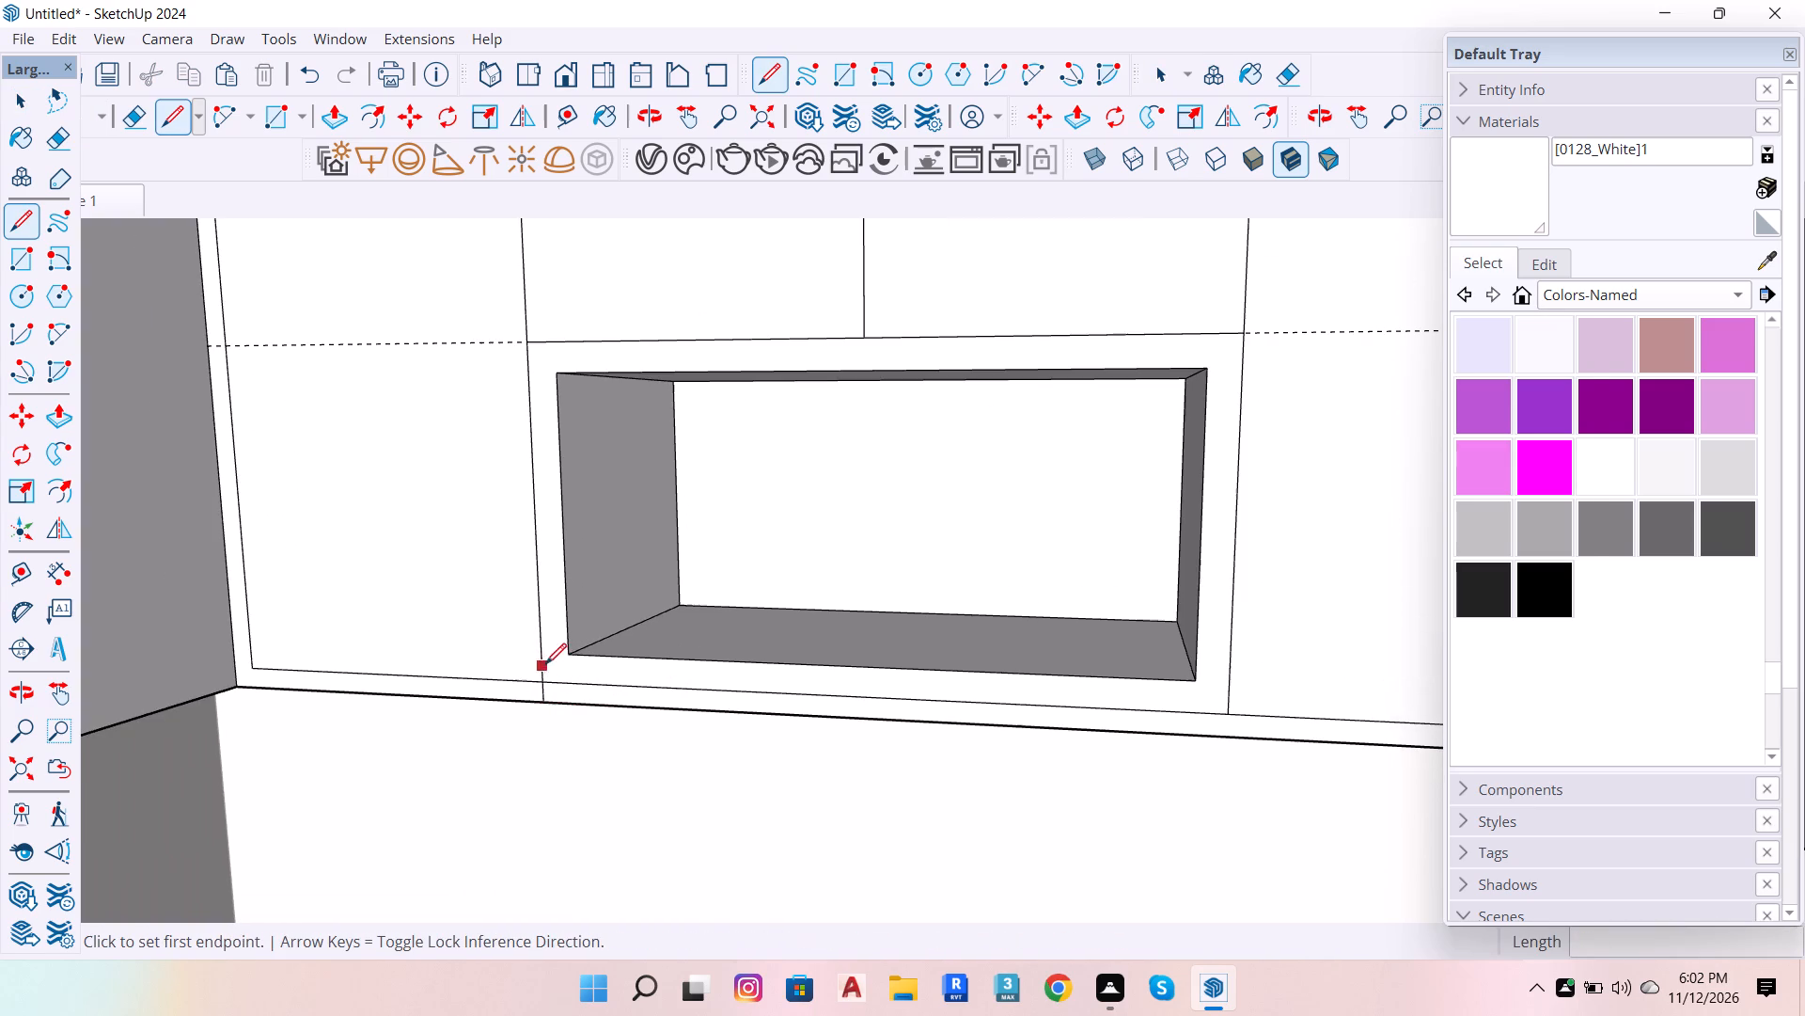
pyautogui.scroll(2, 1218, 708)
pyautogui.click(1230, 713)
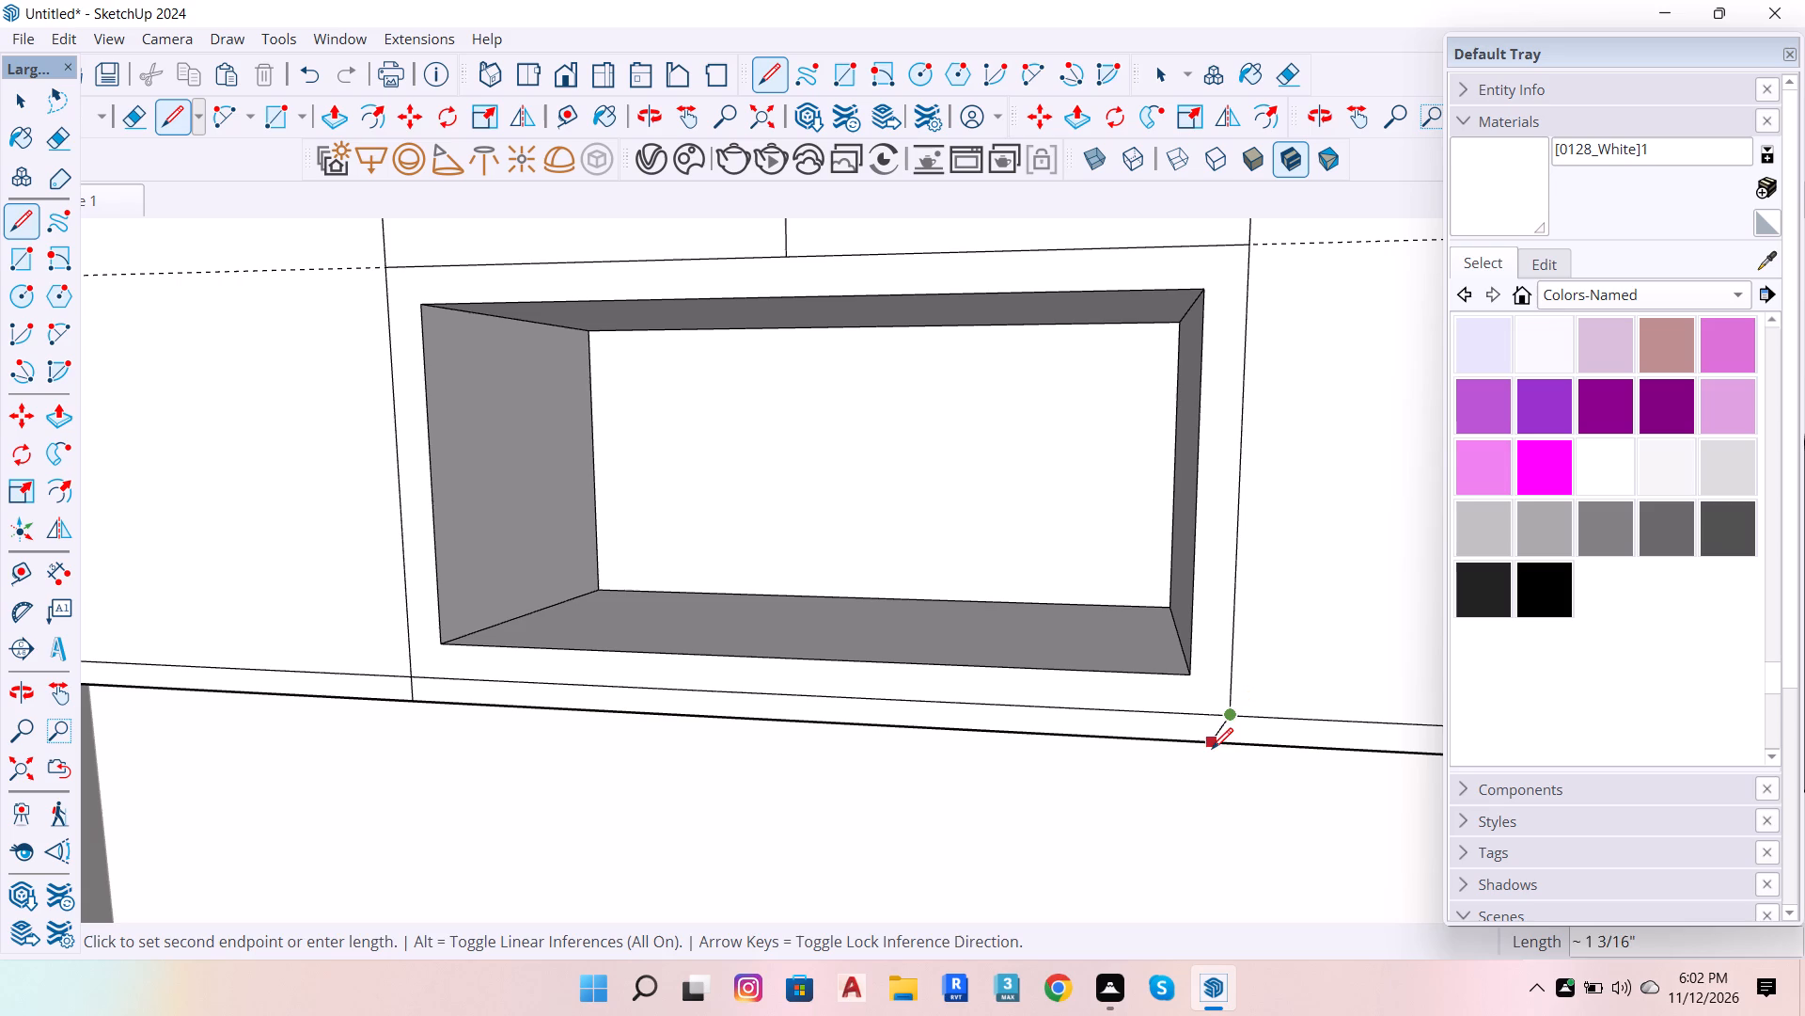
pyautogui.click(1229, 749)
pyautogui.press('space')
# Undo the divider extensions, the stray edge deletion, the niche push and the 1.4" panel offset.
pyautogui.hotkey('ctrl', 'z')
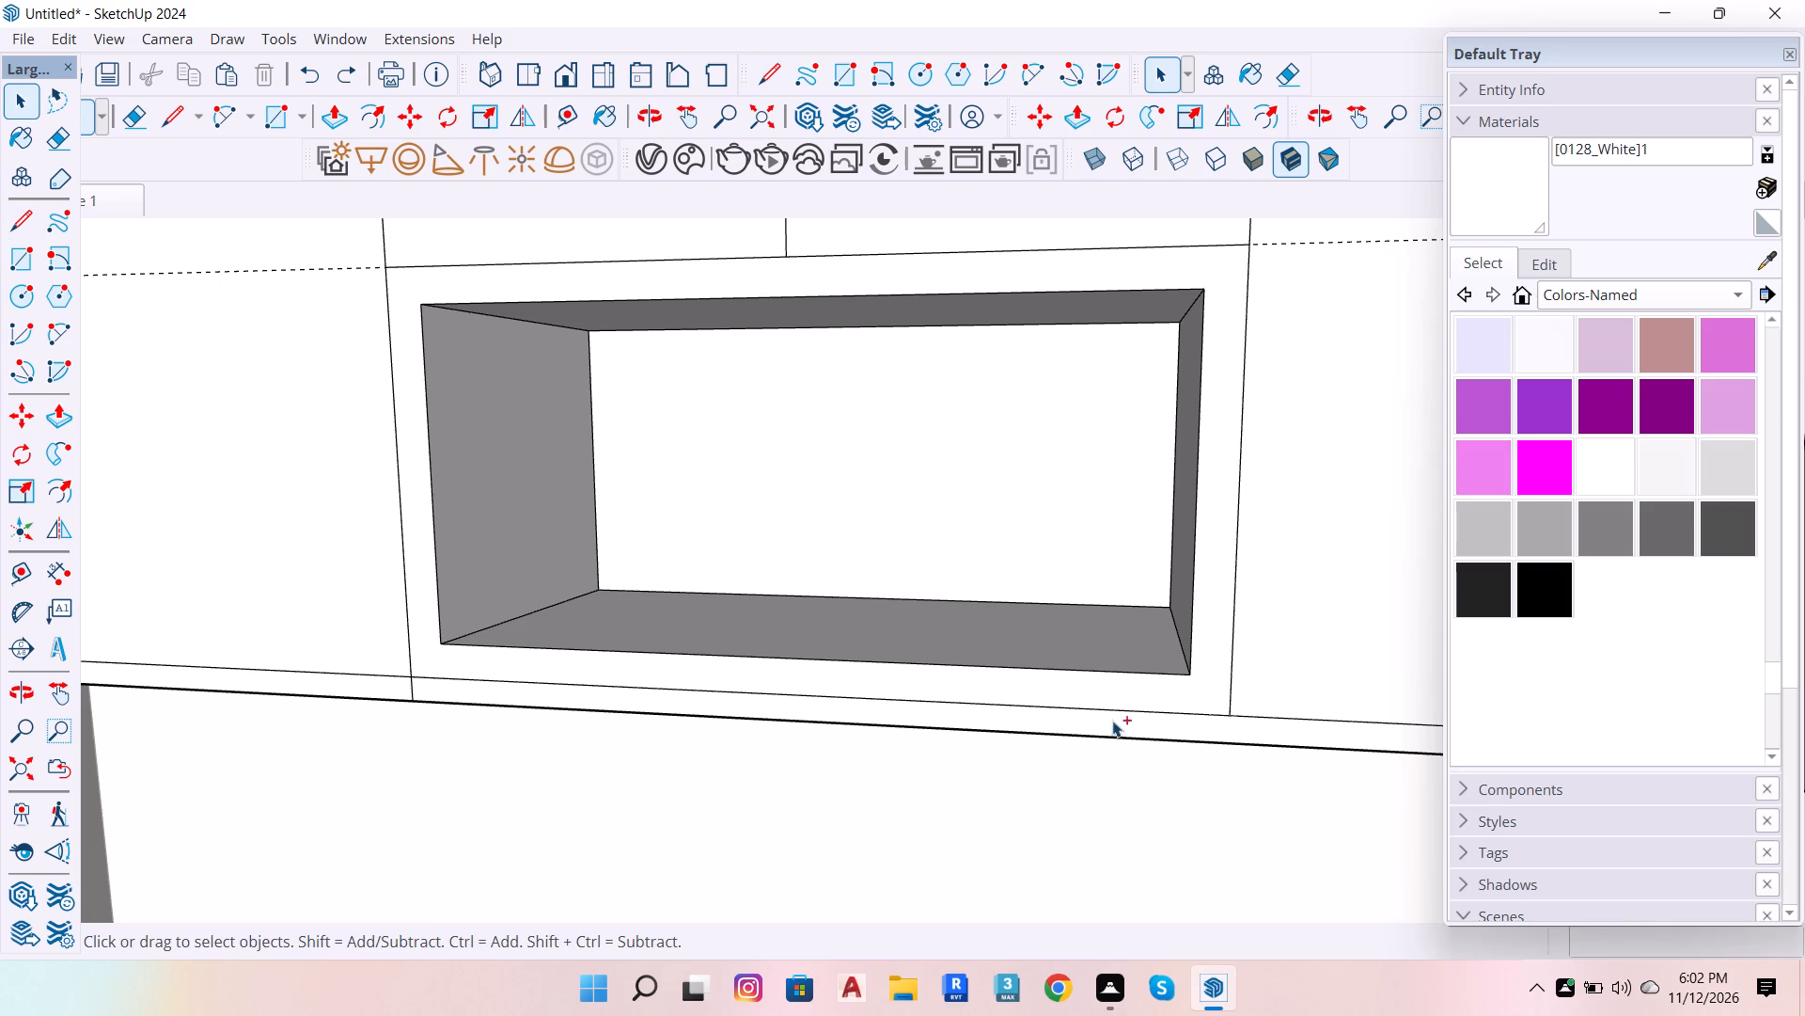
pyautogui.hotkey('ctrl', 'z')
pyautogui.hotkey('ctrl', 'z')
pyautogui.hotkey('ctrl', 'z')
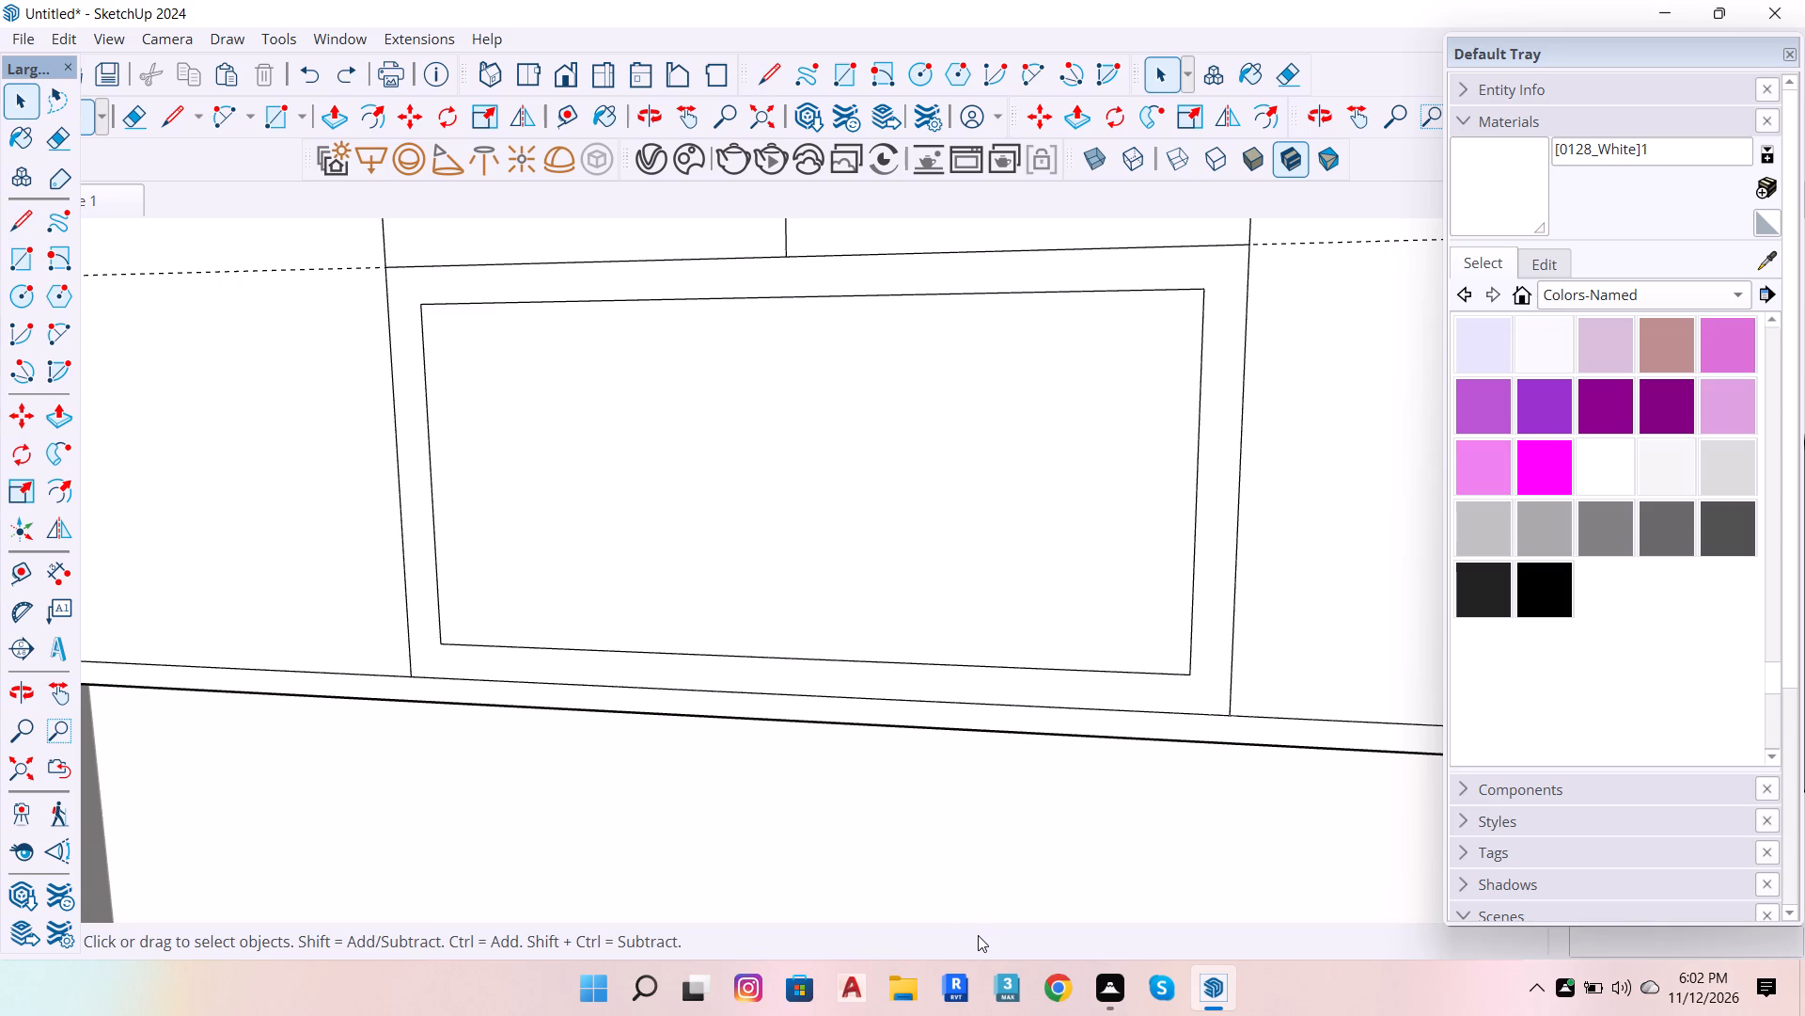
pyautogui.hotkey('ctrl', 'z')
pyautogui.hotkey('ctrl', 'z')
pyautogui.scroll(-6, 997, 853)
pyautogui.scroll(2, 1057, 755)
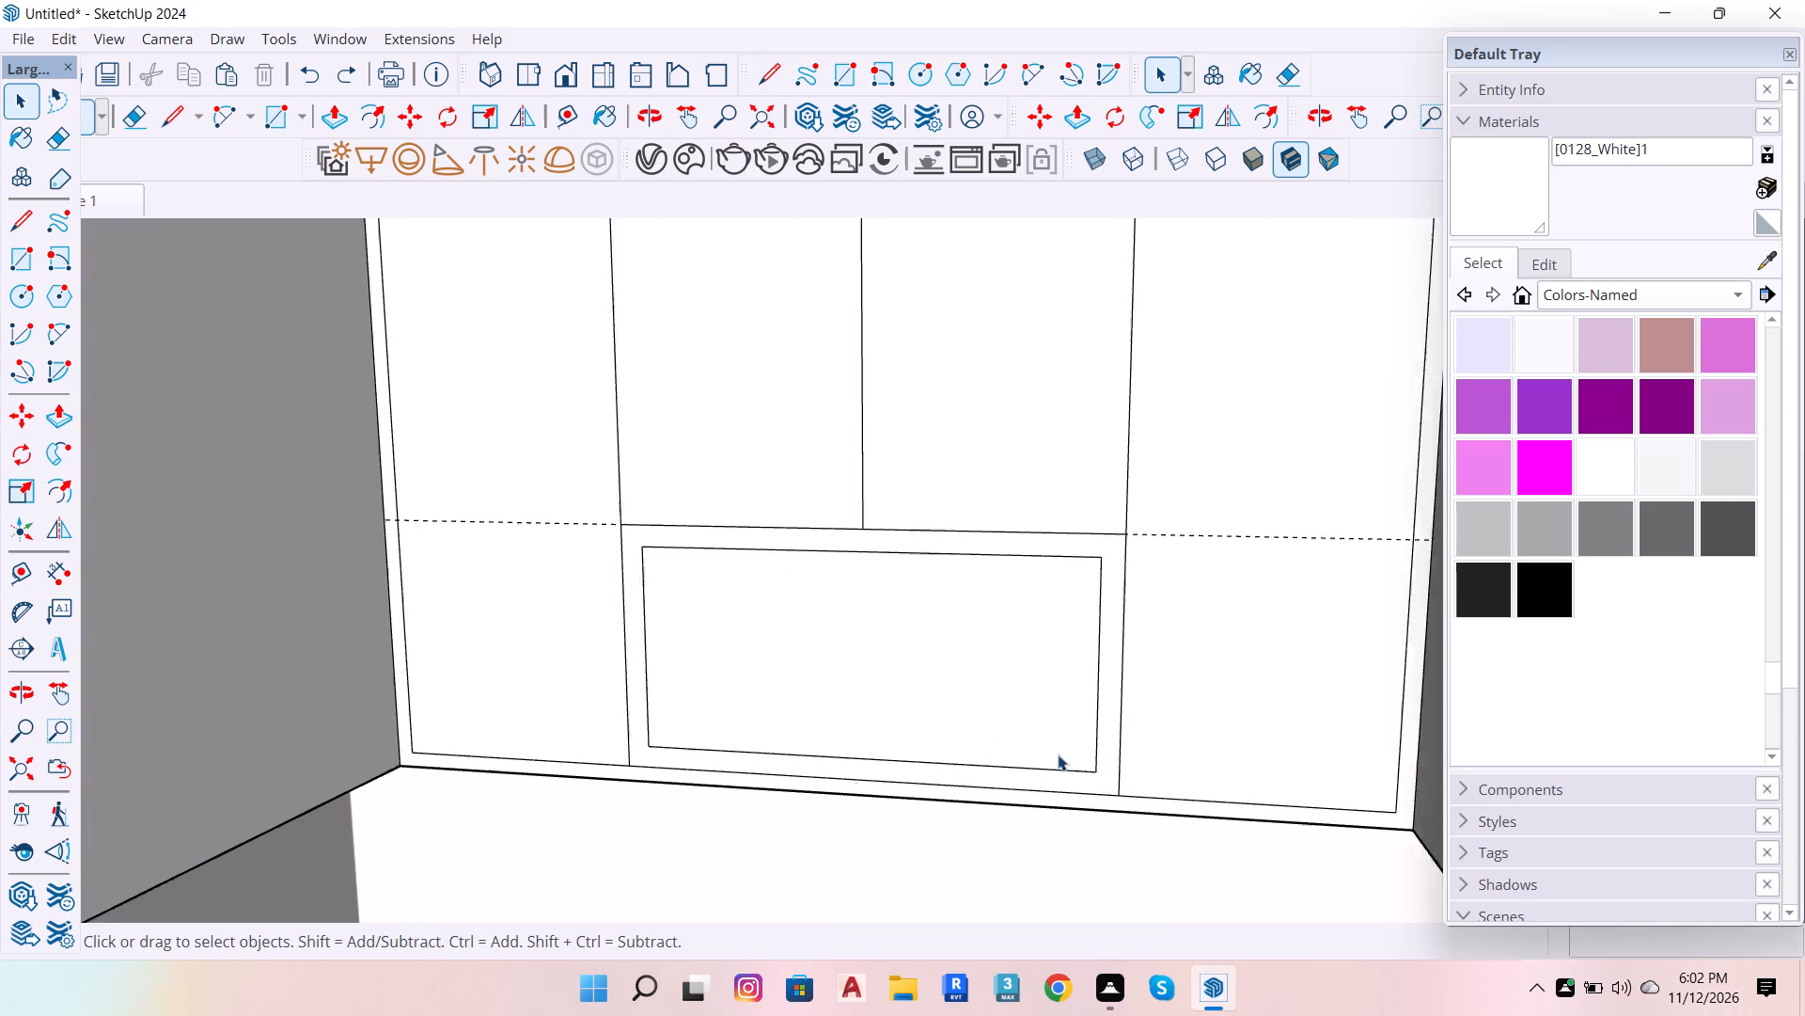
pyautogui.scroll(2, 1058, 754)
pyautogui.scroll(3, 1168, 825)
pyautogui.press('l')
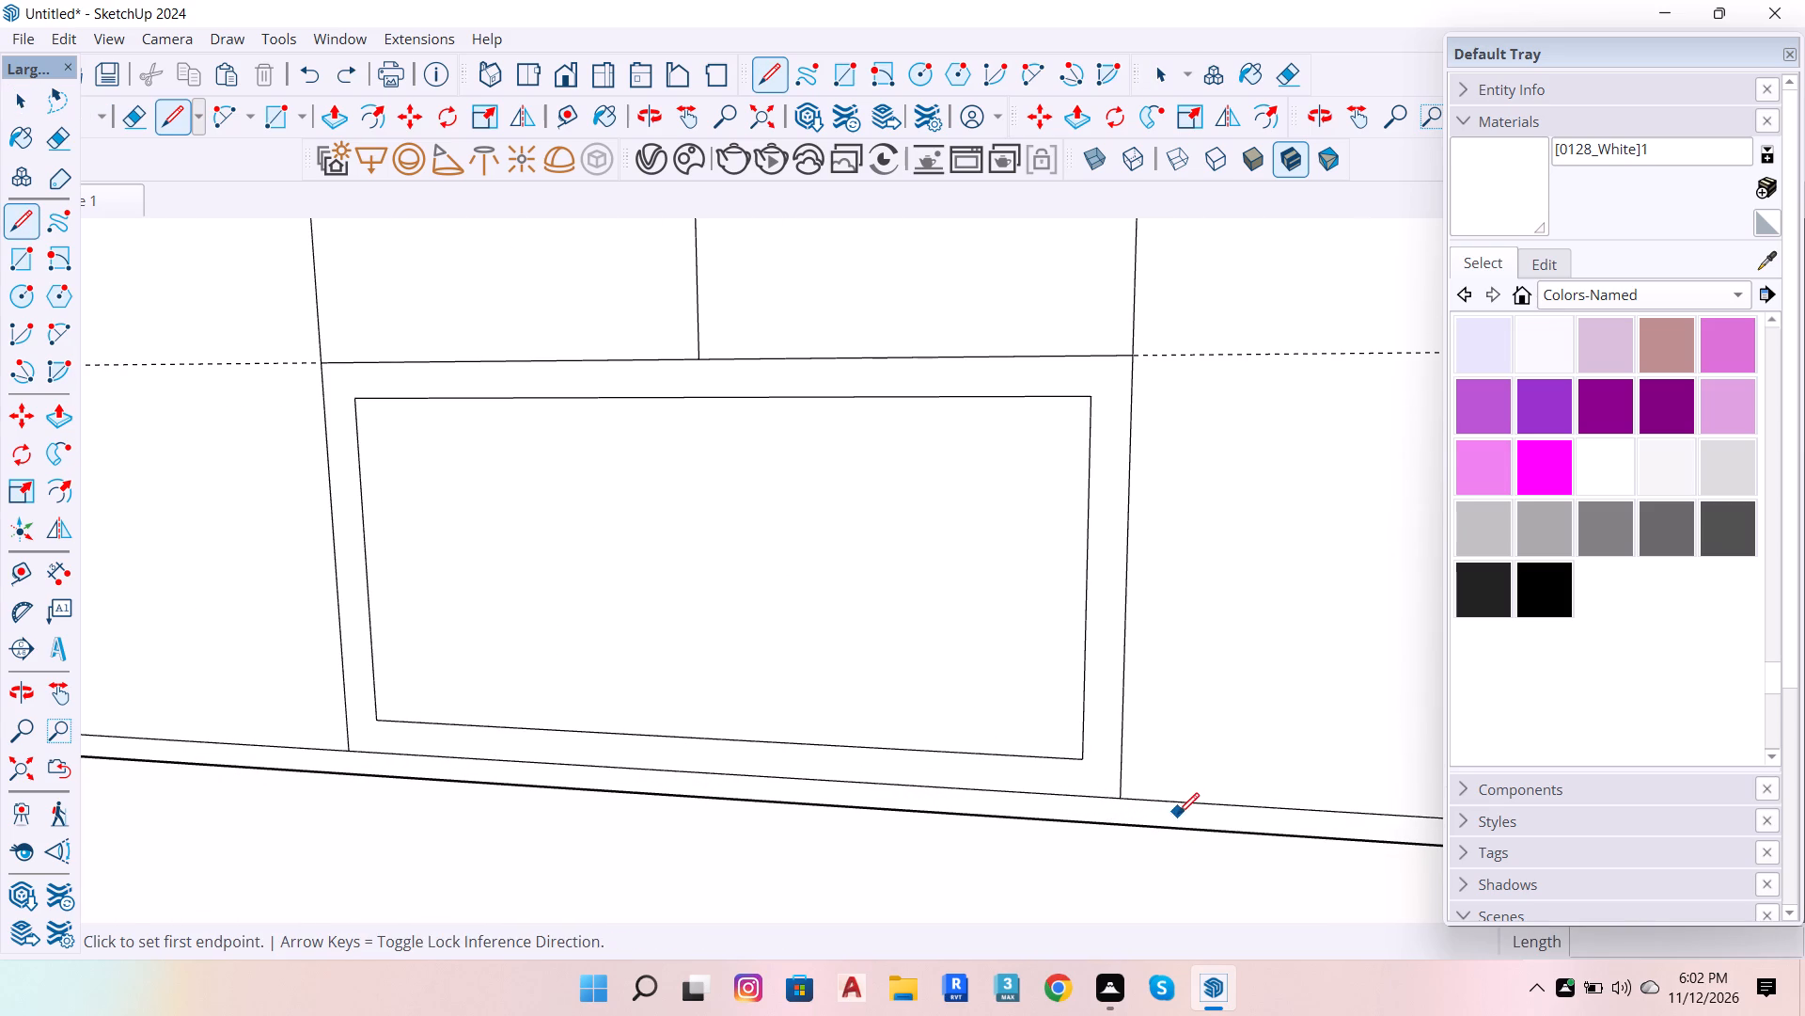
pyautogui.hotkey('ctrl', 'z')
# Draw short lines extending both dividers of the lower middle panel down to the cabinet's bottom edge.
pyautogui.click(1120, 801)
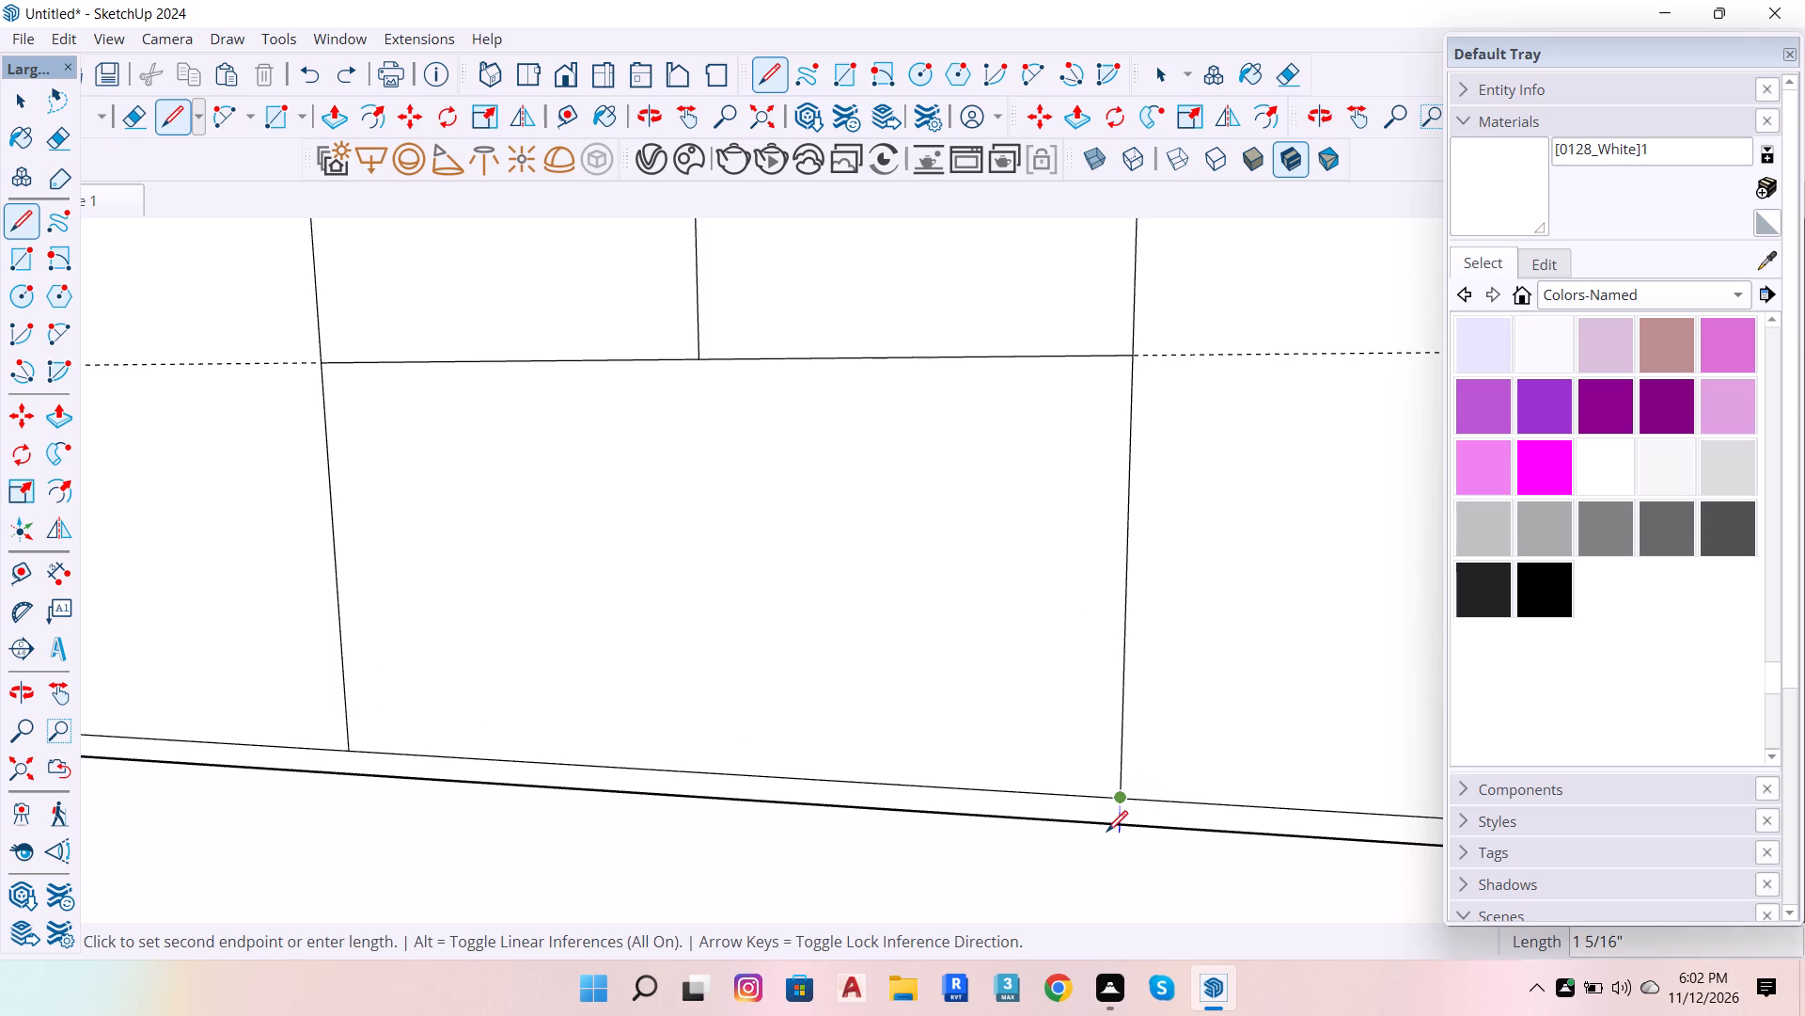
pyautogui.click(1122, 824)
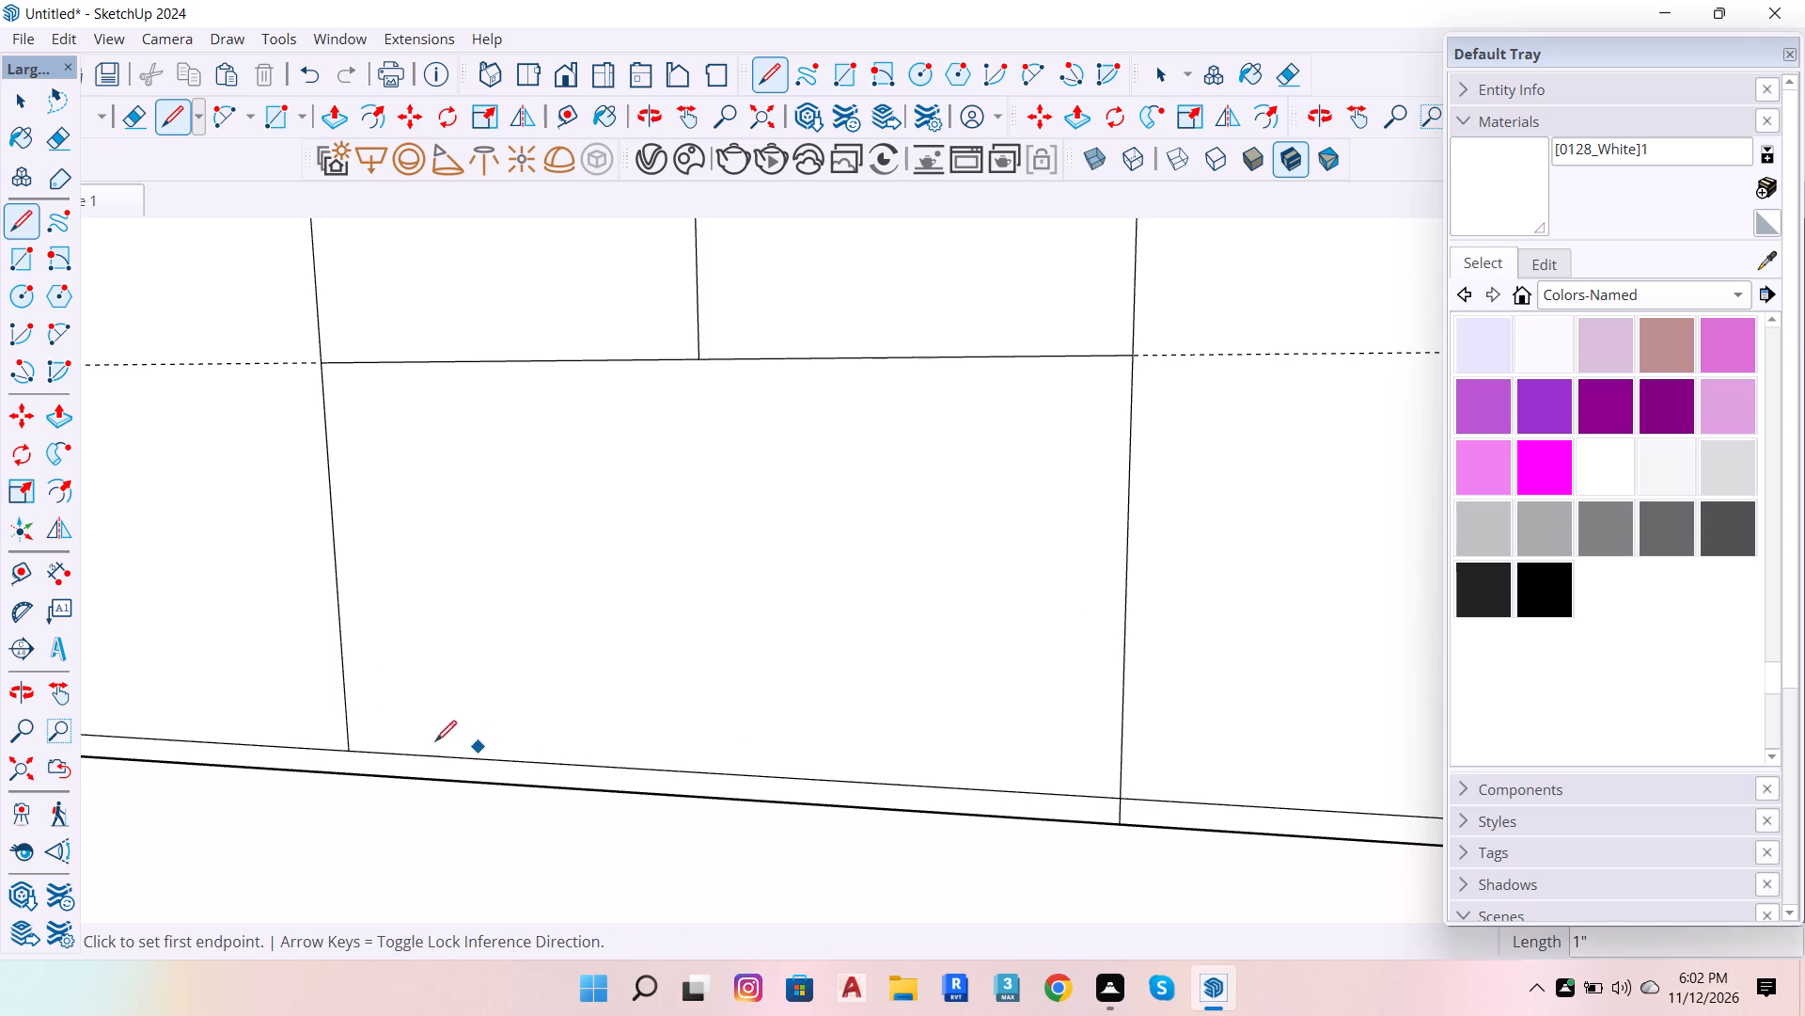
pyautogui.click(345, 756)
pyautogui.click(349, 781)
# Erase the border line between the two divider extensions so the lower middle panel reaches the bottom edge.
pyautogui.press('e')
pyautogui.moveTo(537, 743); pyautogui.dragTo(547, 766)
pyautogui.press('space')
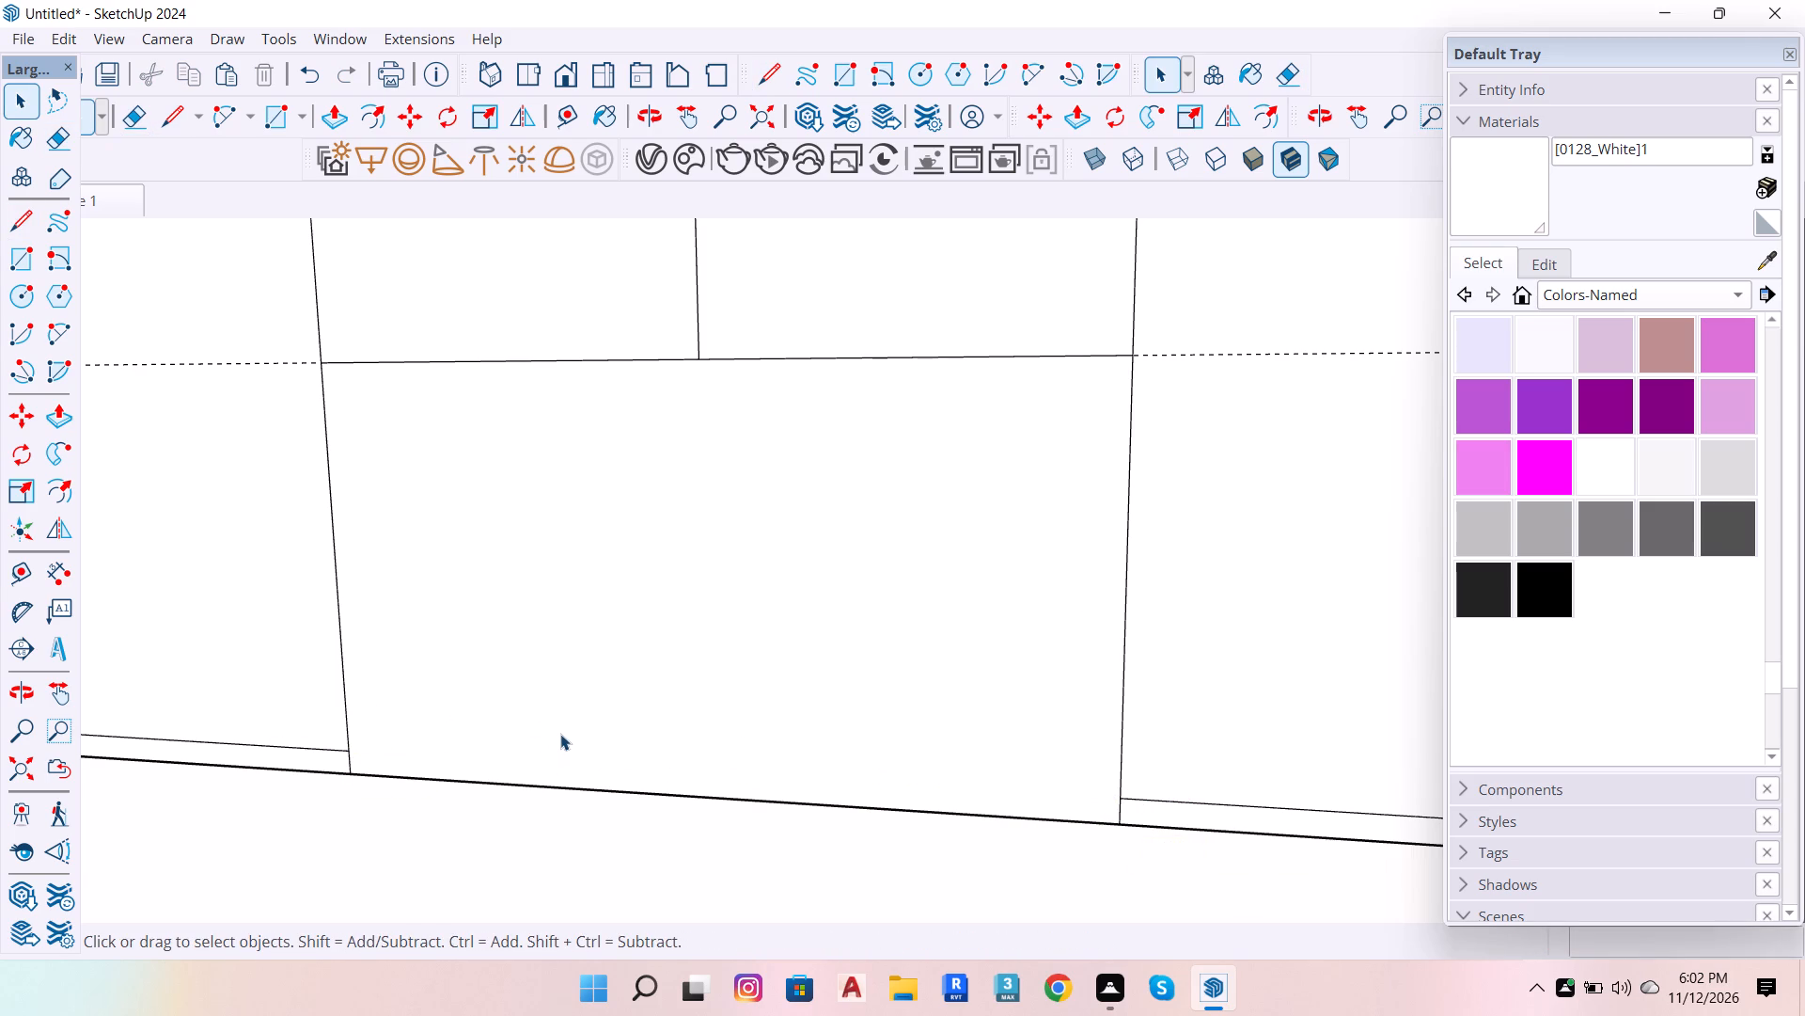
# Offset the outline of the extended lower middle panel 1.4" inward.
pyautogui.doubleClick(560, 734)
pyautogui.press('f')
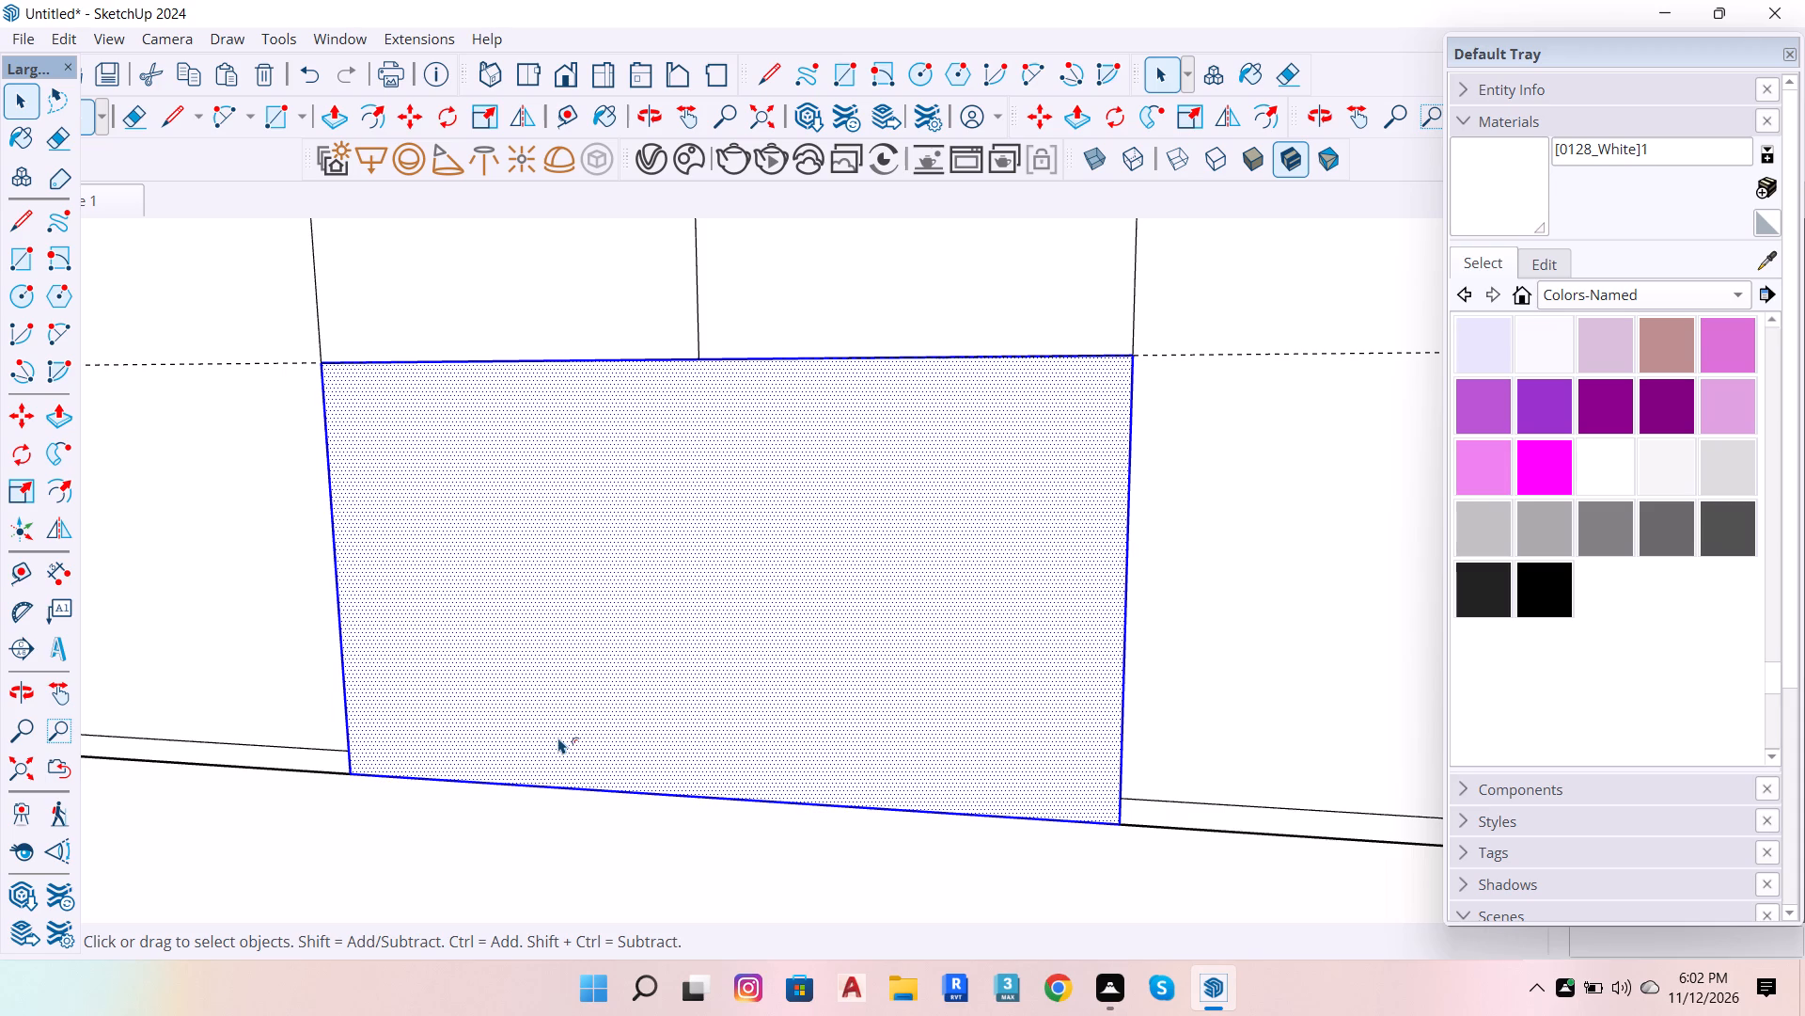
pyautogui.click(588, 779)
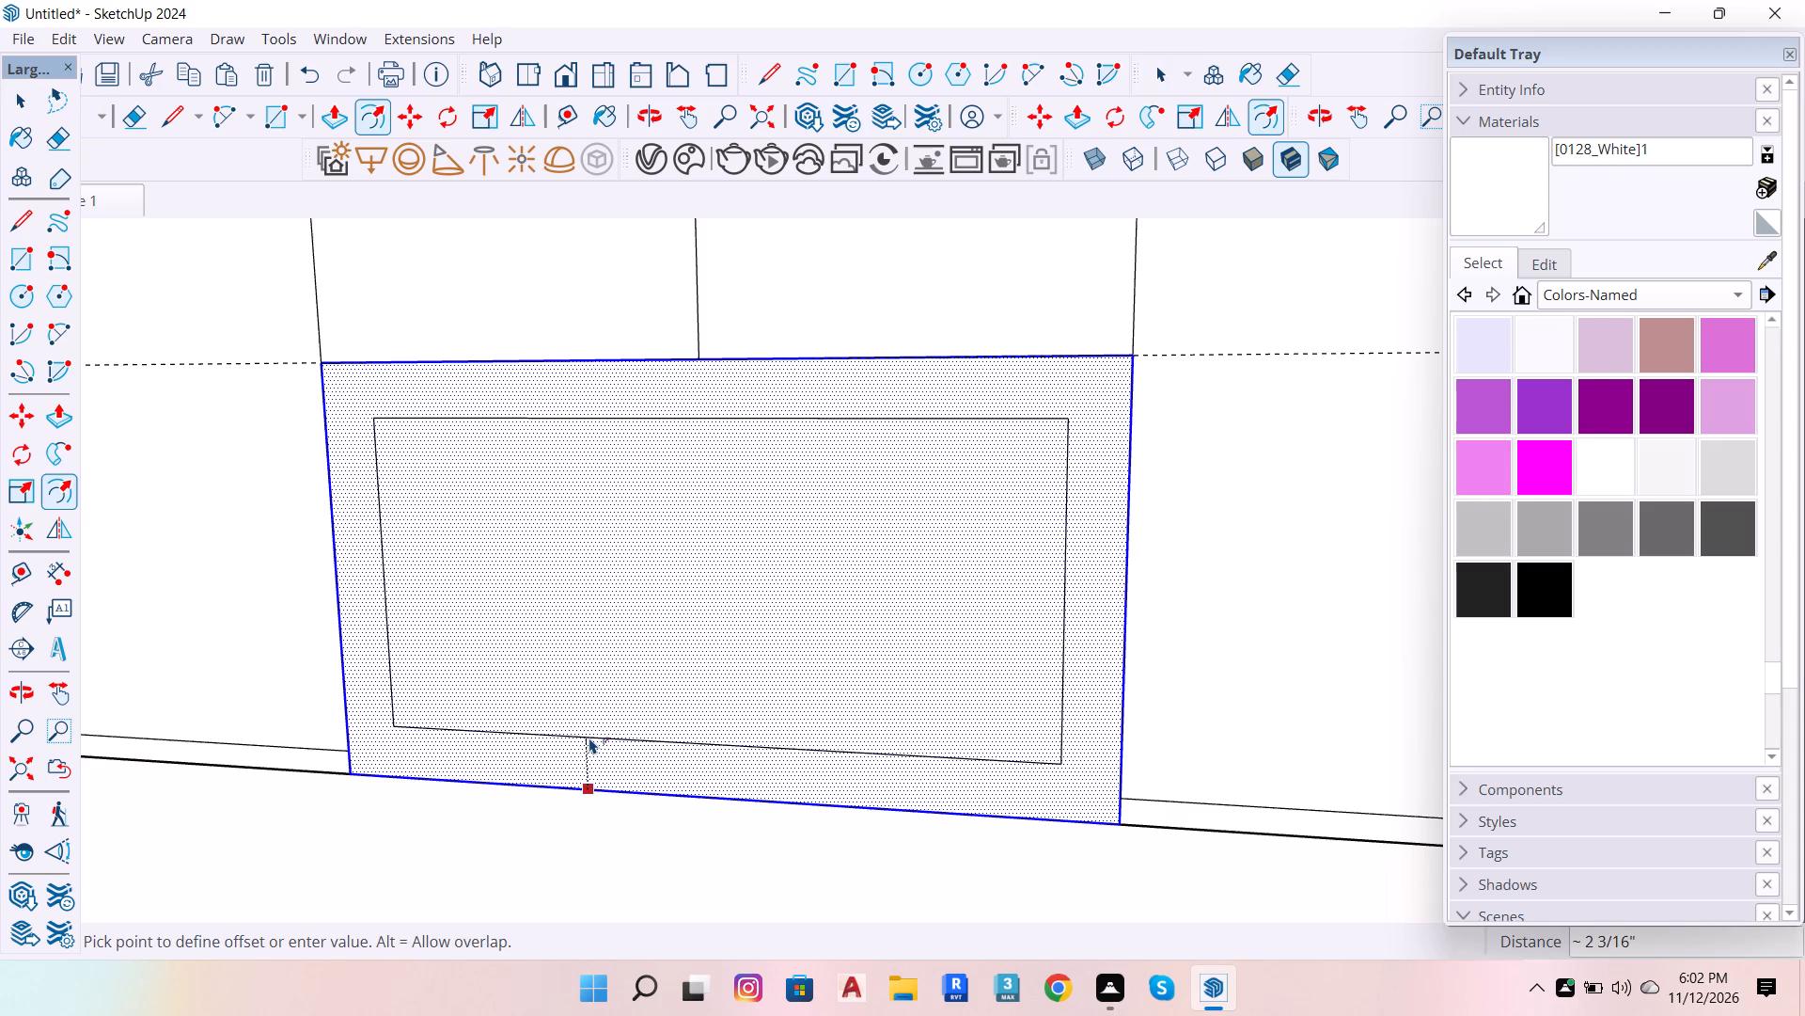
pyautogui.press('1')
pyautogui.press('.')
pyautogui.press('4')
pyautogui.press('Return')
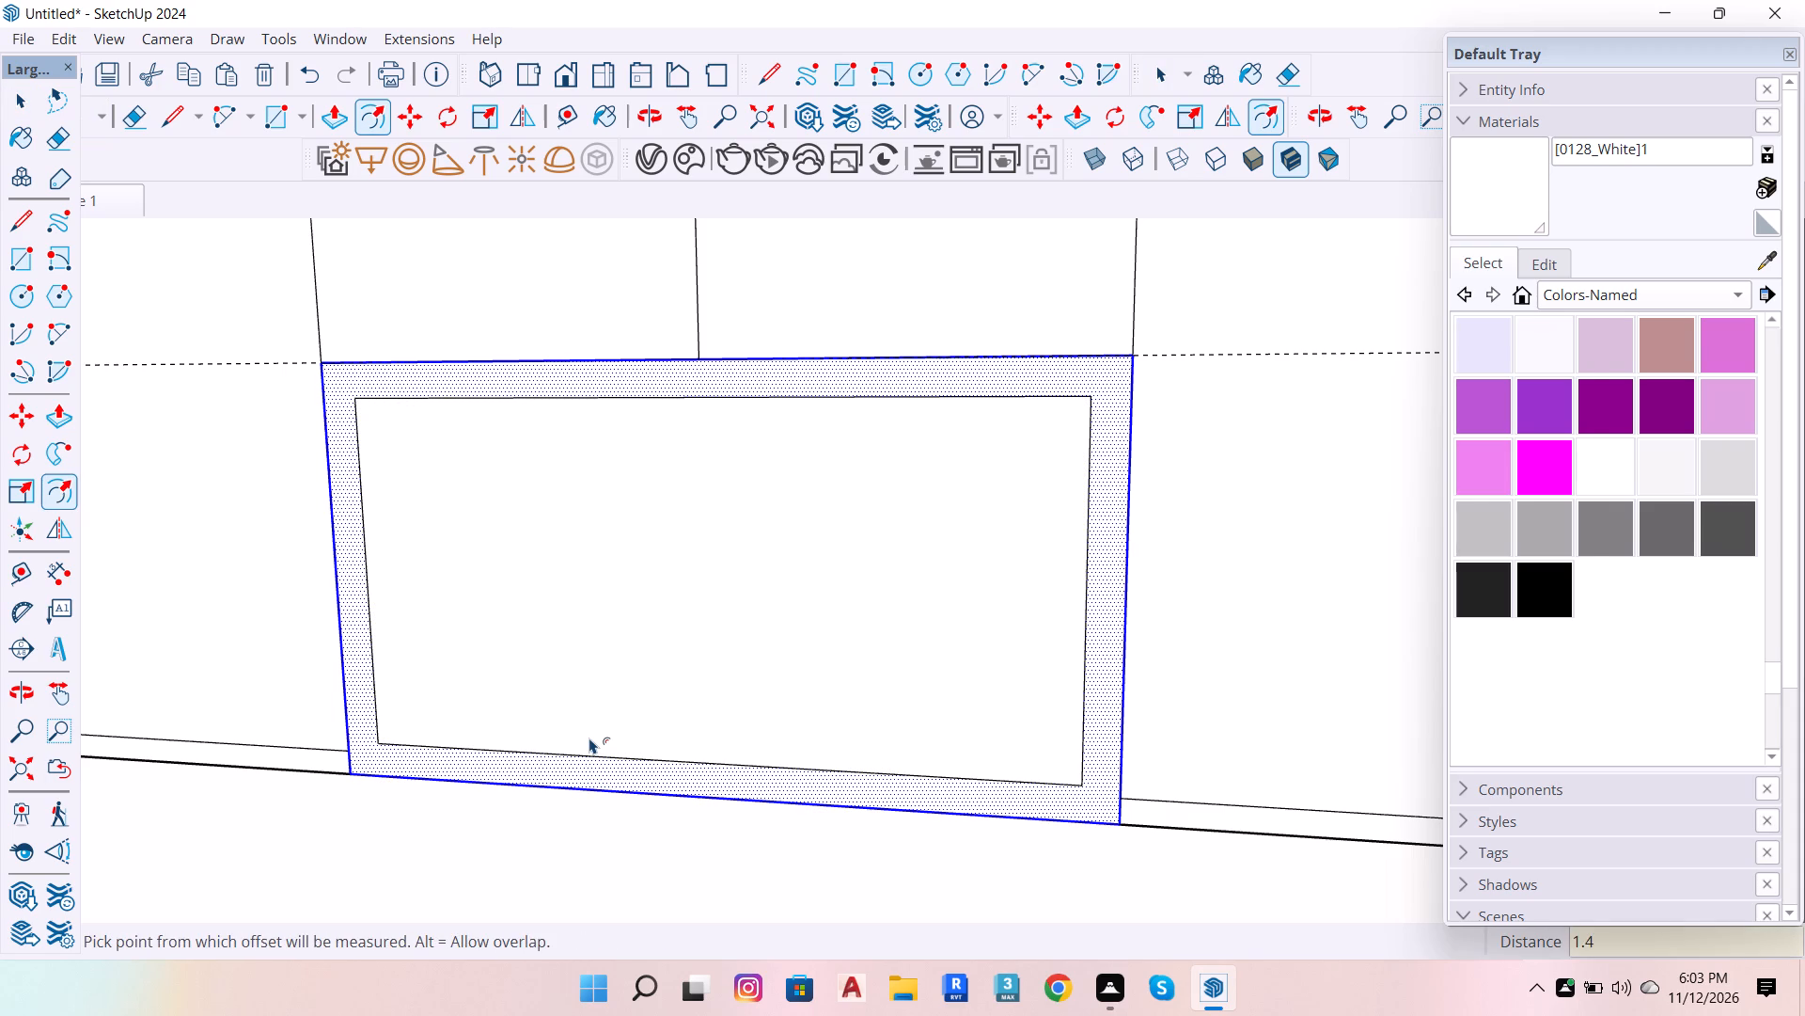
pyautogui.press('space')
# Push the inner rectangle of the lower middle panel 1'3" into the cabinet to form an open niche.
pyautogui.click(661, 643)
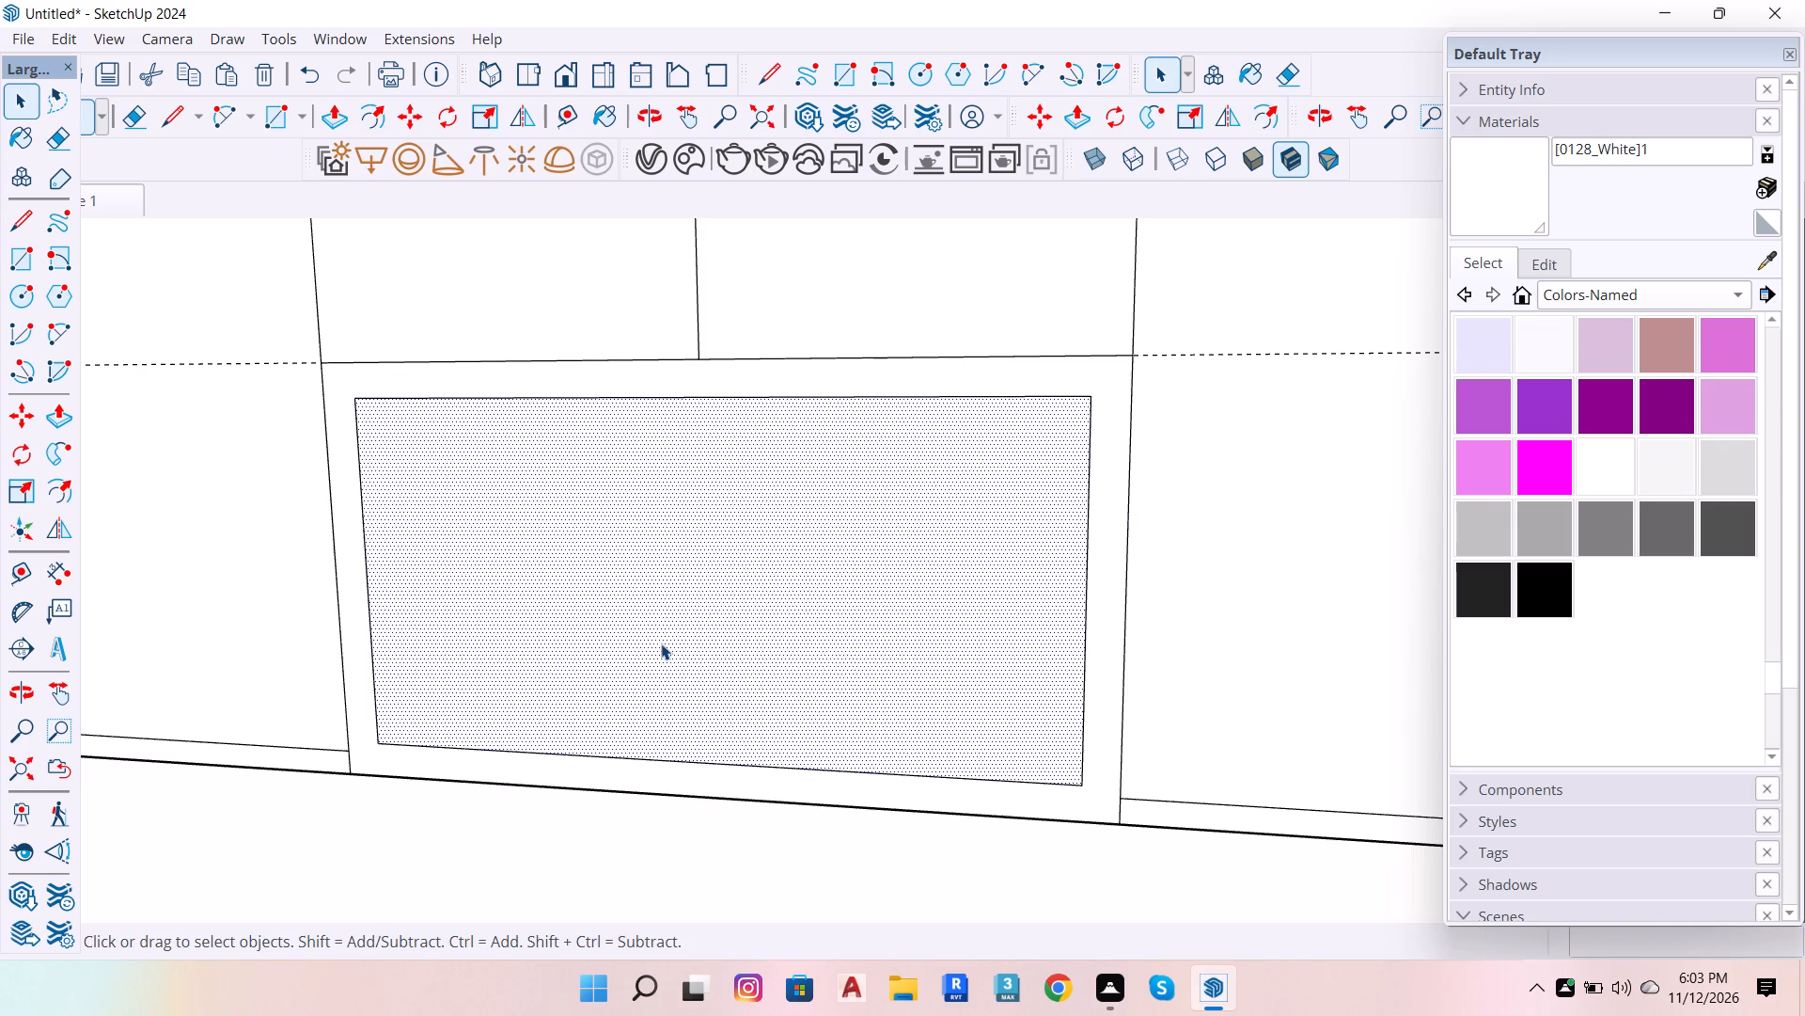
pyautogui.press('p')
pyautogui.click(661, 643)
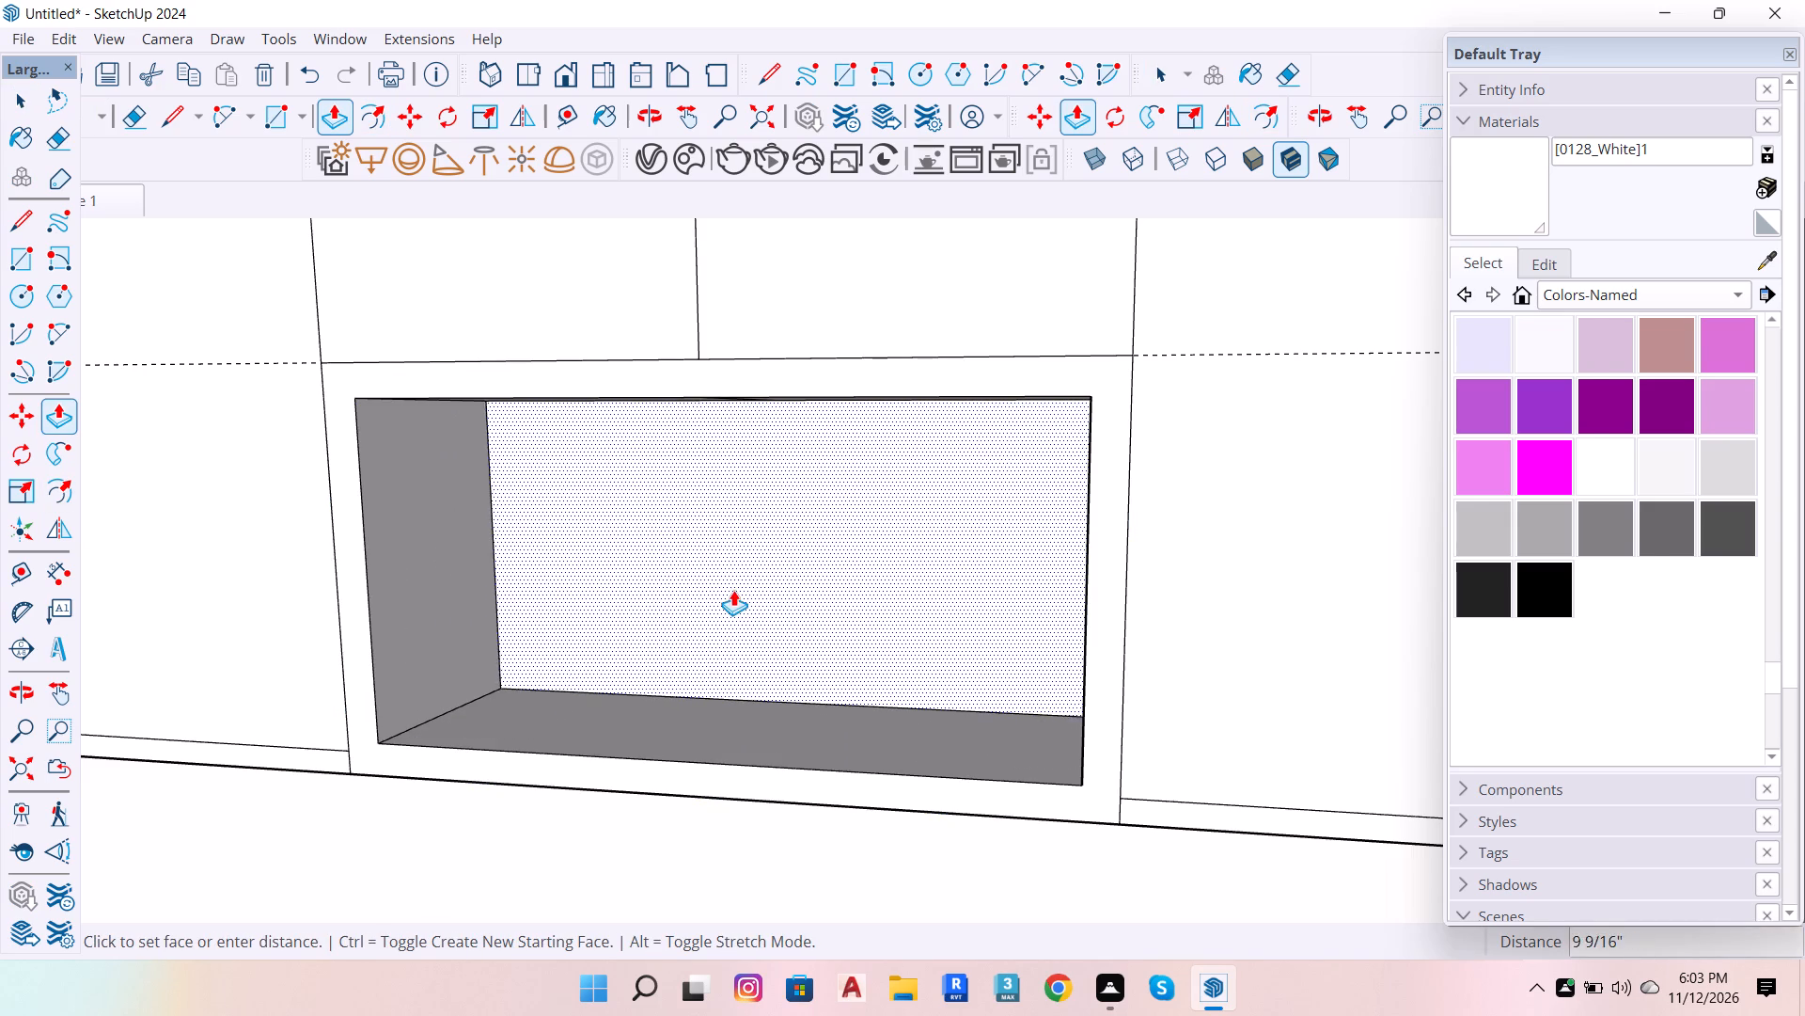
pyautogui.press('1')
pyautogui.press("'")
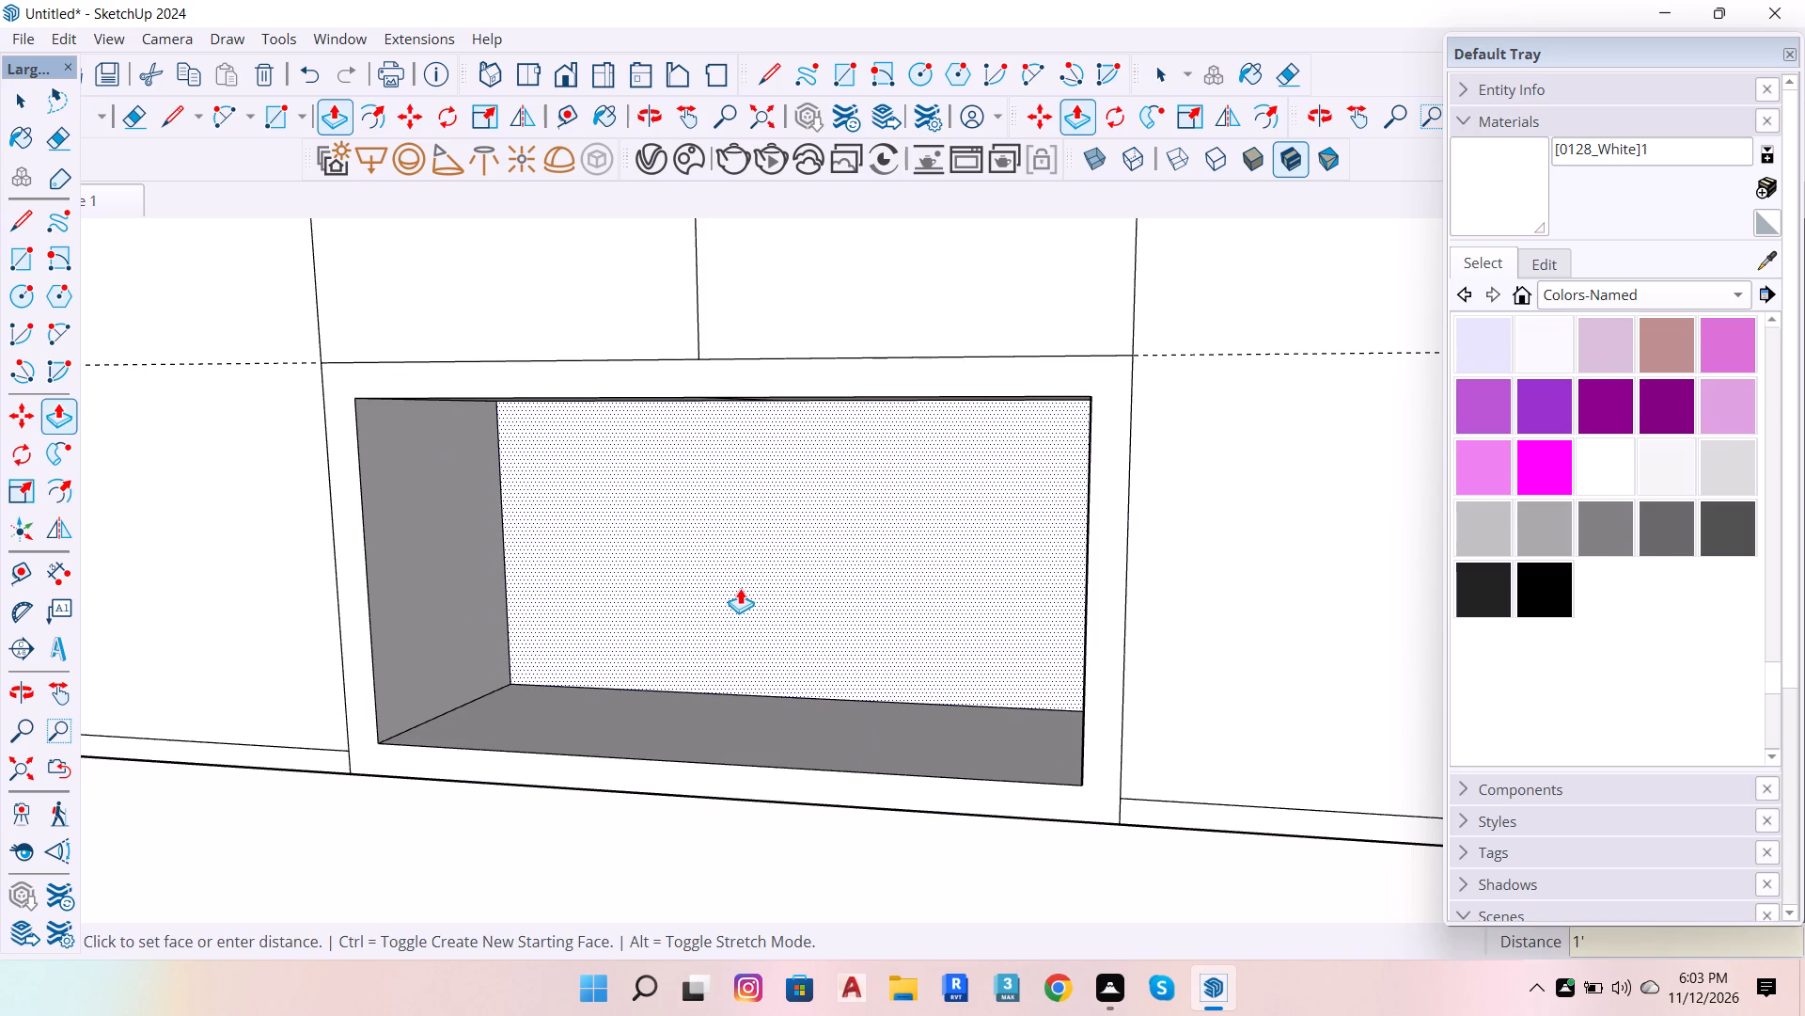
pyautogui.press('3')
pyautogui.press('Return')
pyautogui.scroll(-4, 798, 583)
pyautogui.press('space')
pyautogui.scroll(1, 777, 675)
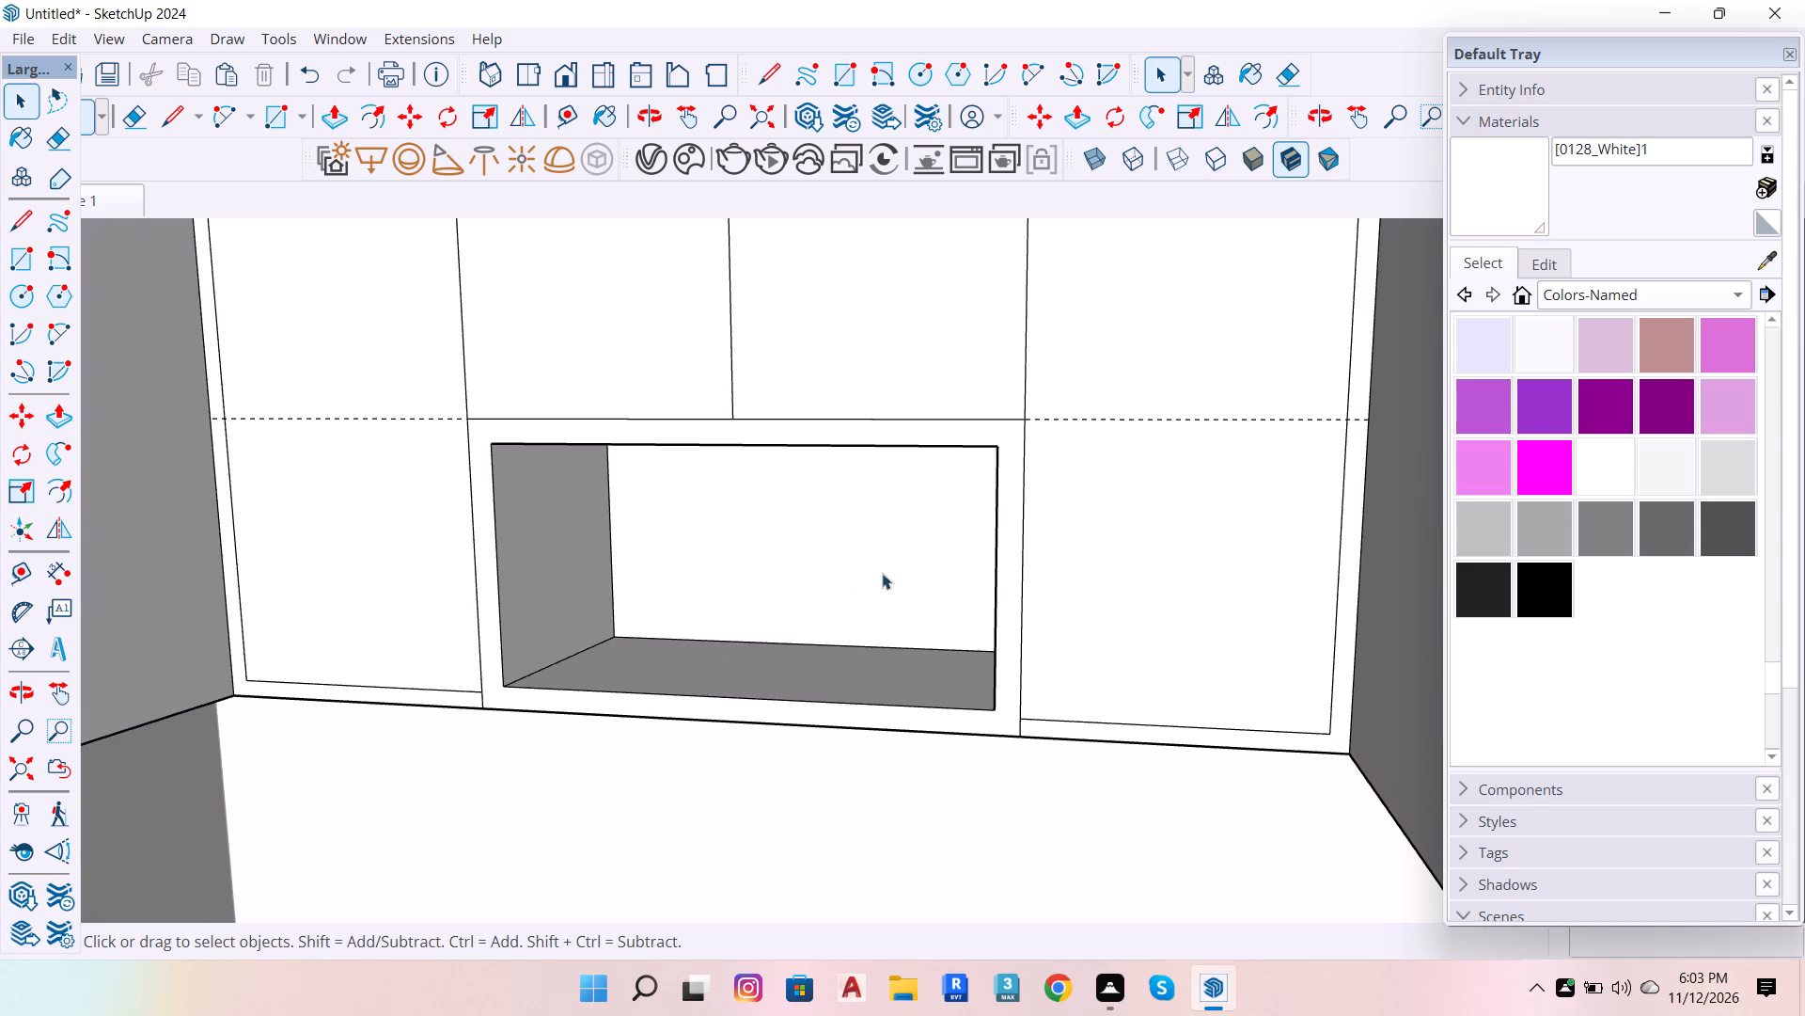
# Place vertical guides 0.6" outside both dividers of the upper middle doors, towards the side panels.
pyautogui.scroll(1, 911, 497)
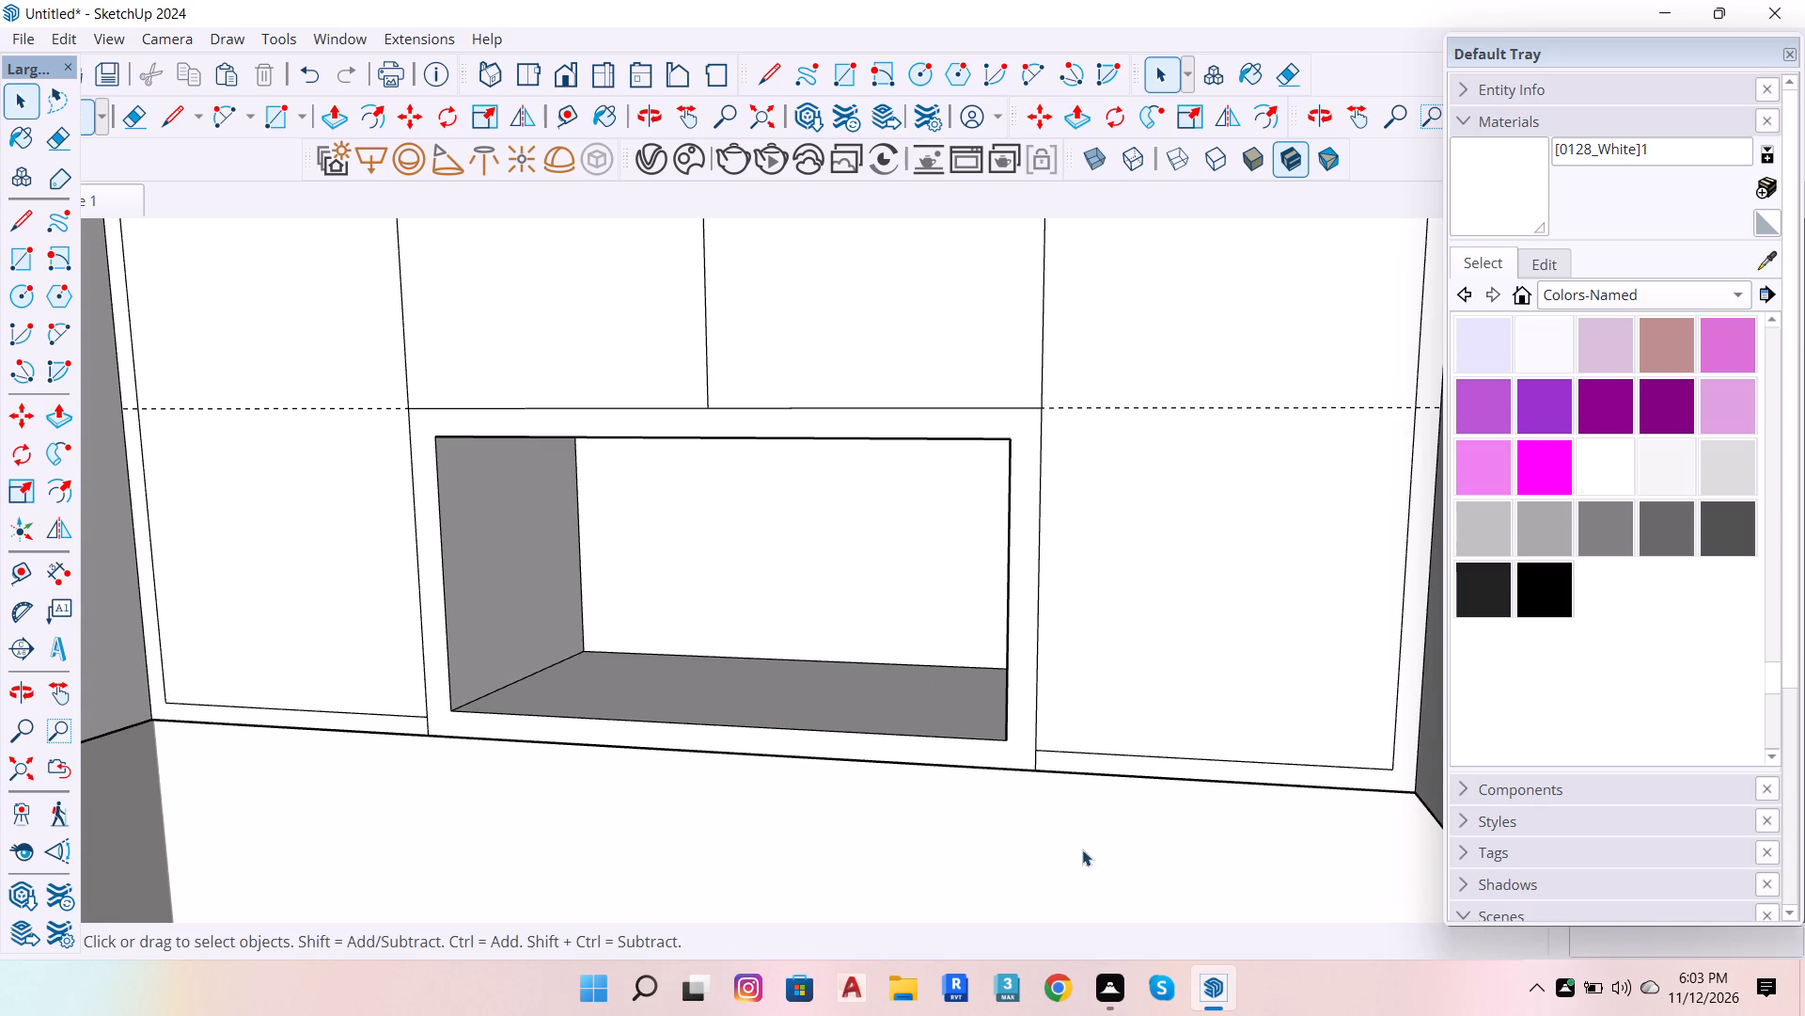
pyautogui.scroll(-4, 1079, 864)
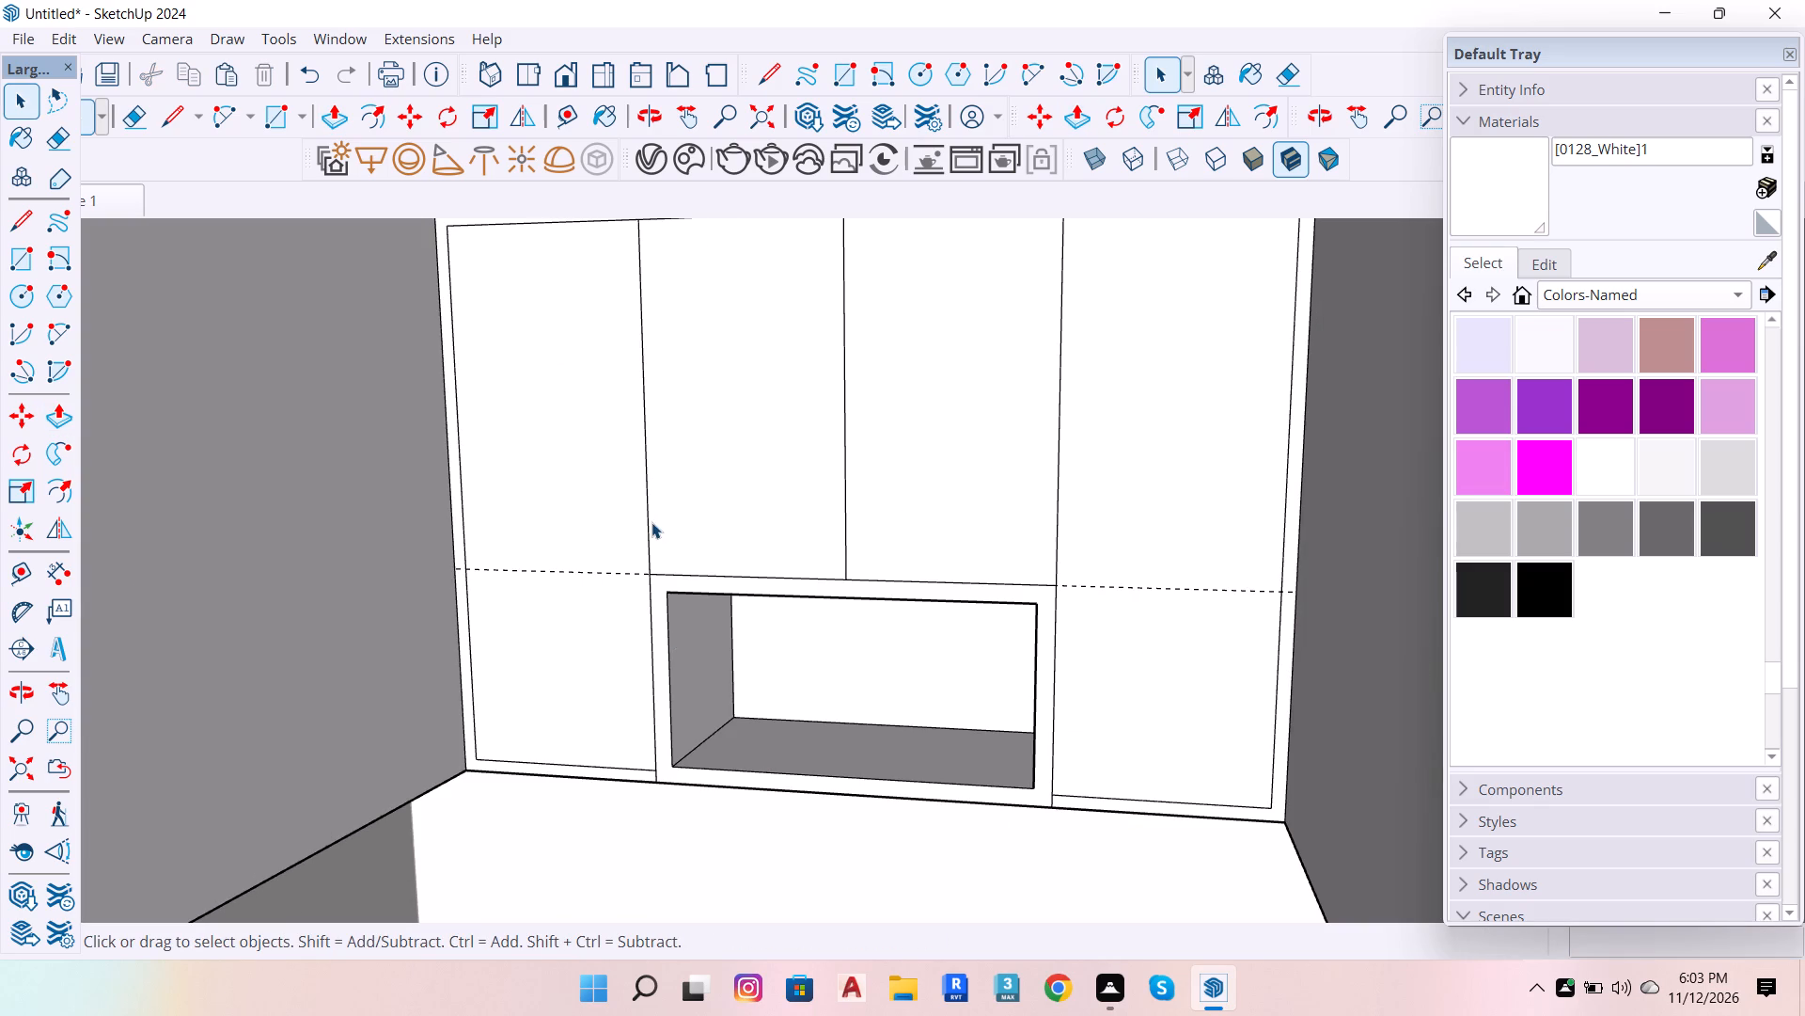
pyautogui.click(650, 522)
pyautogui.press('space')
pyautogui.write('t')
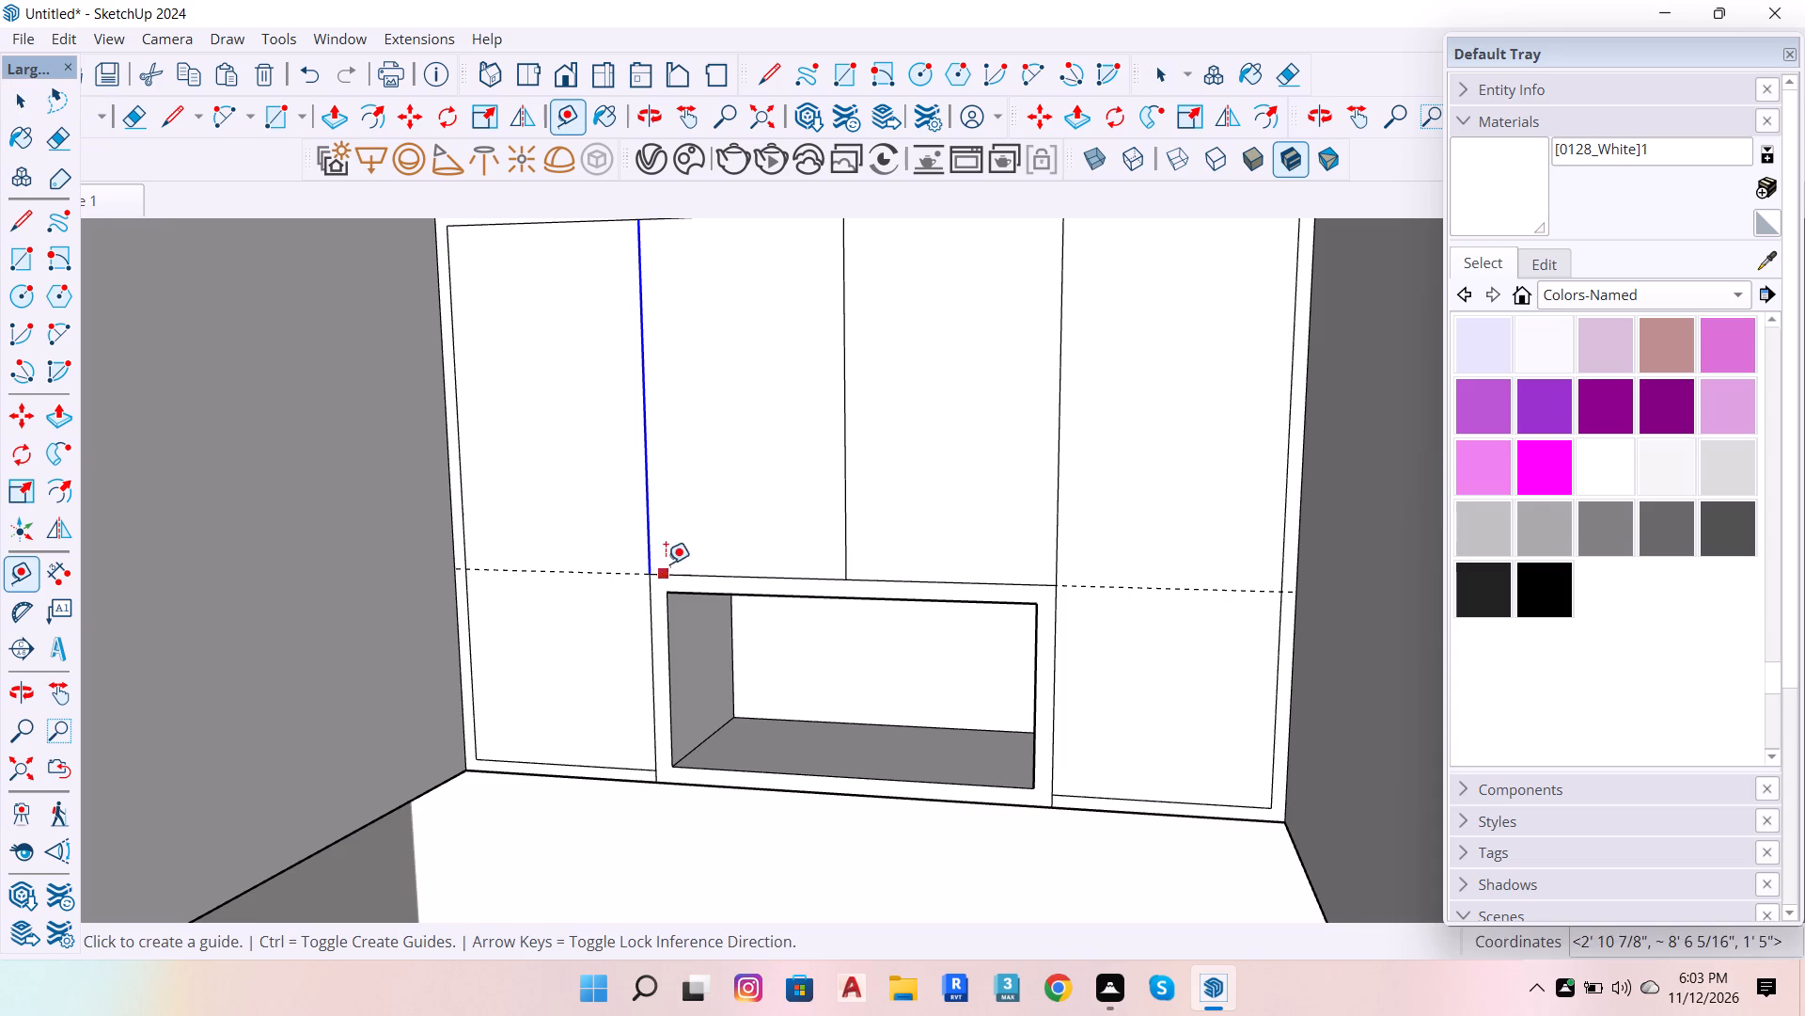
pyautogui.click(651, 522)
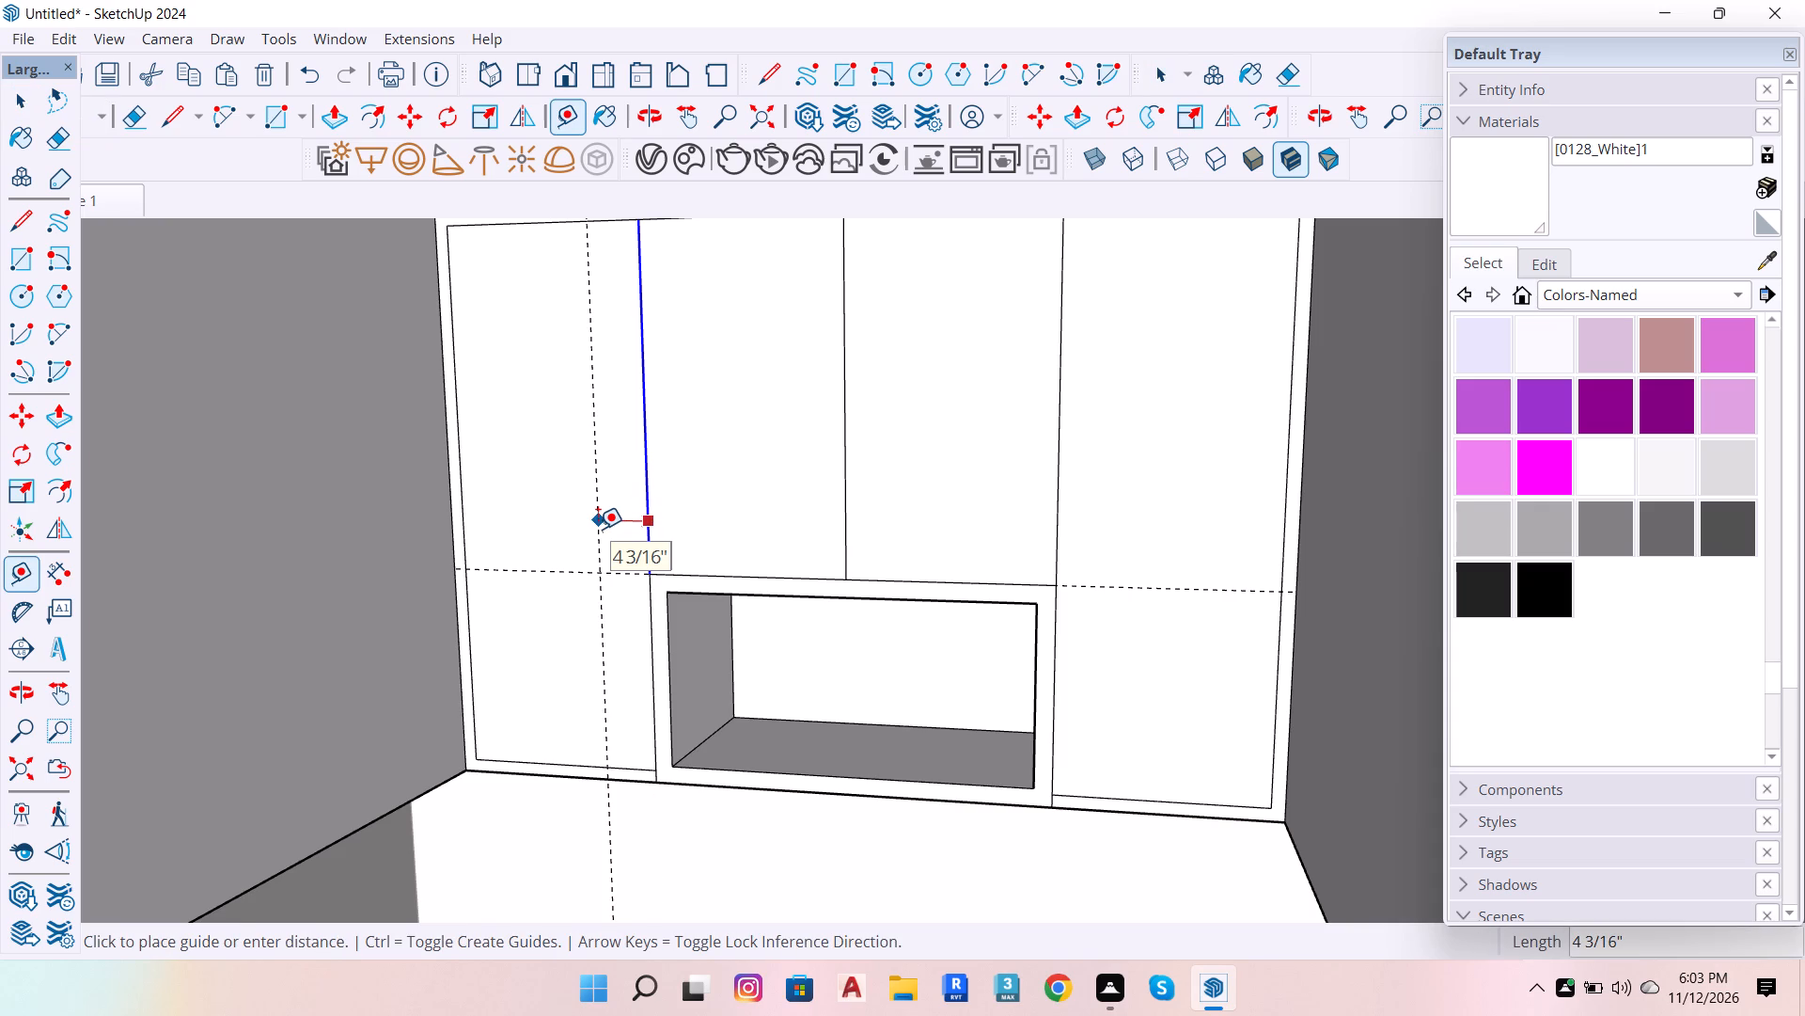
pyautogui.write('.6')
pyautogui.press('Return')
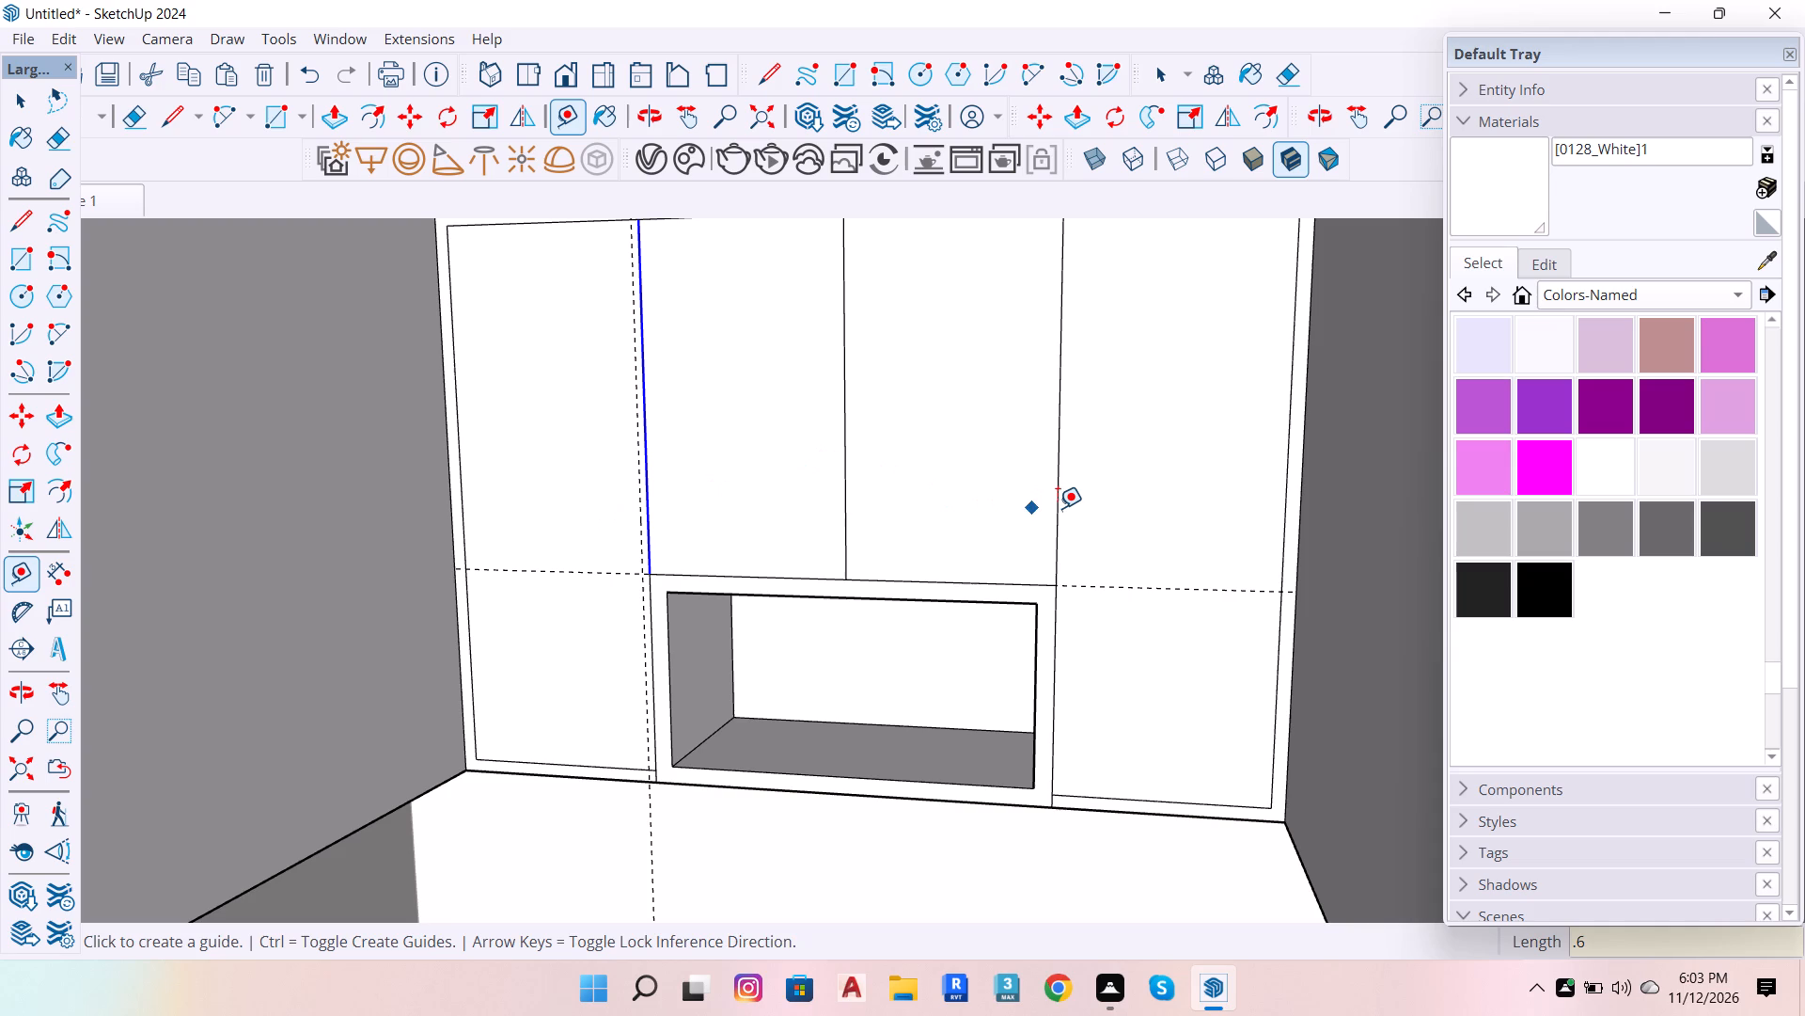
pyautogui.click(1054, 510)
pyautogui.write('.6')
pyautogui.press('Return')
# Place vertical guides 0.3" on each side of the centre line between the two upper middle doors.
pyautogui.scroll(4, 831, 487)
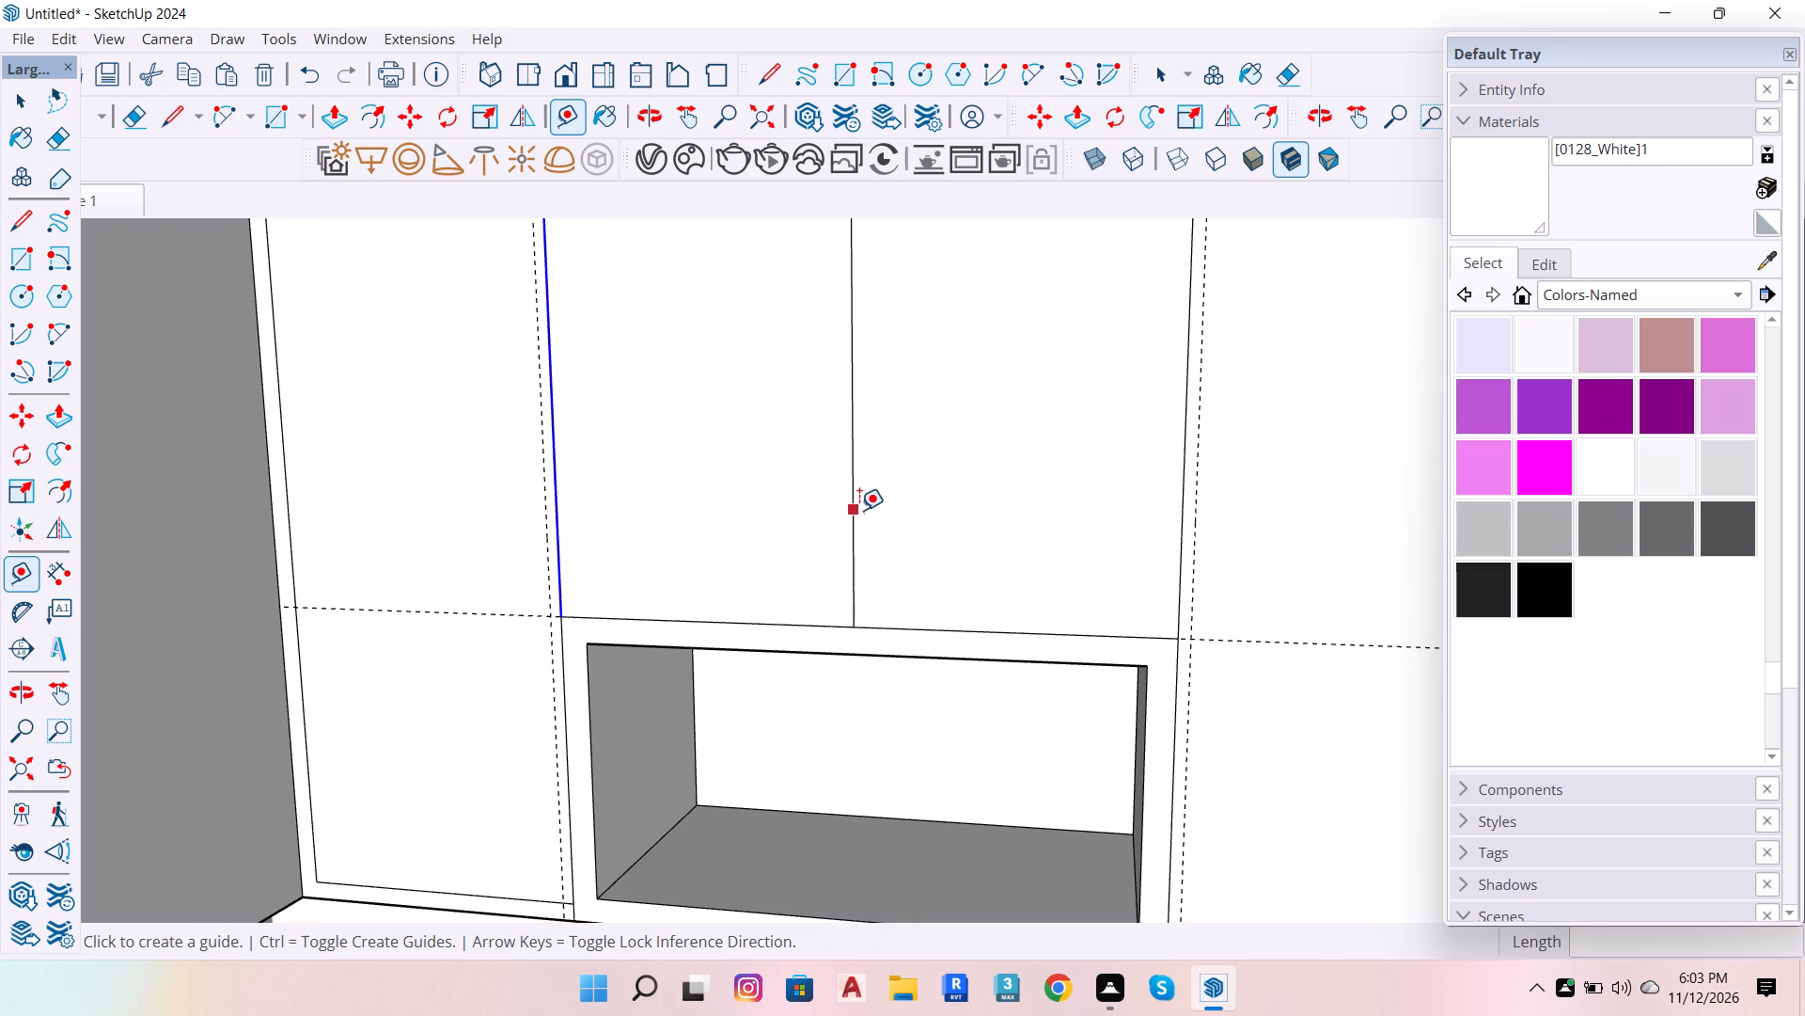
pyautogui.click(853, 514)
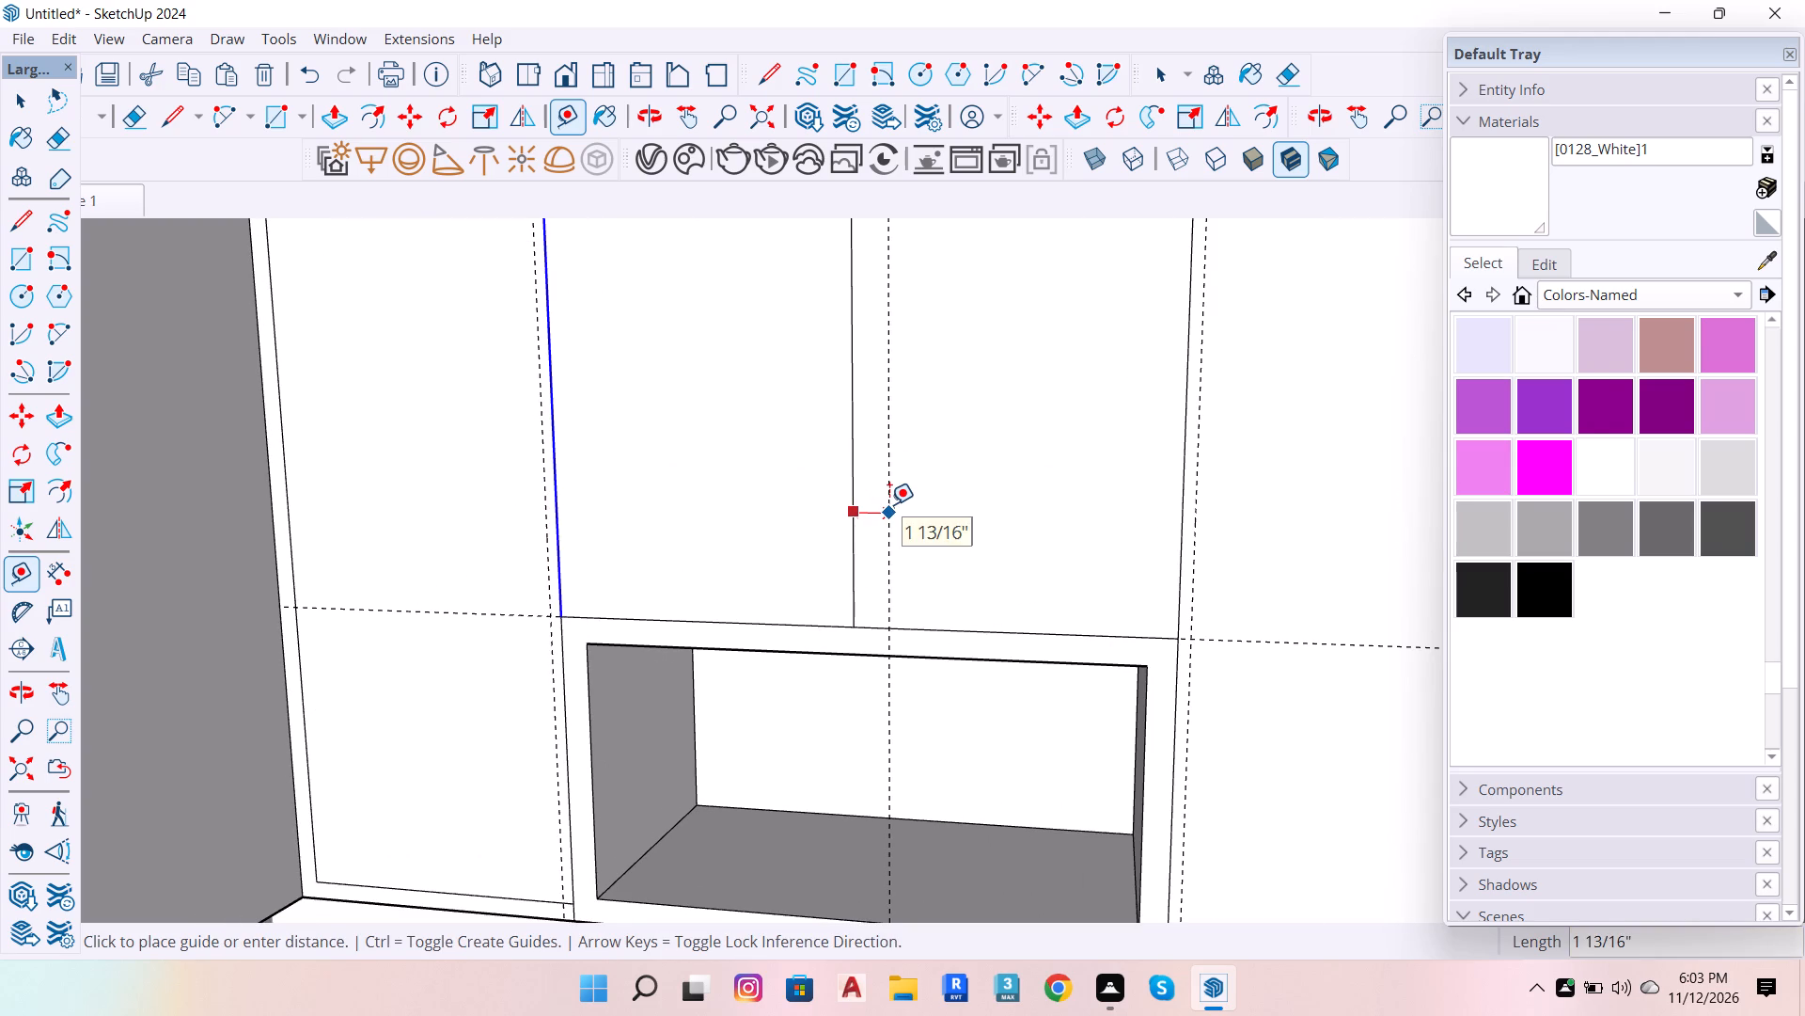
pyautogui.write('.3')
pyautogui.press('Return')
pyautogui.scroll(4, 798, 581)
pyautogui.scroll(3, 868, 649)
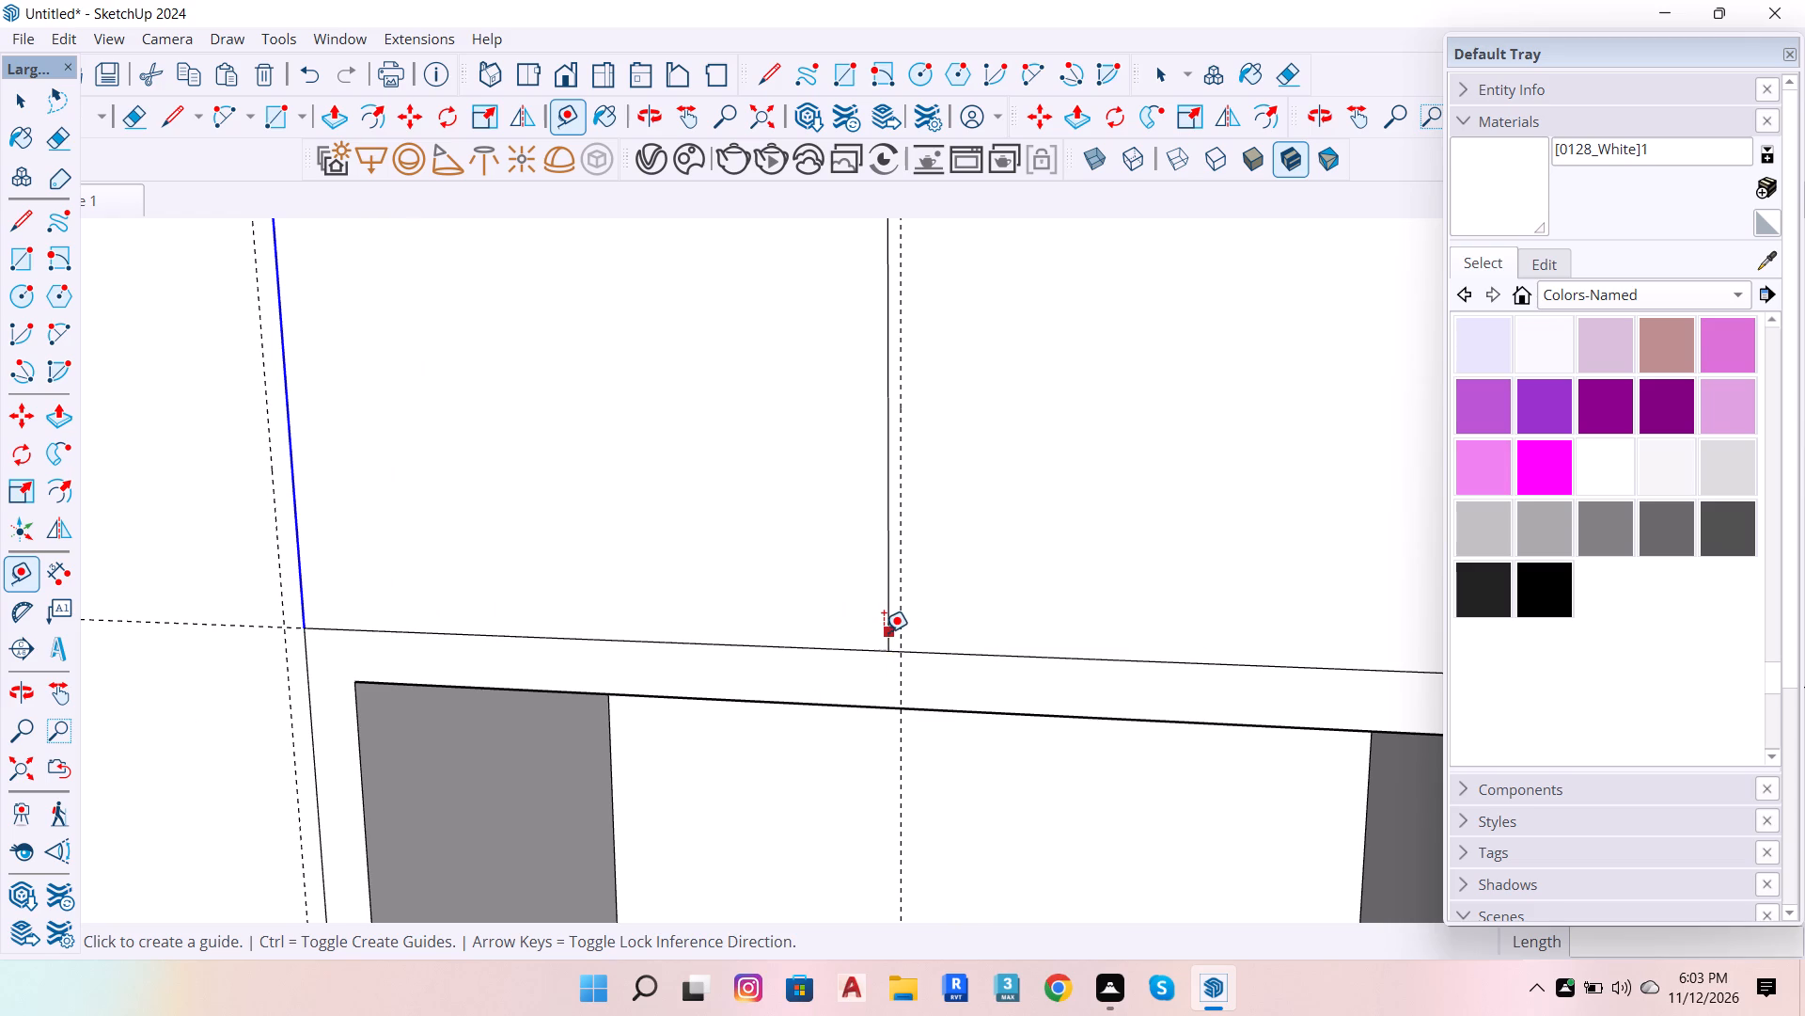
pyautogui.click(884, 627)
pyautogui.write('.3')
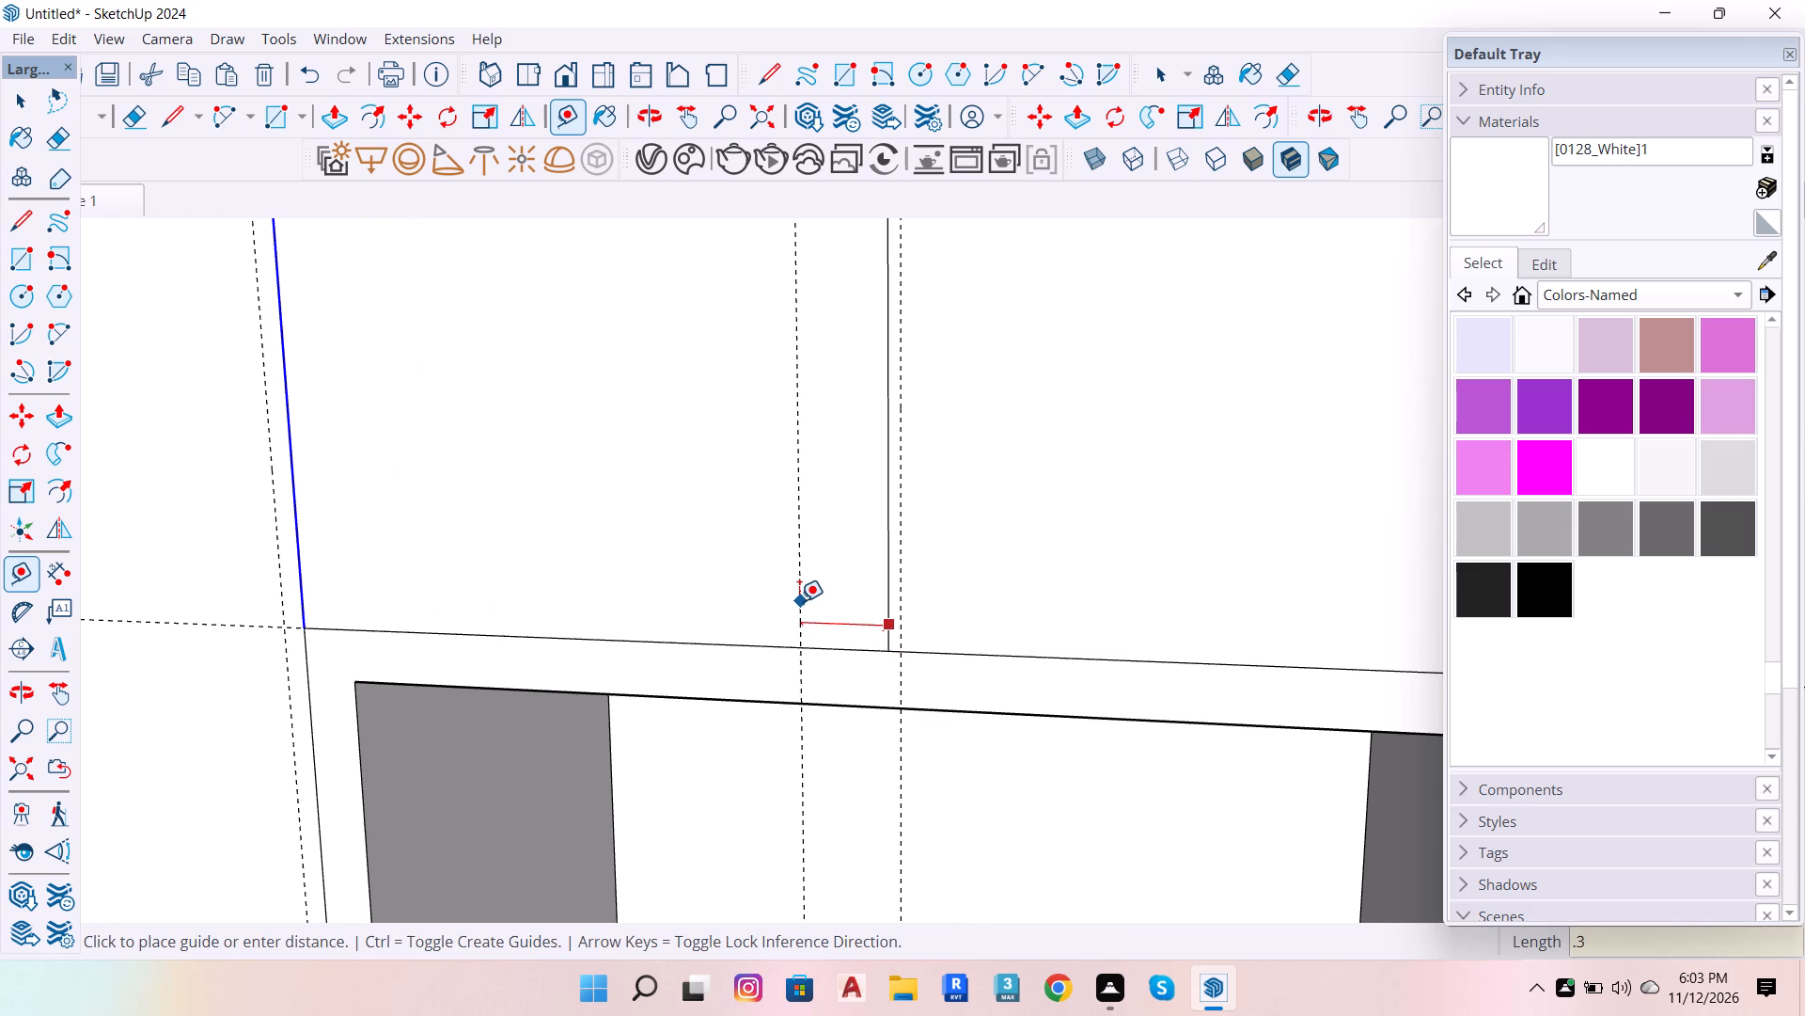
pyautogui.press('Return')
pyautogui.scroll(5, 872, 590)
pyautogui.press('space')
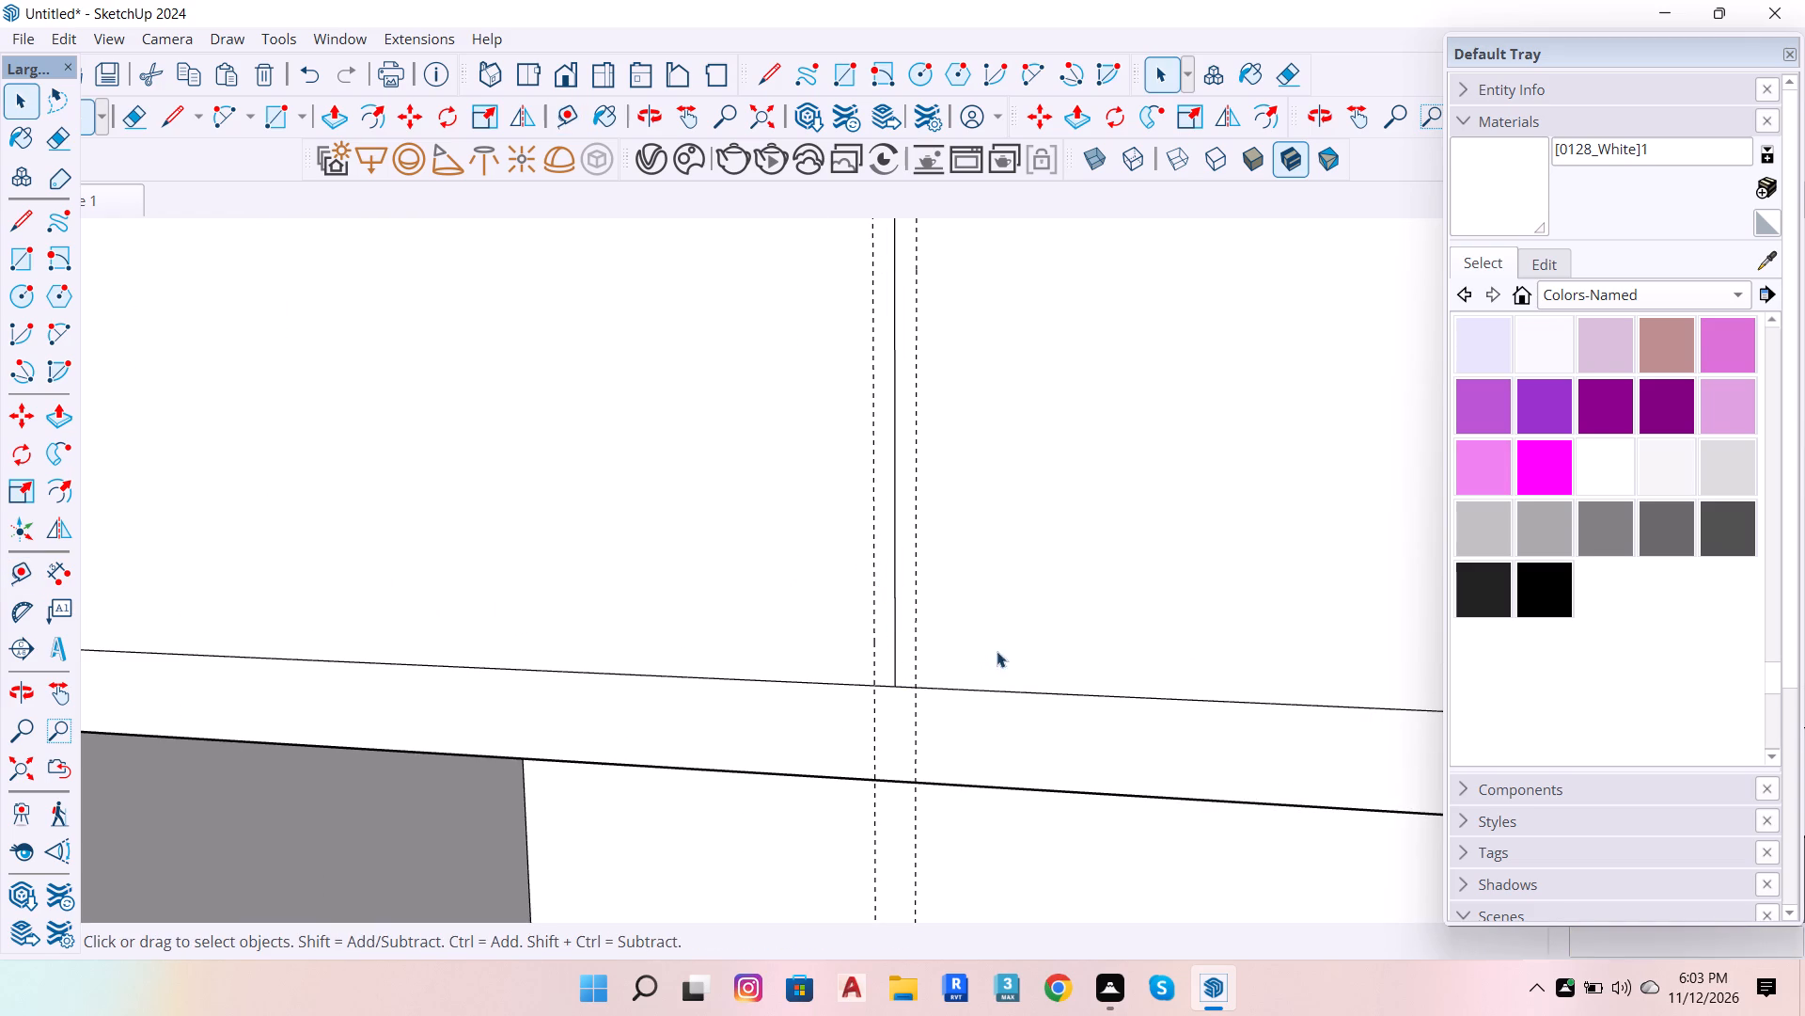
# Draw vertical lines along both centre guides between the bottom and top edges of the upper middle doors.
pyautogui.press('l')
pyautogui.click(918, 691)
pyautogui.scroll(-5, 976, 797)
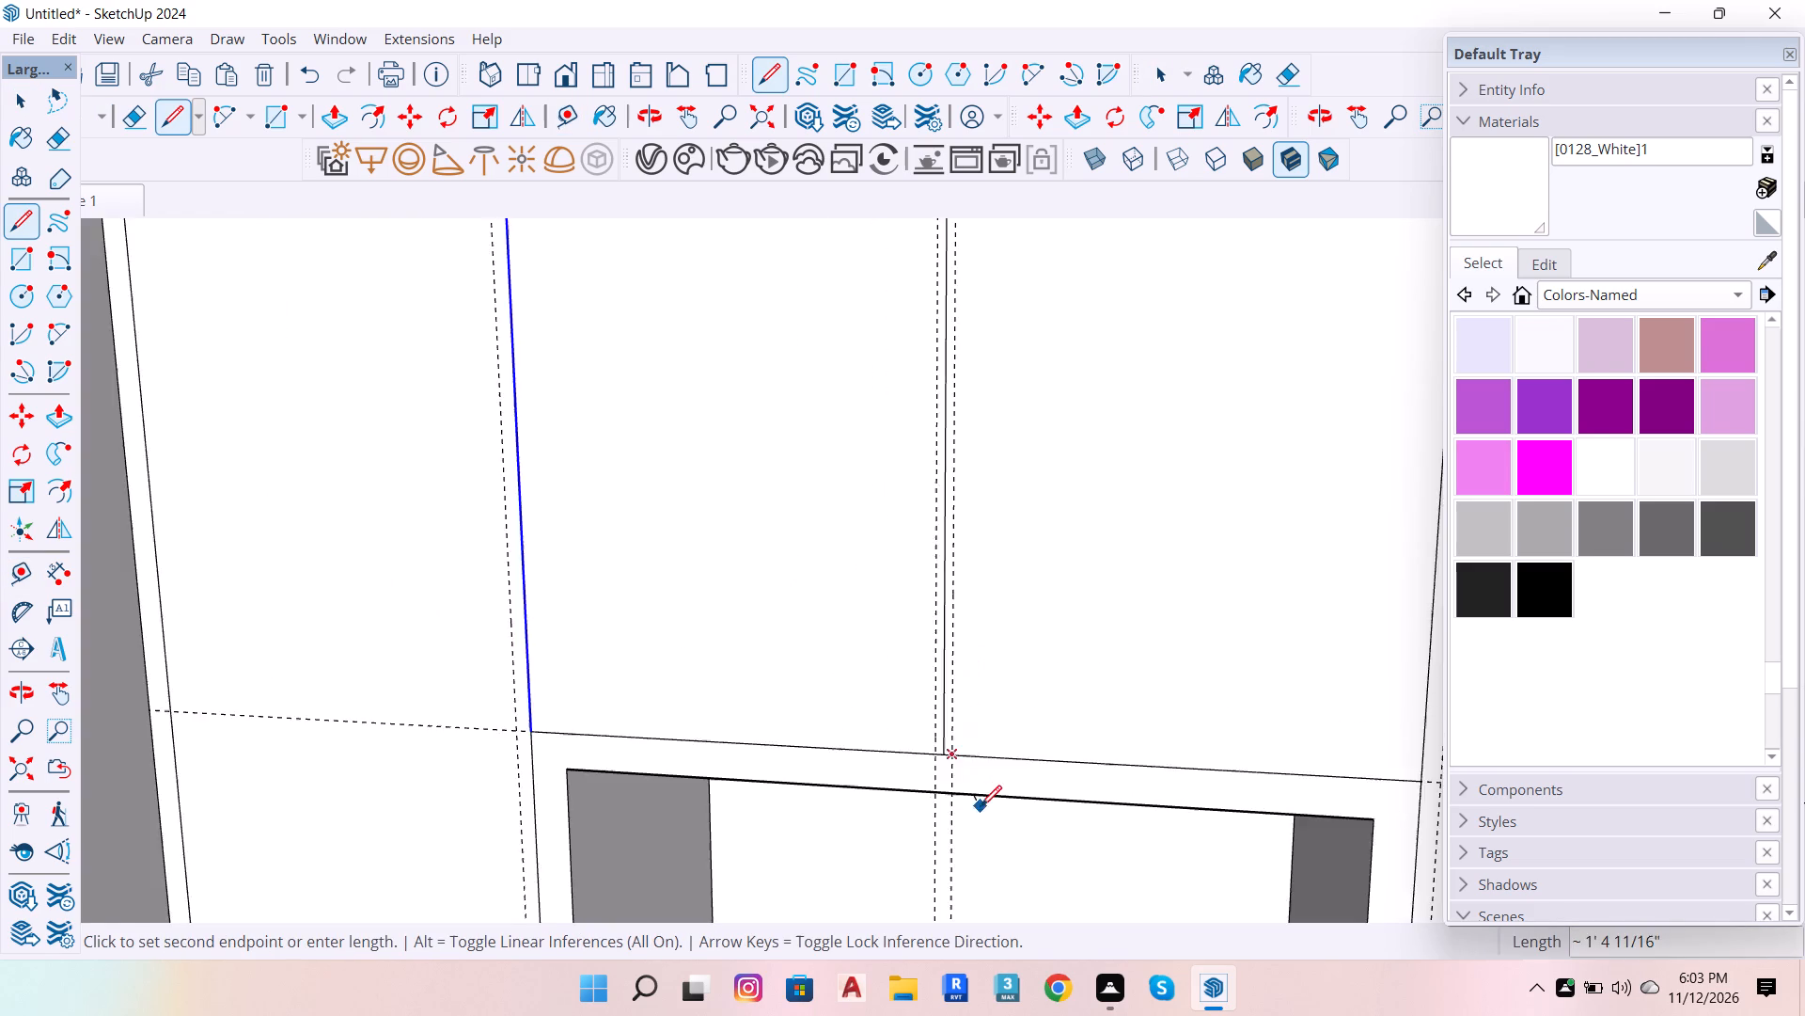
pyautogui.scroll(-7, 981, 806)
pyautogui.scroll(8, 976, 428)
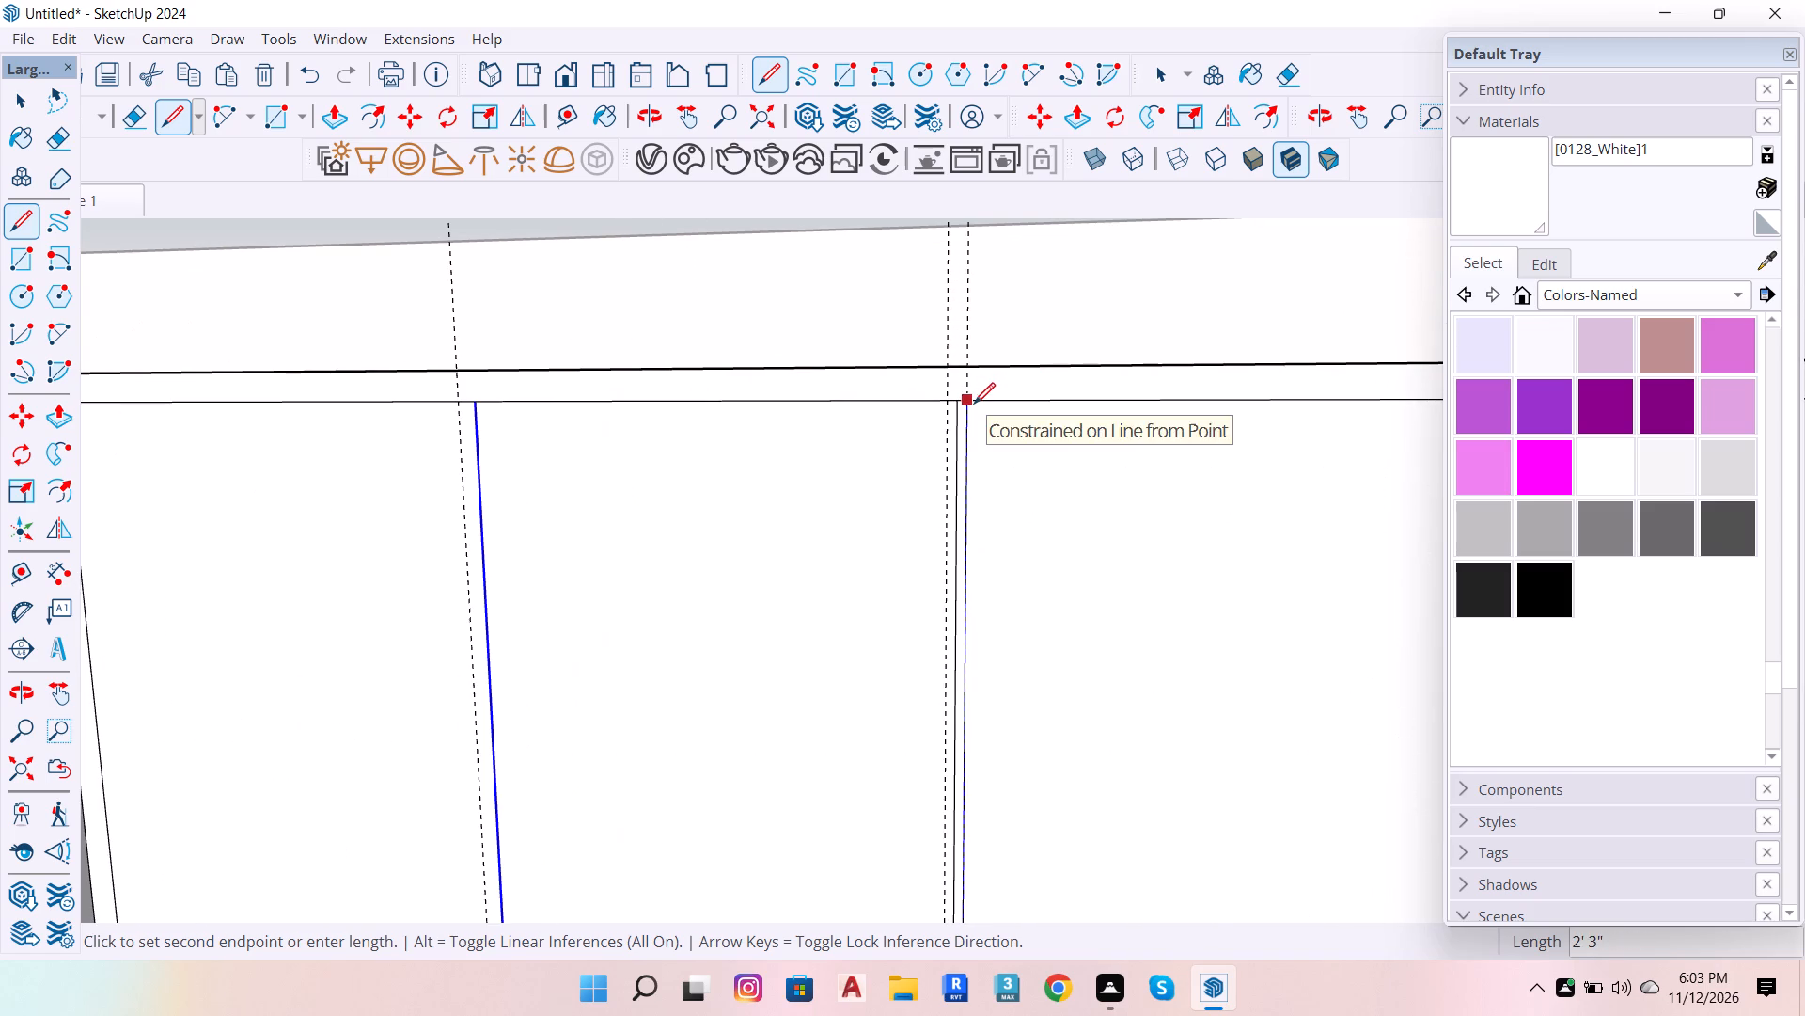
pyautogui.click(974, 404)
pyautogui.click(942, 398)
pyautogui.scroll(-5, 943, 557)
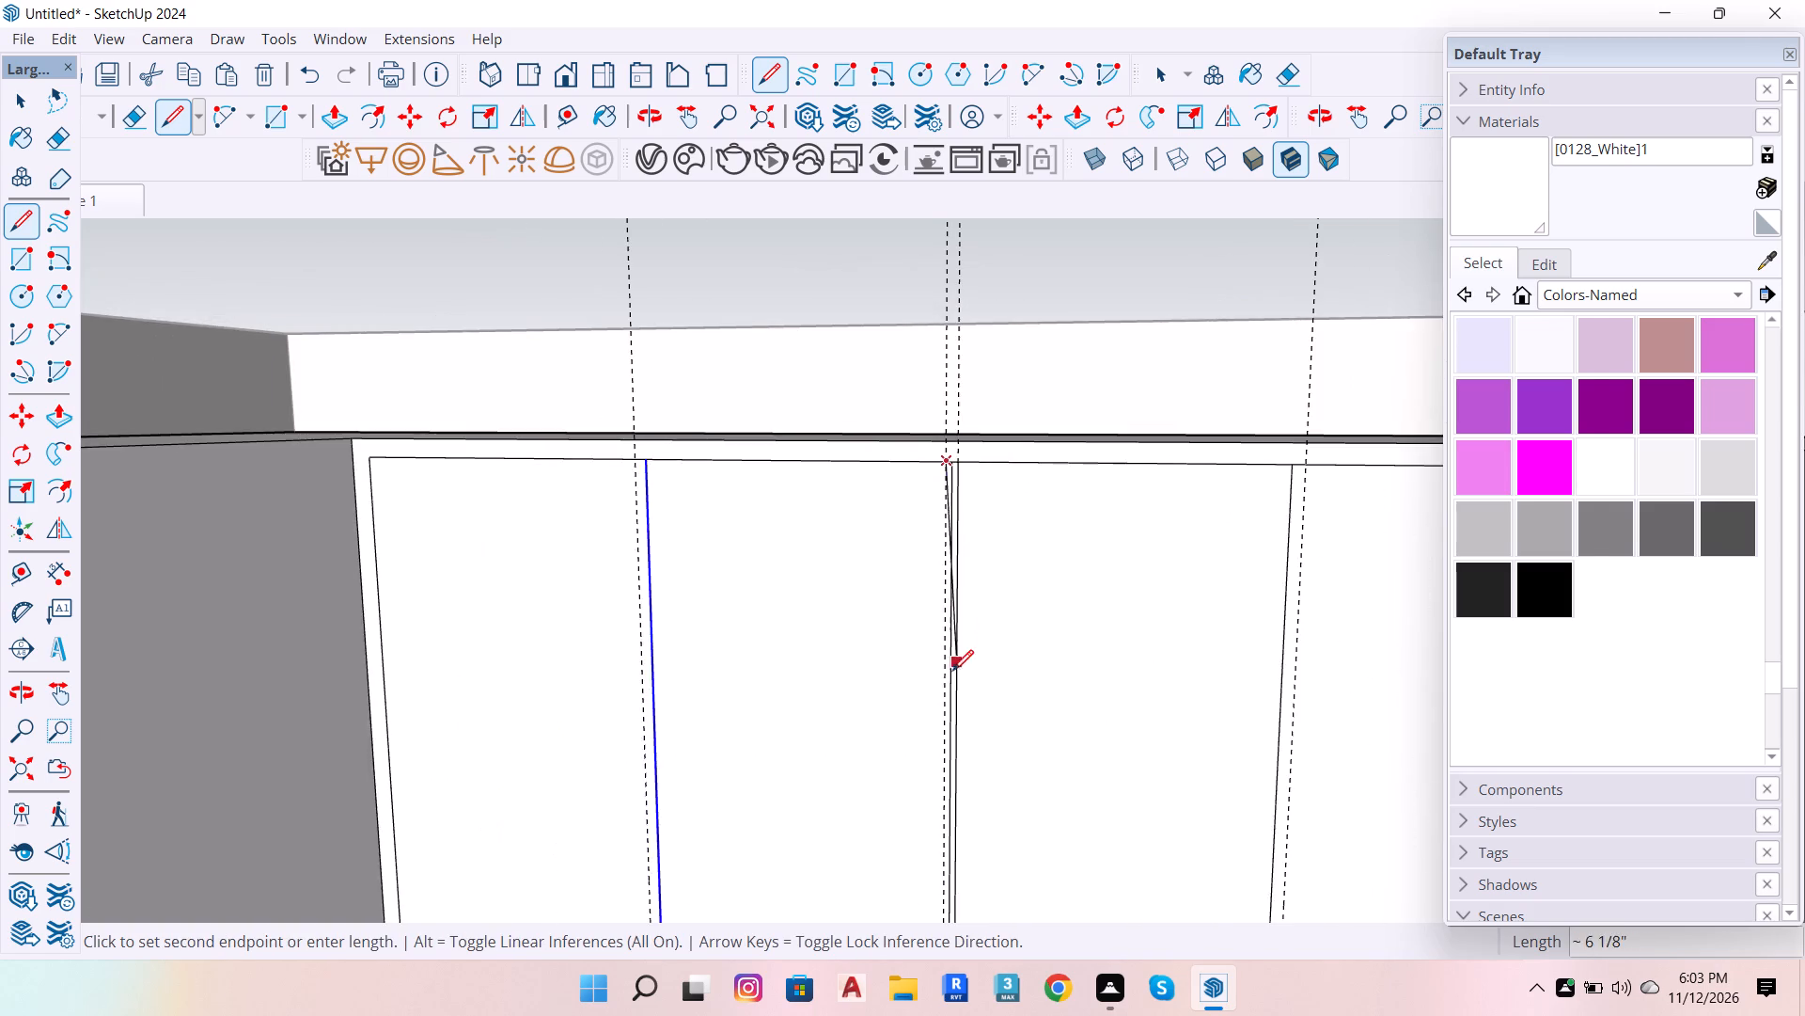
pyautogui.scroll(-7, 945, 698)
pyautogui.scroll(10, 931, 820)
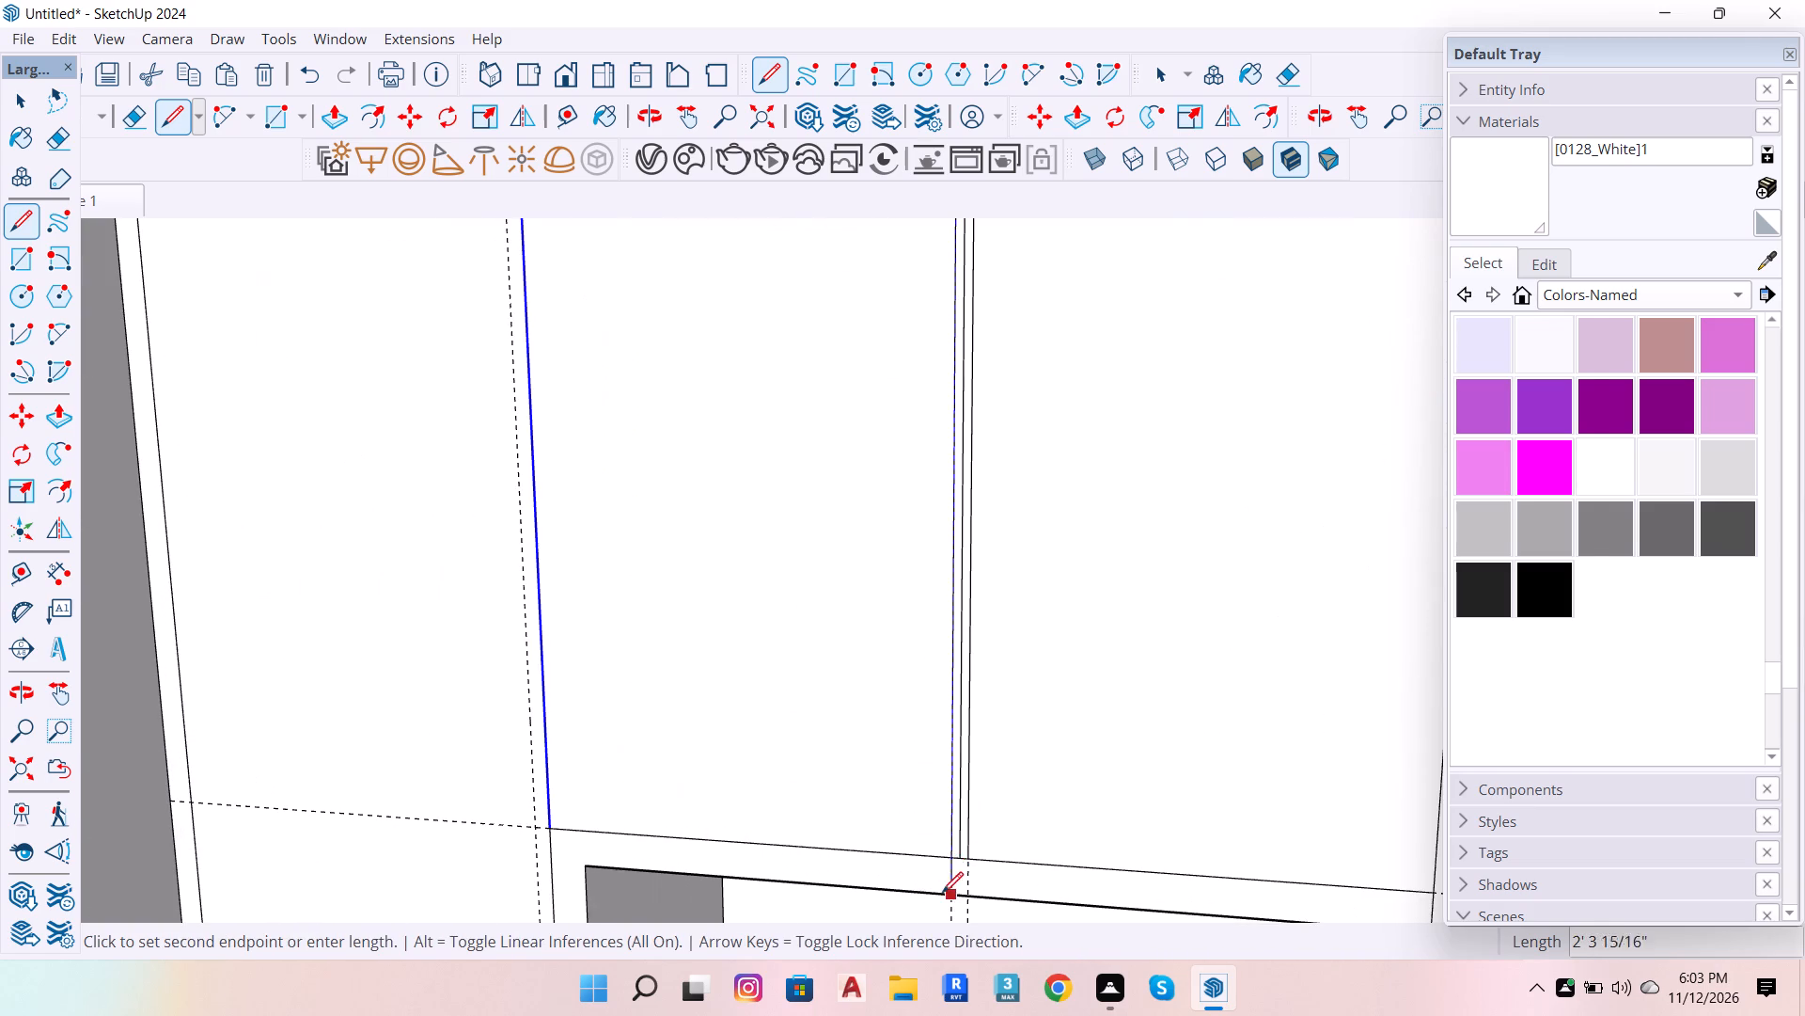
pyautogui.scroll(4, 941, 865)
pyautogui.click(951, 855)
pyautogui.scroll(-5, 957, 855)
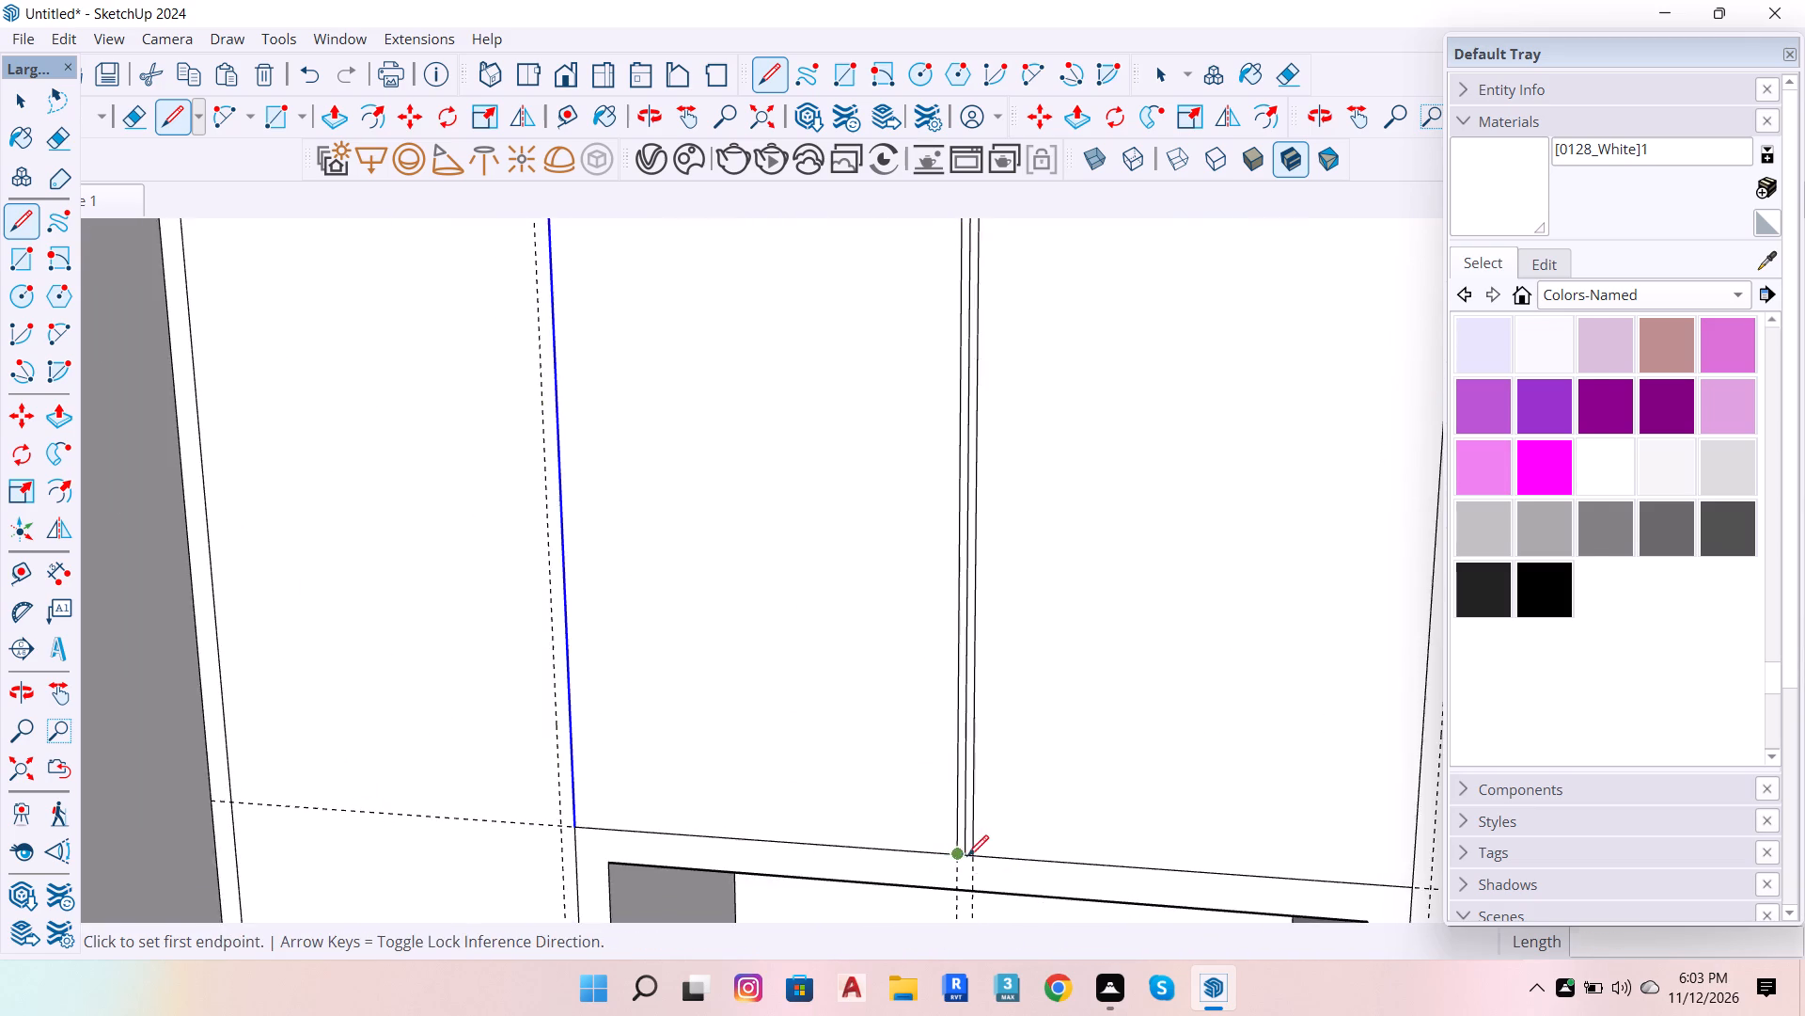
pyautogui.press('space')
# Place a horizontal guide 0.8" above the bottom edge of the upper middle doors.
pyautogui.scroll(5, 970, 856)
pyautogui.scroll(-7, 868, 804)
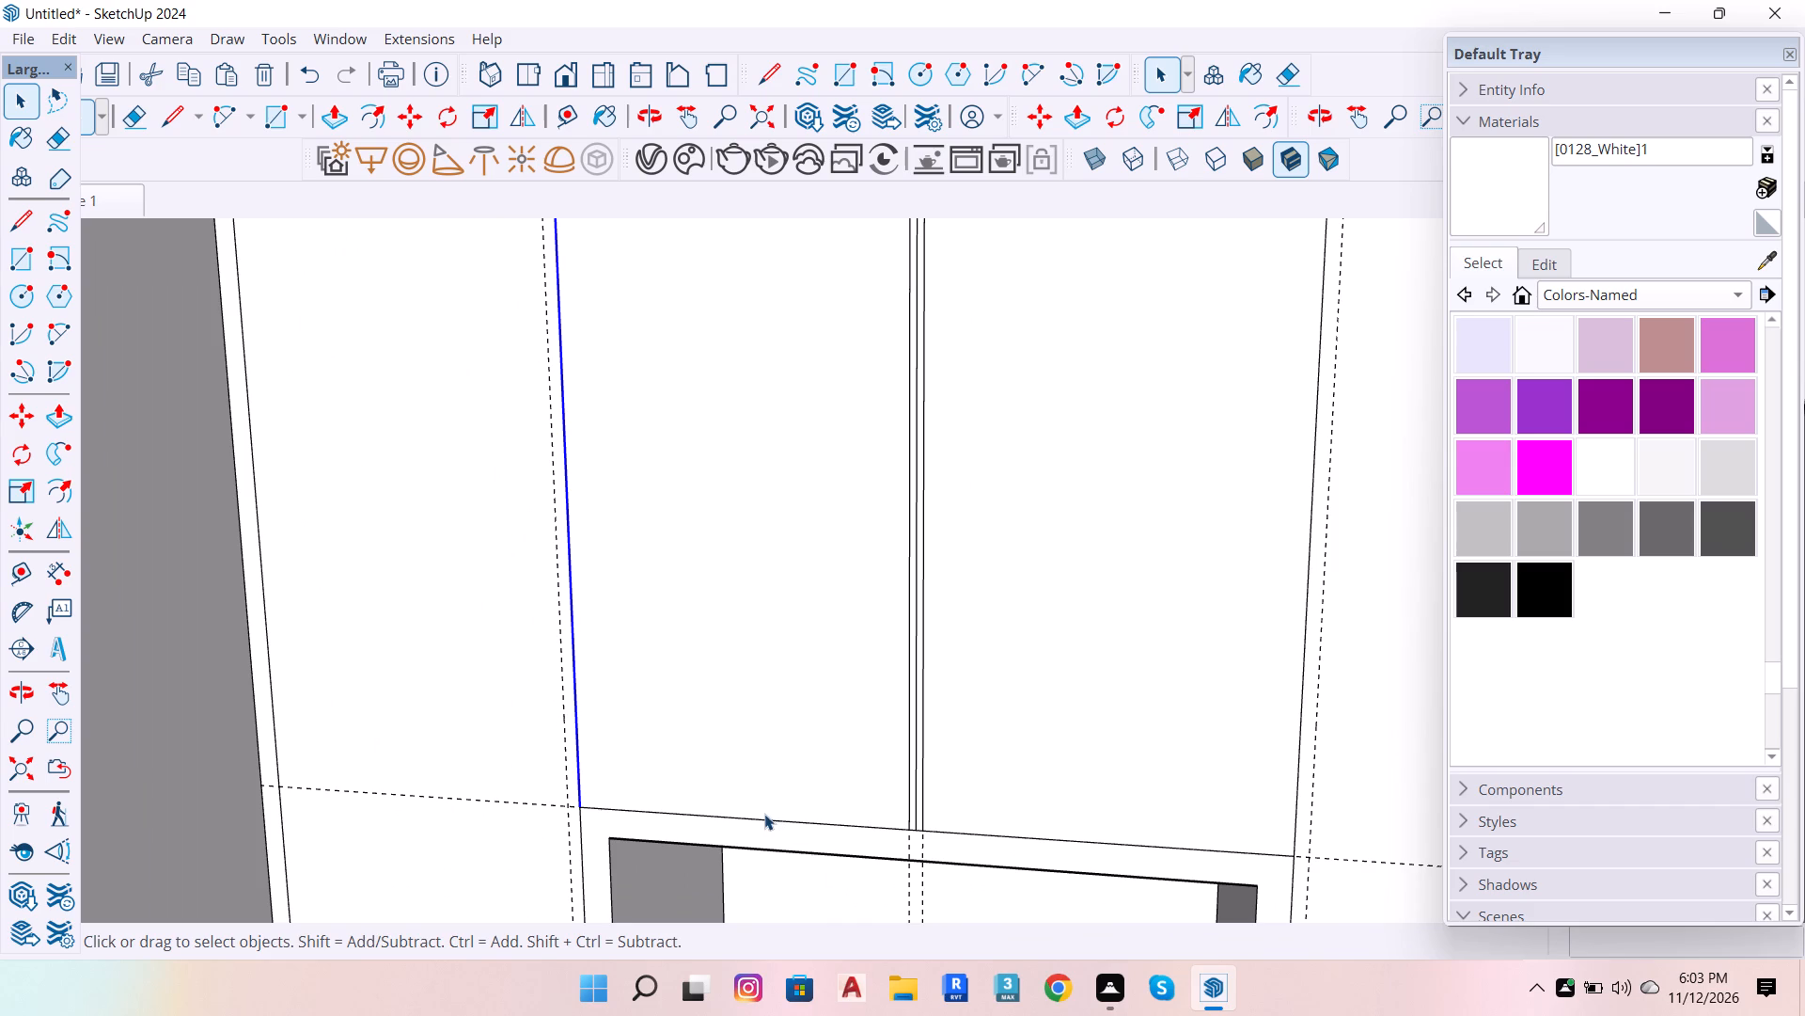
pyautogui.press('t')
pyautogui.click(763, 824)
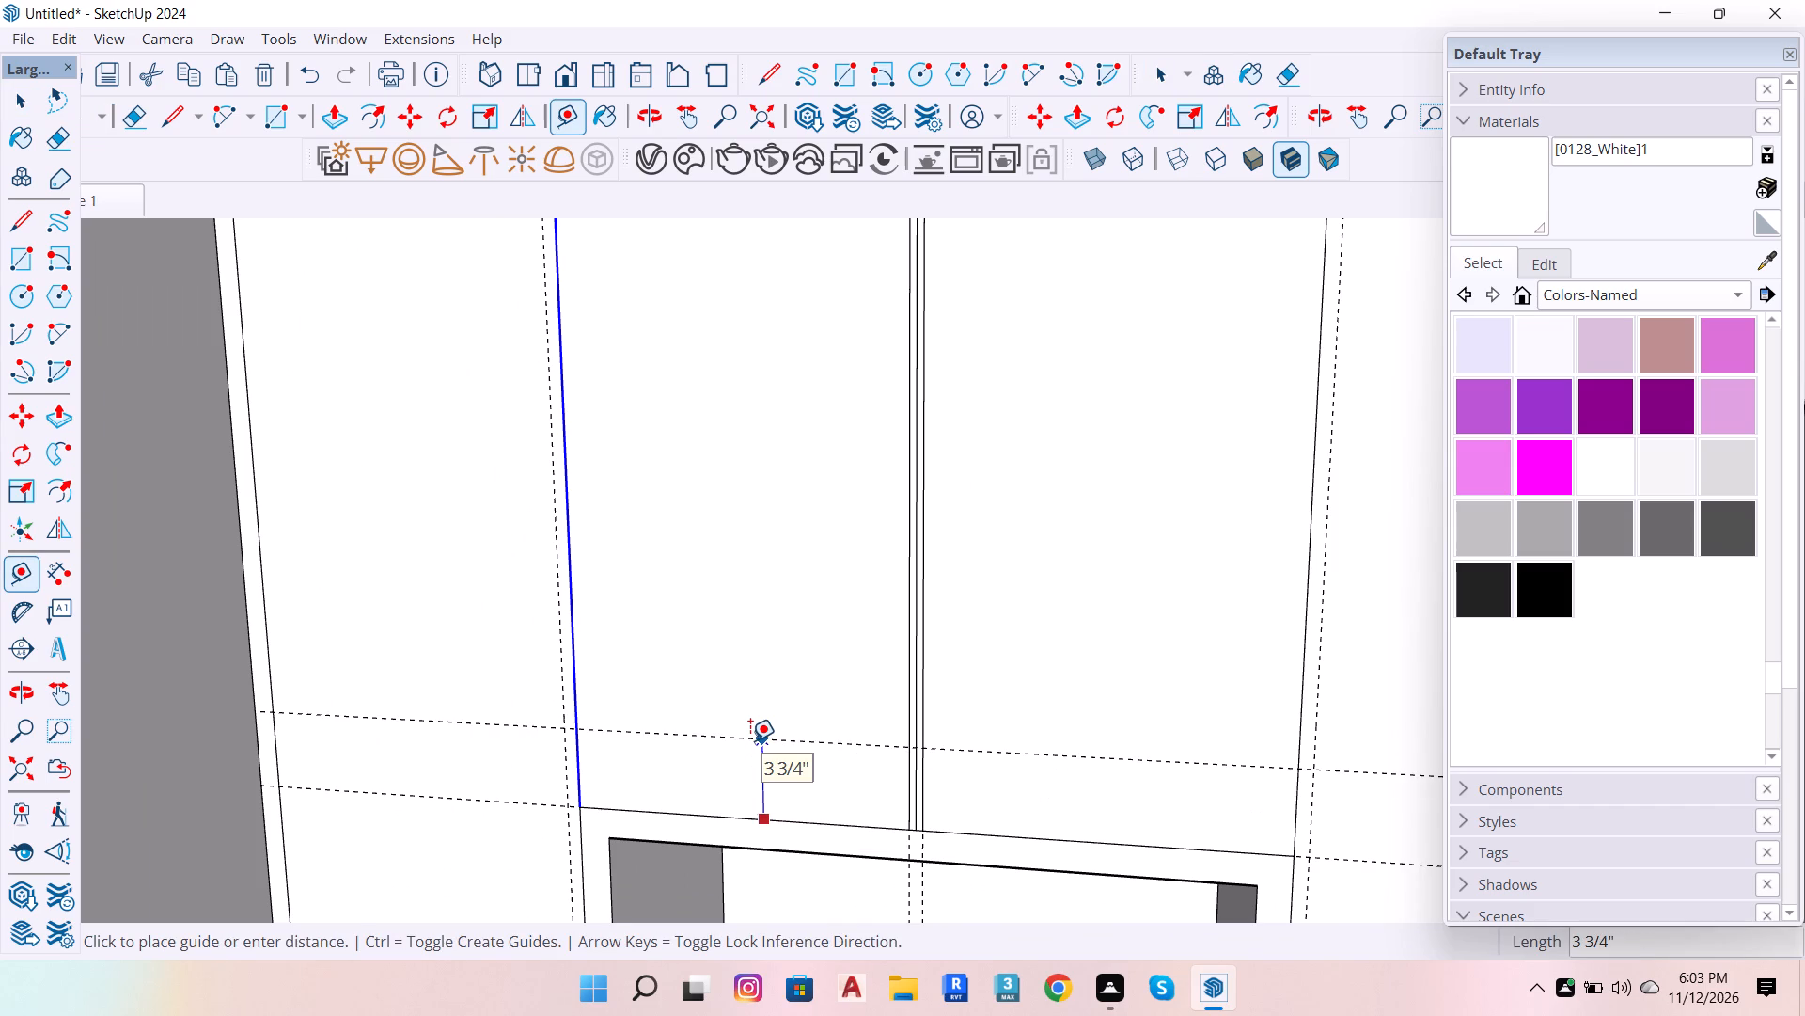
pyautogui.write('.8')
pyautogui.press('Return')
pyautogui.scroll(2, 844, 796)
pyautogui.press('space')
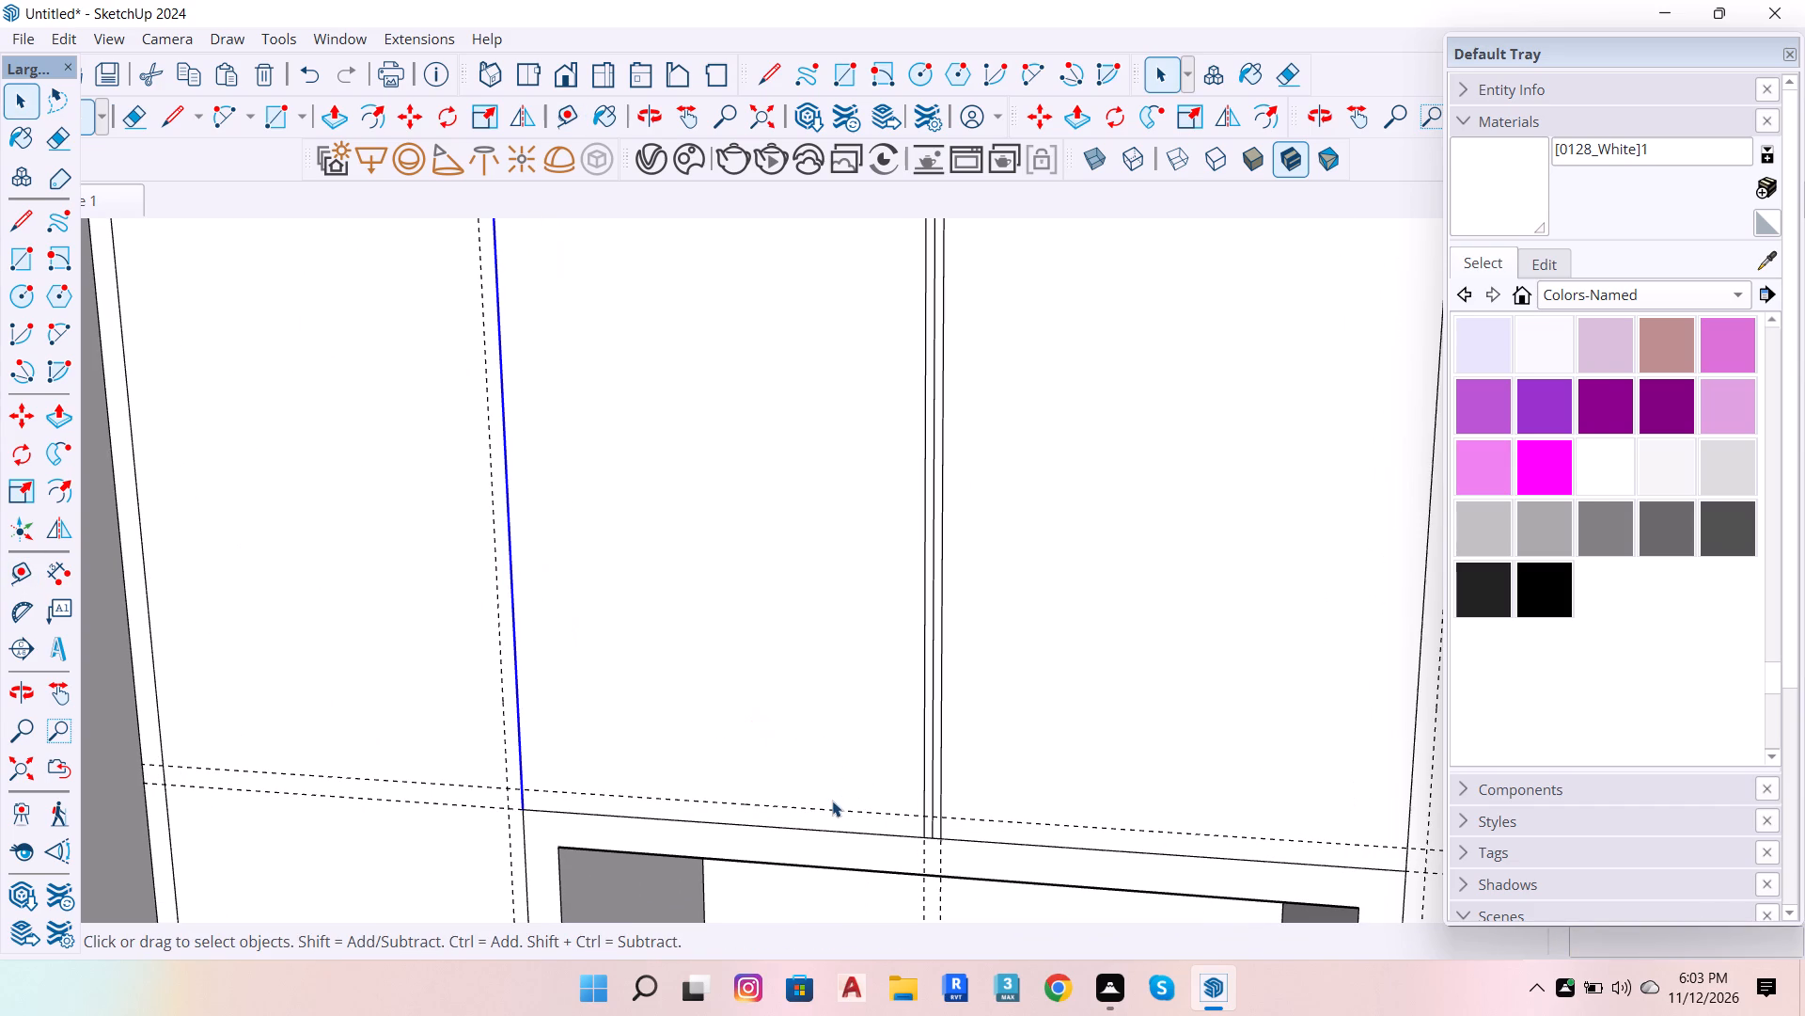
# Draw a horizontal line along the 0.8" guide from the left divider to the right divider.
pyautogui.press('l')
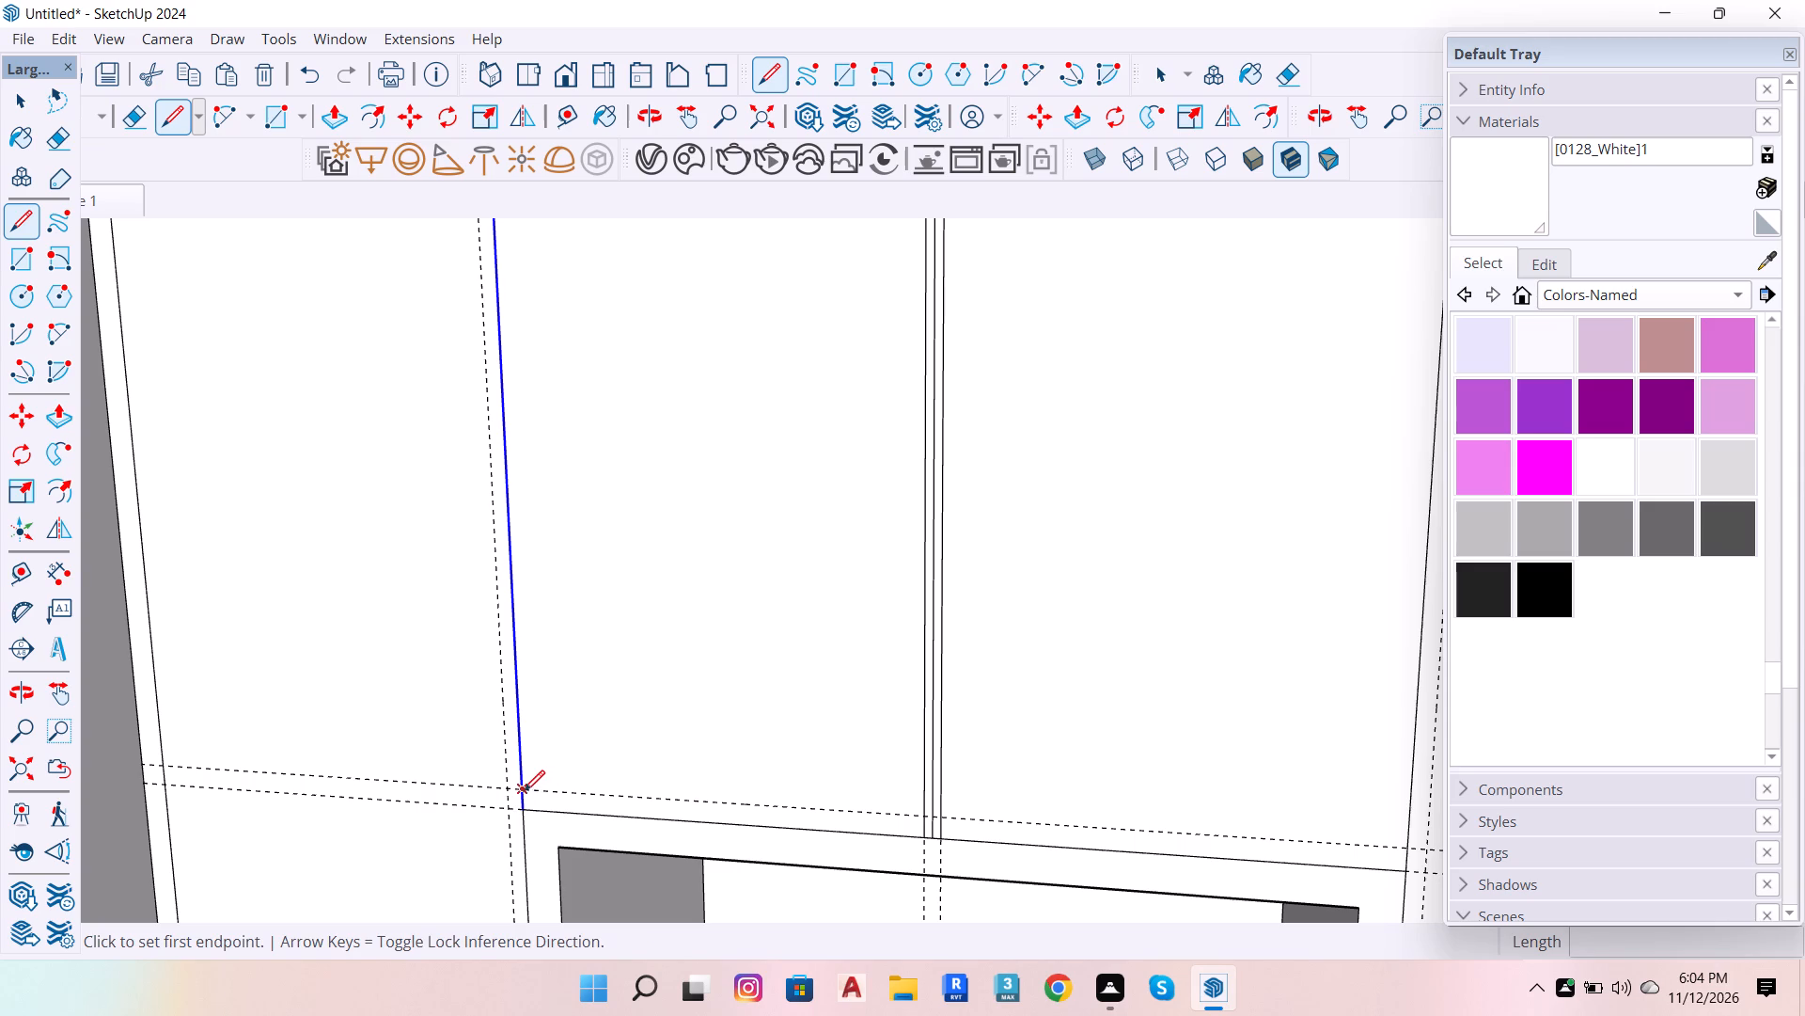
pyautogui.click(524, 791)
pyautogui.scroll(-5, 724, 823)
pyautogui.scroll(3, 1076, 832)
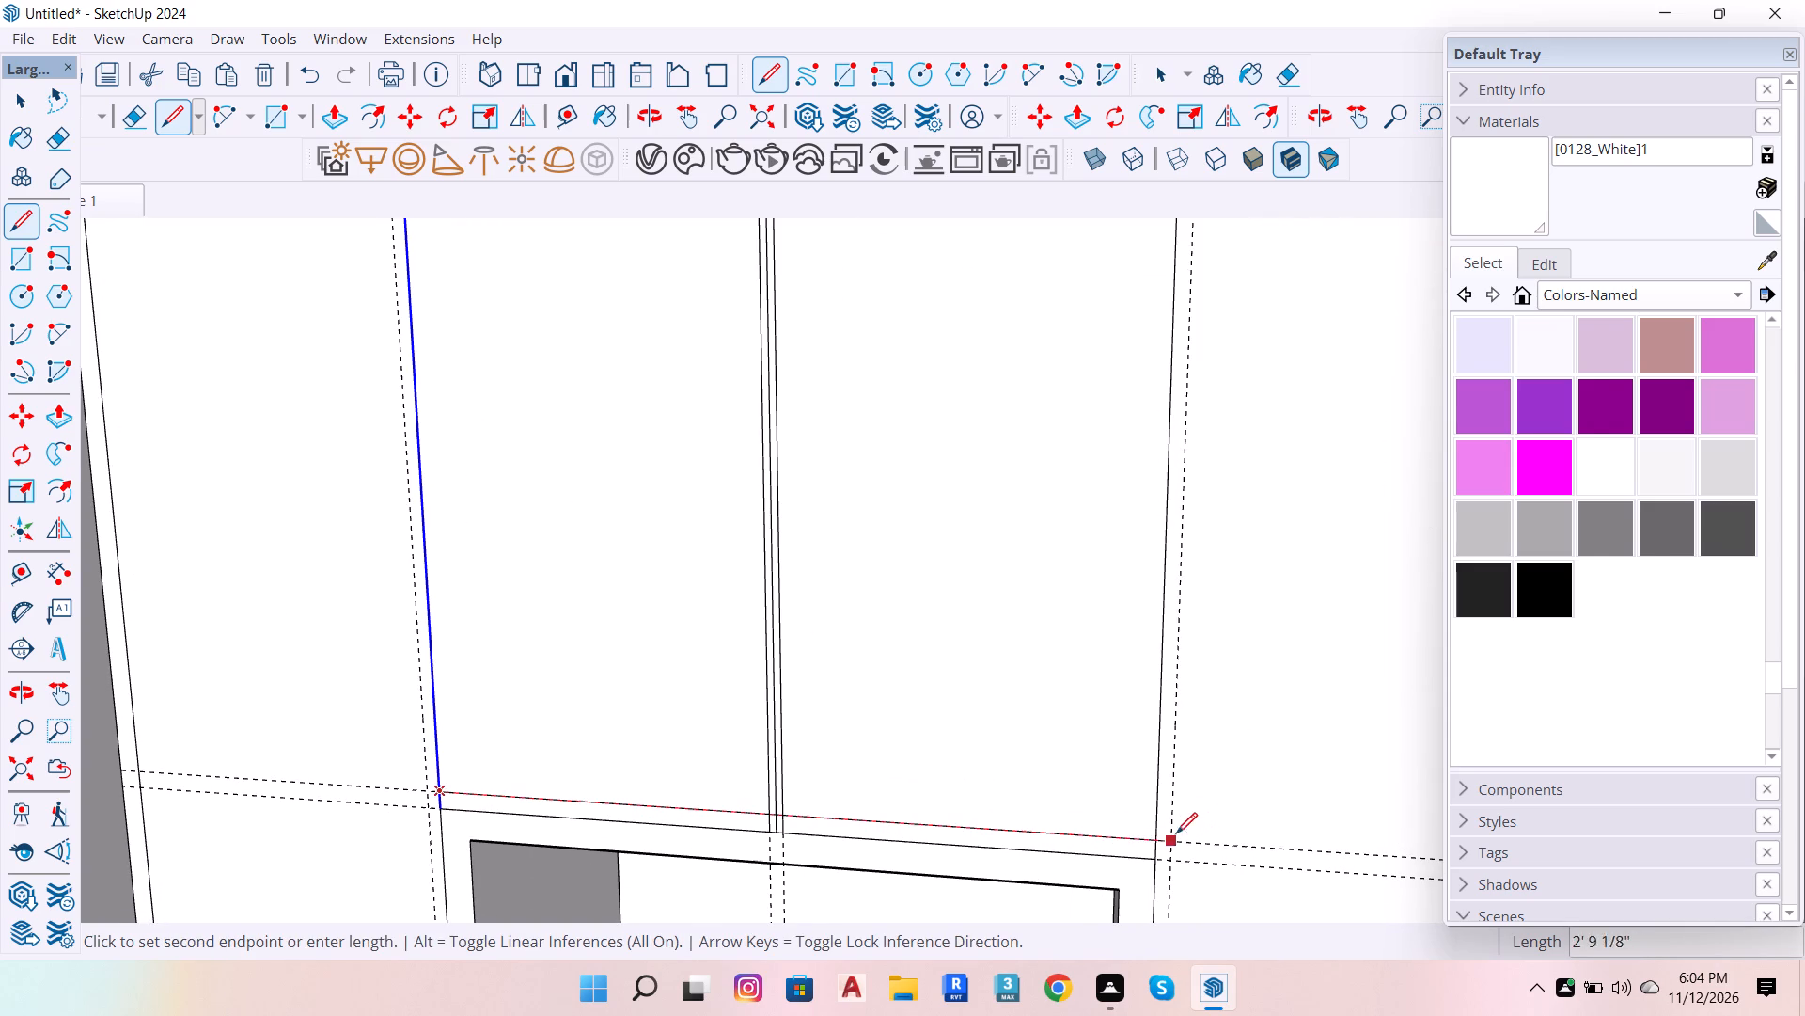
pyautogui.click(1154, 838)
# Draw a 3'7" vertical line along the guide beside the right divider, from the frame's top inner edge to its bottom inner edge.
pyautogui.scroll(-10, 1153, 832)
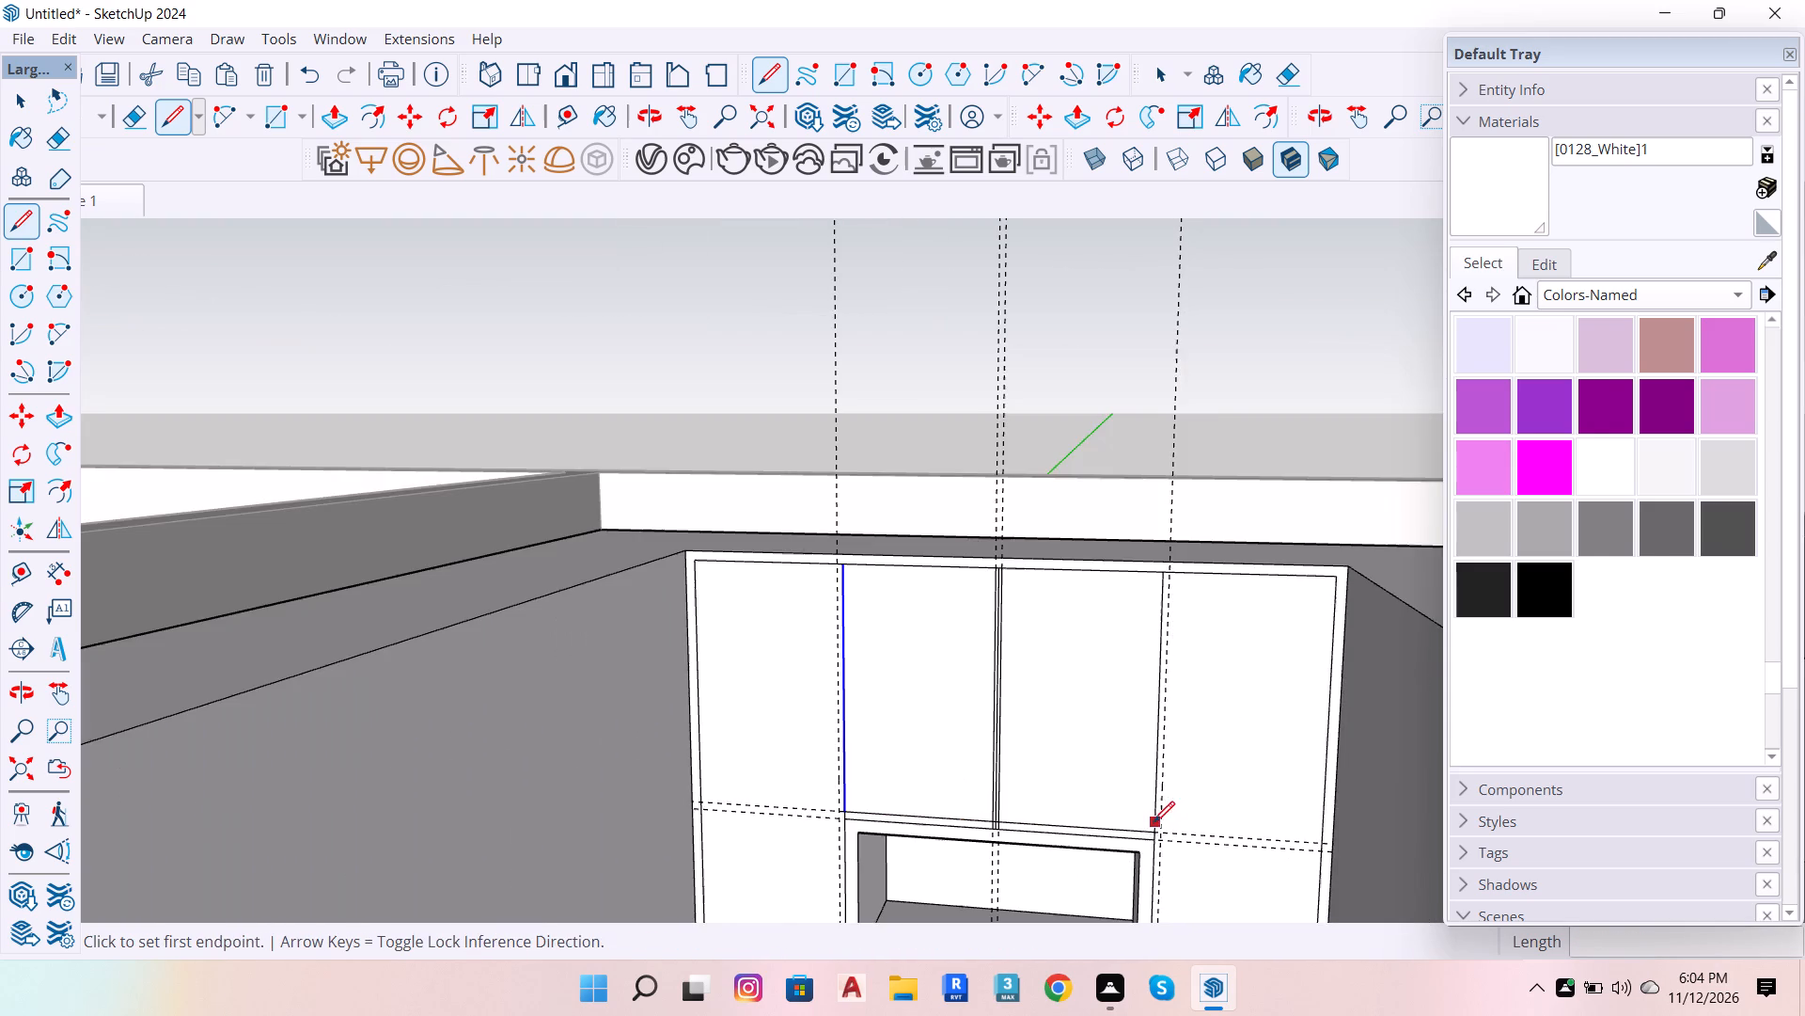
pyautogui.scroll(4, 1191, 599)
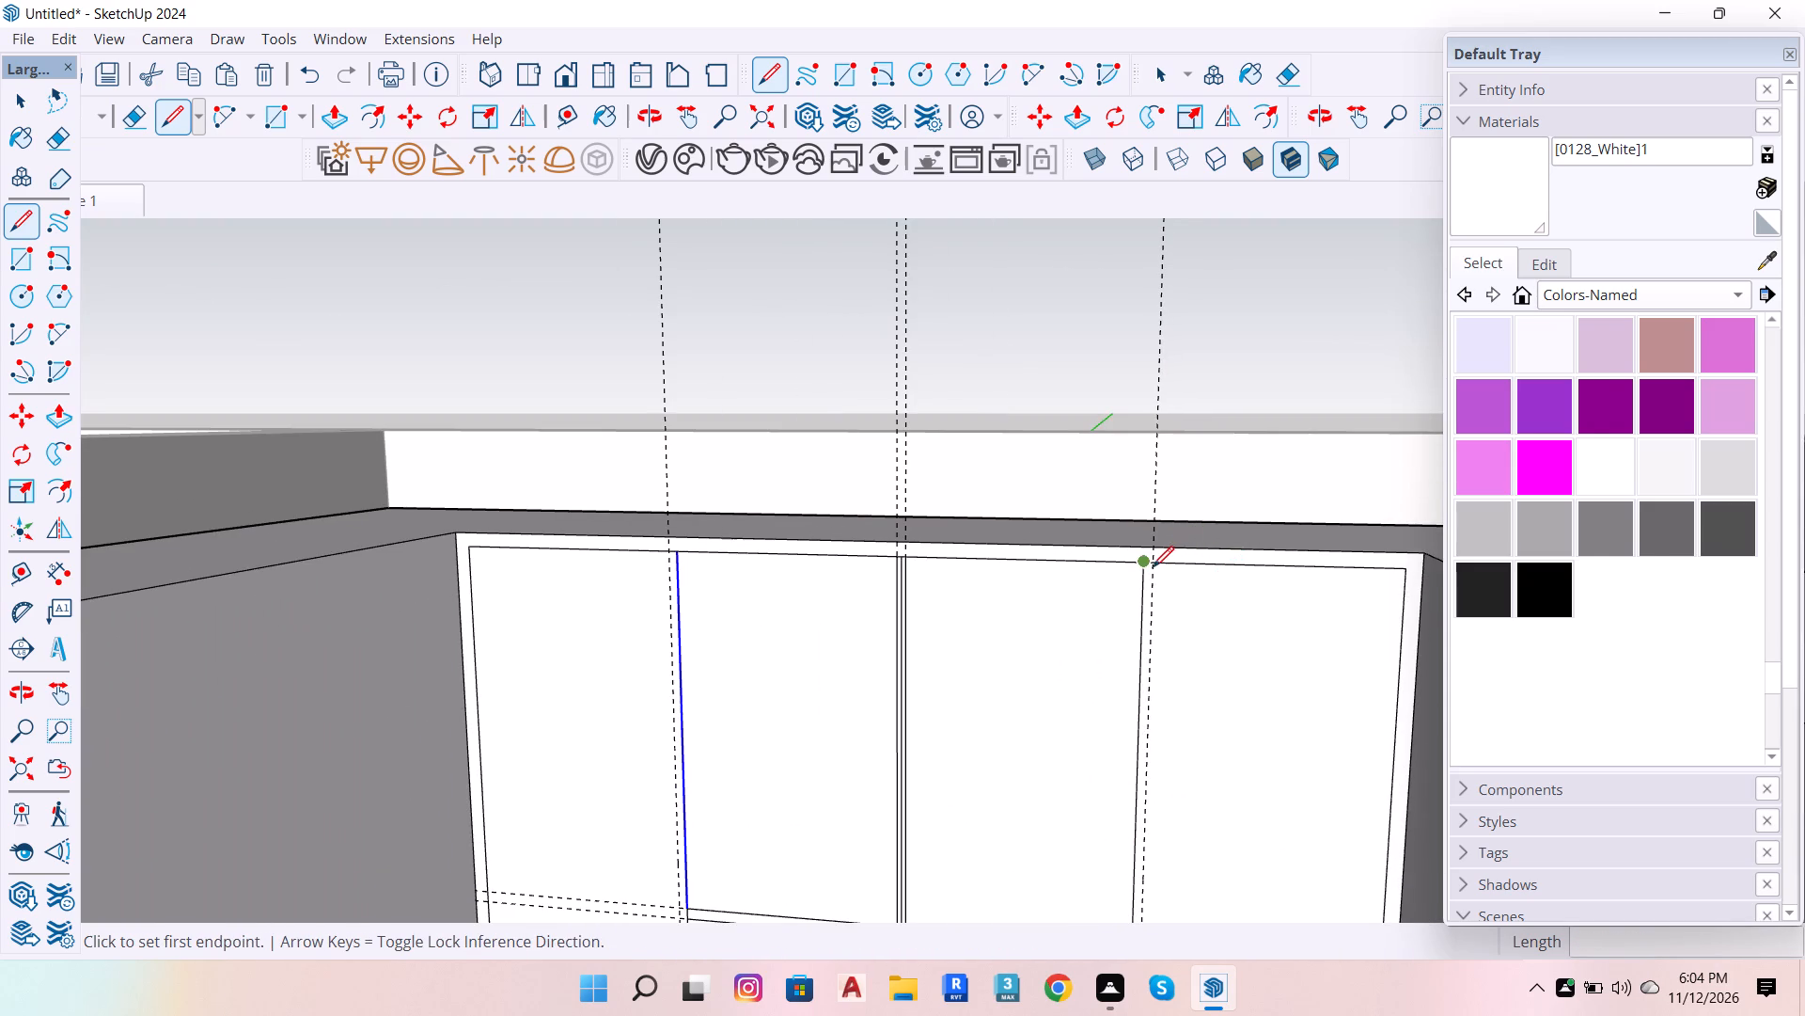
pyautogui.scroll(8, 1165, 560)
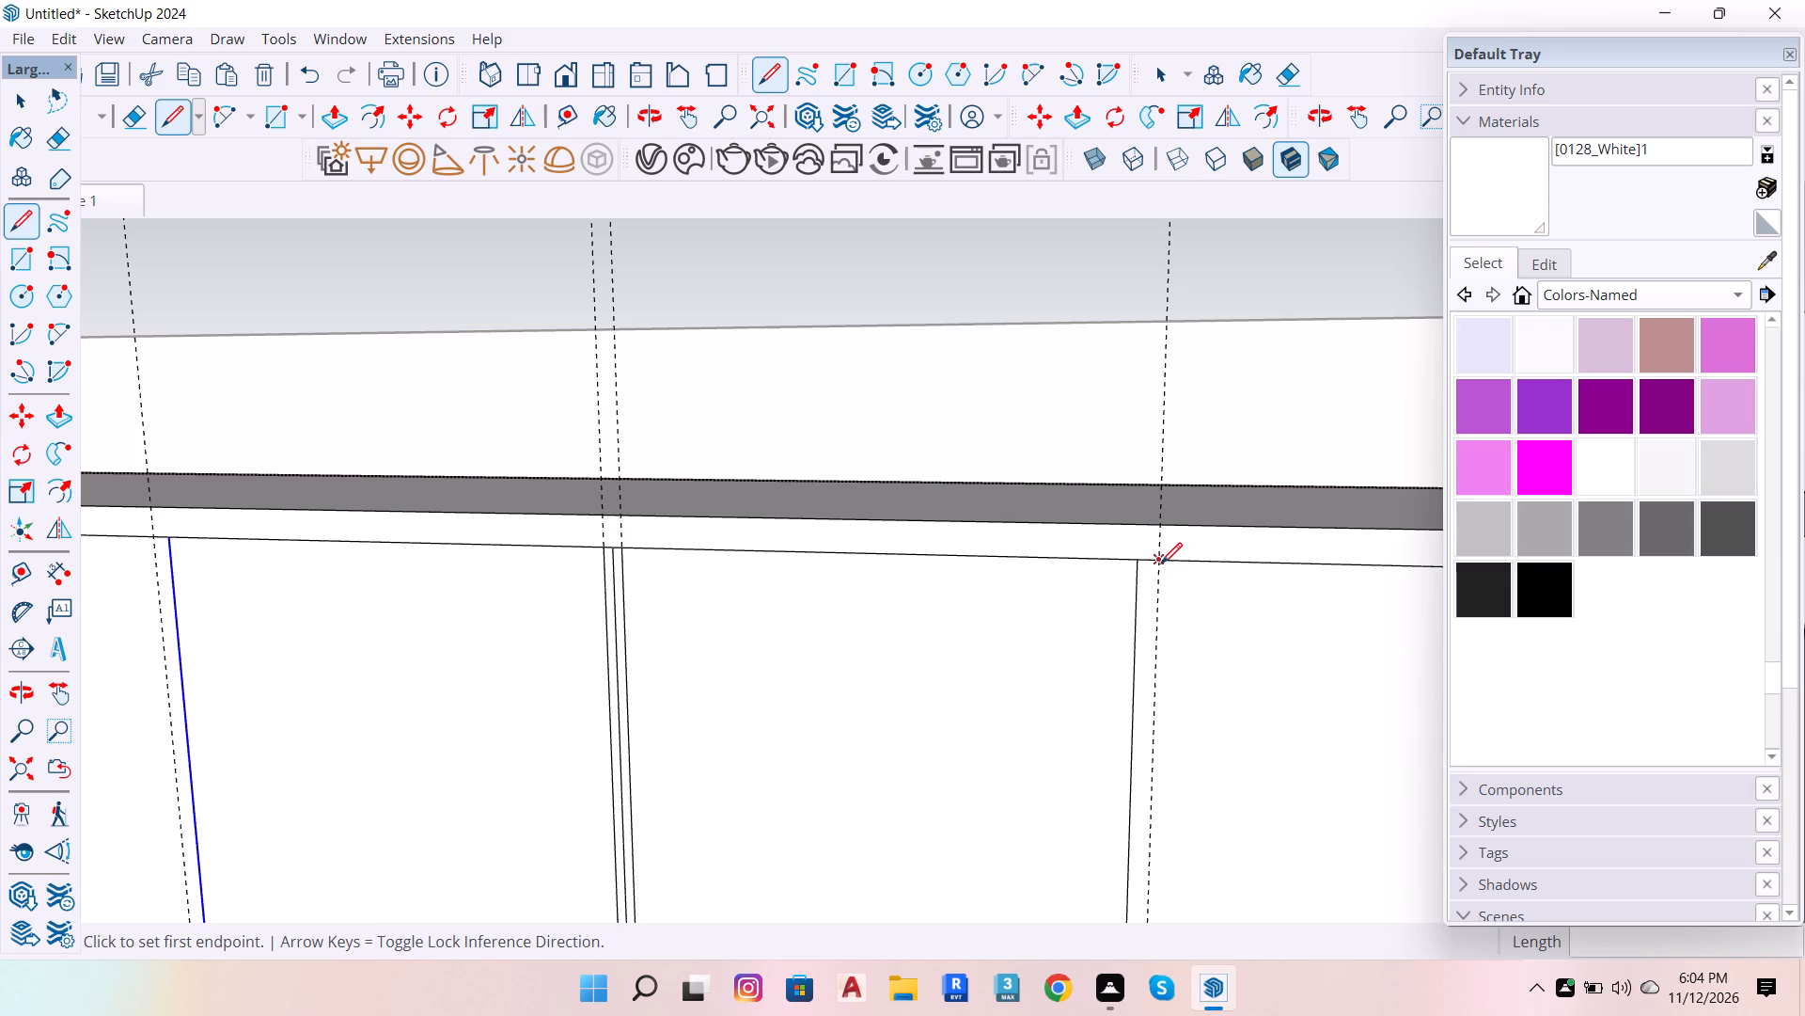
pyautogui.click(1161, 564)
pyautogui.scroll(-20, 1168, 558)
pyautogui.scroll(20, 1183, 775)
pyautogui.click(1149, 801)
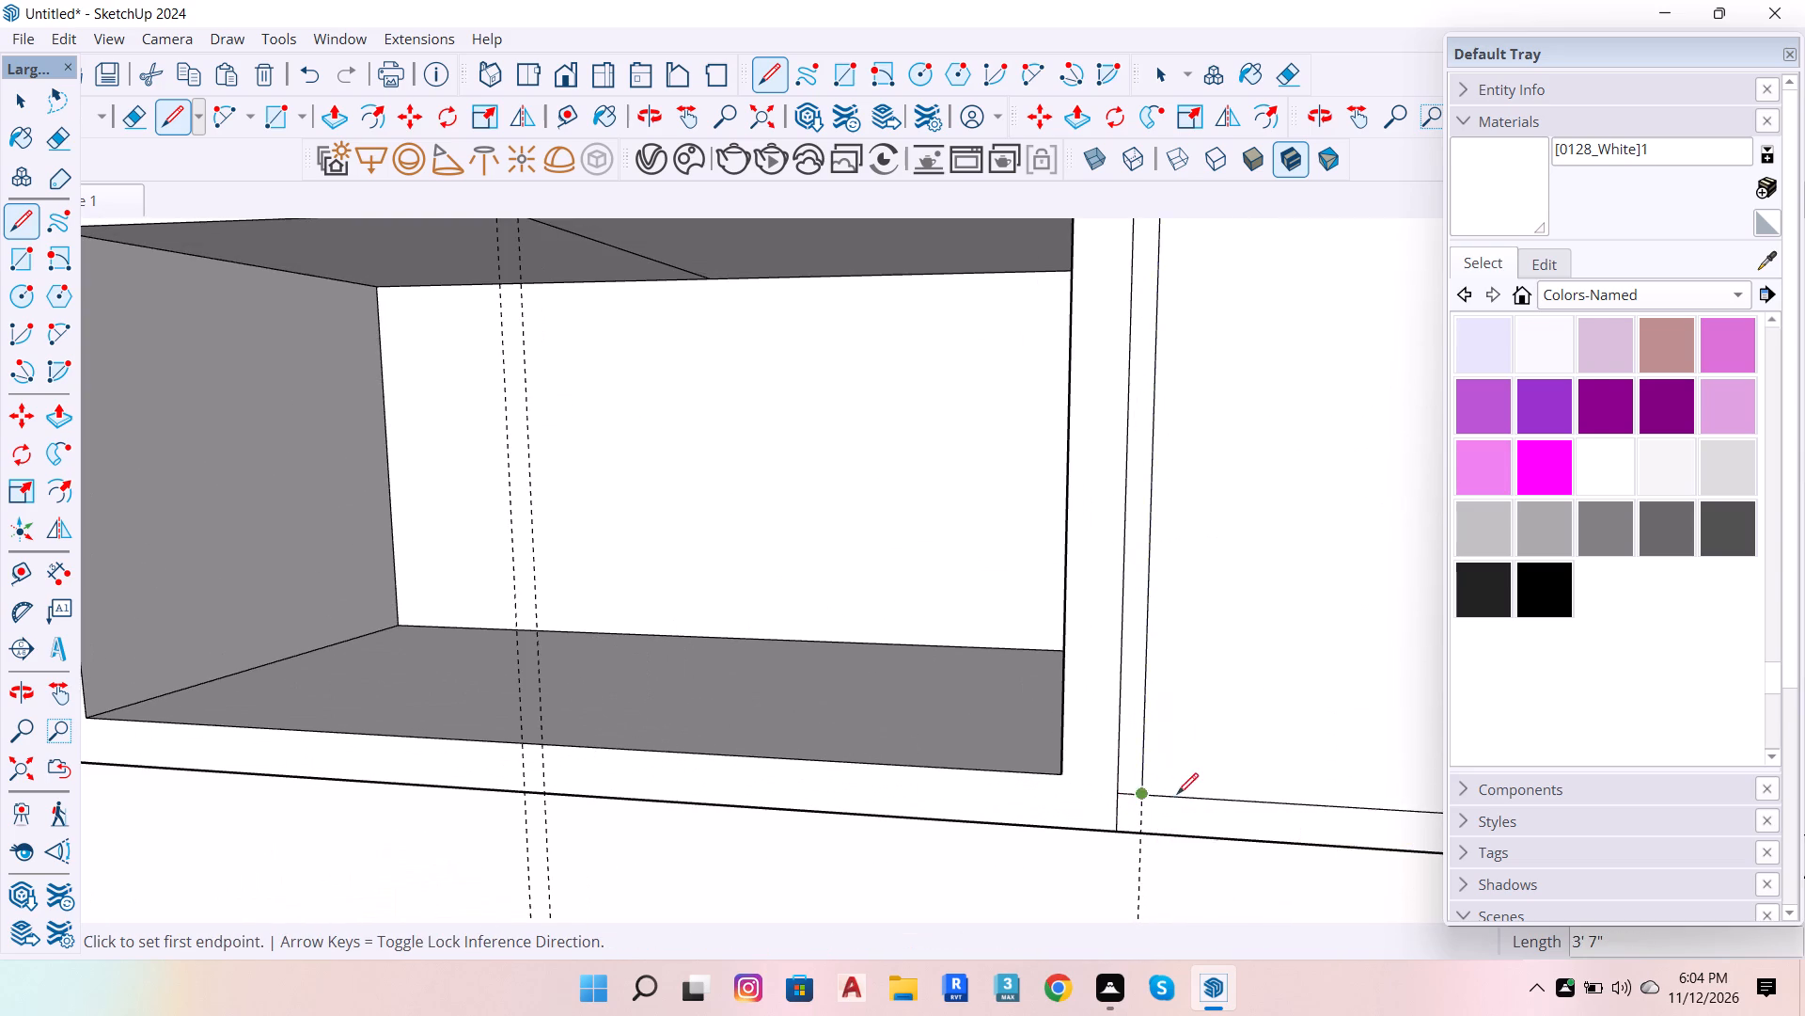
# Draw a 3'7" vertical line along the guide beside the left divider, from the frame's top inner edge to its bottom inner edge.
pyautogui.scroll(-6, 1353, 783)
pyautogui.scroll(-20, 1211, 946)
pyautogui.scroll(-3, 1211, 946)
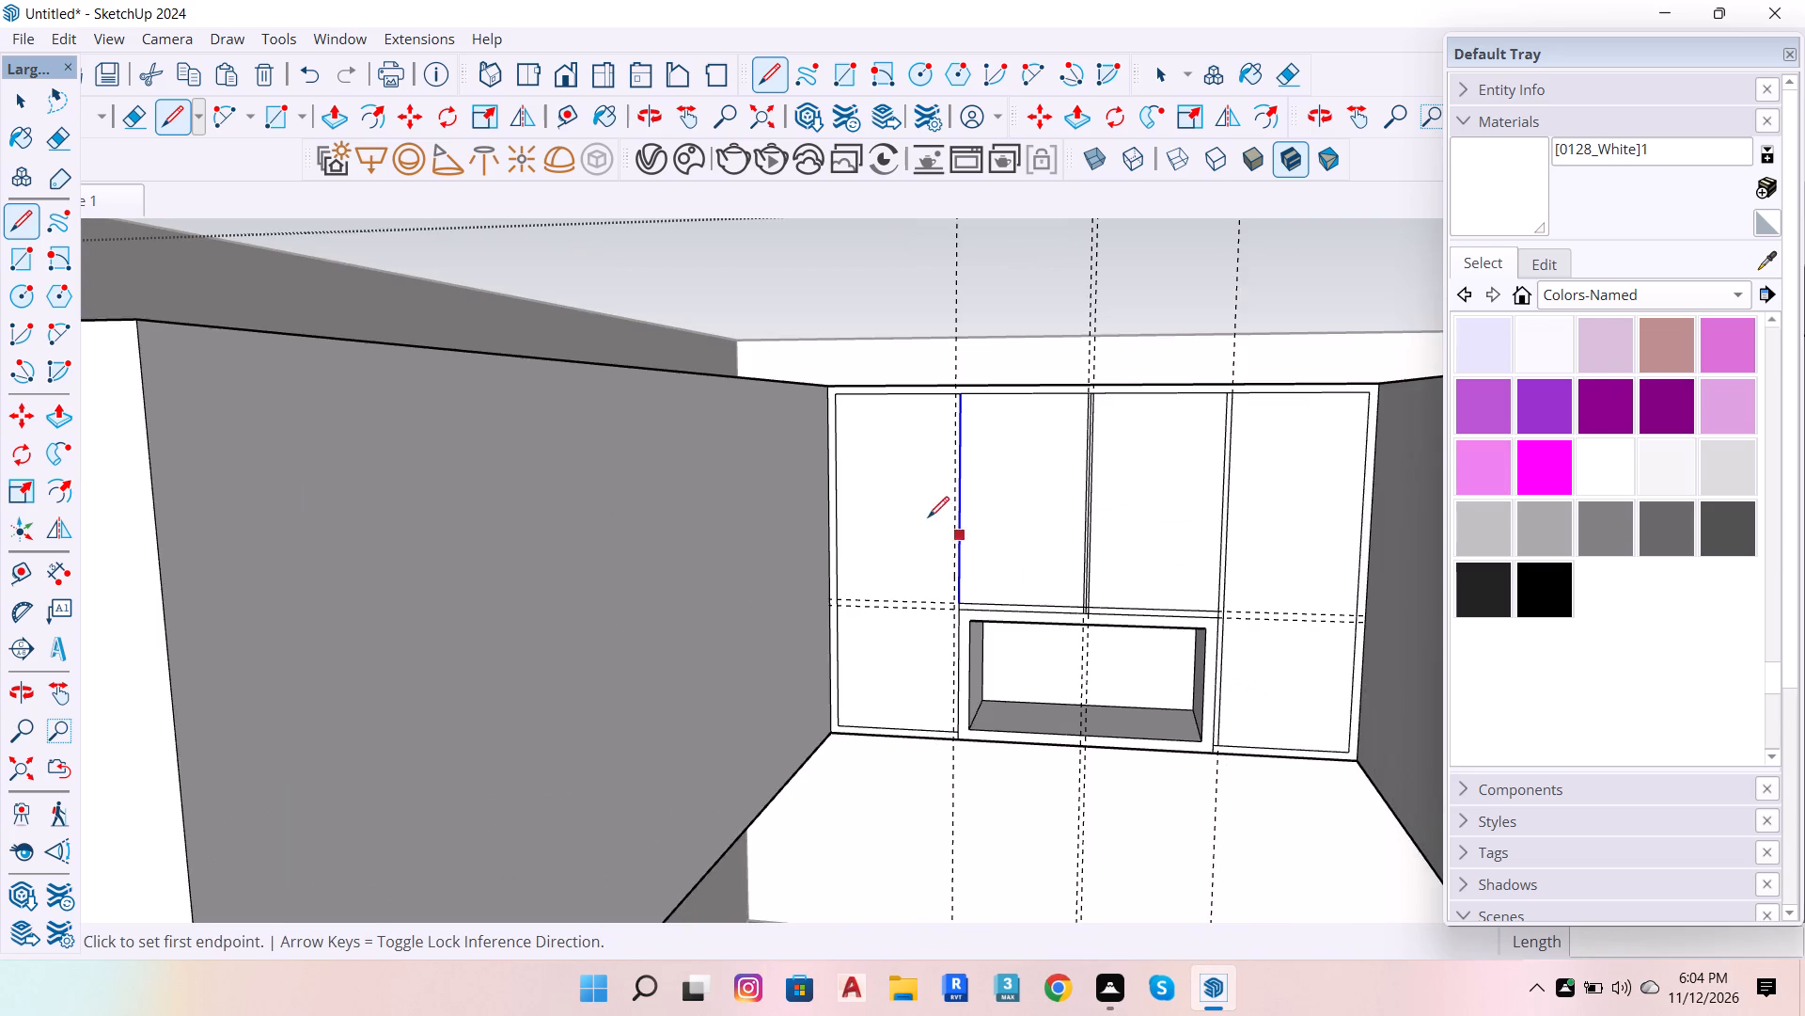
pyautogui.scroll(15, 921, 328)
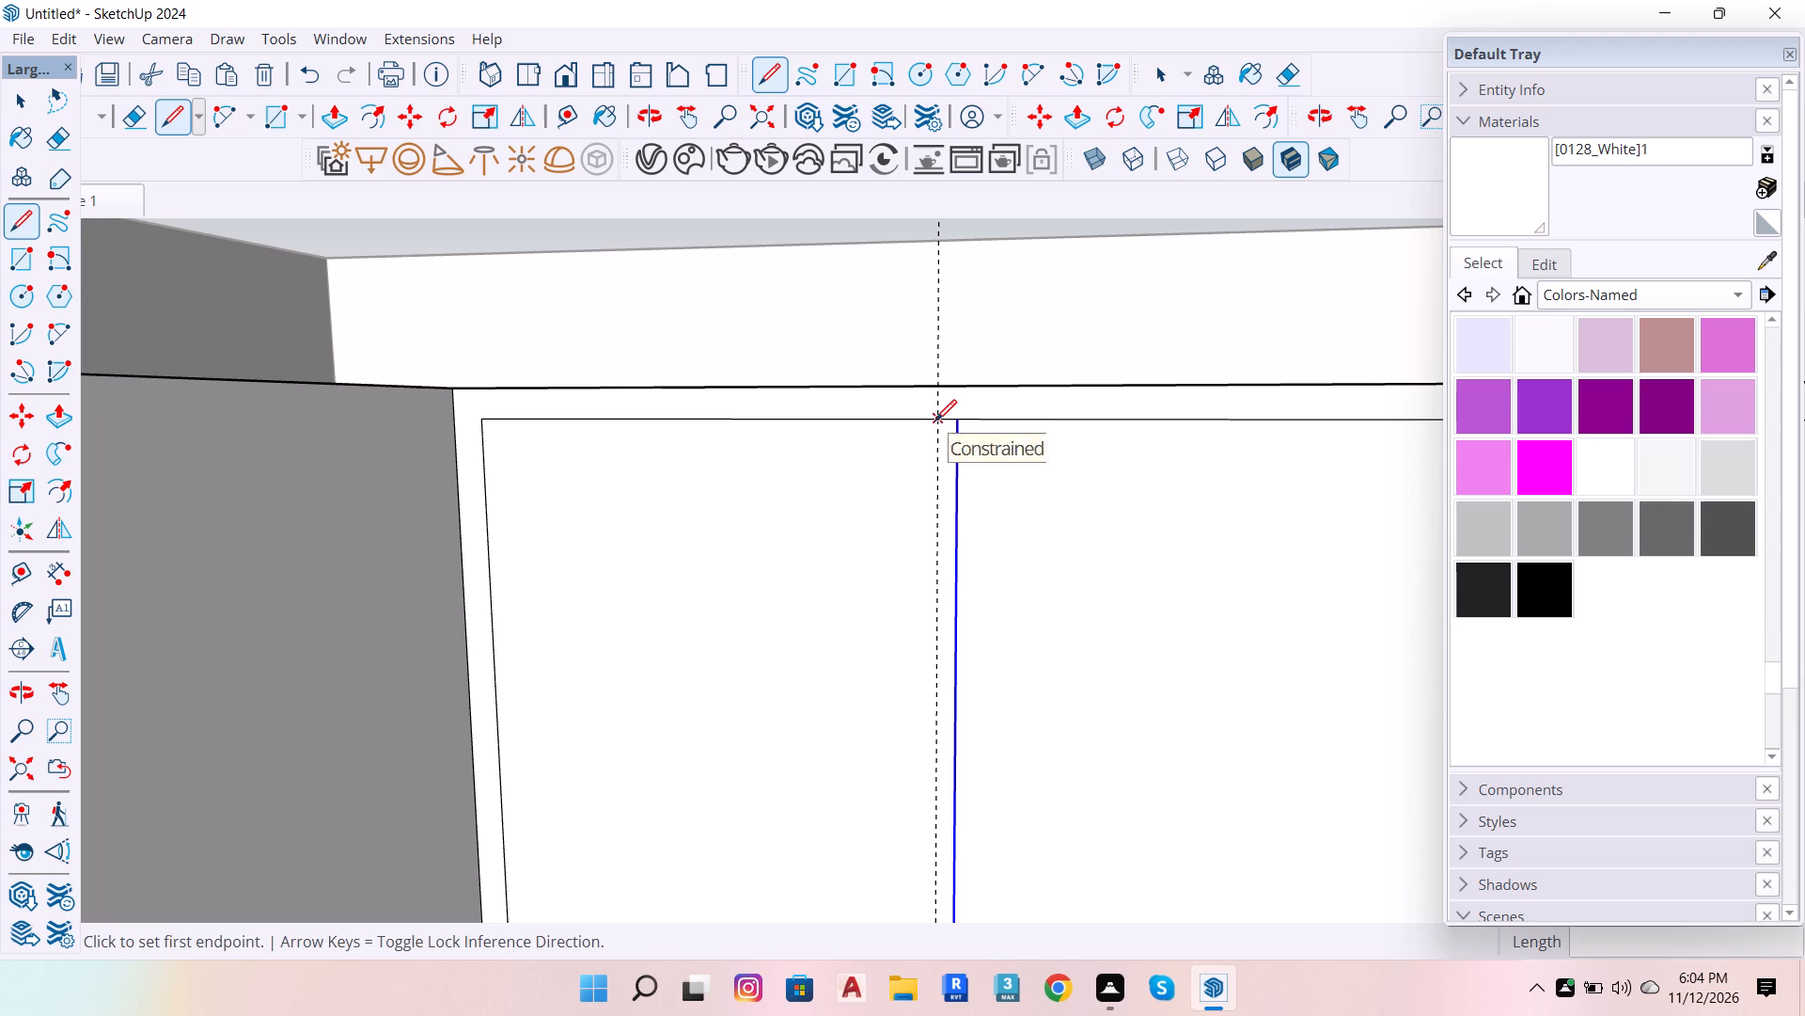
pyautogui.click(935, 421)
pyautogui.scroll(-16, 997, 403)
pyautogui.scroll(3, 1052, 712)
pyautogui.scroll(13, 979, 767)
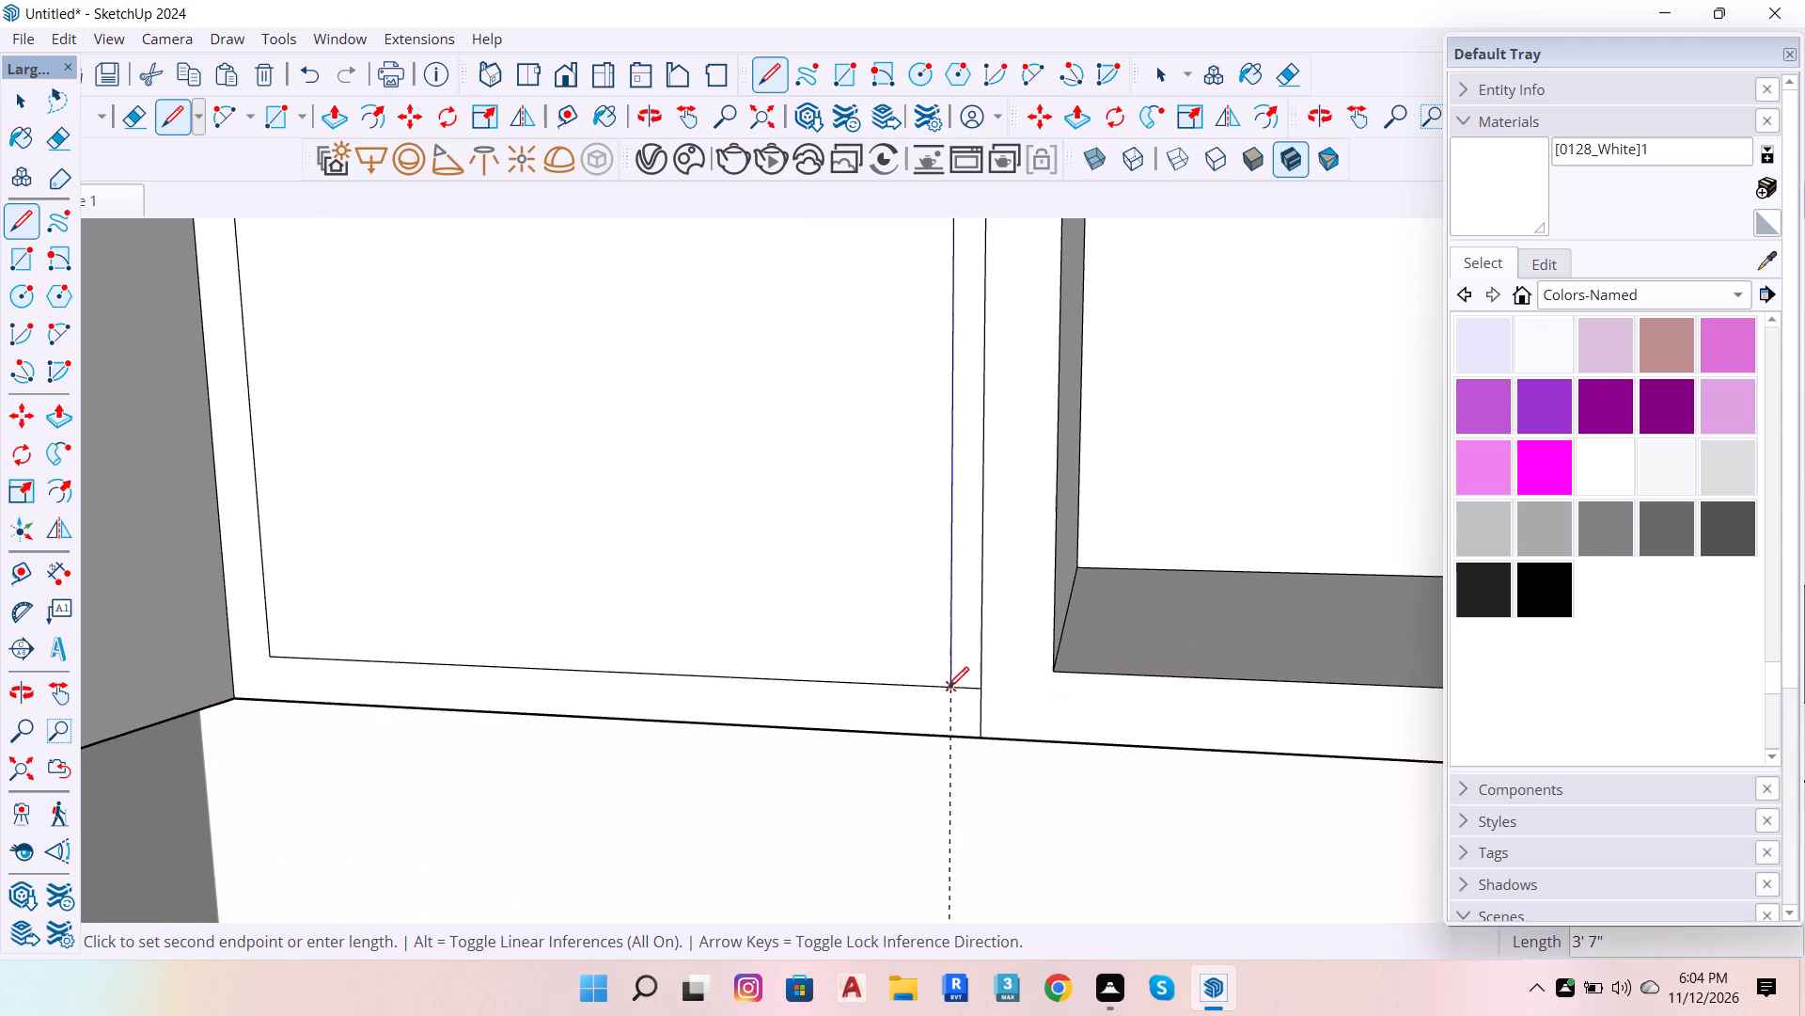
pyautogui.click(948, 688)
# Erase the original centre line between the two new centre gap lines, above the horizontal gap line.
pyautogui.scroll(-11, 920, 763)
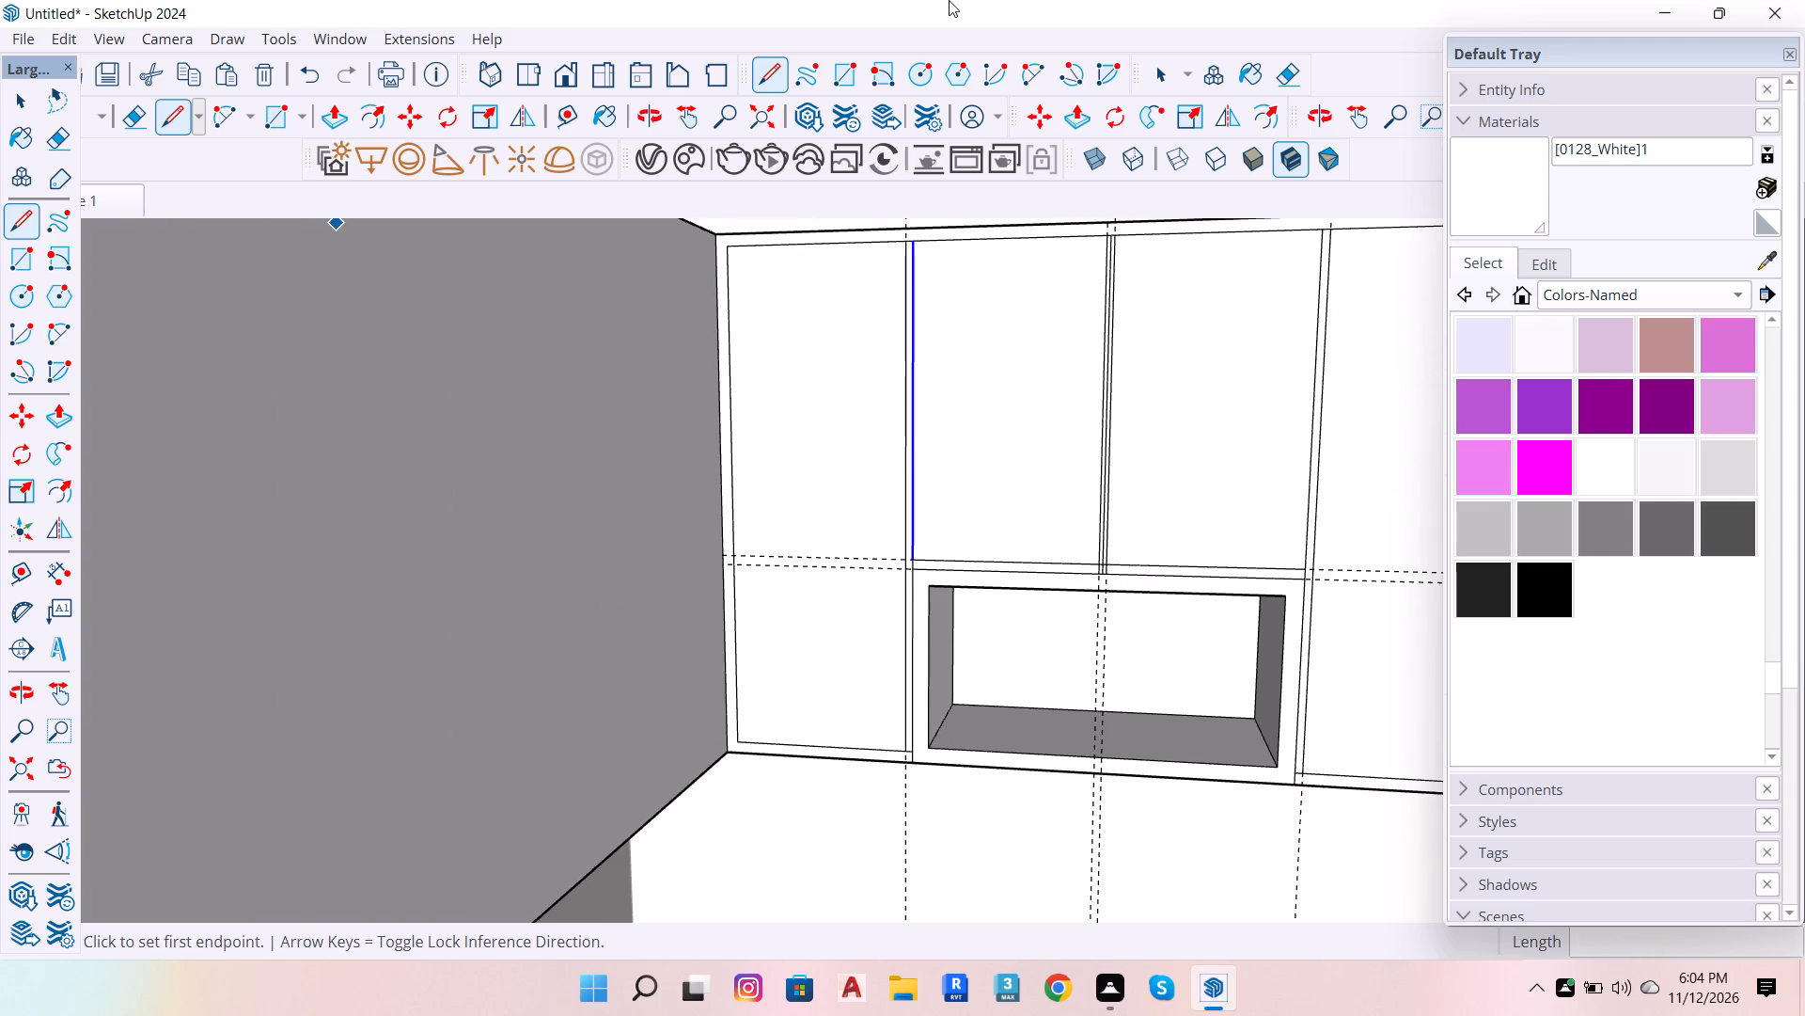
pyautogui.click(1281, 71)
pyautogui.scroll(2, 1118, 347)
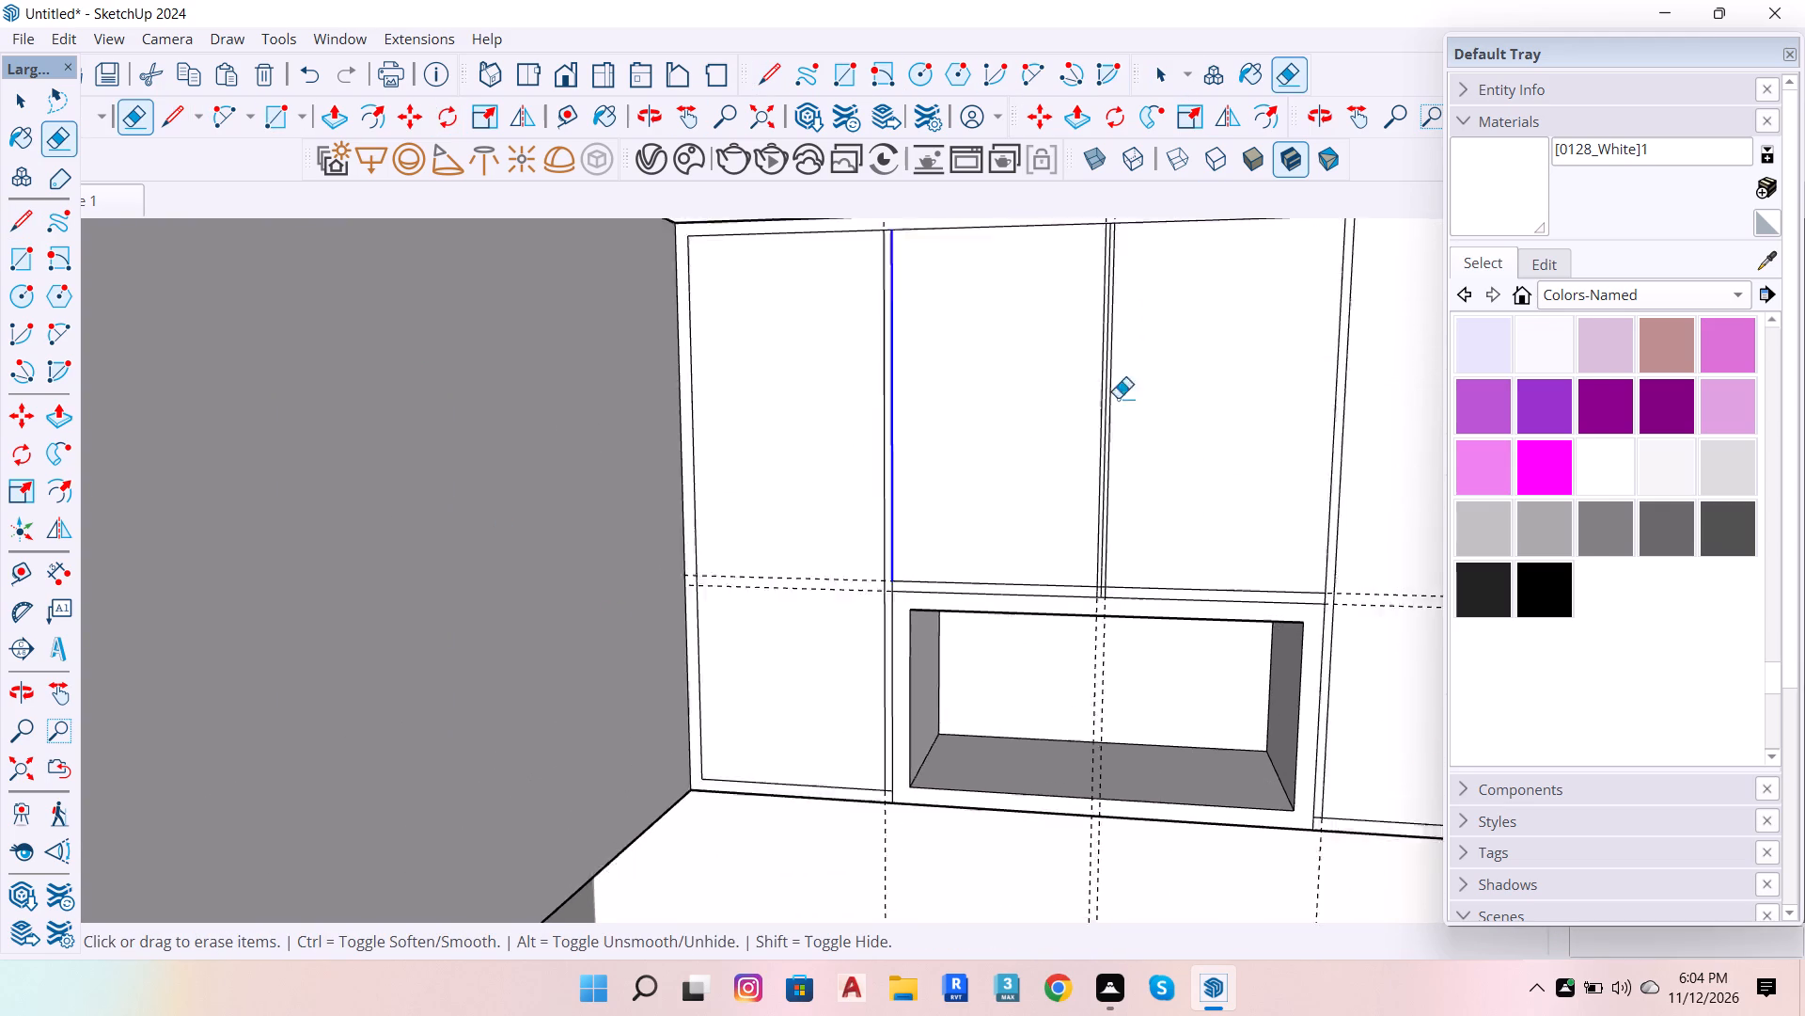
pyautogui.scroll(4, 1118, 398)
pyautogui.scroll(6, 1105, 635)
pyautogui.scroll(4, 1059, 736)
pyautogui.click(1097, 705)
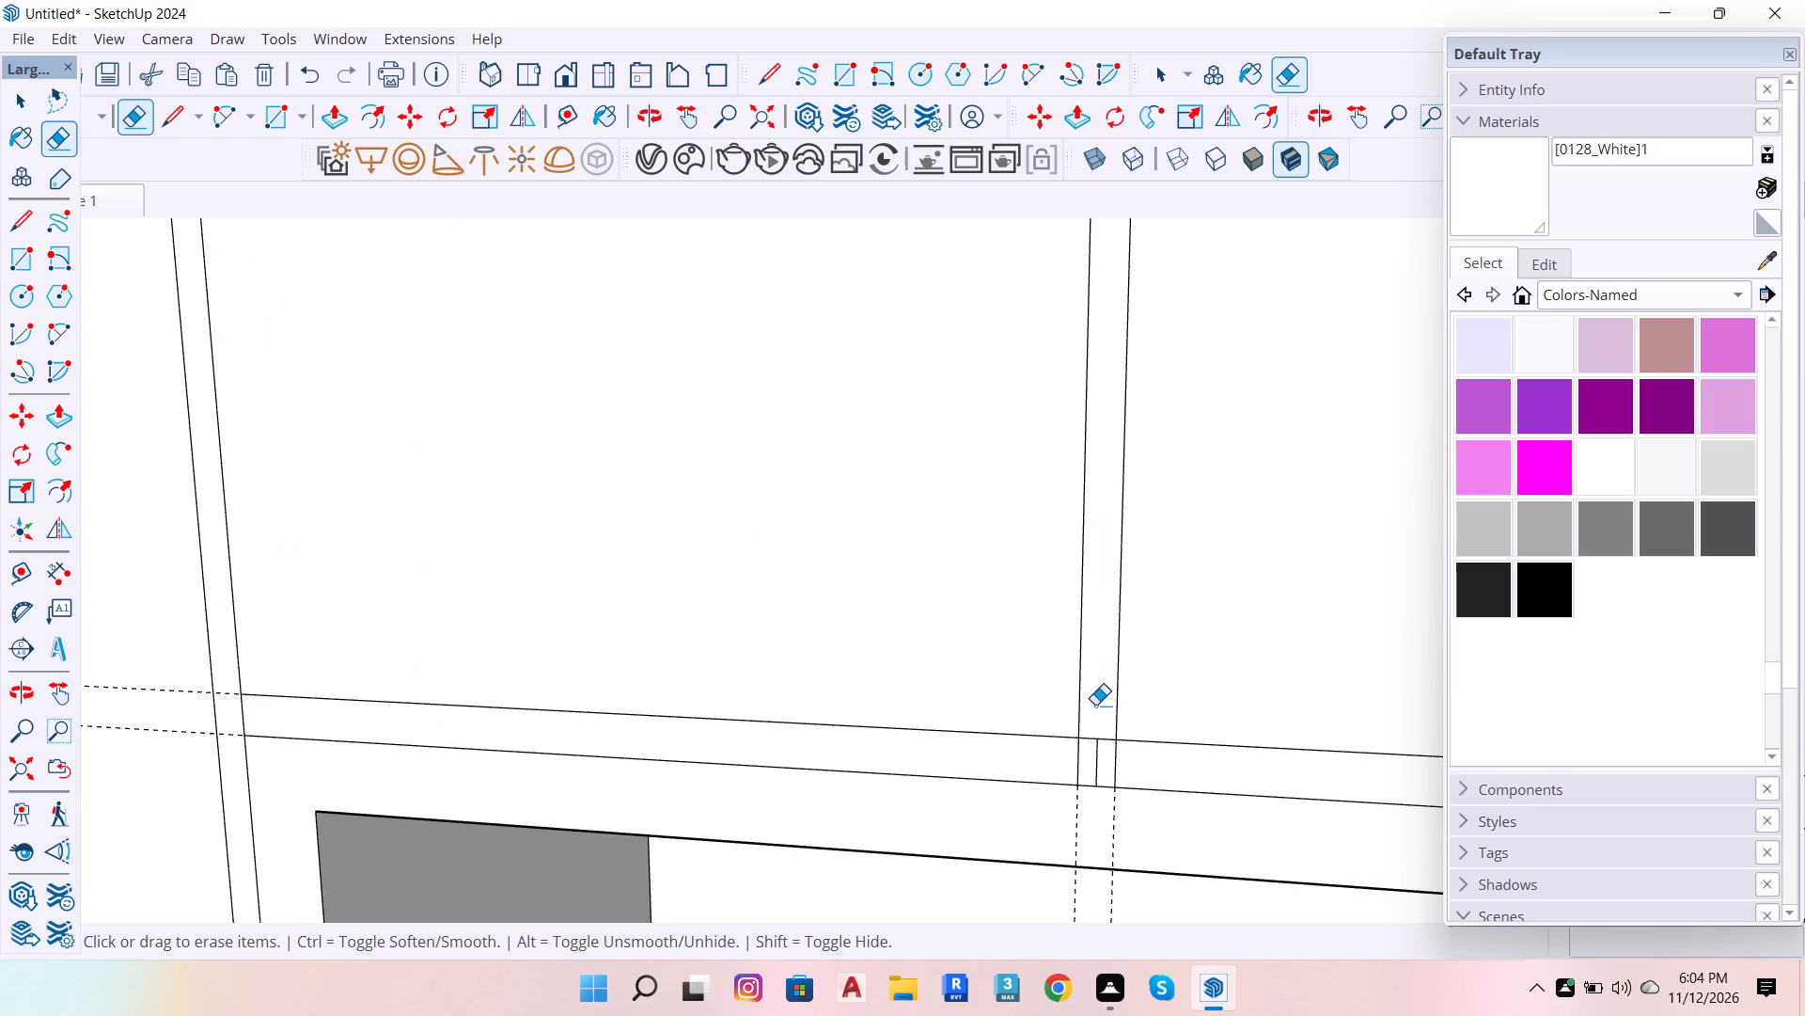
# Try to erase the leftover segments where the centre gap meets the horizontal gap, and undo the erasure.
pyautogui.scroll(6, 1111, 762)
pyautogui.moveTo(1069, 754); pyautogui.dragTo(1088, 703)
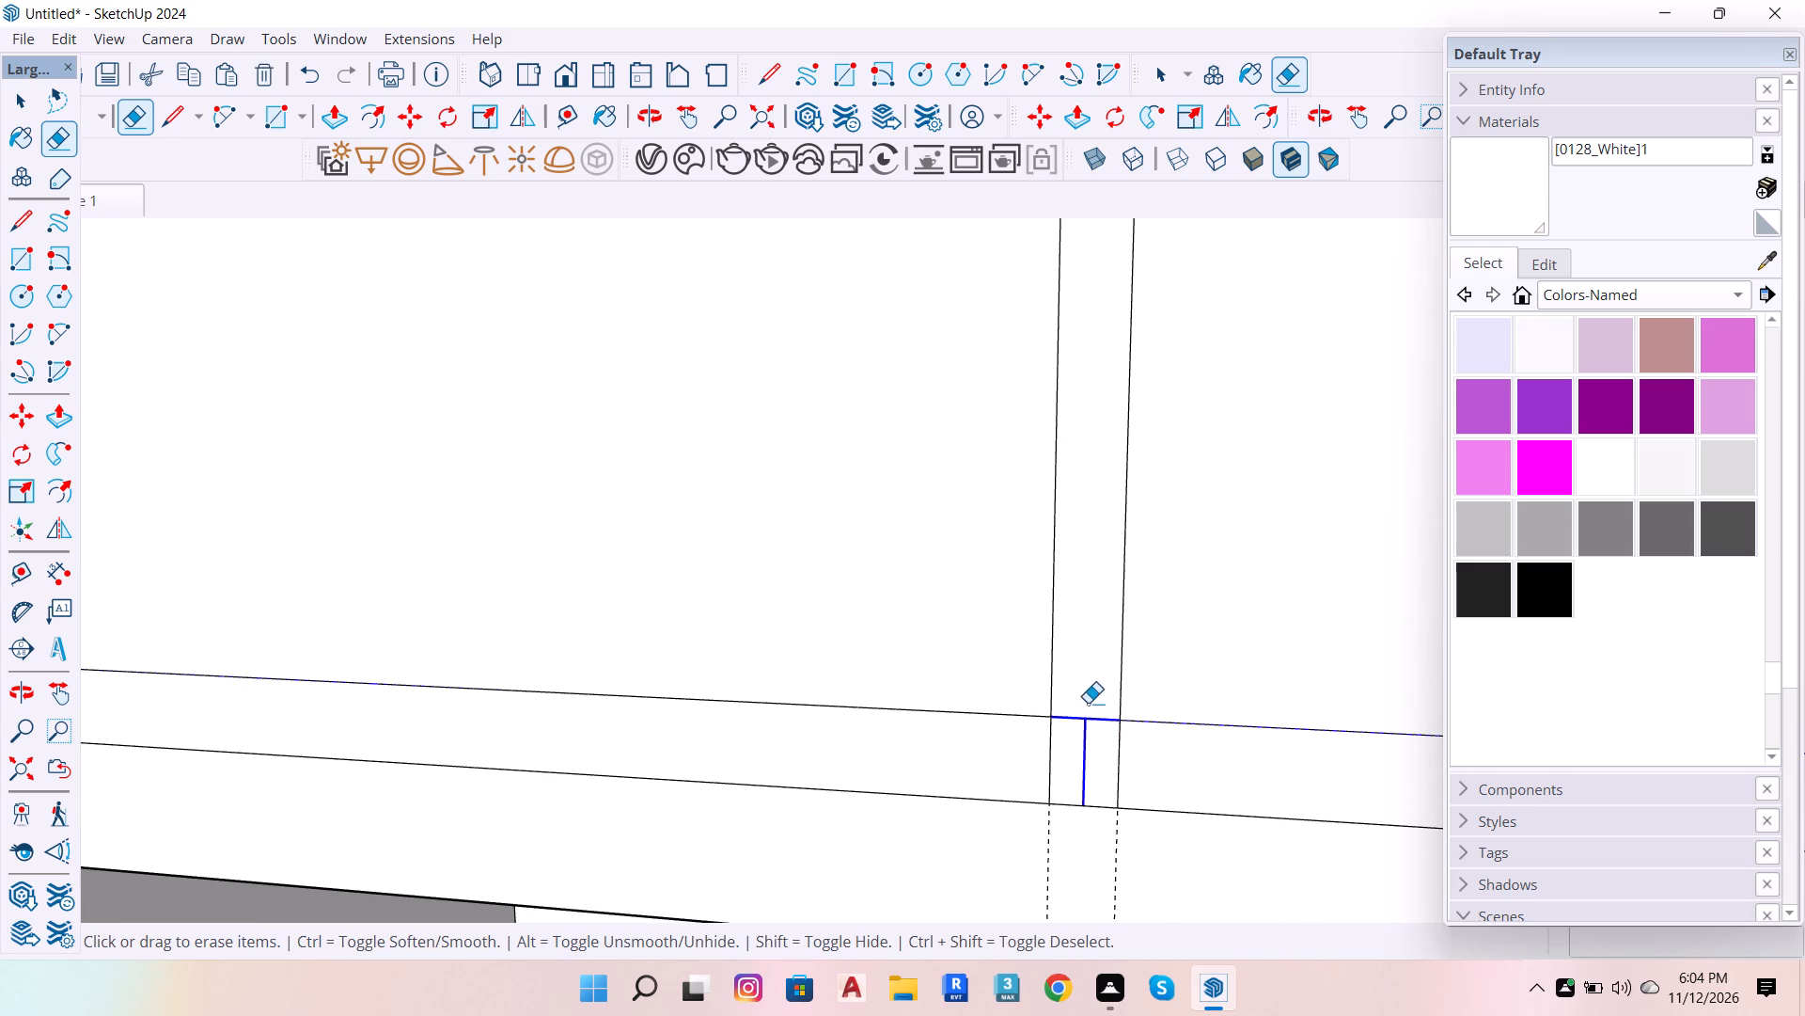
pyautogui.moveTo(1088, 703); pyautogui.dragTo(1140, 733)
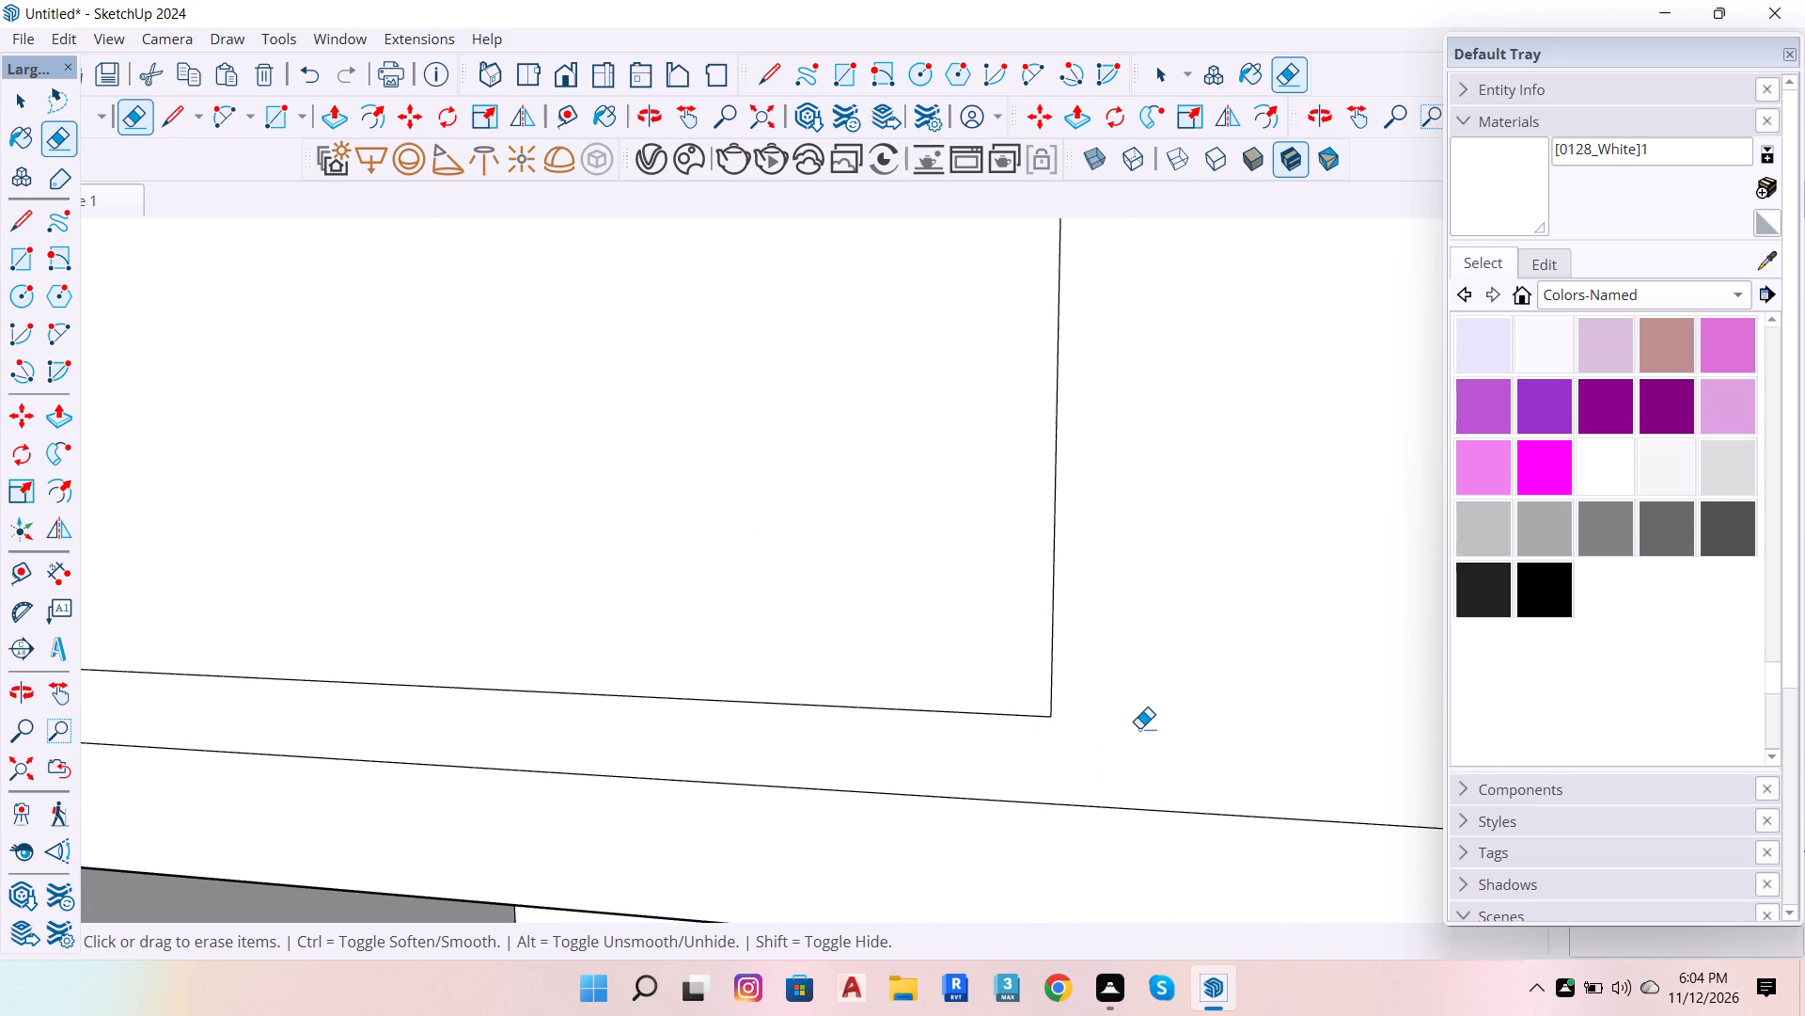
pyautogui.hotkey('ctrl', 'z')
# Erase the leftover segments and centre guides where the vertical centre gap meets the horizontal gap above the niche.
pyautogui.moveTo(1091, 718); pyautogui.dragTo(1028, 759)
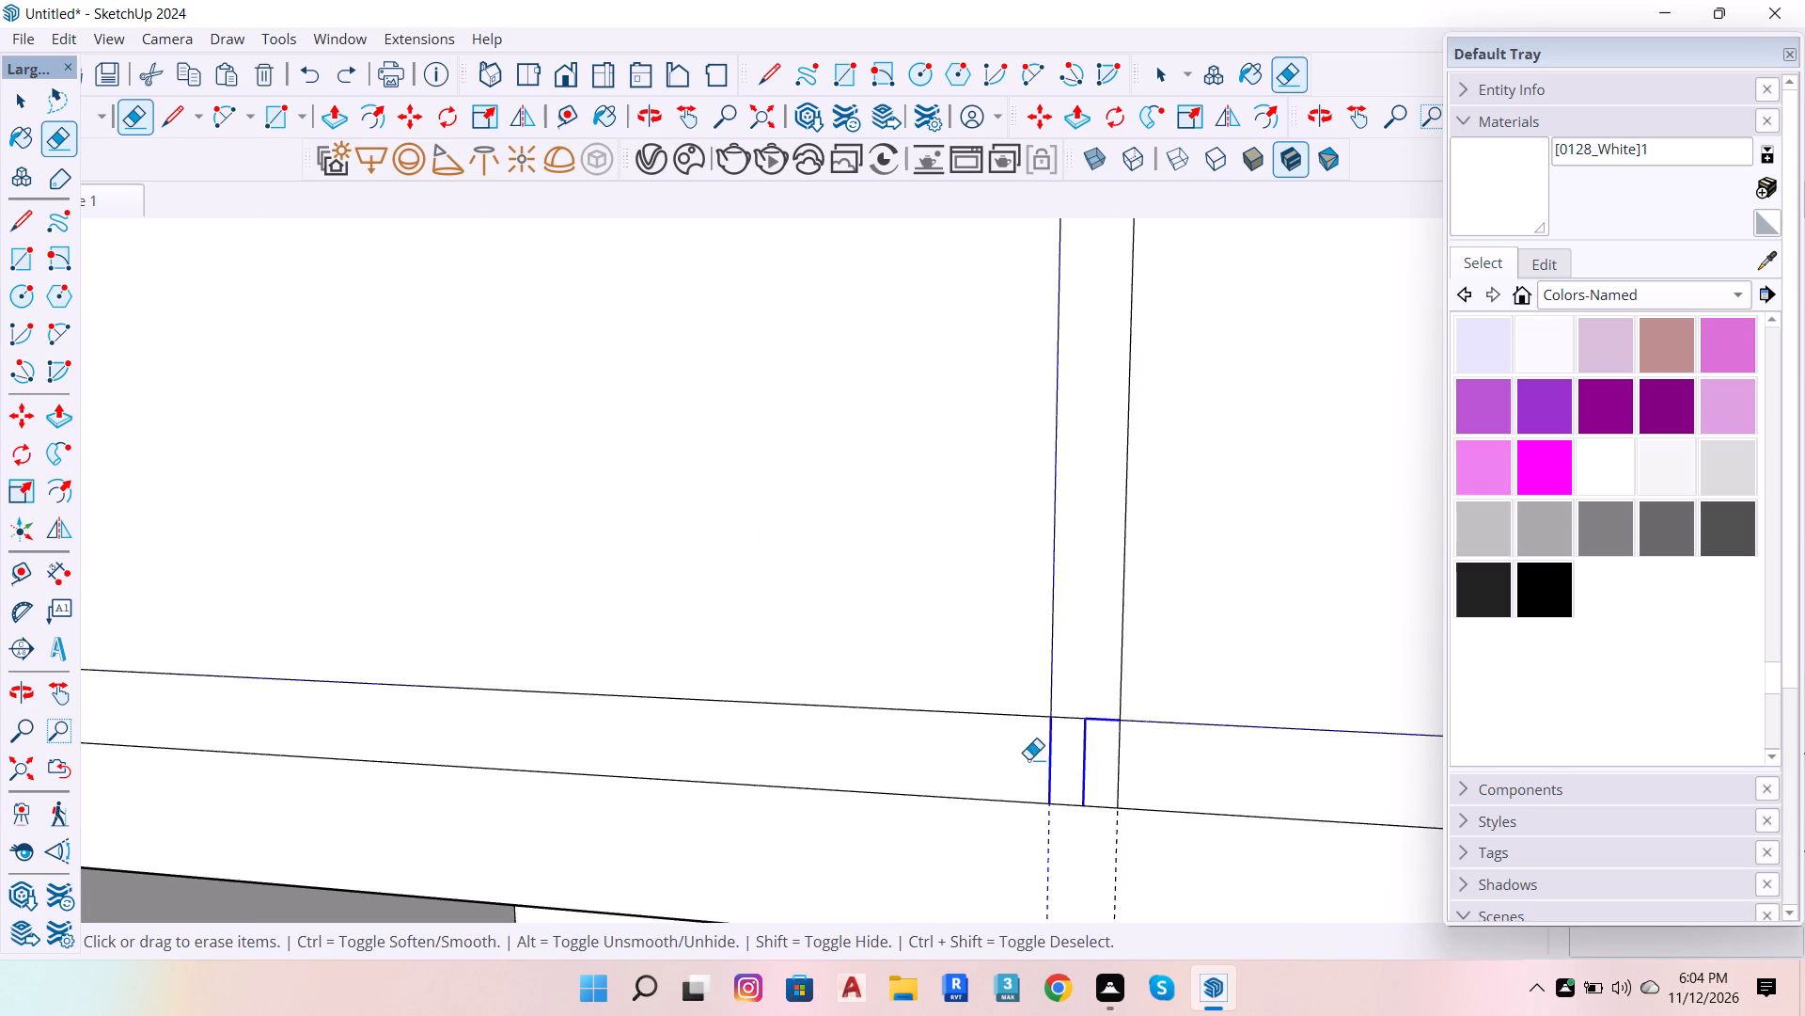
pyautogui.moveTo(1028, 759); pyautogui.dragTo(1074, 718)
pyautogui.scroll(-2, 1077, 726)
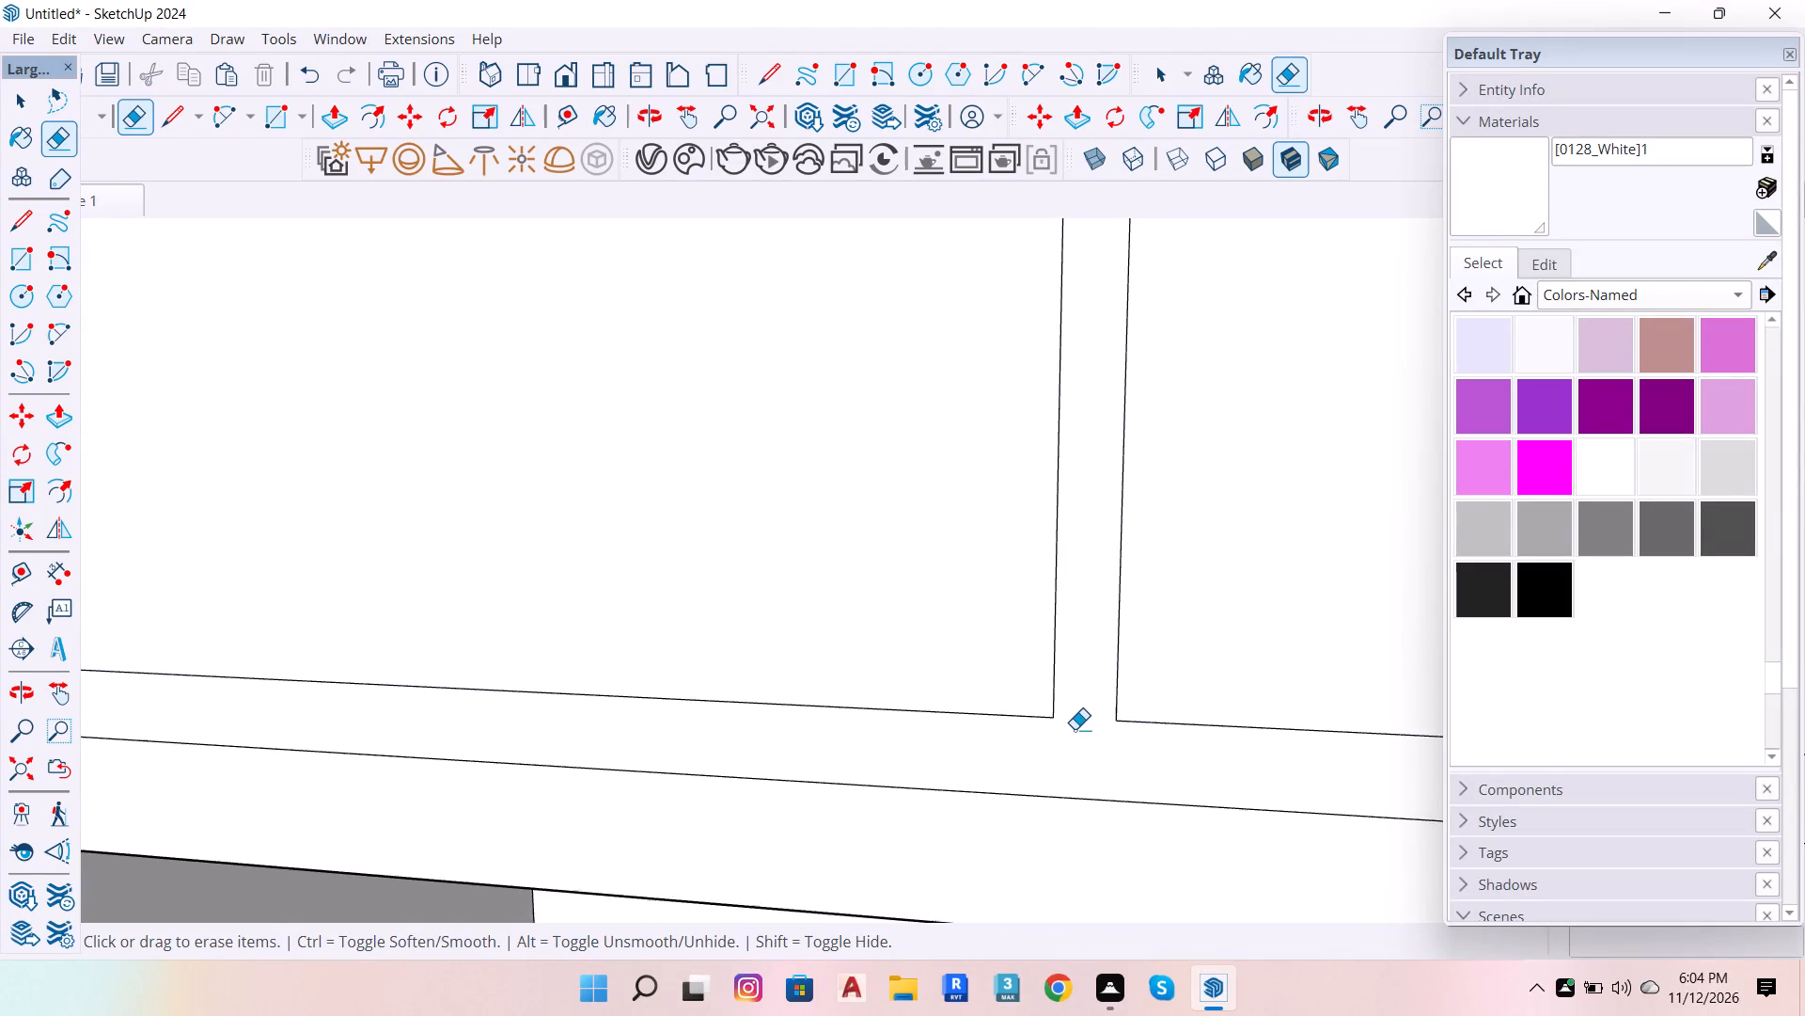
# Erase the leftover divider segments at both ends of the horizontal gap above the niche, along with the horizontal guide.
pyautogui.scroll(-16, 1075, 729)
pyautogui.scroll(6, 772, 769)
pyautogui.scroll(7, 662, 718)
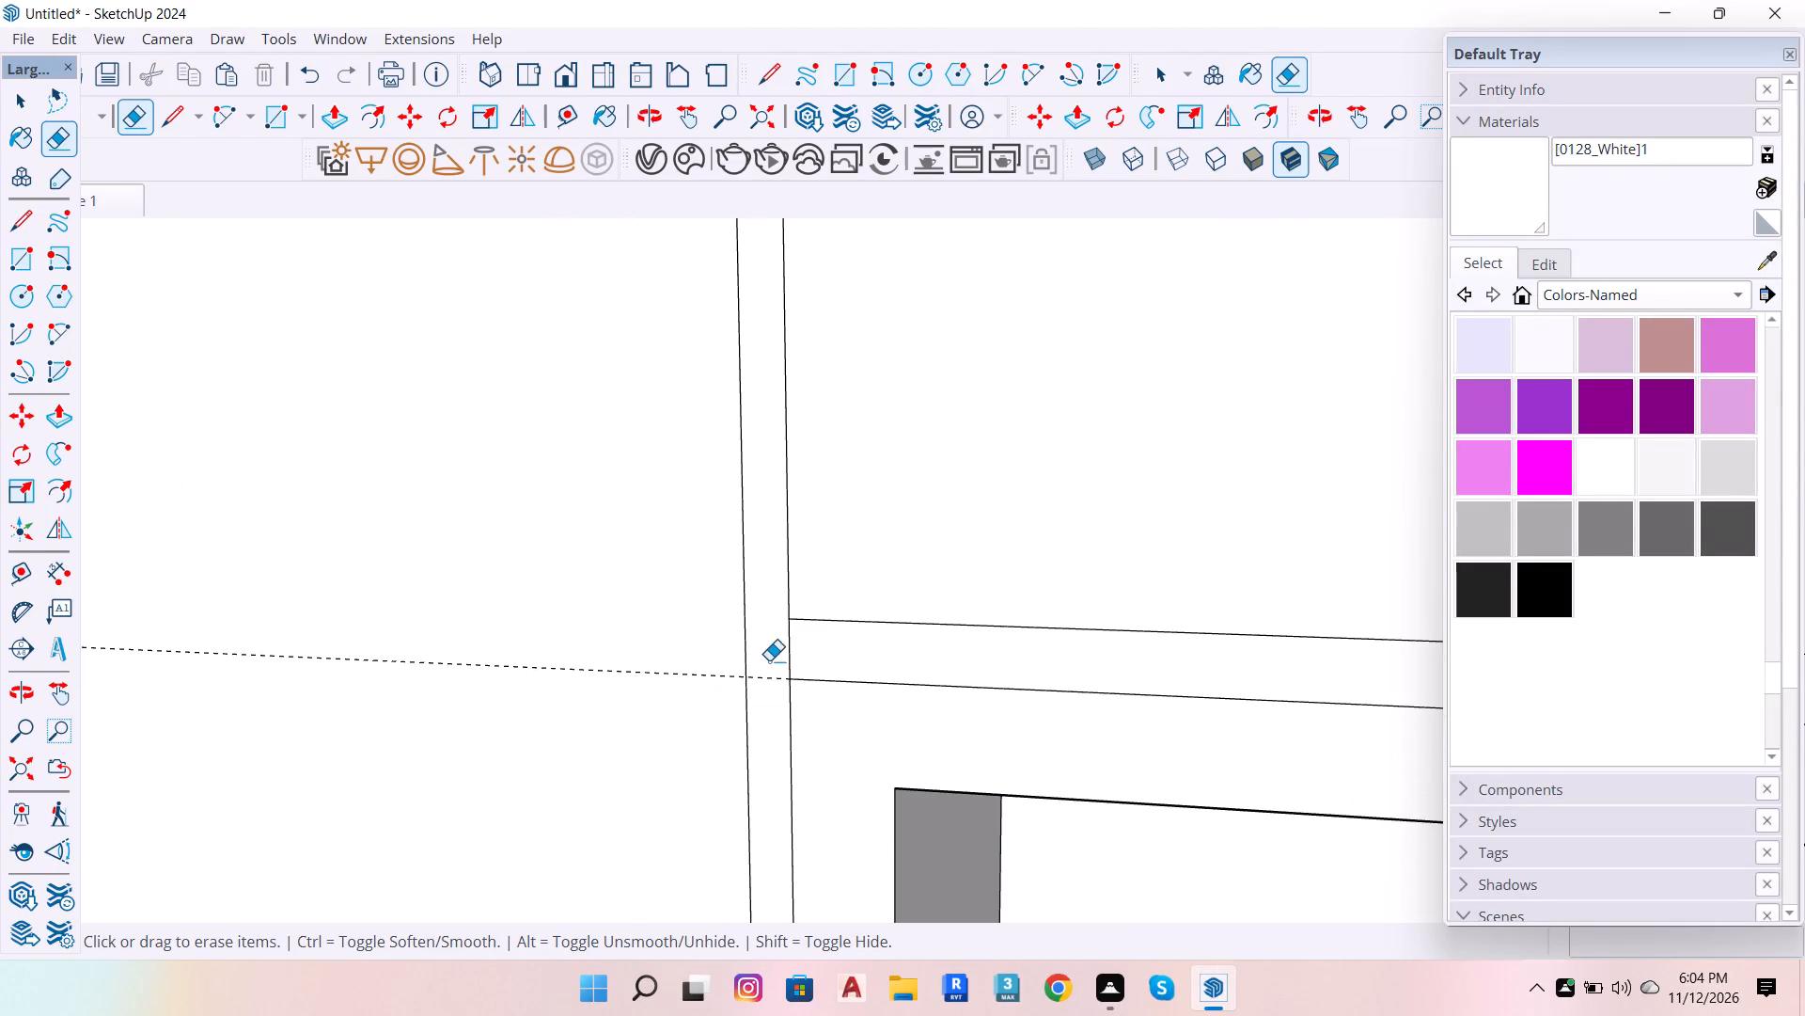
pyautogui.click(781, 654)
pyautogui.scroll(-19, 795, 662)
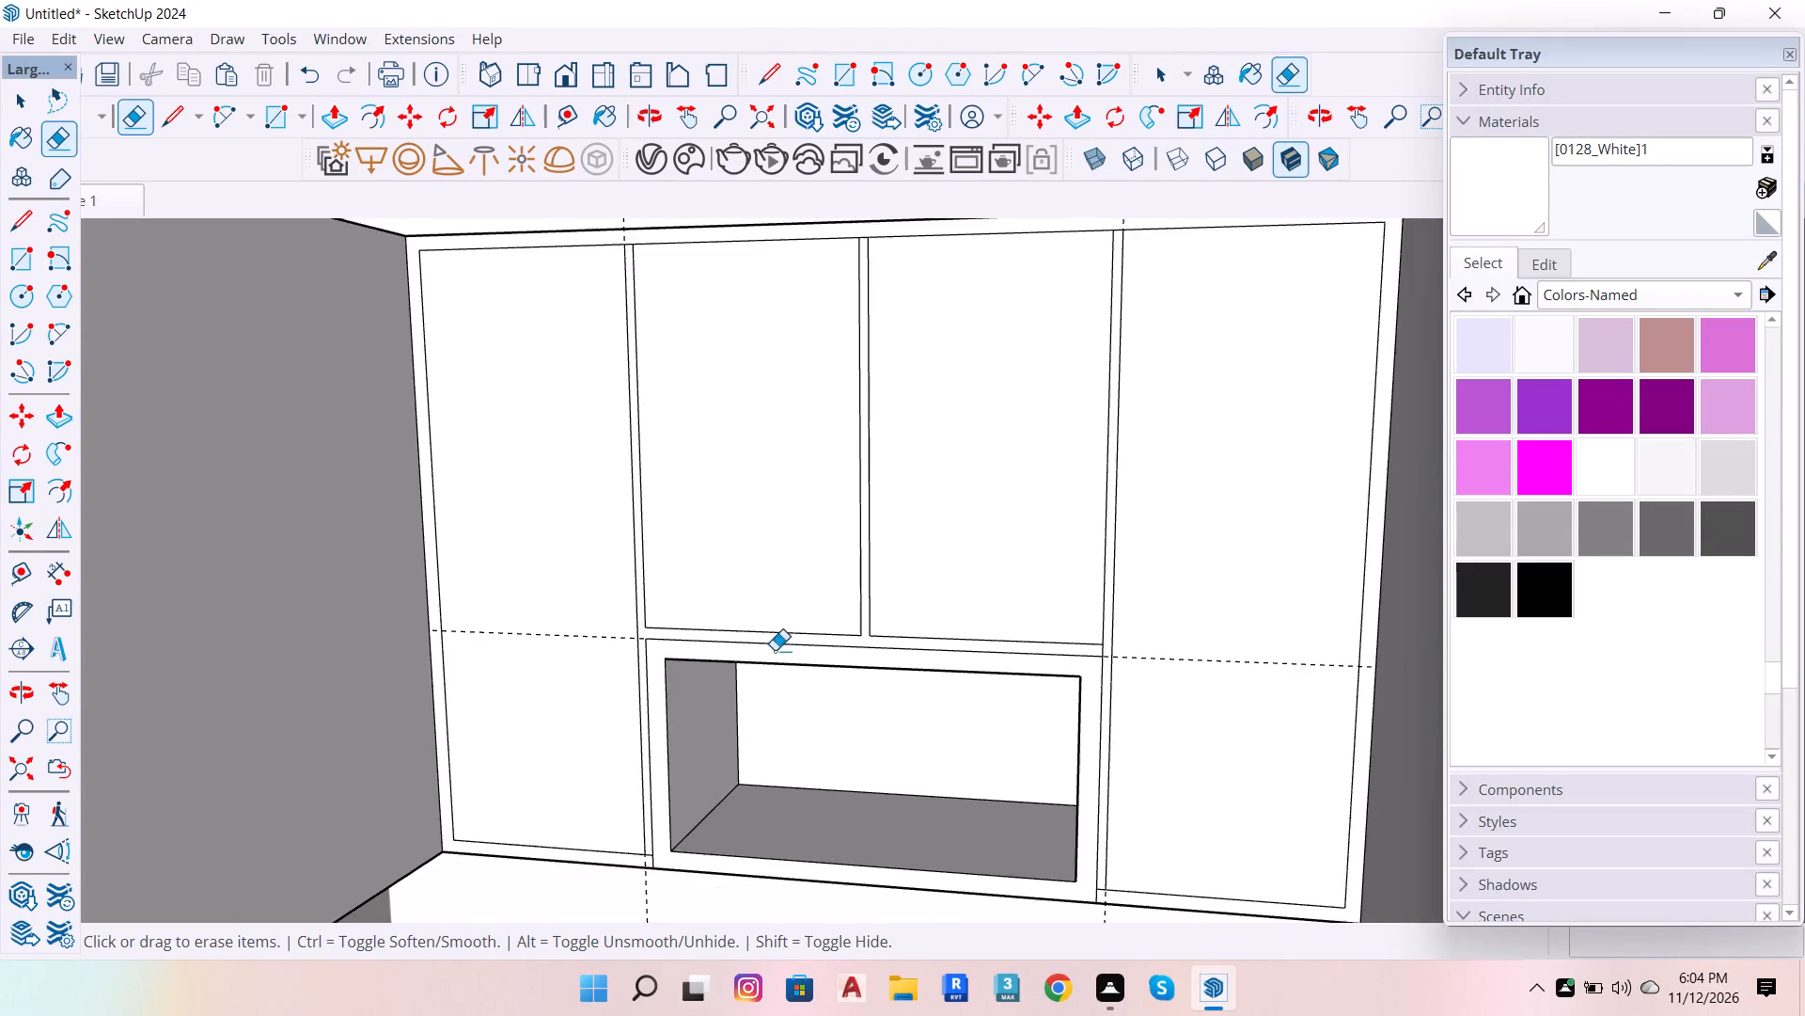
pyautogui.scroll(-4, 775, 650)
pyautogui.scroll(6, 861, 677)
pyautogui.scroll(14, 1067, 653)
pyautogui.moveTo(1044, 579); pyautogui.dragTo(1054, 579)
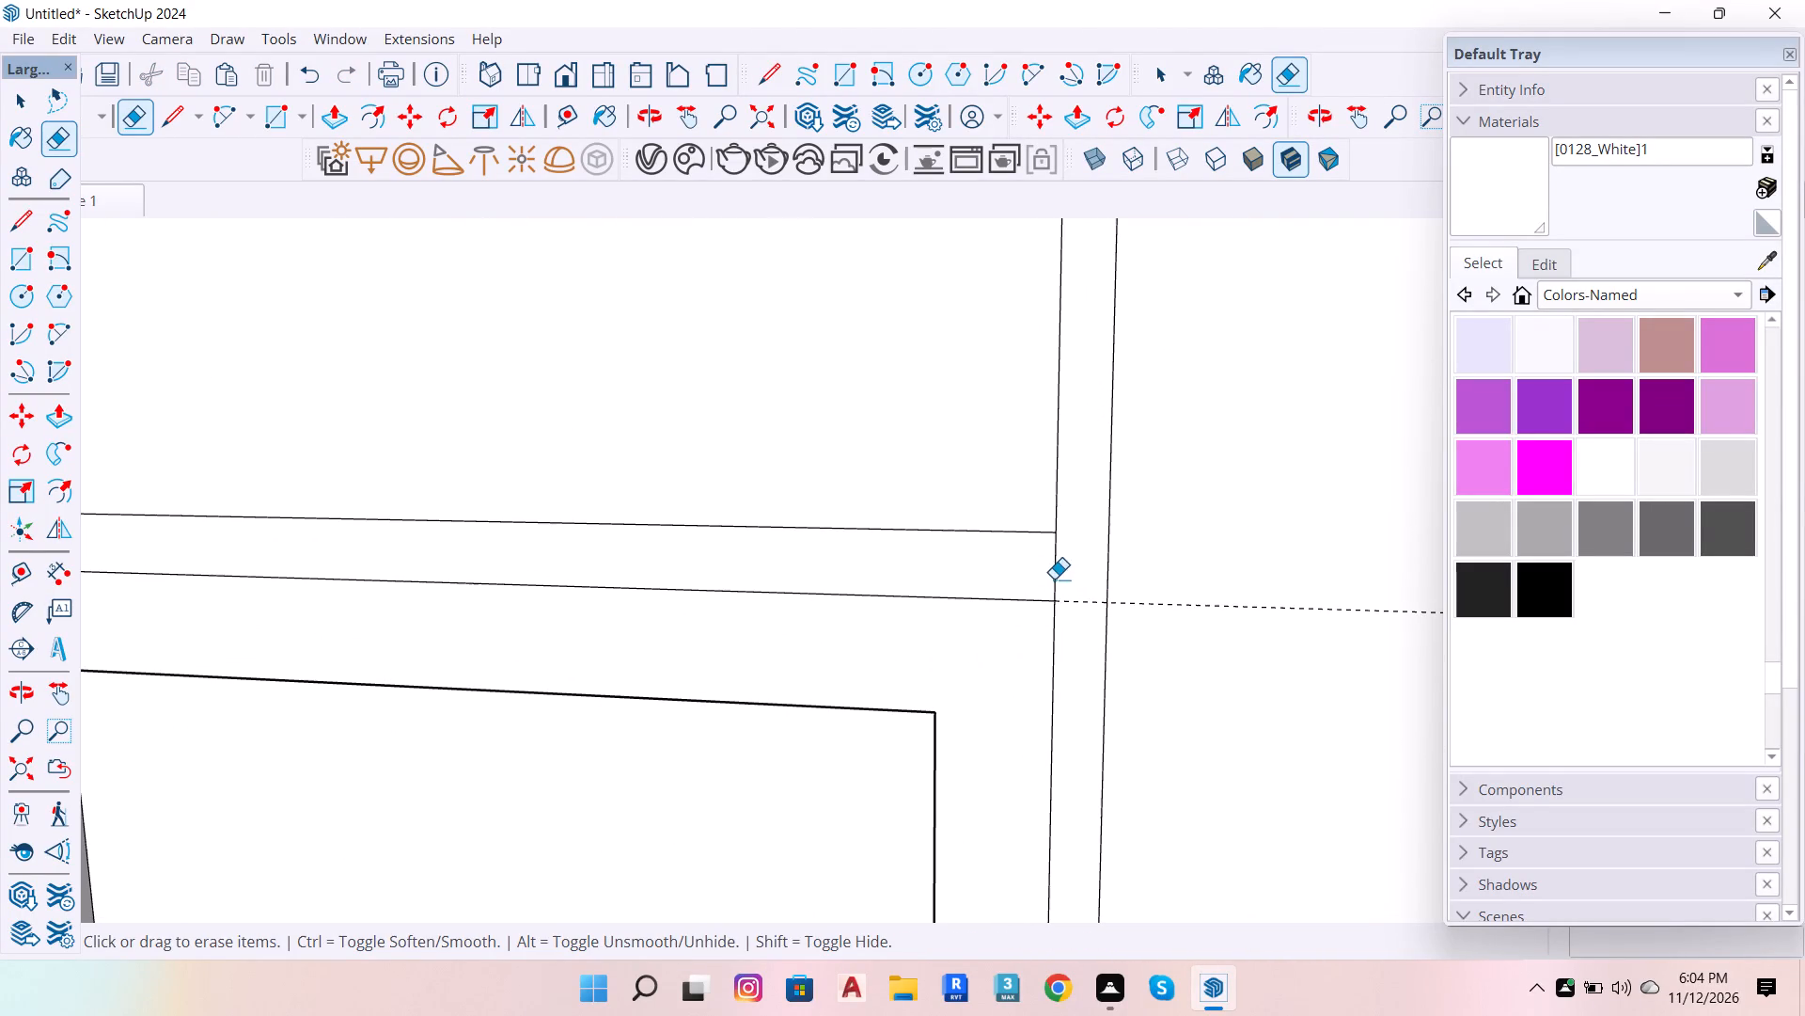
pyautogui.moveTo(1054, 579); pyautogui.dragTo(1063, 578)
pyautogui.moveTo(1070, 603); pyautogui.dragTo(1067, 618)
pyautogui.scroll(-17, 1062, 571)
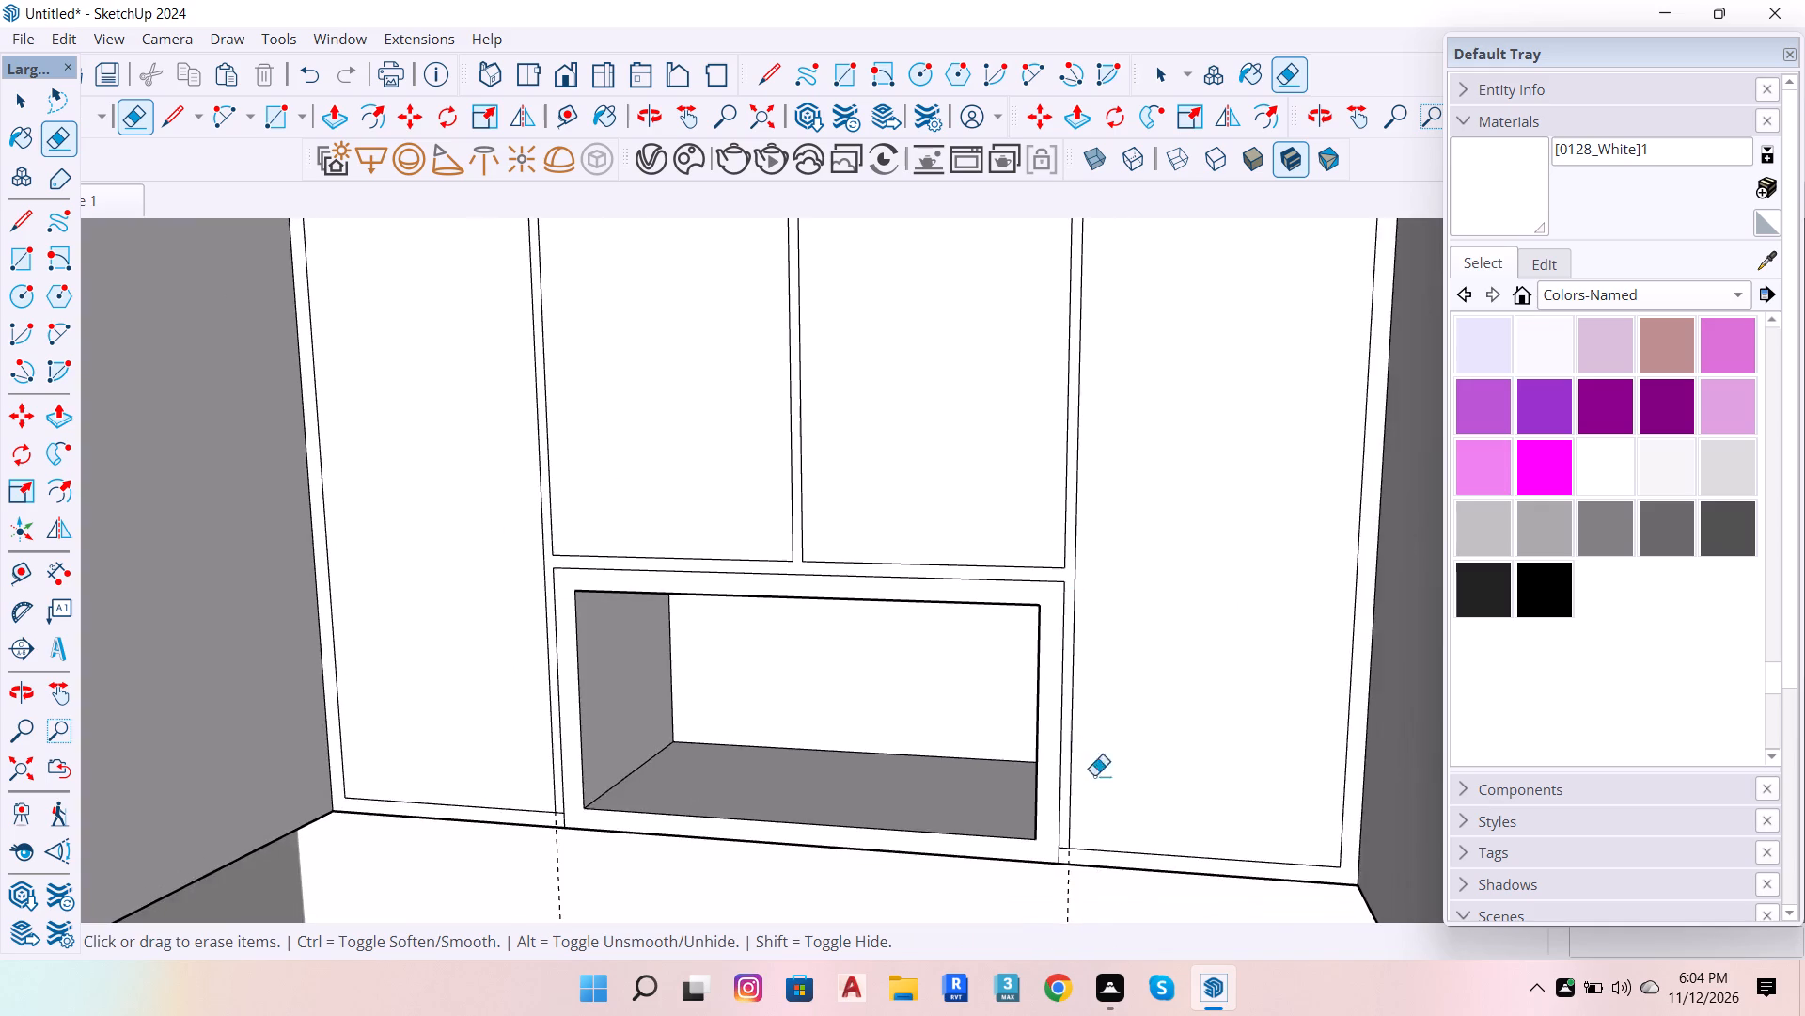
# Erase the leftover bottom segment between the right divider's two gap lines and the vertical guide running through it.
pyautogui.scroll(6, 1106, 809)
pyautogui.scroll(13, 1040, 887)
pyautogui.click(1028, 848)
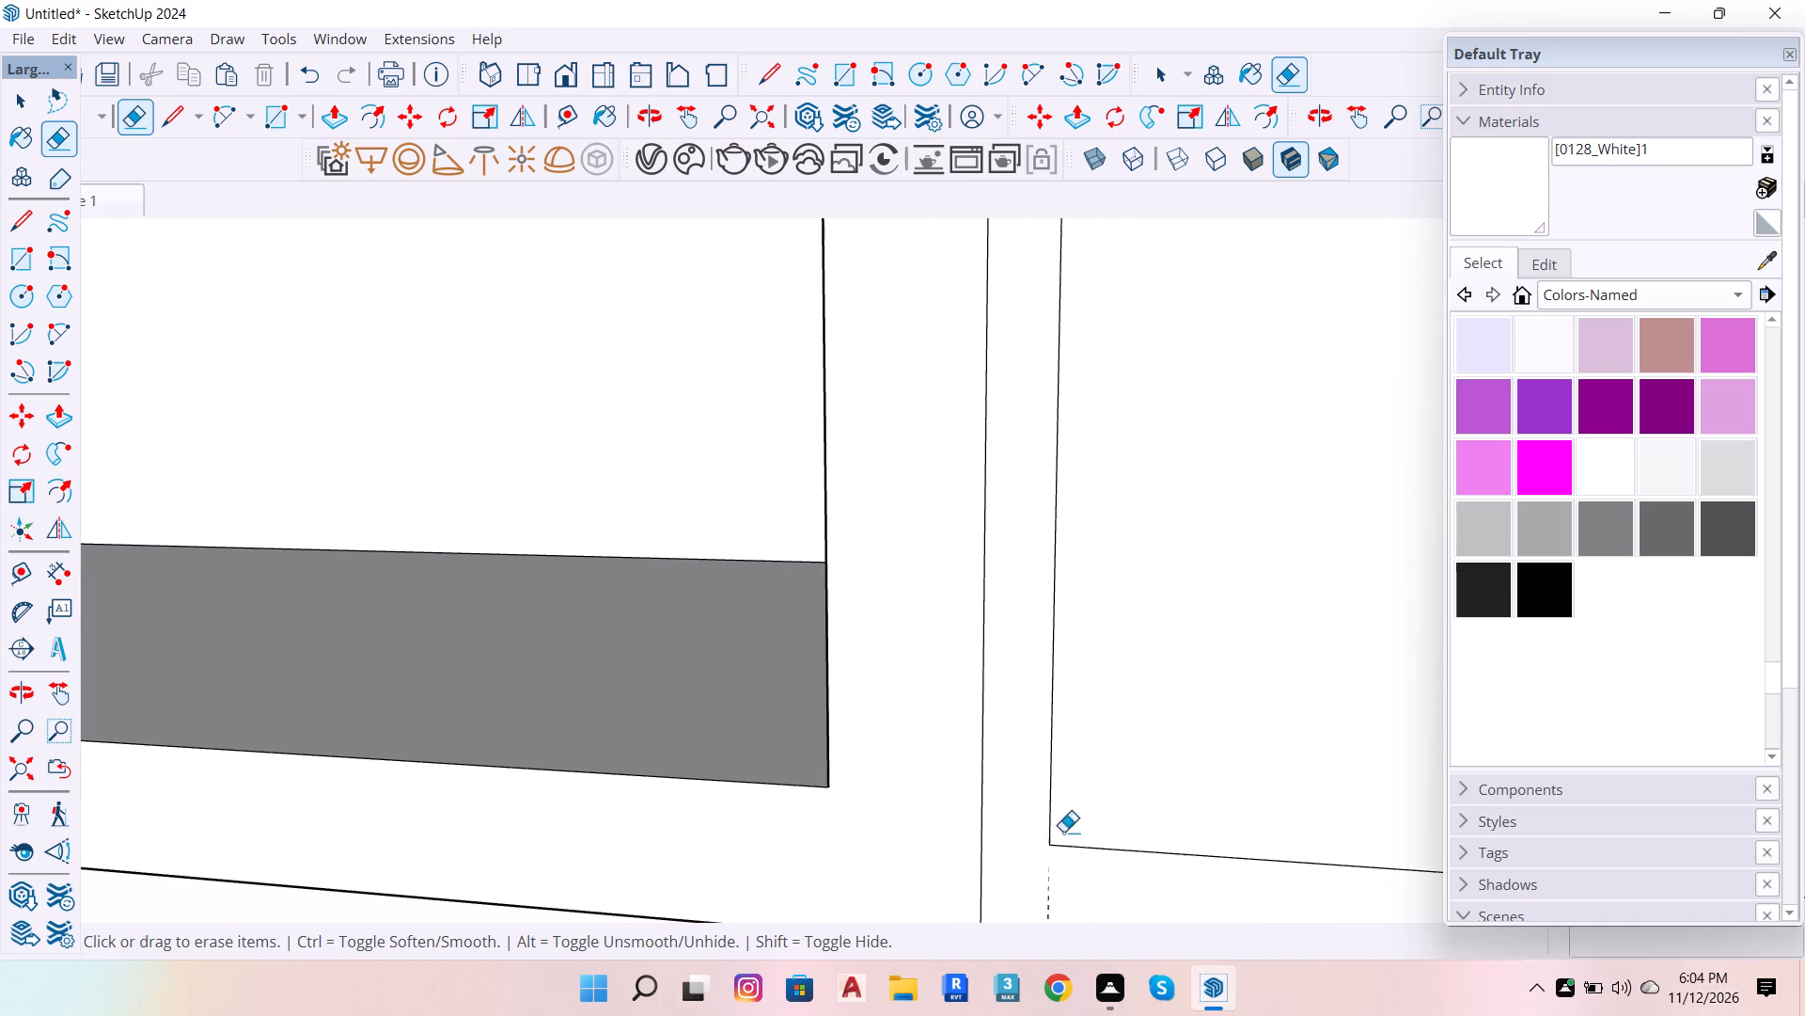
pyautogui.scroll(-13, 1202, 769)
pyautogui.scroll(7, 1166, 812)
pyautogui.click(1181, 791)
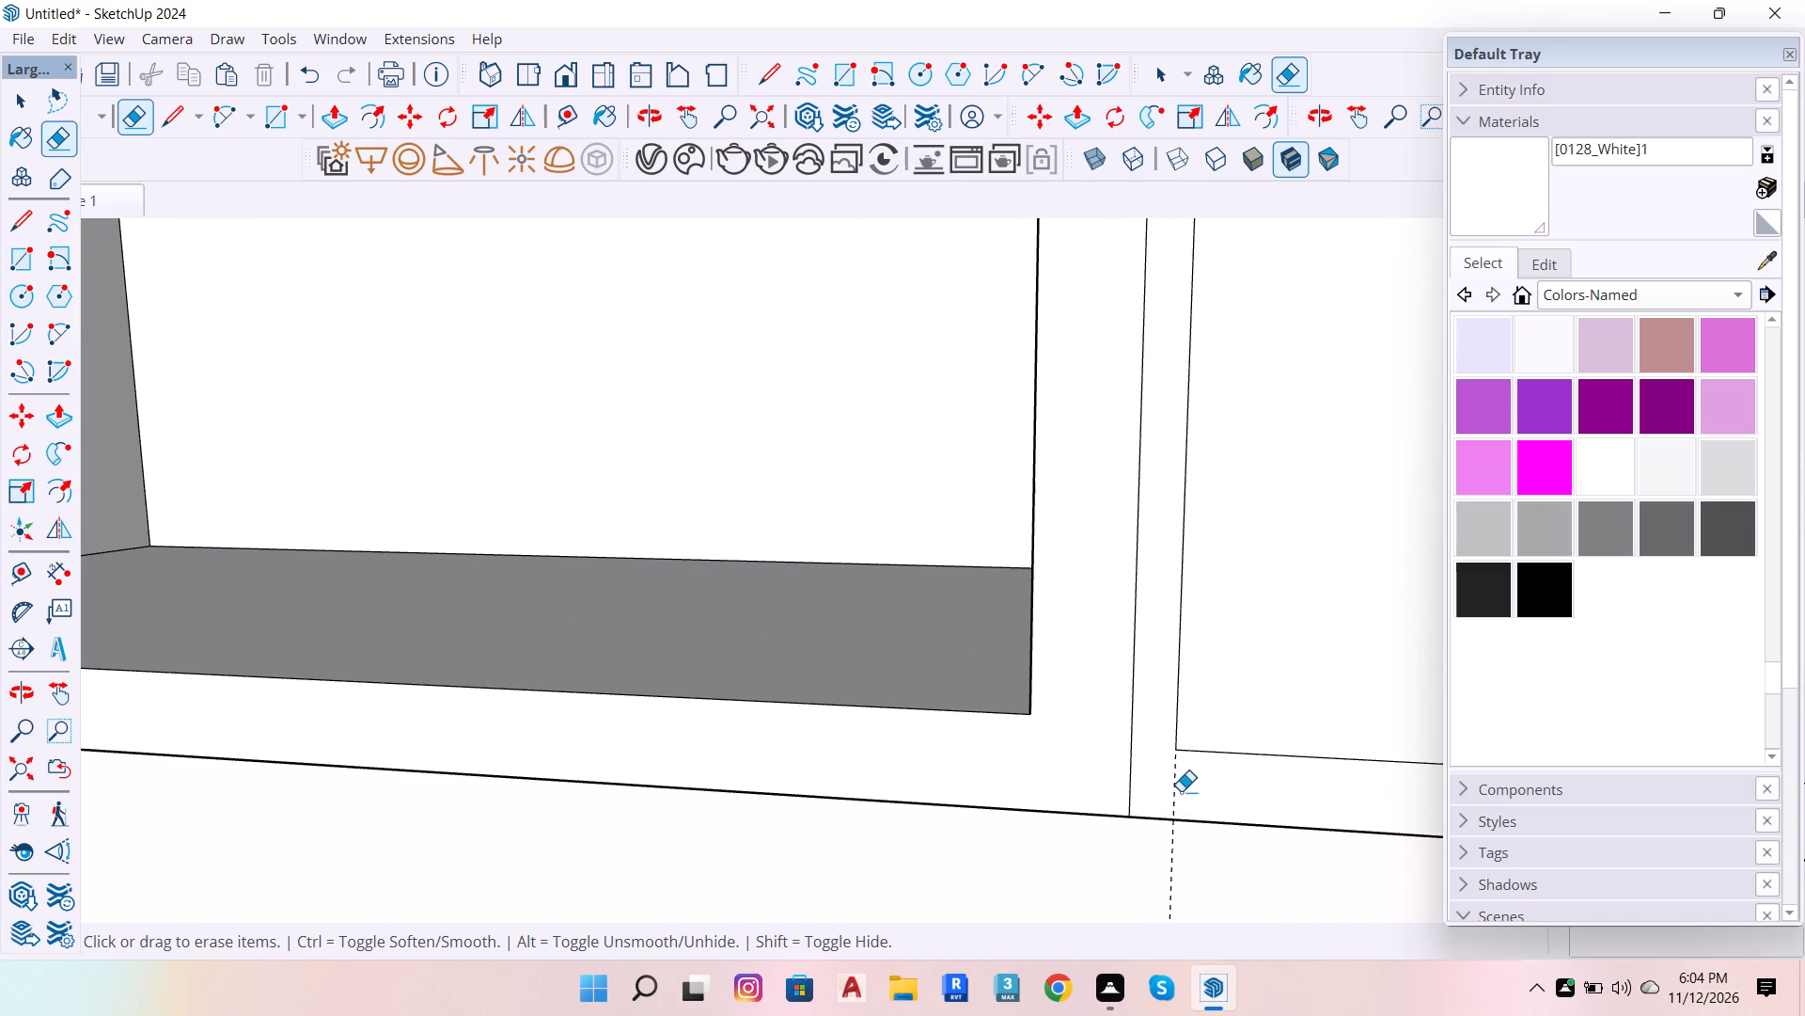
pyautogui.click(1171, 793)
# Erase the leftover bottom segment between the left divider's two gap lines together with its vertical guide.
pyautogui.scroll(-15, 1258, 772)
pyautogui.scroll(7, 534, 771)
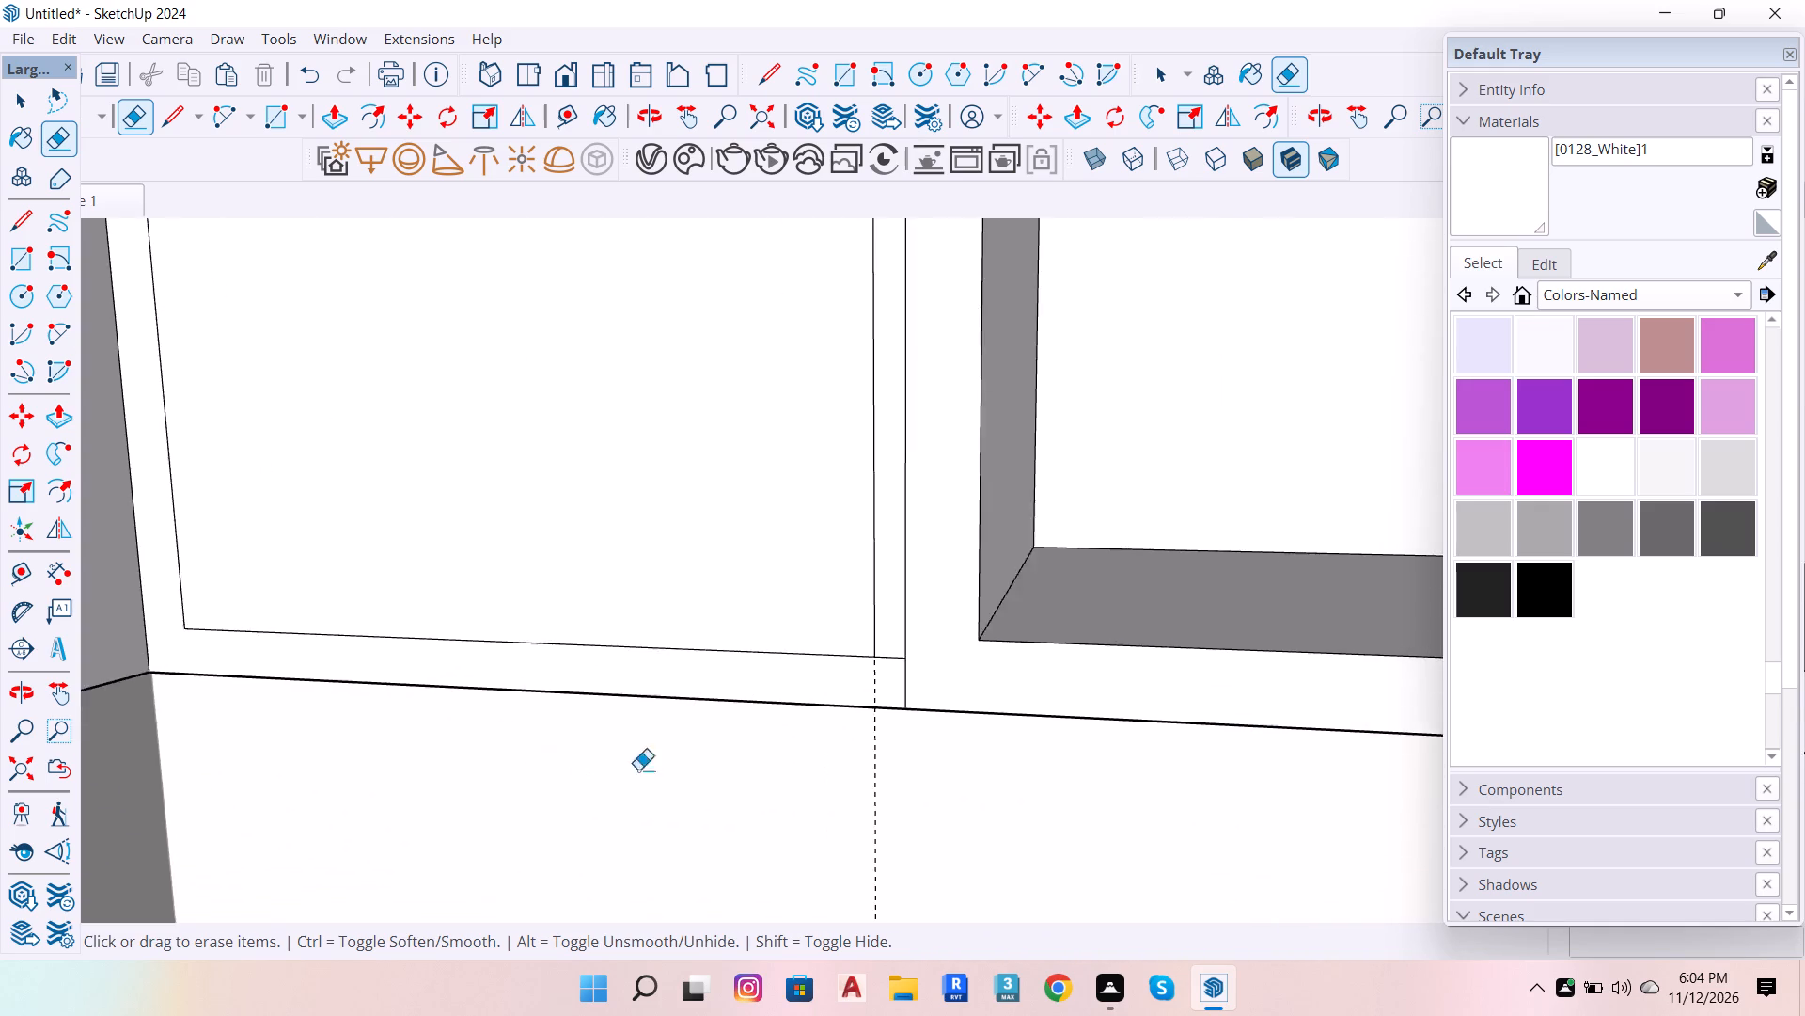
pyautogui.scroll(6, 638, 770)
pyautogui.scroll(-5, 1183, 567)
pyautogui.scroll(4, 1341, 458)
pyautogui.moveTo(1344, 456); pyautogui.dragTo(1291, 509)
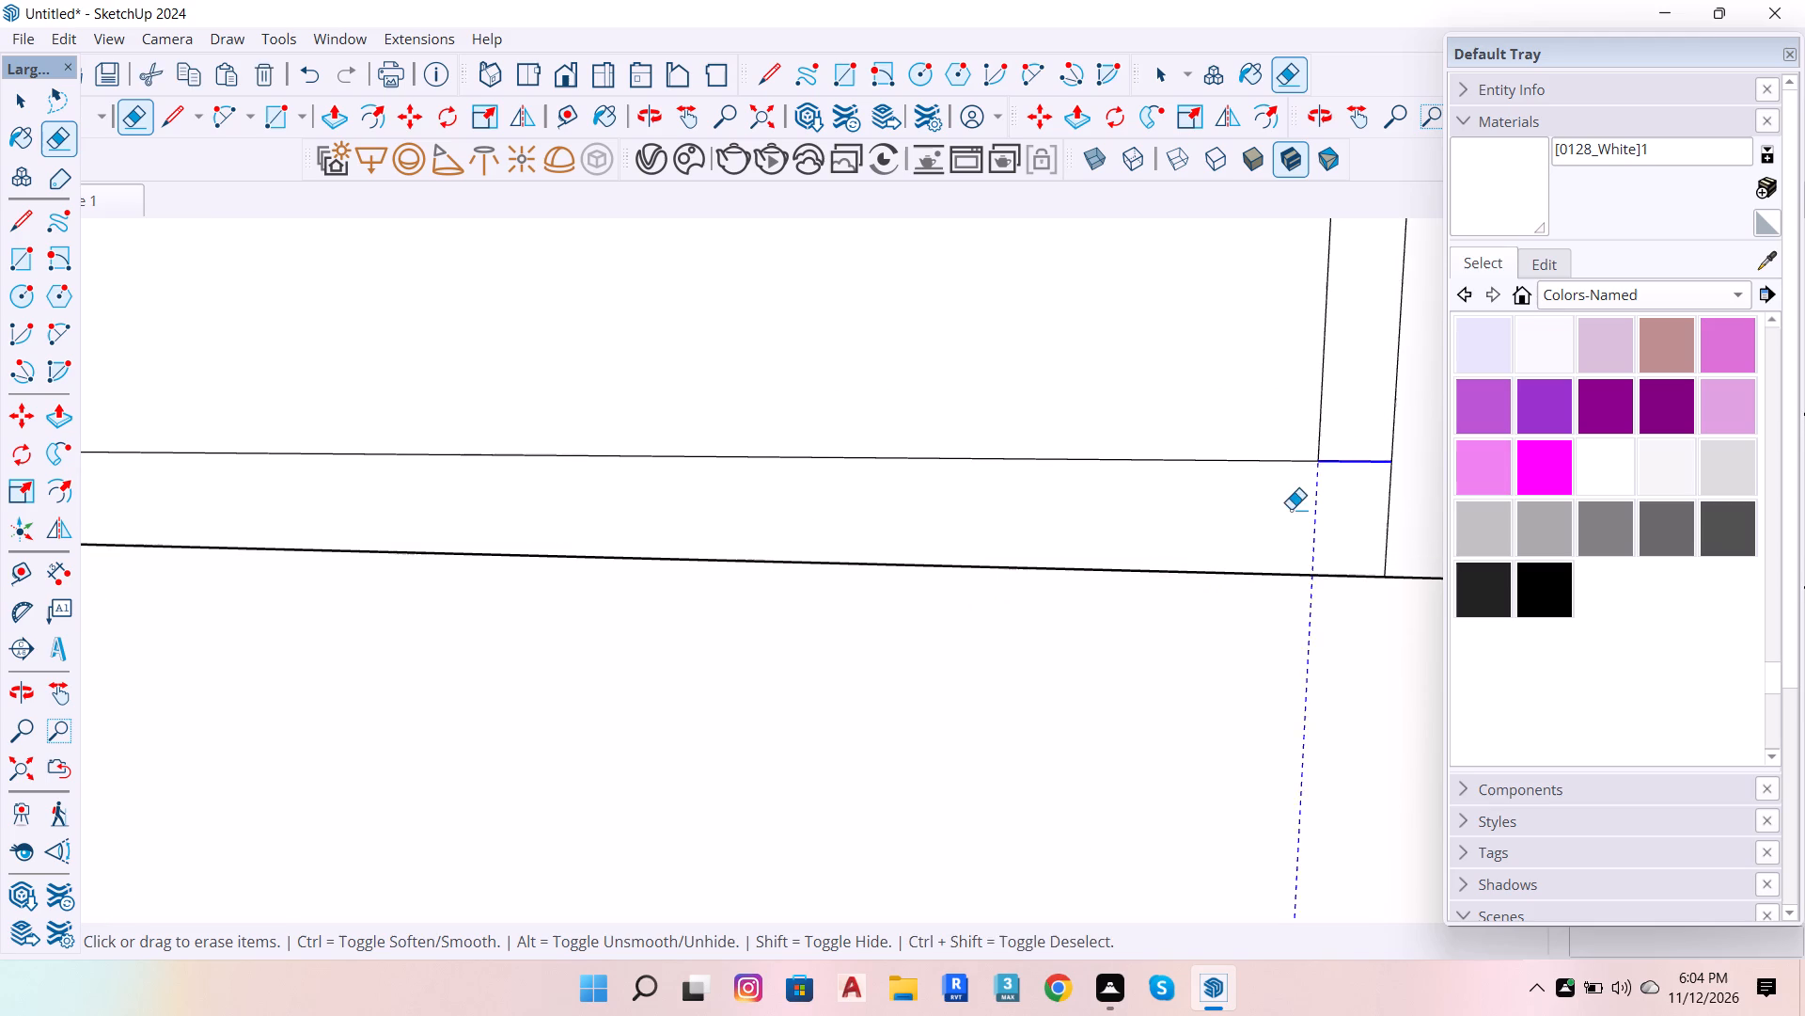
pyautogui.moveTo(1291, 509); pyautogui.dragTo(1290, 511)
# Erase the stray line crossing the underside of the open niche's top face.
pyautogui.scroll(-20, 1345, 525)
pyautogui.scroll(-5, 1345, 525)
pyautogui.scroll(-5, 741, 622)
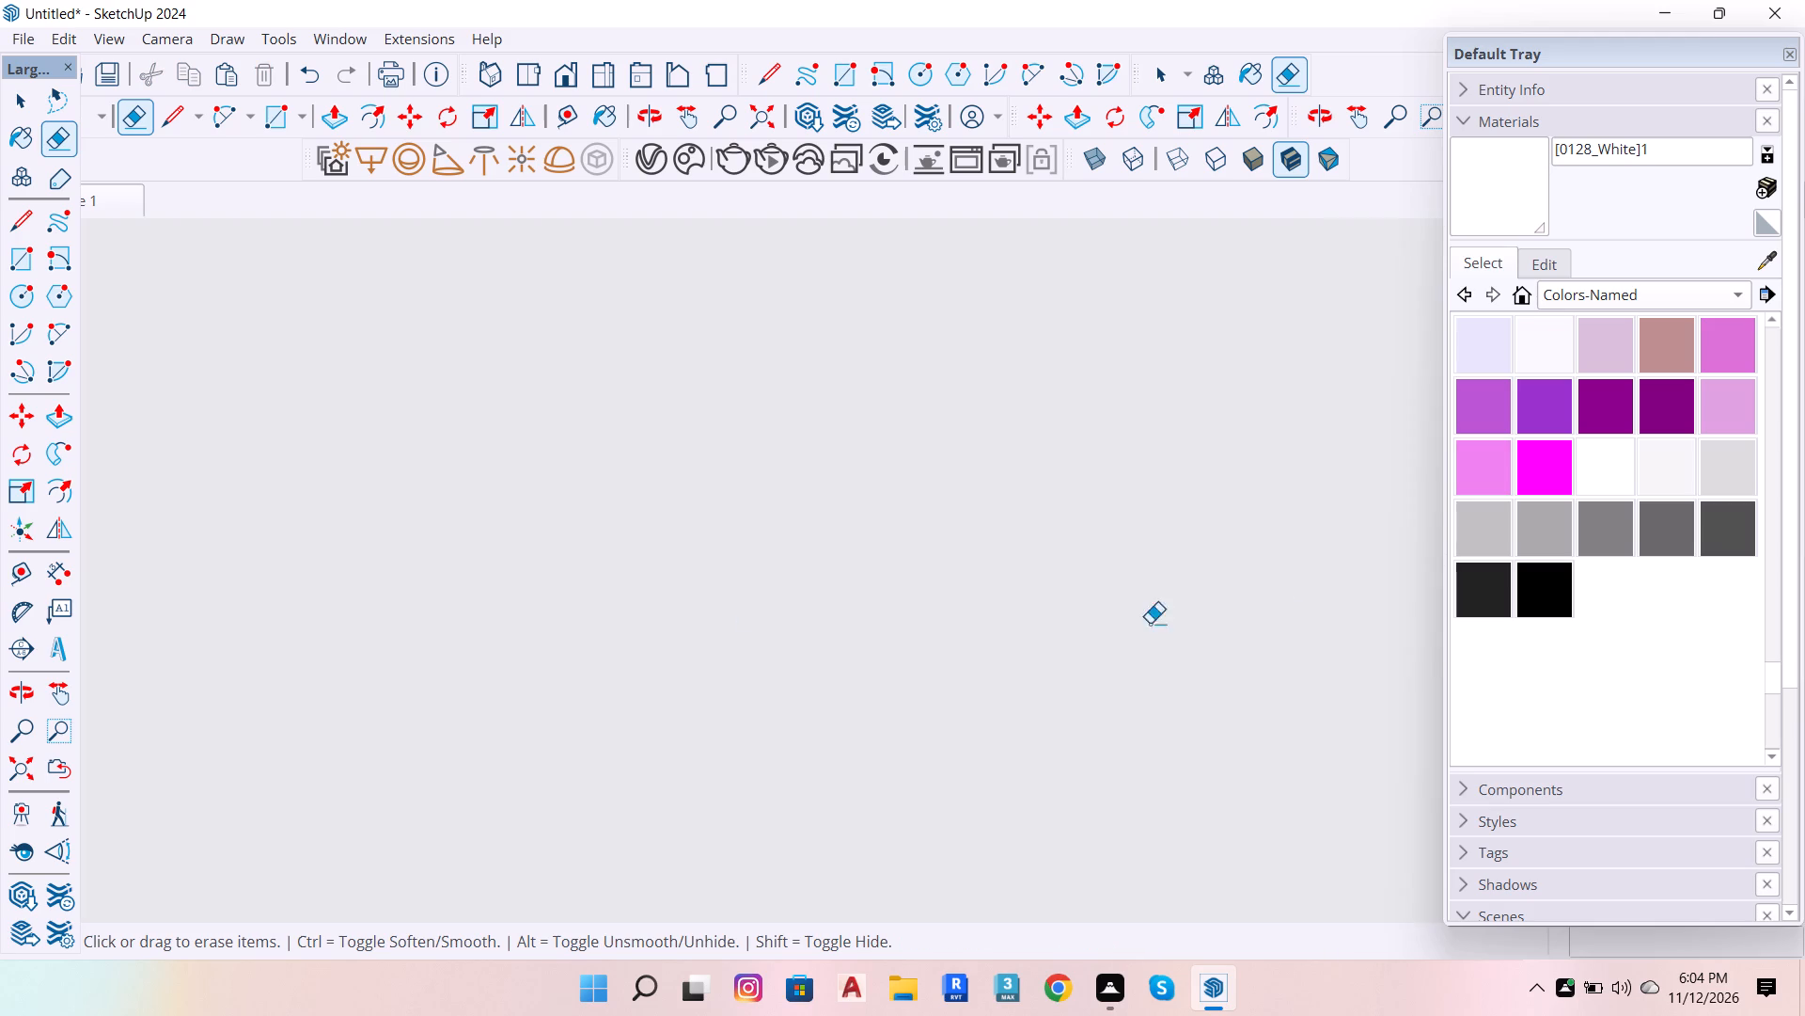
pyautogui.scroll(-15, 992, 645)
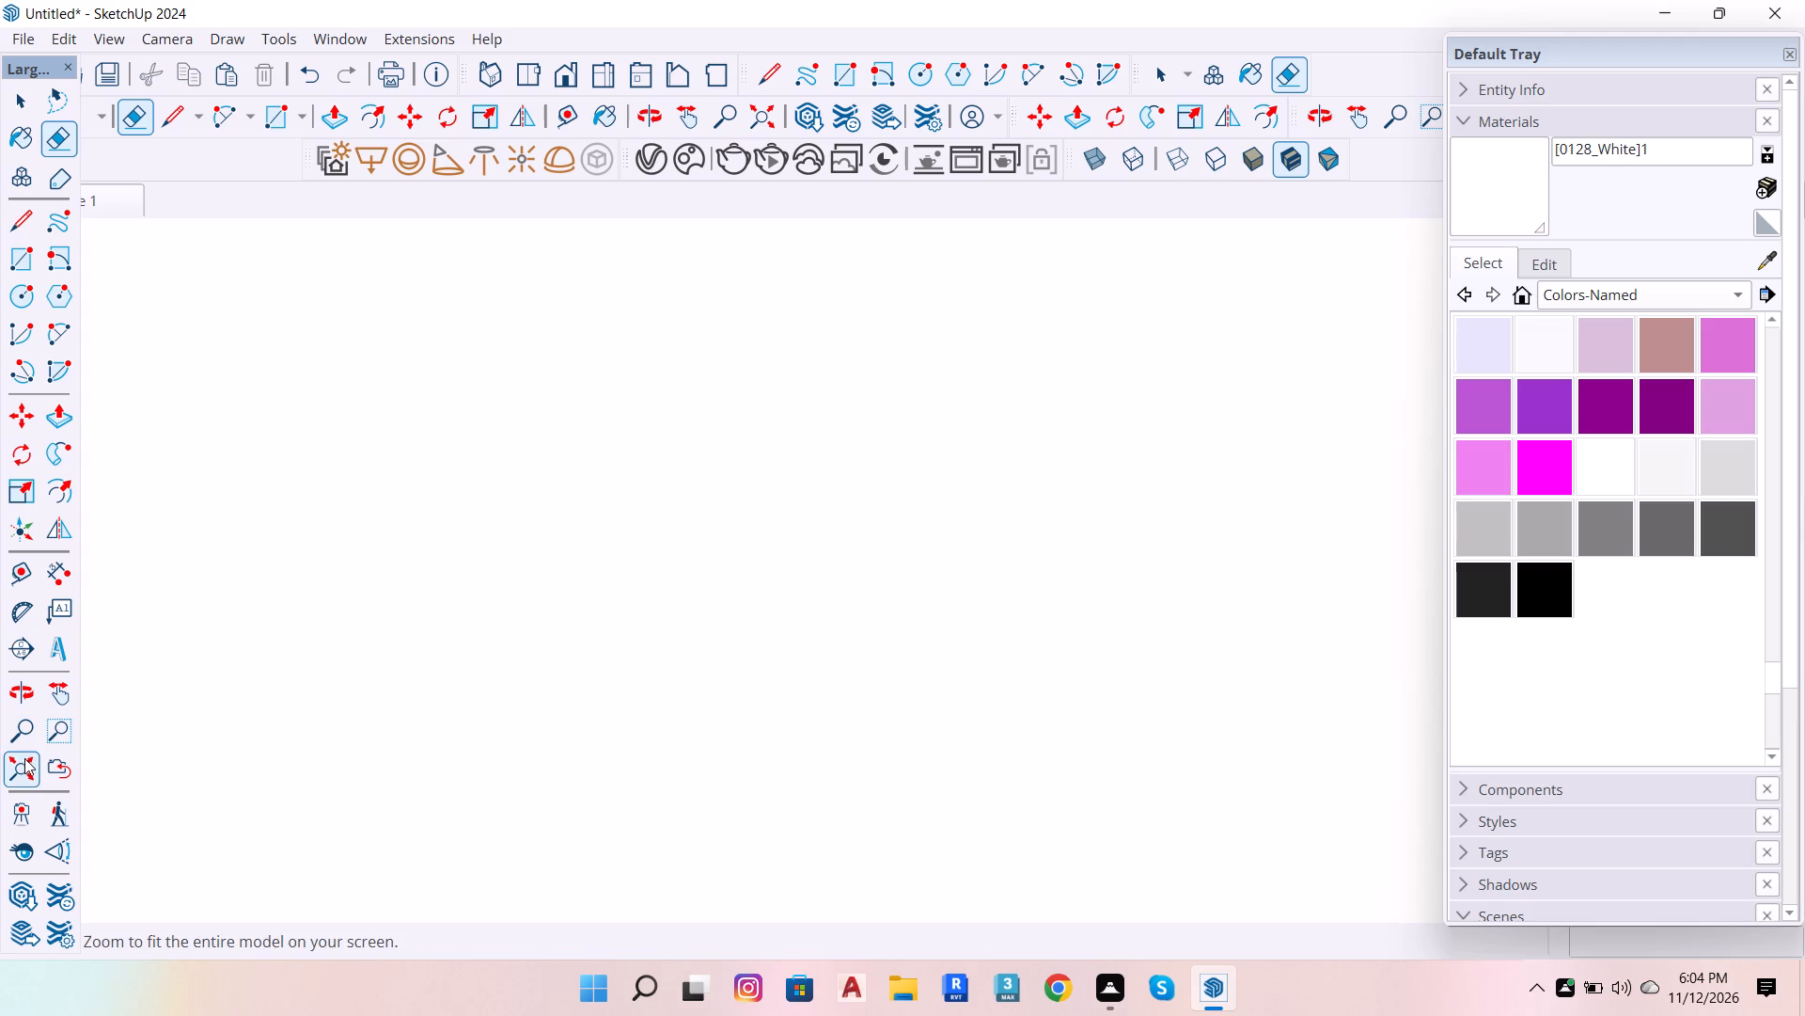
pyautogui.click(24, 759)
pyautogui.scroll(-7, 406, 837)
pyautogui.scroll(-6, 744, 784)
pyautogui.scroll(5, 961, 447)
pyautogui.scroll(5, 1083, 528)
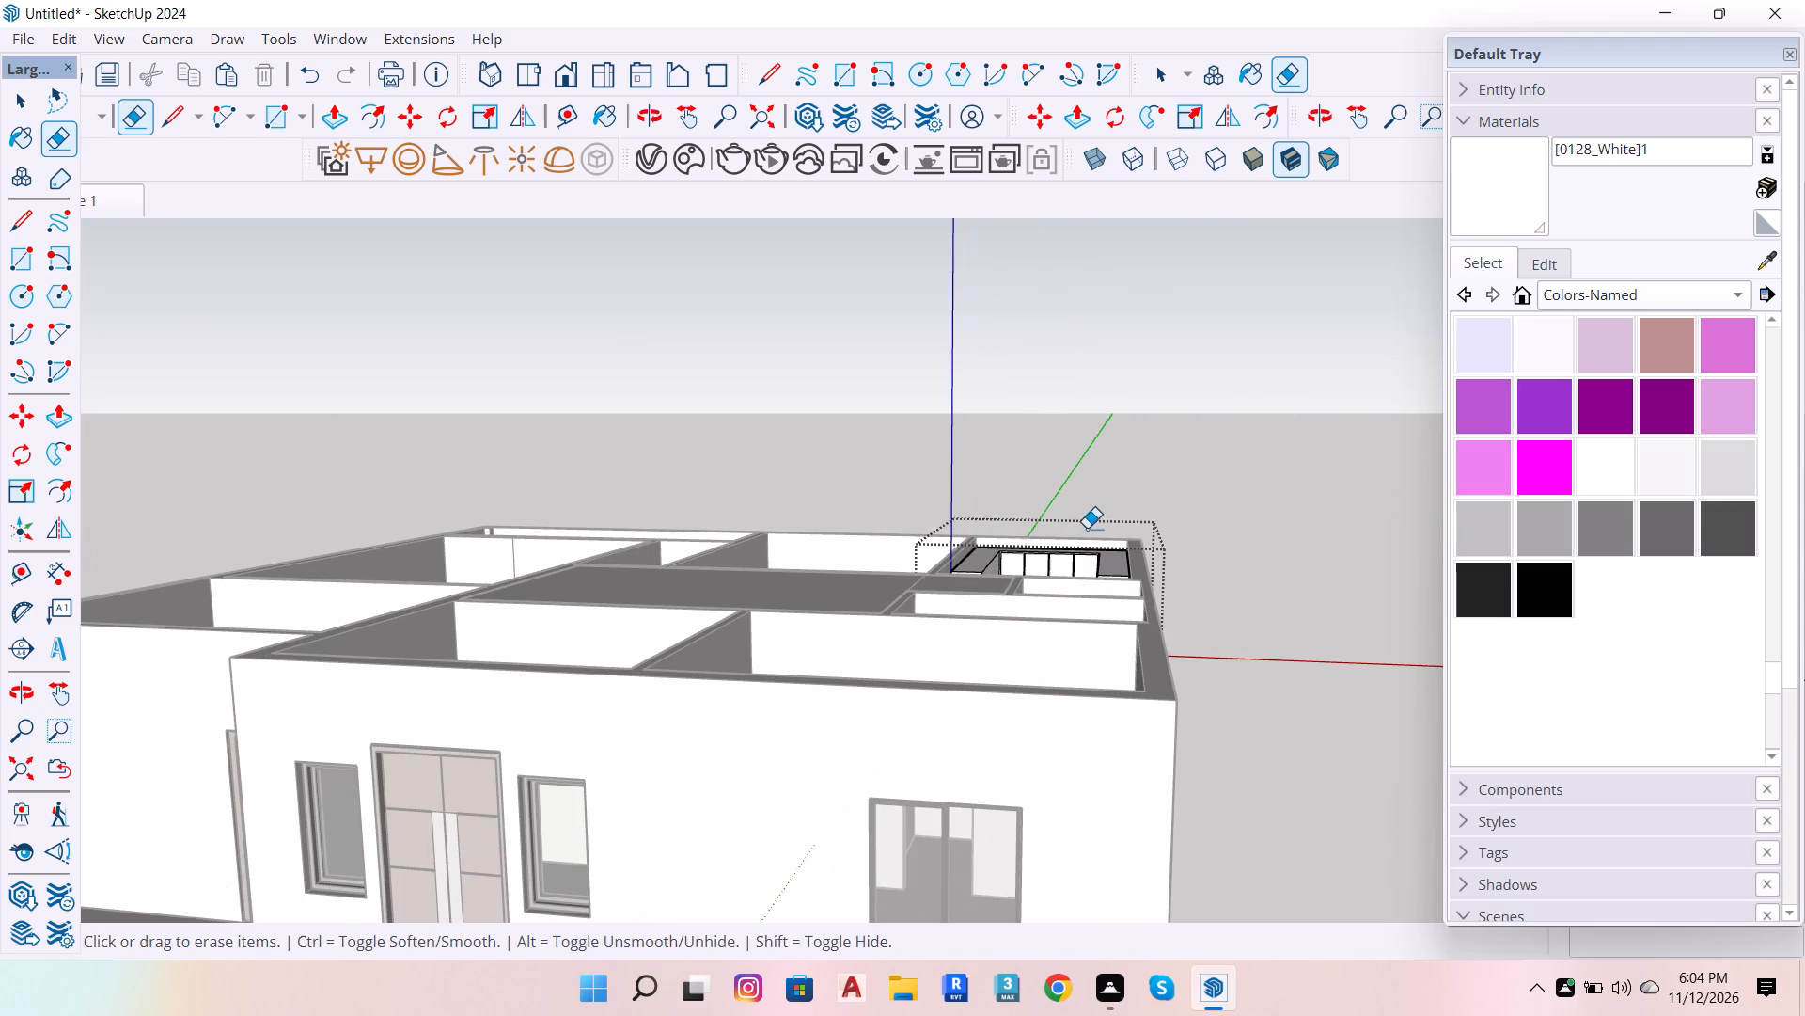
pyautogui.scroll(1, 1087, 528)
pyautogui.press('space')
pyautogui.press('o')
pyautogui.moveTo(997, 445); pyautogui.dragTo(1091, 703)
pyautogui.scroll(8, 1046, 442)
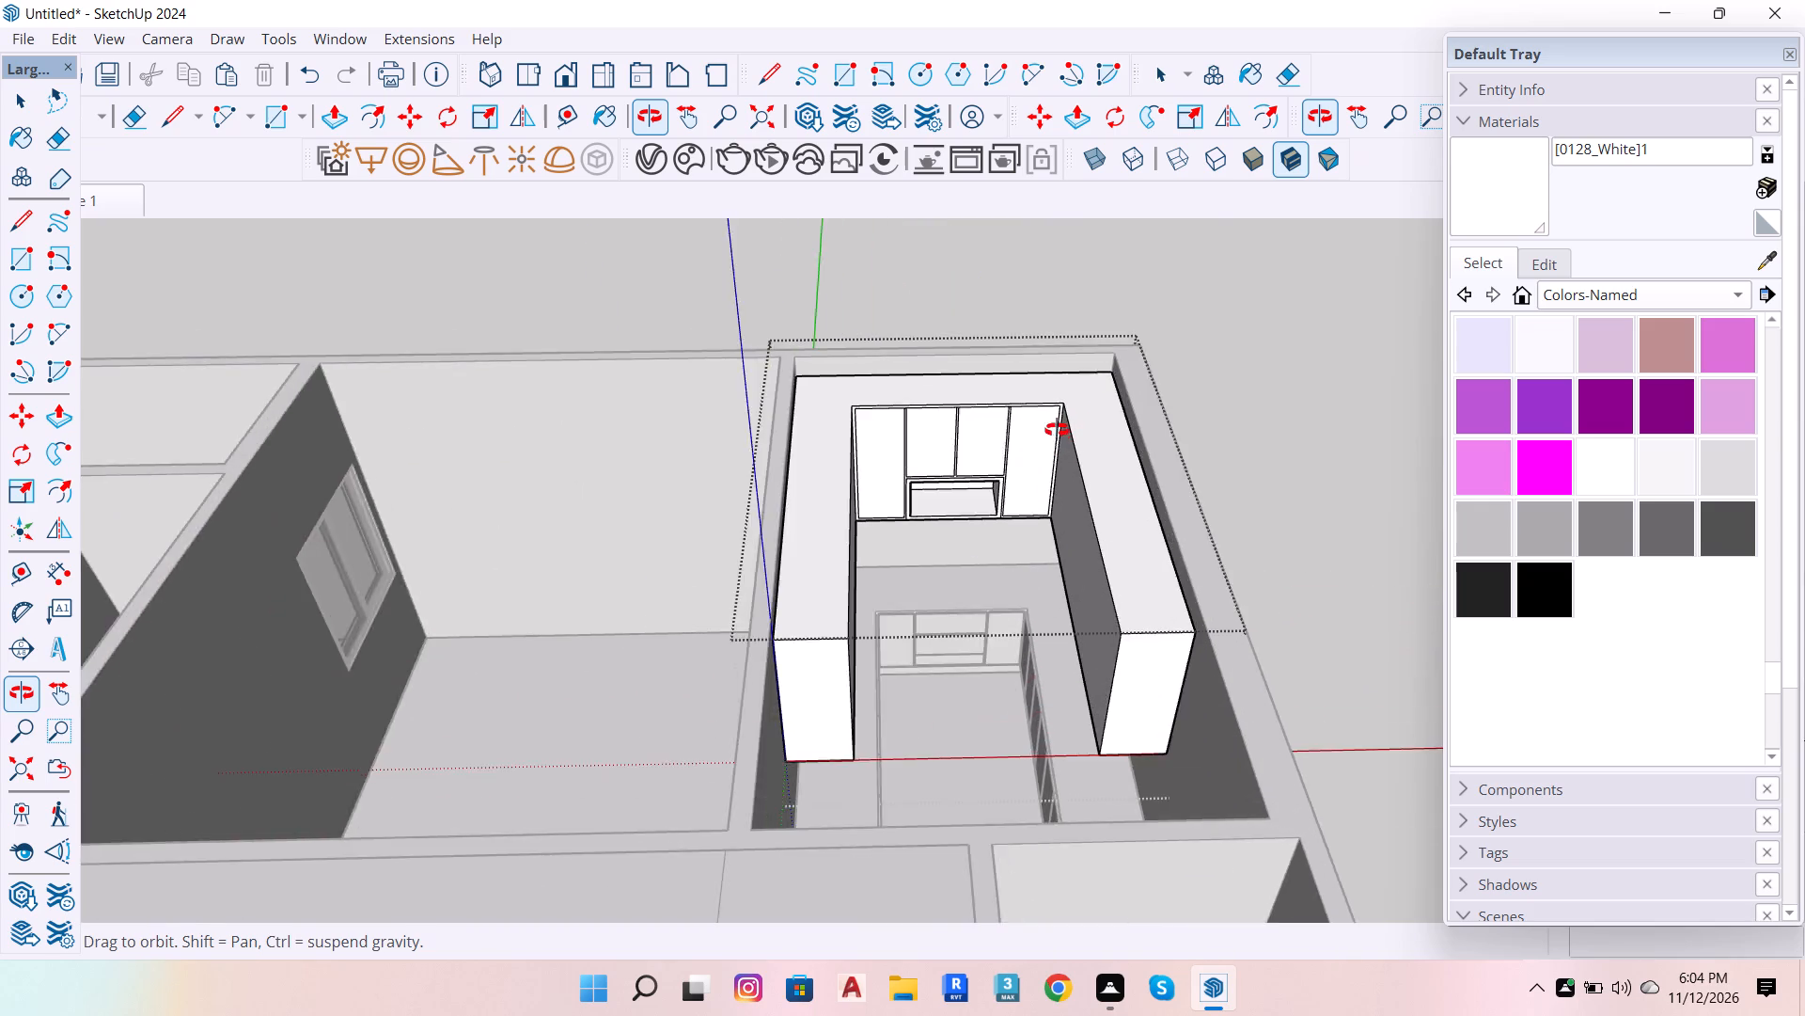
pyautogui.scroll(5, 1057, 430)
pyautogui.scroll(7, 931, 460)
pyautogui.moveTo(864, 626); pyautogui.dragTo(833, 505)
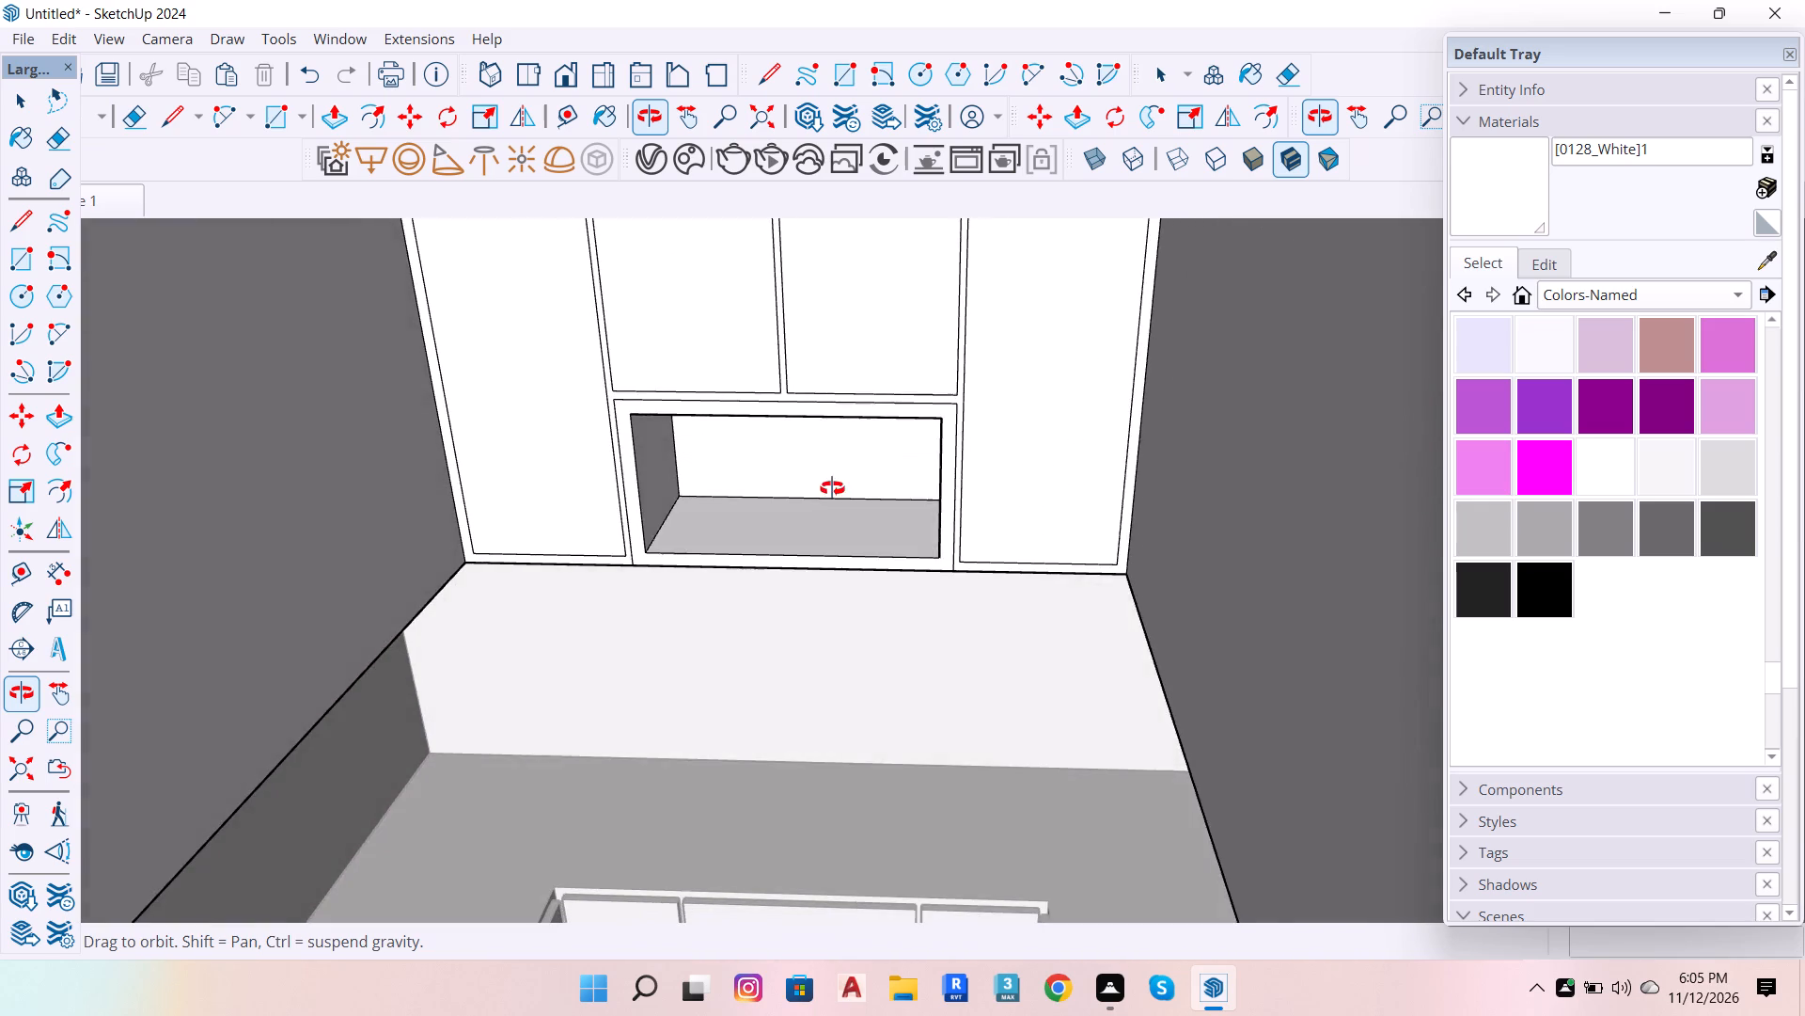
pyautogui.scroll(5, 812, 403)
pyautogui.moveTo(774, 413); pyautogui.dragTo(751, 306)
pyautogui.scroll(5, 774, 294)
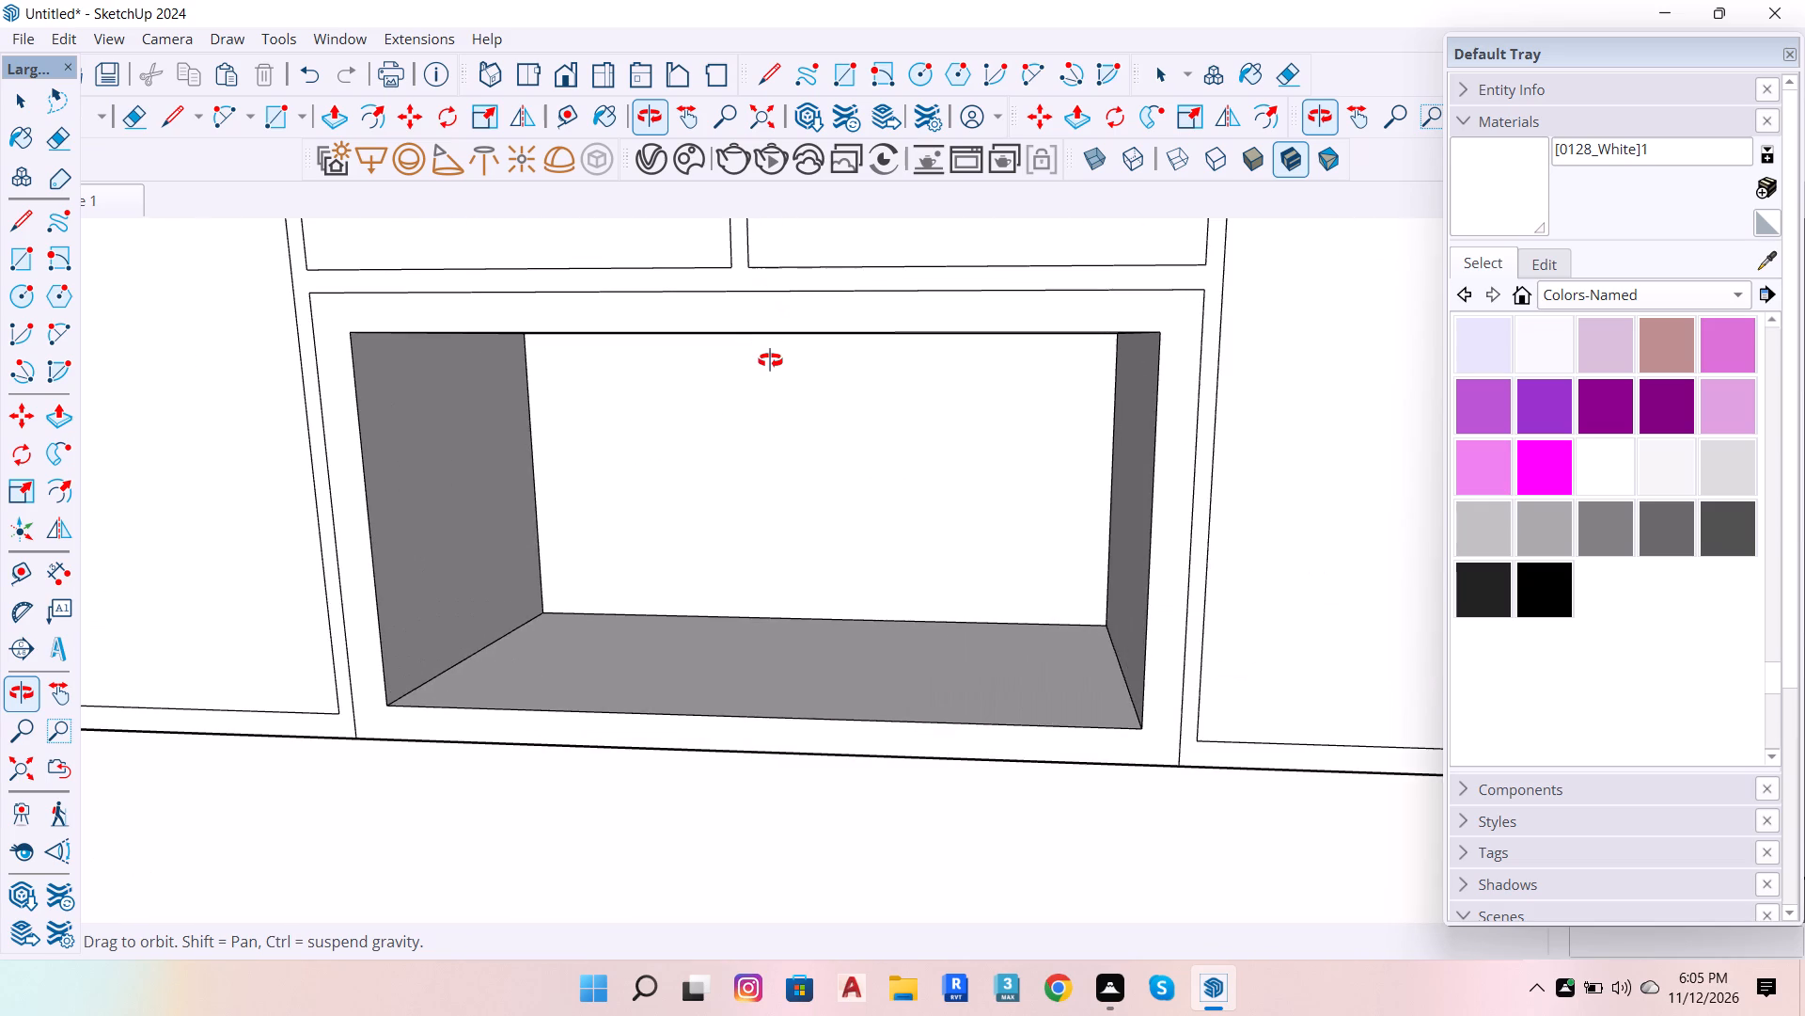
pyautogui.scroll(3, 766, 348)
pyautogui.moveTo(764, 327); pyautogui.dragTo(777, 264)
pyautogui.scroll(-2, 876, 415)
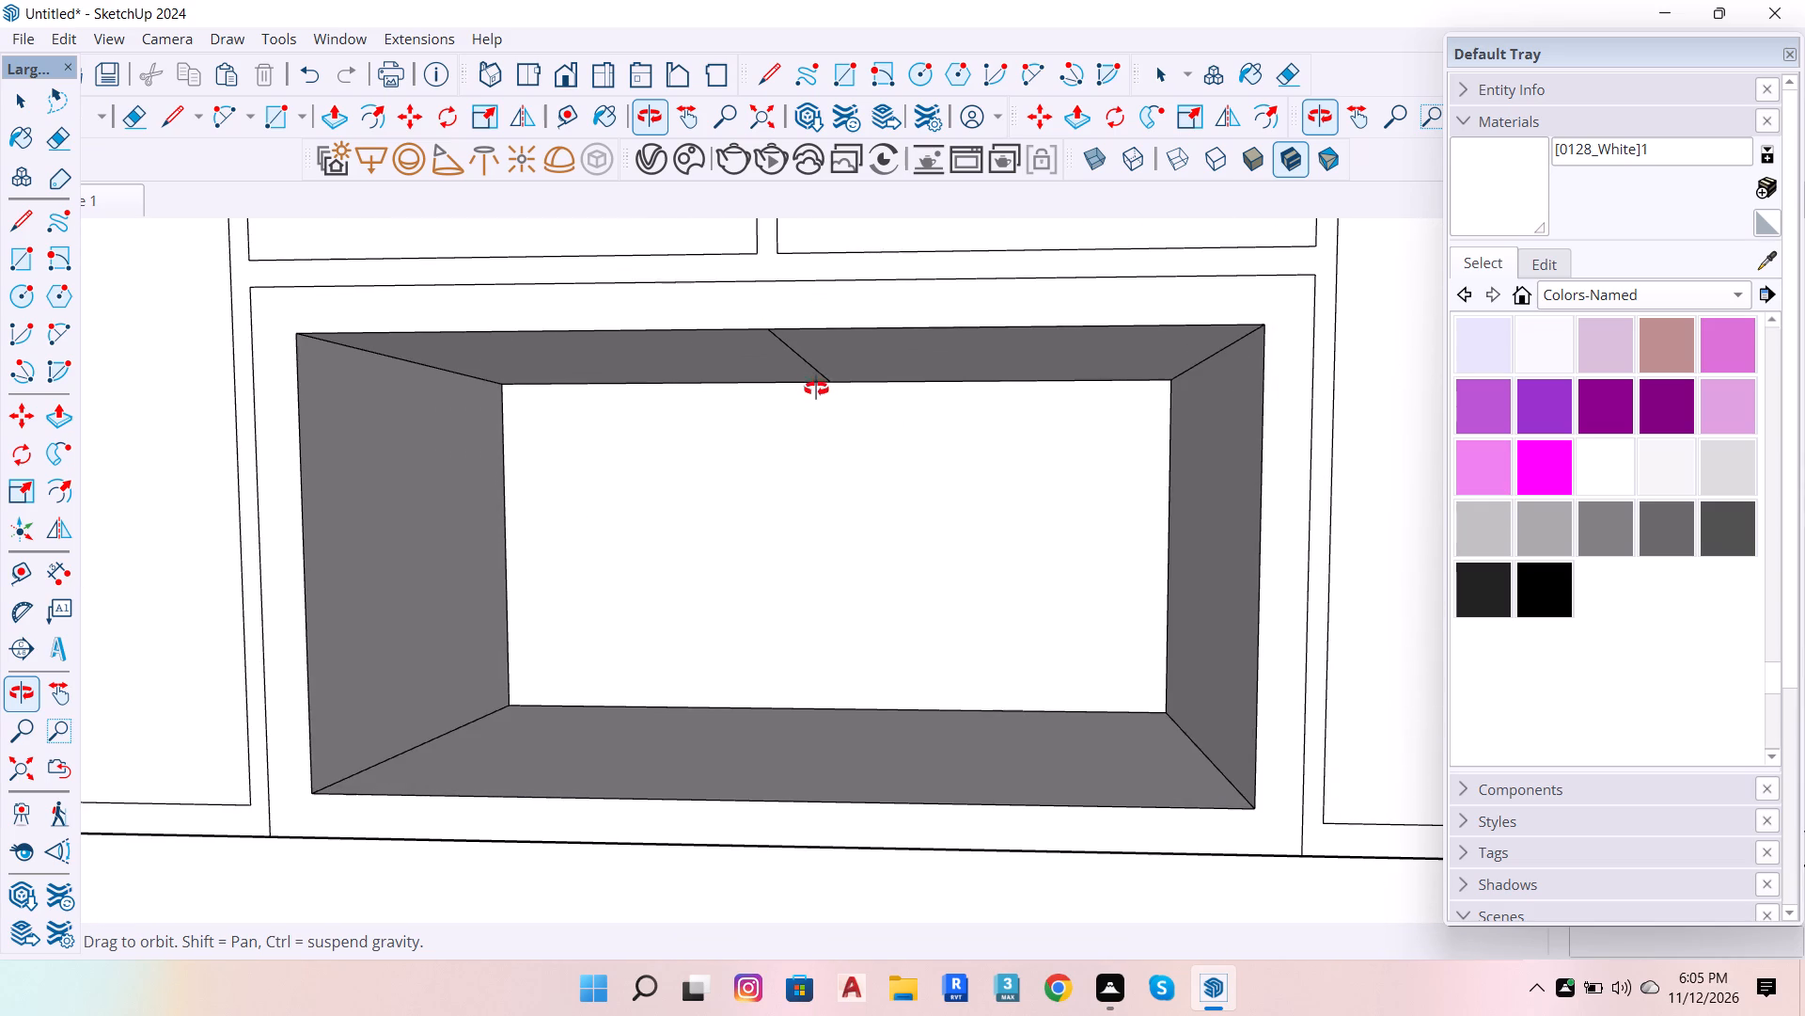
pyautogui.press('space')
pyautogui.scroll(4, 815, 350)
pyautogui.press('e')
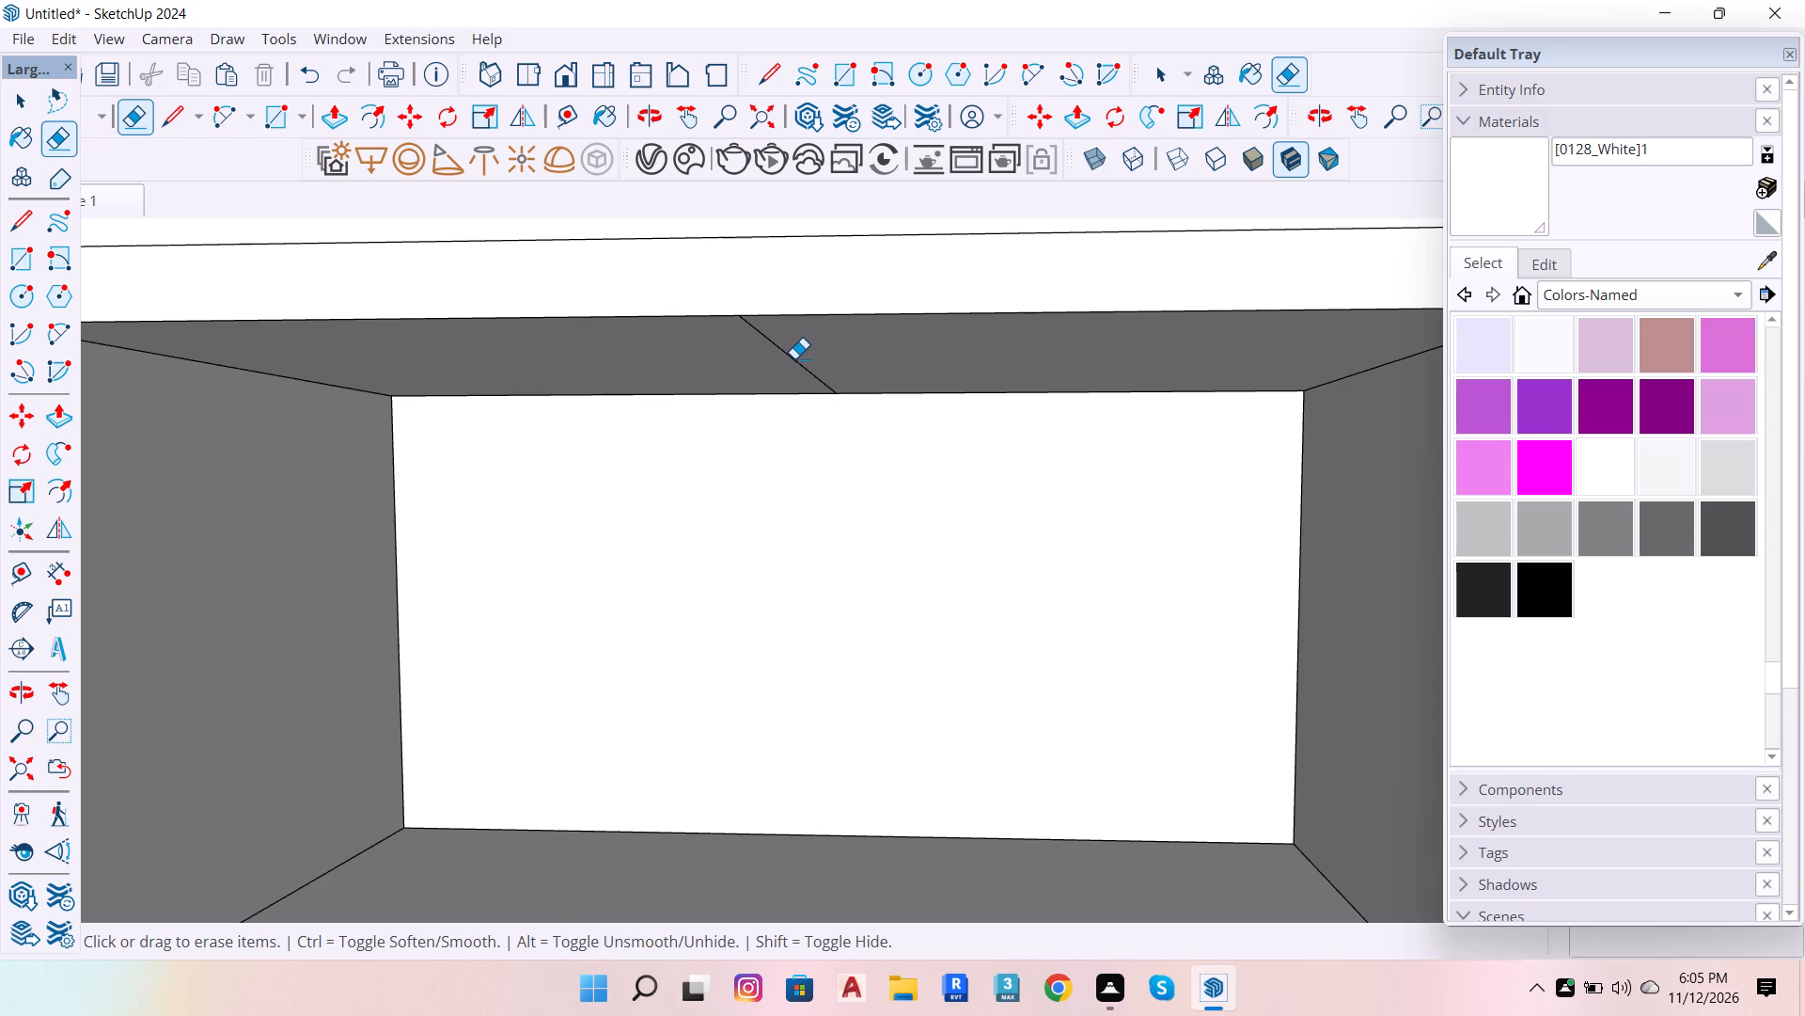
pyautogui.click(794, 358)
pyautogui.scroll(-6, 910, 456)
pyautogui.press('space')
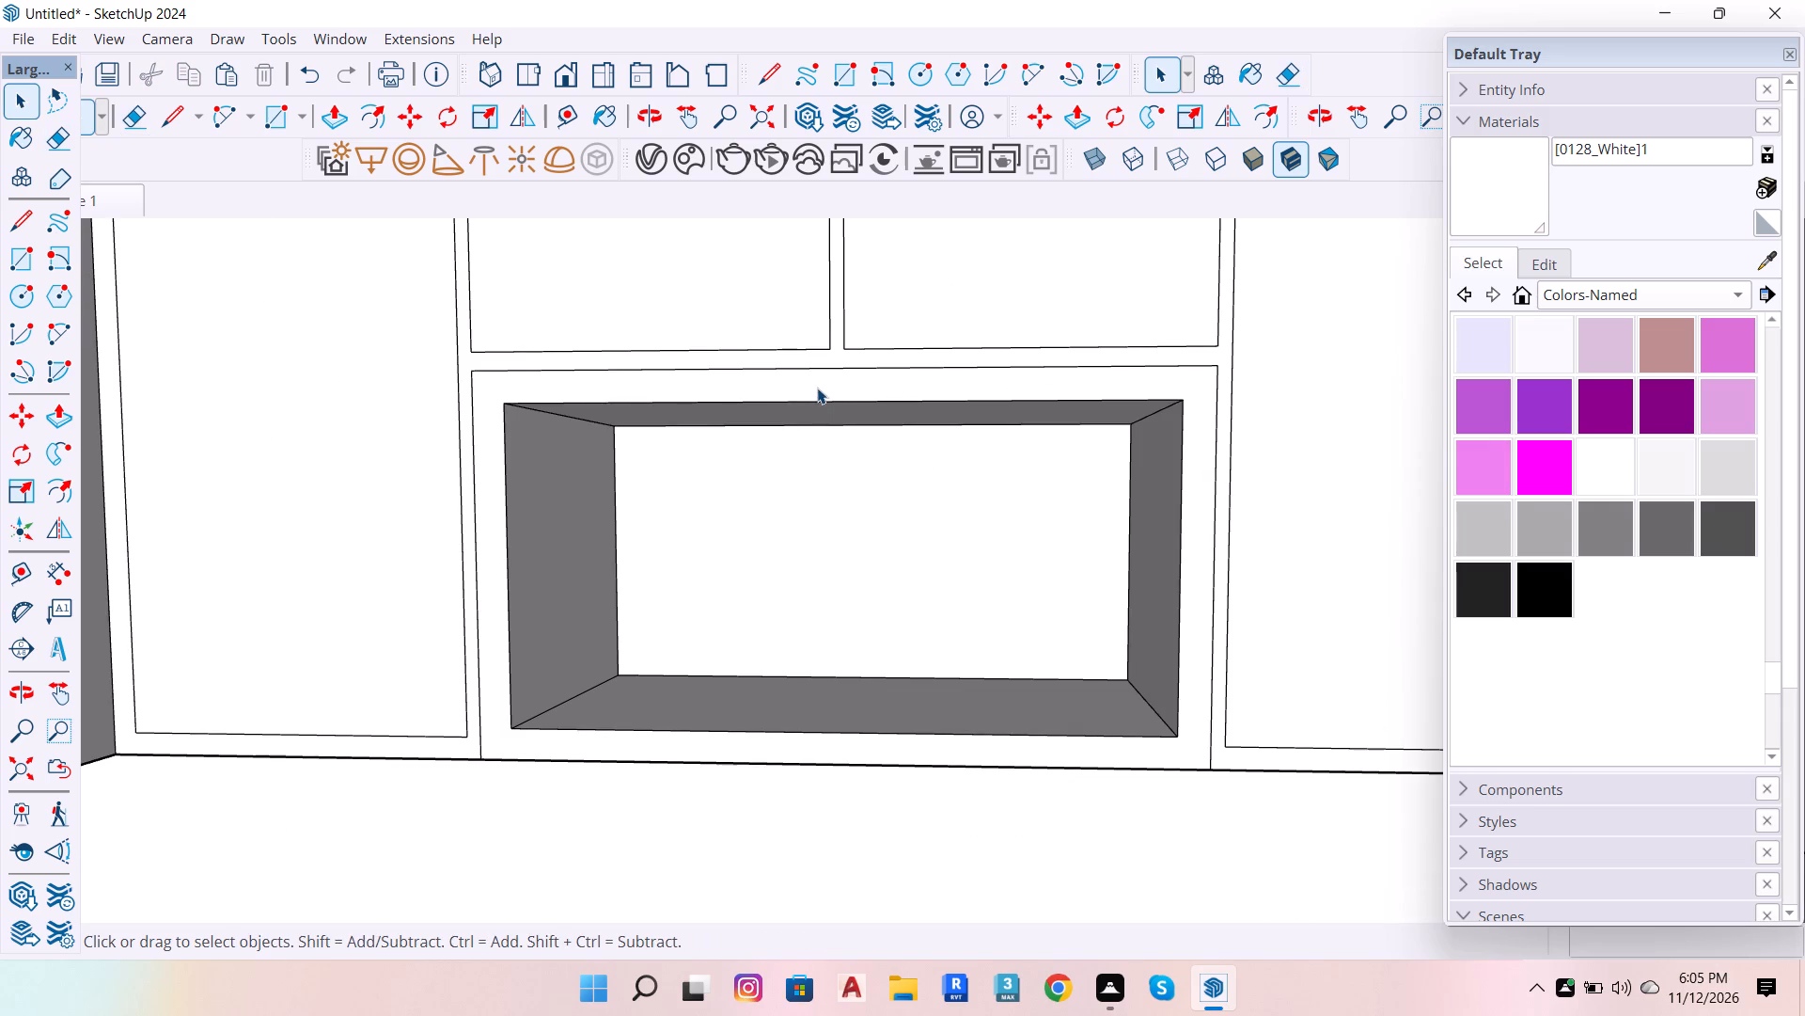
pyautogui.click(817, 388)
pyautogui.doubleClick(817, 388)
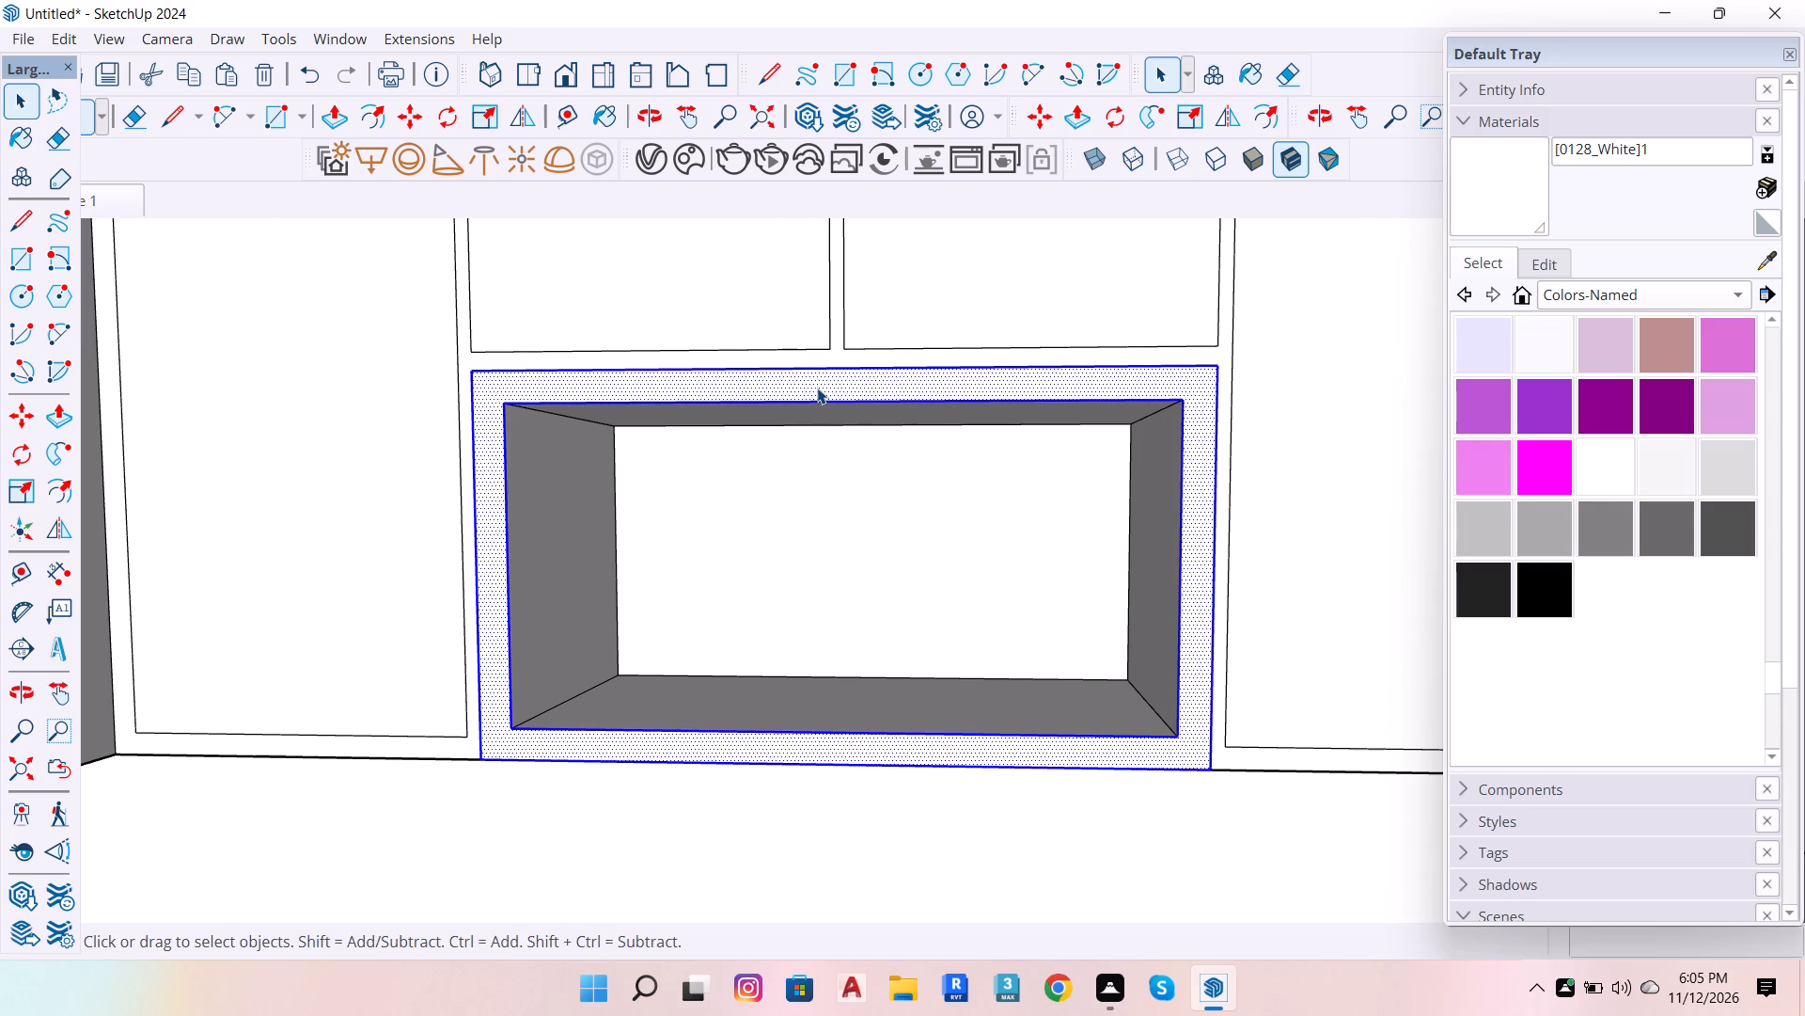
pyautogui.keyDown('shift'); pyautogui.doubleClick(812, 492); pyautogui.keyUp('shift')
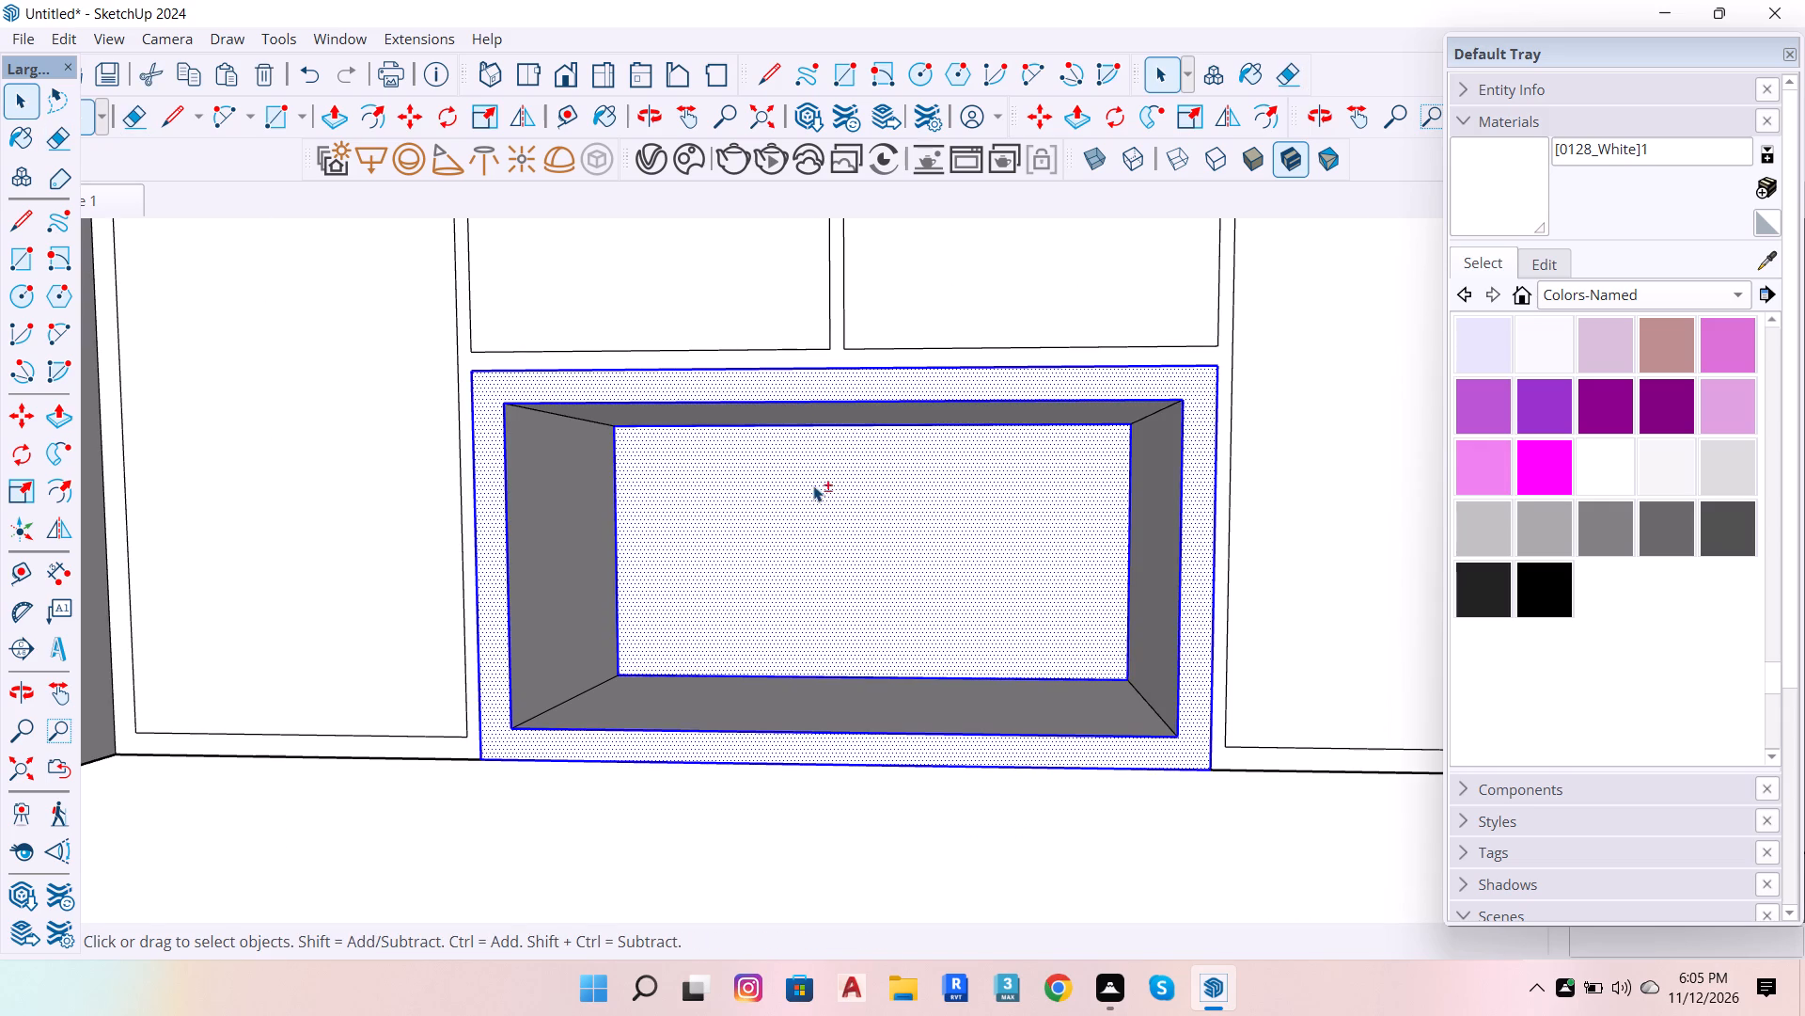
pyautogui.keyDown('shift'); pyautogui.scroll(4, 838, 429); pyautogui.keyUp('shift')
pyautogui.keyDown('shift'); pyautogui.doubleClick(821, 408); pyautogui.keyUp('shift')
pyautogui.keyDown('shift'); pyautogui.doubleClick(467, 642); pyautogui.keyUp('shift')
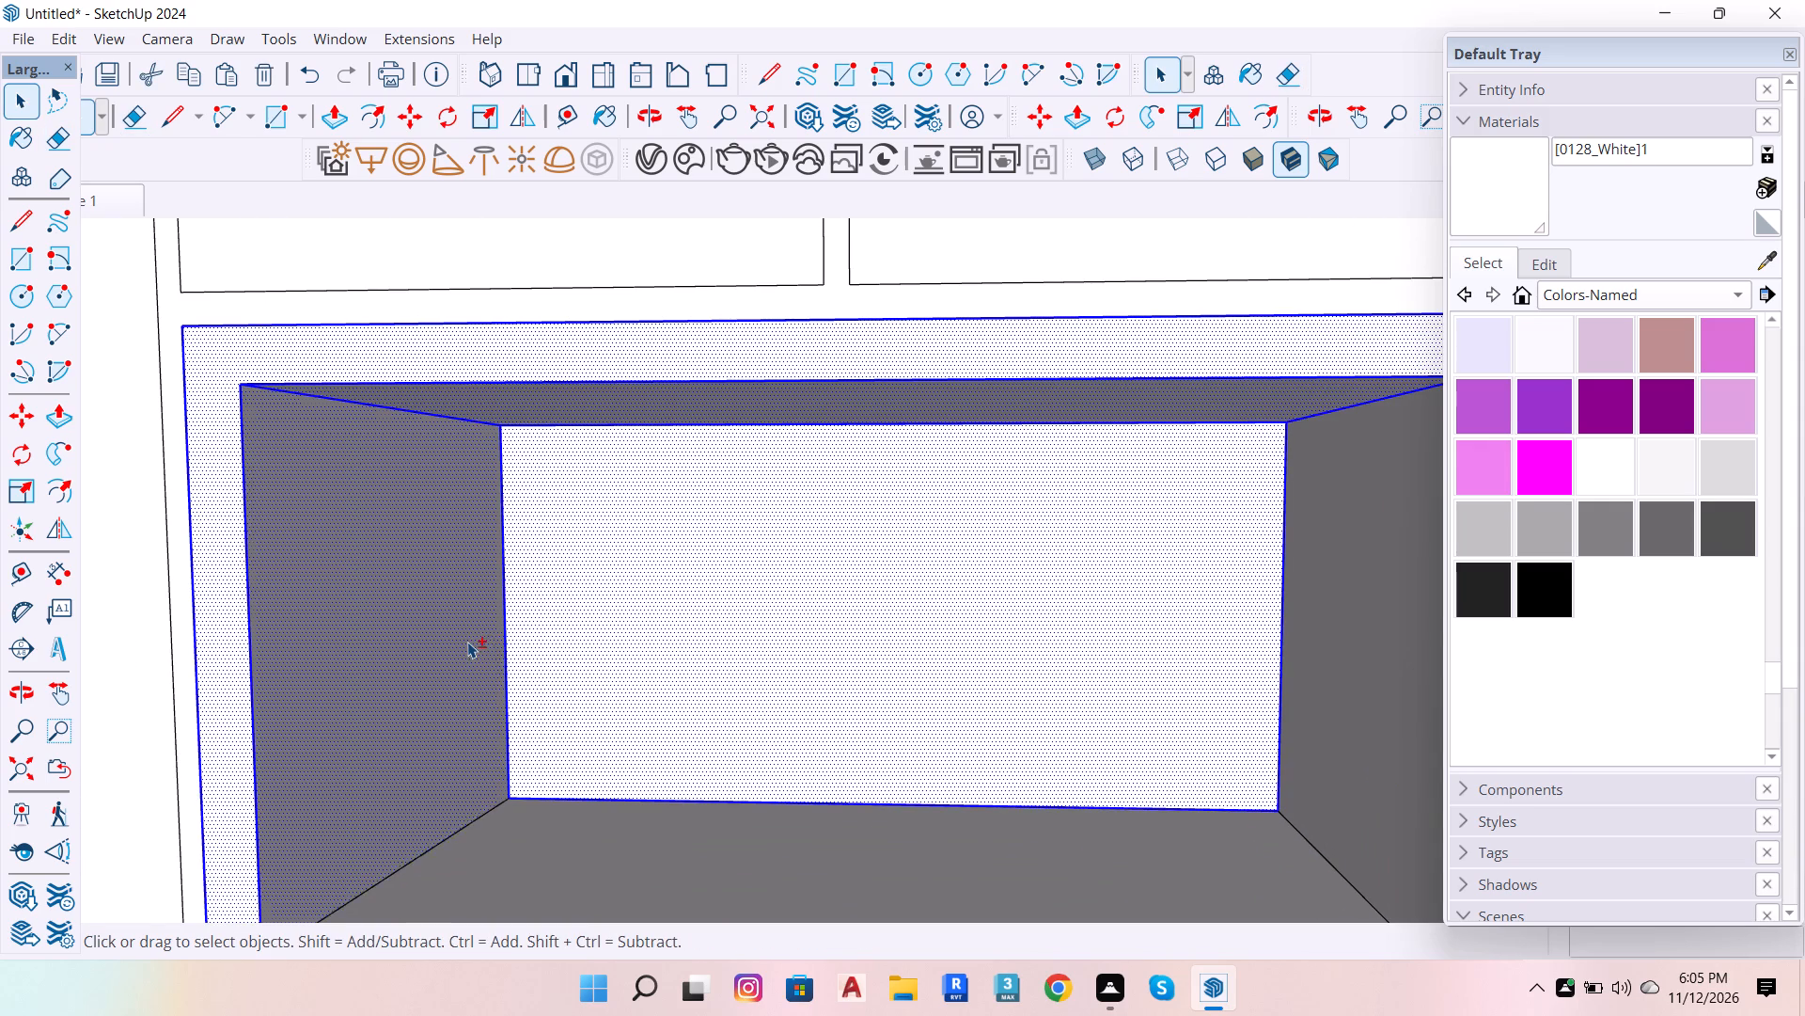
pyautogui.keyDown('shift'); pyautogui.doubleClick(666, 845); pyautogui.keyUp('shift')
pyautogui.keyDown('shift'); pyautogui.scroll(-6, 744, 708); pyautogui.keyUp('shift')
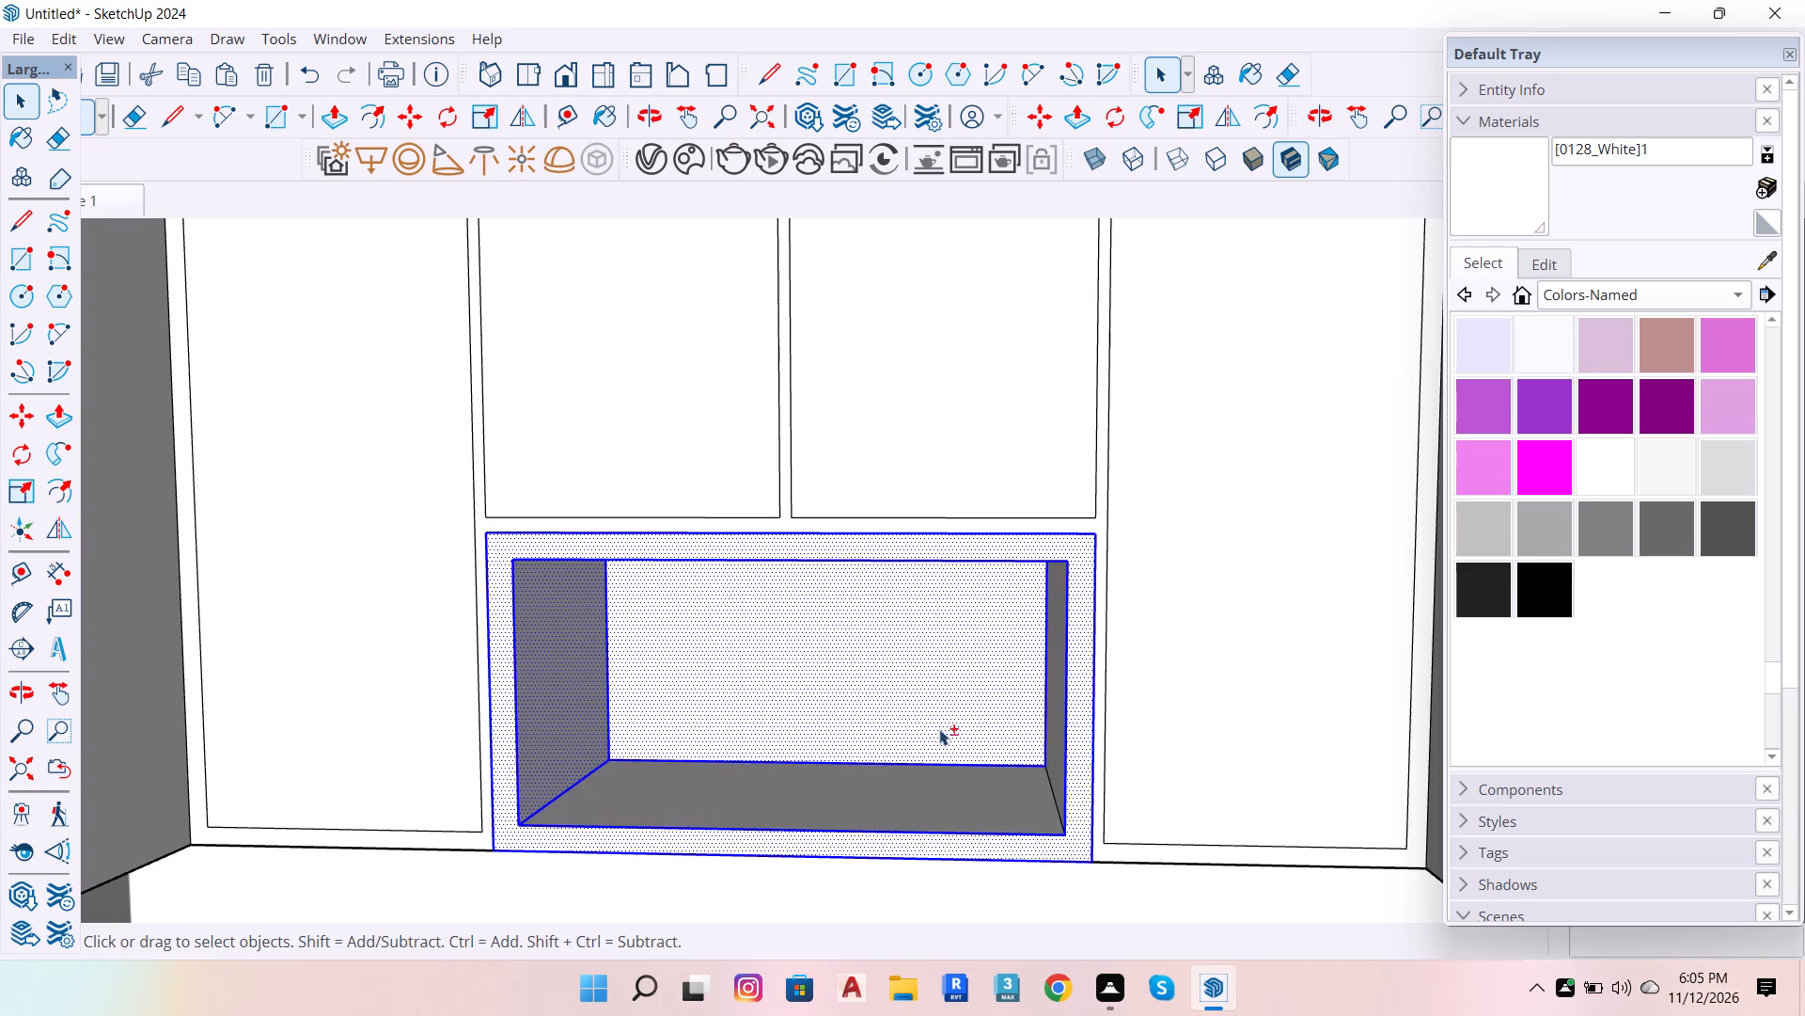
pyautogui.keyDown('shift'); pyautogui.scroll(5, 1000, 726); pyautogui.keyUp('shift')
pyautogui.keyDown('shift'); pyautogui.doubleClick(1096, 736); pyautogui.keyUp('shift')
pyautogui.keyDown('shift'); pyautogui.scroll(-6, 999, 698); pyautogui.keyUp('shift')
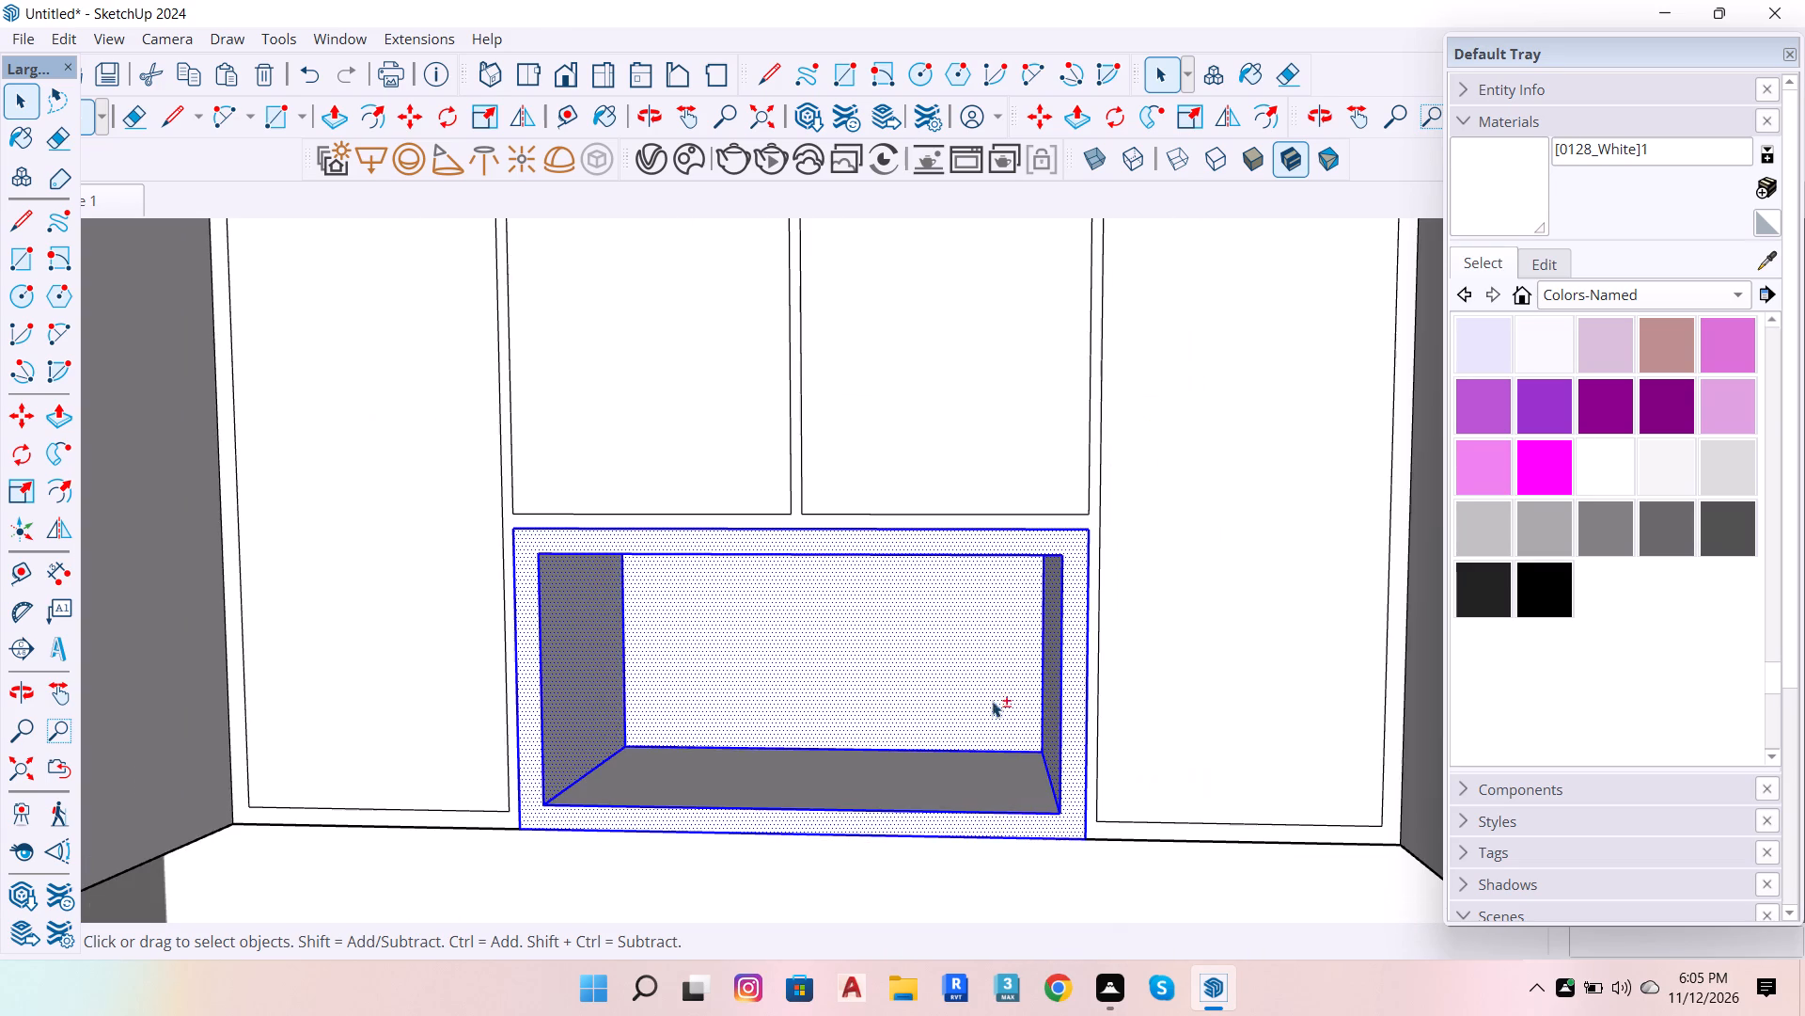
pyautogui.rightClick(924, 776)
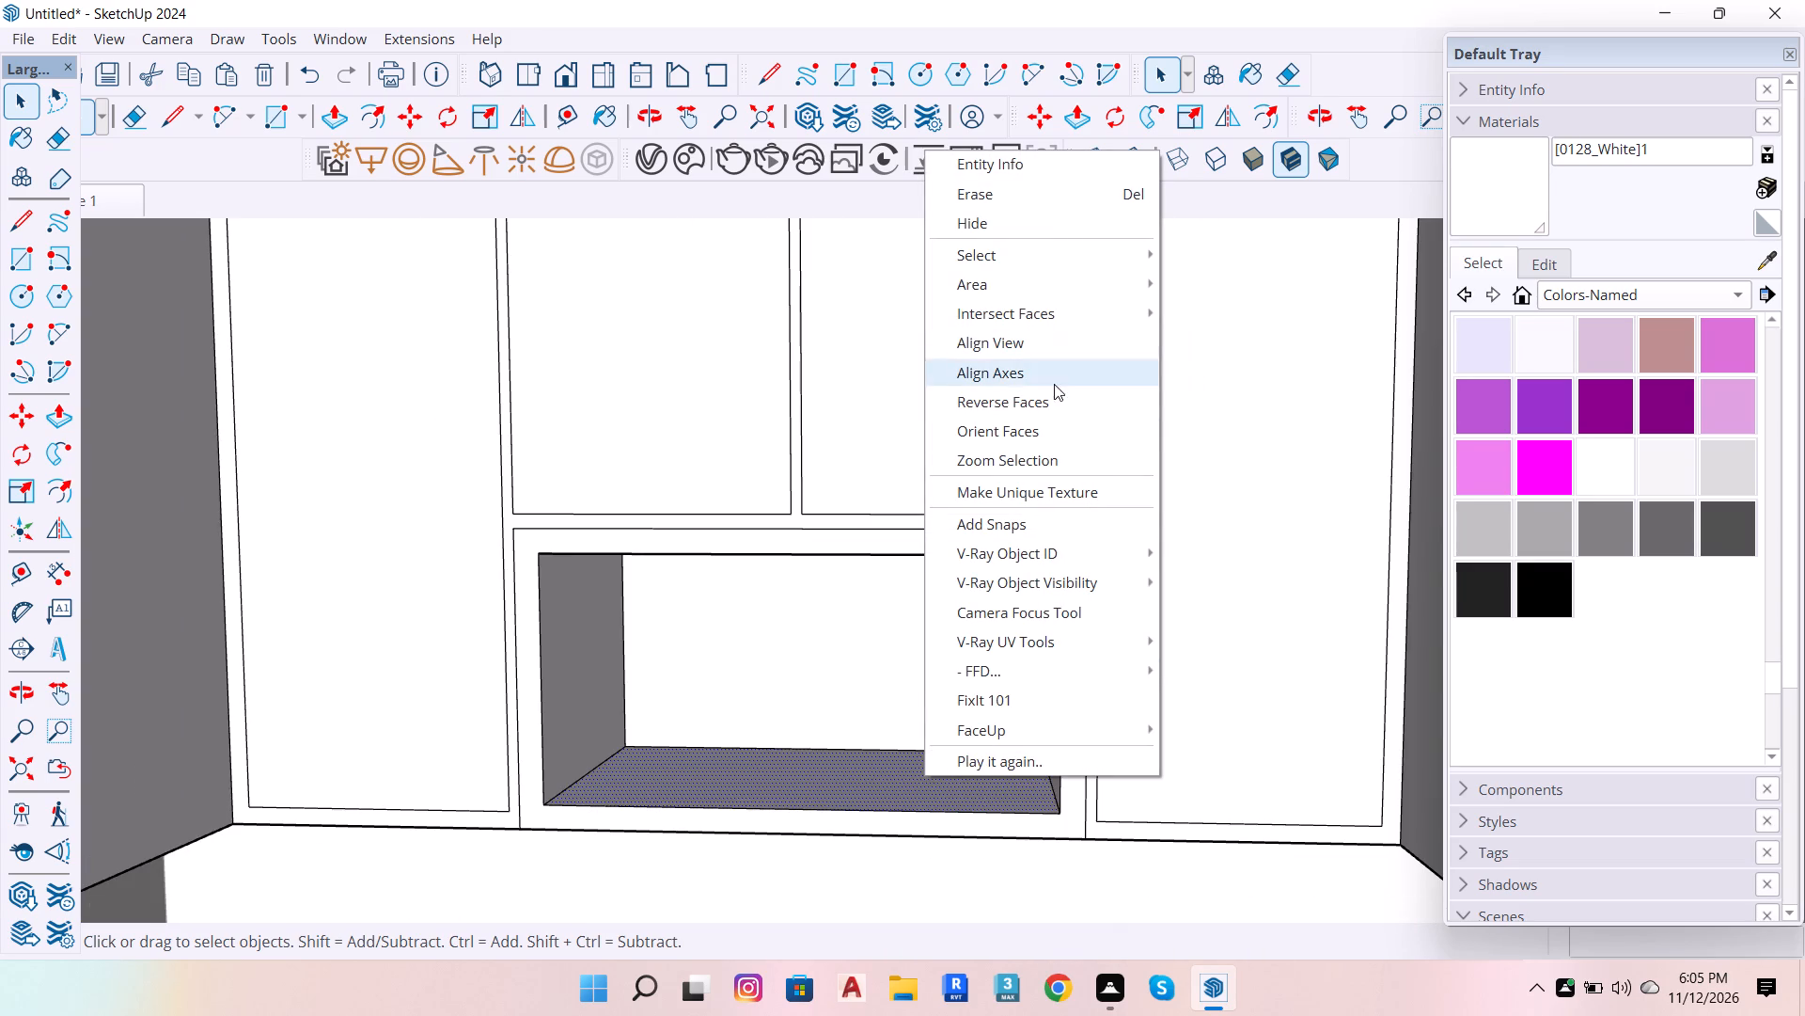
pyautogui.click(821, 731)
# Group the open niche's back face, four inner side faces and front frame face with their edges.
pyautogui.scroll(4, 822, 737)
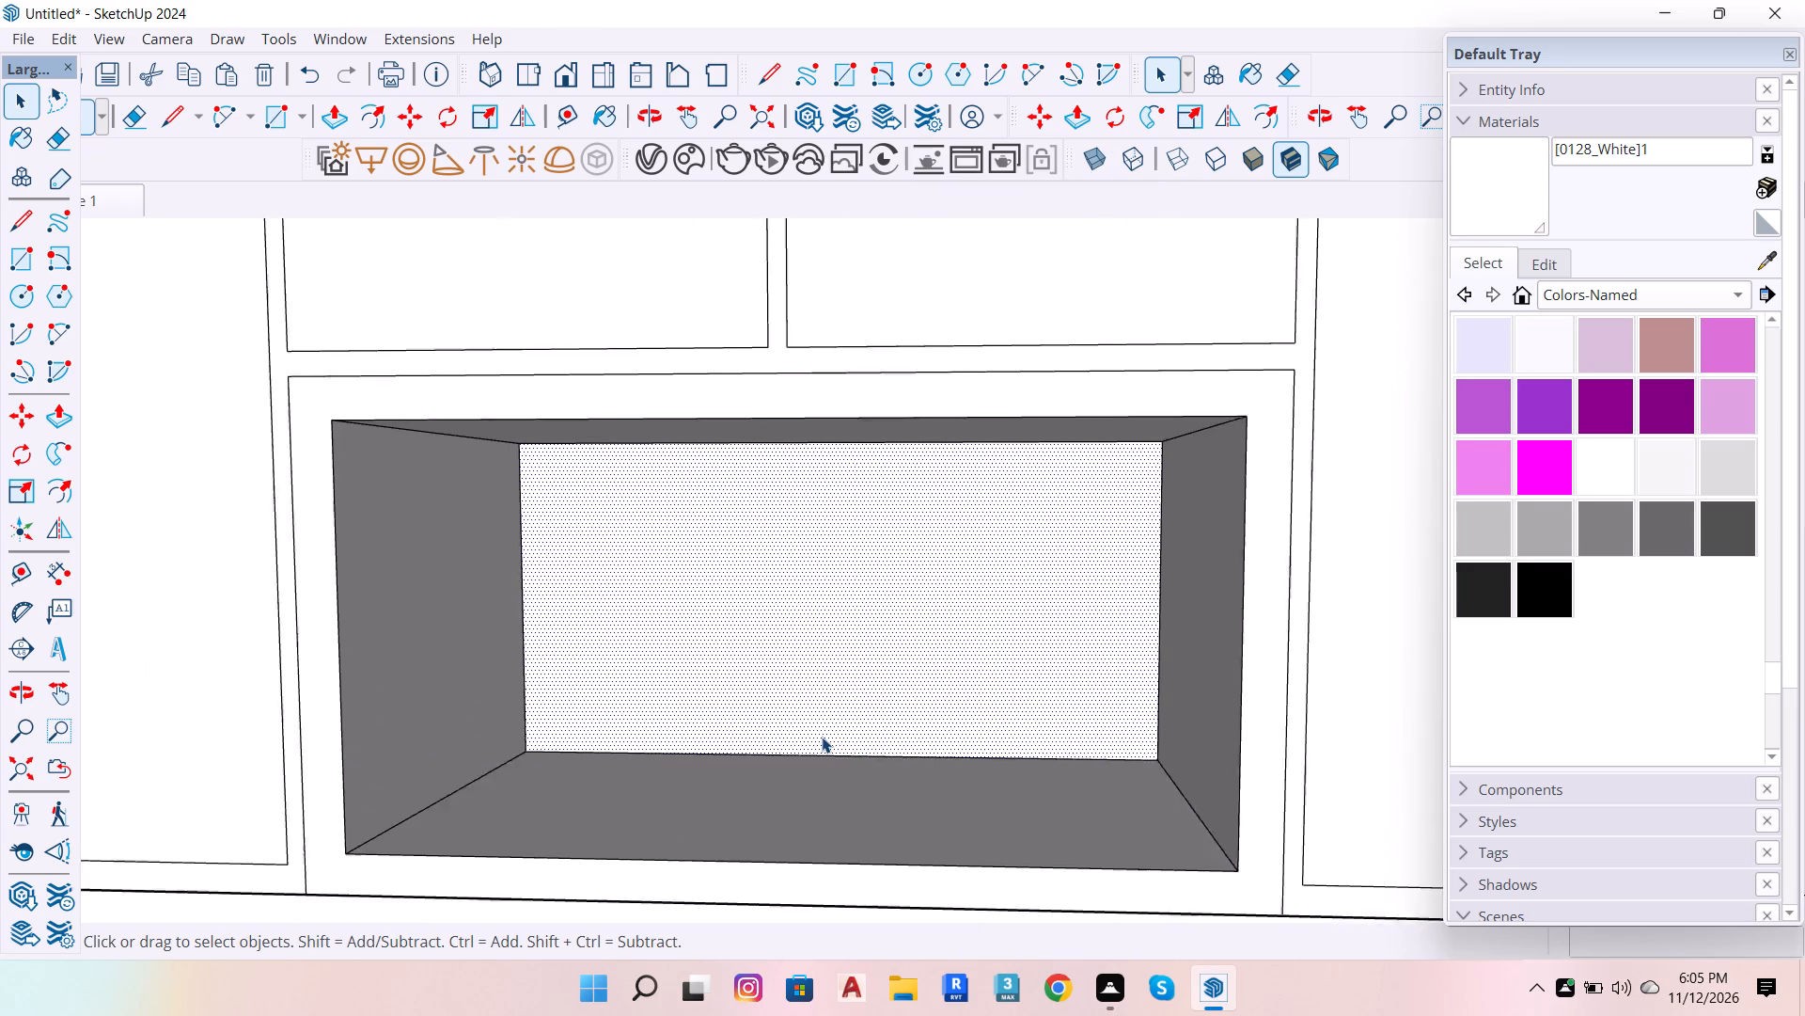
pyautogui.scroll(1, 822, 737)
pyautogui.doubleClick(787, 662)
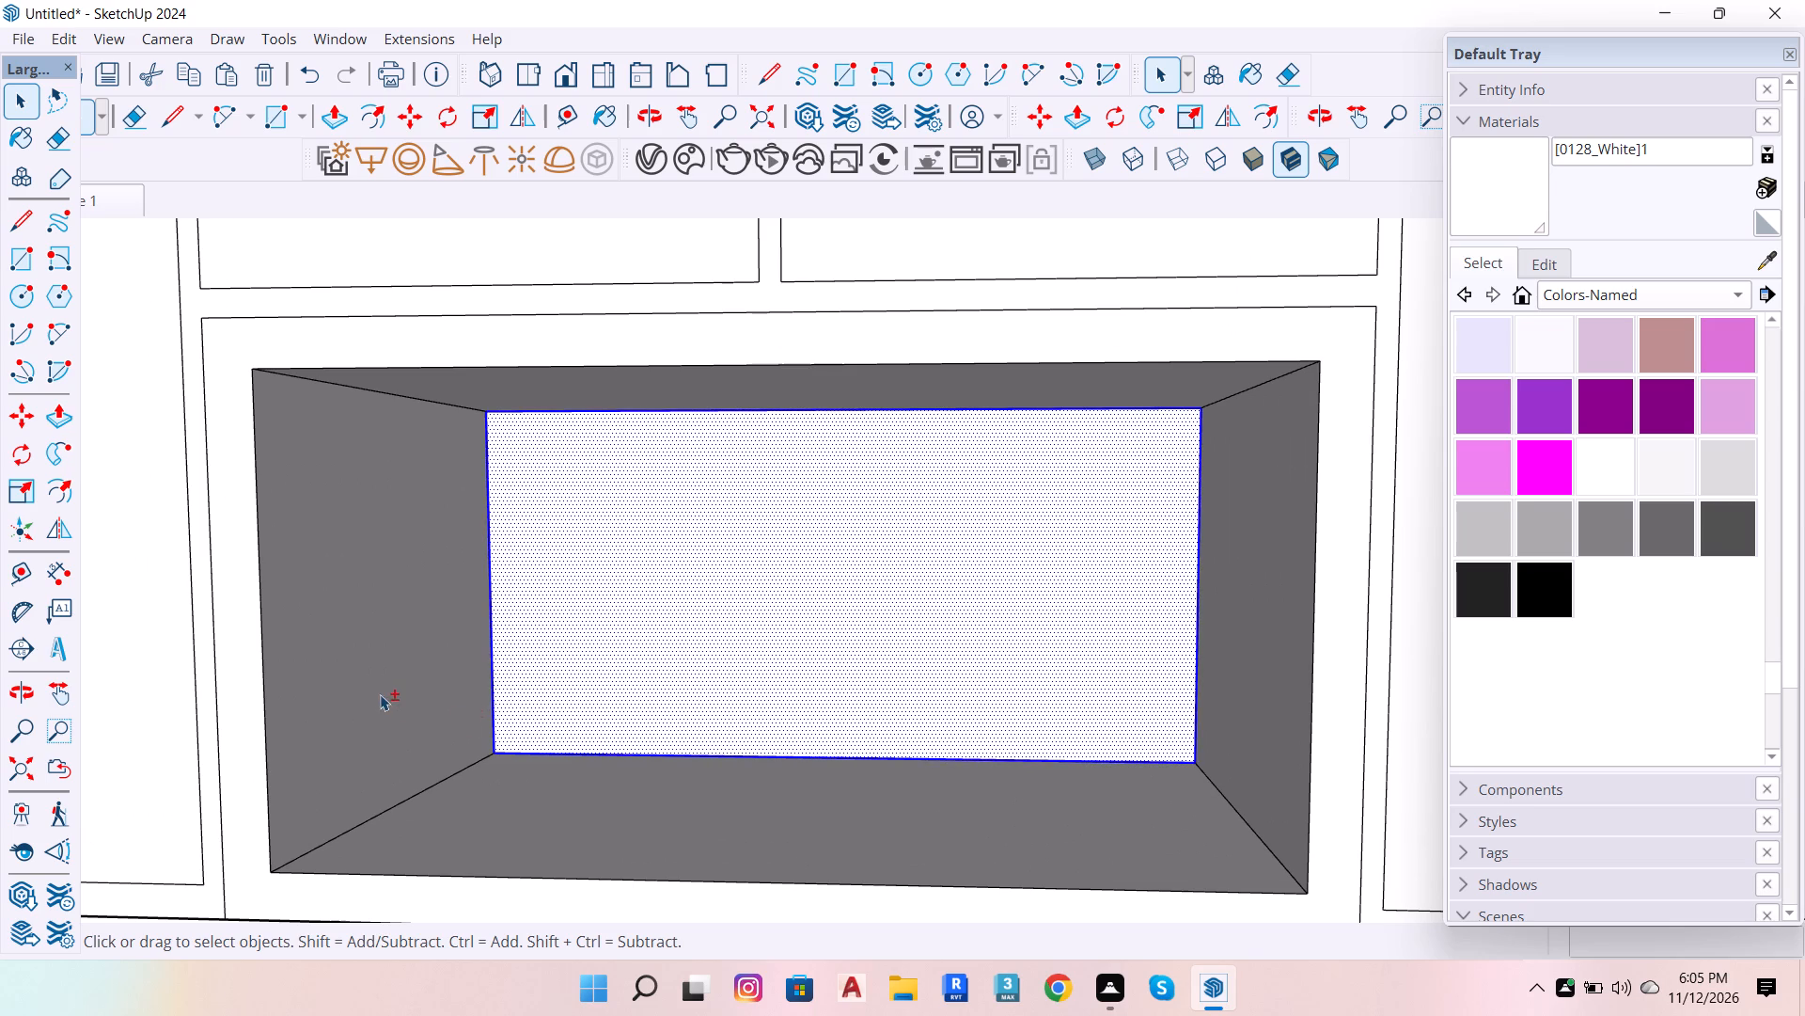
pyautogui.keyDown('shift'); pyautogui.doubleClick(368, 670); pyautogui.keyUp('shift')
pyautogui.keyDown('shift'); pyautogui.doubleClick(639, 796); pyautogui.keyUp('shift')
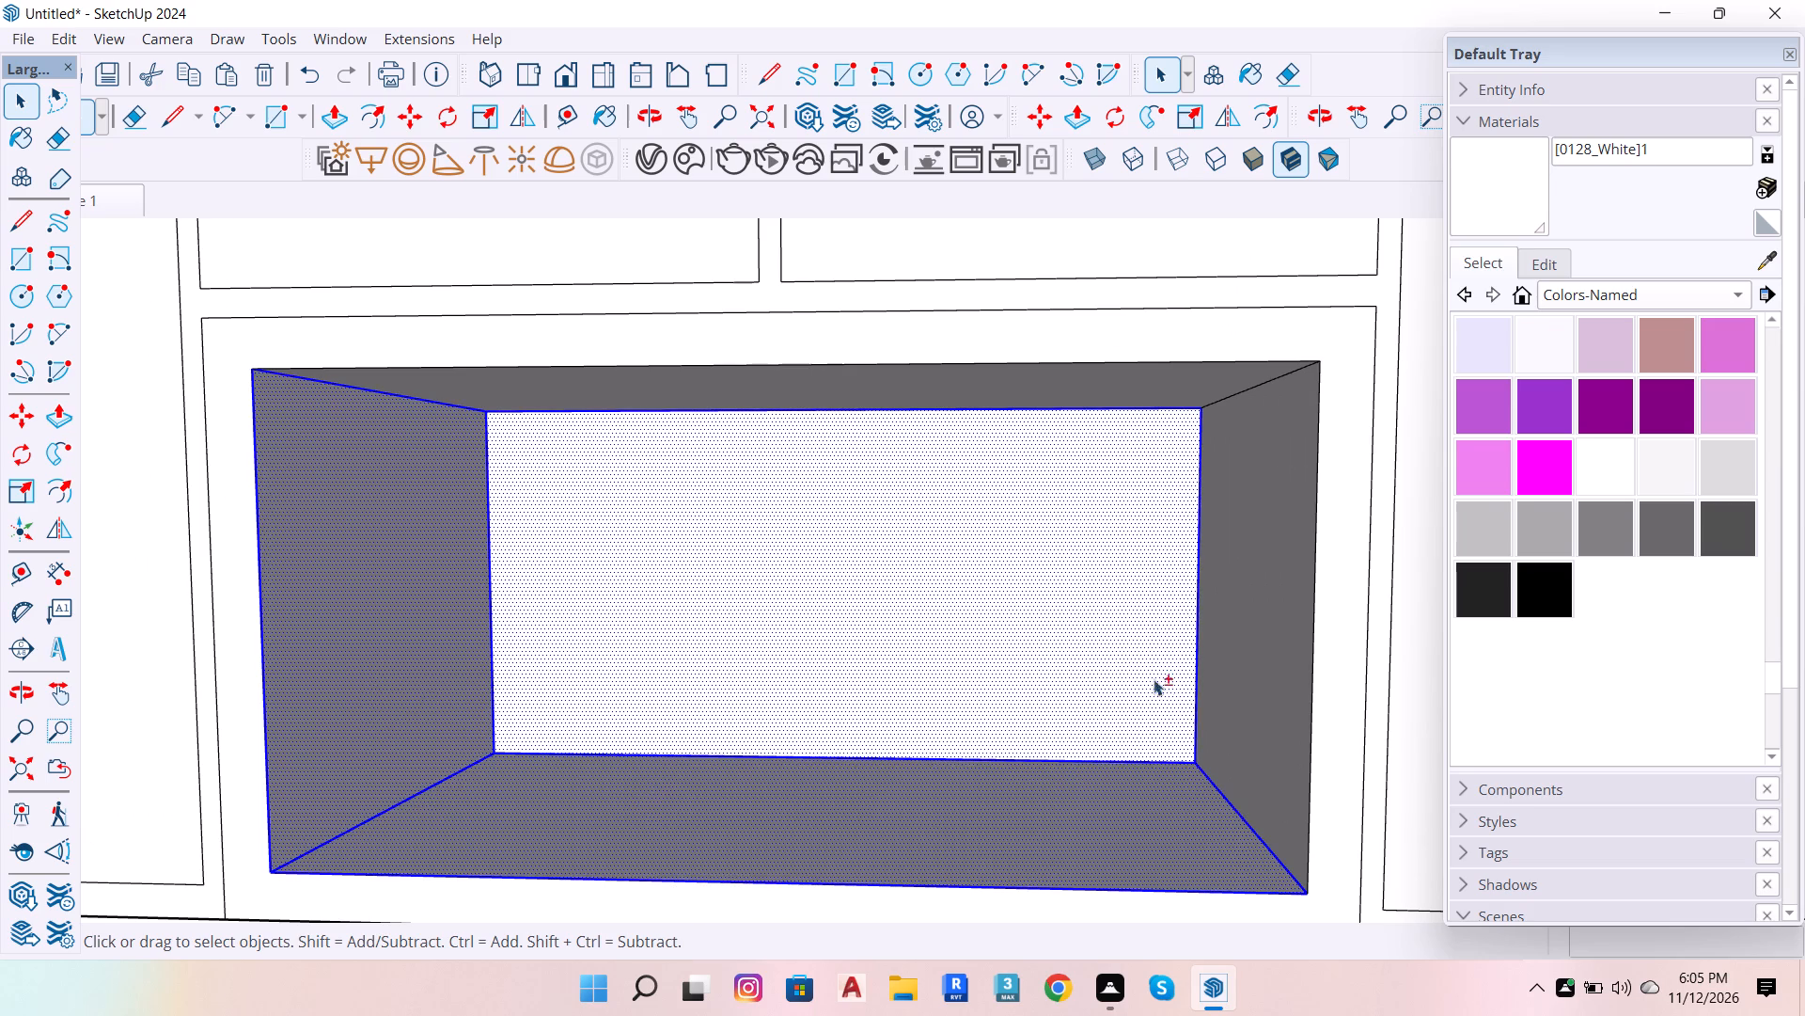
pyautogui.keyDown('shift'); pyautogui.doubleClick(1234, 669); pyautogui.keyUp('shift')
pyautogui.keyDown('shift'); pyautogui.doubleClick(1185, 394); pyautogui.keyUp('shift')
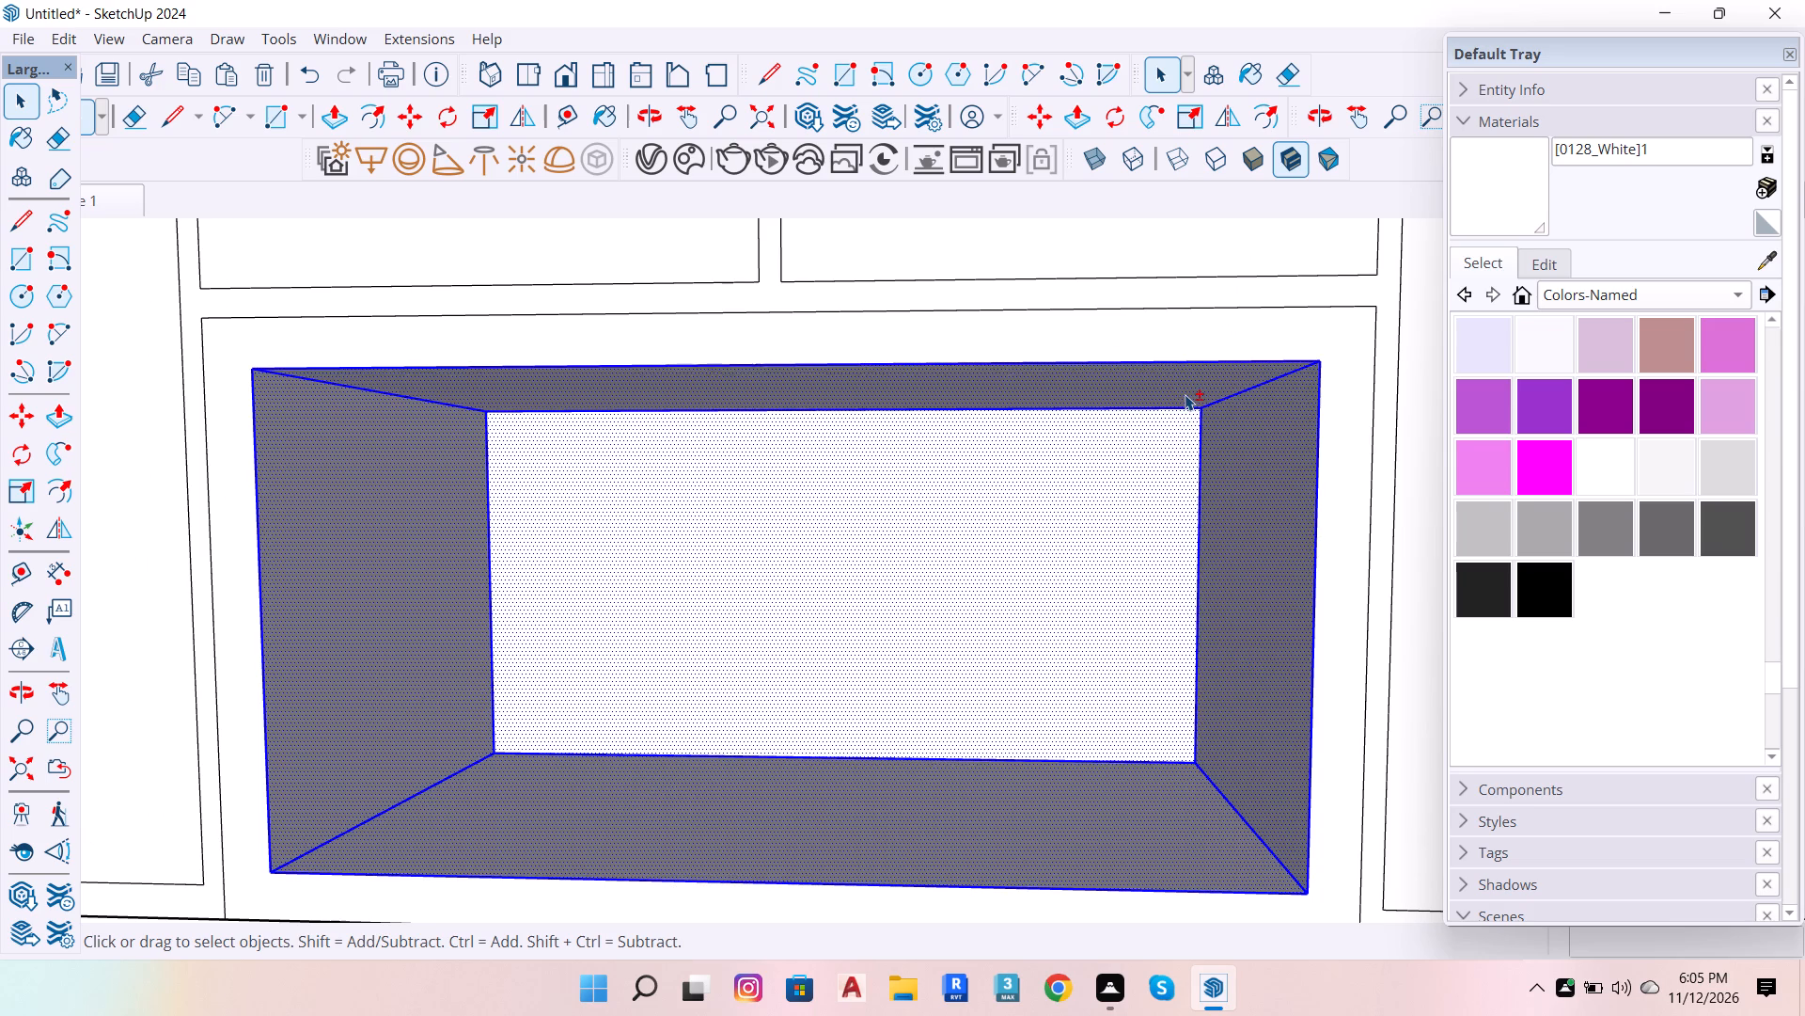
pyautogui.keyDown('shift'); pyautogui.doubleClick(1280, 340); pyautogui.keyUp('shift')
pyautogui.rightClick(1262, 346)
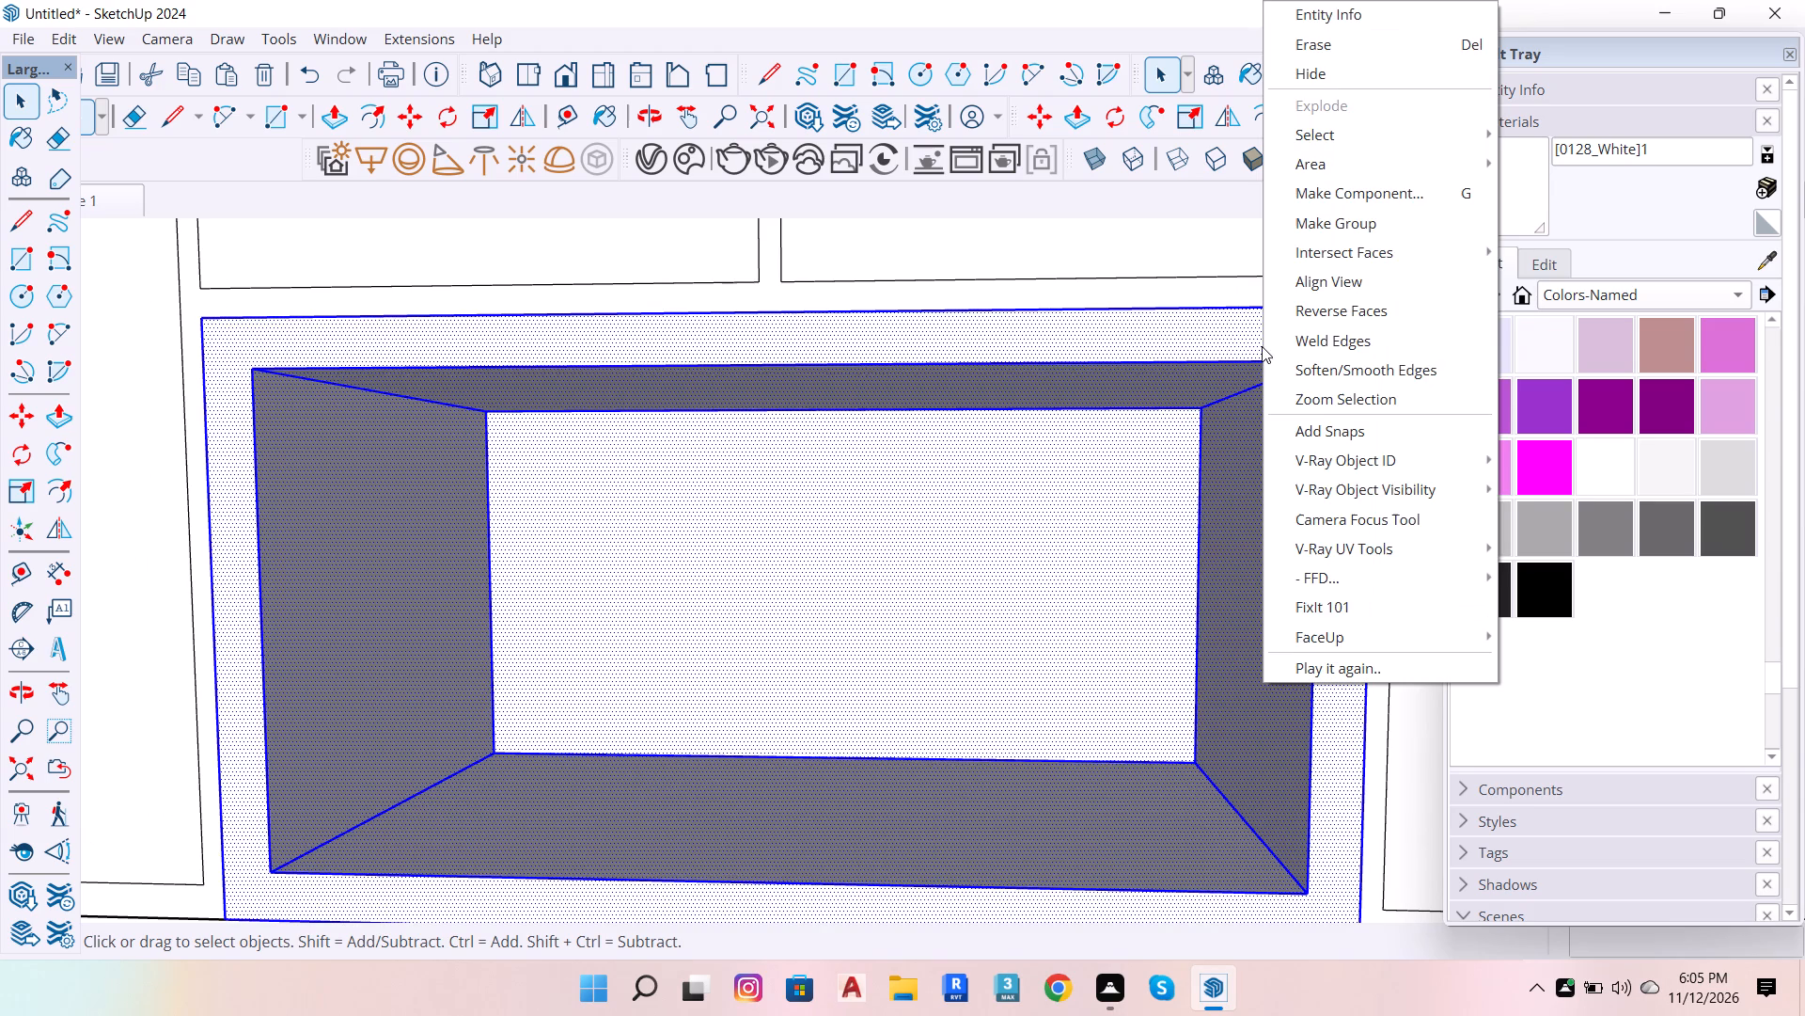
pyautogui.click(1361, 233)
# Inside the niche group, Push/Pull the front frame face outward by 0.8" and leave the group.
pyautogui.scroll(-19, 1028, 513)
pyautogui.scroll(-14, 717, 650)
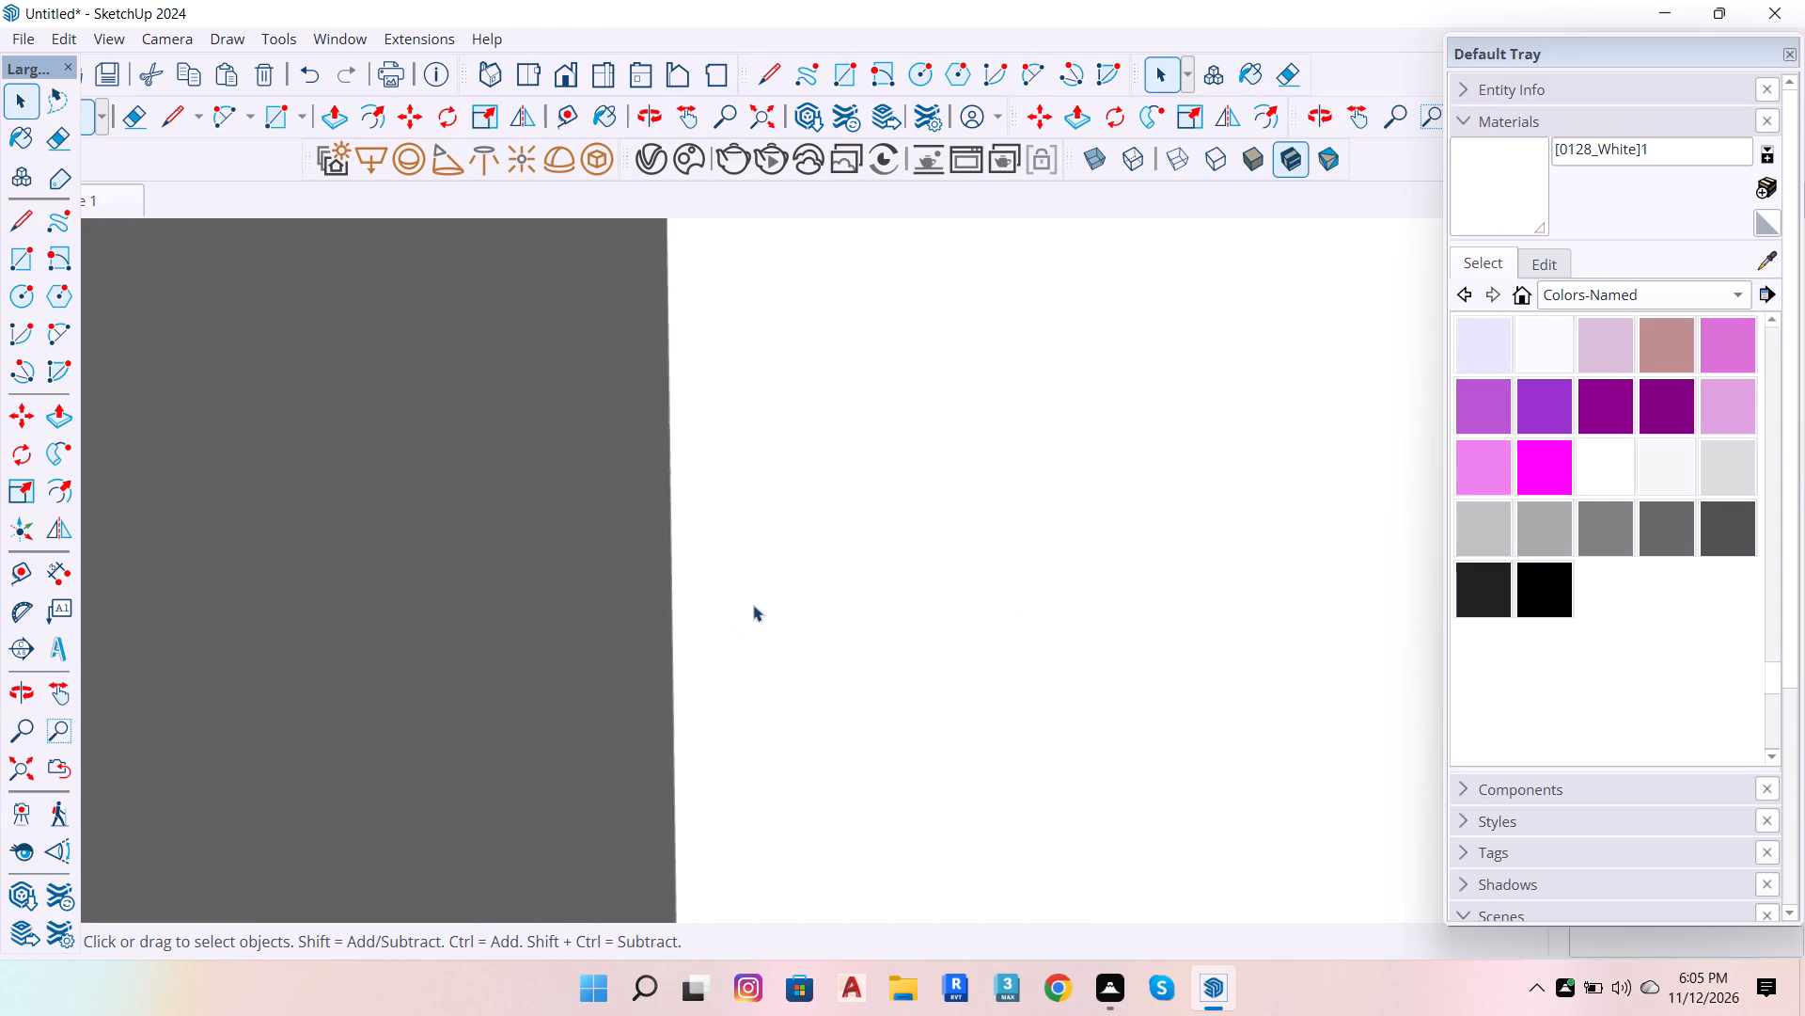
pyautogui.scroll(-7, 796, 583)
pyautogui.click(17, 763)
pyautogui.scroll(-2, 512, 860)
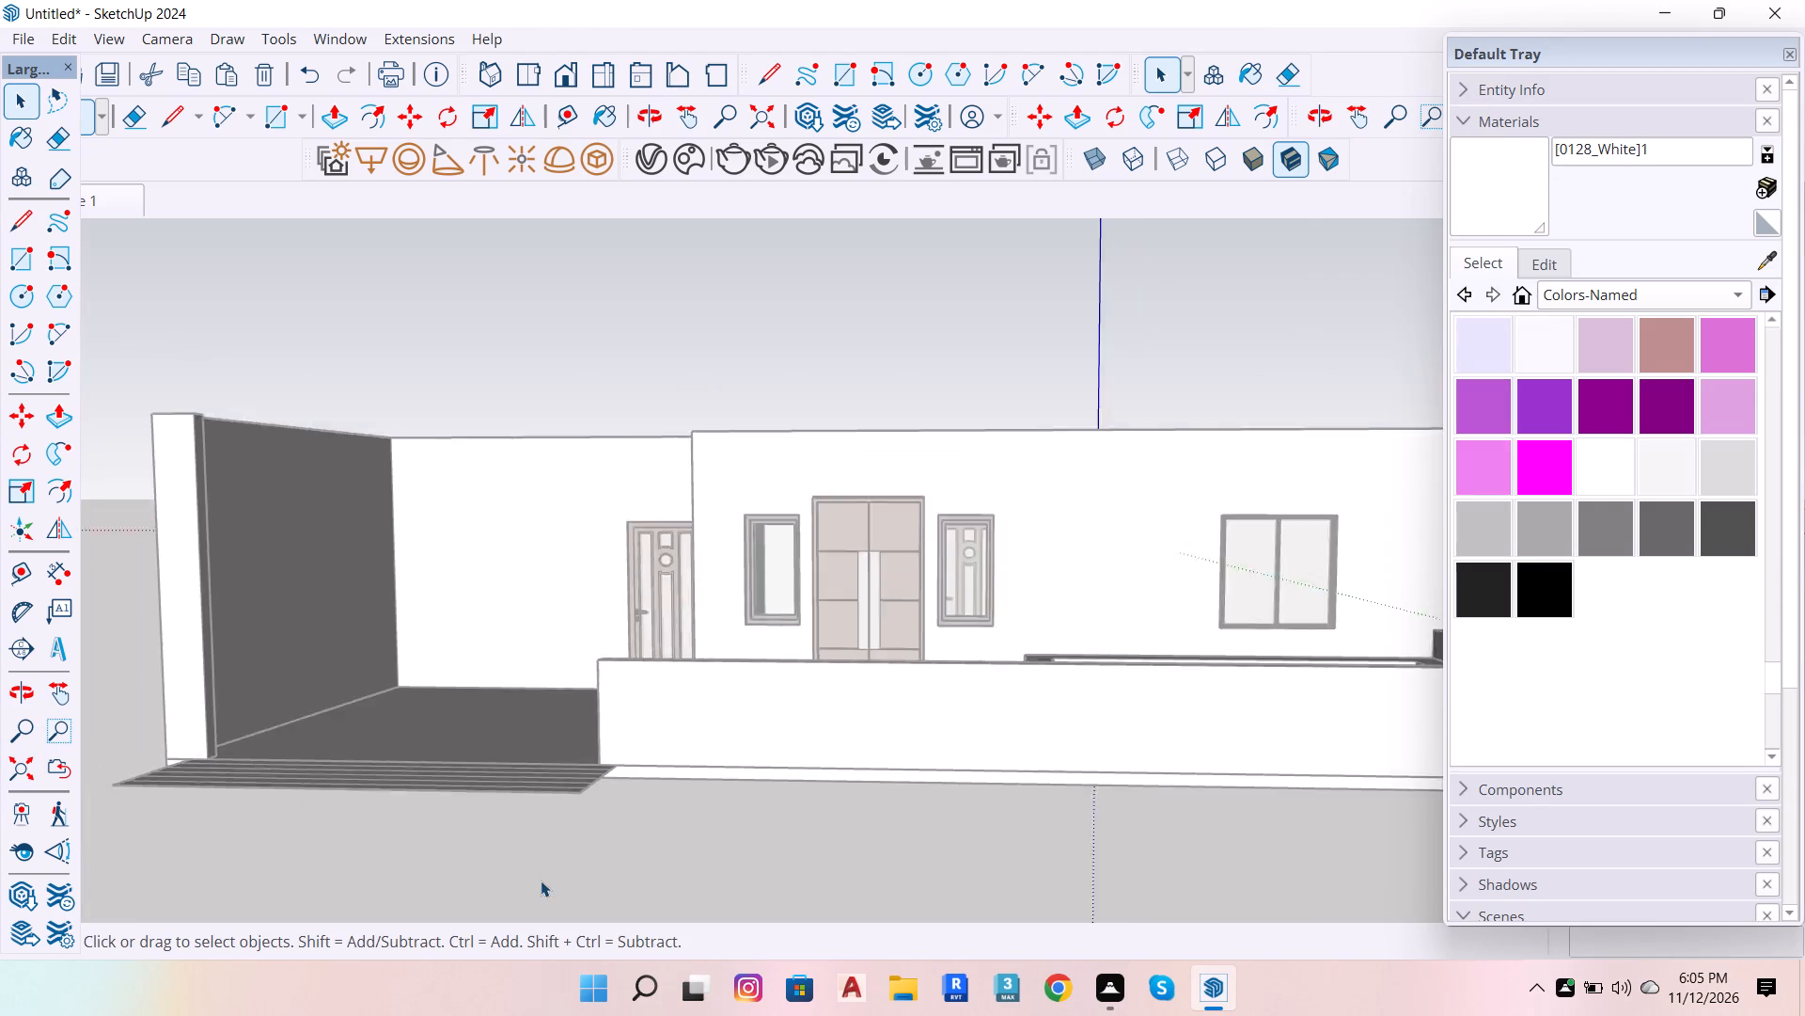
pyautogui.scroll(-3, 541, 881)
pyautogui.scroll(3, 1041, 307)
pyautogui.press('o')
pyautogui.moveTo(1042, 306); pyautogui.dragTo(1053, 602)
pyautogui.scroll(-5, 1107, 713)
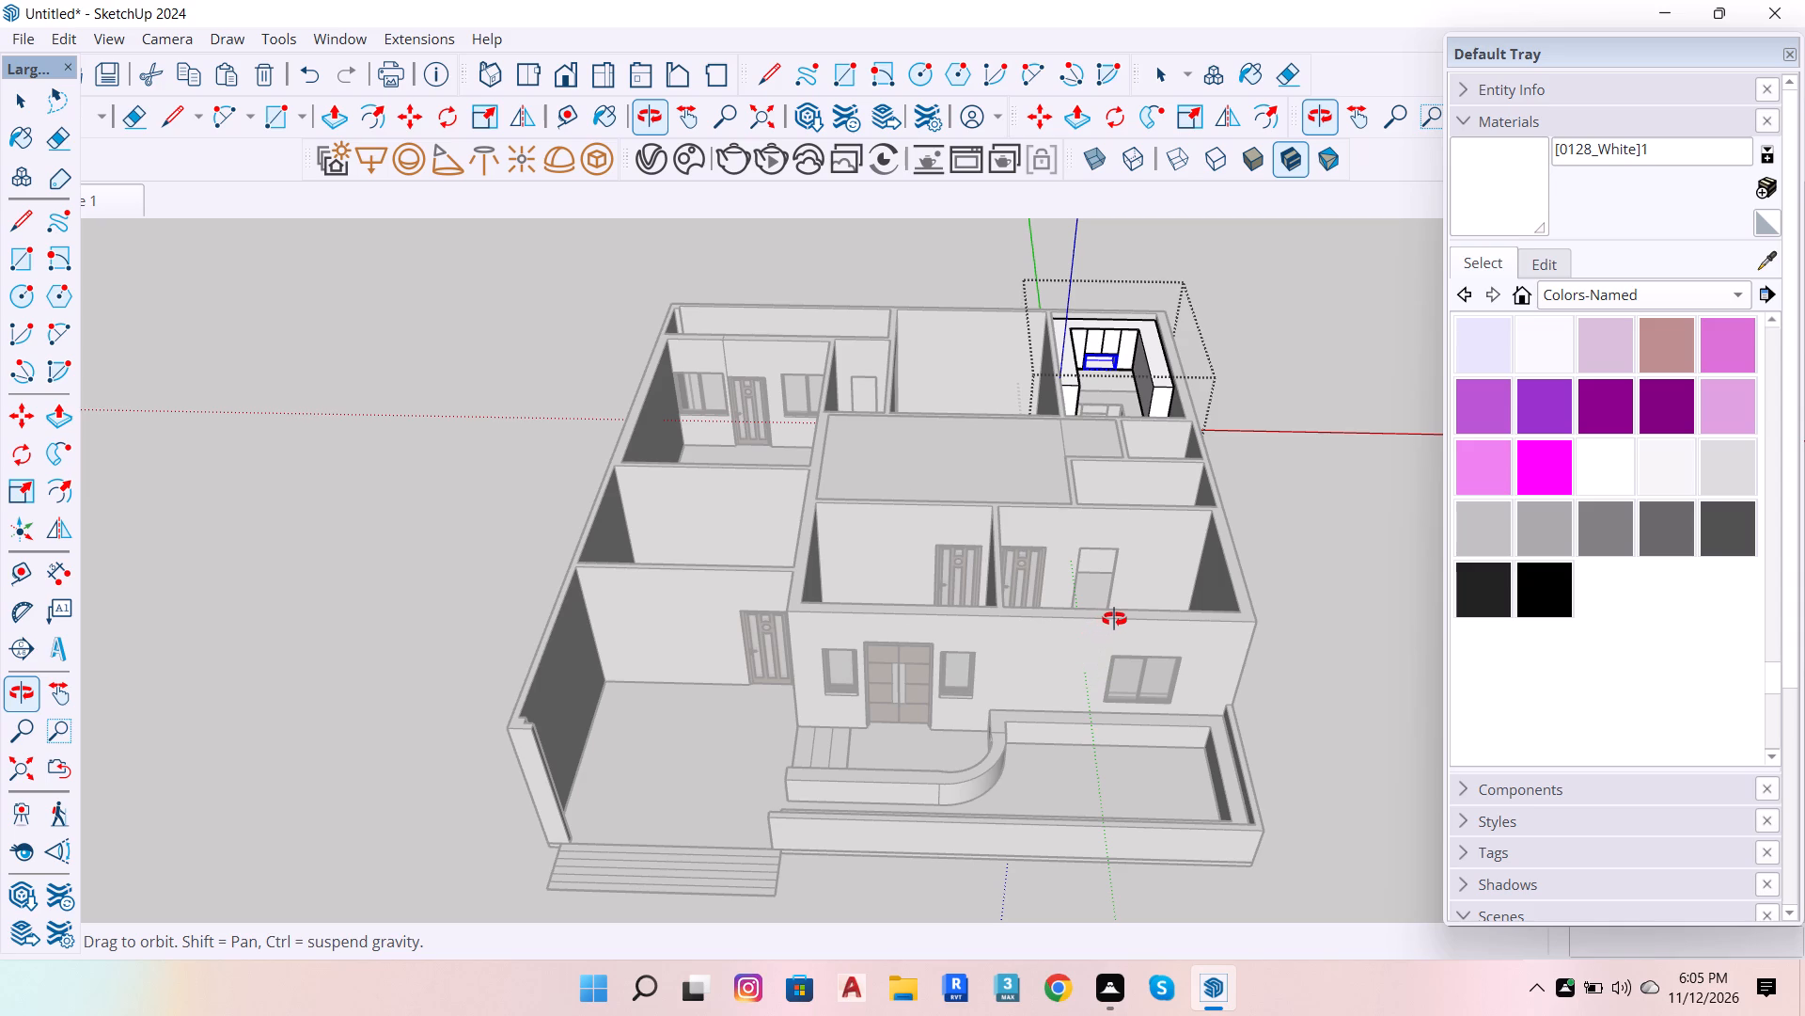
pyautogui.scroll(9, 1261, 266)
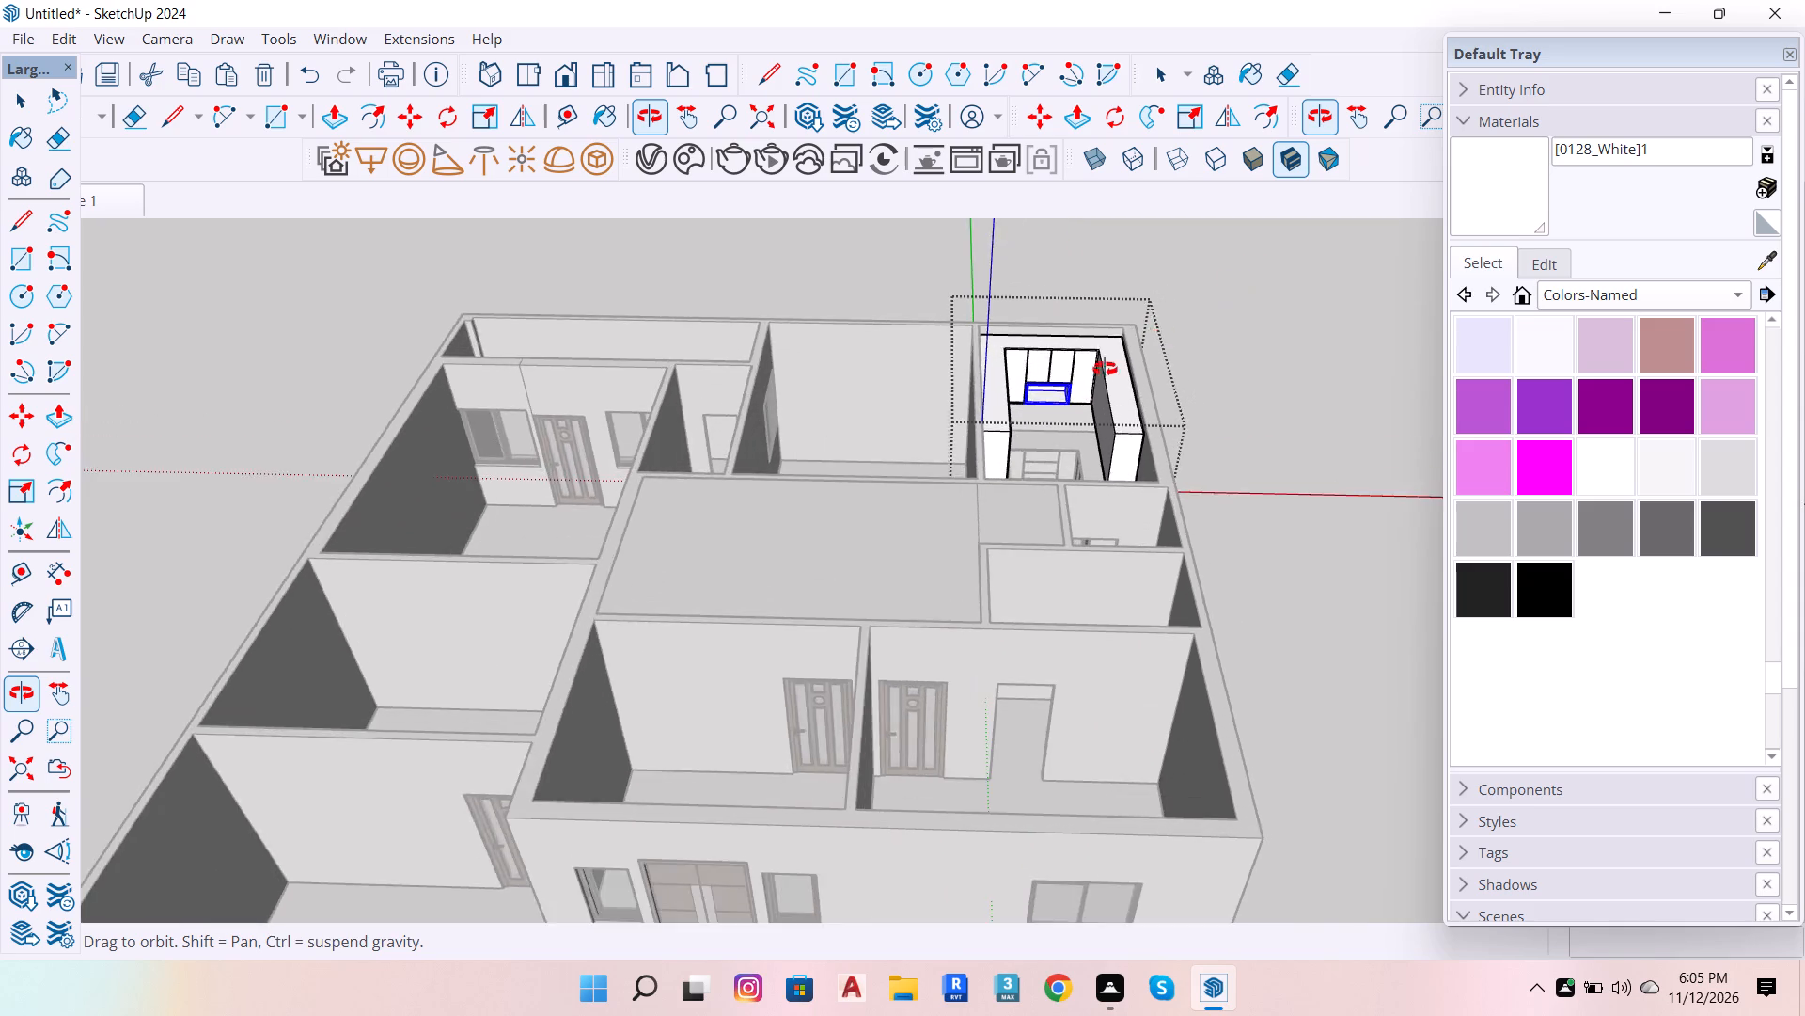
pyautogui.scroll(20, 1105, 369)
pyautogui.scroll(7, 928, 557)
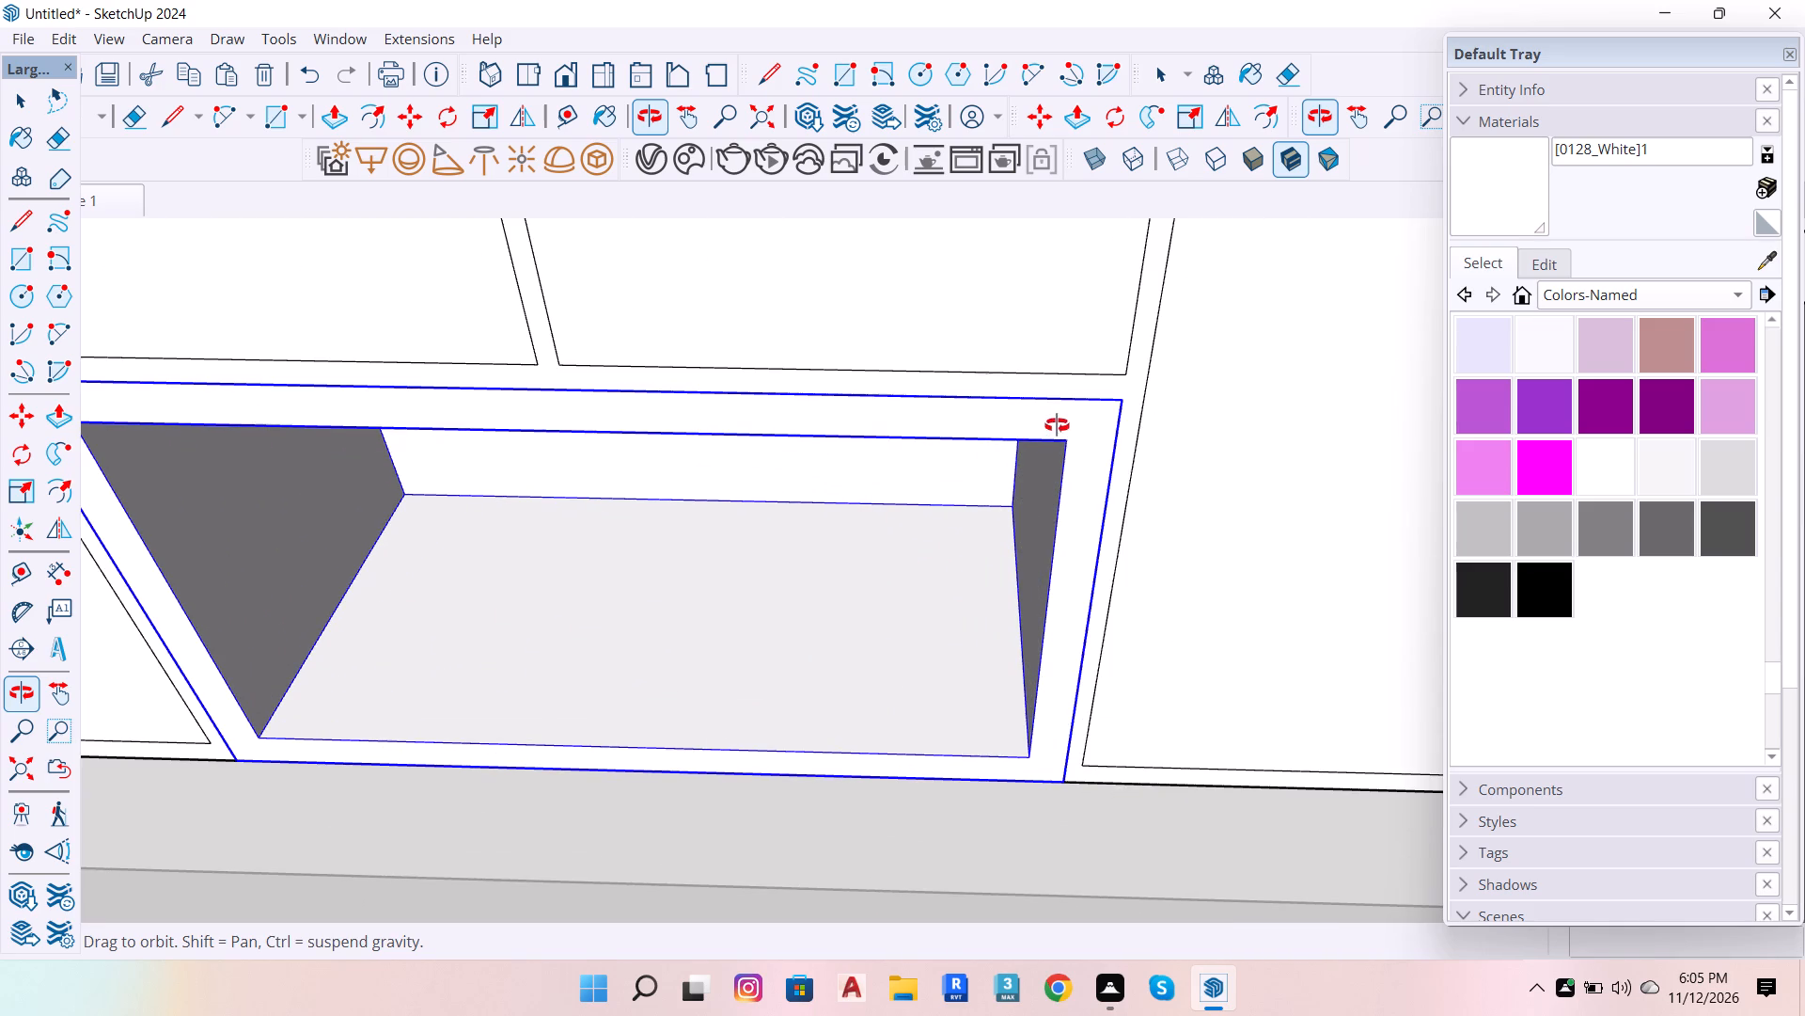
pyautogui.press('space')
pyautogui.click(1062, 427)
pyautogui.doubleClick(1062, 427)
pyautogui.press('p')
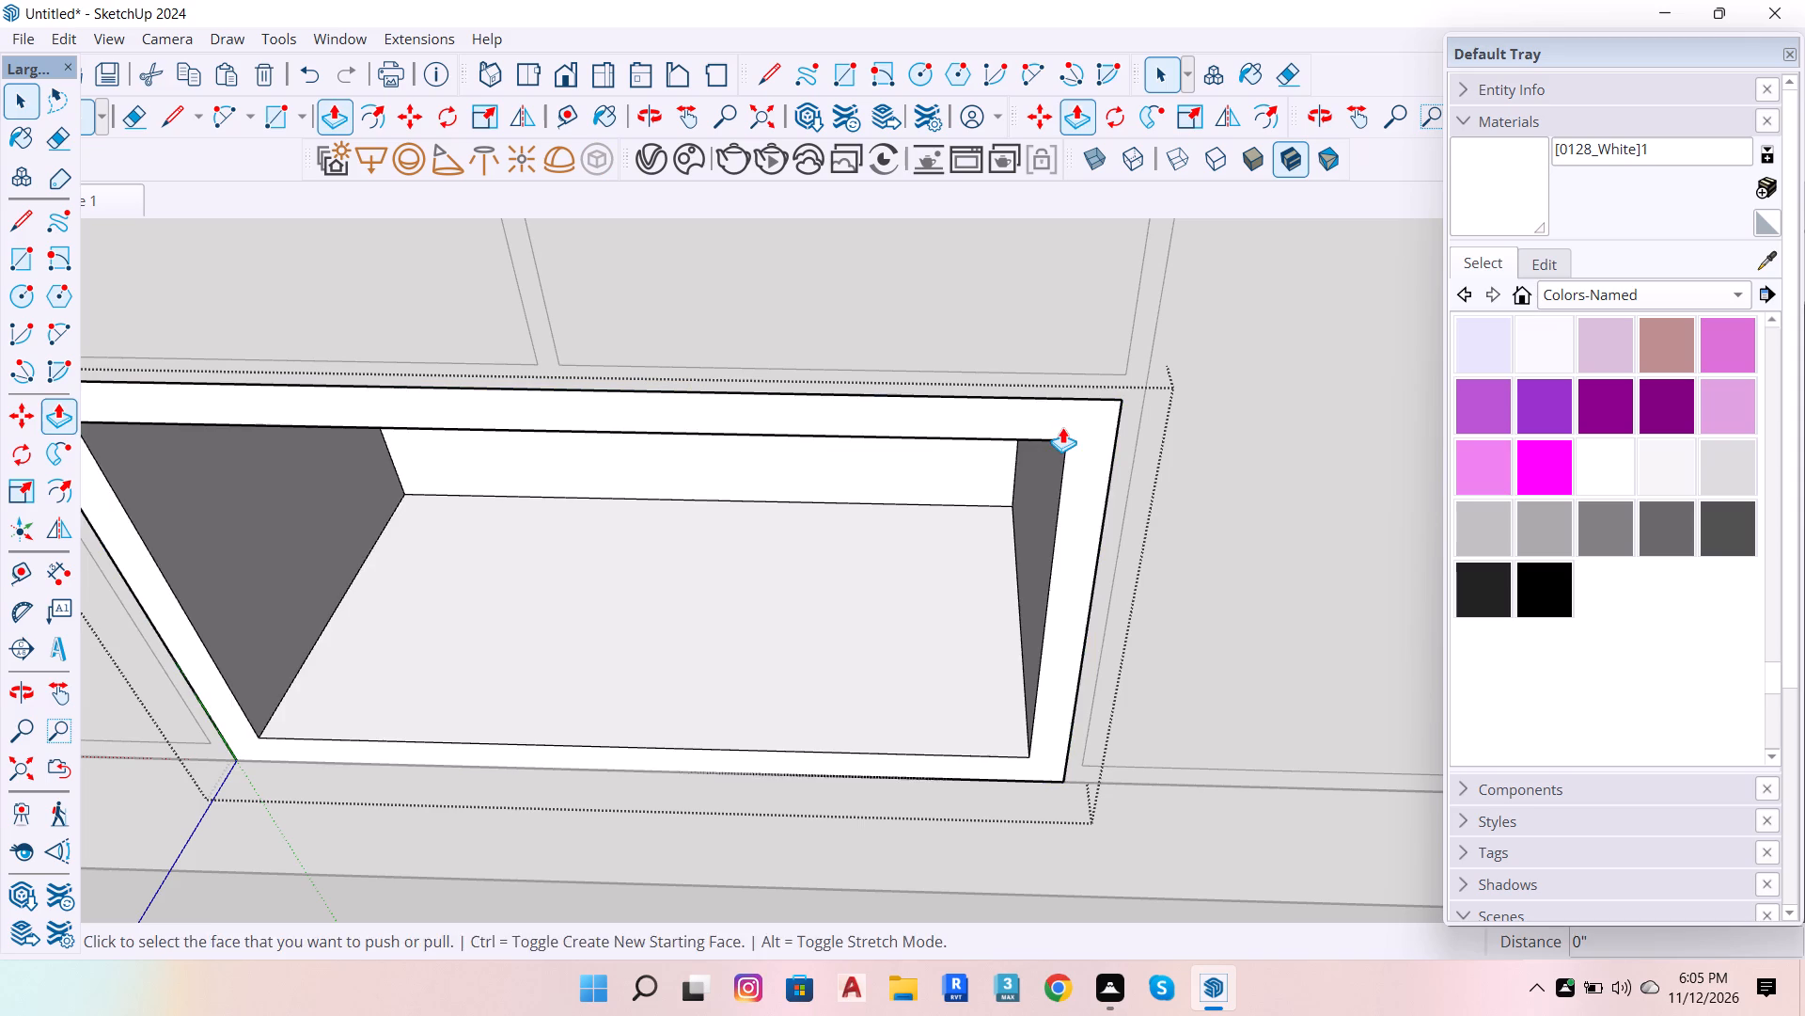
pyautogui.click(1062, 427)
pyautogui.press('.')
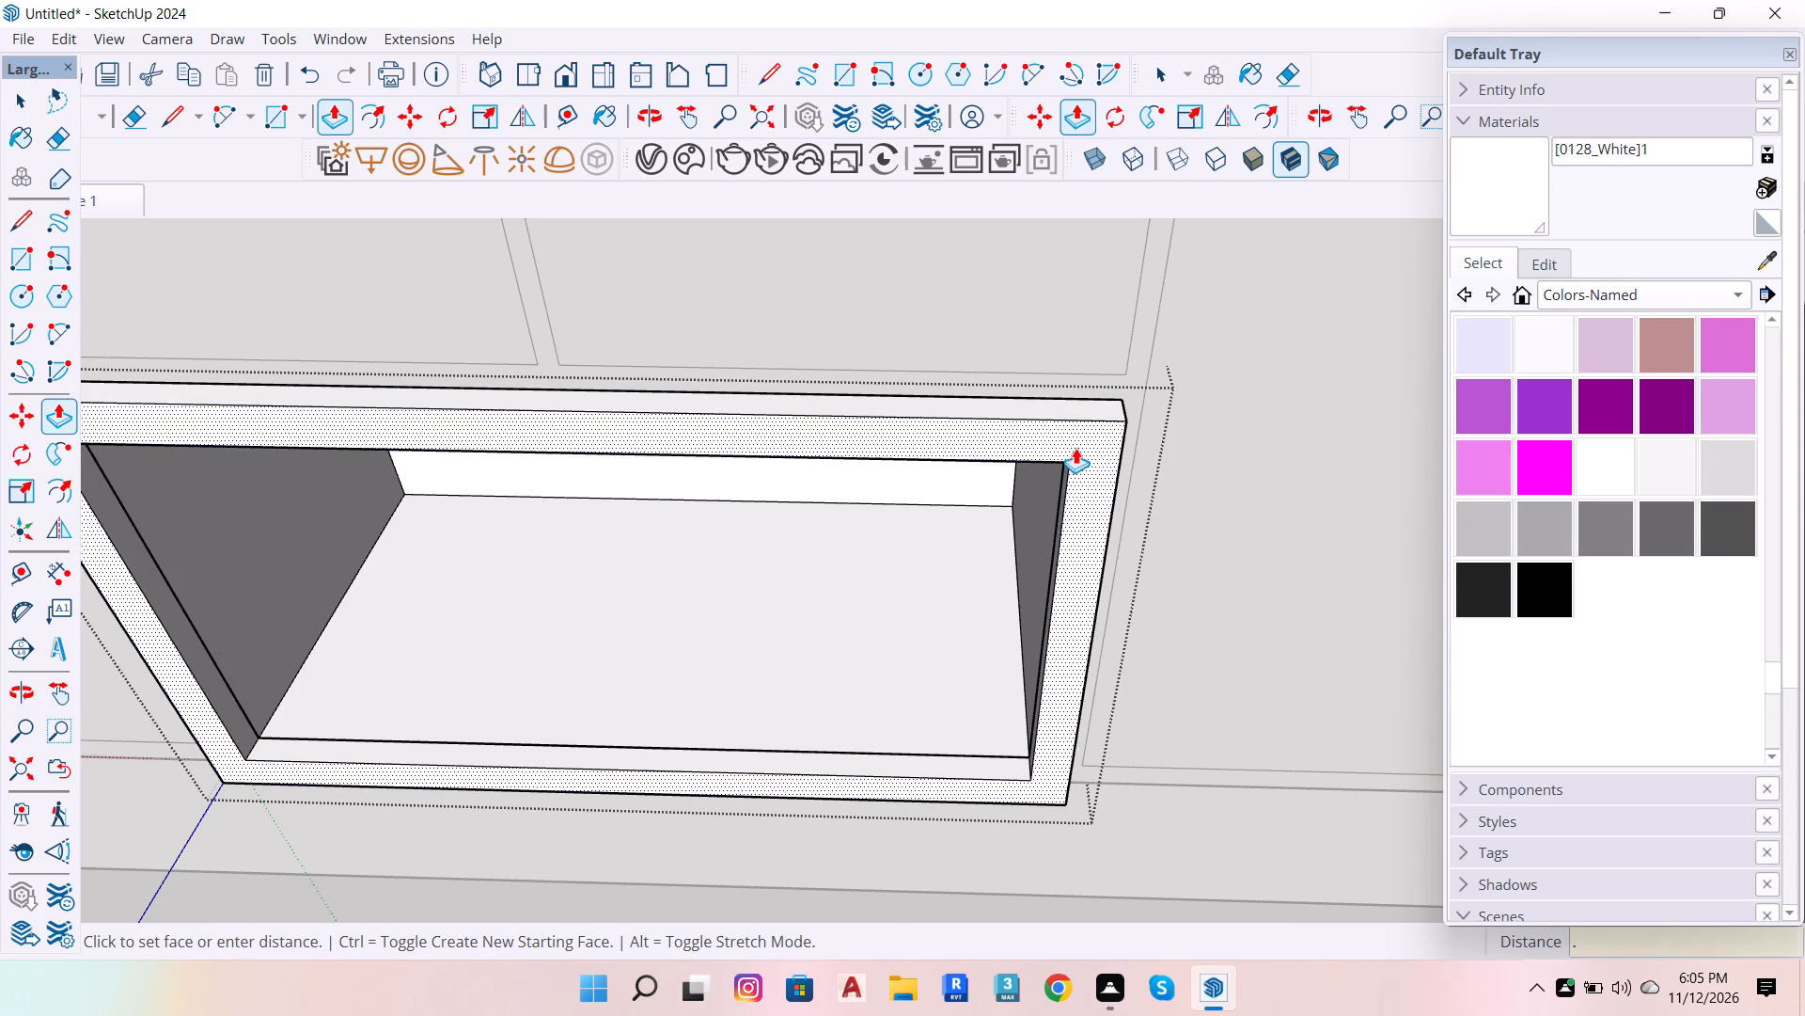
pyautogui.press('8')
pyautogui.press('Return')
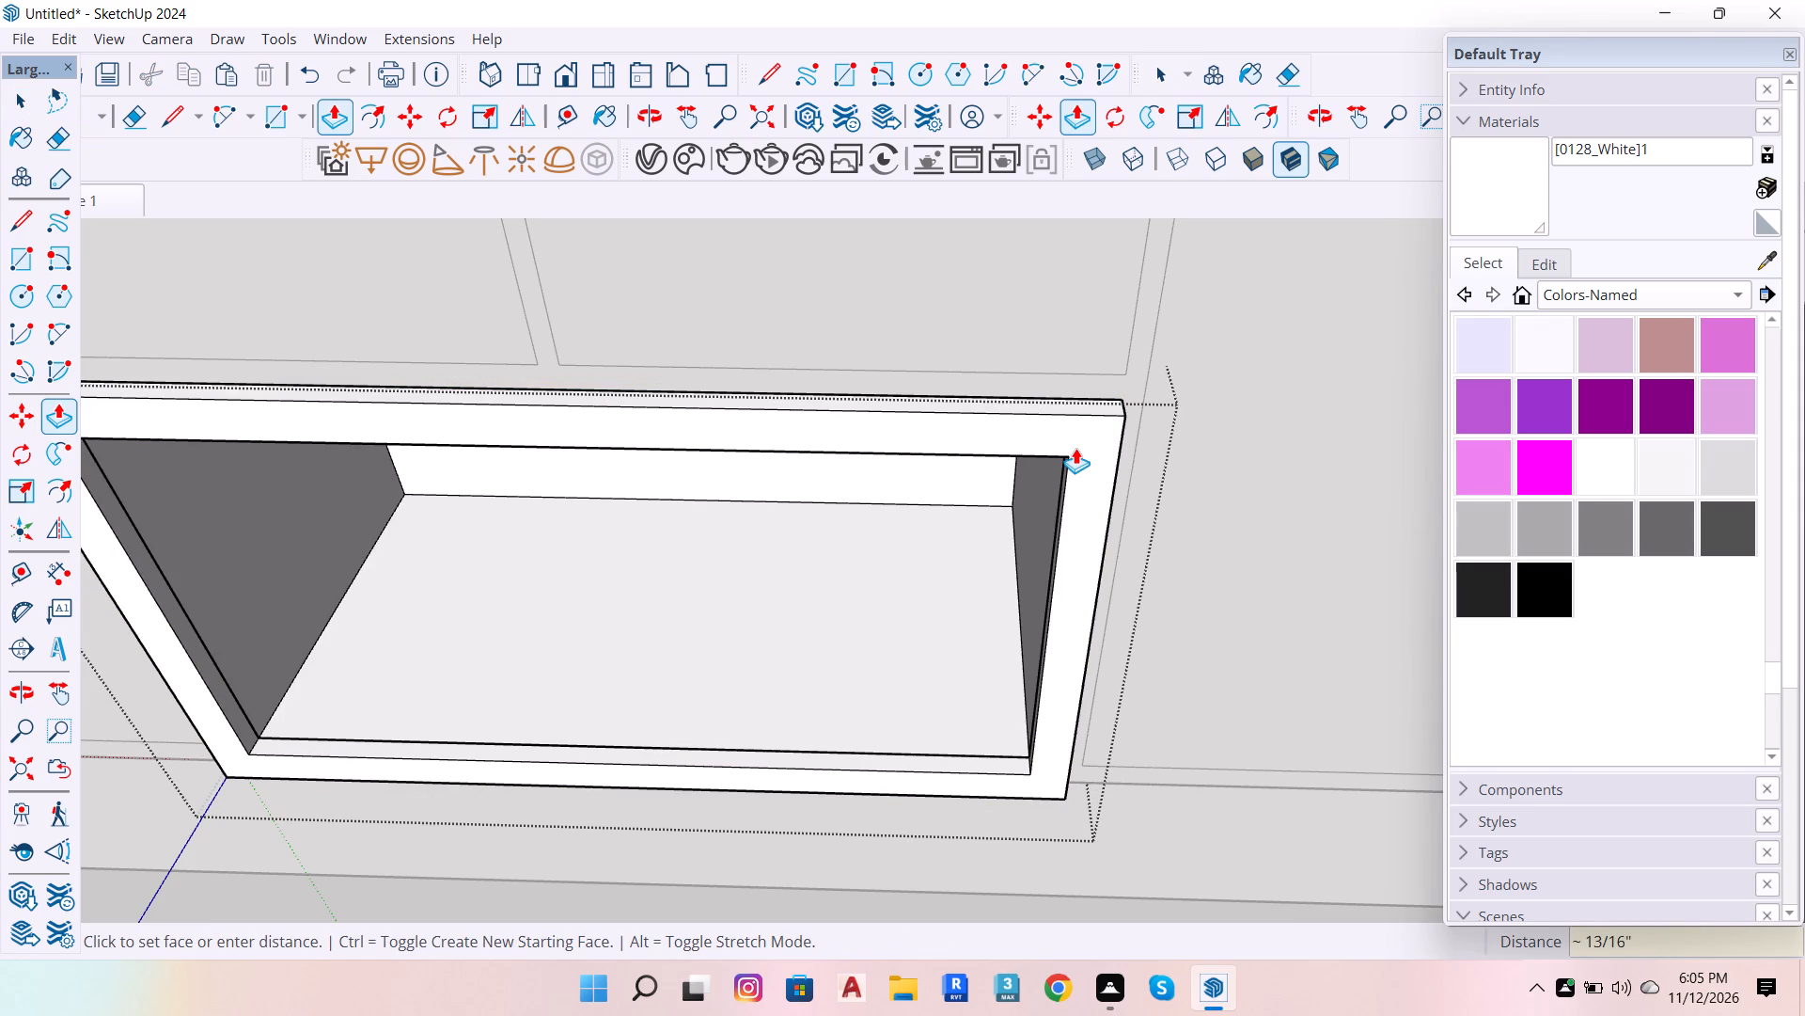
pyautogui.press('space')
pyautogui.scroll(-14, 1011, 509)
pyautogui.scroll(-7, 1073, 330)
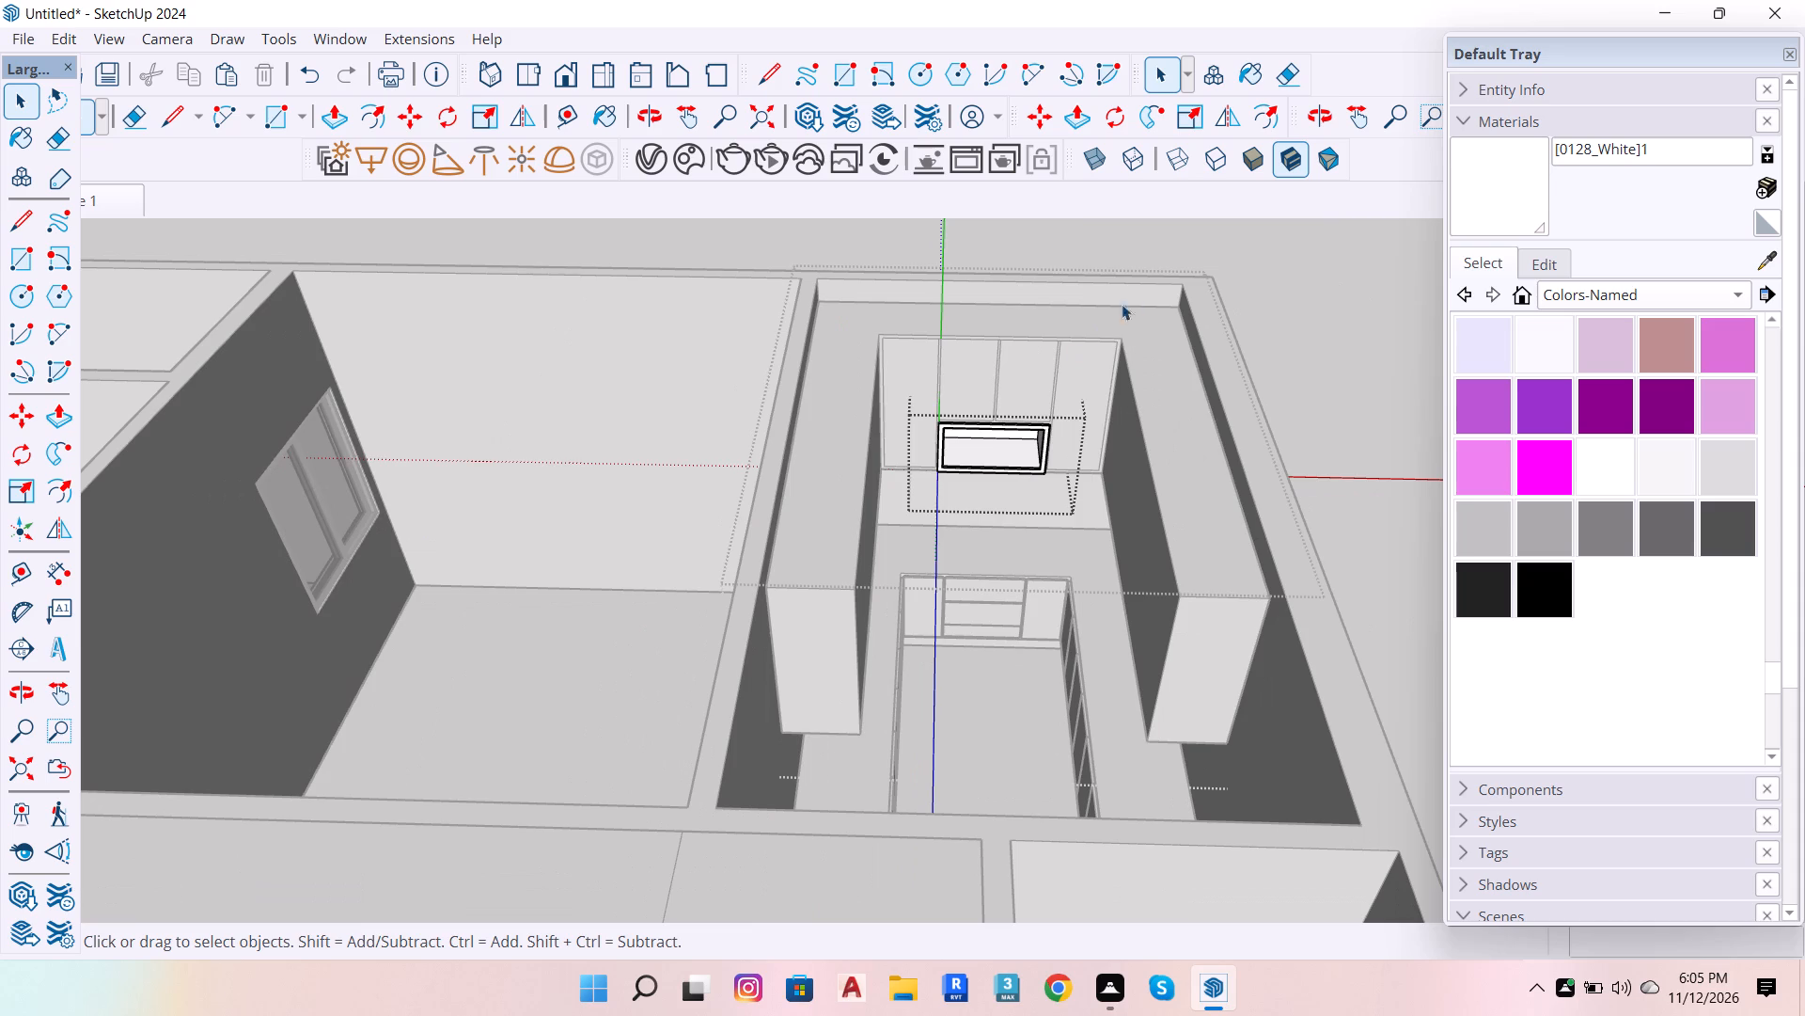
pyautogui.click(1303, 256)
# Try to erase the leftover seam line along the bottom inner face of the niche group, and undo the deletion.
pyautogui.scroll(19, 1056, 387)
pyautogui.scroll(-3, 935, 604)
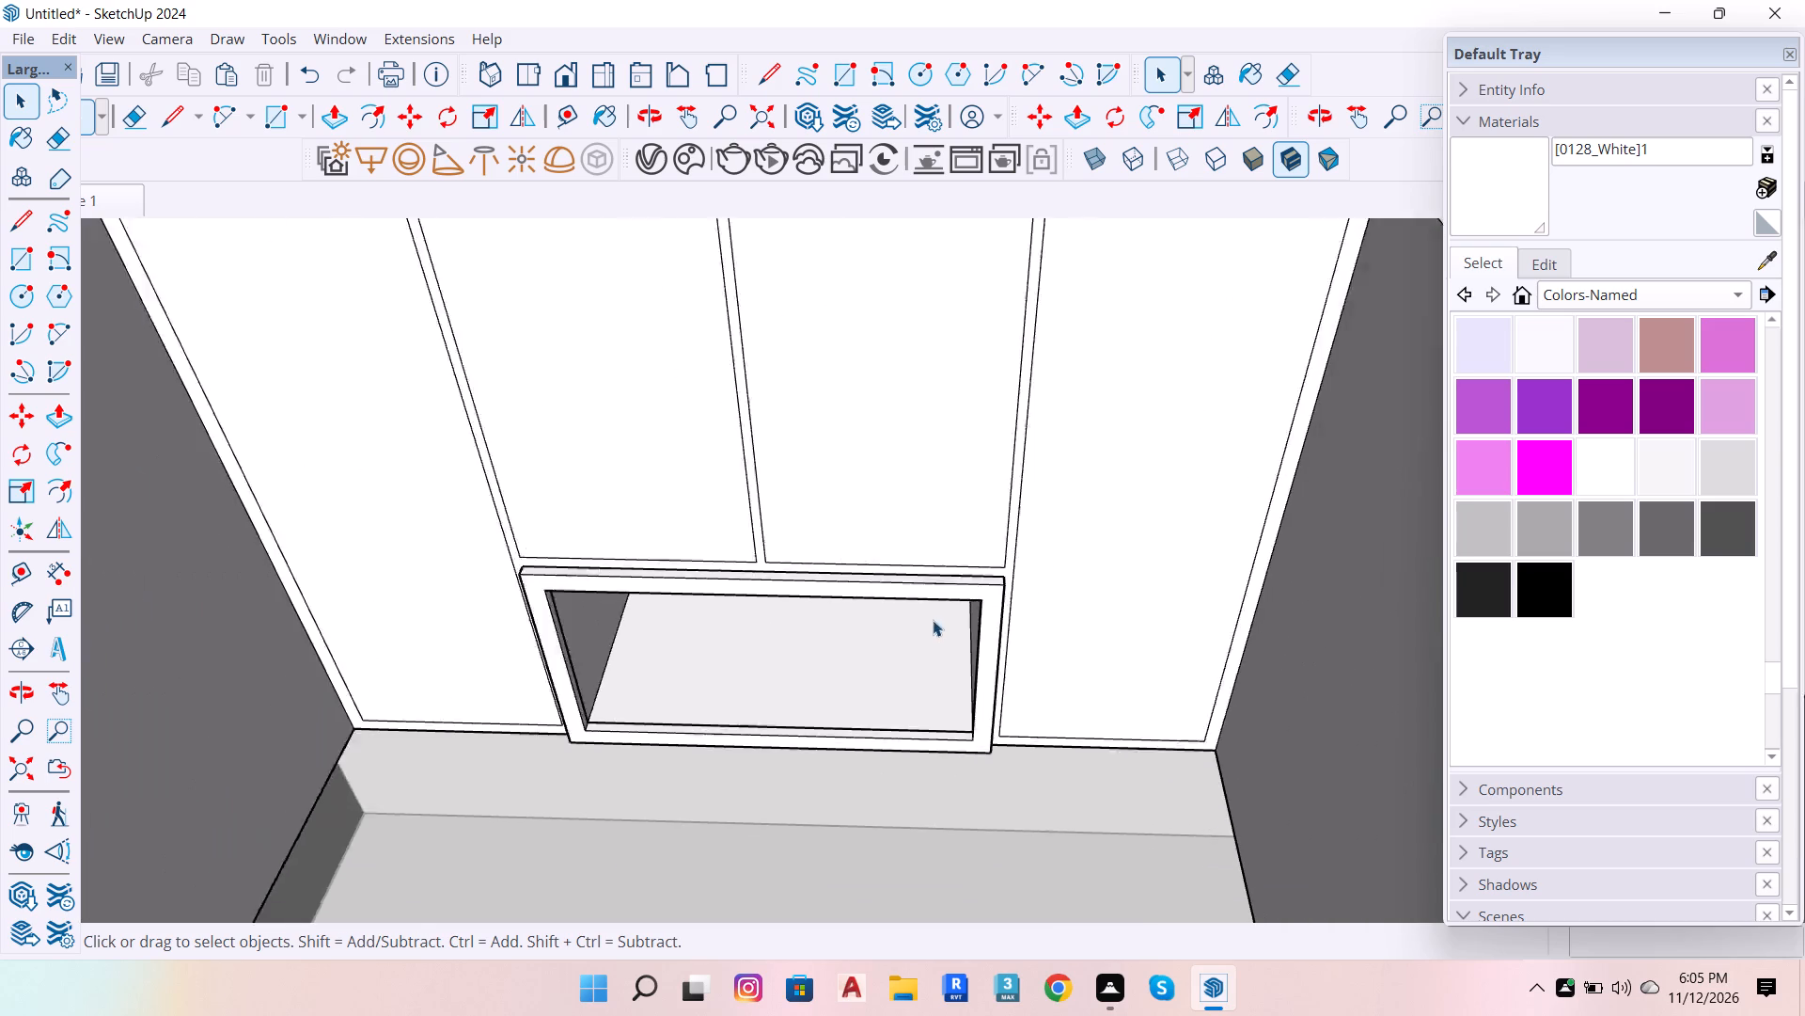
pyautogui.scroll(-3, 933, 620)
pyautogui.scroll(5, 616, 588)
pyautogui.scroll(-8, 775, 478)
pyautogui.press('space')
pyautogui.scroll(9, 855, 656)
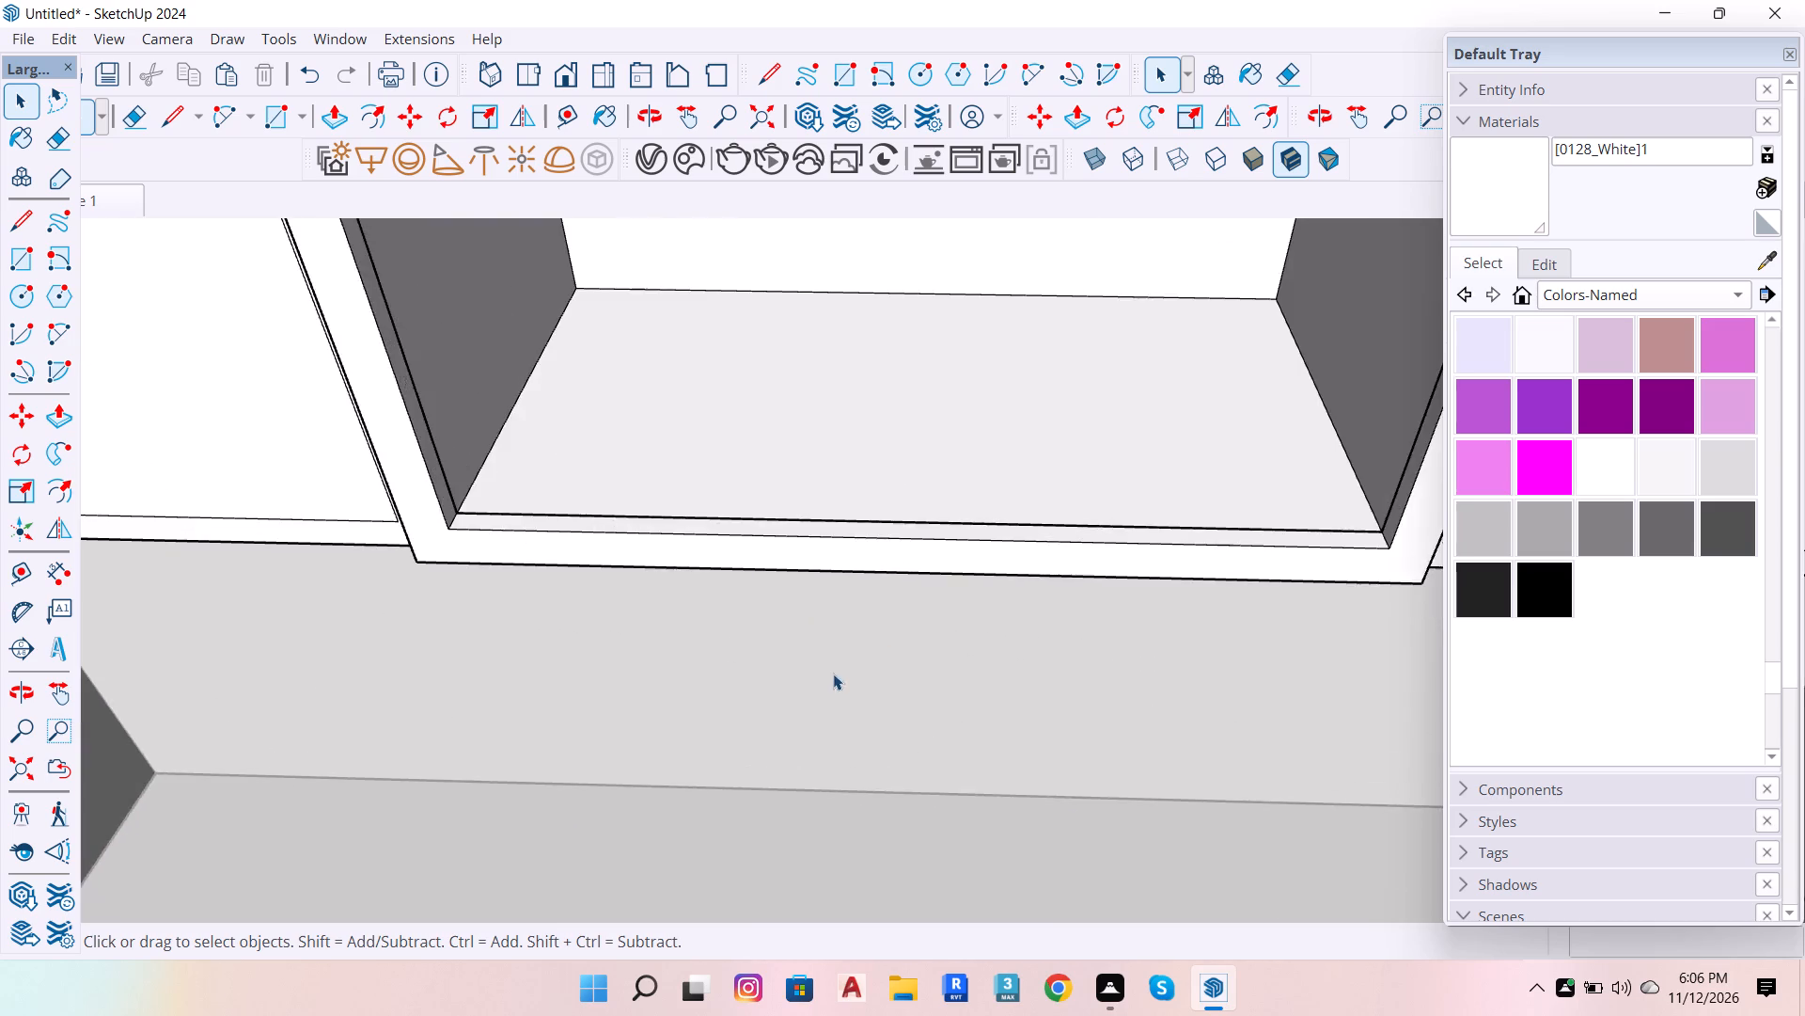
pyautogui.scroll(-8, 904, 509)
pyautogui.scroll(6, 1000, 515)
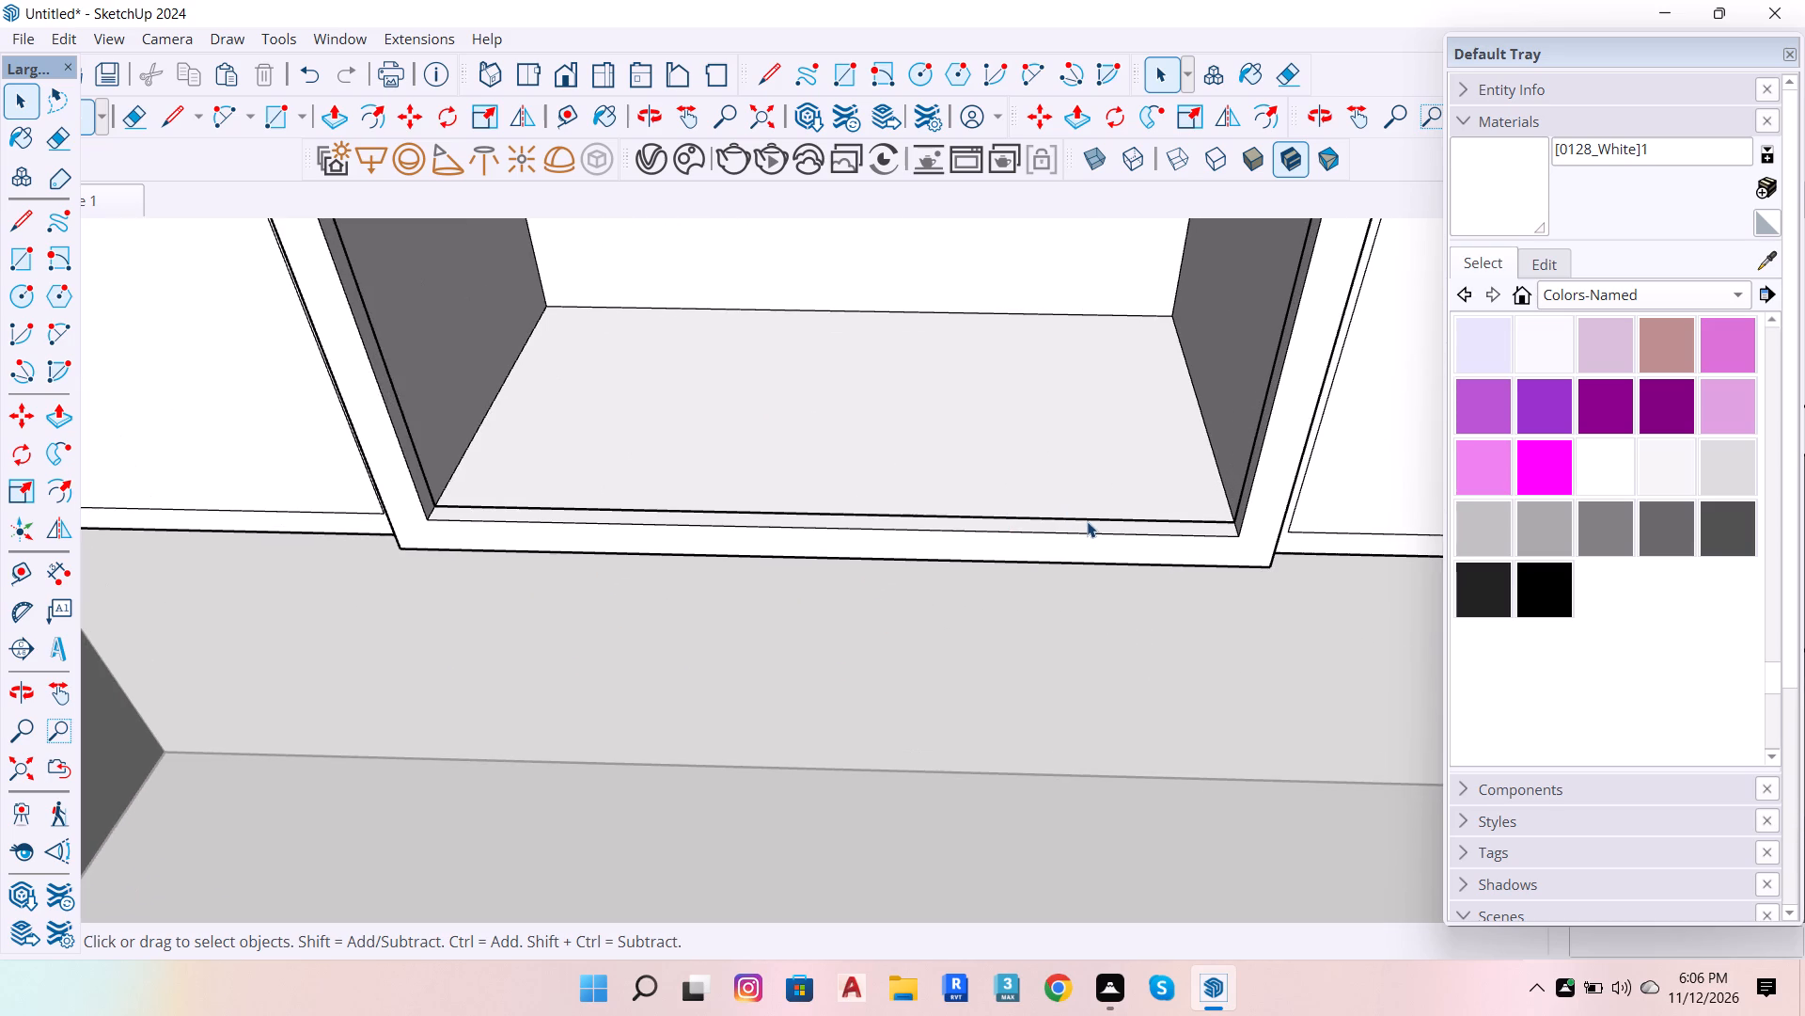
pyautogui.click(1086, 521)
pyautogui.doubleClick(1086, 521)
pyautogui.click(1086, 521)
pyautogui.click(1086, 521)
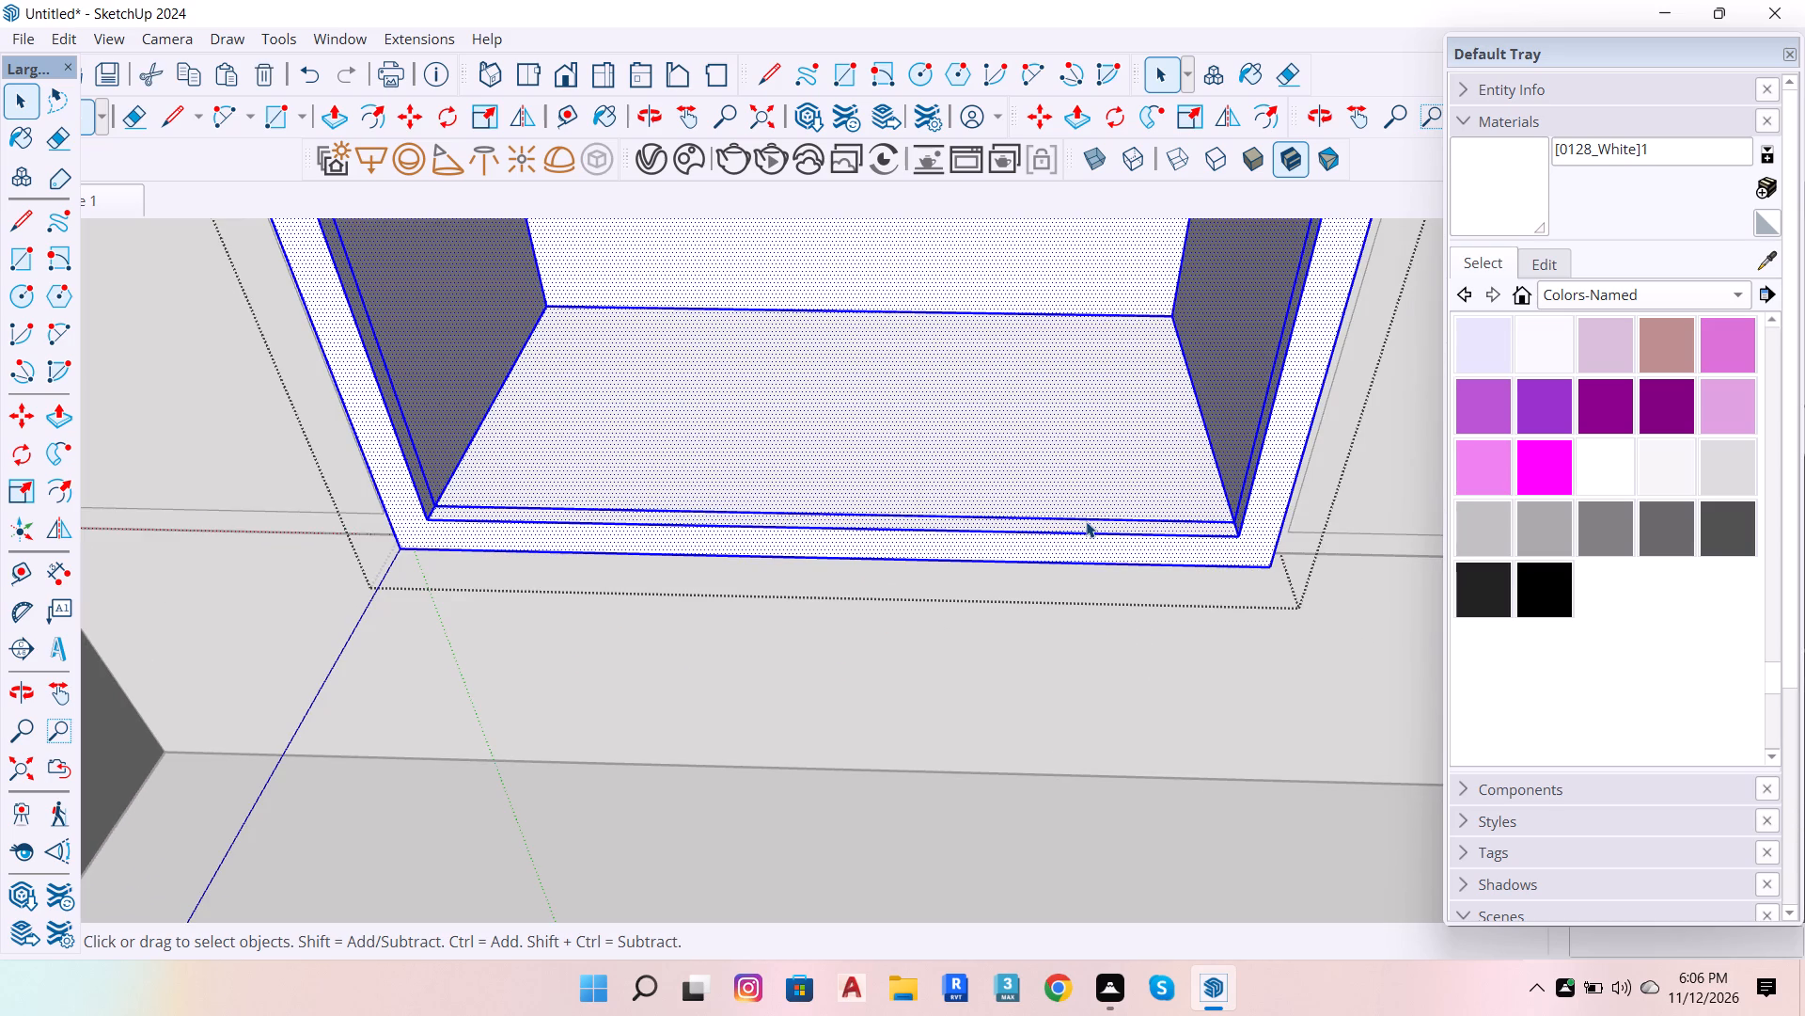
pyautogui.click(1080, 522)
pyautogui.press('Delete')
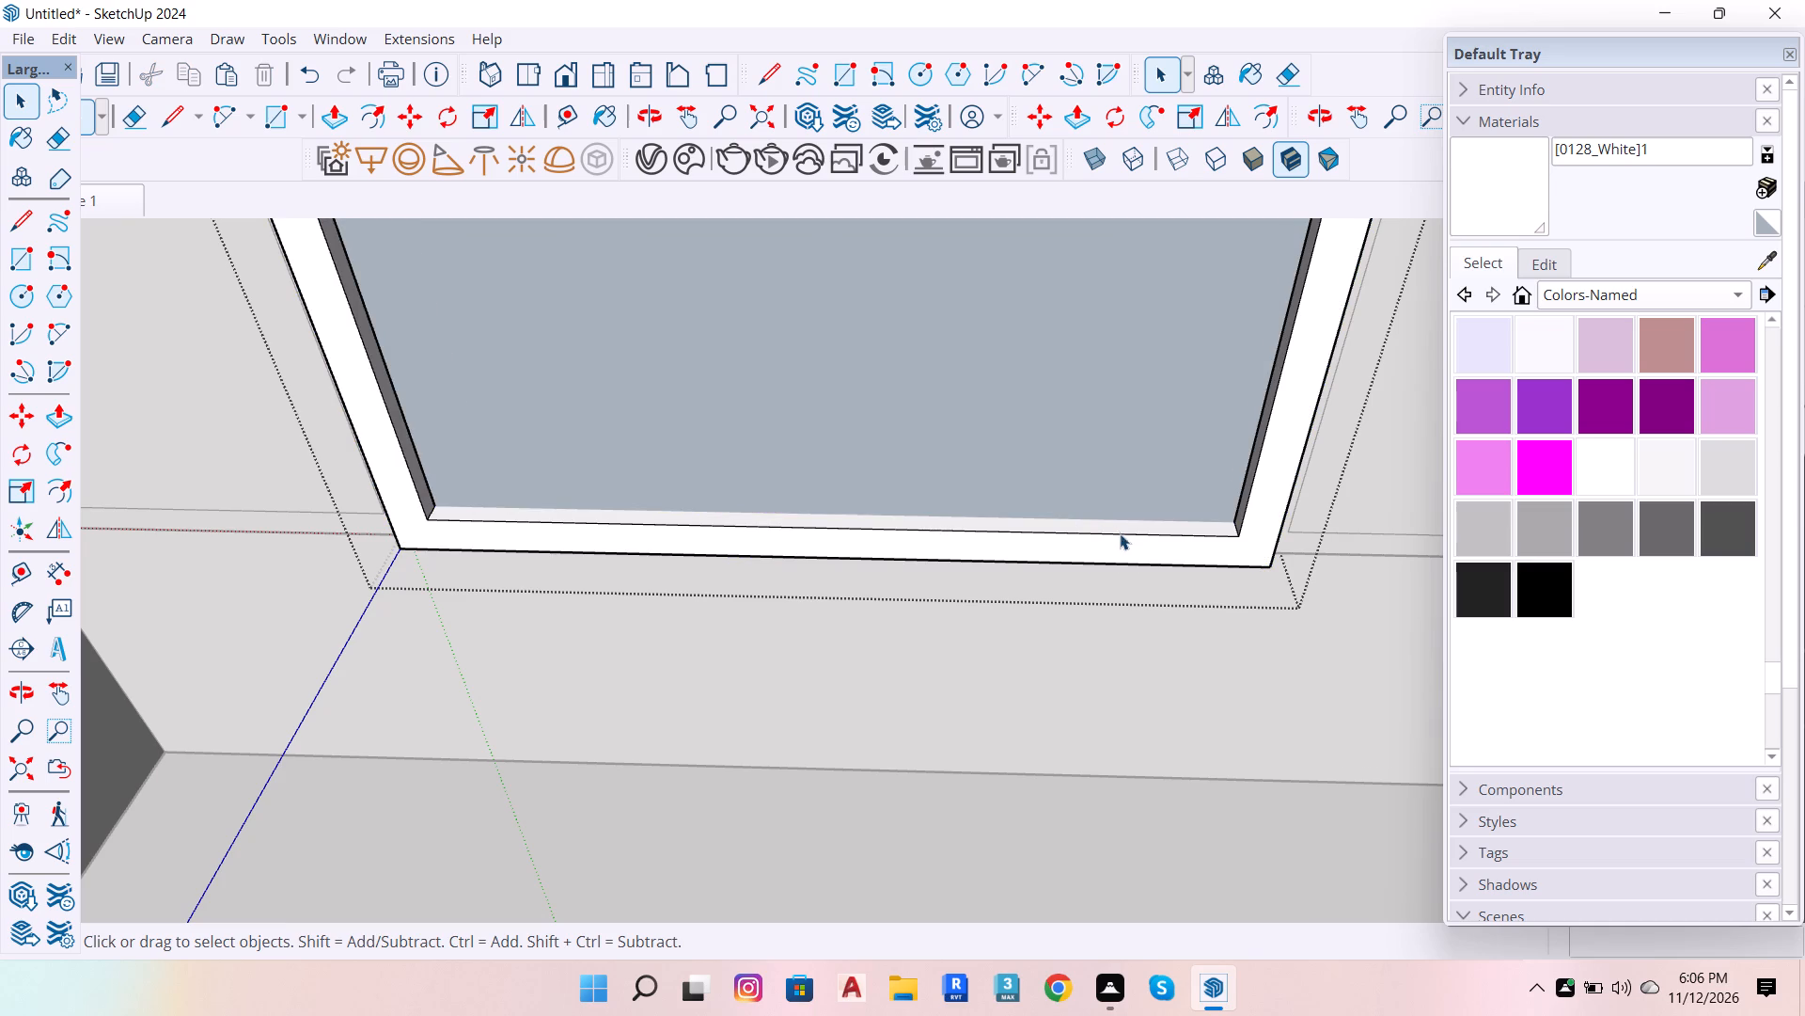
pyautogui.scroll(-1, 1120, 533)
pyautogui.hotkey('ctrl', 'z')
# Select the leftover seam line on the left inner side of the open niche, just behind the projecting frame.
pyautogui.scroll(6, 1123, 520)
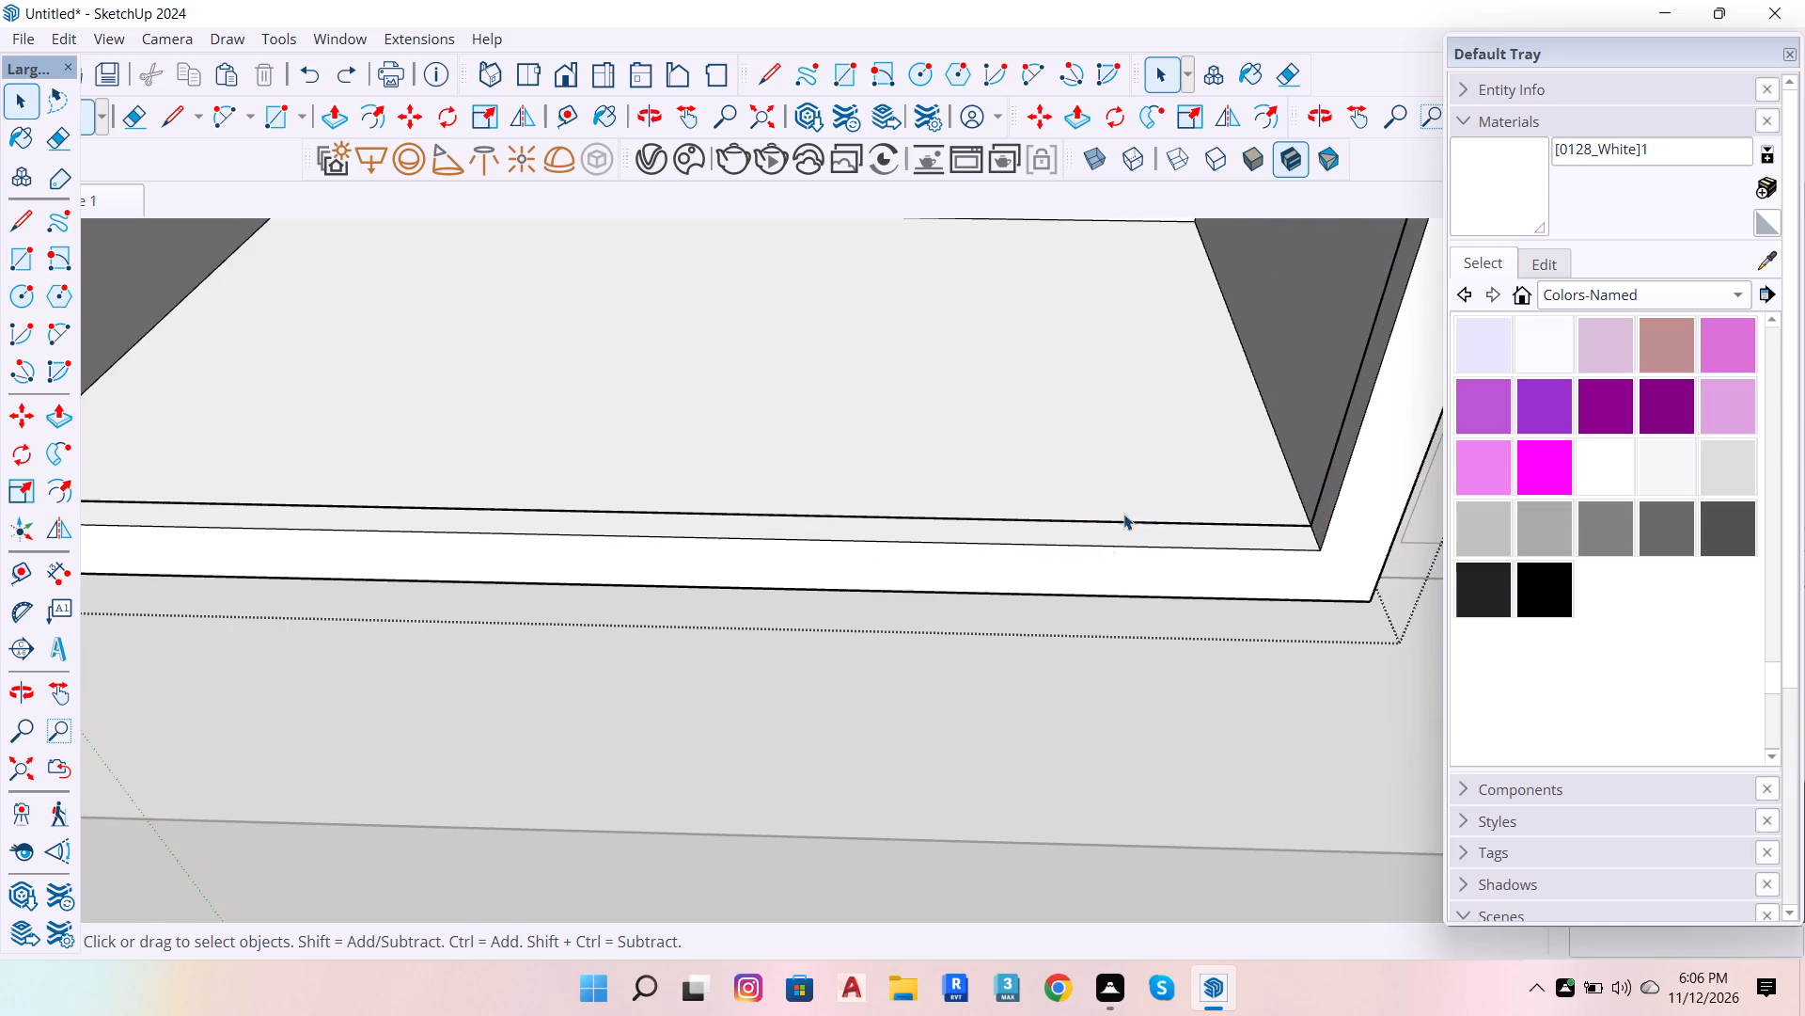
pyautogui.scroll(-5, 1100, 555)
pyautogui.doubleClick(1040, 462)
pyautogui.scroll(2, 479, 520)
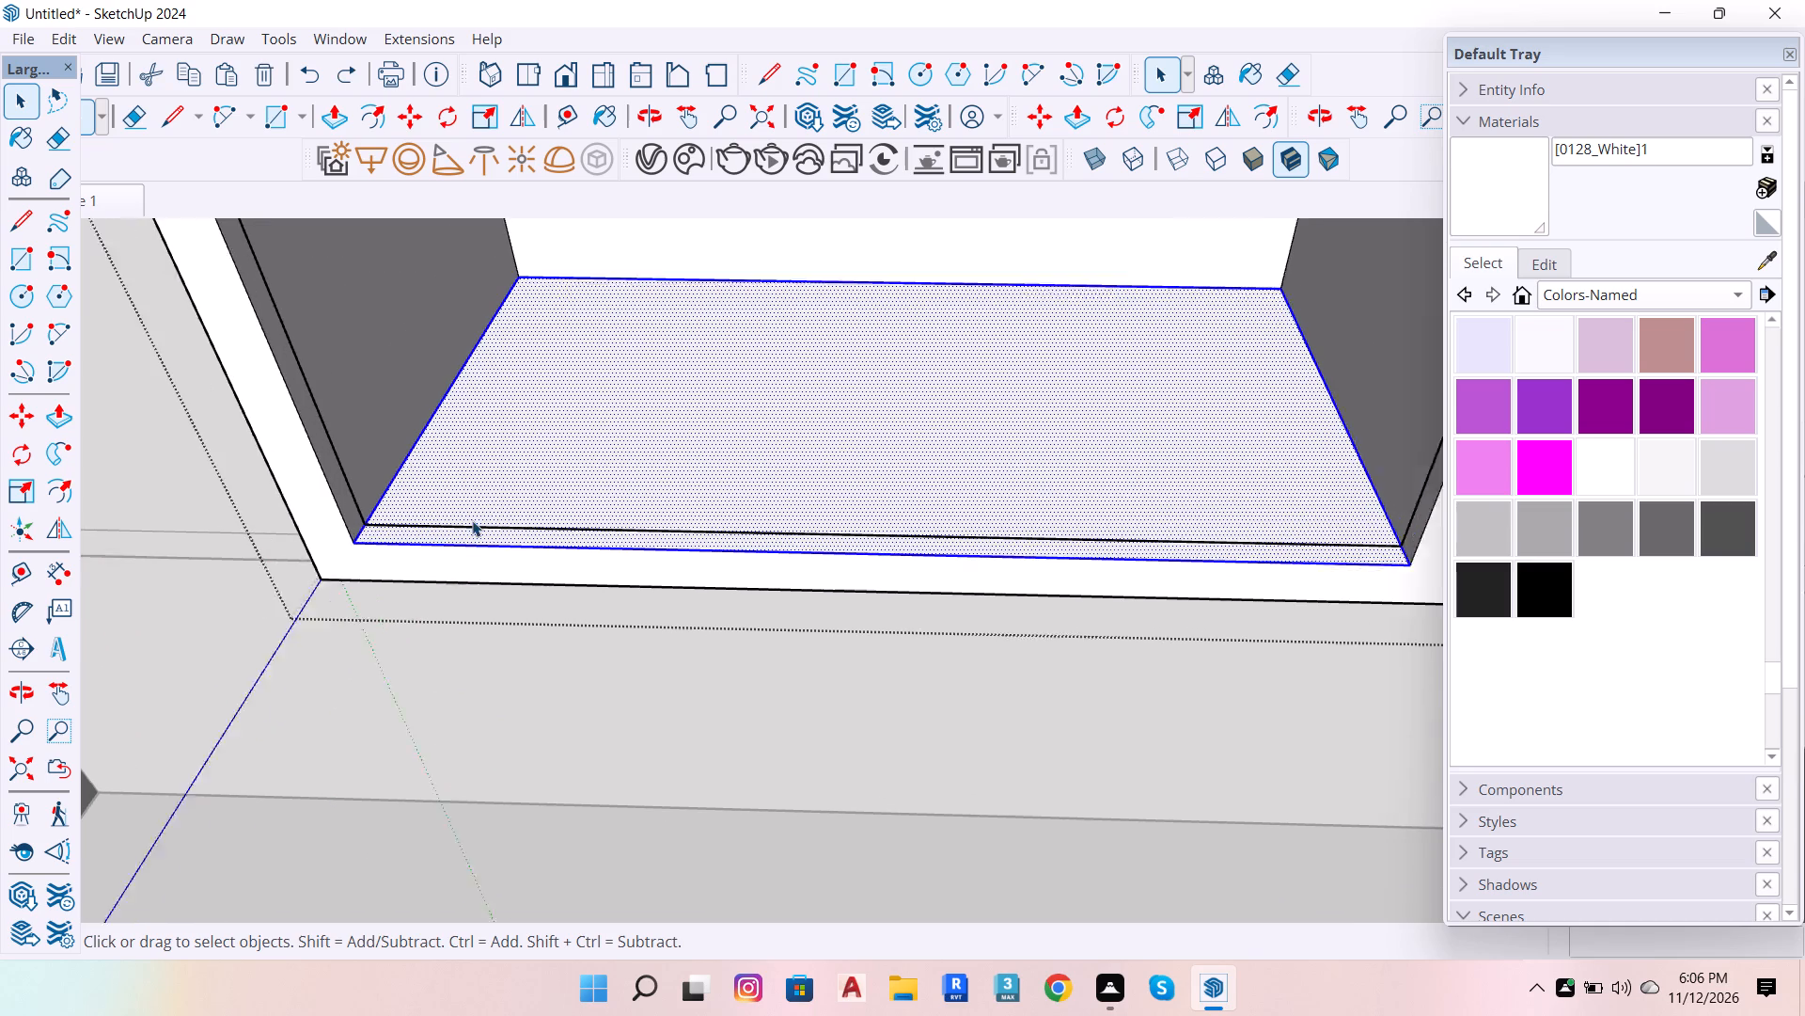
pyautogui.scroll(1, 472, 520)
pyautogui.click(335, 473)
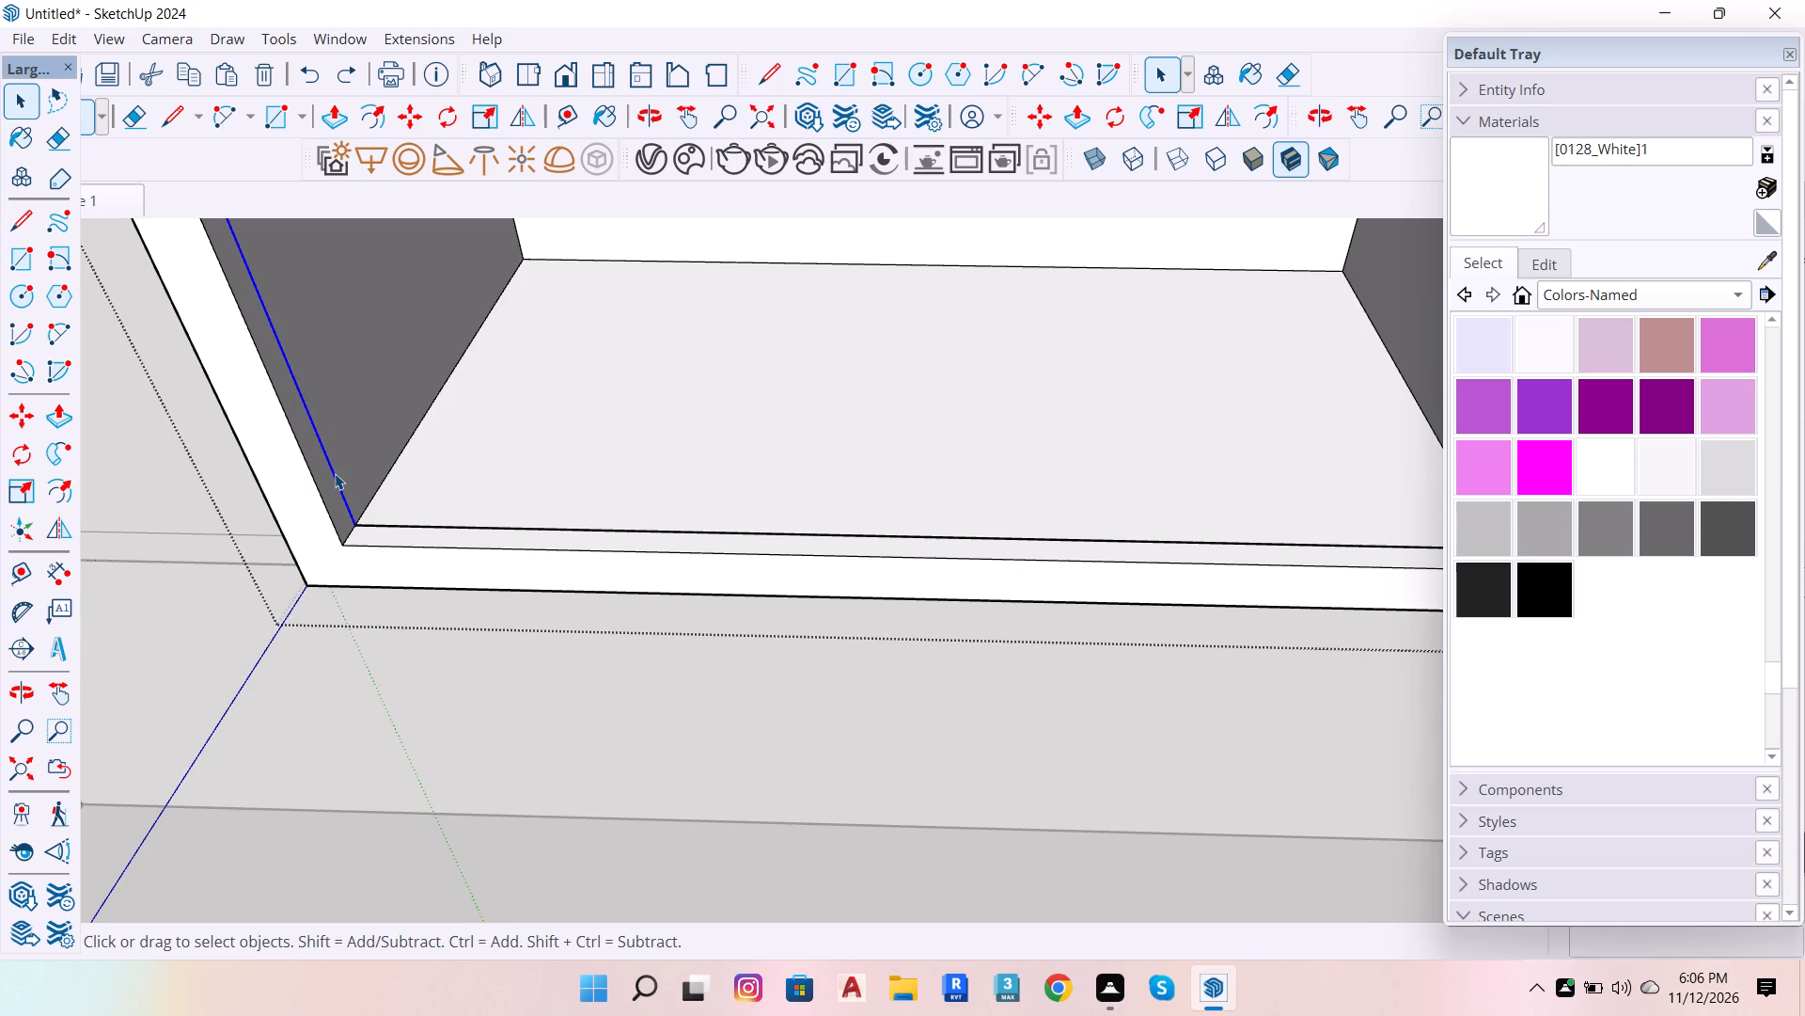
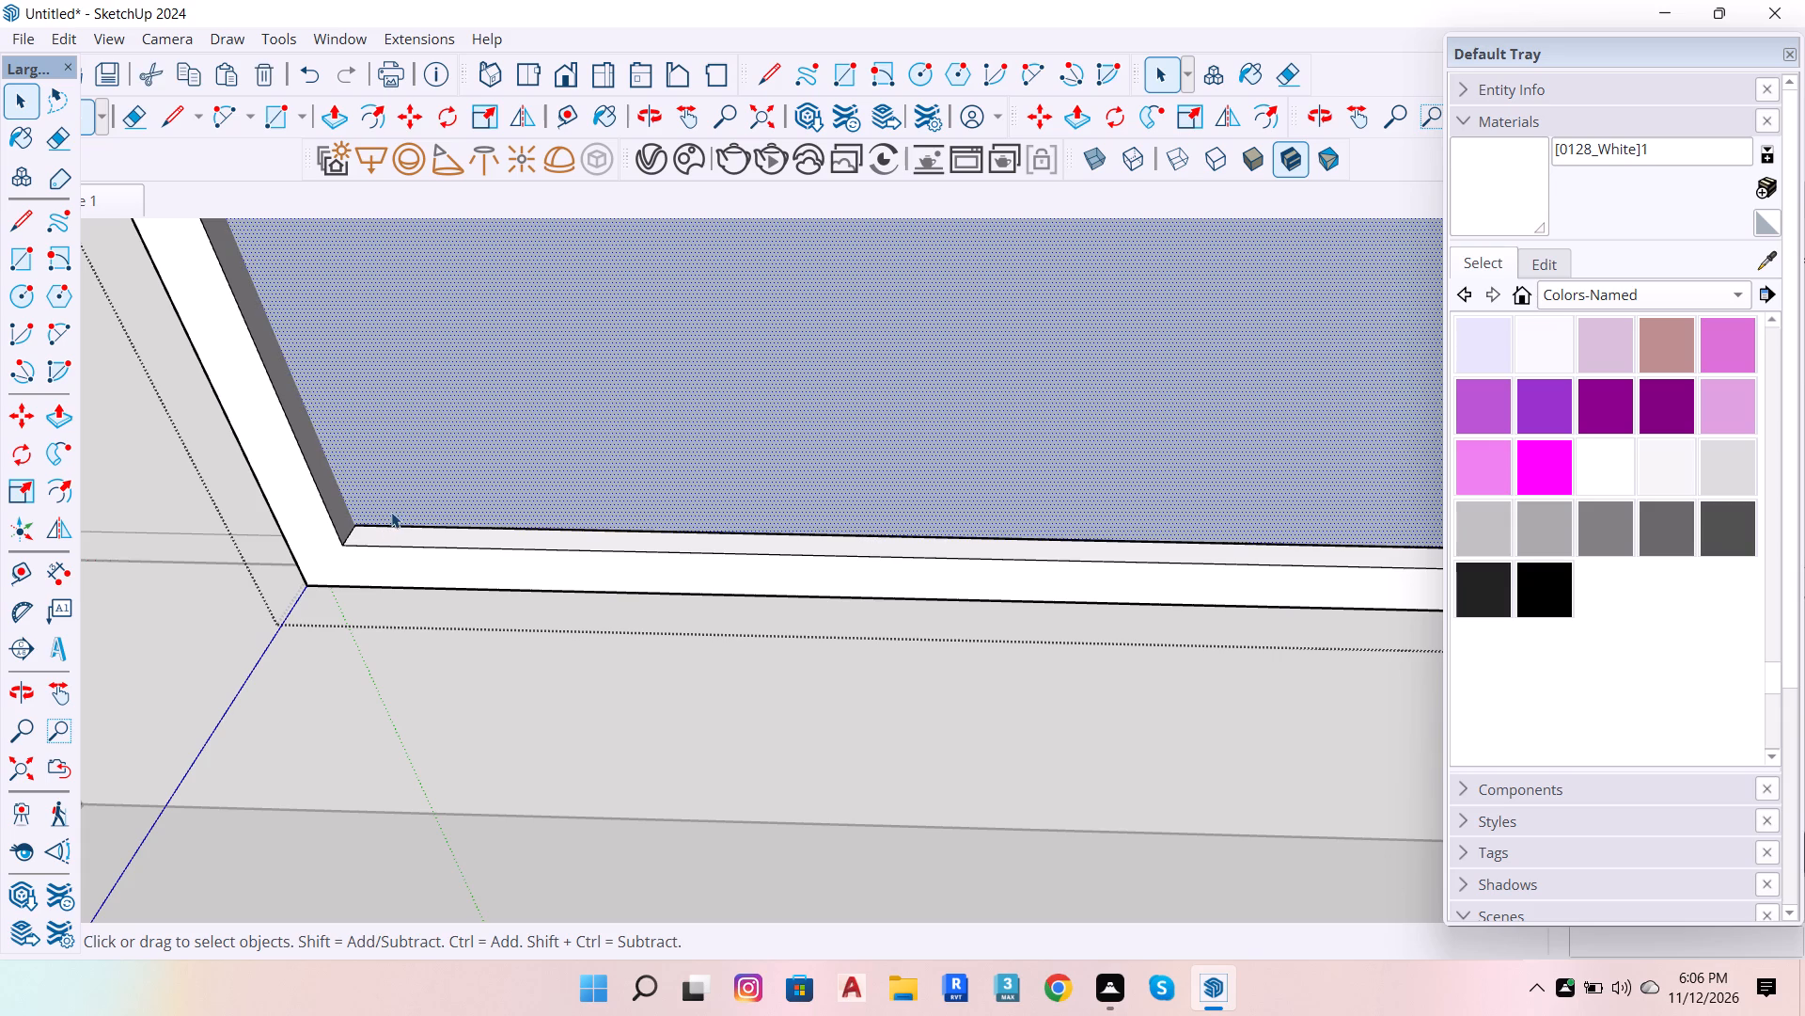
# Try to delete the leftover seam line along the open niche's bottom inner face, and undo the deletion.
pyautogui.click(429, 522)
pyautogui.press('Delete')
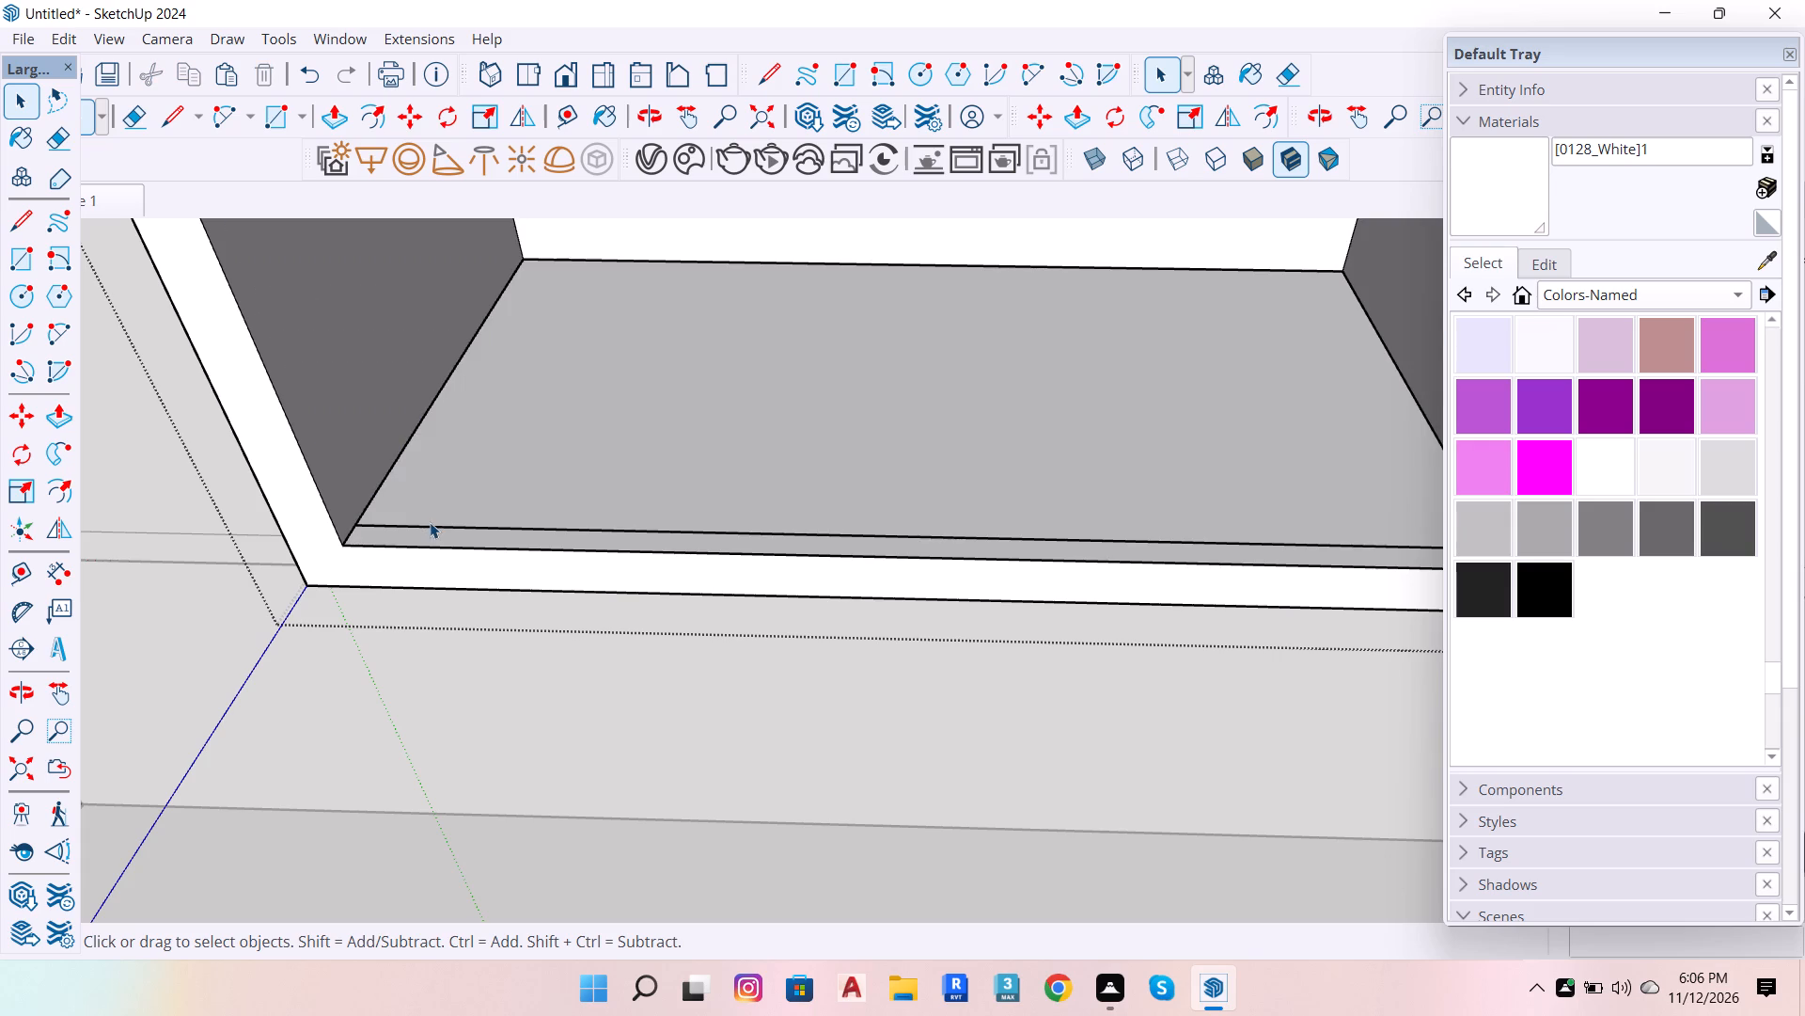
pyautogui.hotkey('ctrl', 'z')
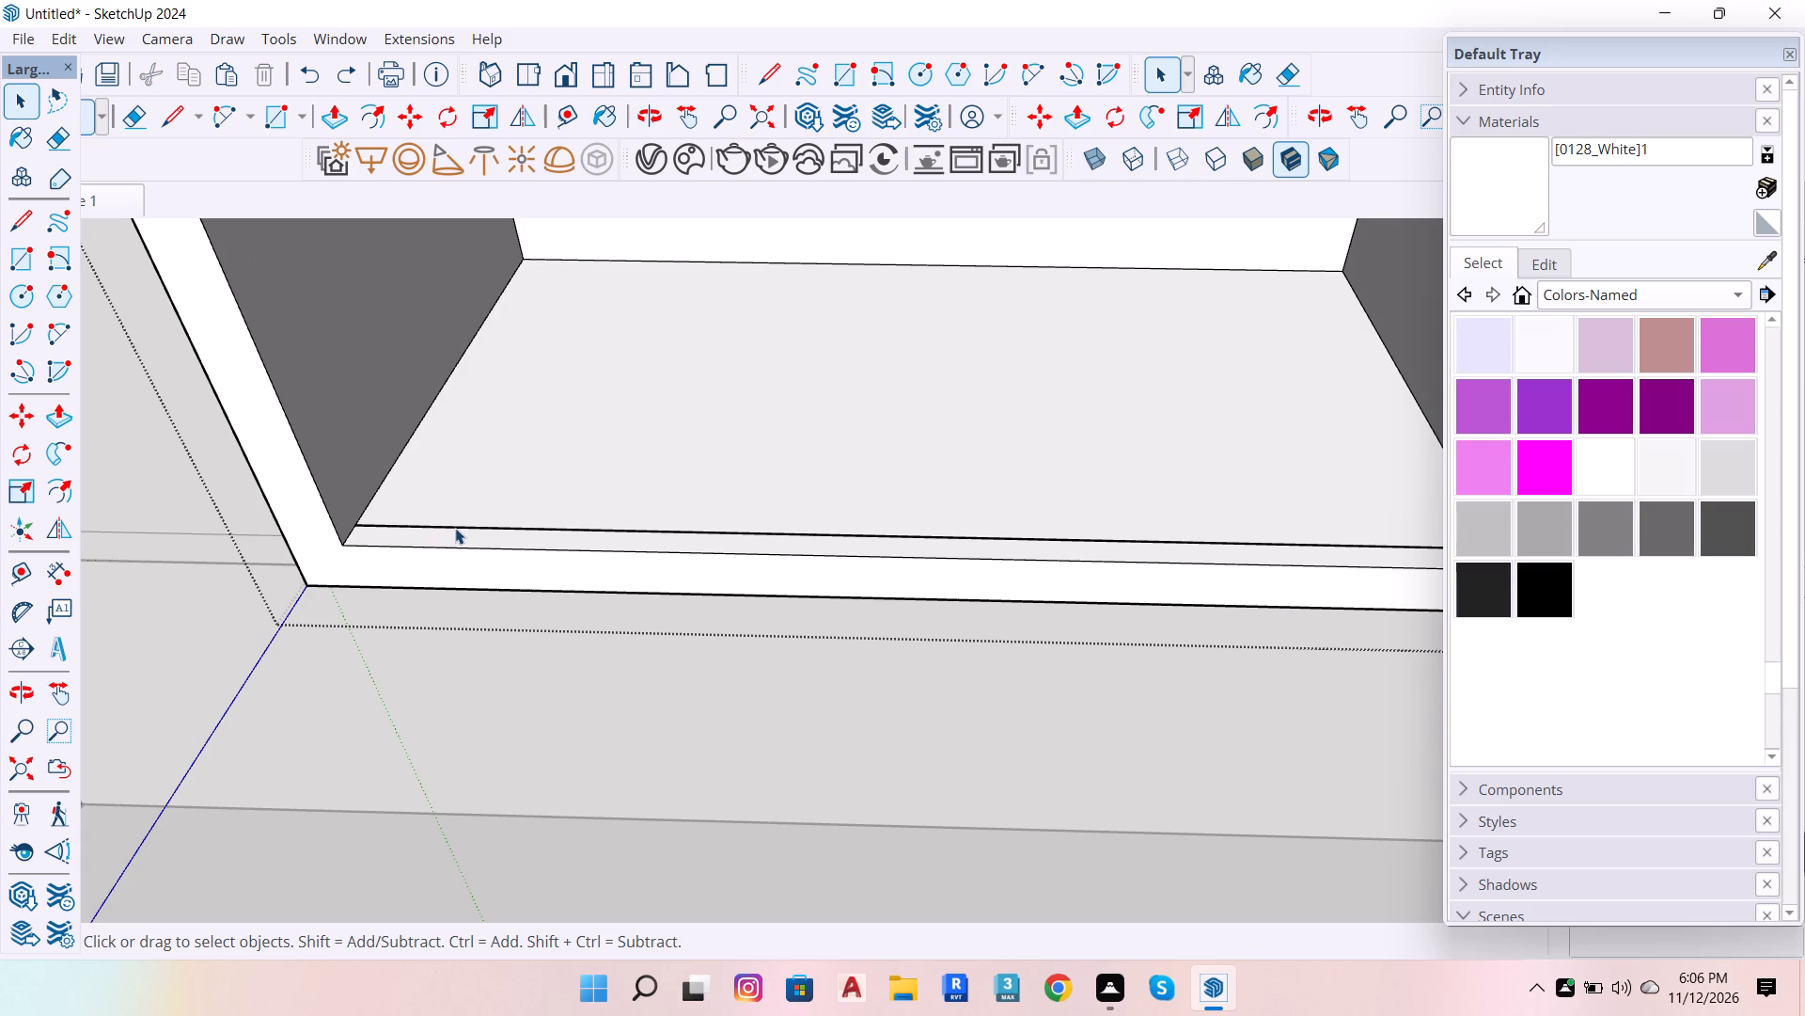
# Erase the leftover seam lines on the bottom and right inner faces of the open niche, just behind the projecting frame.
pyautogui.press('e')
pyautogui.click(461, 527)
pyautogui.scroll(-7, 479, 559)
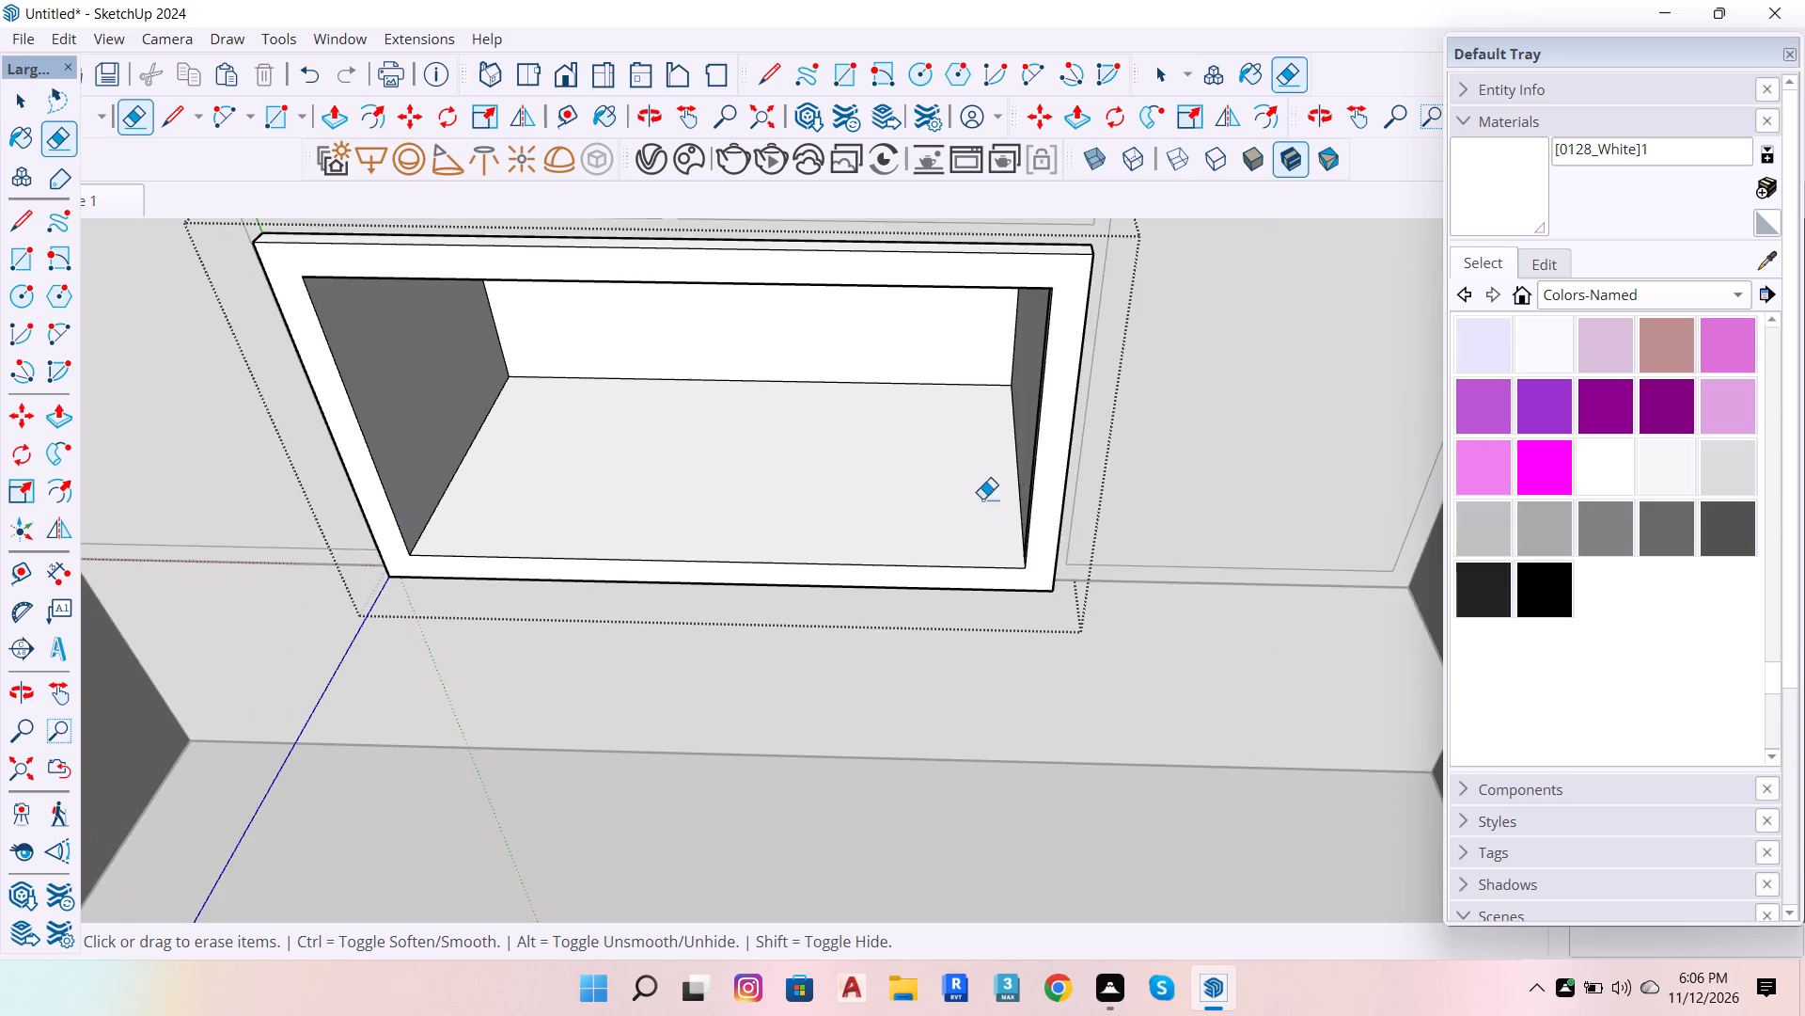
pyautogui.scroll(13, 1015, 499)
pyautogui.click(1074, 505)
pyautogui.scroll(-3, 1001, 543)
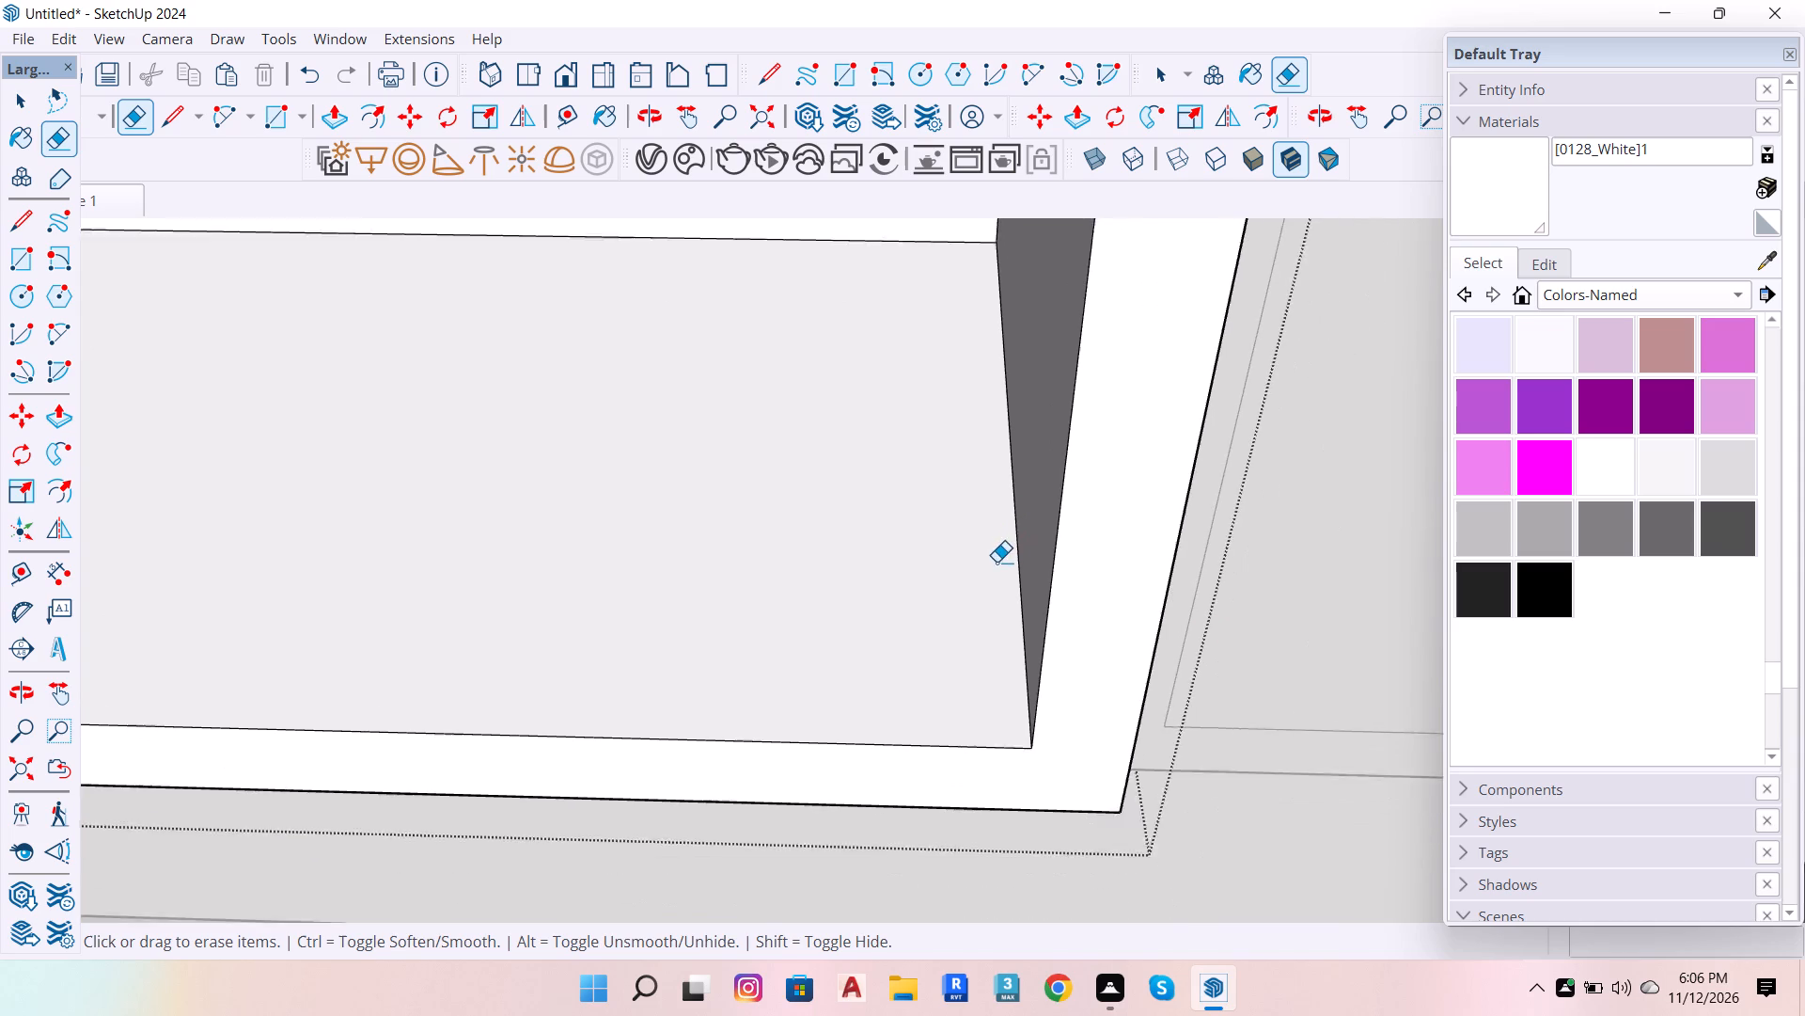
# Erase the leftover seam line on the top inner face of the open niche, seen from below.
pyautogui.scroll(-1, 997, 562)
pyautogui.press('o')
pyautogui.moveTo(960, 527); pyautogui.dragTo(918, 406)
pyautogui.scroll(-20, 974, 476)
pyautogui.scroll(-1, 974, 476)
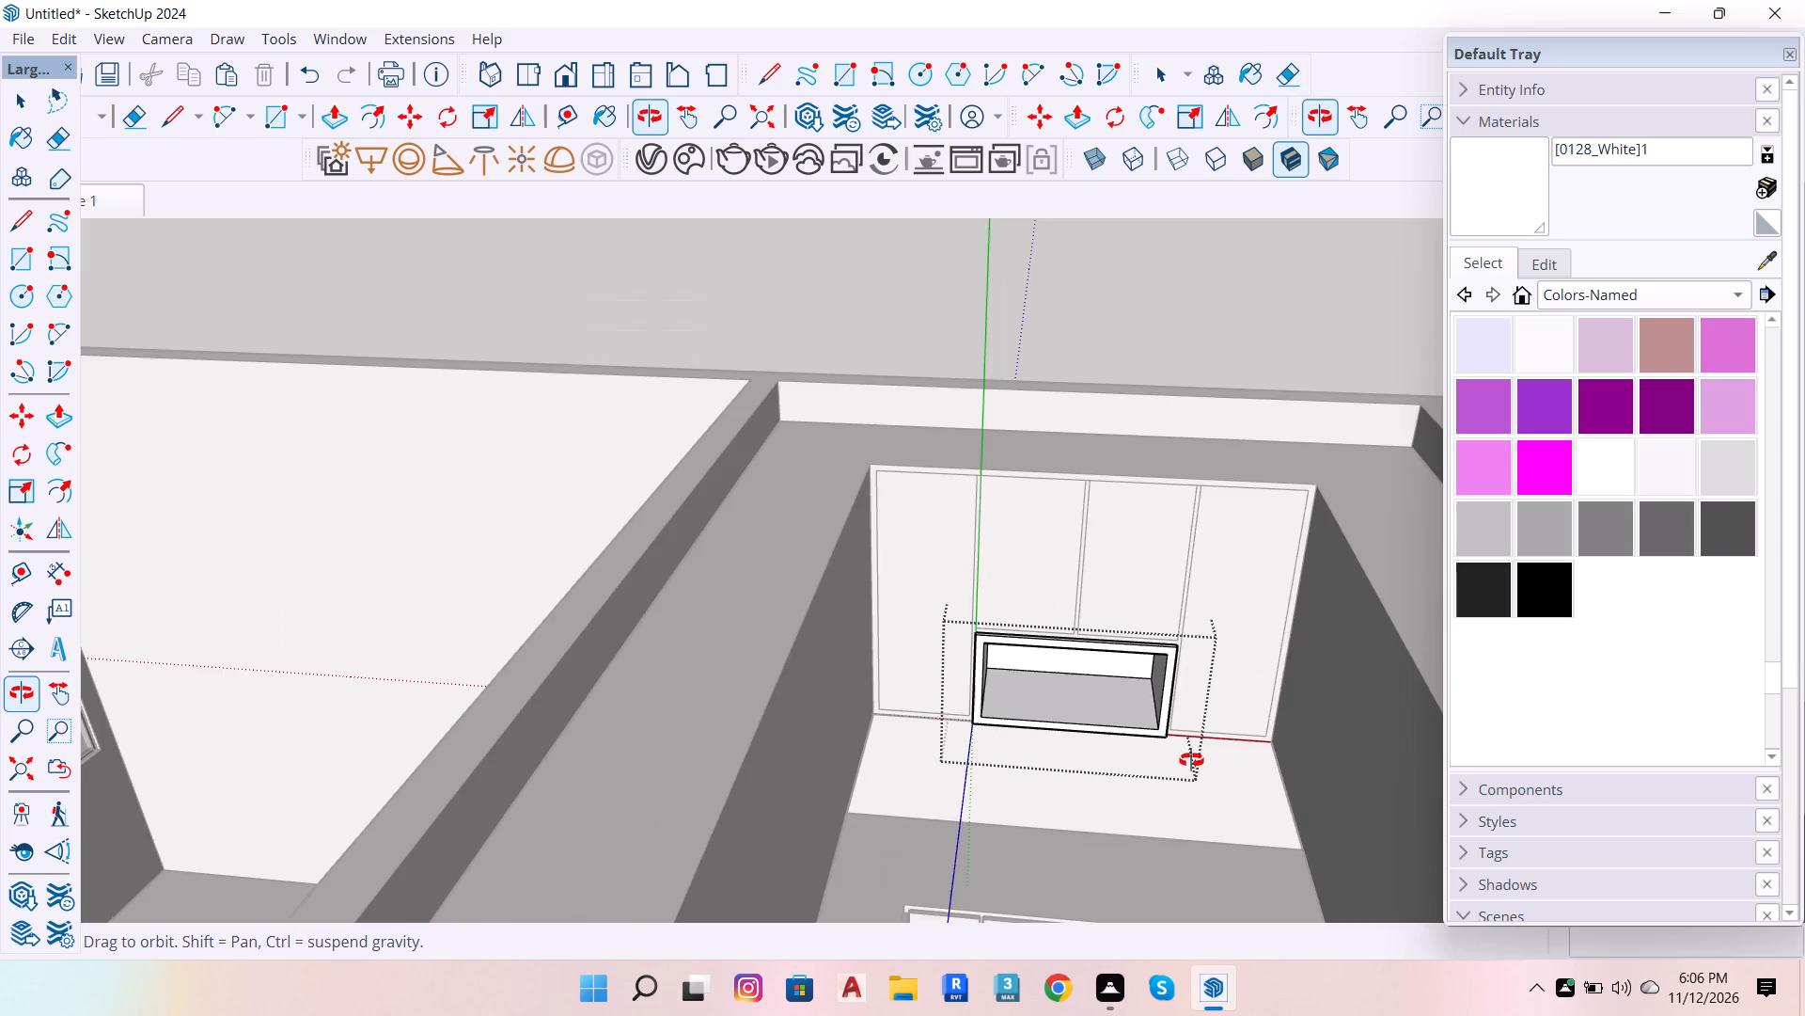
pyautogui.moveTo(1122, 651); pyautogui.dragTo(1105, 522)
pyautogui.scroll(-10, 1129, 783)
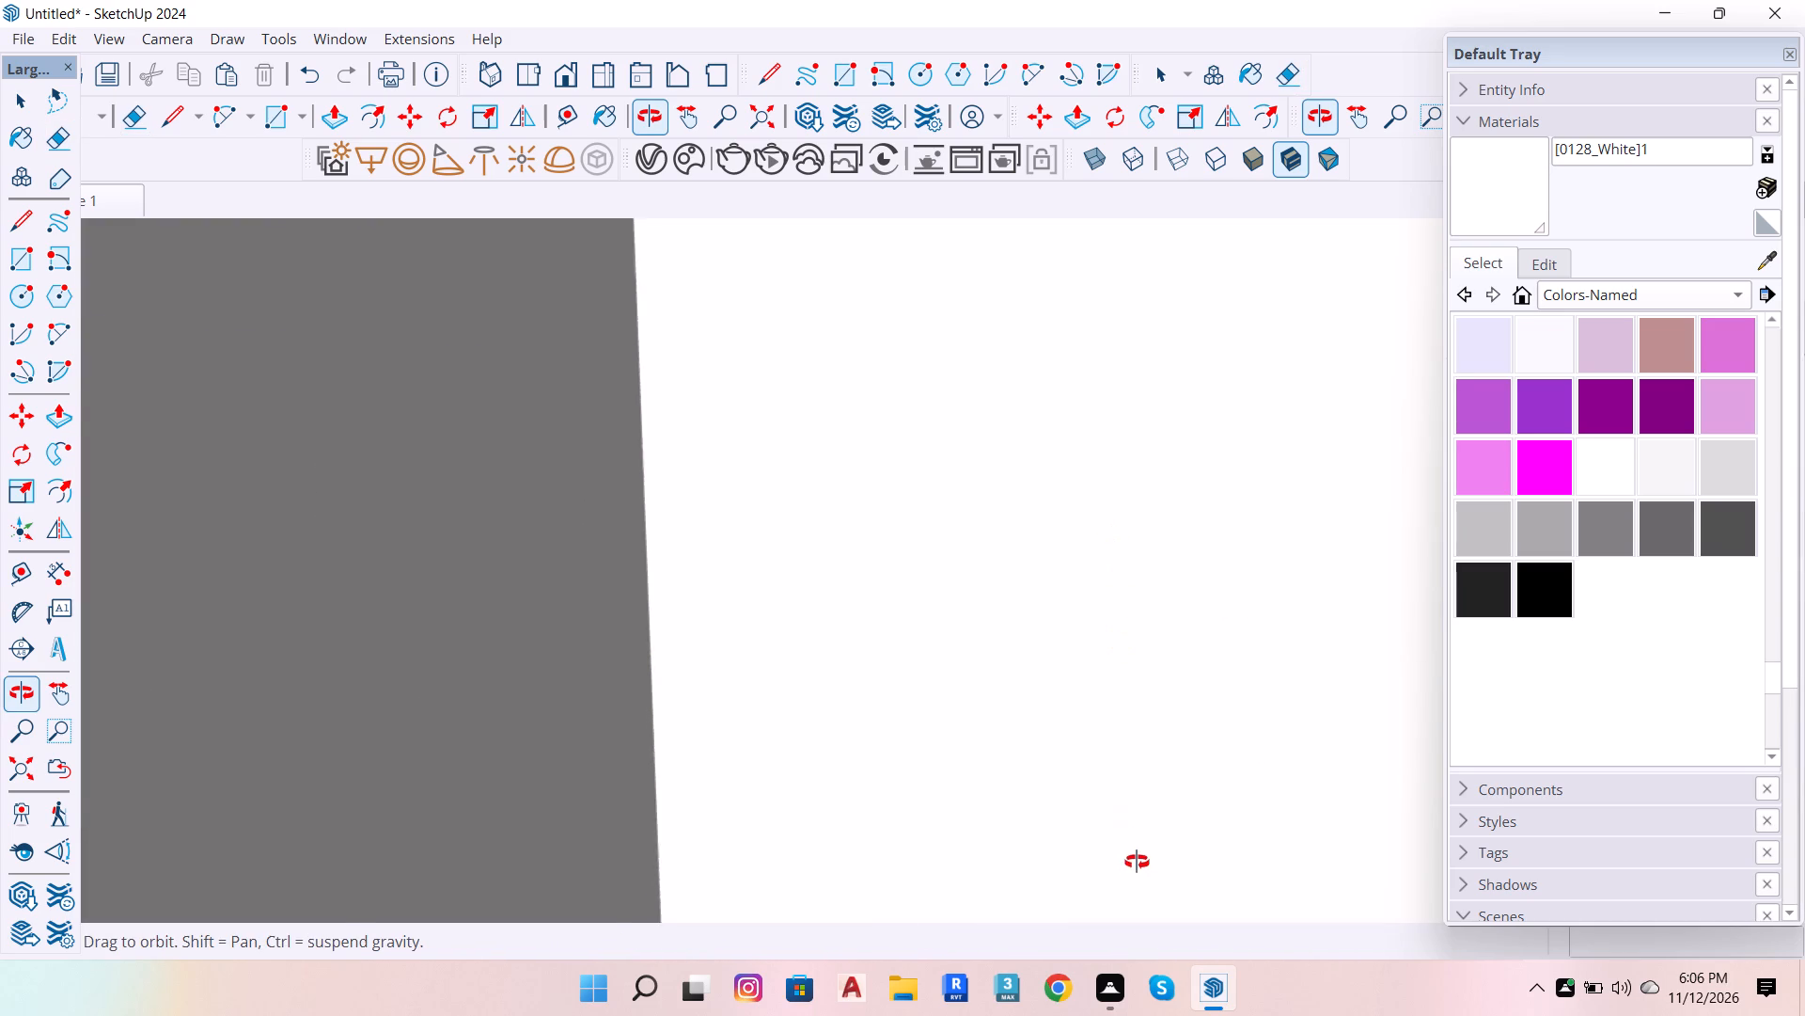
pyautogui.scroll(-10, 1137, 862)
pyautogui.scroll(13, 1165, 643)
pyautogui.scroll(7, 1047, 673)
pyautogui.moveTo(994, 640); pyautogui.dragTo(978, 595)
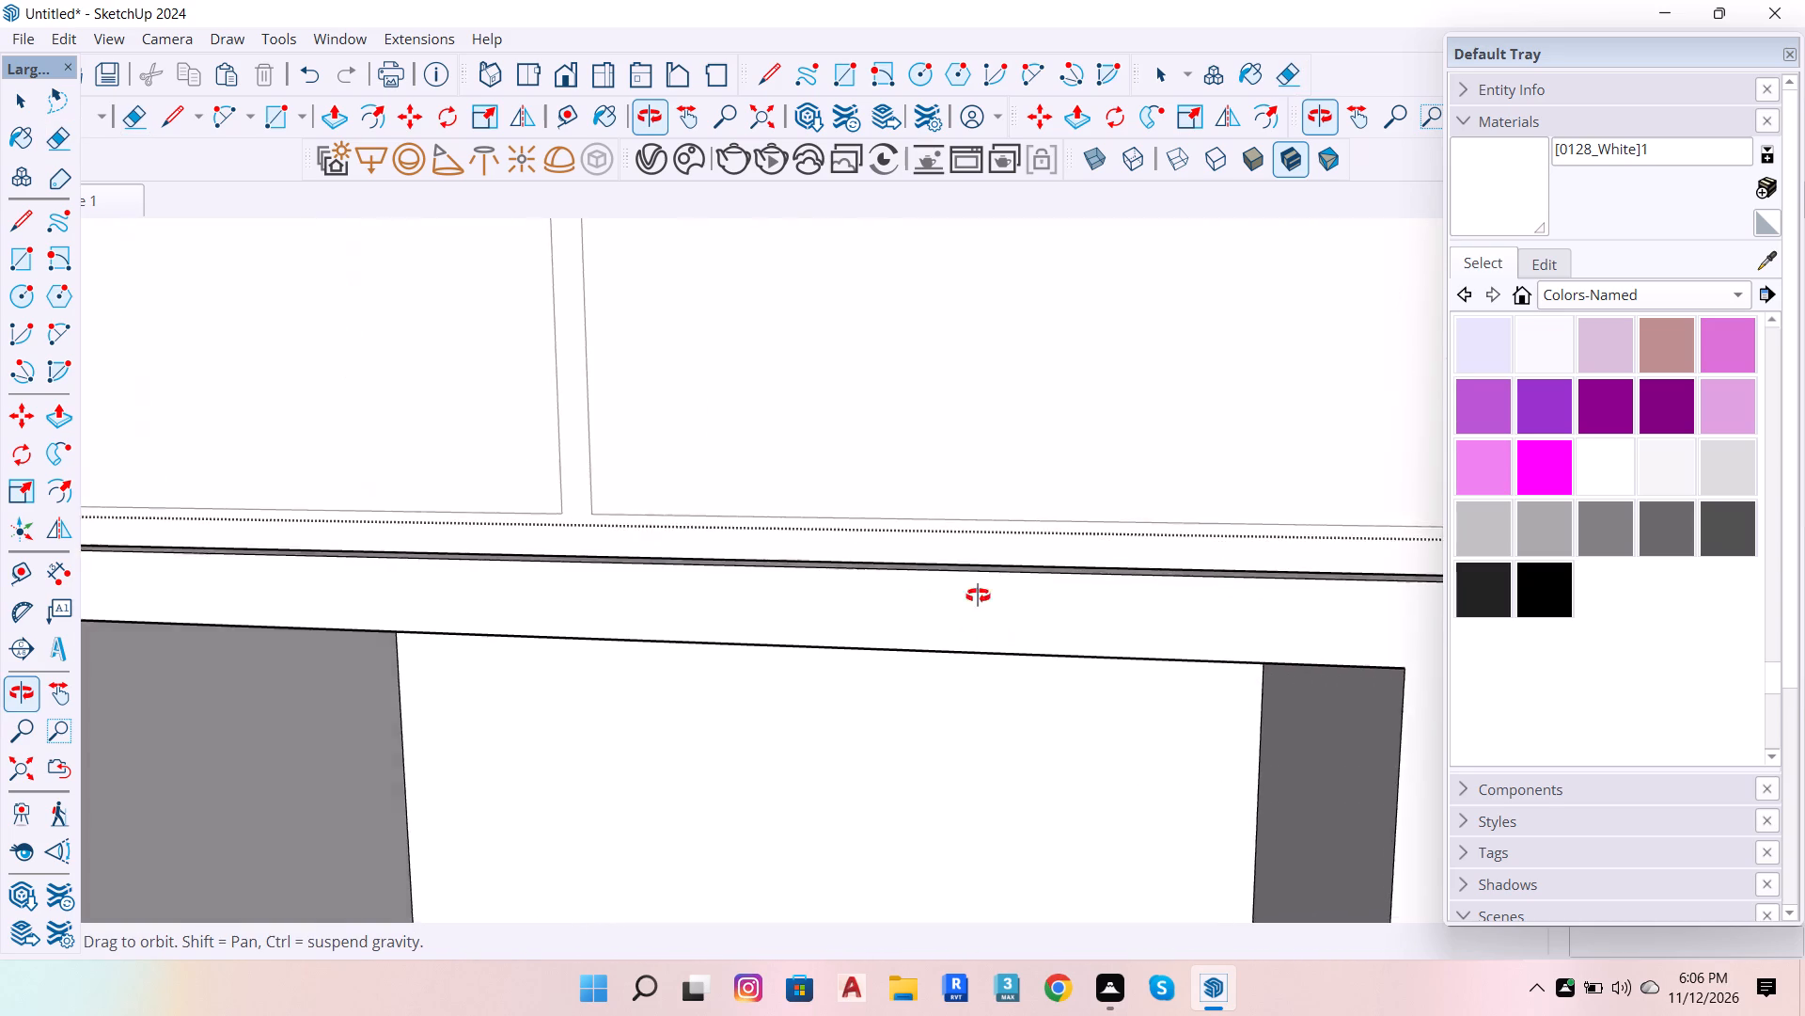
pyautogui.moveTo(978, 595); pyautogui.dragTo(1005, 404)
pyautogui.press('space')
pyautogui.scroll(4, 1015, 686)
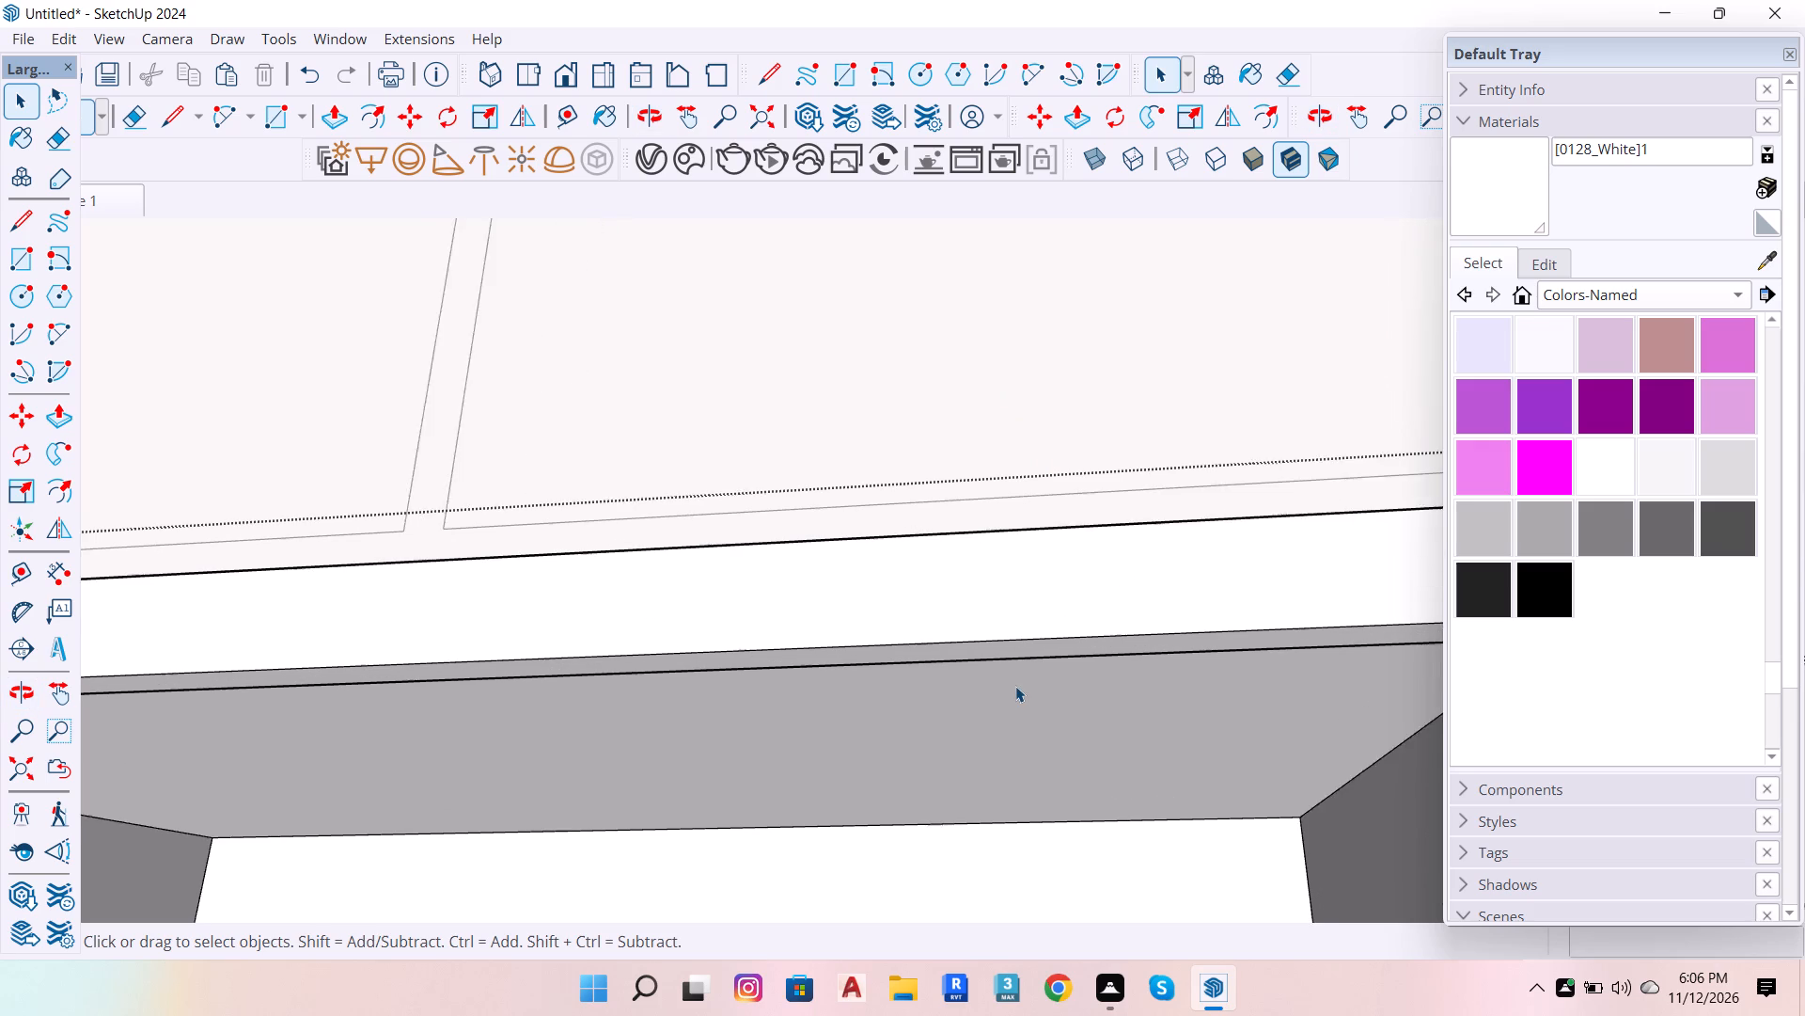
pyautogui.press('e')
pyautogui.moveTo(1003, 650); pyautogui.dragTo(1005, 659)
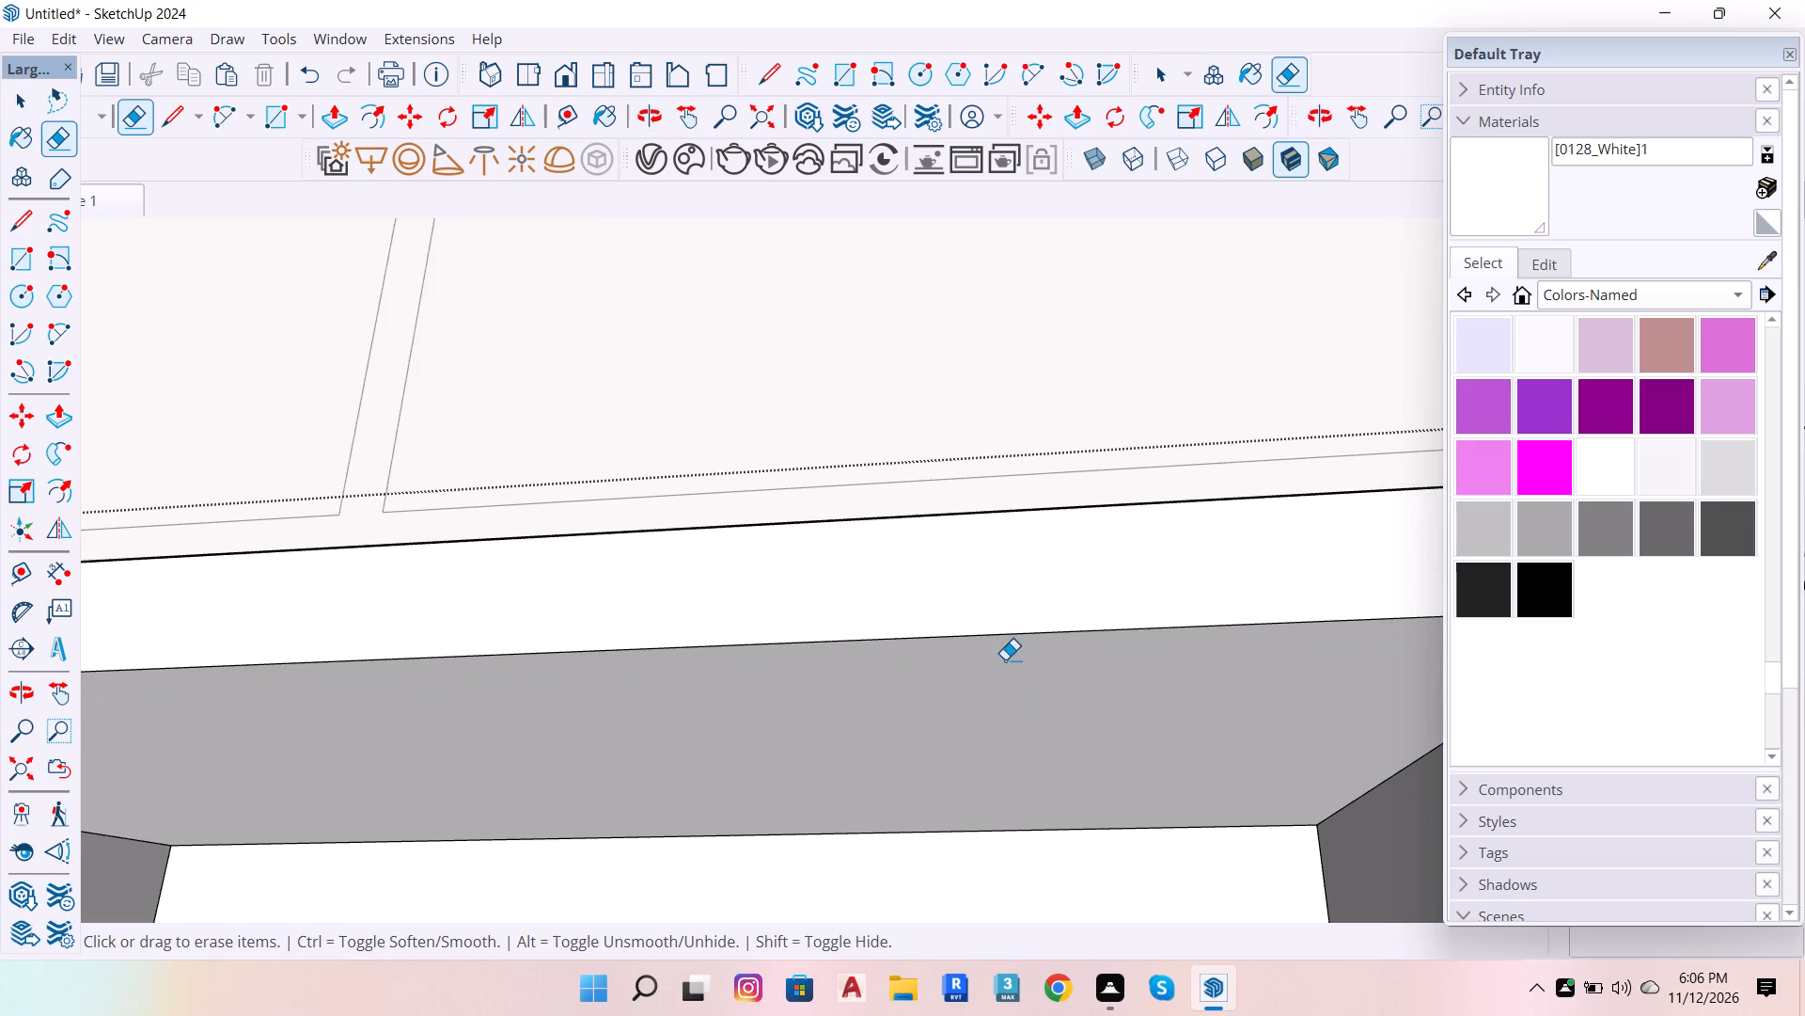
# Leave the niche group and return to editing the enclosing upper cabinet geometry.
pyautogui.scroll(-20, 1009, 686)
pyautogui.scroll(-20, 1009, 686)
pyautogui.scroll(-2, 1009, 686)
pyautogui.press('space')
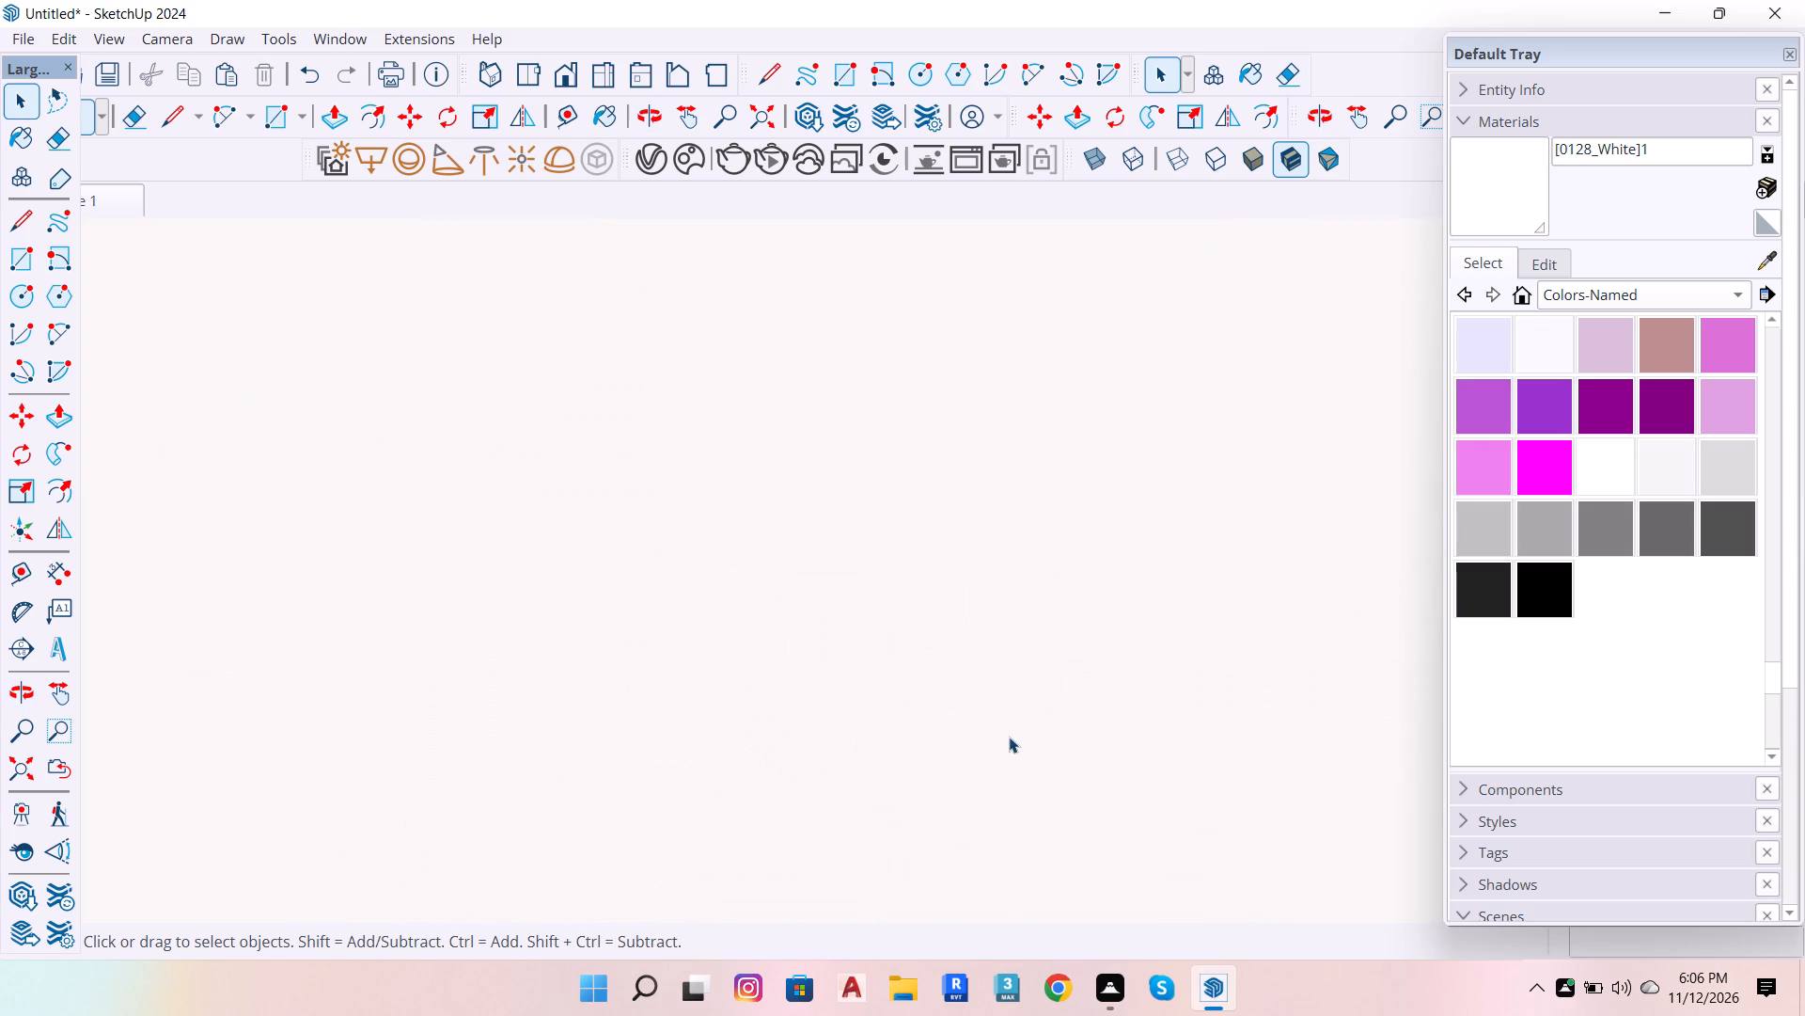
pyautogui.scroll(-12, 1009, 737)
pyautogui.click(10, 754)
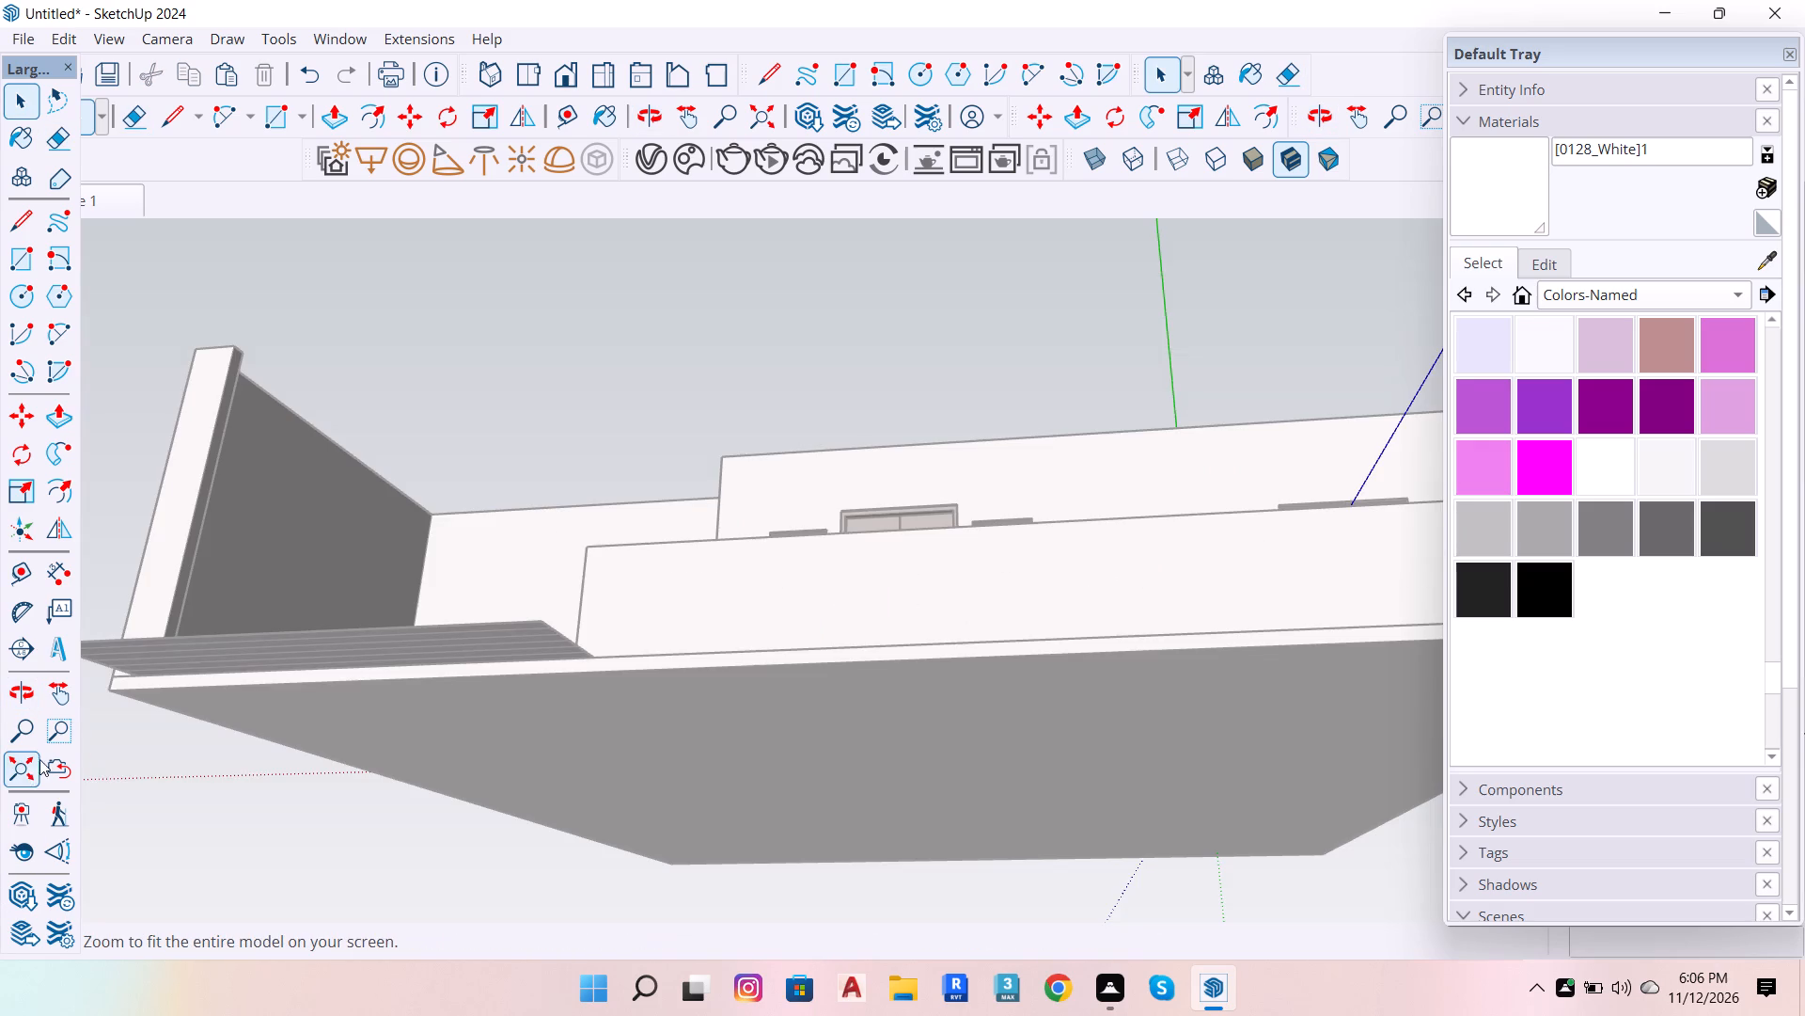
pyautogui.scroll(-7, 902, 737)
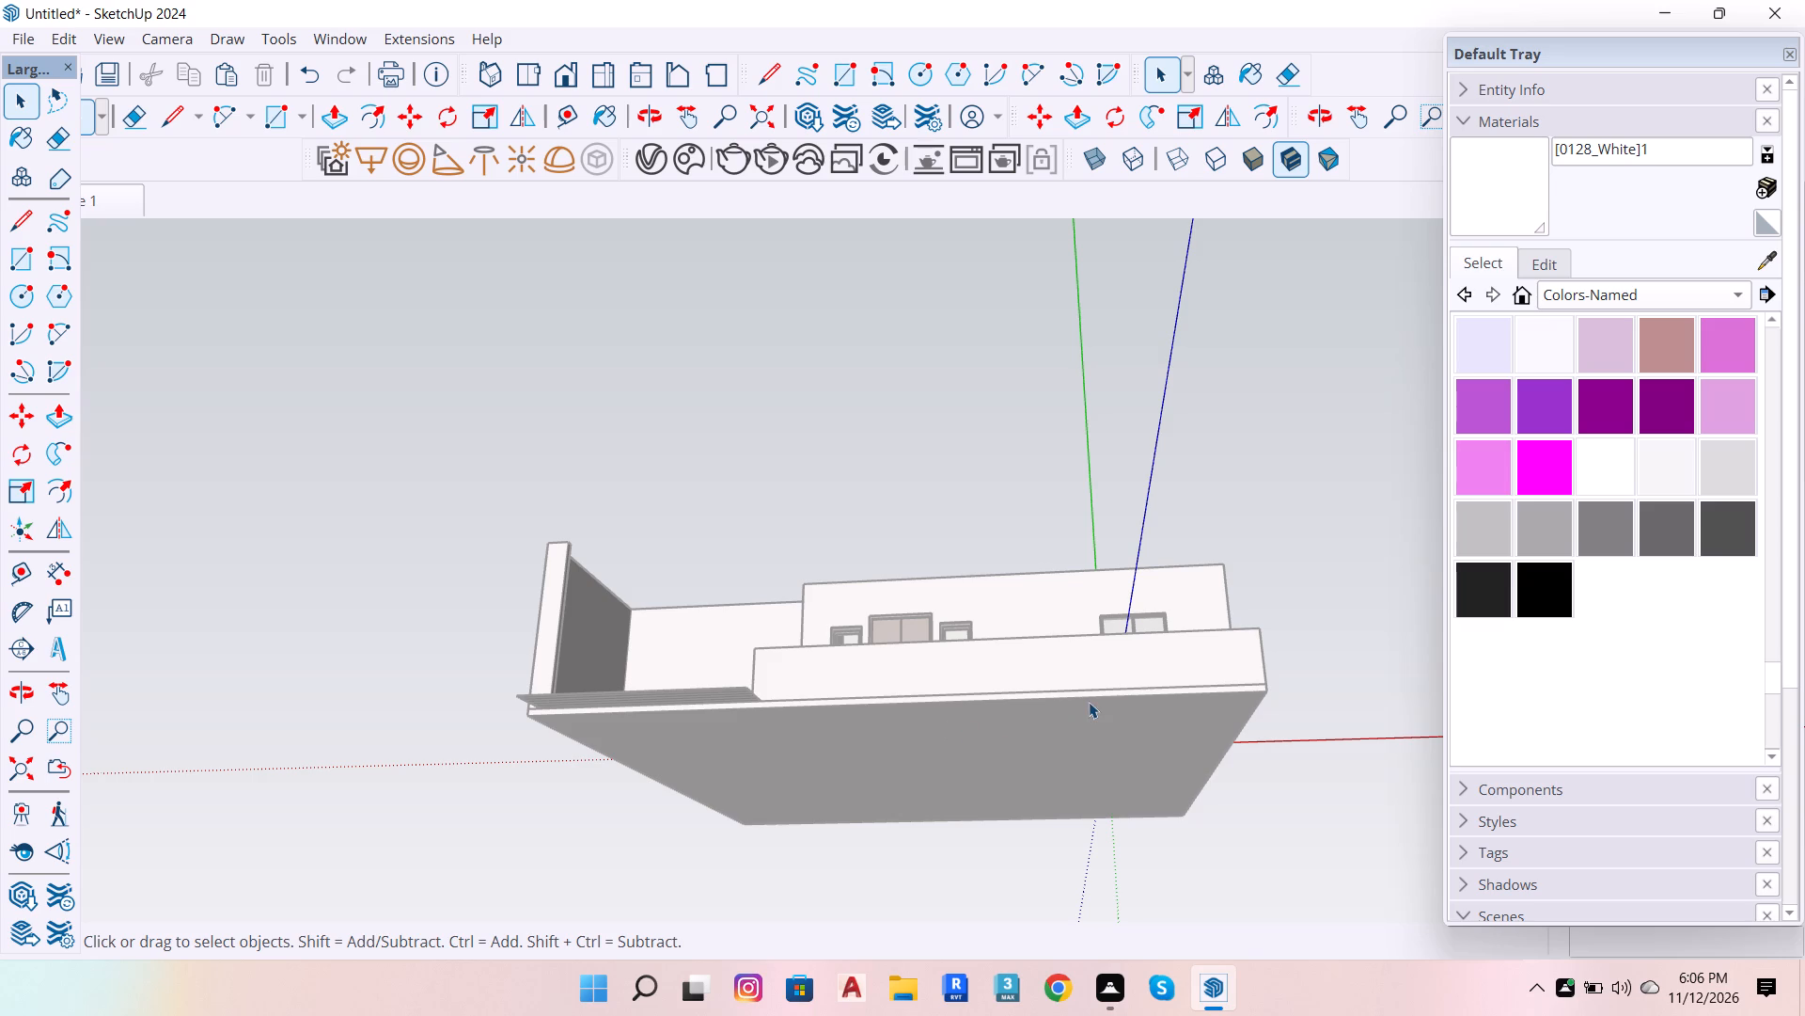
pyautogui.scroll(-4, 957, 625)
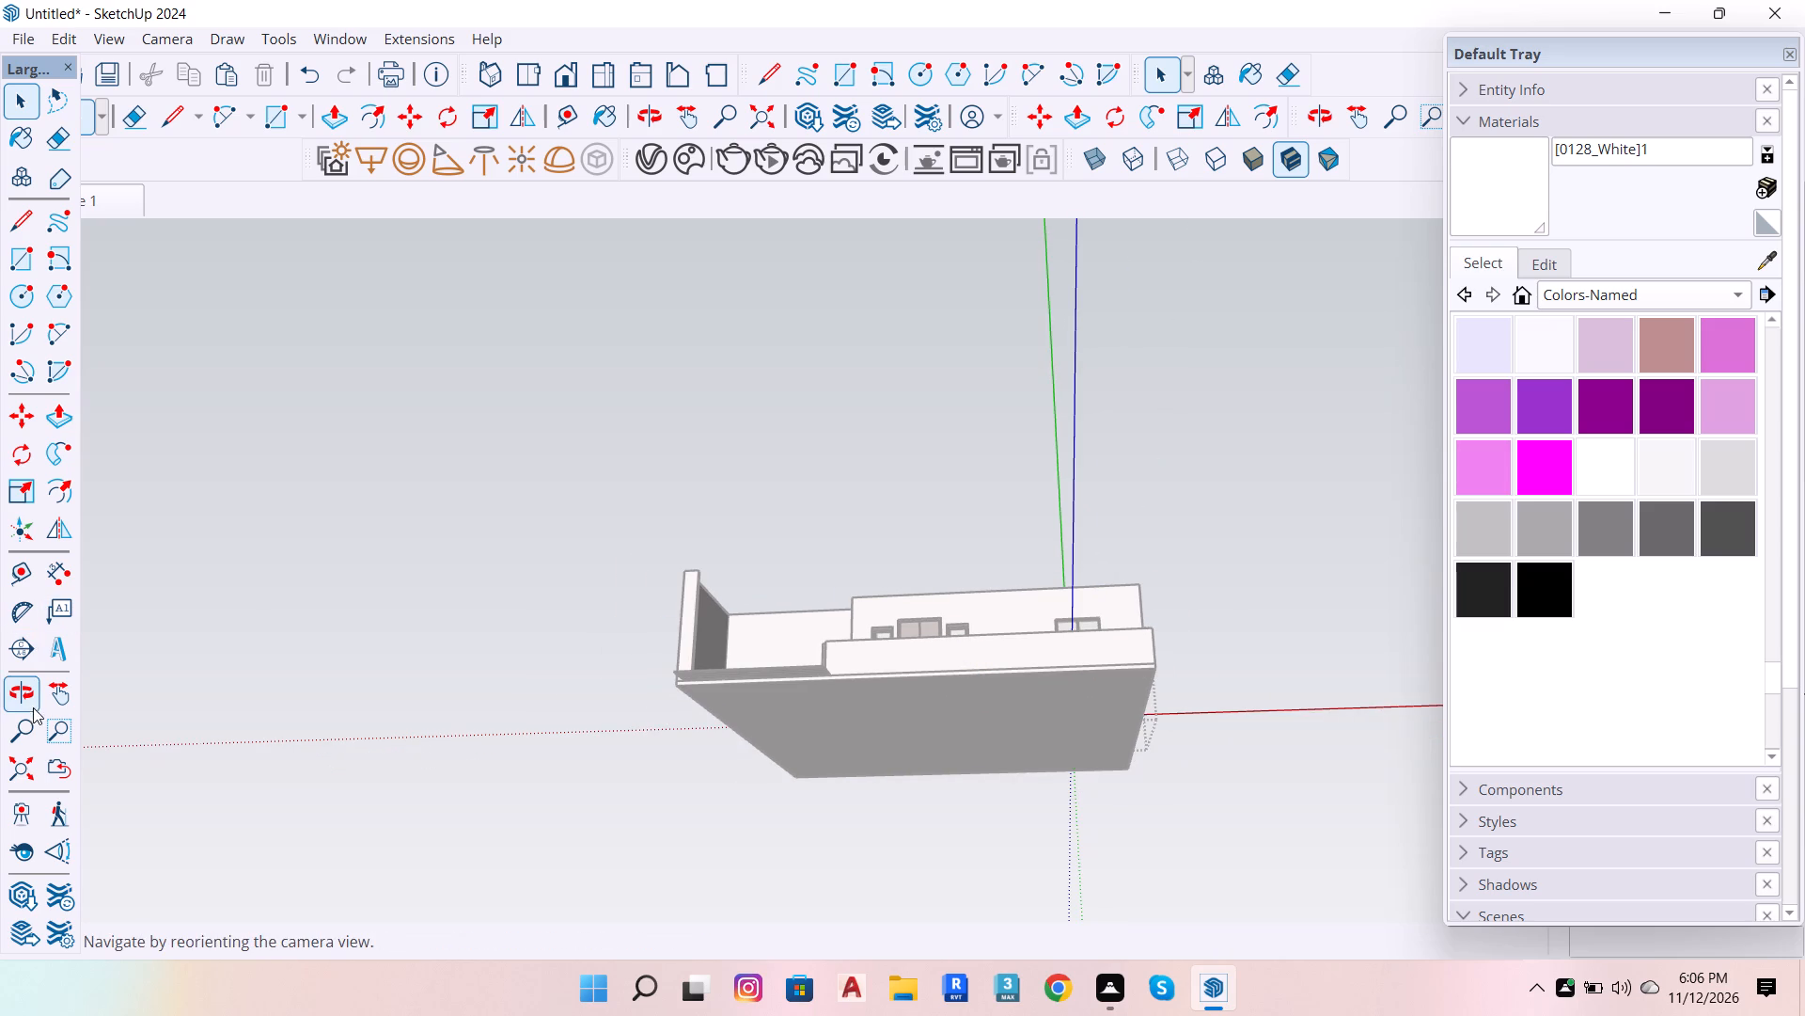
pyautogui.click(38, 687)
pyautogui.moveTo(975, 516); pyautogui.dragTo(1055, 847)
pyautogui.scroll(-5, 1041, 819)
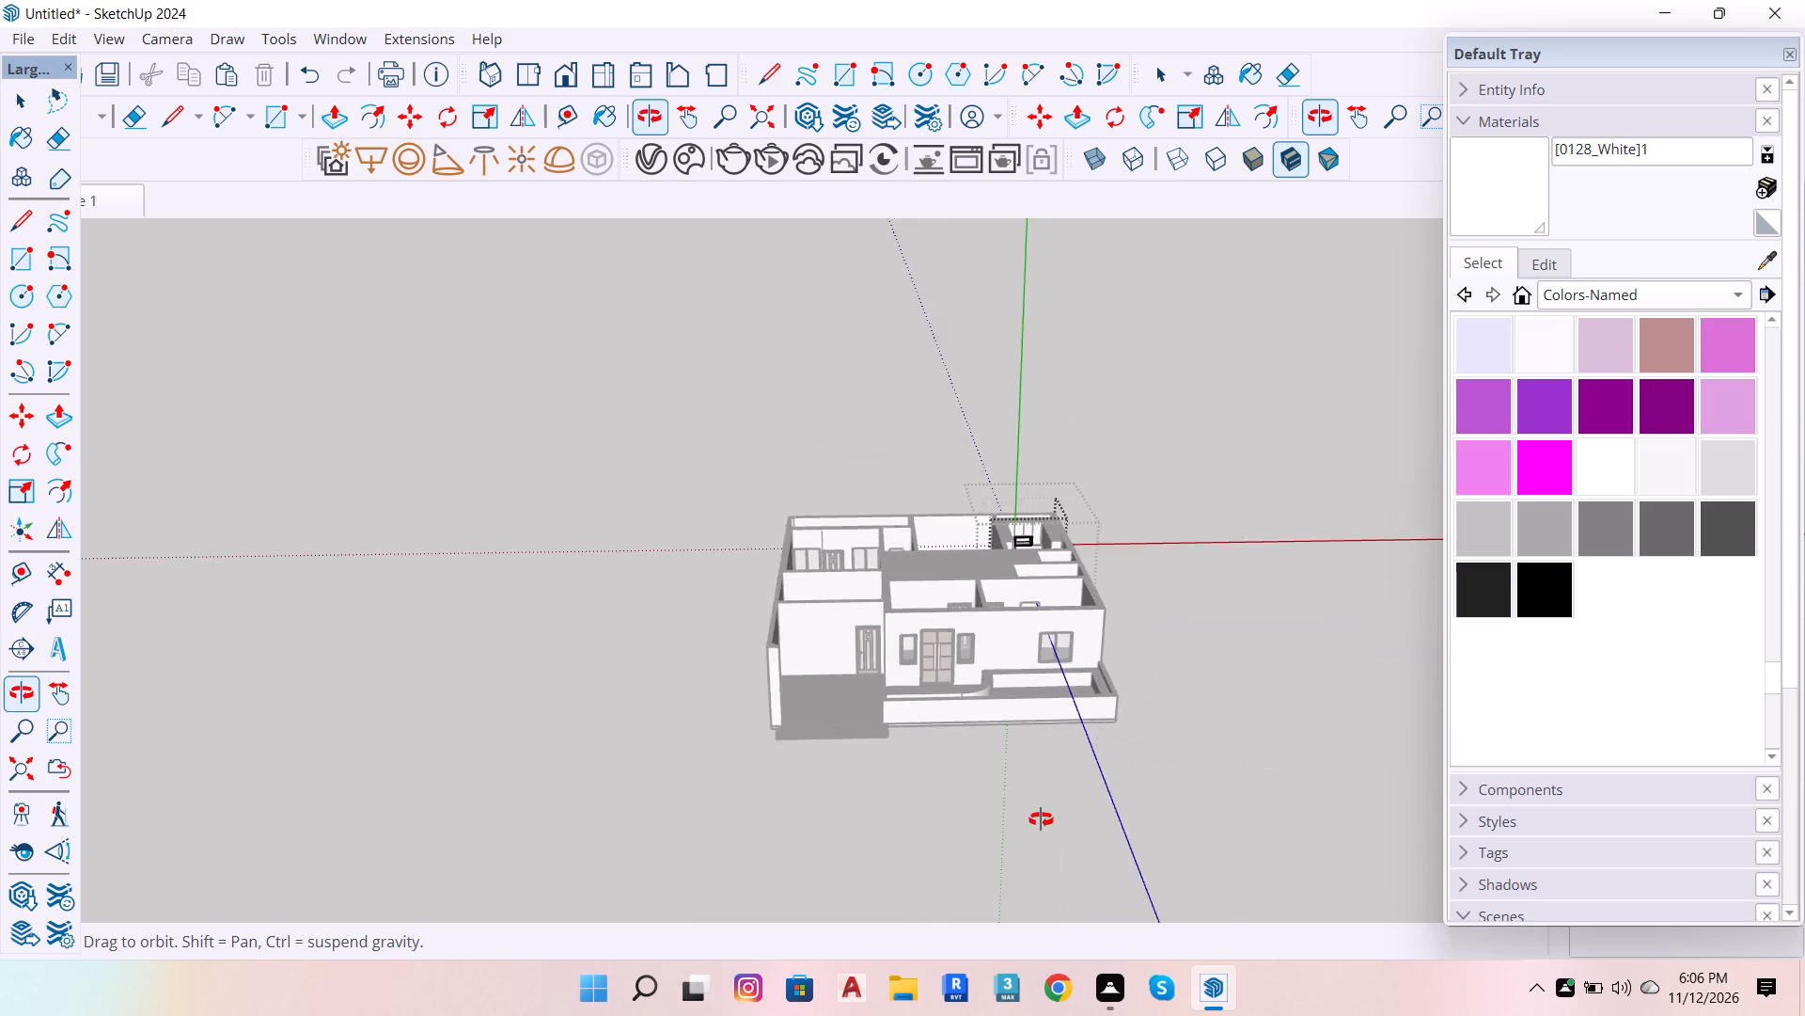
pyautogui.scroll(-1, 1041, 819)
pyautogui.scroll(20, 1215, 548)
pyautogui.scroll(1, 1215, 548)
pyautogui.scroll(3, 697, 727)
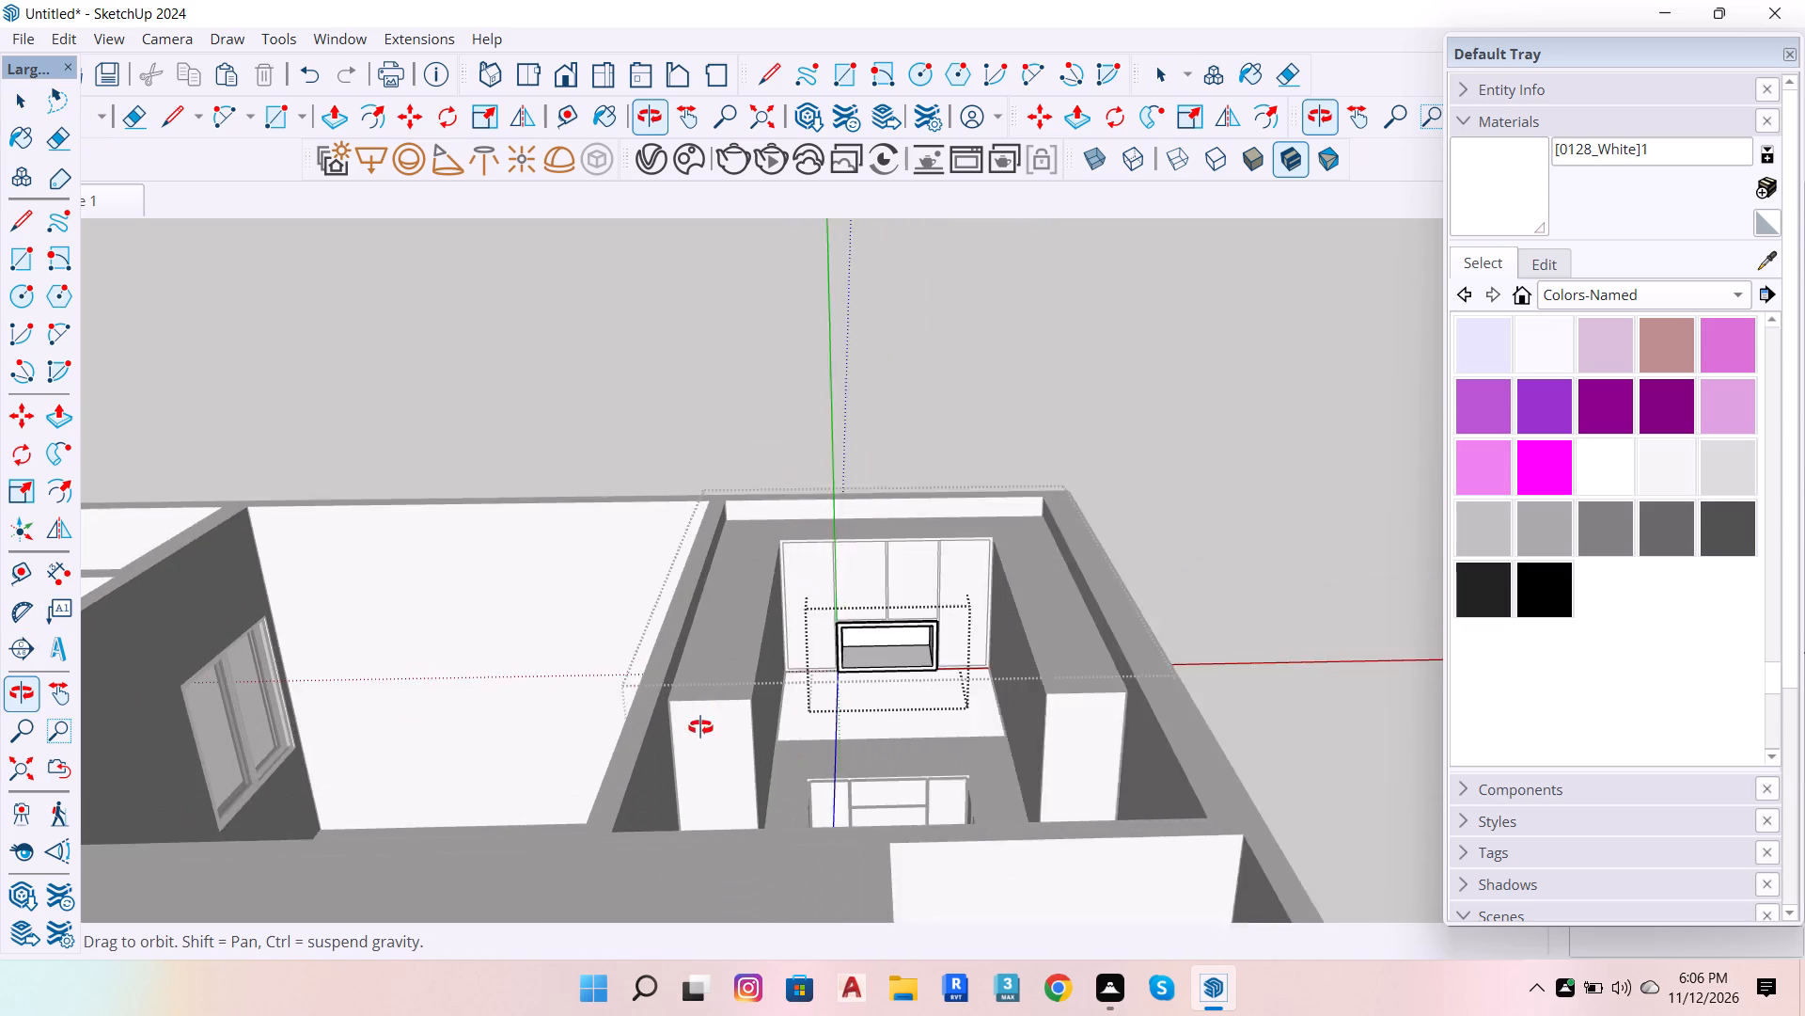
pyautogui.scroll(2, 700, 727)
pyautogui.scroll(5, 883, 638)
pyautogui.press('space')
pyautogui.doubleClick(1092, 325)
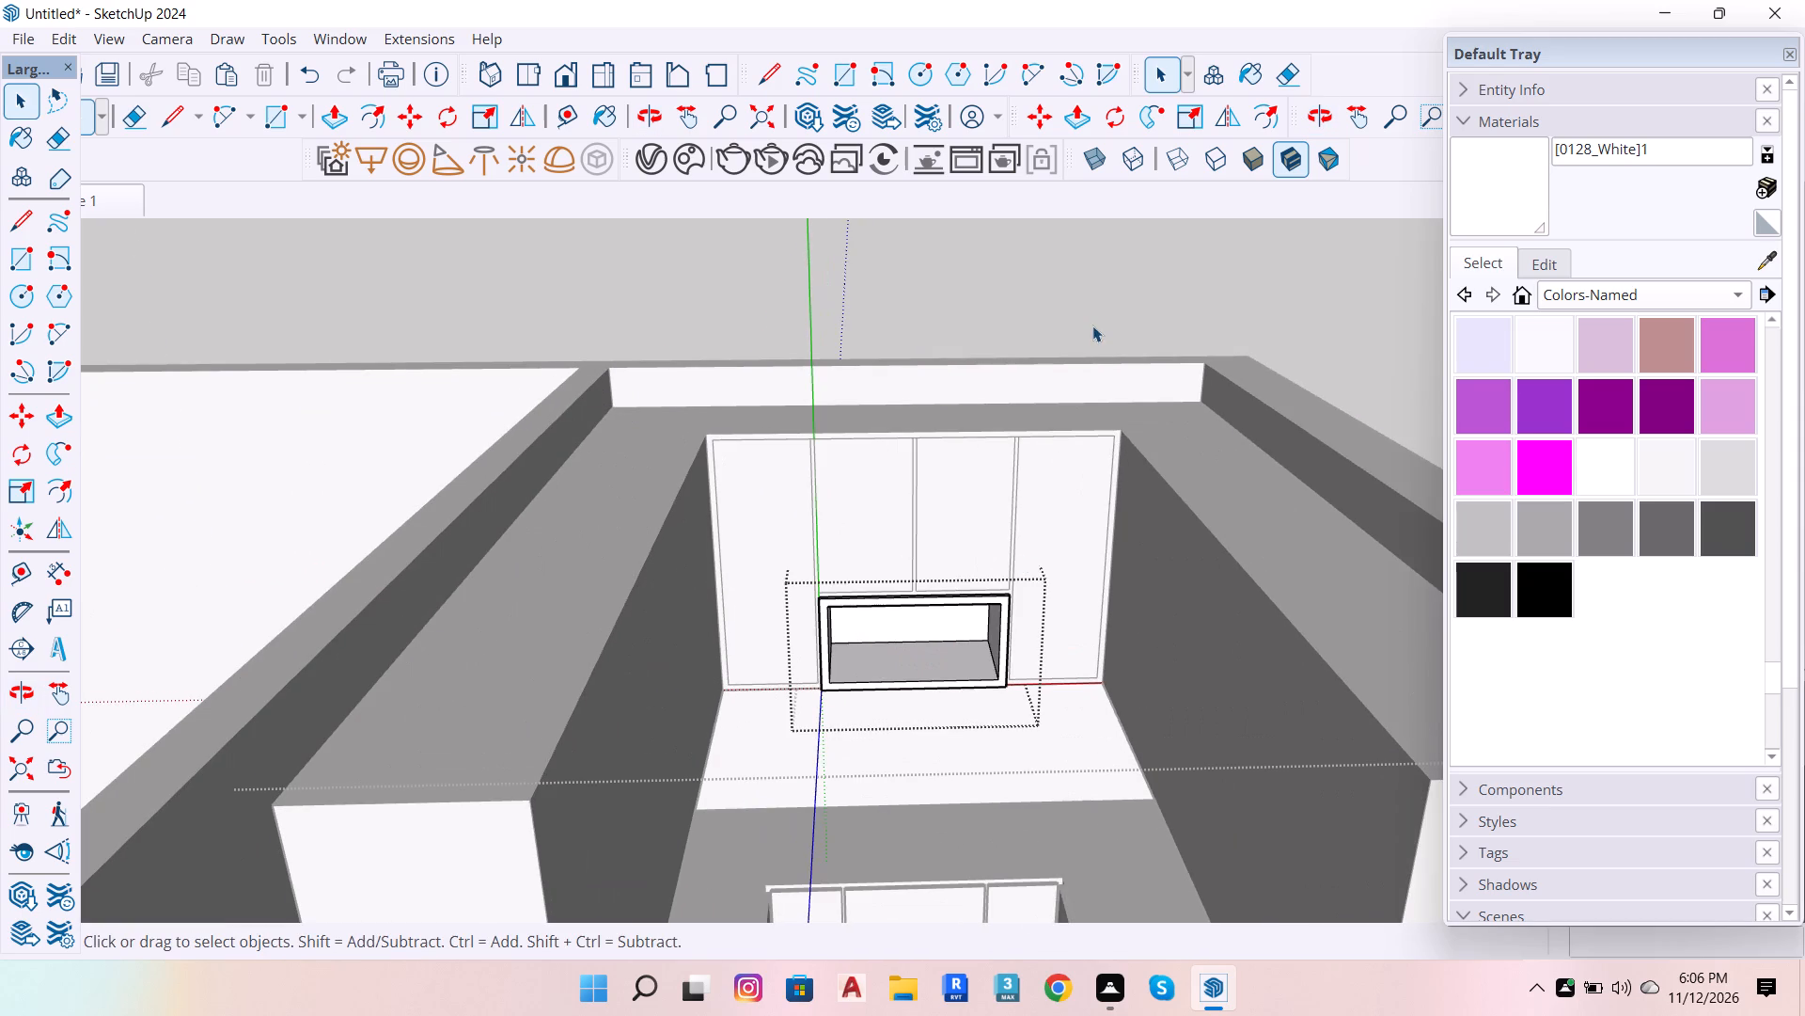
# Erase the short edge closing the top of the gap between the first and second upper door panels from the left.
pyautogui.scroll(4, 996, 567)
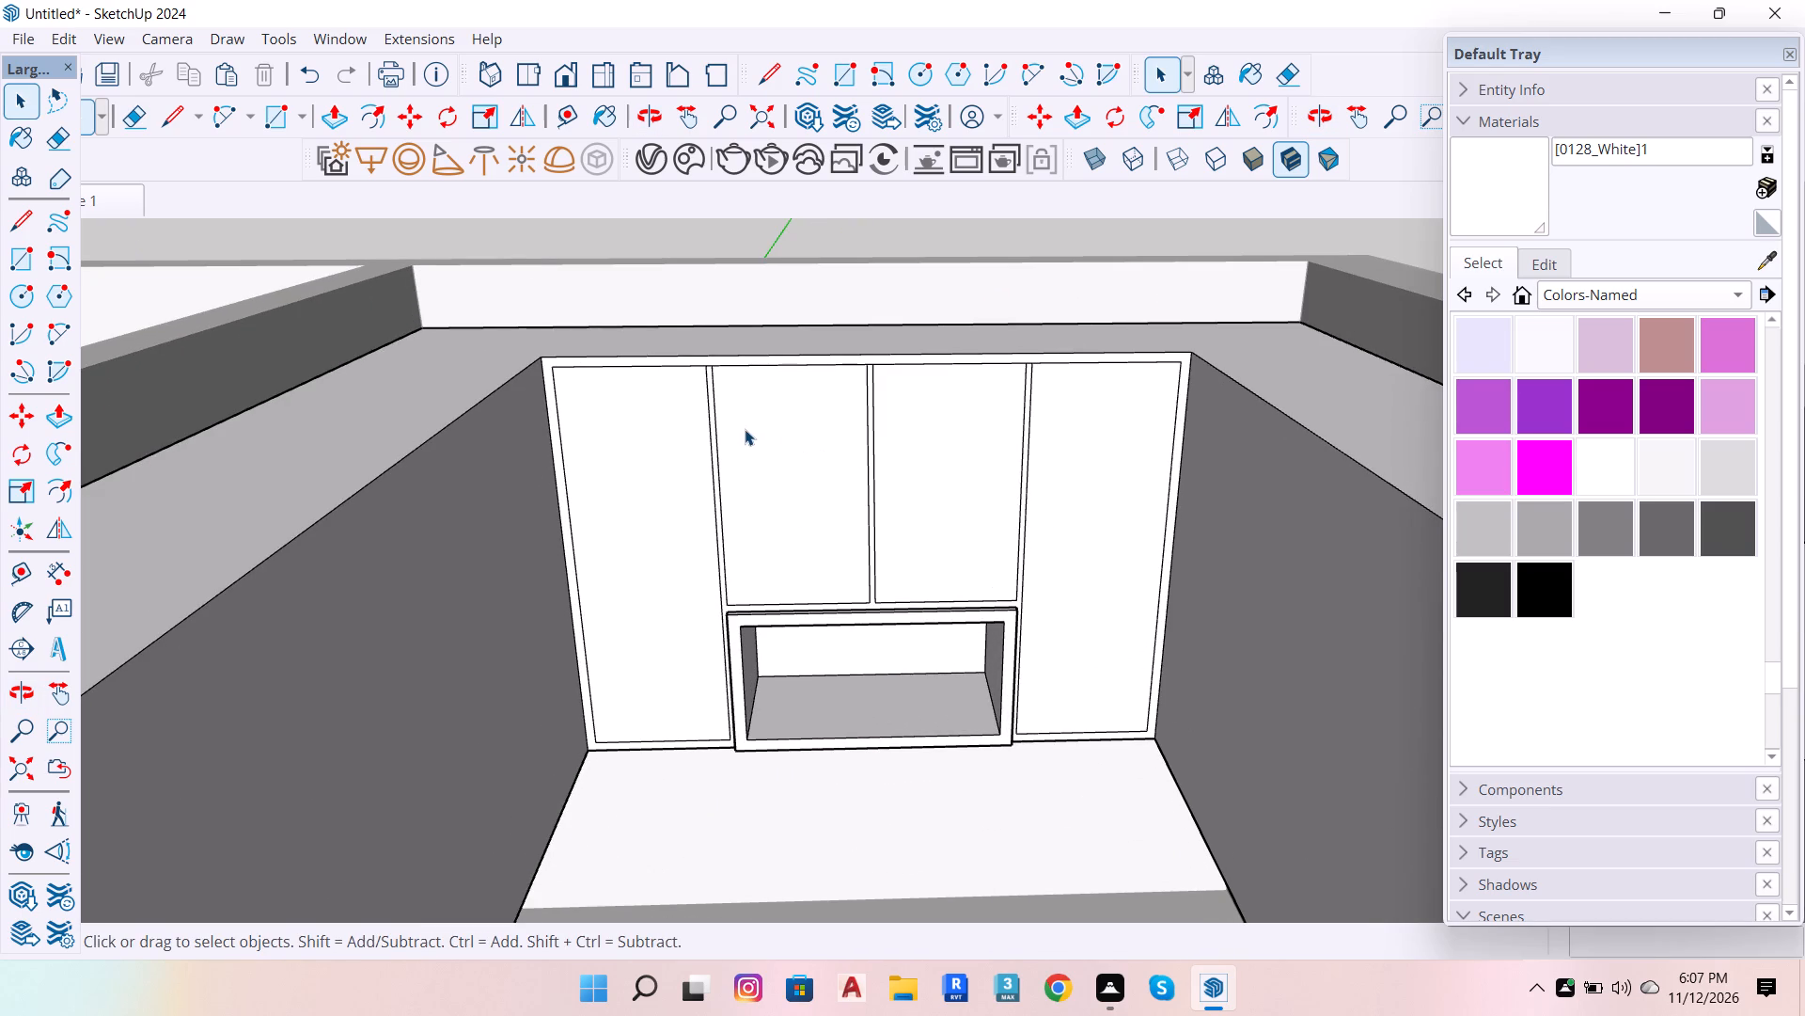
pyautogui.scroll(9, 735, 363)
pyautogui.press('e')
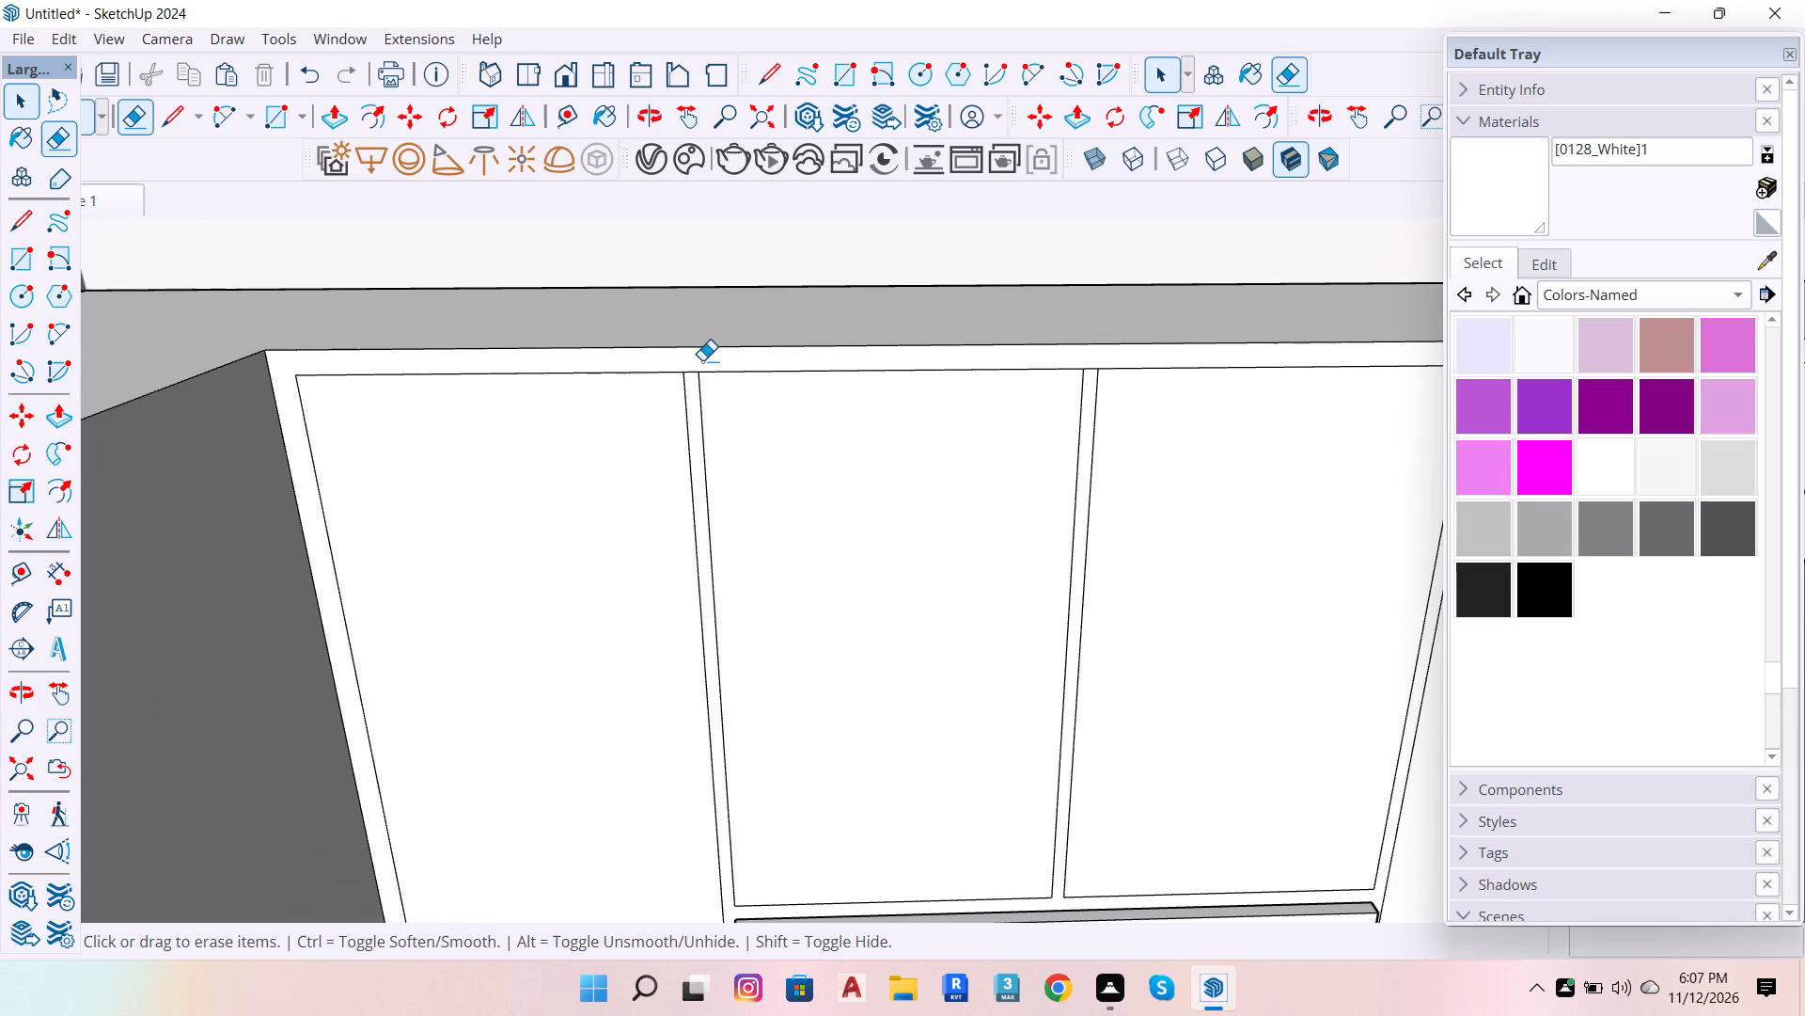
pyautogui.scroll(11, 696, 364)
pyautogui.moveTo(690, 373); pyautogui.dragTo(691, 388)
pyautogui.scroll(-11, 691, 389)
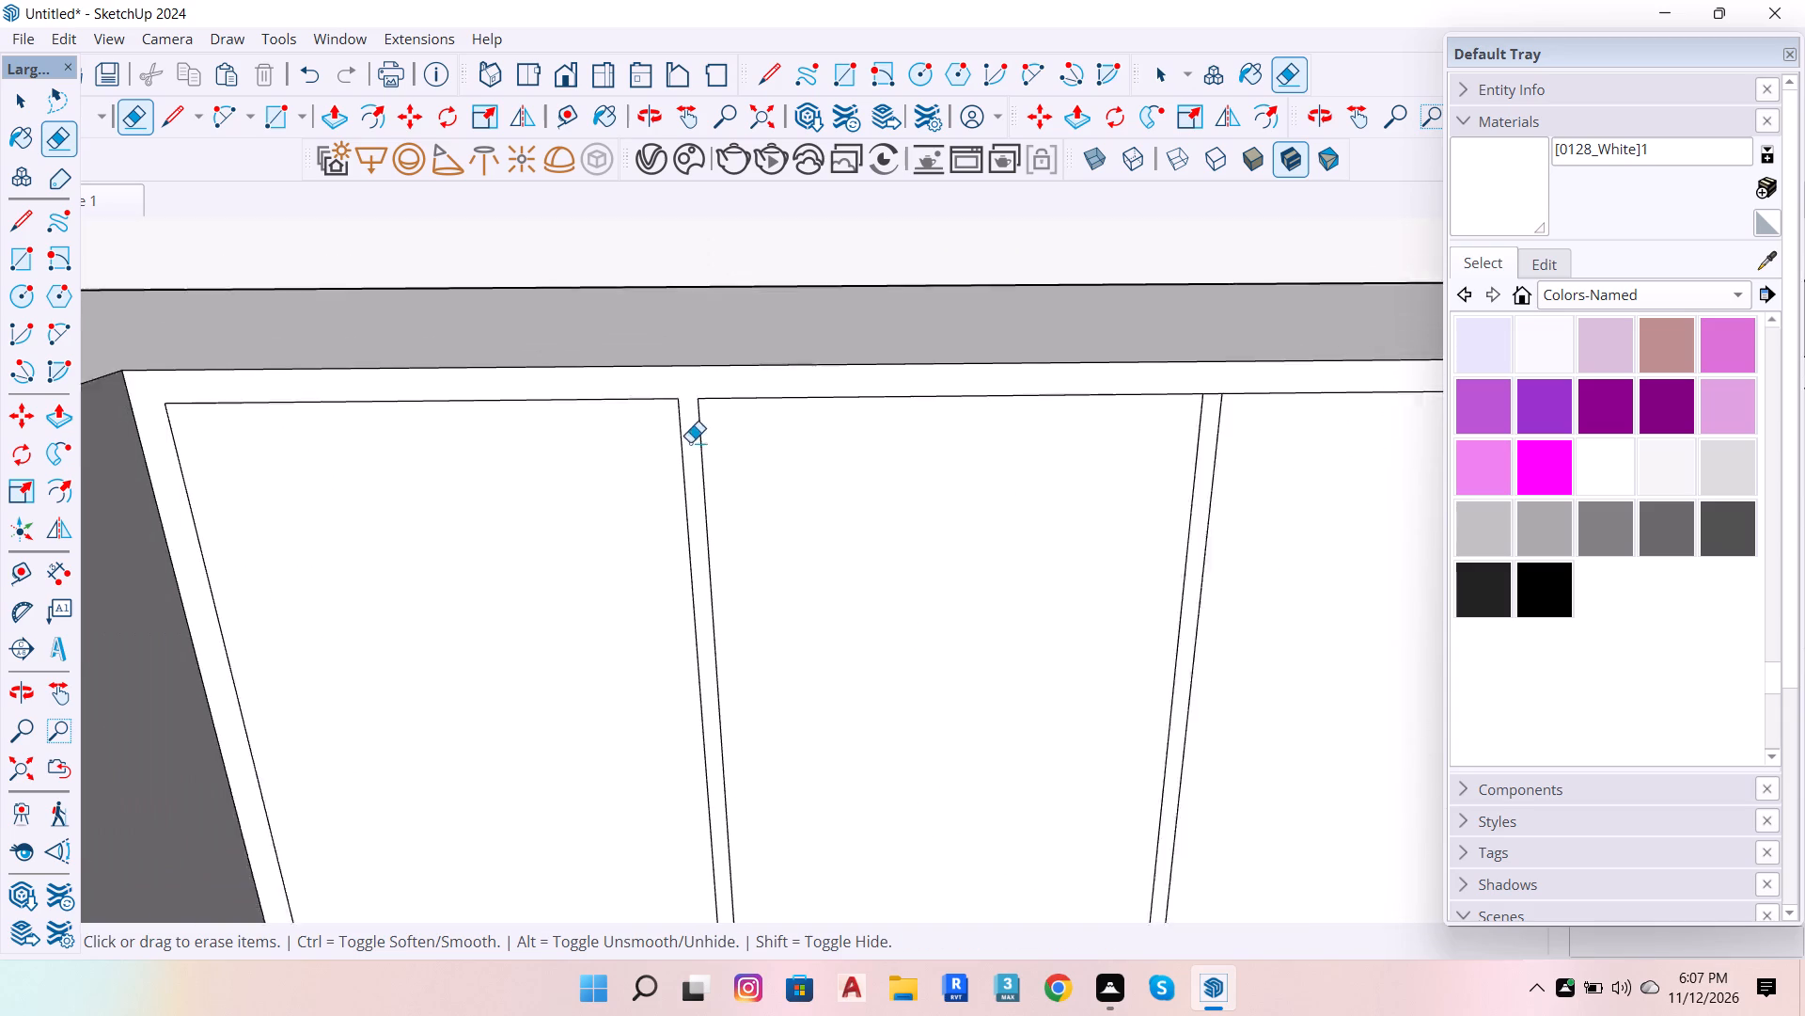
# Erase the short edge closing the top of the gap between the two middle door panels above the niche.
pyautogui.scroll(-1, 690, 442)
pyautogui.scroll(-7, 789, 395)
pyautogui.scroll(14, 950, 401)
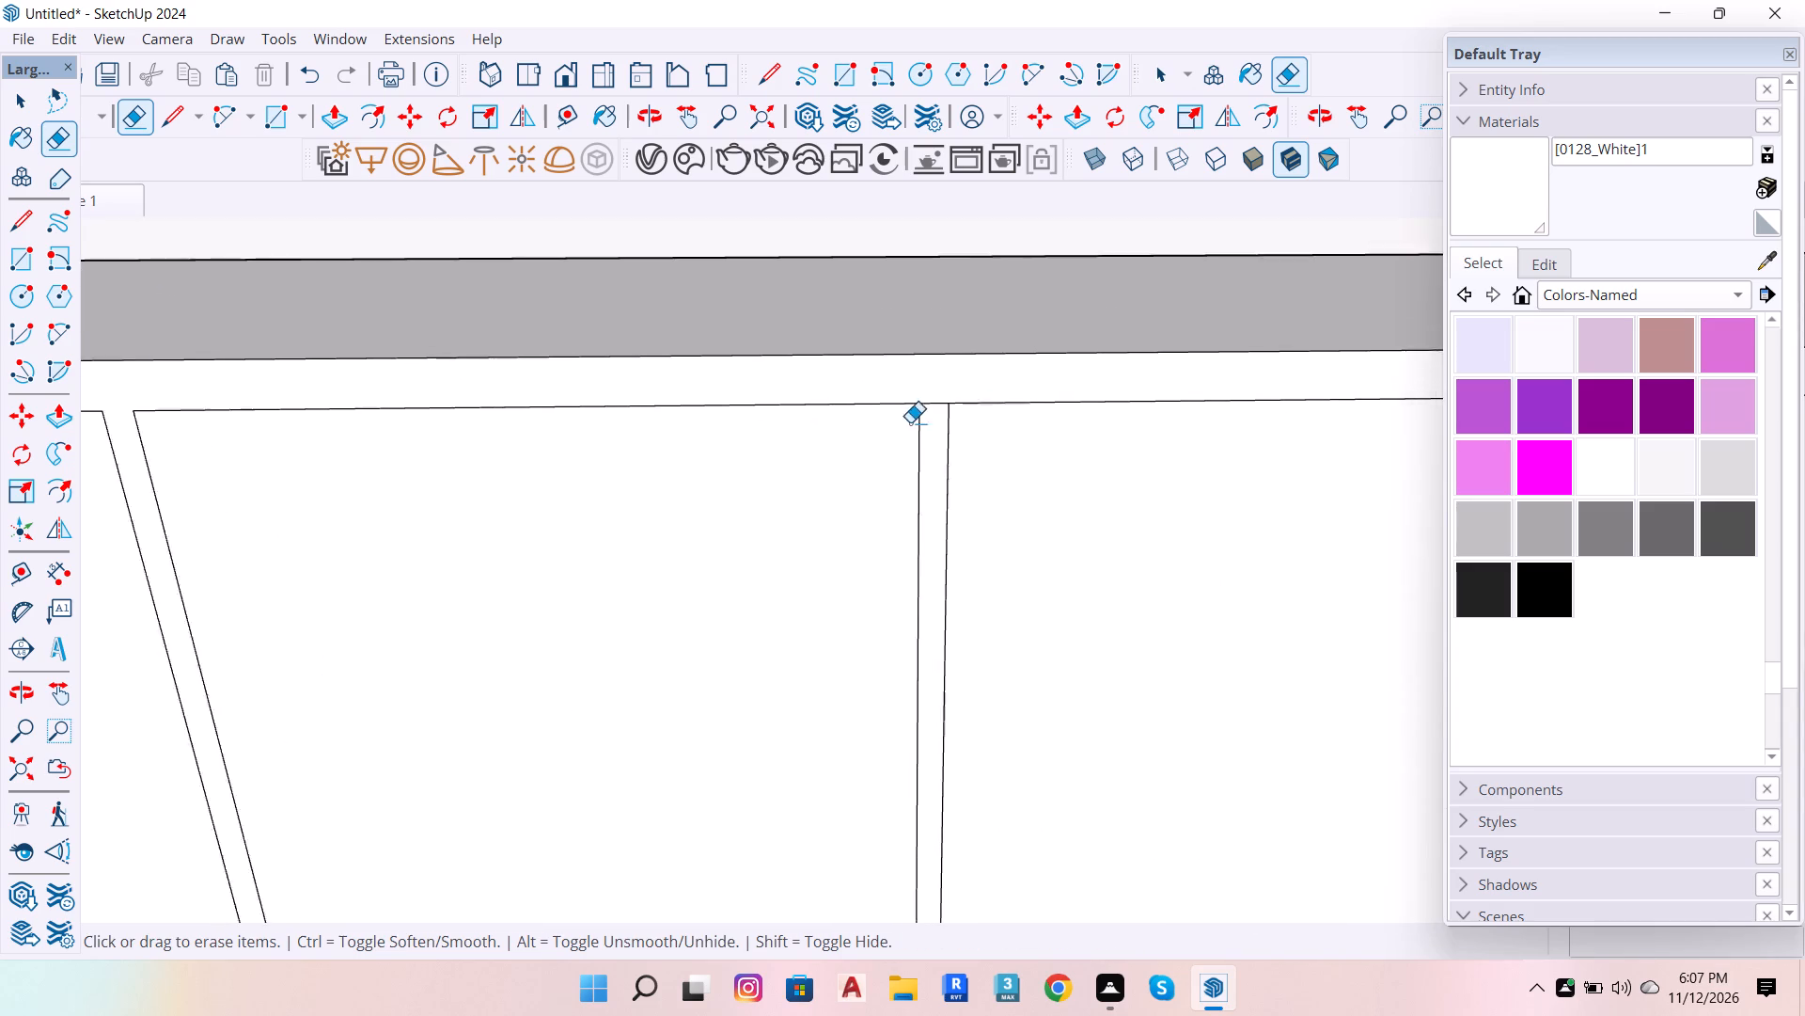
pyautogui.scroll(2, 910, 422)
pyautogui.click(936, 398)
pyautogui.scroll(-12, 878, 452)
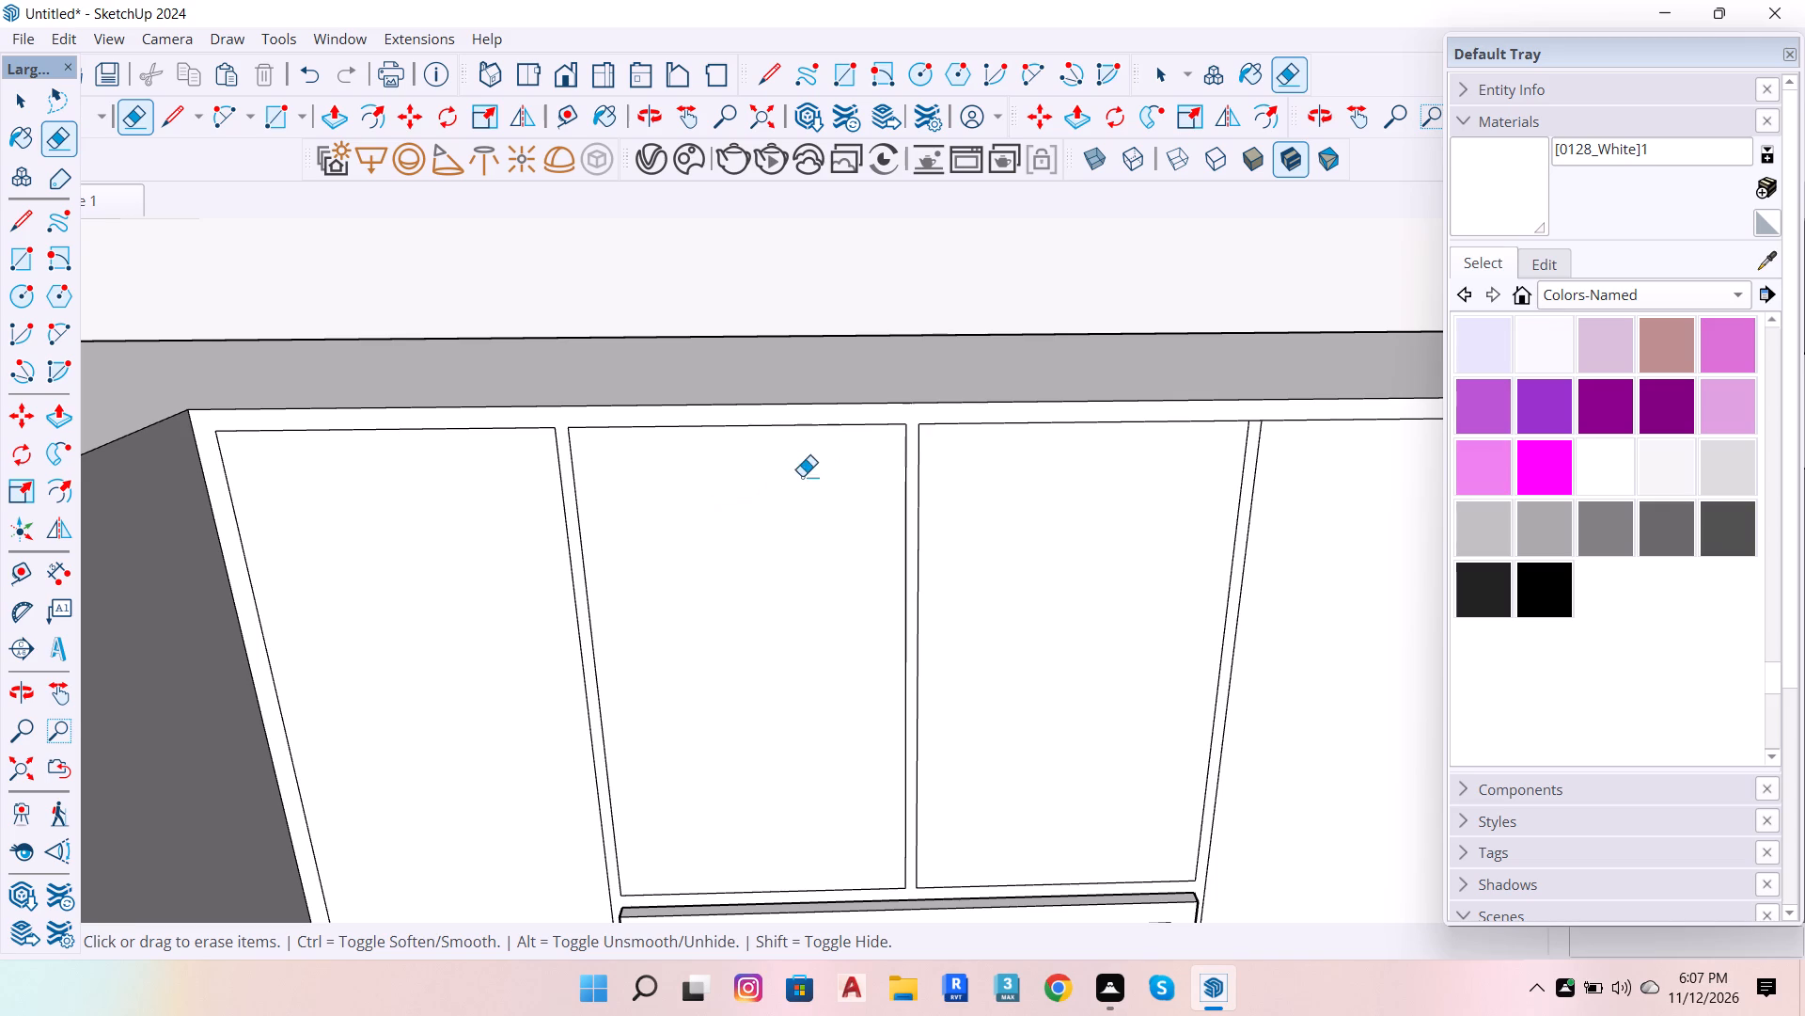
# Erase the short edge closing the top of the gap between the third and fourth upper door panels from the left.
pyautogui.scroll(-6, 804, 461)
pyautogui.scroll(9, 1111, 389)
pyautogui.scroll(4, 910, 478)
pyautogui.scroll(6, 994, 435)
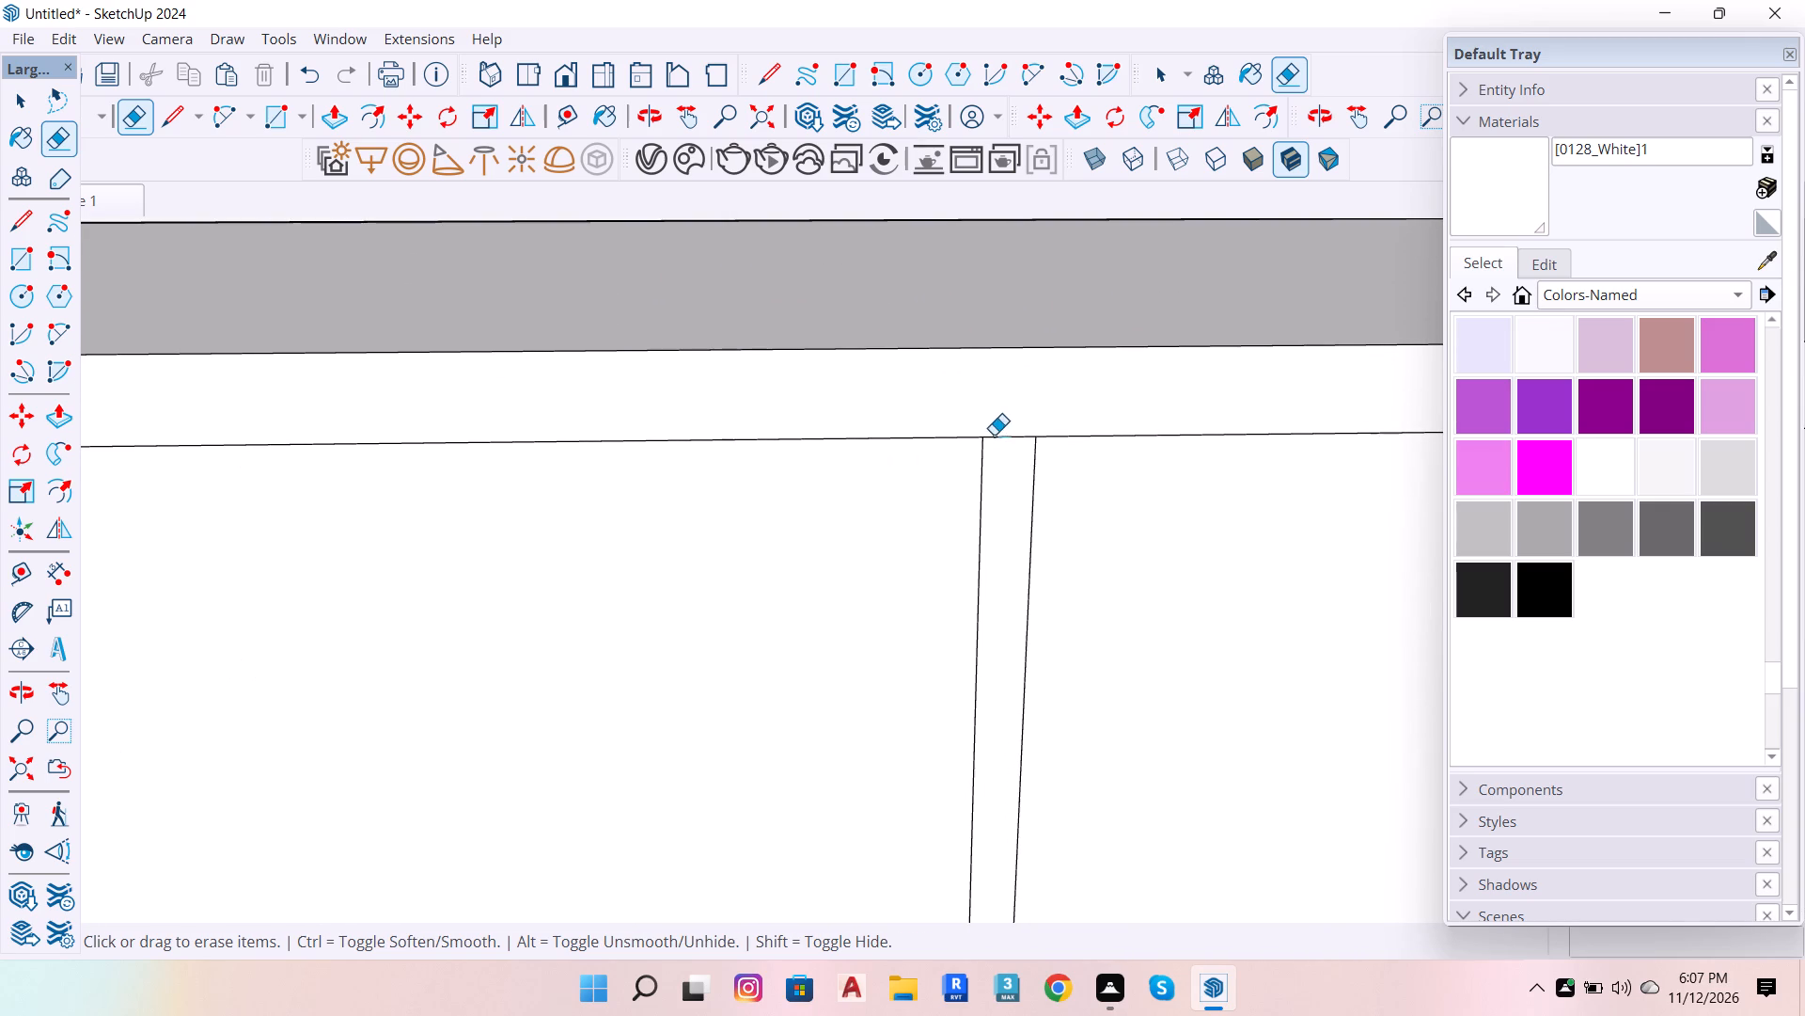
pyautogui.click(994, 435)
pyautogui.scroll(-16, 882, 535)
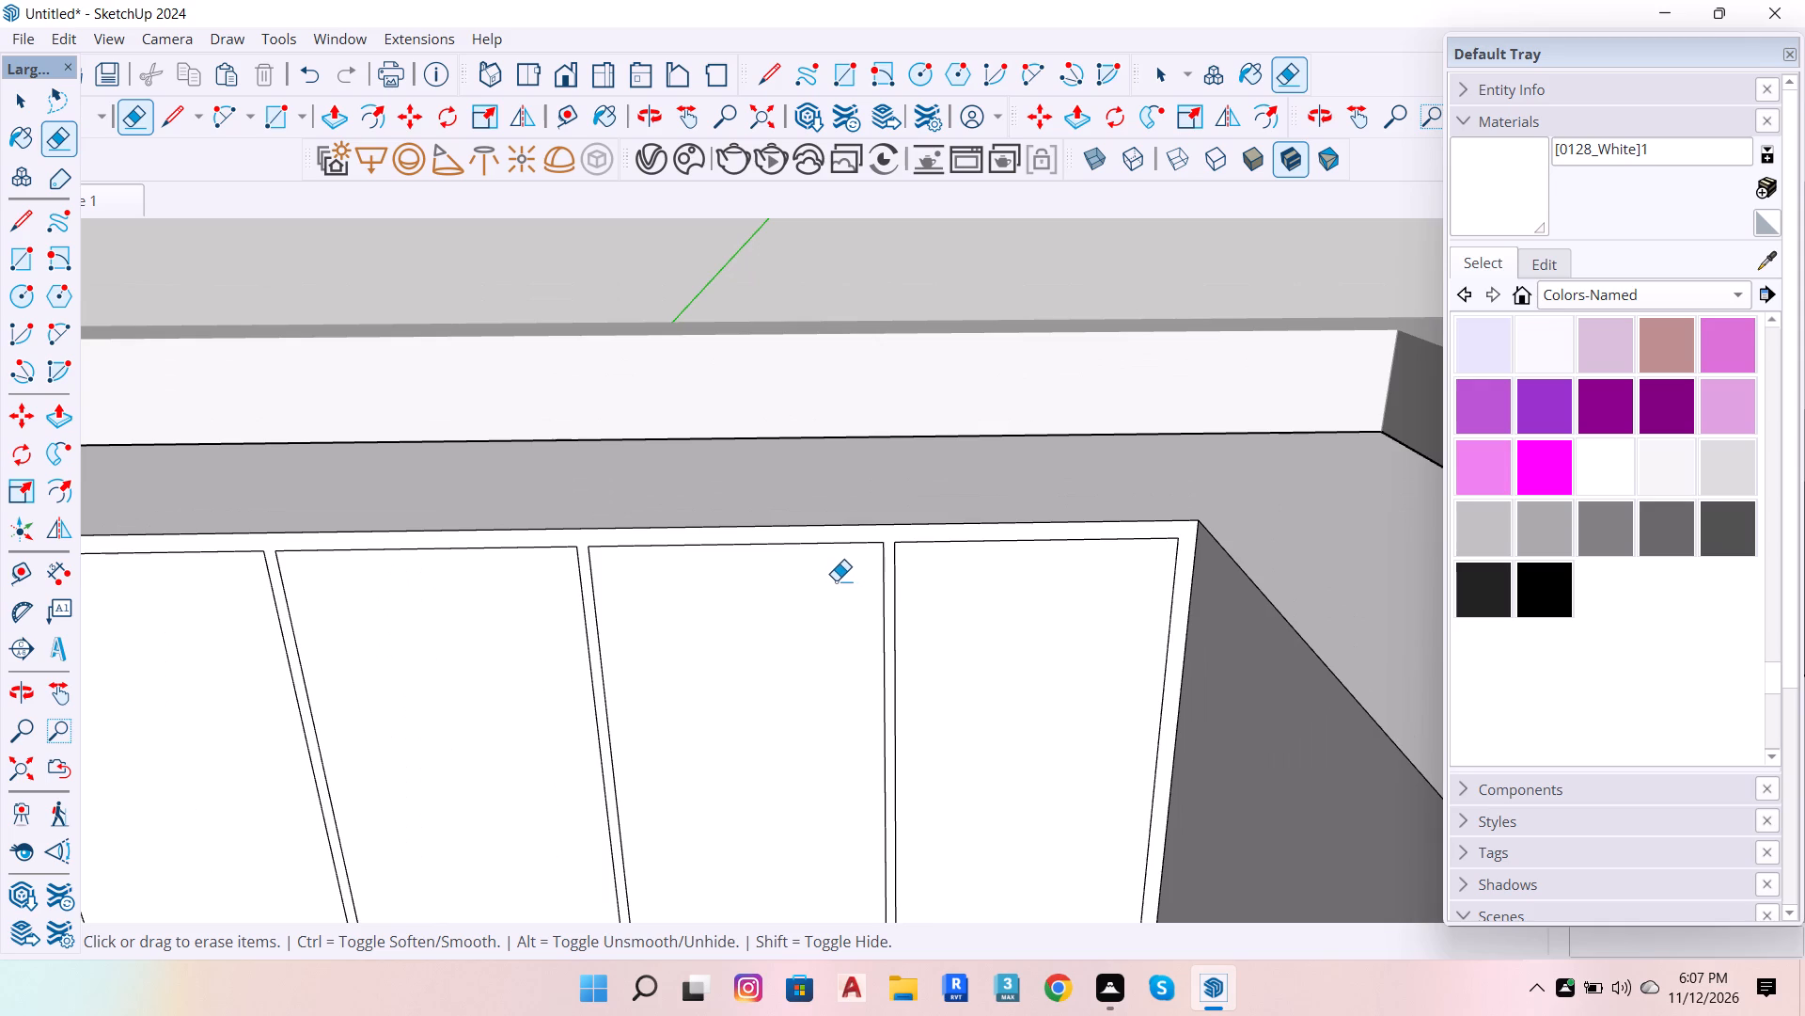
pyautogui.scroll(-7, 824, 544)
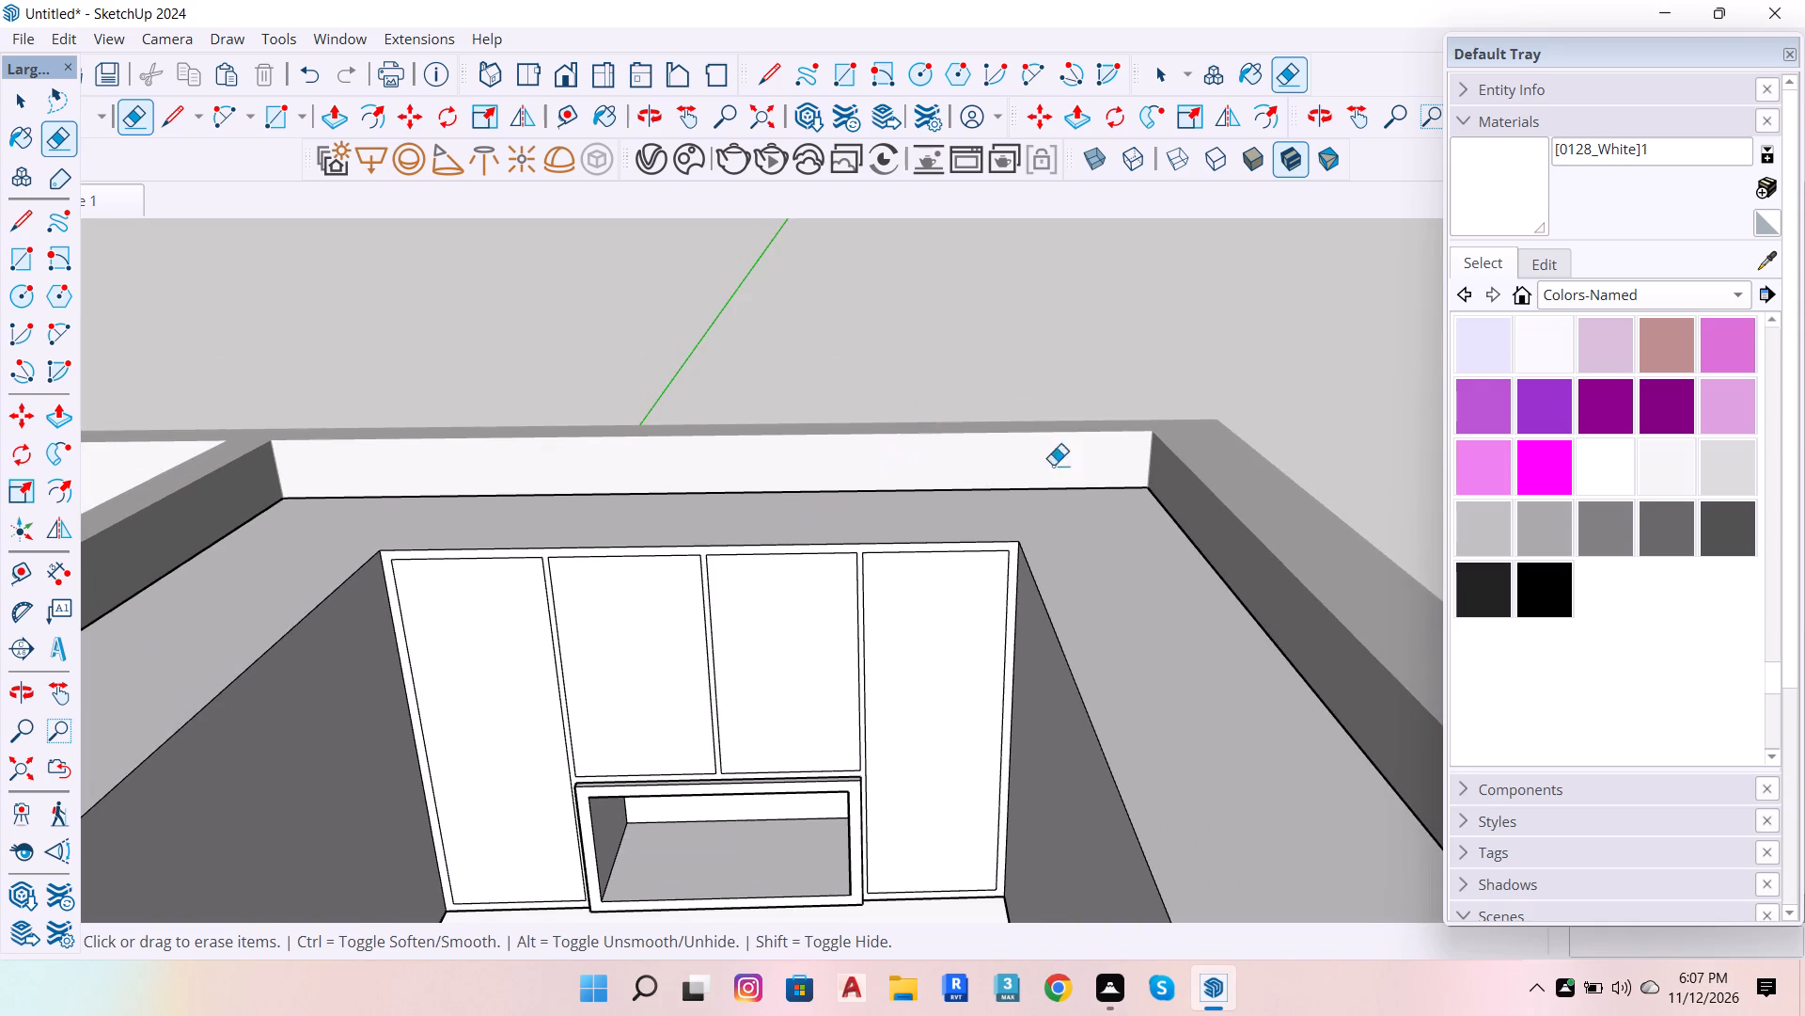
pyautogui.scroll(-6, 1037, 528)
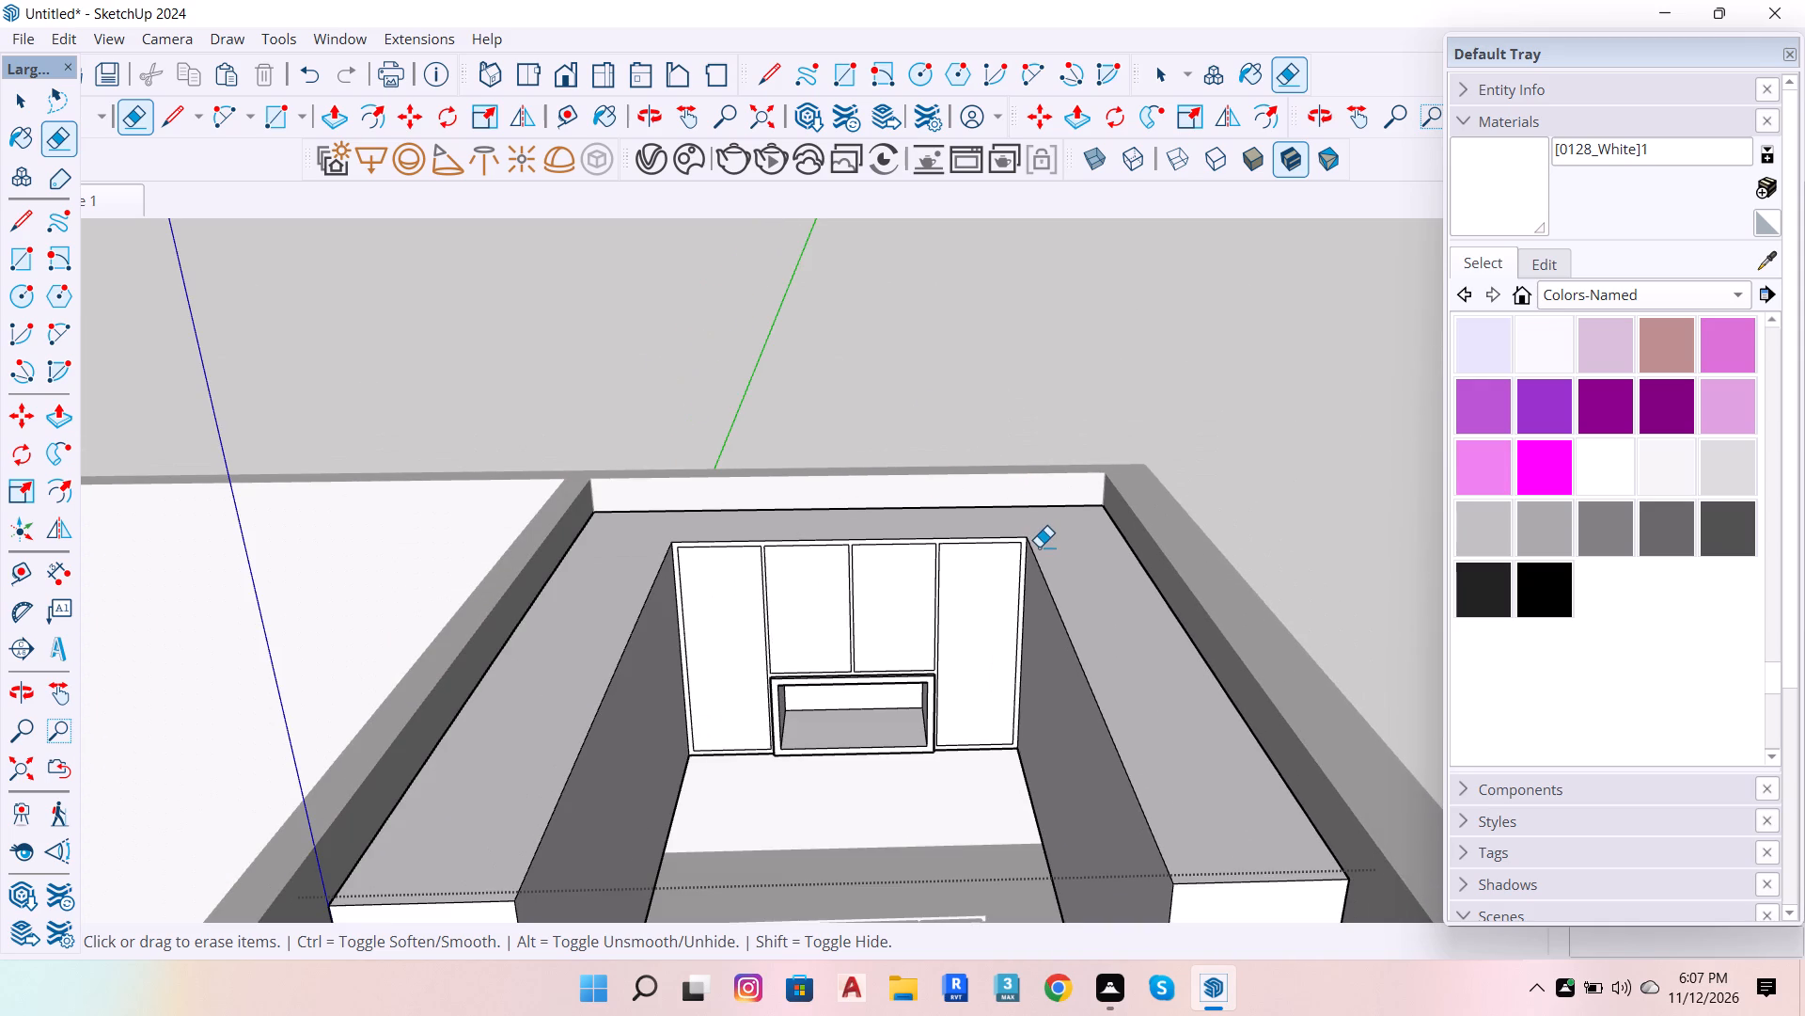
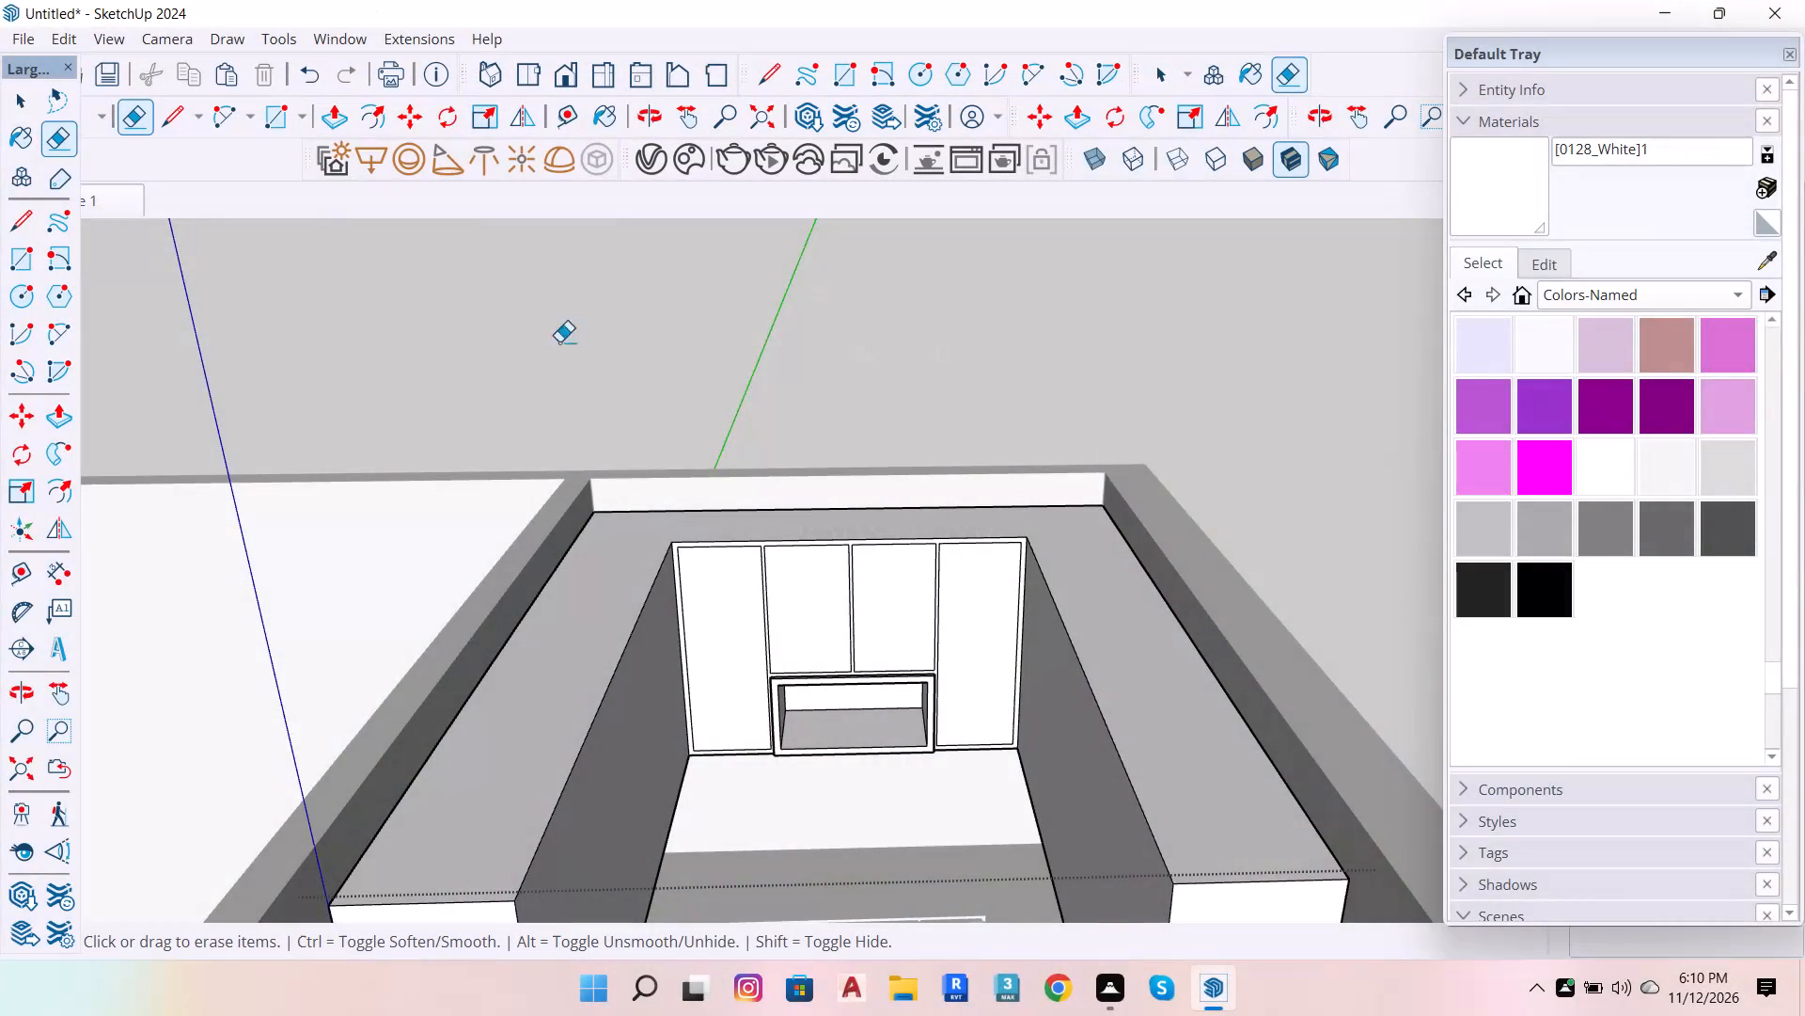
# Group the second upper door panel from the left with its edges and convert the group into a component.
pyautogui.scroll(5, 1023, 655)
pyautogui.scroll(4, 902, 525)
pyautogui.press('space')
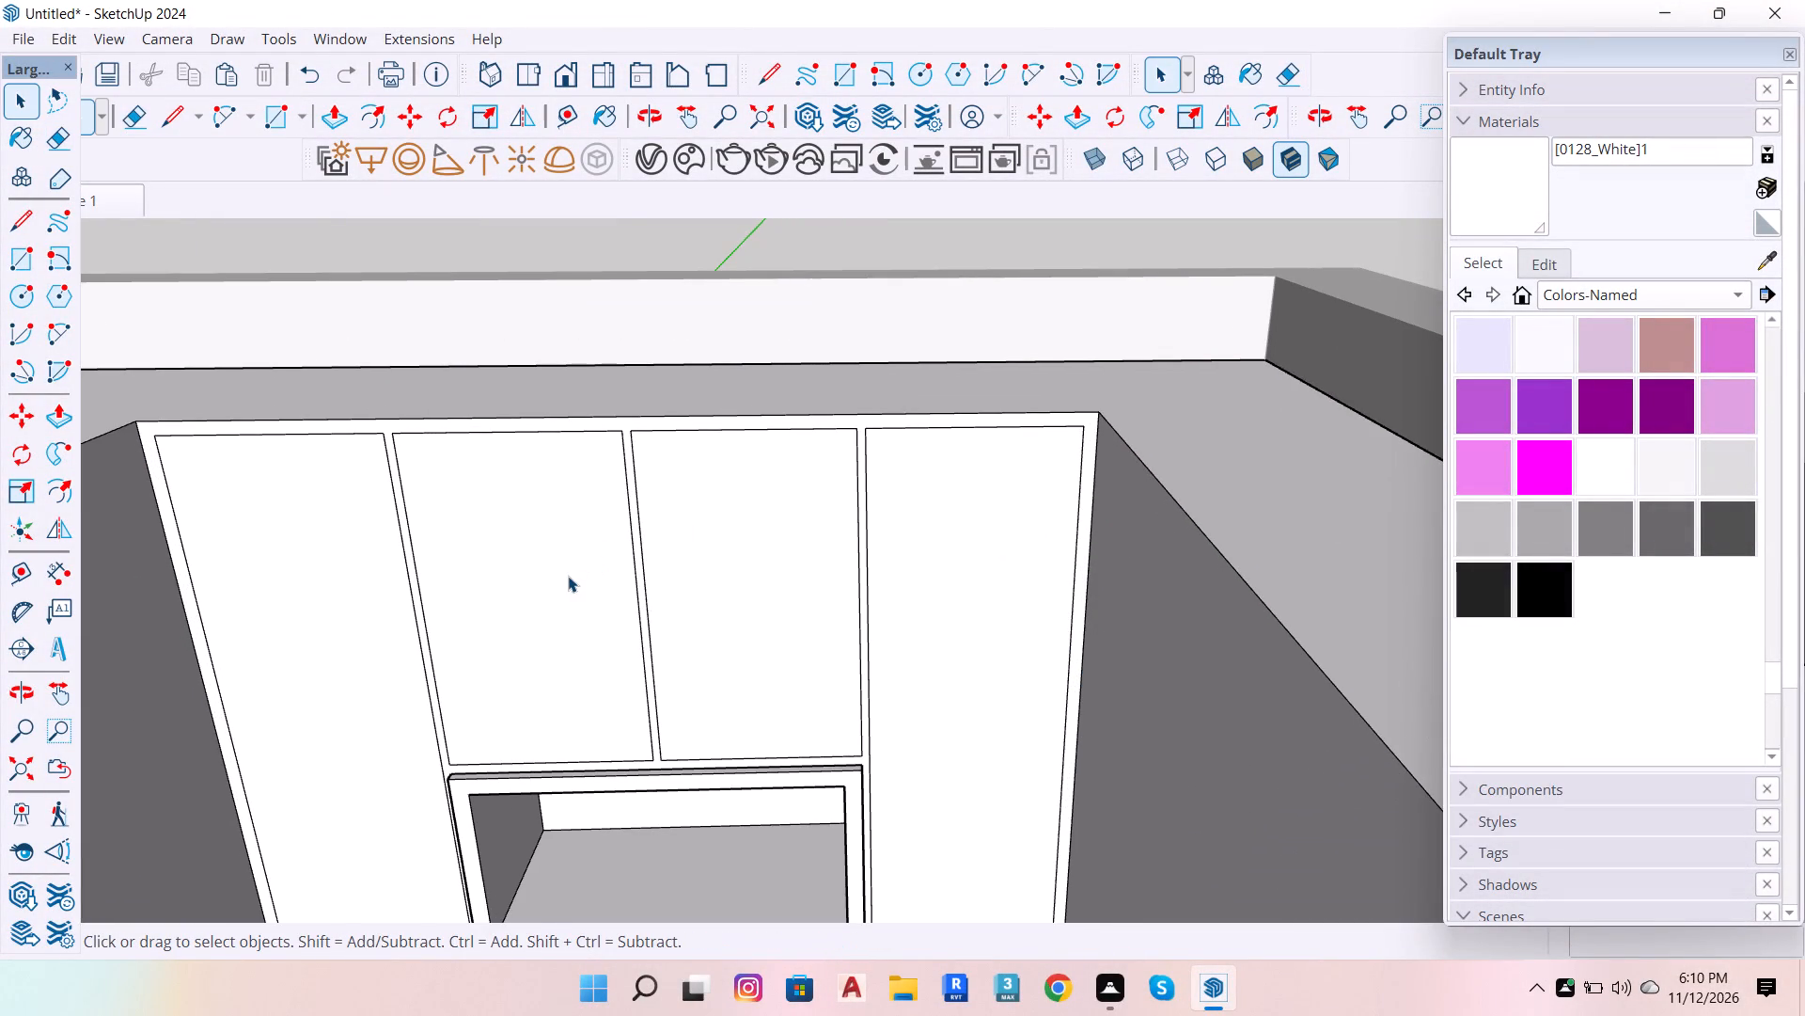
pyautogui.doubleClick(568, 576)
pyautogui.rightClick(568, 576)
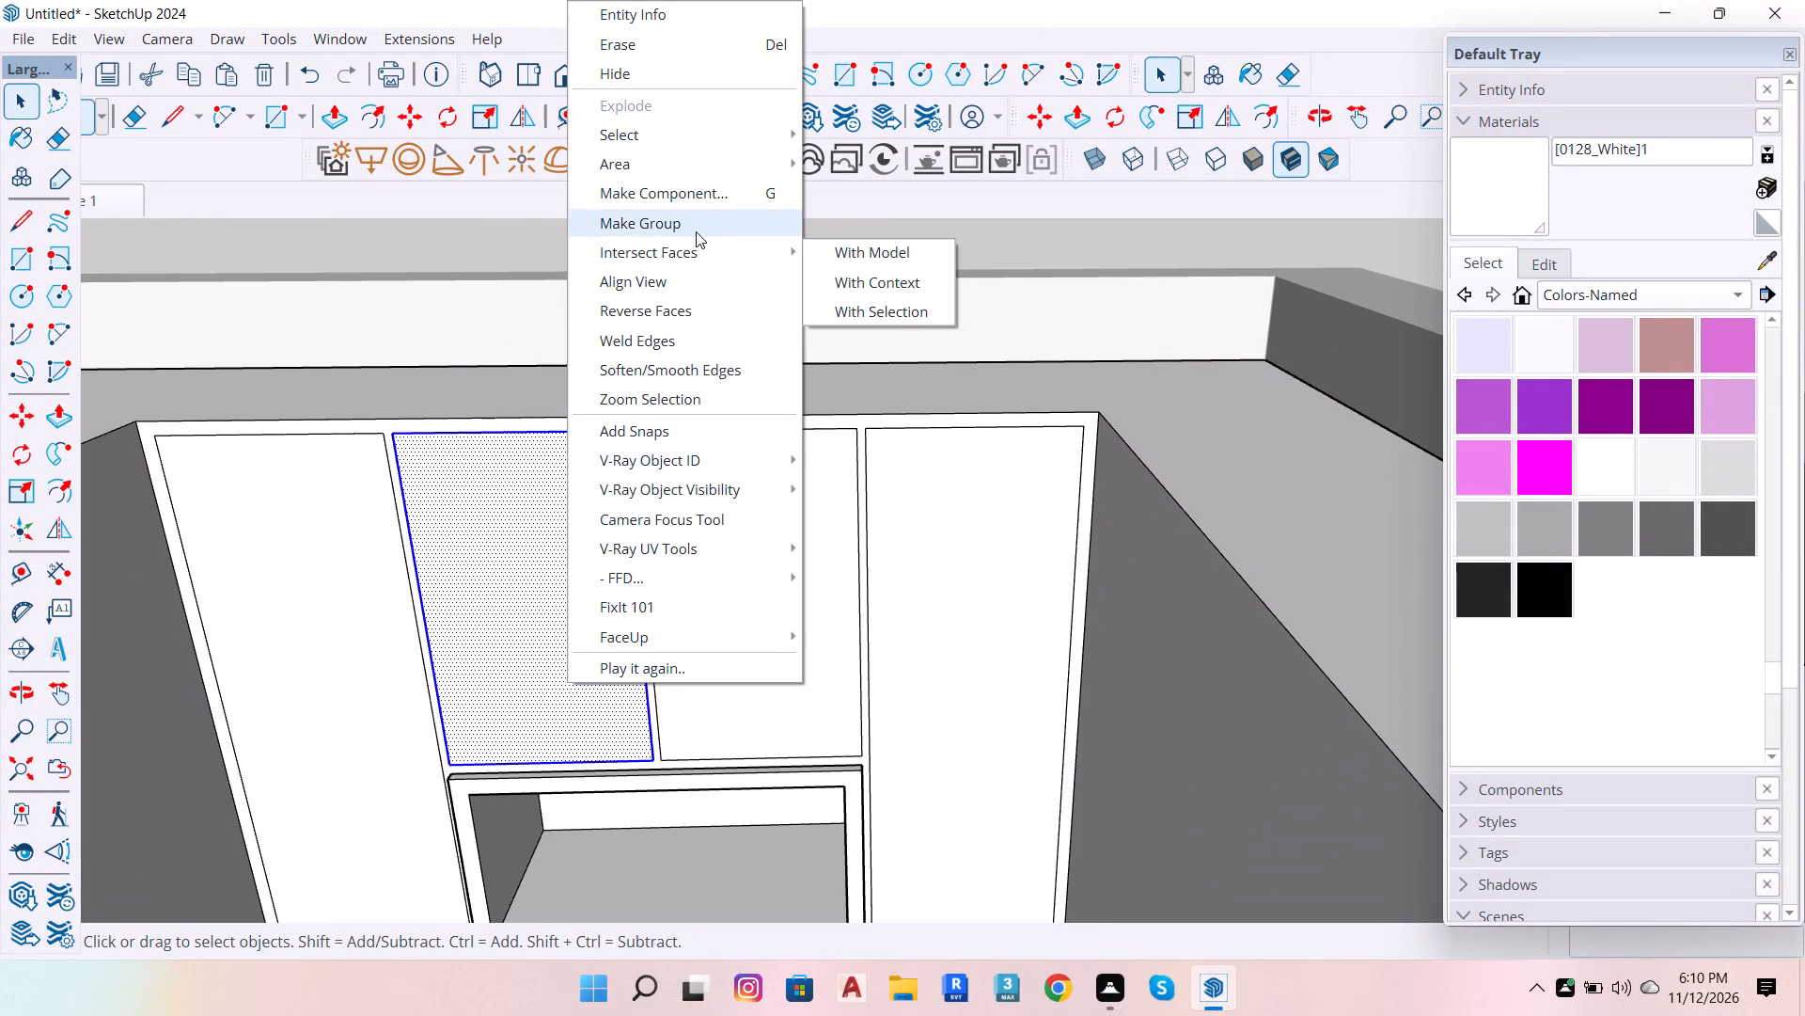
pyautogui.click(698, 228)
pyautogui.rightClick(620, 619)
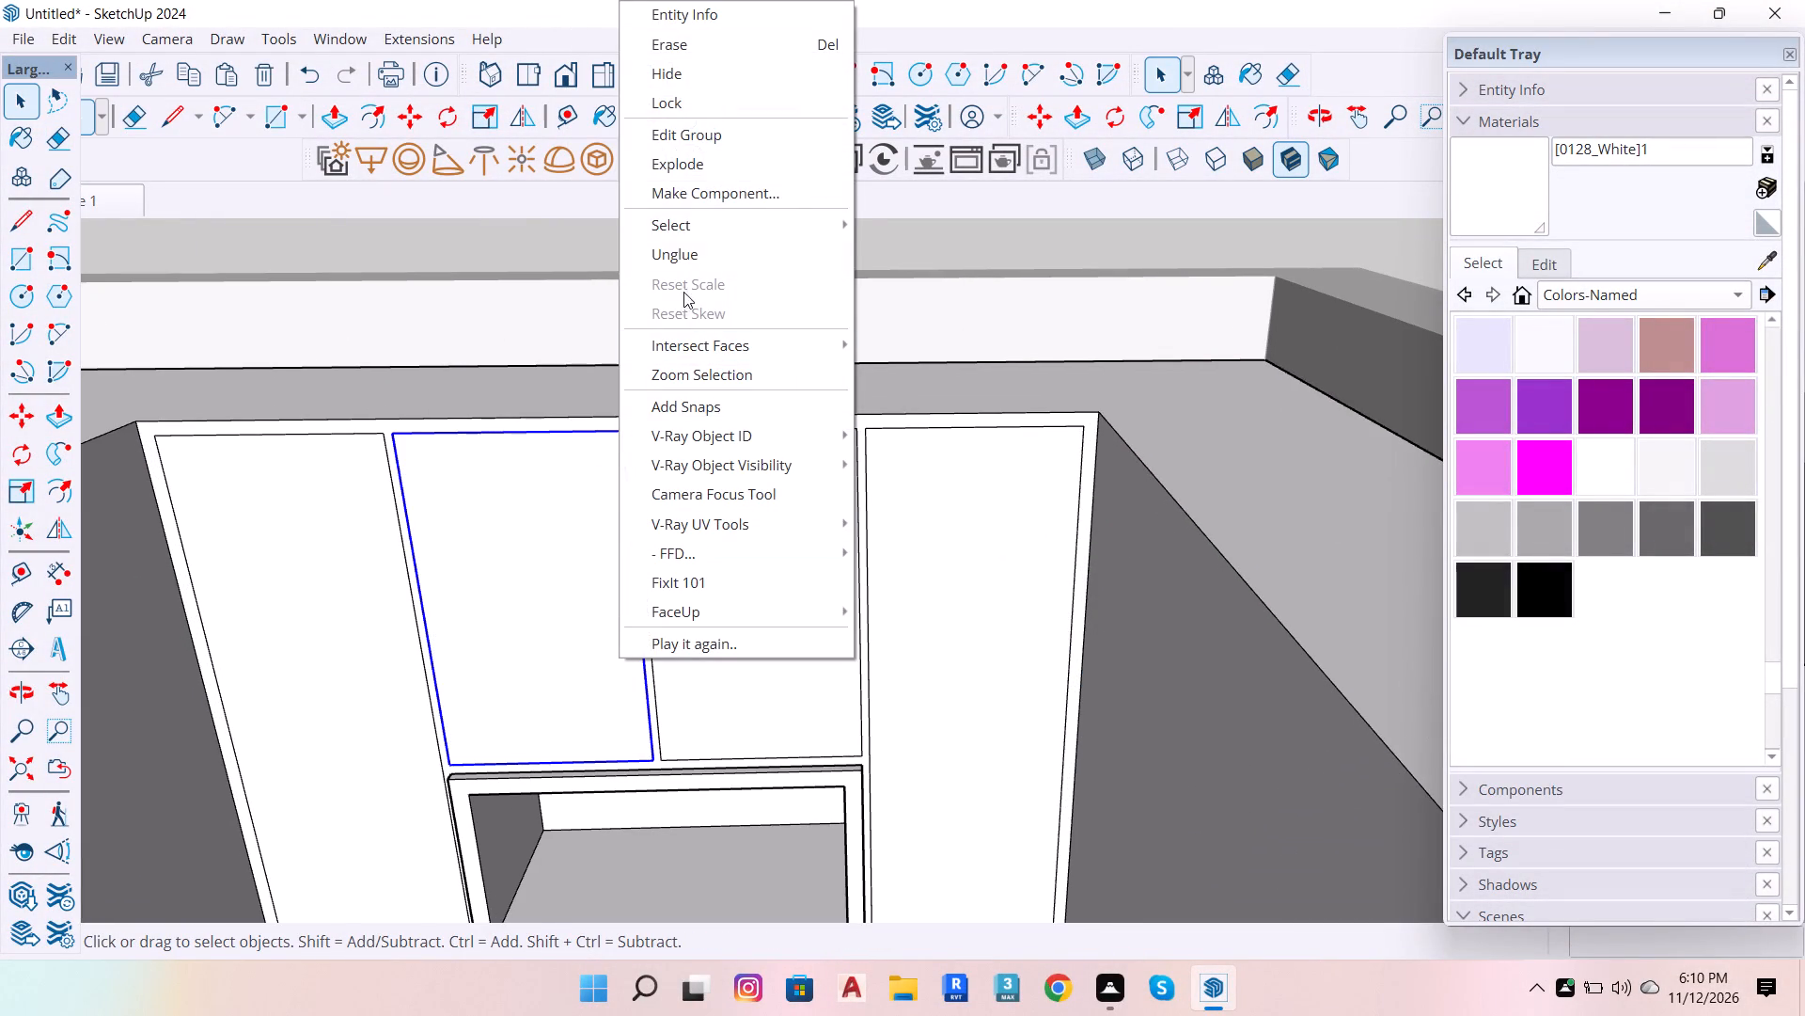
pyautogui.click(789, 201)
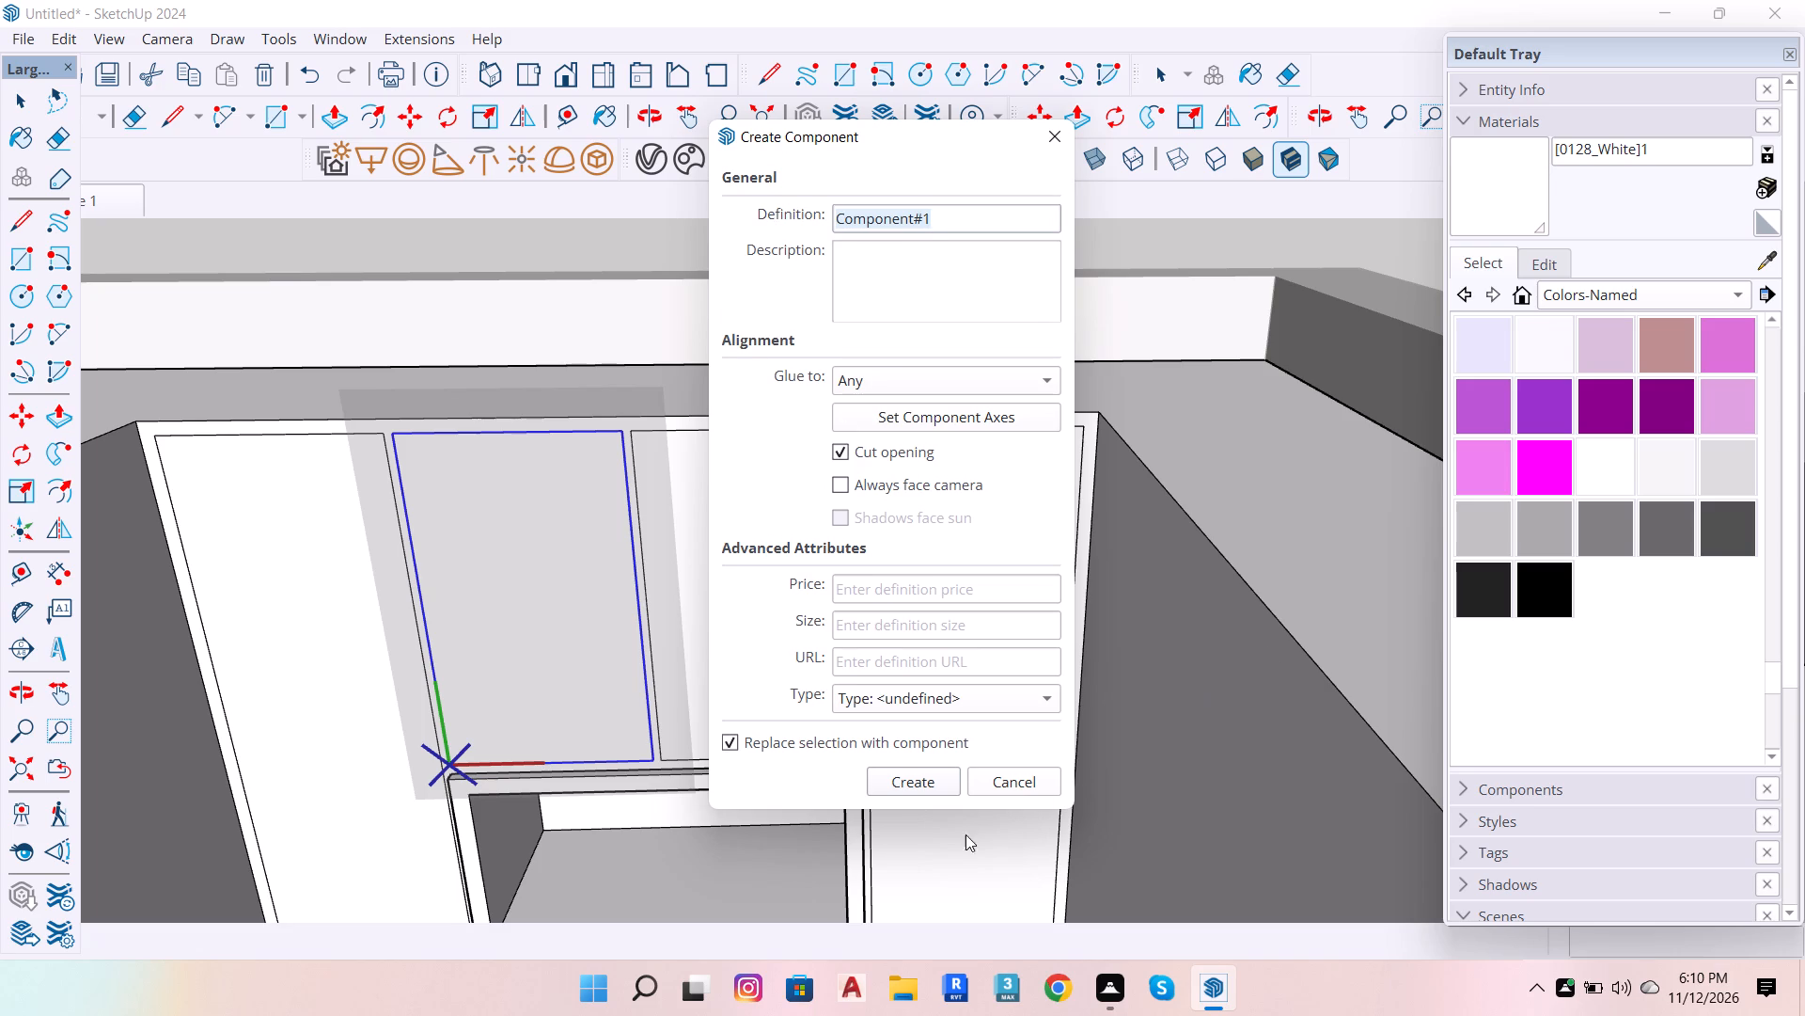
pyautogui.click(900, 783)
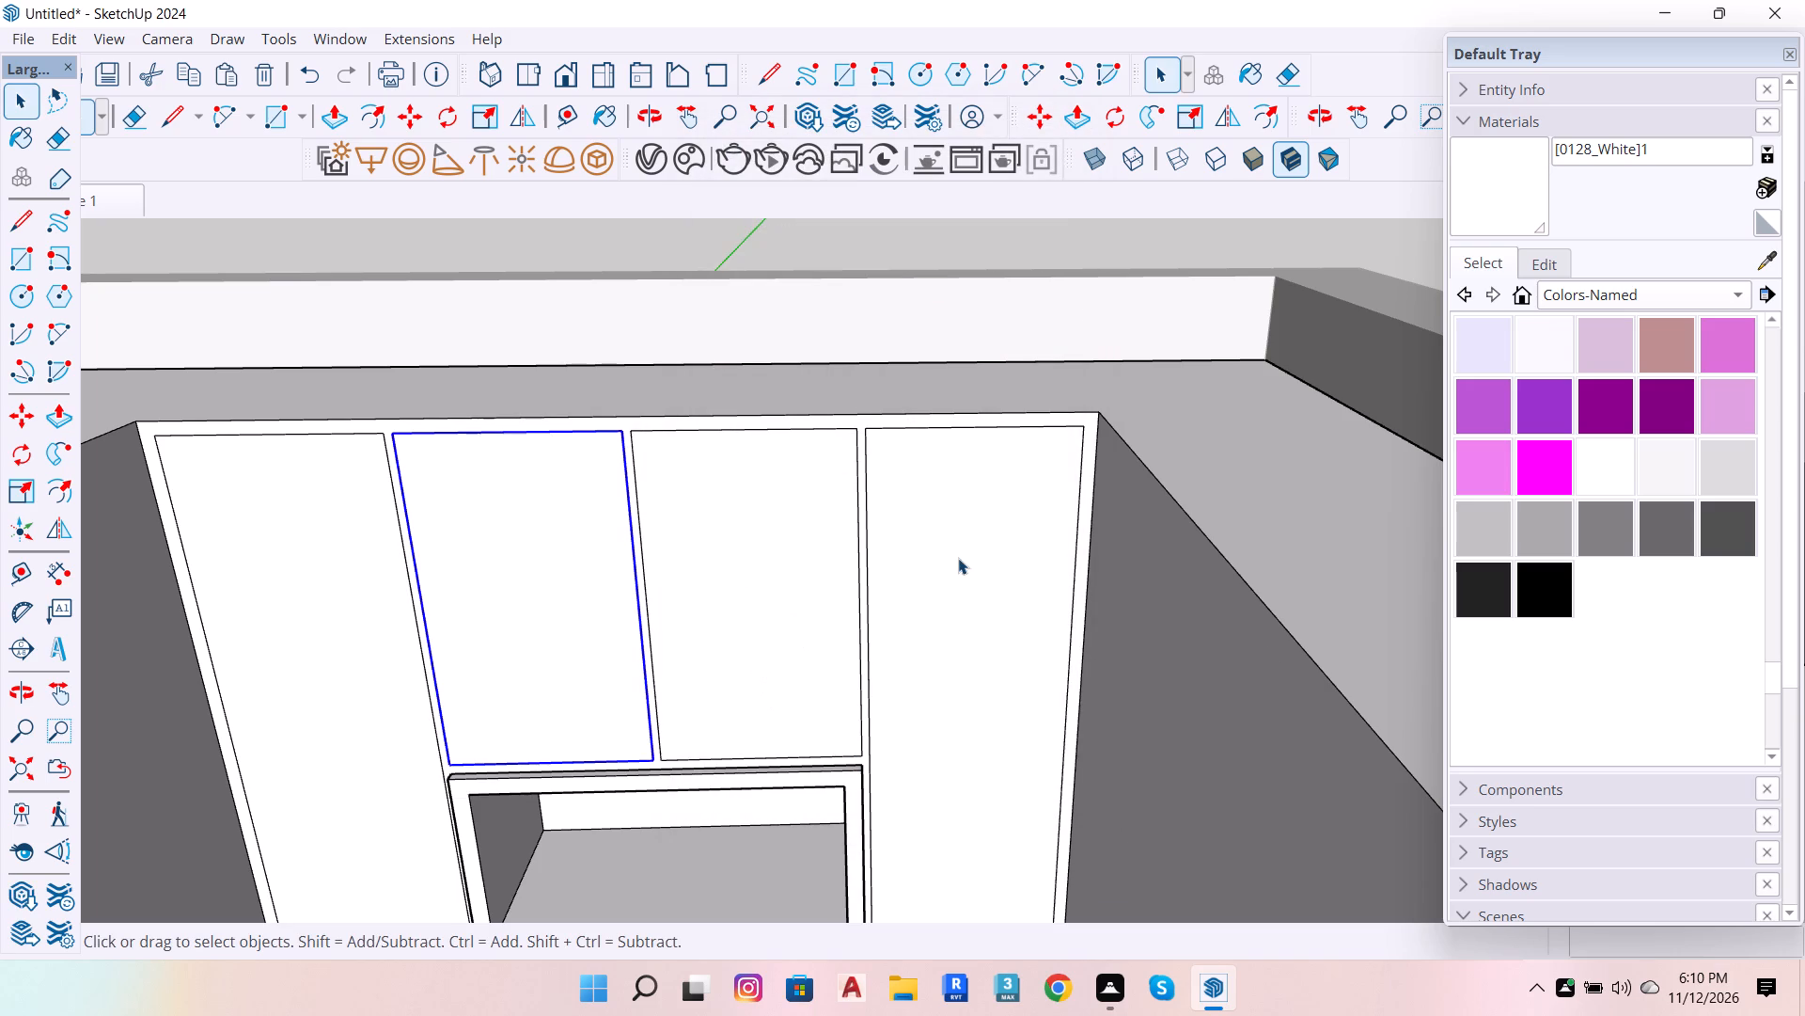
# Group the tall fourth upper door panel from the left with its edges and convert the group into a component.
pyautogui.doubleClick(958, 558)
pyautogui.rightClick(960, 558)
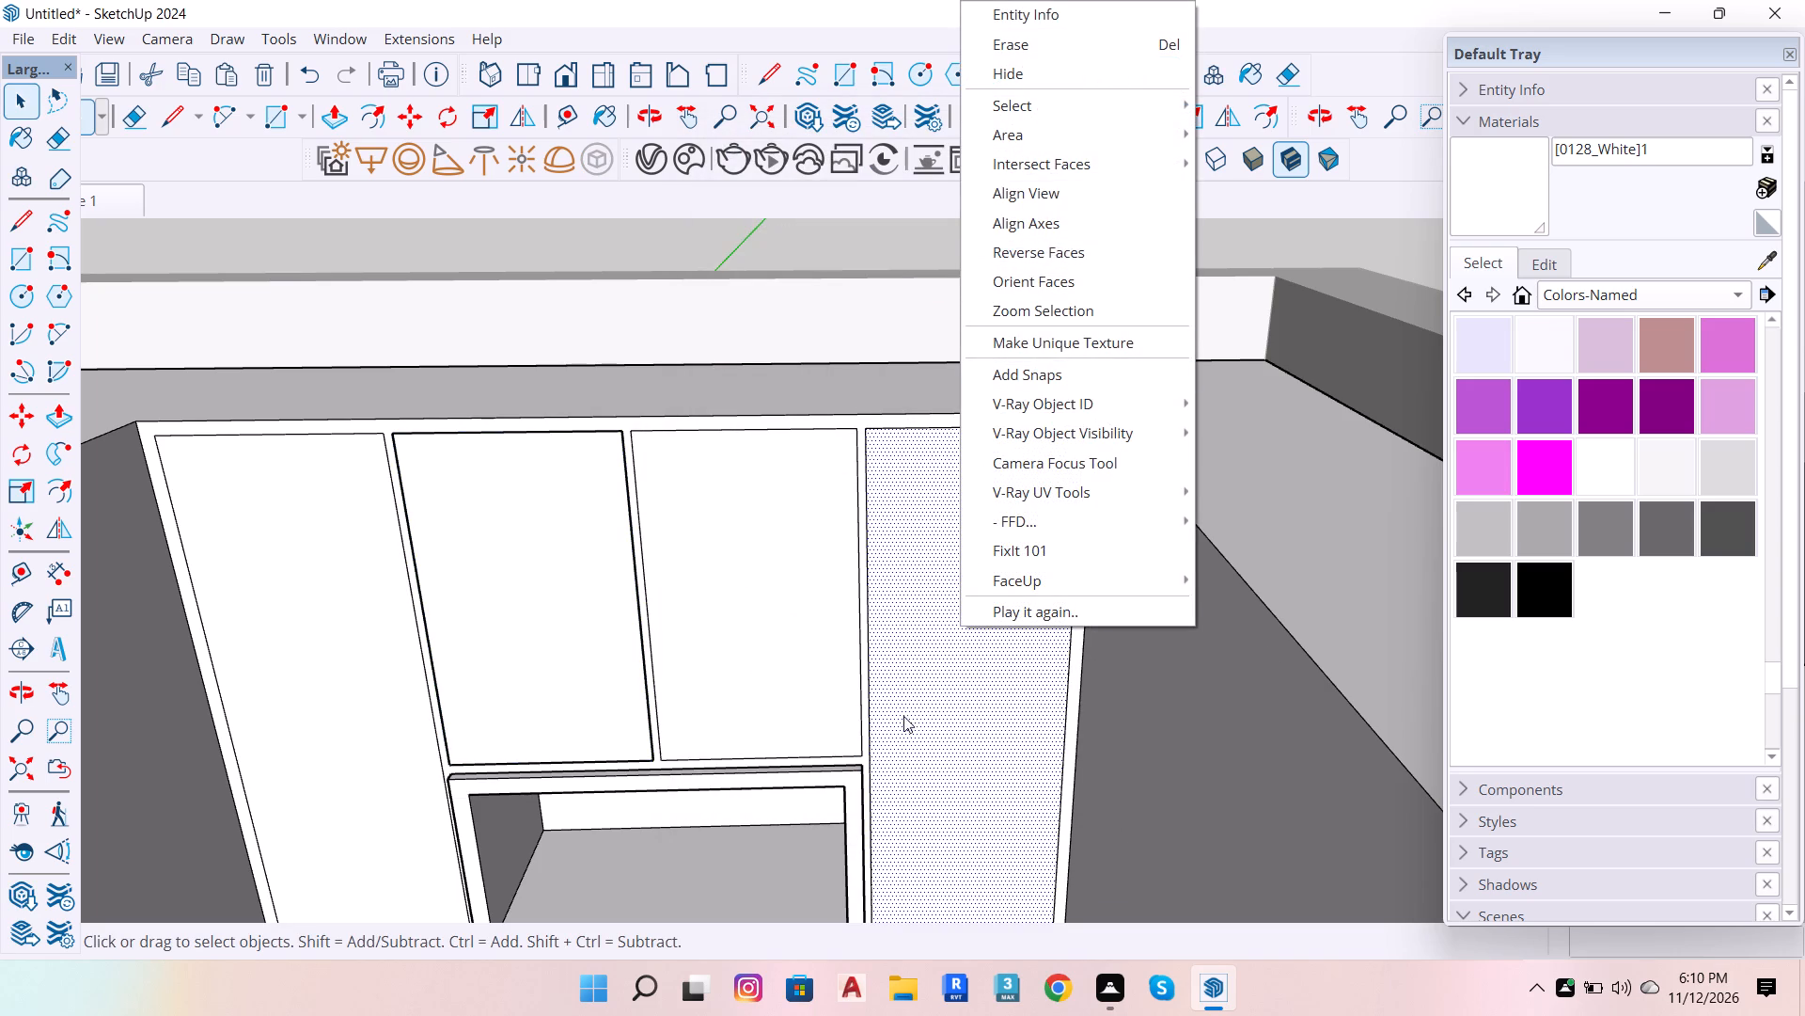
pyautogui.doubleClick(938, 705)
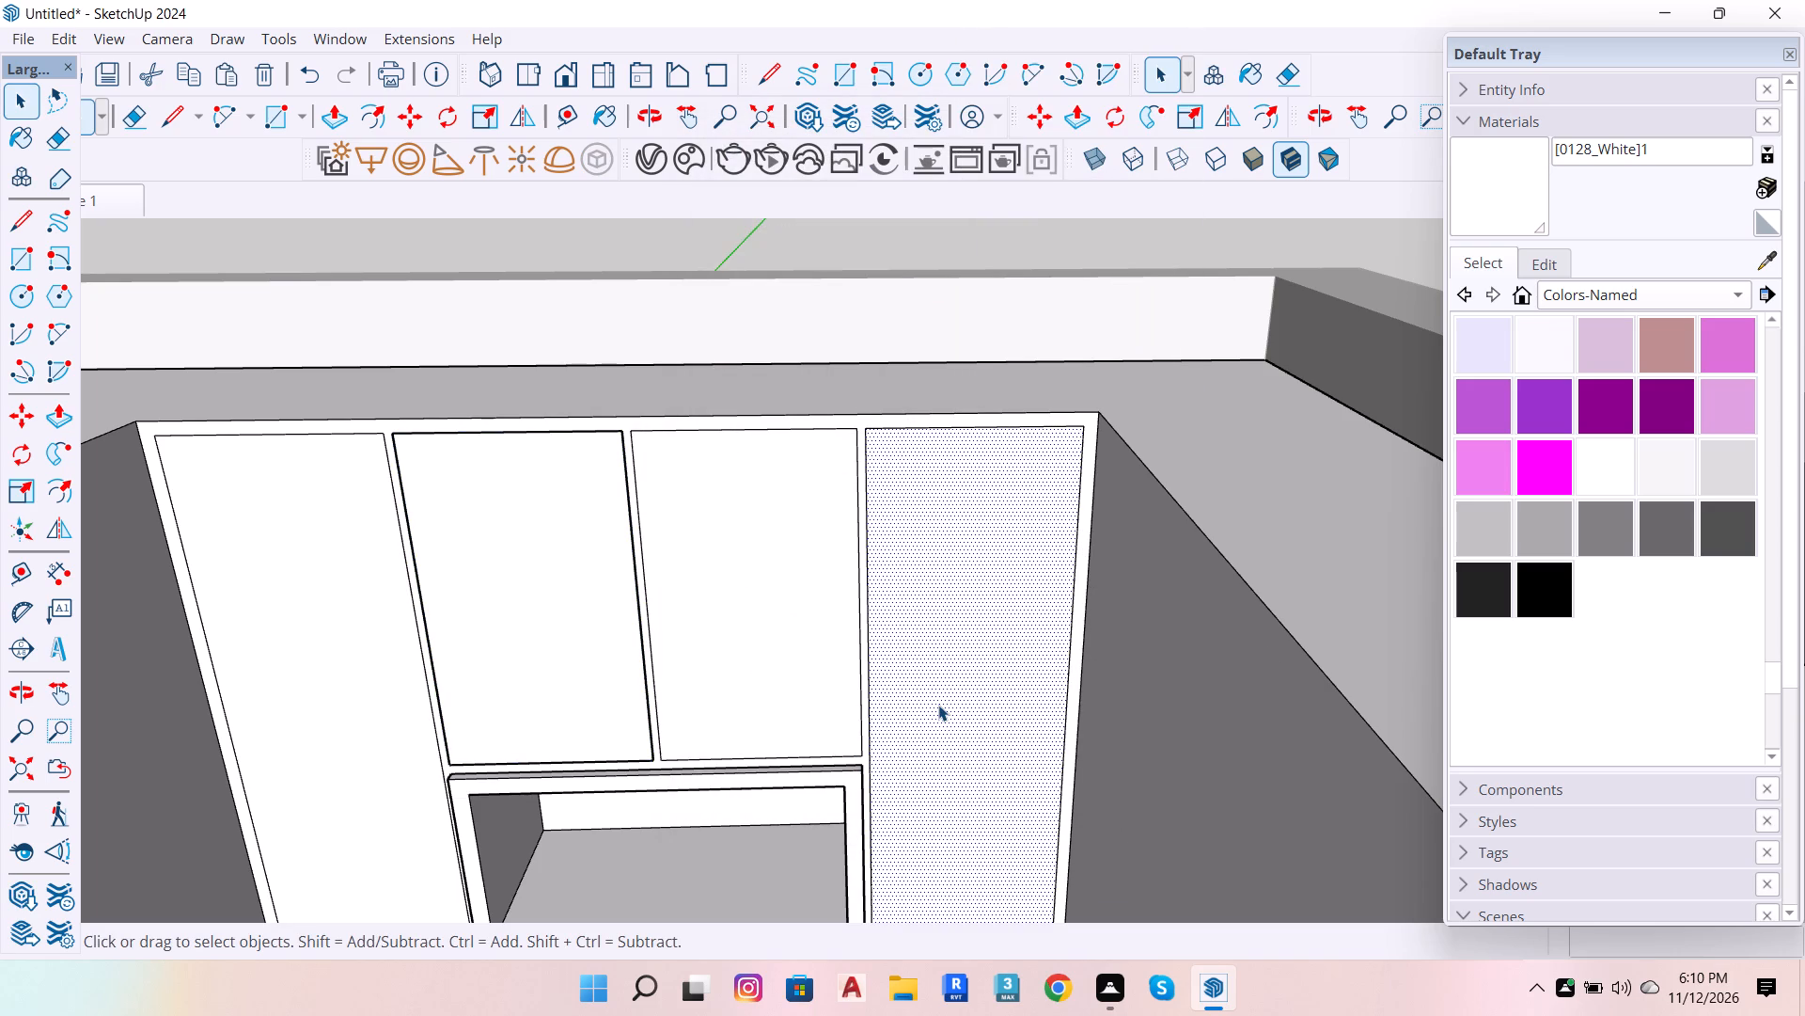
pyautogui.doubleClick(938, 705)
pyautogui.rightClick(937, 705)
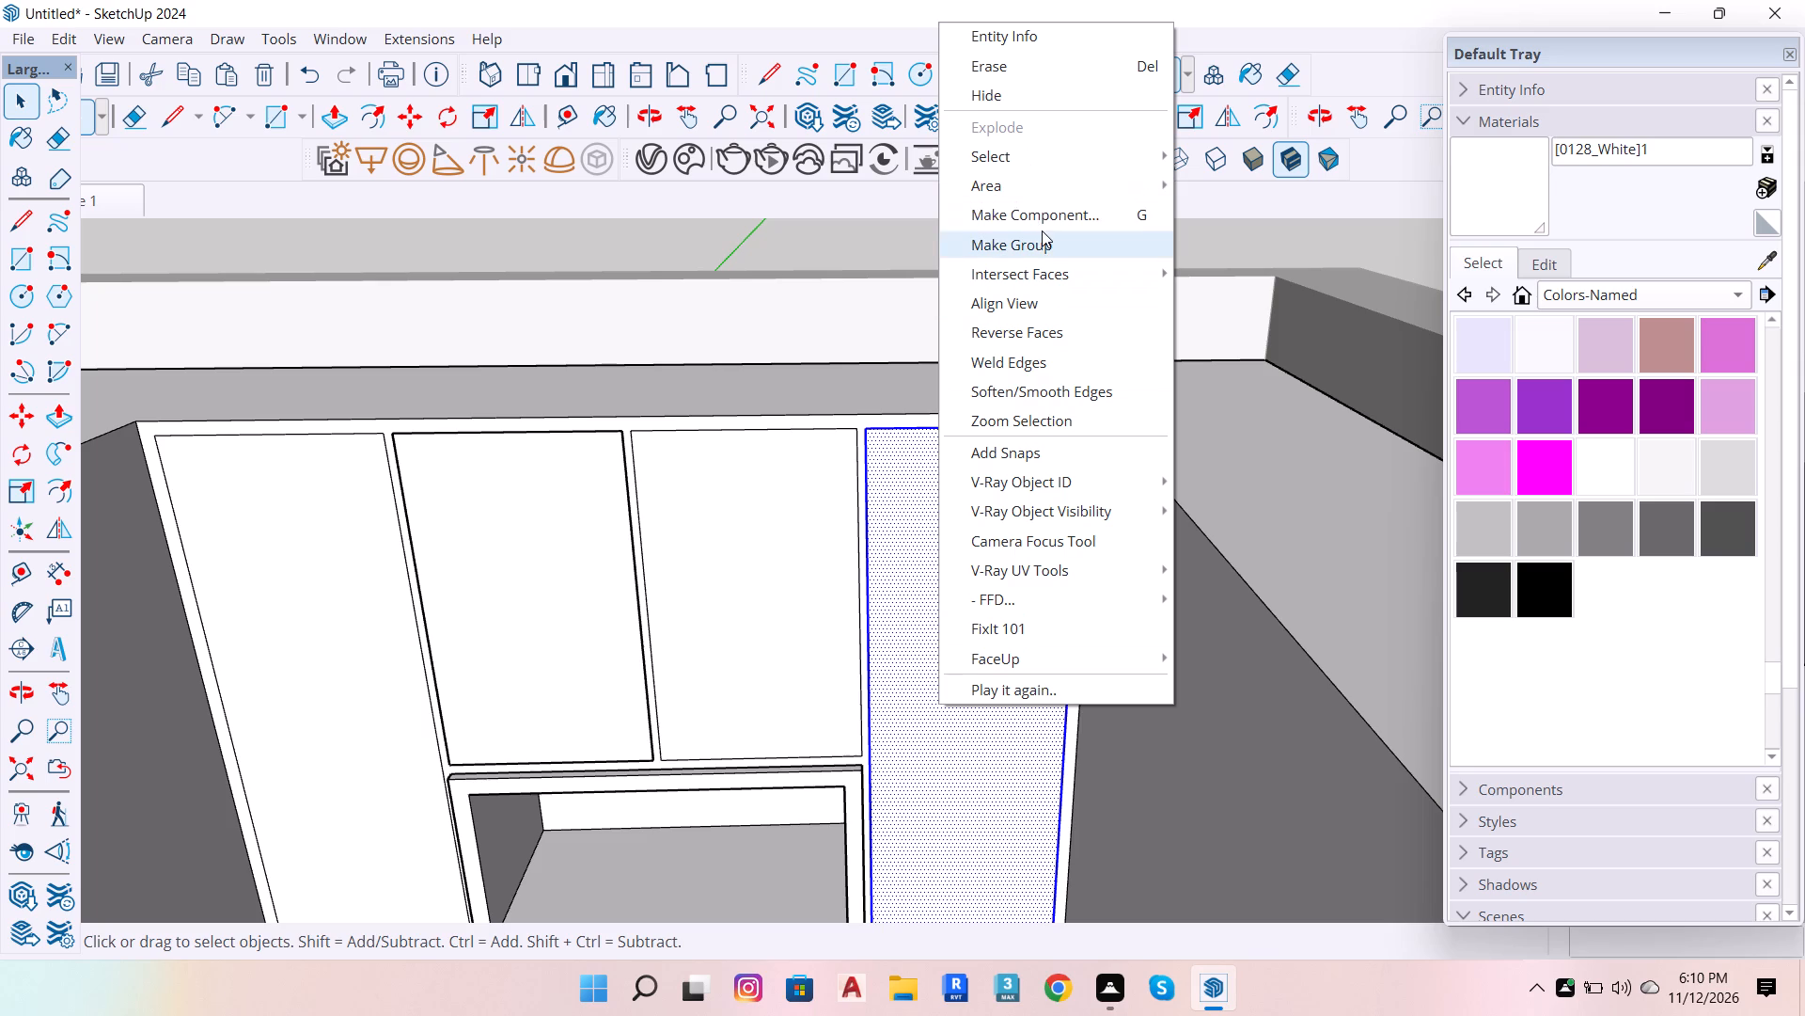
pyautogui.click(1048, 243)
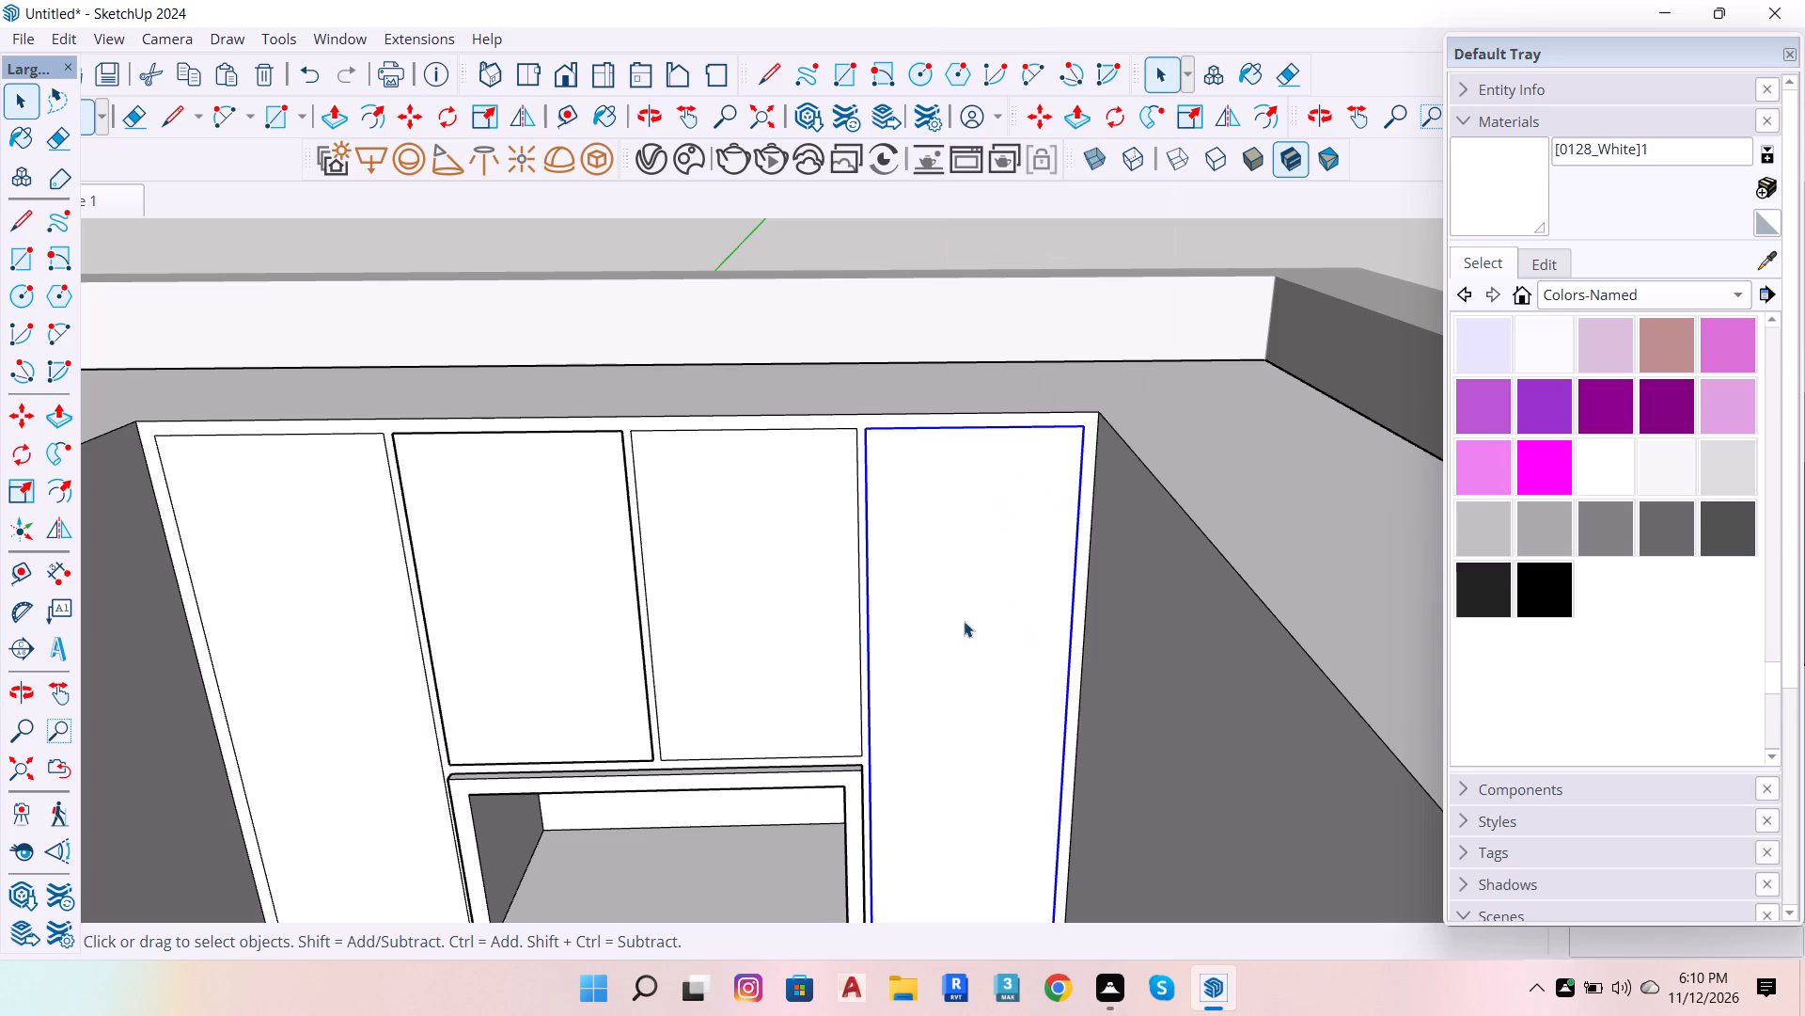
pyautogui.rightClick(969, 619)
pyautogui.click(1048, 201)
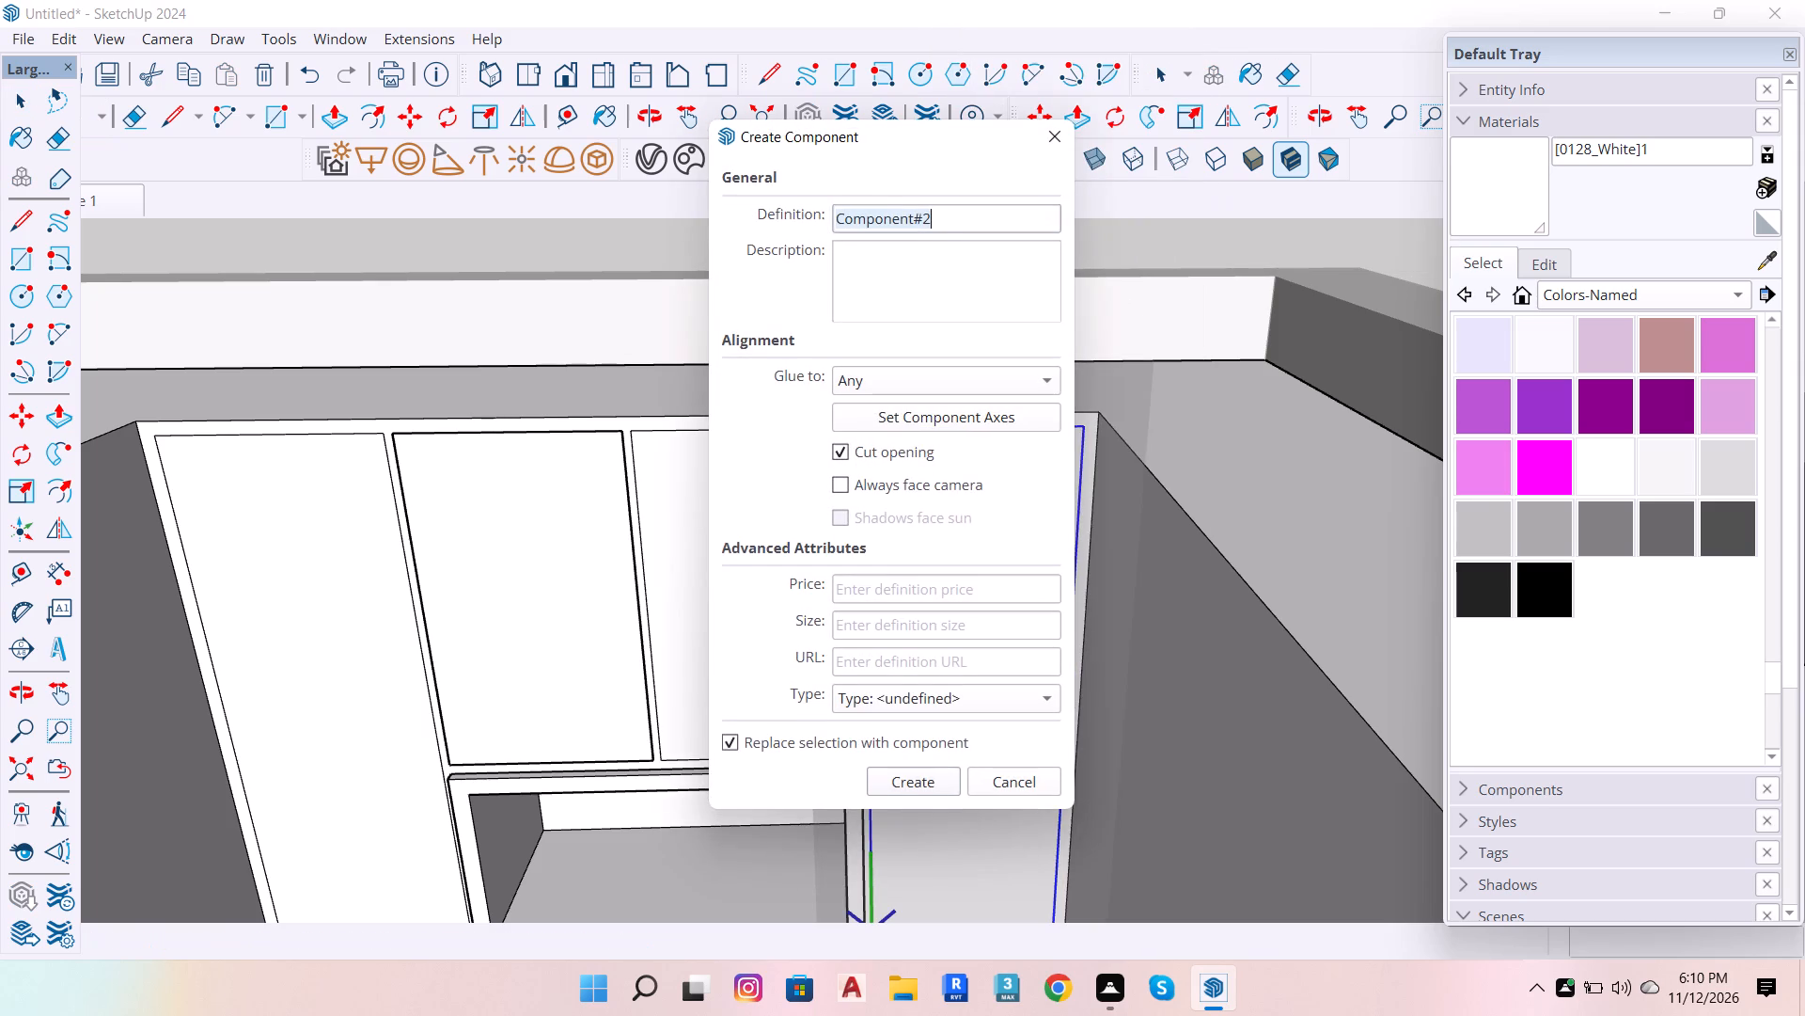
pyautogui.click(918, 792)
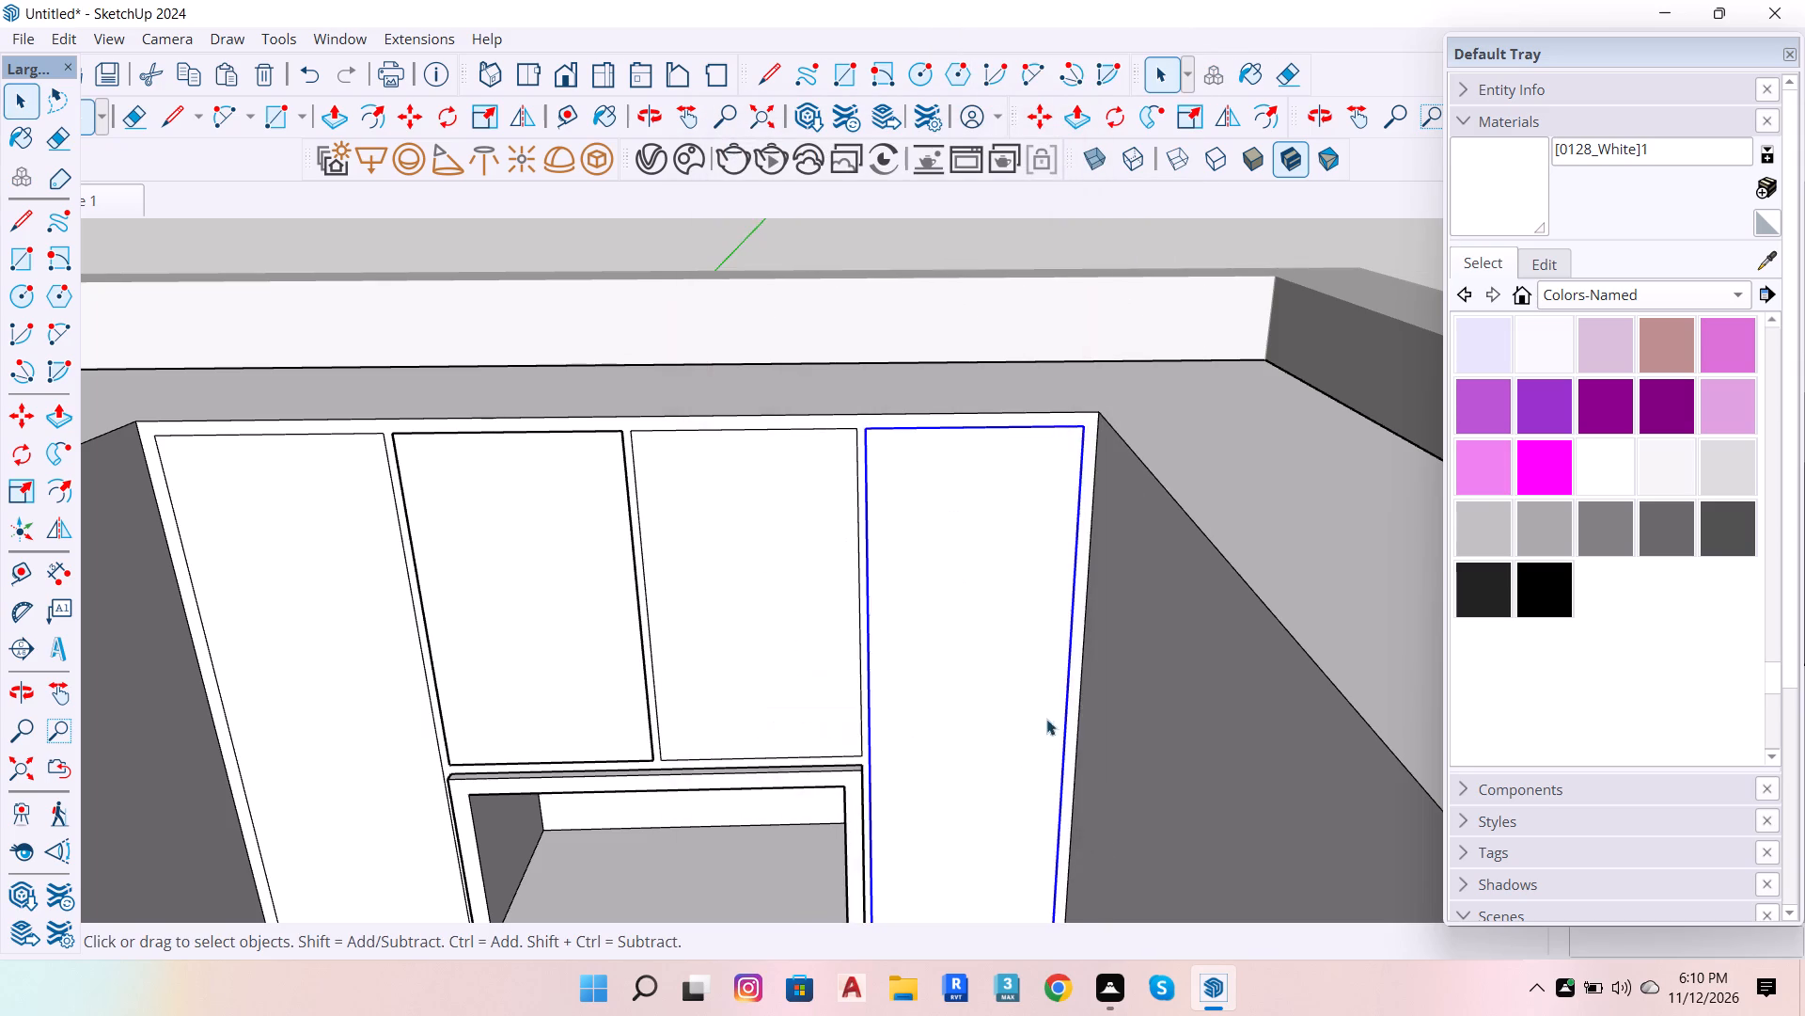
# Open the tall fourth door panel component for editing and push/pull its face outward by 0.8".
pyautogui.scroll(-7, 1047, 716)
pyautogui.click(1034, 385)
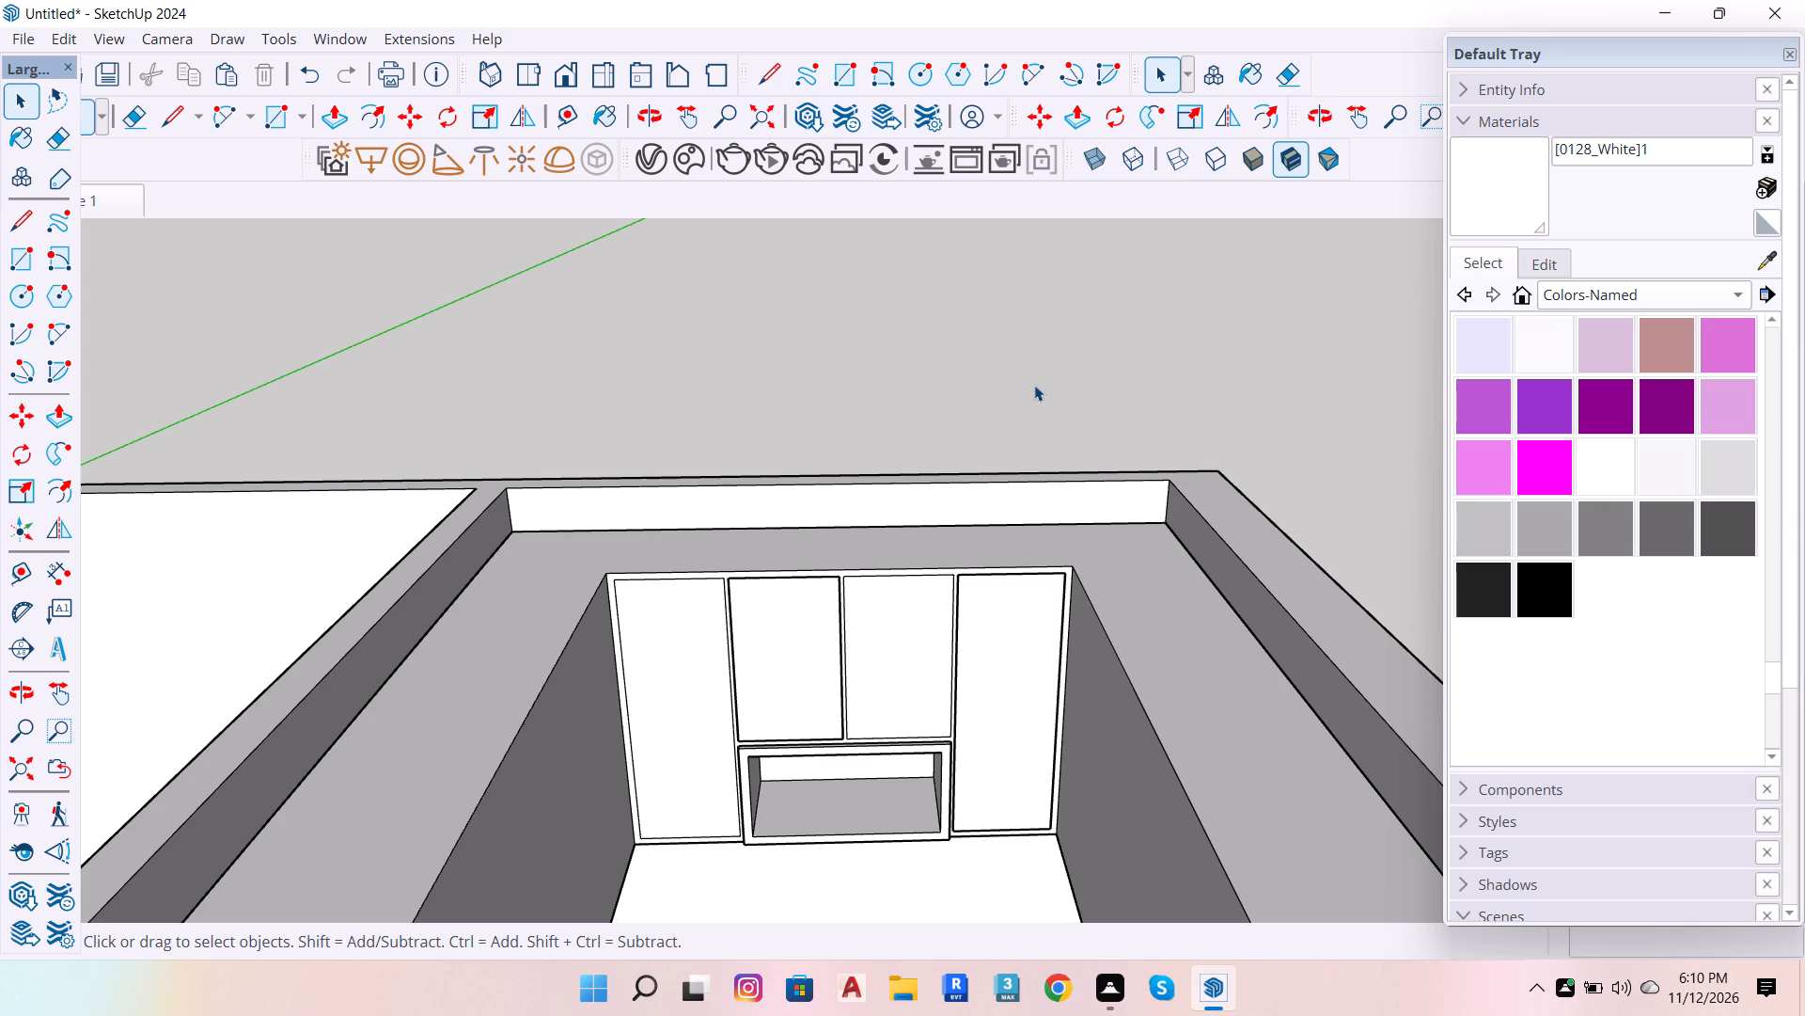
pyautogui.scroll(6, 1037, 624)
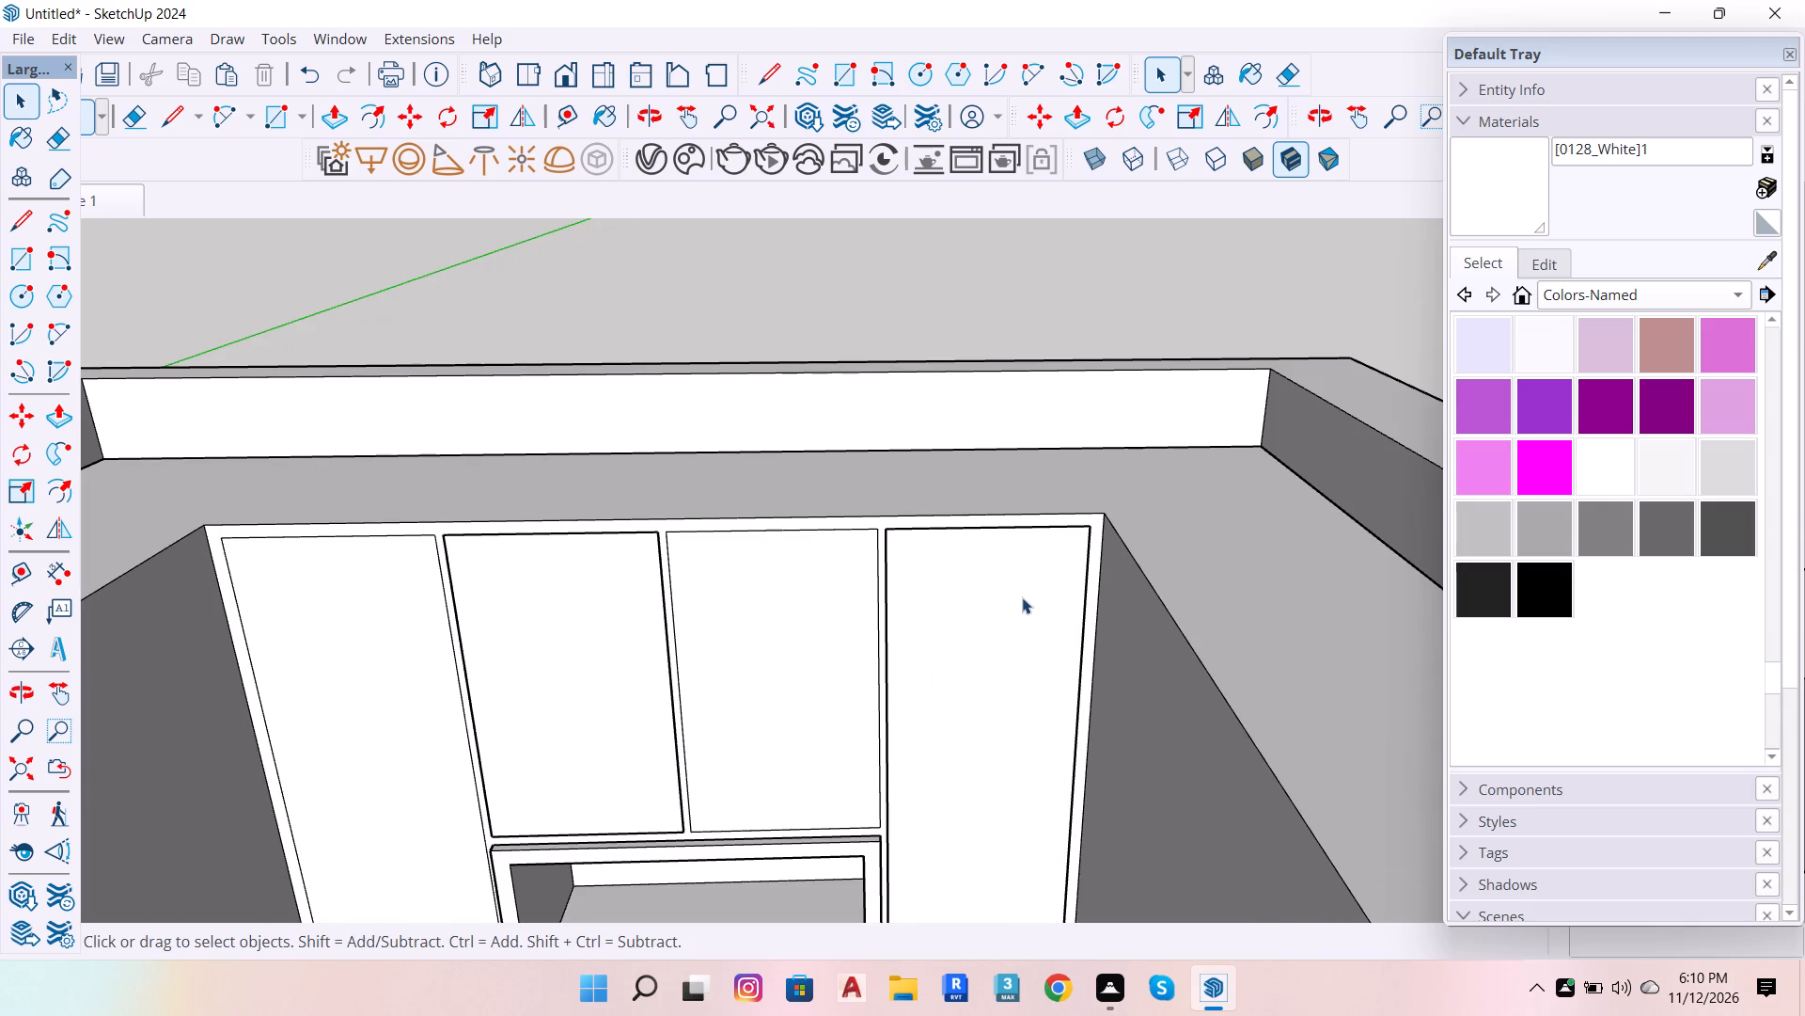
pyautogui.click(1008, 586)
pyautogui.doubleClick(1008, 586)
pyautogui.doubleClick(1008, 586)
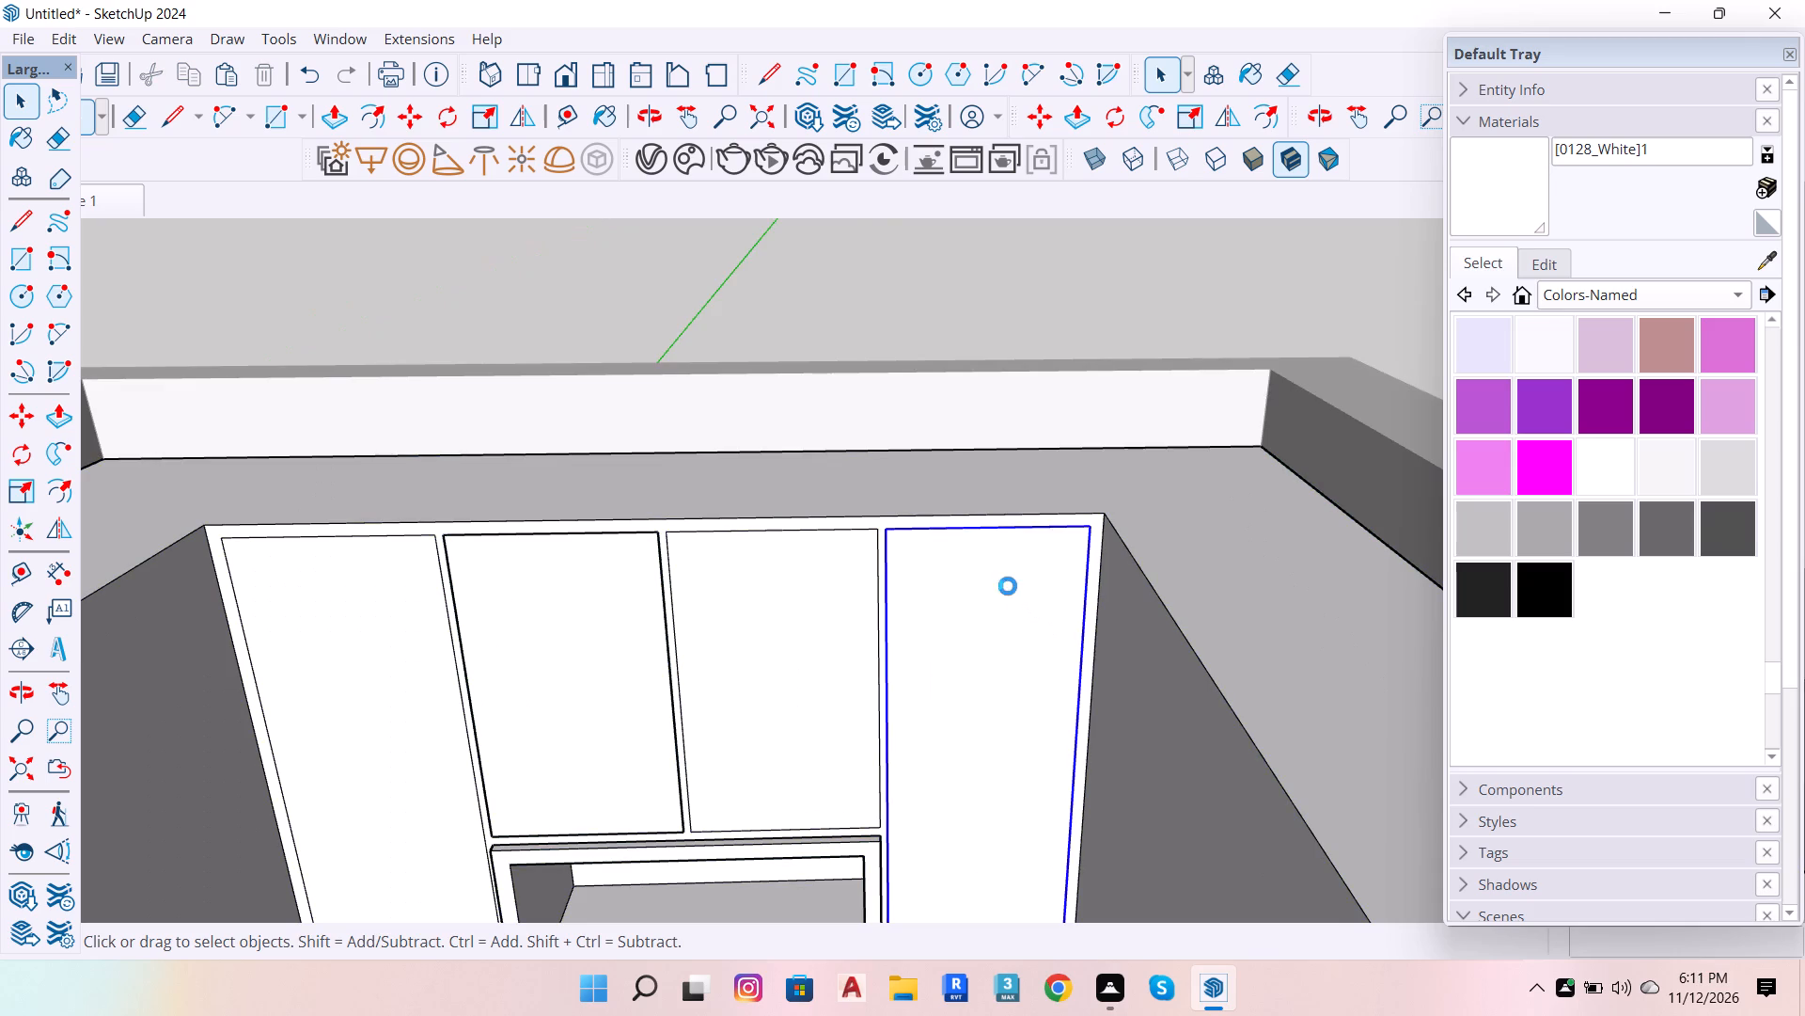
pyautogui.click(1008, 586)
pyautogui.press('p')
pyautogui.click(1008, 586)
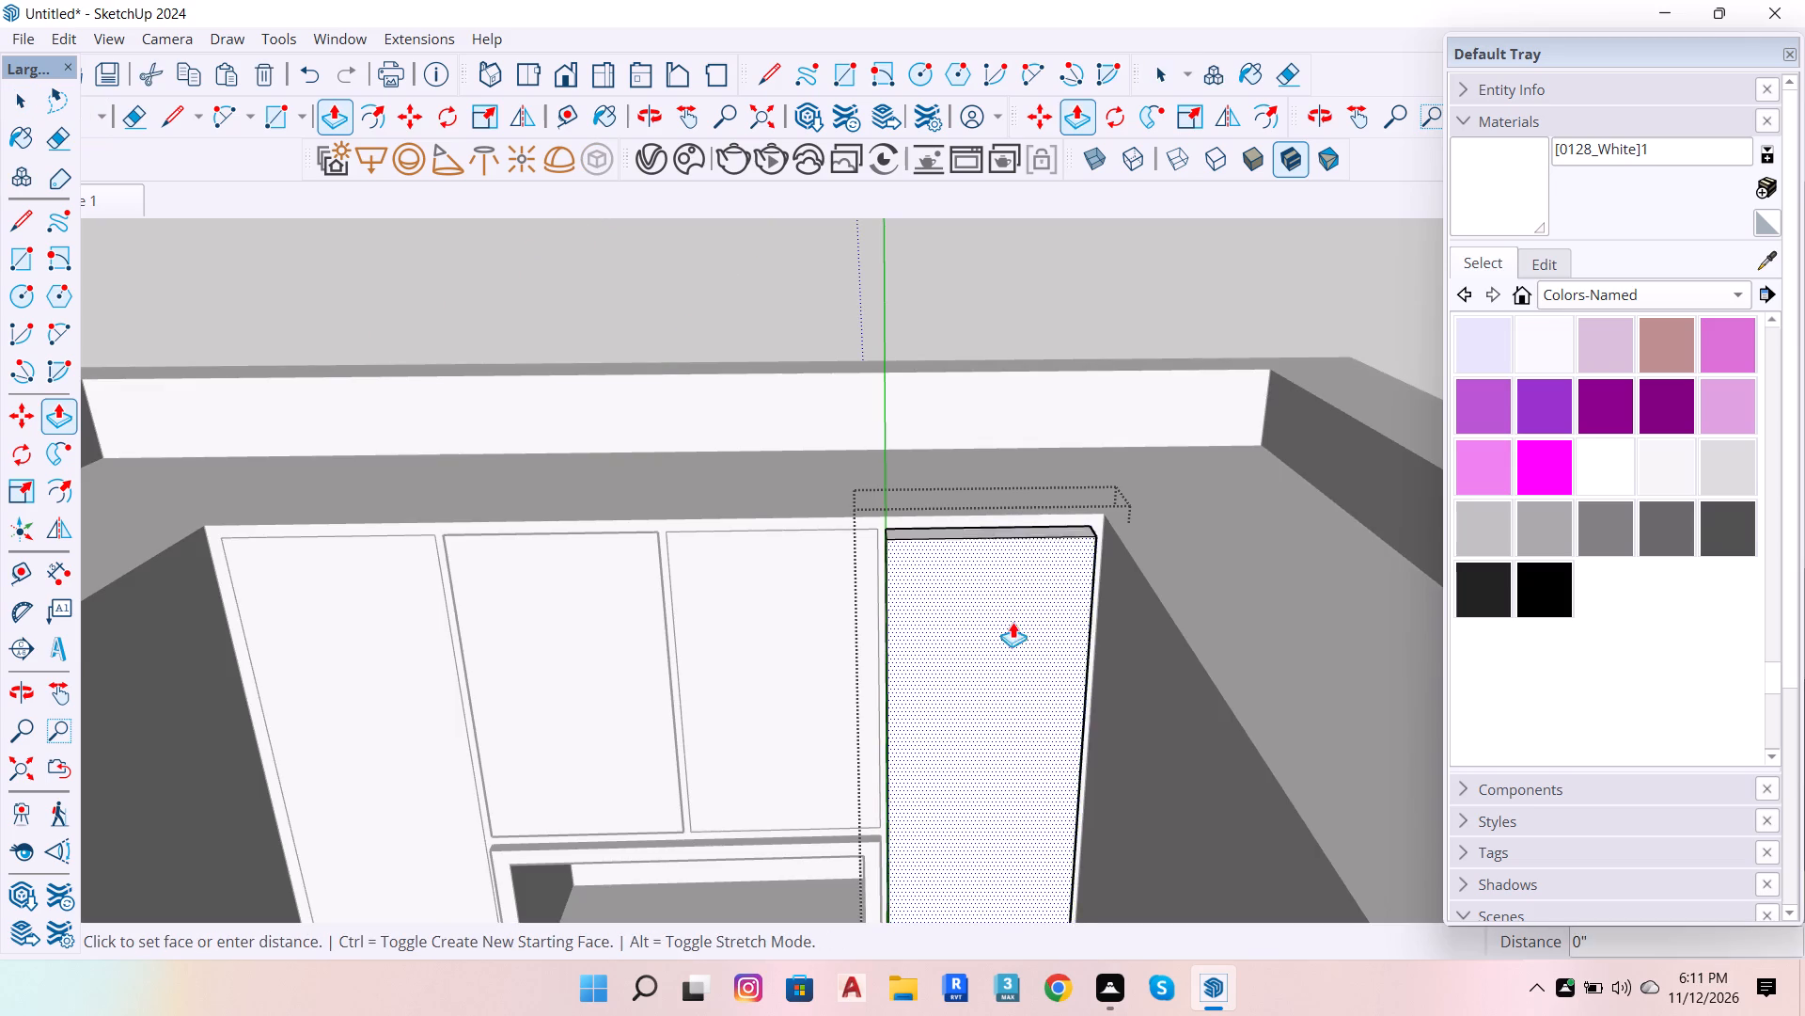
pyautogui.write('.8')
pyautogui.press('Return')
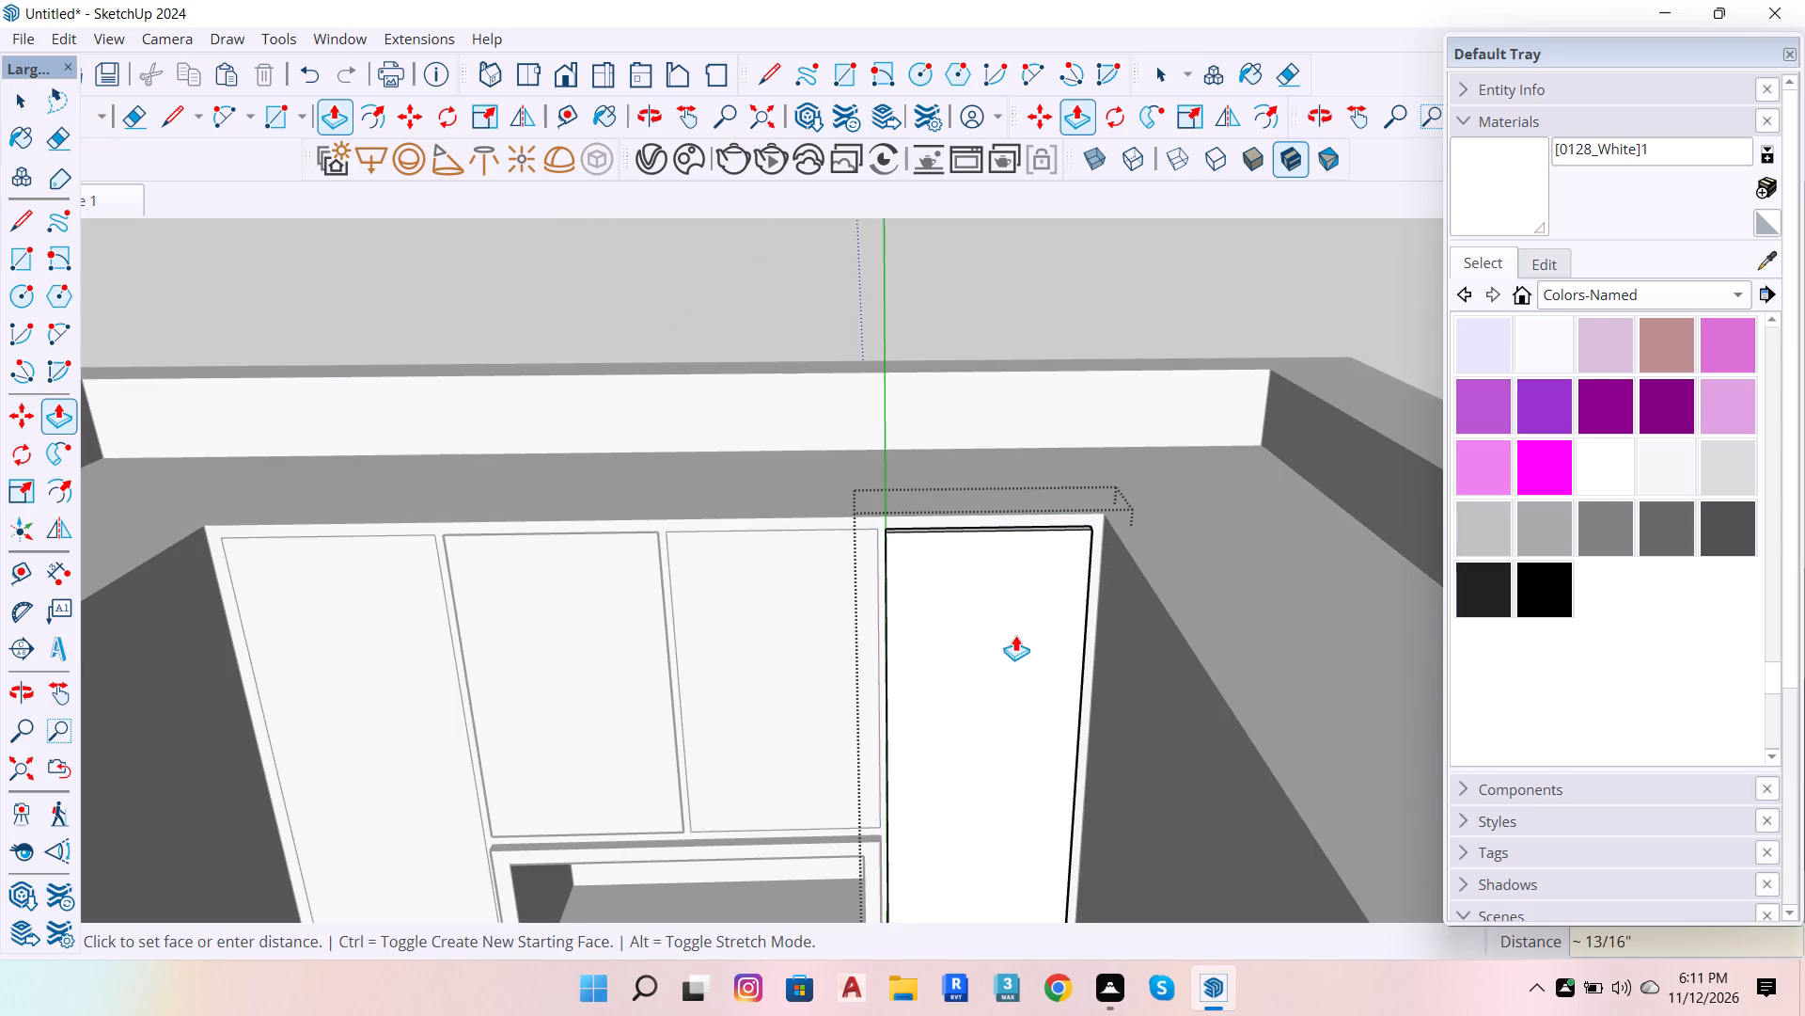
pyautogui.press('space')
# Open the second upper door panel component for editing and push/pull its face outward by 0.8".
pyautogui.tripleClick(636, 615)
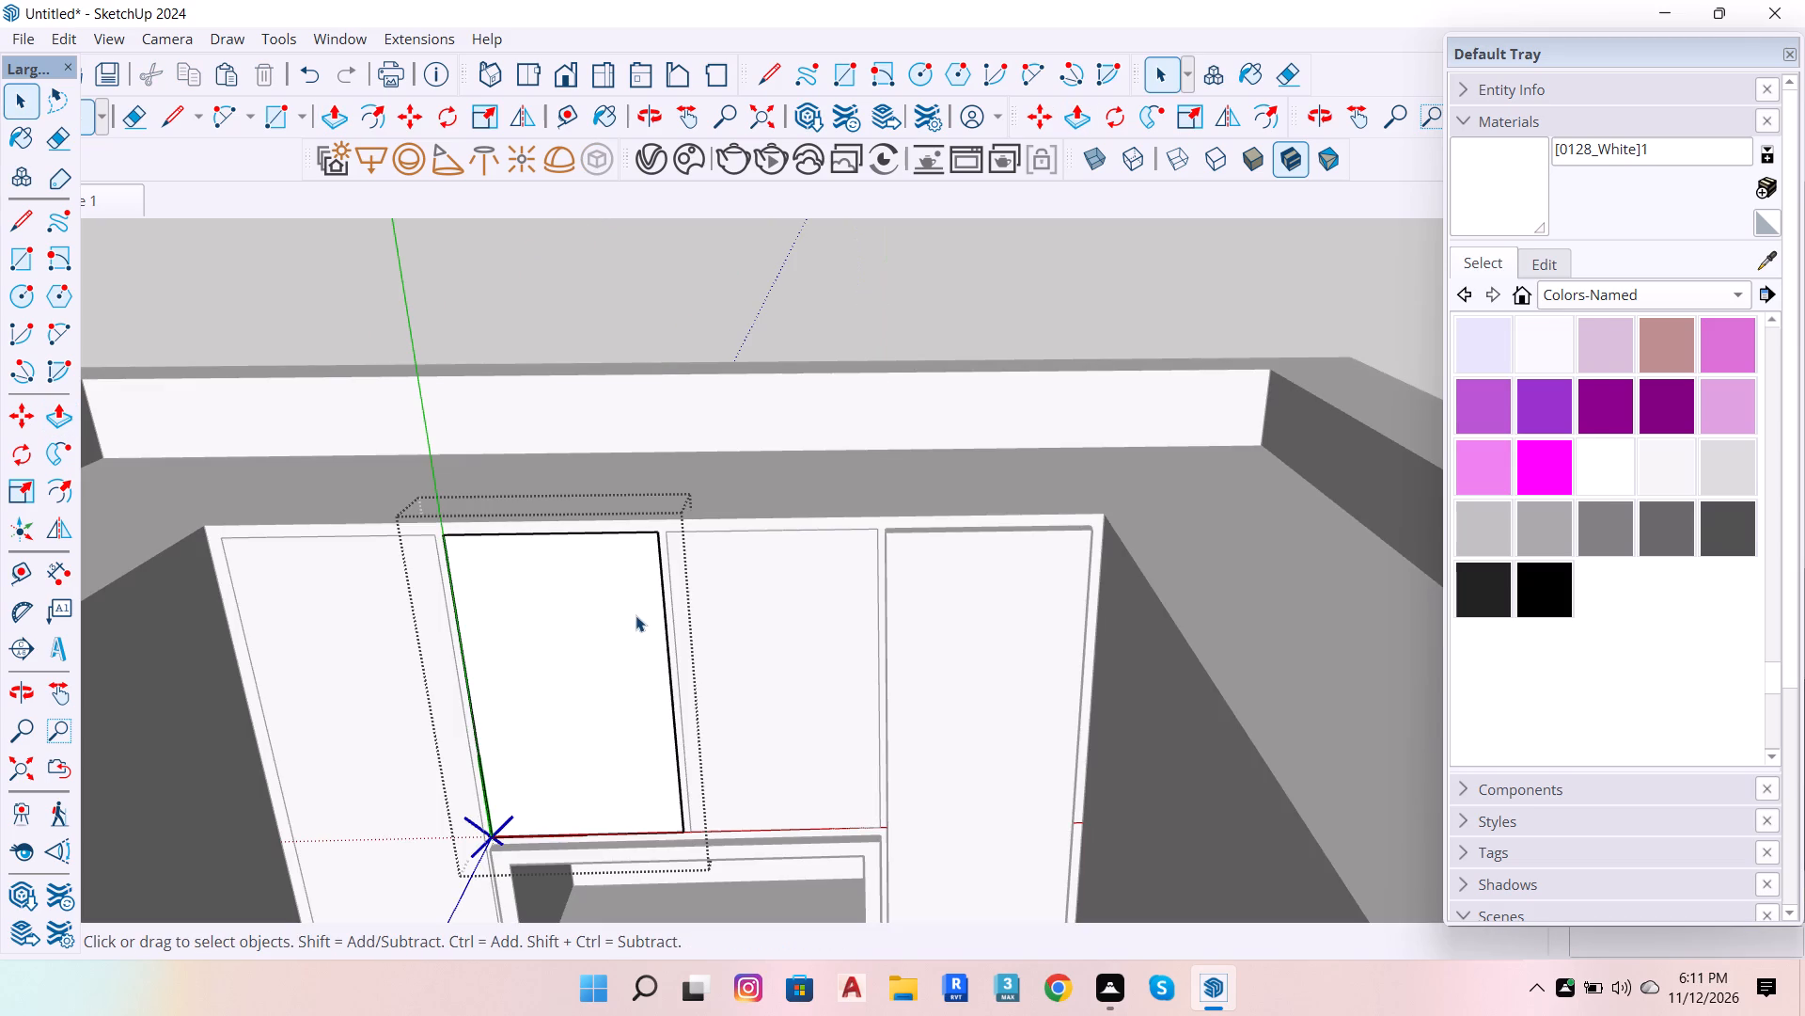
pyautogui.press('p')
pyautogui.click(636, 615)
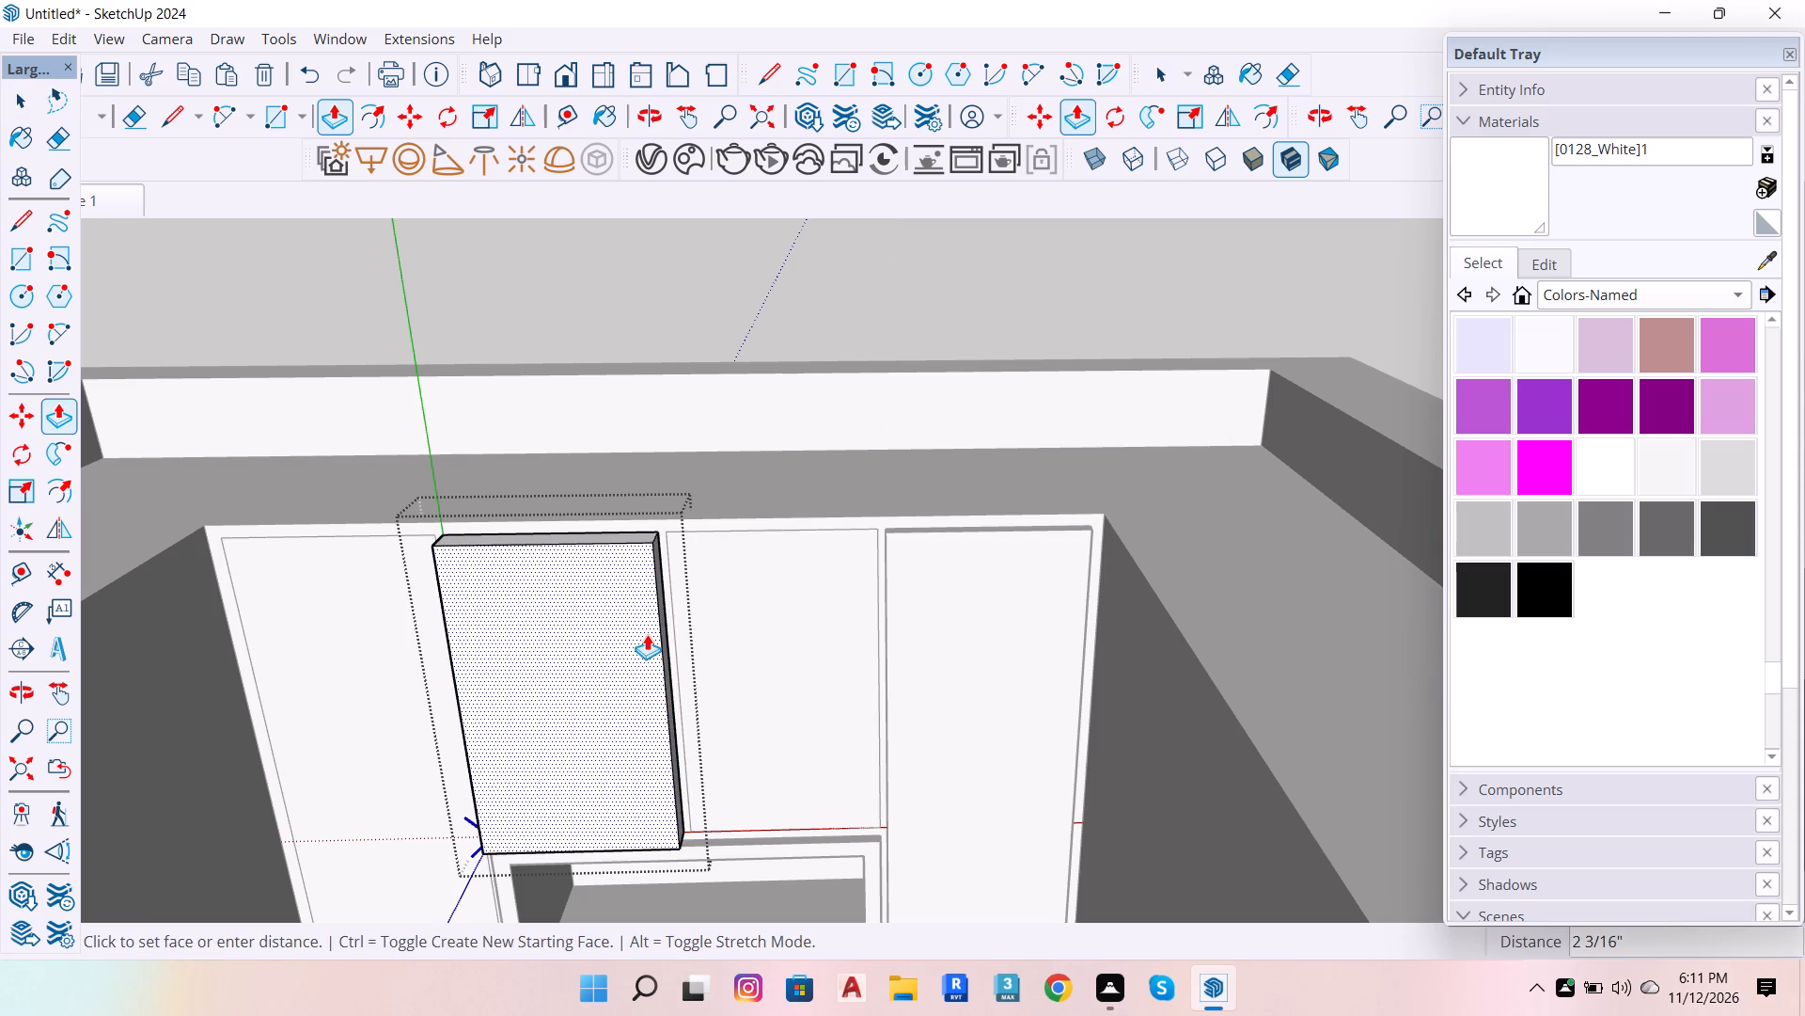
pyautogui.write('.8')
pyautogui.press('Return')
pyautogui.press('space')
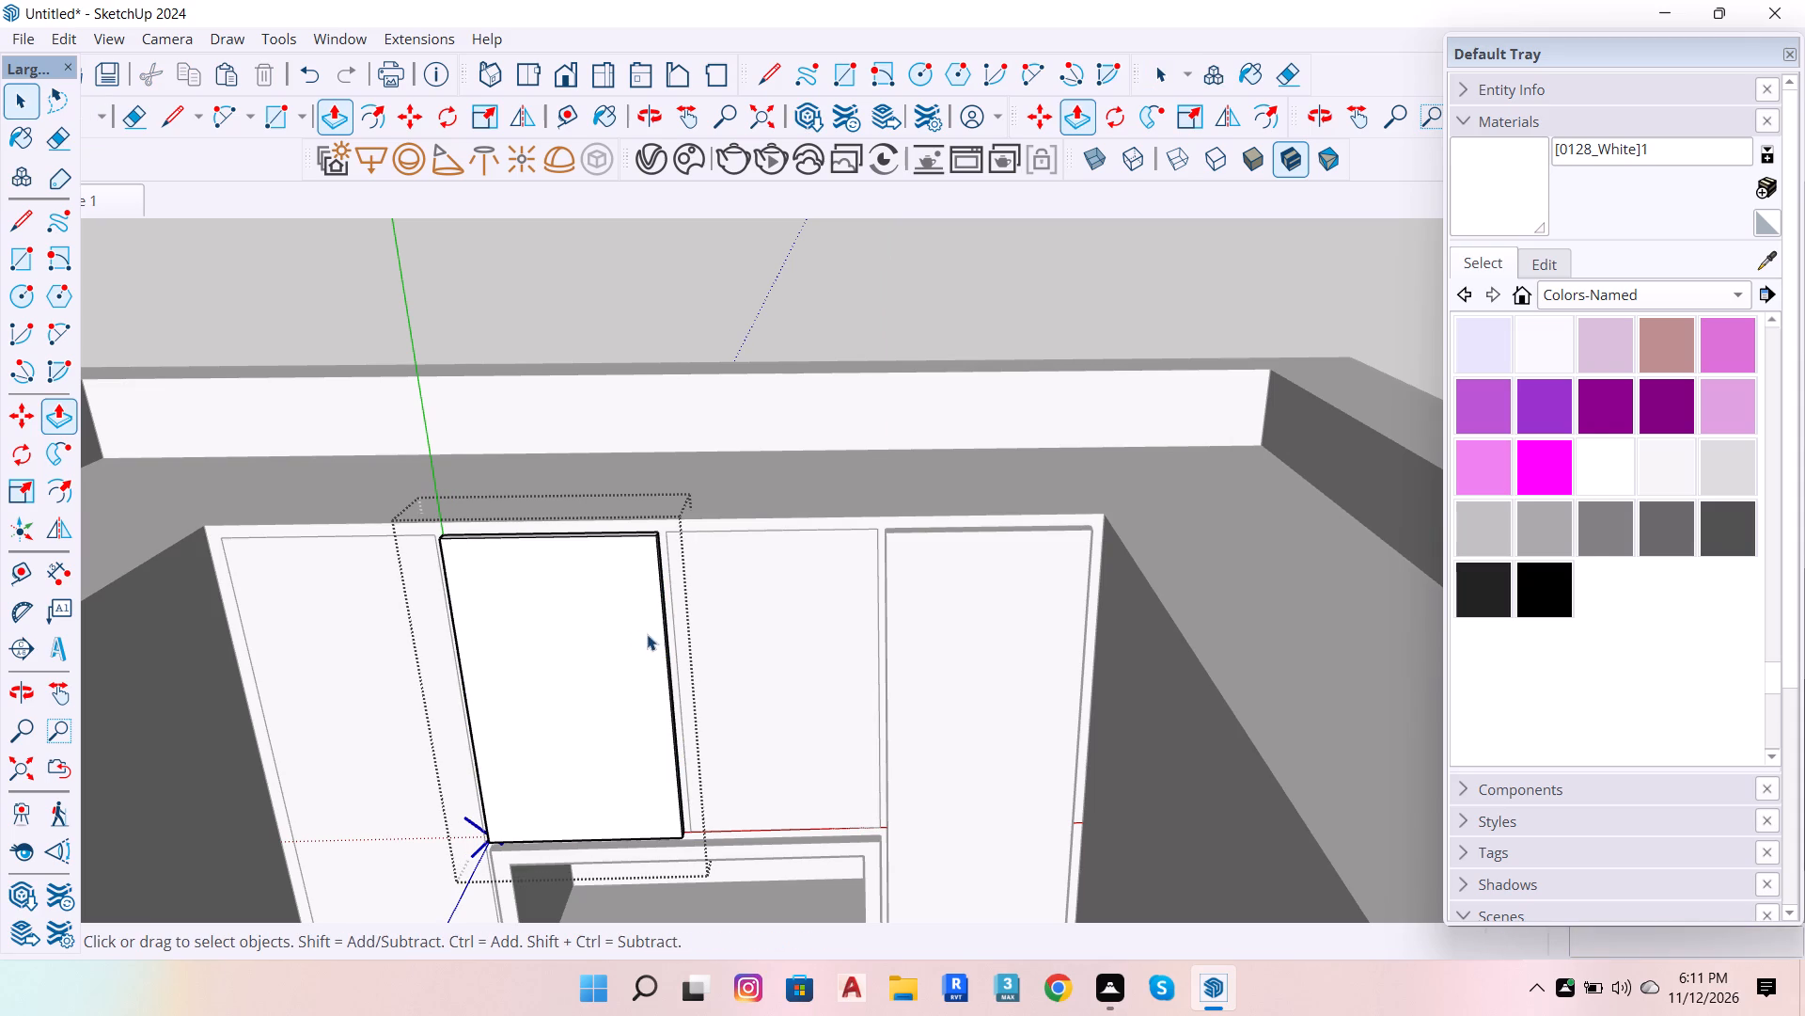
# Copy the tall fourth door component onto the first door outline from the left, aligning matching upper corners.
pyautogui.click(1000, 584)
pyautogui.scroll(6, 1073, 537)
pyautogui.click(1082, 534)
pyautogui.scroll(4, 1105, 514)
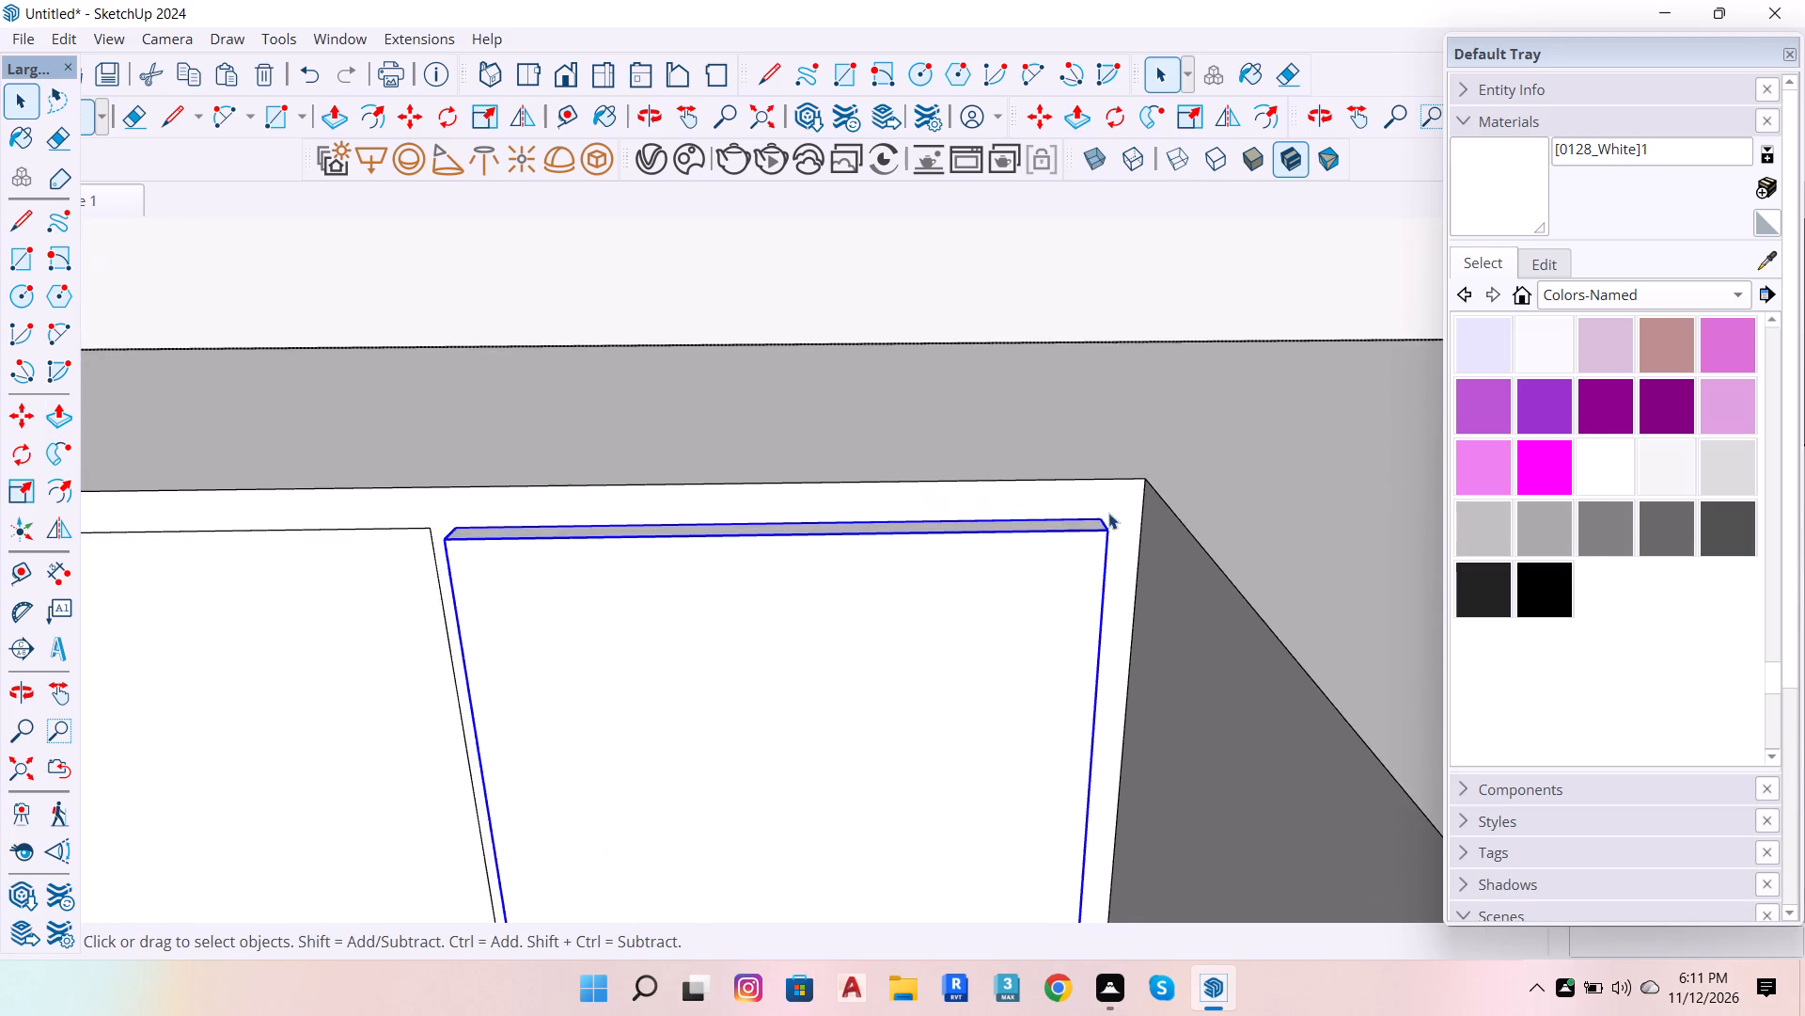
pyautogui.scroll(7, 1108, 513)
pyautogui.press('m')
pyautogui.scroll(4, 1110, 506)
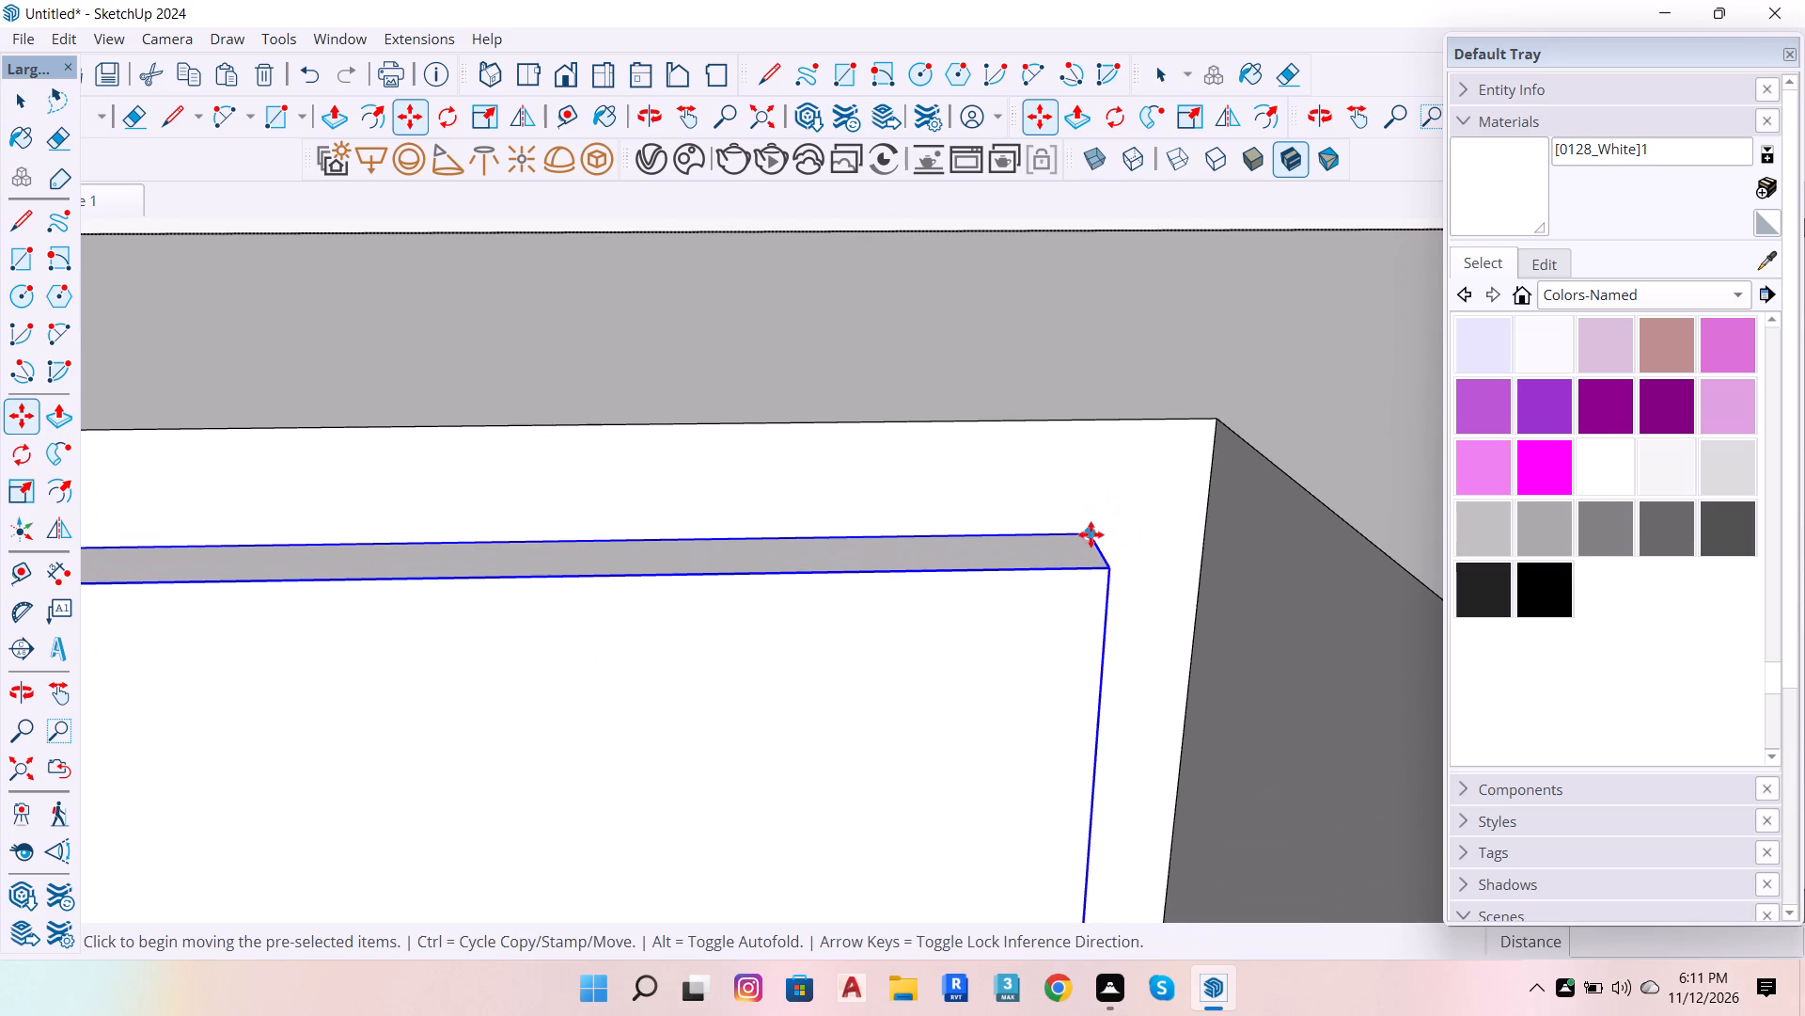
pyautogui.click(1091, 534)
pyautogui.scroll(-15, 1203, 498)
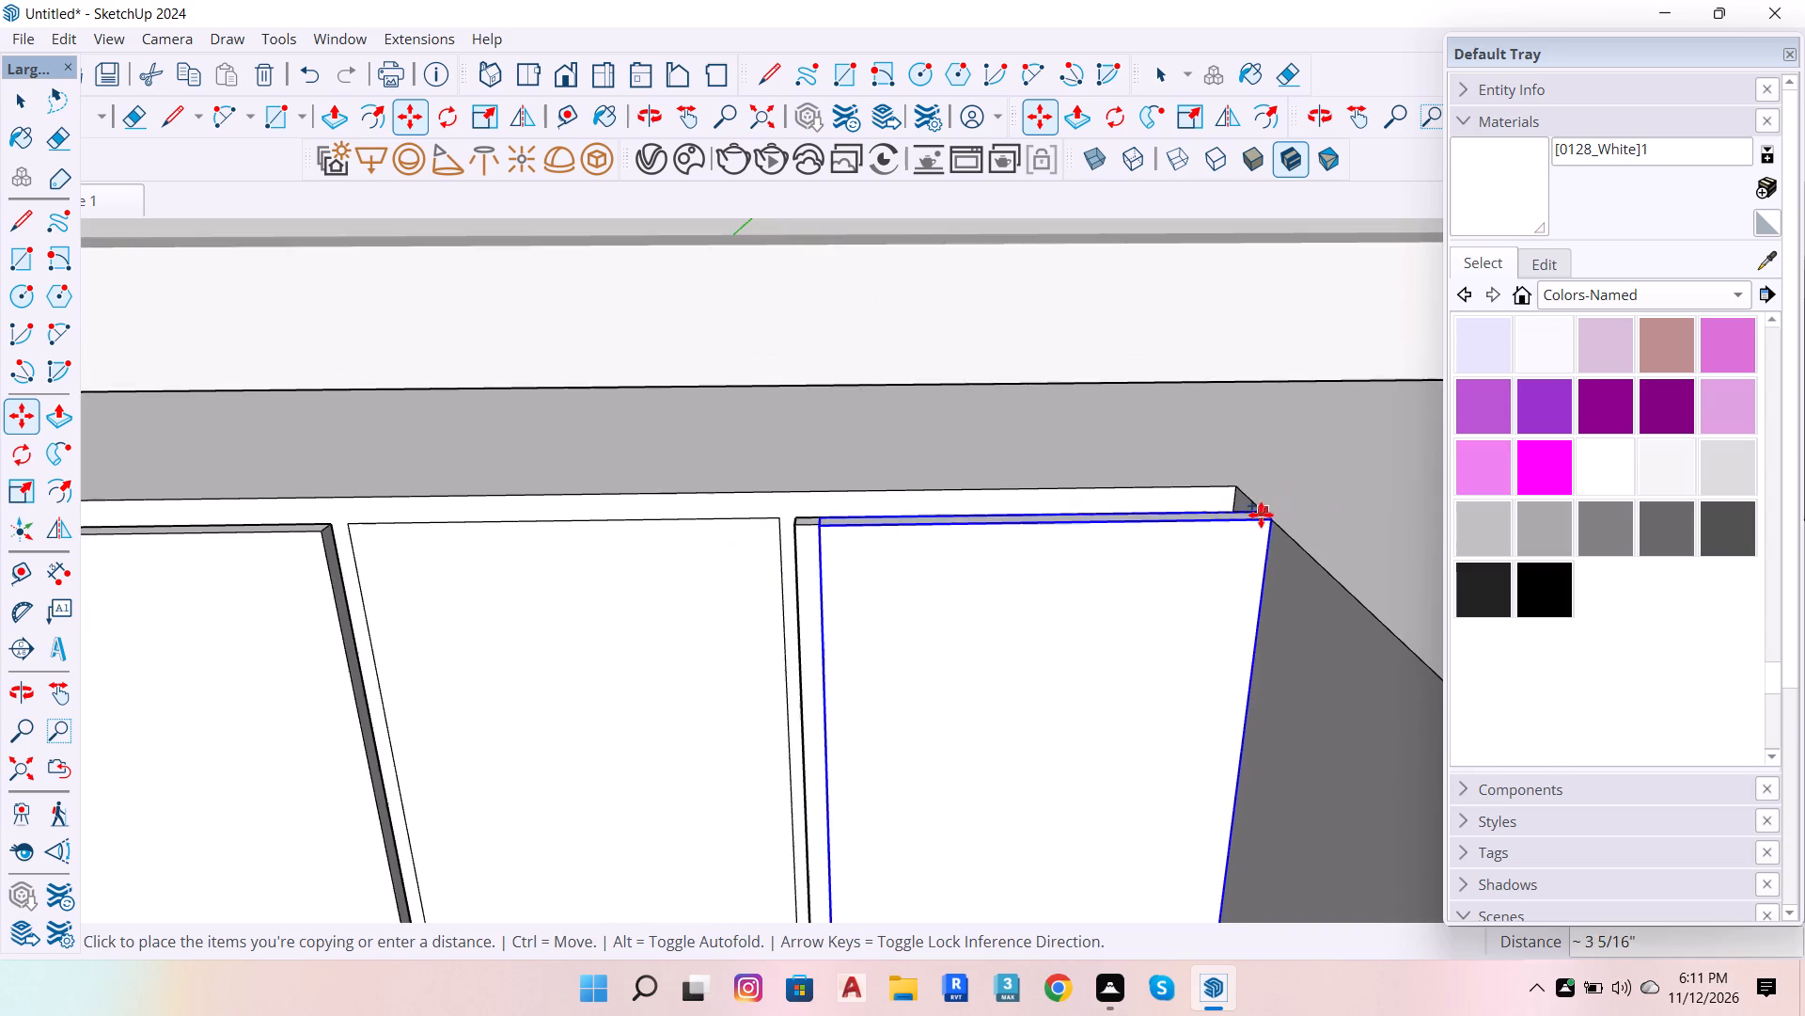
pyautogui.scroll(-13, 1261, 515)
pyautogui.scroll(5, 765, 613)
pyautogui.scroll(2, 737, 509)
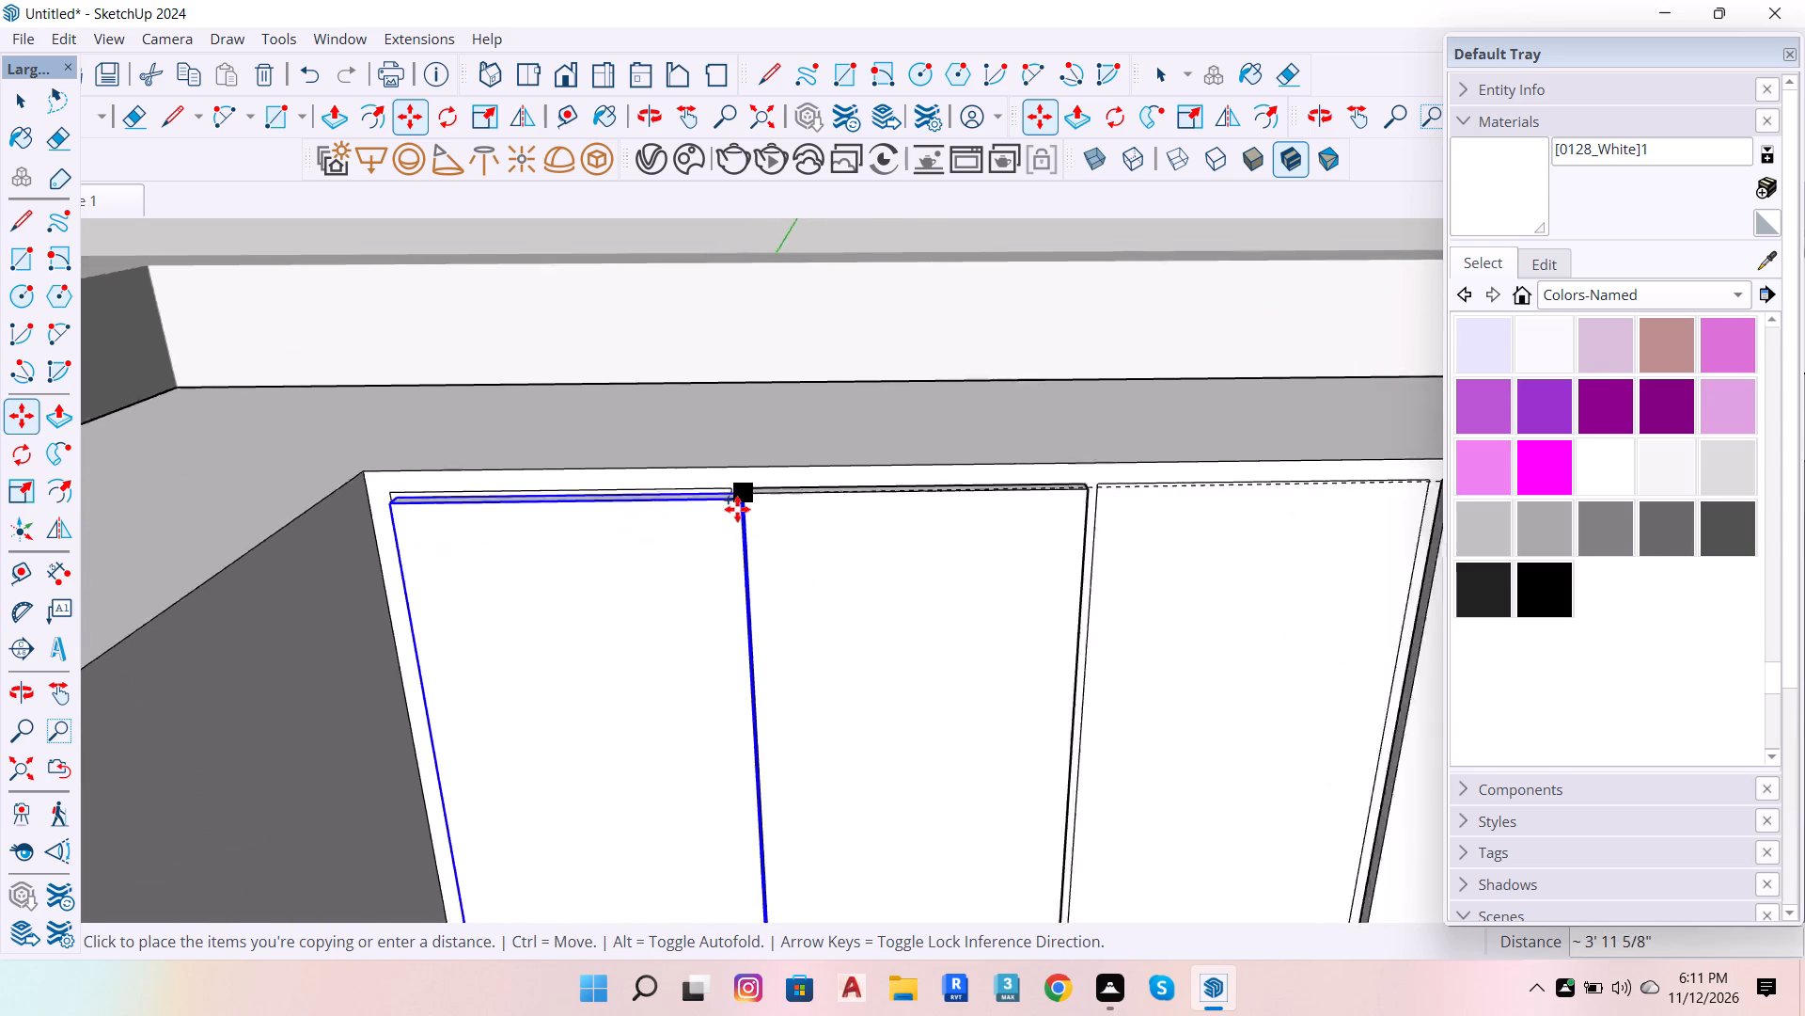
pyautogui.scroll(8, 737, 509)
pyautogui.click(730, 478)
pyautogui.scroll(-7, 708, 512)
pyautogui.press('space')
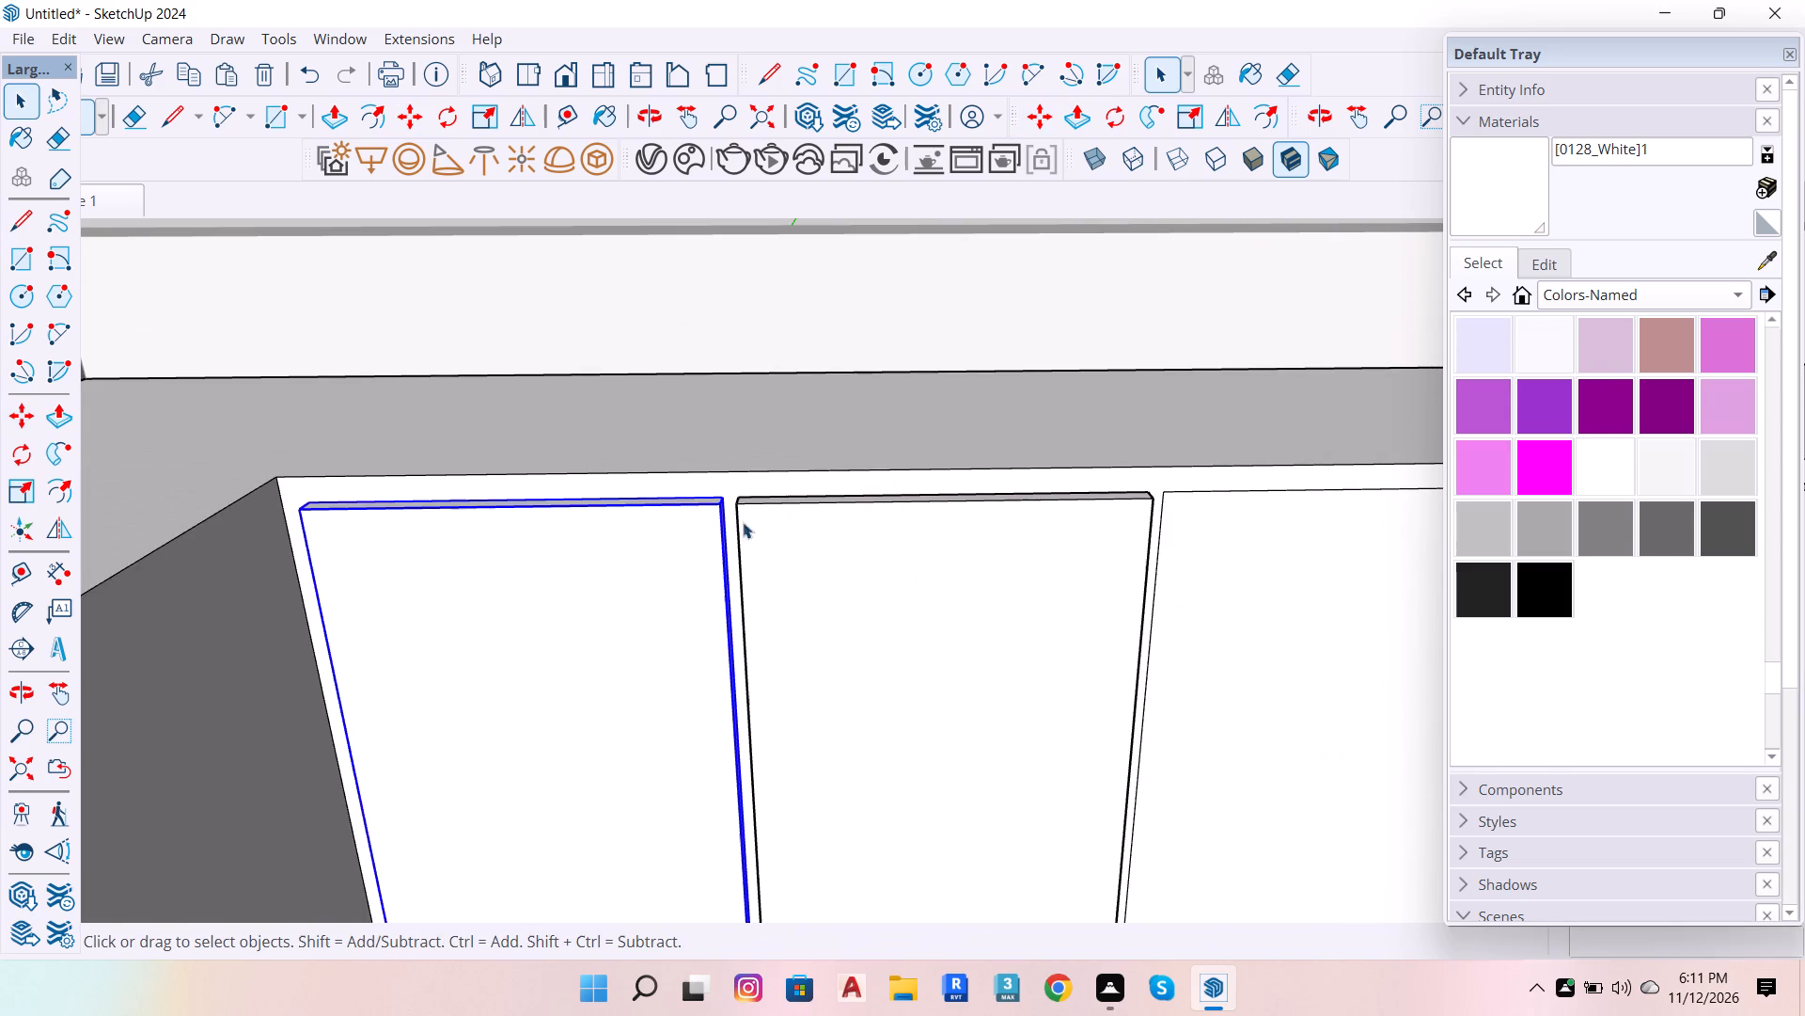
# Copy the second door component onto the third door outline above the niche, matching upper corners, and leave the cabinet group.
pyautogui.click(875, 583)
pyautogui.scroll(-7, 721, 558)
pyautogui.scroll(6, 1078, 573)
pyautogui.scroll(3, 871, 515)
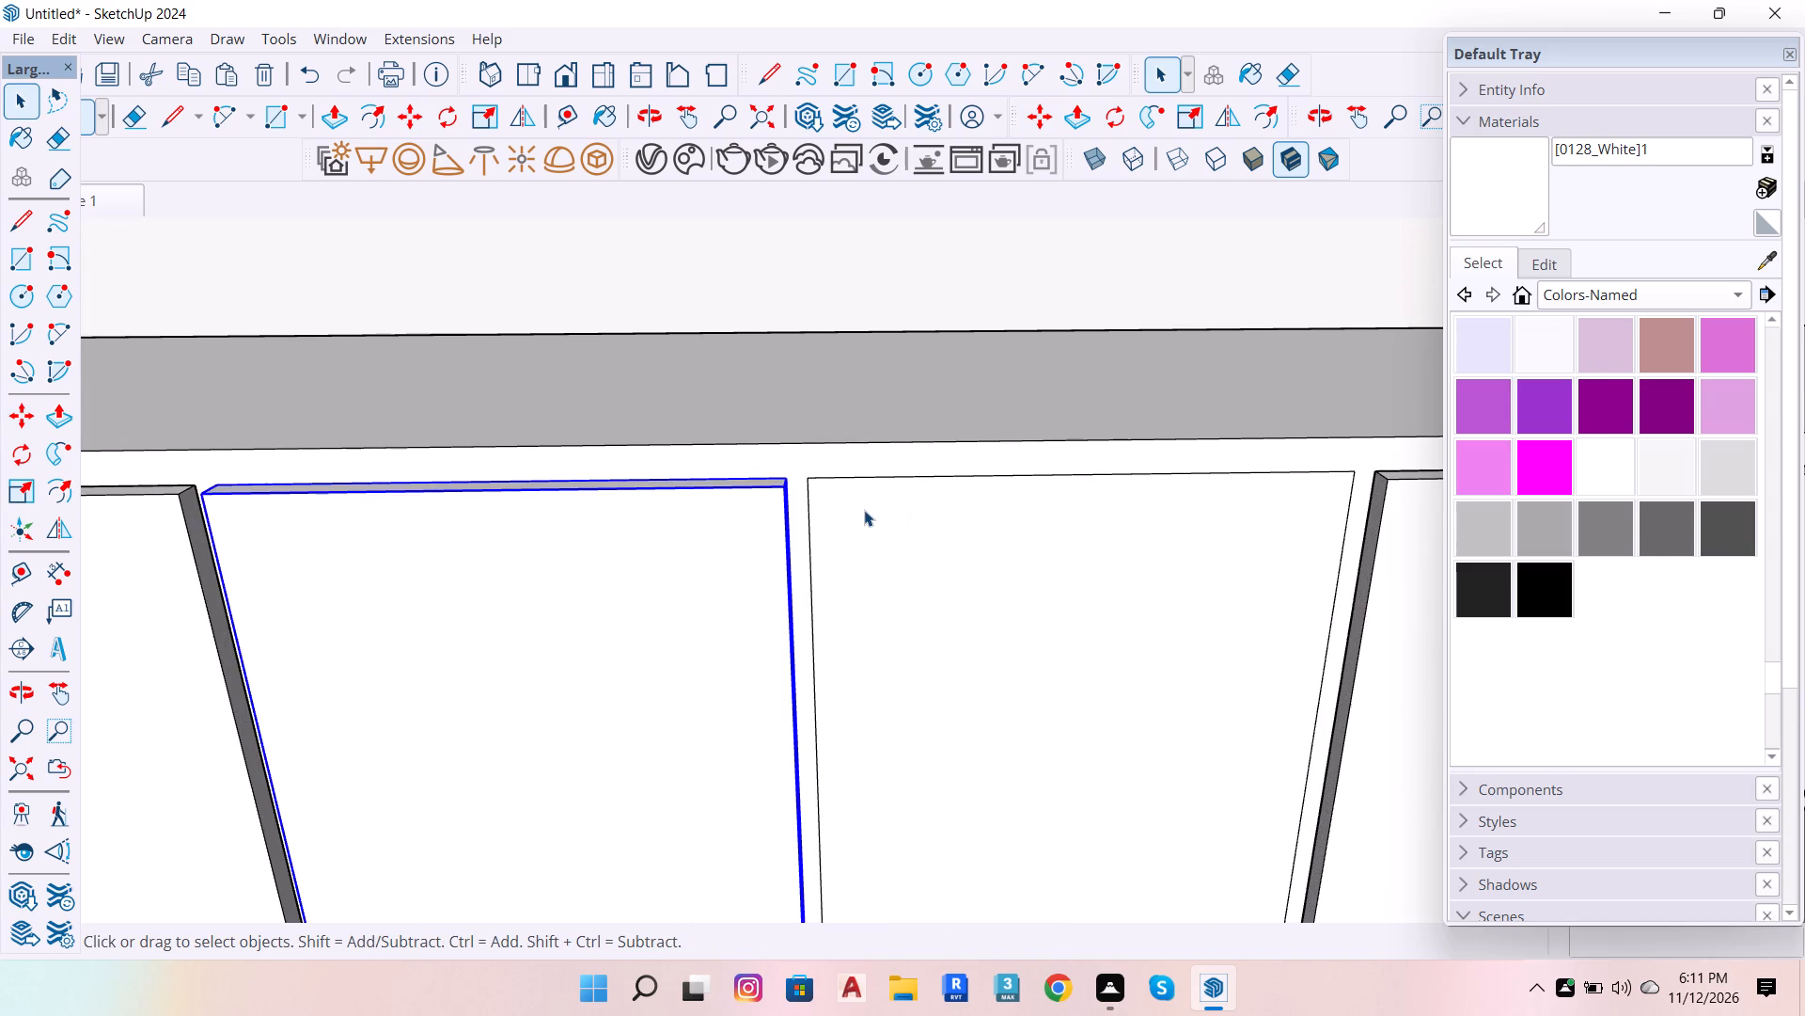
pyautogui.press('m')
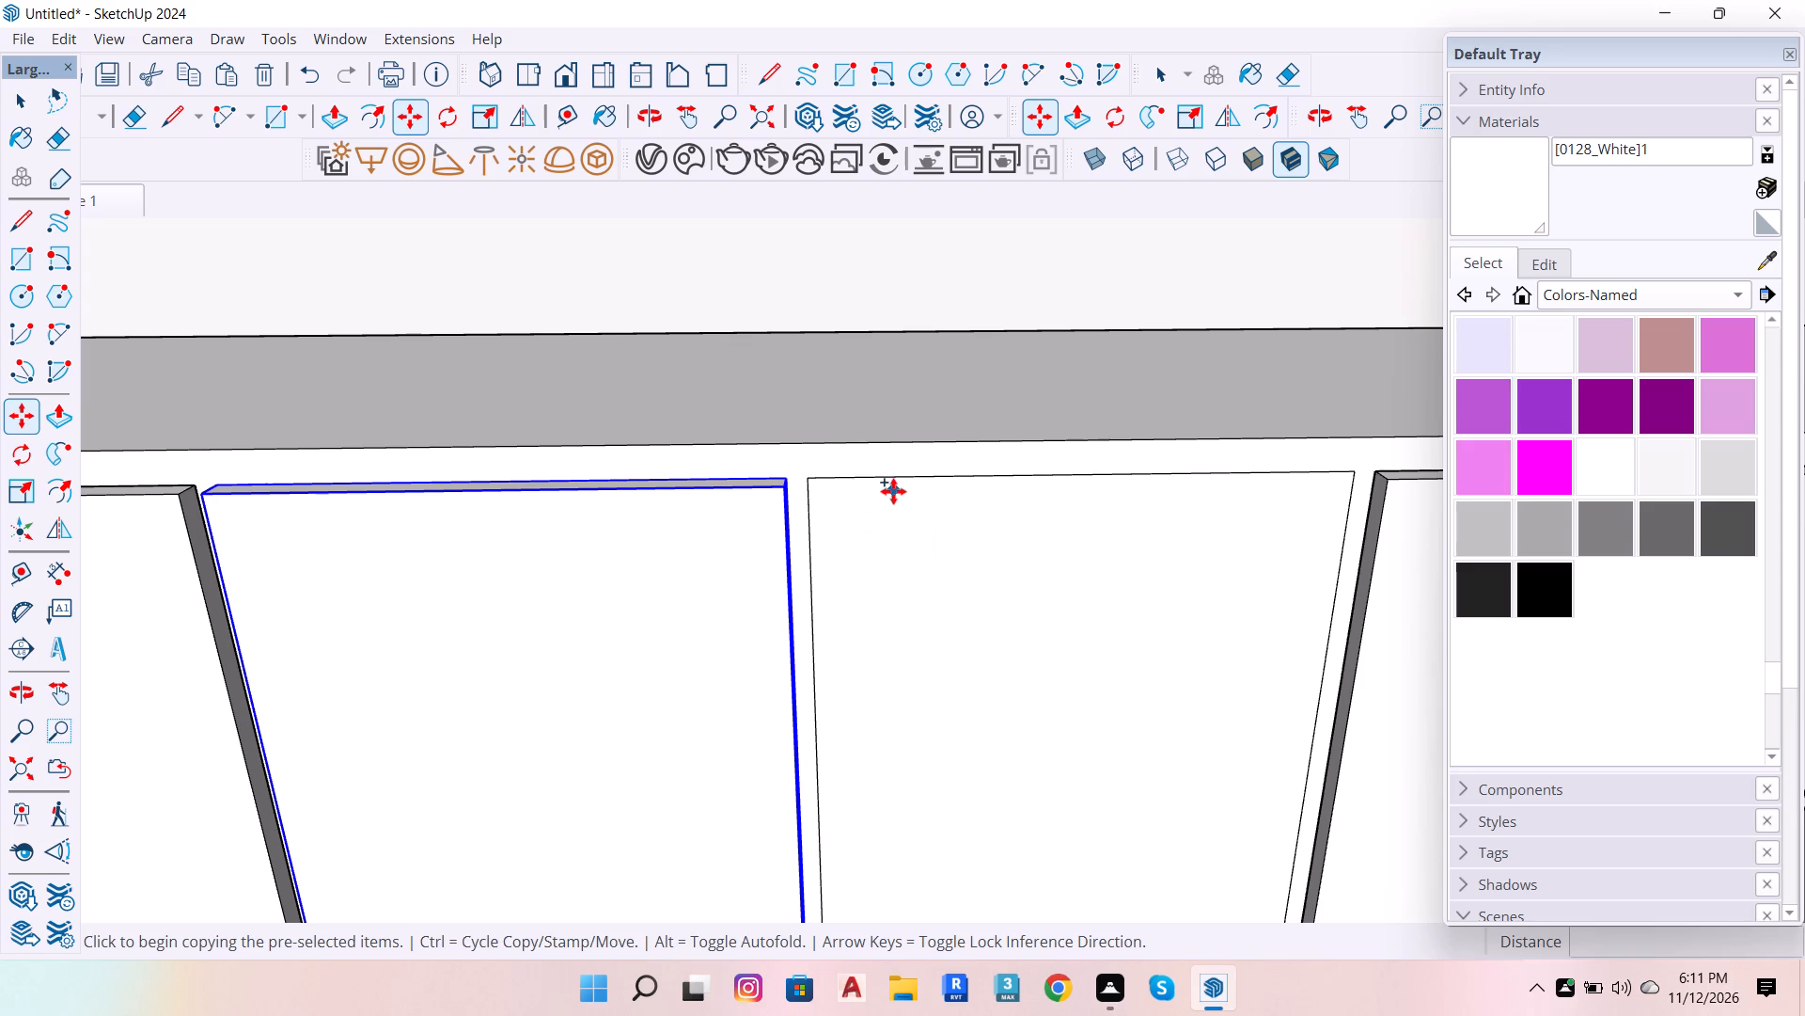
pyautogui.scroll(11, 774, 477)
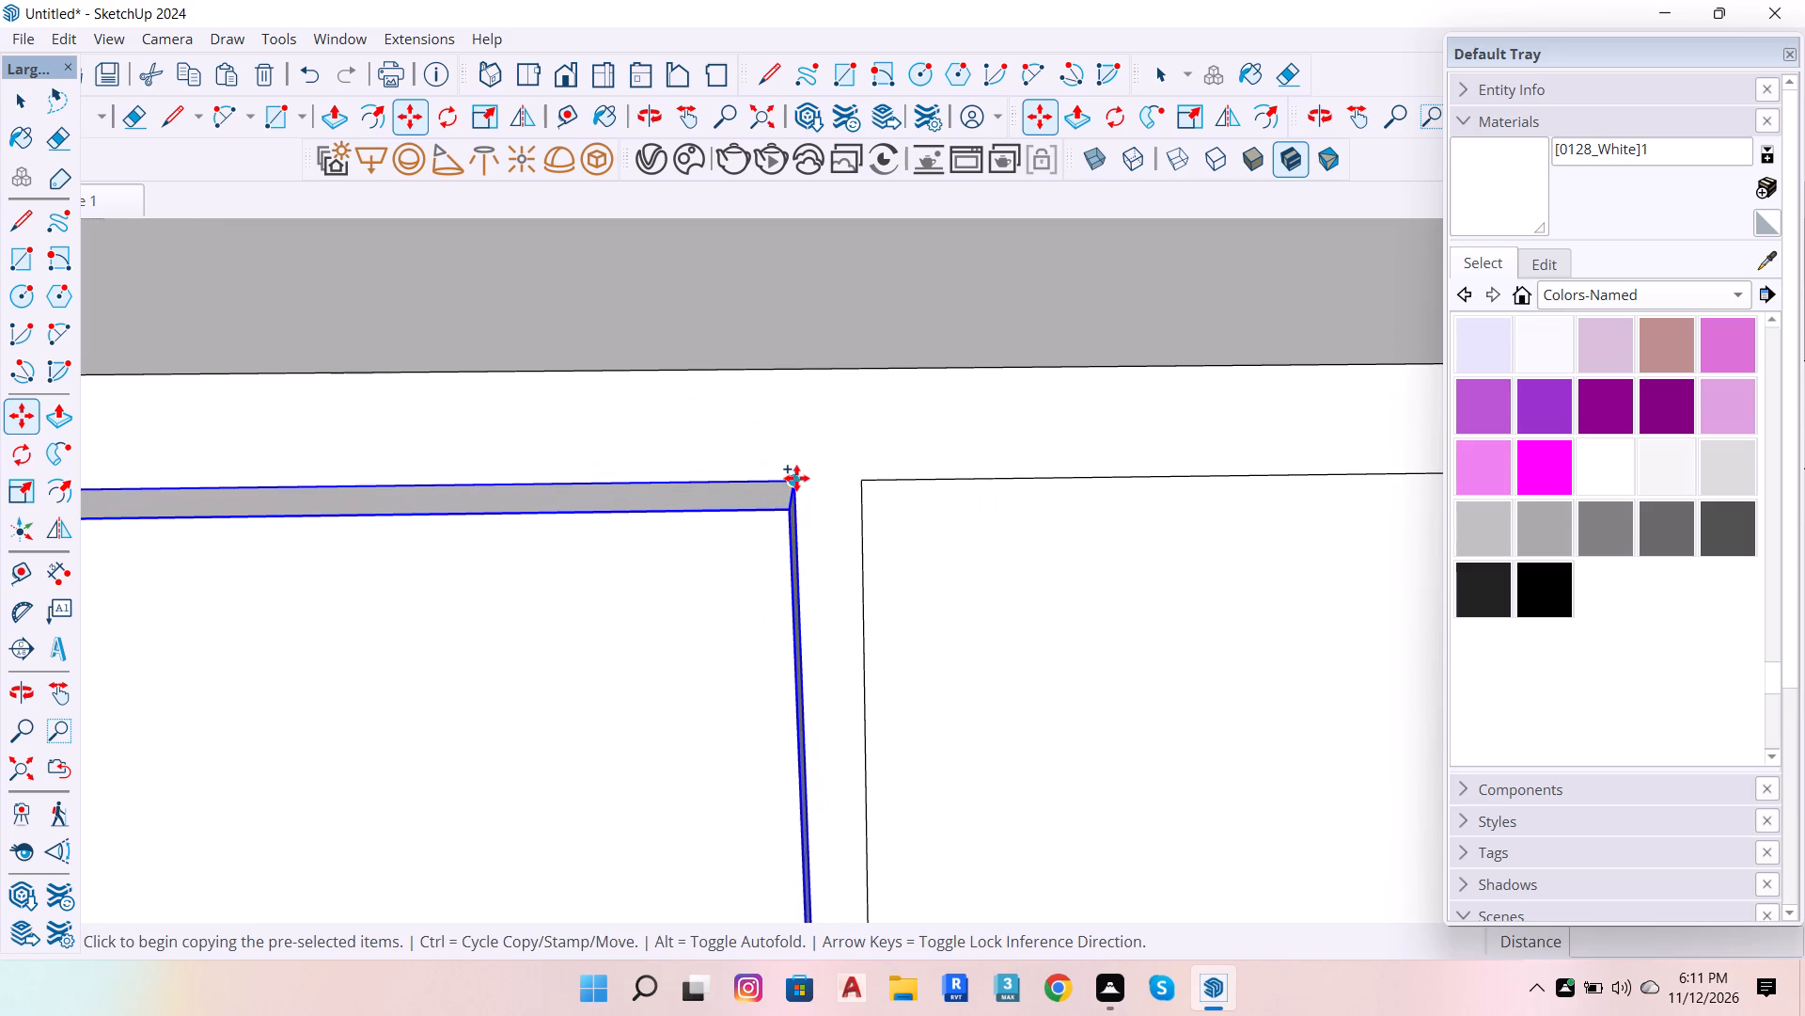
pyautogui.click(796, 478)
pyautogui.scroll(-6, 525, 545)
pyautogui.scroll(-12, 649, 516)
pyautogui.scroll(5, 959, 524)
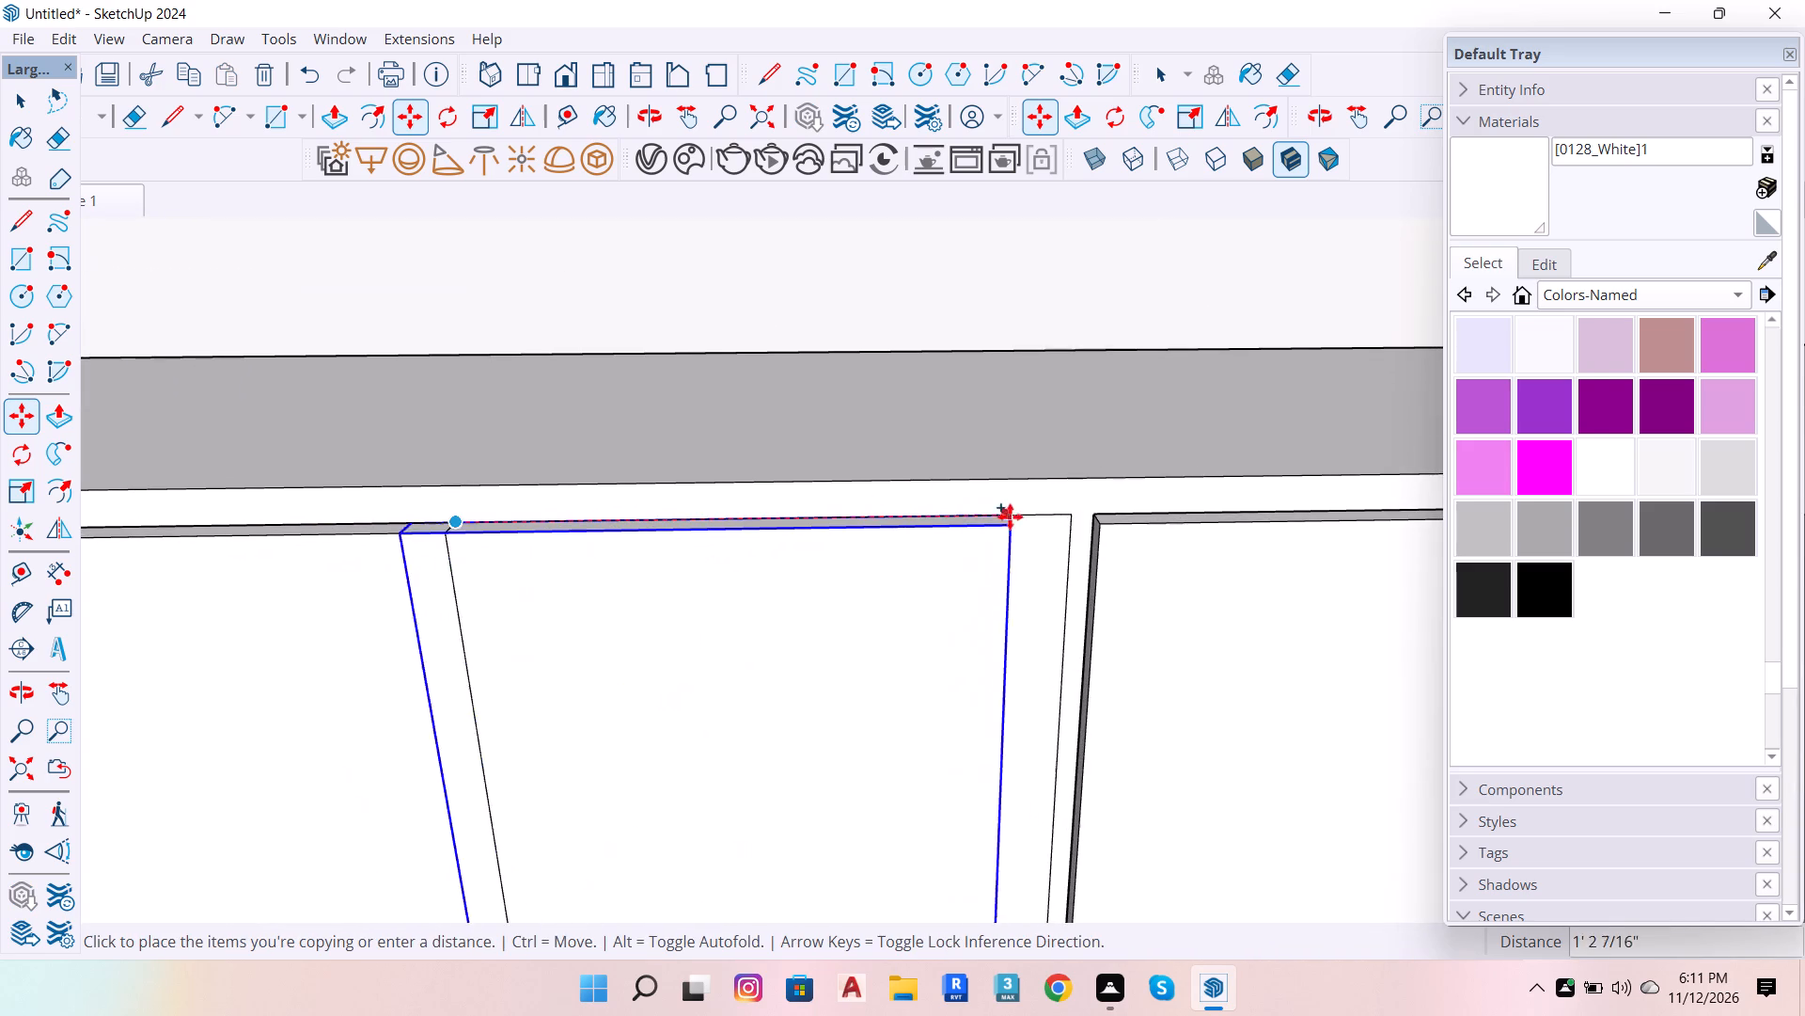
pyautogui.click(1073, 522)
pyautogui.scroll(-15, 967, 529)
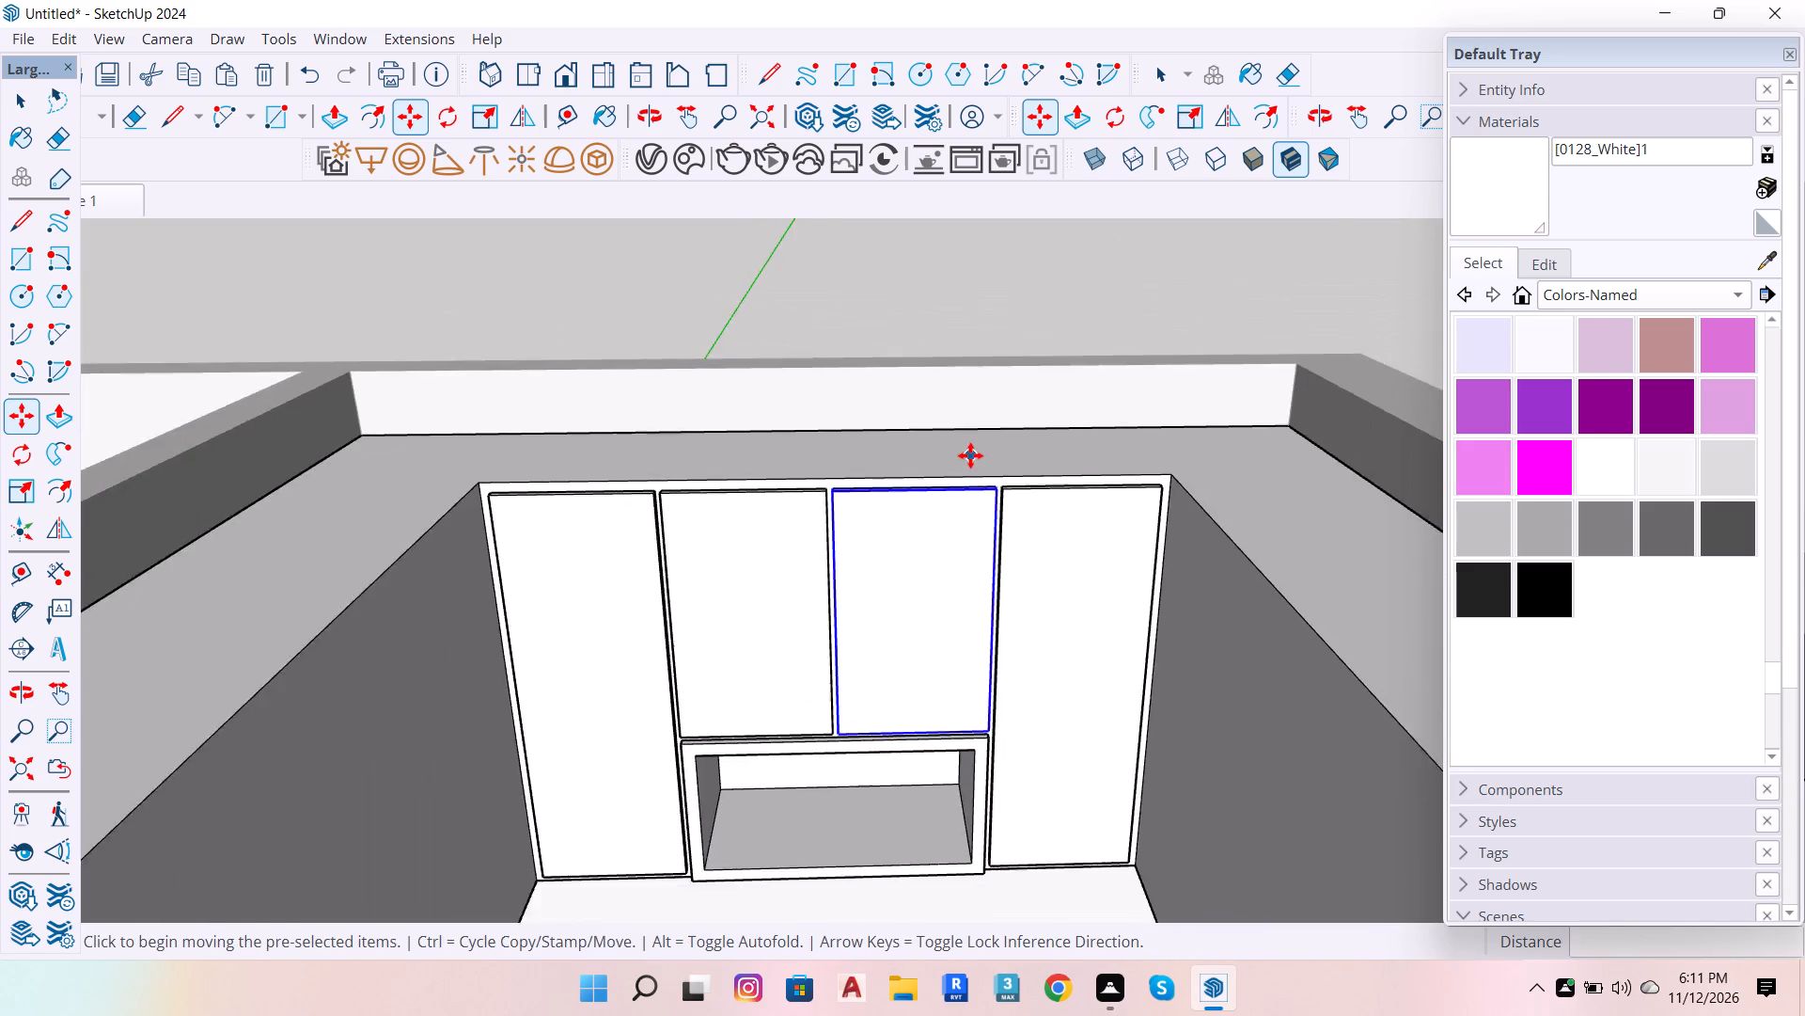
pyautogui.scroll(-4, 970, 455)
pyautogui.press('space')
pyautogui.click(986, 390)
# Examine the door fronts, gaps and niche frame up close, and the adjoining long side of the upper cabinets.
pyautogui.scroll(6, 1006, 576)
pyautogui.scroll(7, 912, 685)
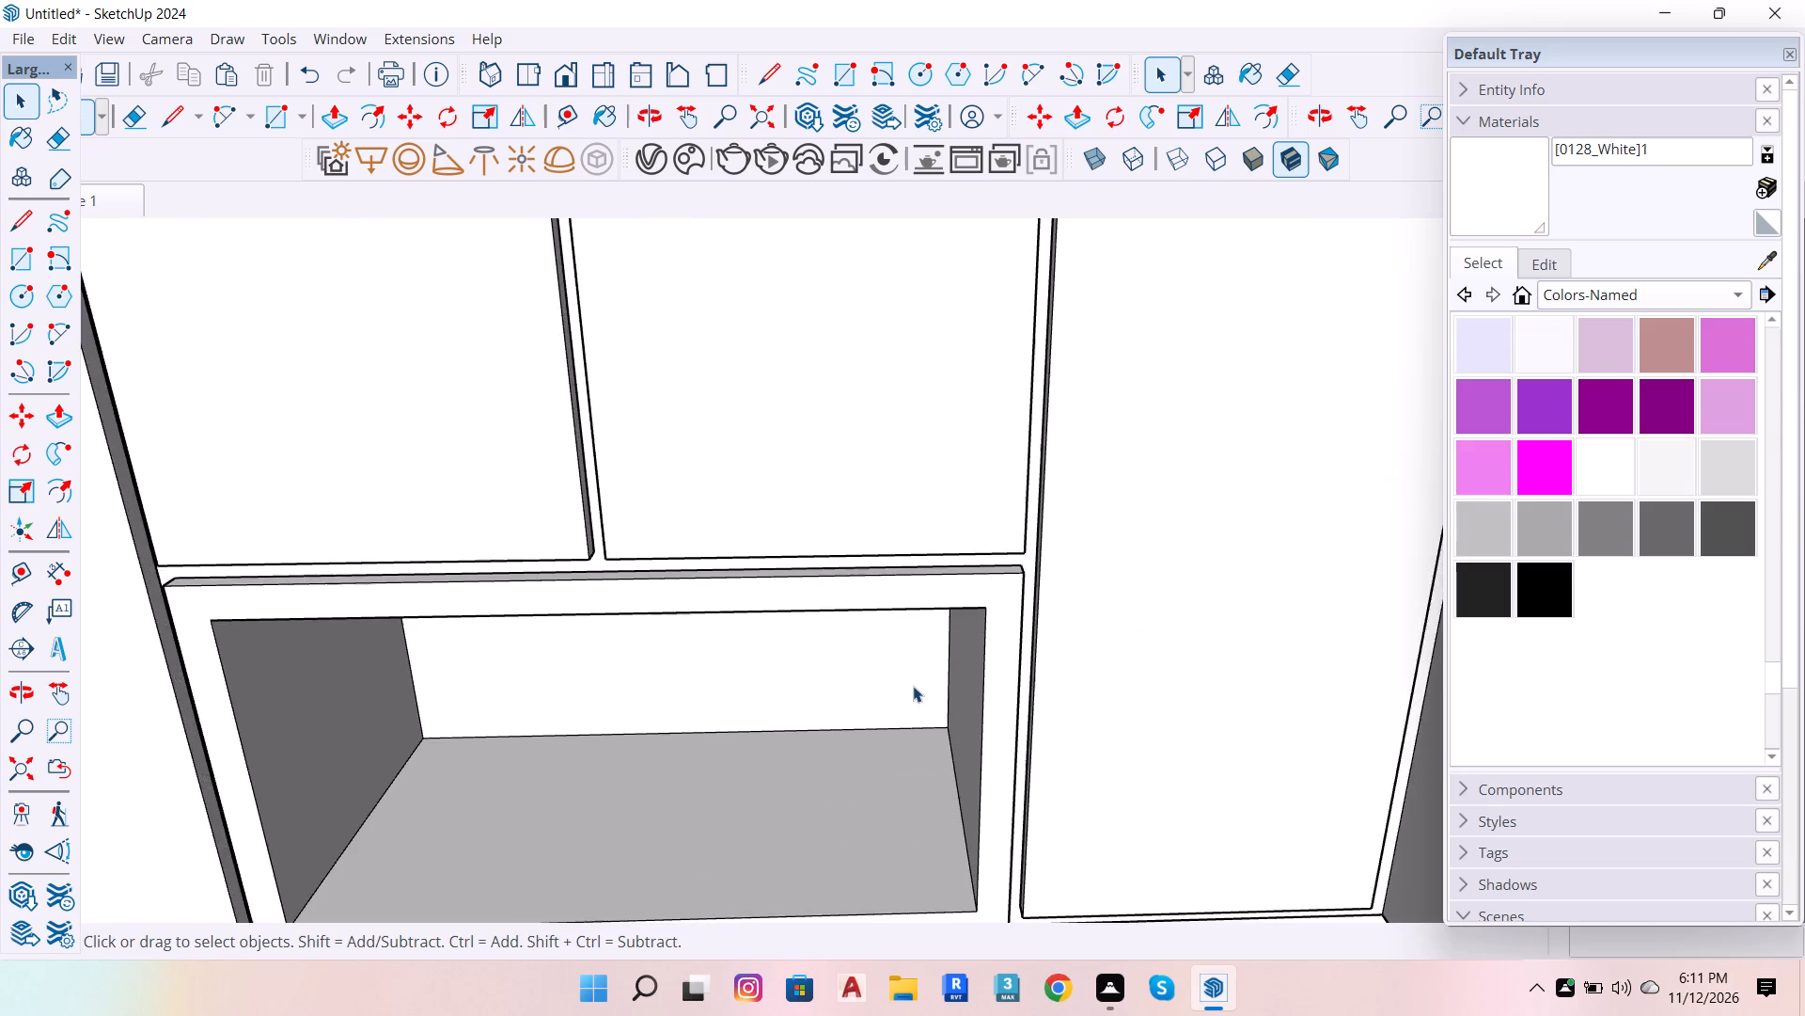
pyautogui.scroll(6, 920, 558)
pyautogui.scroll(-20, 915, 561)
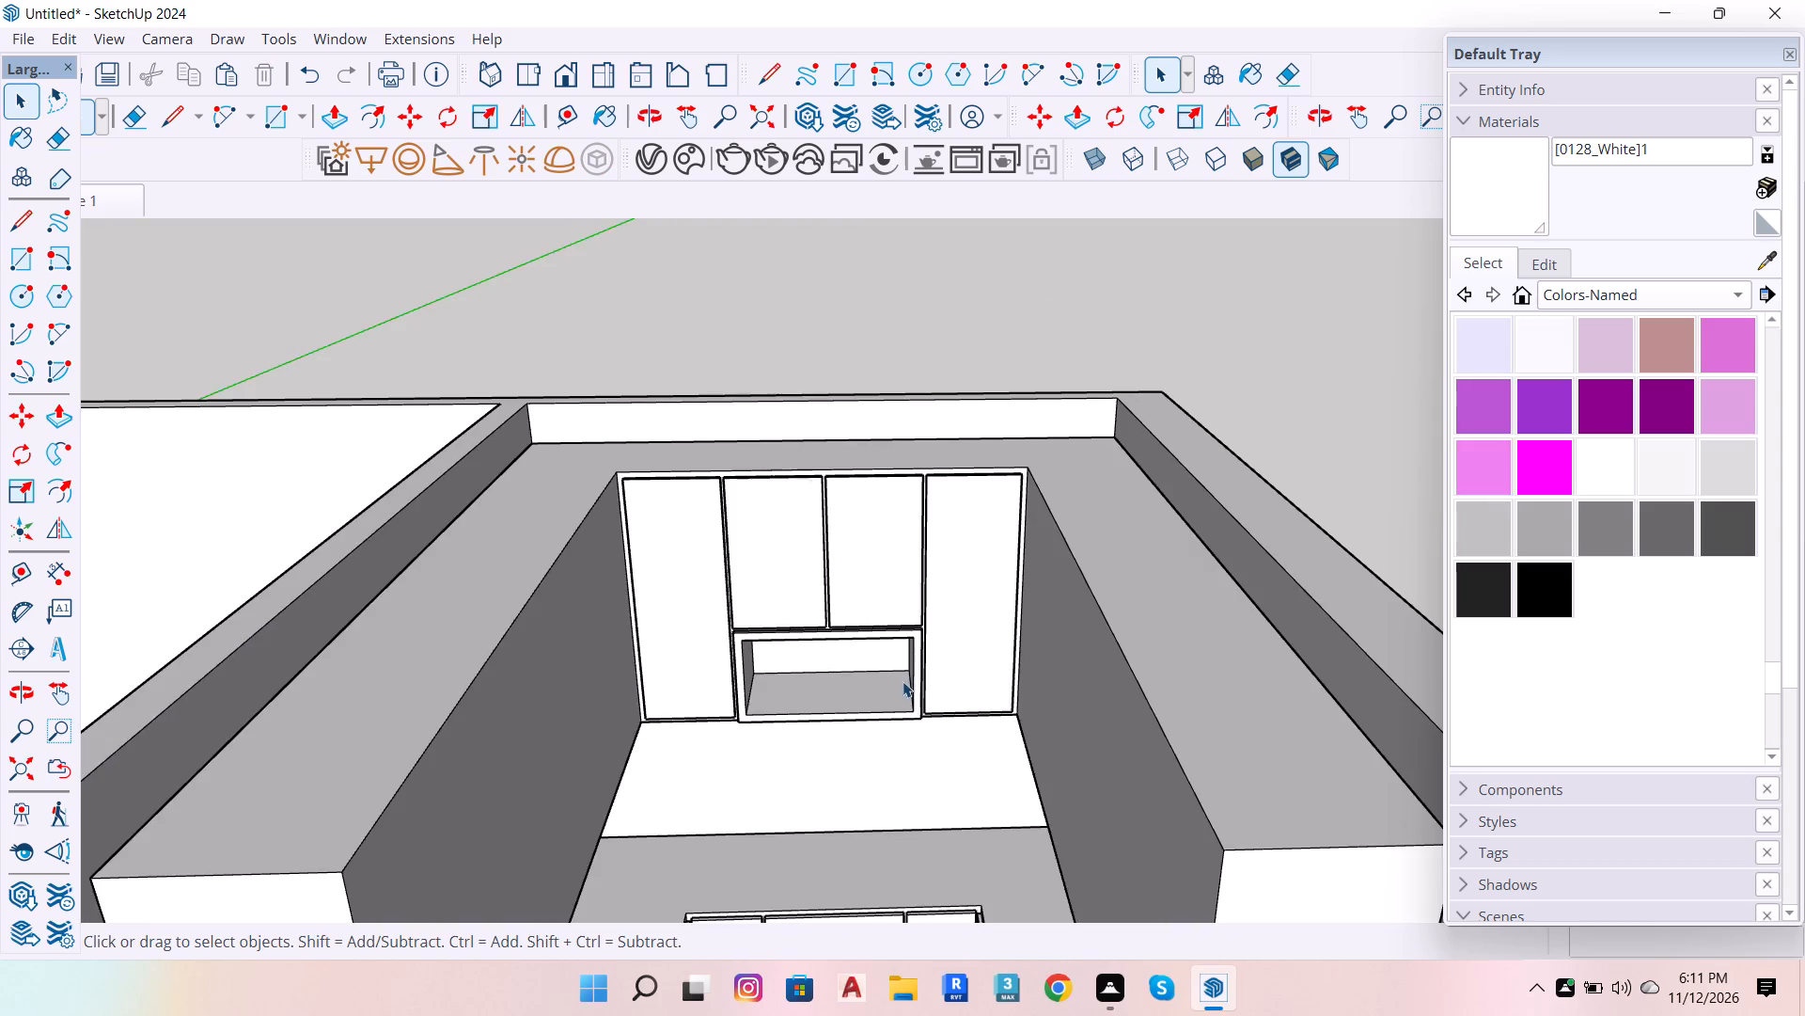
pyautogui.scroll(-6, 881, 722)
pyautogui.scroll(4, 918, 700)
pyautogui.press('o')
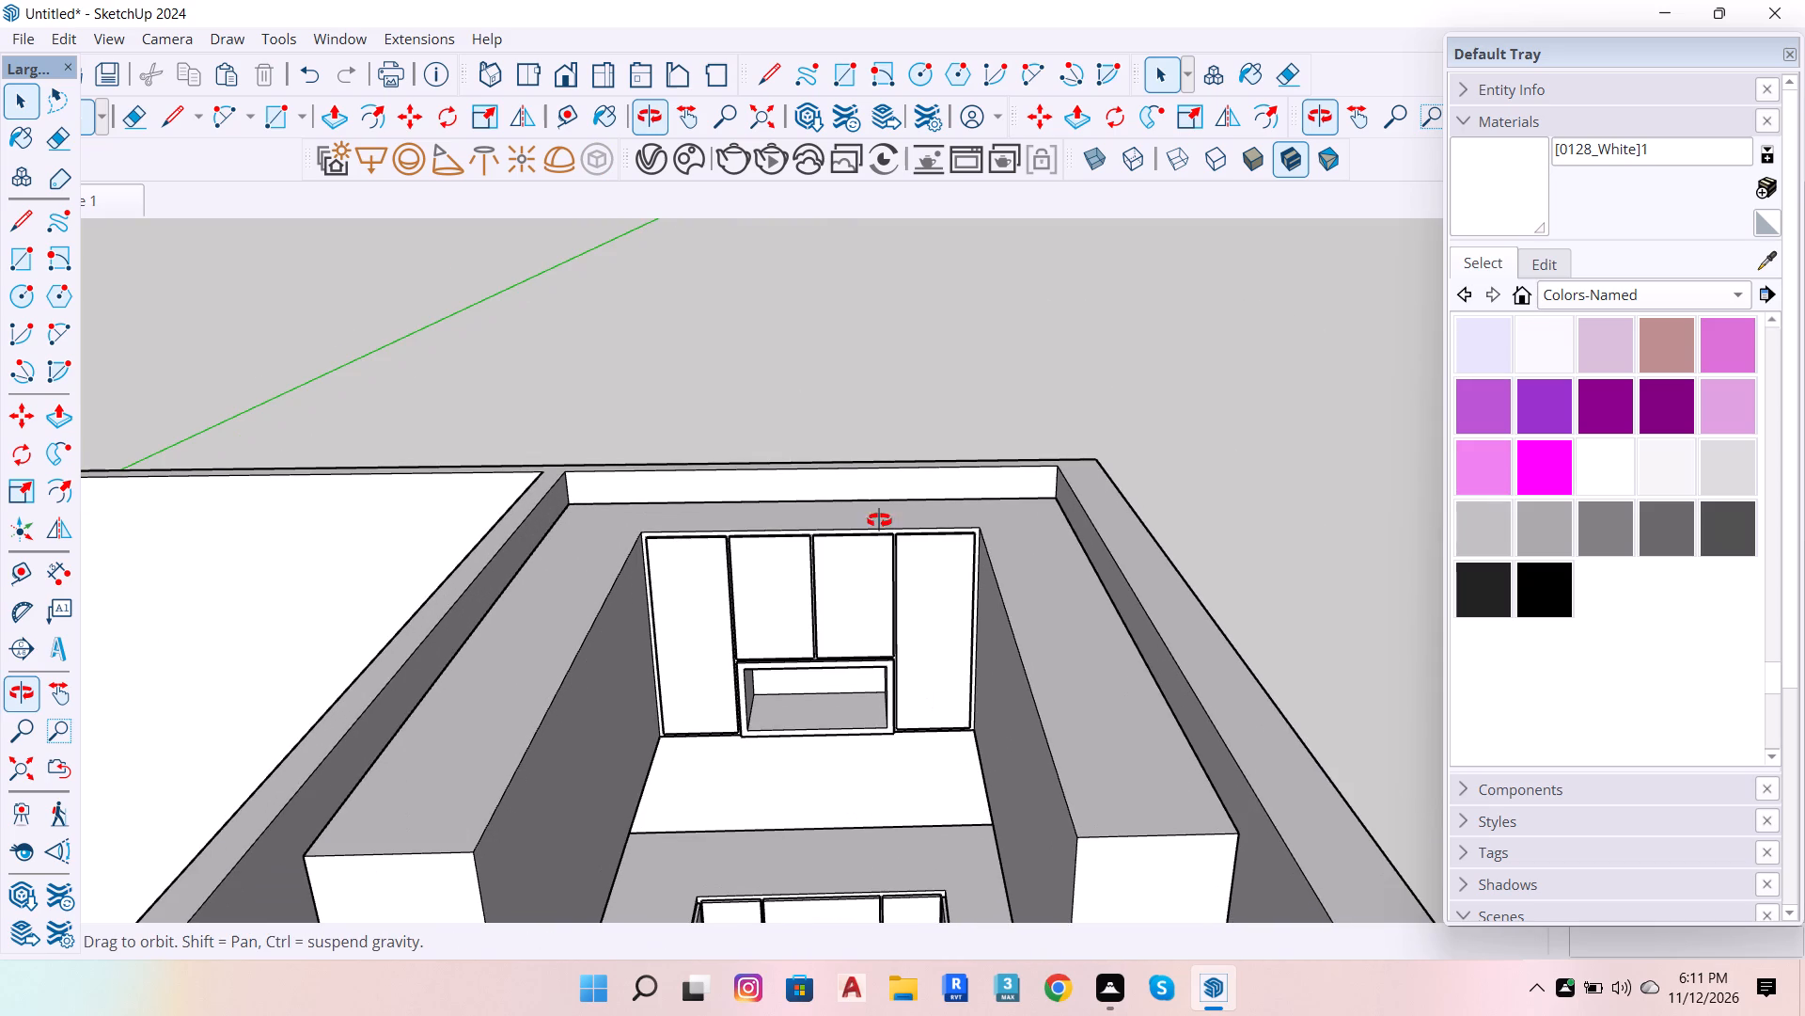
pyautogui.press('o')
pyautogui.moveTo(956, 564); pyautogui.dragTo(416, 584)
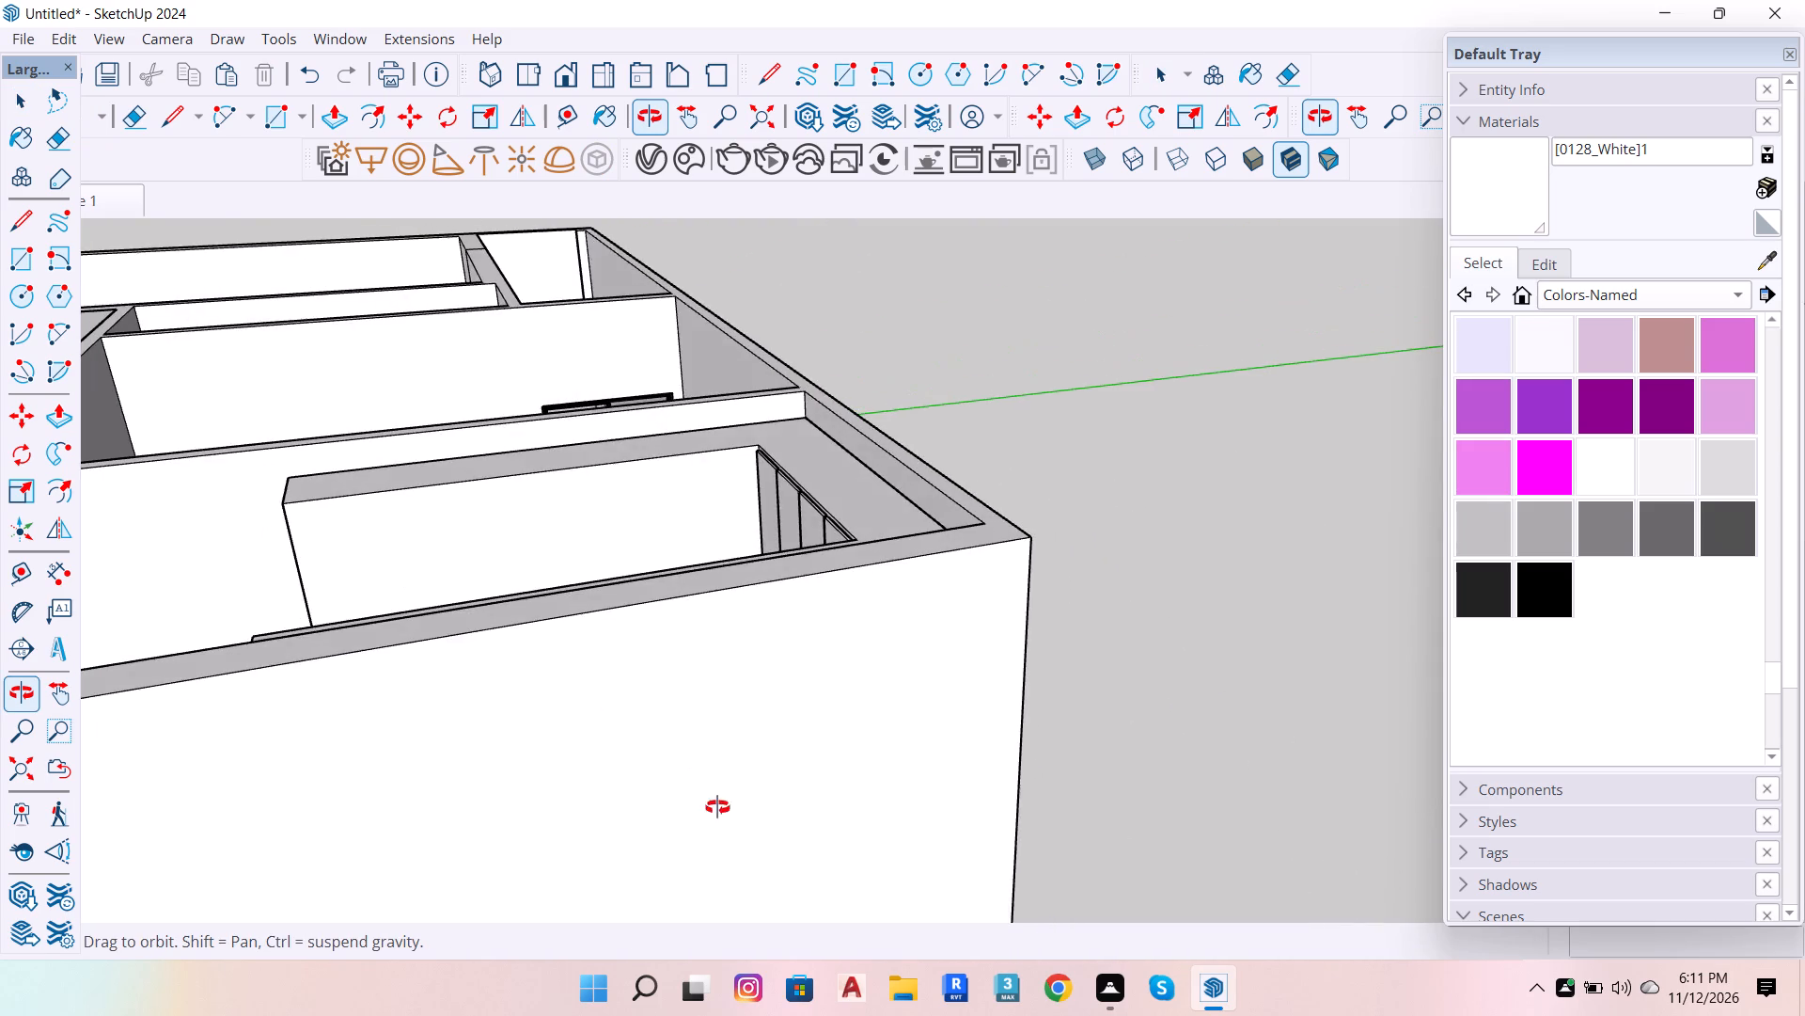
pyautogui.scroll(-6, 718, 817)
pyautogui.scroll(6, 667, 550)
pyautogui.scroll(6, 679, 738)
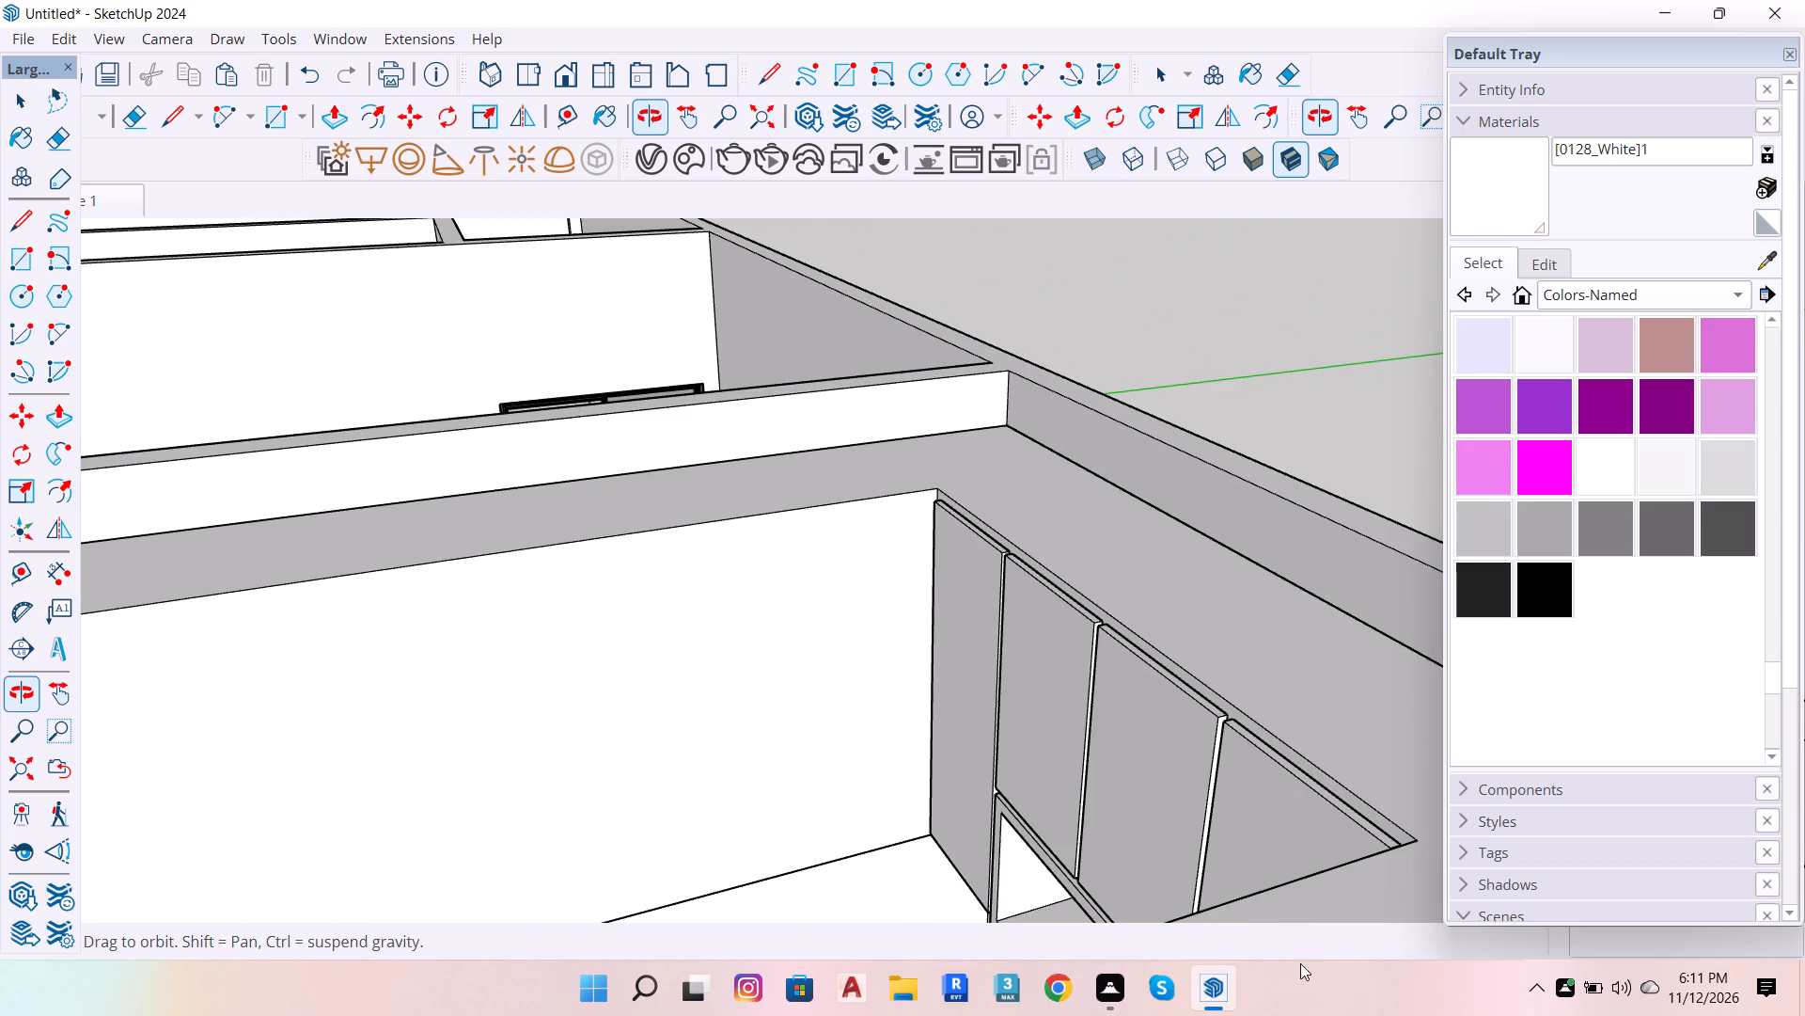
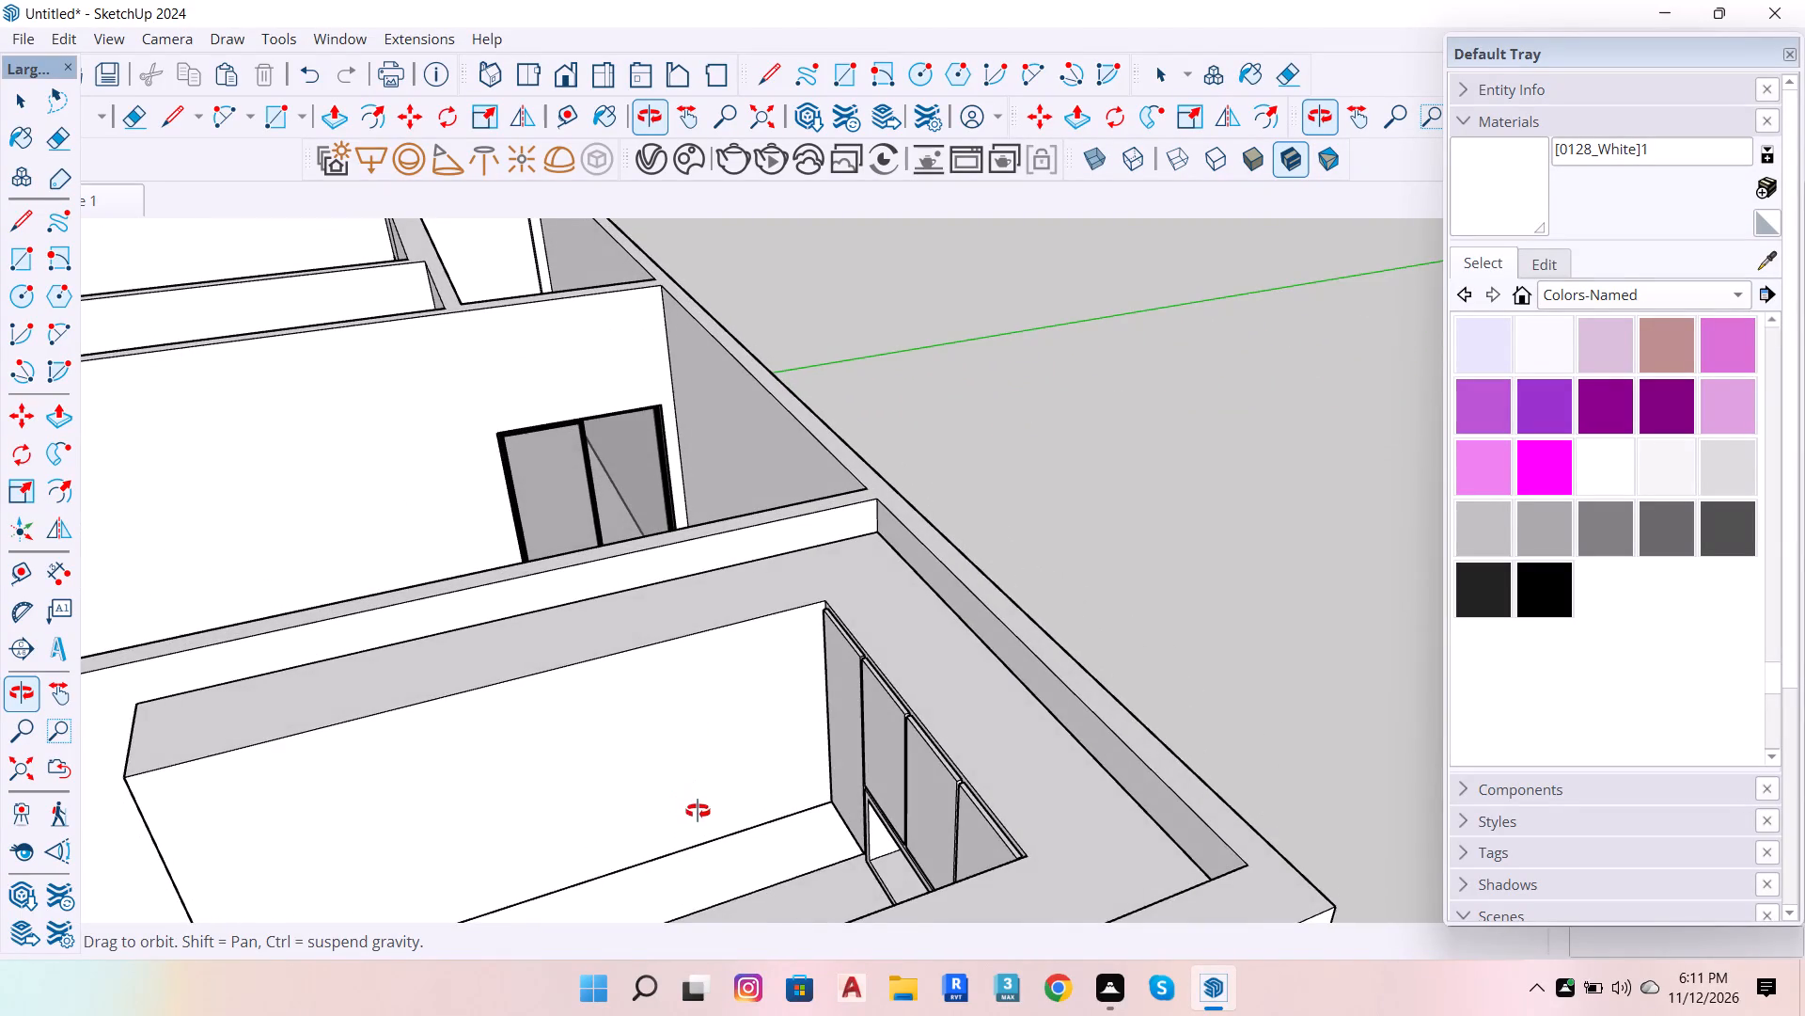
# Open the upper cabinet group and offset the outline of its blank long front face inward by 1".
pyautogui.scroll(-3, 744, 754)
pyautogui.scroll(4, 573, 954)
pyautogui.scroll(4, 400, 818)
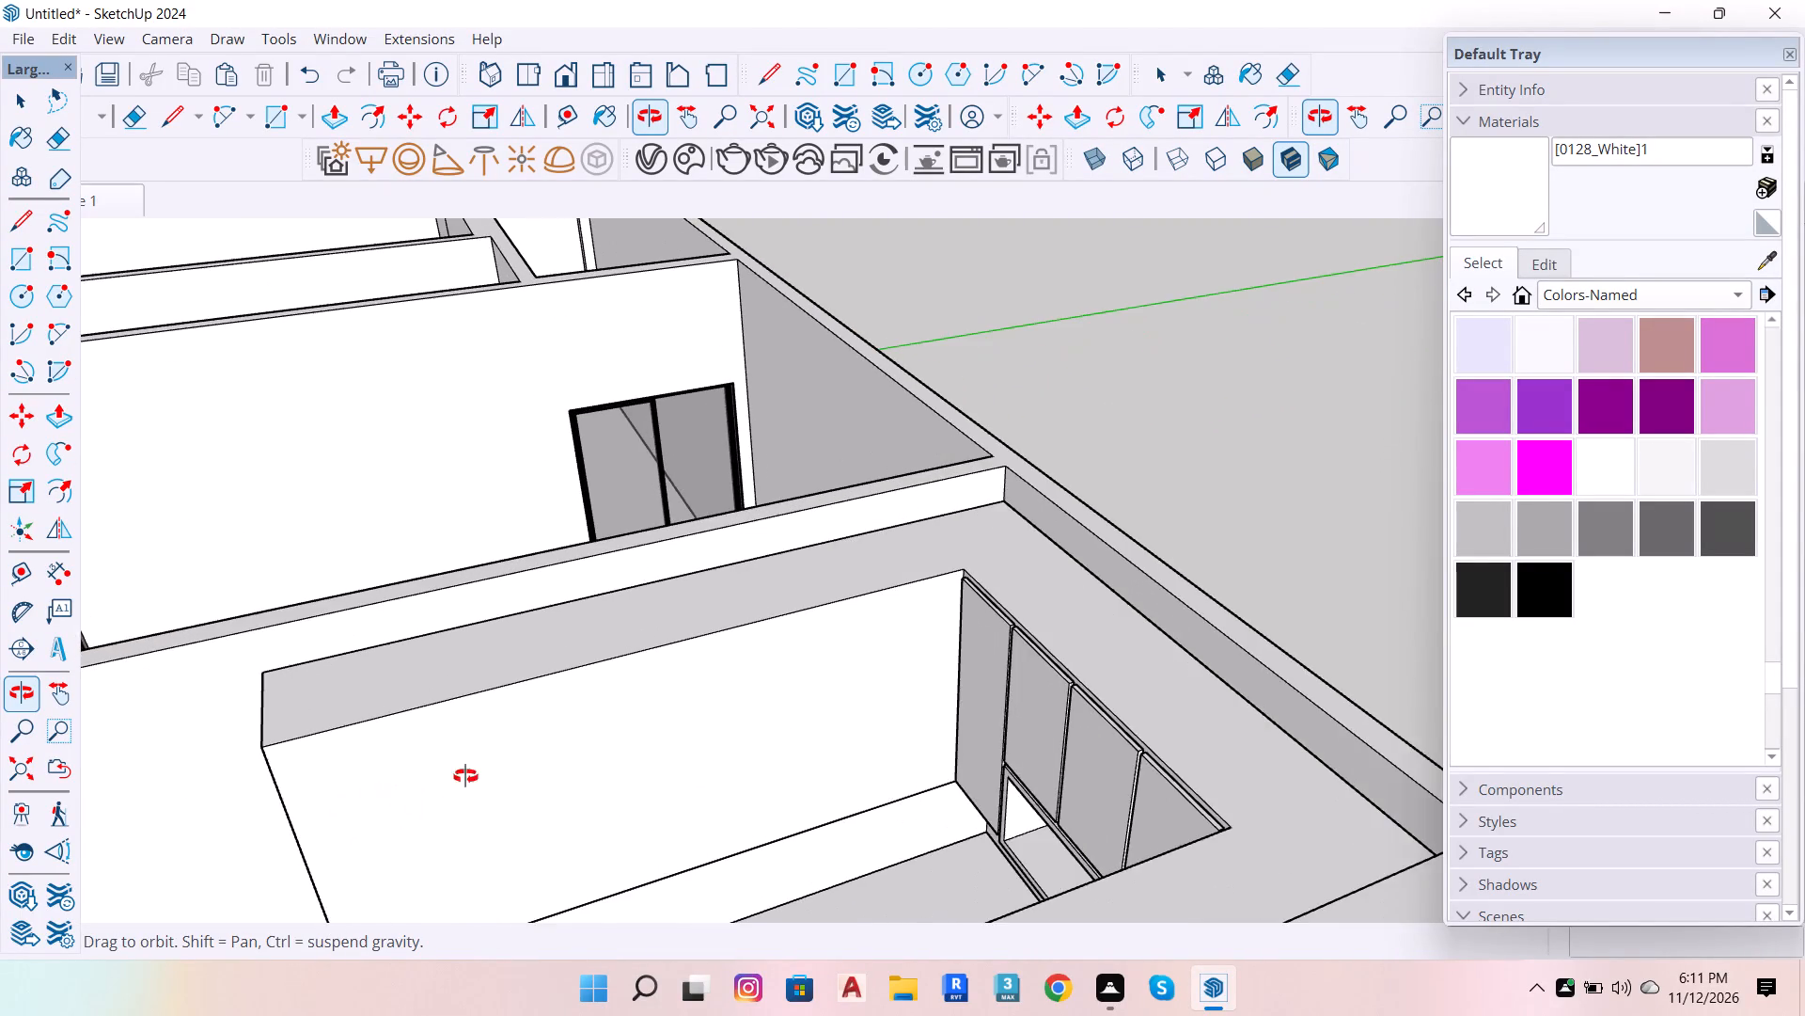
pyautogui.scroll(-3, 543, 723)
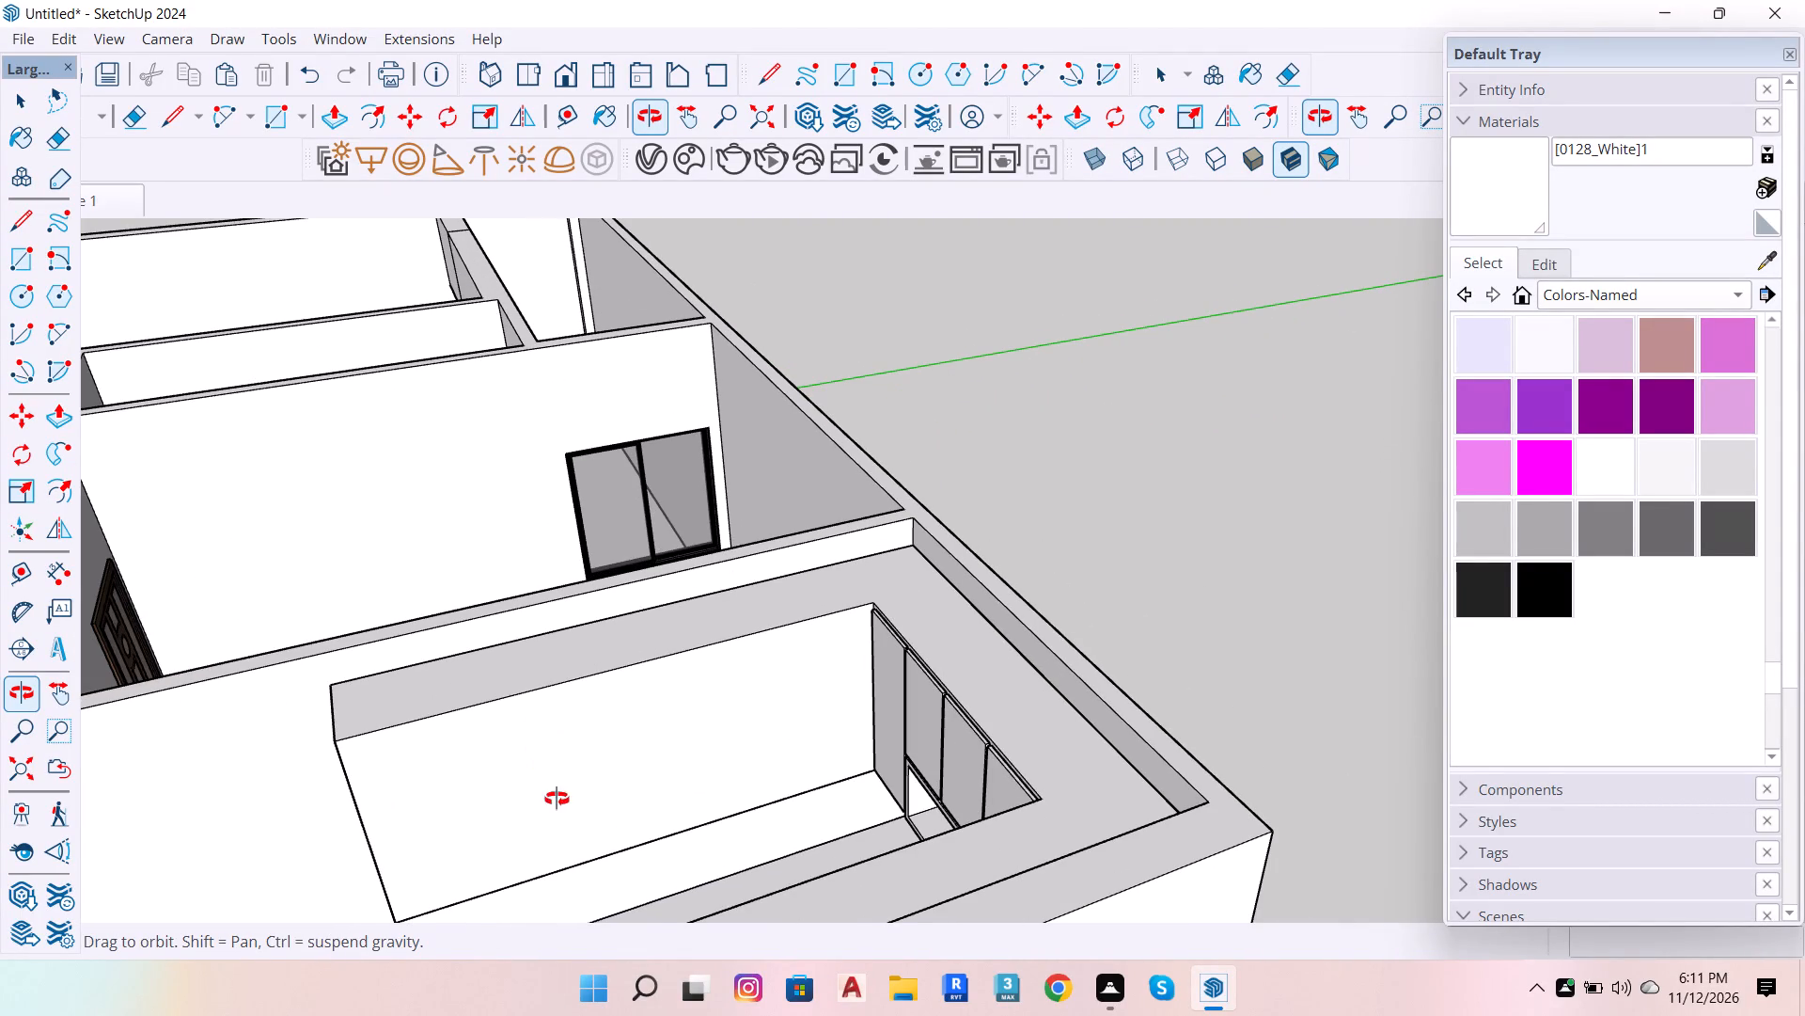
pyautogui.scroll(2, 535, 828)
pyautogui.click(500, 777)
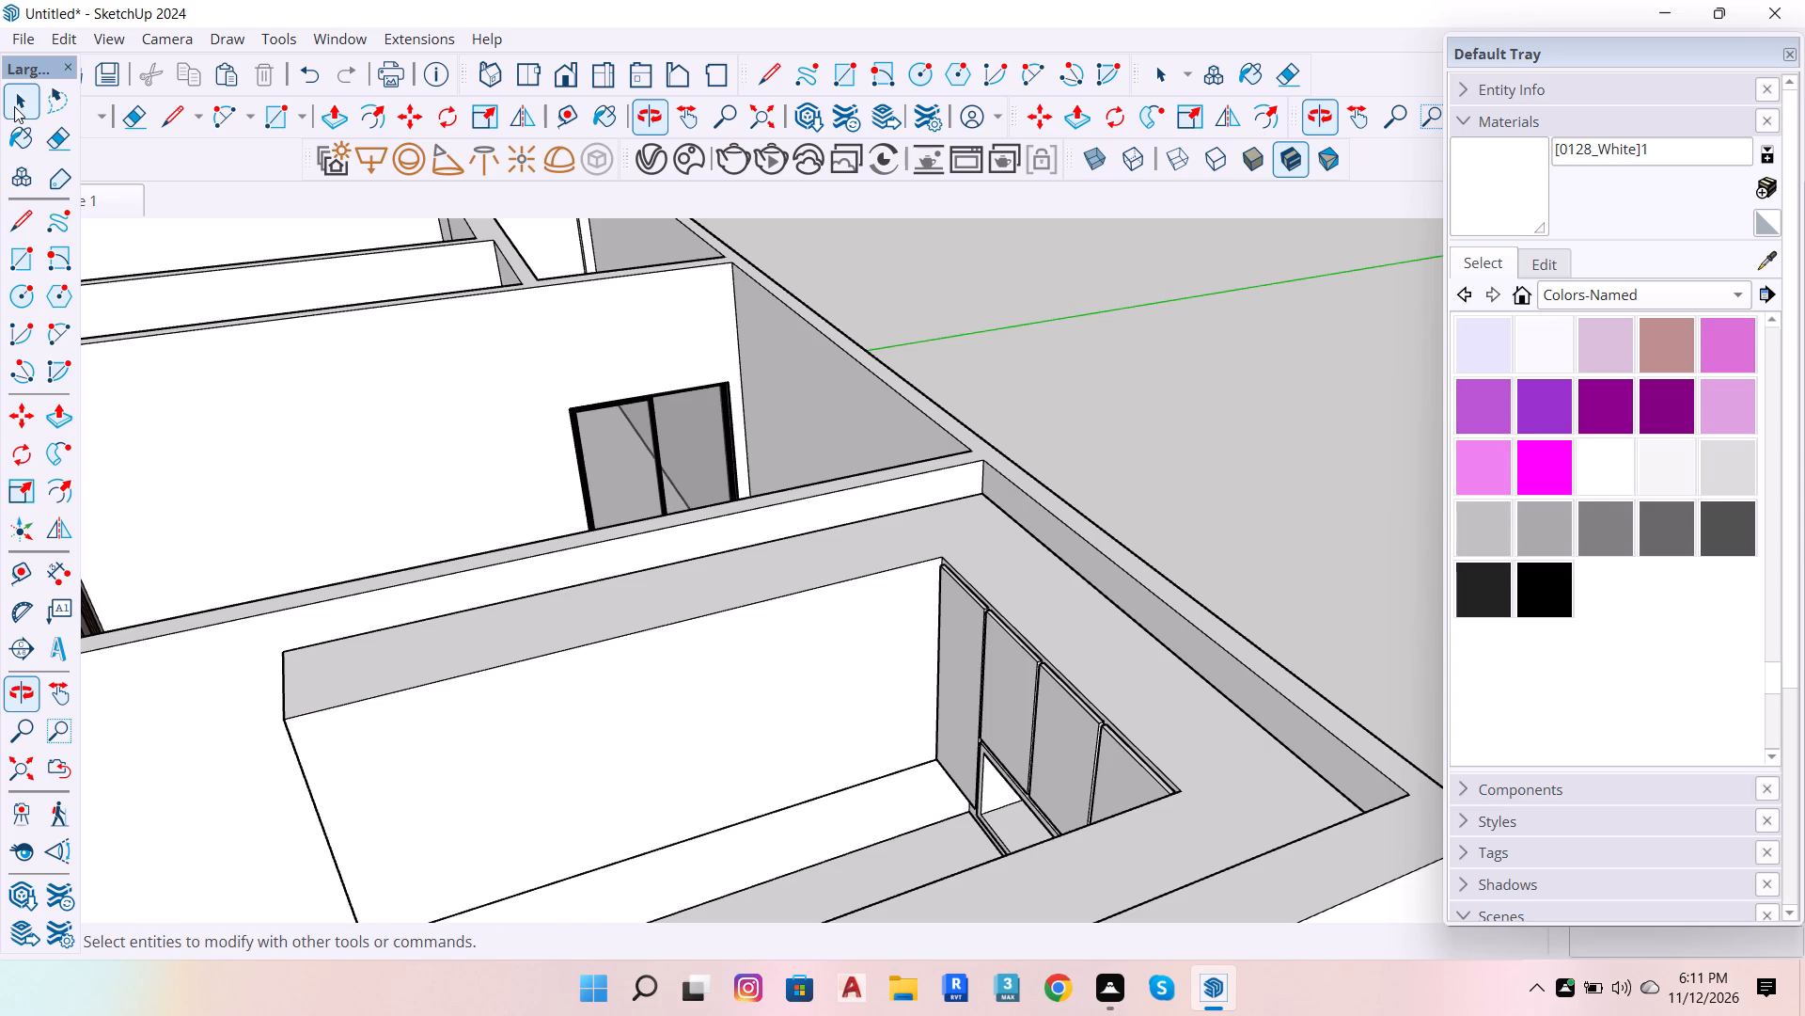
pyautogui.click(14, 106)
pyautogui.doubleClick(518, 768)
pyautogui.scroll(3, 524, 790)
pyautogui.click(524, 790)
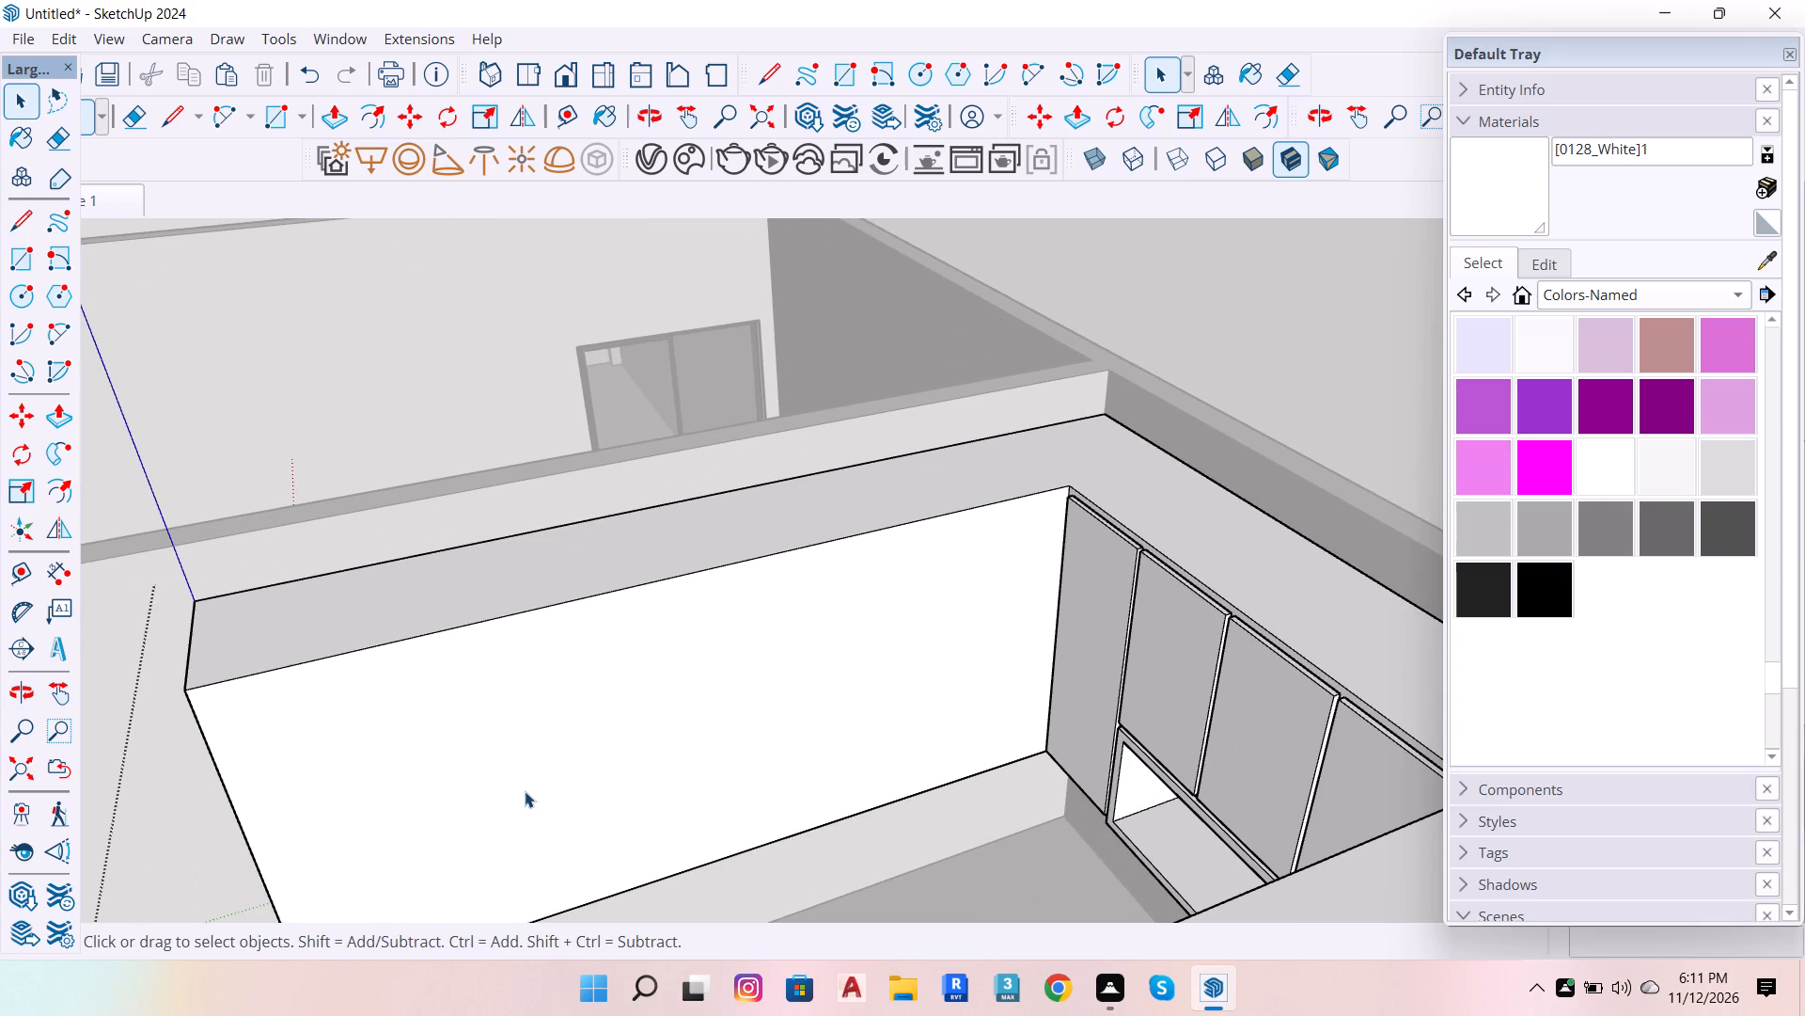
pyautogui.click(525, 791)
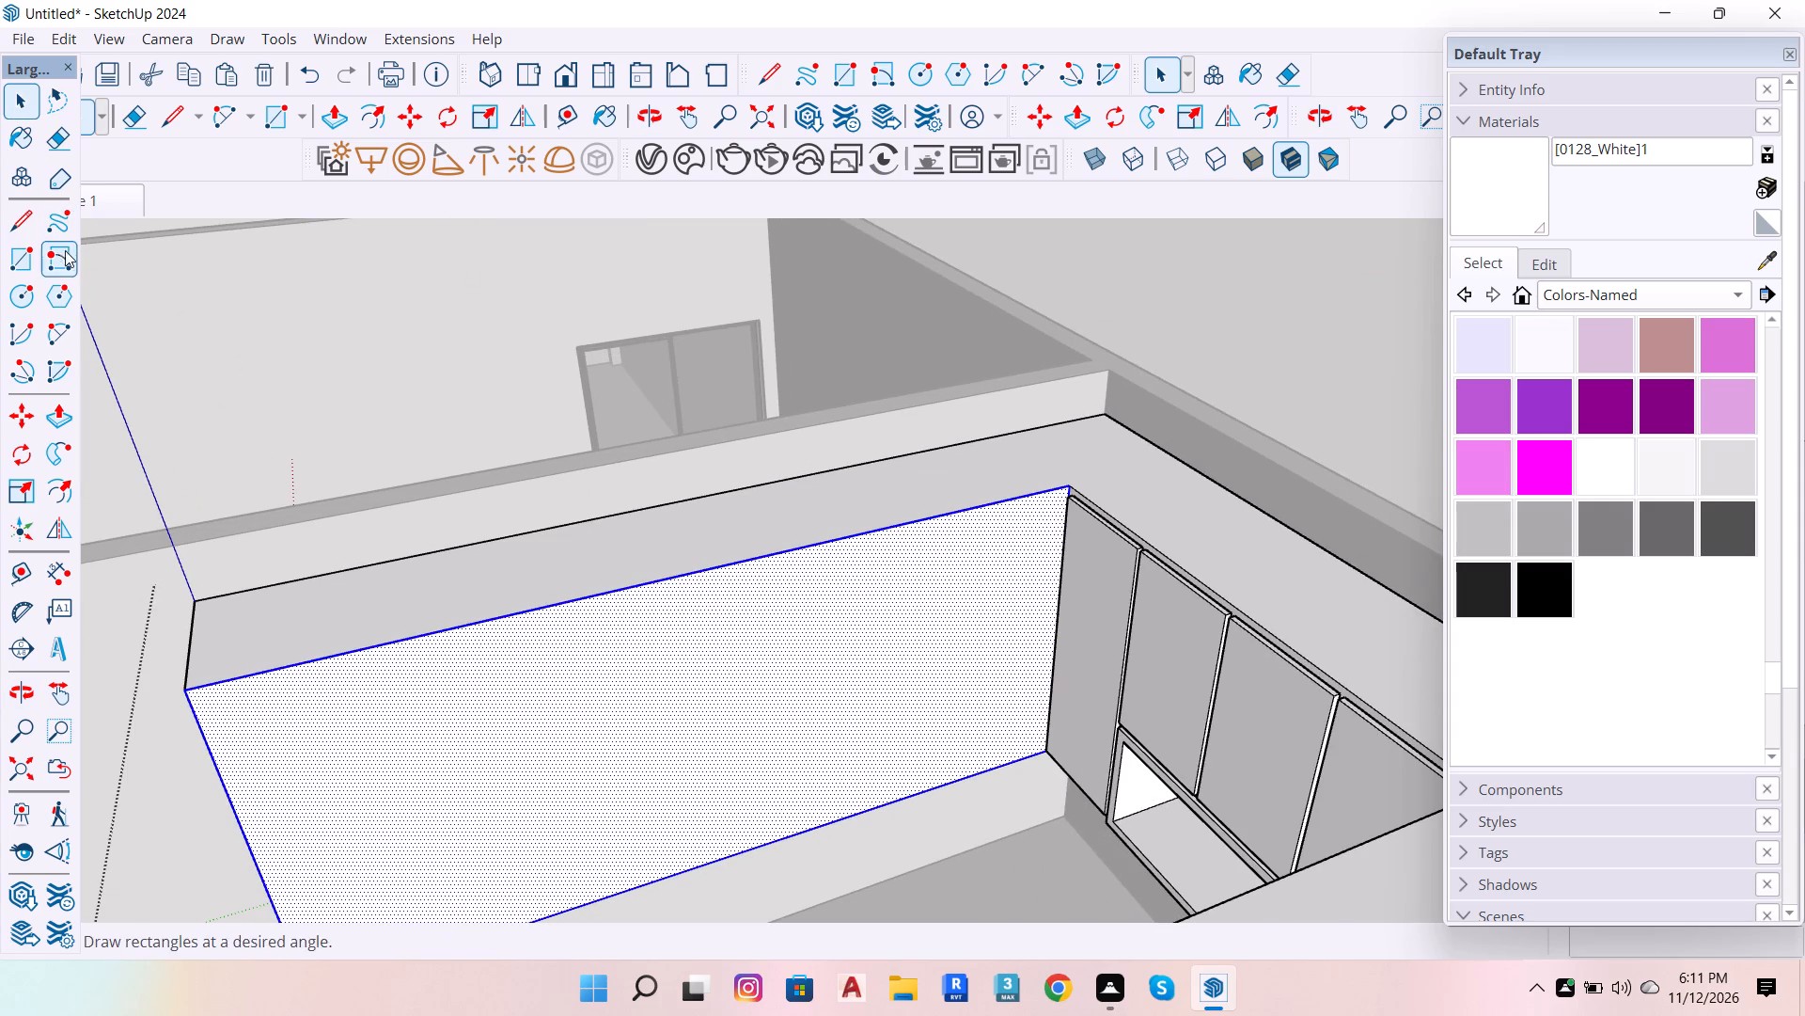
pyautogui.click(70, 490)
pyautogui.click(402, 651)
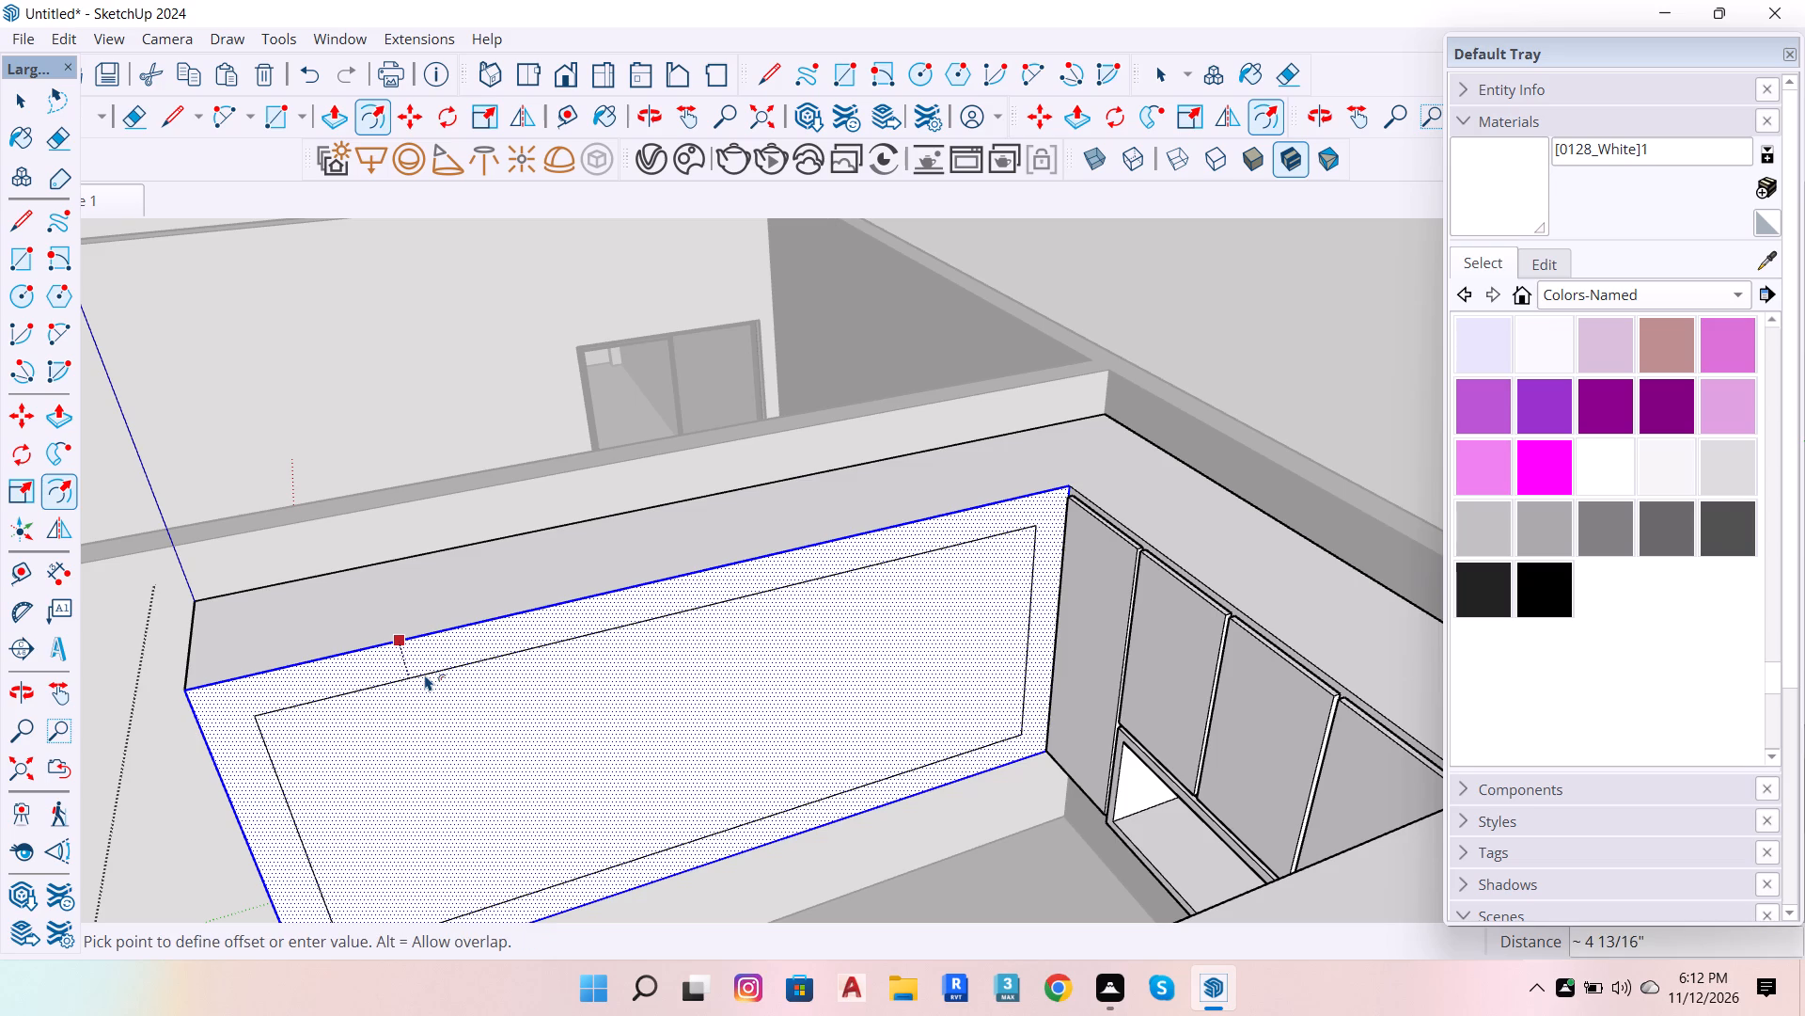
pyautogui.press('1')
pyautogui.press('Return')
pyautogui.press('space')
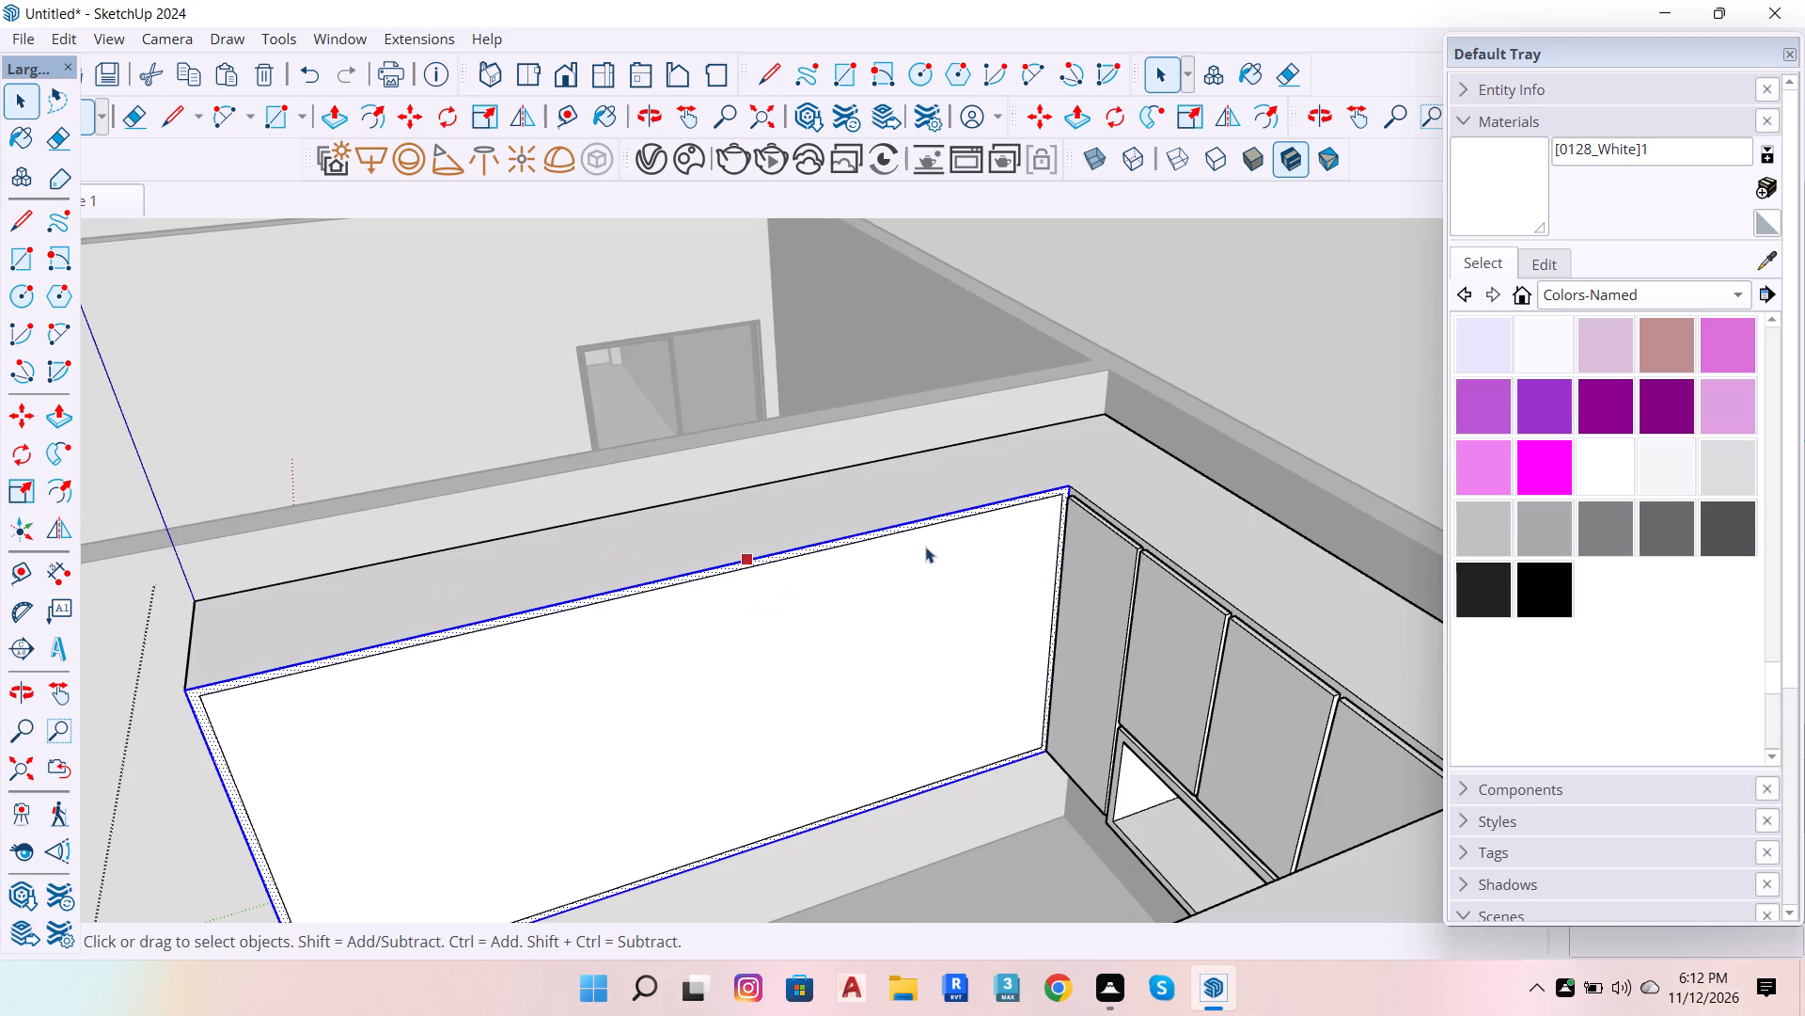
# Leave the group and place a vertical guide 0.8" in from the inset's vertical edge beside the finished doors.
pyautogui.scroll(6, 935, 544)
pyautogui.scroll(-7, 1030, 468)
pyautogui.click(1205, 315)
pyautogui.scroll(6, 1166, 456)
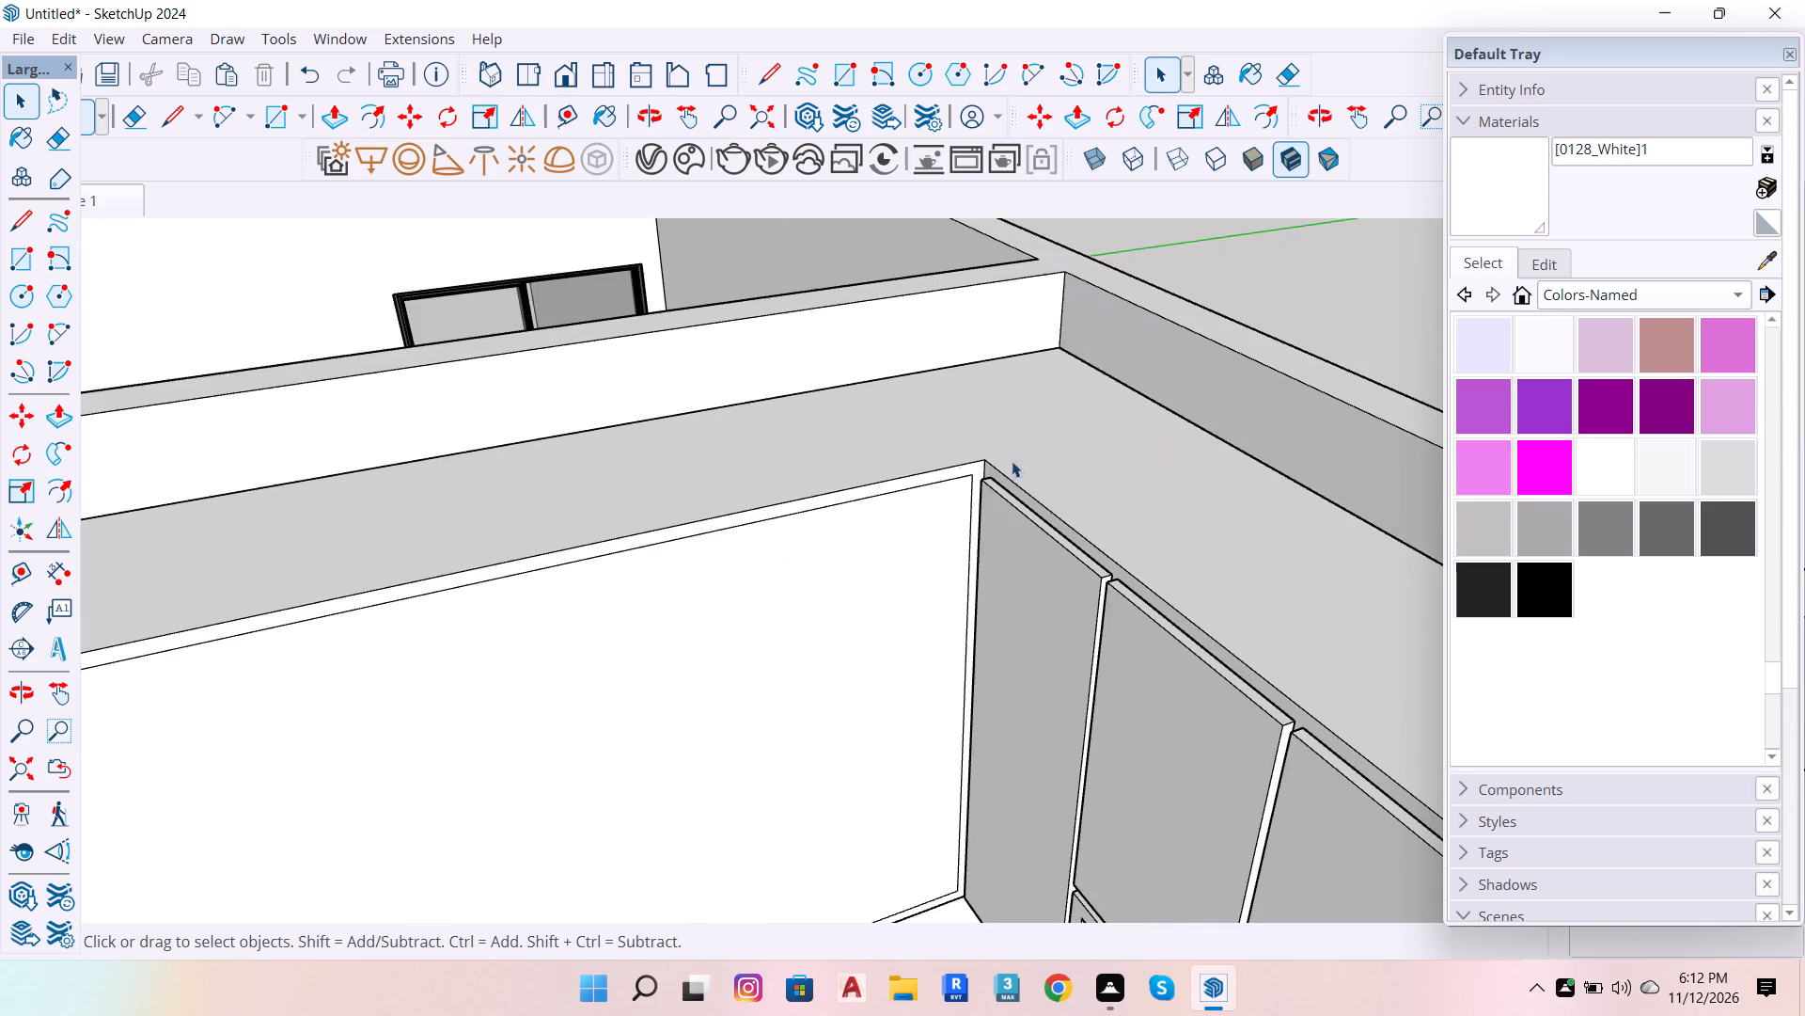
pyautogui.scroll(5, 953, 452)
pyautogui.press('t')
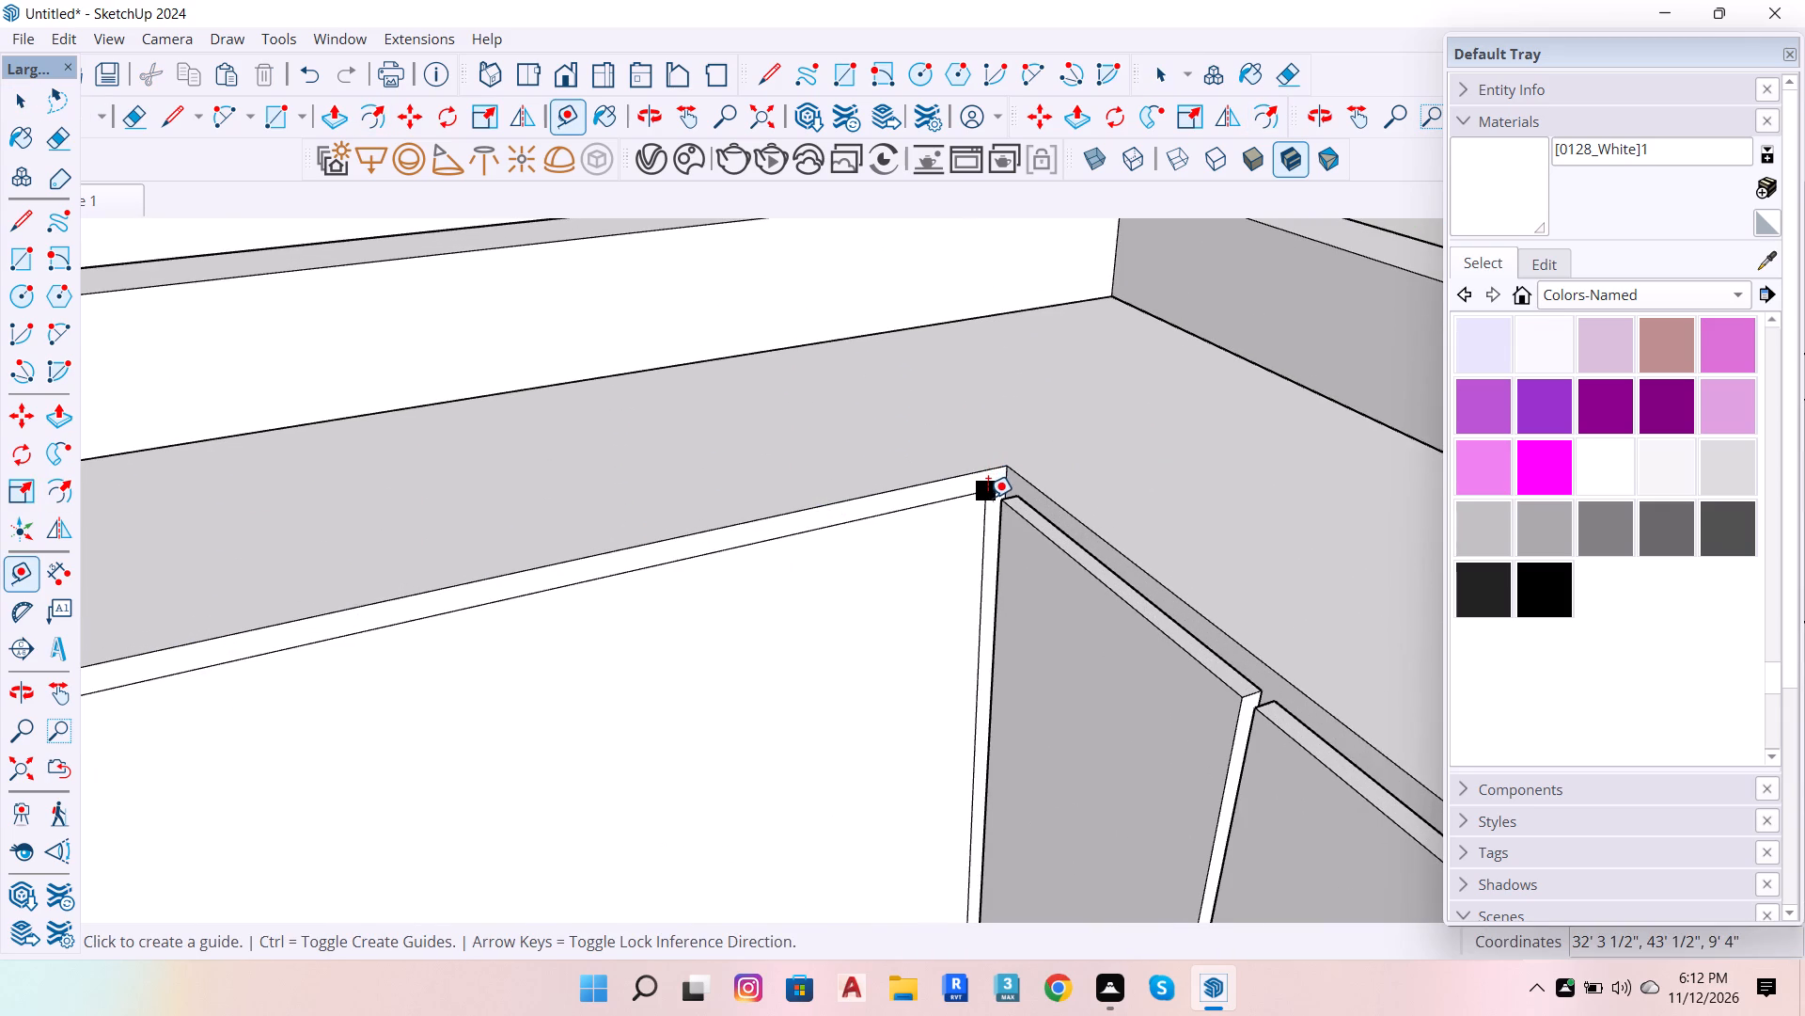
pyautogui.click(988, 498)
pyautogui.press('space')
pyautogui.press('t')
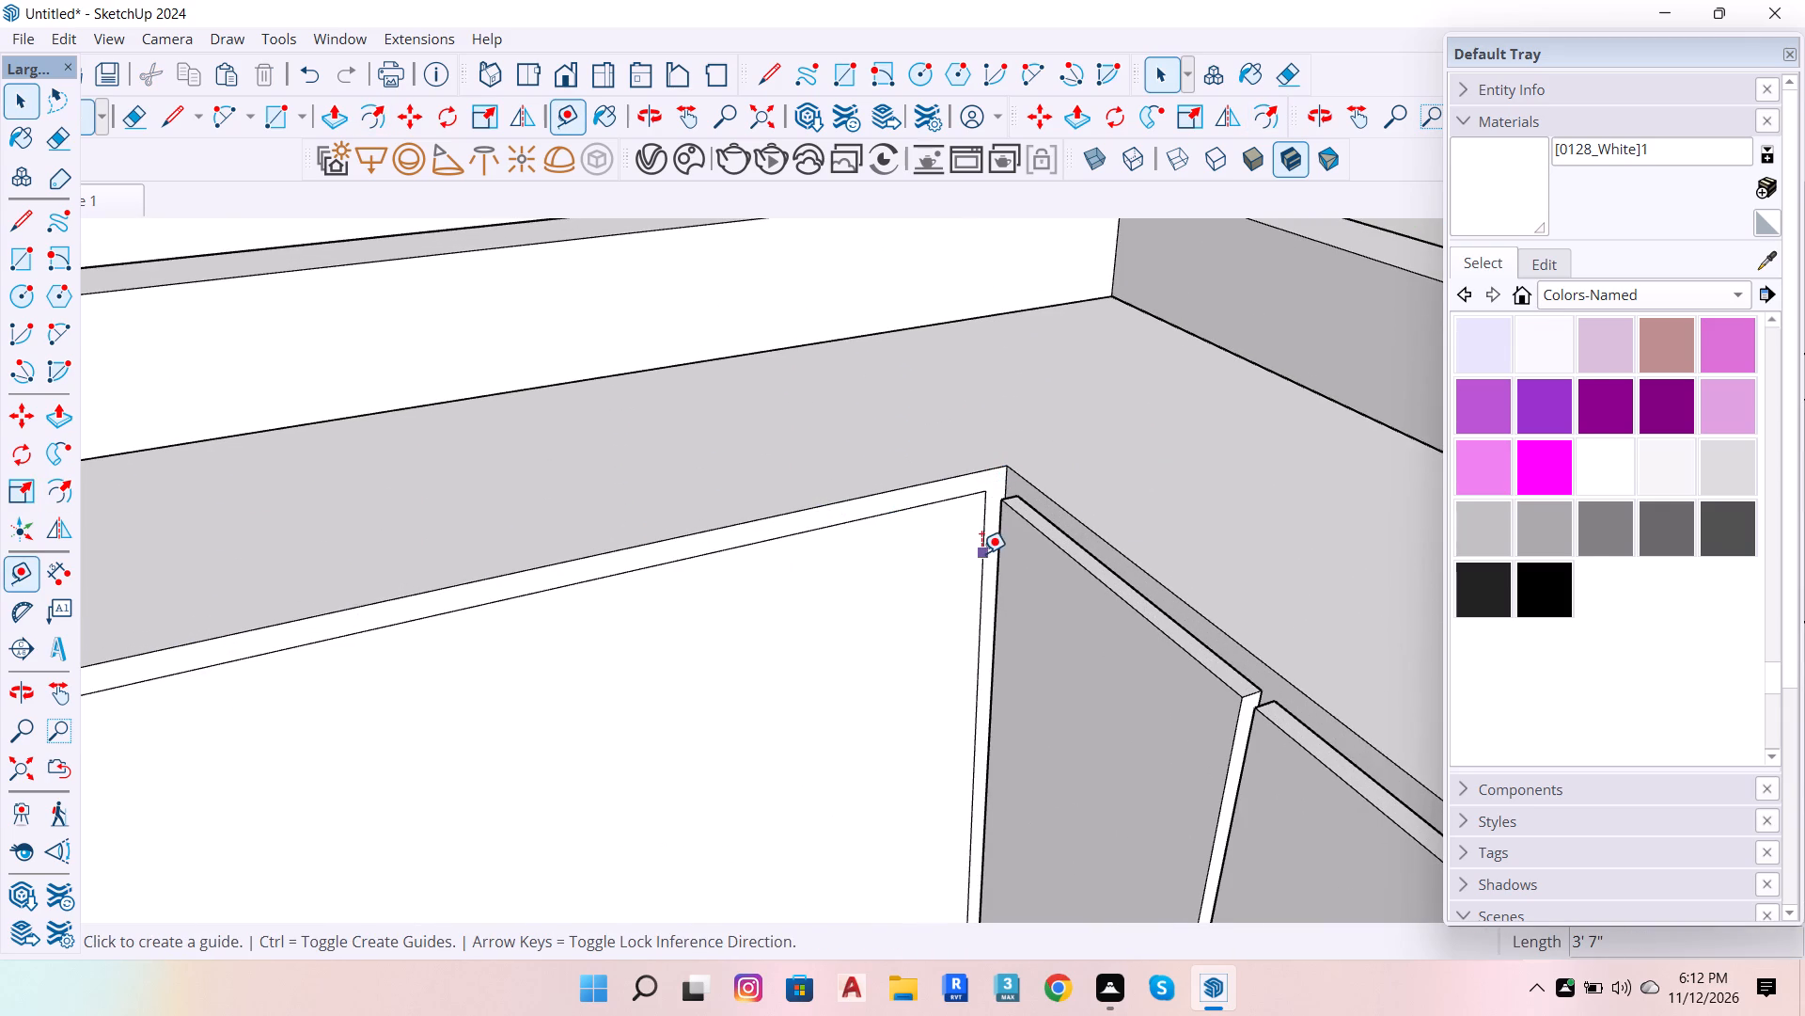
pyautogui.click(981, 573)
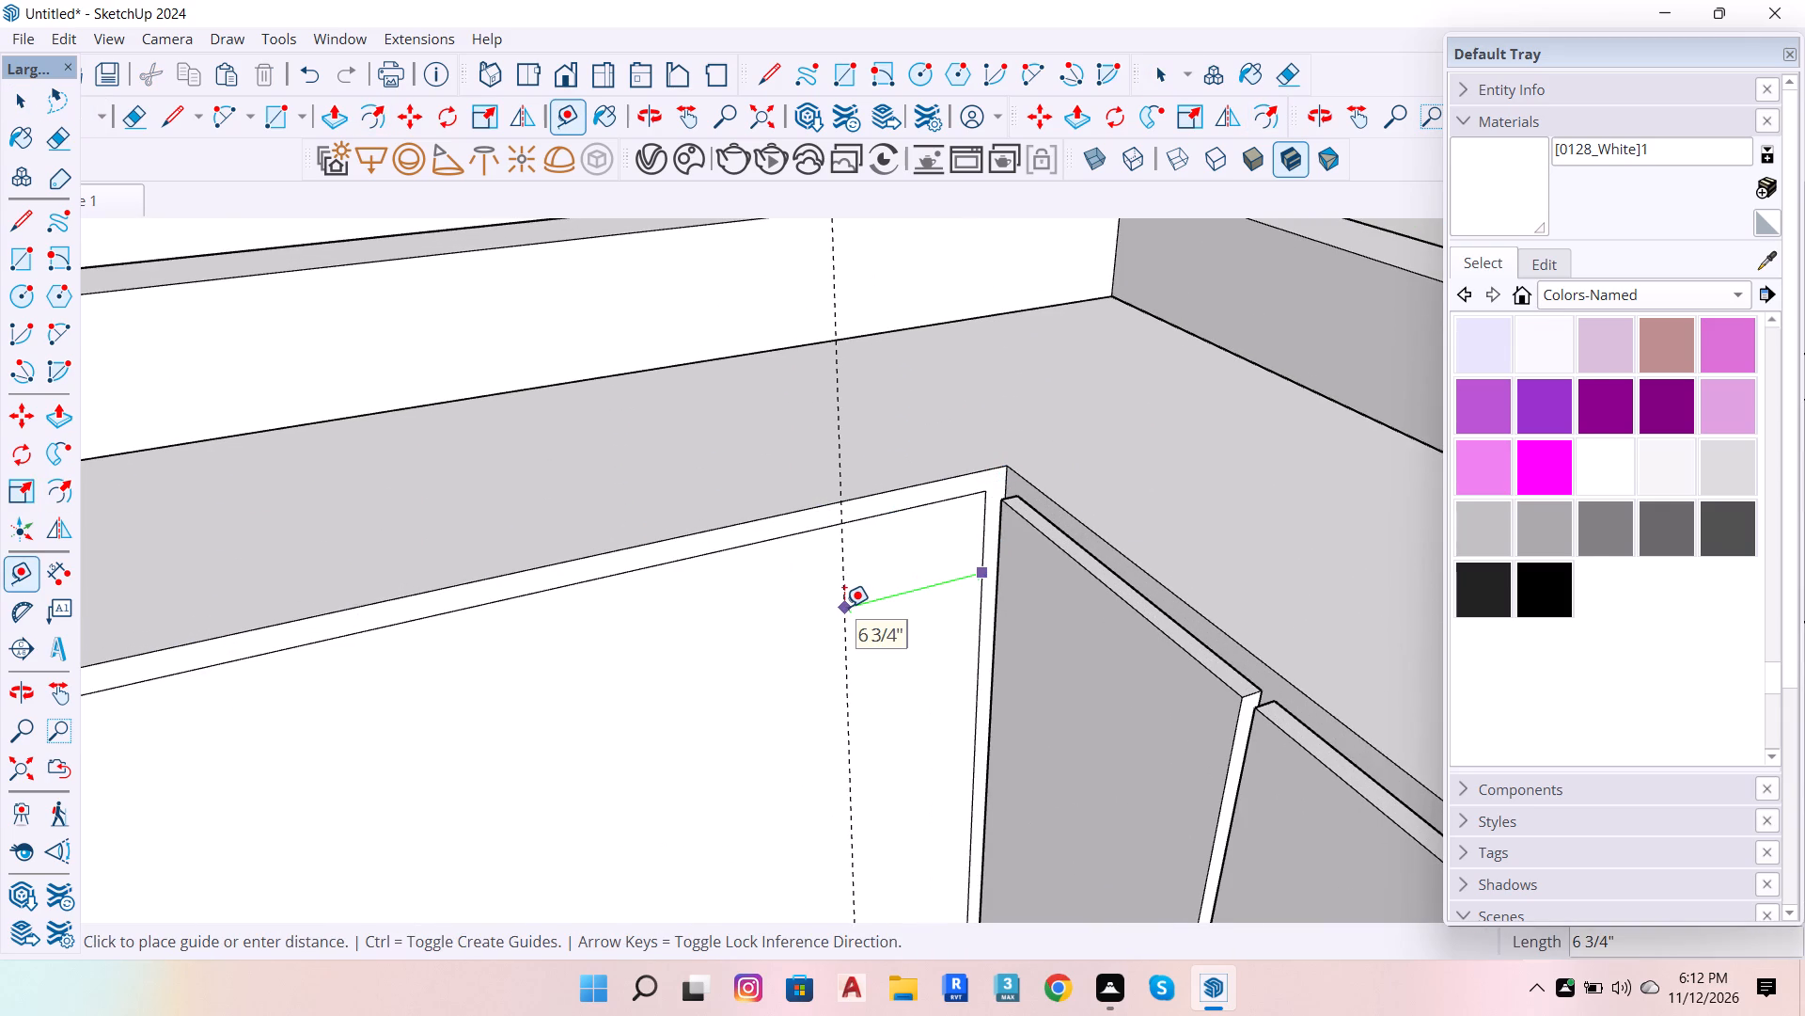
pyautogui.write('.8')
pyautogui.press('Return')
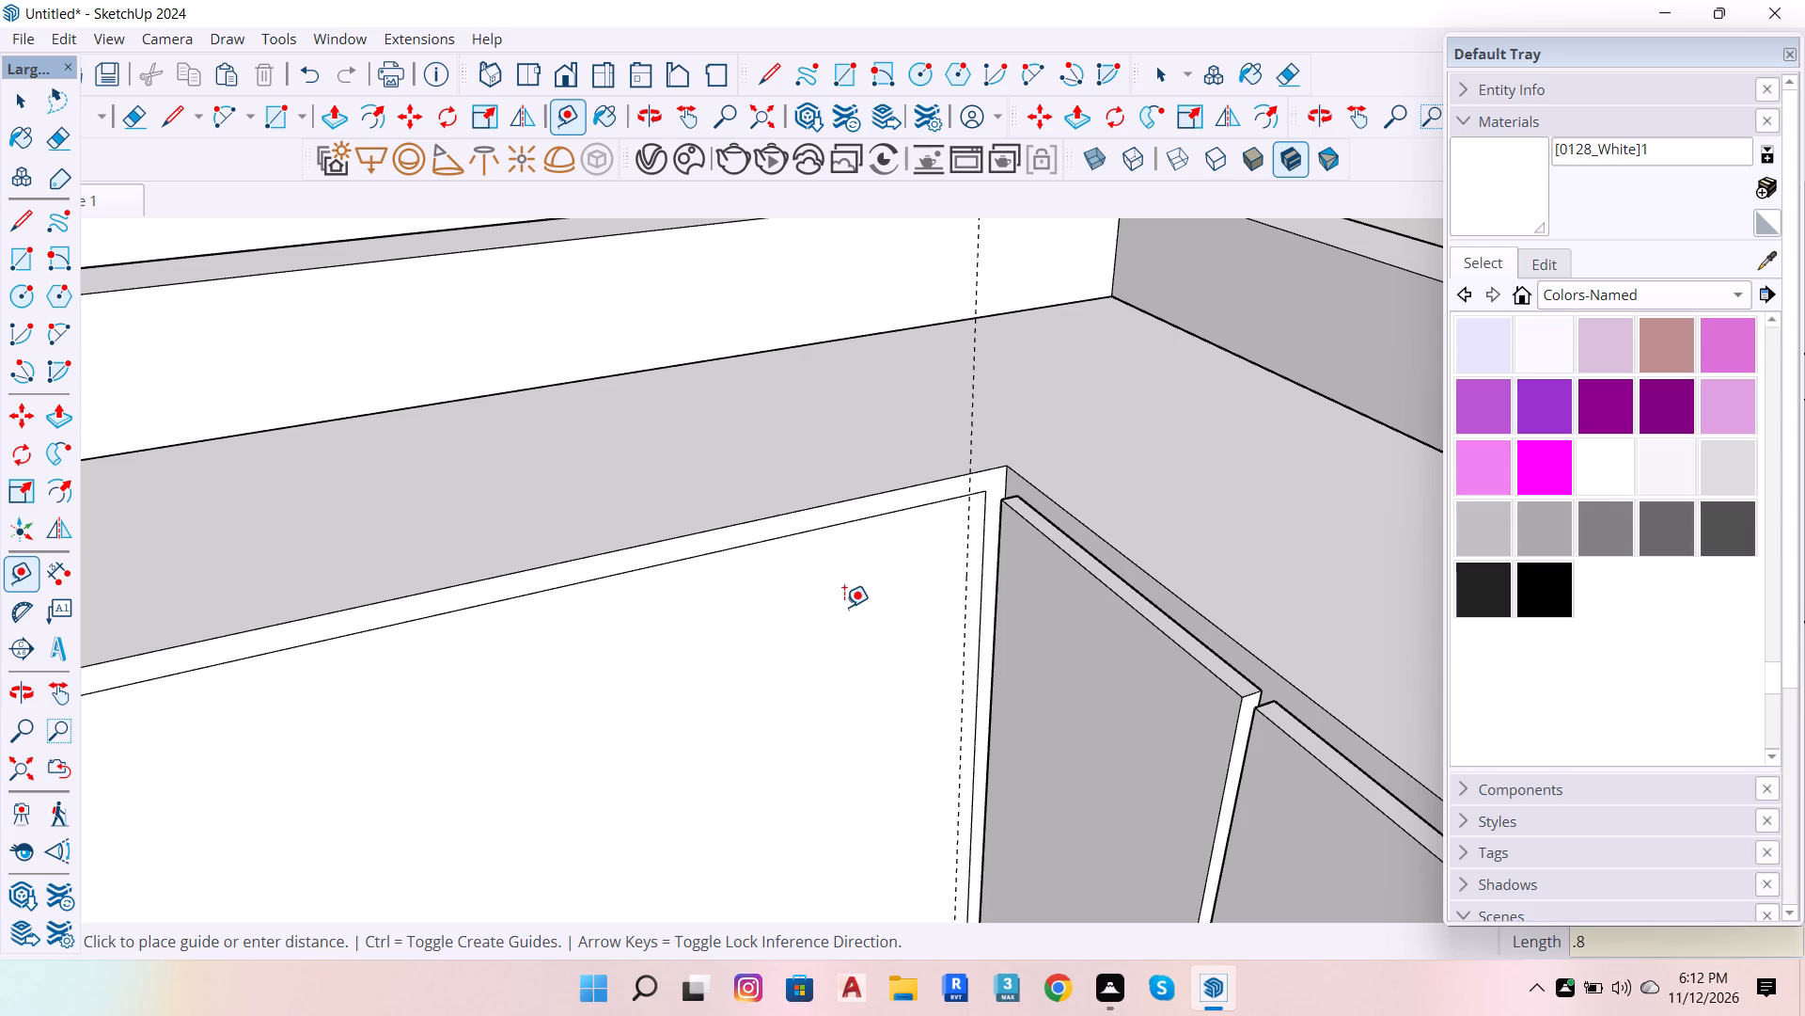
# Reopen the cabinet group and draw a vertical line along the guide, from the inset's bottom edge to its top edge.
pyautogui.press('space')
pyautogui.scroll(-5, 840, 383)
pyautogui.scroll(4, 856, 780)
pyautogui.doubleClick(887, 794)
pyautogui.scroll(-4, 950, 662)
pyautogui.scroll(5, 954, 824)
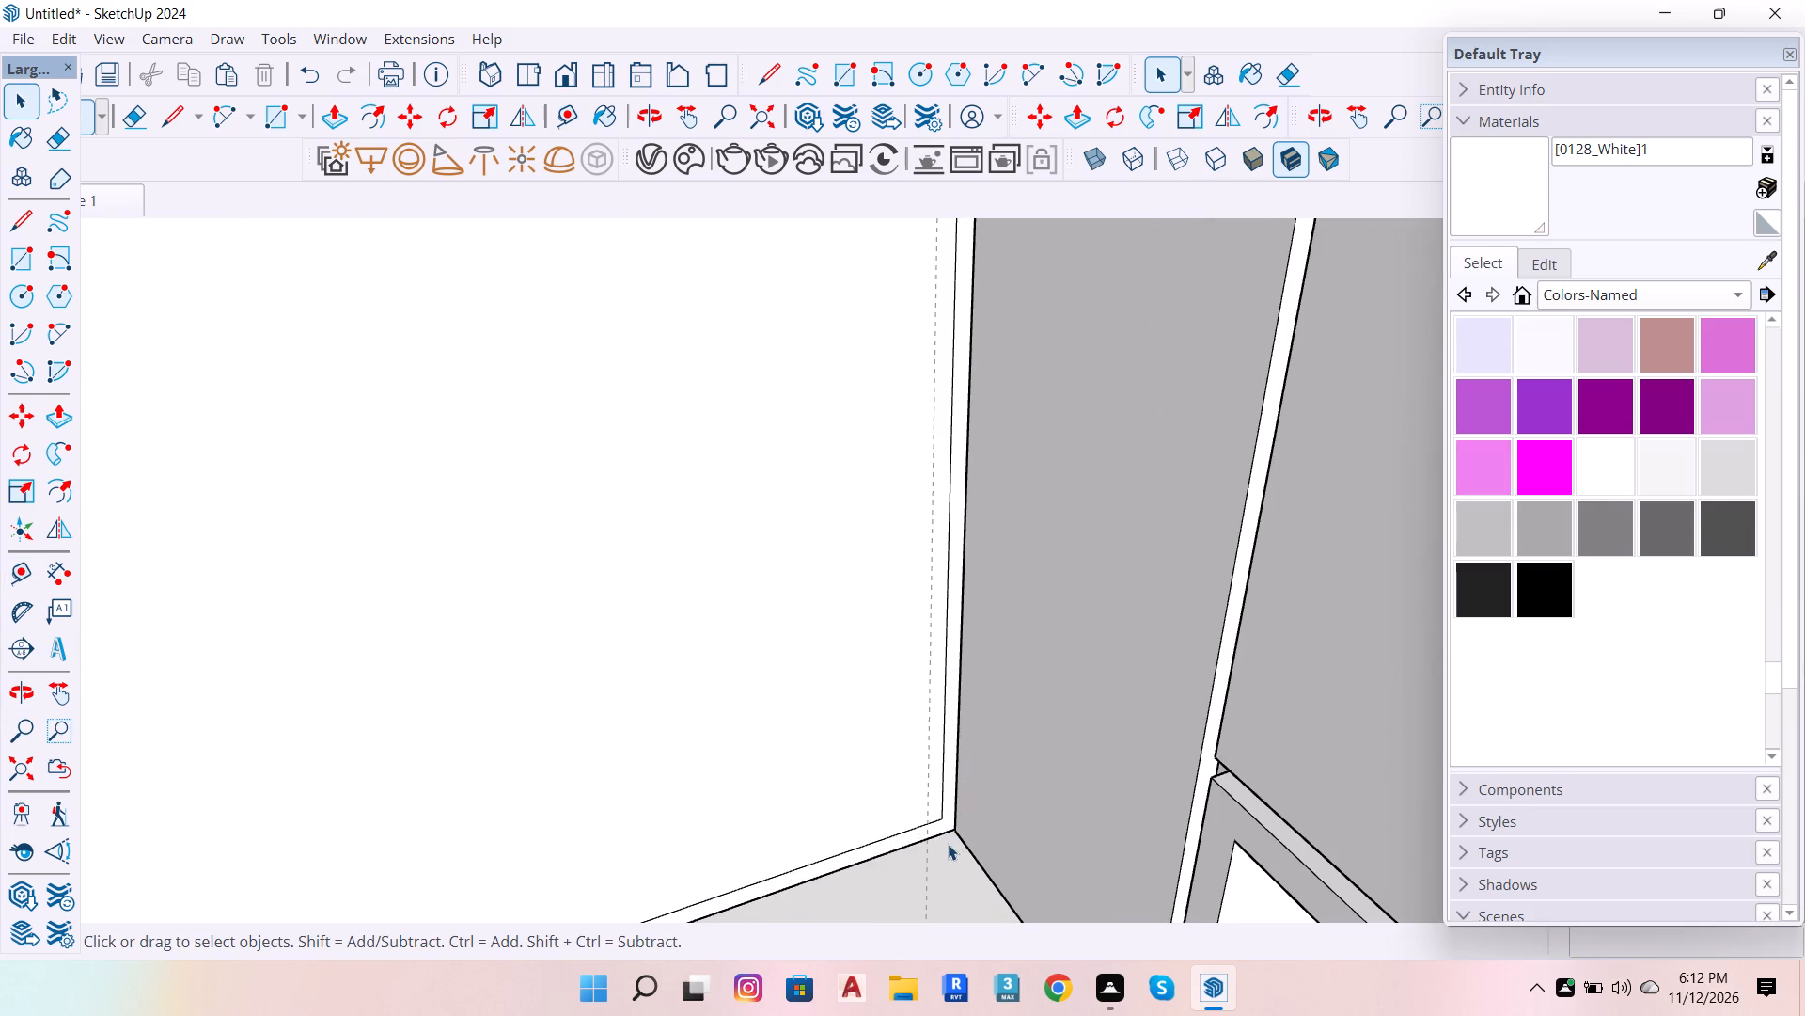
pyautogui.press('l')
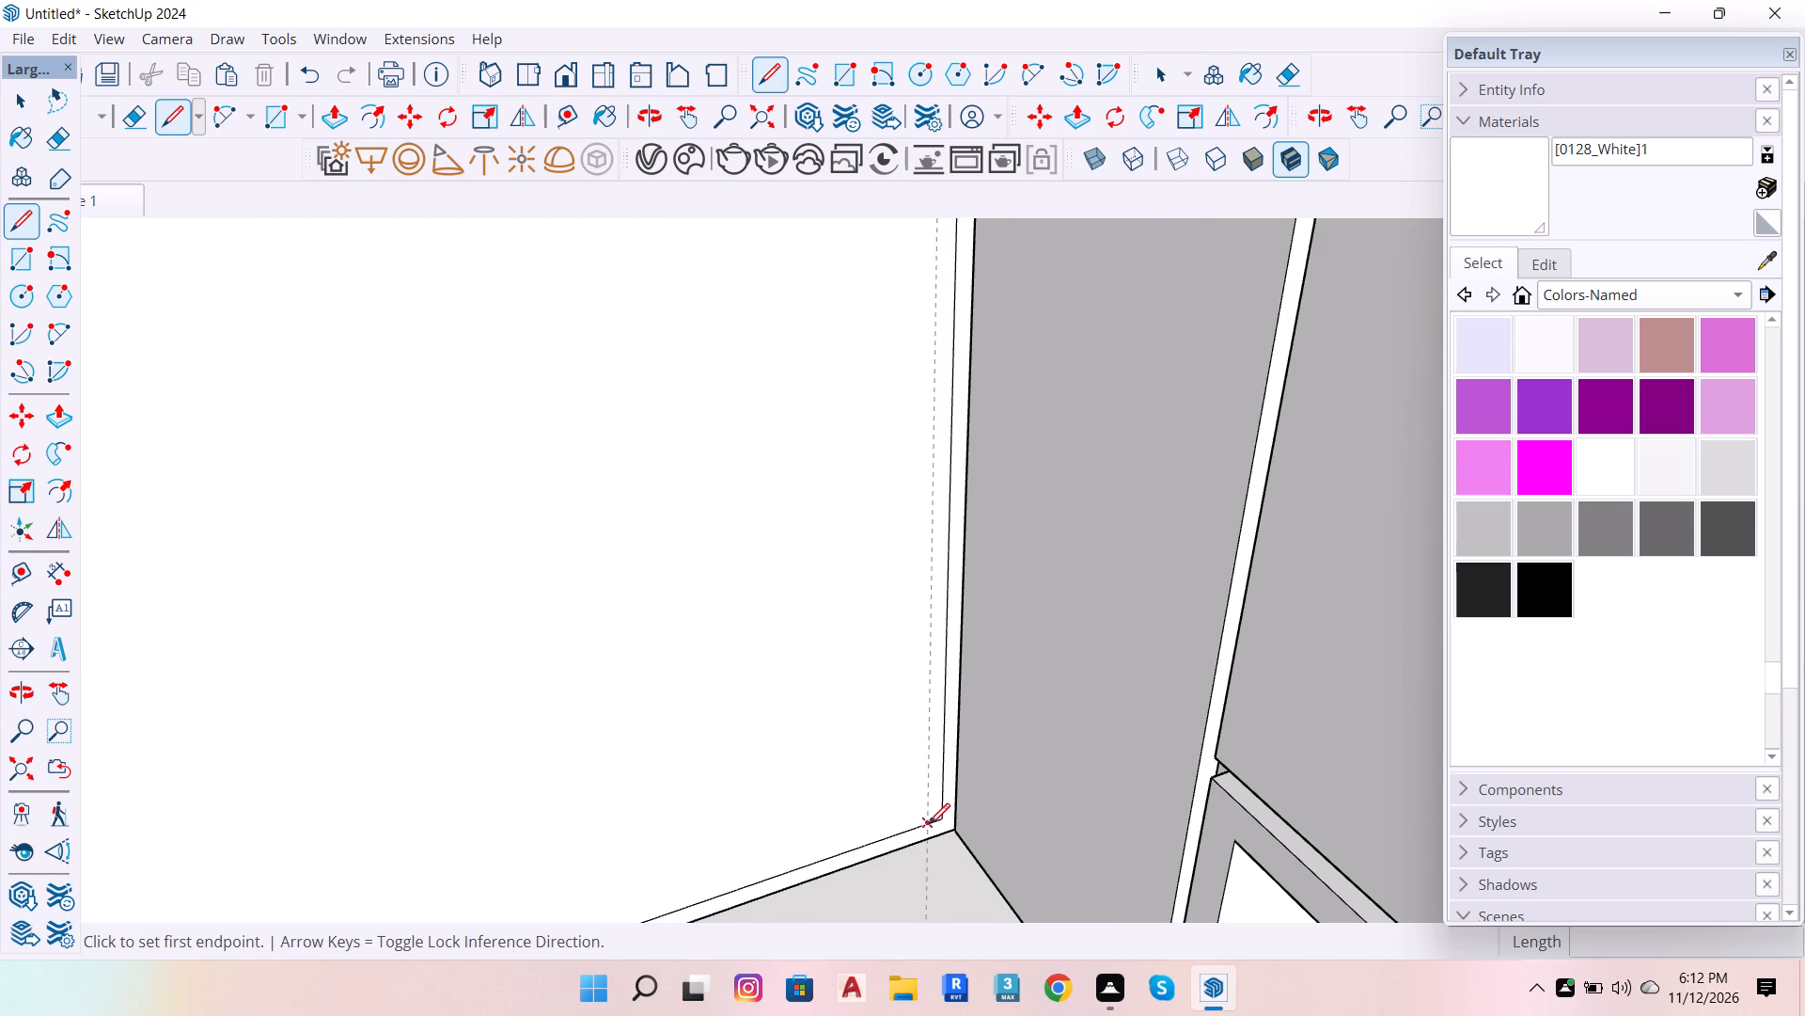
pyautogui.click(930, 825)
pyautogui.scroll(-11, 925, 783)
pyautogui.scroll(2, 915, 503)
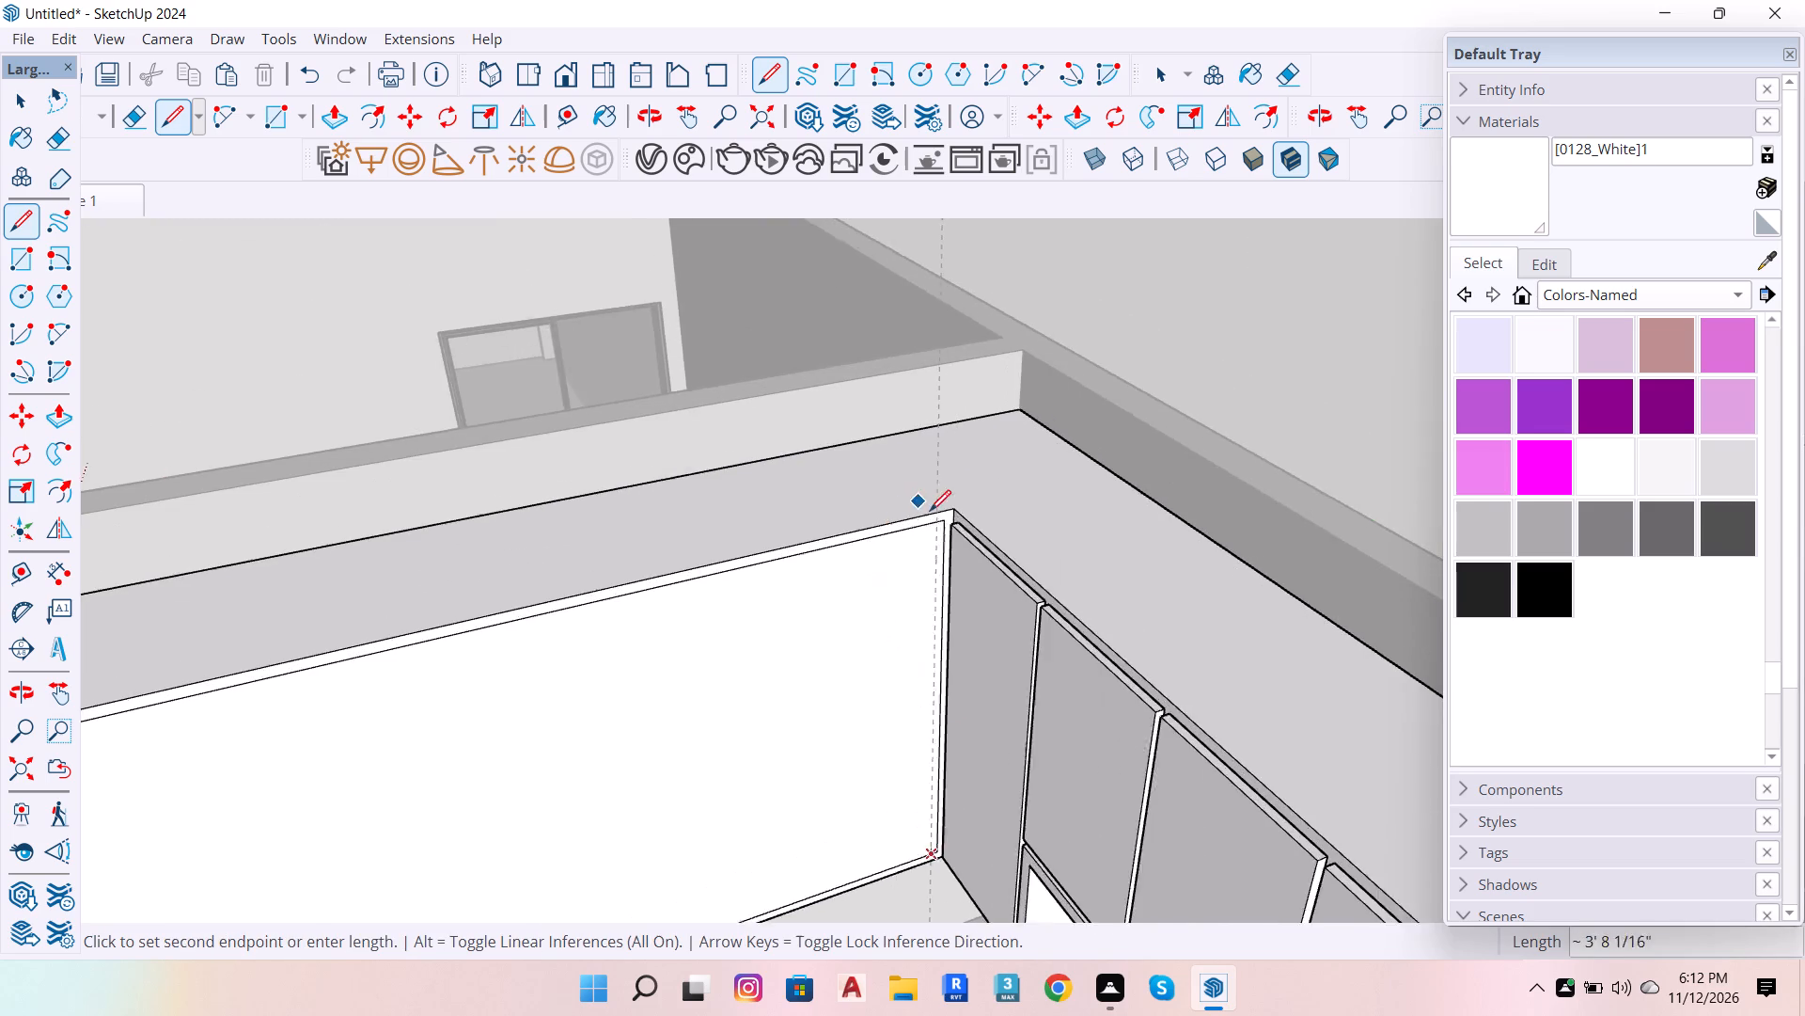
pyautogui.scroll(8, 930, 511)
pyautogui.click(940, 516)
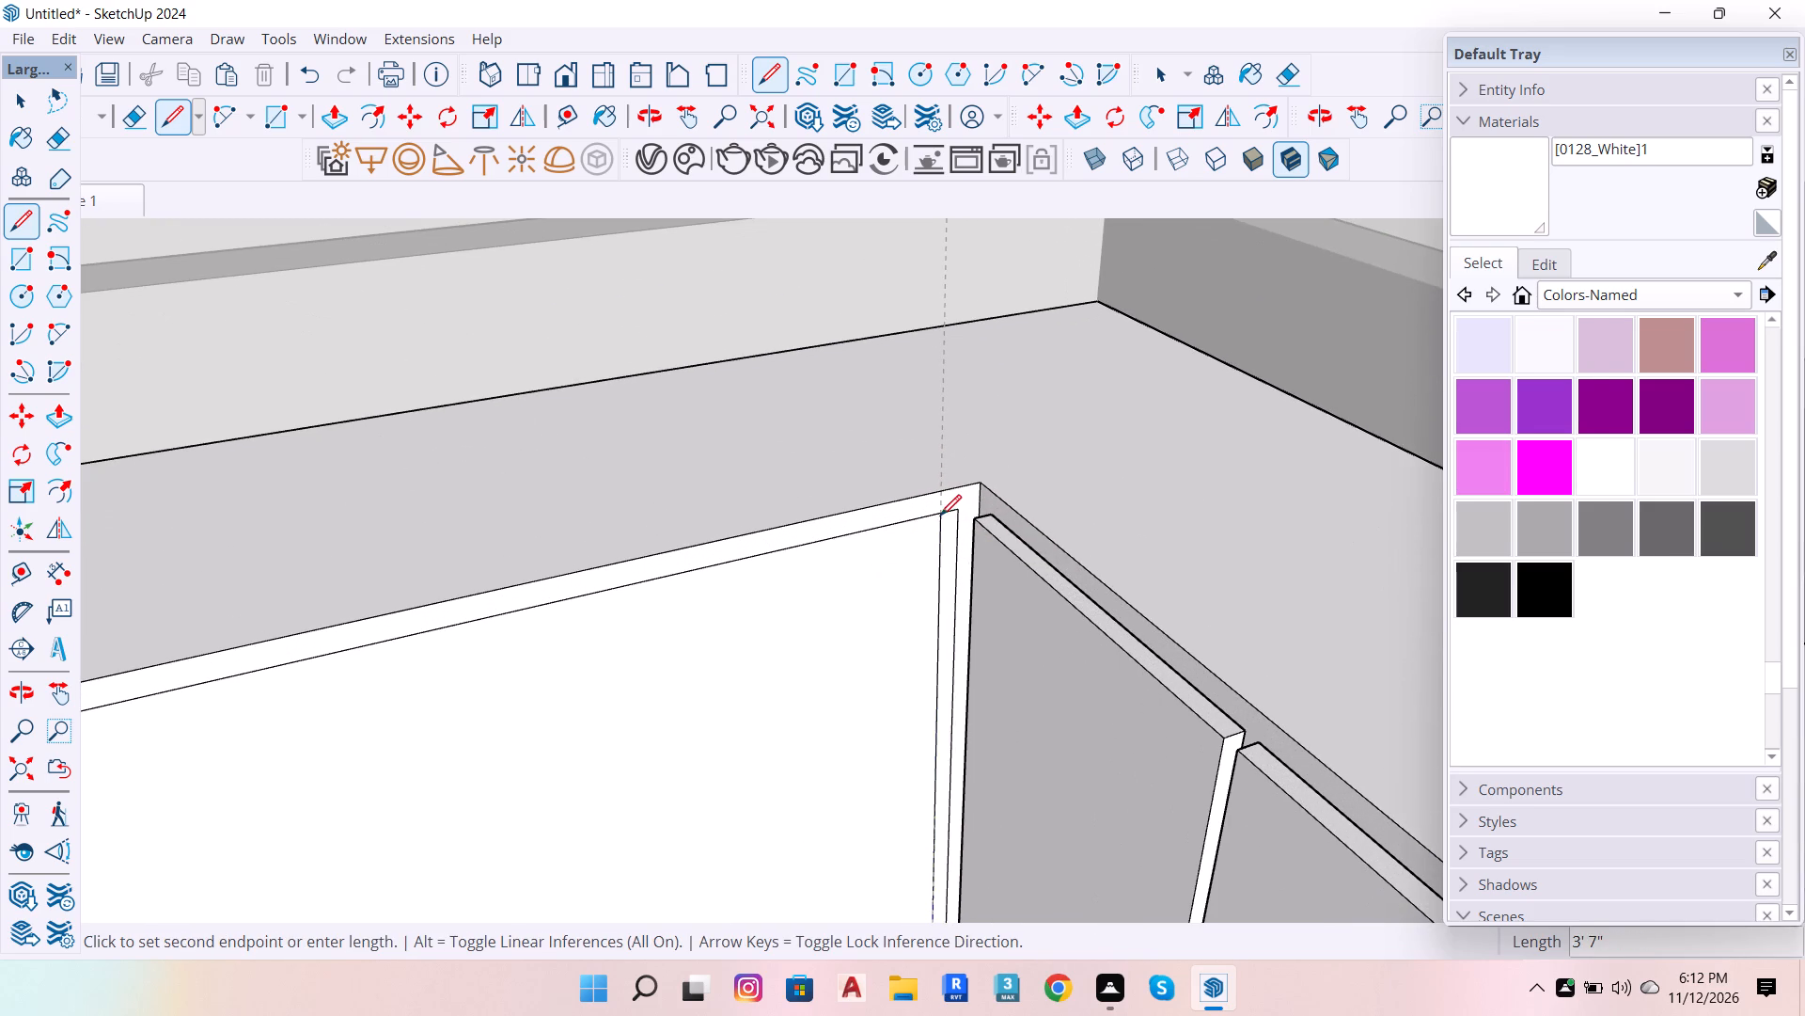
# Erase the old inset vertical edge and the leftover top and bottom stubs between the new line and the door corner.
pyautogui.press('space')
pyautogui.scroll(9, 953, 509)
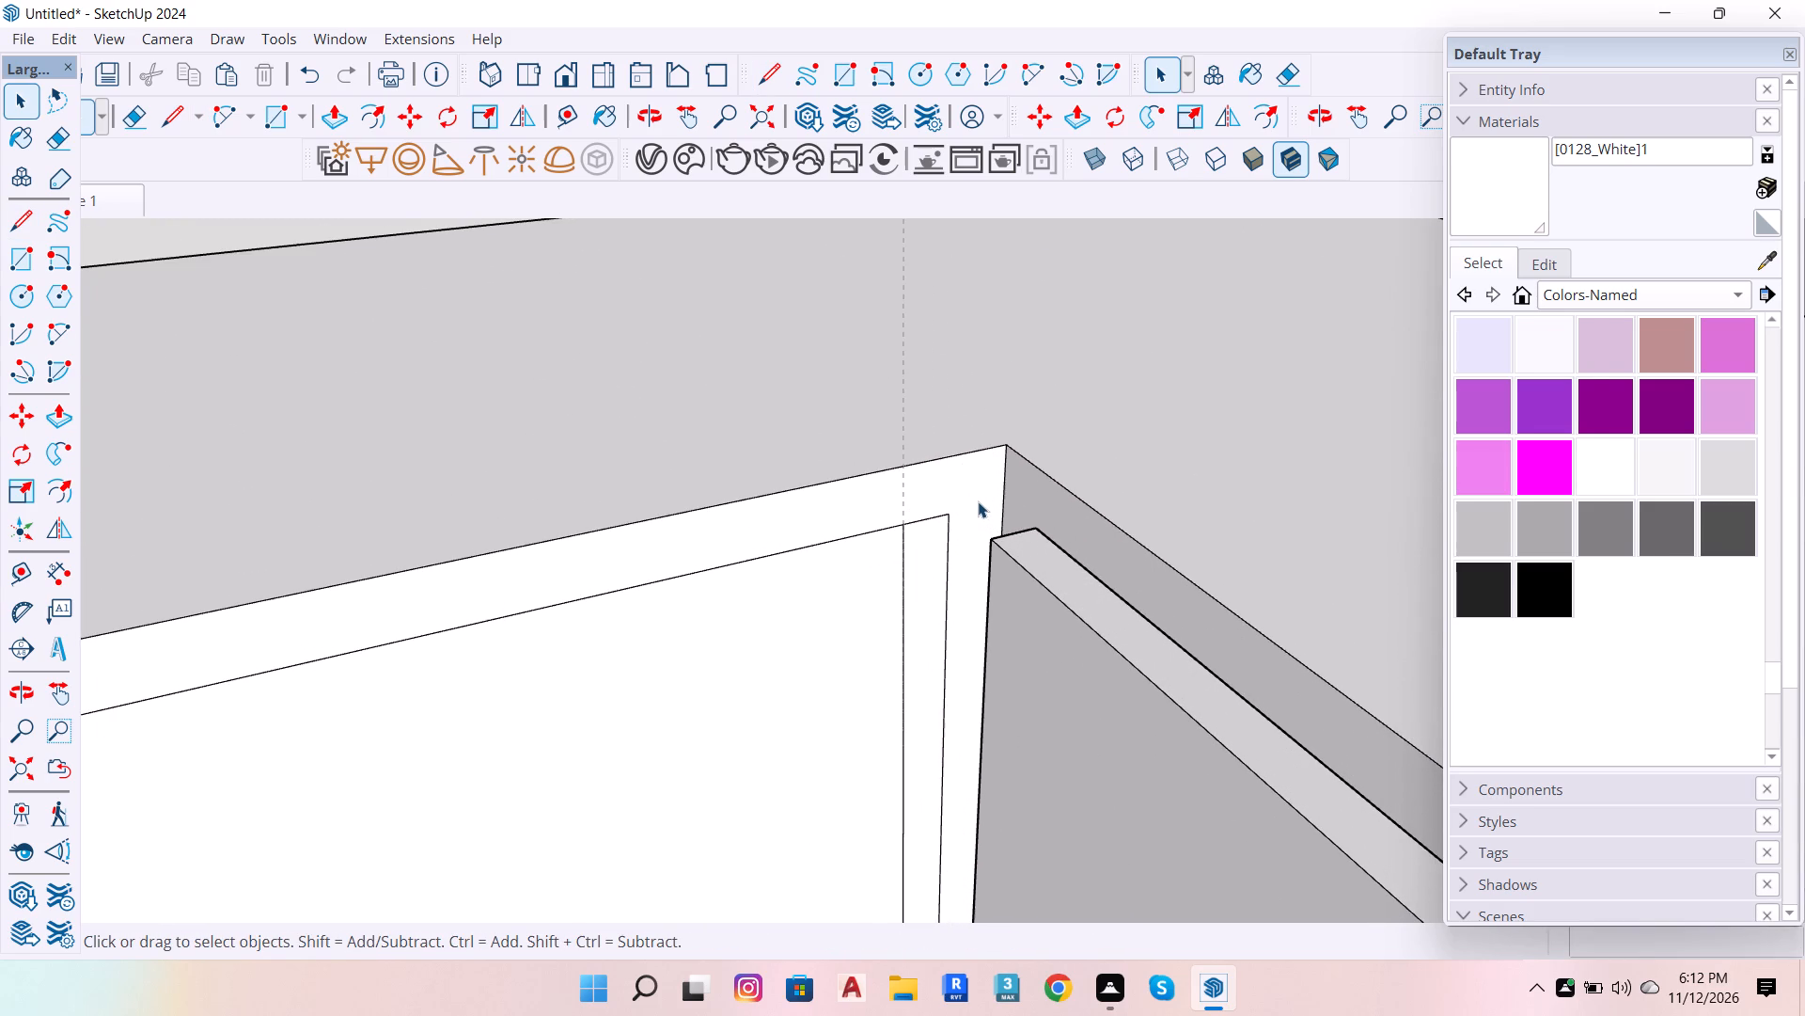
pyautogui.press('e')
pyautogui.moveTo(931, 514); pyautogui.dragTo(942, 539)
pyautogui.scroll(-6, 944, 482)
pyautogui.scroll(3, 951, 506)
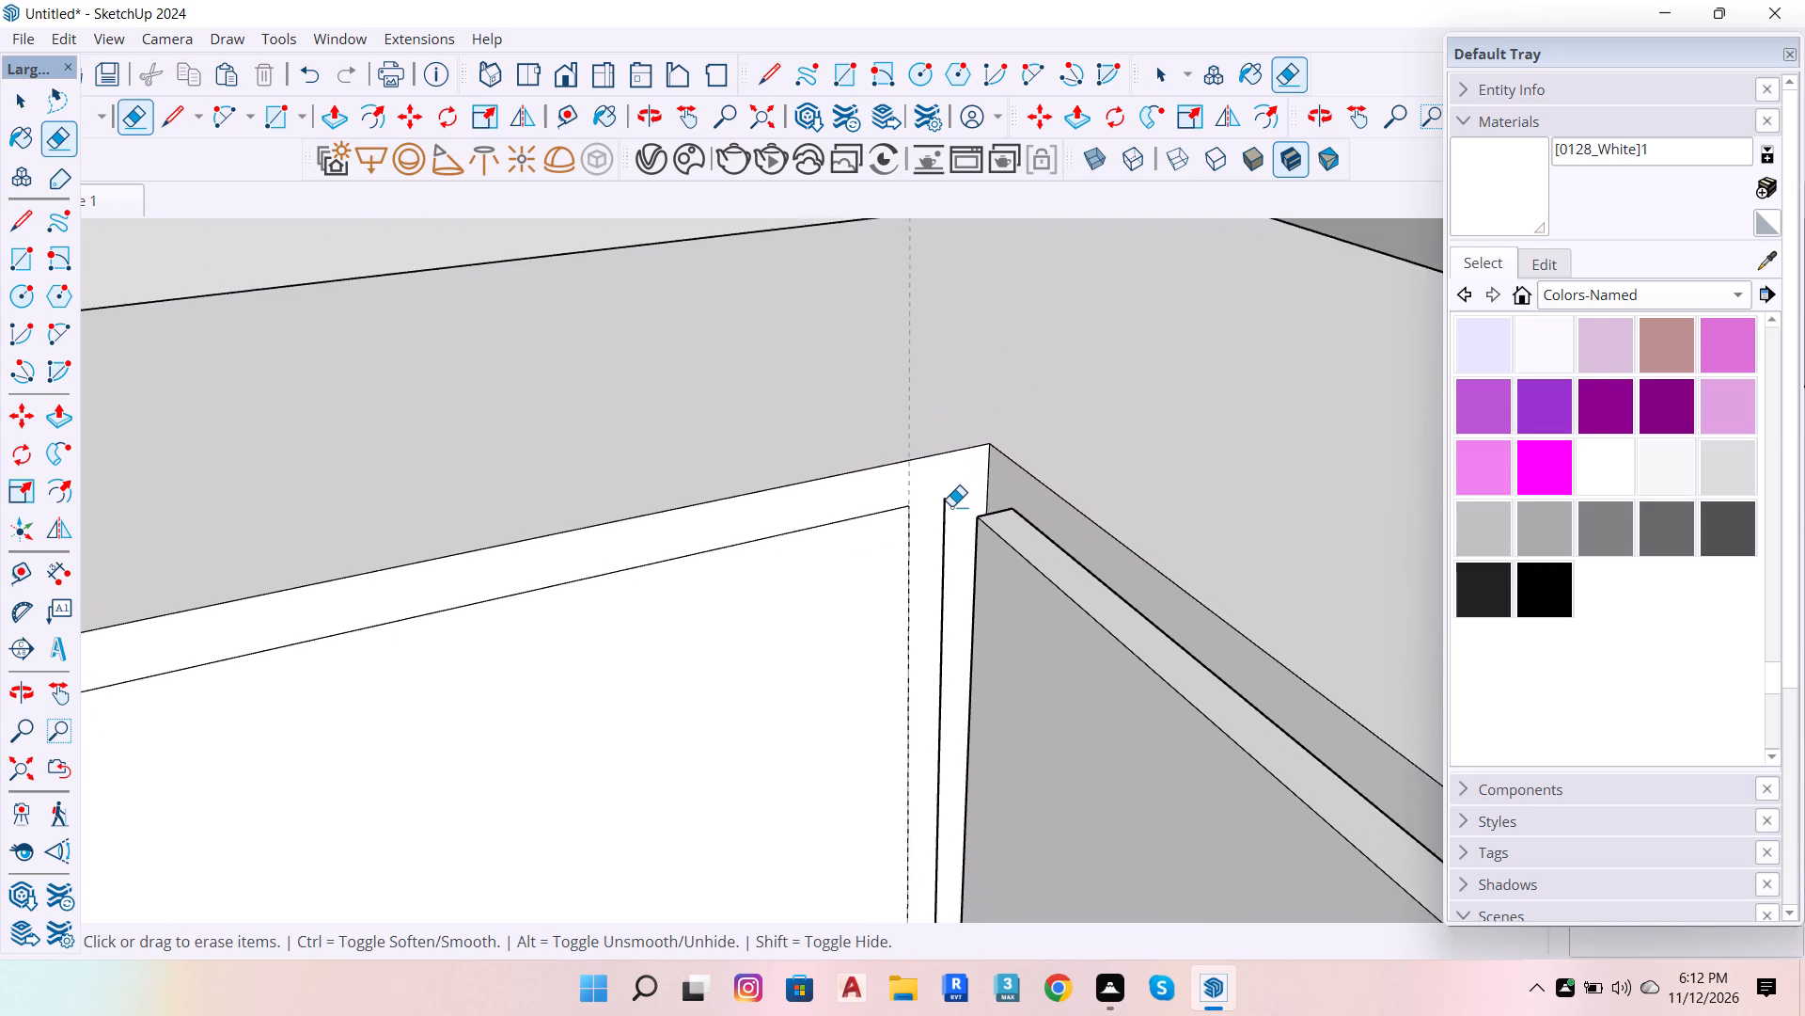
pyautogui.scroll(2, 951, 506)
pyautogui.moveTo(950, 508); pyautogui.dragTo(941, 525)
pyautogui.scroll(-7, 920, 466)
pyautogui.scroll(-6, 874, 545)
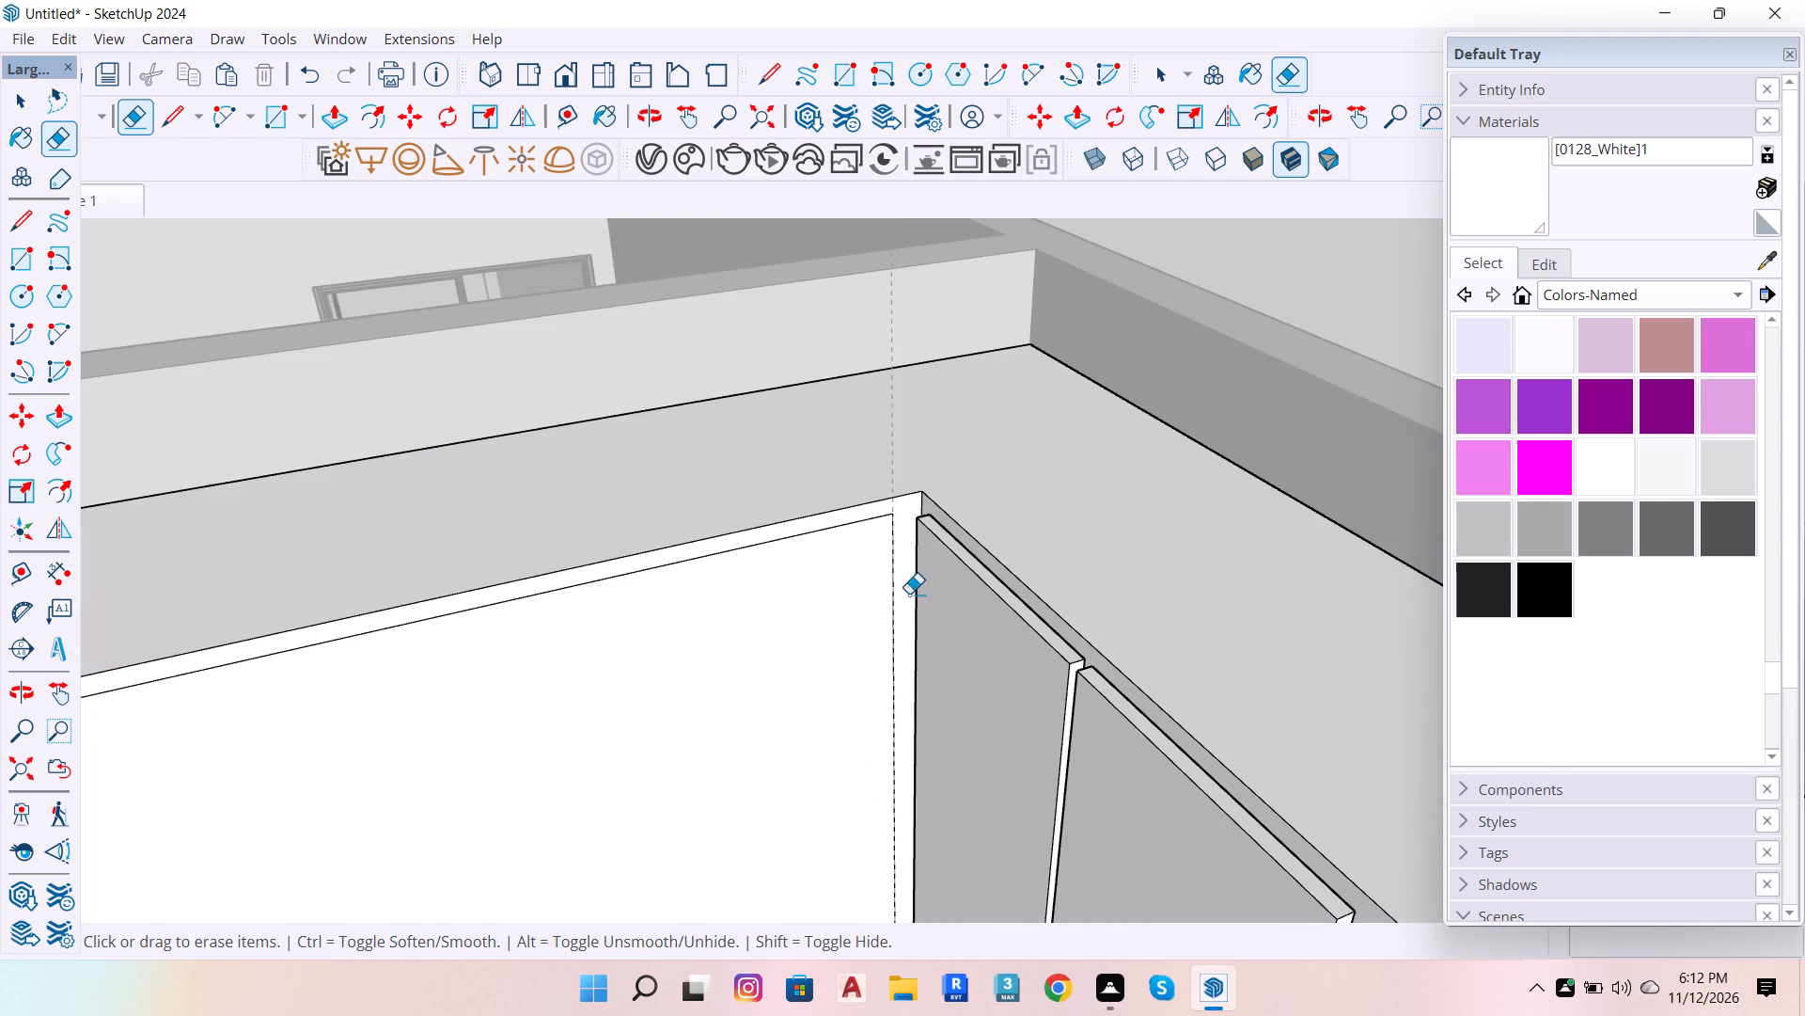
pyautogui.scroll(-6, 915, 572)
pyautogui.scroll(7, 880, 842)
pyautogui.scroll(7, 957, 802)
pyautogui.scroll(7, 884, 879)
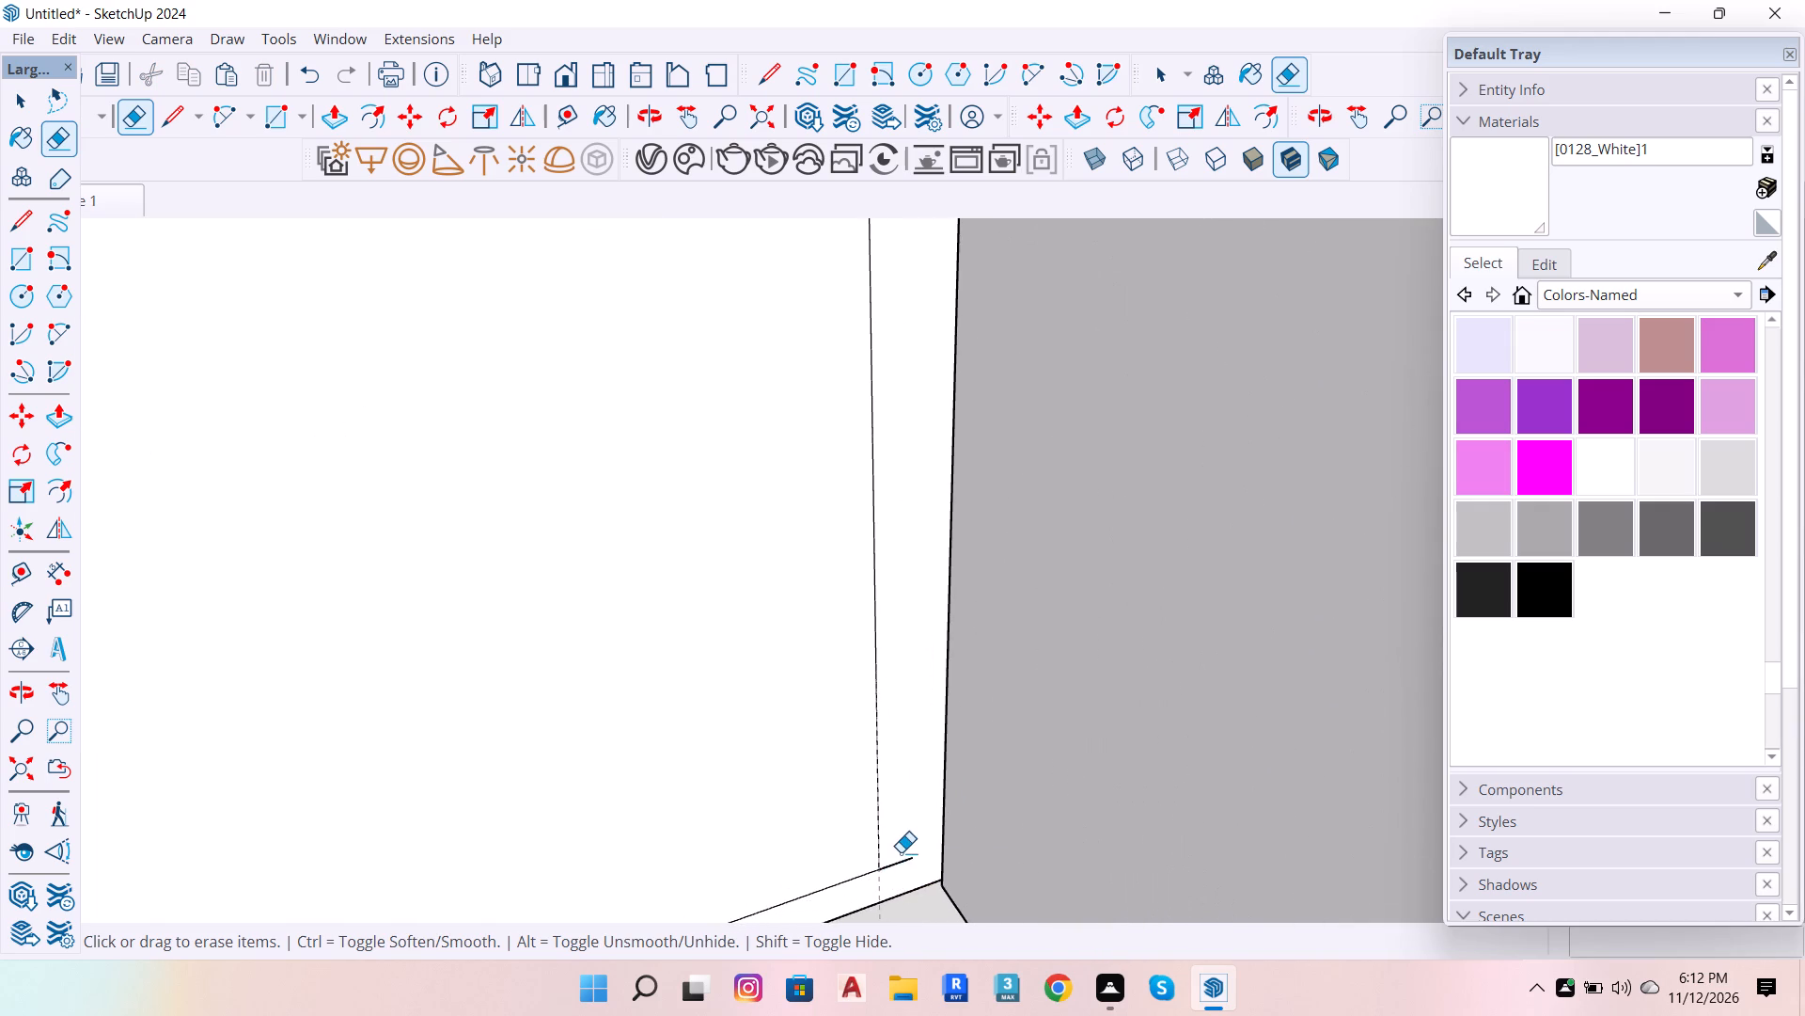
pyautogui.moveTo(901, 852); pyautogui.dragTo(902, 867)
pyautogui.scroll(-6, 904, 687)
pyautogui.press('space')
# Leave the cabinet group and delete the vertical guide near the inner corner.
pyautogui.click(855, 640)
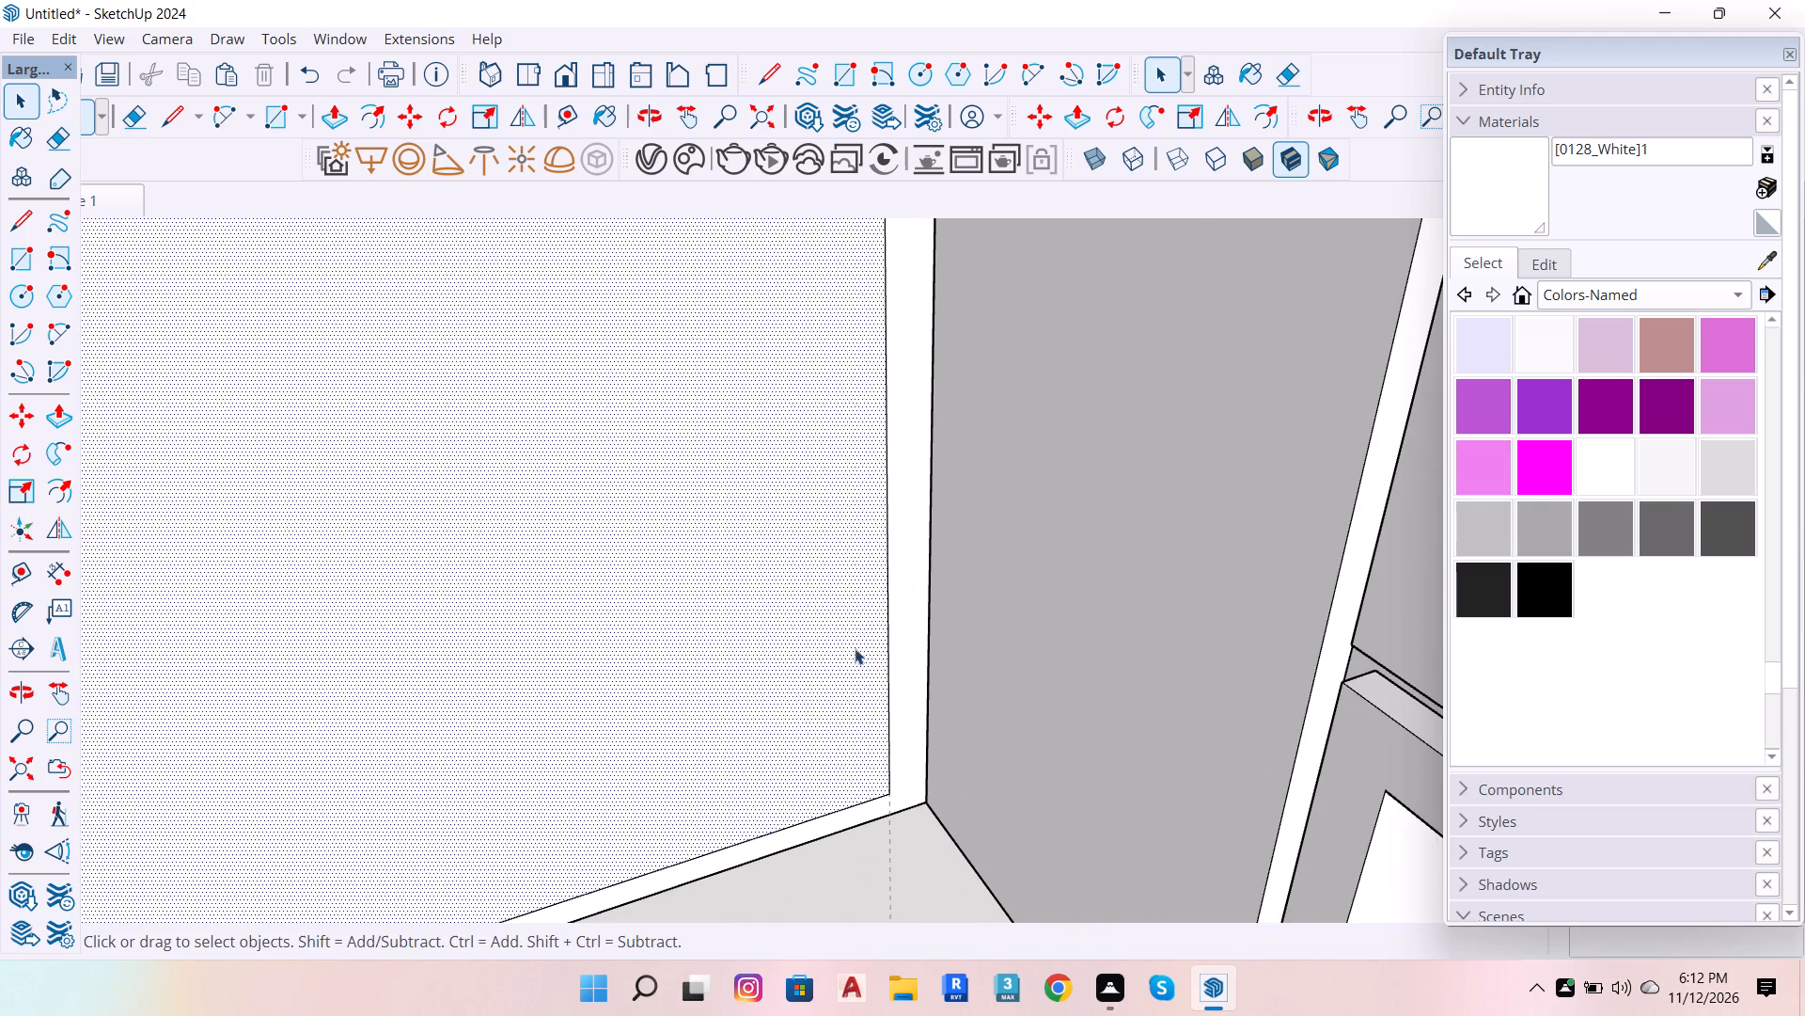
pyautogui.click(884, 832)
pyautogui.doubleClick(889, 845)
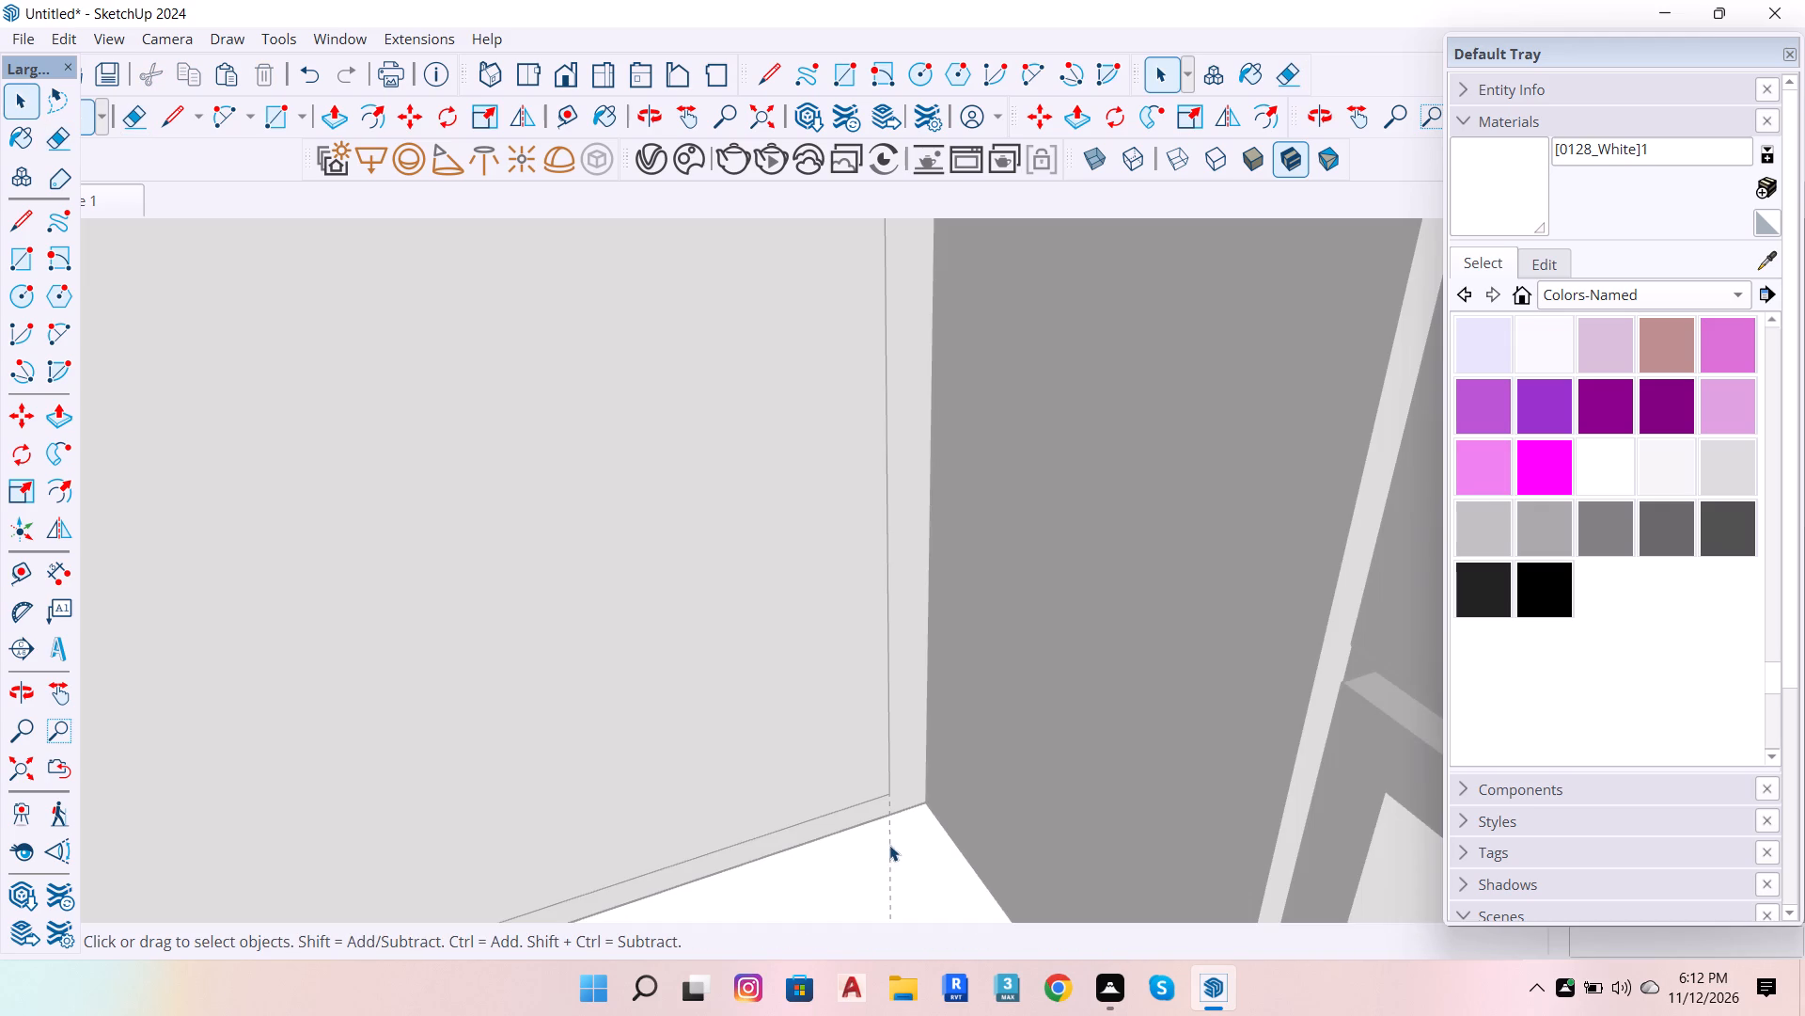
pyautogui.click(889, 845)
pyautogui.scroll(-8, 889, 832)
pyautogui.scroll(-7, 974, 611)
pyautogui.doubleClick(1117, 423)
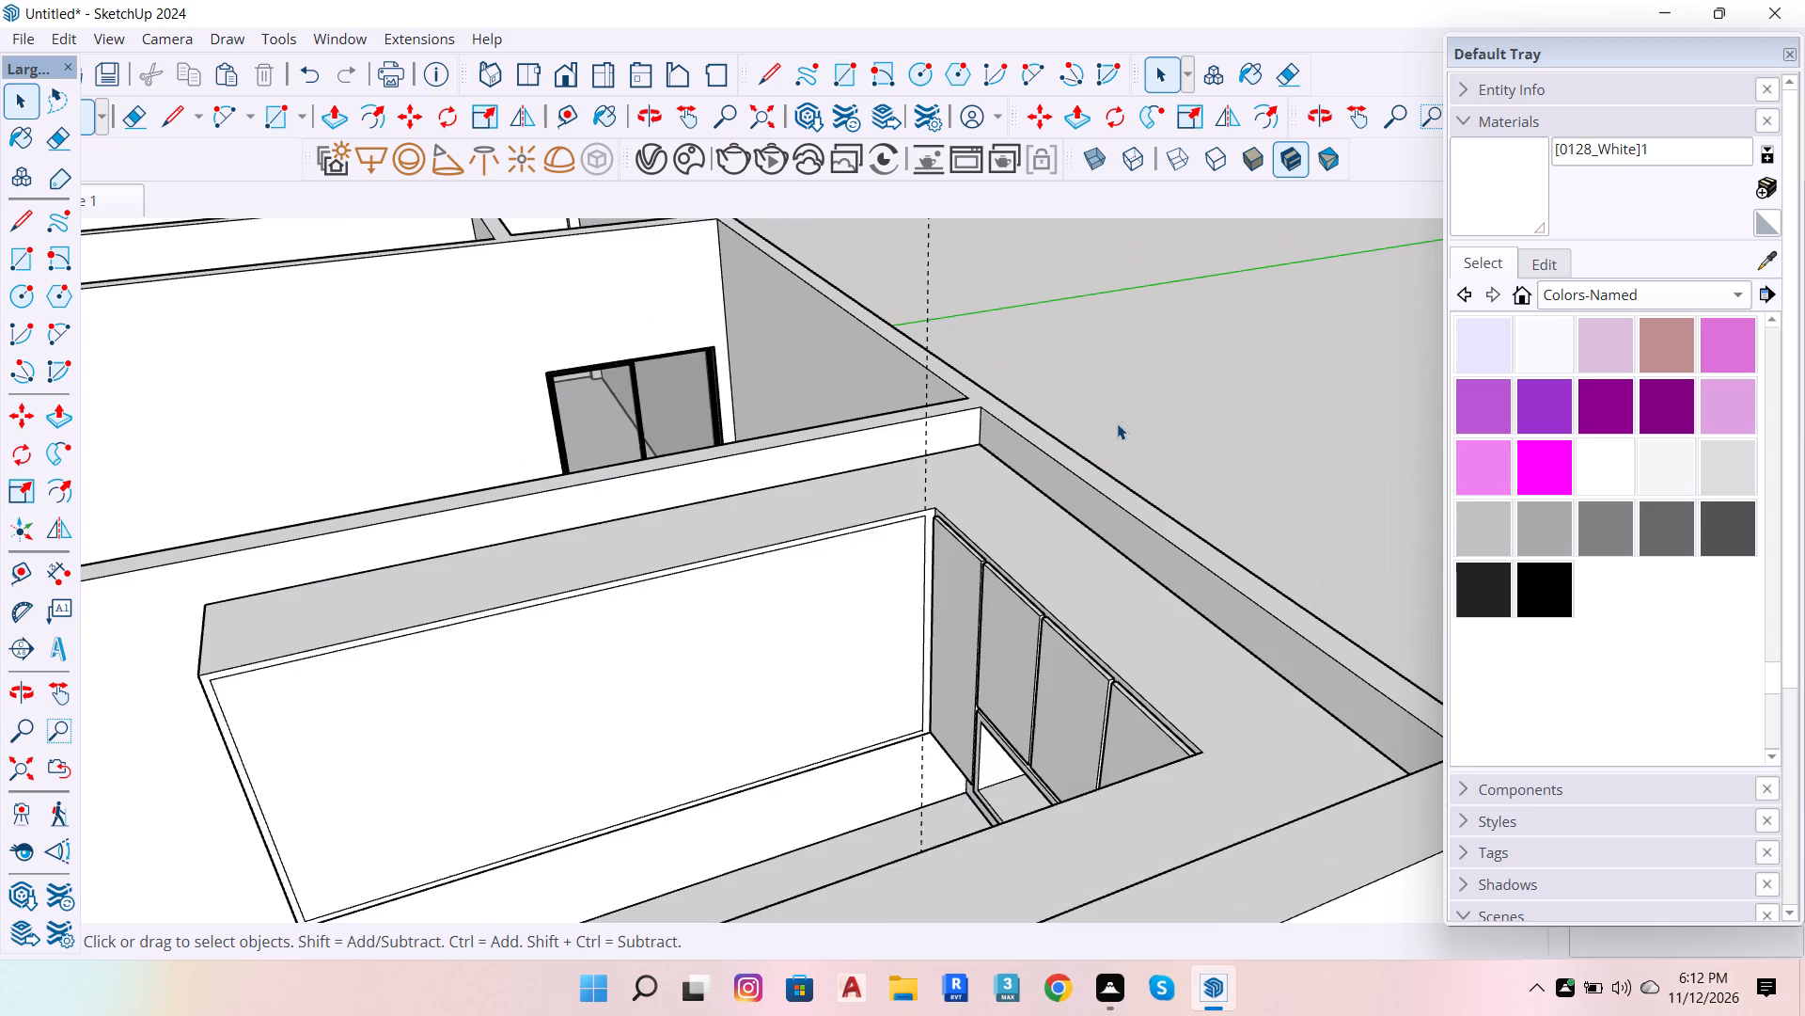
pyautogui.scroll(5, 827, 484)
pyautogui.click(1002, 428)
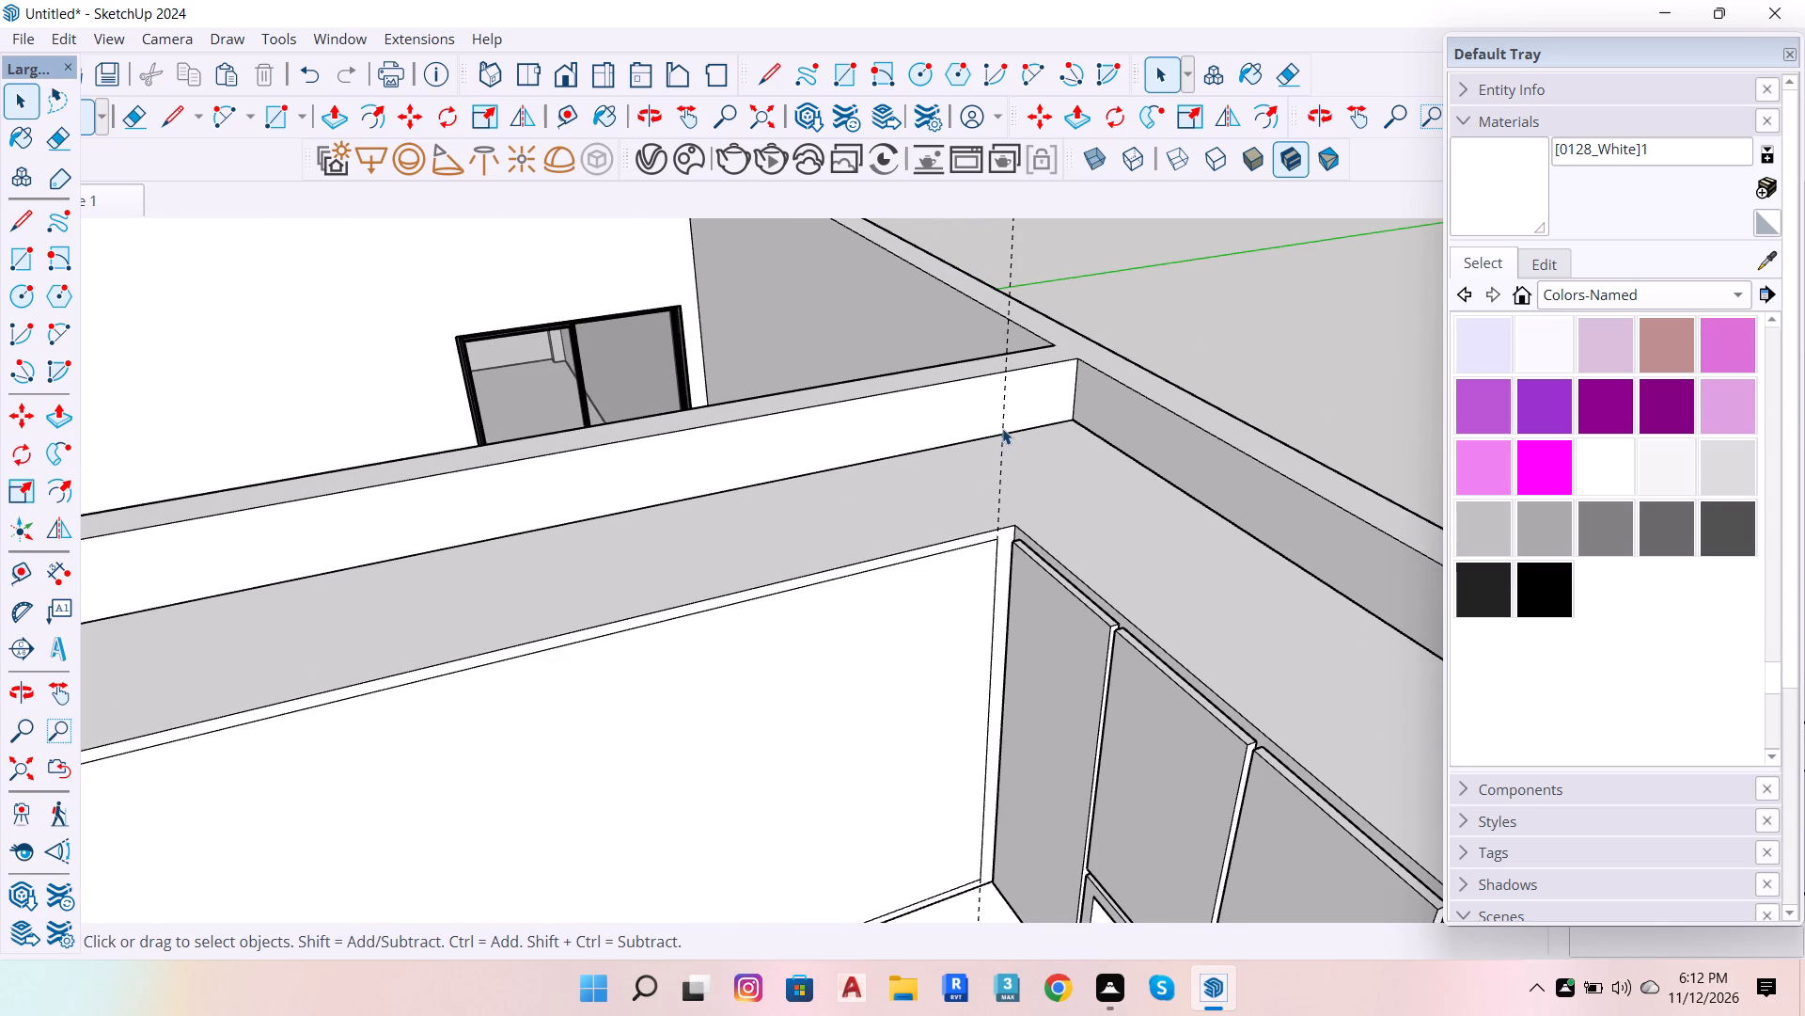
pyautogui.press('Delete')
pyautogui.scroll(-5, 971, 481)
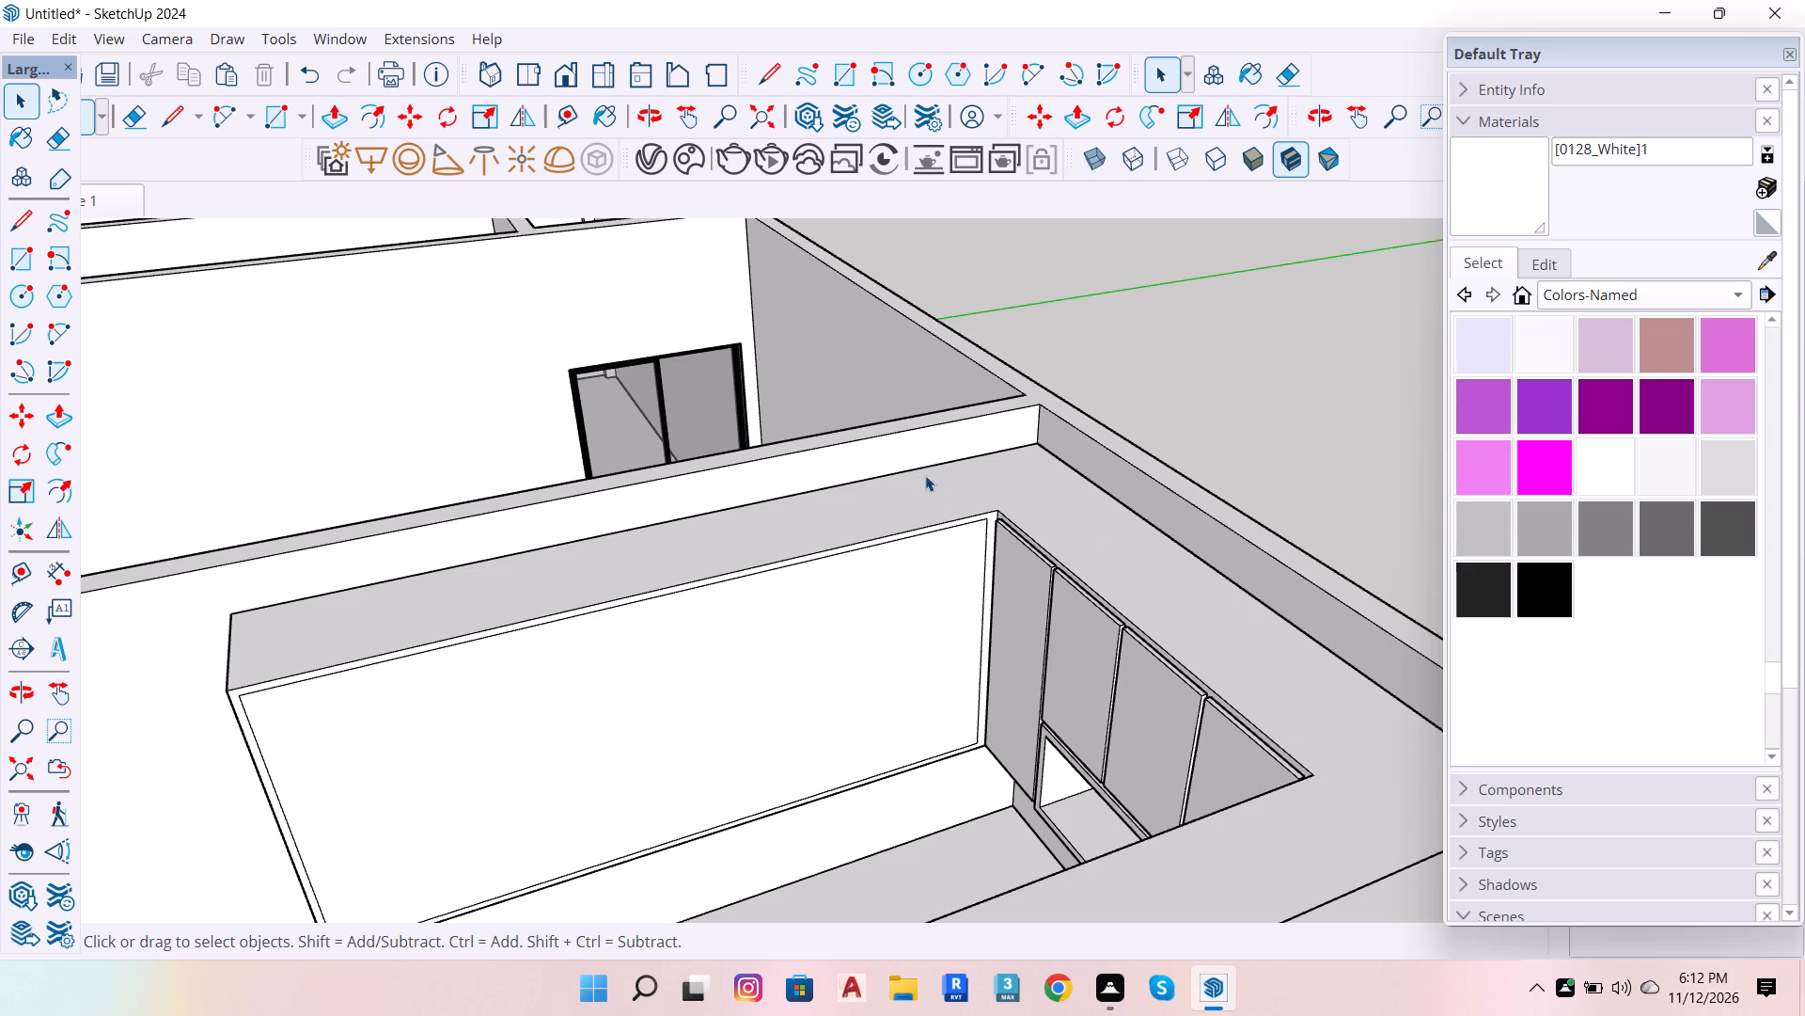
# Inside the cabinet group, copy the inset's corner-side vertical edge to its opposite end and divide the span into 6 equal door panels.
pyautogui.scroll(3, 1047, 606)
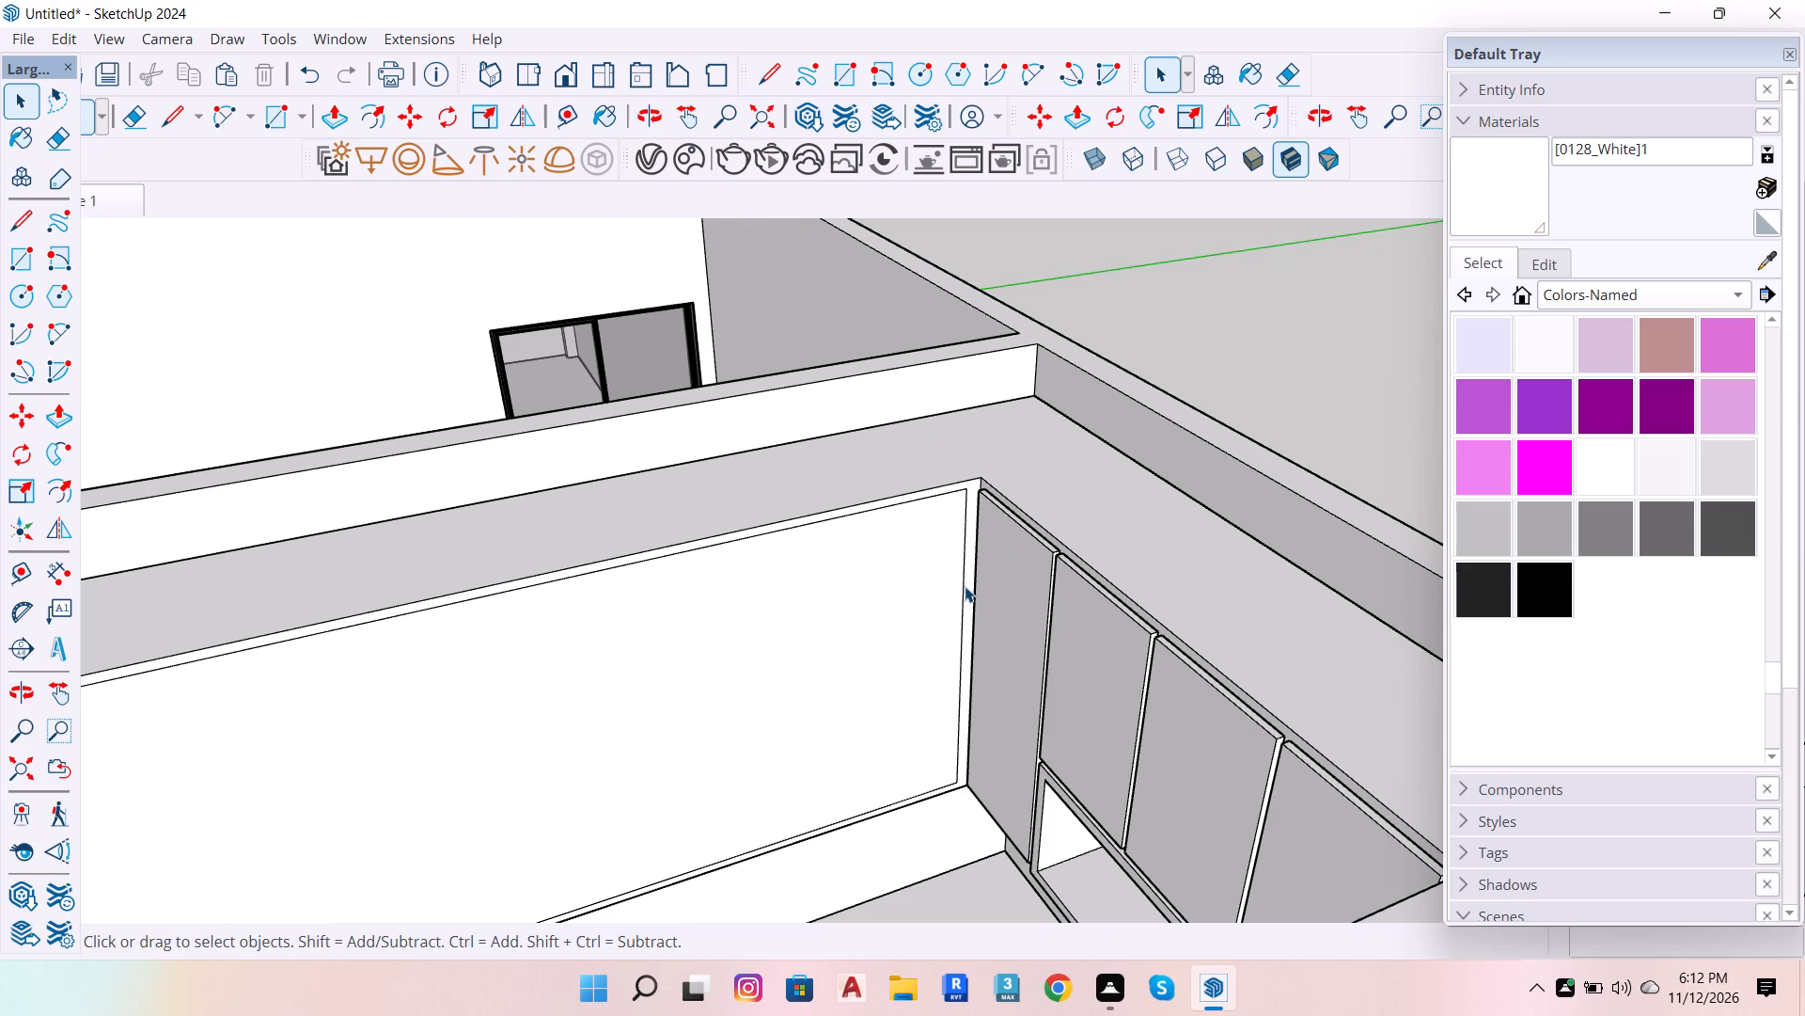
pyautogui.click(965, 586)
pyautogui.doubleClick(965, 586)
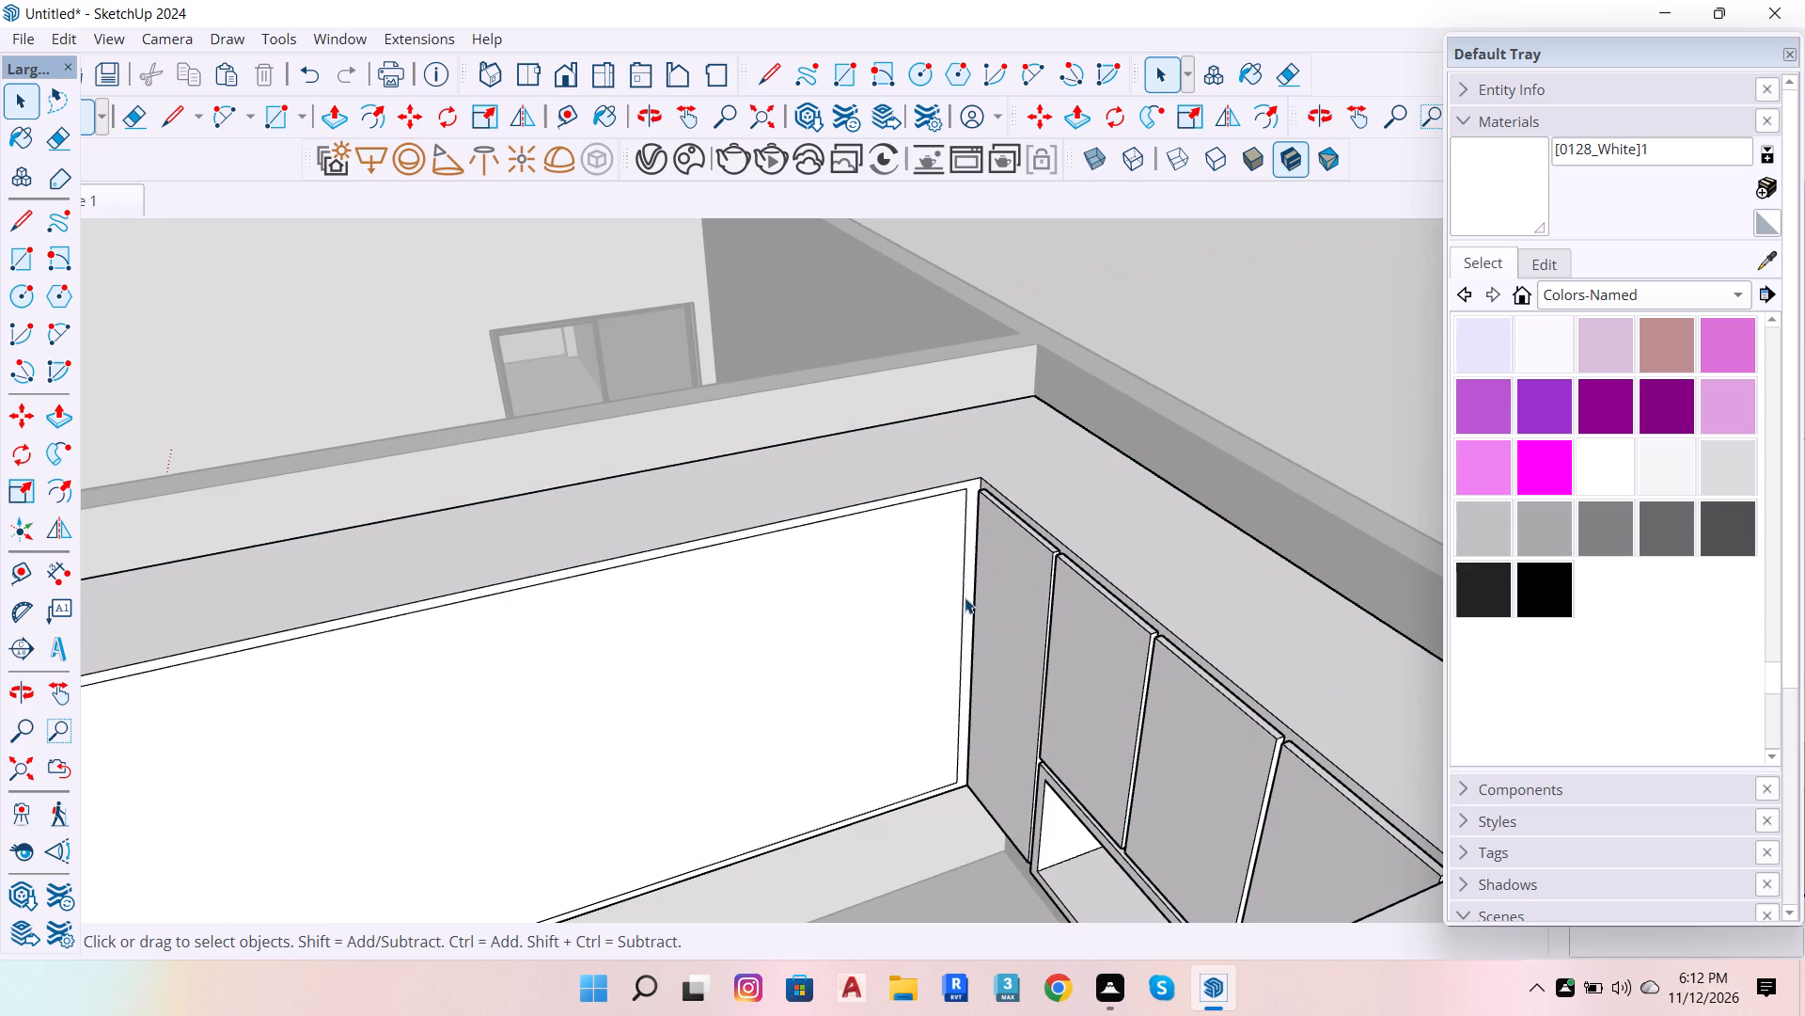
pyautogui.click(965, 597)
pyautogui.press('m')
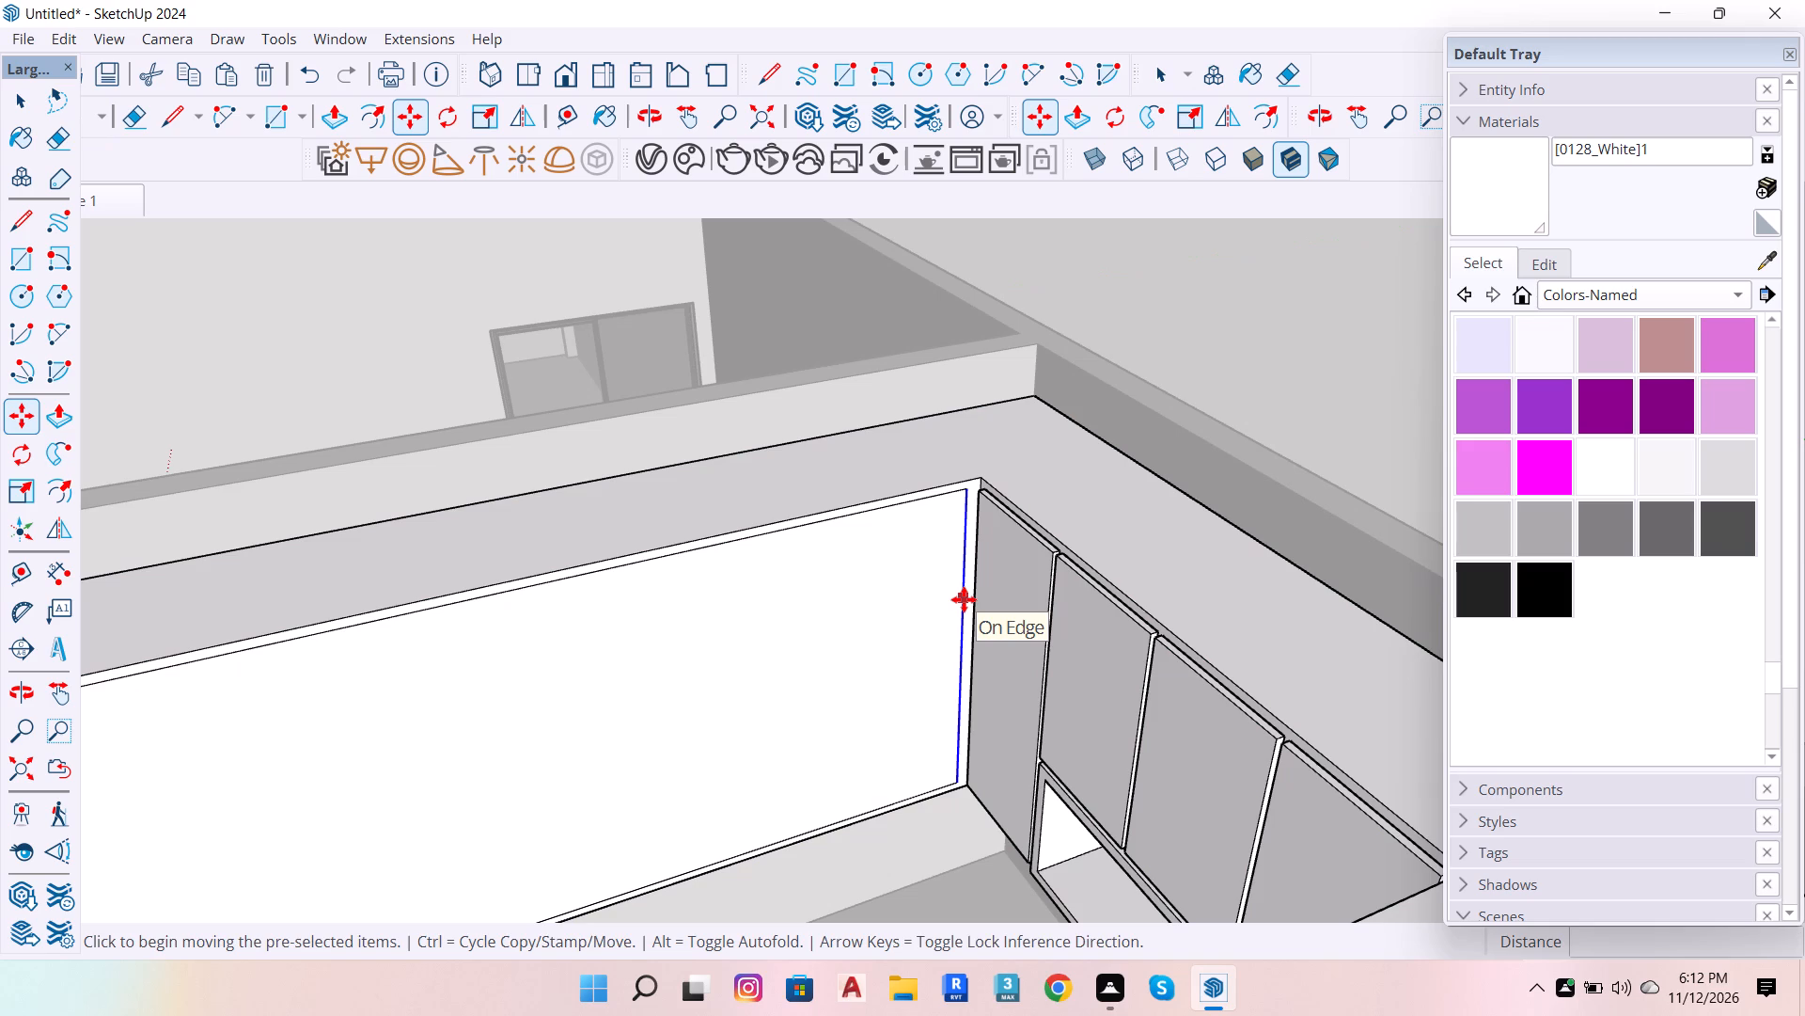
pyautogui.click(964, 599)
pyautogui.scroll(-13, 753, 668)
pyautogui.scroll(2, 596, 729)
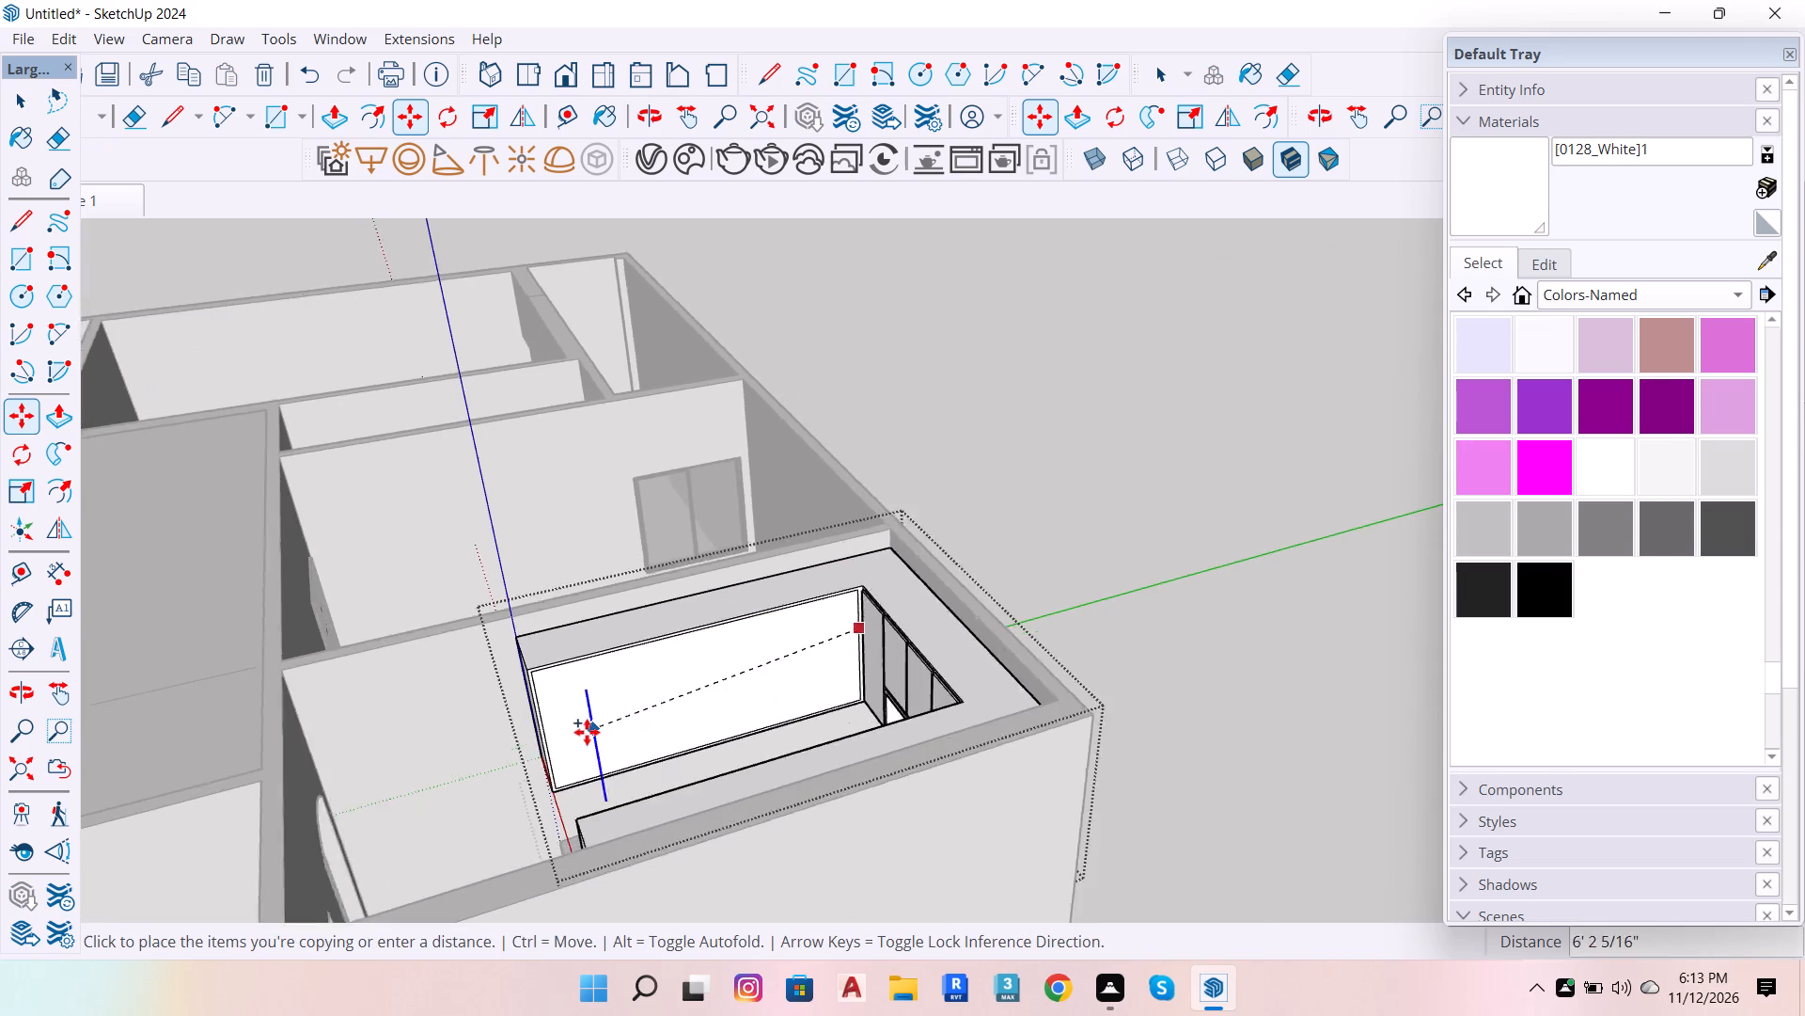
pyautogui.scroll(4, 587, 732)
pyautogui.click(508, 702)
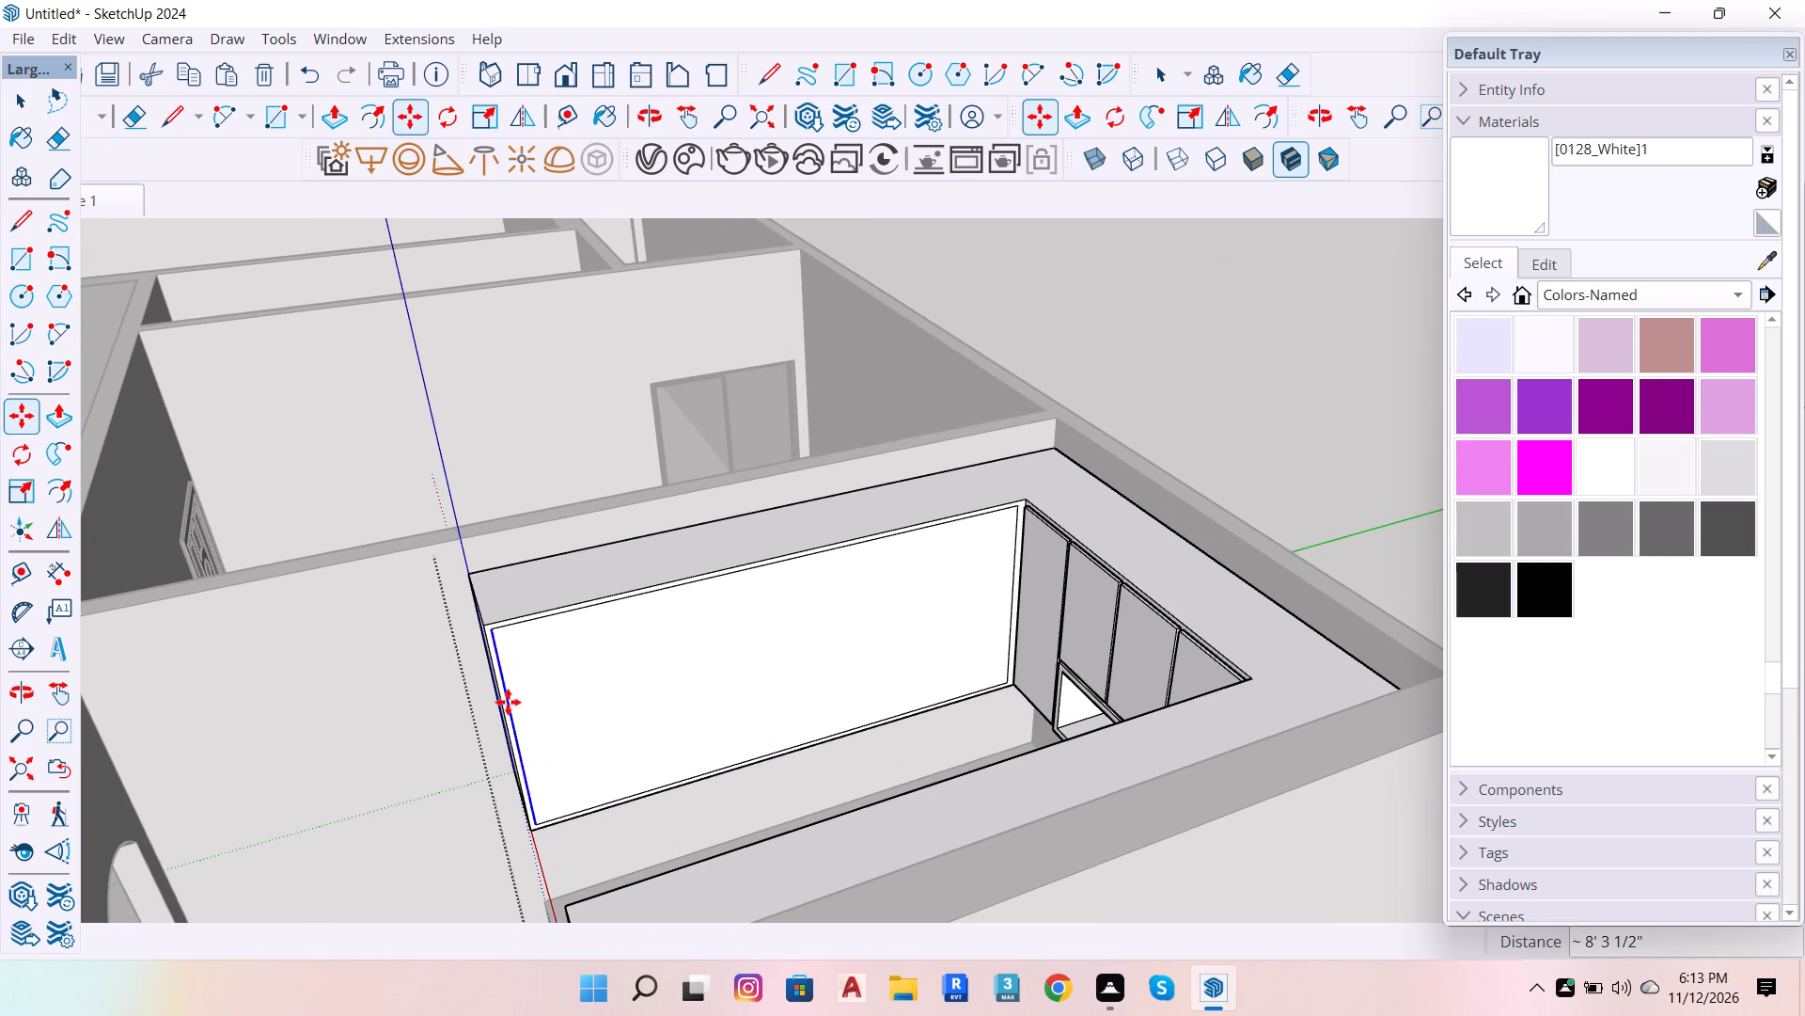
pyautogui.write('/6')
pyautogui.press('Return')
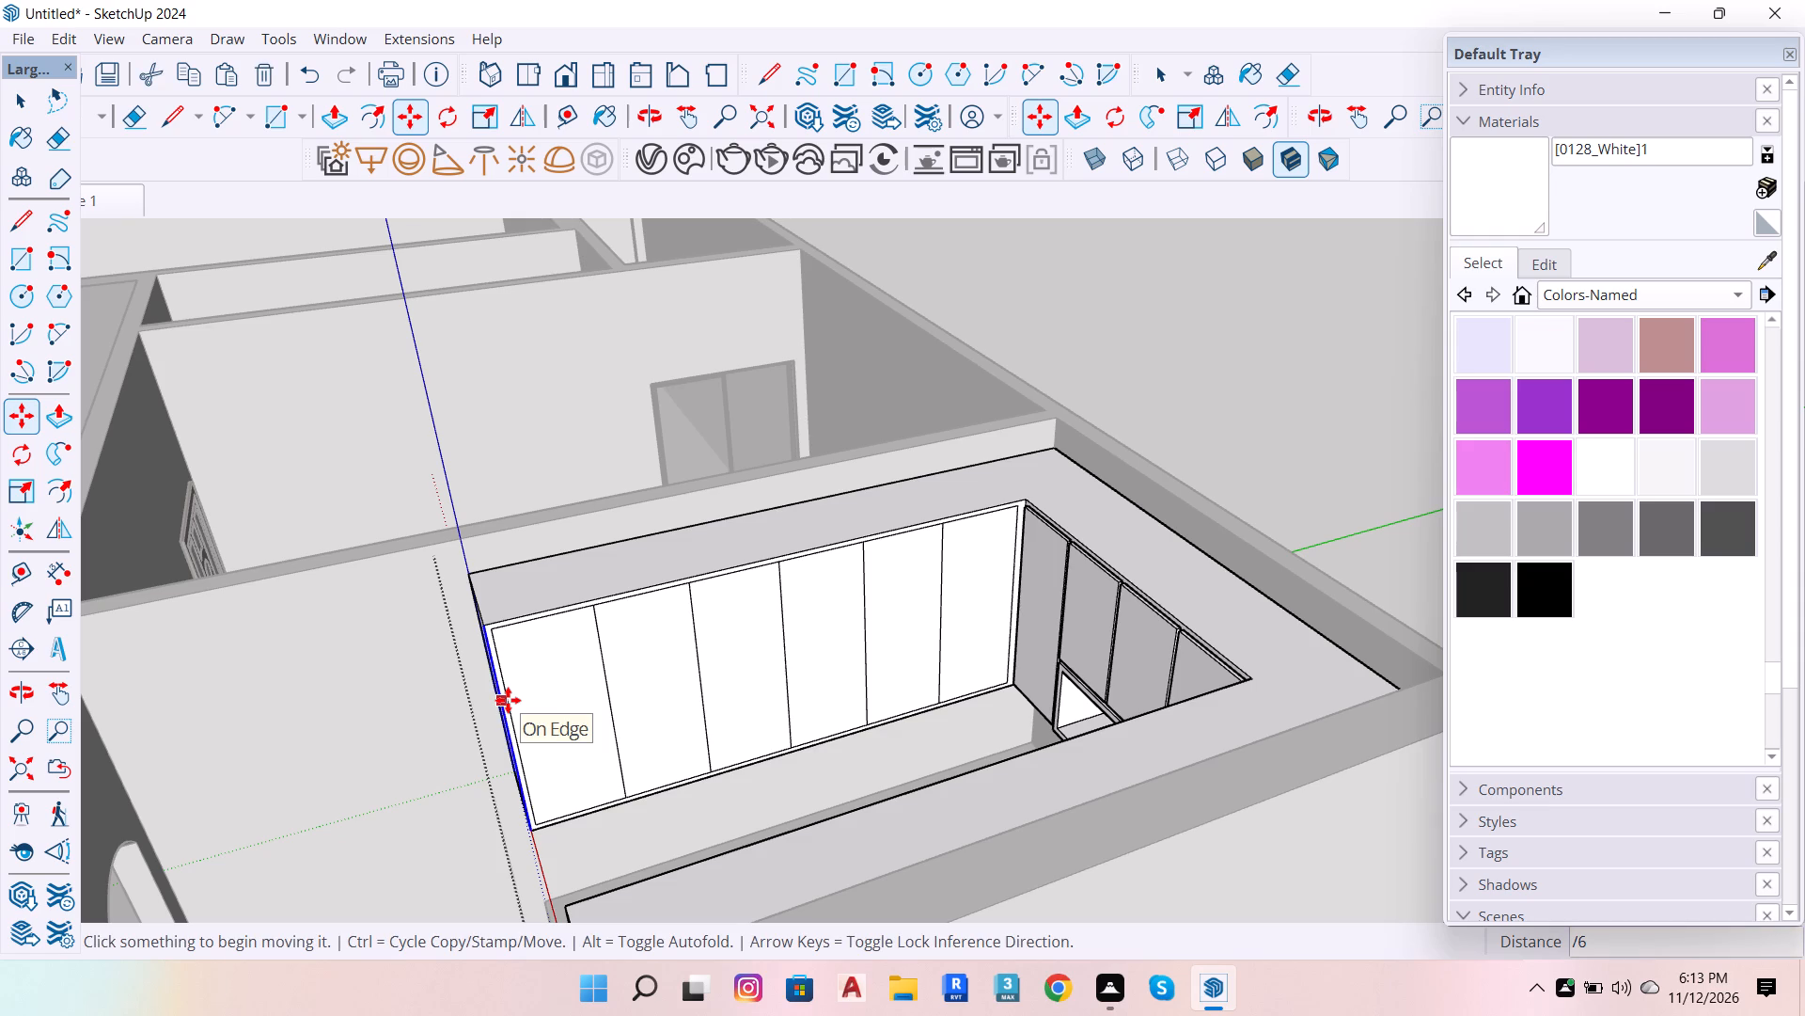
# Dimension the top width of the end door panel farthest from the finished doors.
pyautogui.click(69, 564)
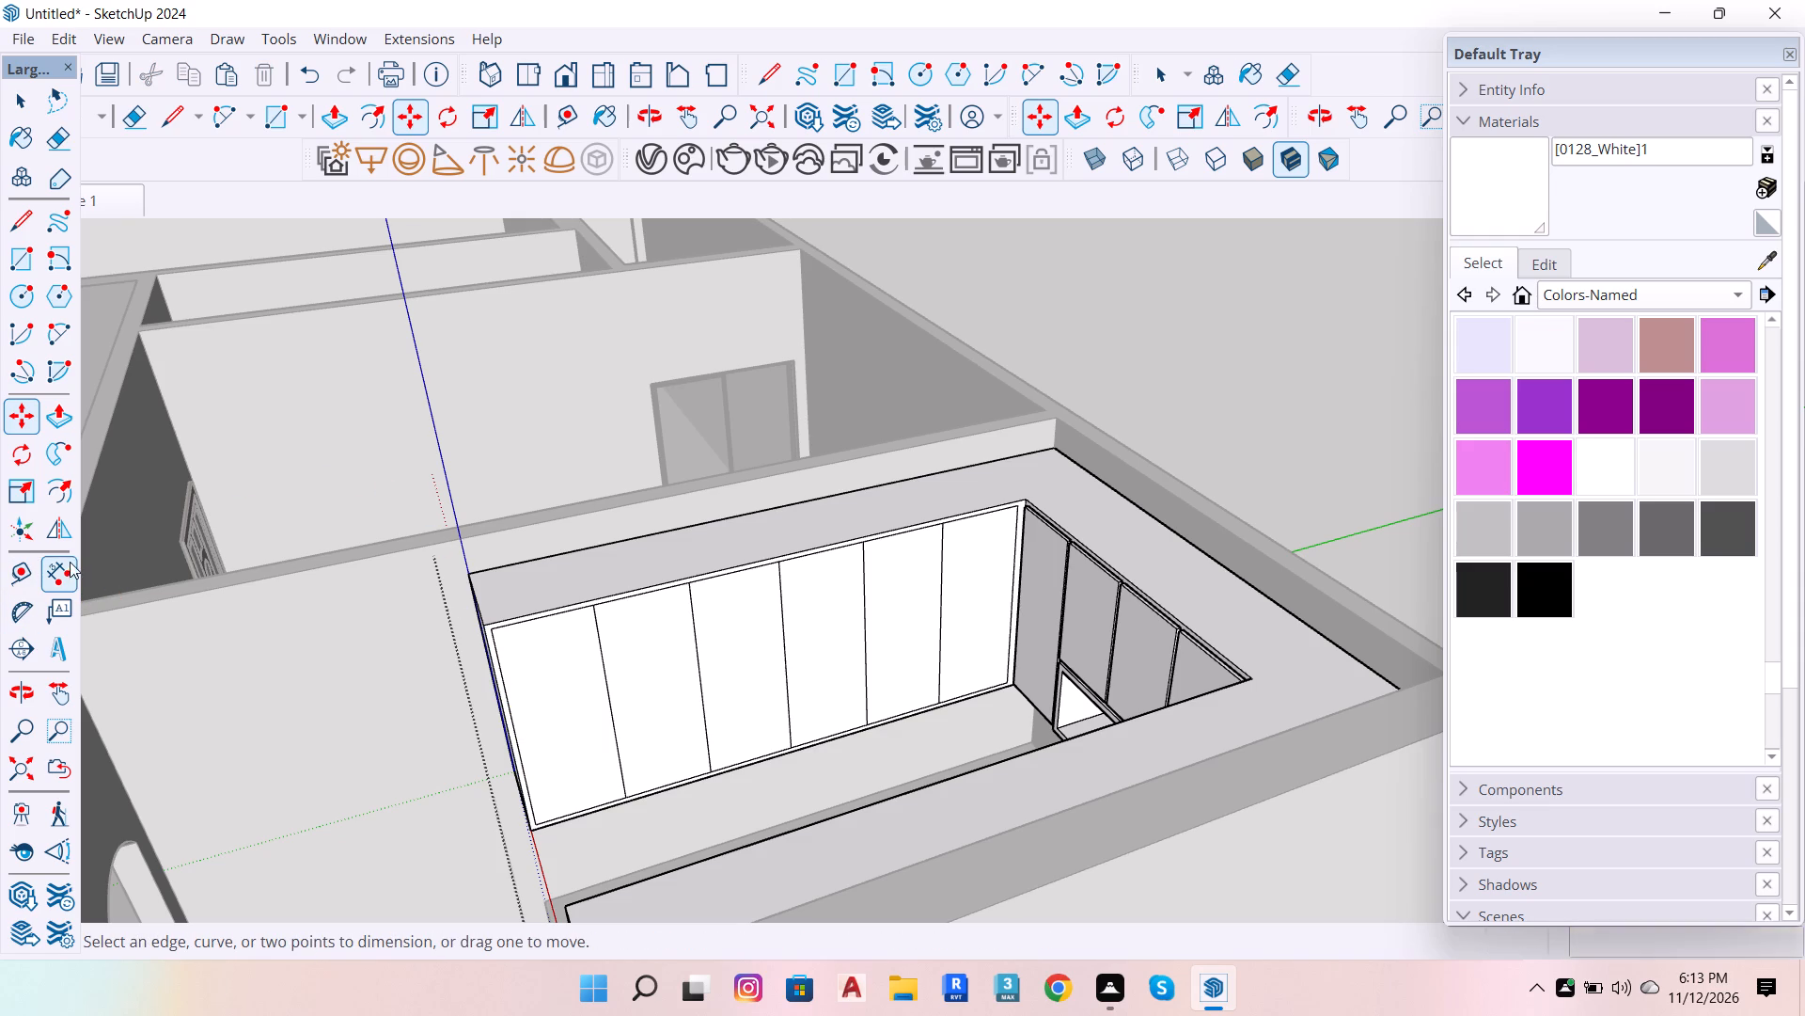
pyautogui.click(513, 627)
pyautogui.click(538, 663)
pyautogui.scroll(2, 583, 715)
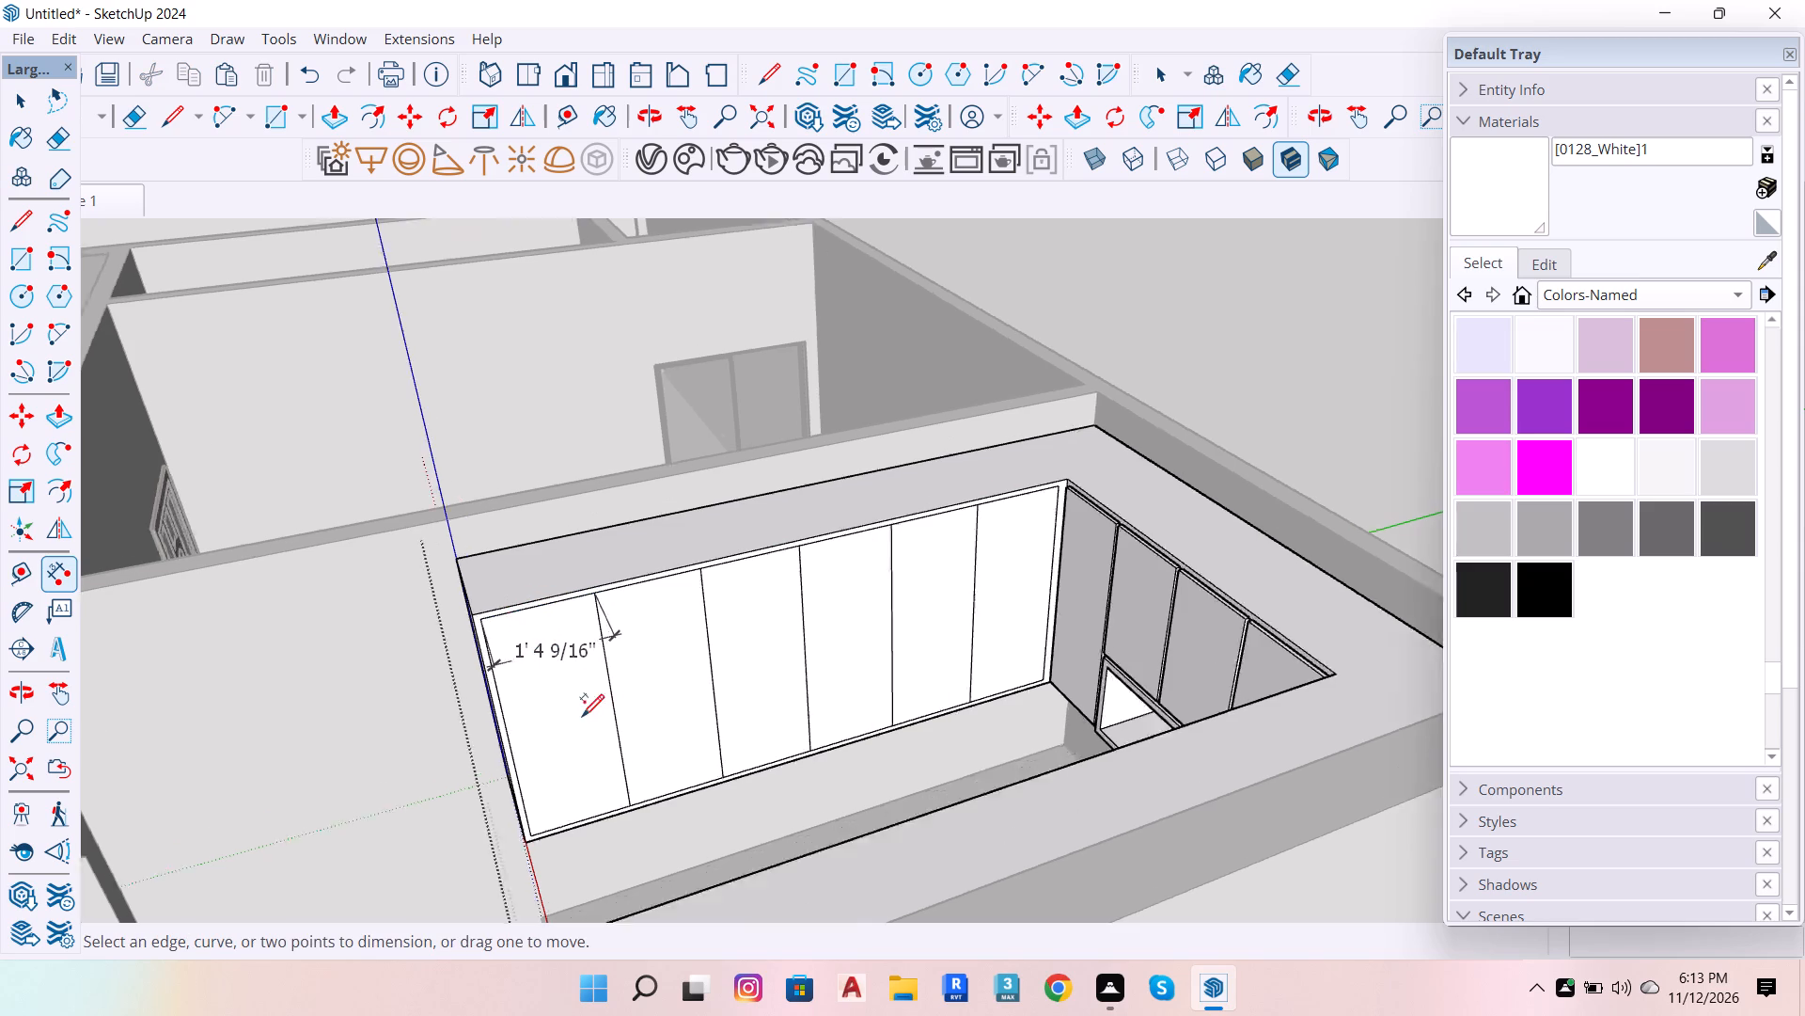
pyautogui.scroll(3, 582, 715)
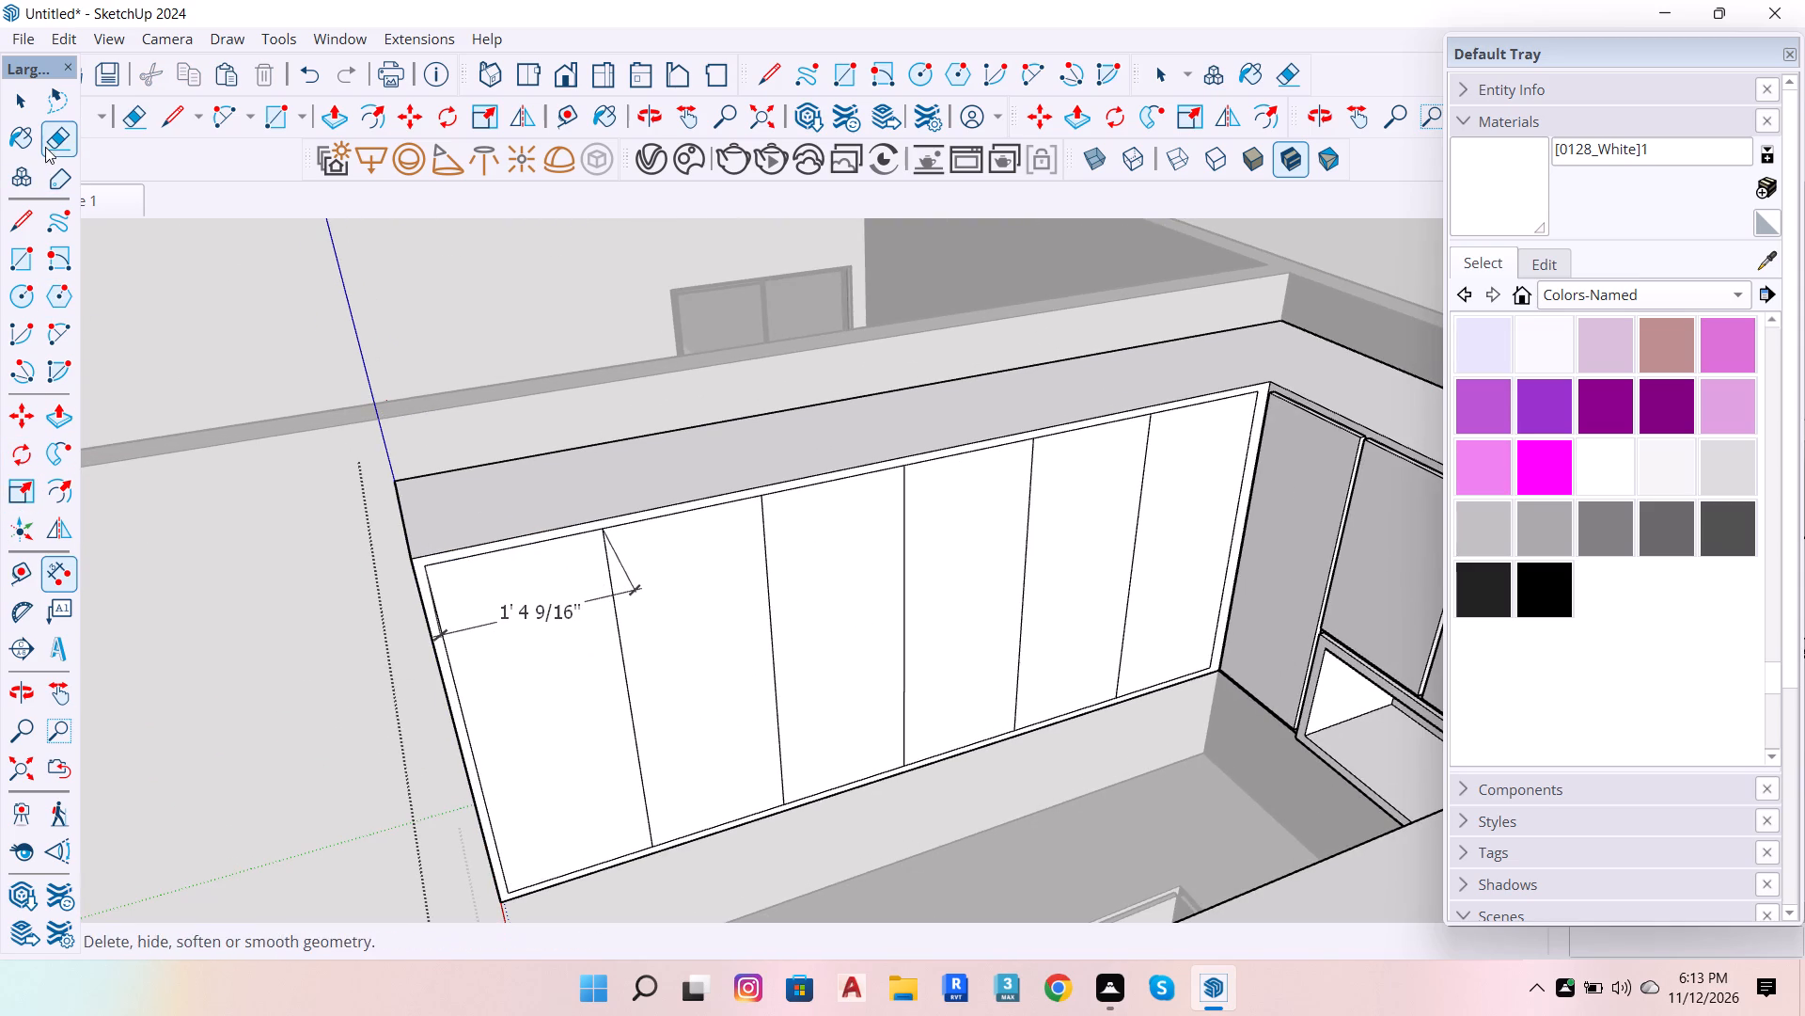
# Erase the width dimension from the end door panel farthest from the finished doors.
pyautogui.click(45, 147)
pyautogui.click(519, 612)
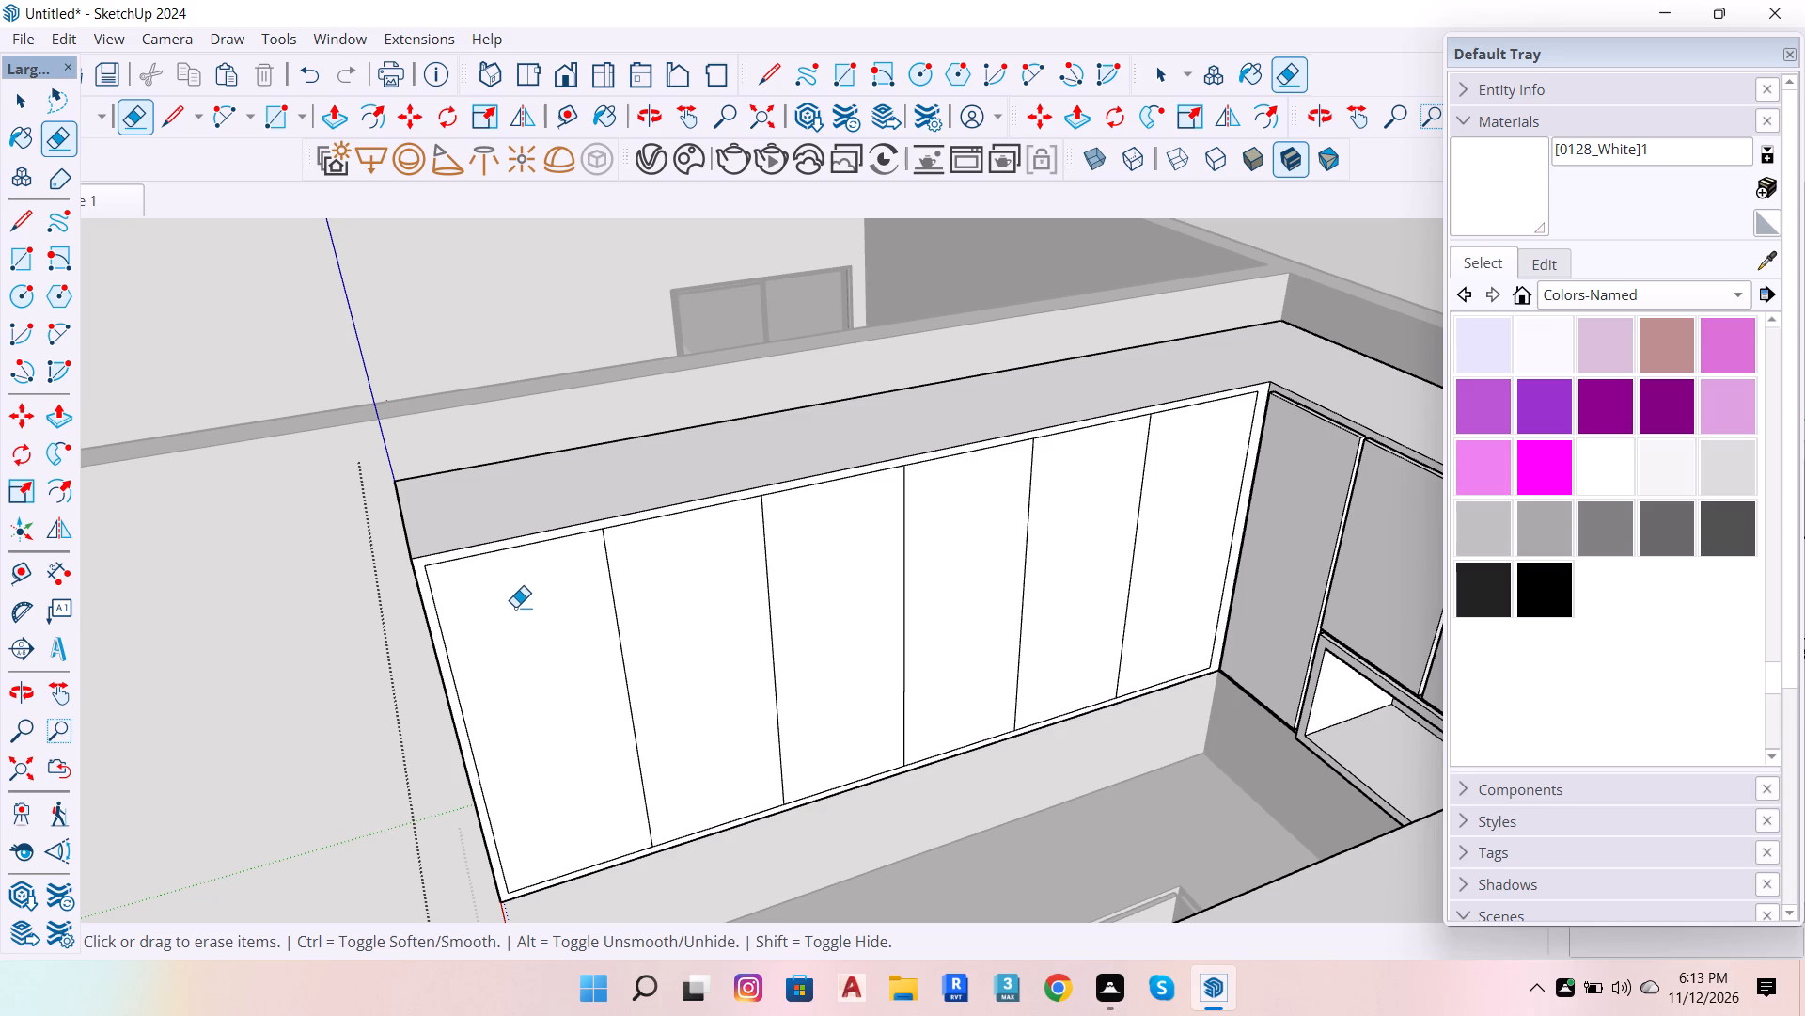
# Copy the five vertical panel divider lines on the long side 0.3" toward the inner corner.
pyautogui.press('space')
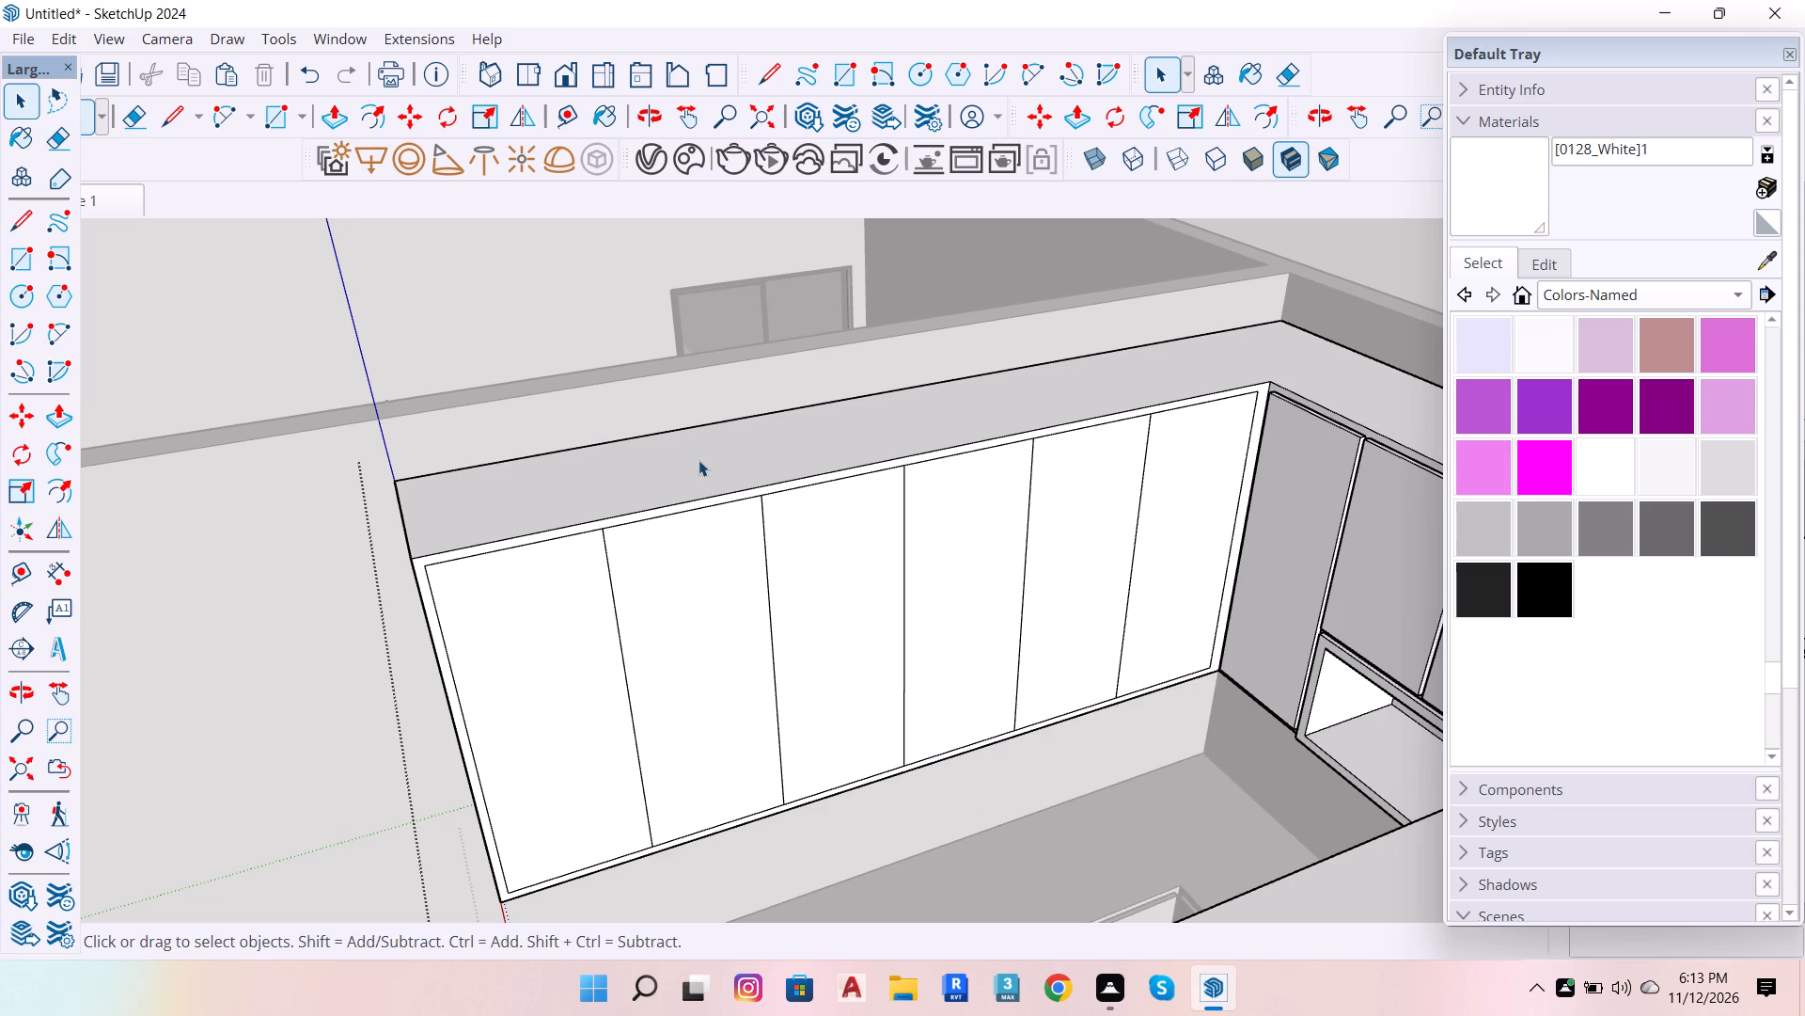
pyautogui.scroll(-7, 780, 565)
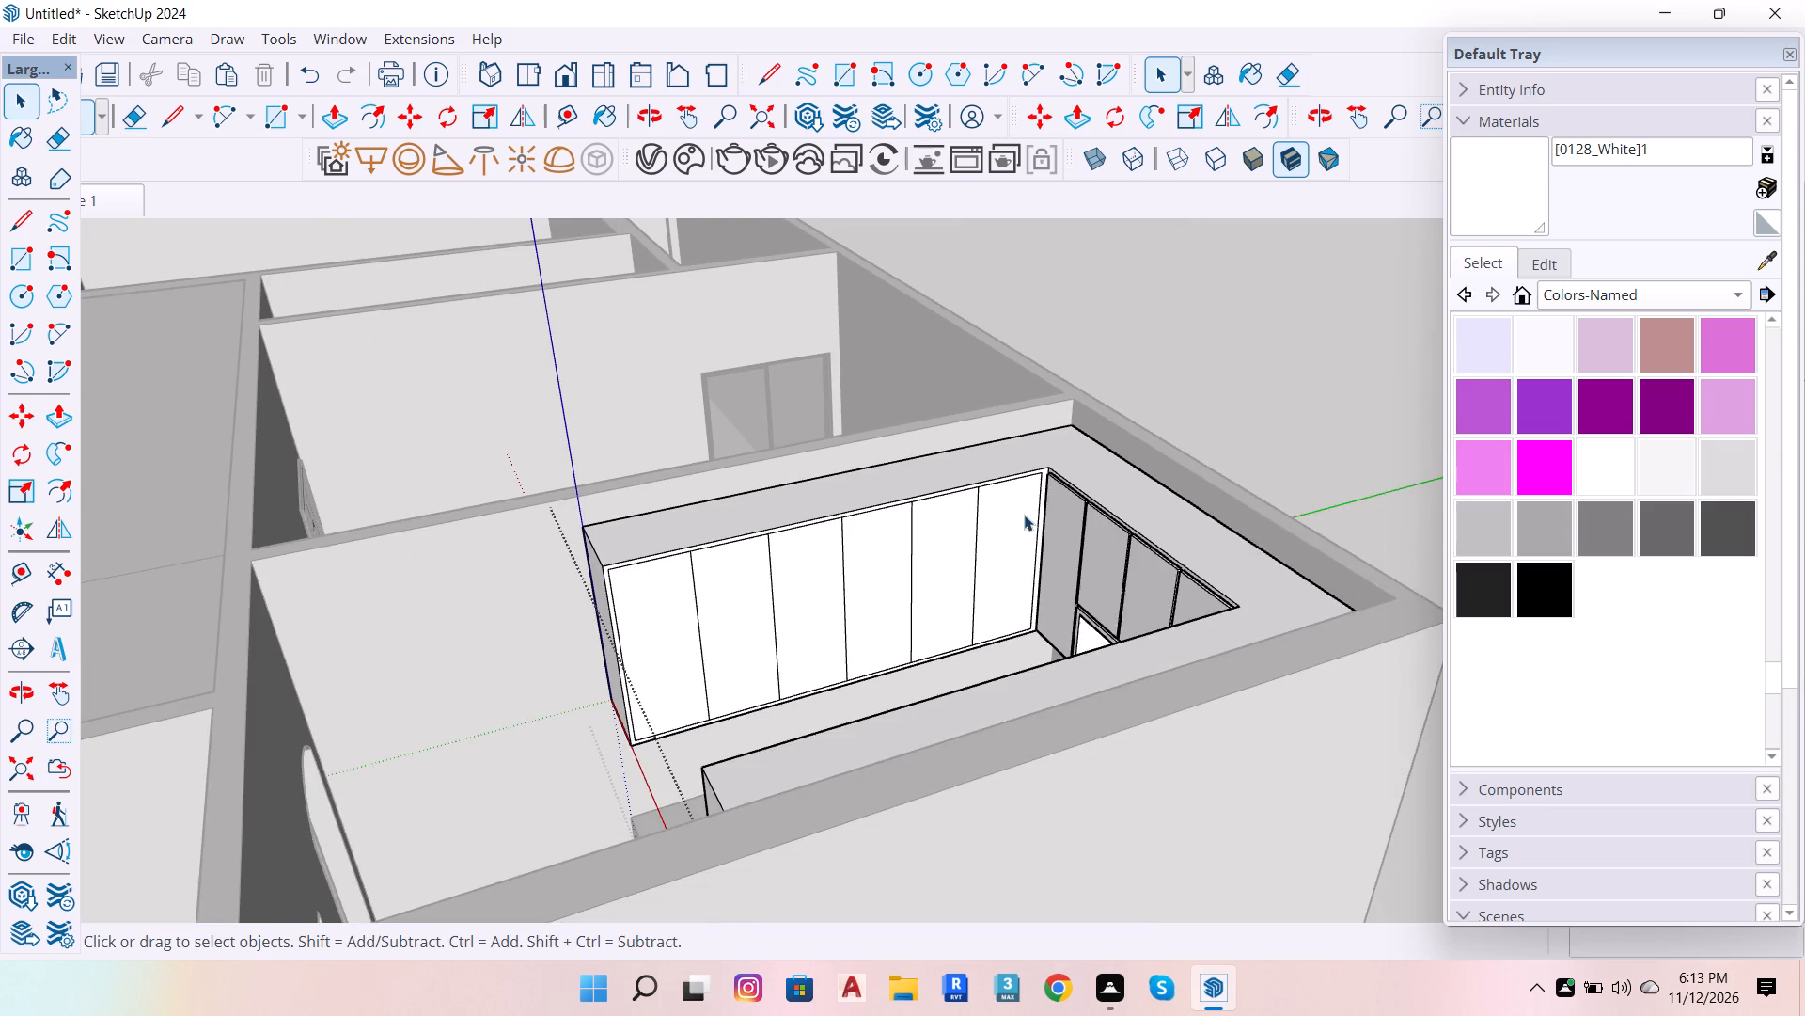
pyautogui.scroll(11, 1025, 515)
pyautogui.click(865, 582)
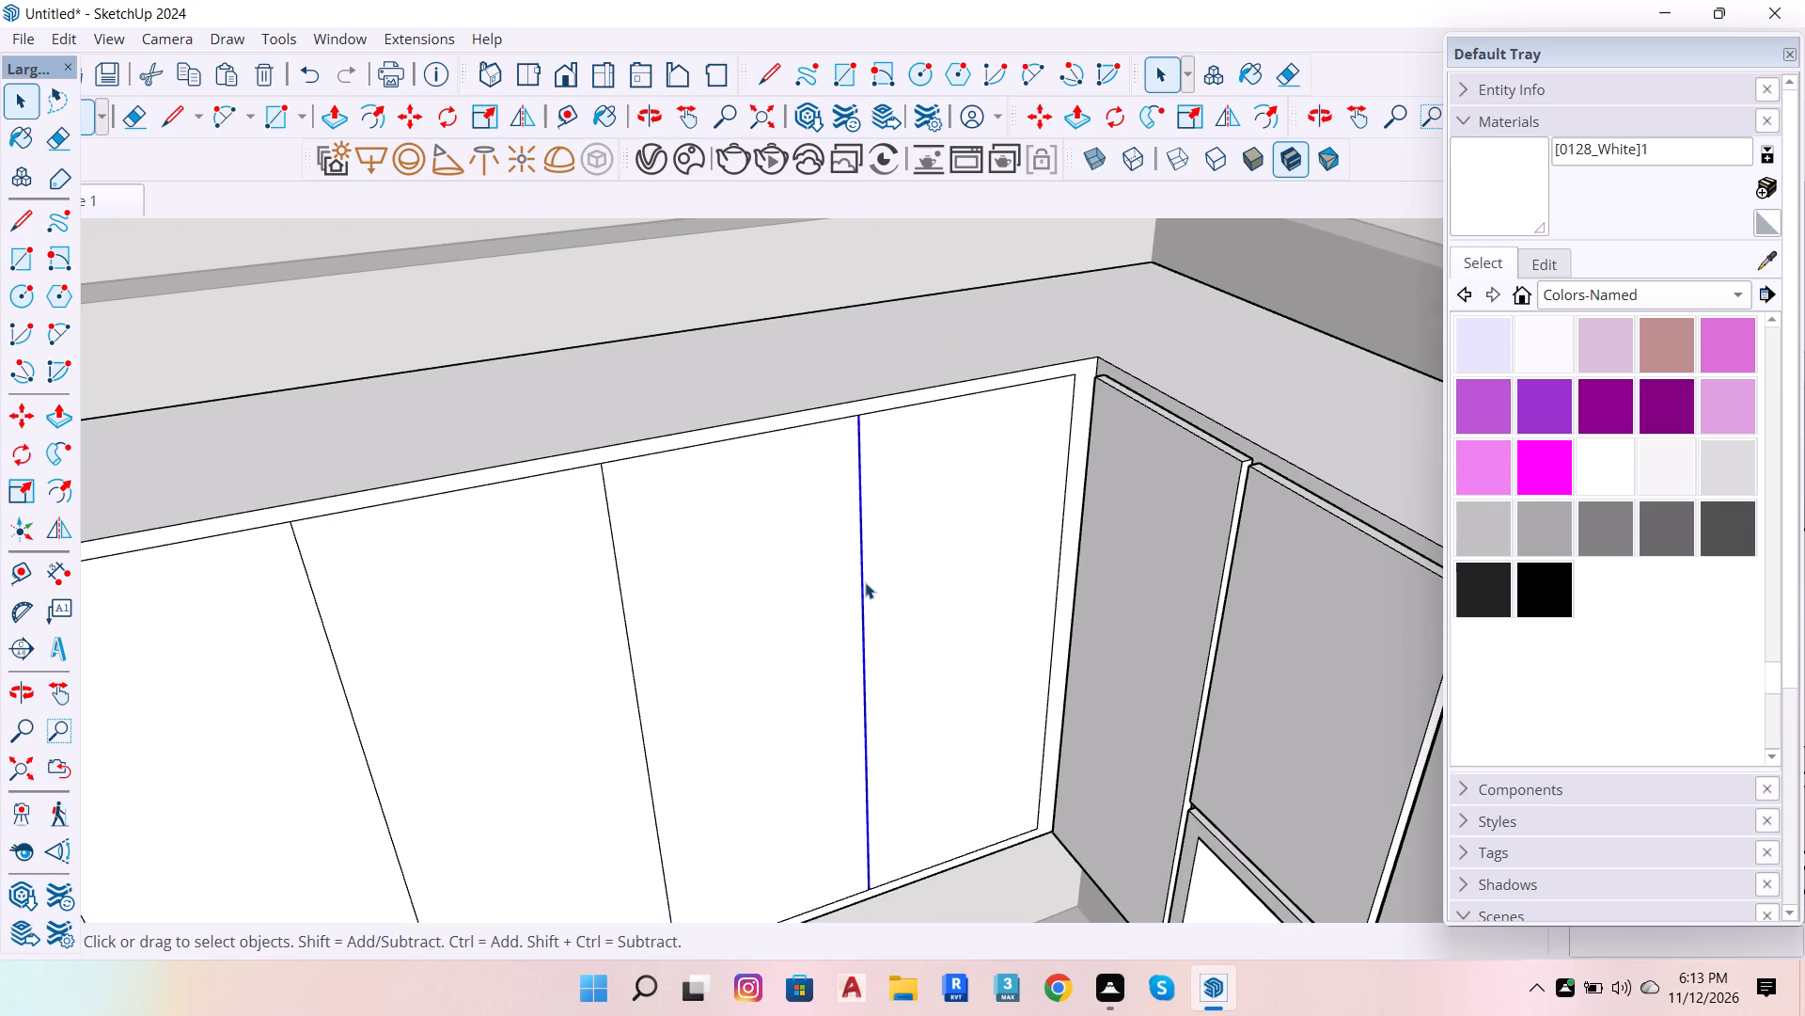
pyautogui.keyDown('shift'); pyautogui.click(632, 667); pyautogui.keyUp('shift')
pyautogui.keyDown('shift'); pyautogui.scroll(-7, 841, 619); pyautogui.keyUp('shift')
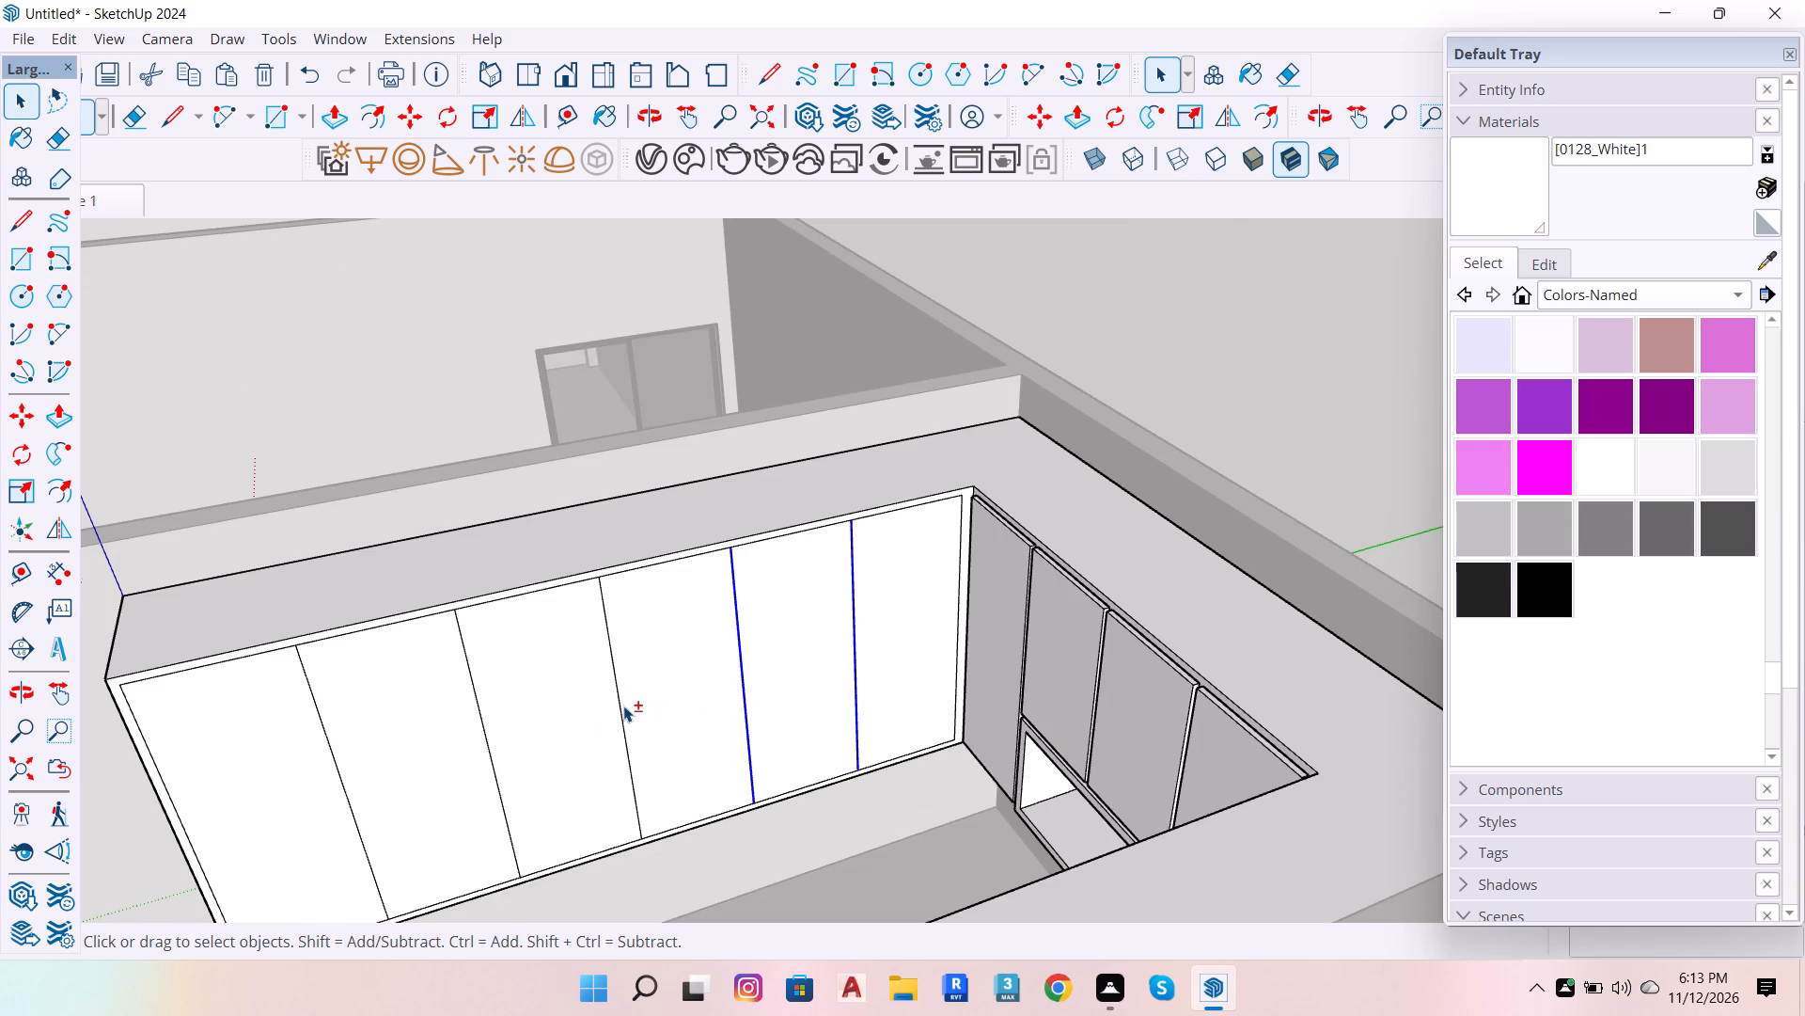
pyautogui.keyDown('shift'); pyautogui.click(623, 709); pyautogui.keyUp('shift')
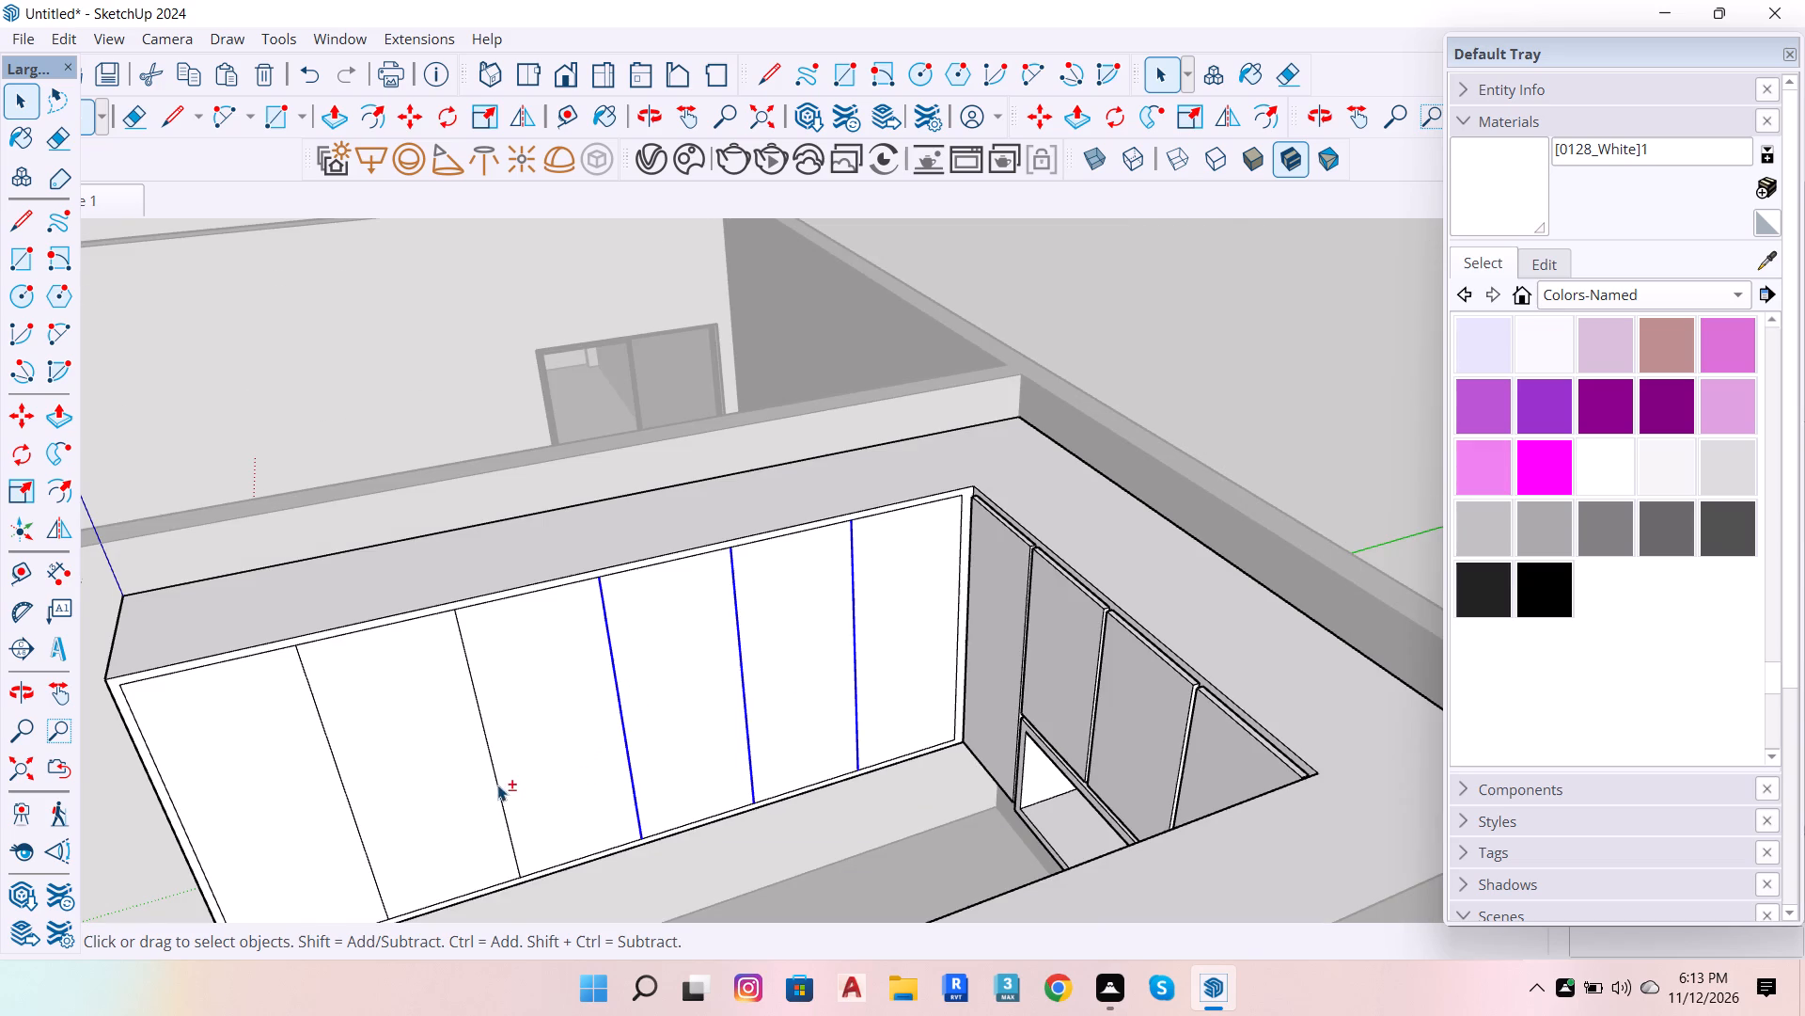
pyautogui.keyDown('shift'); pyautogui.click(497, 785); pyautogui.keyUp('shift')
pyautogui.keyDown('shift'); pyautogui.click(346, 802); pyautogui.keyUp('shift')
pyautogui.keyDown('shift'); pyautogui.scroll(-7, 475, 739); pyautogui.keyUp('shift')
pyautogui.keyDown('shift'); pyautogui.scroll(14, 376, 749); pyautogui.keyUp('shift')
pyautogui.keyDown('shift'); pyautogui.scroll(8, 374, 562); pyautogui.keyUp('shift')
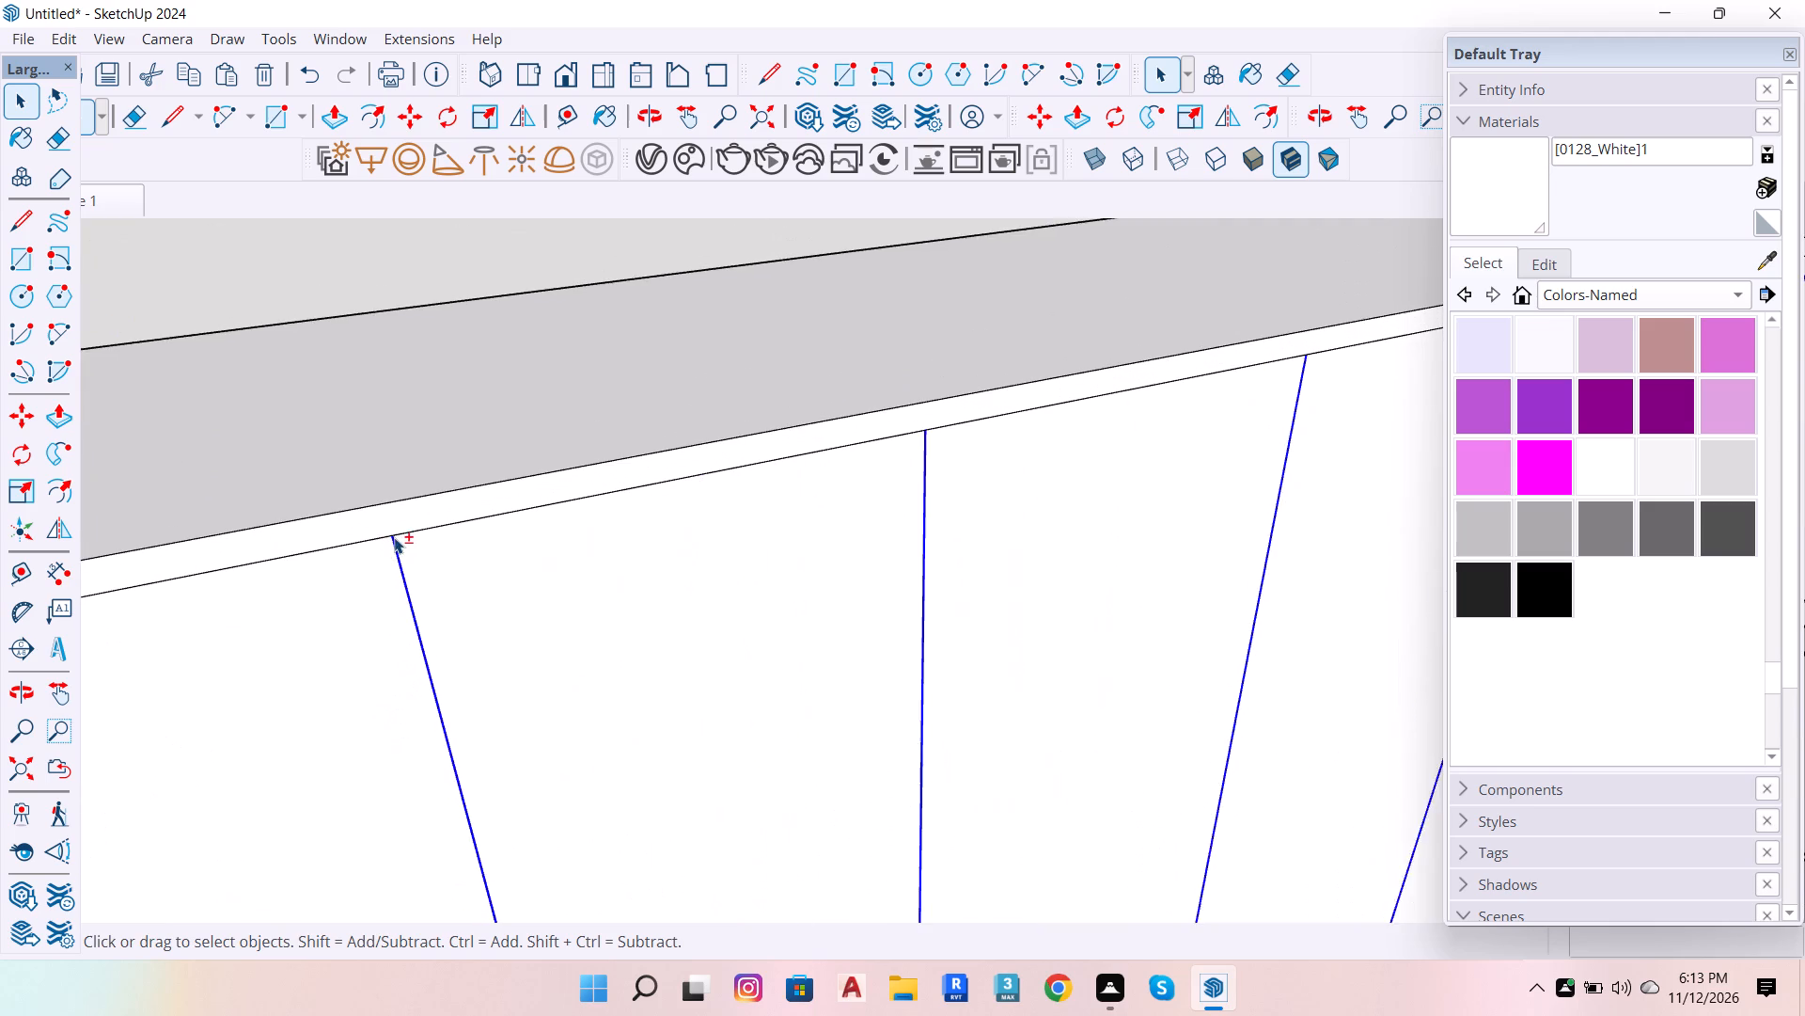
pyautogui.keyDown('shift'); pyautogui.scroll(3, 394, 537); pyautogui.keyUp('shift')
pyautogui.press('m')
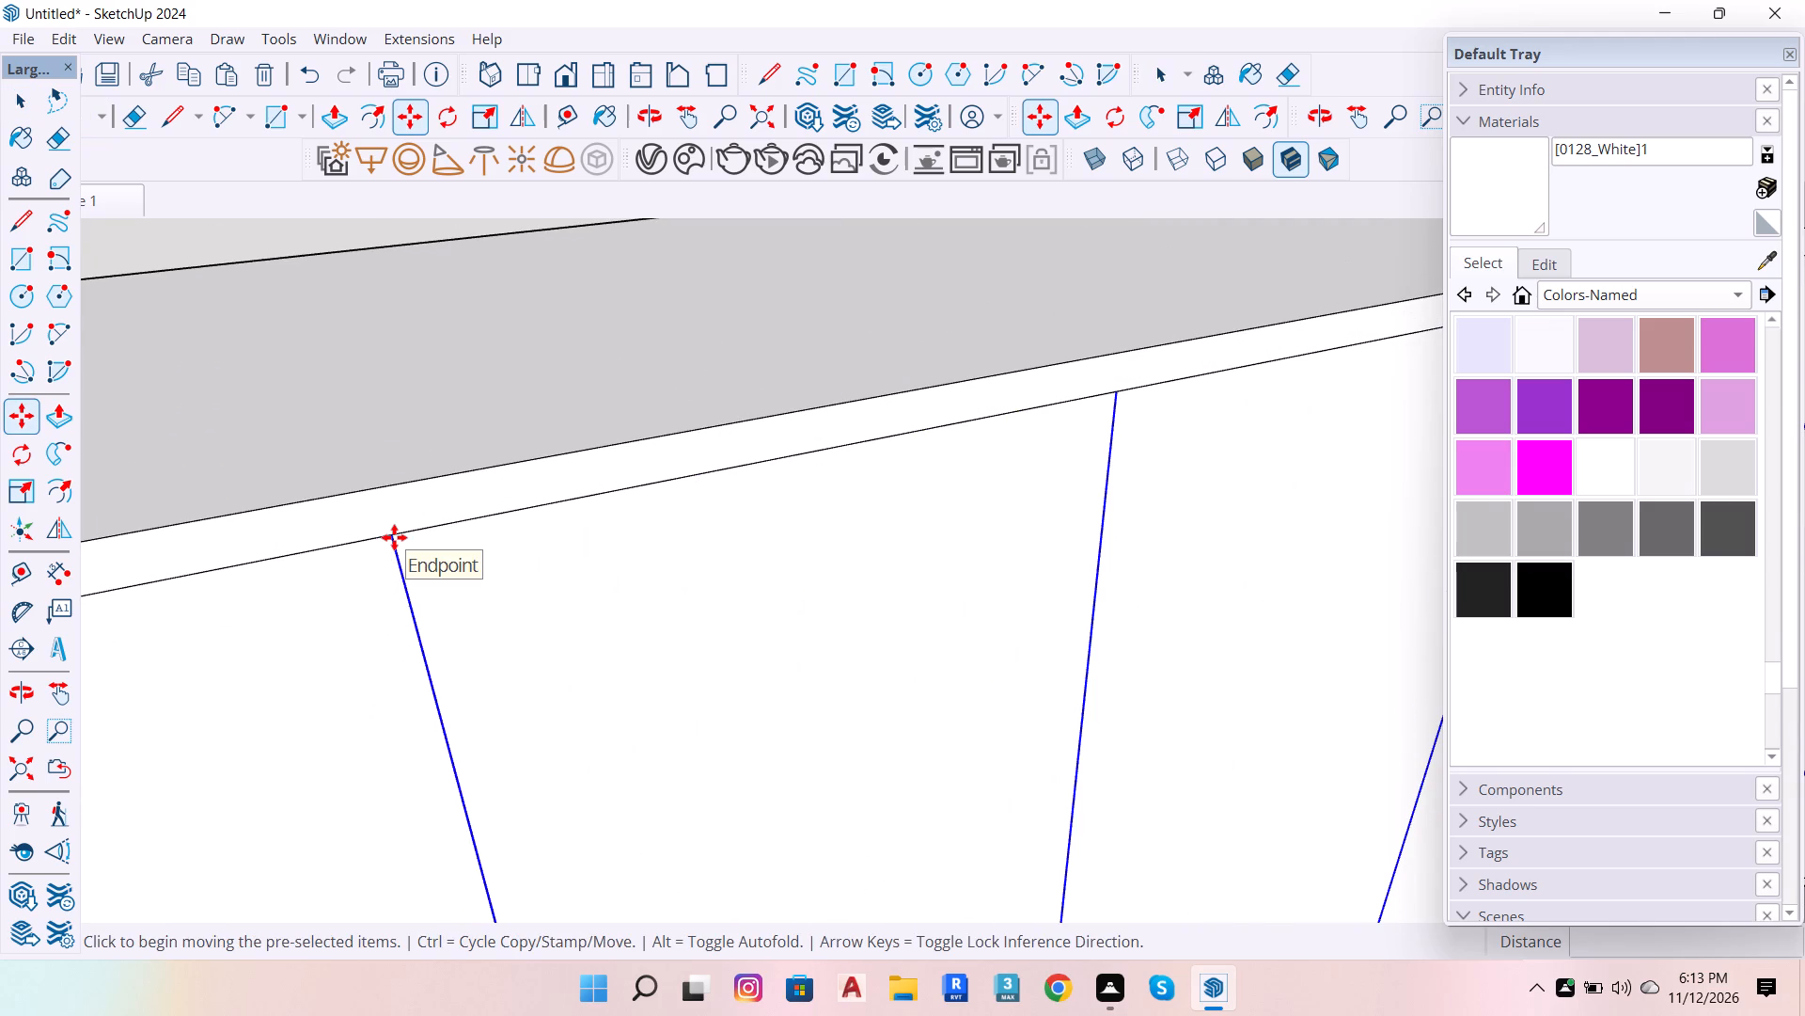
pyautogui.click(394, 537)
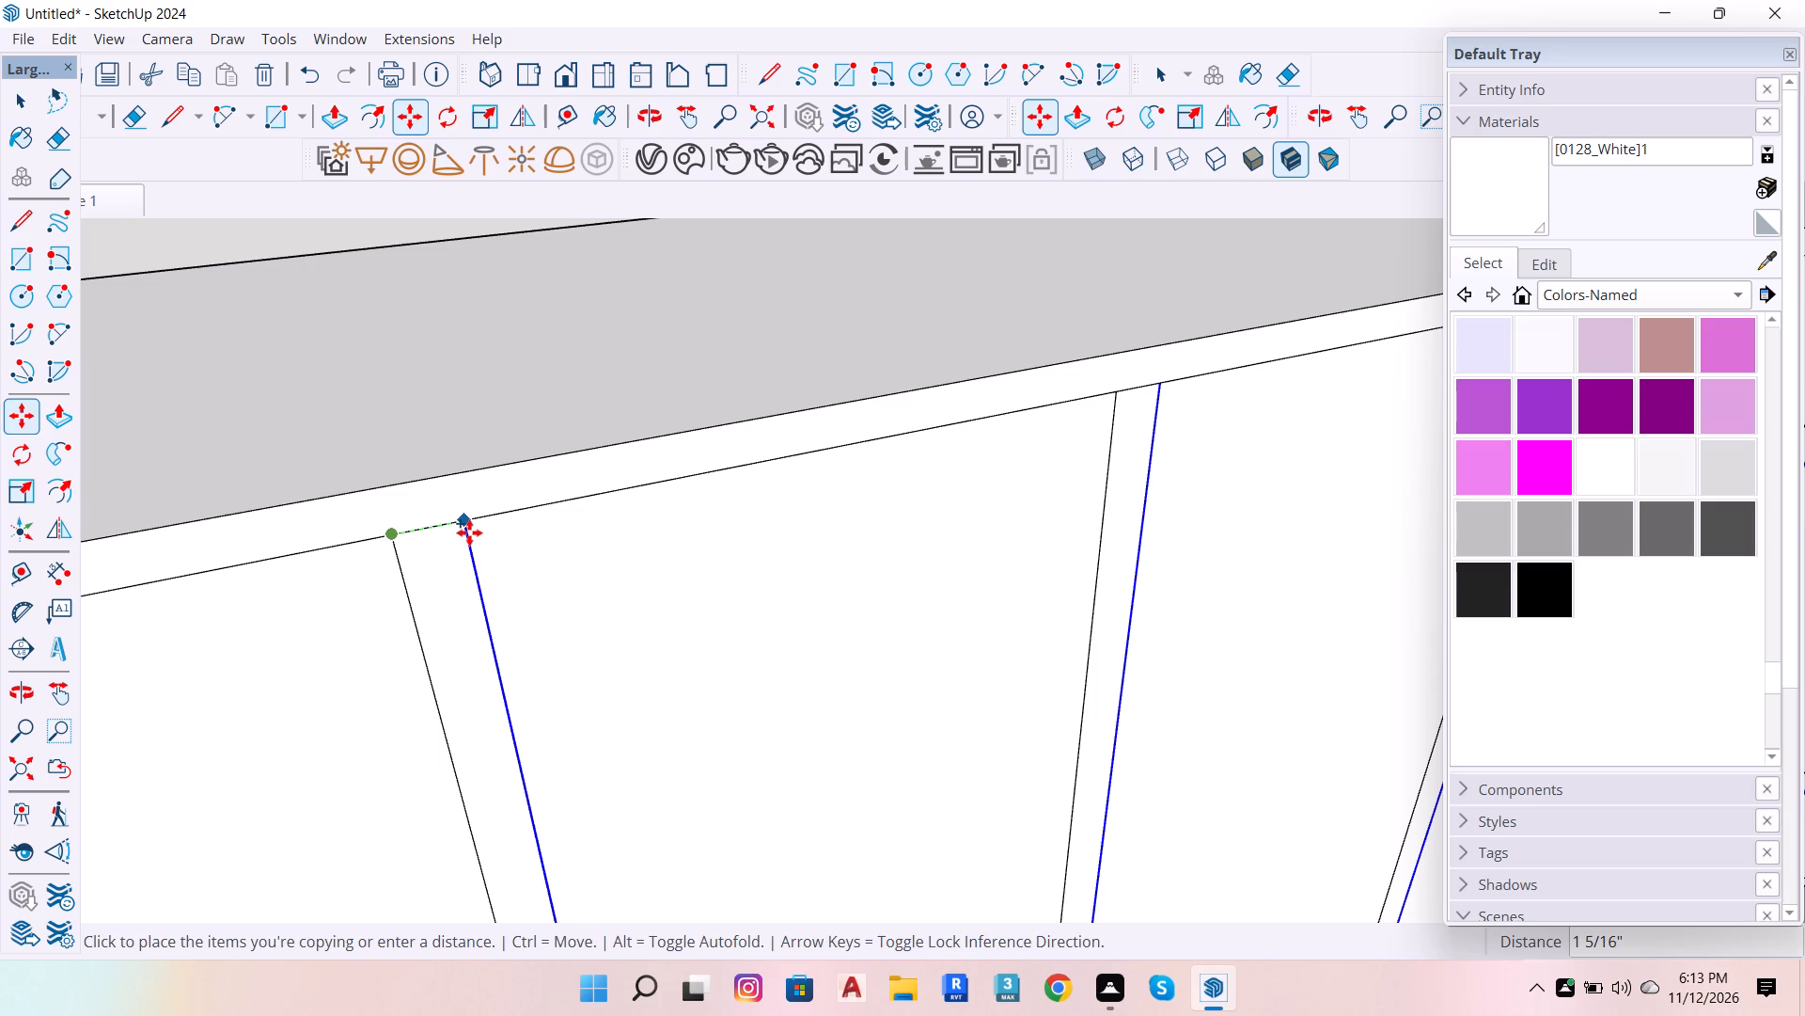
pyautogui.write('.3')
pyautogui.press('Return')
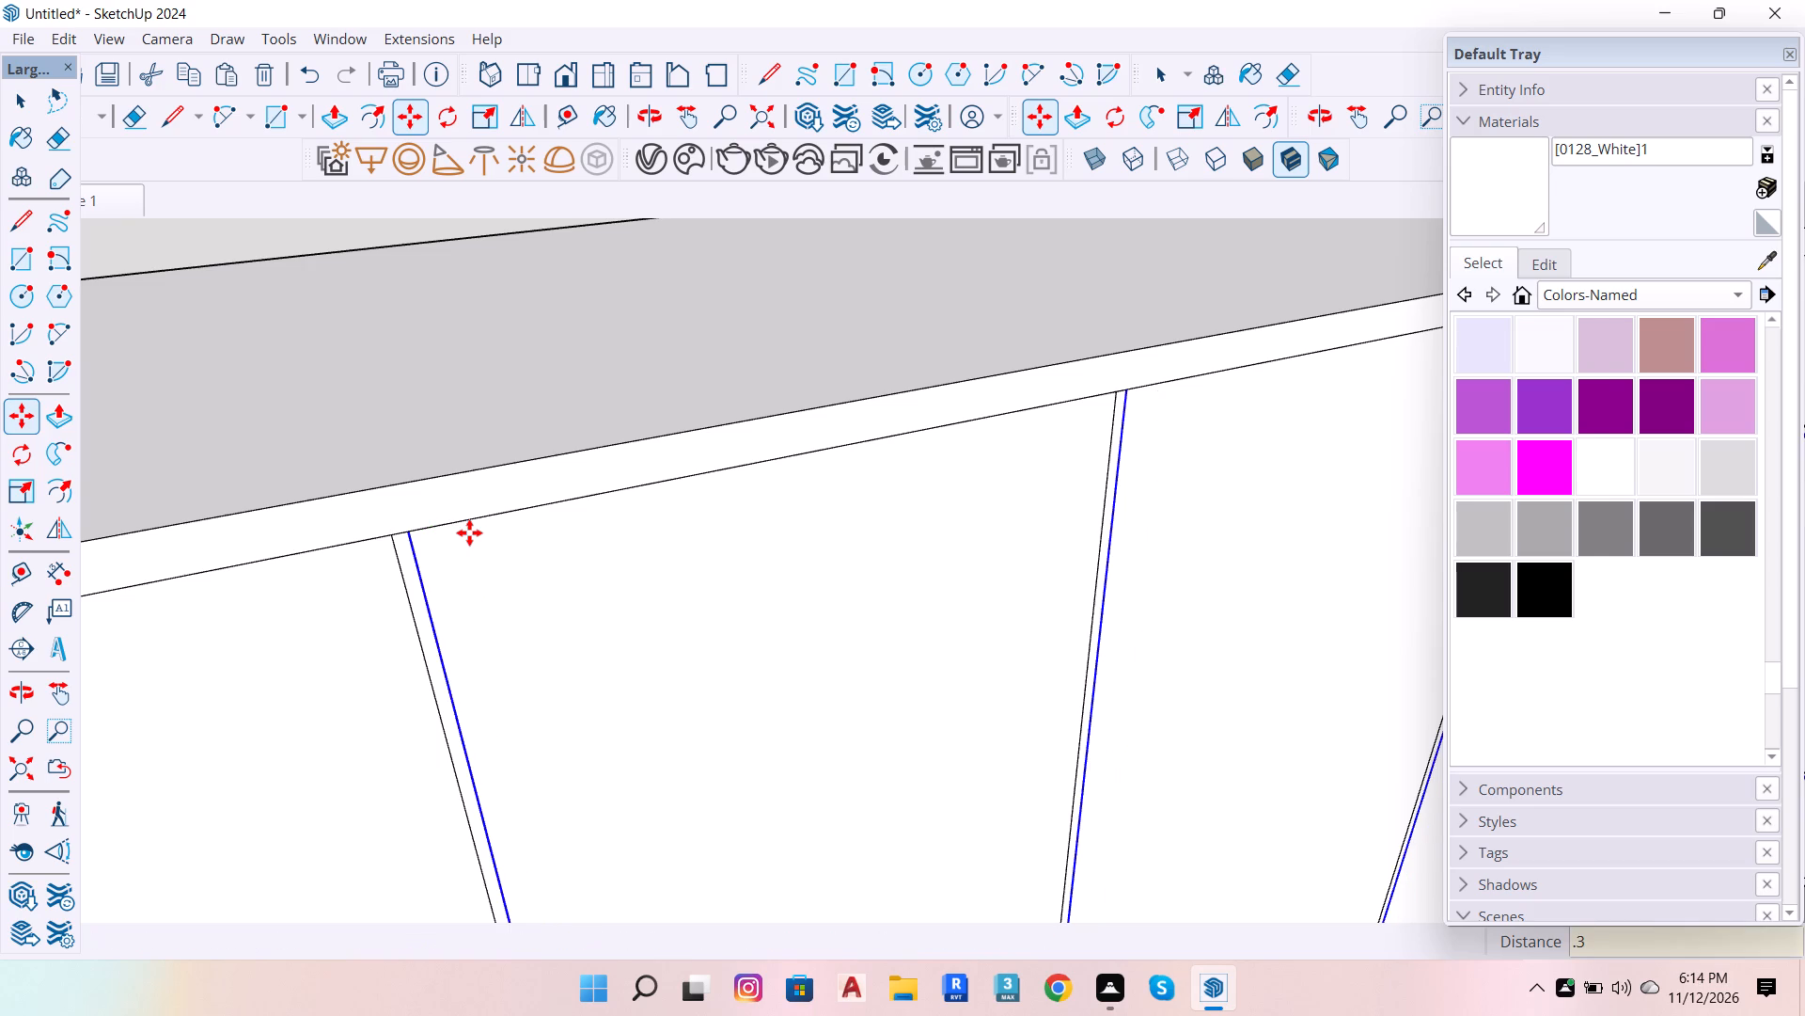
# Copy the five offset divider lines 0.6" back toward the far end, bracketing each original divider.
pyautogui.click(409, 535)
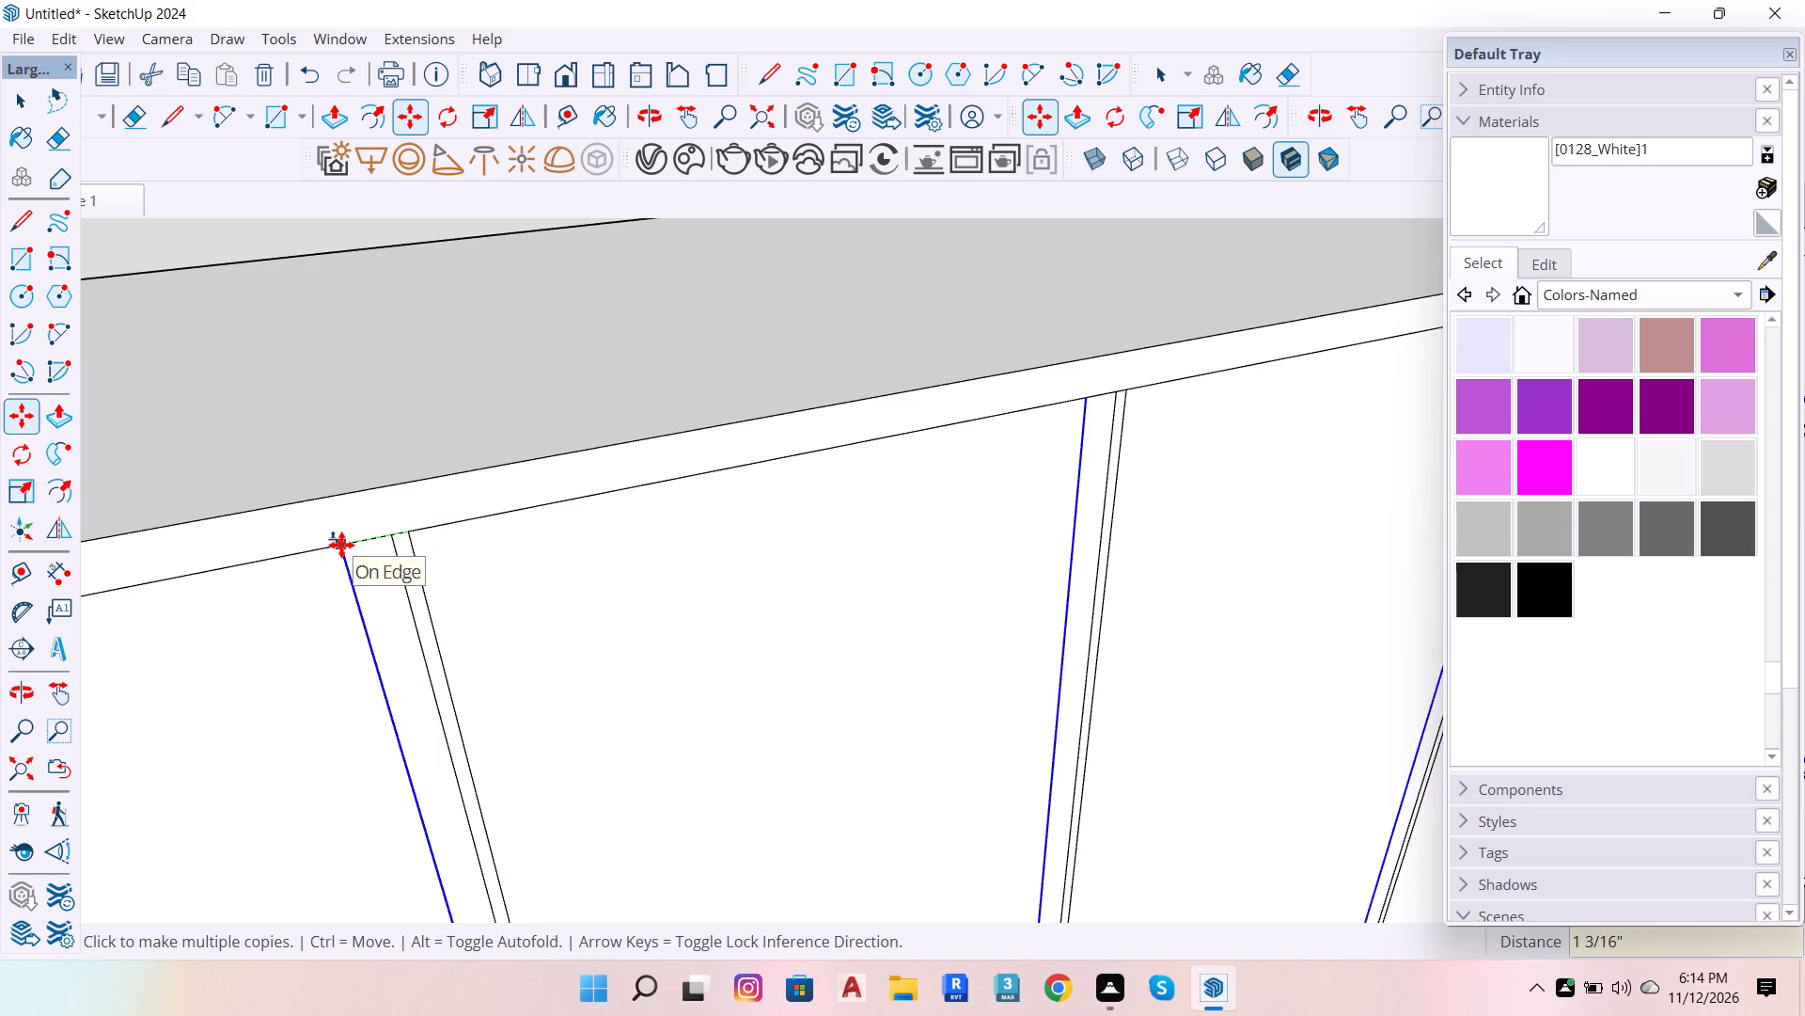
pyautogui.write('.6')
pyautogui.press('Return')
pyautogui.press('space')
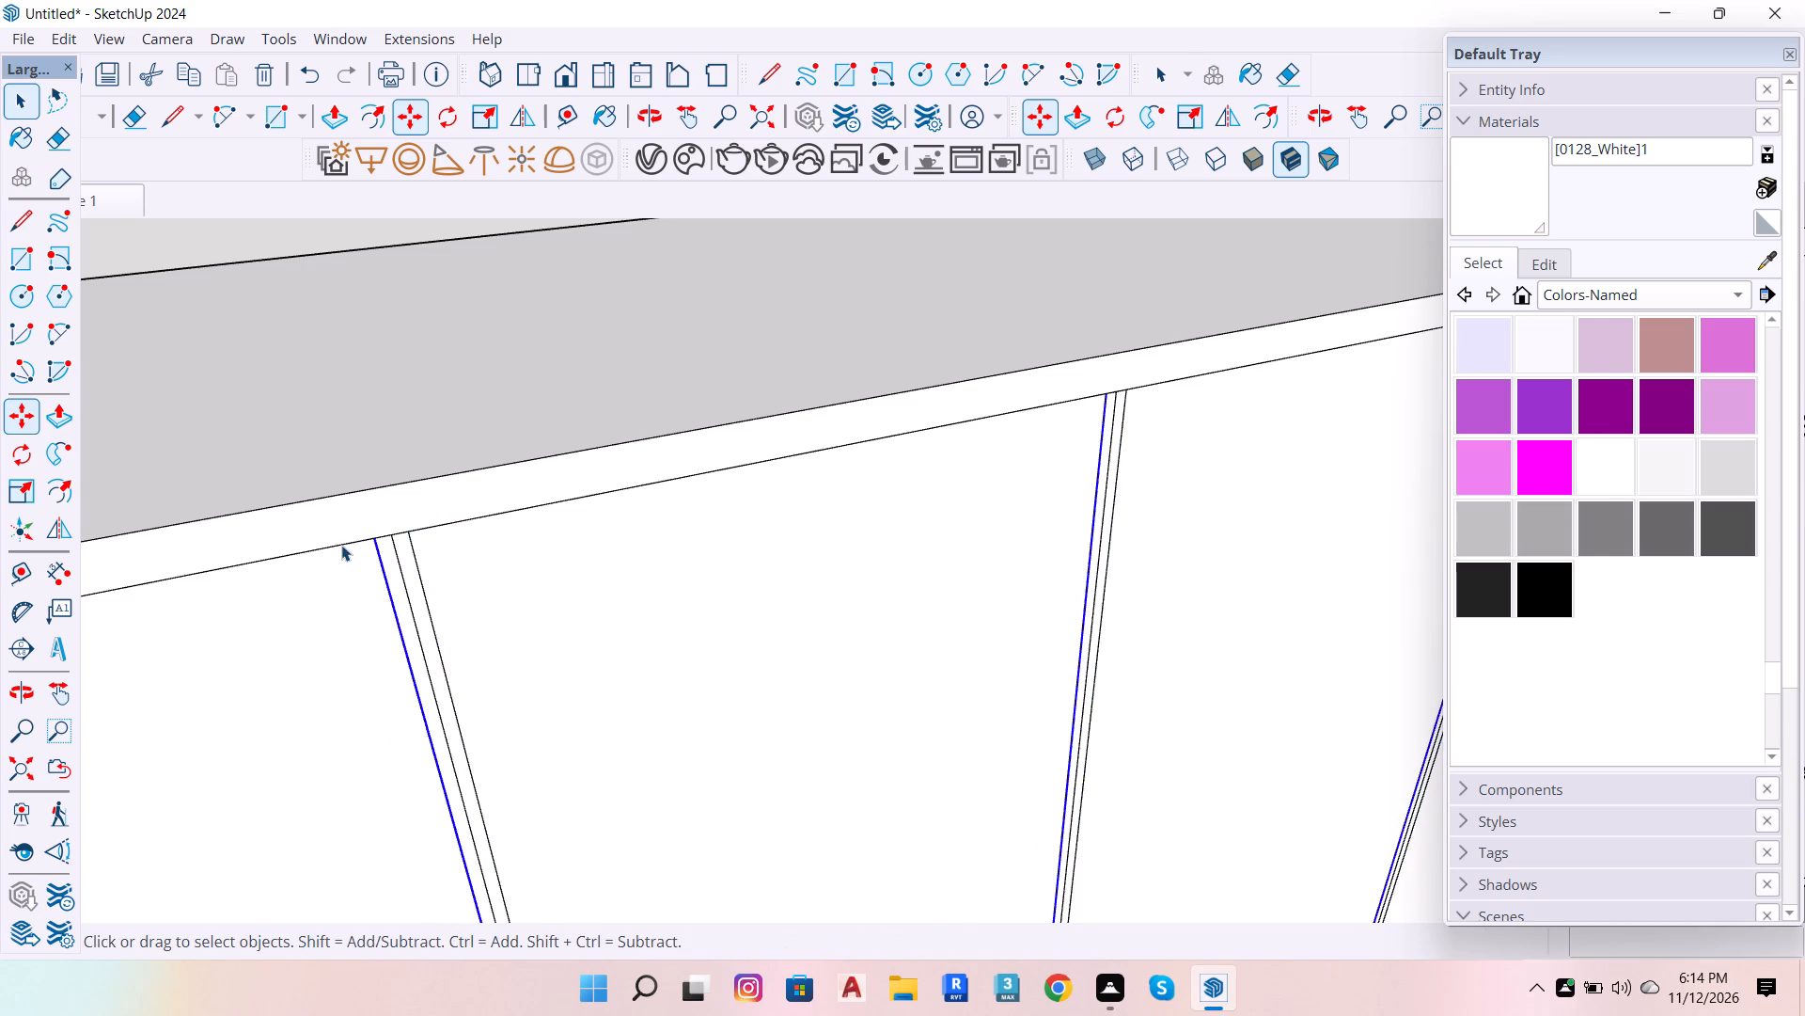
# Erase the middle line and short top edge piece in the three divider gaps farthest from the inner corner.
pyautogui.scroll(5, 517, 585)
pyautogui.write('re')
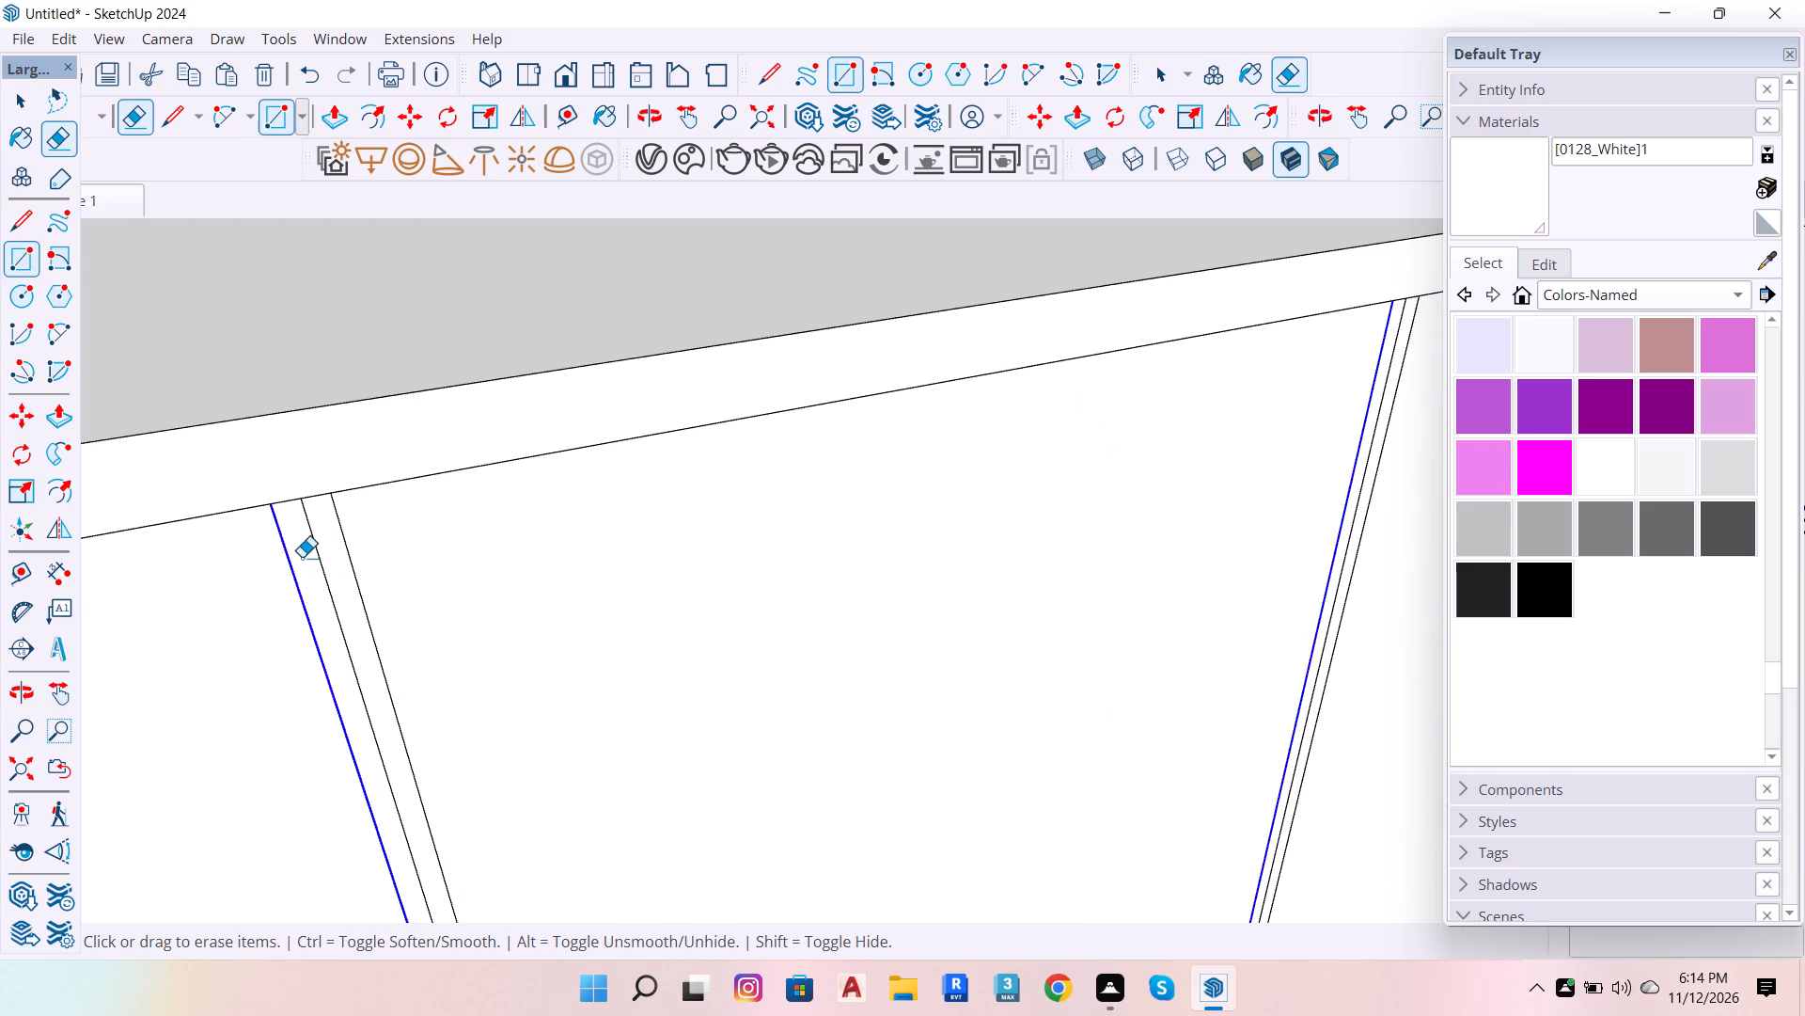
pyautogui.moveTo(298, 551); pyautogui.dragTo(327, 518)
pyautogui.click(307, 503)
pyautogui.scroll(-2, 272, 539)
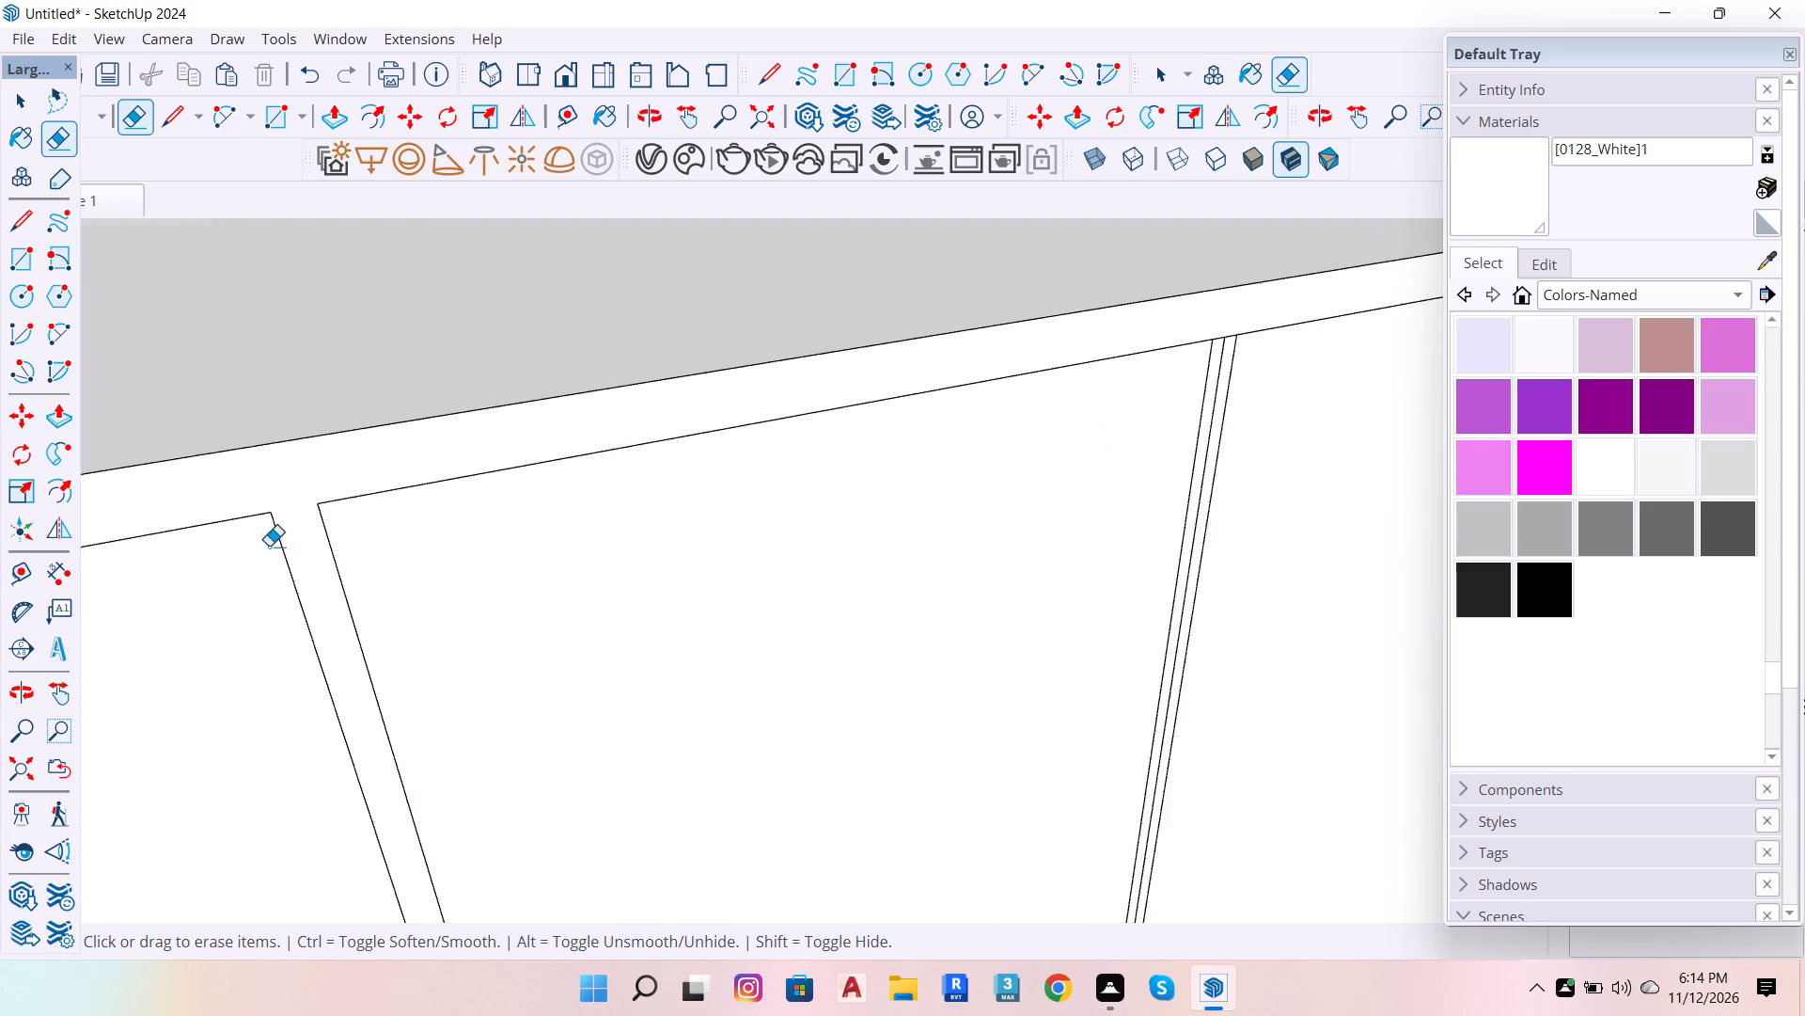
pyautogui.scroll(-11, 269, 546)
pyautogui.scroll(6, 698, 430)
pyautogui.scroll(8, 813, 475)
pyautogui.click(807, 531)
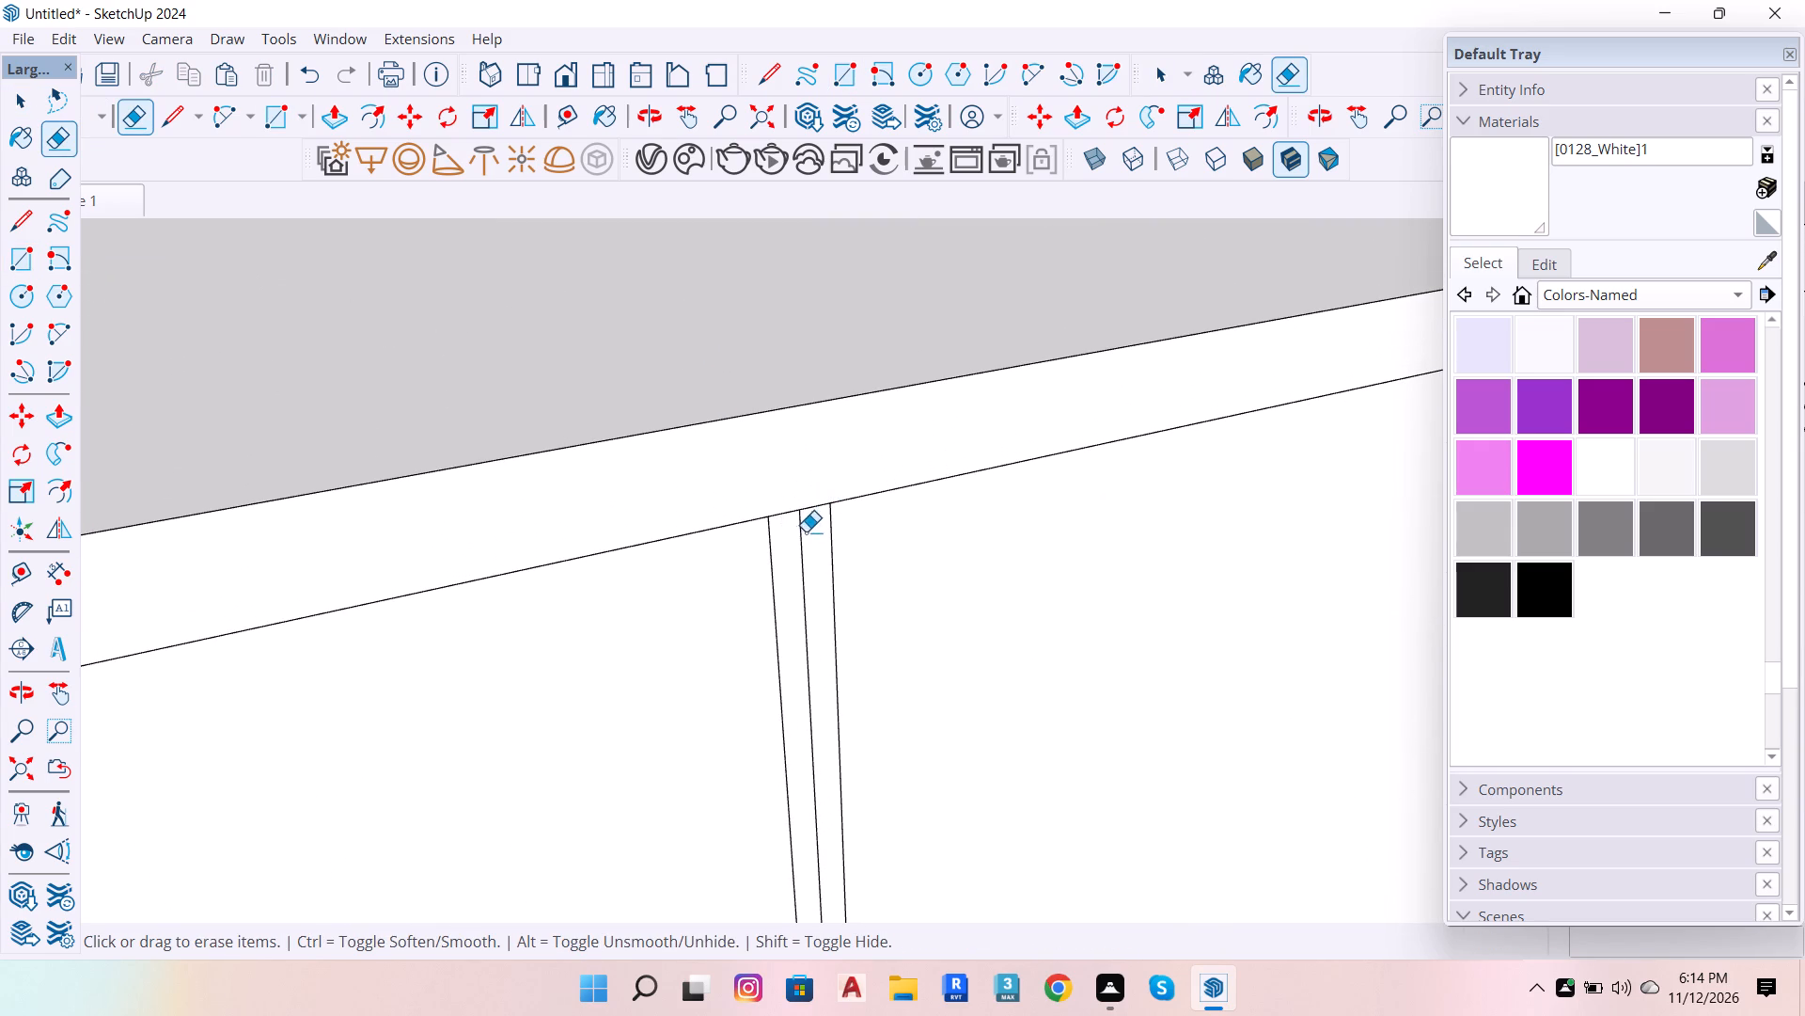
pyautogui.click(792, 512)
pyautogui.scroll(-13, 652, 521)
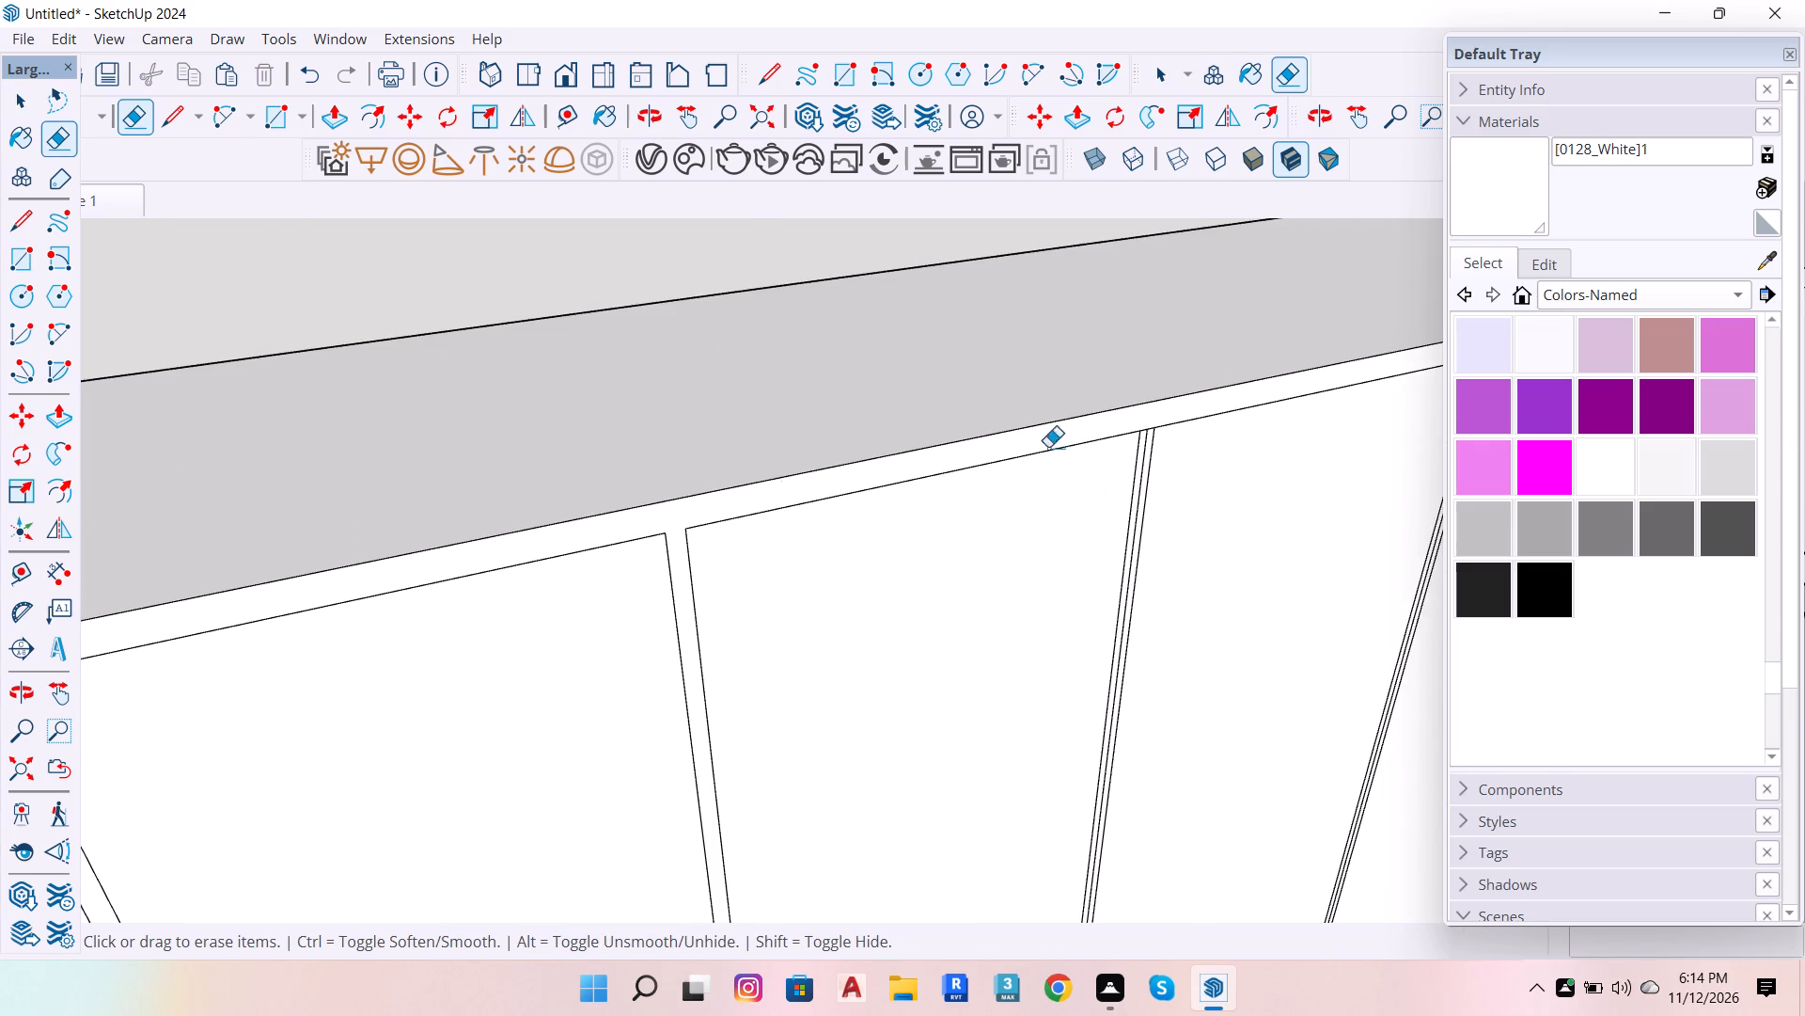
pyautogui.scroll(15, 1145, 424)
pyautogui.moveTo(1091, 473); pyautogui.dragTo(1079, 484)
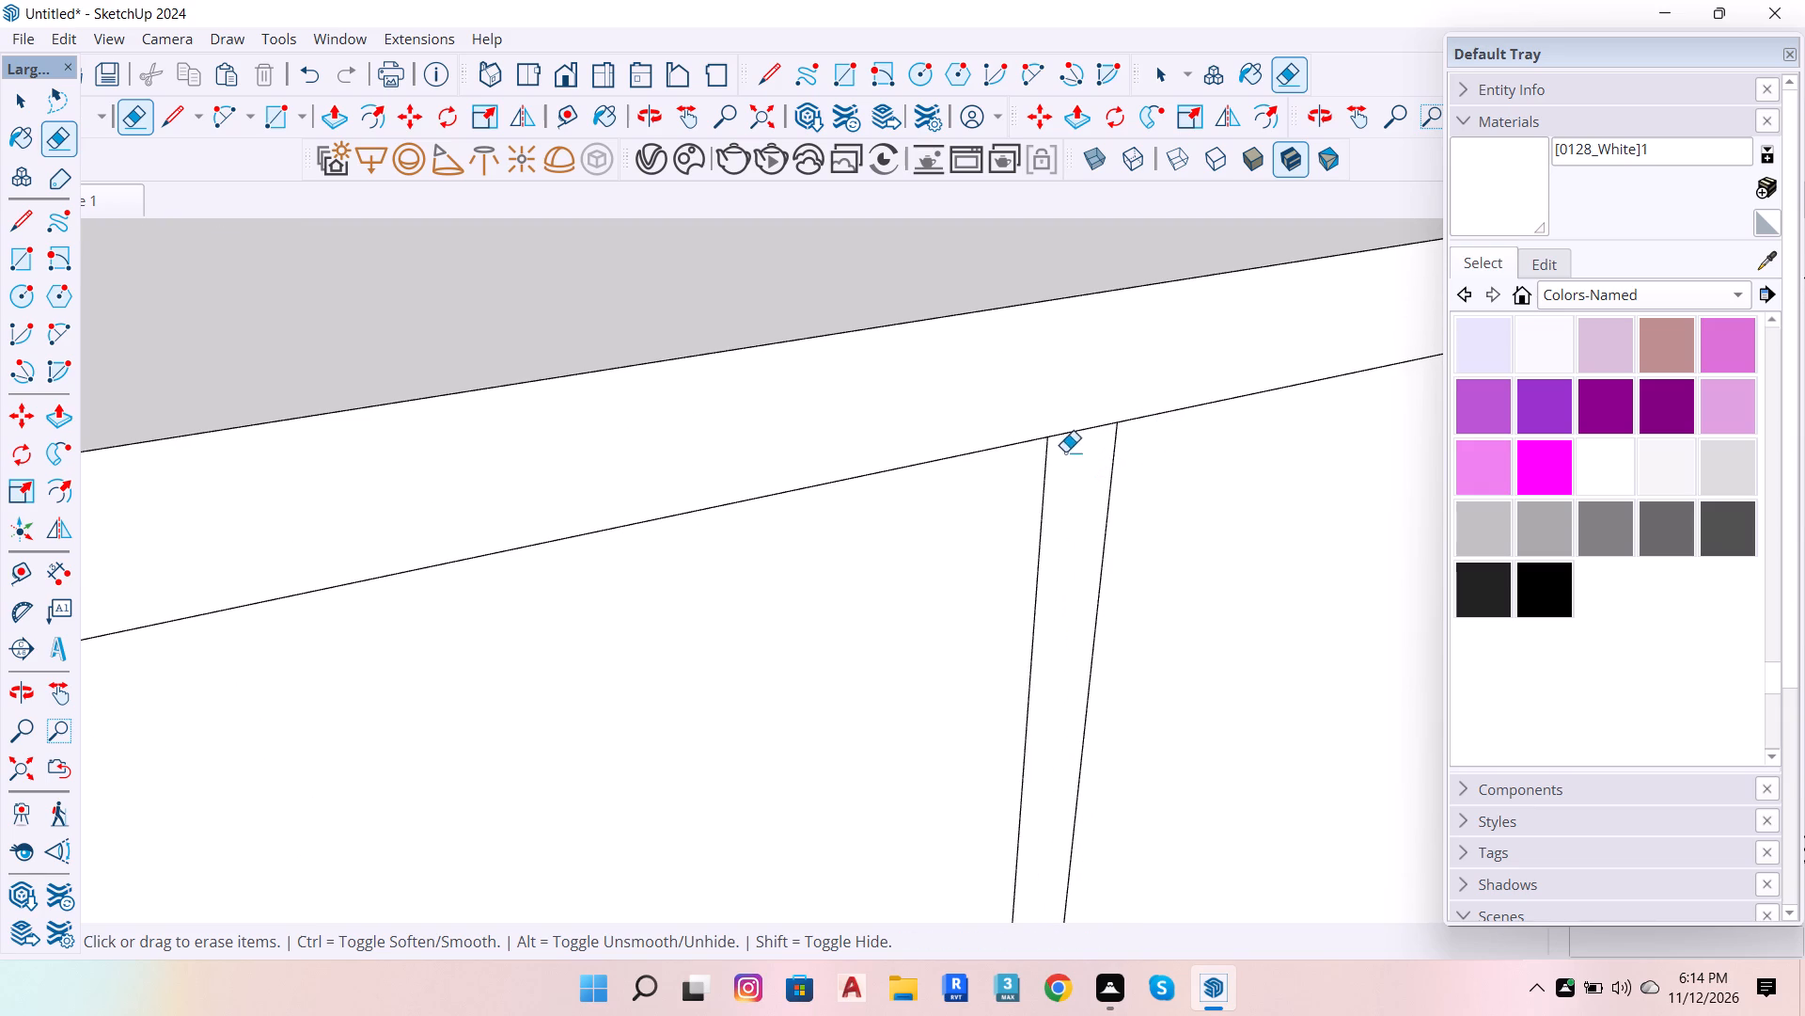
pyautogui.click(1063, 436)
# Erase the middle line and short top edge piece in the two divider gaps nearest the inner corner.
pyautogui.scroll(-20, 936, 484)
pyautogui.scroll(6, 1425, 421)
pyautogui.scroll(6, 968, 501)
pyautogui.scroll(5, 823, 461)
pyautogui.moveTo(857, 468); pyautogui.dragTo(847, 484)
pyautogui.moveTo(826, 443); pyautogui.dragTo(846, 455)
pyautogui.moveTo(833, 389); pyautogui.dragTo(834, 406)
pyautogui.scroll(-20, 703, 430)
pyautogui.scroll(-2, 703, 430)
pyautogui.scroll(7, 1011, 429)
pyautogui.scroll(2, 869, 456)
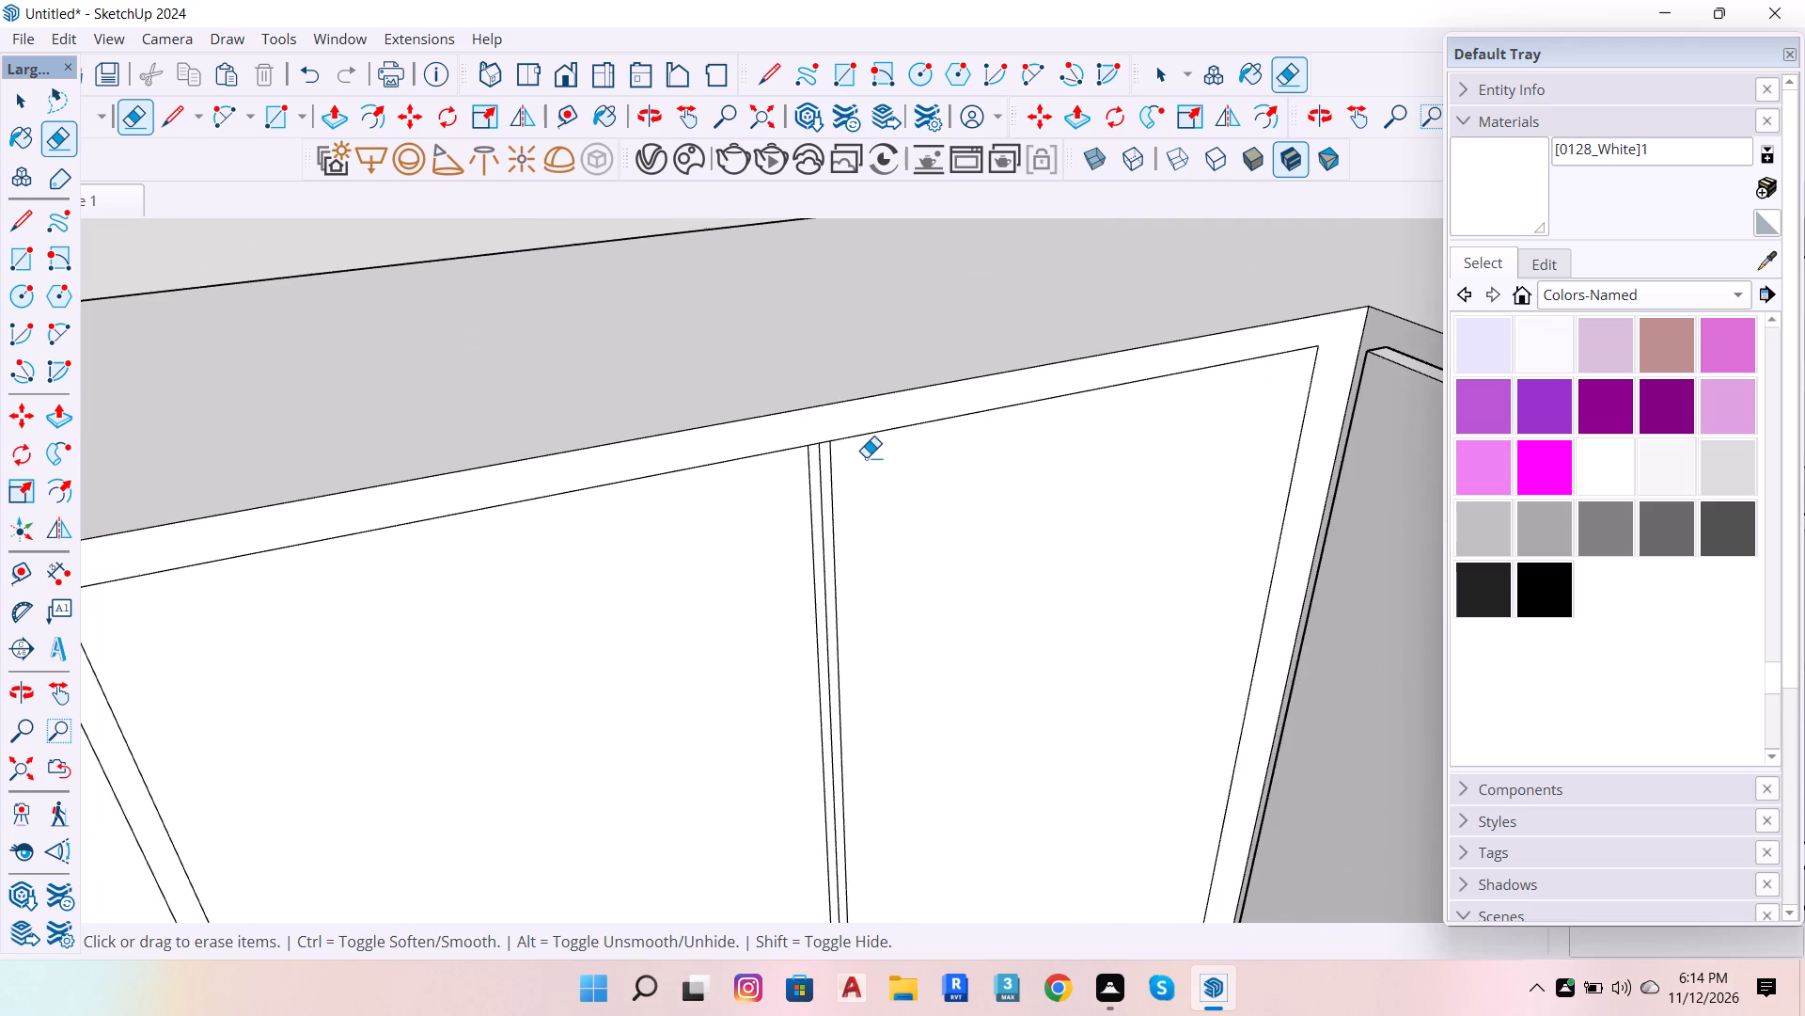
pyautogui.scroll(5, 866, 457)
pyautogui.scroll(5, 779, 469)
pyautogui.click(769, 468)
pyautogui.moveTo(746, 423); pyautogui.dragTo(761, 447)
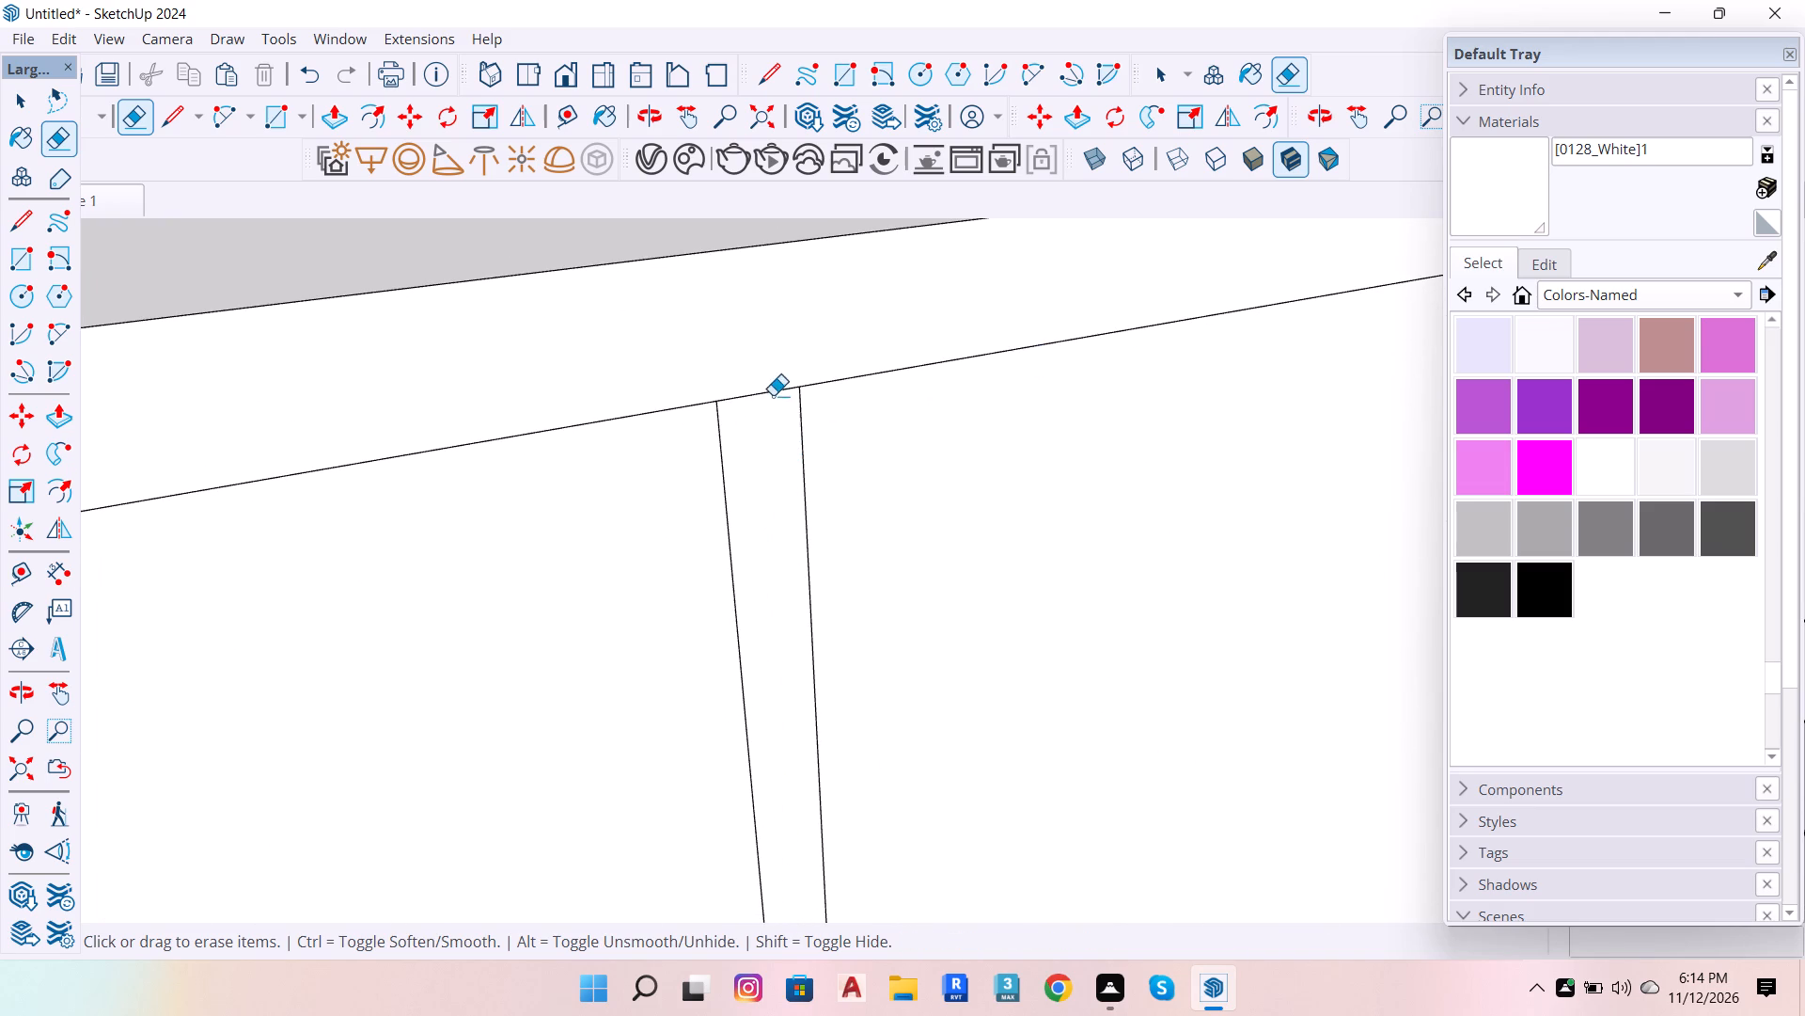
pyautogui.click(773, 394)
# Erase the short bottom edge pieces in the first and third divider gaps from the inner corner.
pyautogui.scroll(-8, 978, 246)
pyautogui.scroll(-13, 953, 328)
pyautogui.scroll(-5, 957, 405)
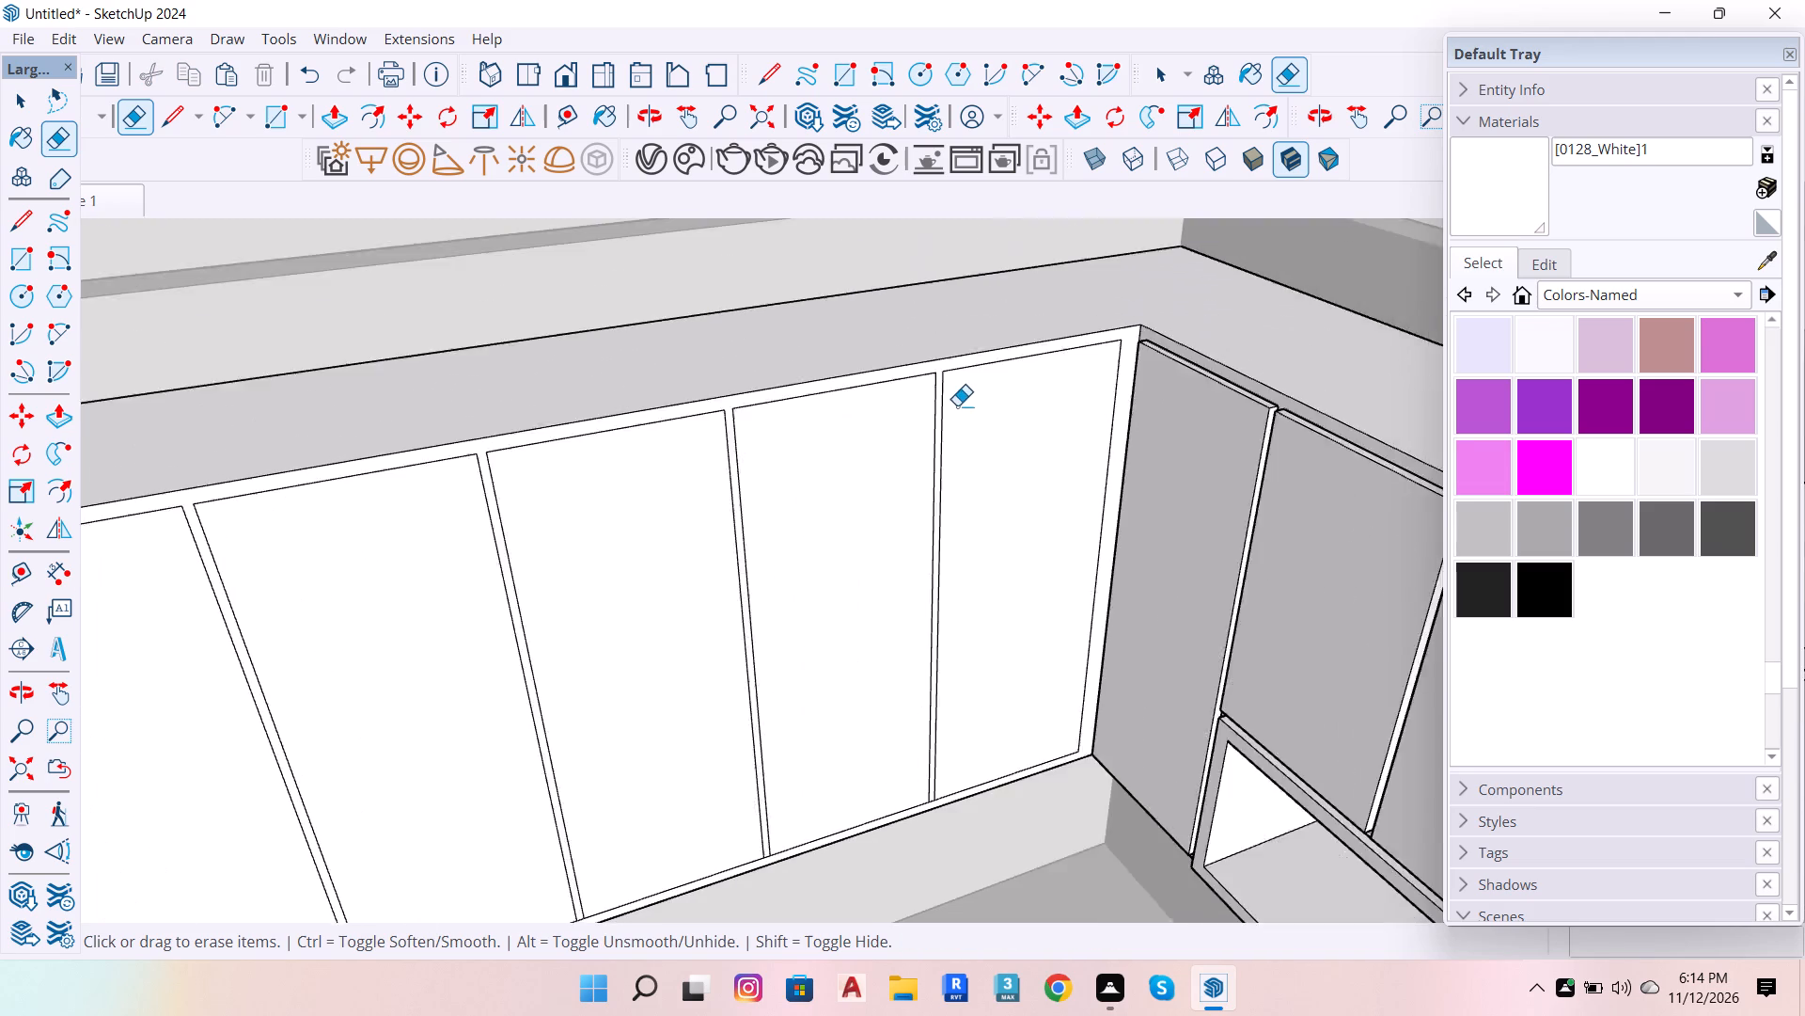
pyautogui.scroll(-2, 957, 405)
pyautogui.scroll(13, 981, 725)
pyautogui.scroll(4, 774, 532)
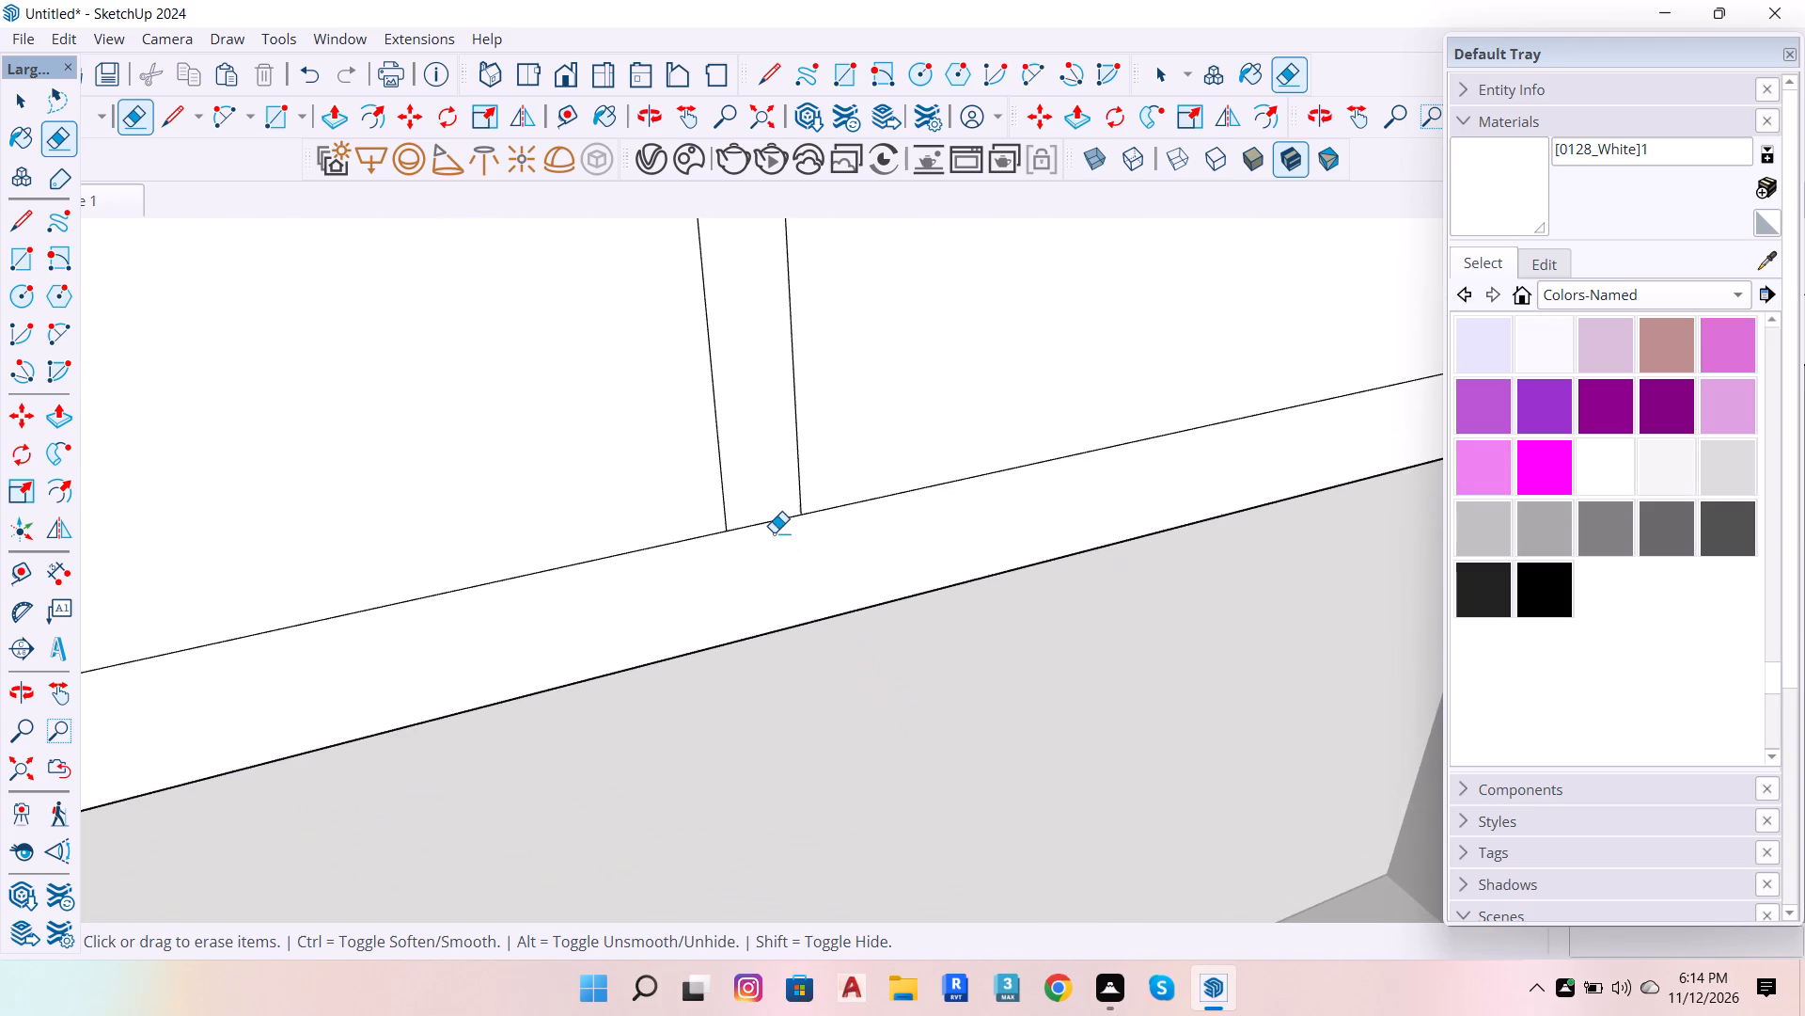
pyautogui.moveTo(773, 530); pyautogui.dragTo(770, 518)
pyautogui.scroll(-8, 884, 508)
pyautogui.scroll(-12, 971, 502)
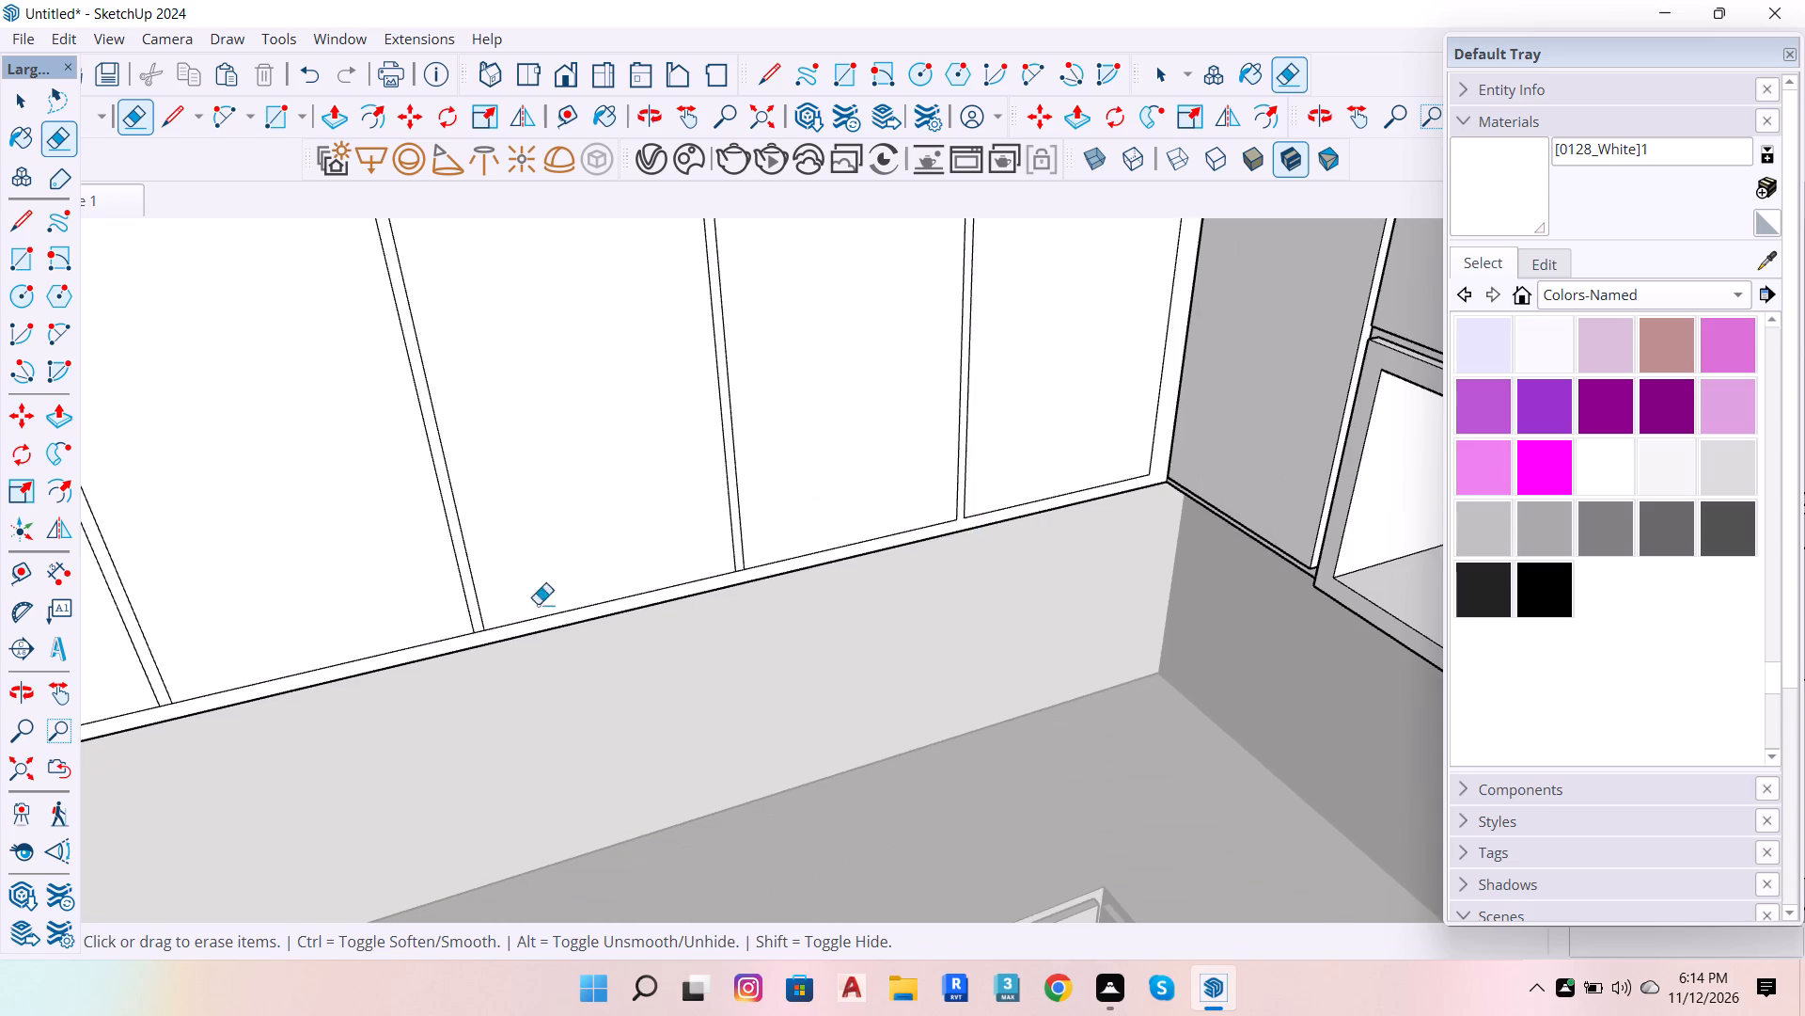
pyautogui.scroll(15, 458, 615)
pyautogui.moveTo(479, 611); pyautogui.dragTo(483, 633)
# Erase the short bottom edge pieces in the second, fourth and fifth divider gaps from the inner corner.
pyautogui.scroll(-14, 809, 511)
pyautogui.scroll(-6, 874, 571)
pyautogui.scroll(-7, 930, 487)
pyautogui.scroll(-6, 876, 637)
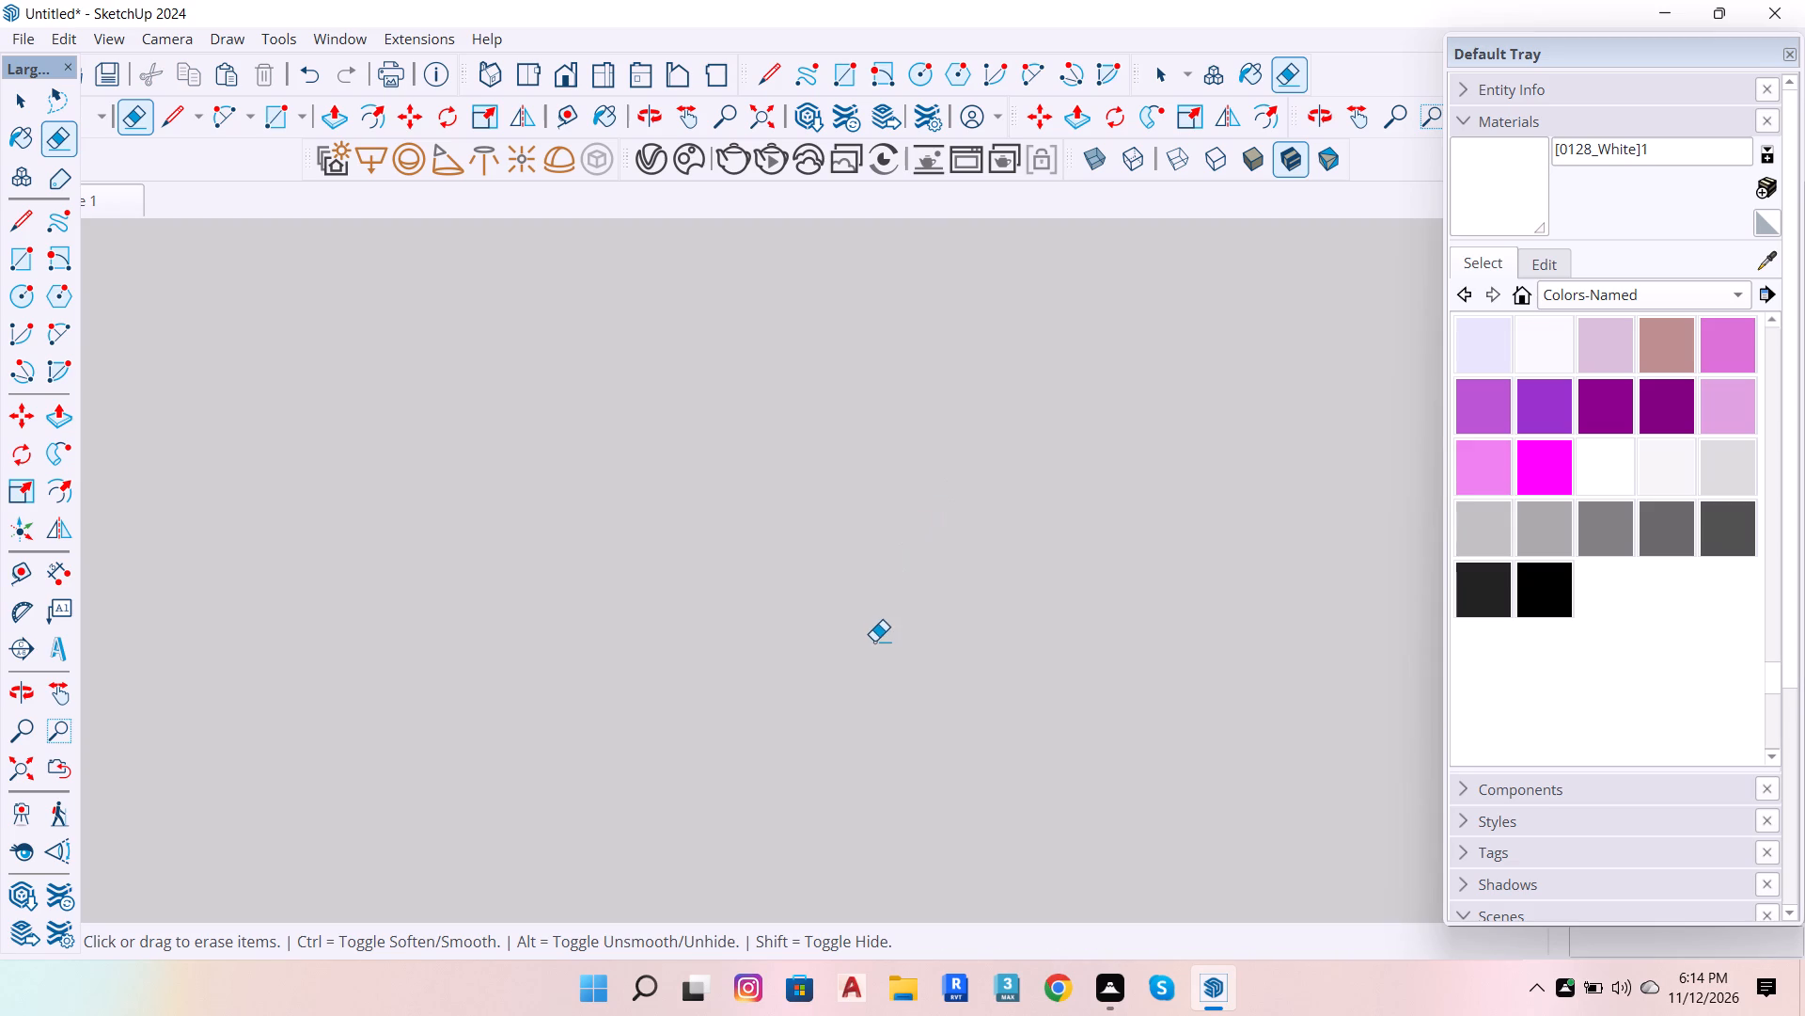
pyautogui.scroll(-19, 874, 641)
pyautogui.scroll(-12, 904, 659)
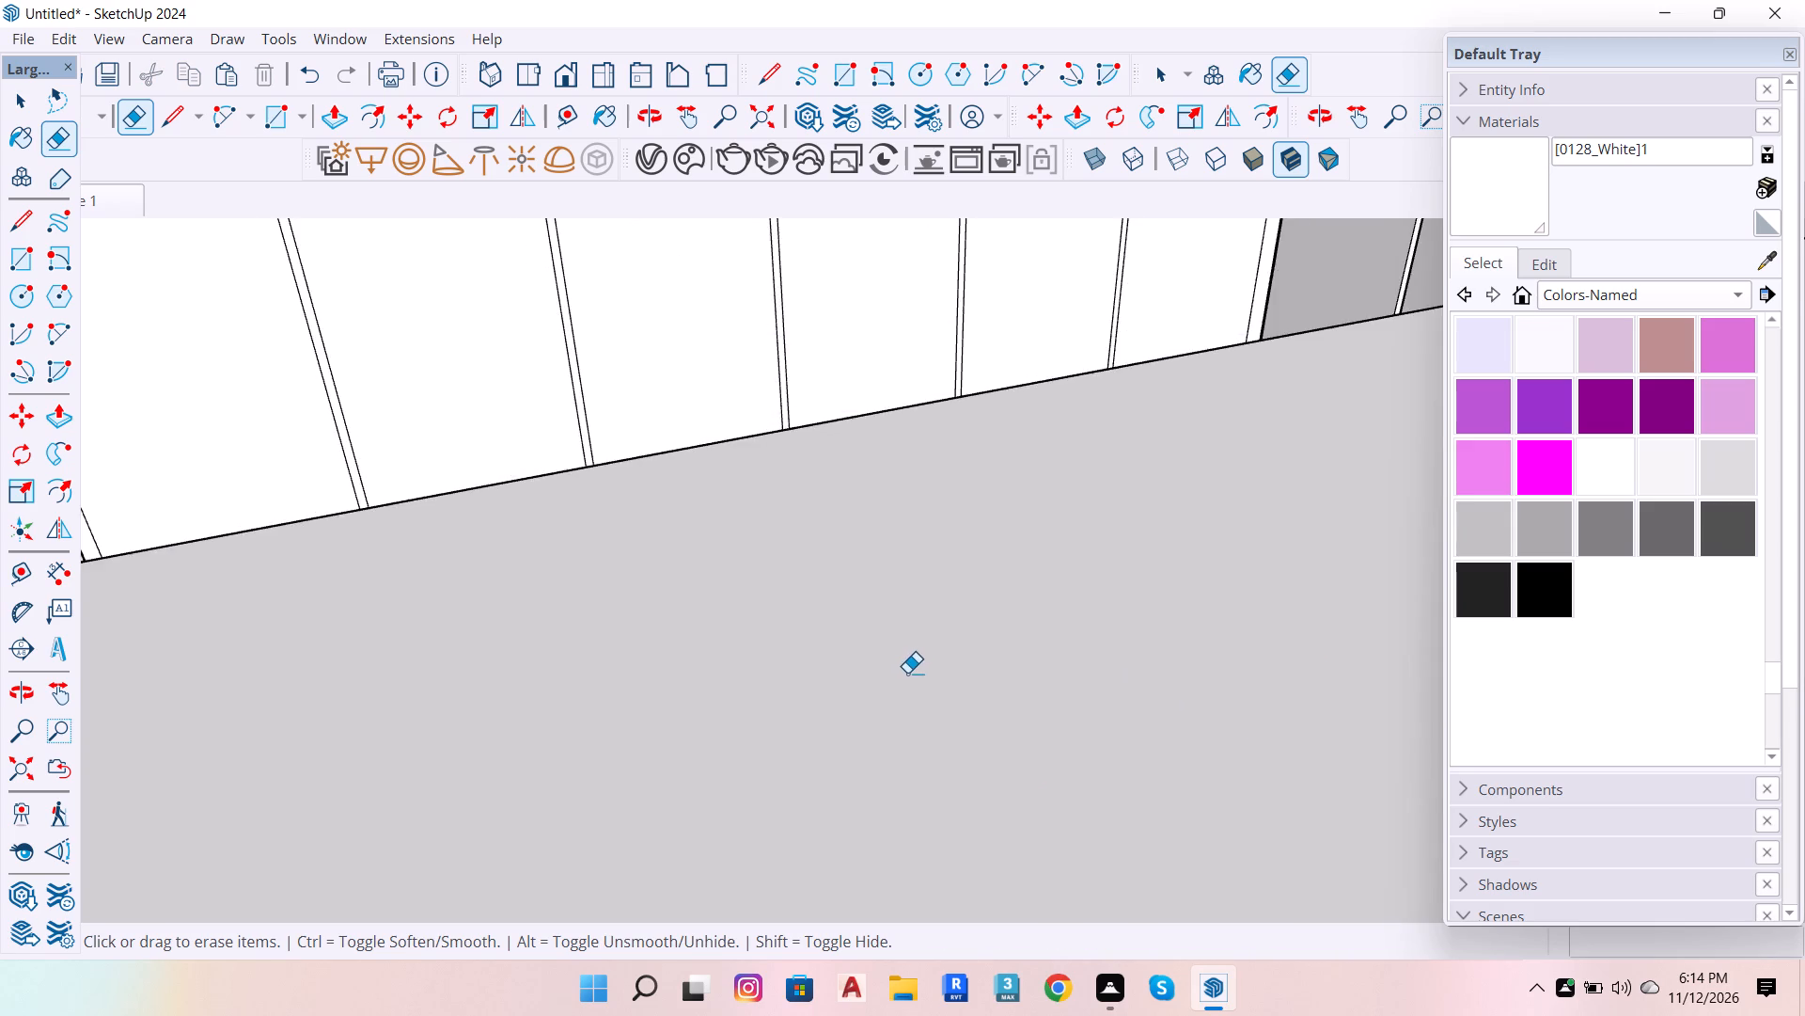
pyautogui.scroll(-12, 910, 679)
pyautogui.scroll(-8, 838, 566)
pyautogui.scroll(-5, 916, 665)
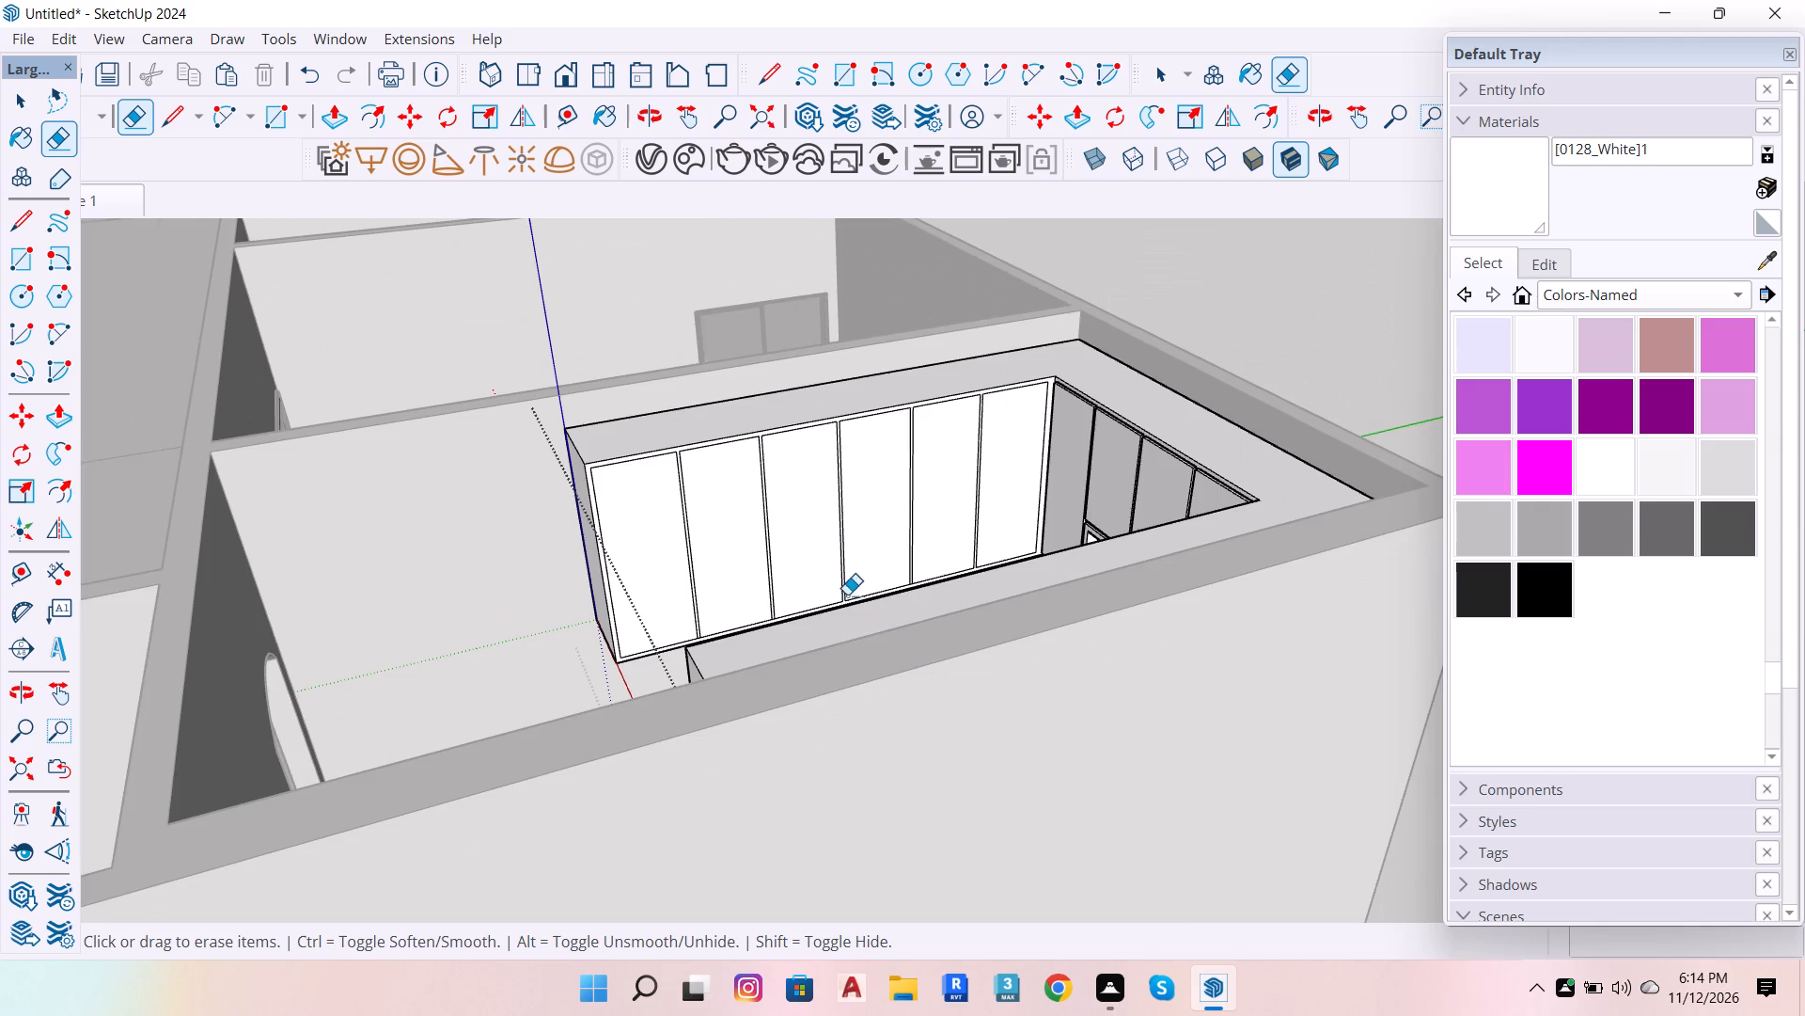
pyautogui.scroll(8, 847, 595)
pyautogui.scroll(4, 1104, 525)
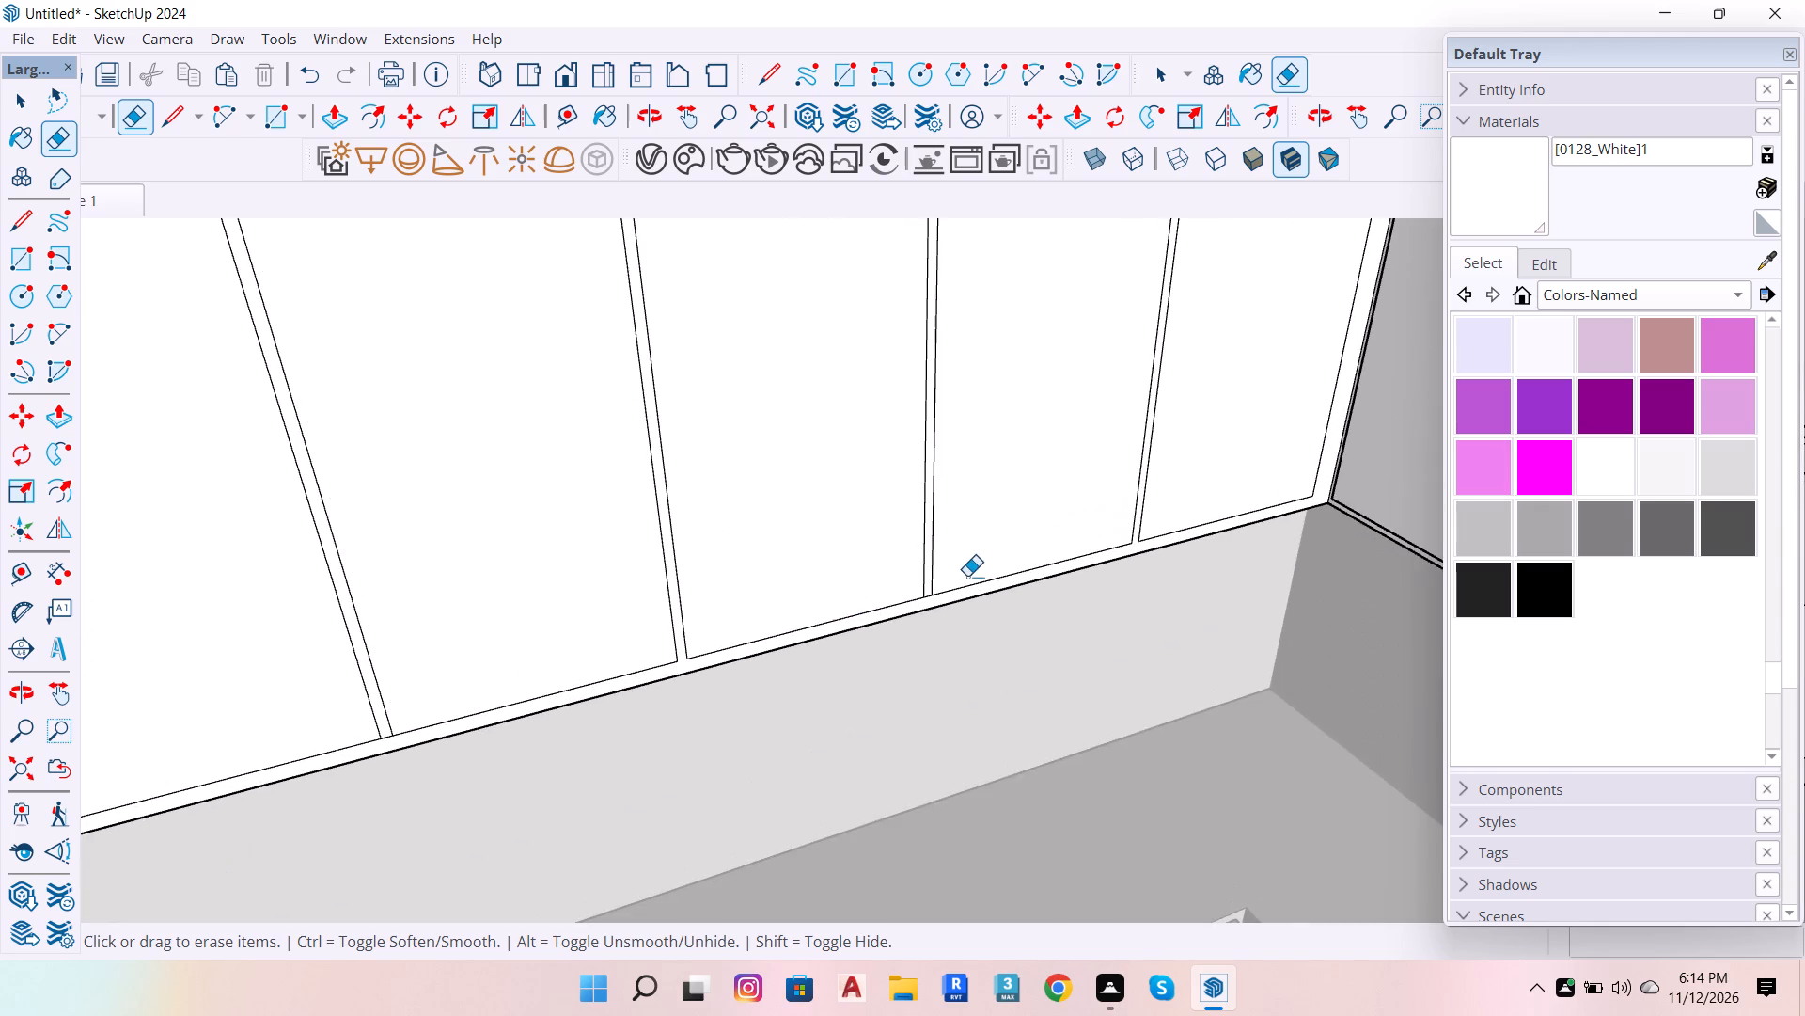
pyautogui.scroll(10, 966, 577)
pyautogui.click(910, 606)
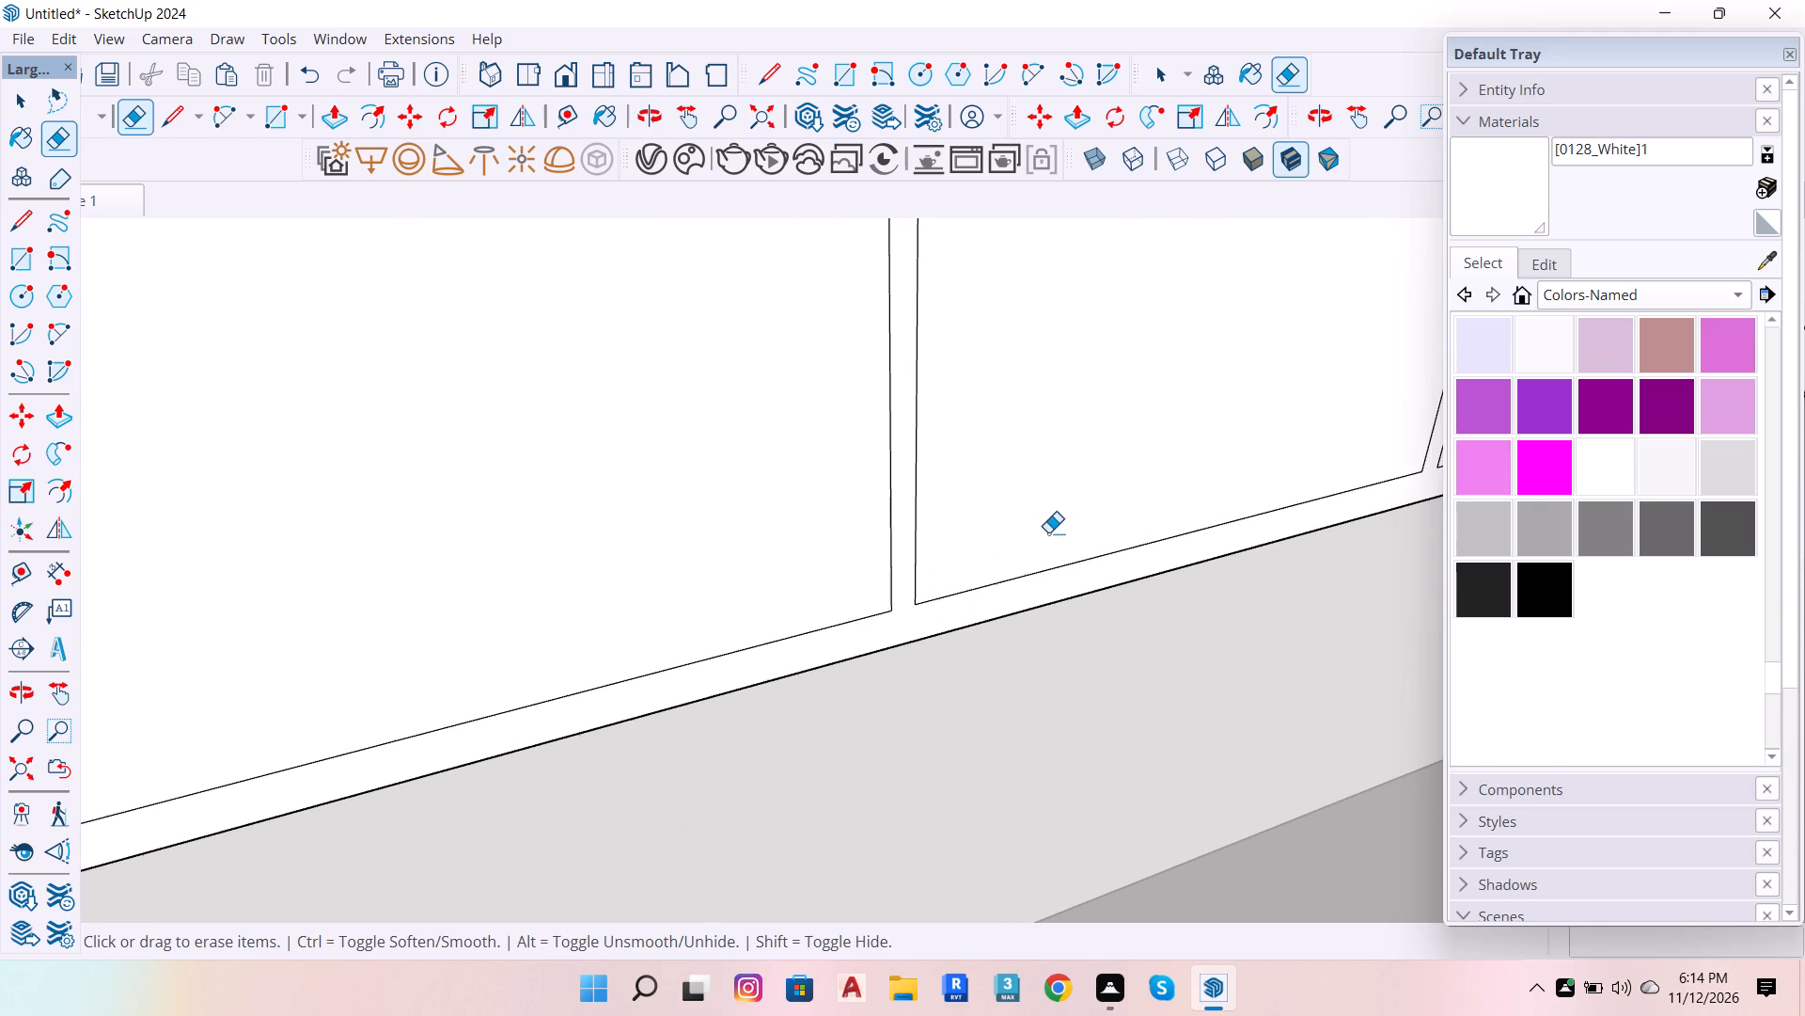
pyautogui.scroll(-15, 1048, 532)
pyautogui.scroll(8, 638, 650)
pyautogui.scroll(7, 749, 659)
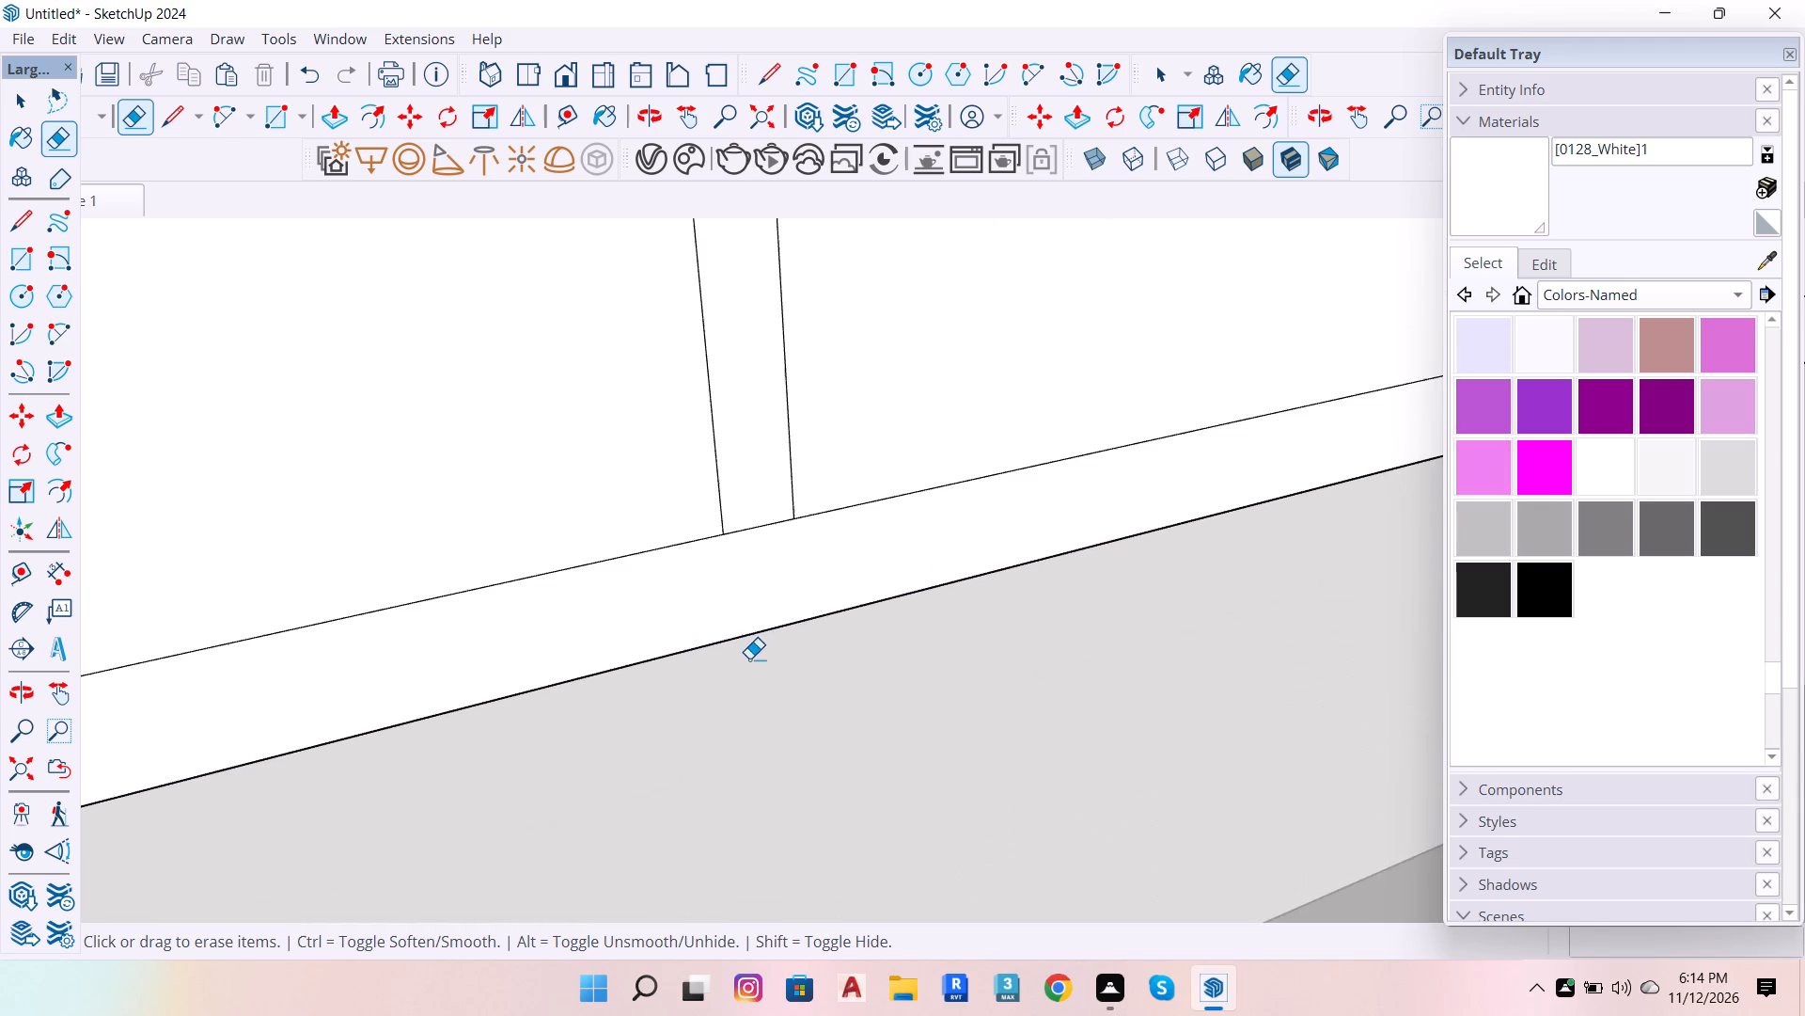
pyautogui.scroll(1, 748, 552)
pyautogui.moveTo(748, 537); pyautogui.dragTo(757, 512)
pyautogui.scroll(-7, 922, 508)
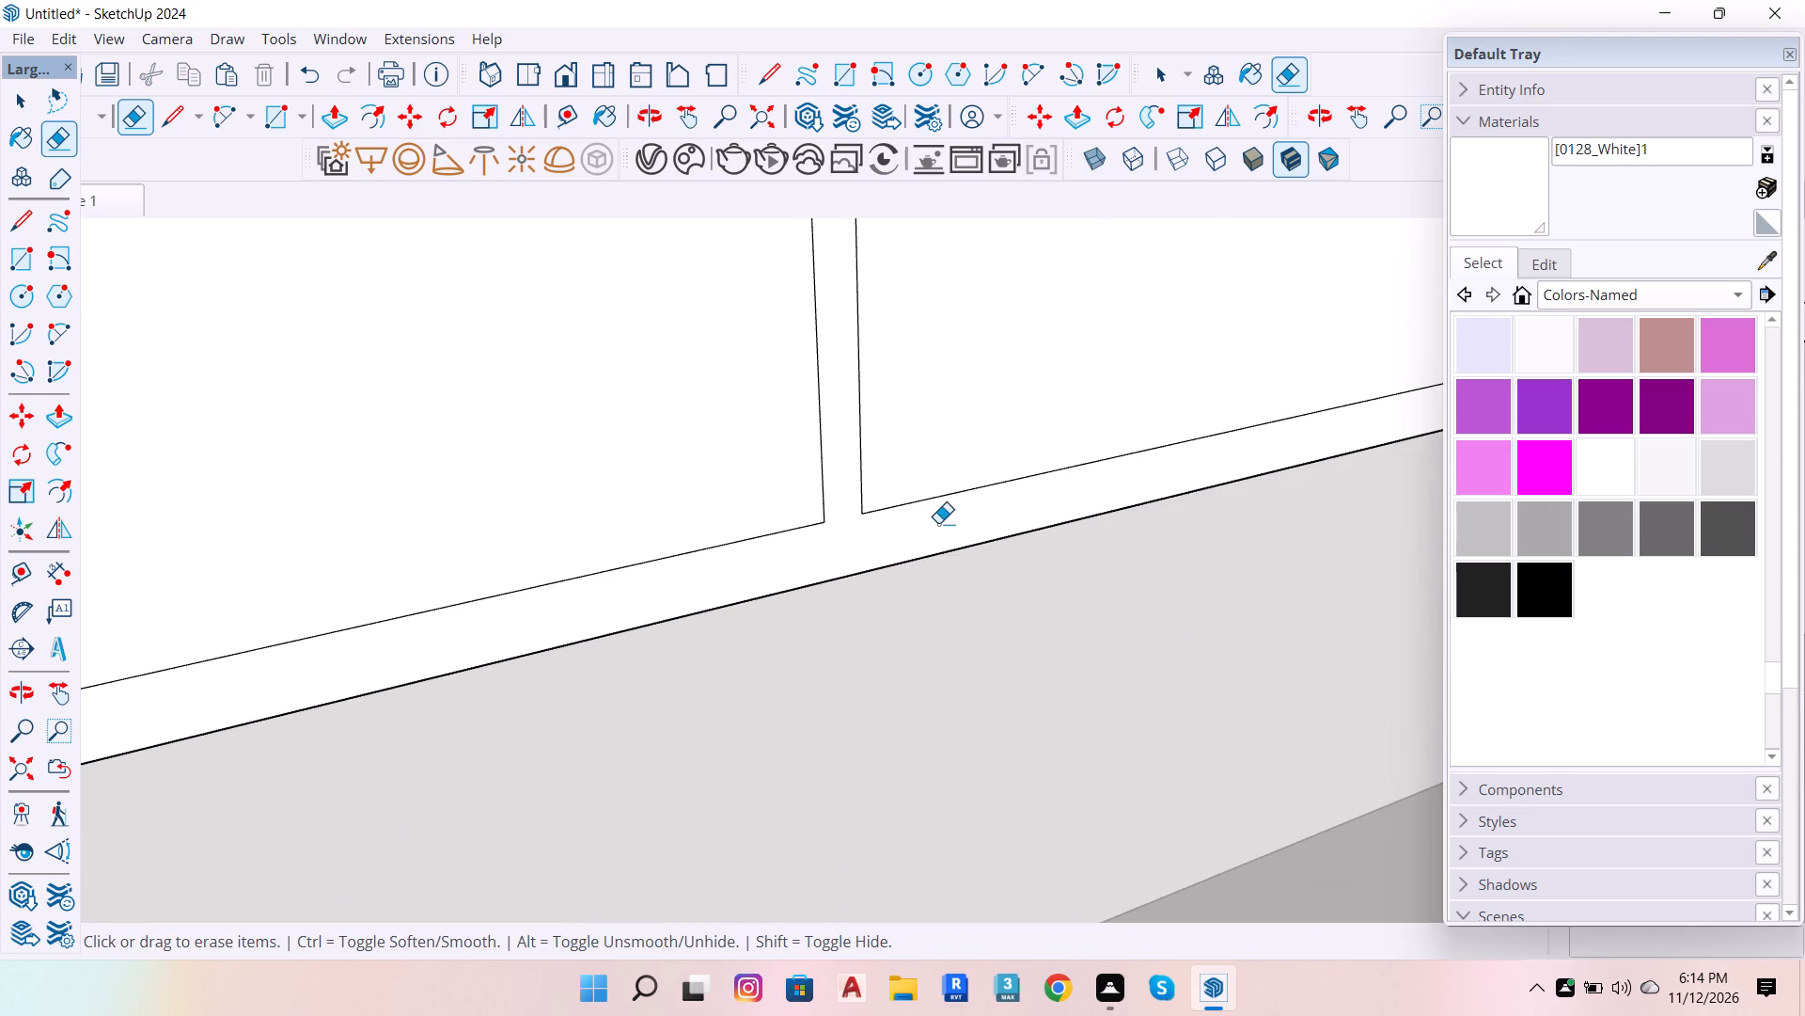
pyautogui.scroll(-5, 949, 542)
pyautogui.scroll(-5, 886, 488)
pyautogui.scroll(8, 374, 639)
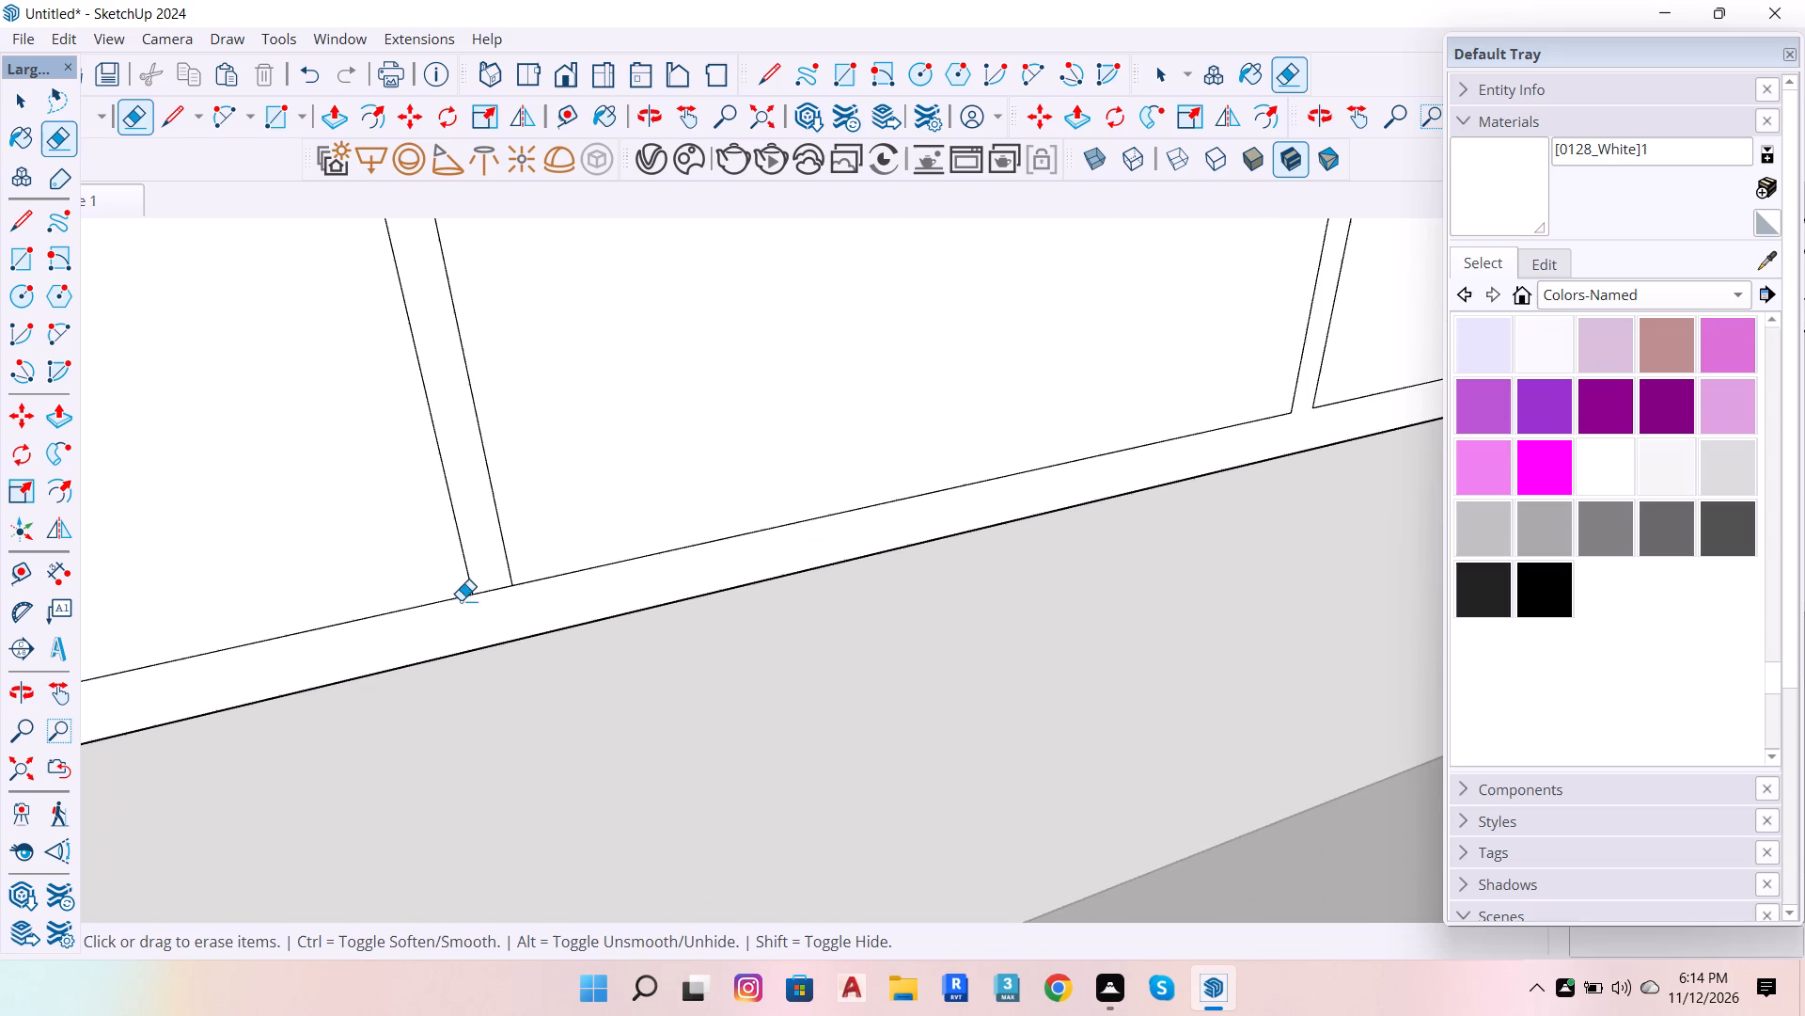
pyautogui.moveTo(485, 592); pyautogui.dragTo(494, 602)
pyautogui.scroll(-20, 622, 576)
pyautogui.press('space')
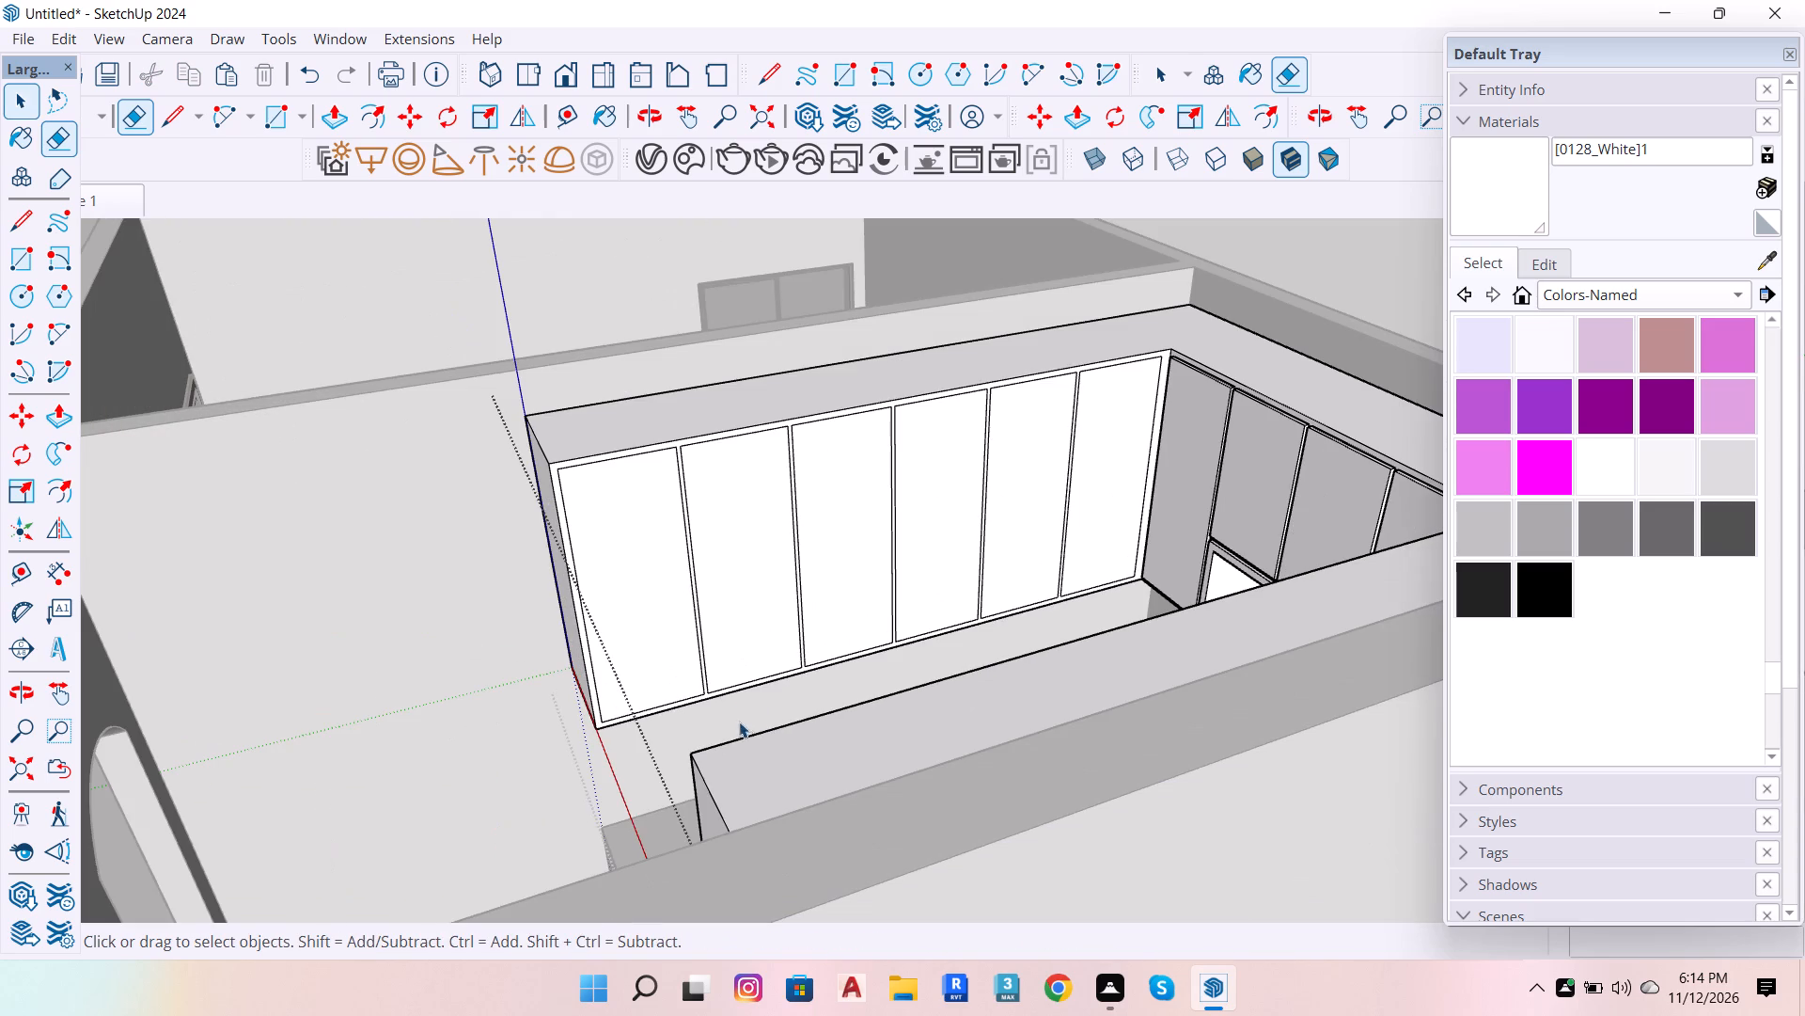
# Group the long side's door panel farthest from the inner corner, including its edges, and make the group a component.
pyautogui.press('o')
pyautogui.moveTo(730, 604); pyautogui.dragTo(915, 730)
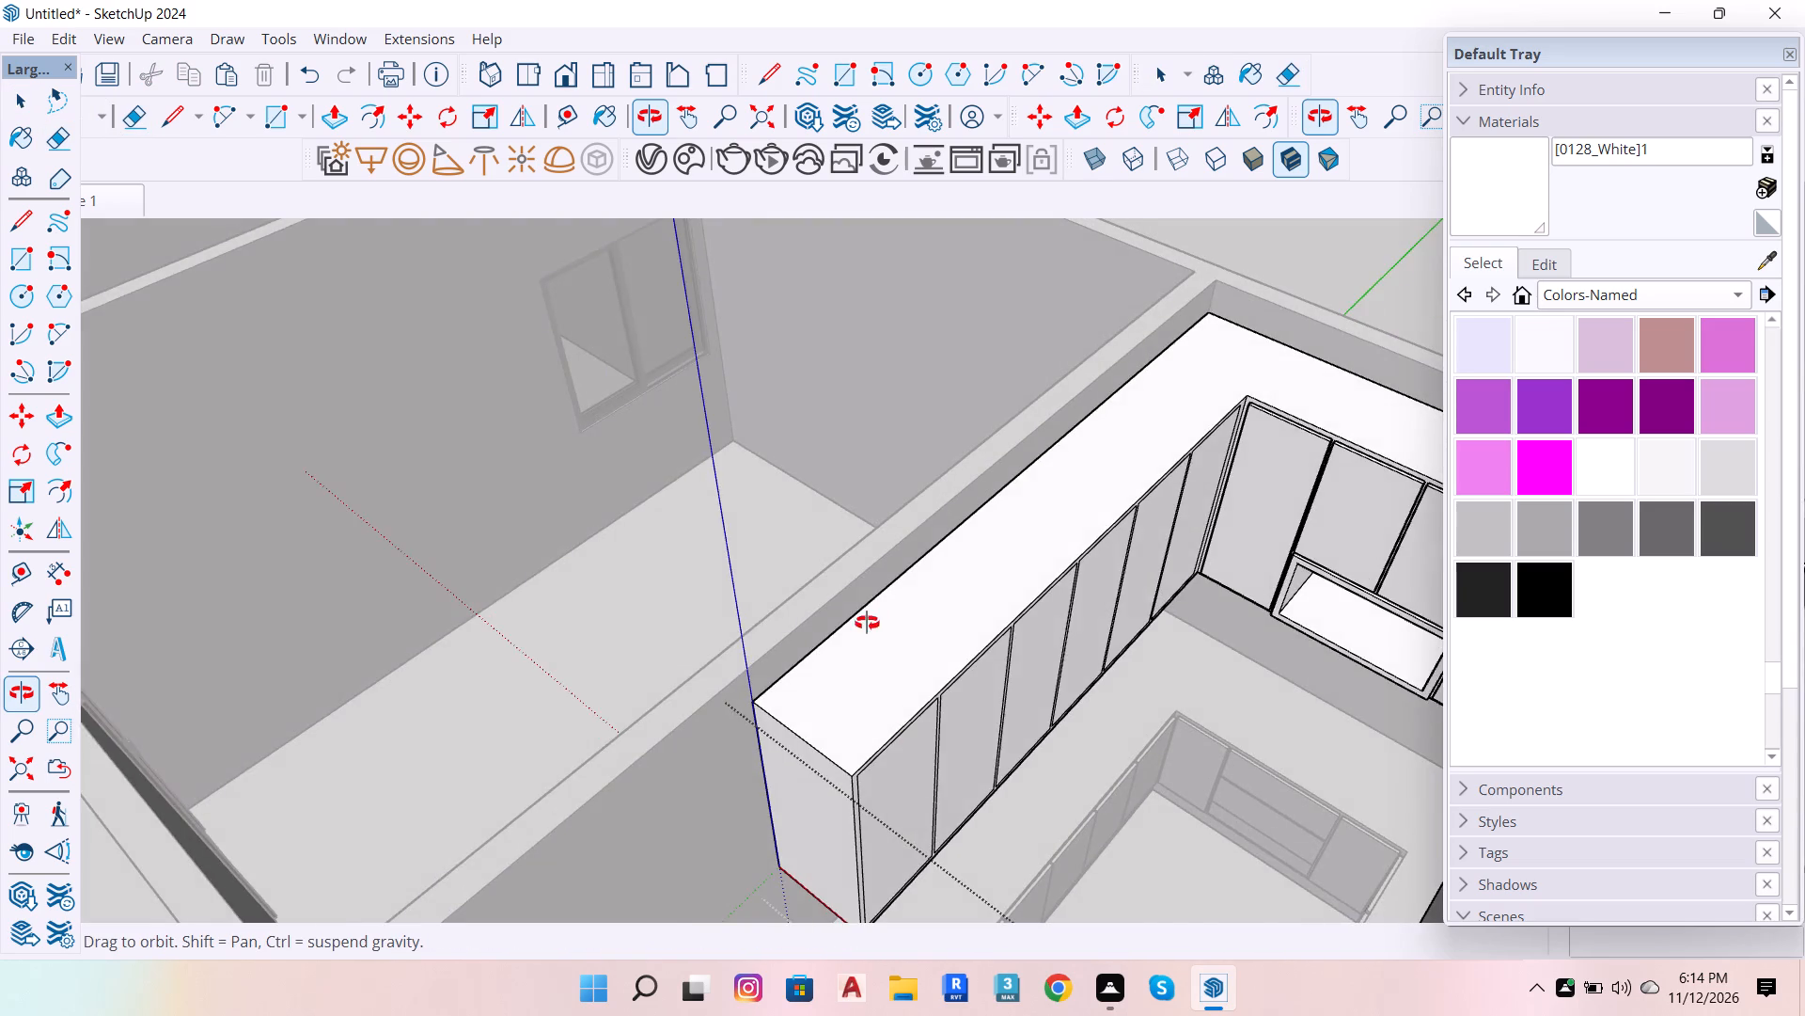
pyautogui.scroll(-5, 868, 584)
pyautogui.scroll(6, 1159, 790)
pyautogui.press('space')
pyautogui.doubleClick(454, 602)
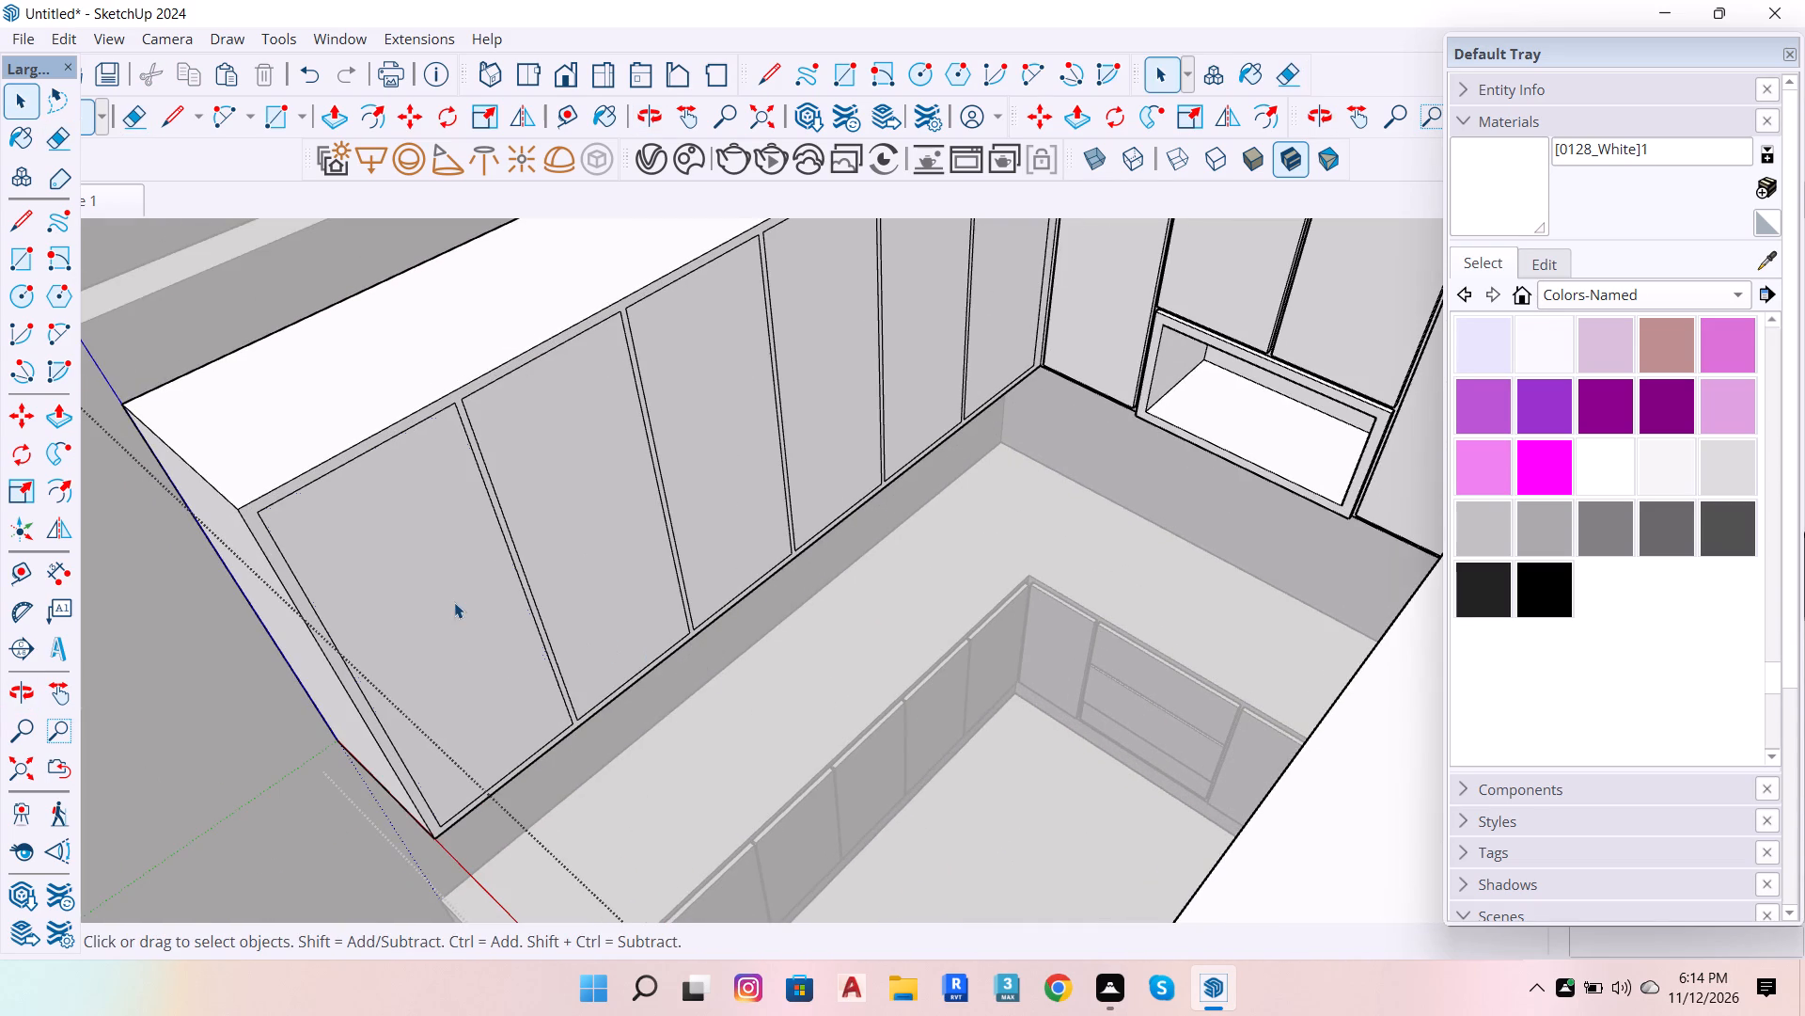
pyautogui.rightClick(453, 600)
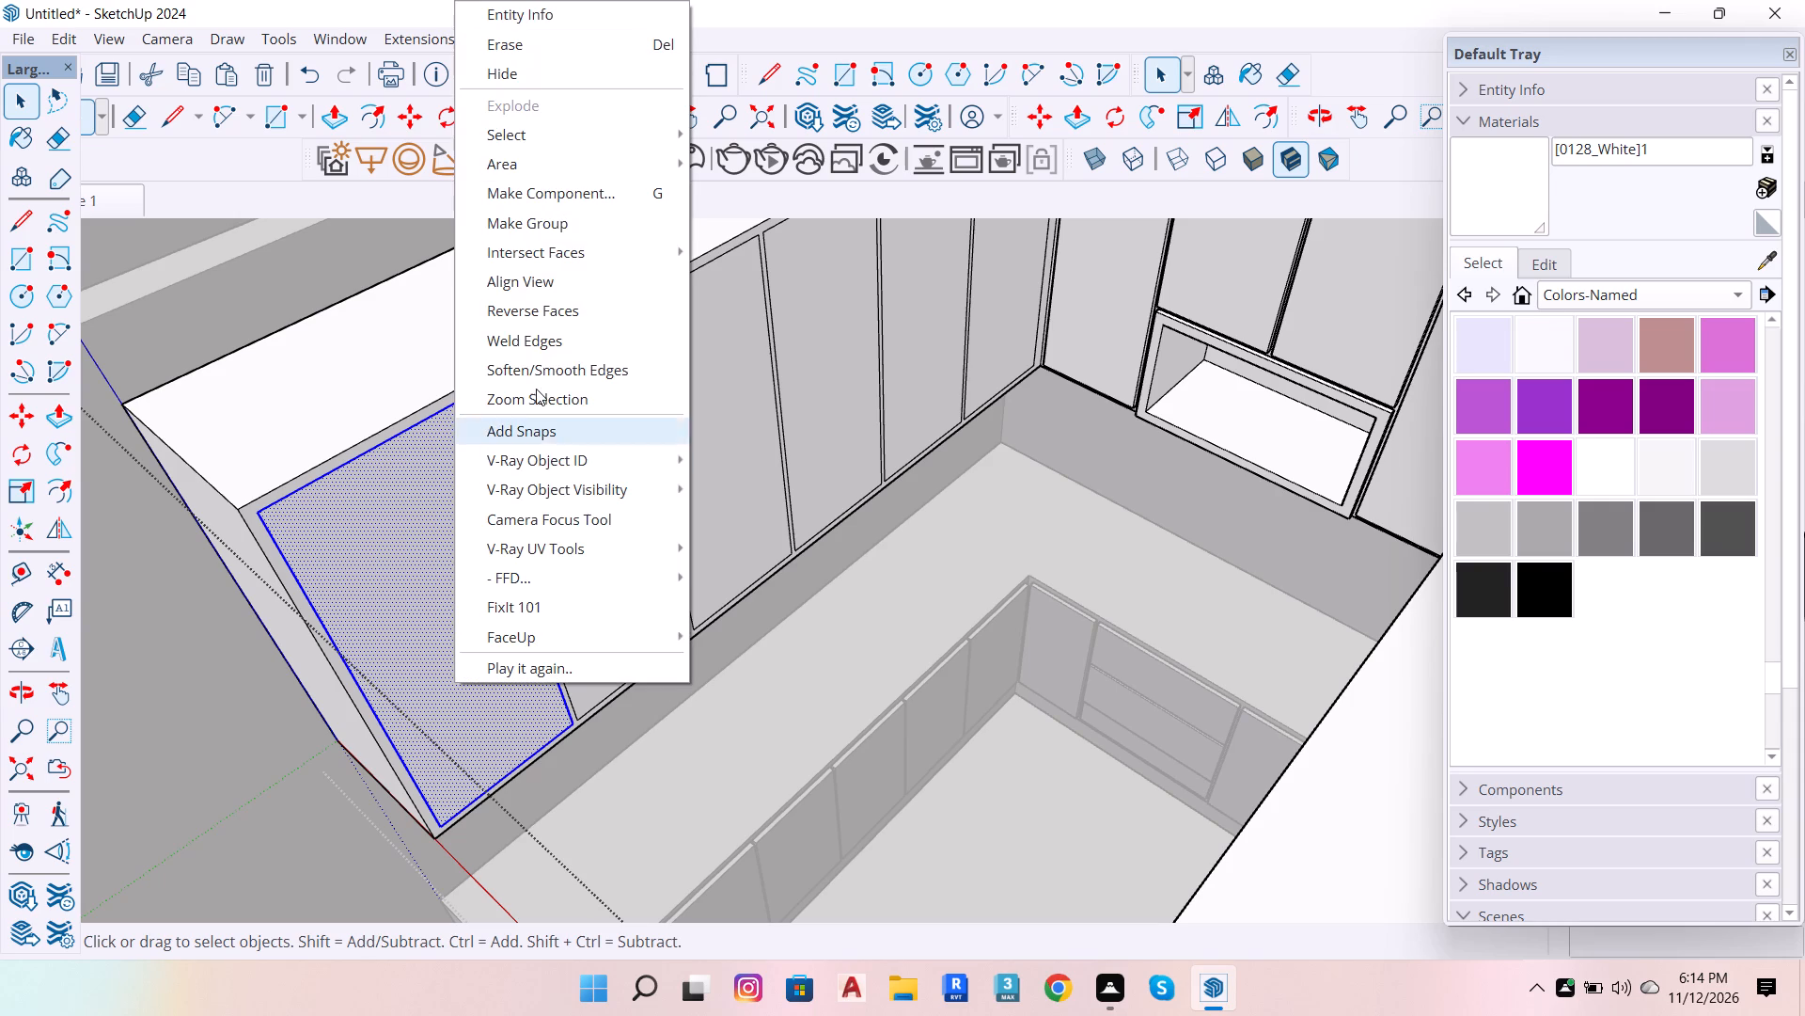
pyautogui.click(557, 226)
pyautogui.rightClick(418, 572)
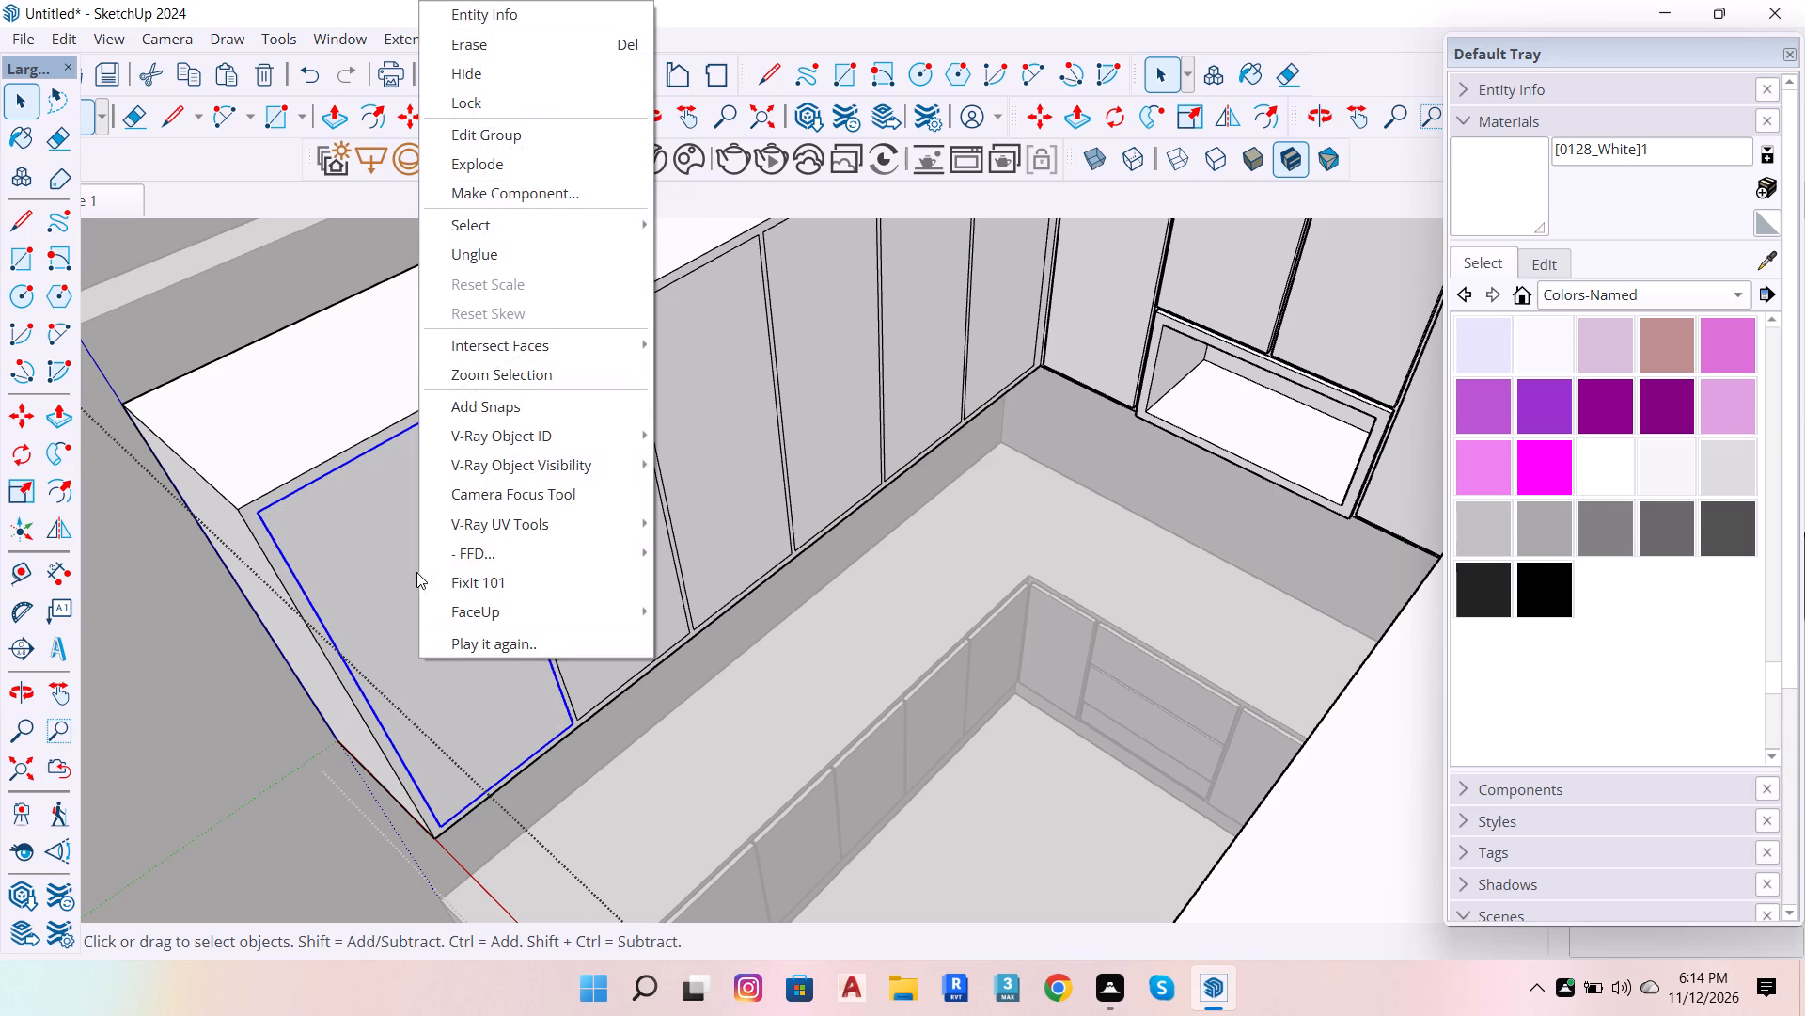
pyautogui.click(521, 190)
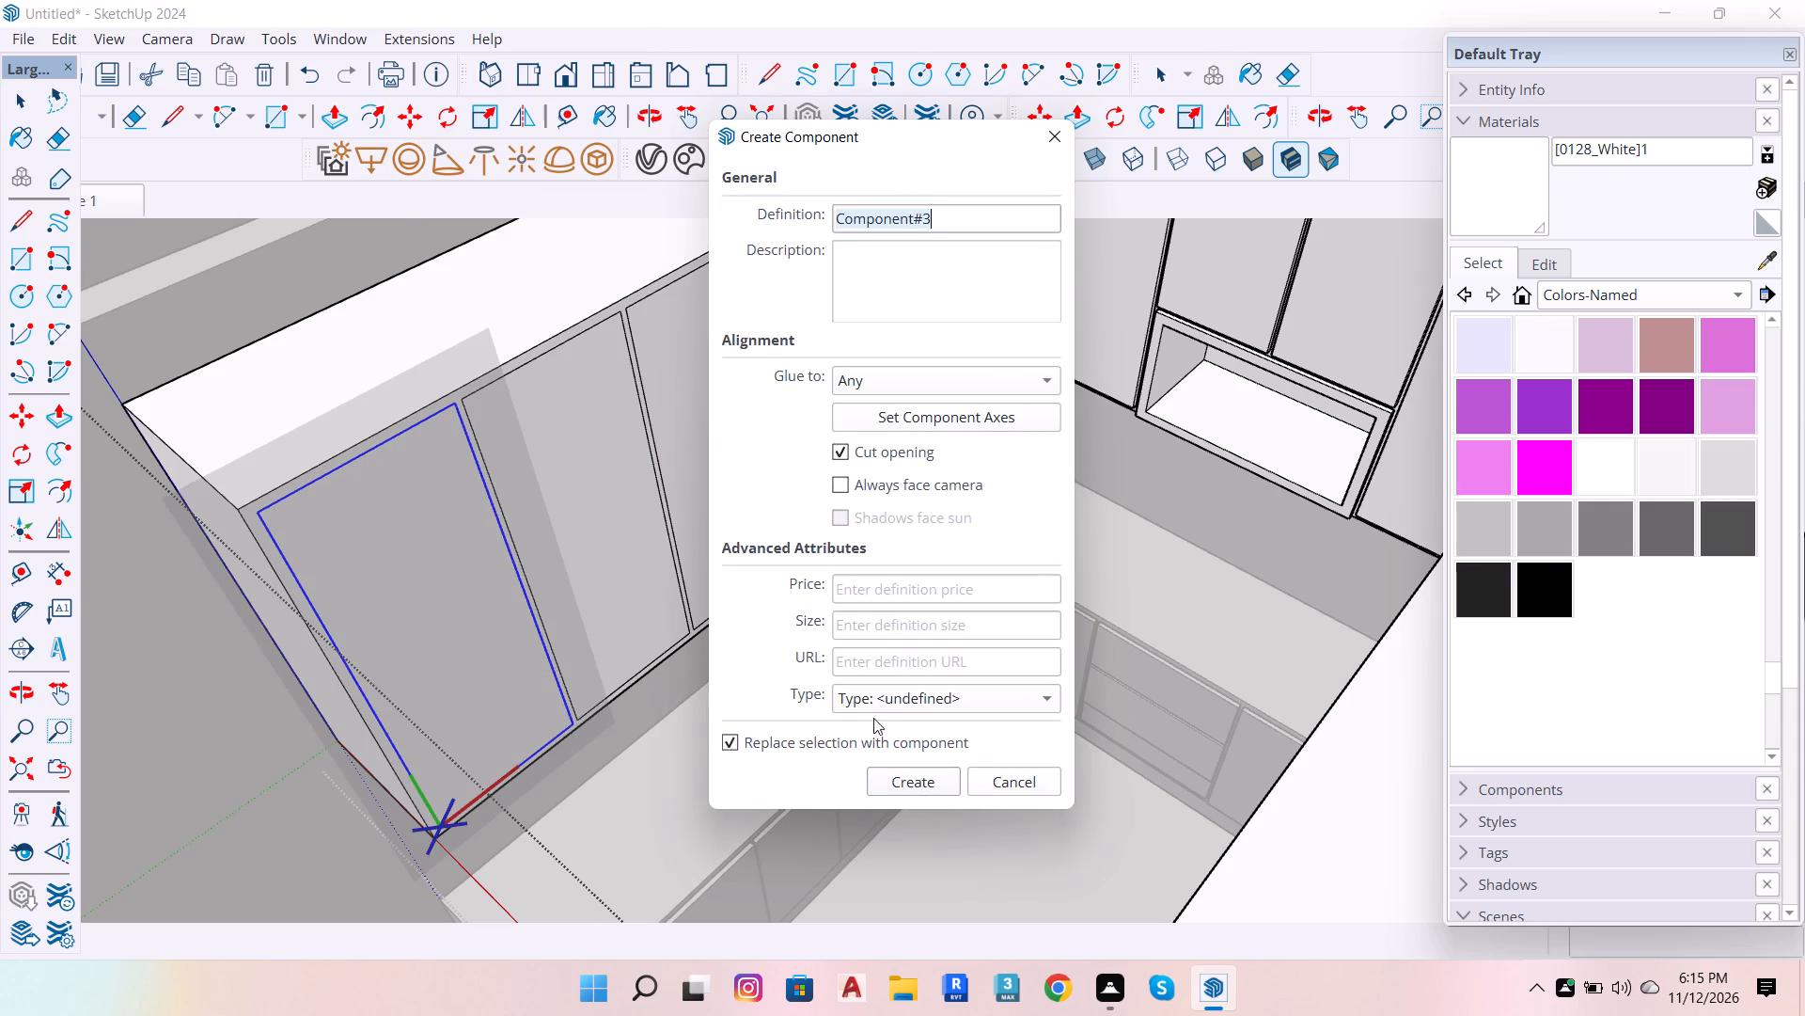
pyautogui.click(914, 786)
pyautogui.click(262, 635)
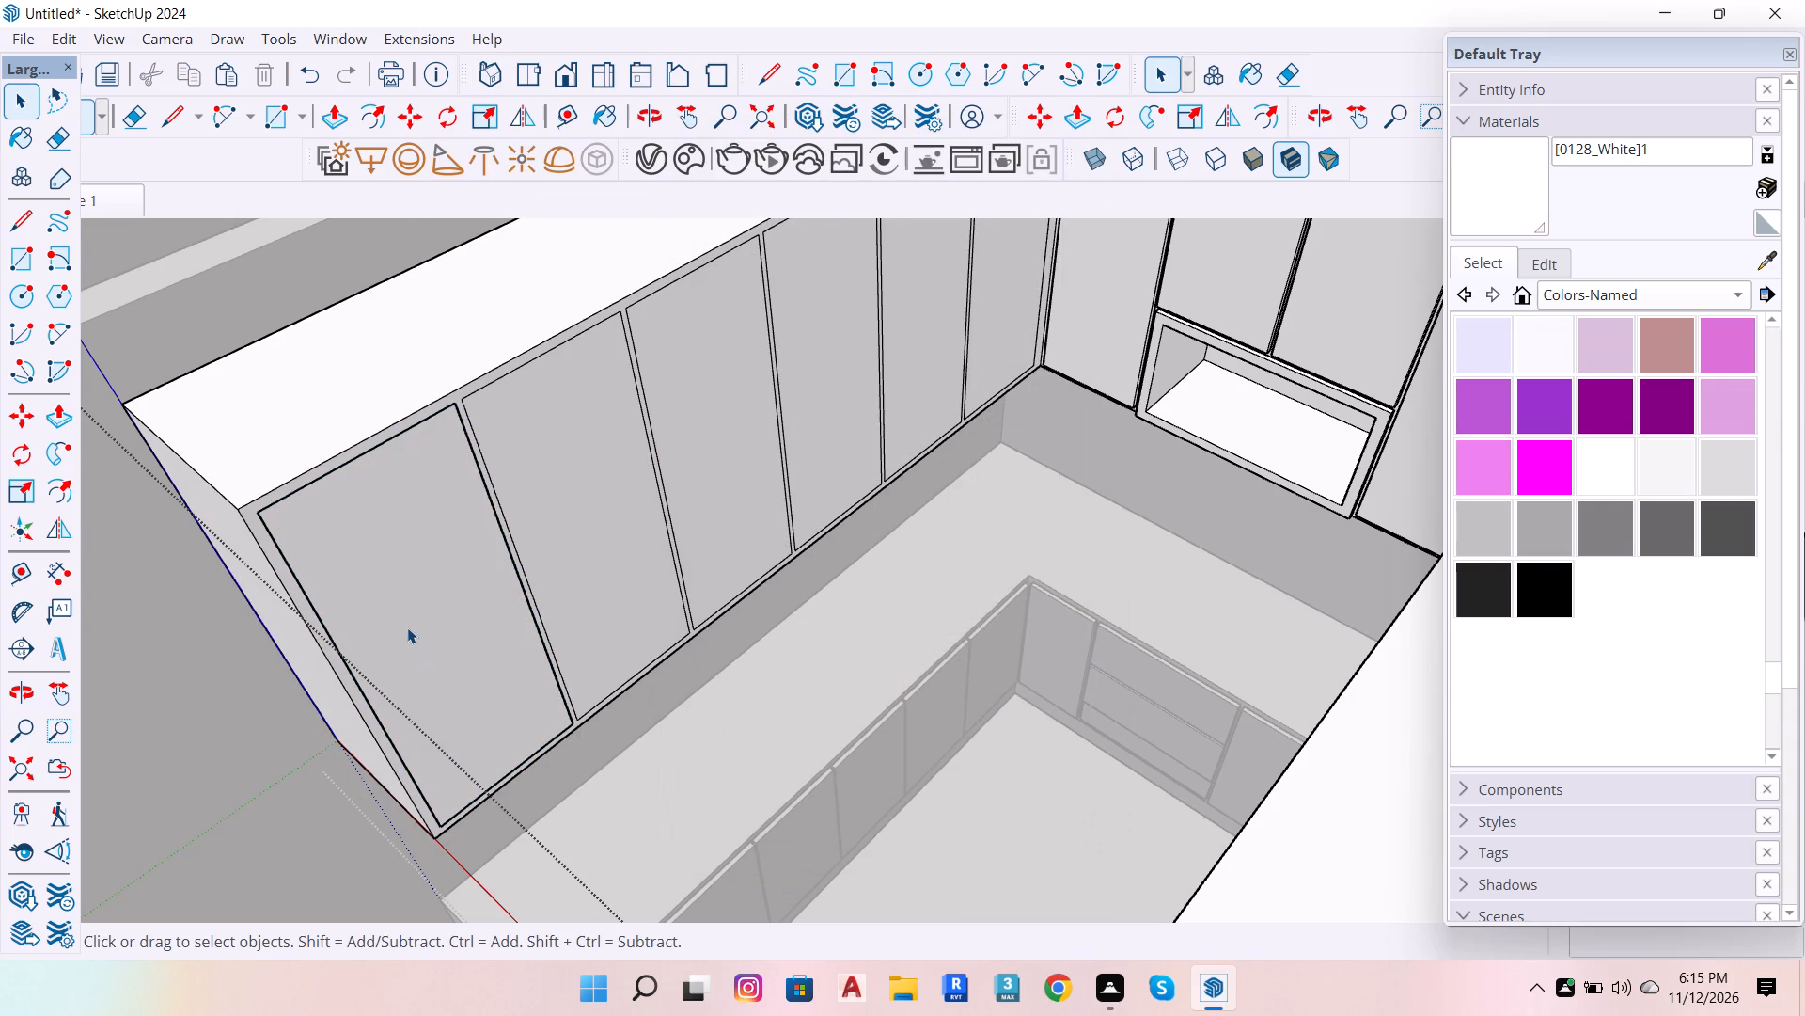
# Push/Pull the face inside the new door component to a thickness of 0.8".
pyautogui.doubleClick(407, 627)
pyautogui.click(407, 627)
pyautogui.press('p')
pyautogui.click(407, 627)
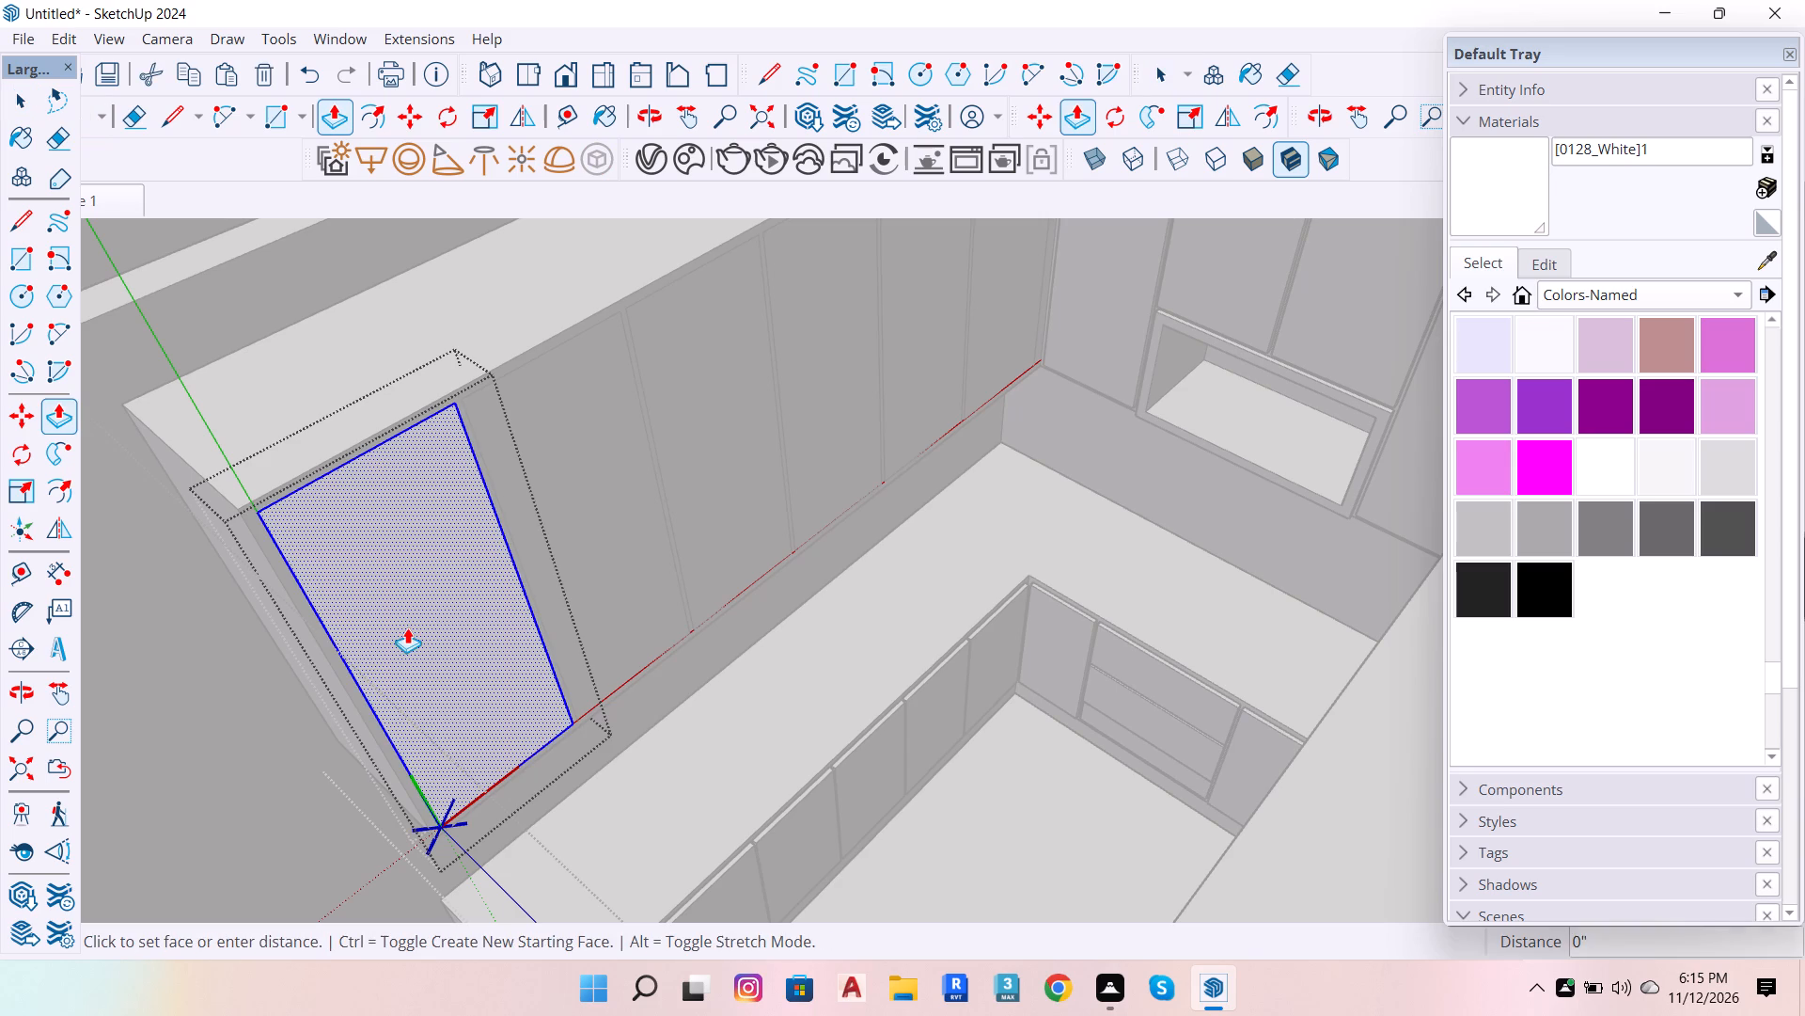
pyautogui.write('.8')
pyautogui.press('Return')
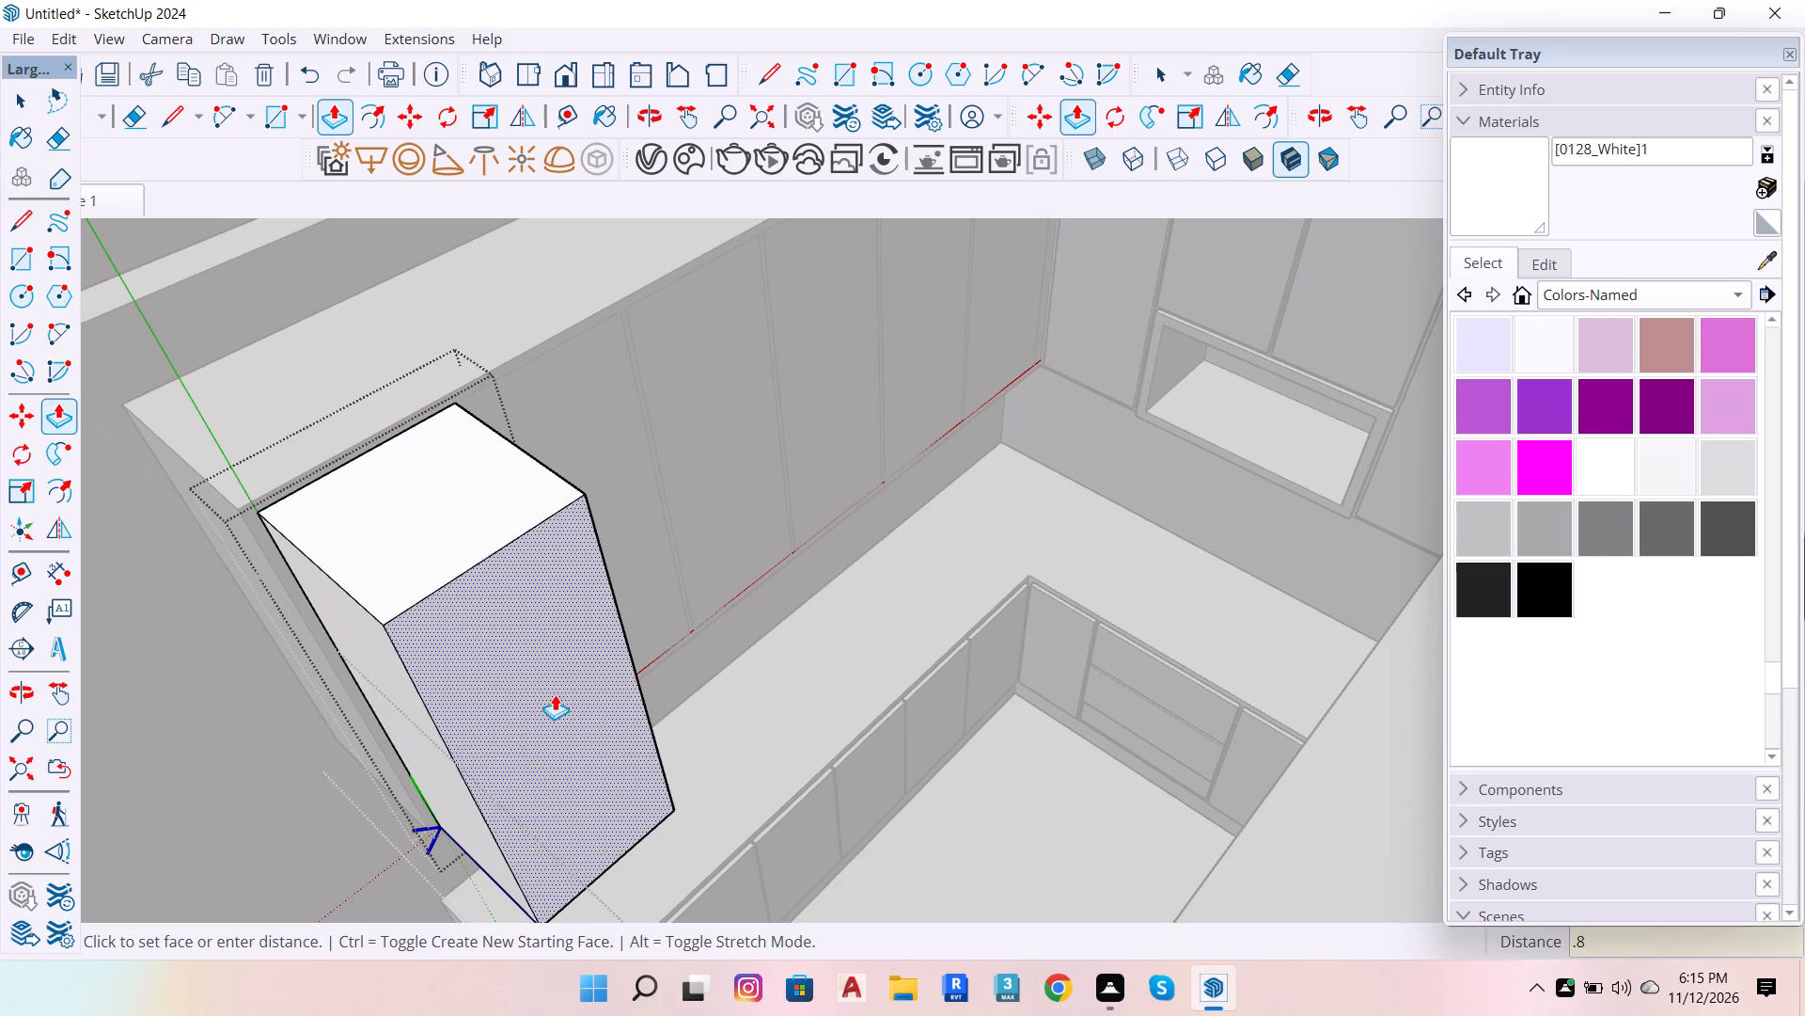
pyautogui.scroll(-10, 561, 702)
pyautogui.press('space')
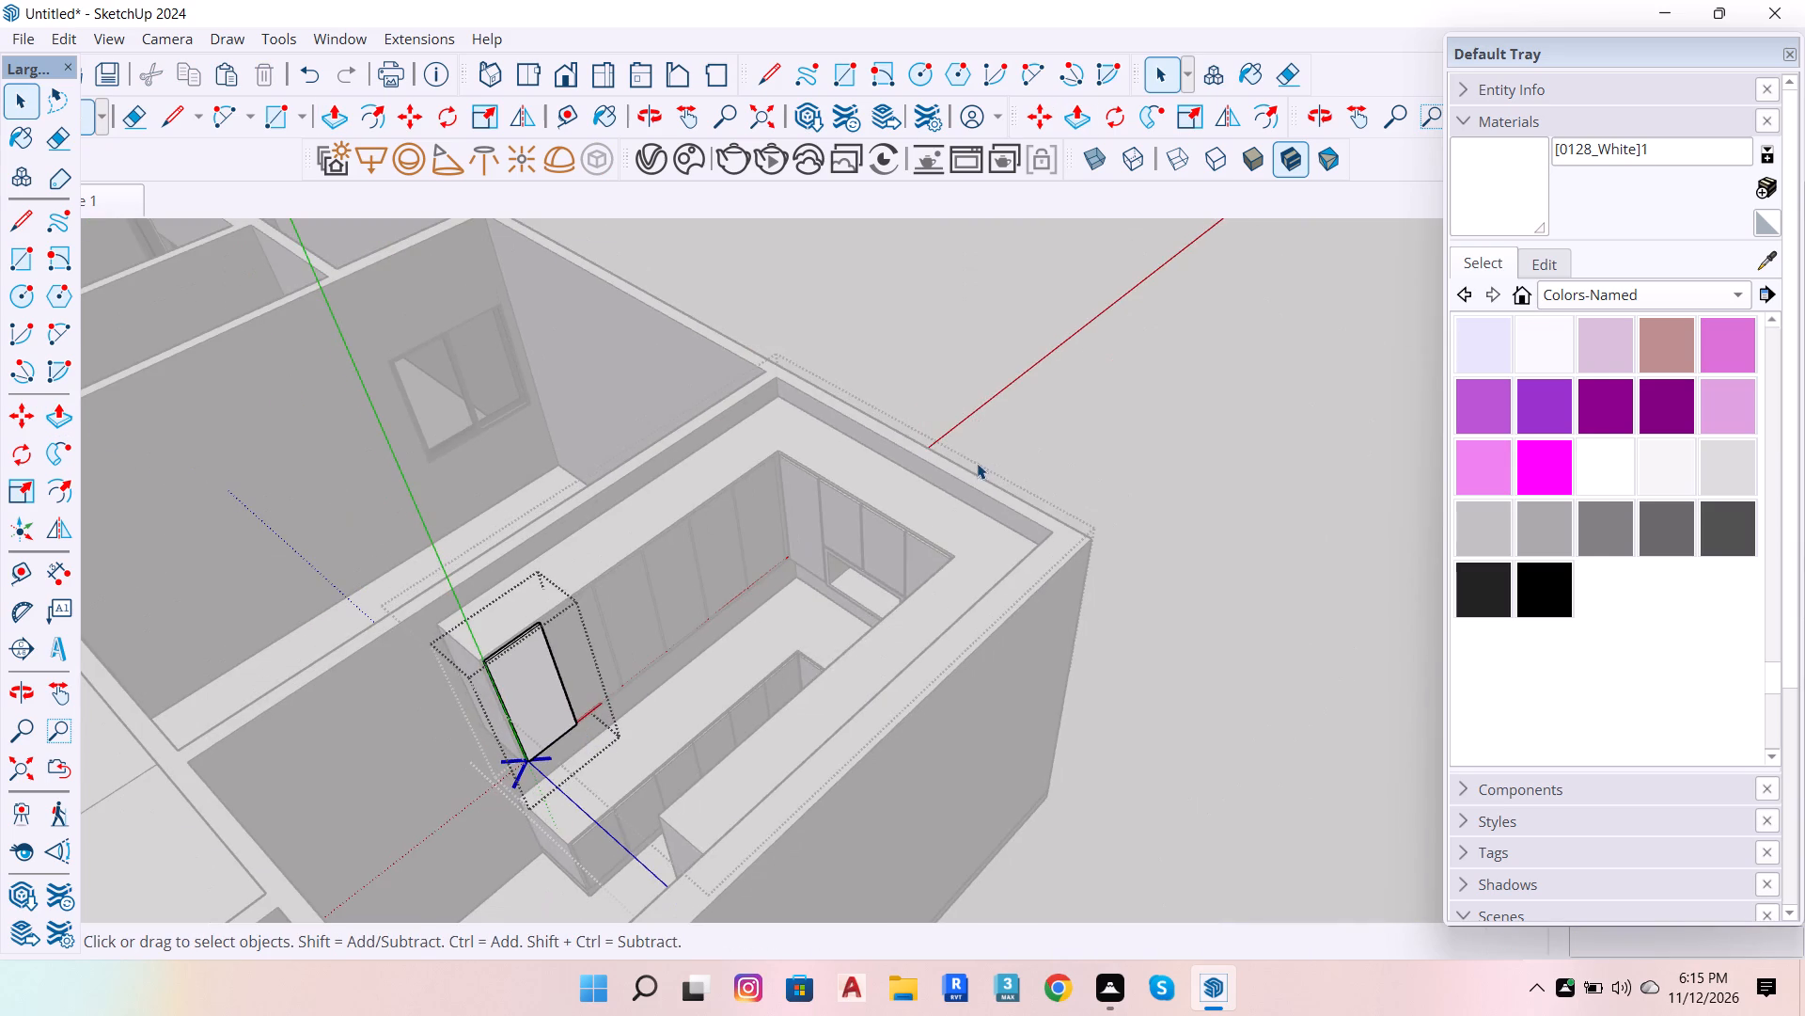
pyautogui.click(977, 463)
# Copy the thickened door onto the second panel, aligning its top back corner with that panel's top corner.
pyautogui.scroll(11, 447, 659)
pyautogui.click(553, 666)
pyautogui.scroll(6, 549, 600)
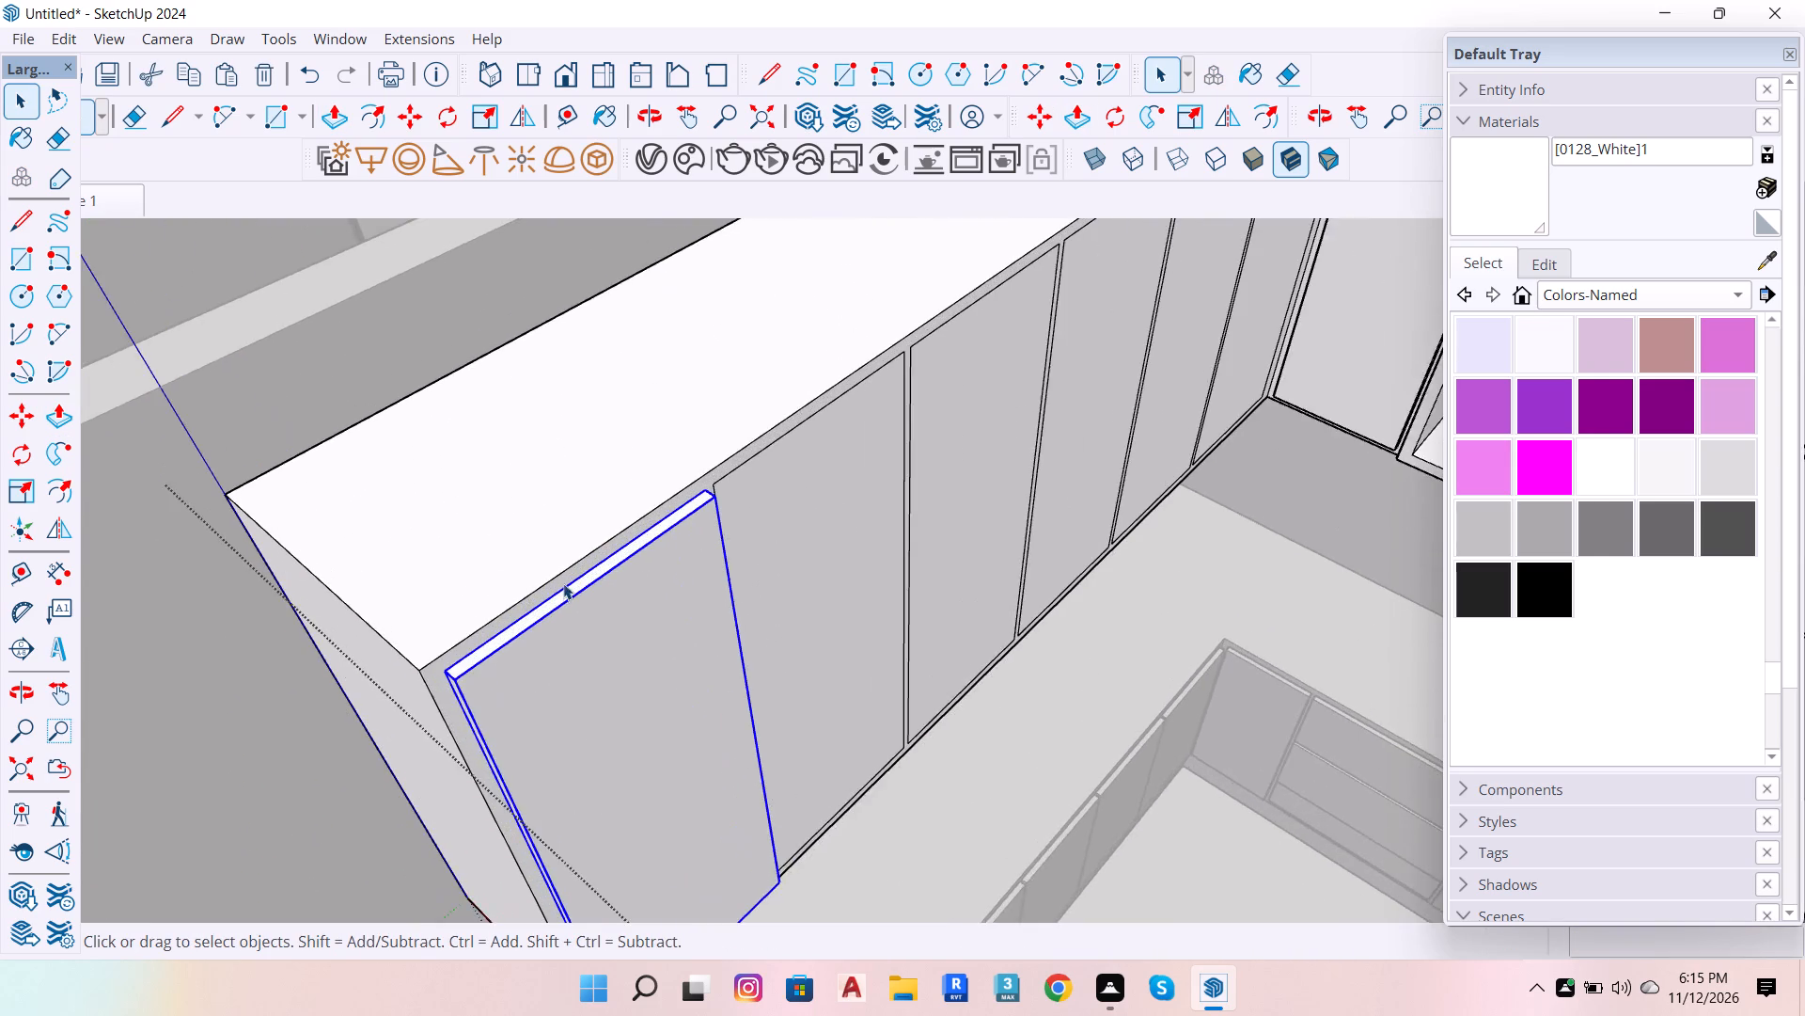
pyautogui.scroll(5, 563, 583)
pyautogui.press('m')
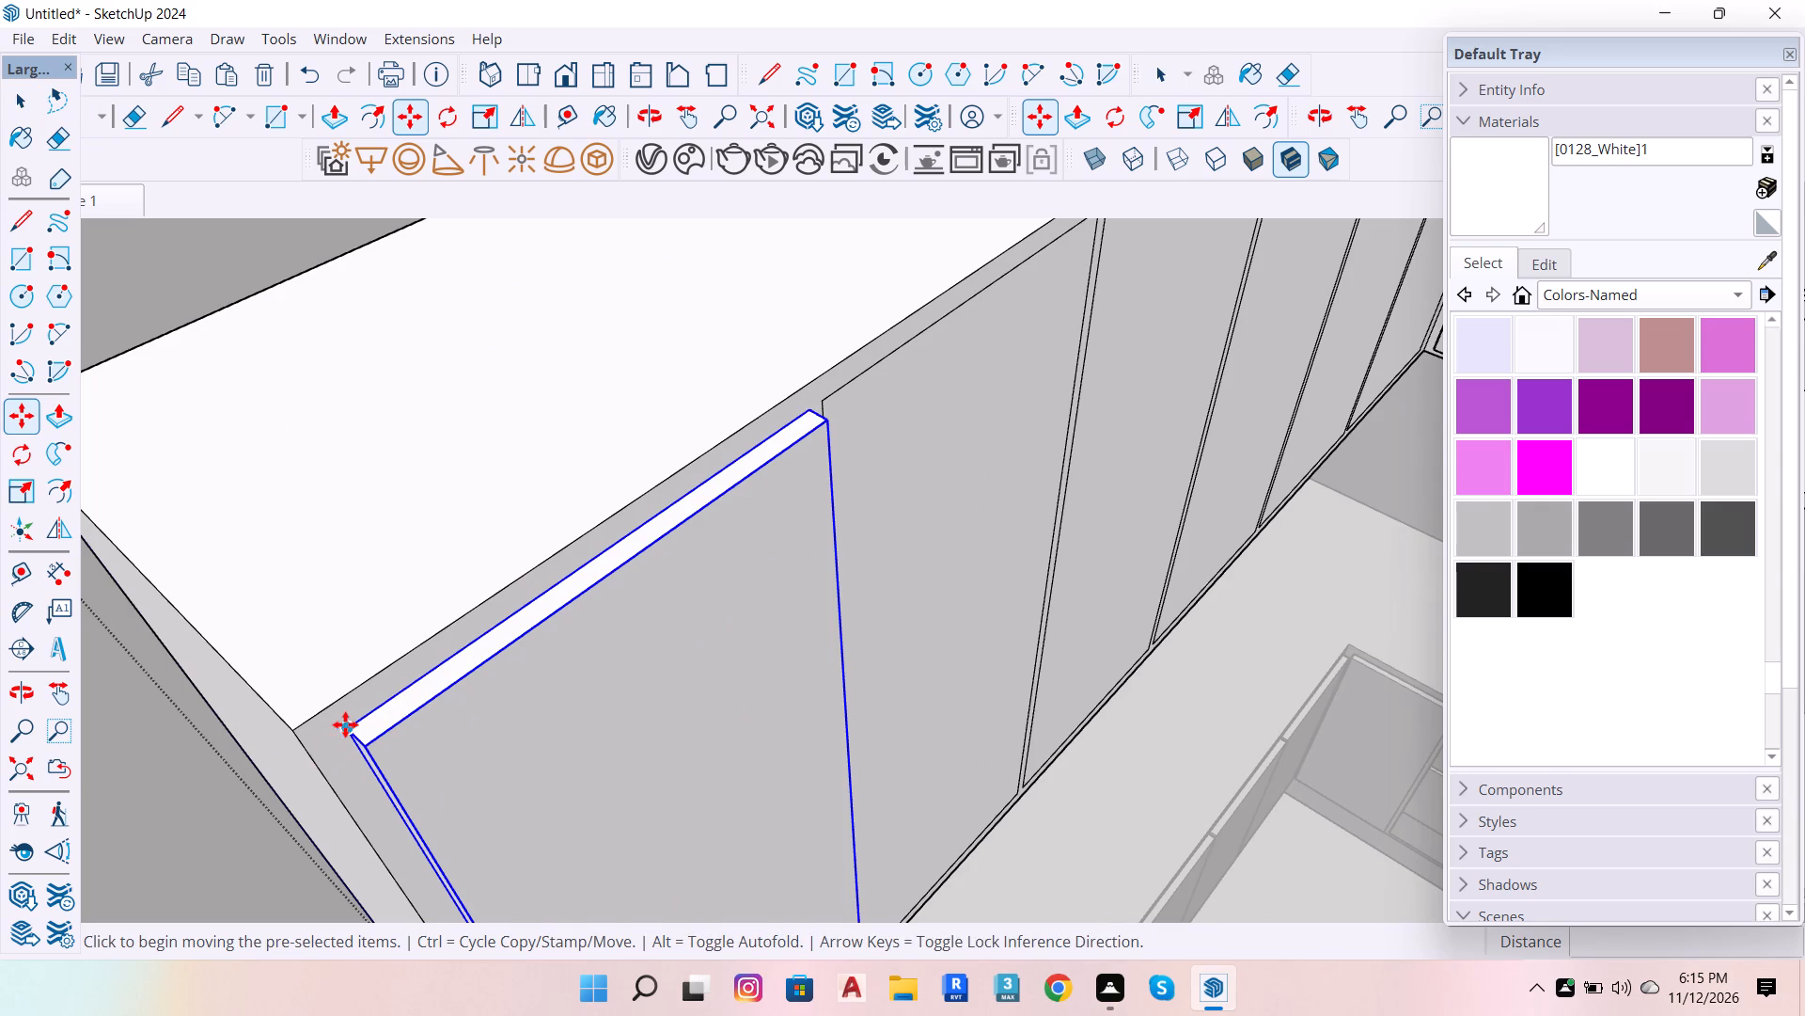
pyautogui.click(340, 732)
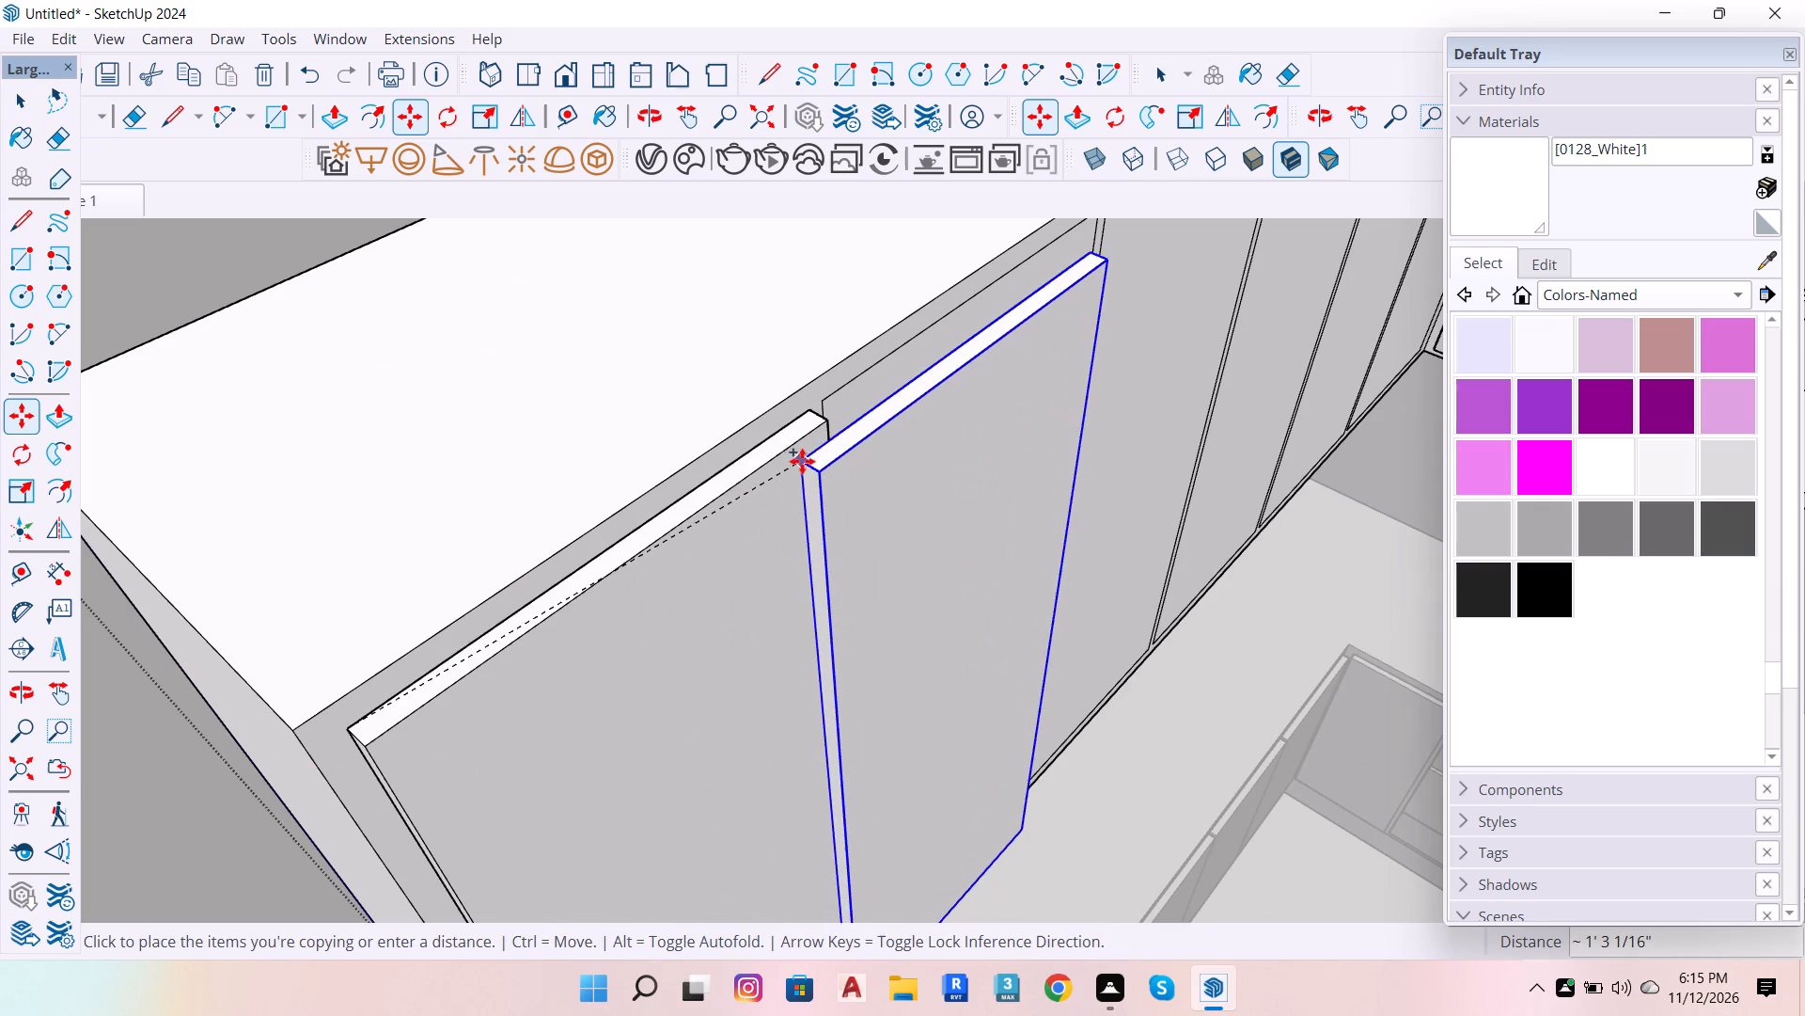
pyautogui.scroll(11, 831, 399)
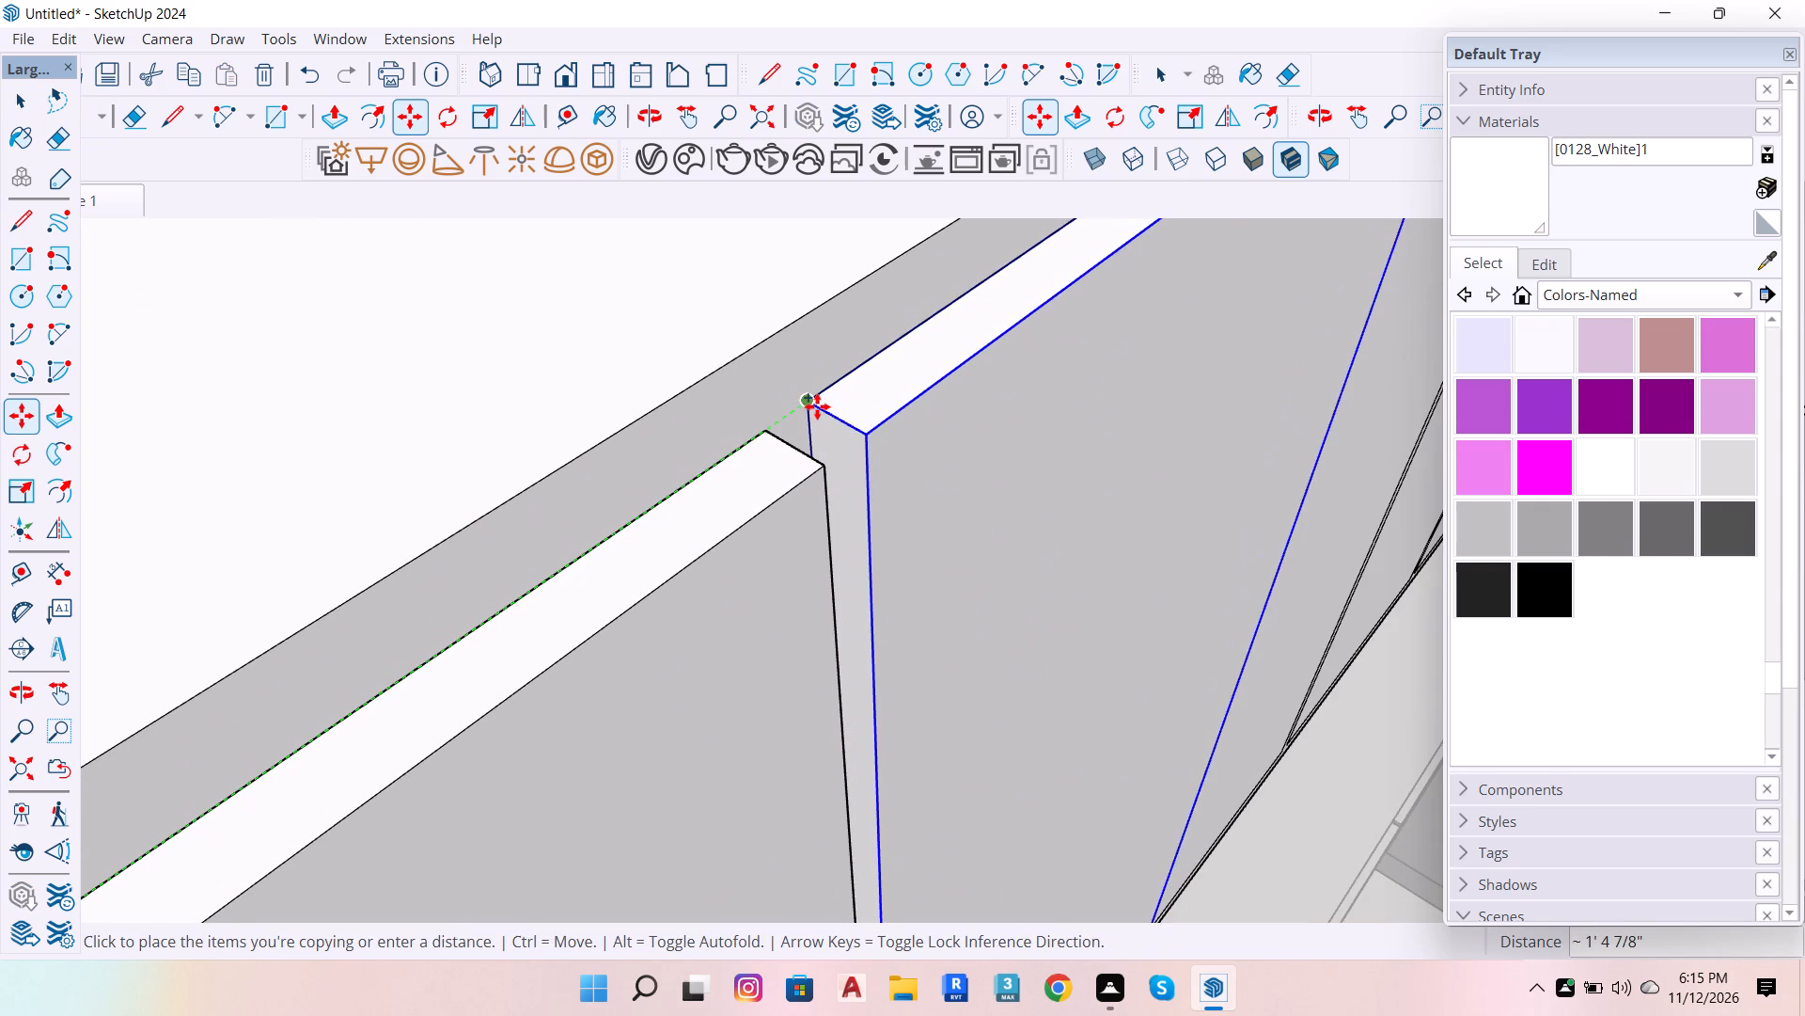
pyautogui.click(808, 393)
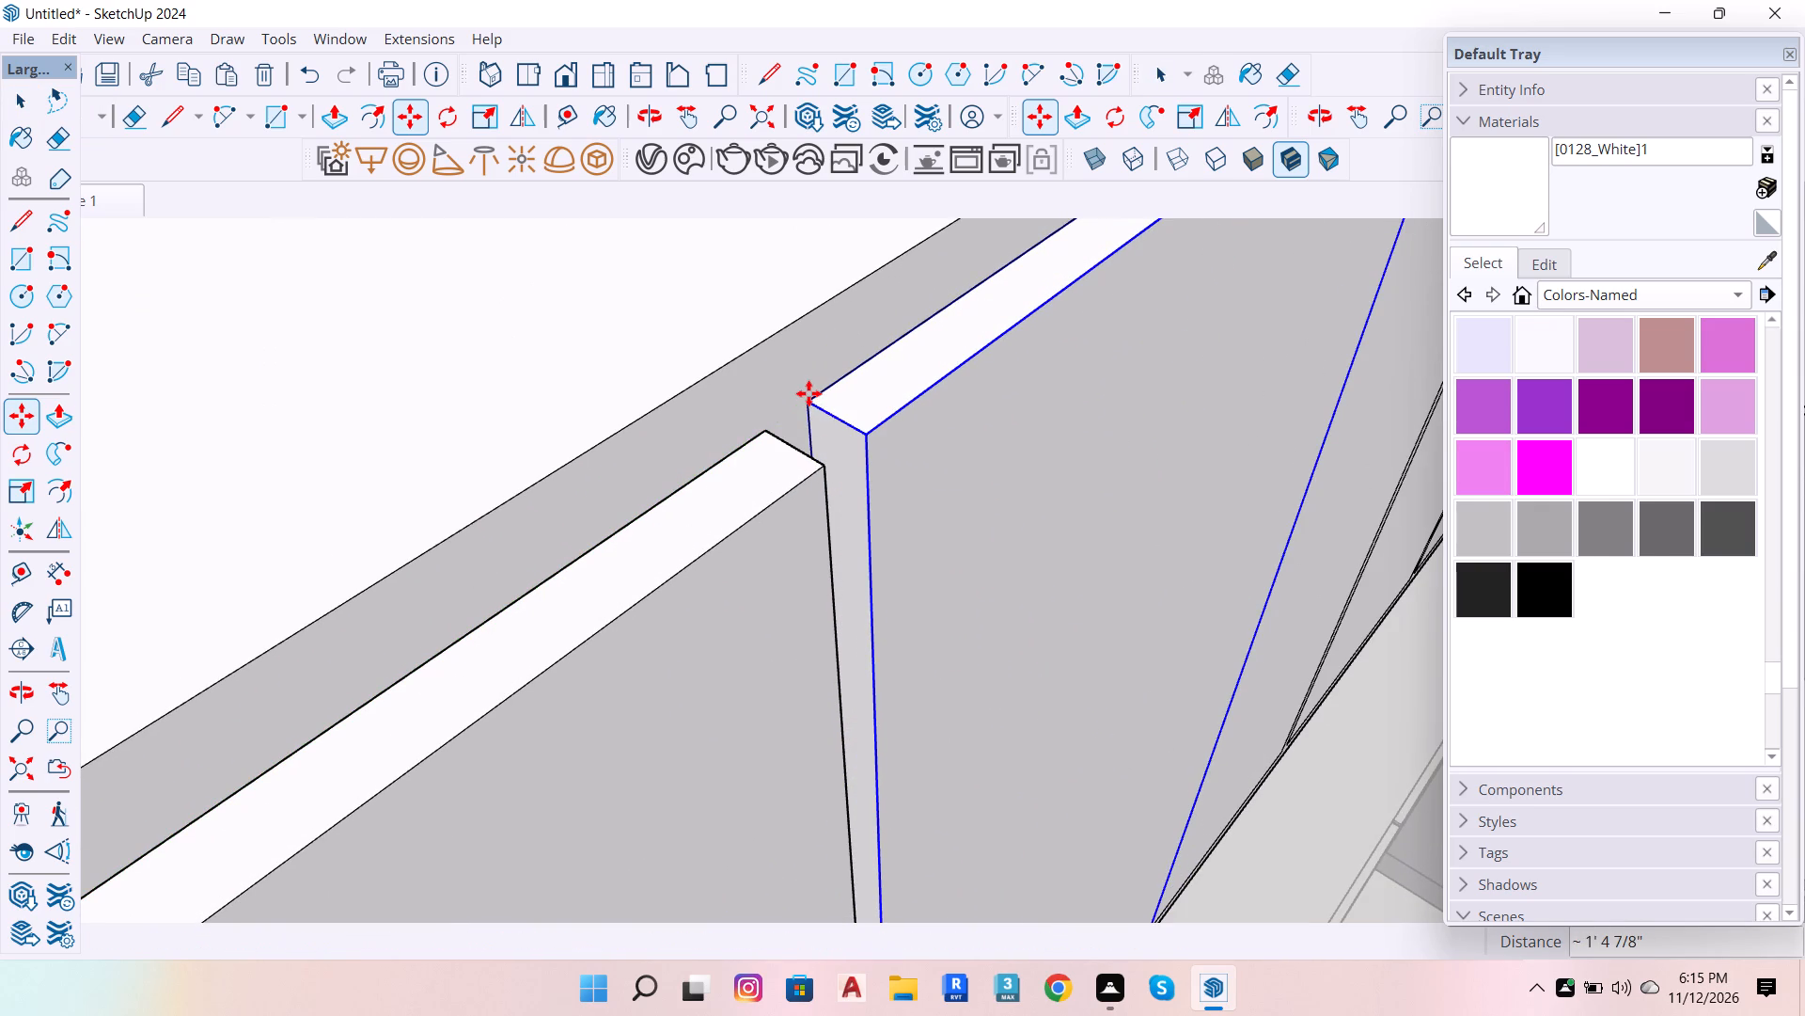
# Copy the door onto the third and fourth panels of the long side, matching each panel's top corner.
pyautogui.click(808, 393)
pyautogui.scroll(-18, 806, 484)
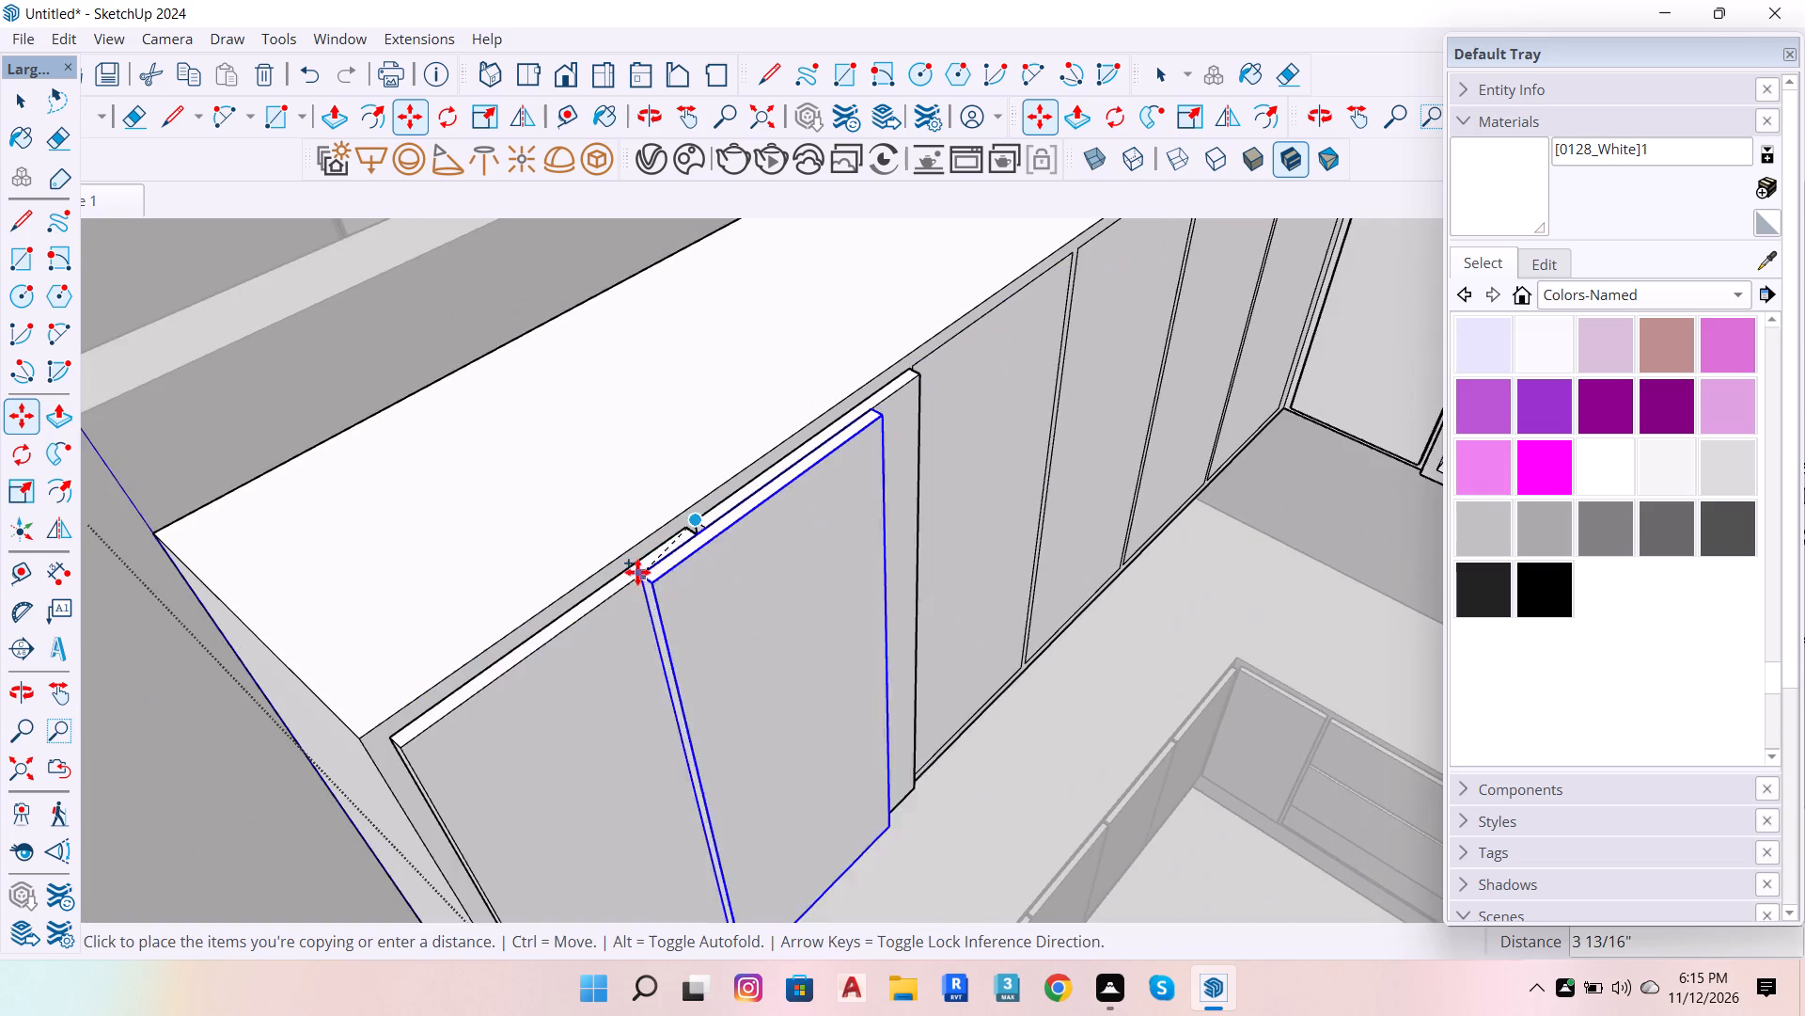
pyautogui.scroll(10, 1166, 275)
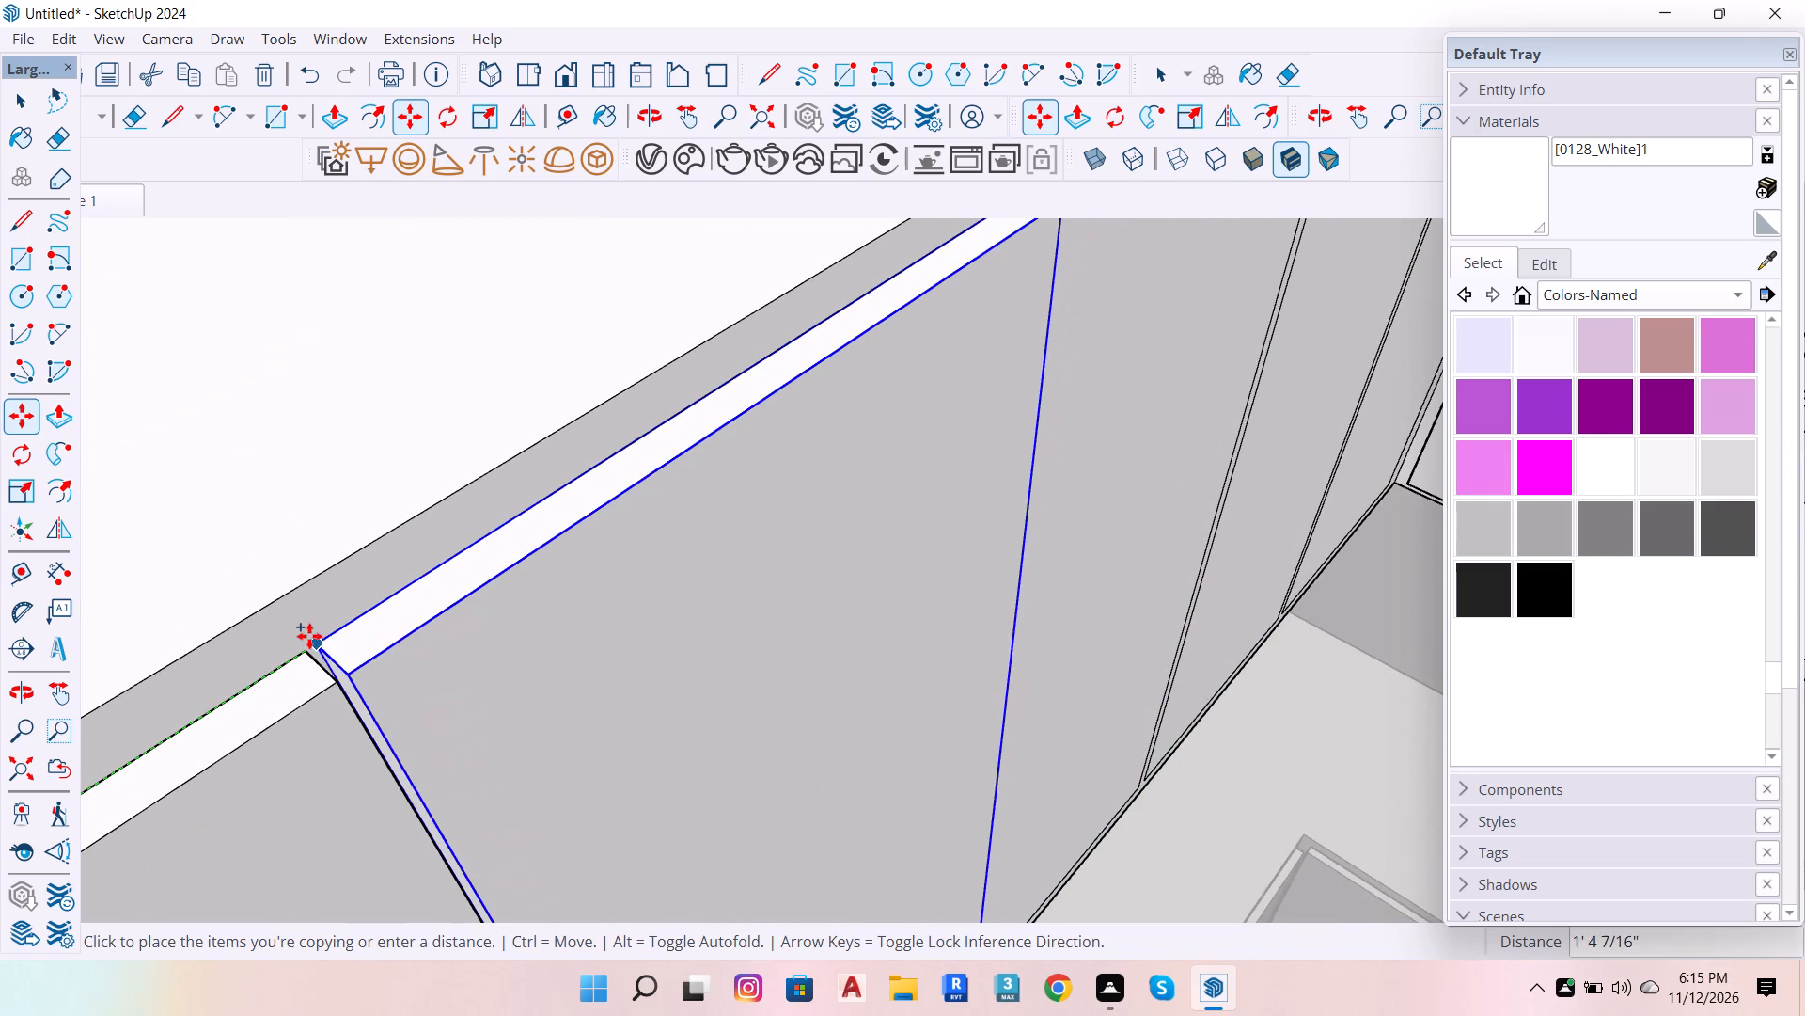
pyautogui.click(337, 632)
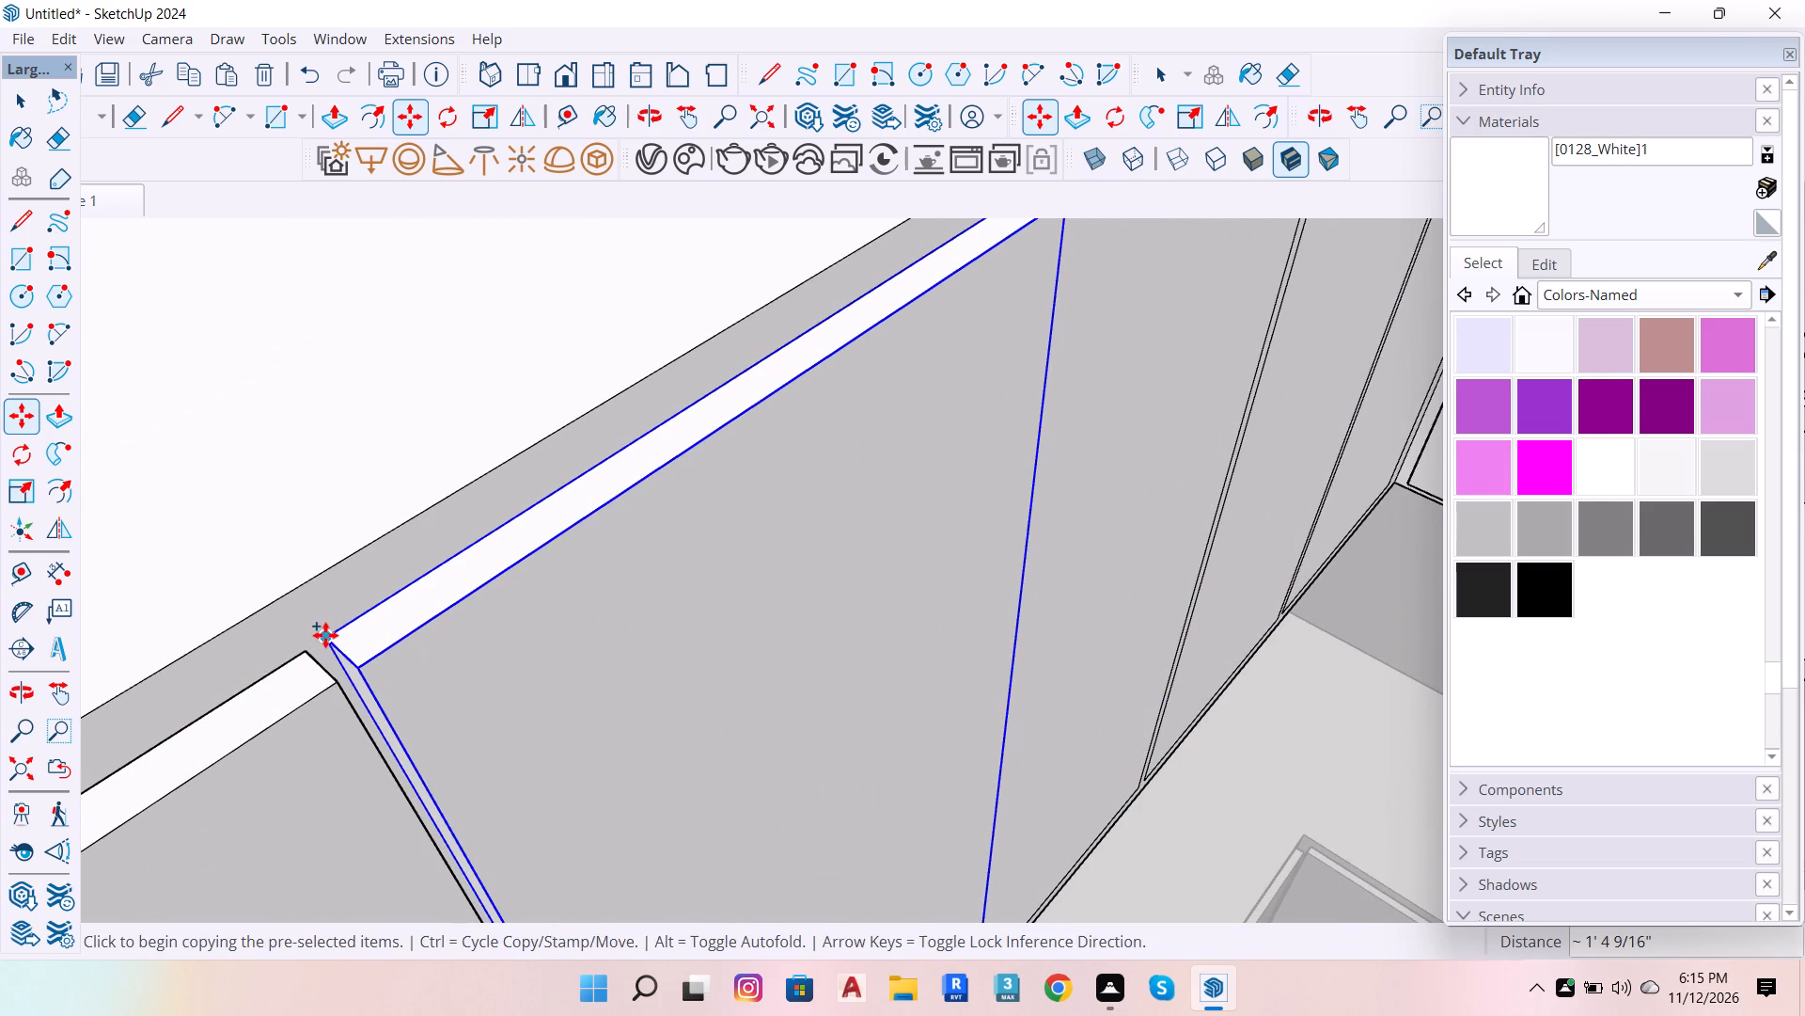
pyautogui.click(325, 635)
pyautogui.scroll(-13, 410, 693)
pyautogui.scroll(12, 804, 433)
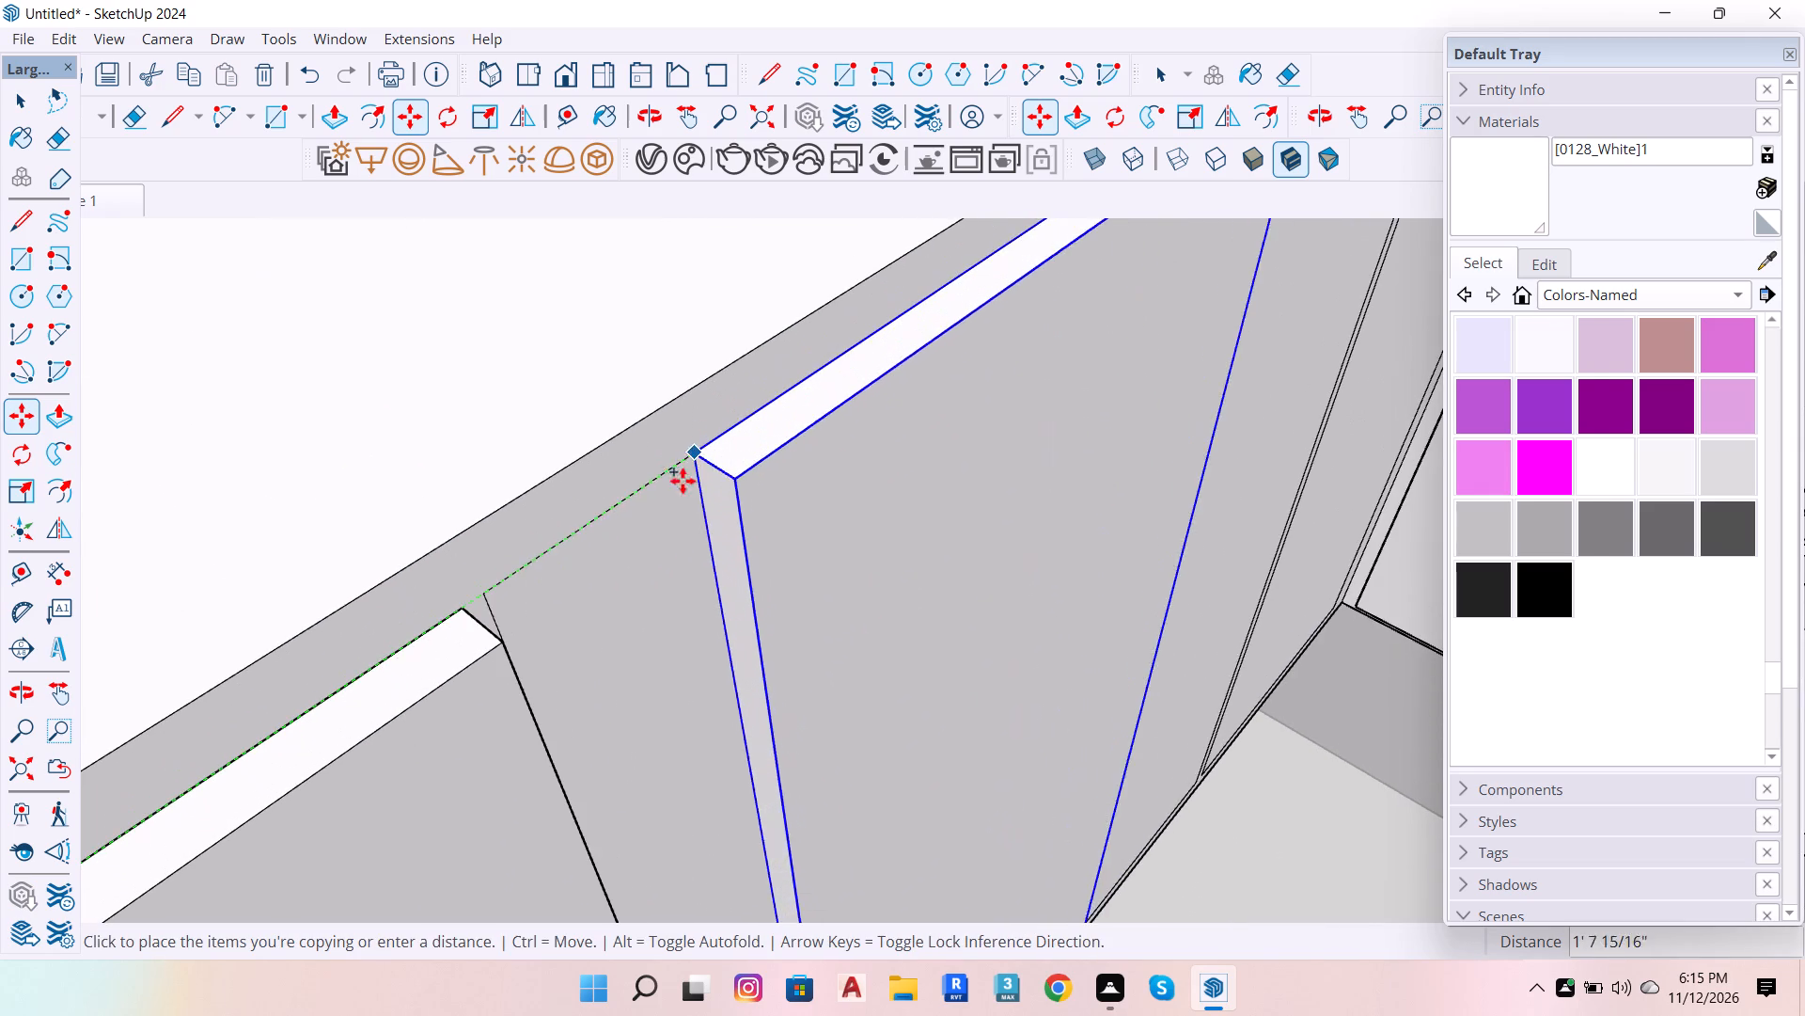
pyautogui.click(491, 591)
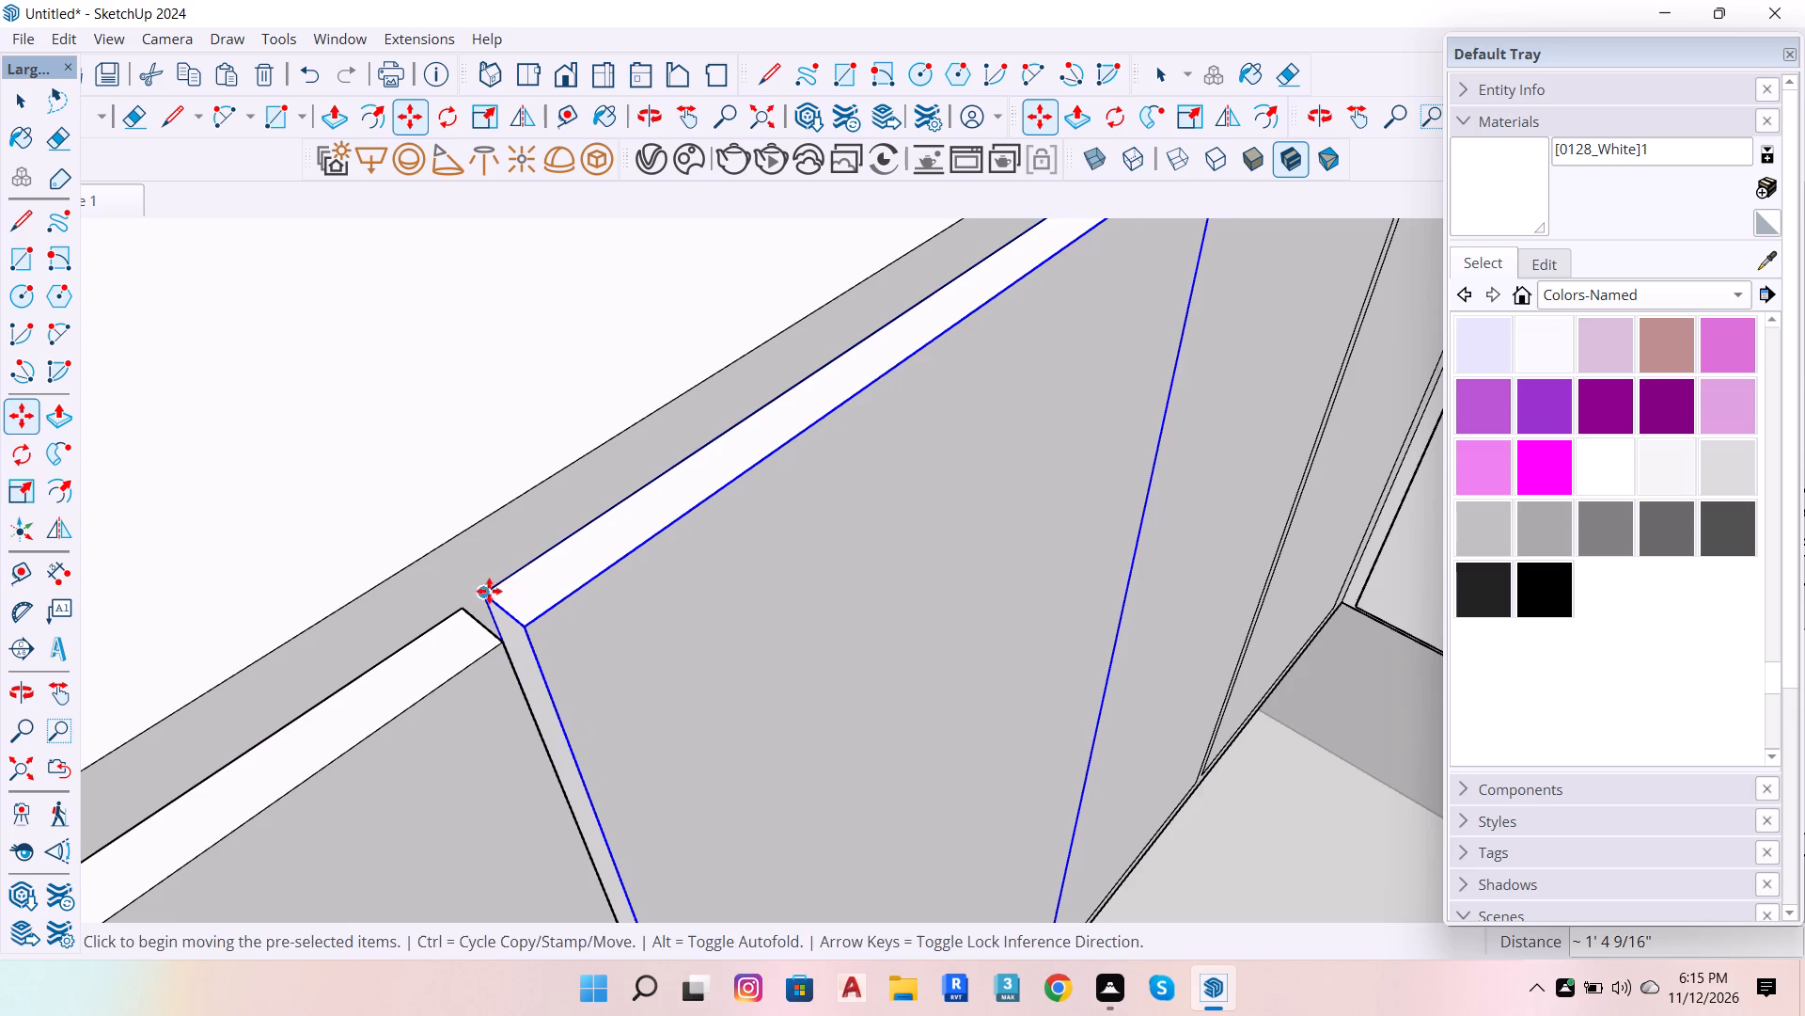
# Copy the door onto the fifth and sixth panels, finishing the row at the inner corner.
pyautogui.click(488, 592)
pyautogui.scroll(-14, 551, 595)
pyautogui.scroll(9, 960, 379)
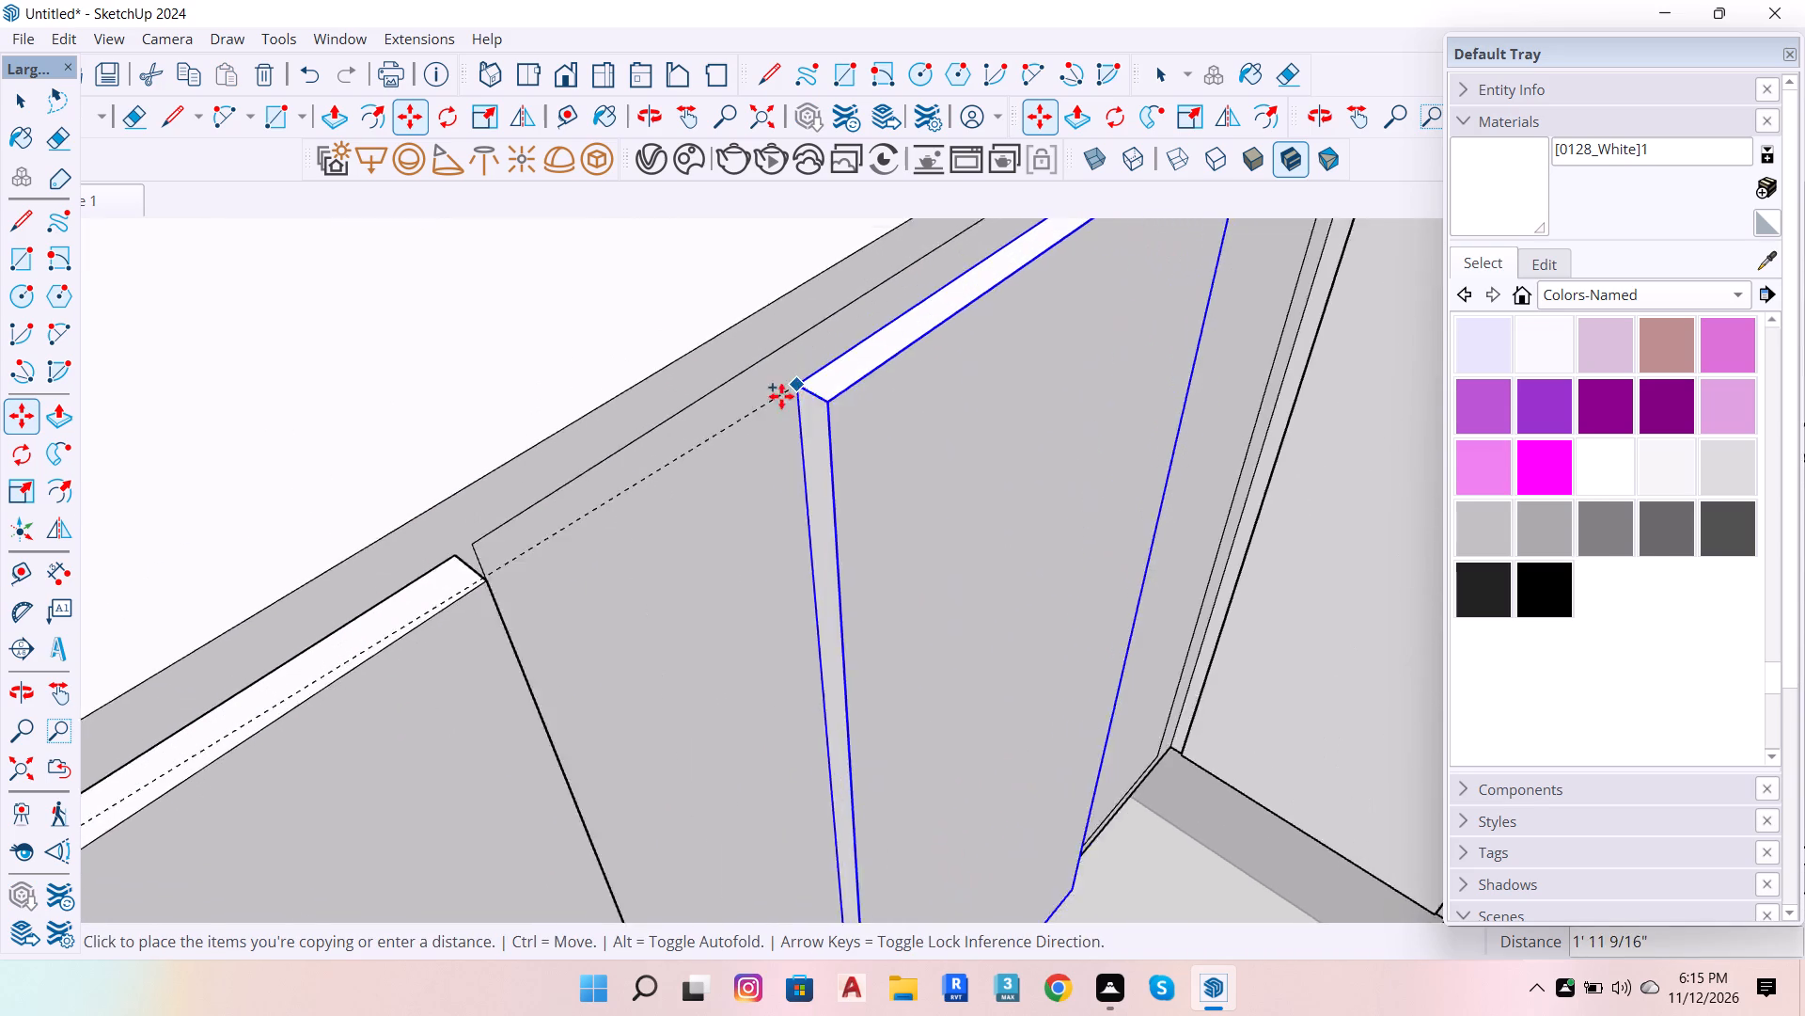
pyautogui.scroll(2, 781, 396)
pyautogui.click(382, 594)
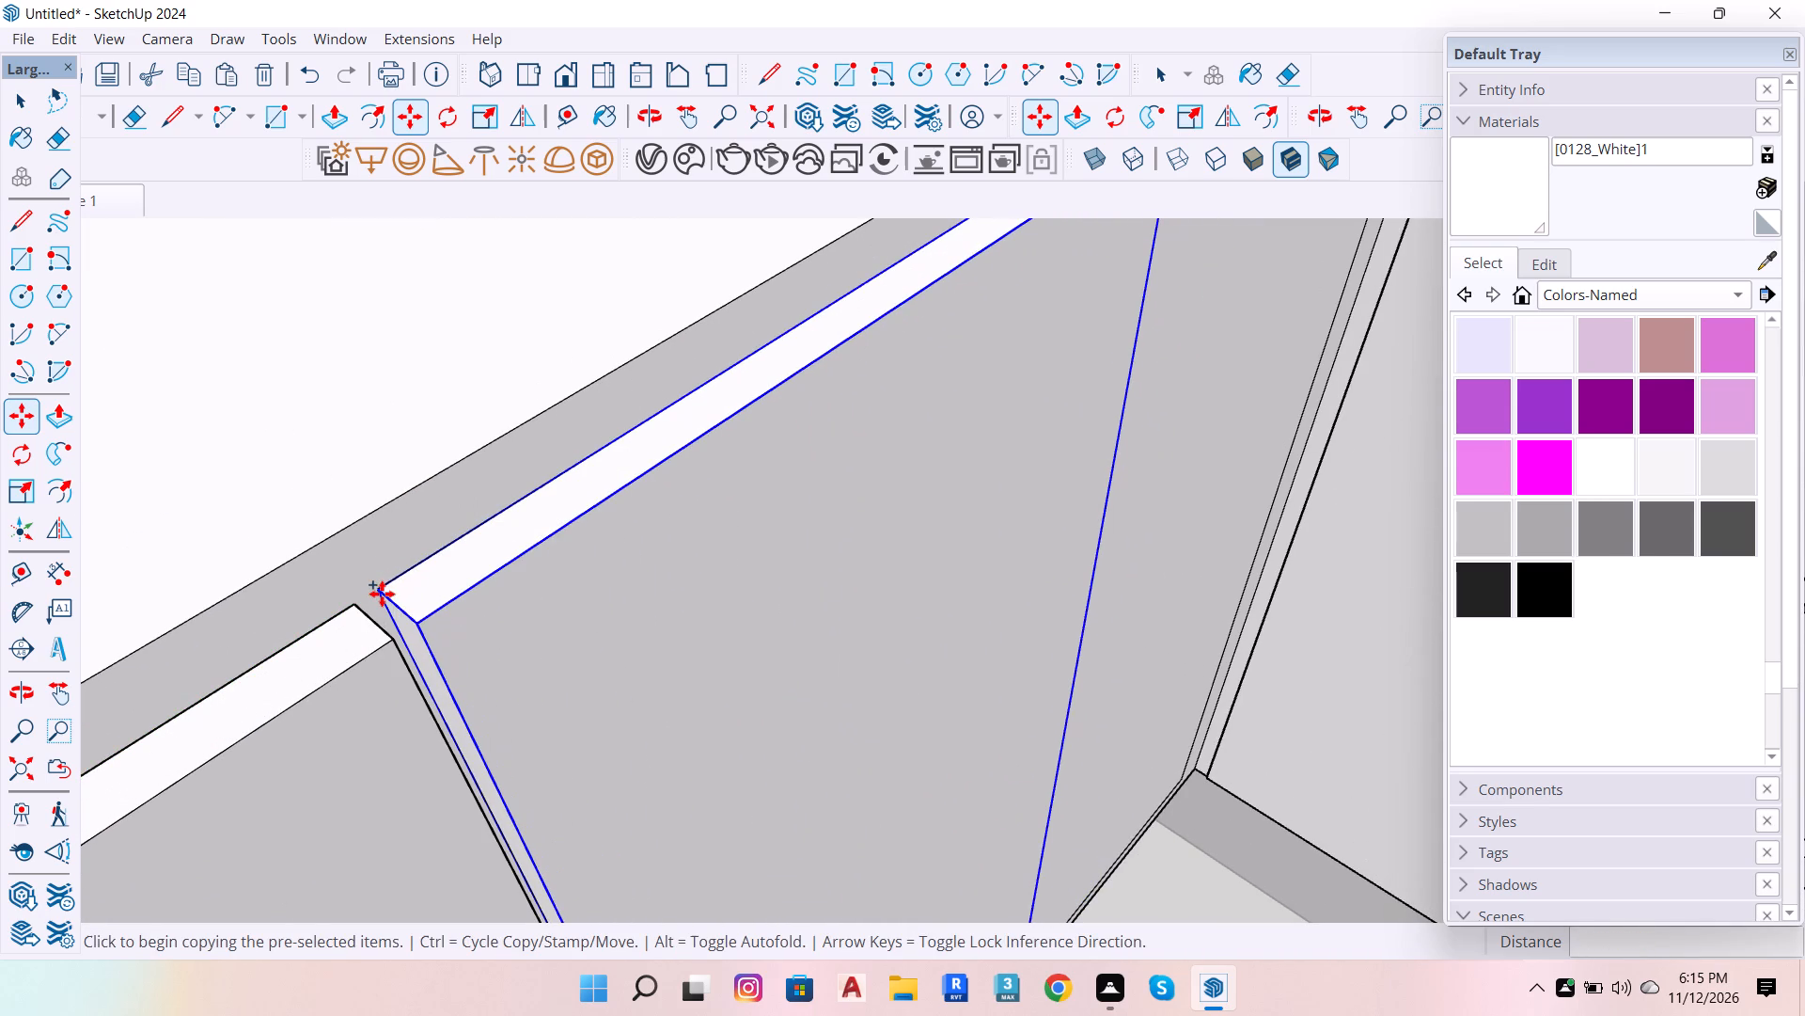
pyautogui.click(381, 594)
pyautogui.scroll(-15, 262, 656)
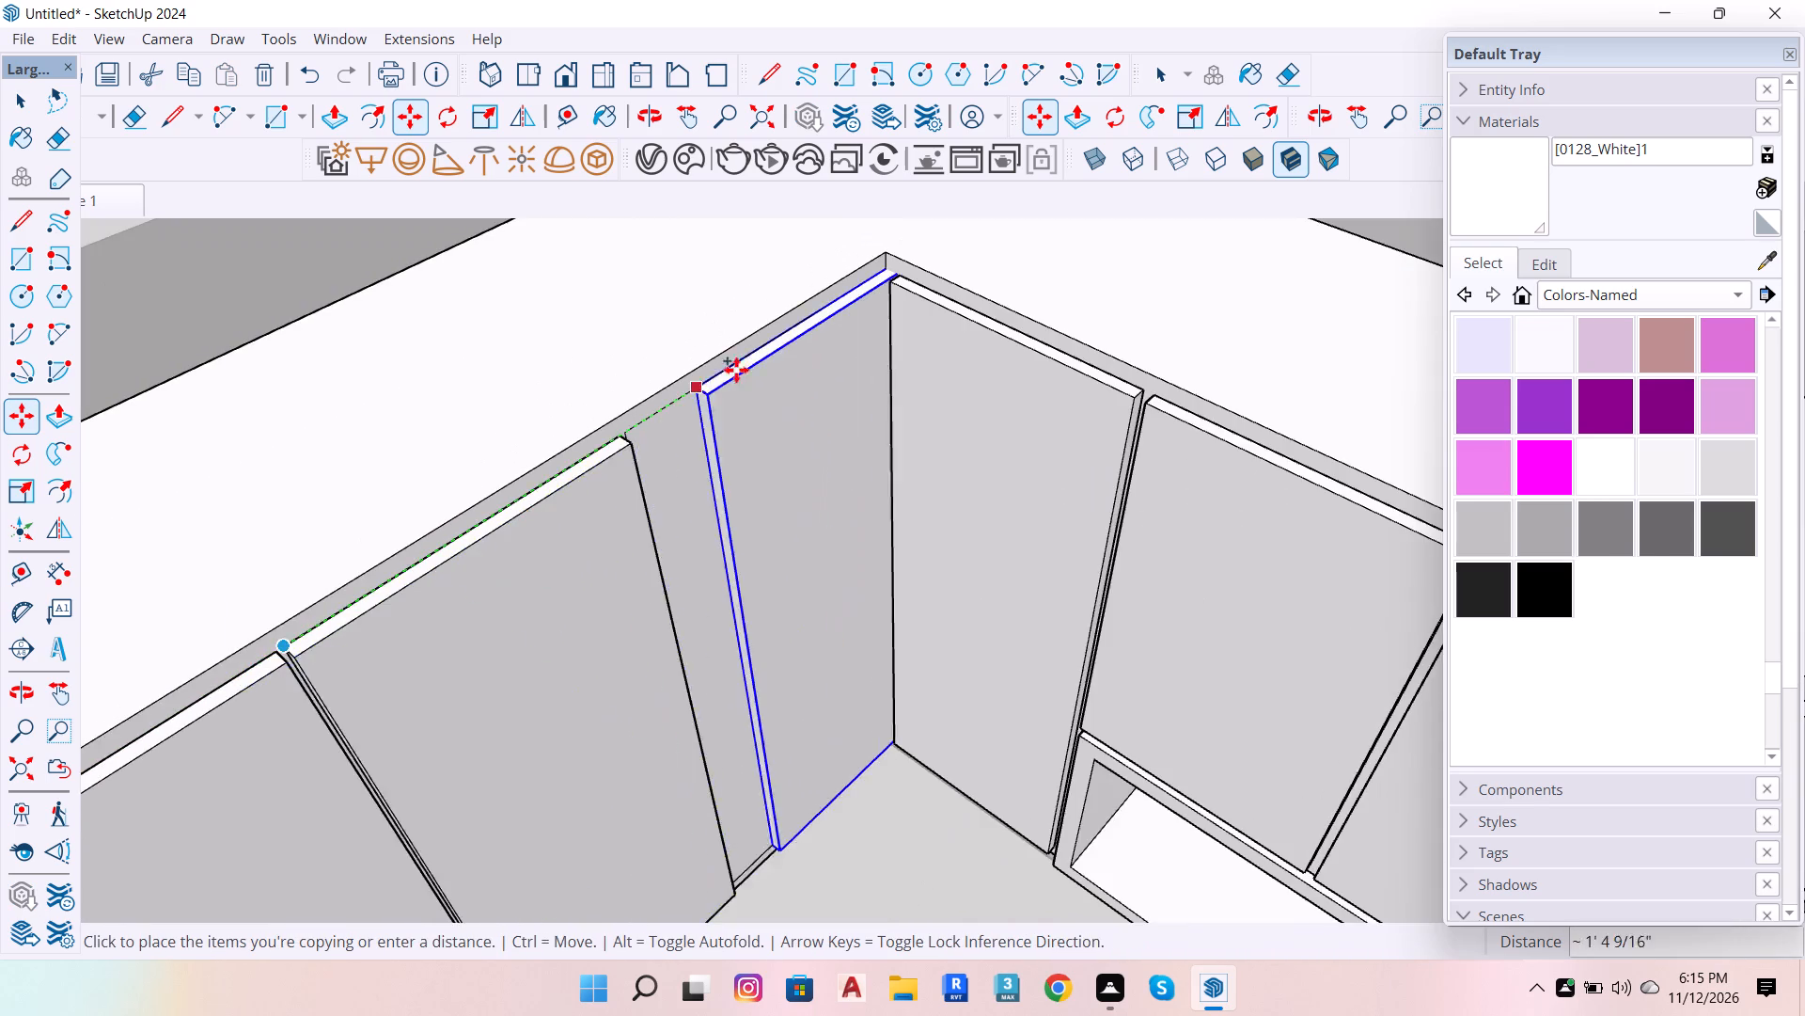
pyautogui.scroll(5, 743, 361)
pyautogui.scroll(6, 631, 399)
pyautogui.click(456, 564)
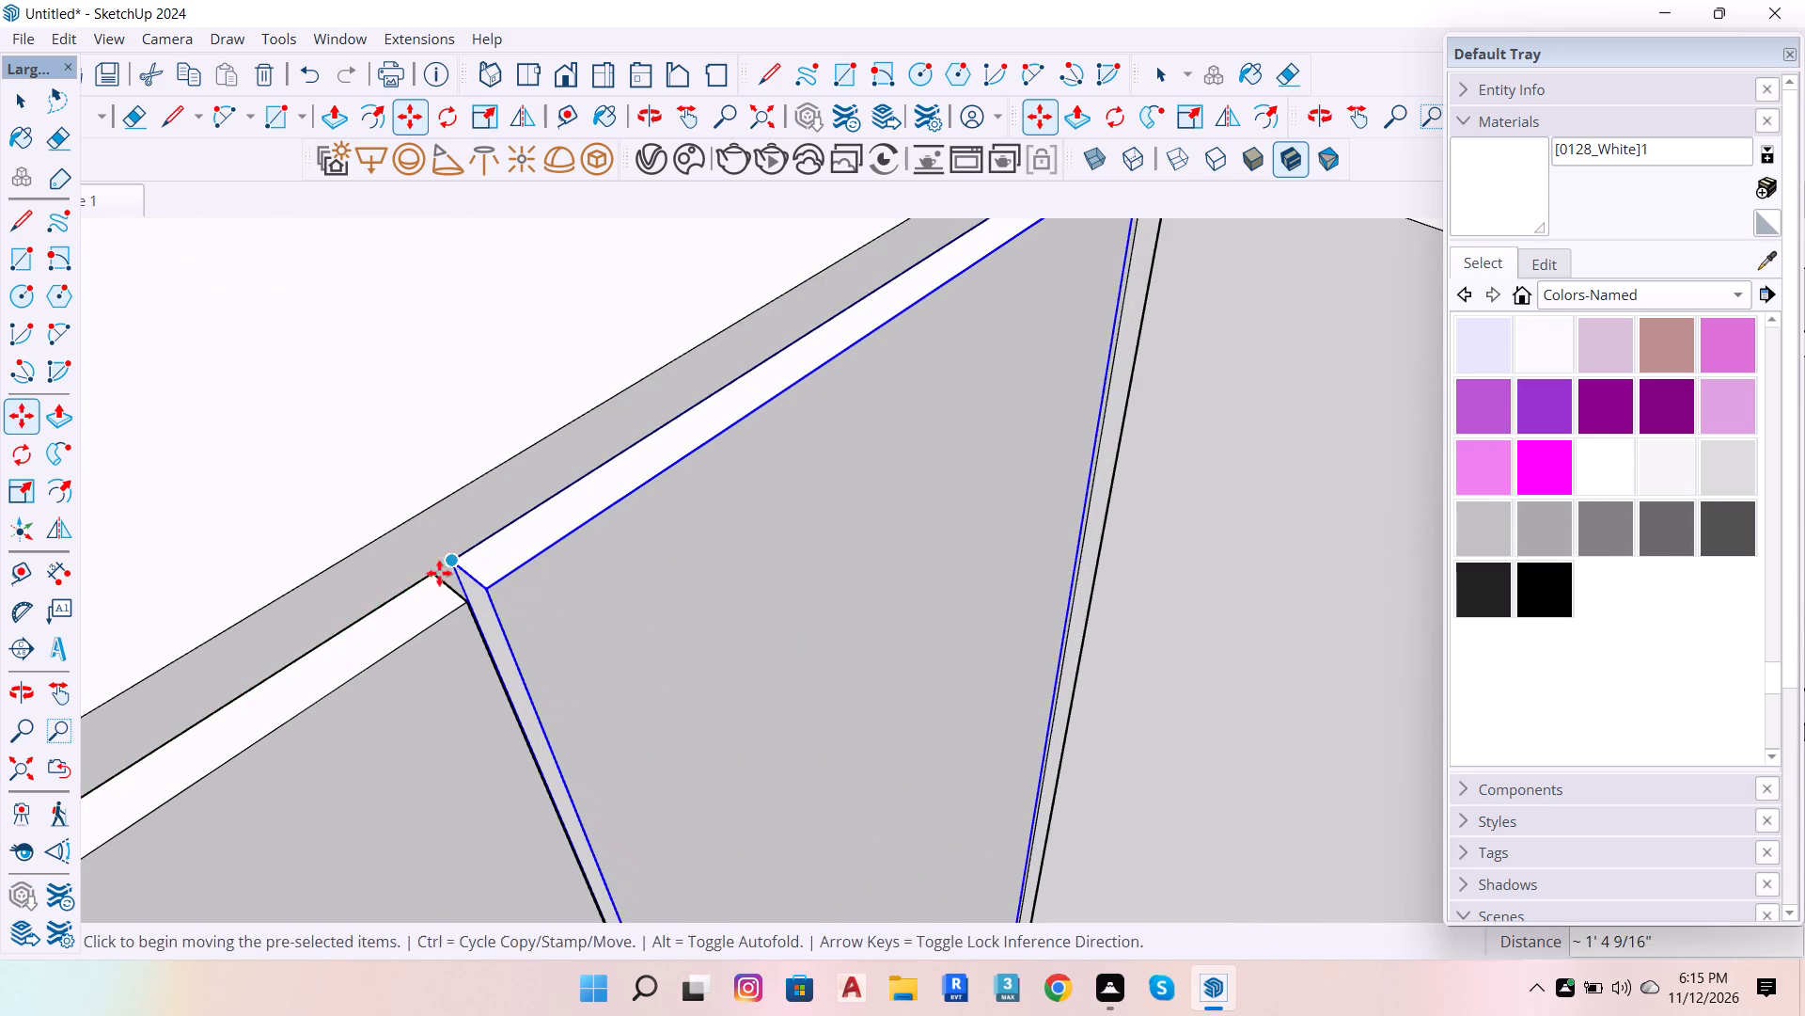
pyautogui.scroll(-13, 388, 610)
pyautogui.press('space')
# Copy all six long-side doors across to the opposite cabinet run, from one inner top corner to the other.
pyautogui.scroll(-20, 793, 431)
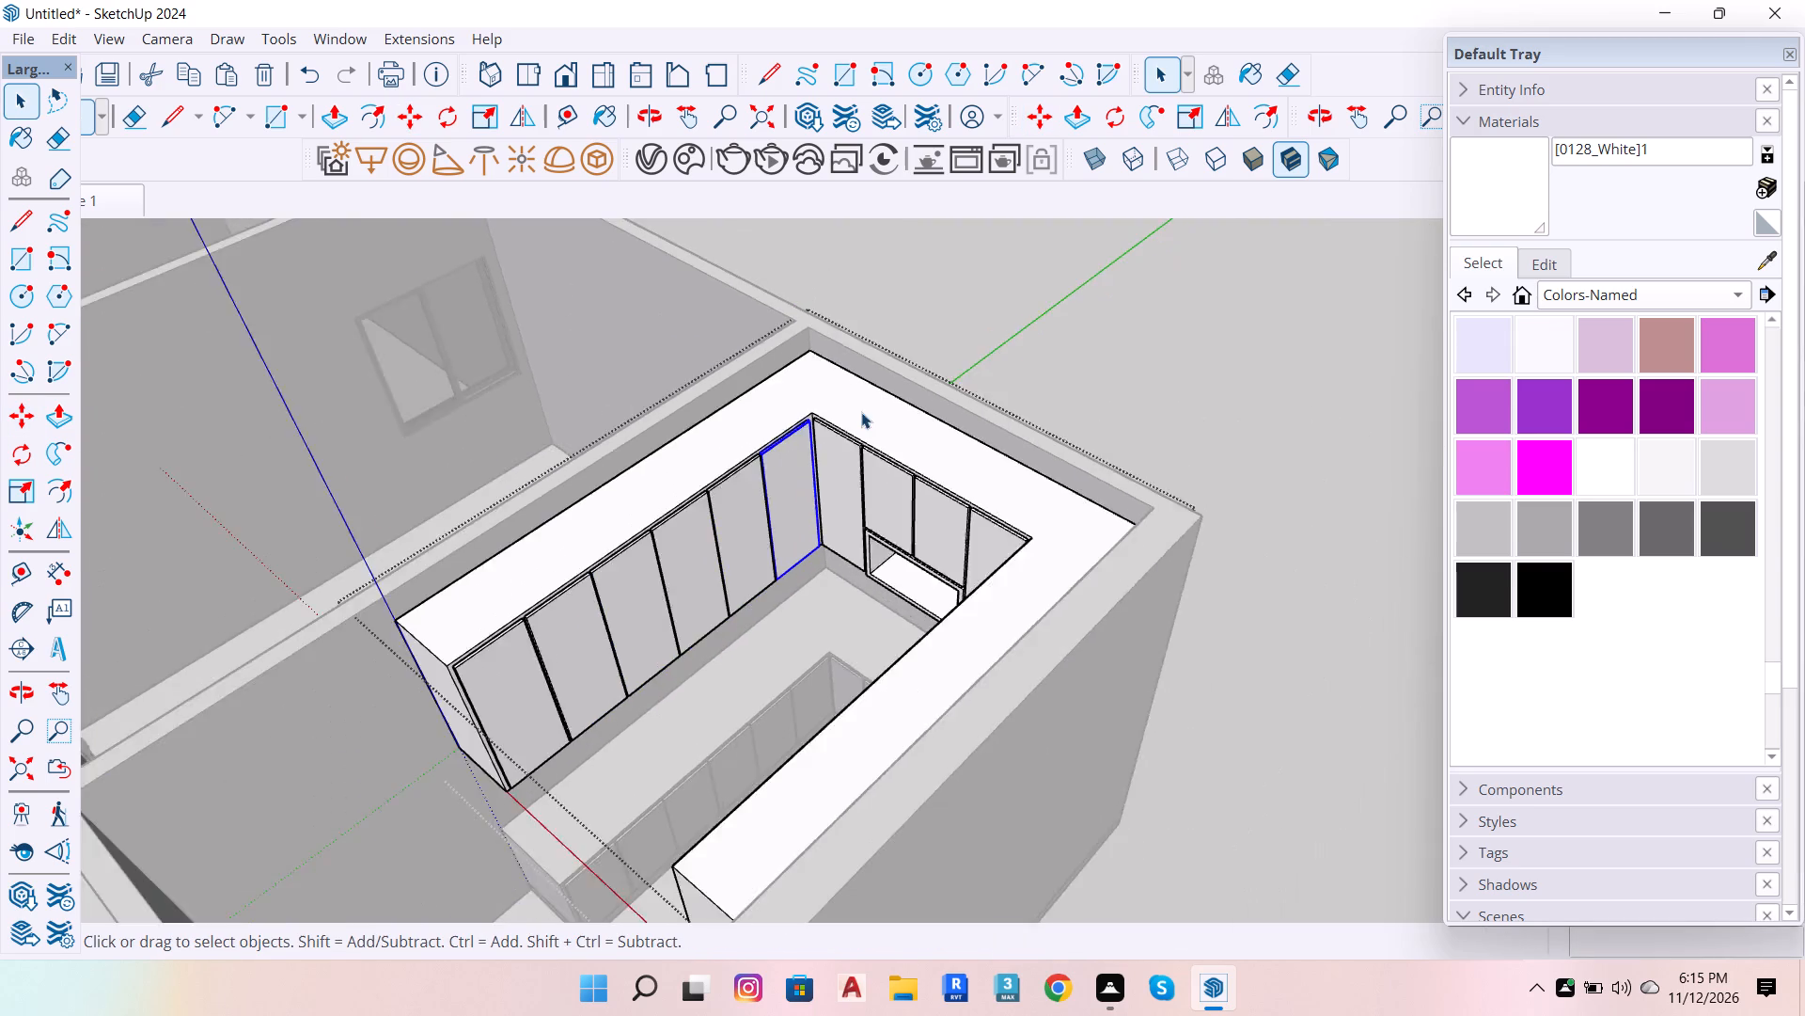
pyautogui.scroll(7, 598, 639)
pyautogui.scroll(6, 604, 541)
pyautogui.click(601, 547)
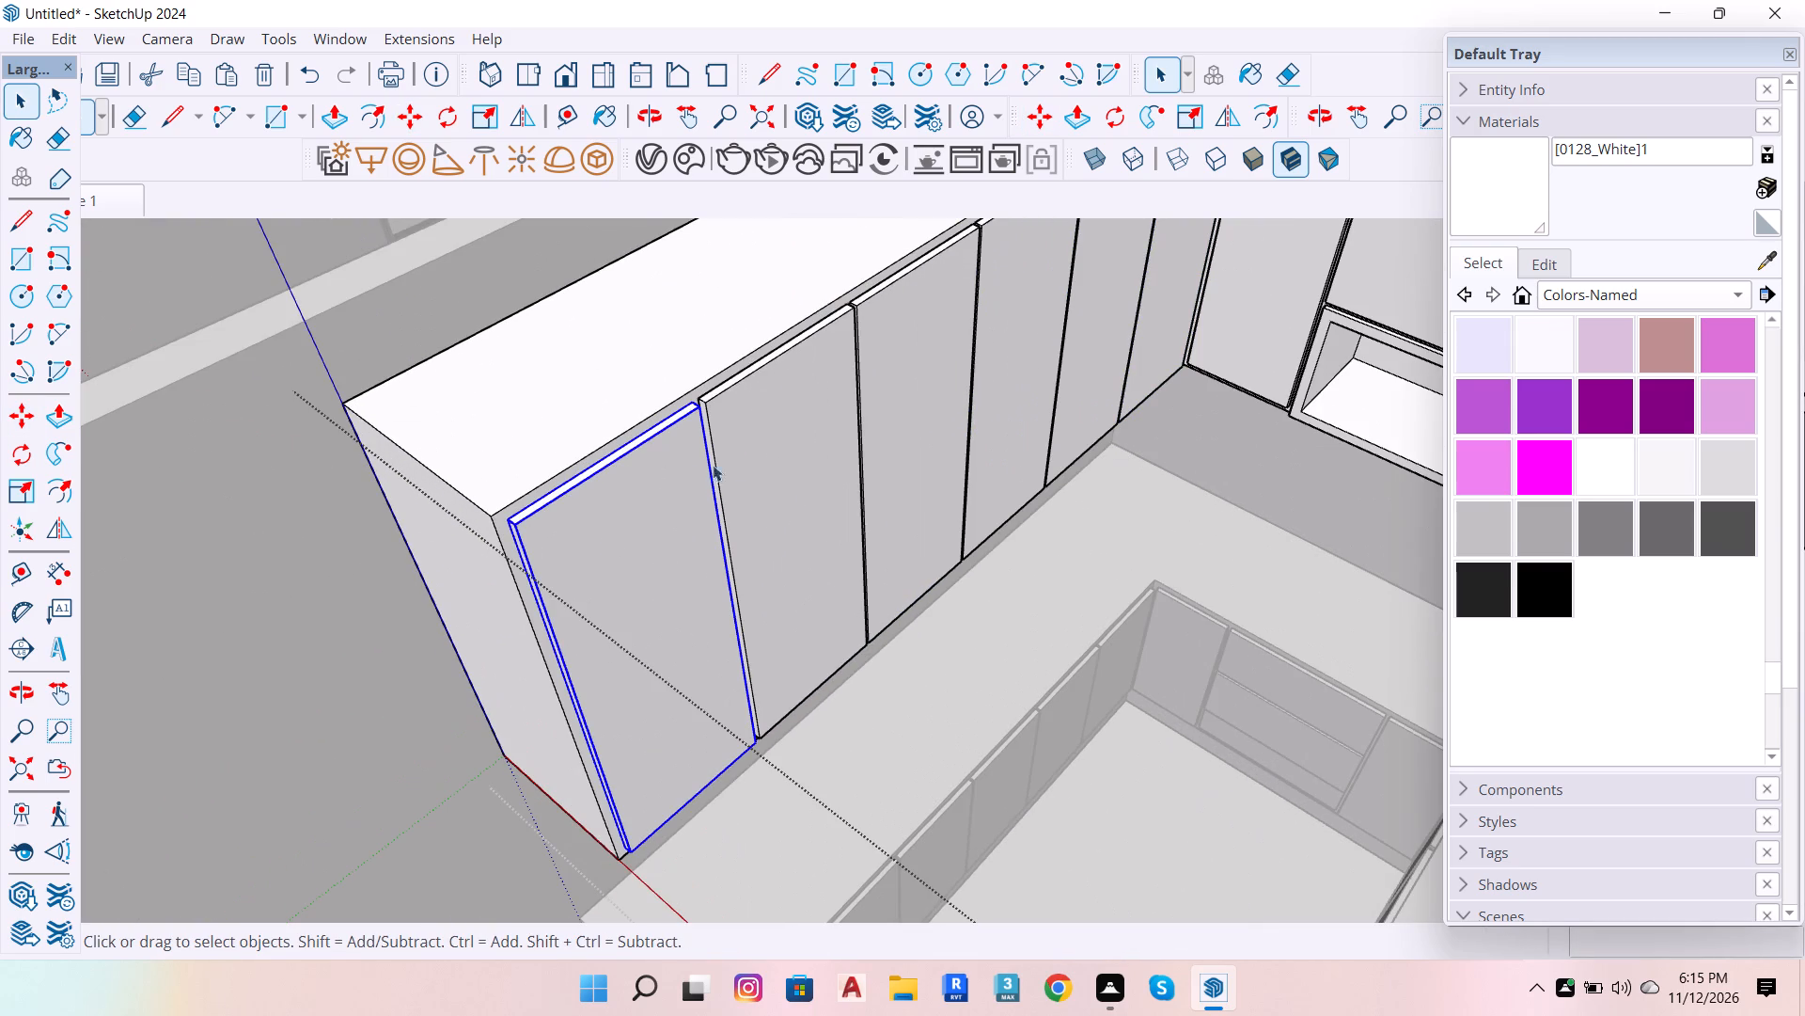
pyautogui.keyDown('shift'); pyautogui.click(823, 434); pyautogui.keyUp('shift')
pyautogui.keyDown('shift'); pyautogui.scroll(-7, 726, 559); pyautogui.keyUp('shift')
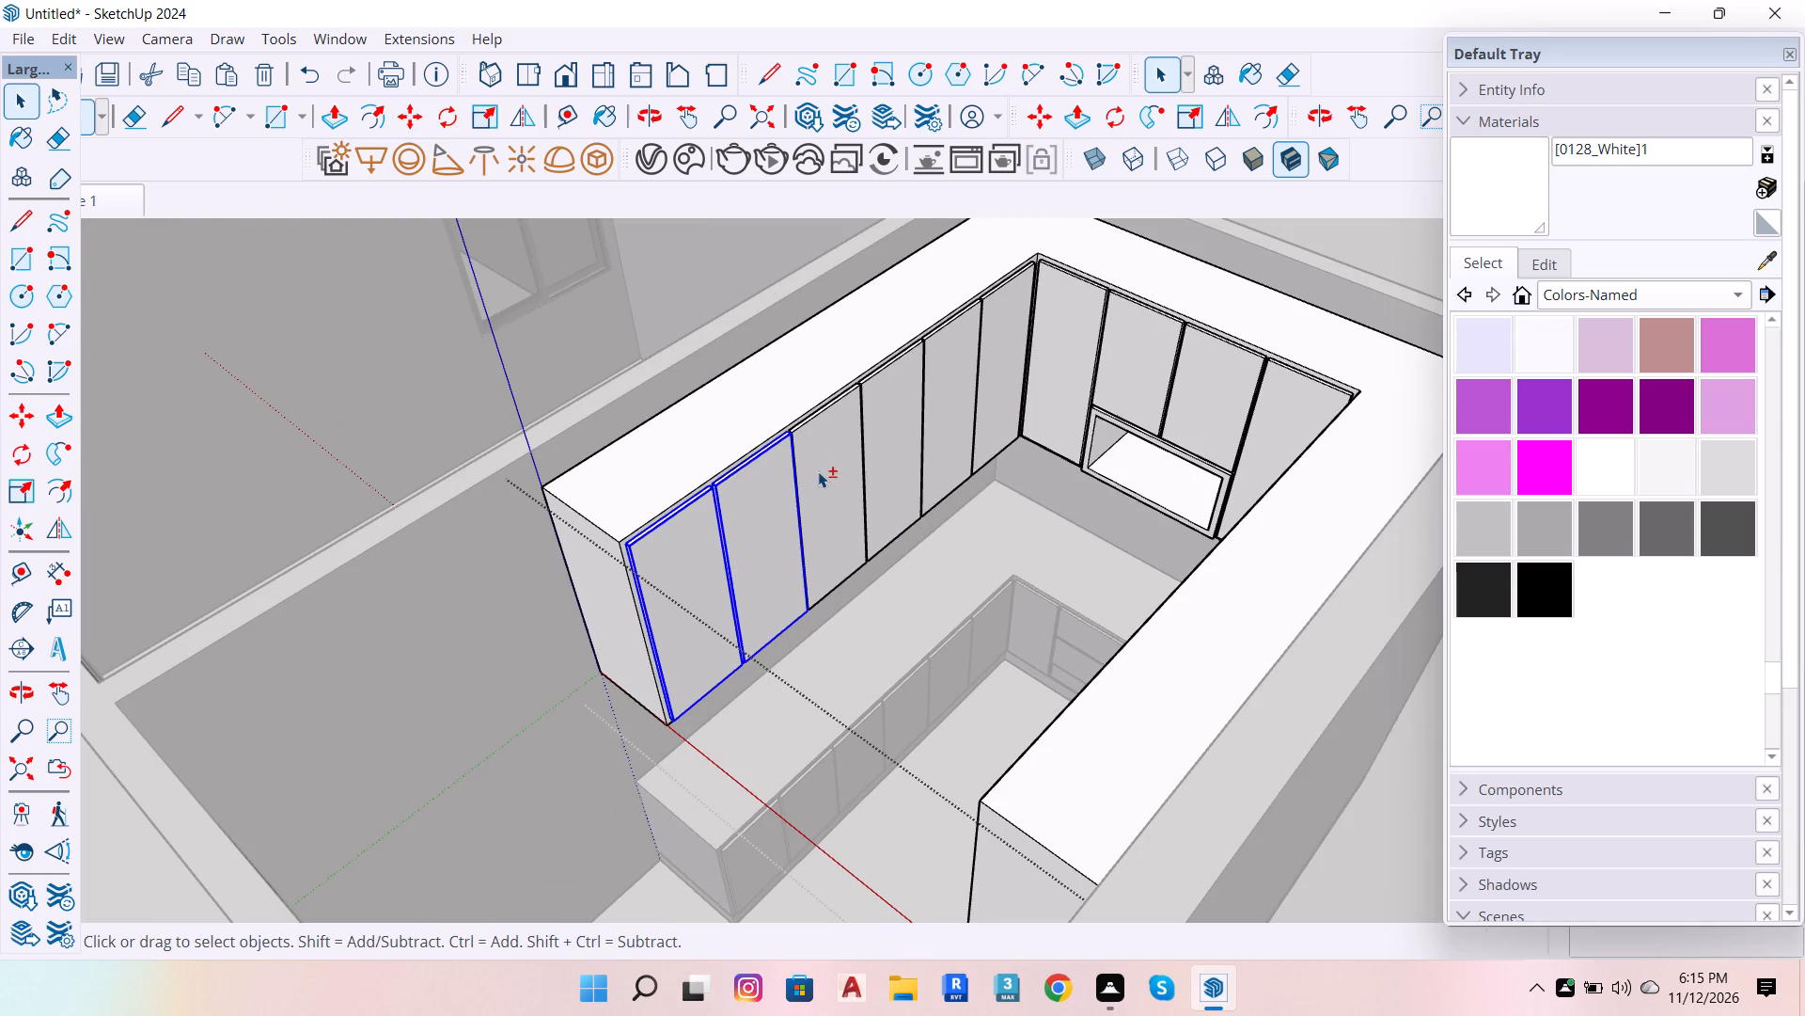
pyautogui.keyDown('shift'); pyautogui.click(818, 471); pyautogui.keyUp('shift')
pyautogui.keyDown('shift'); pyautogui.click(903, 405); pyautogui.keyUp('shift')
pyautogui.keyDown('shift'); pyautogui.click(965, 371); pyautogui.keyUp('shift')
pyautogui.keyDown('shift'); pyautogui.click(1019, 328); pyautogui.keyUp('shift')
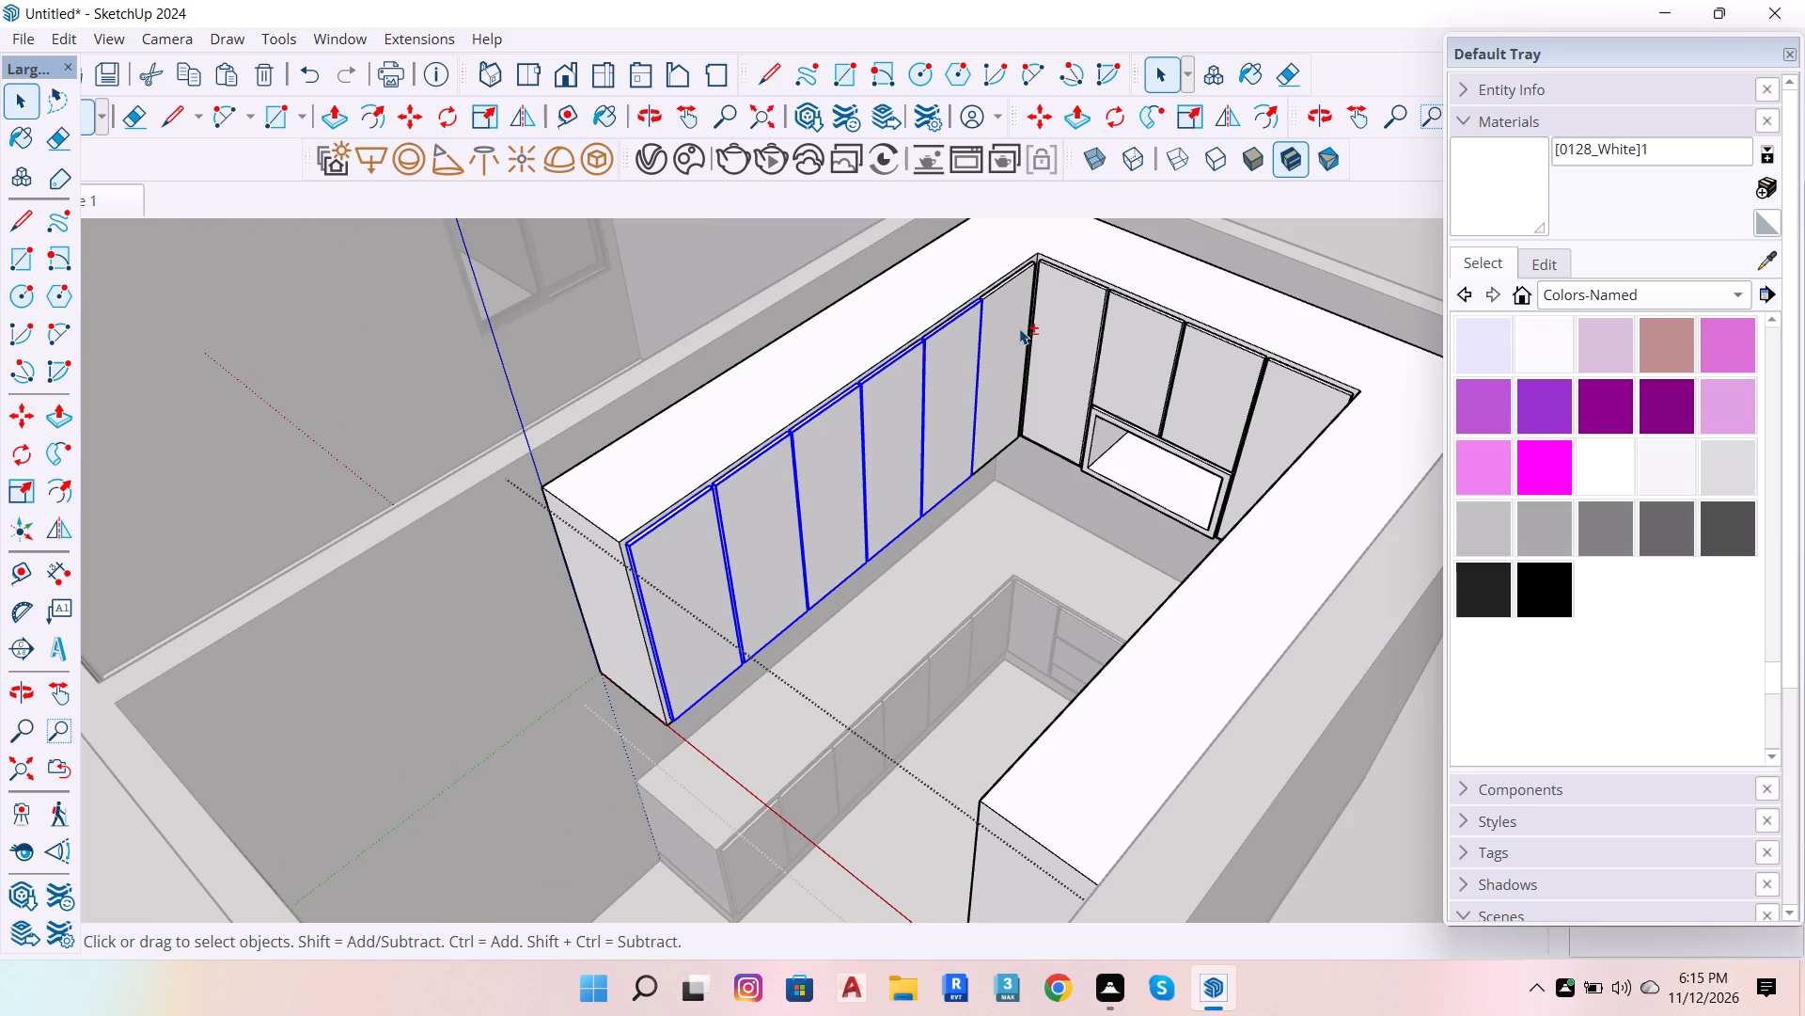
pyautogui.scroll(-5, 795, 564)
pyautogui.scroll(2, 965, 348)
pyautogui.press('o')
pyautogui.moveTo(881, 378); pyautogui.dragTo(897, 390)
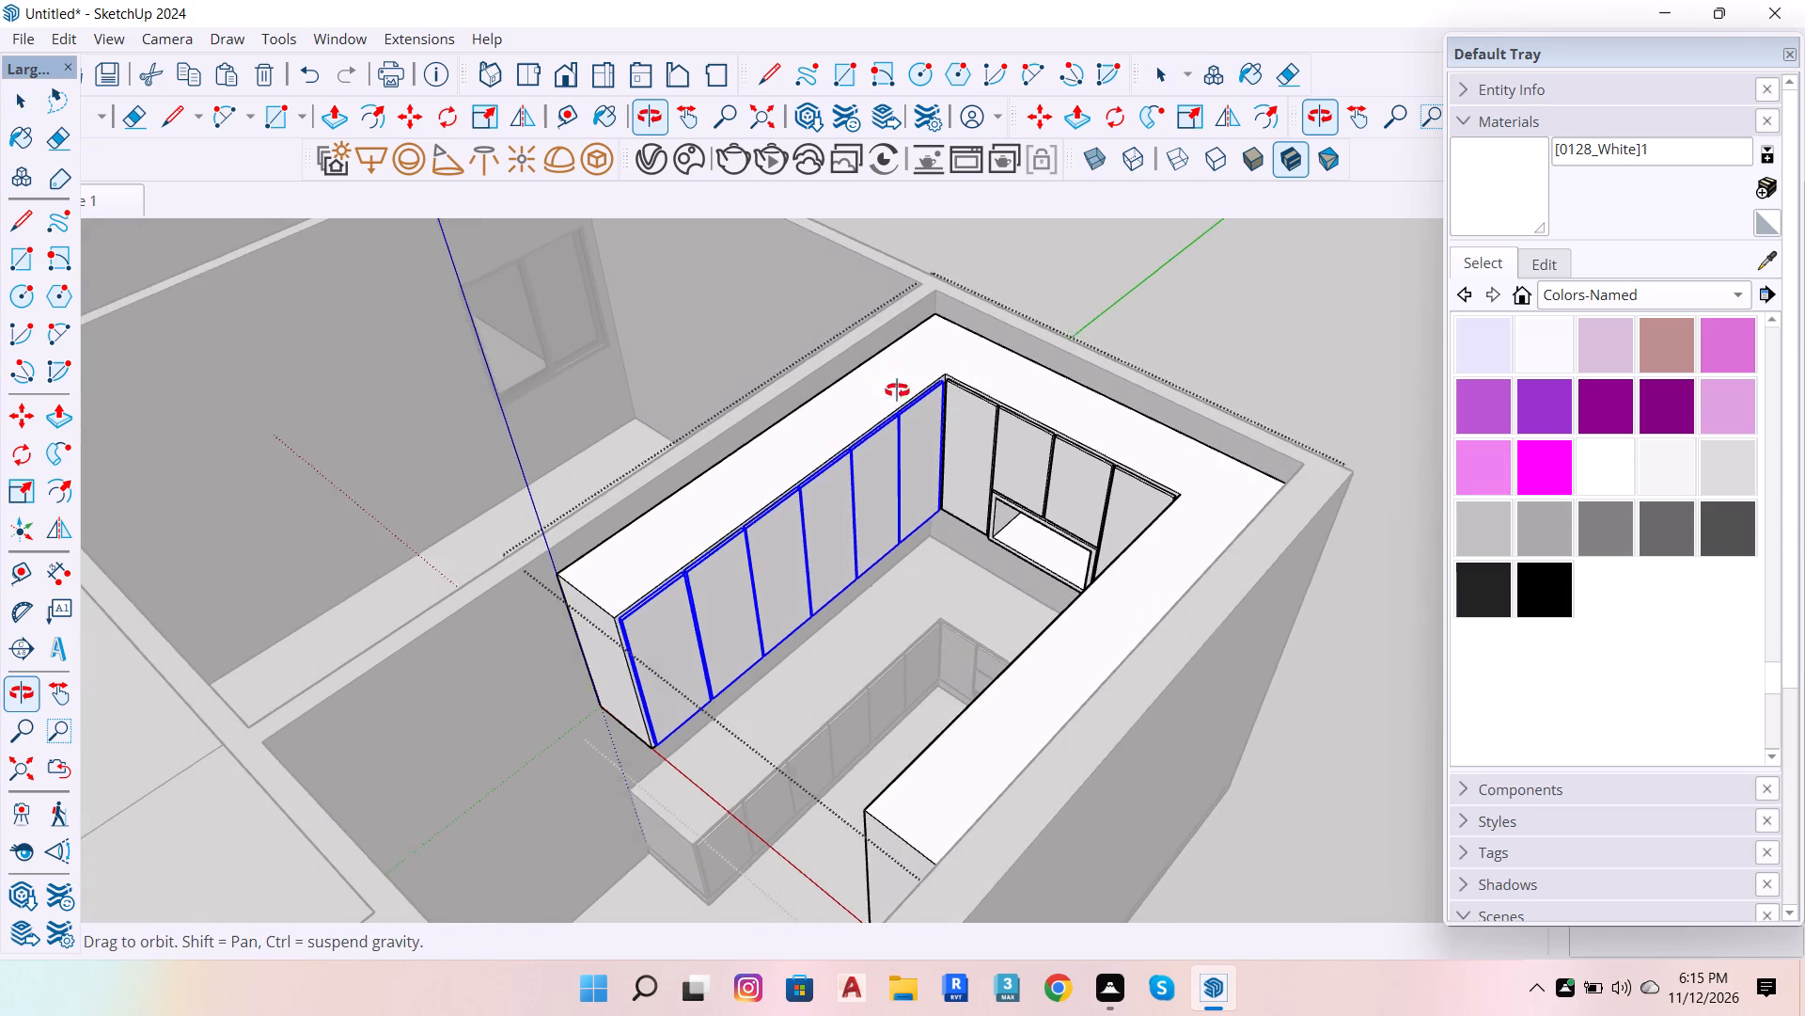
pyautogui.moveTo(897, 390); pyautogui.dragTo(1130, 524)
pyautogui.scroll(7, 1226, 463)
pyautogui.scroll(4, 887, 464)
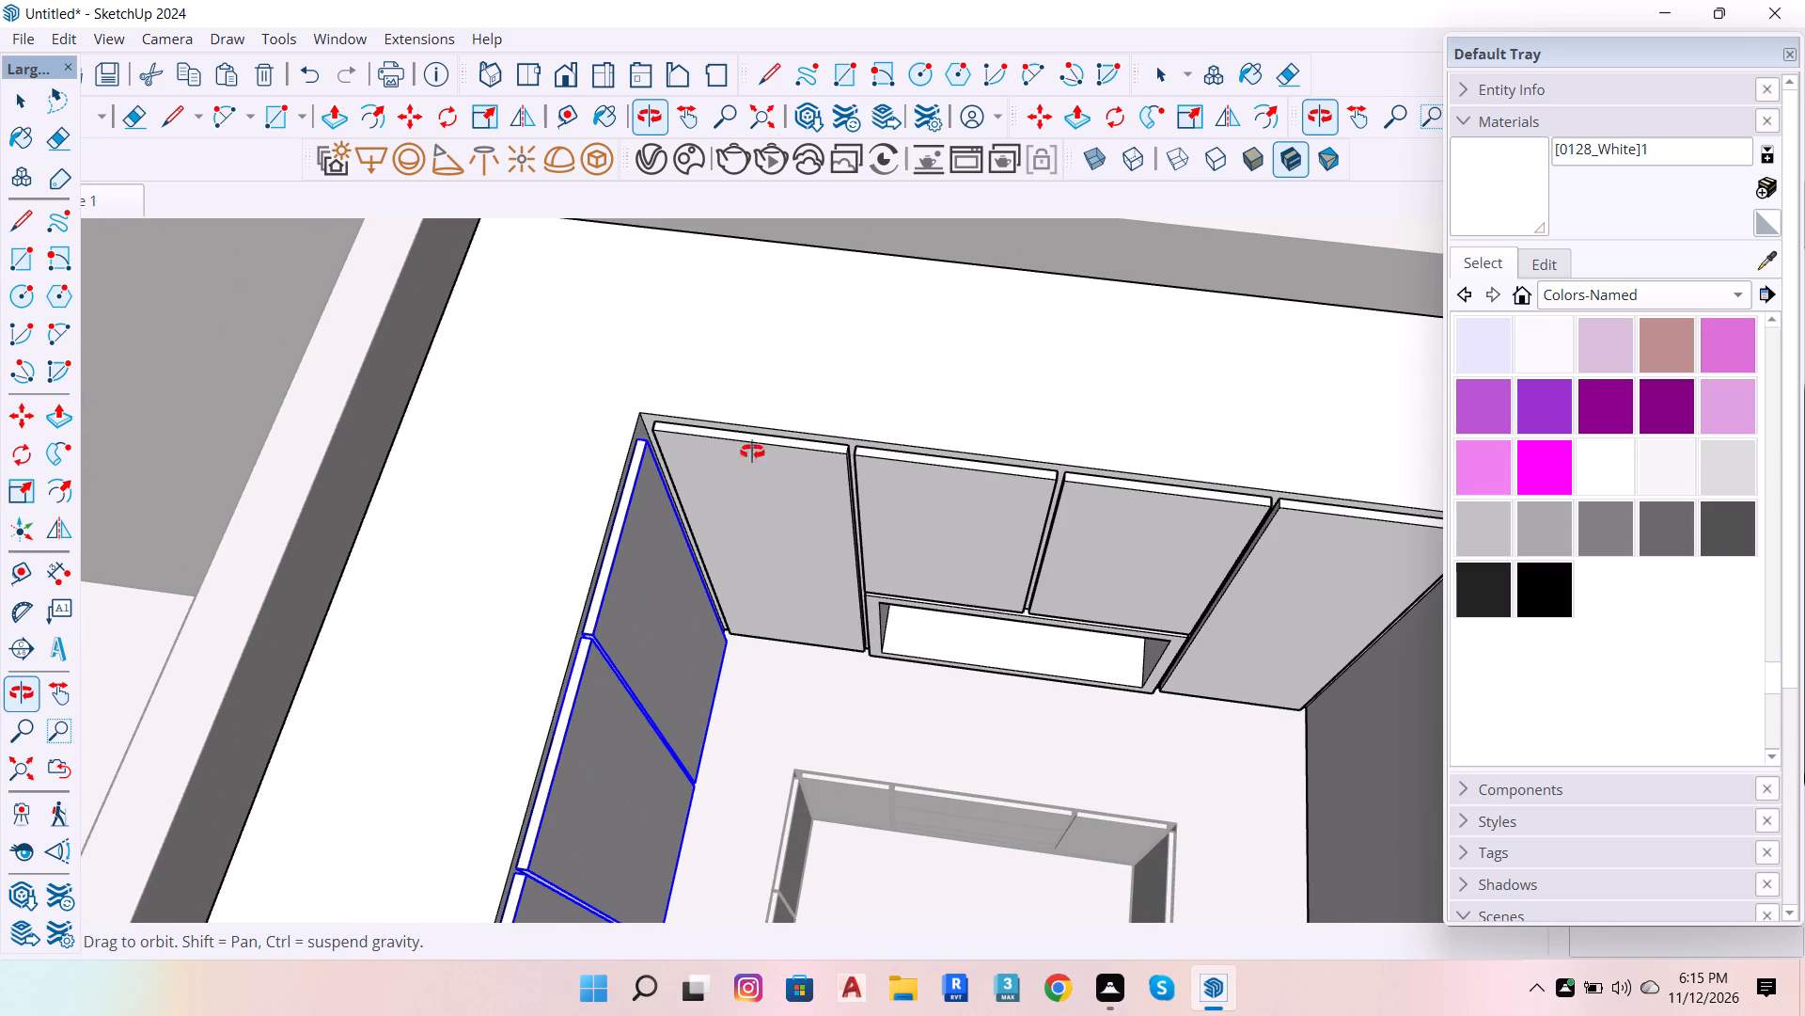
pyautogui.press('m')
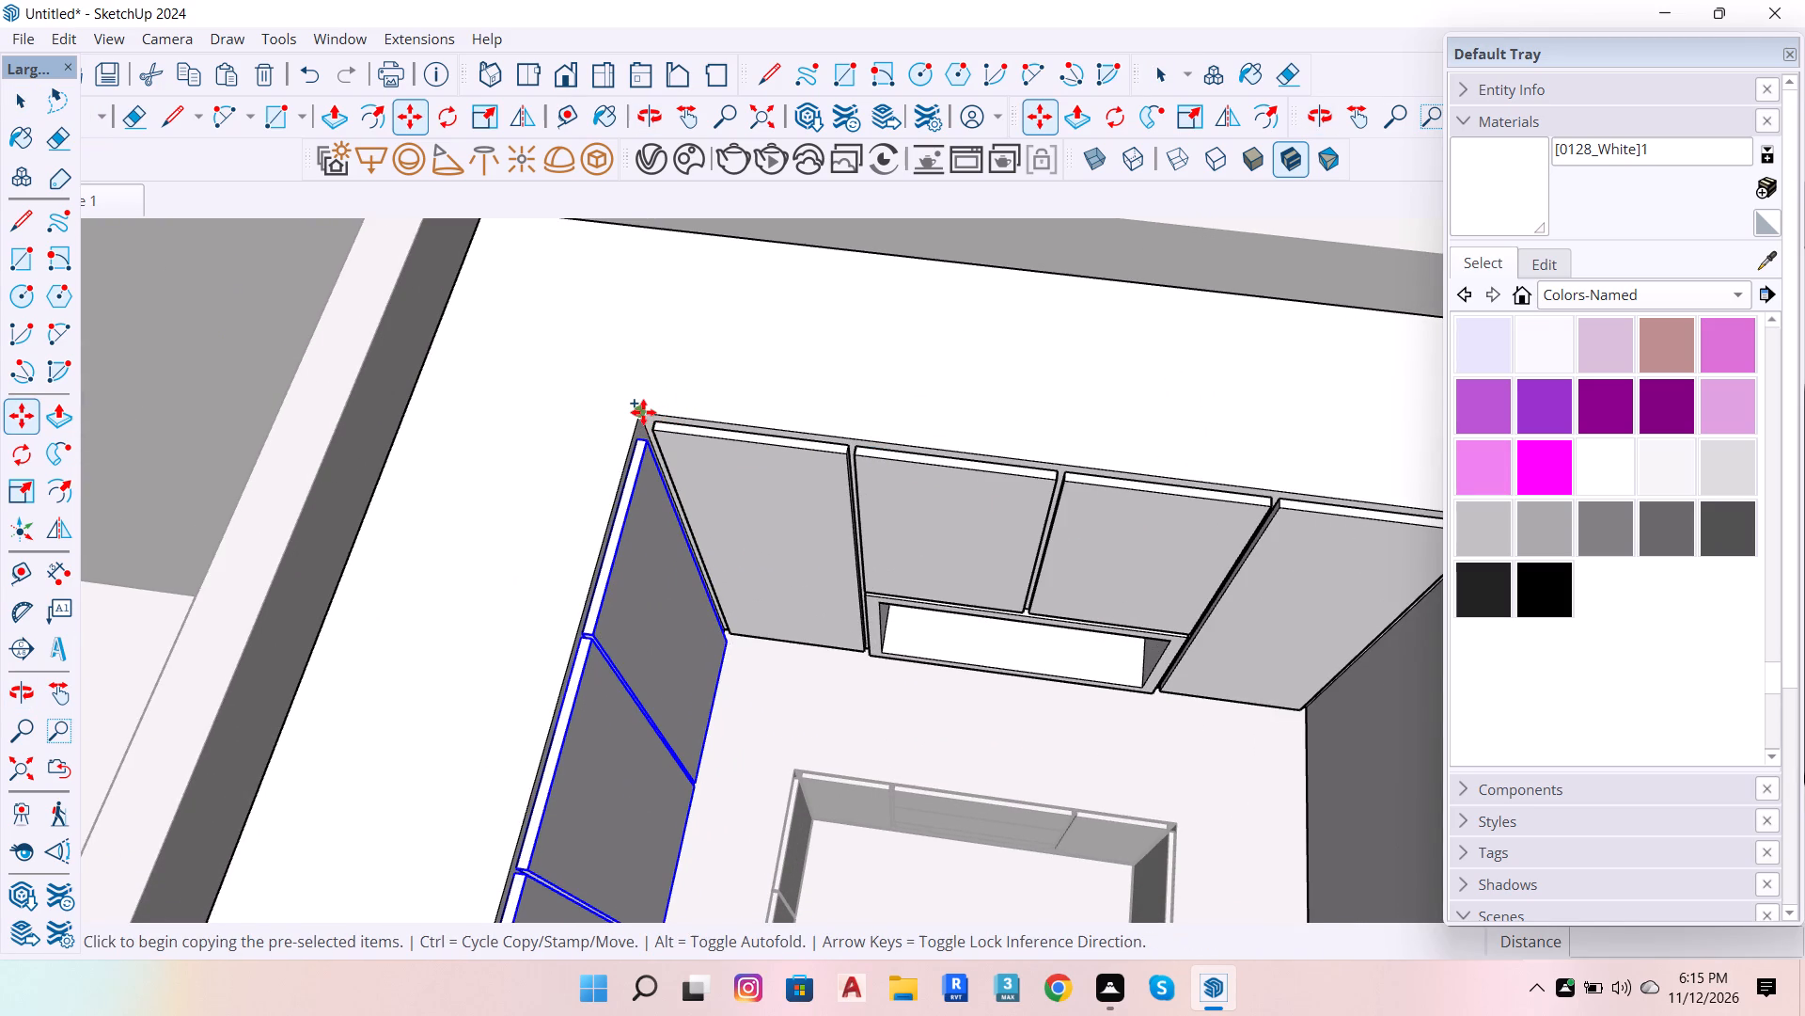
pyautogui.click(643, 412)
pyautogui.scroll(-6, 775, 455)
pyautogui.scroll(5, 1263, 491)
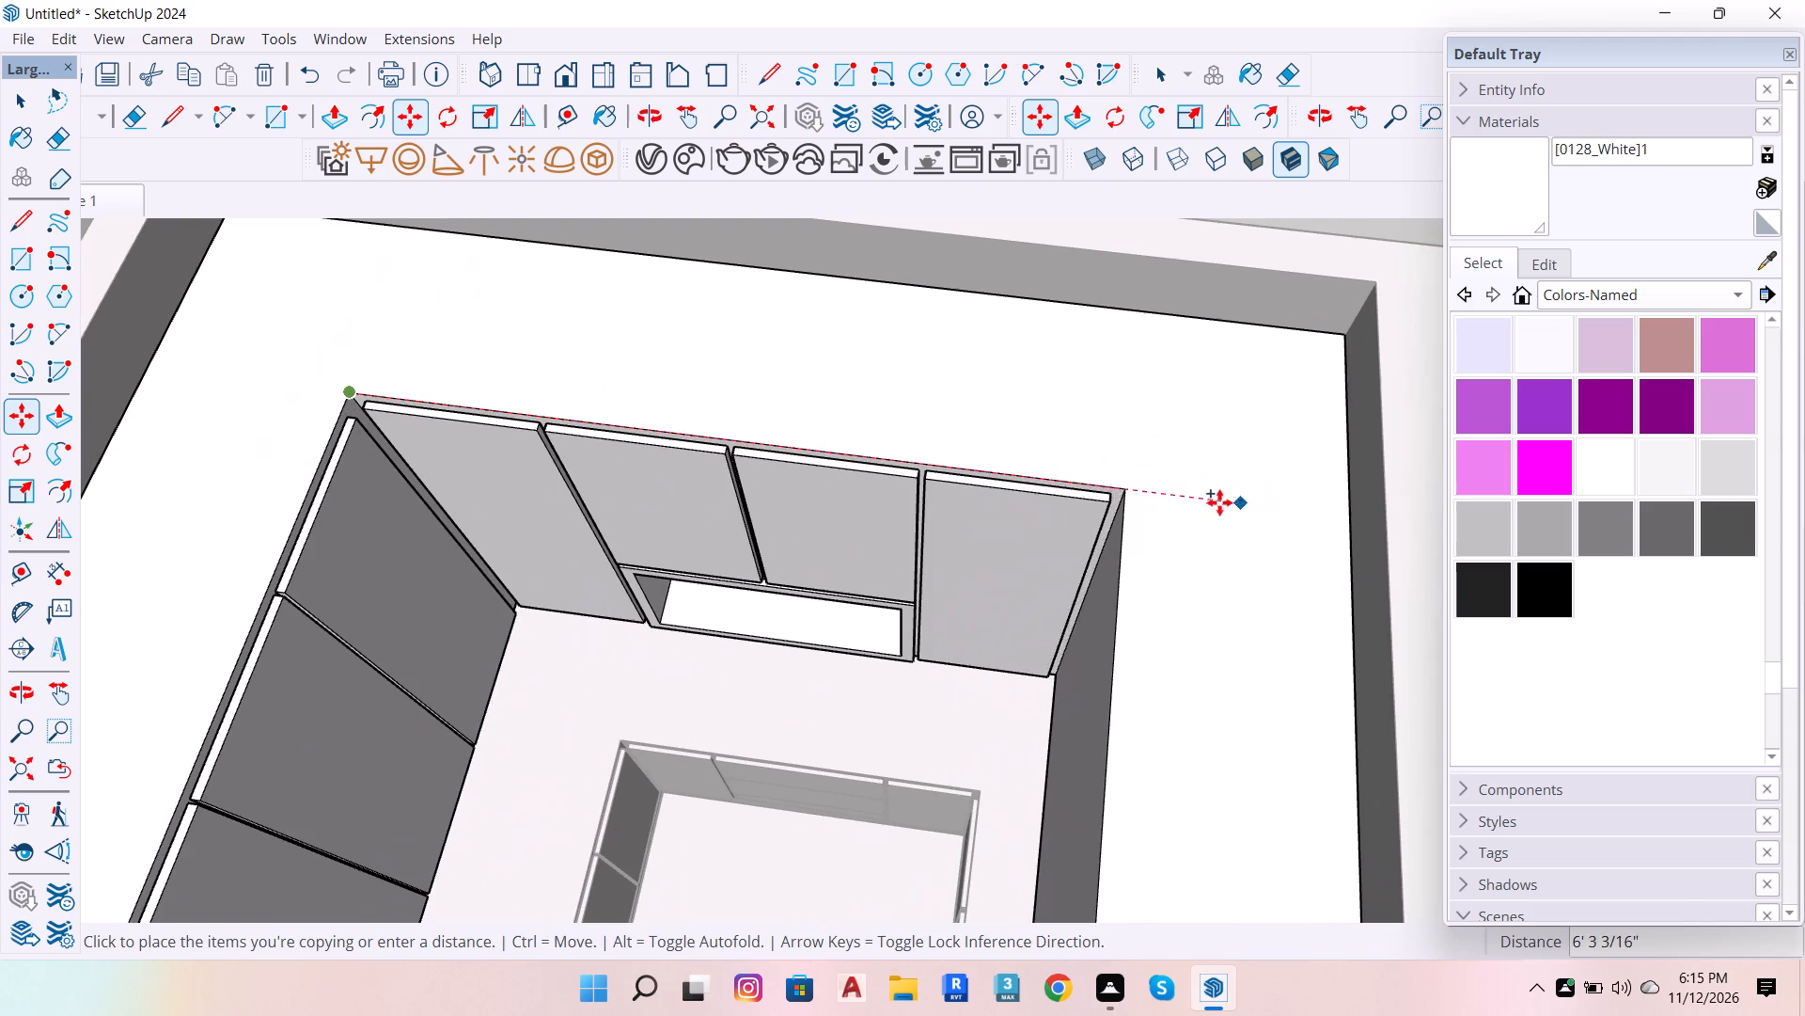
pyautogui.click(1116, 485)
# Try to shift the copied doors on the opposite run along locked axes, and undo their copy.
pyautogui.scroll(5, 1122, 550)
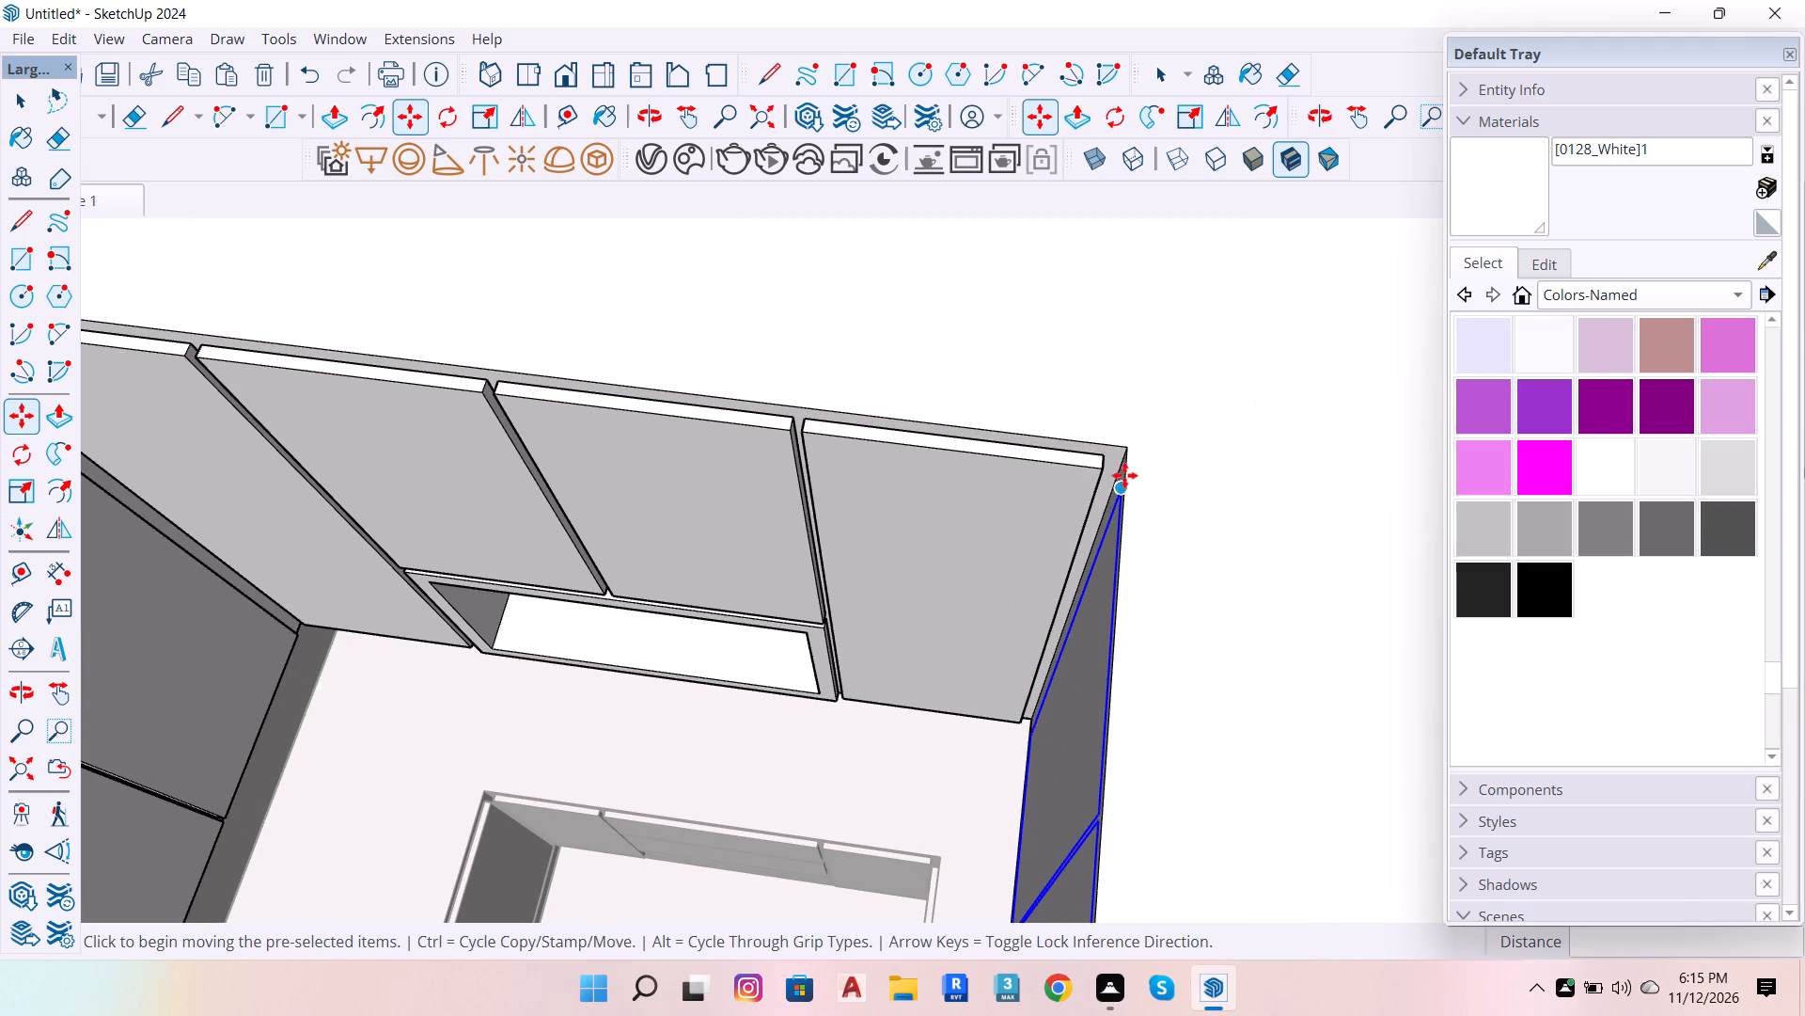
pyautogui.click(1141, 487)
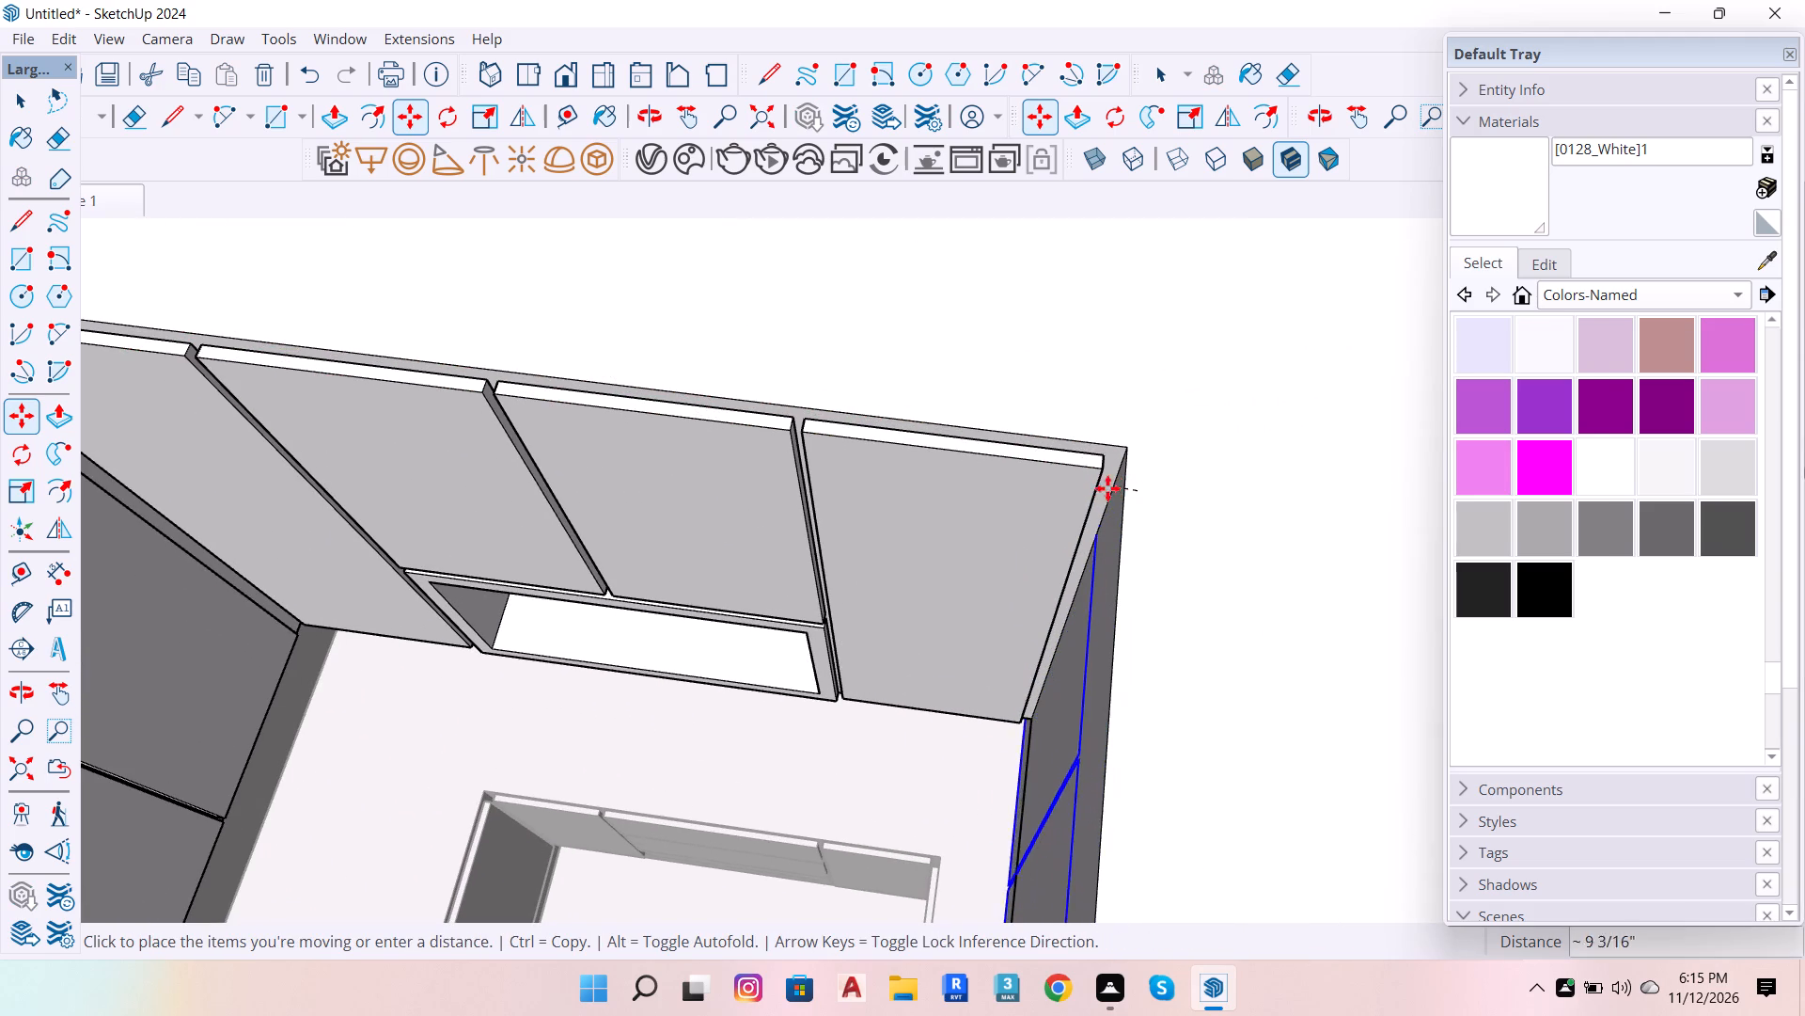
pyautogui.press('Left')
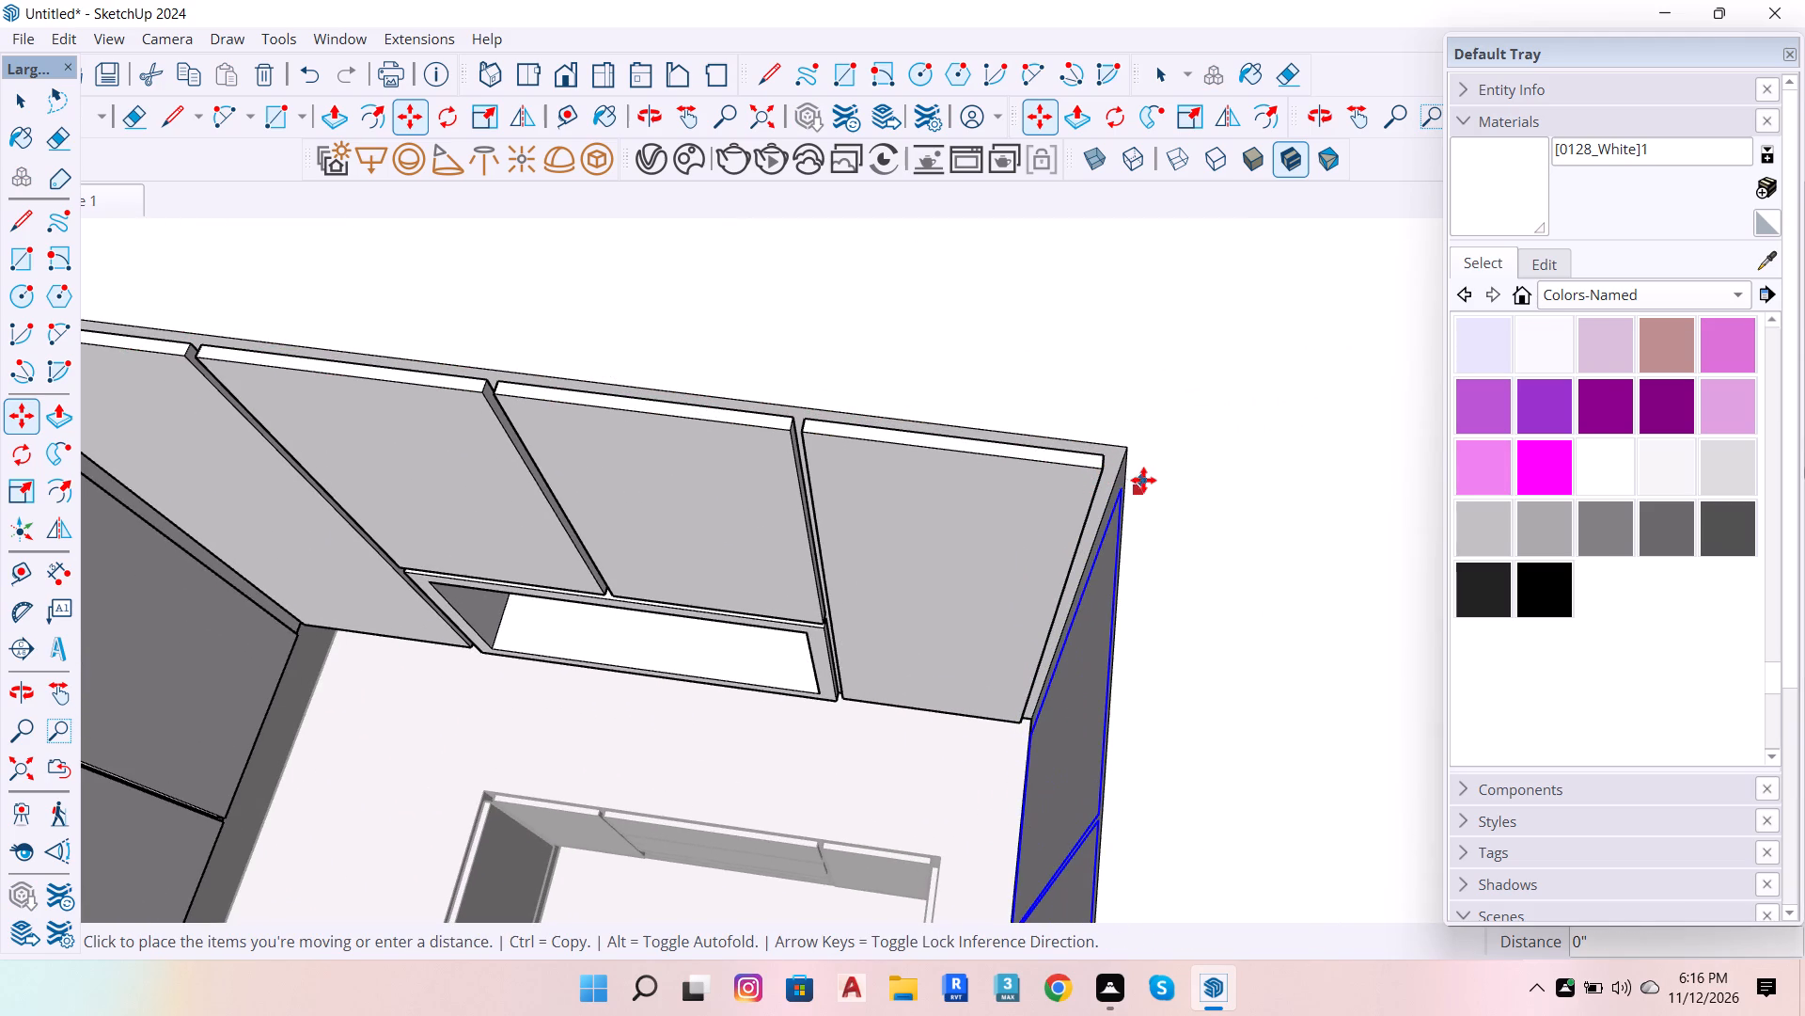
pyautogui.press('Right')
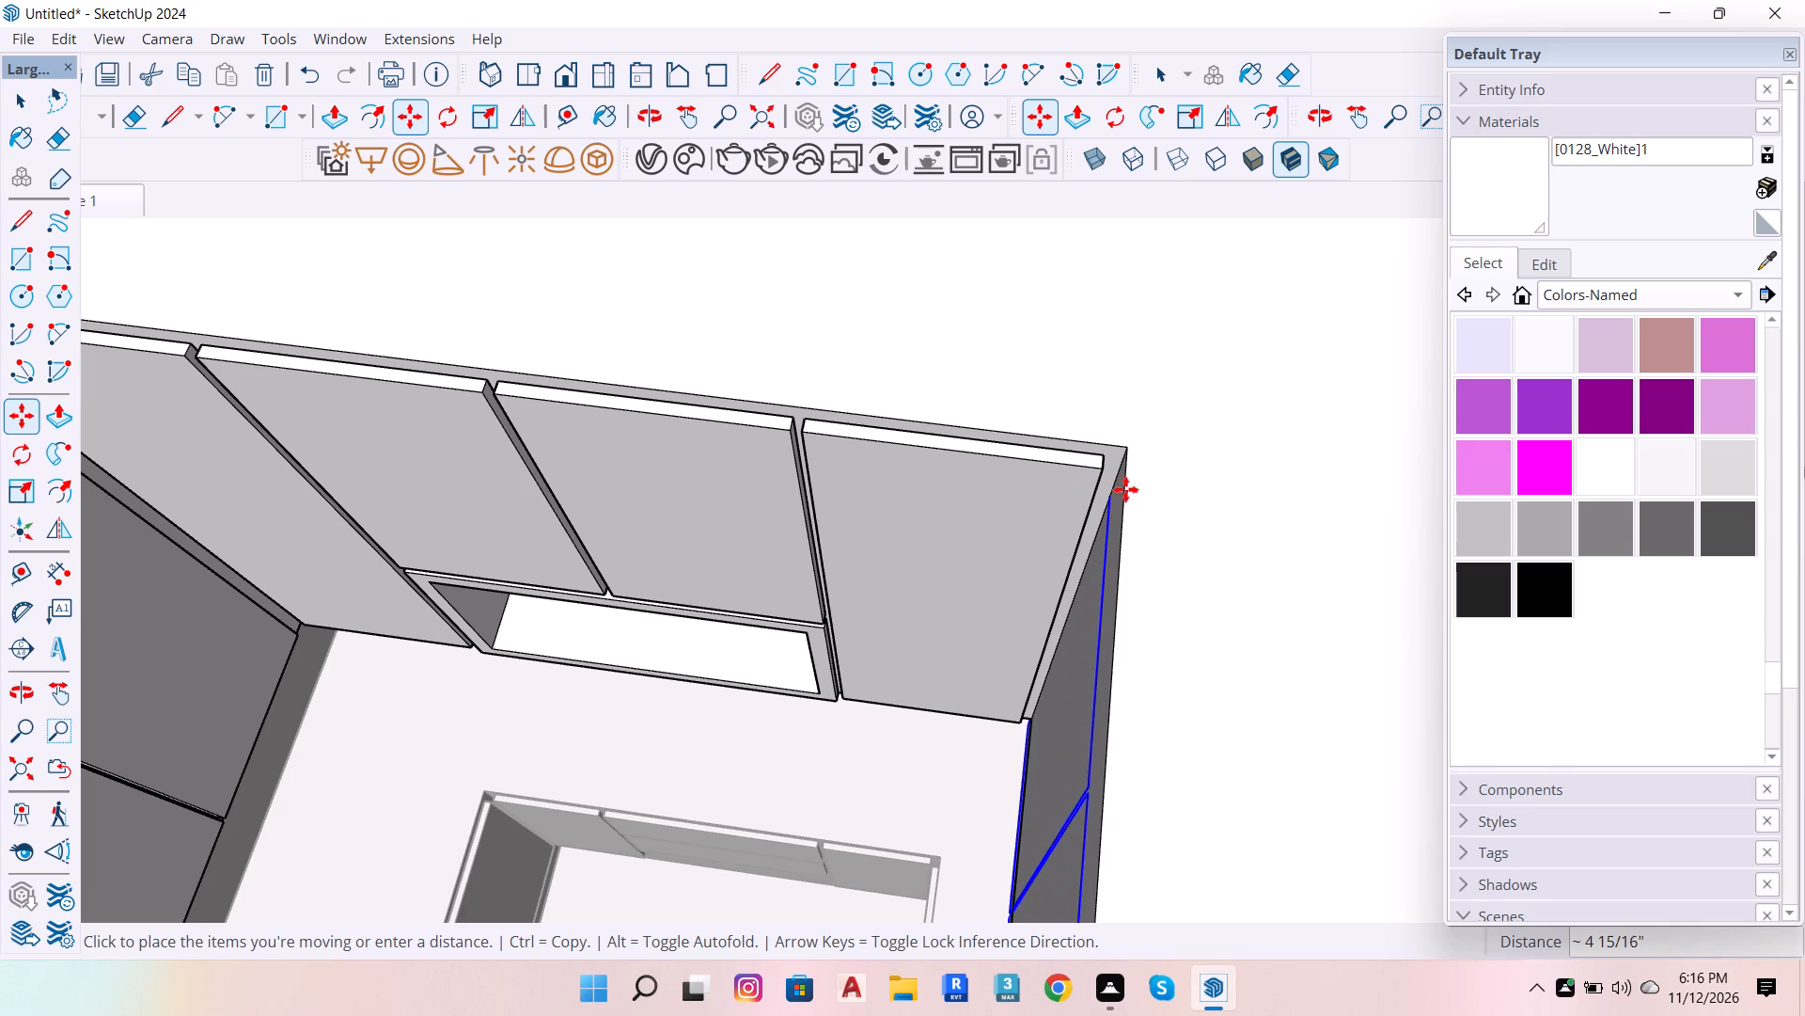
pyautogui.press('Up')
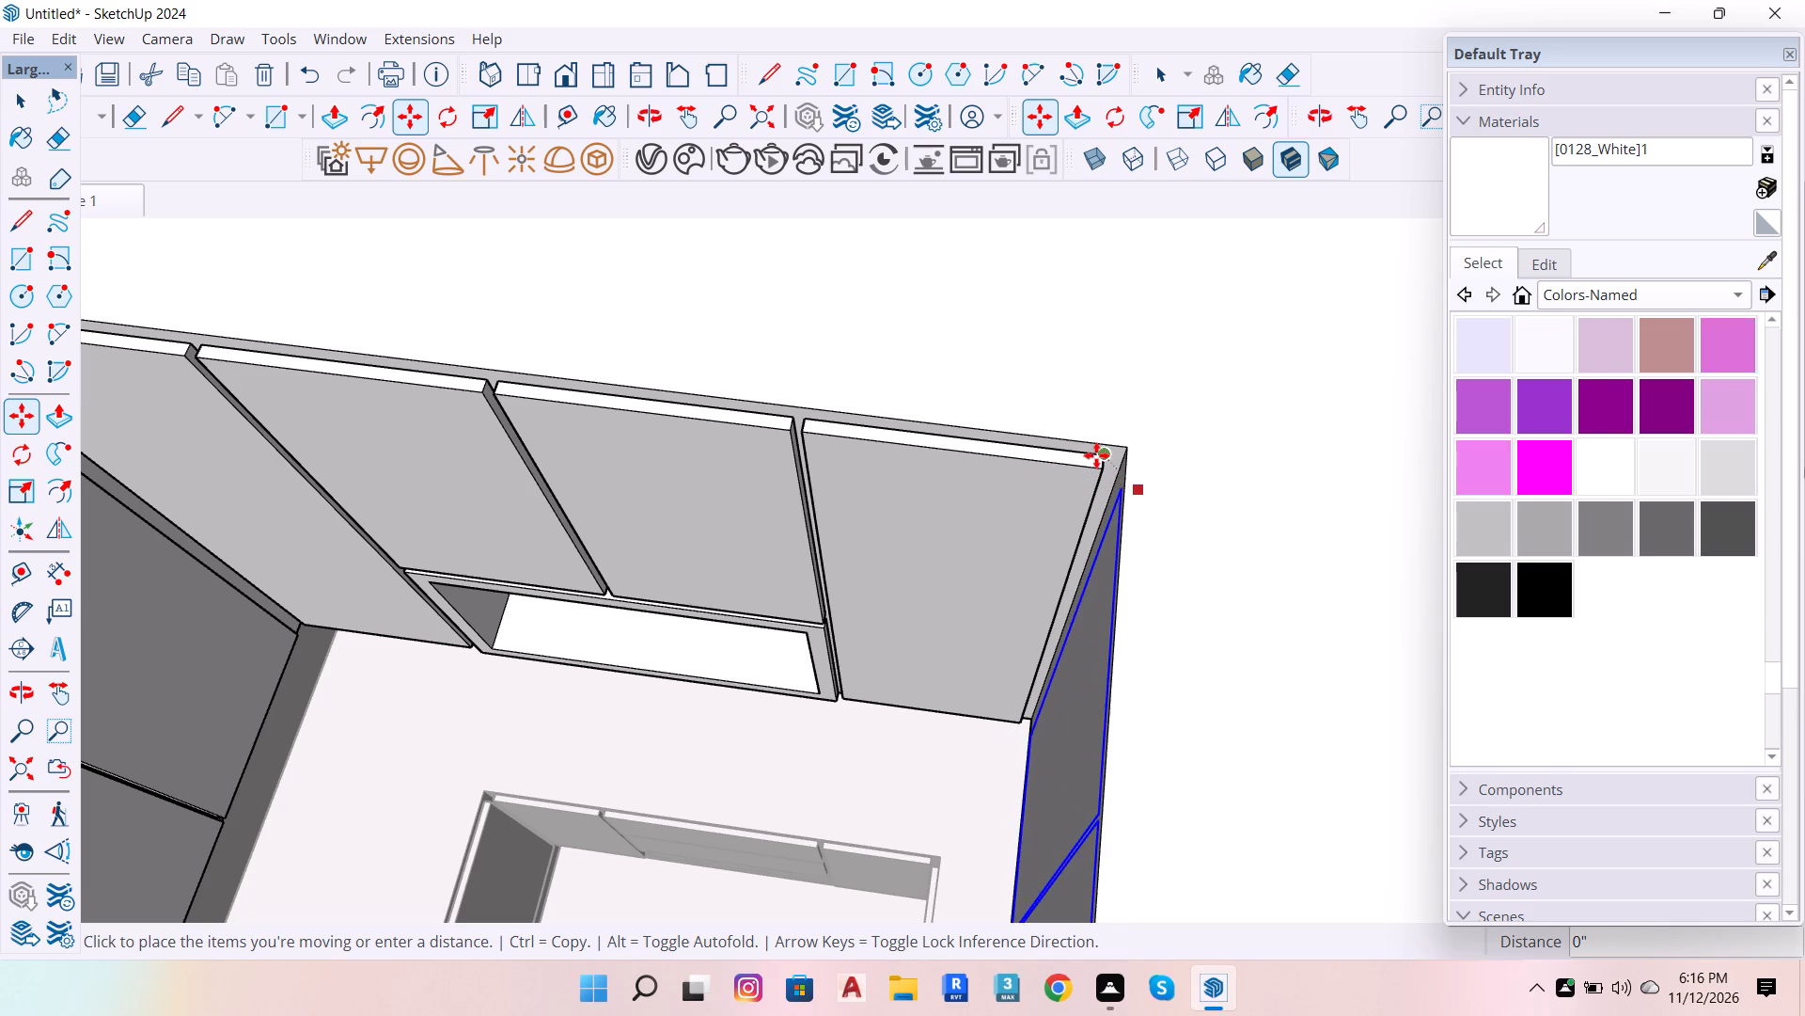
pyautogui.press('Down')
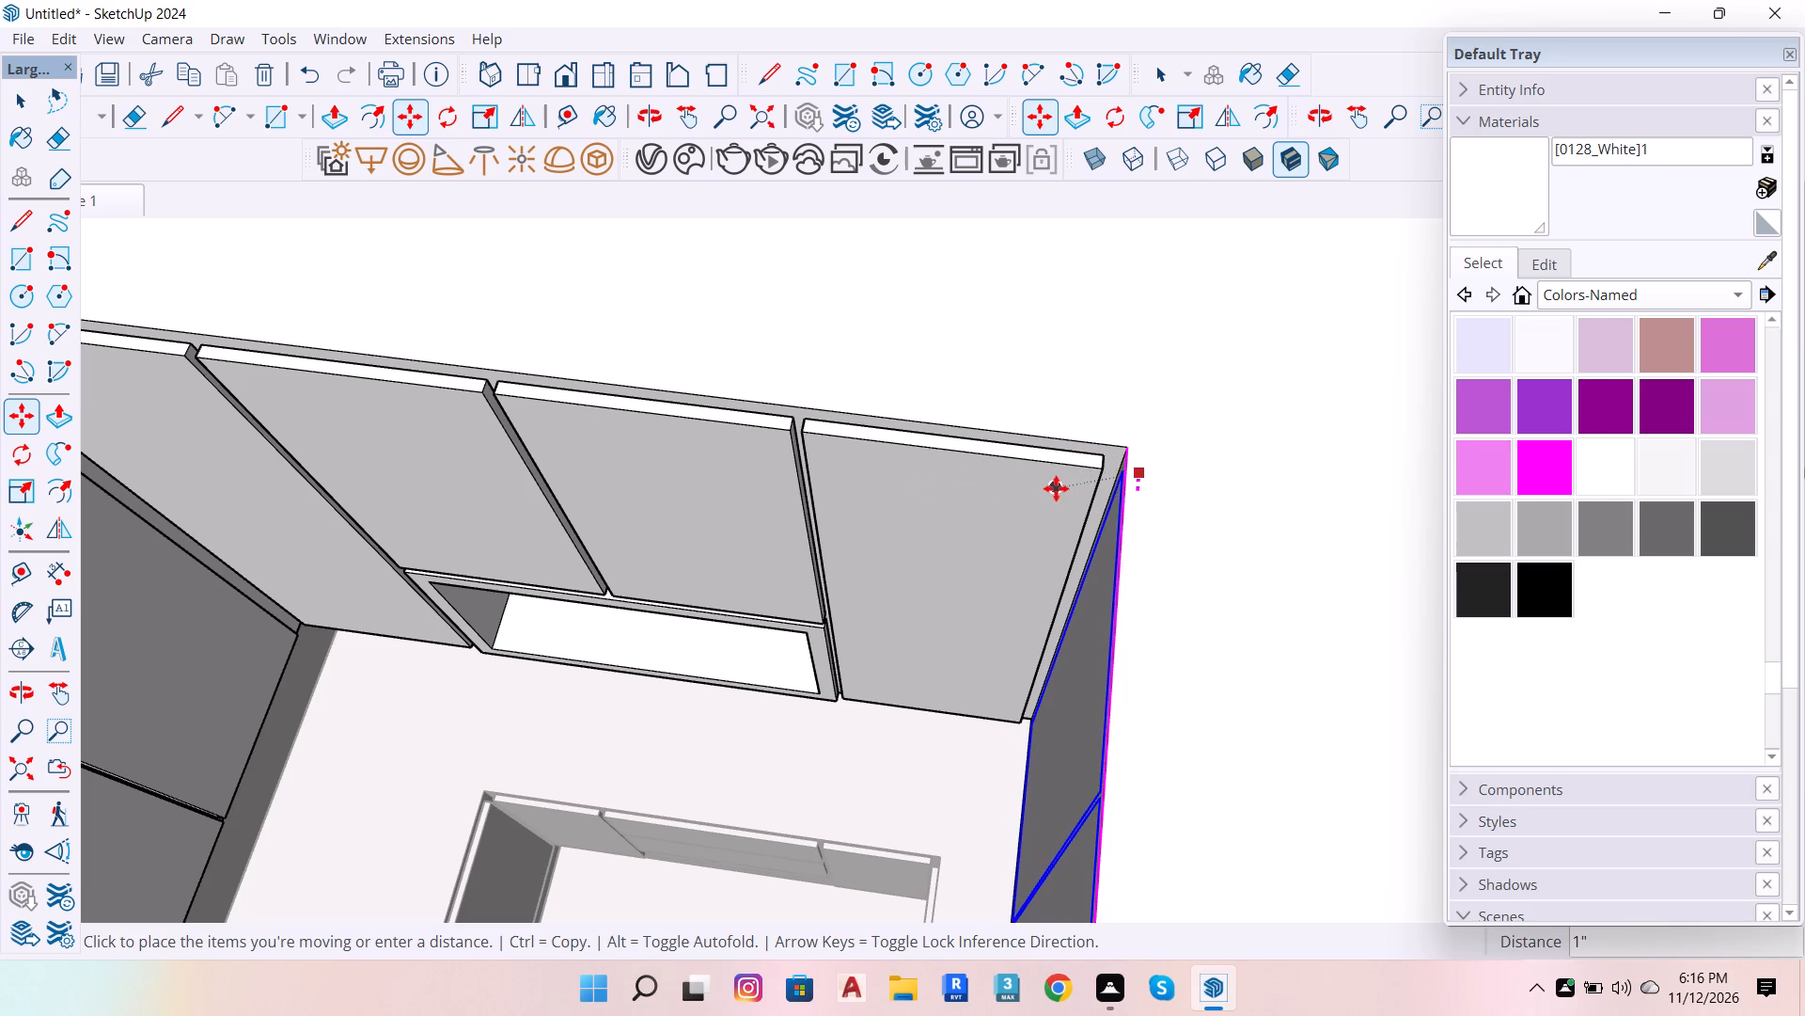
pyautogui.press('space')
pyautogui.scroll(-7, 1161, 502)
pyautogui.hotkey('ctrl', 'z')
# Copy all six long-side doors to the opposite run, from the short side's top edge near one inner corner to the other inner corner.
pyautogui.scroll(-6, 965, 461)
pyautogui.click(698, 550)
pyautogui.scroll(6, 673, 617)
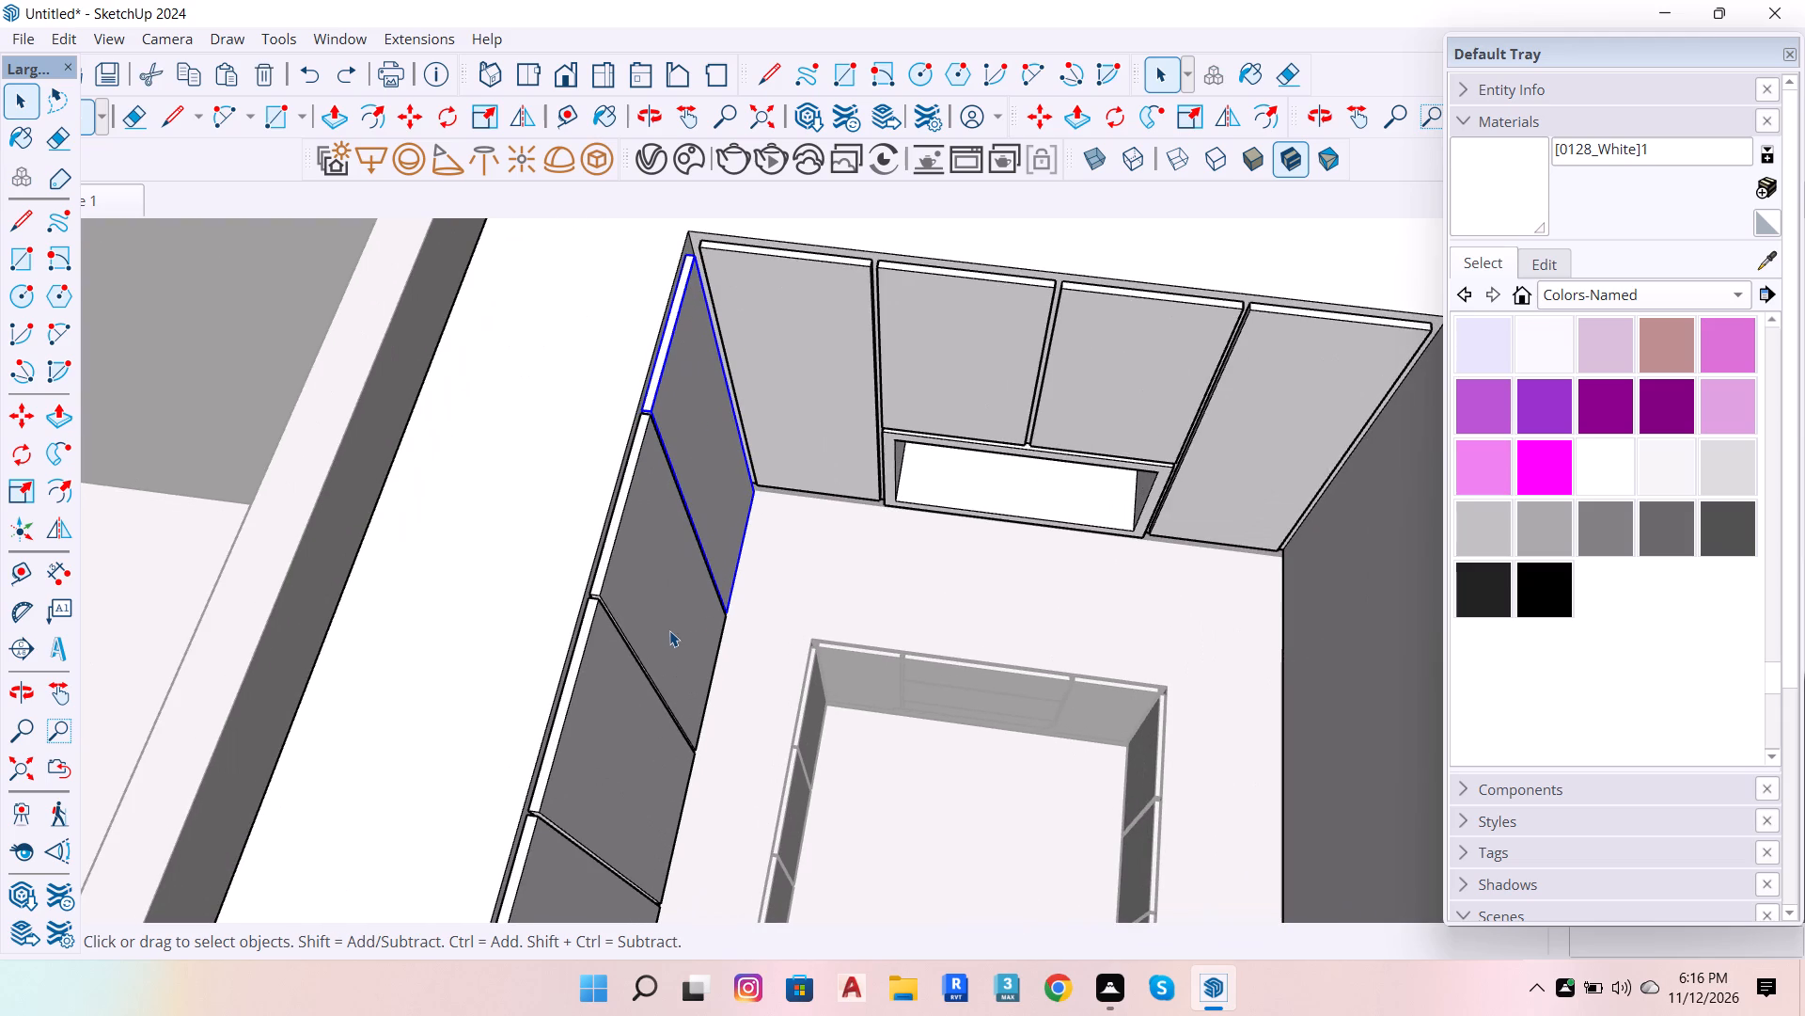
pyautogui.keyDown('shift'); pyautogui.click(669, 630); pyautogui.keyUp('shift')
pyautogui.keyDown('shift'); pyautogui.click(638, 696); pyautogui.keyUp('shift')
pyautogui.keyDown('shift'); pyautogui.scroll(-7, 750, 597); pyautogui.keyUp('shift')
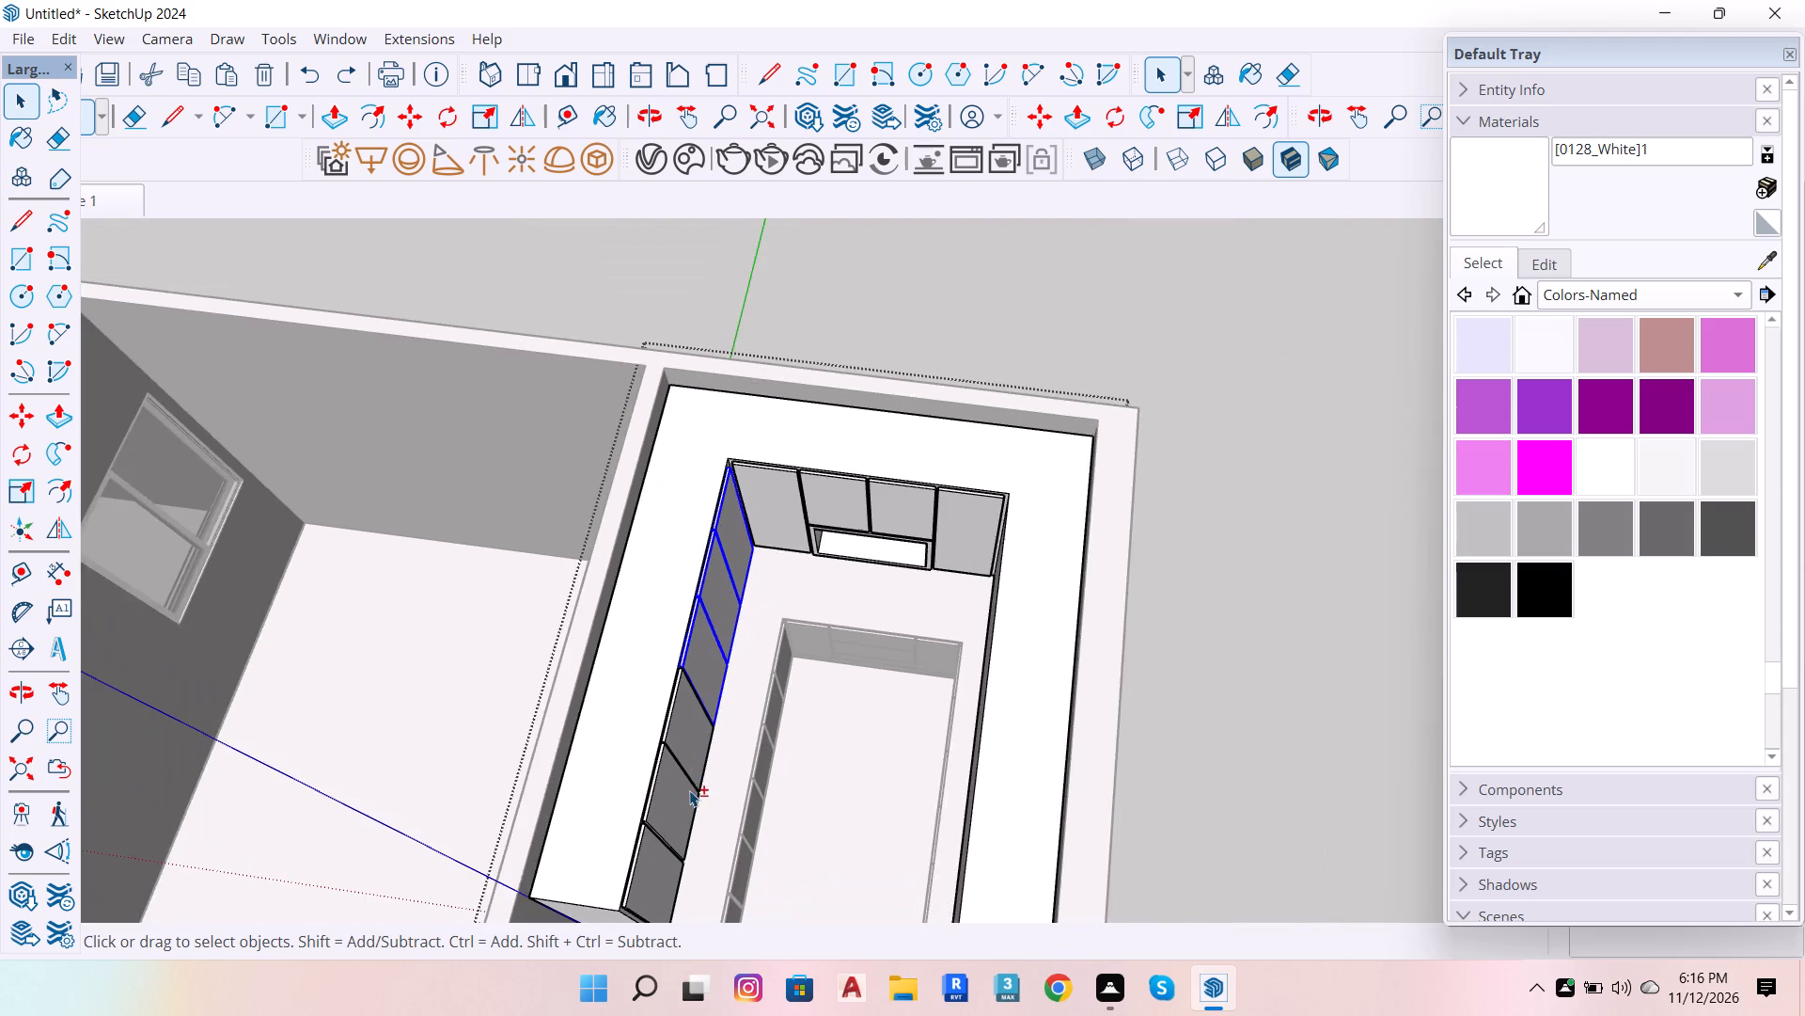
pyautogui.keyDown('shift'); pyautogui.scroll(4, 689, 790); pyautogui.keyUp('shift')
pyautogui.keyDown('shift'); pyautogui.click(712, 717); pyautogui.keyUp('shift')
pyautogui.keyDown('shift'); pyautogui.click(648, 835); pyautogui.keyUp('shift')
pyautogui.keyDown('shift'); pyautogui.scroll(-6, 708, 746); pyautogui.keyUp('shift')
pyautogui.keyDown('shift'); pyautogui.scroll(2, 691, 887); pyautogui.keyUp('shift')
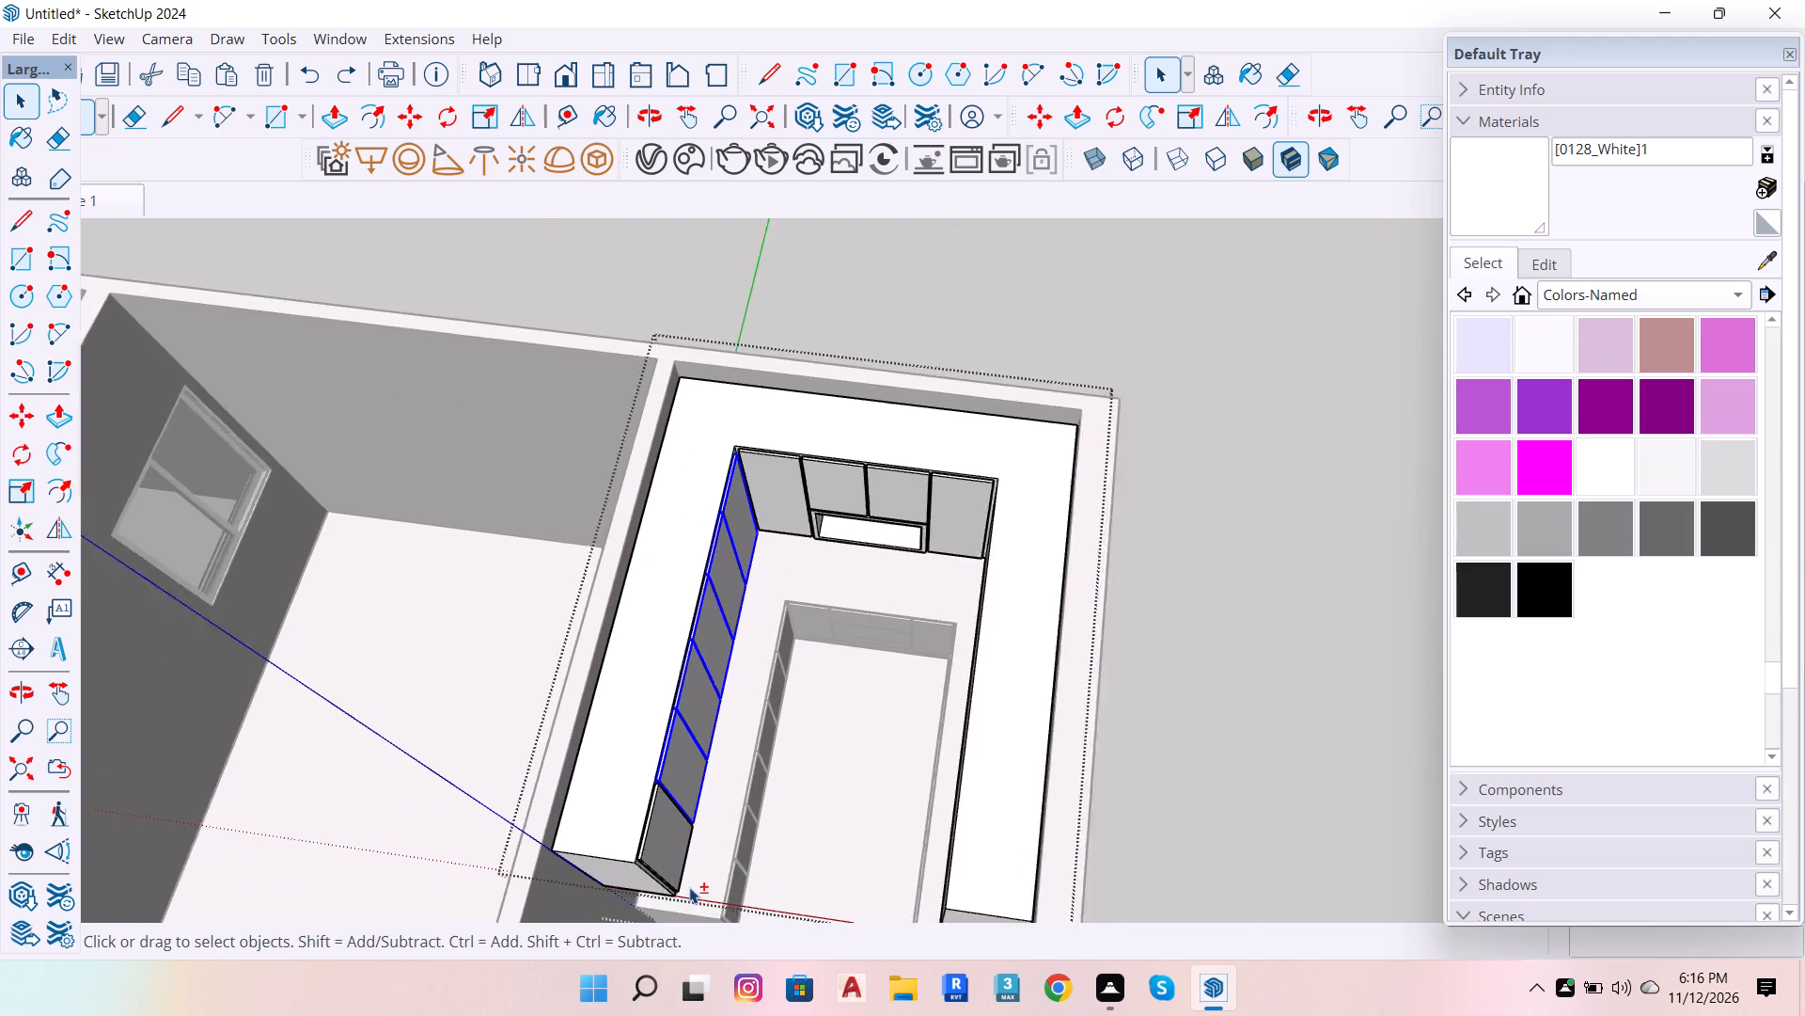
pyautogui.keyDown('shift'); pyautogui.scroll(3, 689, 887); pyautogui.keyUp('shift')
pyautogui.keyDown('shift'); pyautogui.click(671, 834); pyautogui.keyUp('shift')
pyautogui.scroll(-6, 646, 818)
pyautogui.scroll(11, 745, 497)
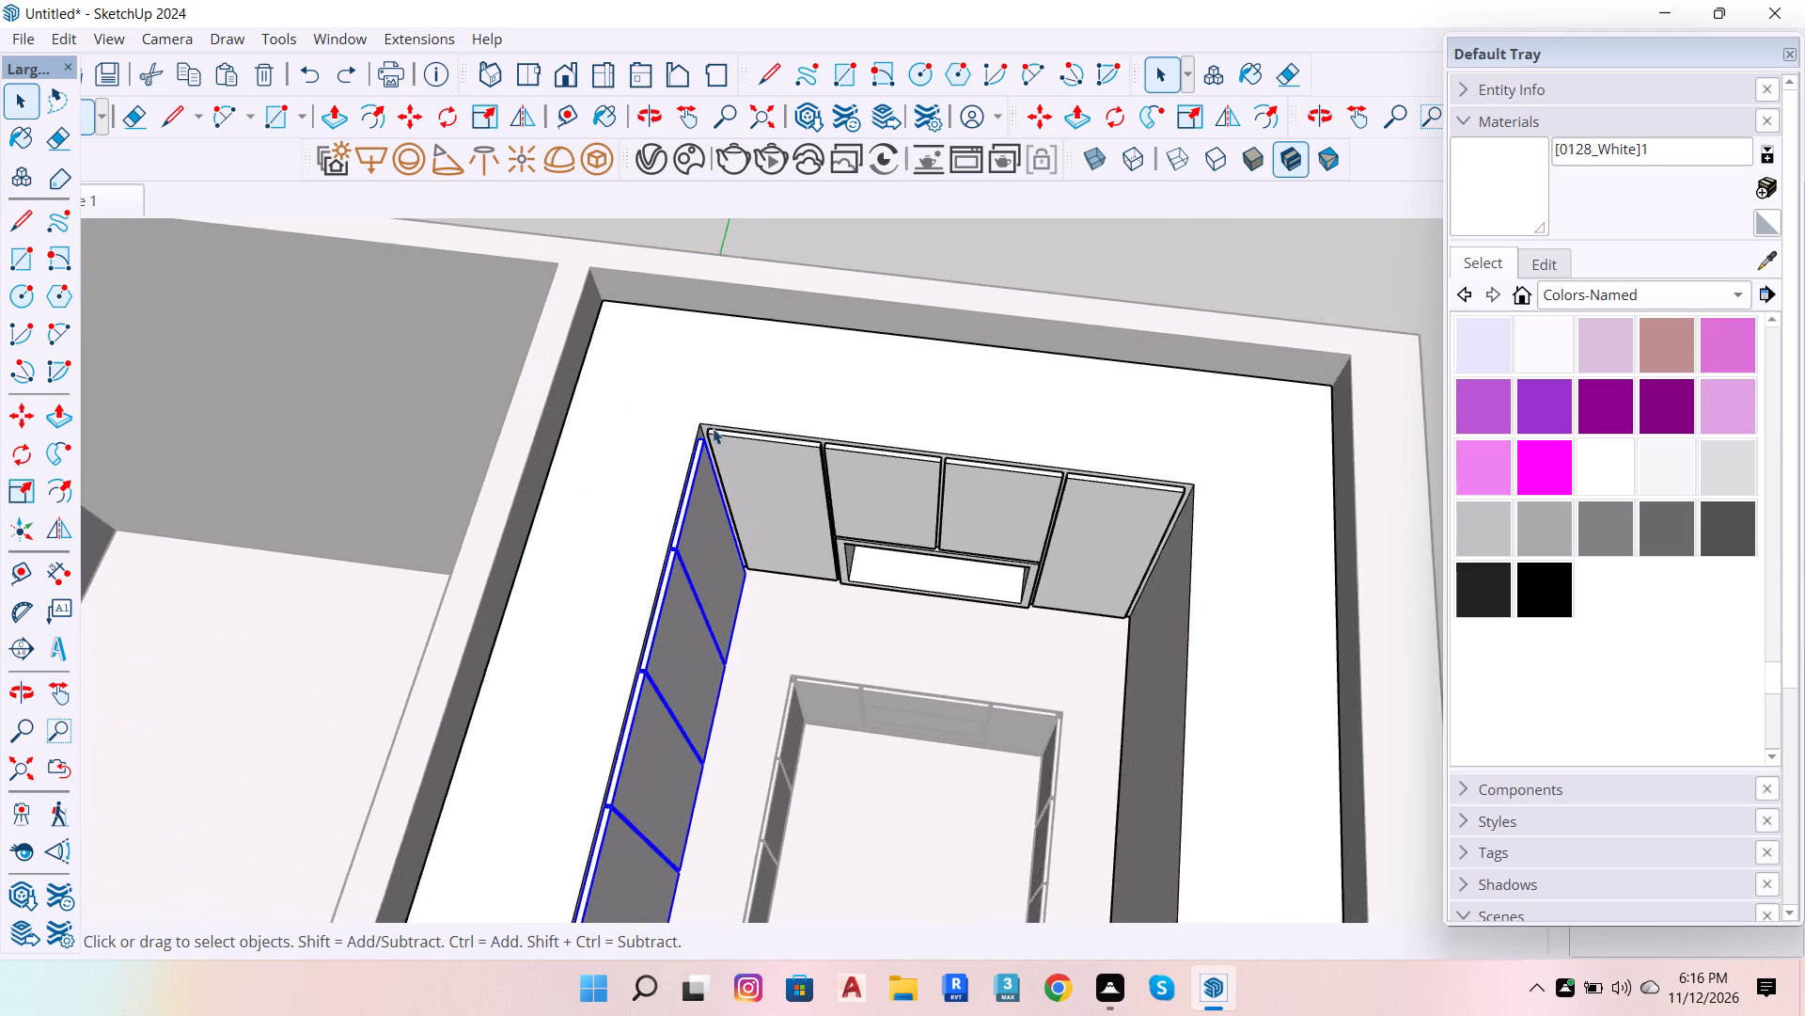
pyautogui.scroll(9, 713, 428)
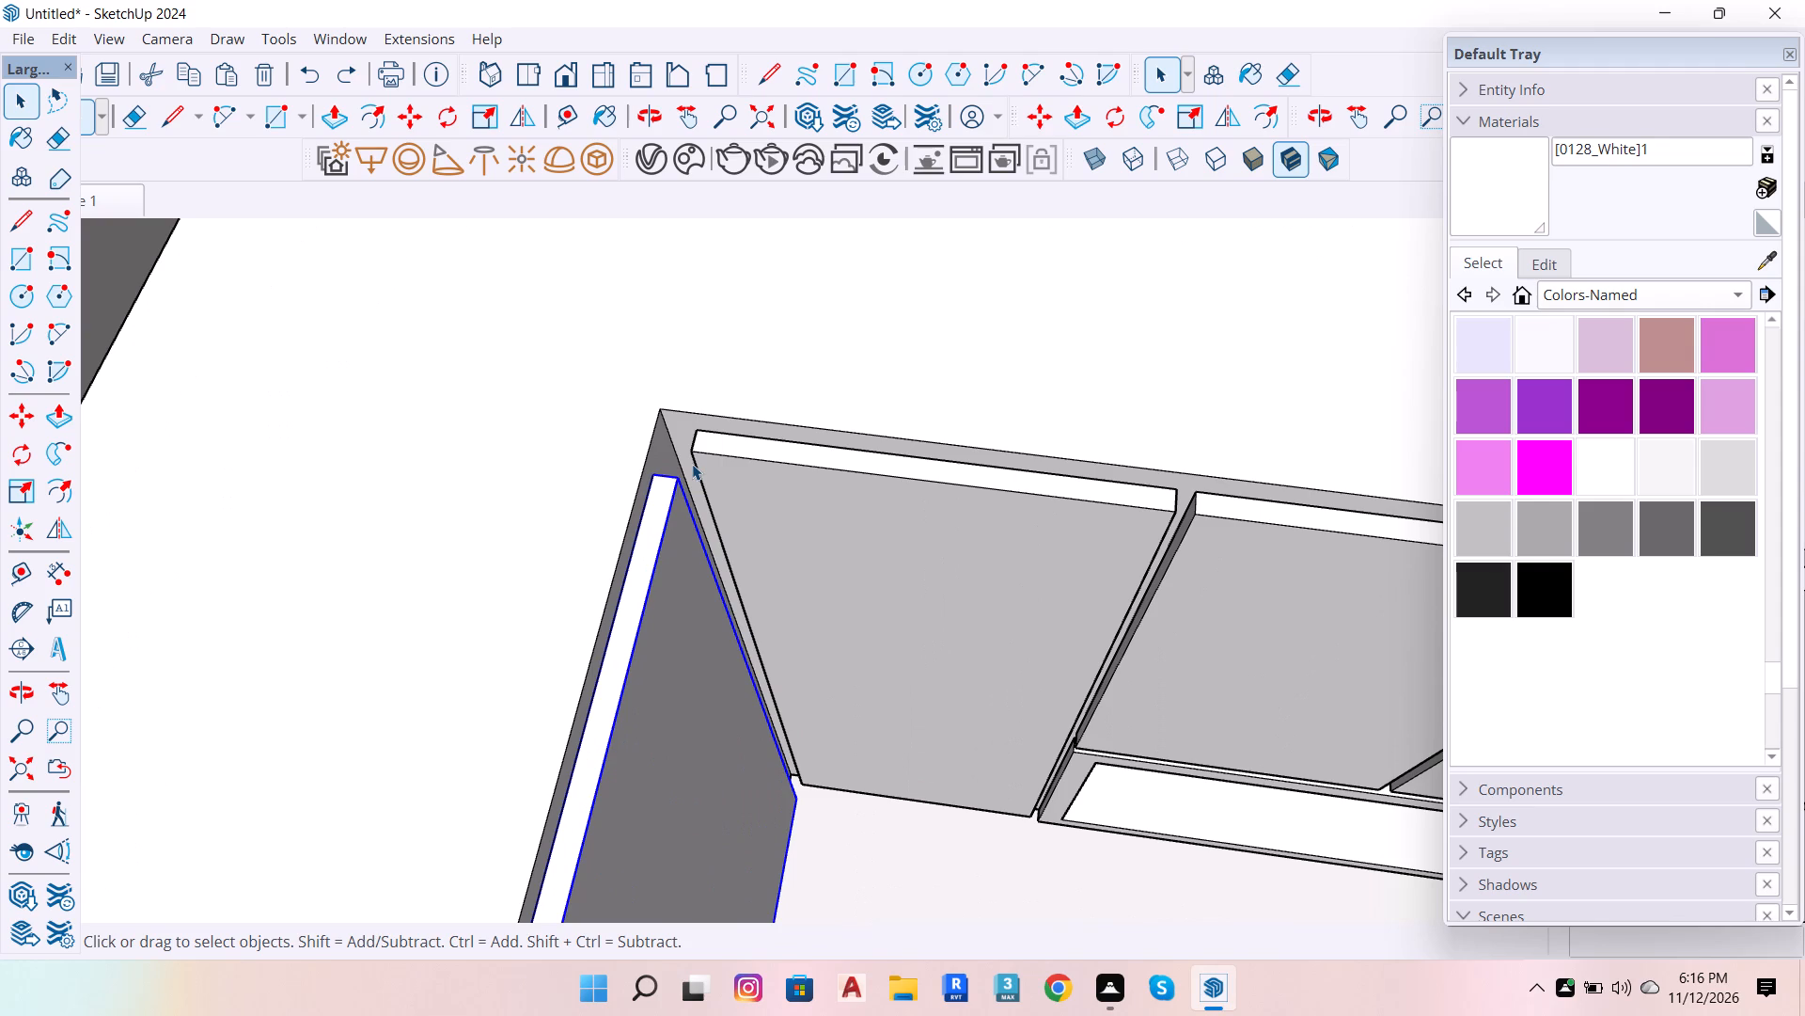
pyautogui.press('m')
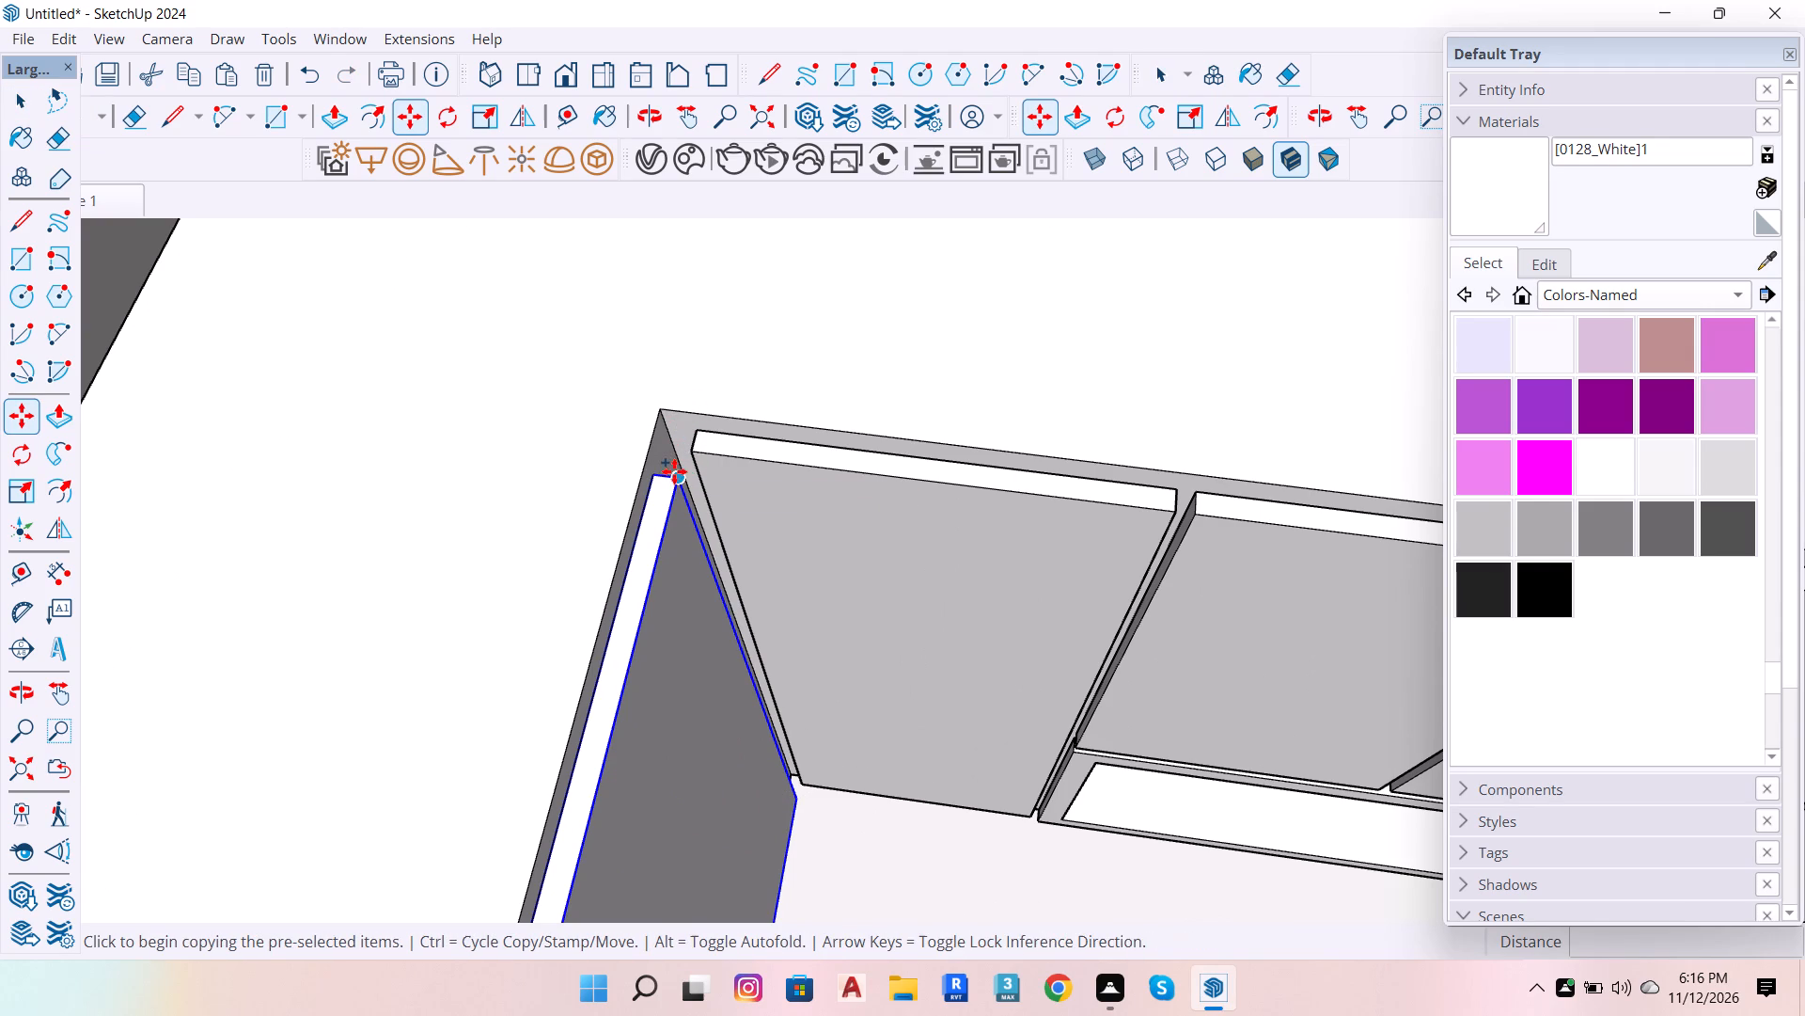
pyautogui.click(693, 406)
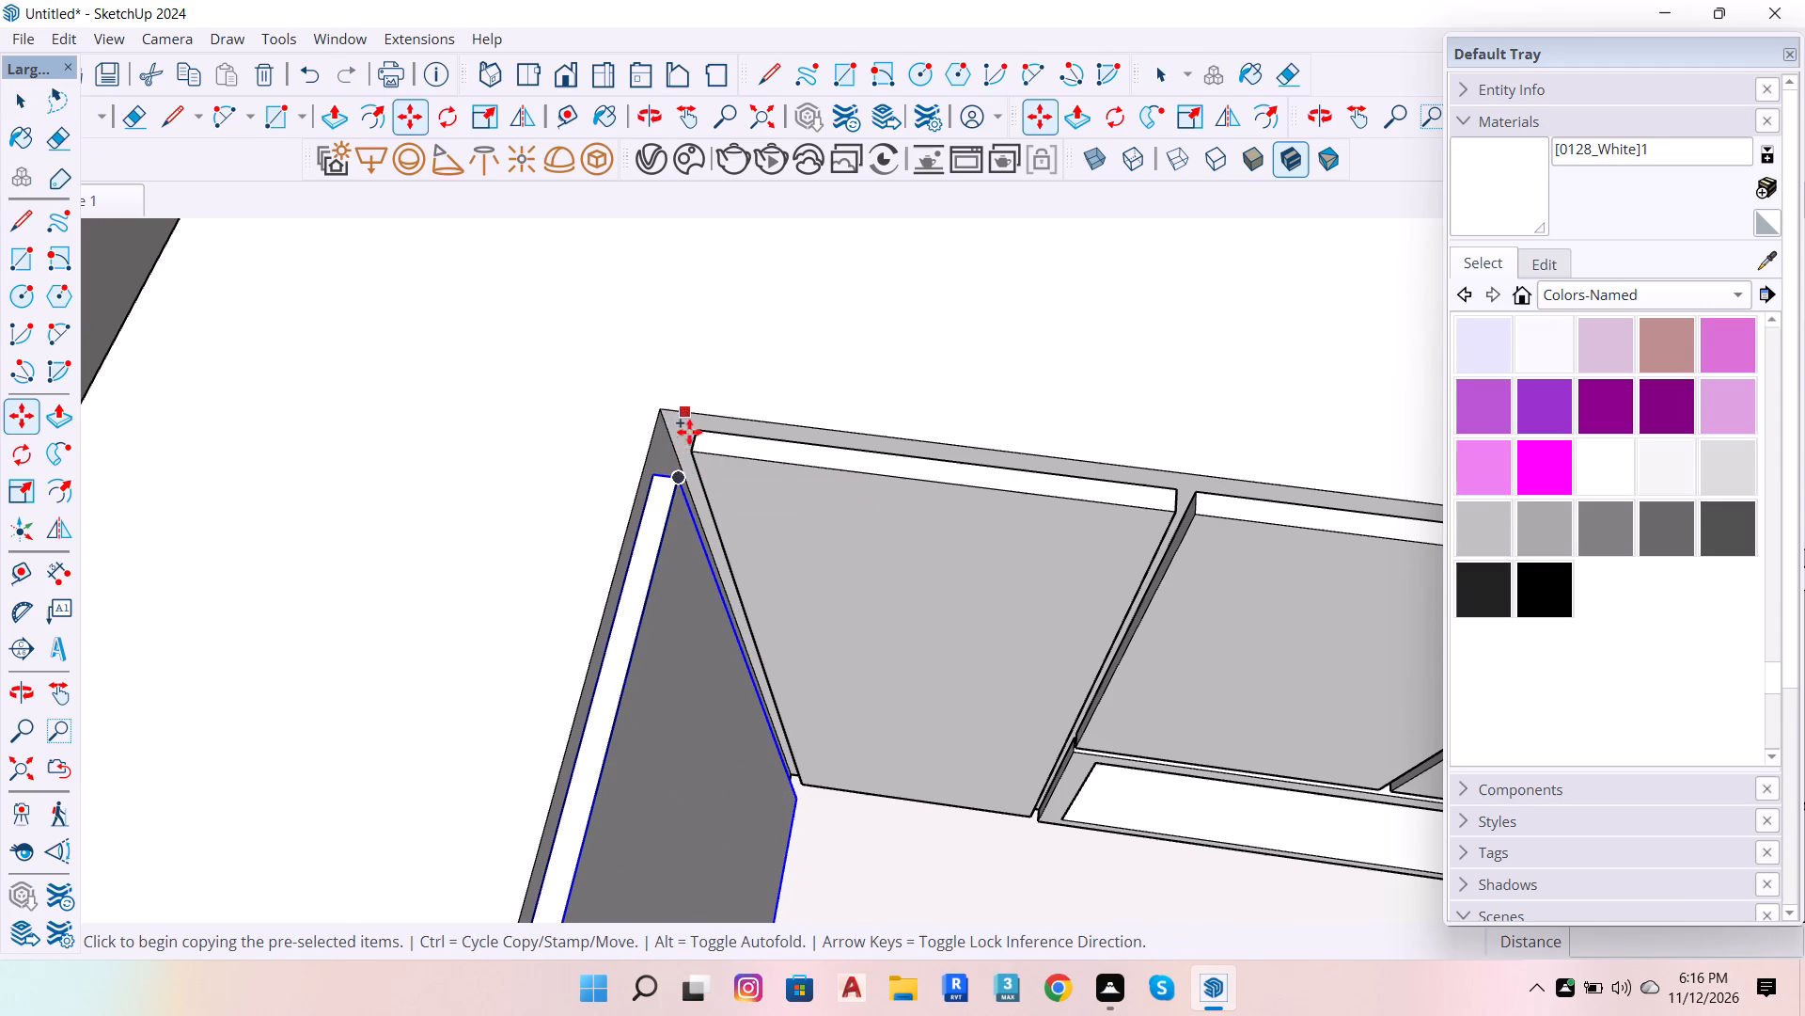
pyautogui.scroll(-12, 748, 452)
pyautogui.scroll(6, 1356, 496)
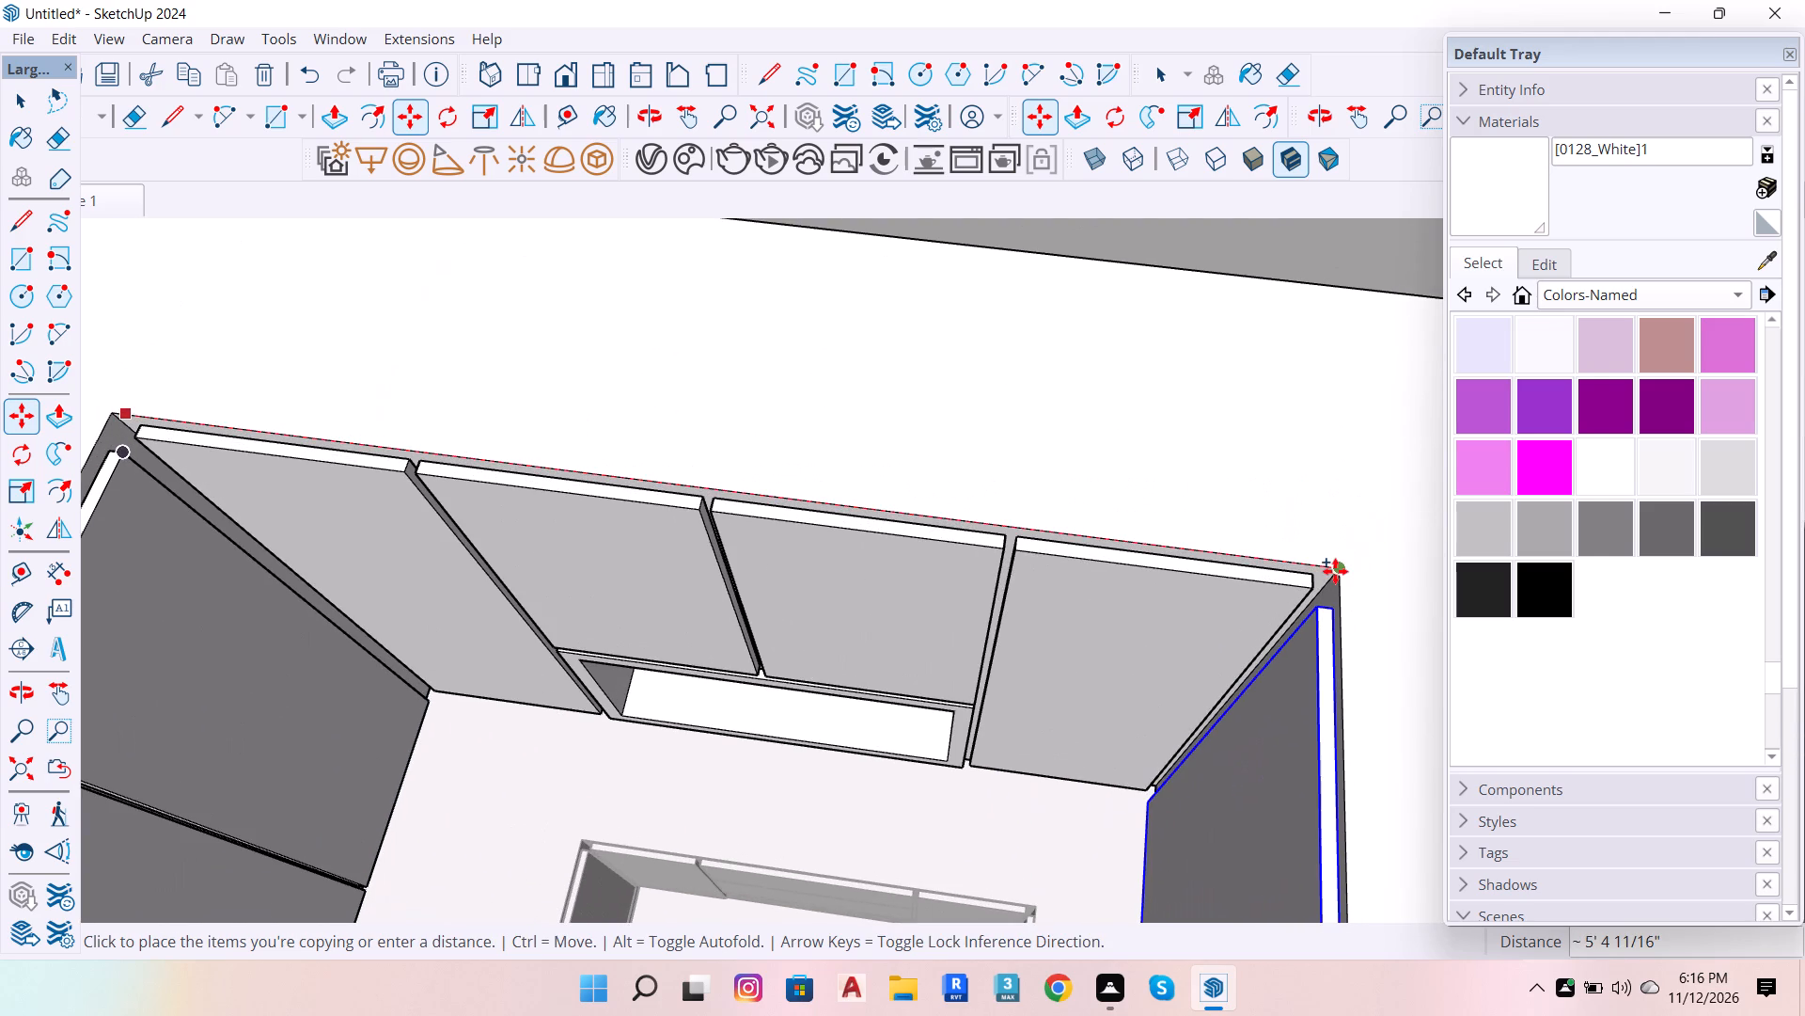
pyautogui.click(1337, 563)
pyautogui.scroll(-6, 847, 470)
pyautogui.press('space')
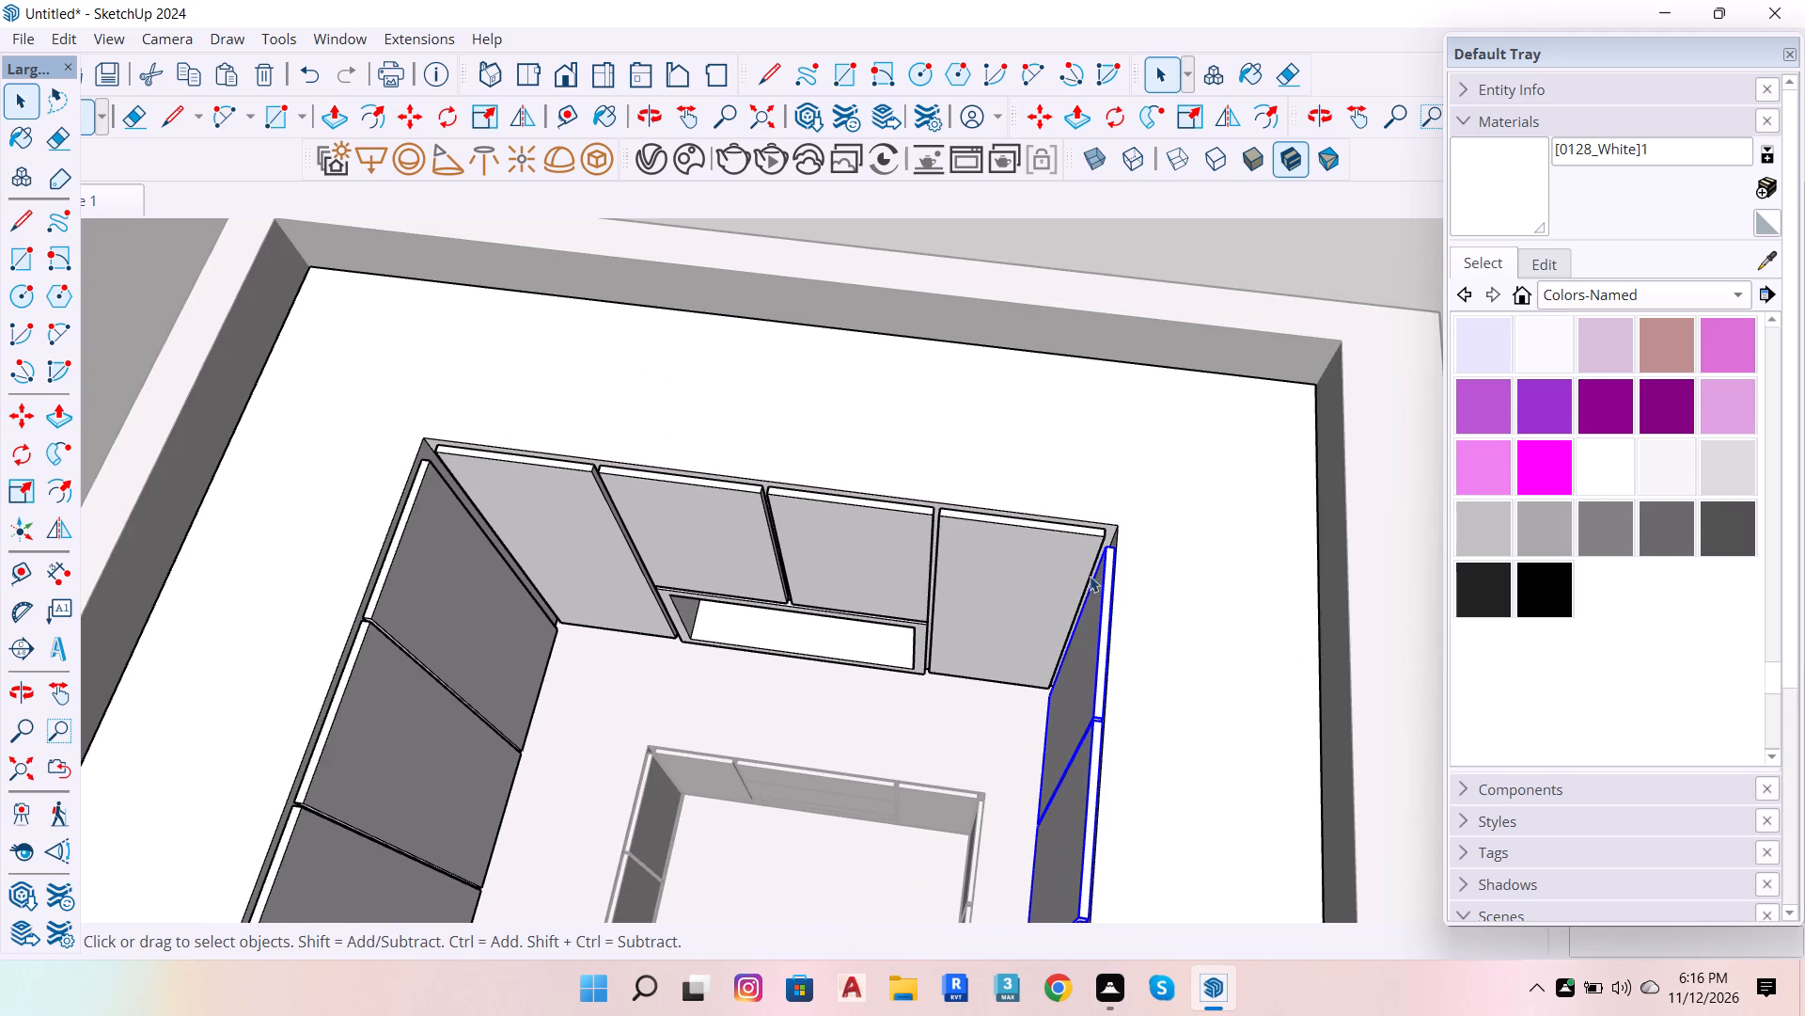
# Check the fit of the copied doors along the opposite run, and close the upper cabinet group for editing.
pyautogui.scroll(-7, 1026, 616)
pyautogui.scroll(6, 1107, 701)
pyautogui.scroll(13, 1053, 576)
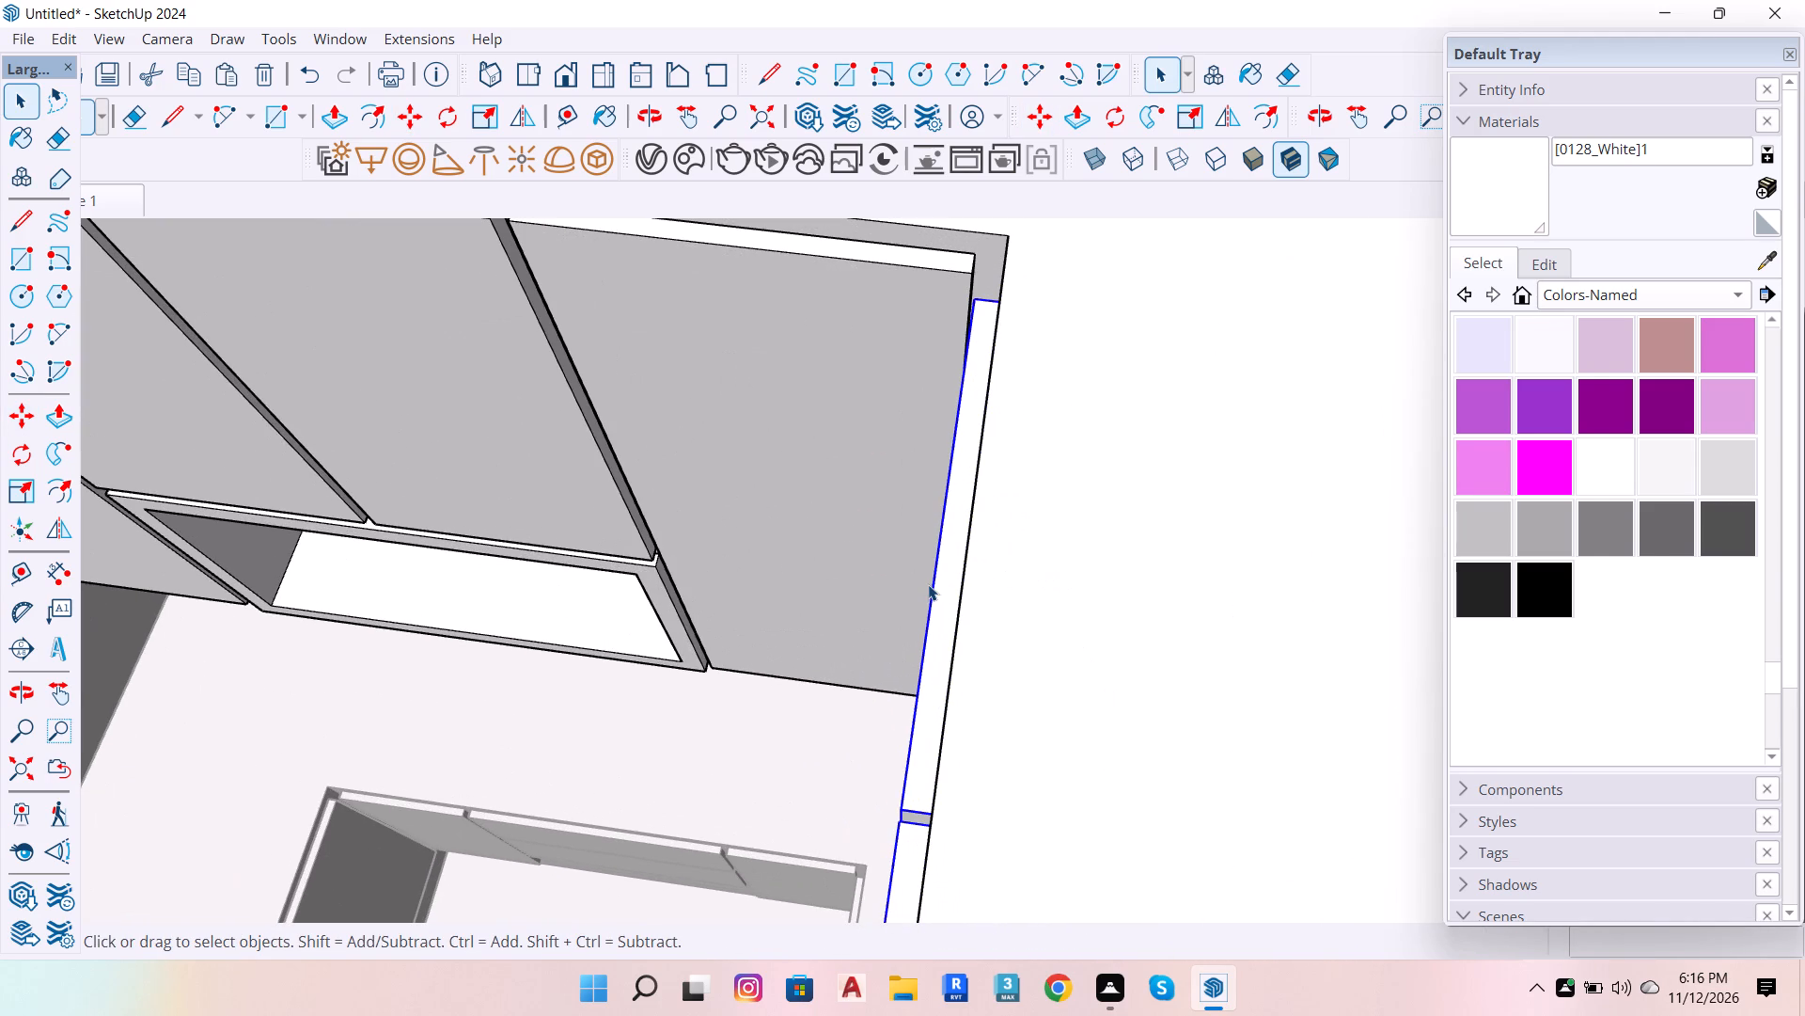
pyautogui.press('o')
pyautogui.moveTo(941, 554); pyautogui.dragTo(1353, 546)
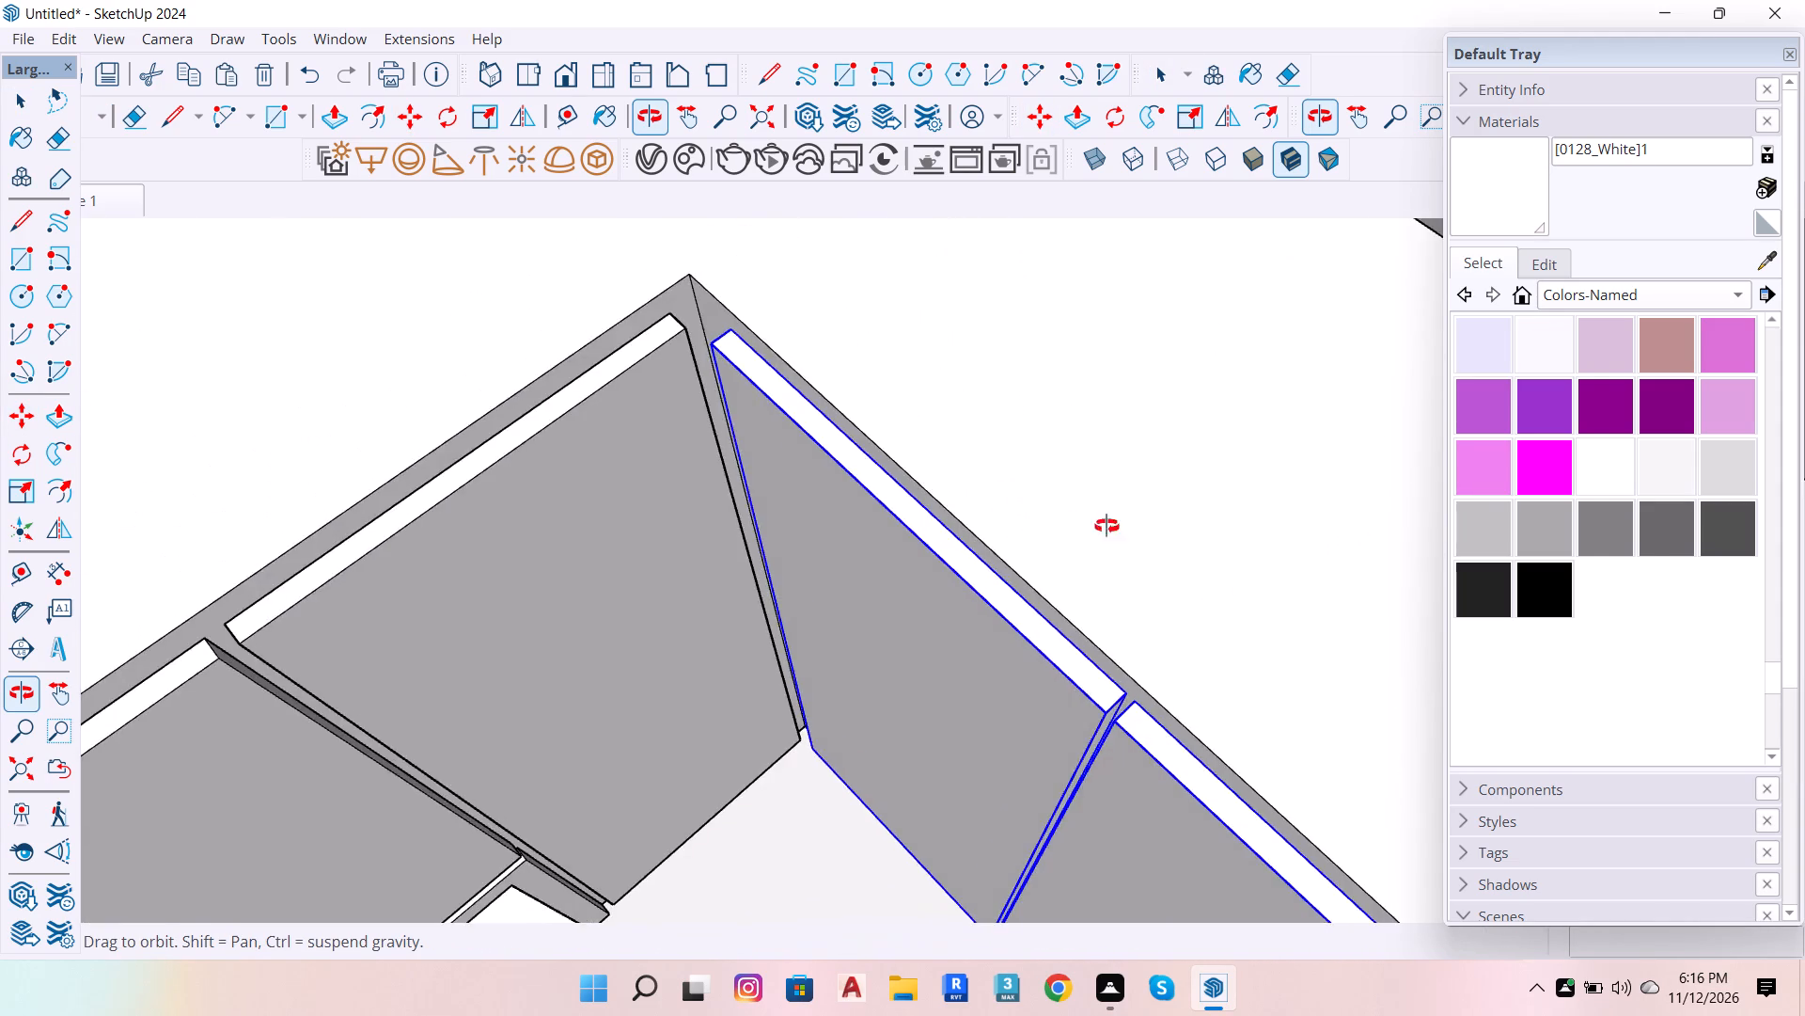
pyautogui.scroll(-20, 1033, 540)
pyautogui.scroll(-1, 1033, 540)
pyautogui.moveTo(949, 626); pyautogui.dragTo(1035, 595)
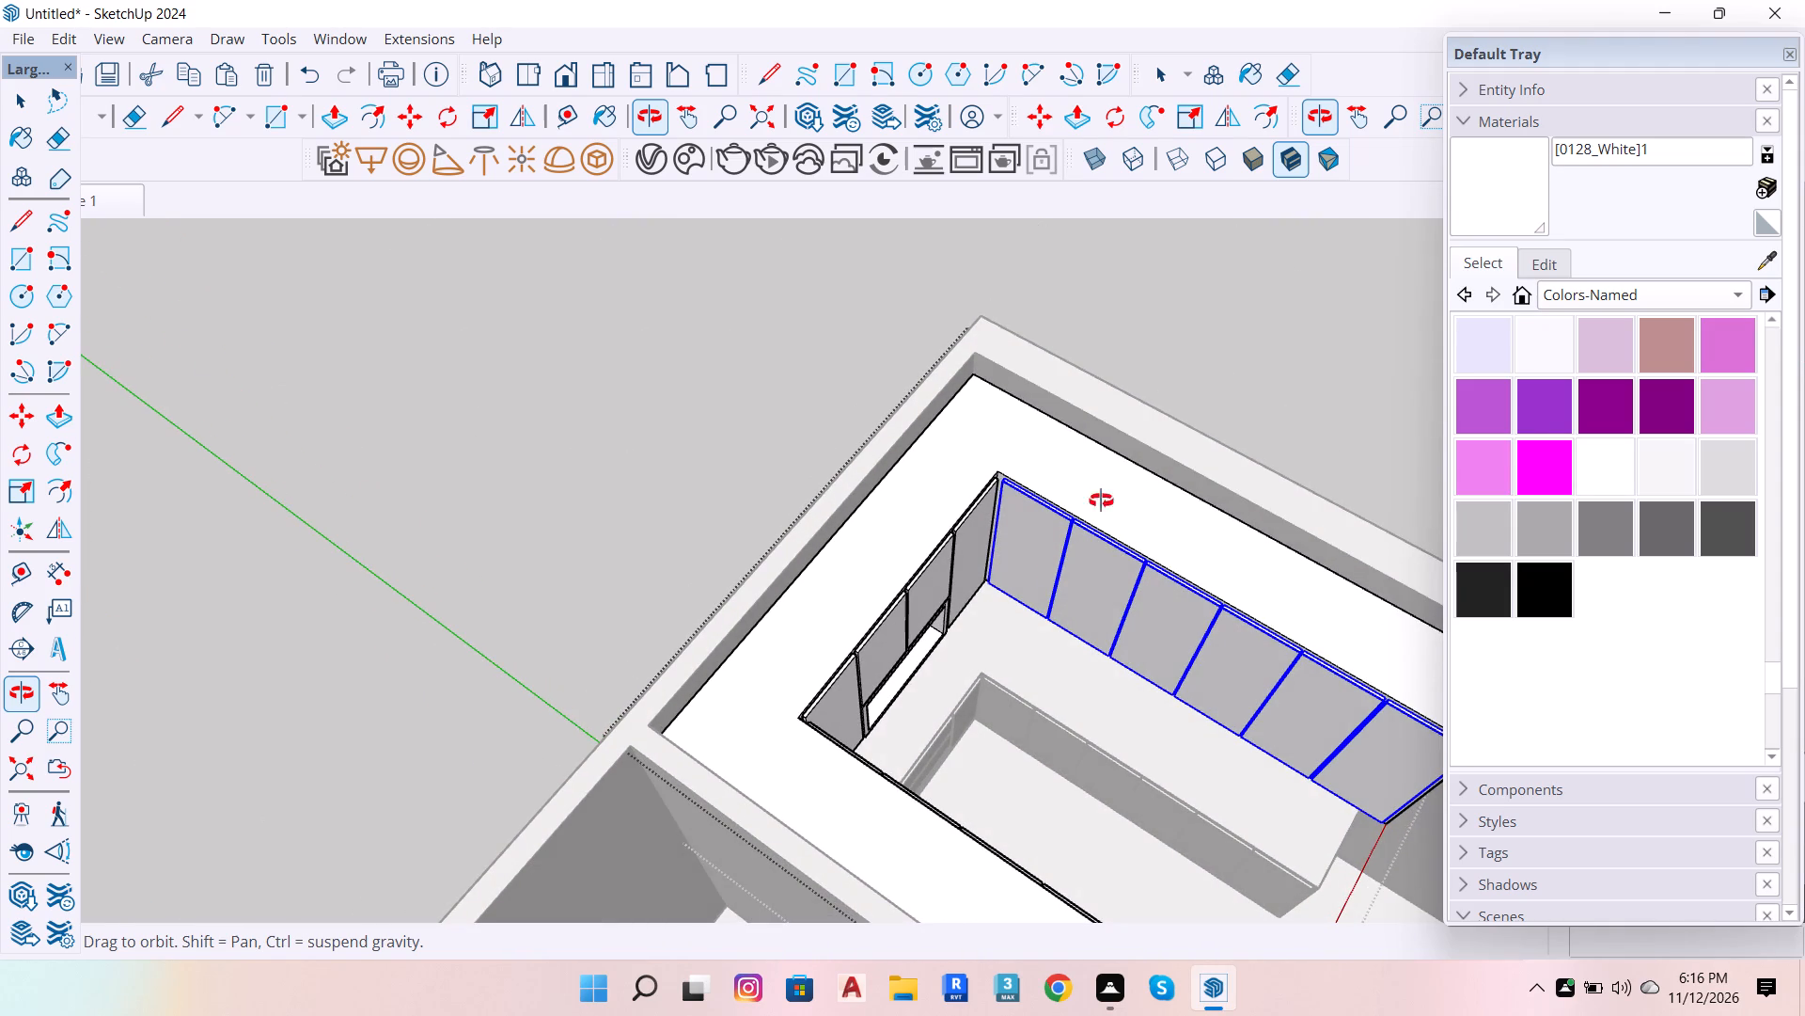
pyautogui.press('space')
pyautogui.doubleClick(1217, 389)
# Examine the upper and lower kitchen cabinets from several angles, and review the kitchen within the whole house.
pyautogui.scroll(7, 942, 625)
pyautogui.scroll(-7, 613, 534)
pyautogui.scroll(-7, 536, 563)
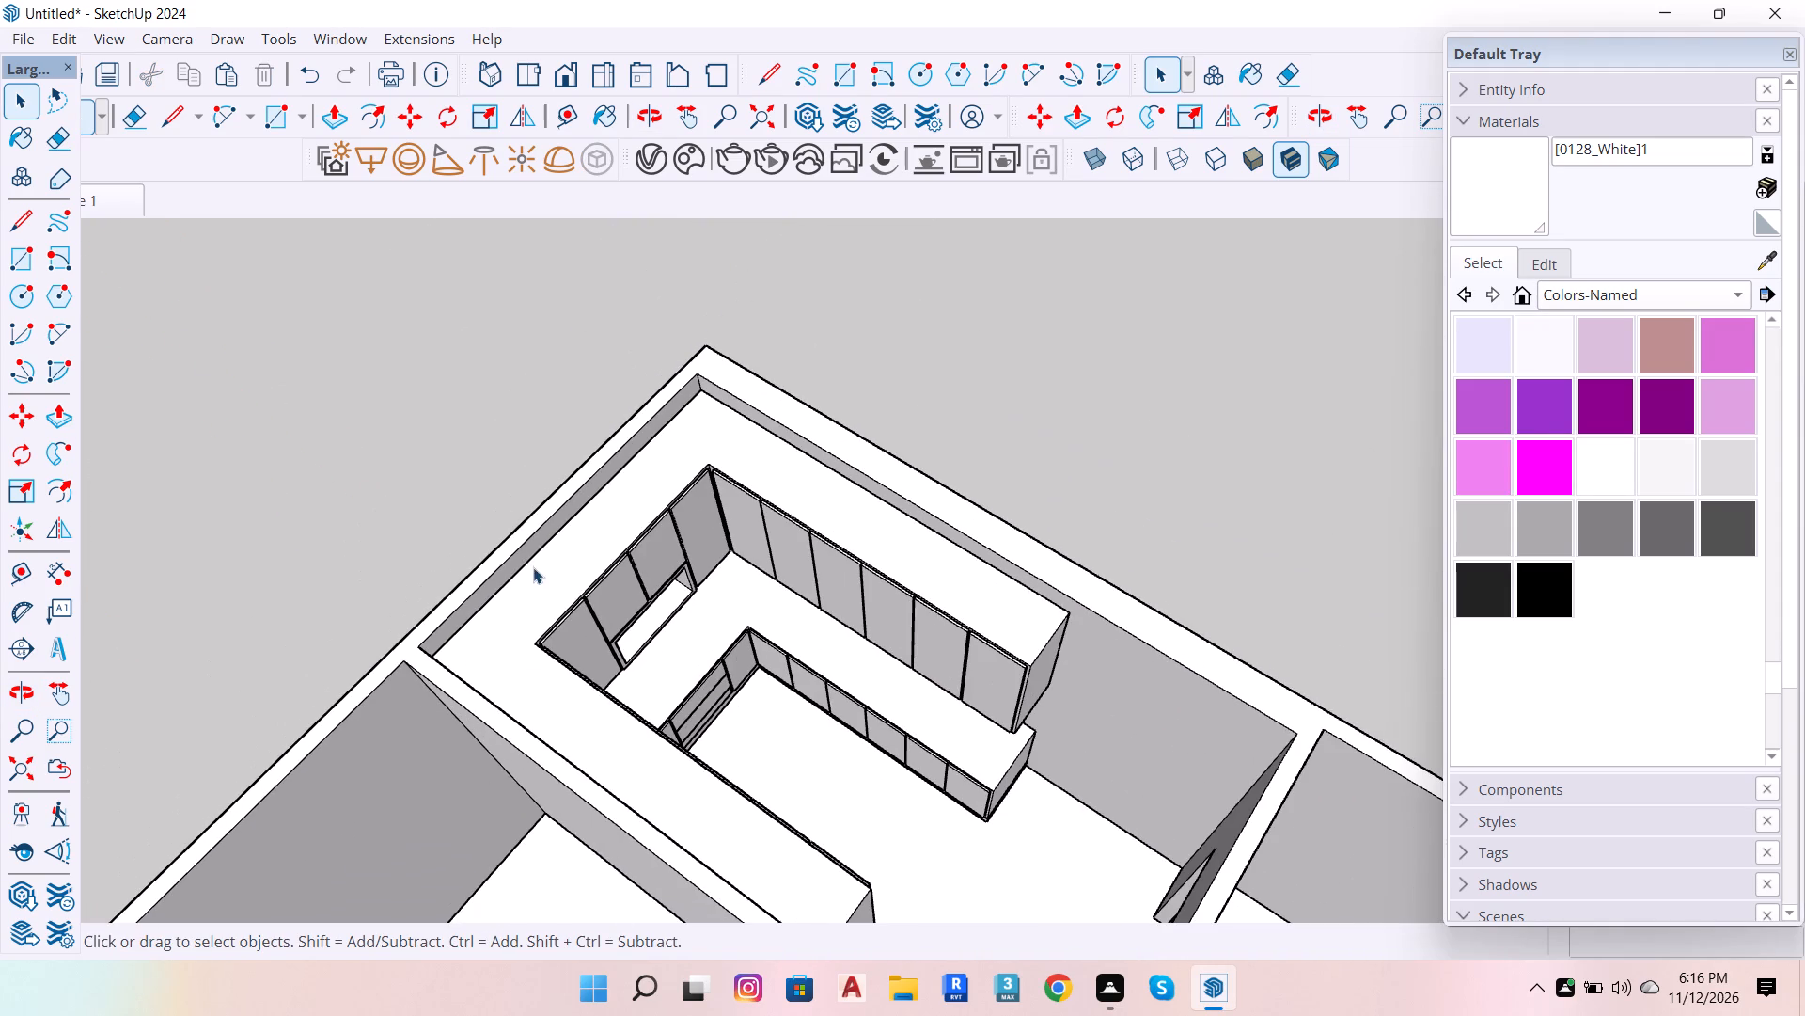
pyautogui.doubleClick(1090, 465)
pyautogui.scroll(7, 932, 688)
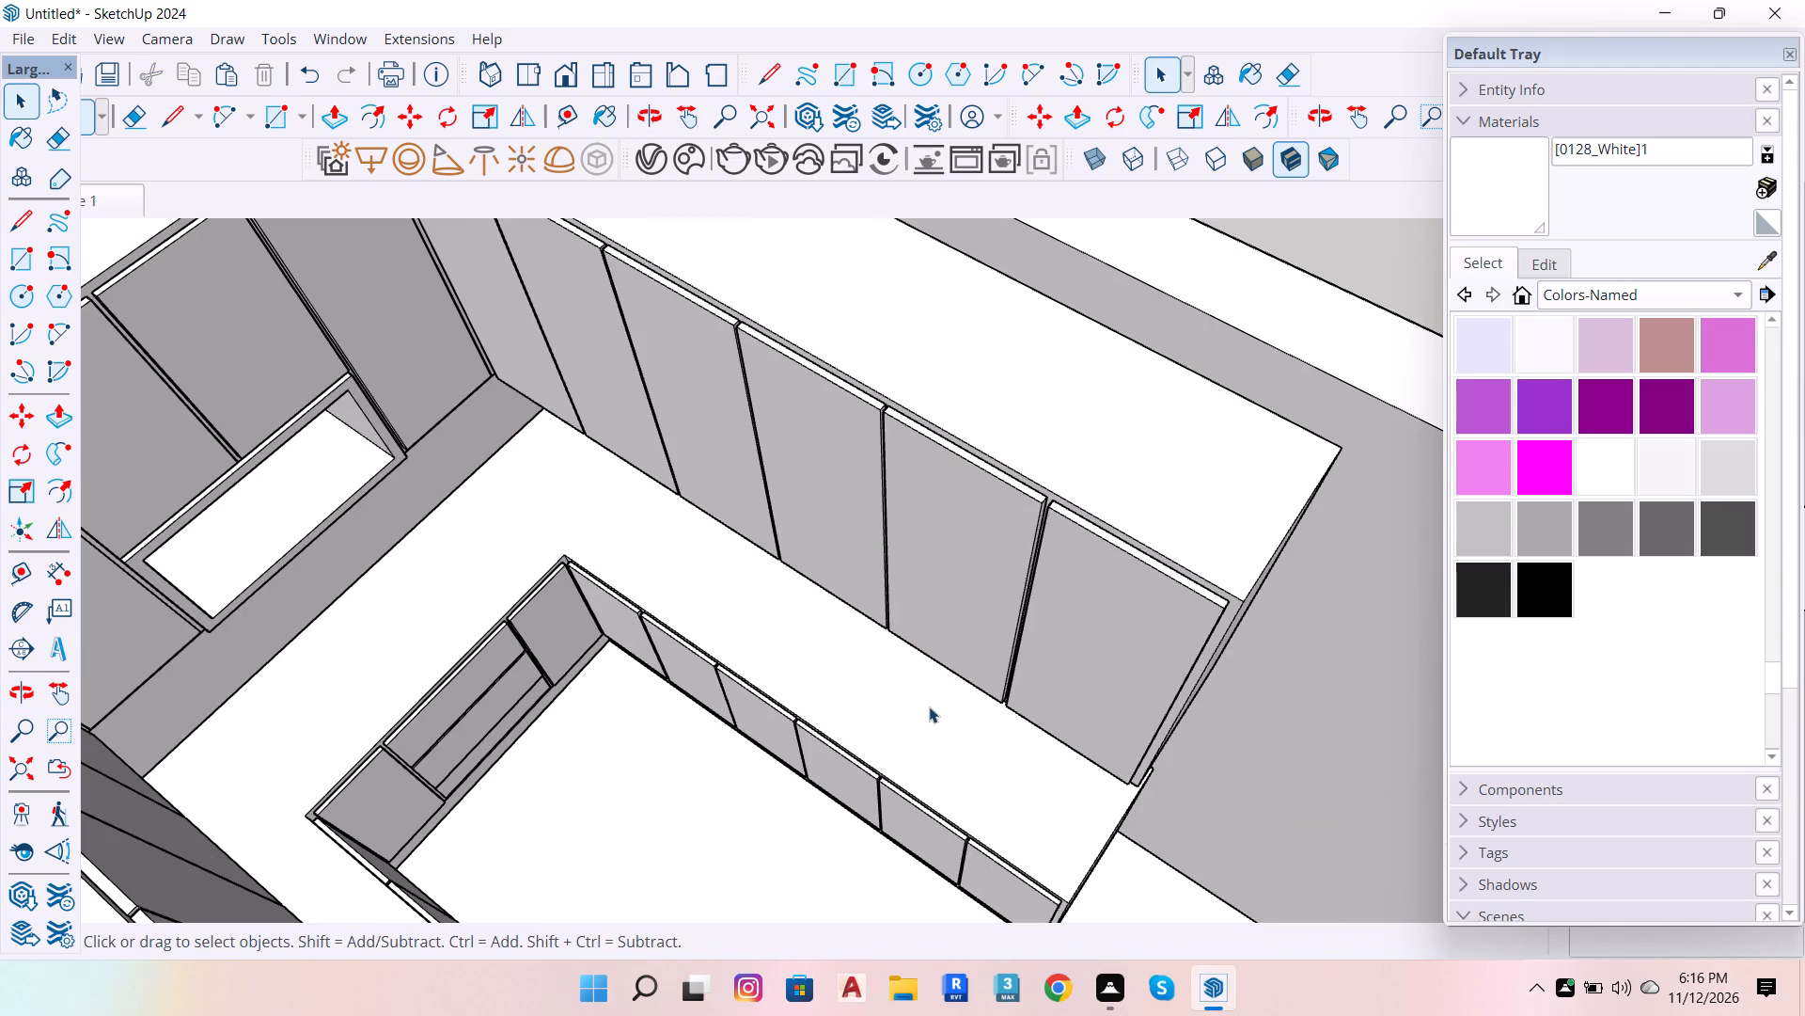
pyautogui.press('i')
pyautogui.press('o')
pyautogui.moveTo(897, 722); pyautogui.dragTo(805, 674)
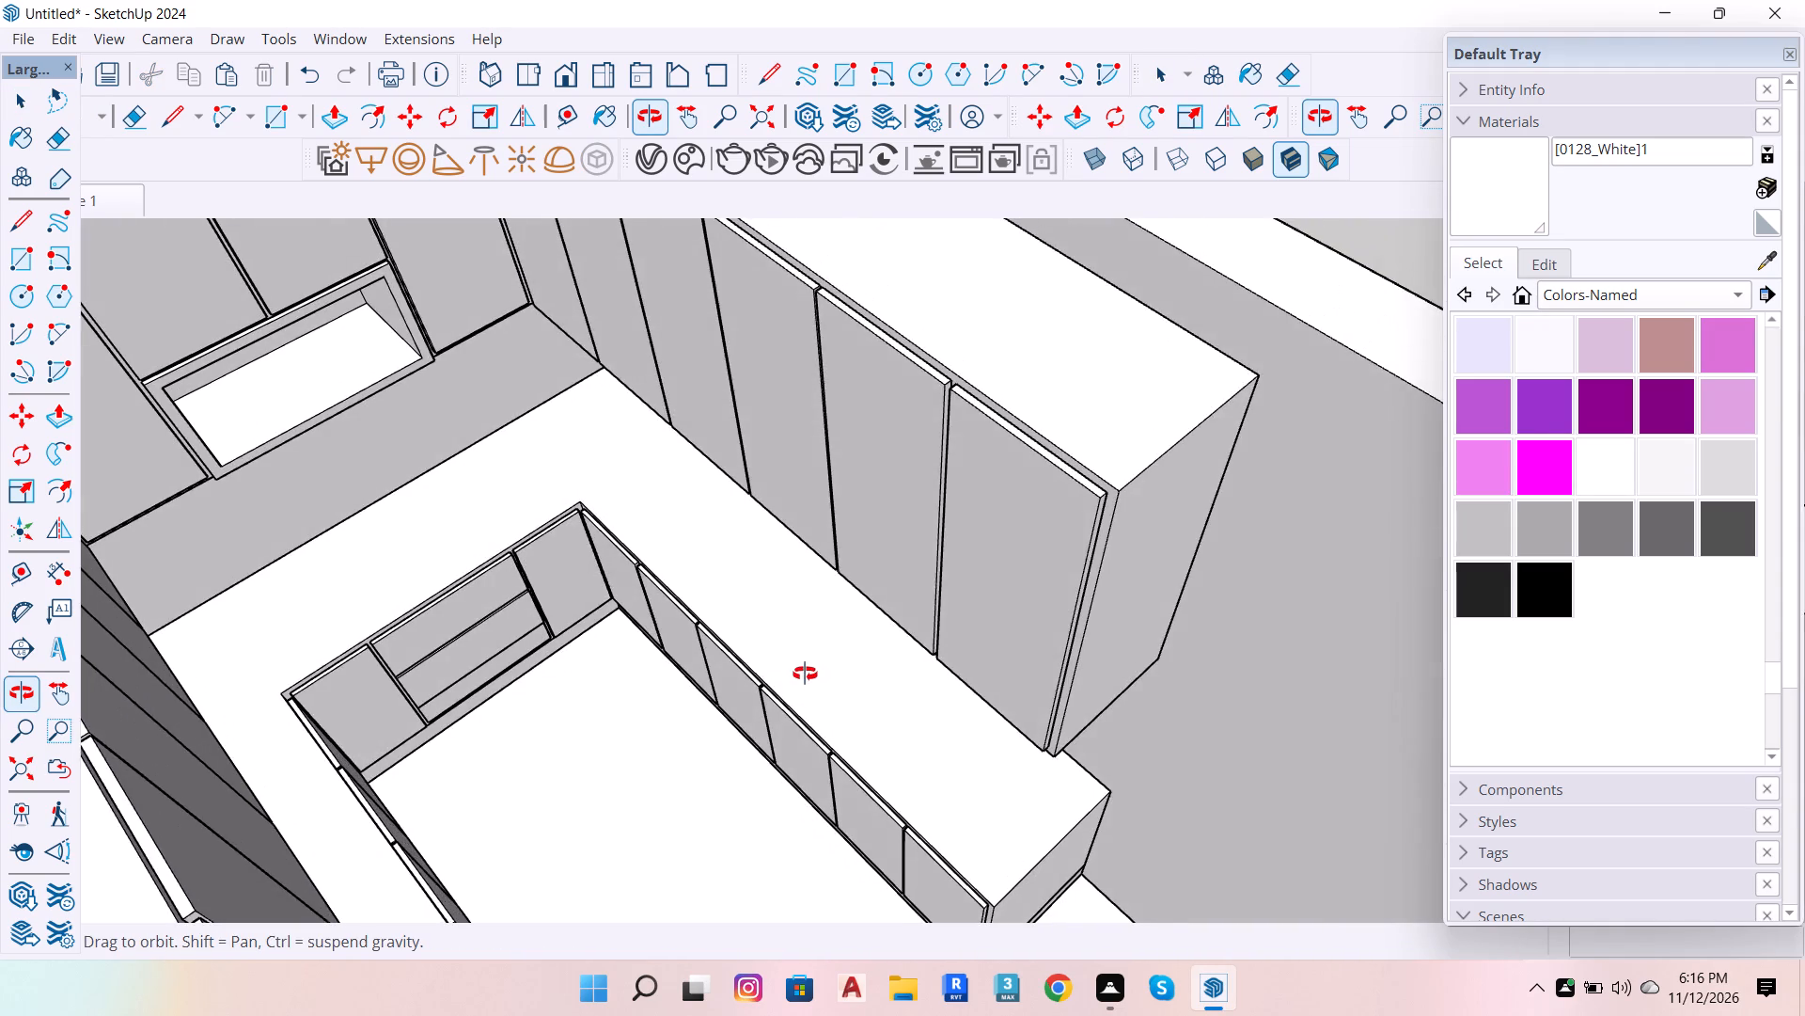
pyautogui.scroll(-6, 805, 674)
pyautogui.scroll(5, 847, 904)
pyautogui.moveTo(1042, 773); pyautogui.dragTo(891, 775)
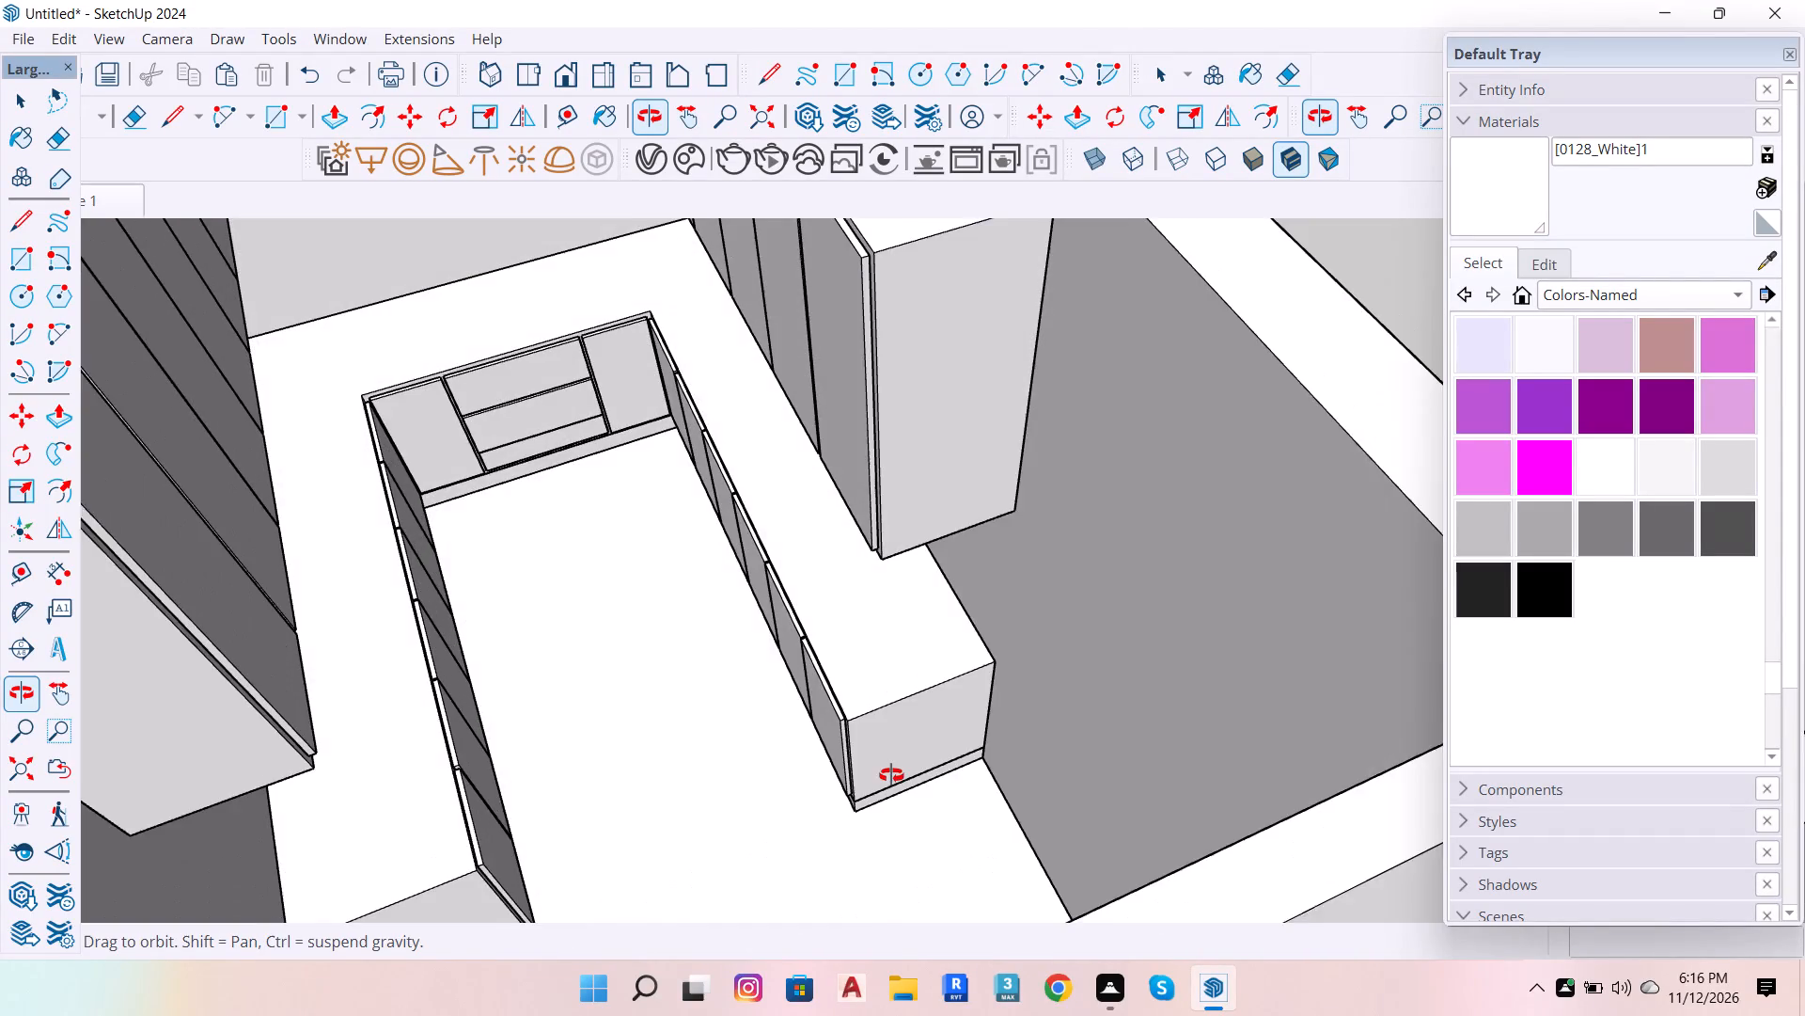
pyautogui.moveTo(891, 775); pyautogui.dragTo(891, 777)
pyautogui.scroll(1, 923, 821)
pyautogui.scroll(-7, 928, 837)
pyautogui.scroll(4, 937, 603)
pyautogui.press('space')
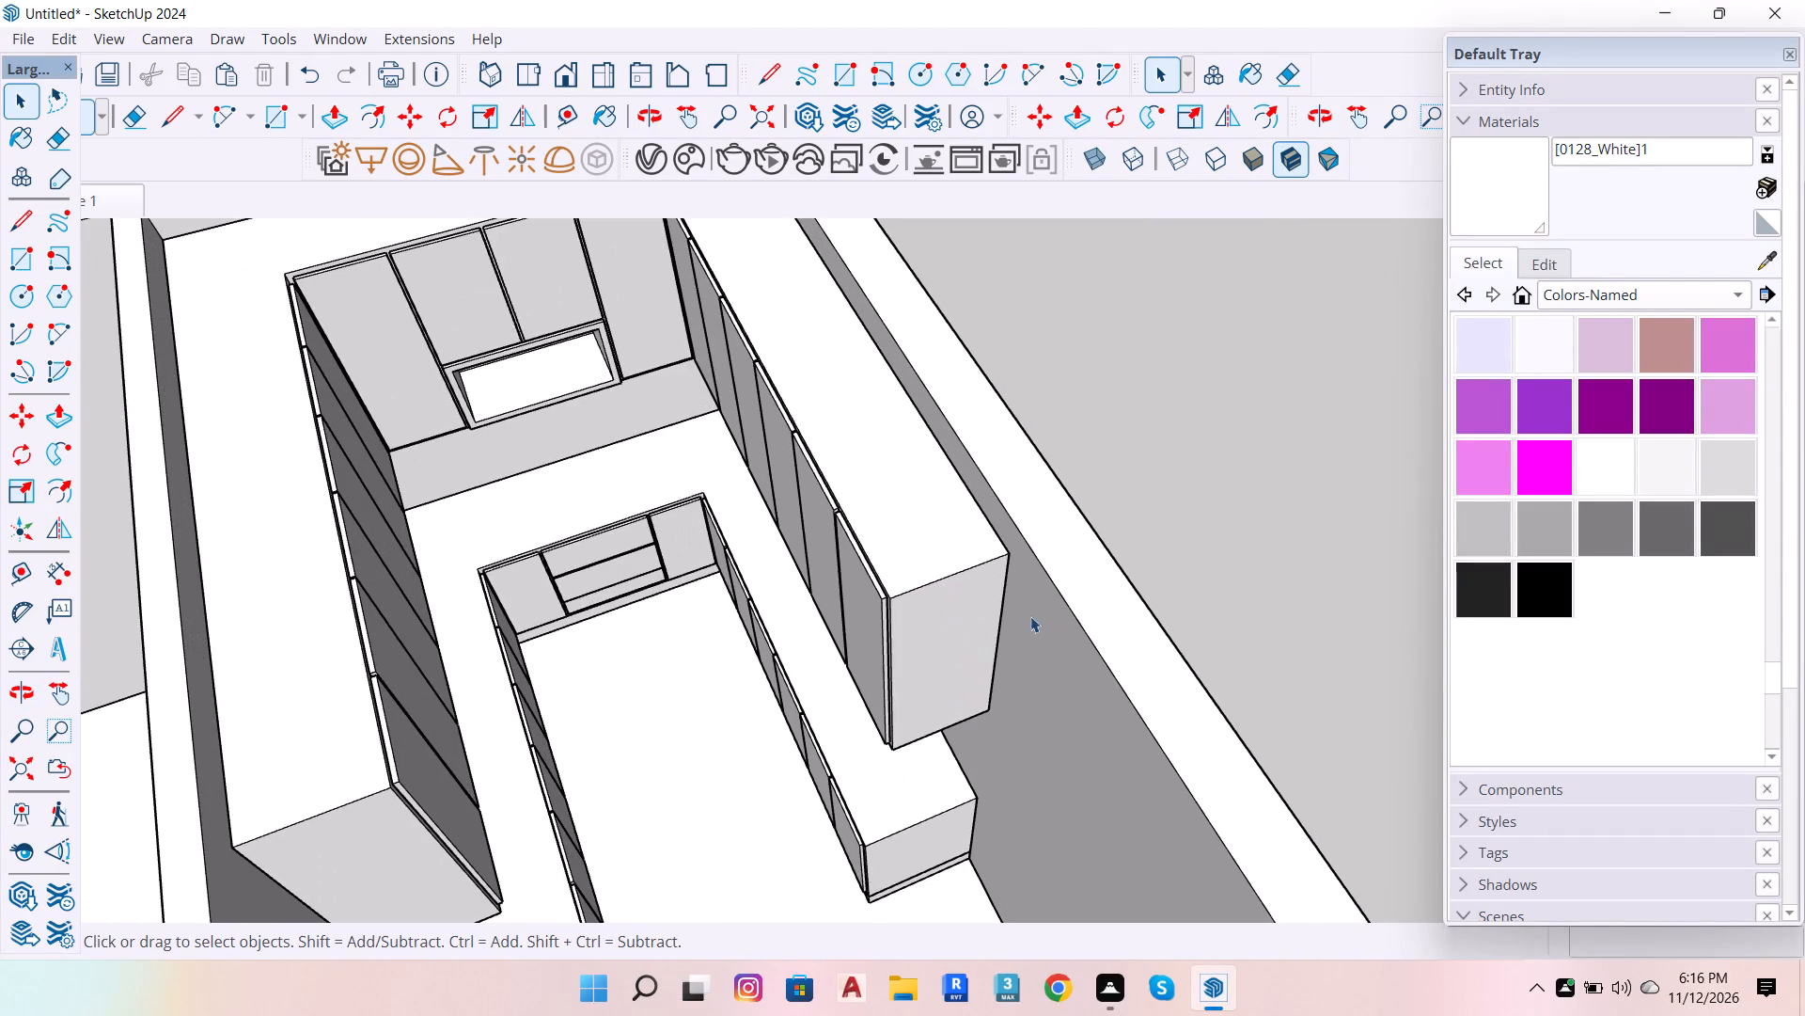
pyautogui.scroll(-7, 1032, 624)
pyautogui.doubleClick(1232, 549)
pyautogui.scroll(-6, 1138, 590)
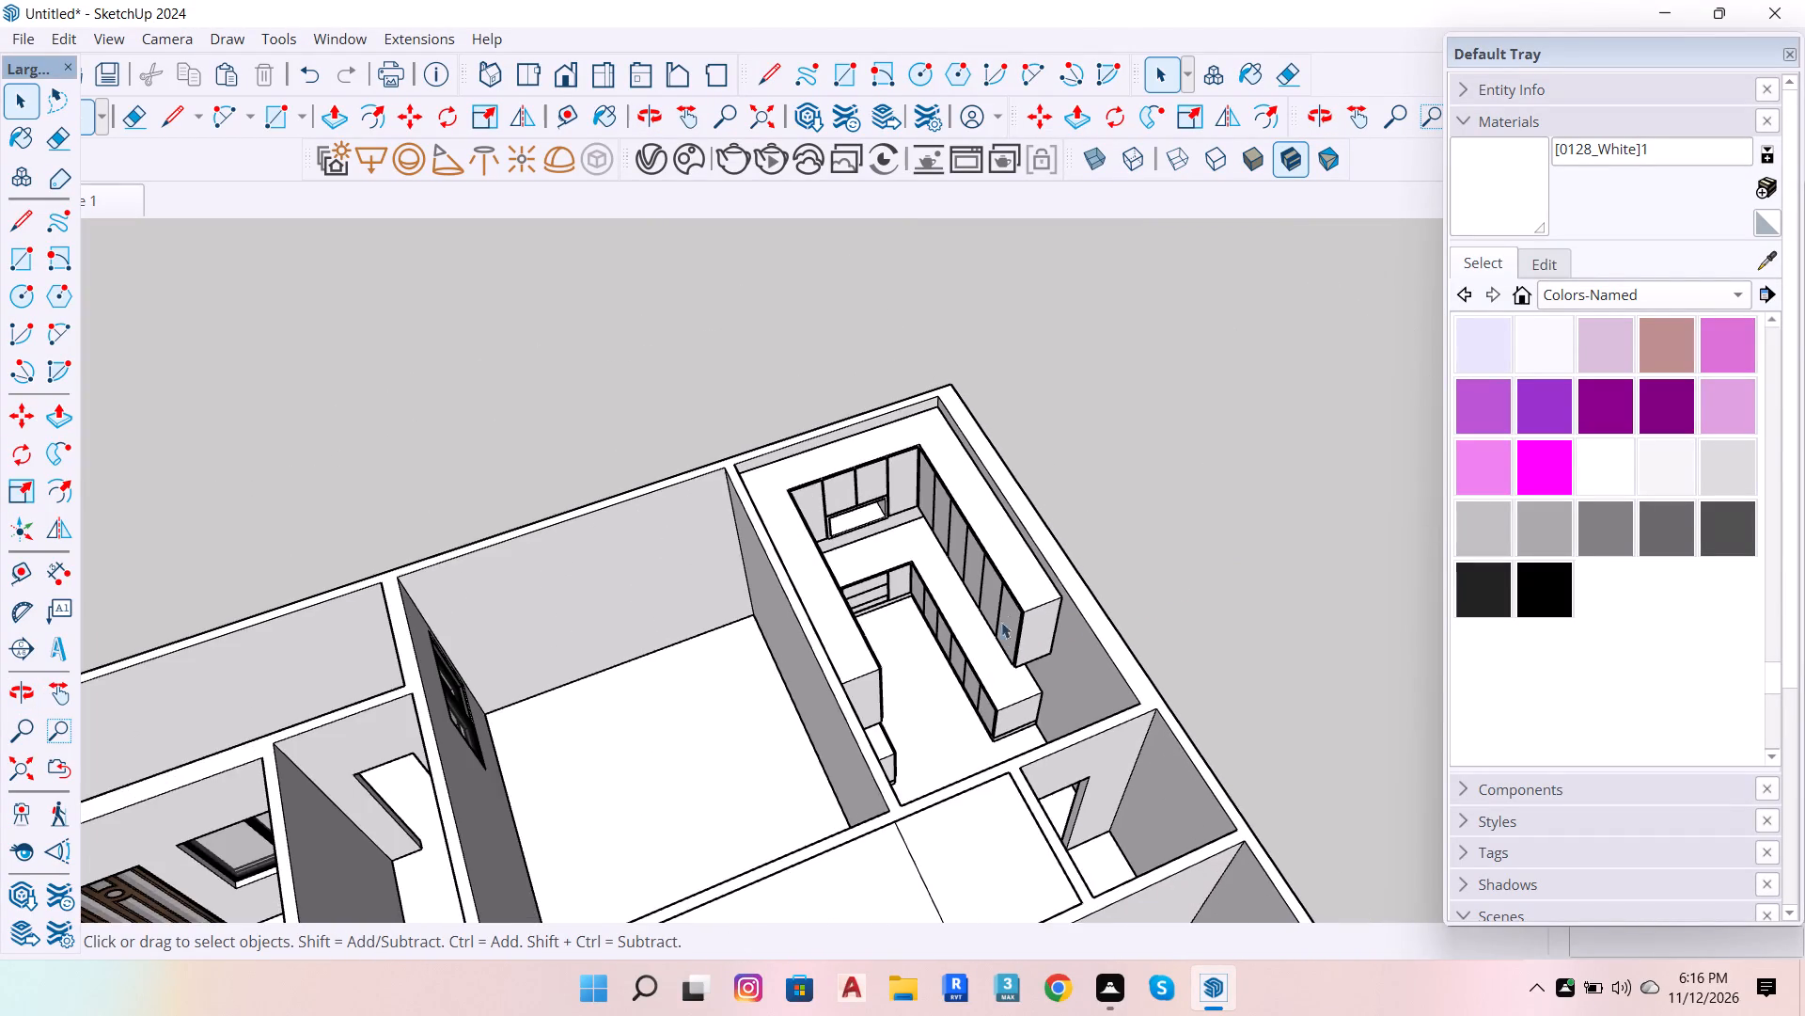
pyautogui.scroll(6, 999, 609)
pyautogui.scroll(-12, 830, 652)
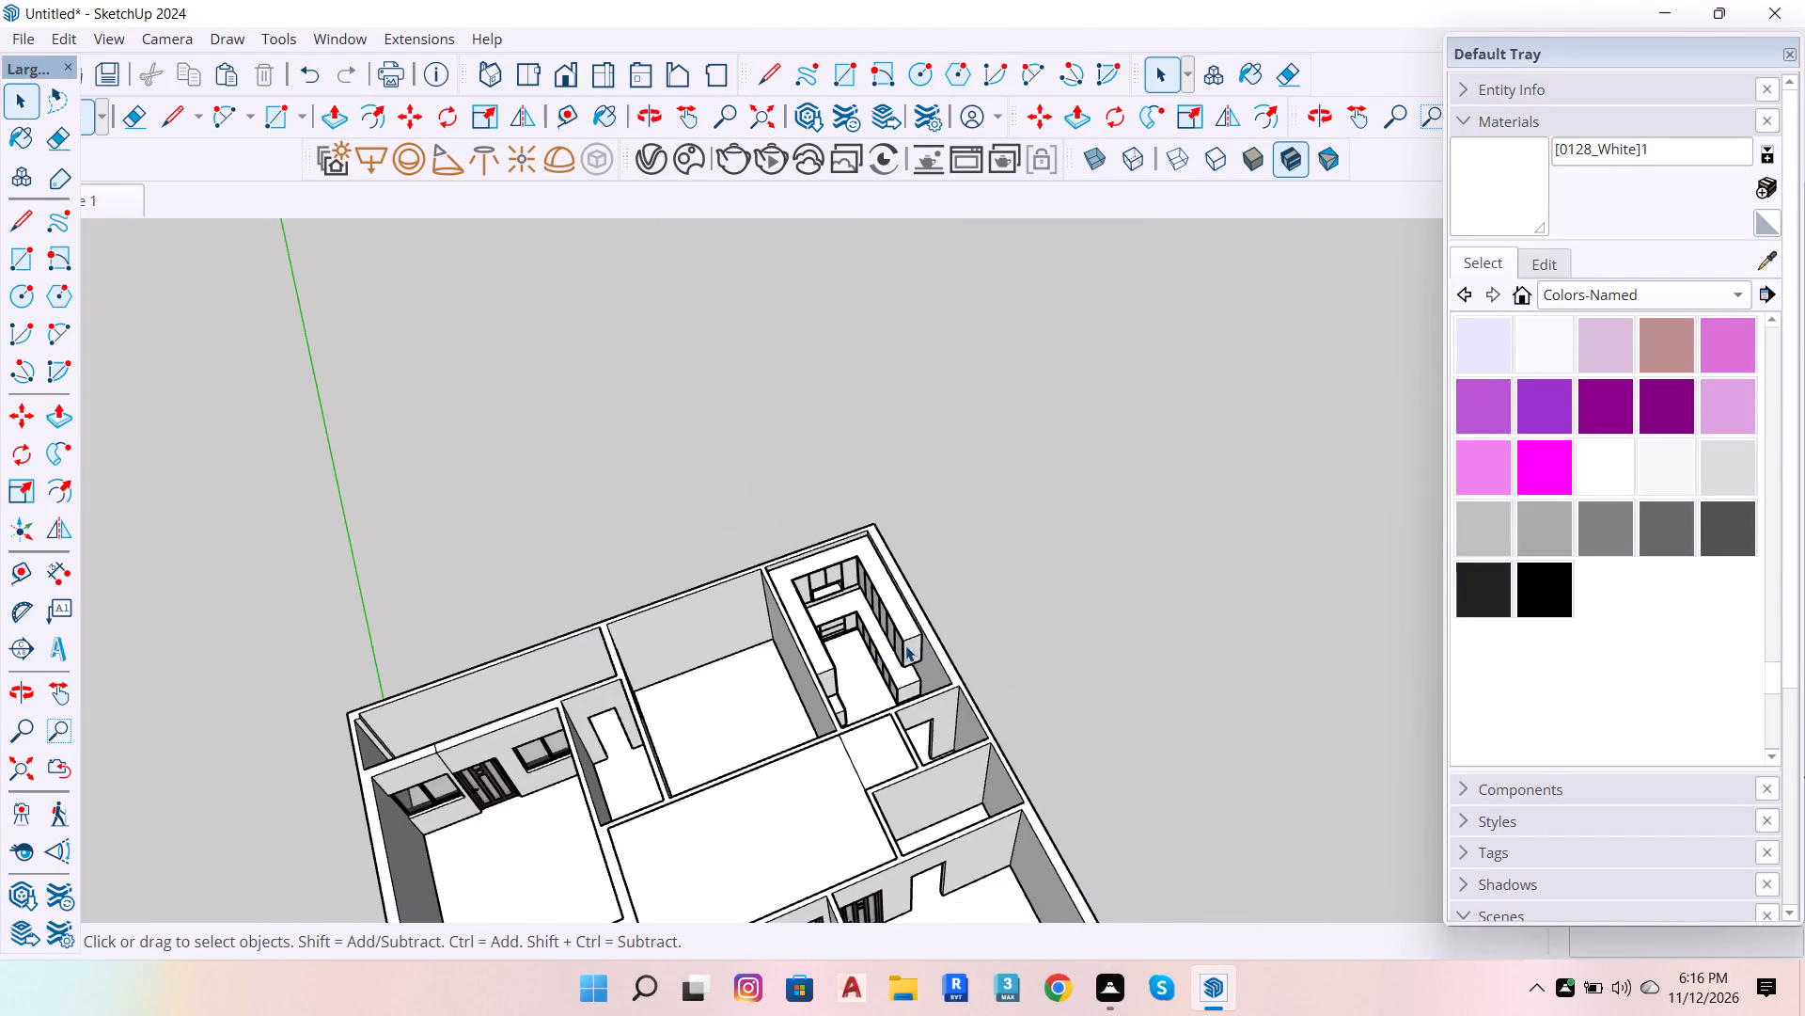
pyautogui.scroll(-4, 945, 613)
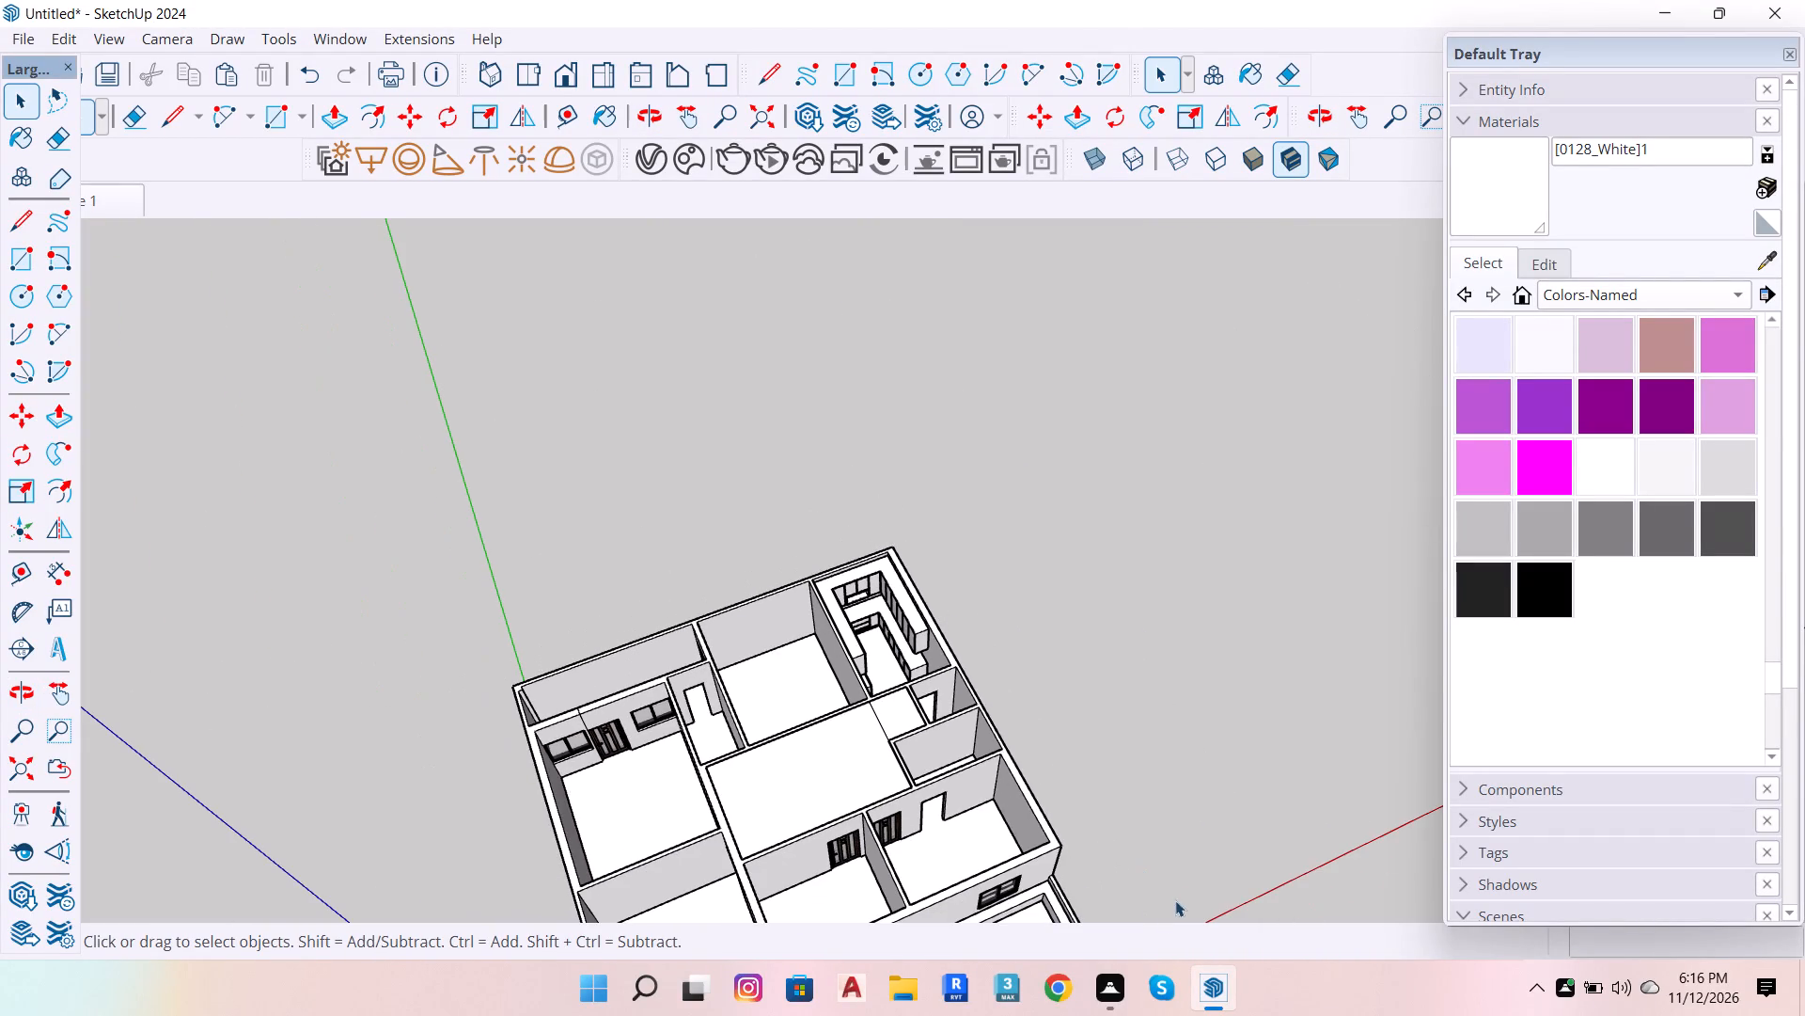
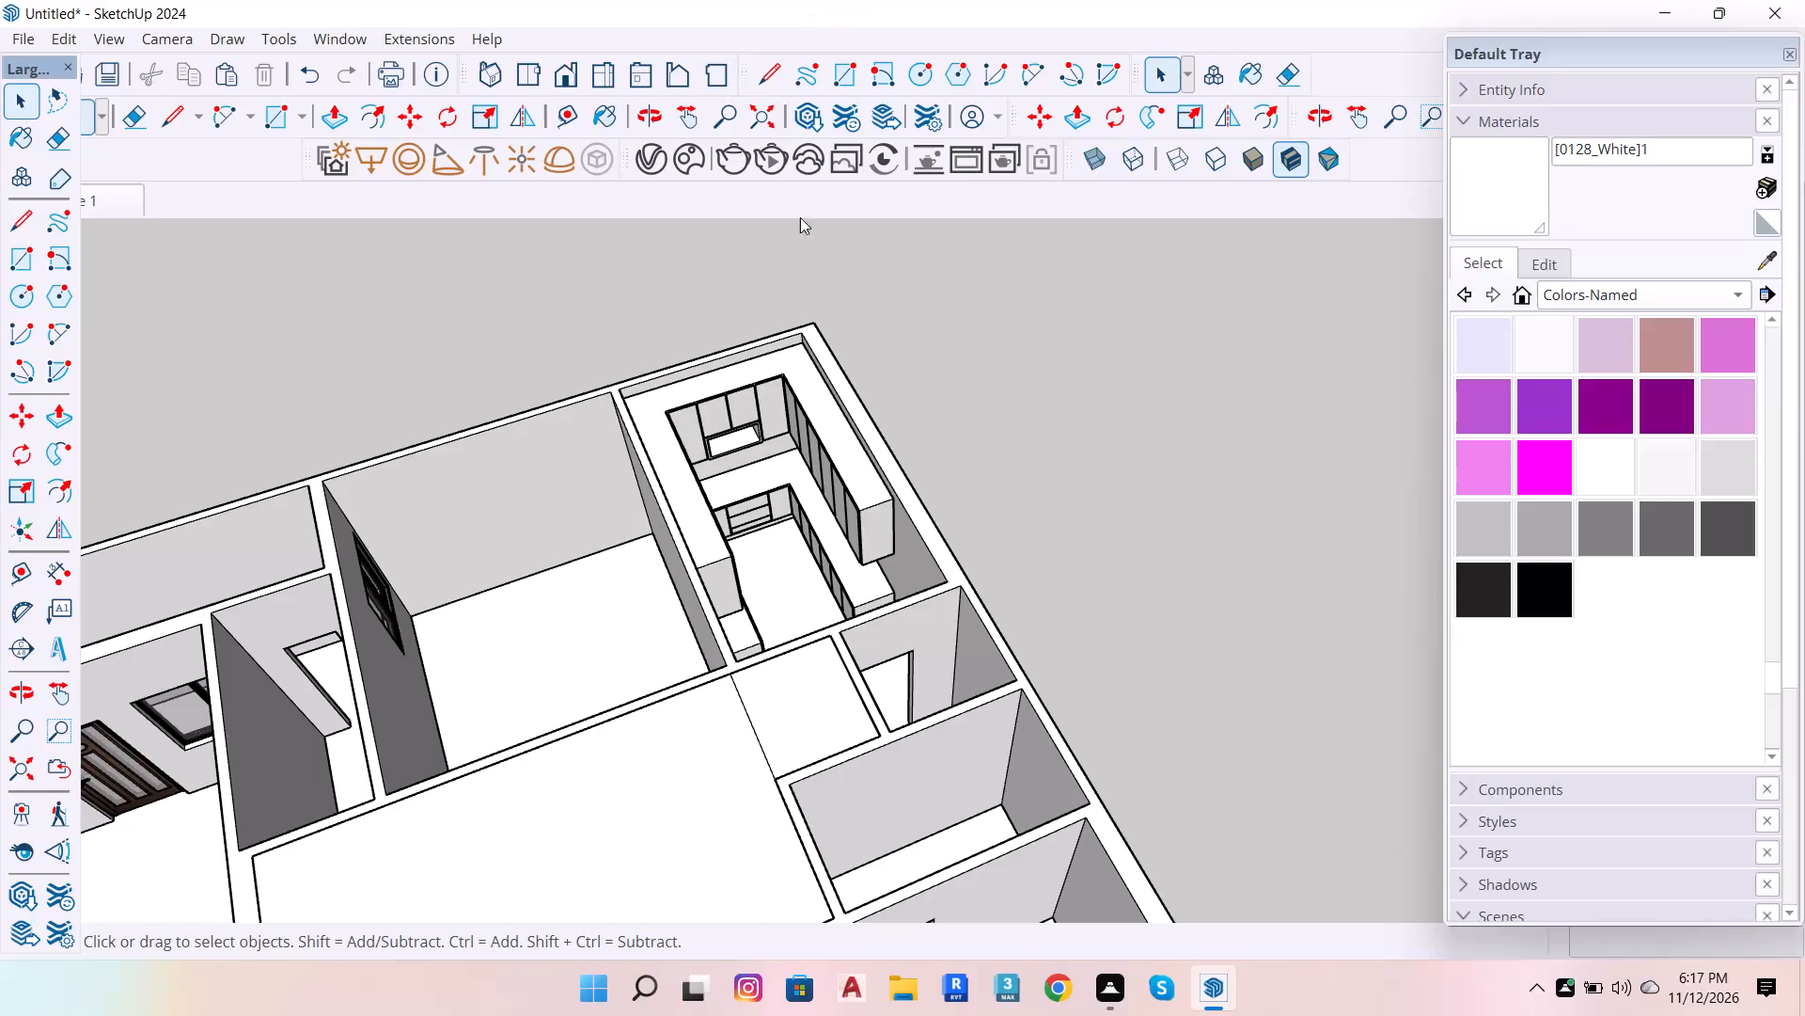
# Draw a rectangle covering the kitchen at wall-top level, between the opposite inner corners of its walls.
pyautogui.scroll(5, 725, 262)
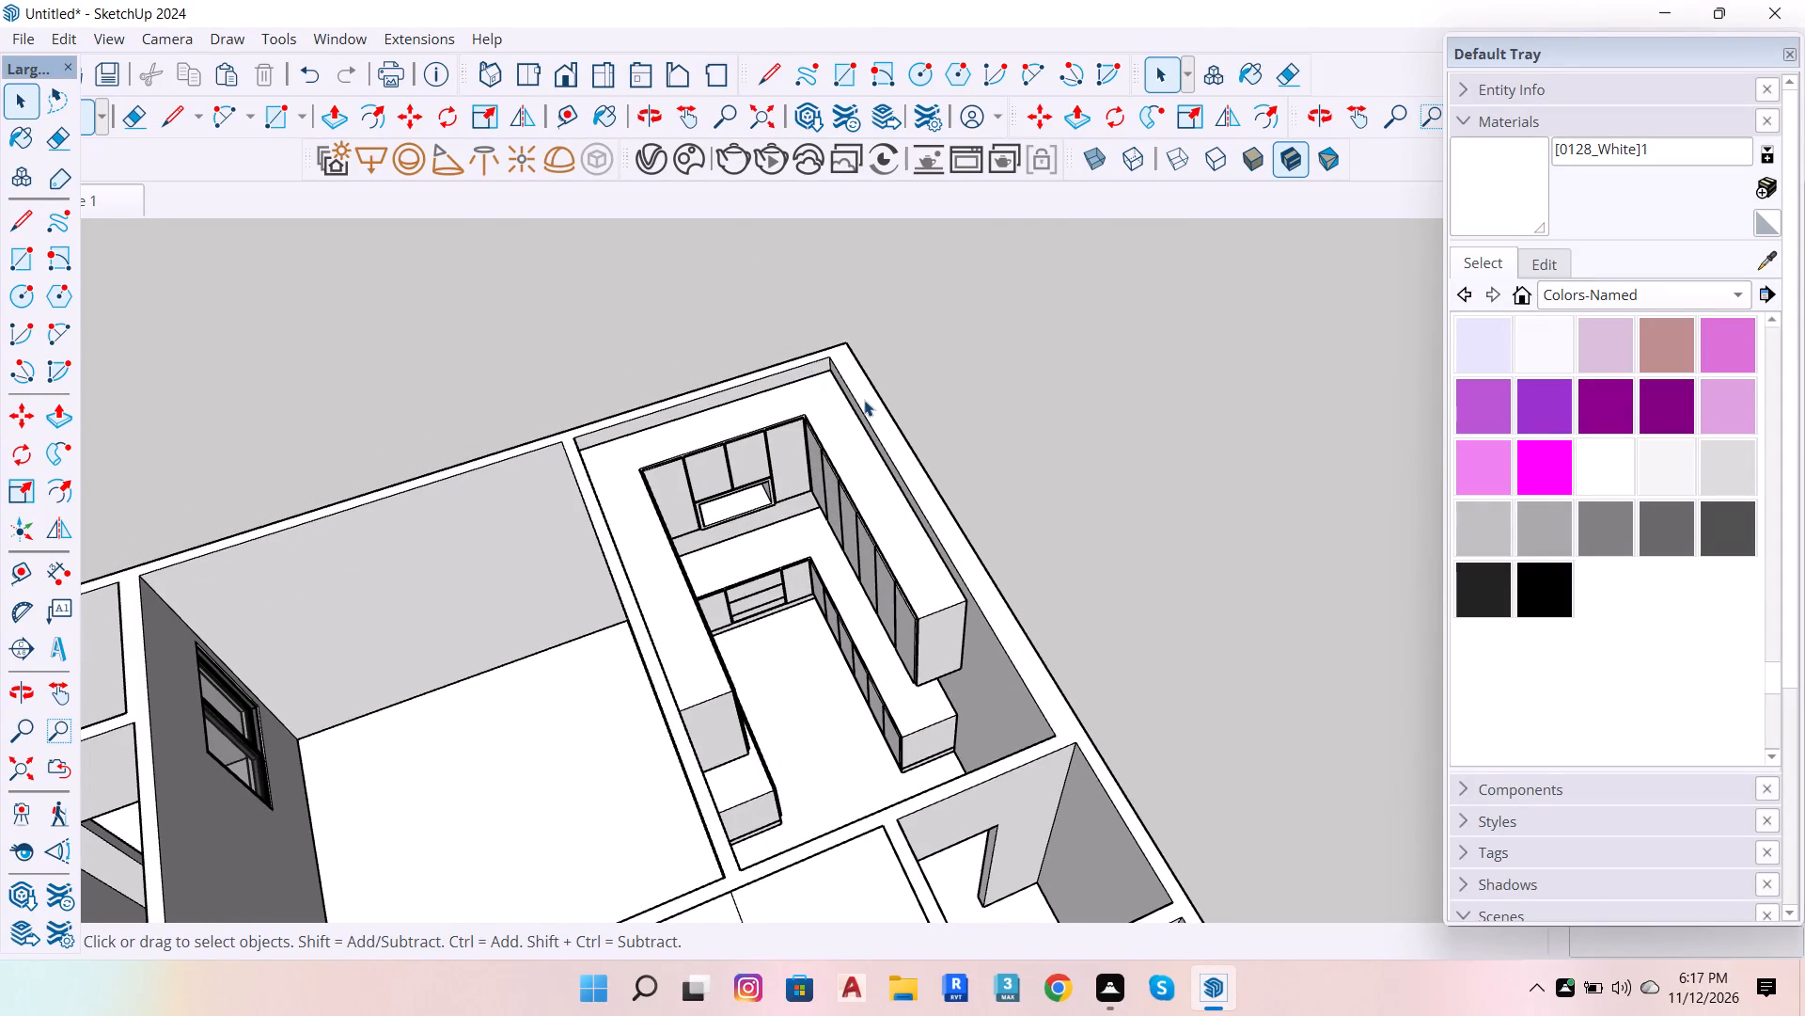
pyautogui.scroll(-7, 878, 447)
pyautogui.scroll(5, 1002, 402)
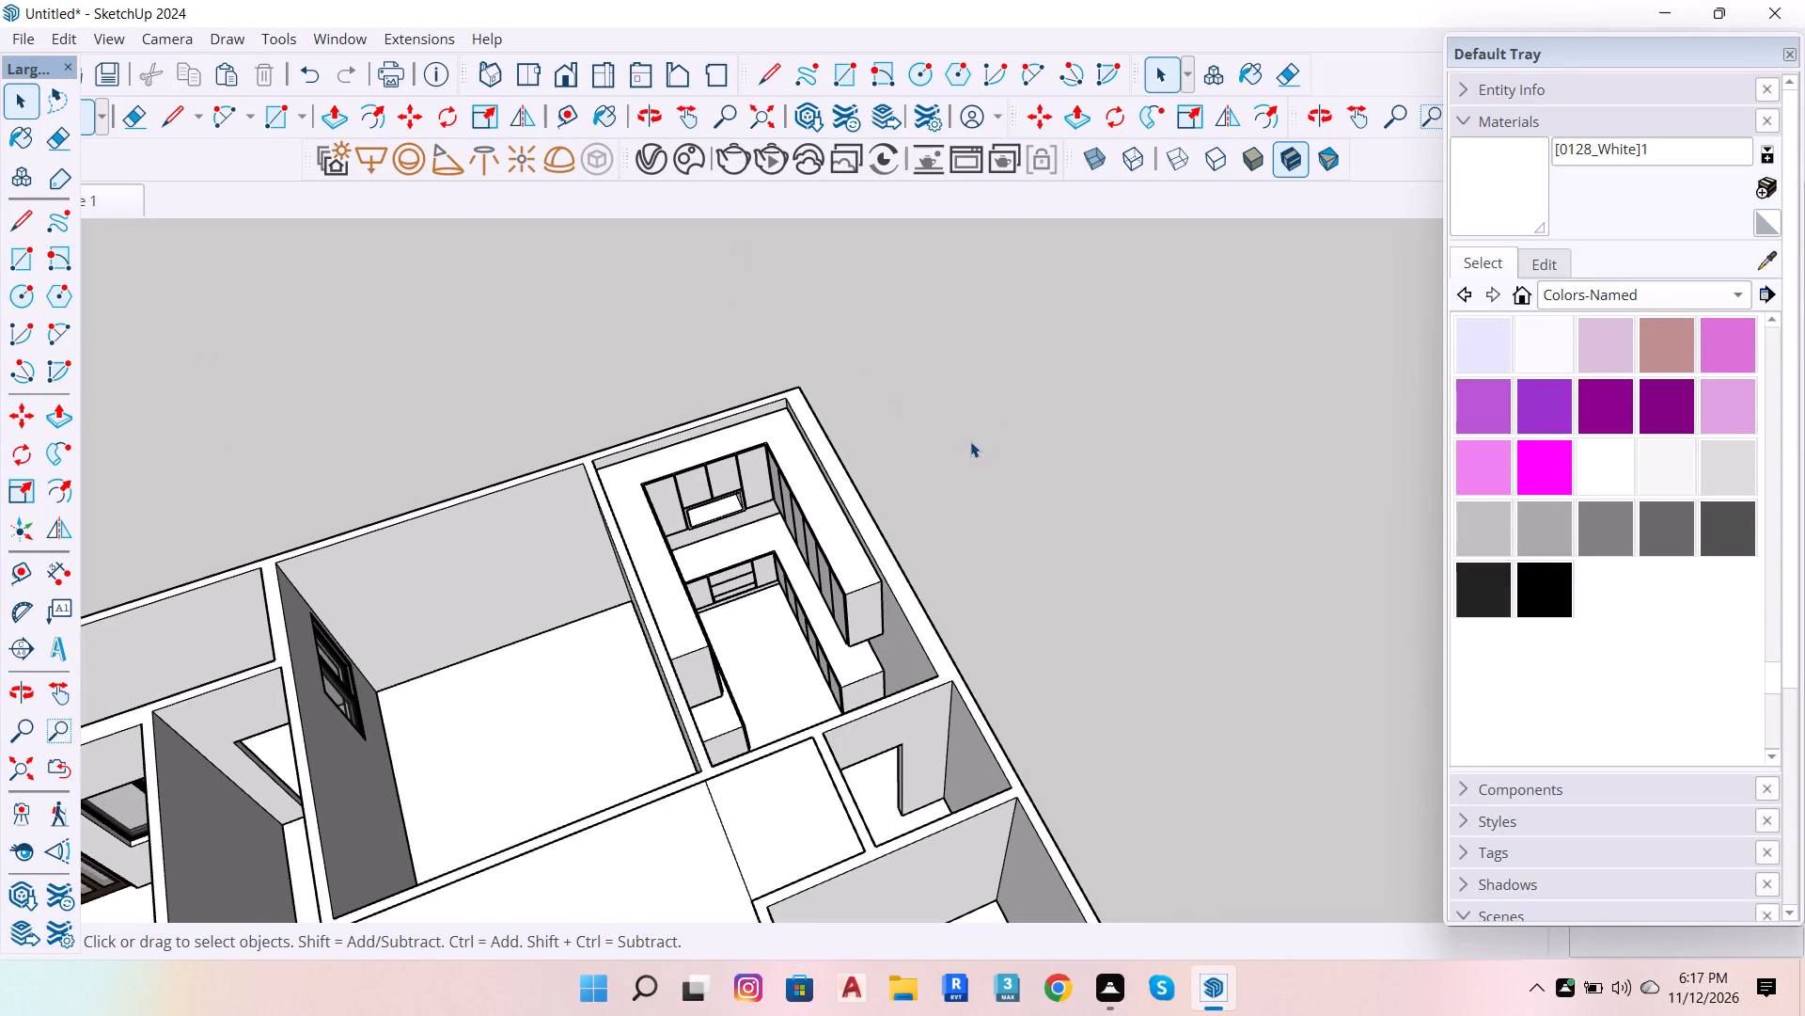
pyautogui.press('r')
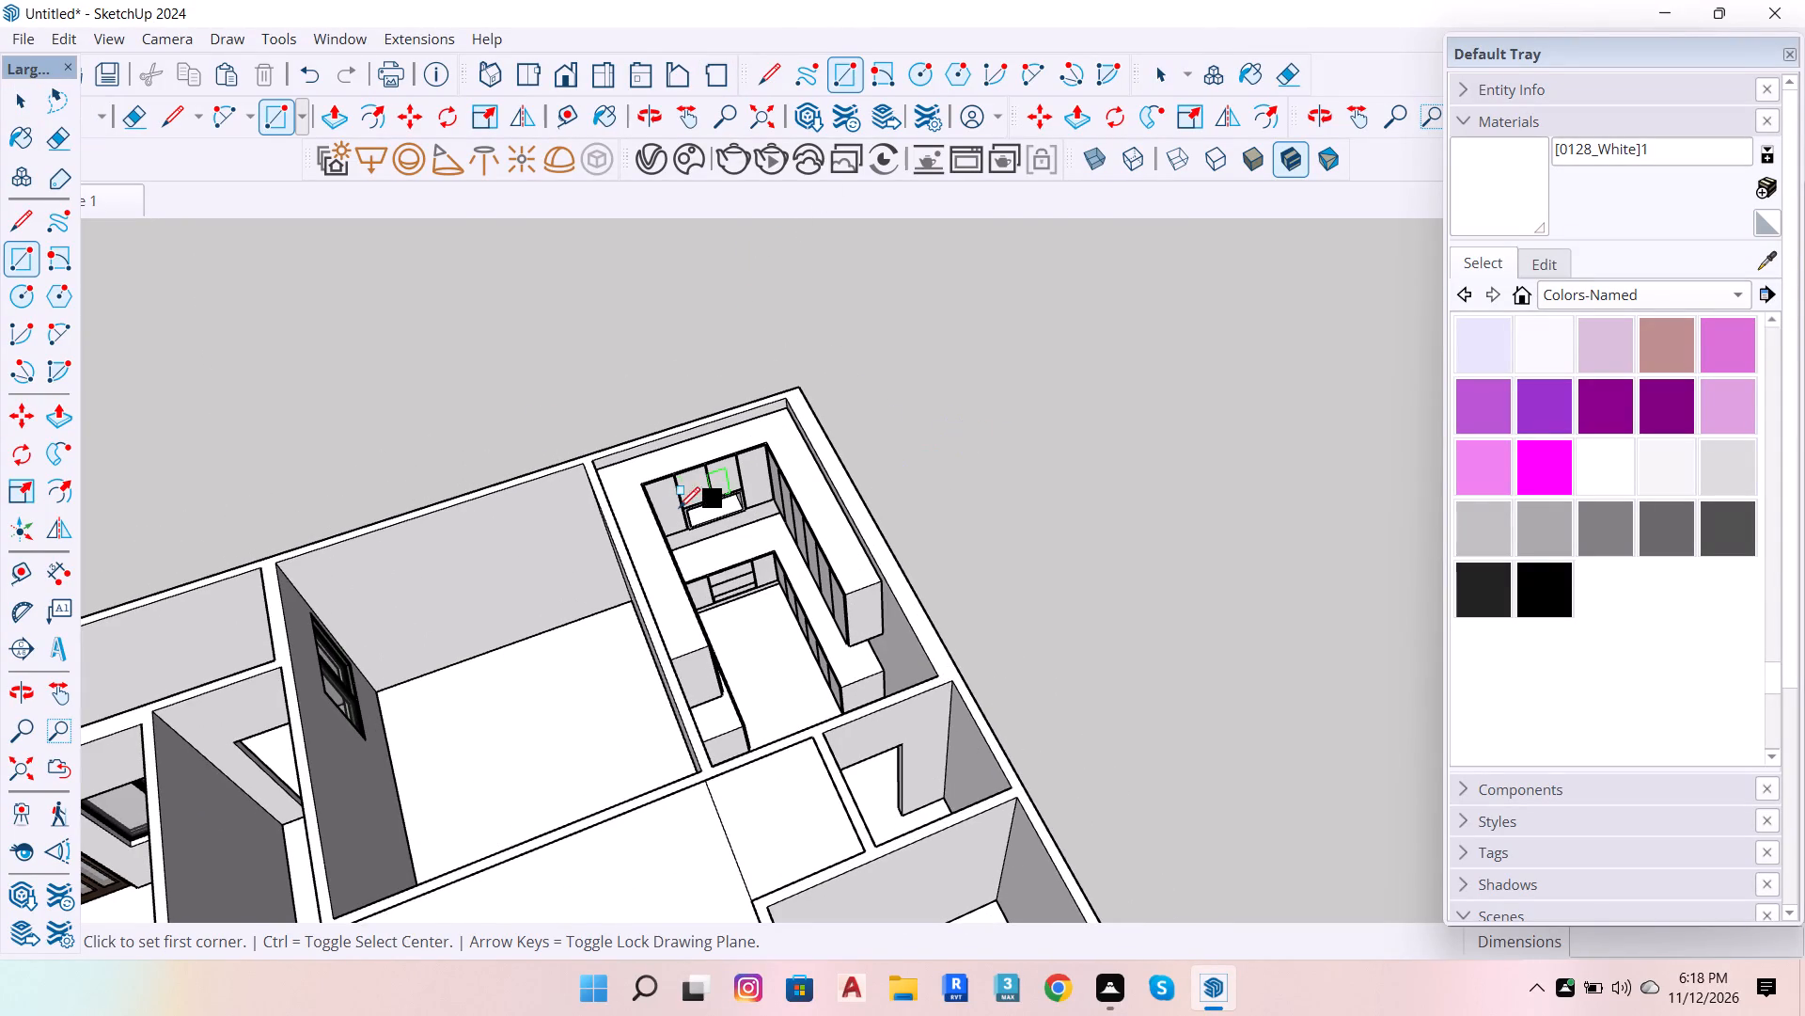
pyautogui.scroll(10, 576, 474)
pyautogui.click(587, 433)
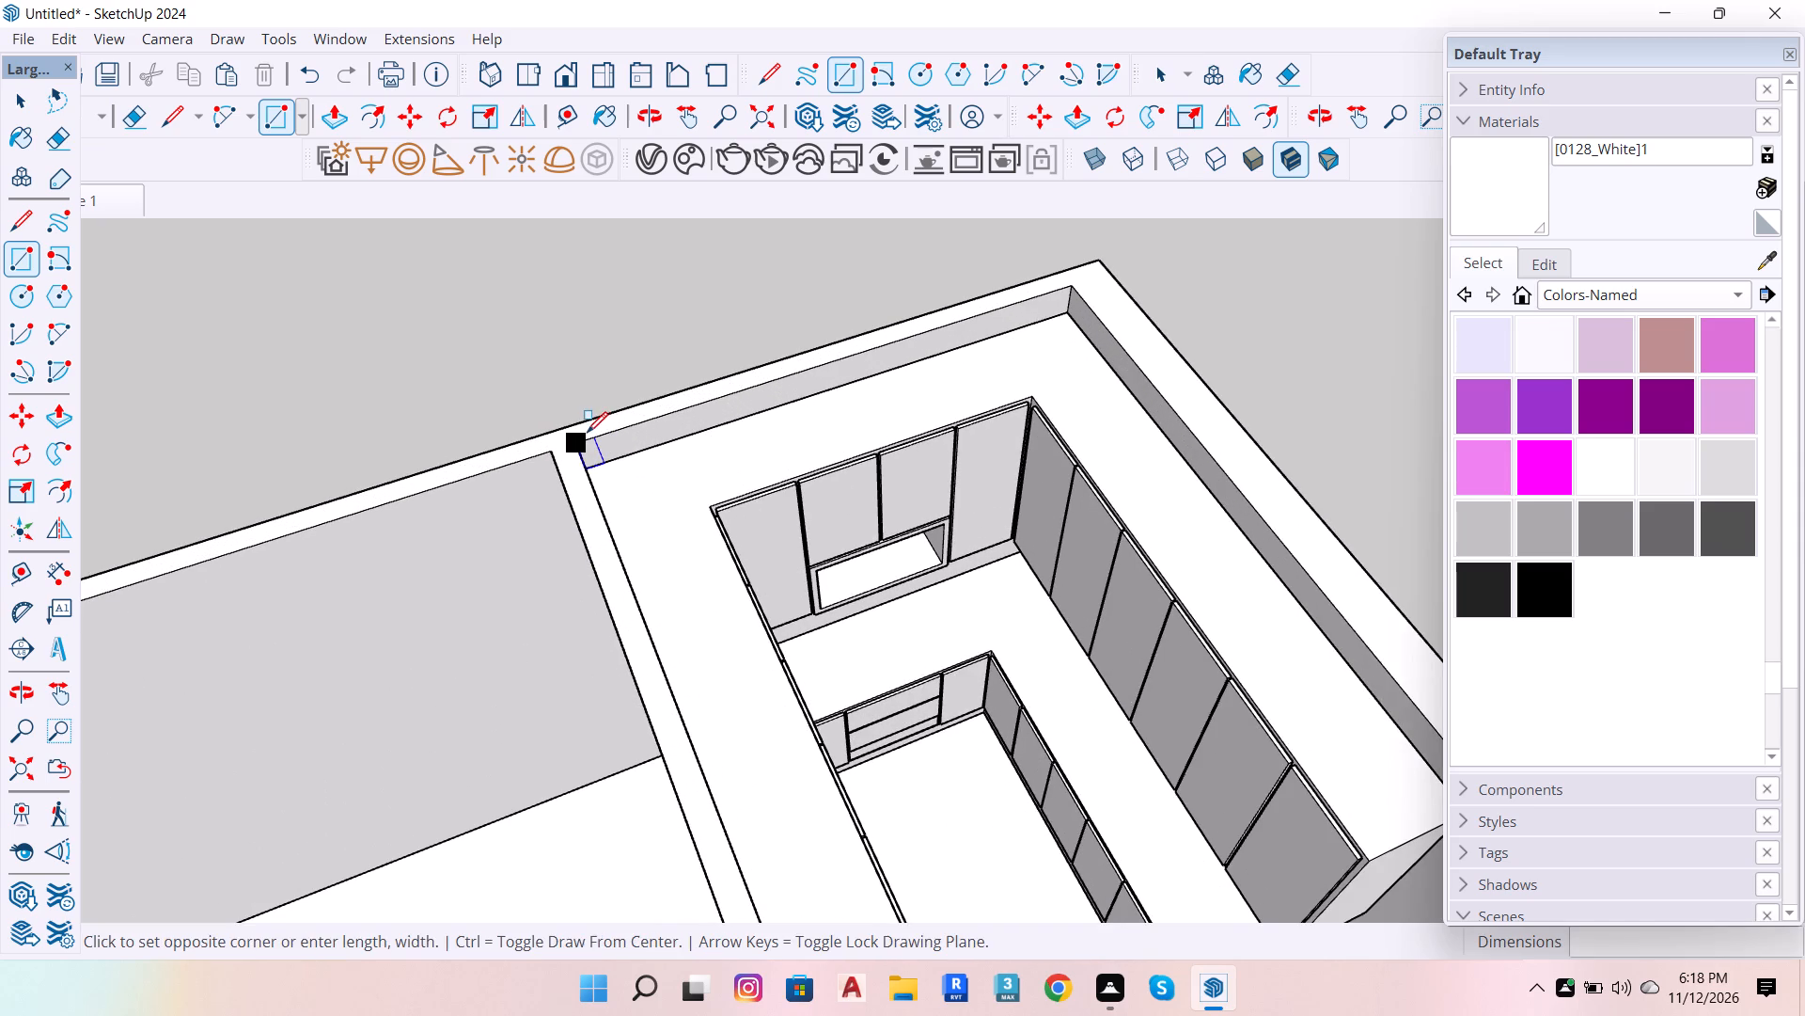
pyautogui.scroll(-7, 660, 495)
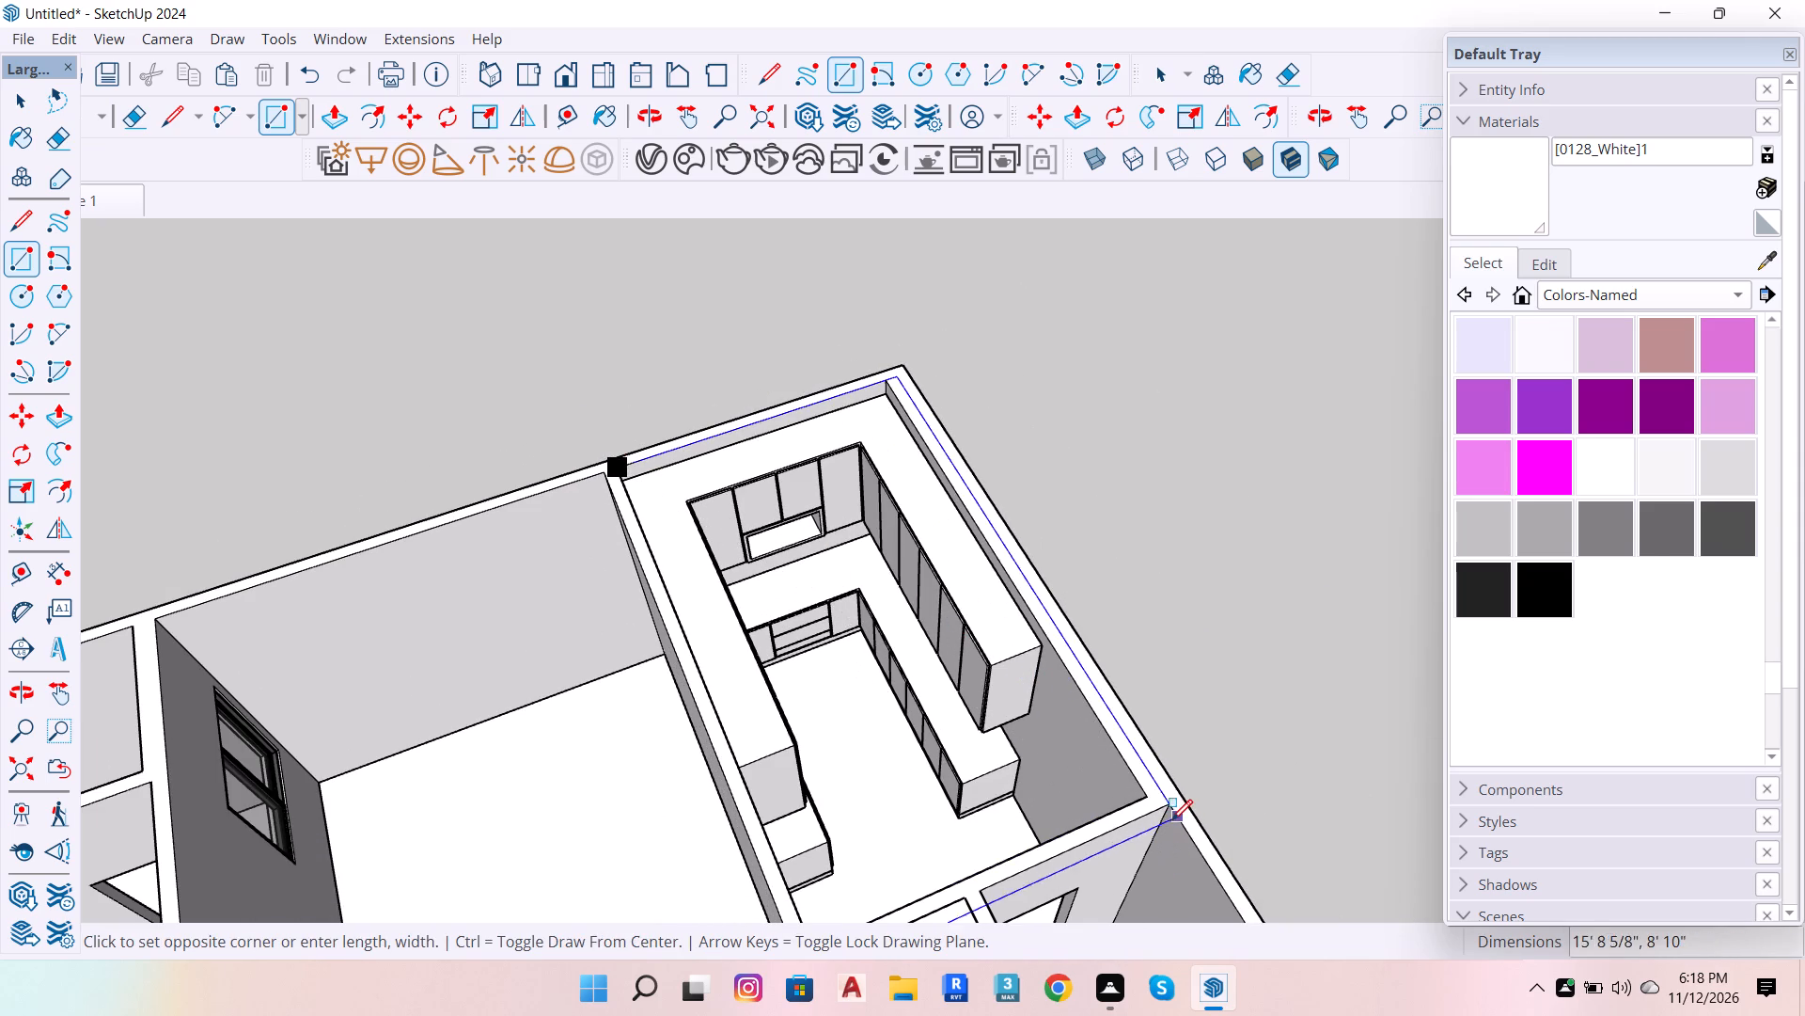
pyautogui.click(1147, 800)
pyautogui.press('space')
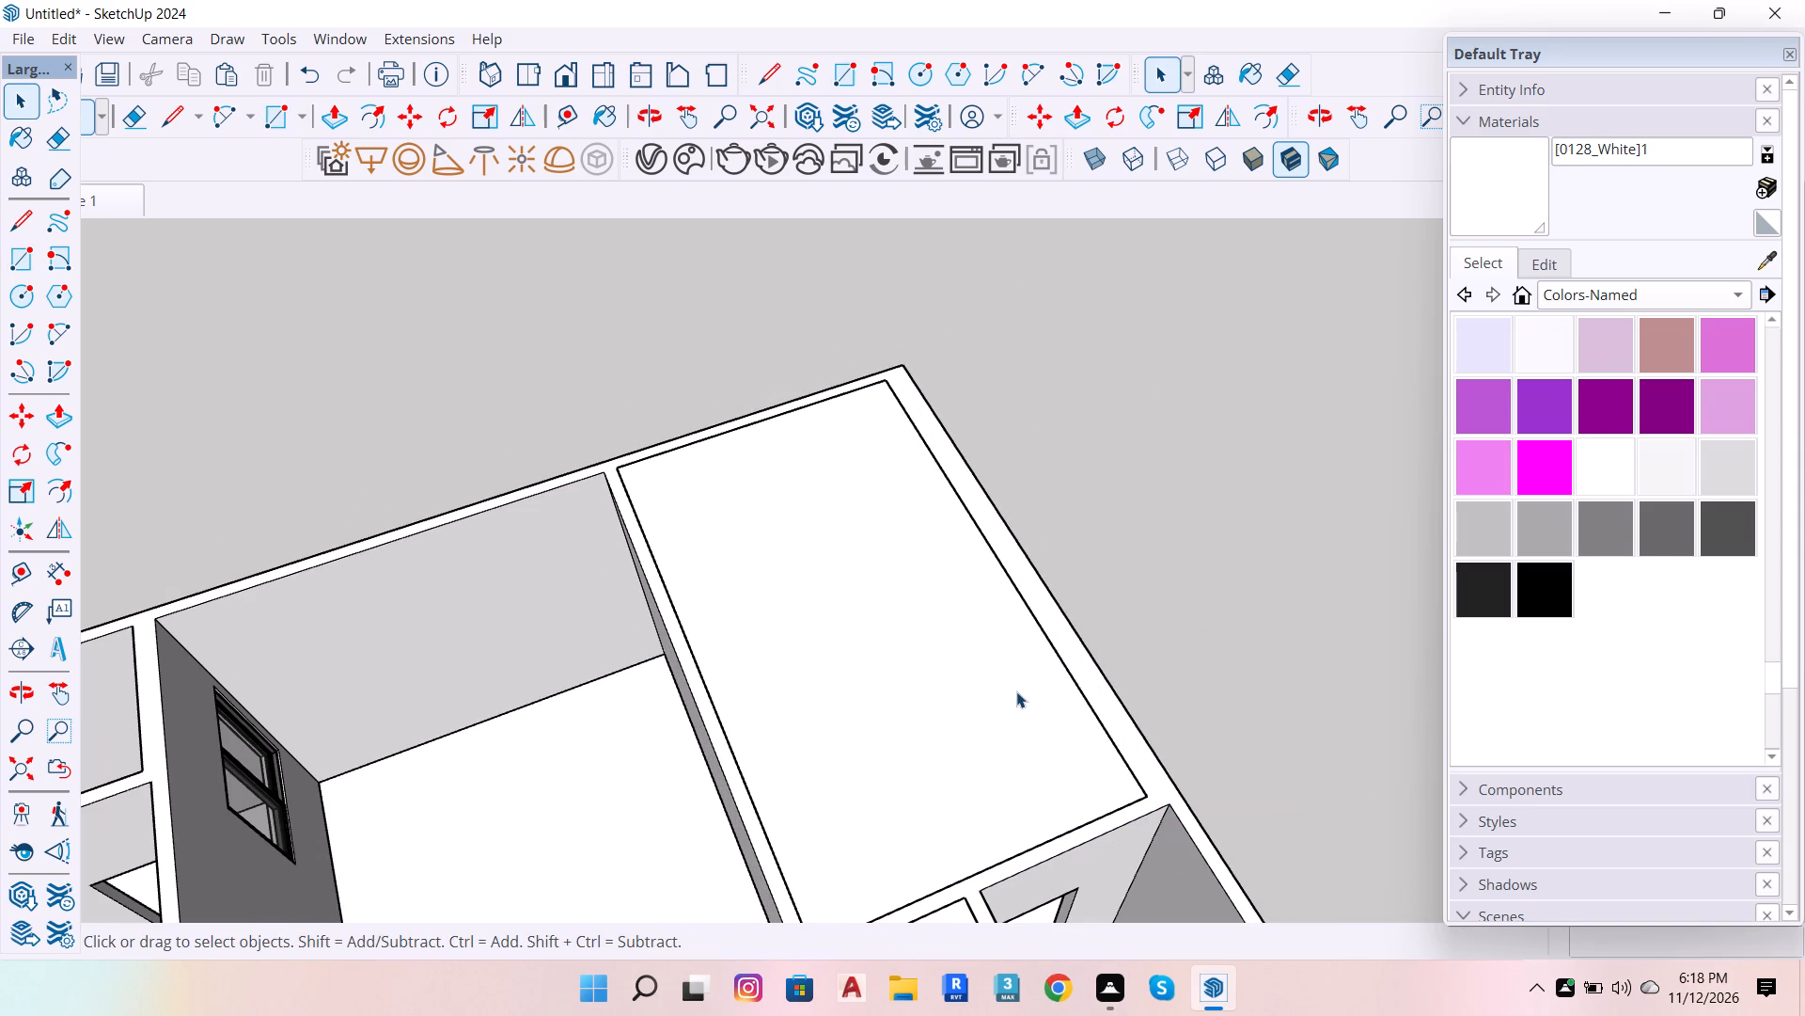
# Make the kitchen's covering rectangle, including its edges, into a group.
pyautogui.doubleClick(1016, 691)
pyautogui.rightClick(1016, 691)
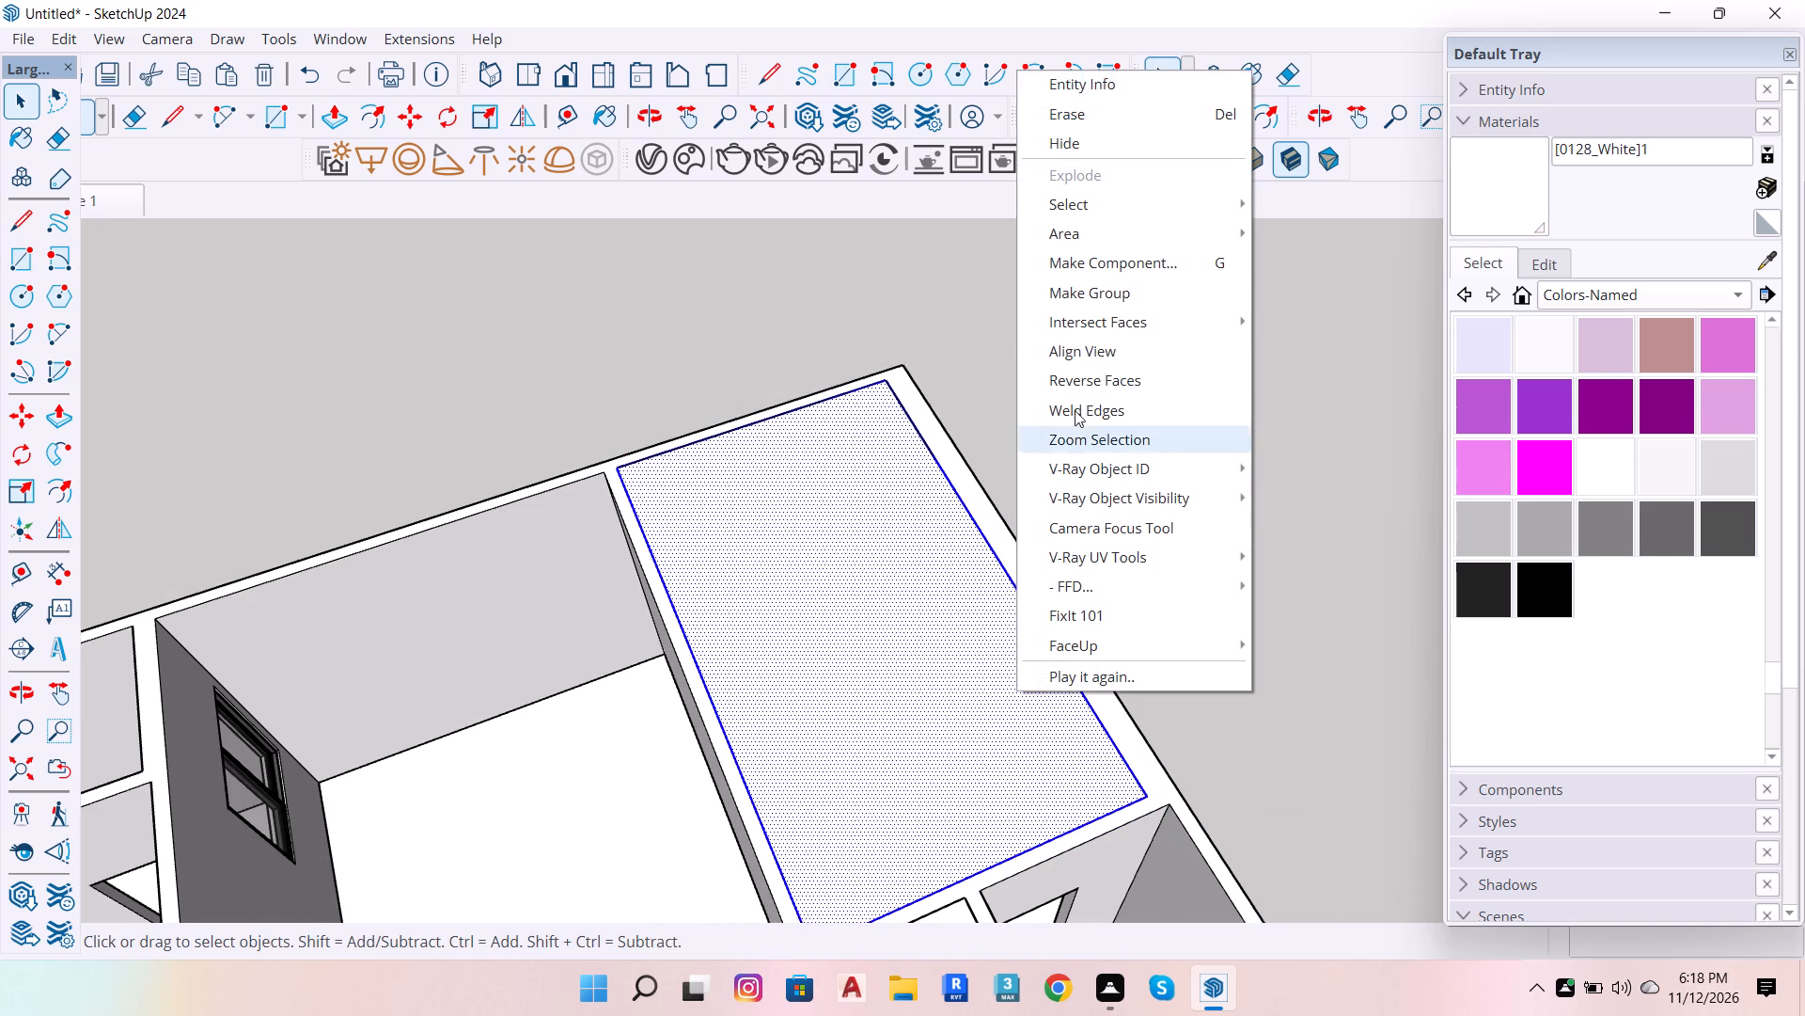
pyautogui.click(1120, 300)
pyautogui.doubleClick(909, 716)
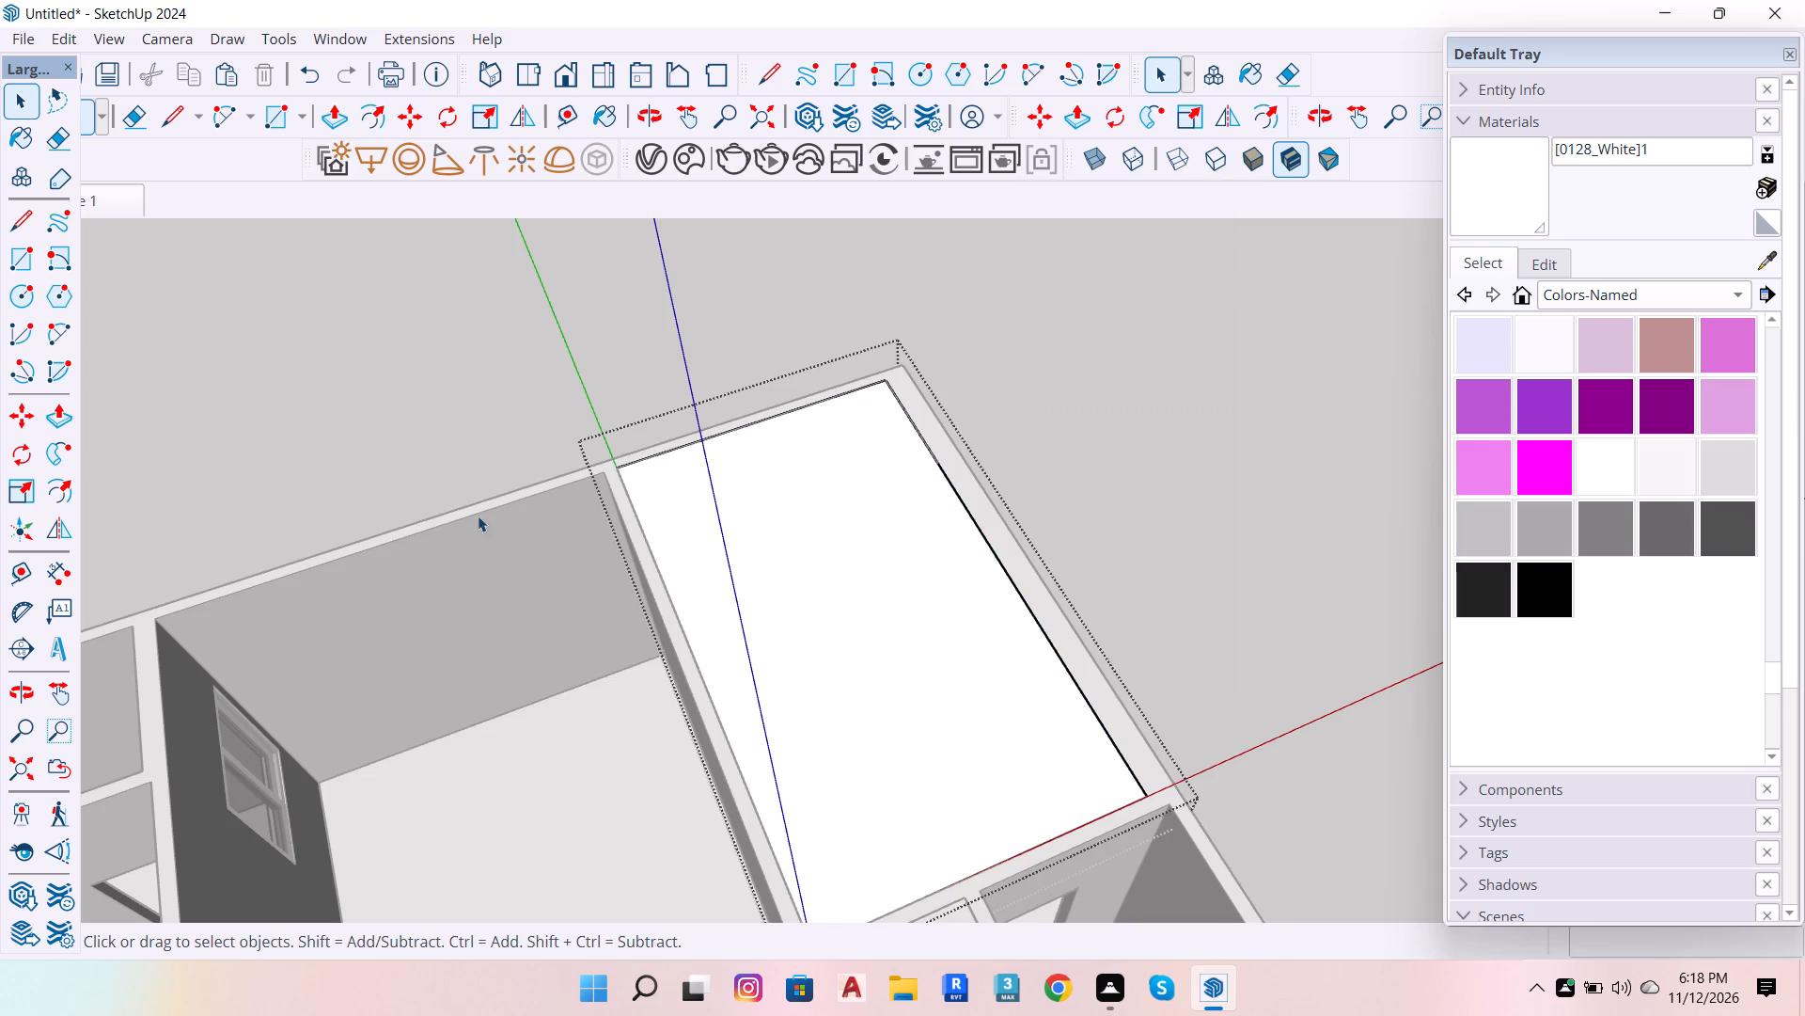
pyautogui.click(1249, 408)
# Move the covering rectangle group about 9' 2 1/2" along the kitchen's short wall, from its inner corner to the house's outer corner.
pyautogui.click(962, 699)
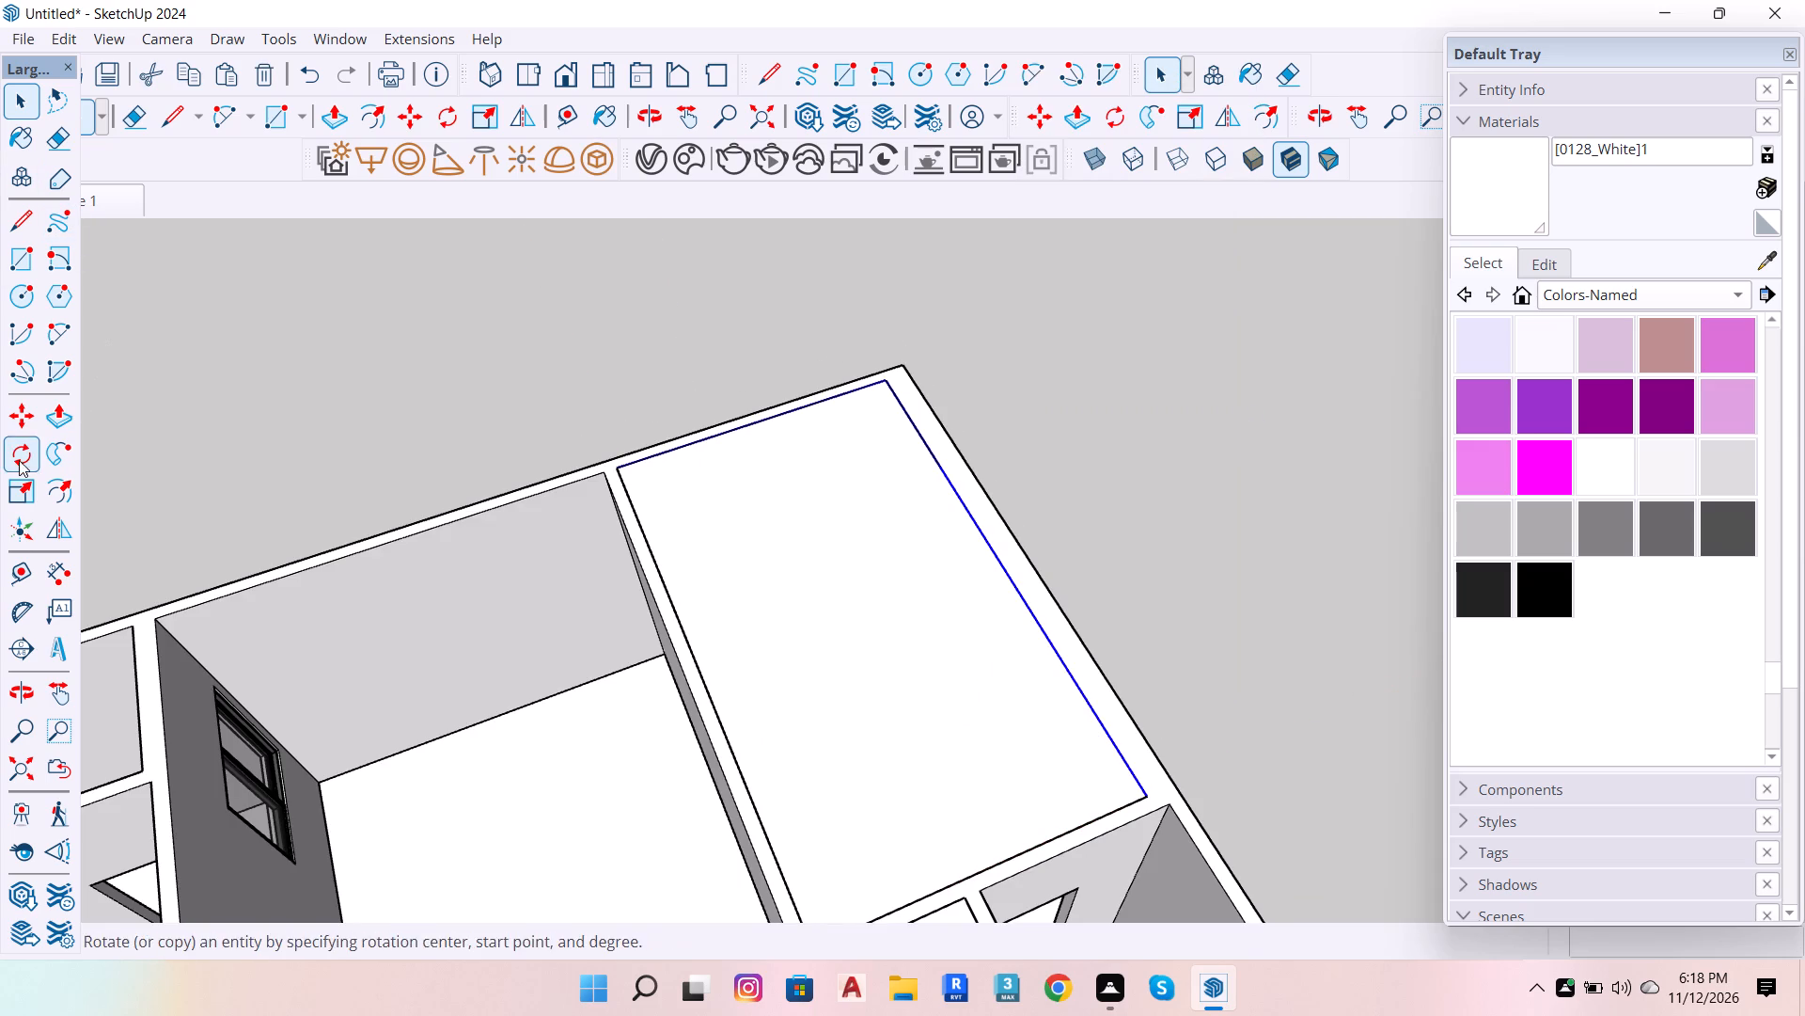
pyautogui.click(22, 405)
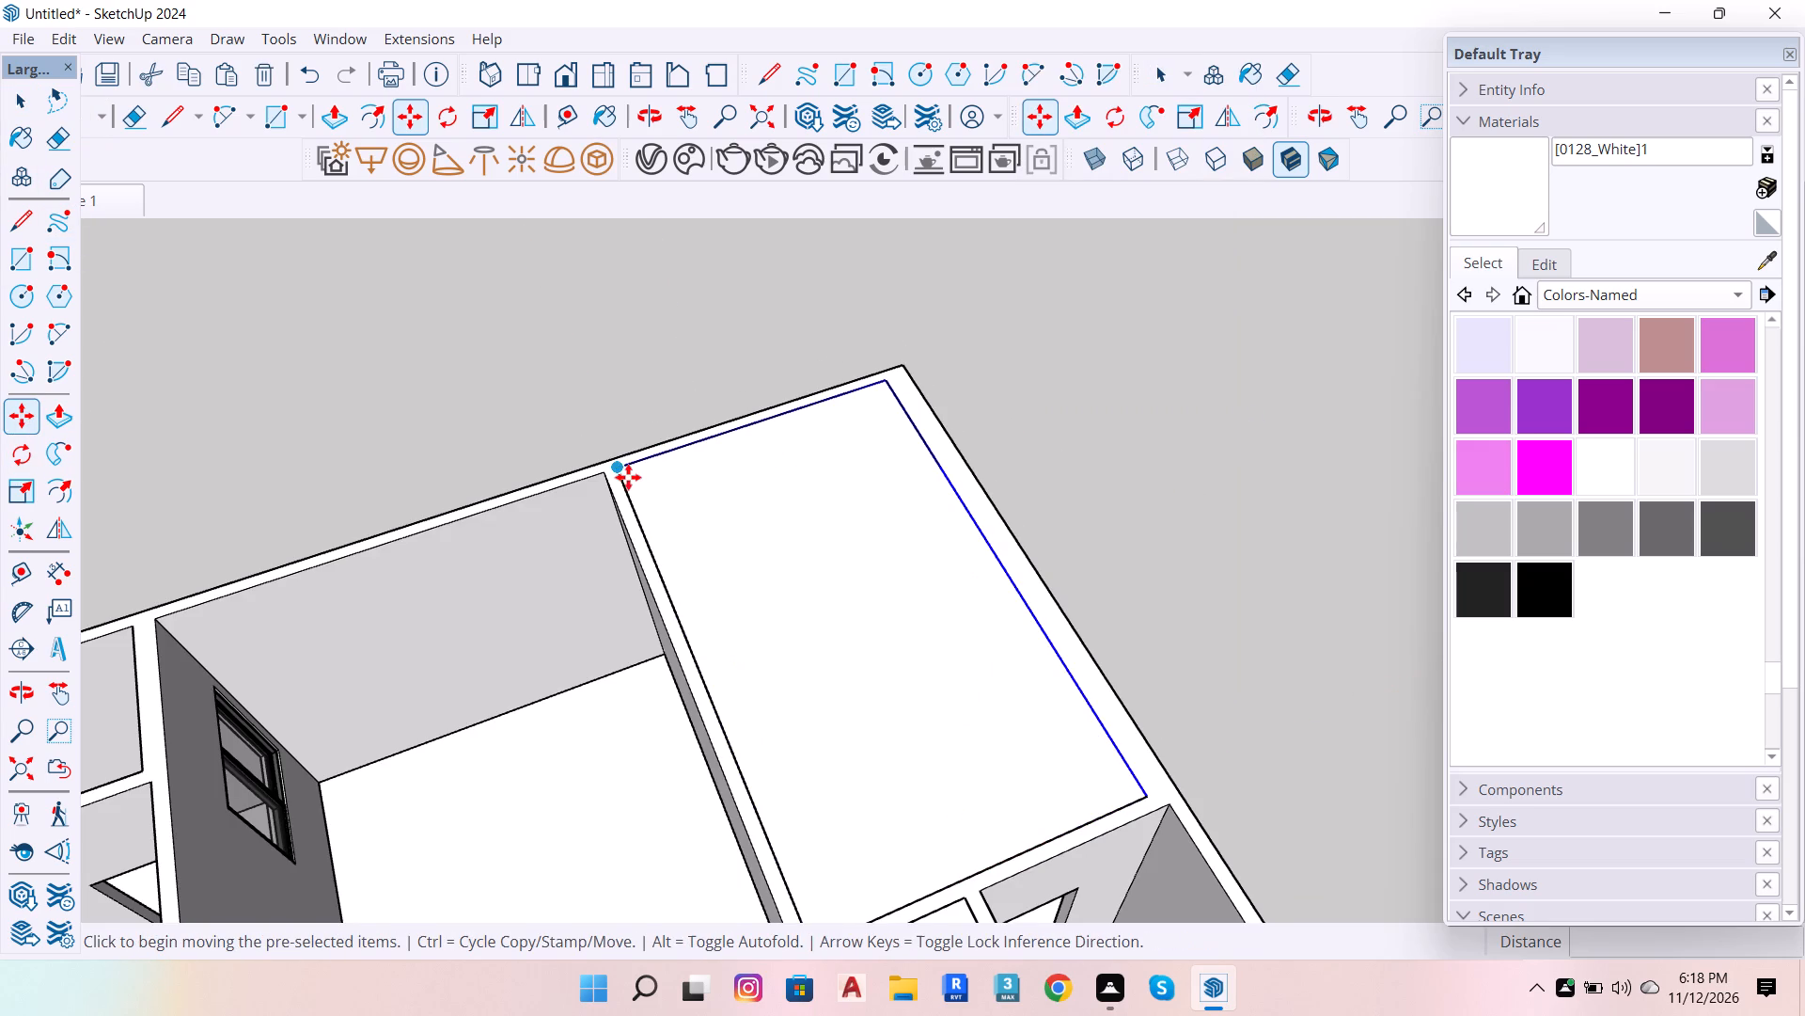
pyautogui.click(620, 466)
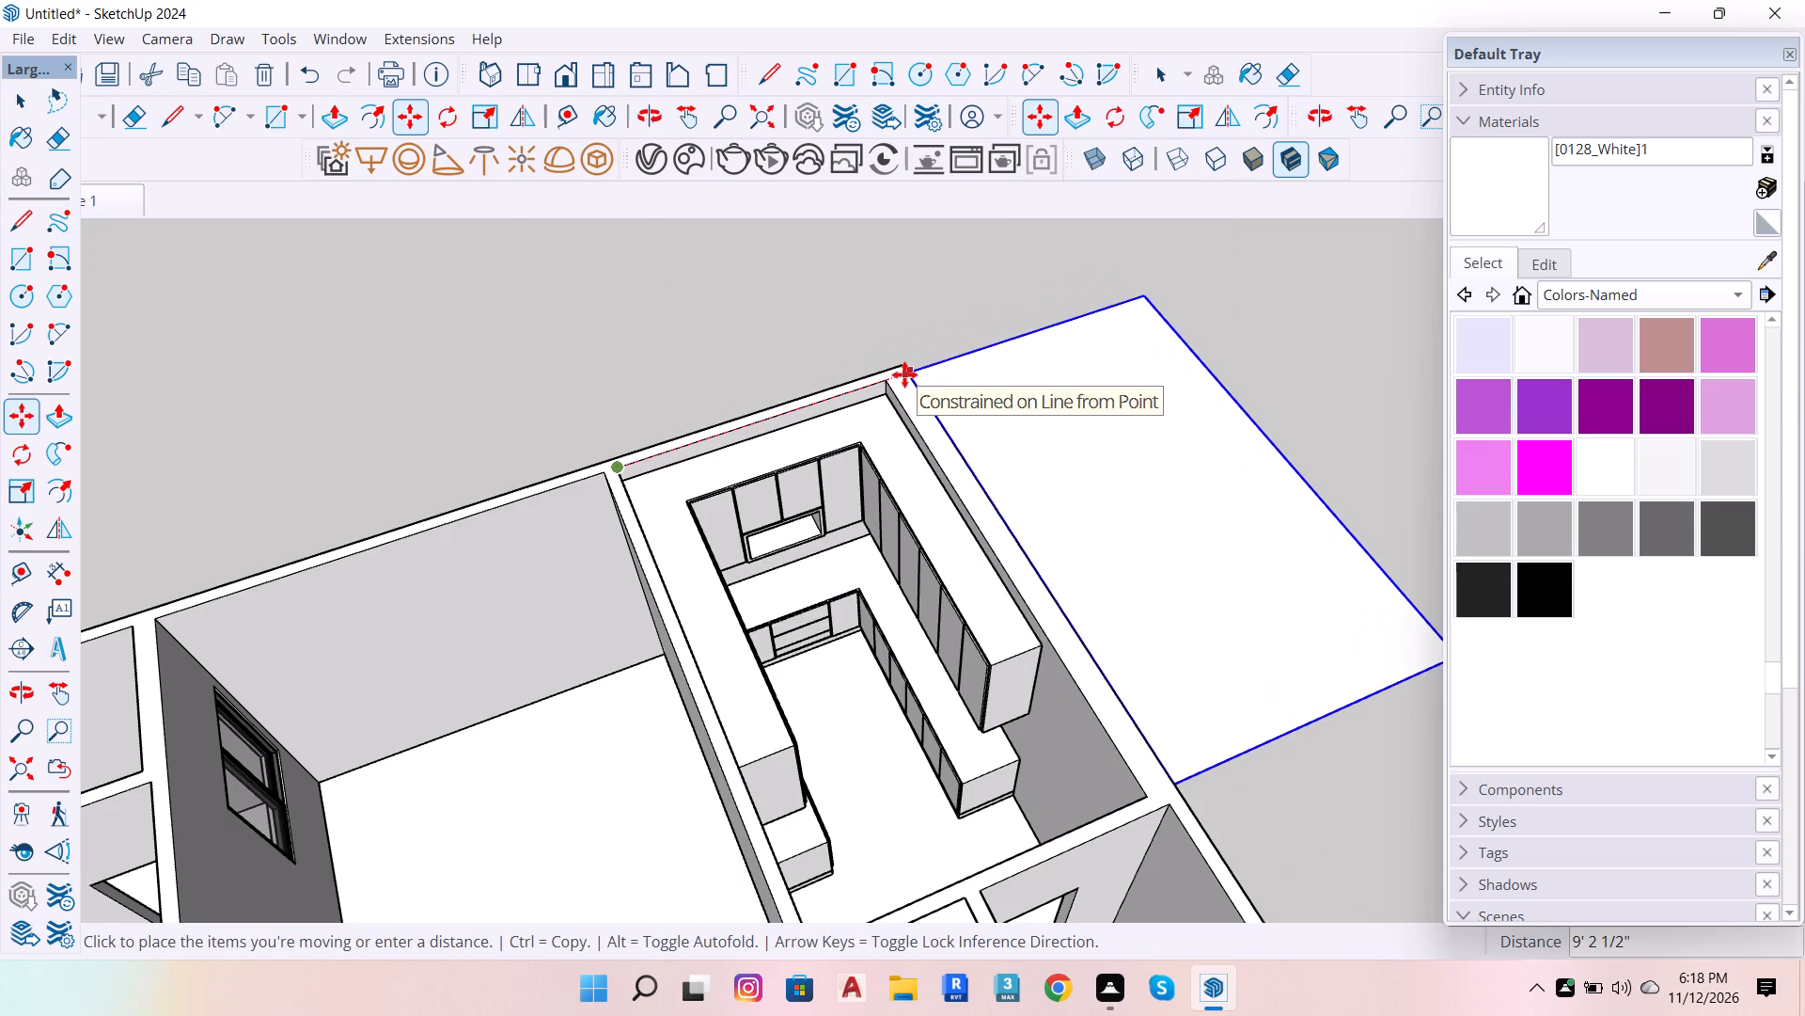
pyautogui.click(904, 374)
pyautogui.scroll(-7, 708, 358)
pyautogui.press('space')
# Inside the moved rectangle group, extrude the face from below to a 4" thick ceiling slab, and close the group.
pyautogui.press('o')
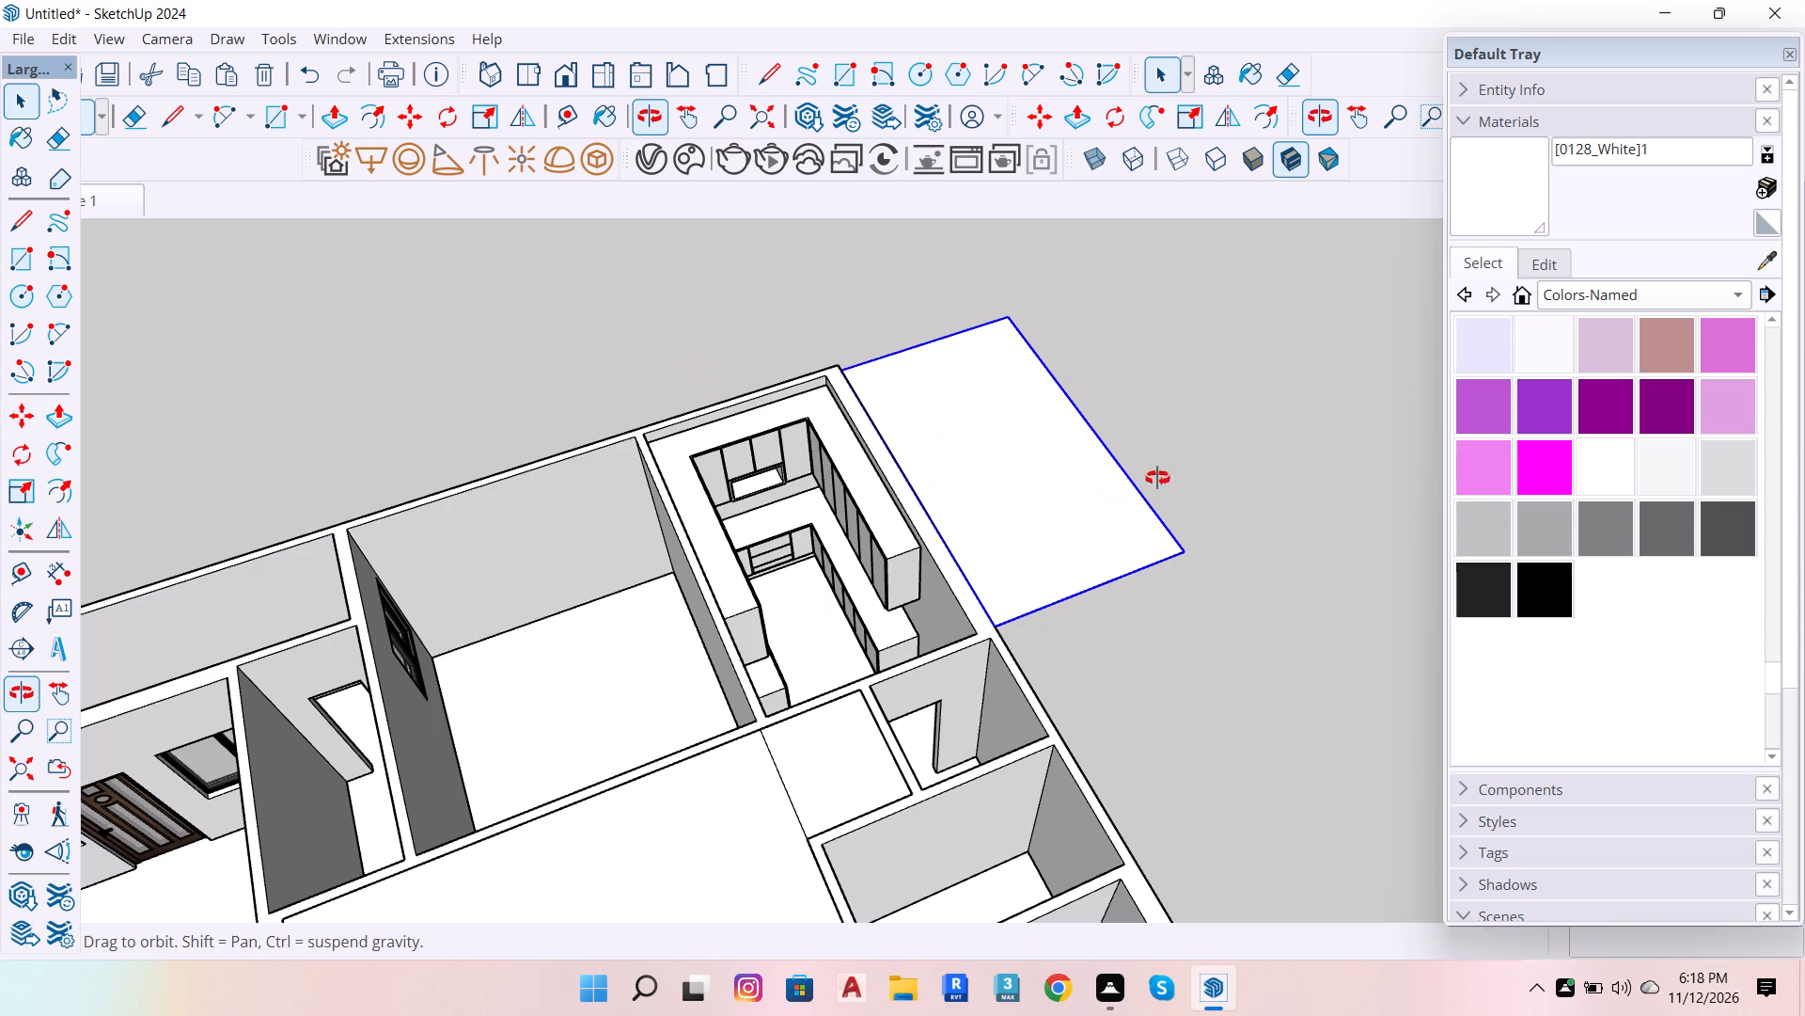
pyautogui.moveTo(1155, 484); pyautogui.dragTo(486, 80)
pyautogui.moveTo(864, 526); pyautogui.dragTo(780, 138)
pyautogui.scroll(4, 1072, 401)
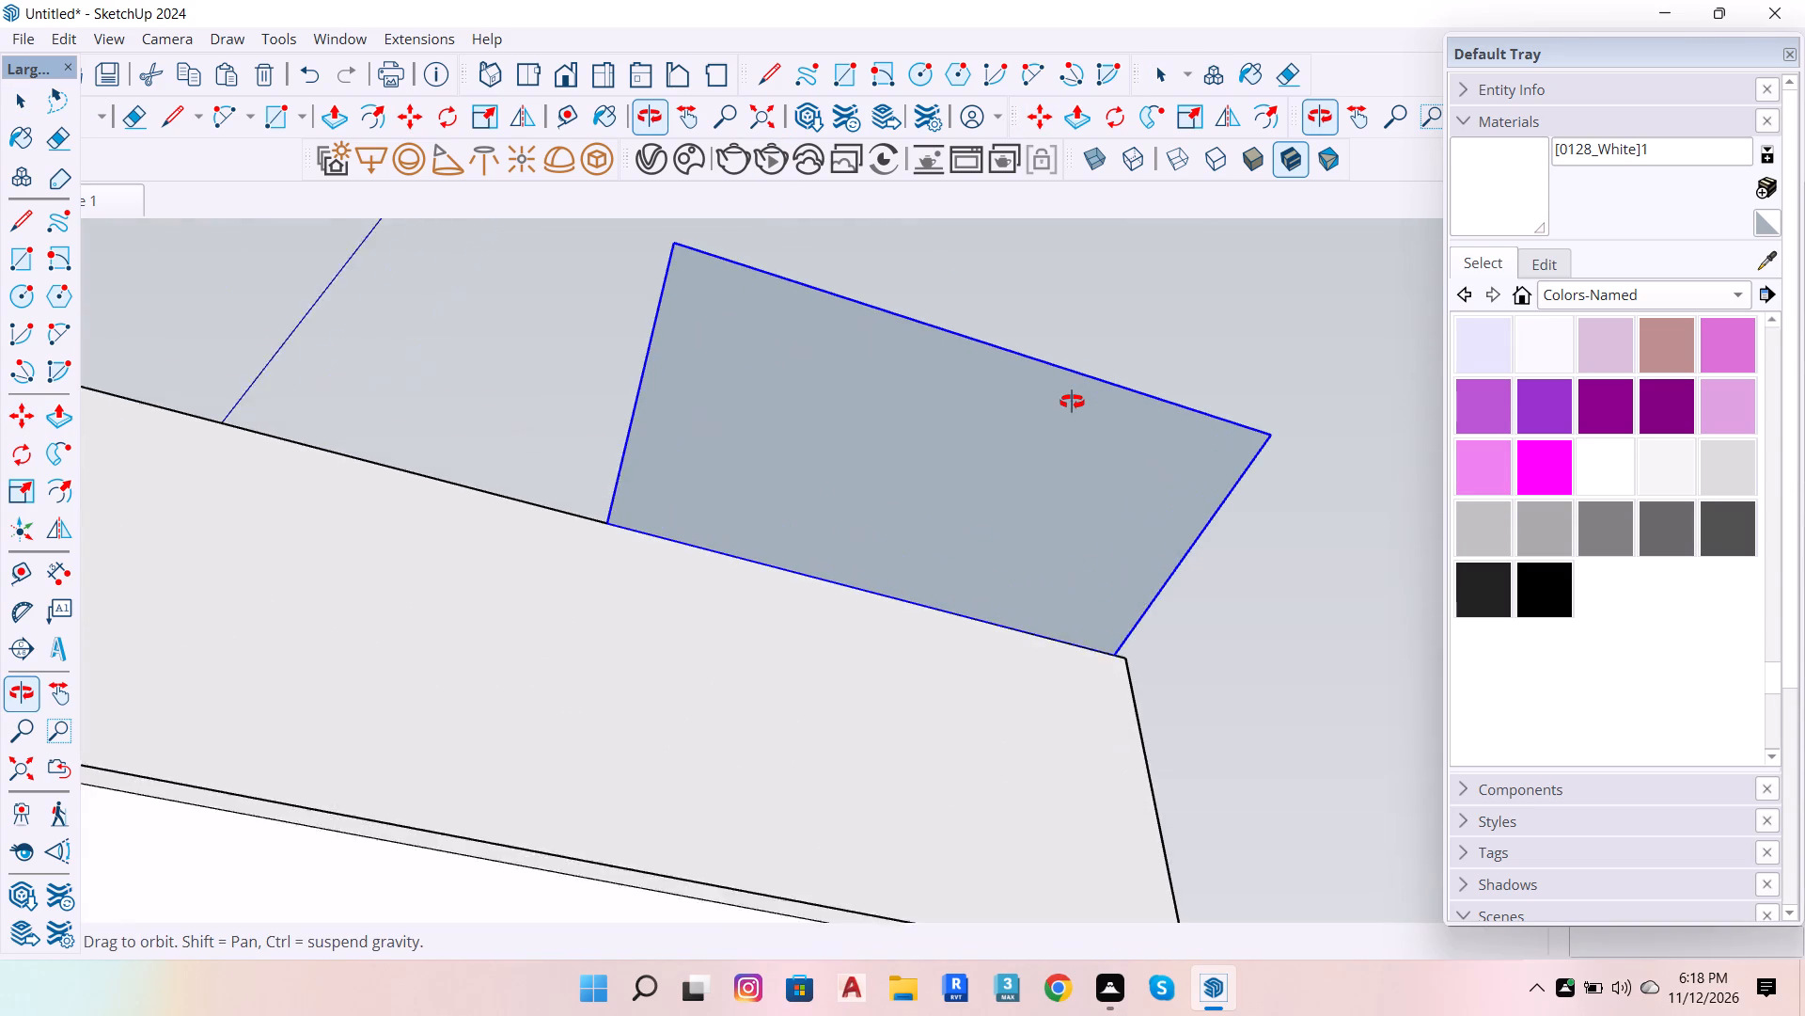
pyautogui.scroll(2, 1072, 402)
pyautogui.press('space')
pyautogui.doubleClick(1068, 464)
pyautogui.click(1068, 465)
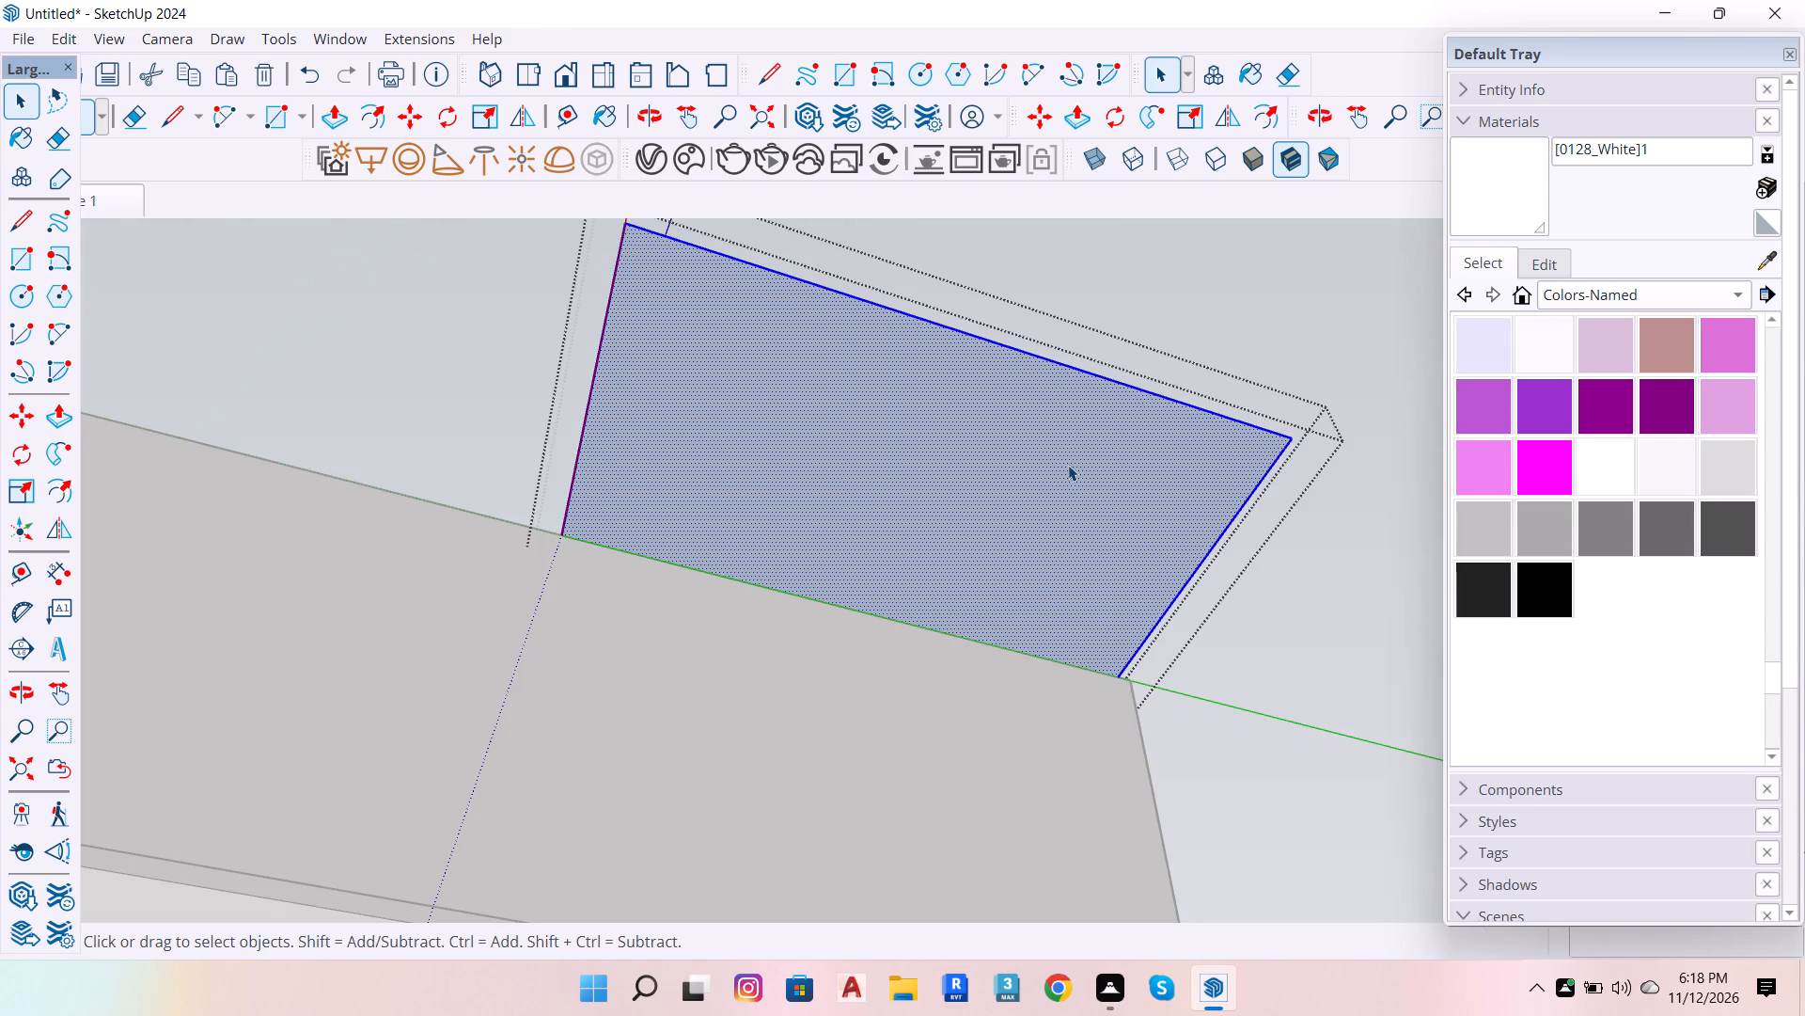
pyautogui.press('p')
pyautogui.click(1068, 465)
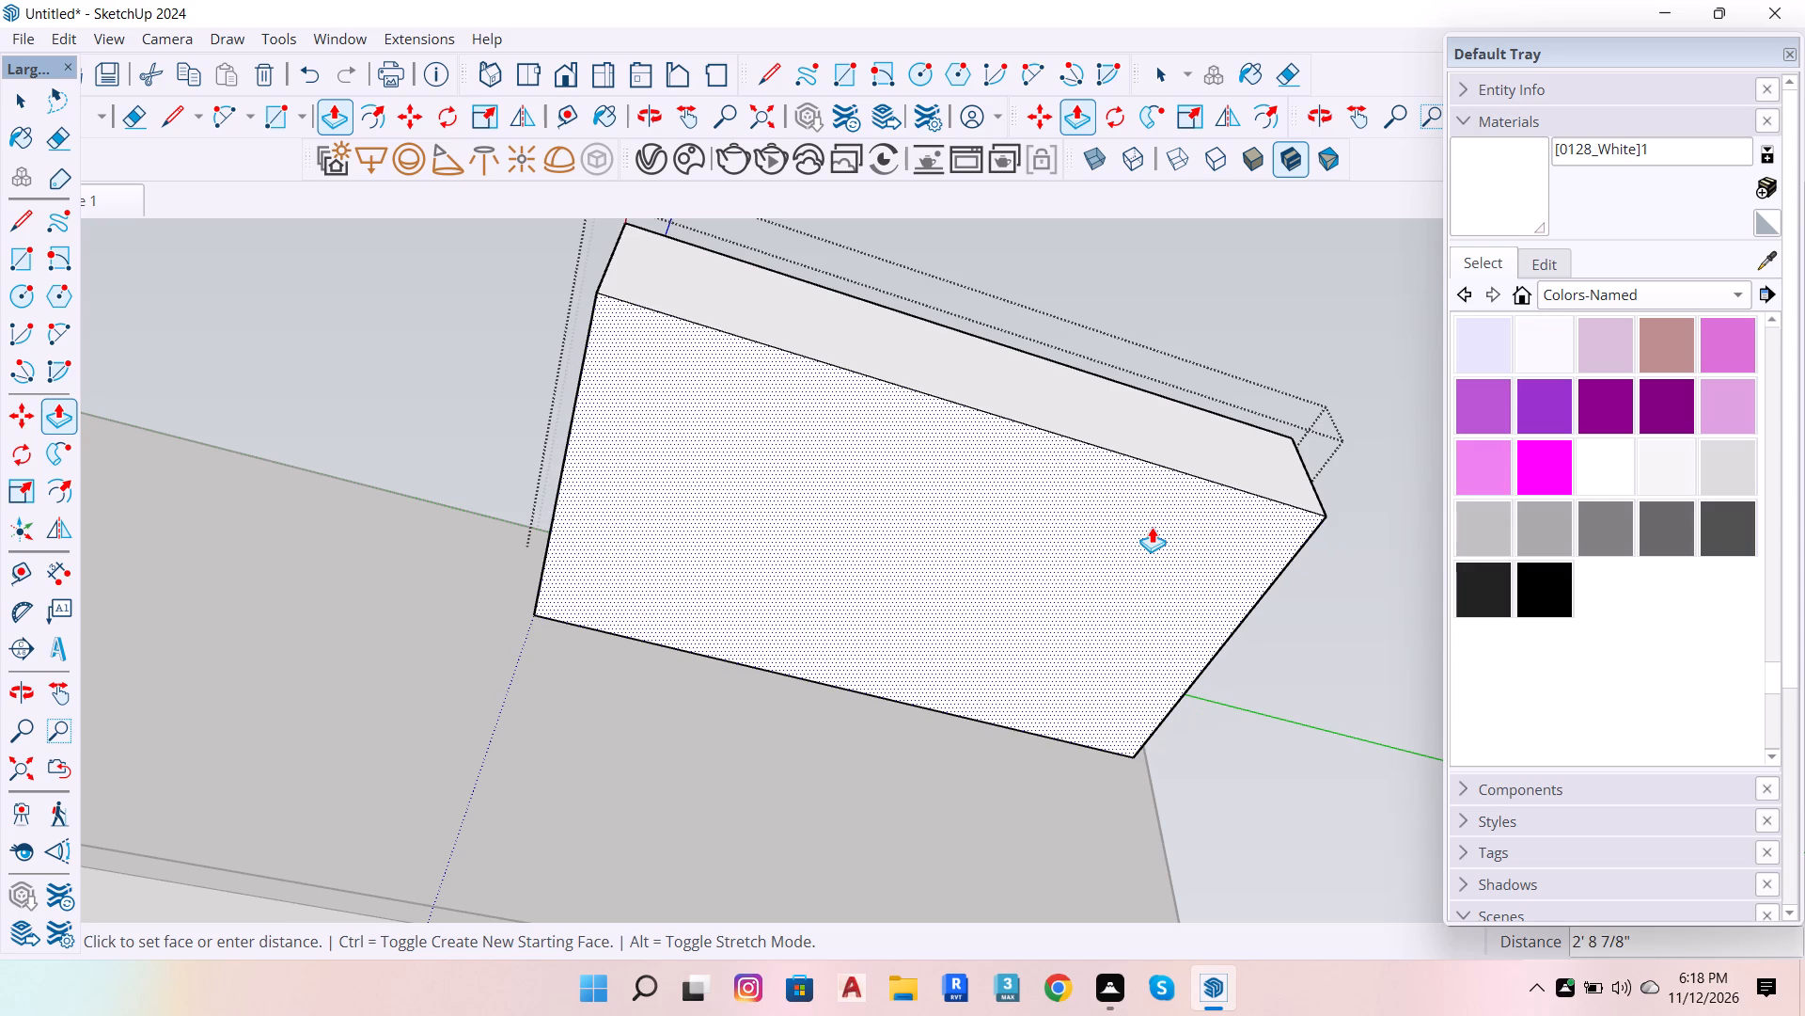
pyautogui.press('4')
pyautogui.press('Return')
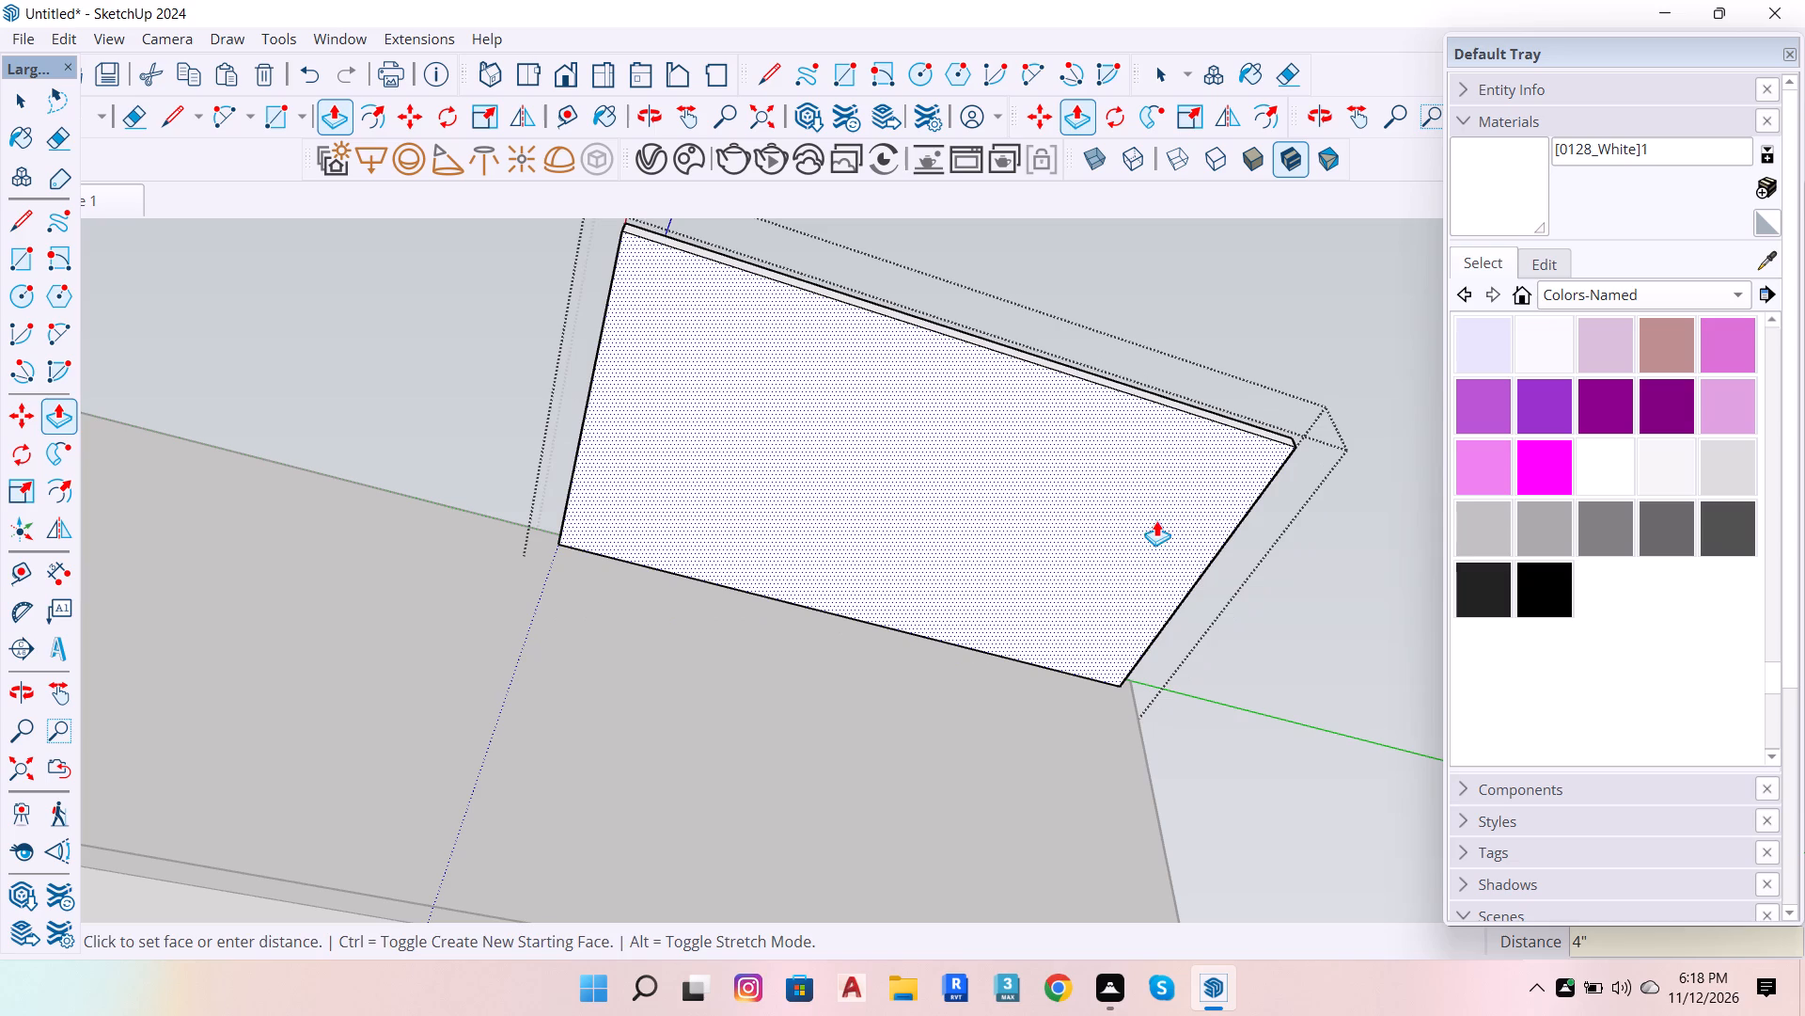
pyautogui.press('o')
pyautogui.moveTo(1196, 486); pyautogui.dragTo(1212, 936)
pyautogui.moveTo(1271, 650); pyautogui.dragTo(1296, 728)
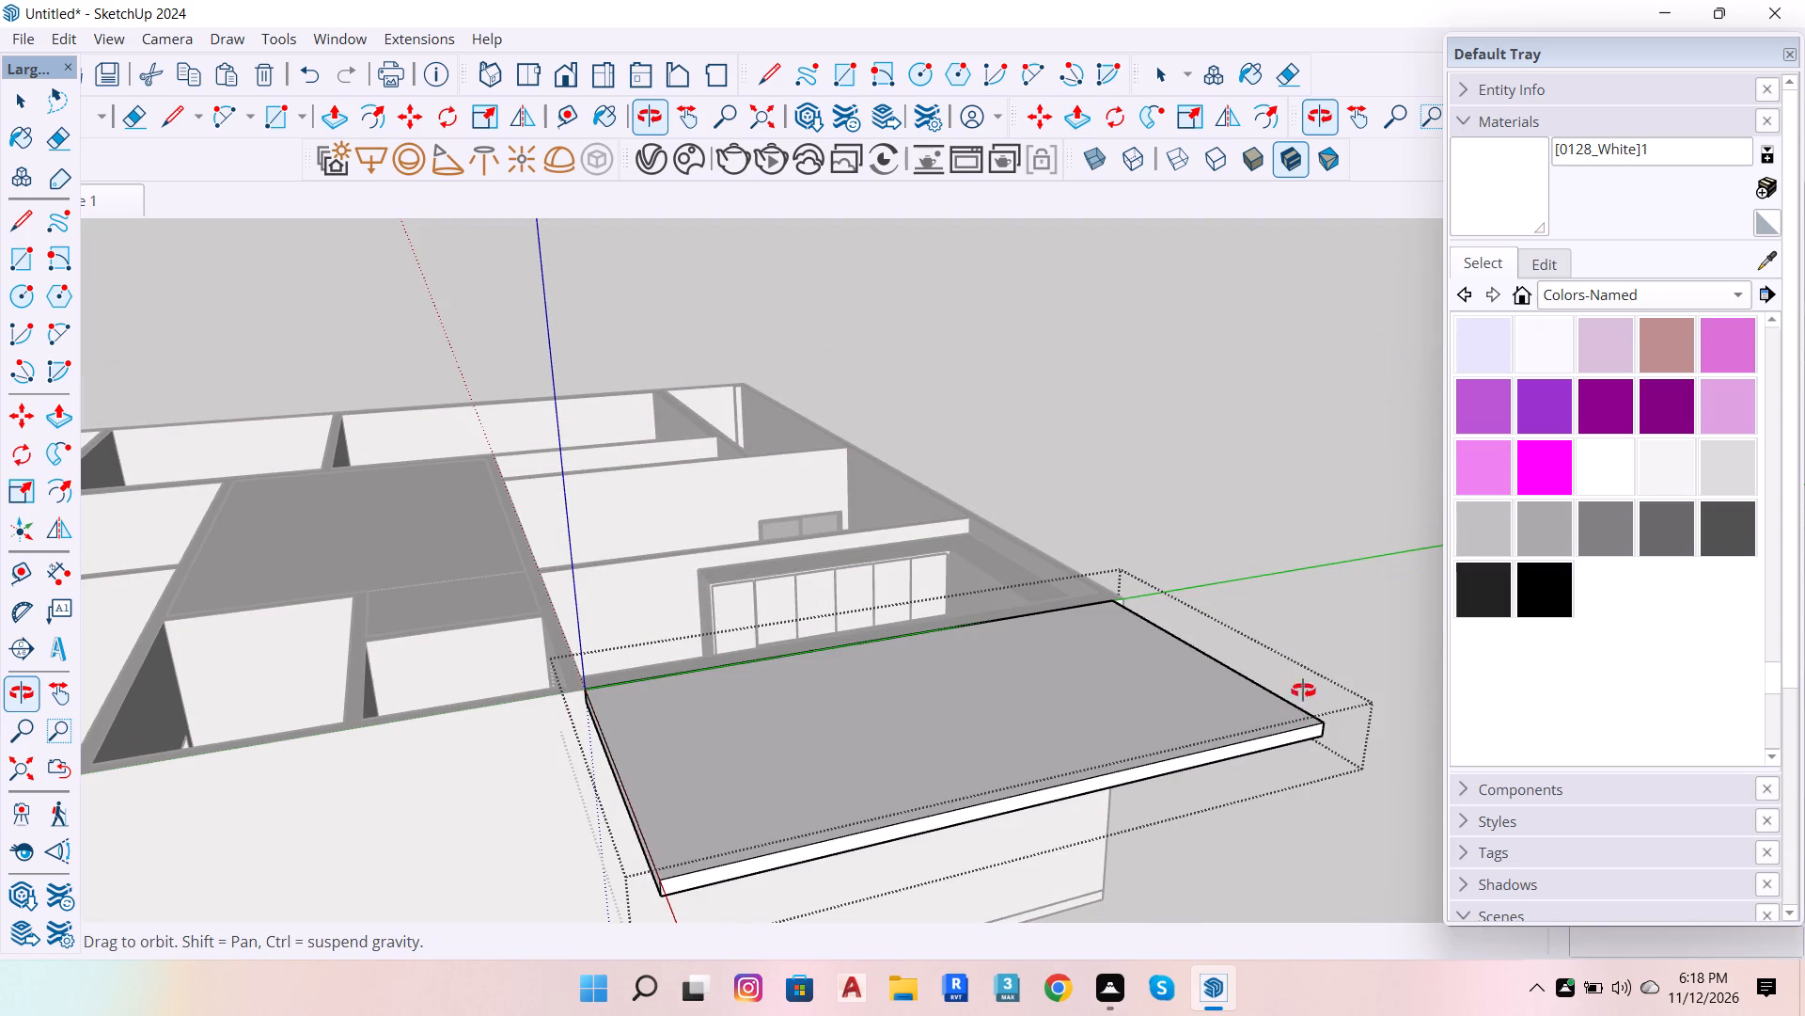
pyautogui.press('space')
pyautogui.click(1339, 611)
# Inside the ceiling slab group, offset the underside's outline 1'4" inward.
pyautogui.scroll(-6, 1266, 591)
pyautogui.scroll(2, 1165, 918)
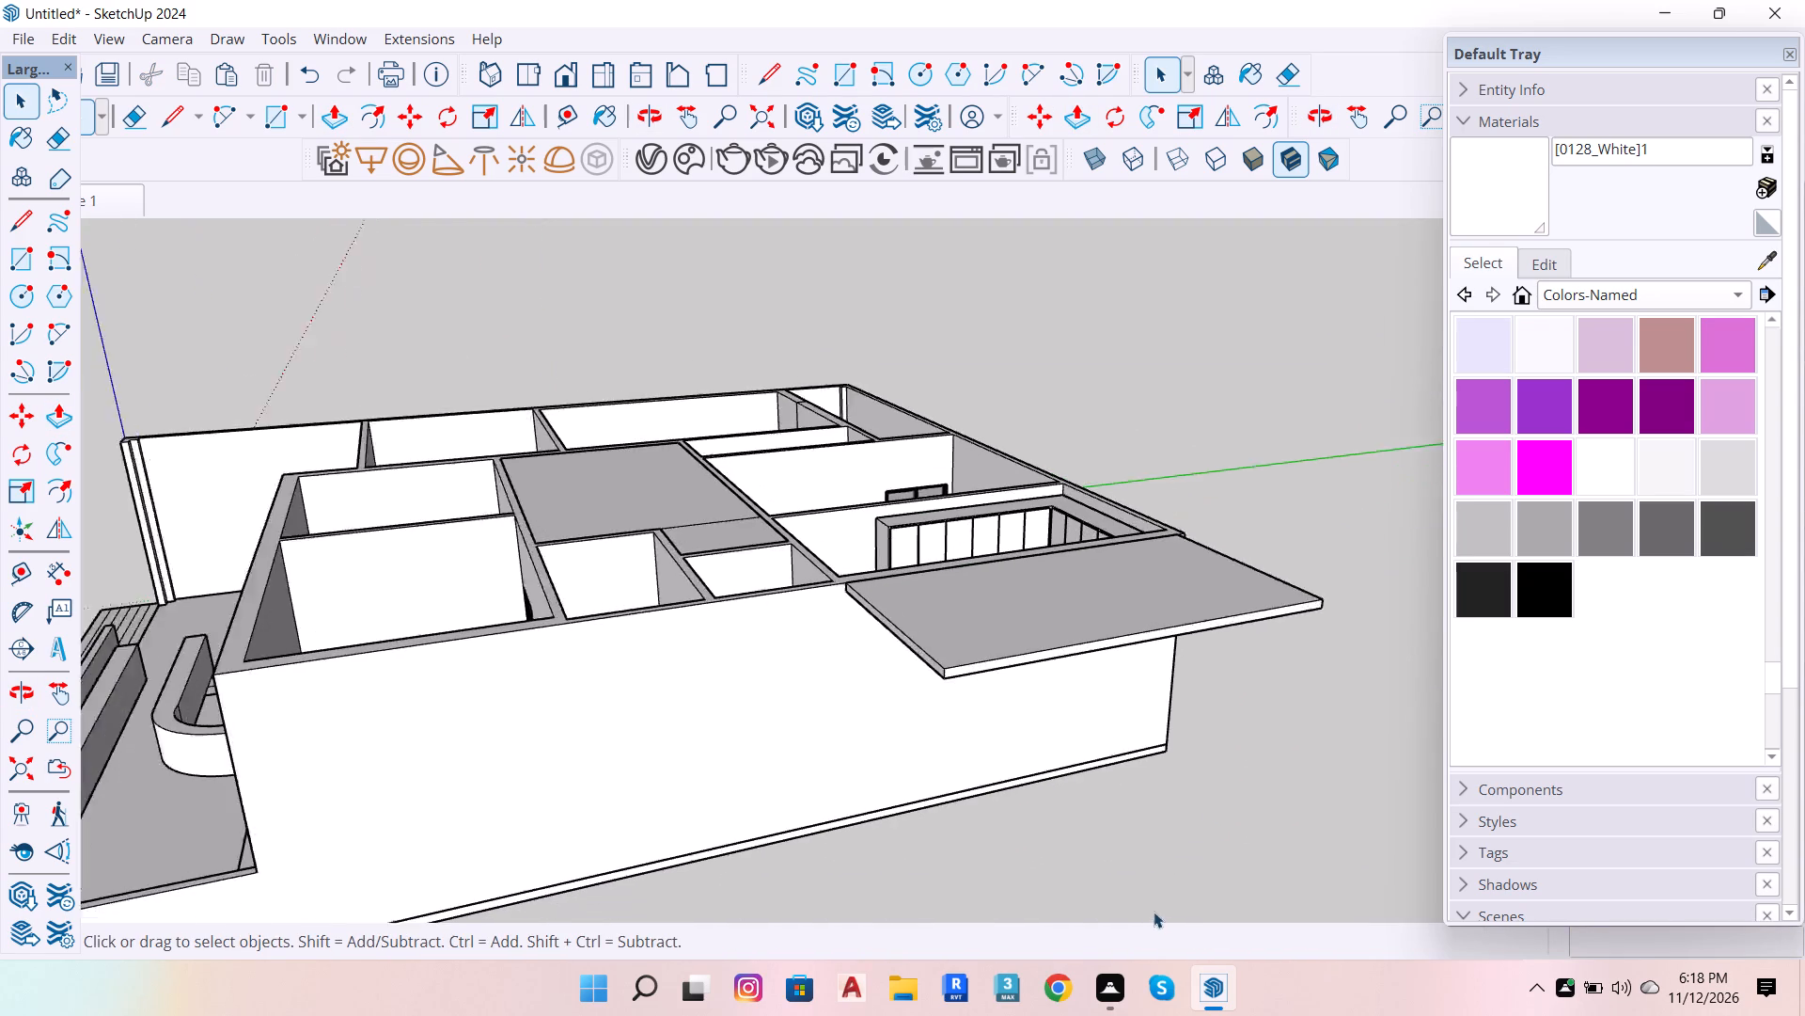
pyautogui.scroll(3, 1154, 912)
pyautogui.press('o')
pyautogui.moveTo(841, 593); pyautogui.dragTo(842, 424)
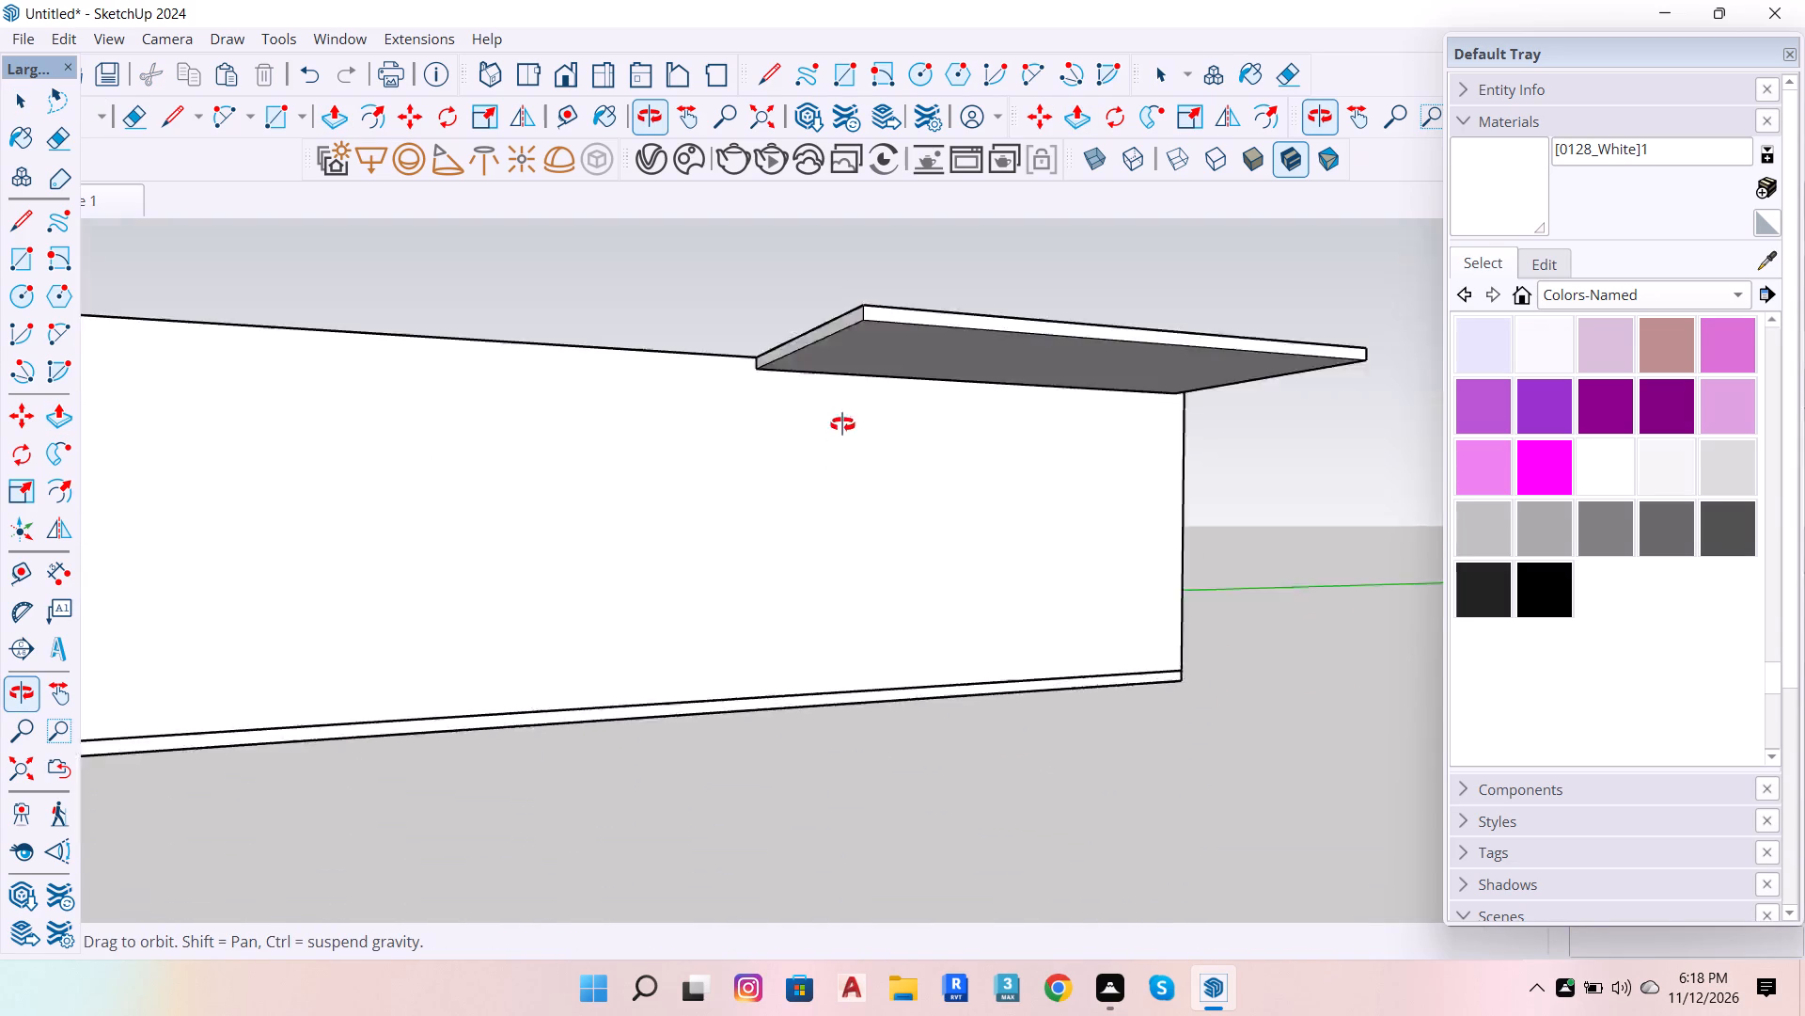
pyautogui.moveTo(842, 424); pyautogui.dragTo(833, 325)
pyautogui.scroll(-6, 857, 586)
pyautogui.scroll(6, 914, 404)
pyautogui.moveTo(980, 338); pyautogui.dragTo(959, 279)
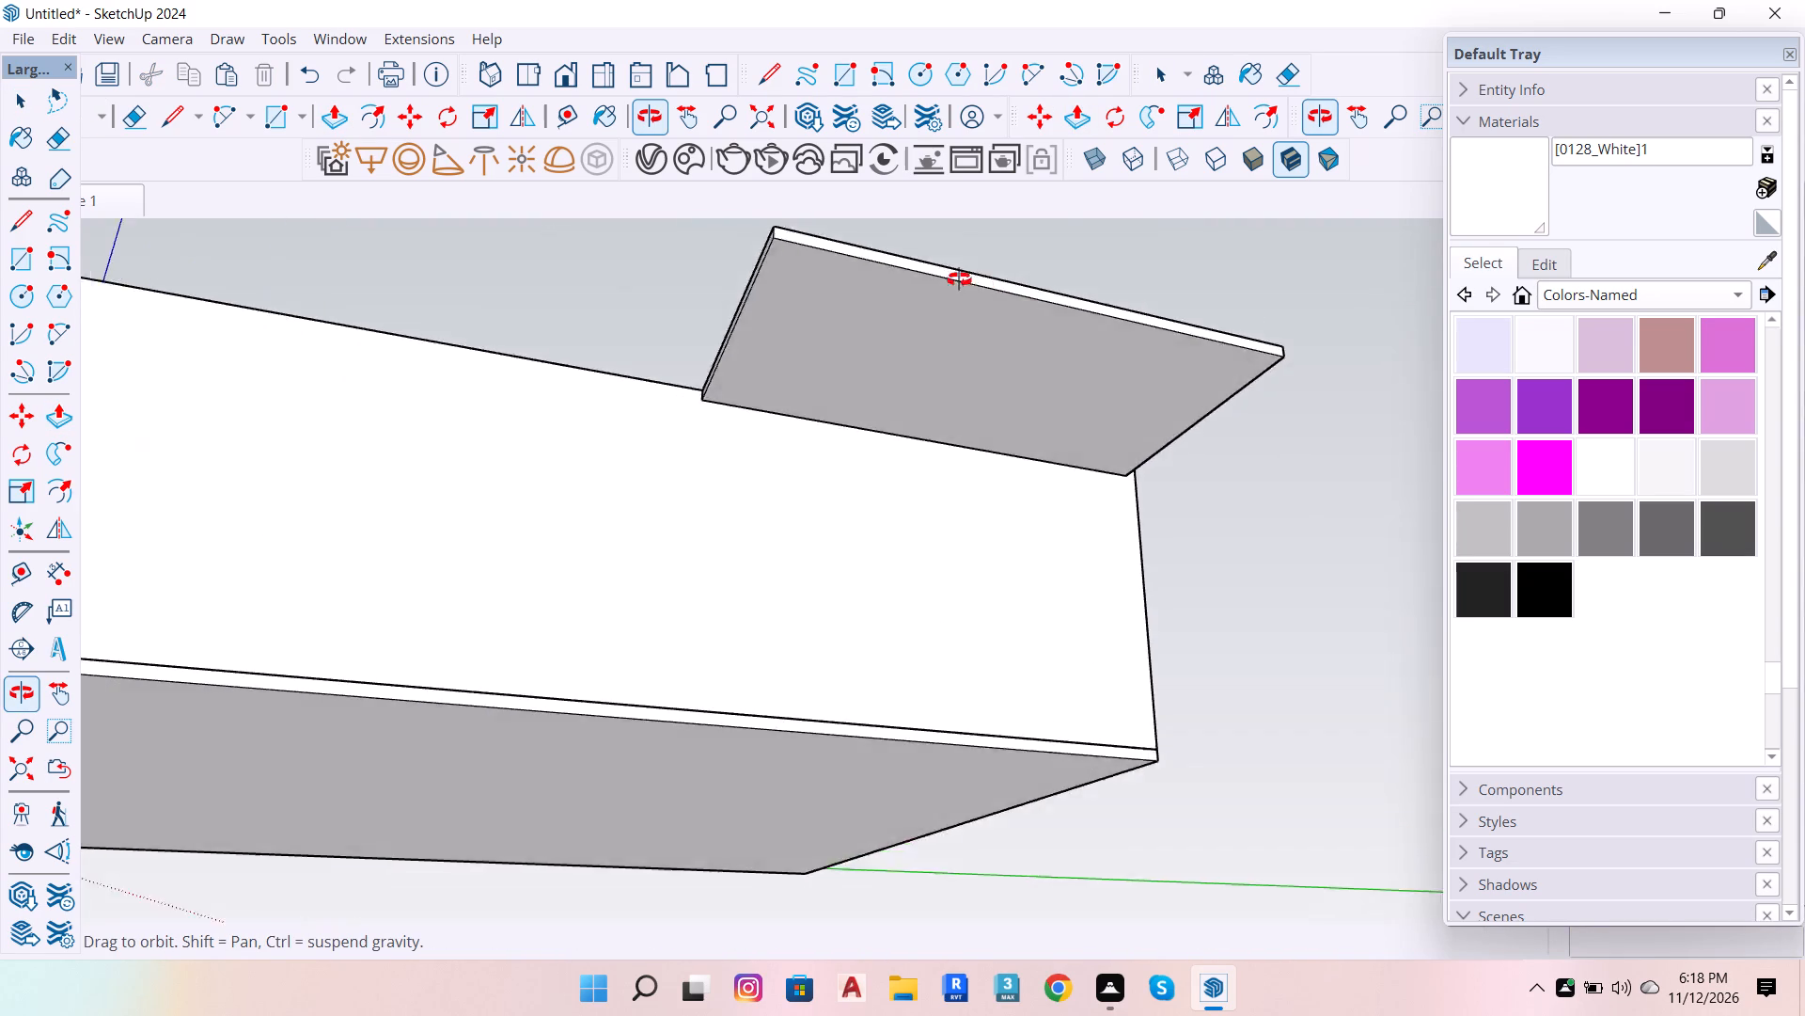
pyautogui.moveTo(959, 279); pyautogui.dragTo(936, 215)
pyautogui.scroll(-6, 874, 605)
pyautogui.scroll(5, 936, 419)
pyautogui.moveTo(908, 438); pyautogui.dragTo(892, 313)
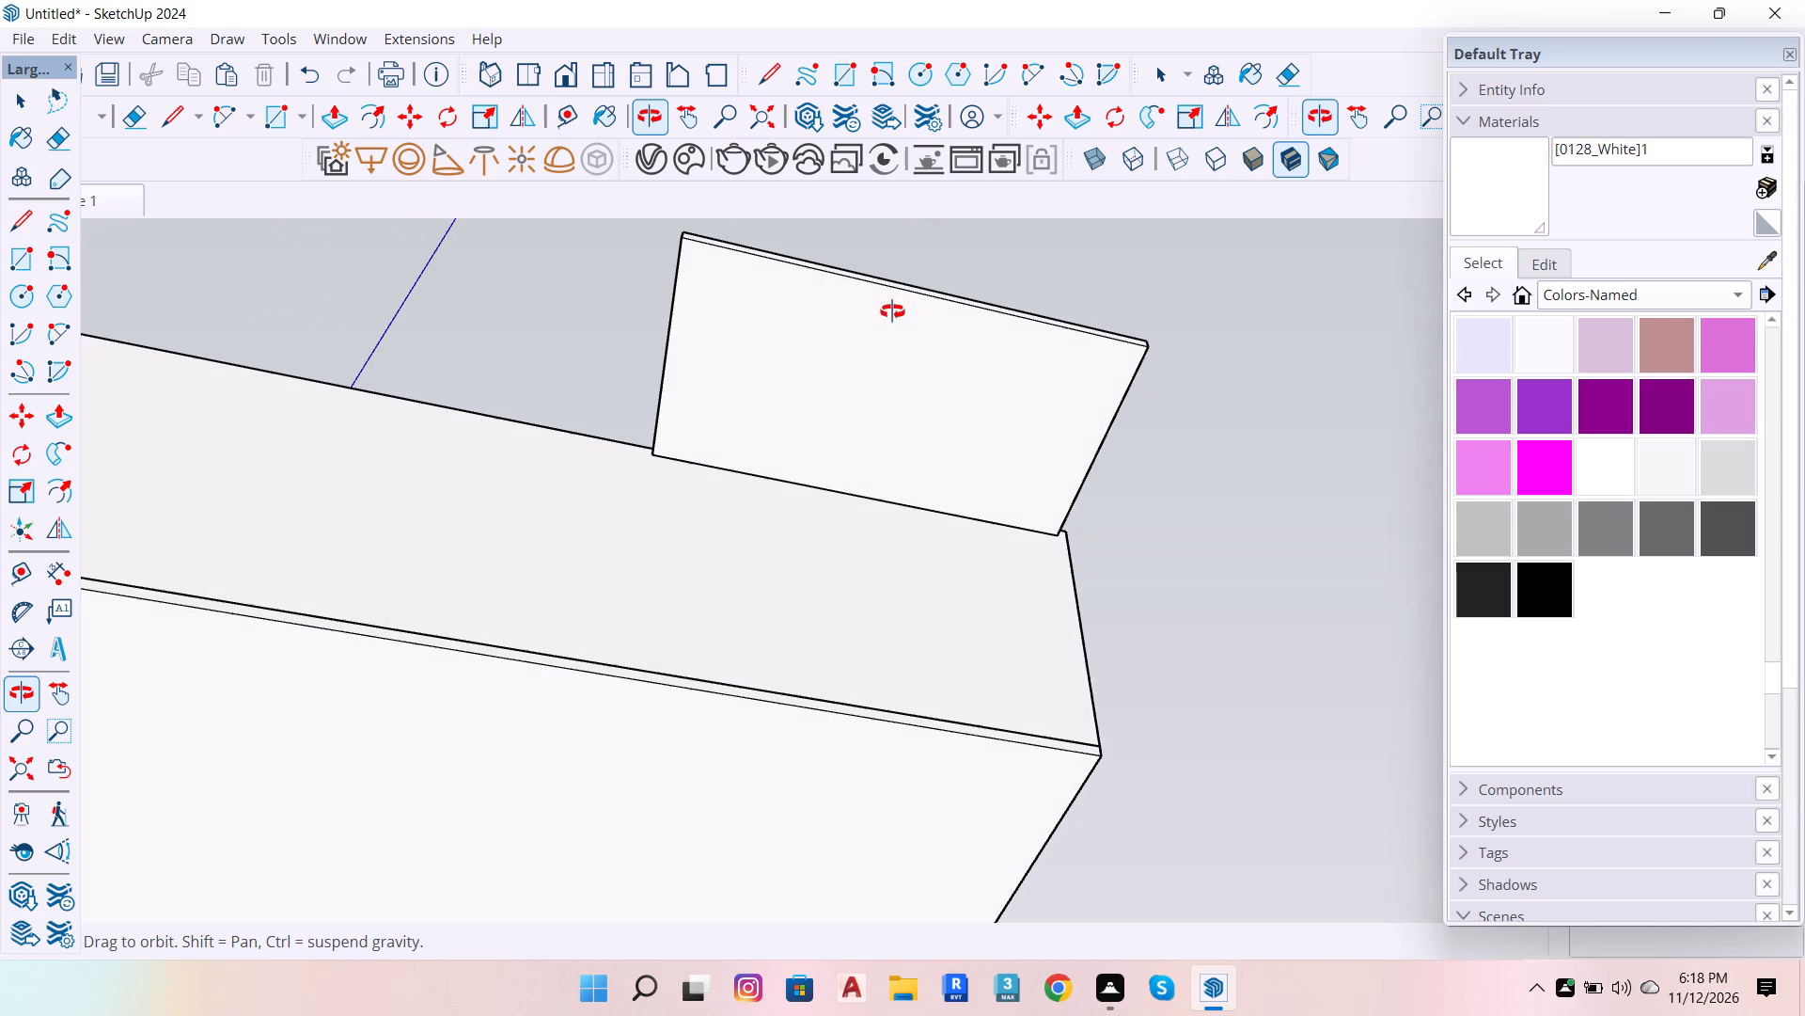
pyautogui.press('space')
pyautogui.doubleClick(920, 405)
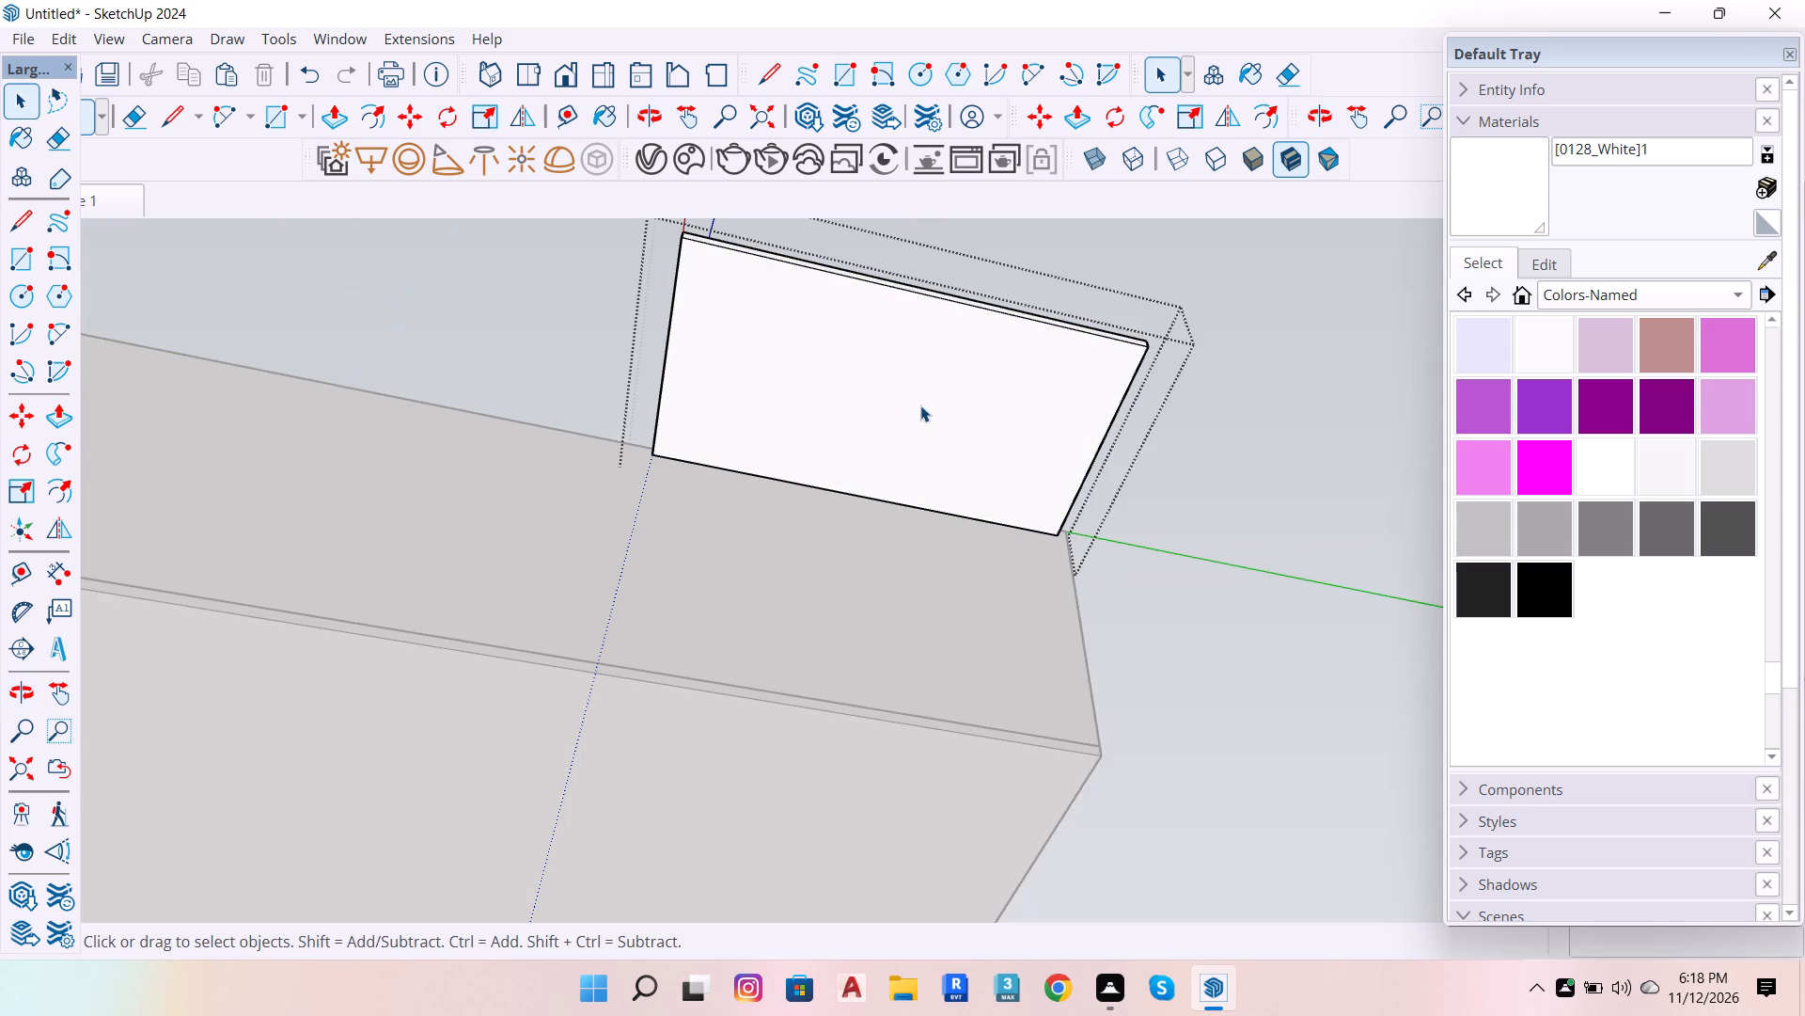
pyautogui.doubleClick(920, 405)
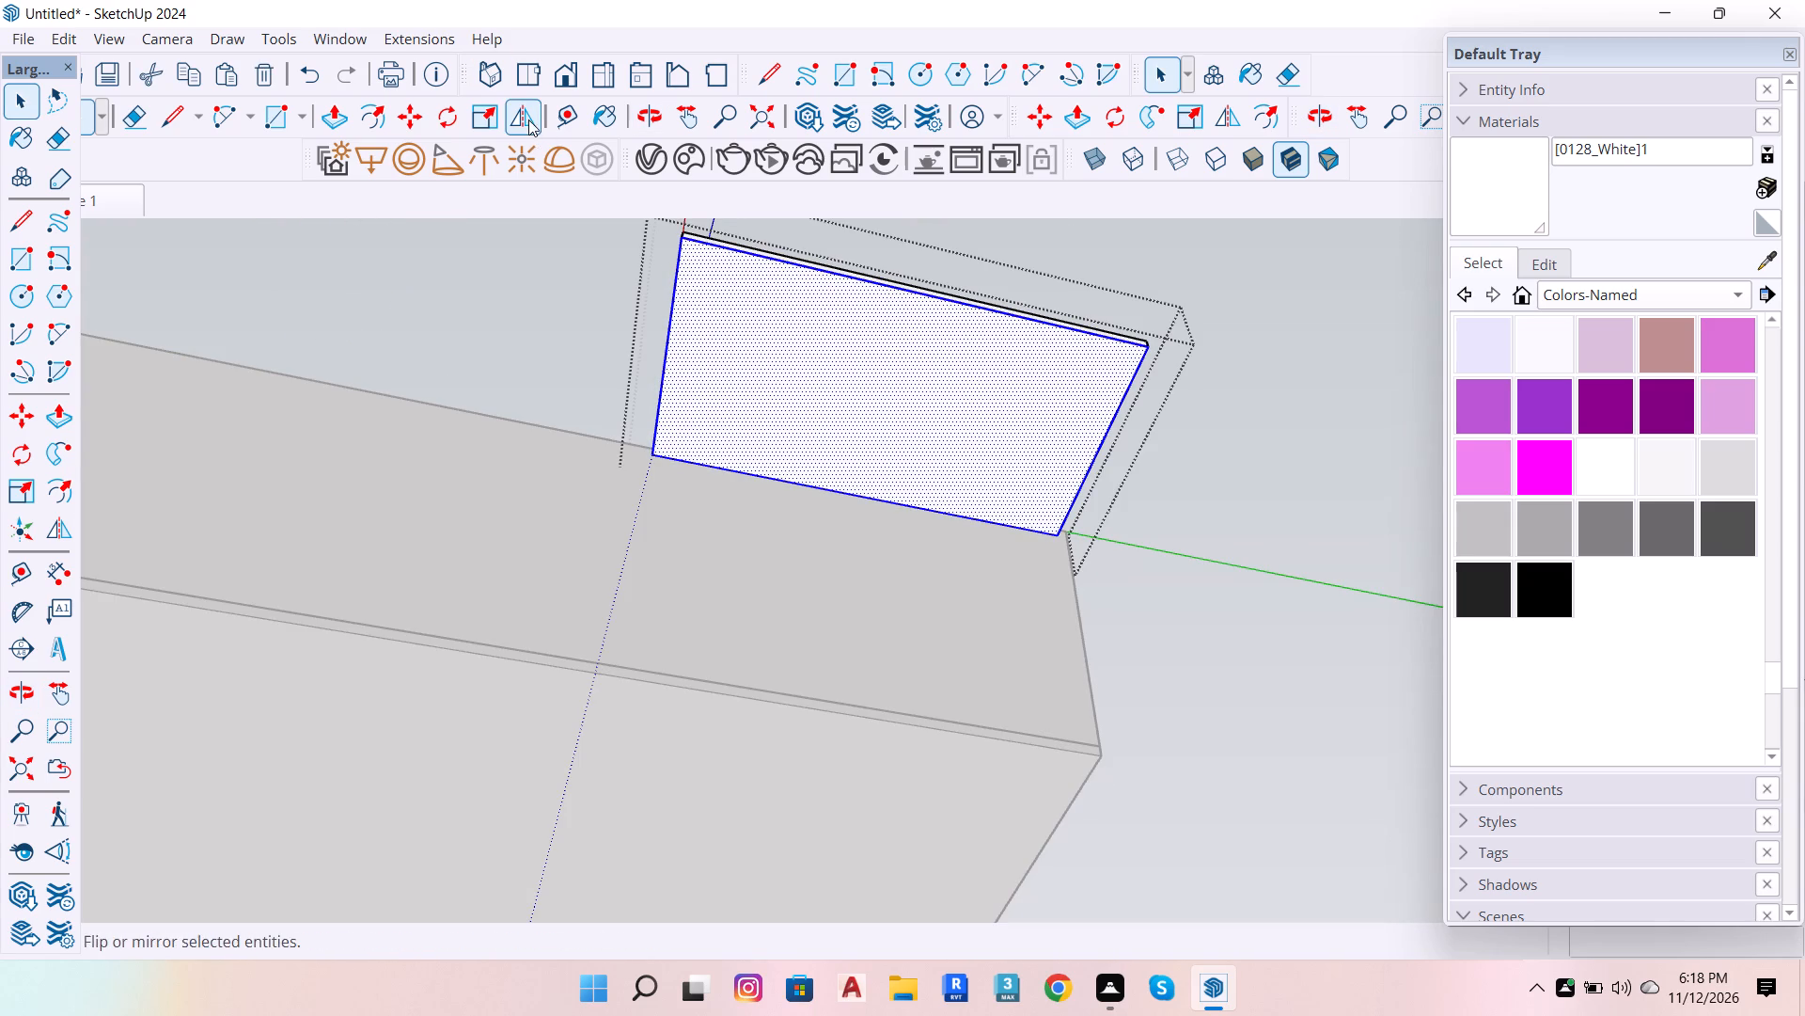
pyautogui.click(381, 107)
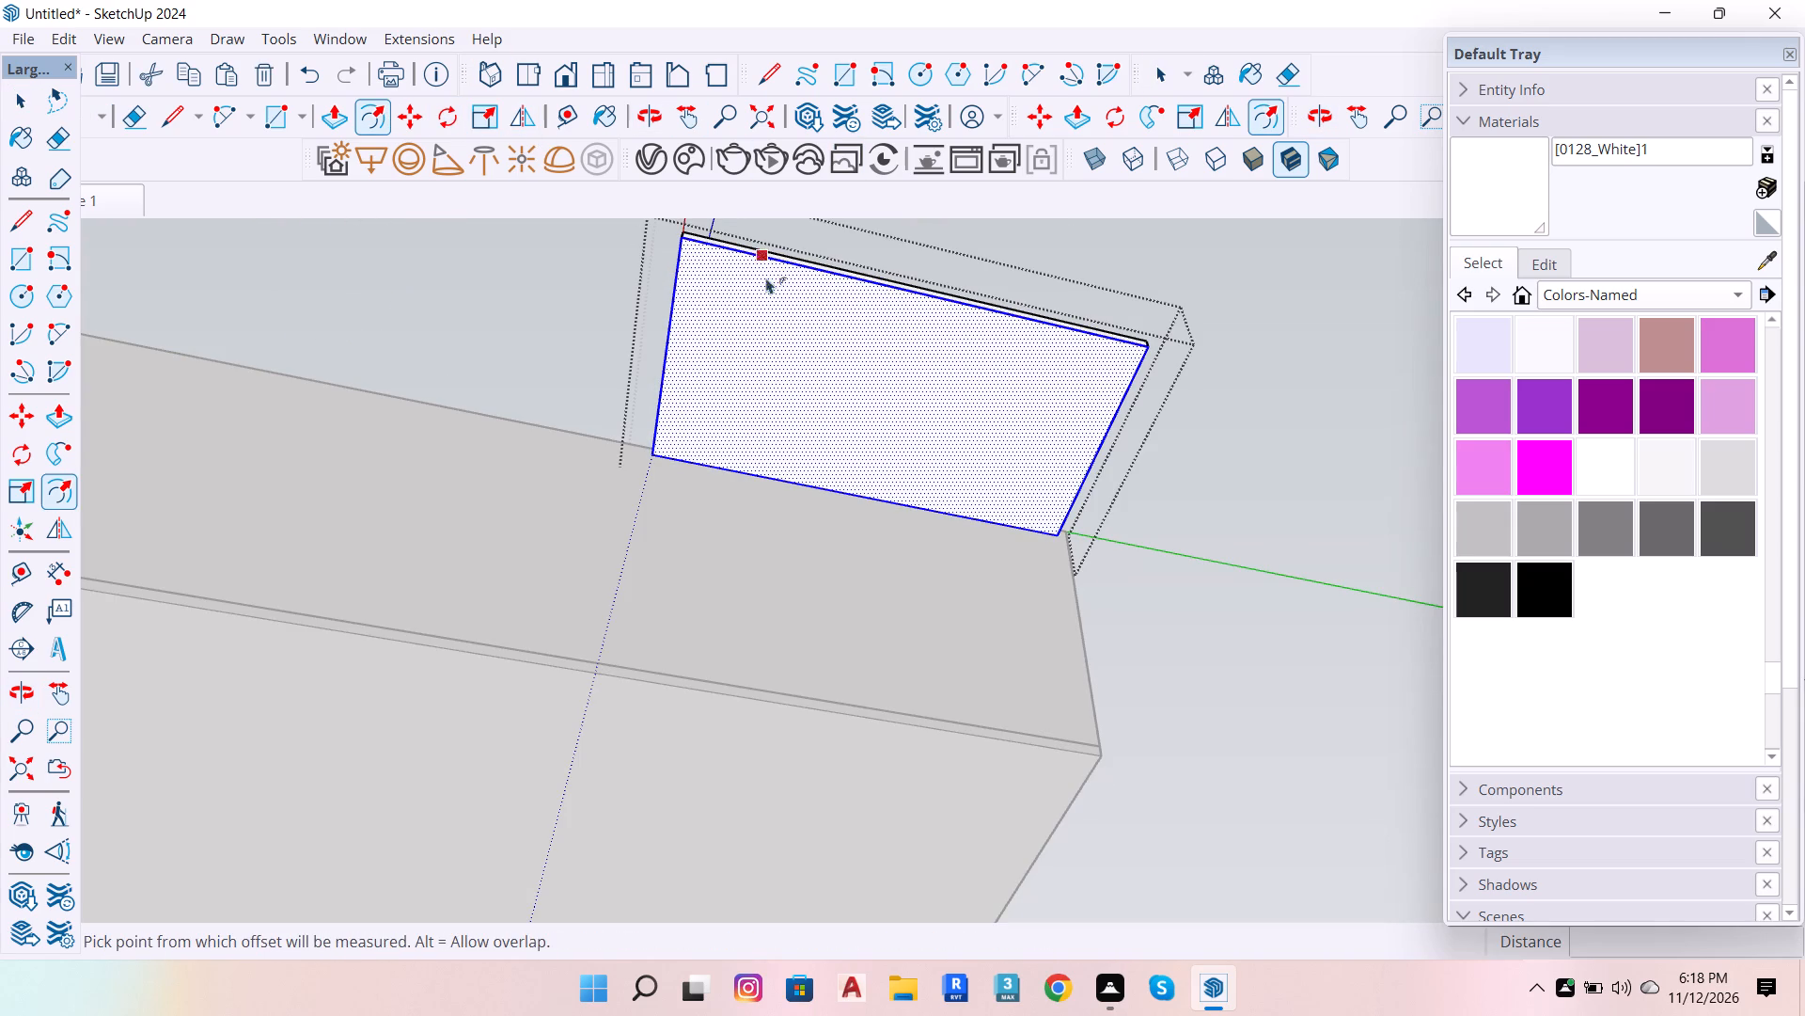
pyautogui.click(790, 265)
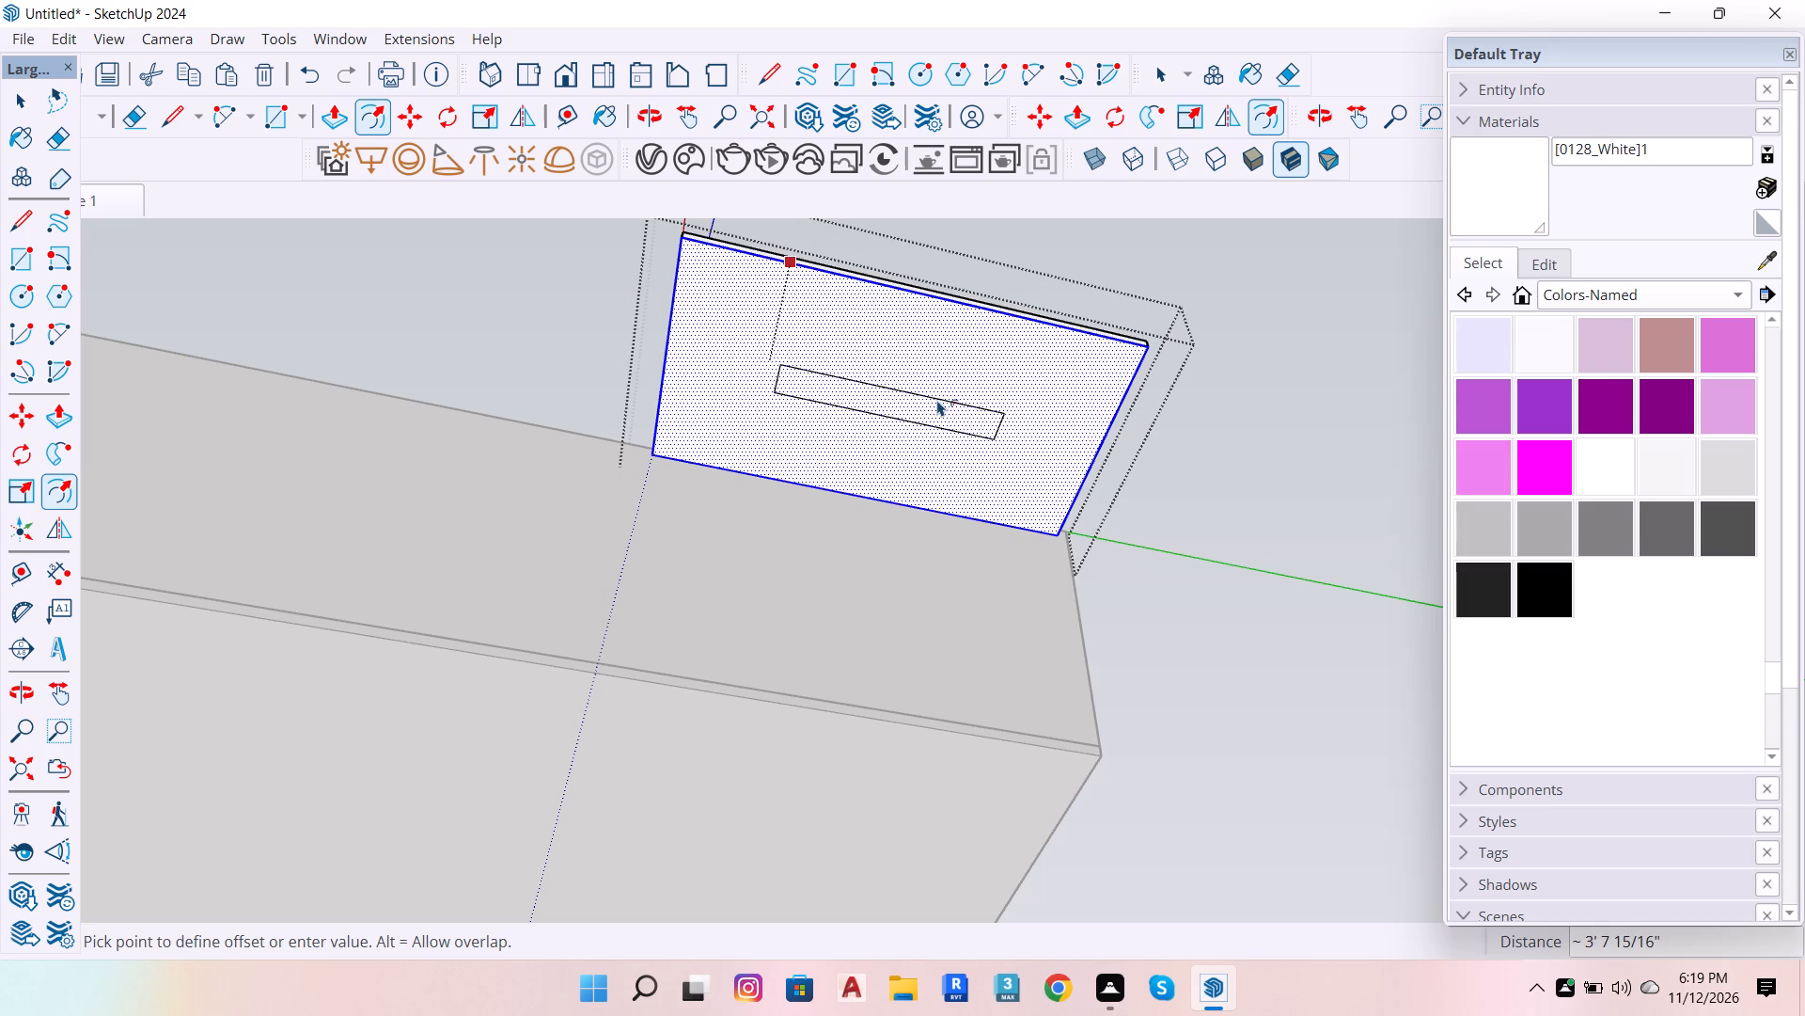
pyautogui.write("1'4")
pyautogui.press('Return')
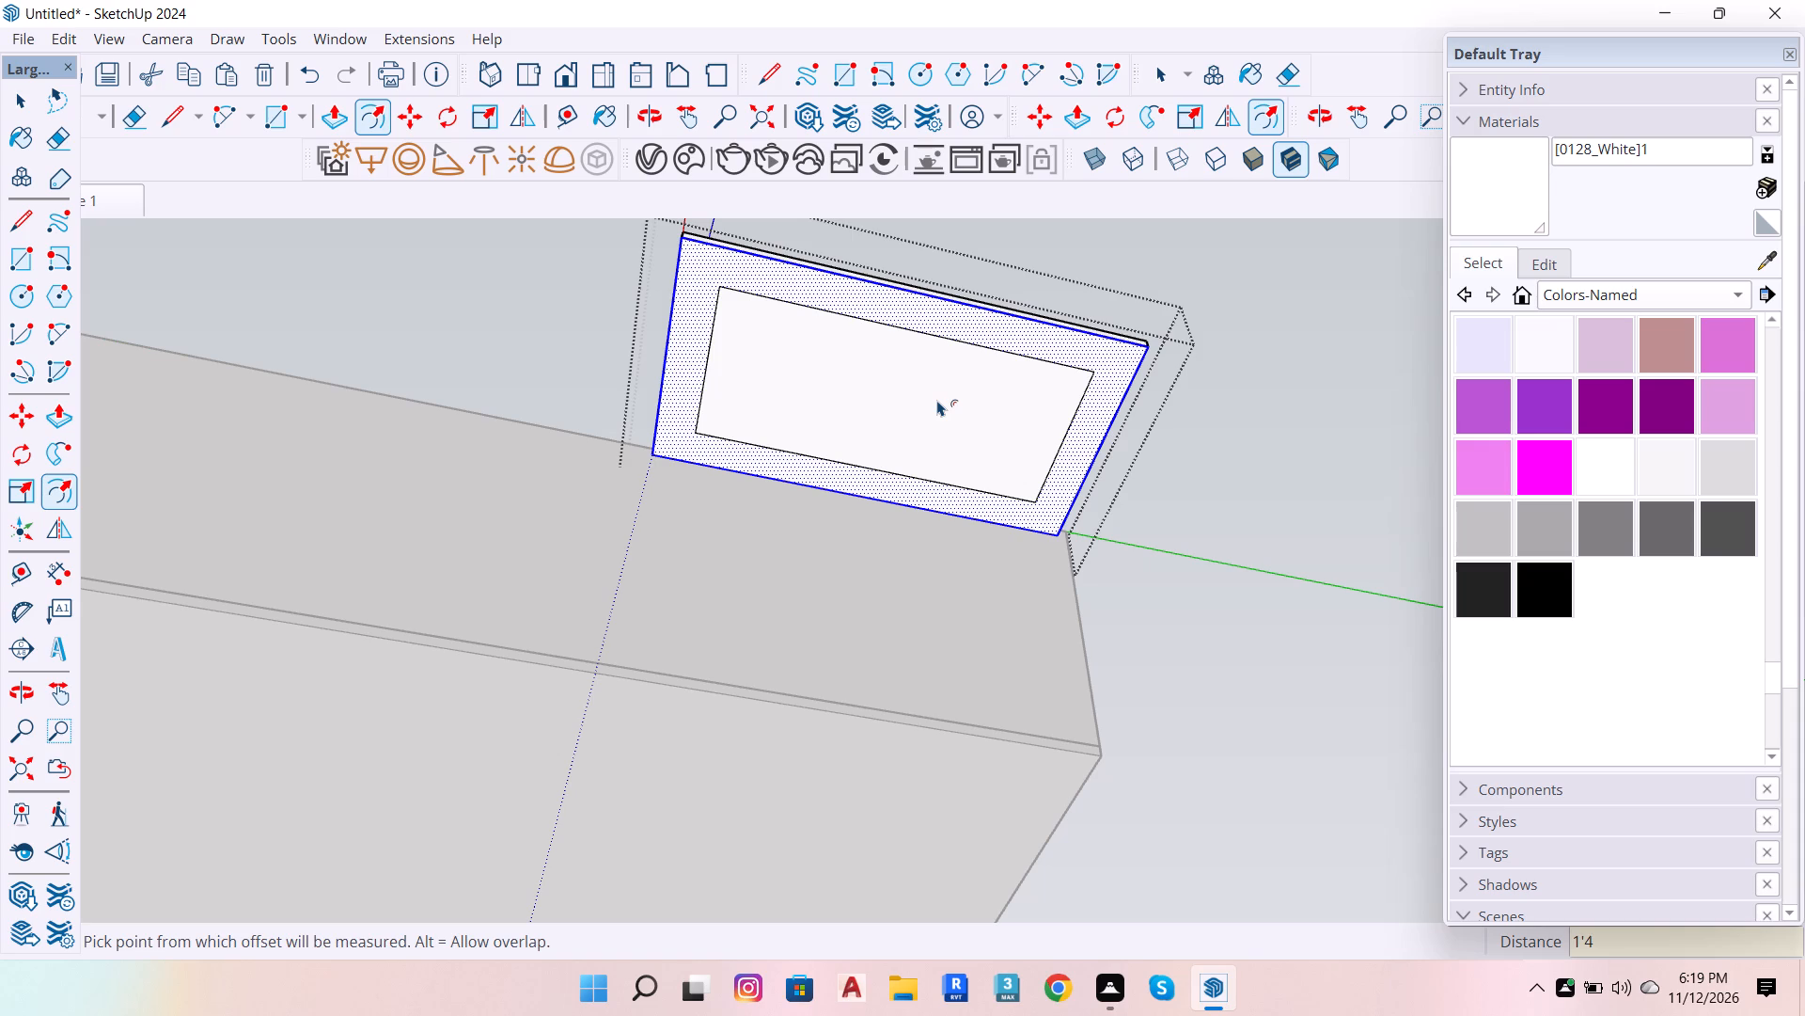
pyautogui.press('space')
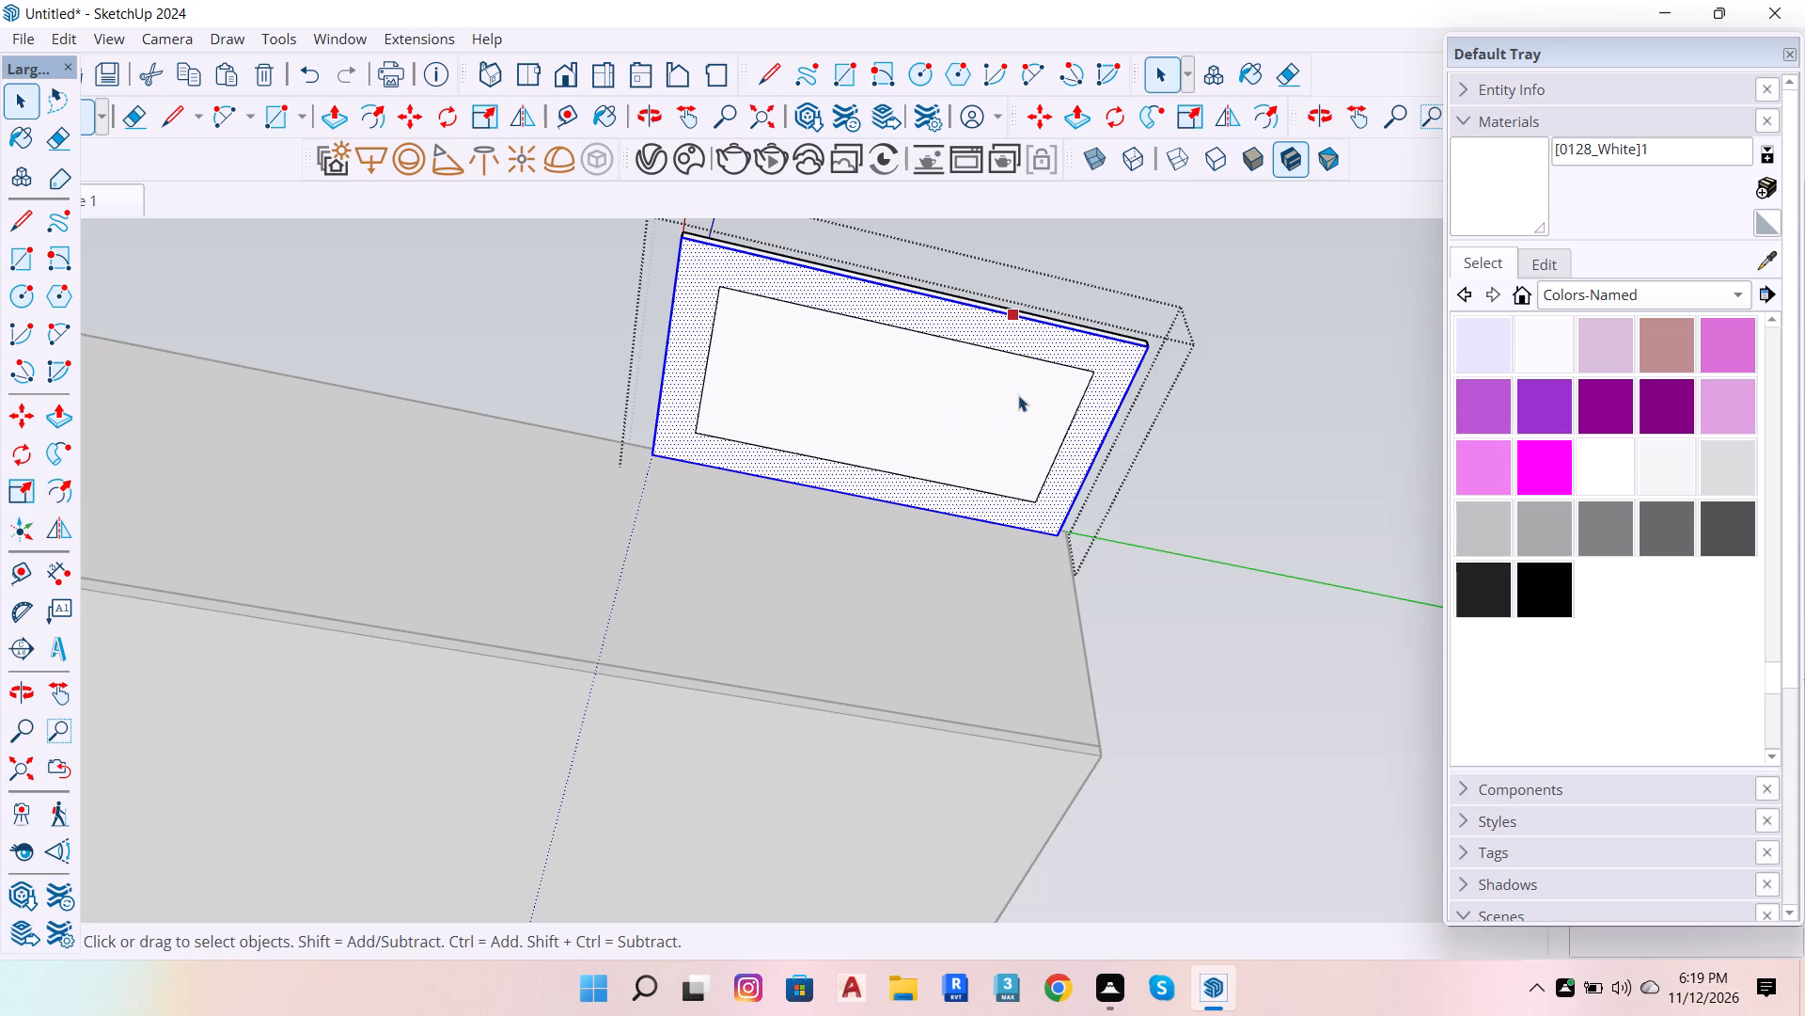
# Offset the inner rectangle on the ceiling slab's underside 1" inward, forming a narrow border strip.
pyautogui.click(1039, 393)
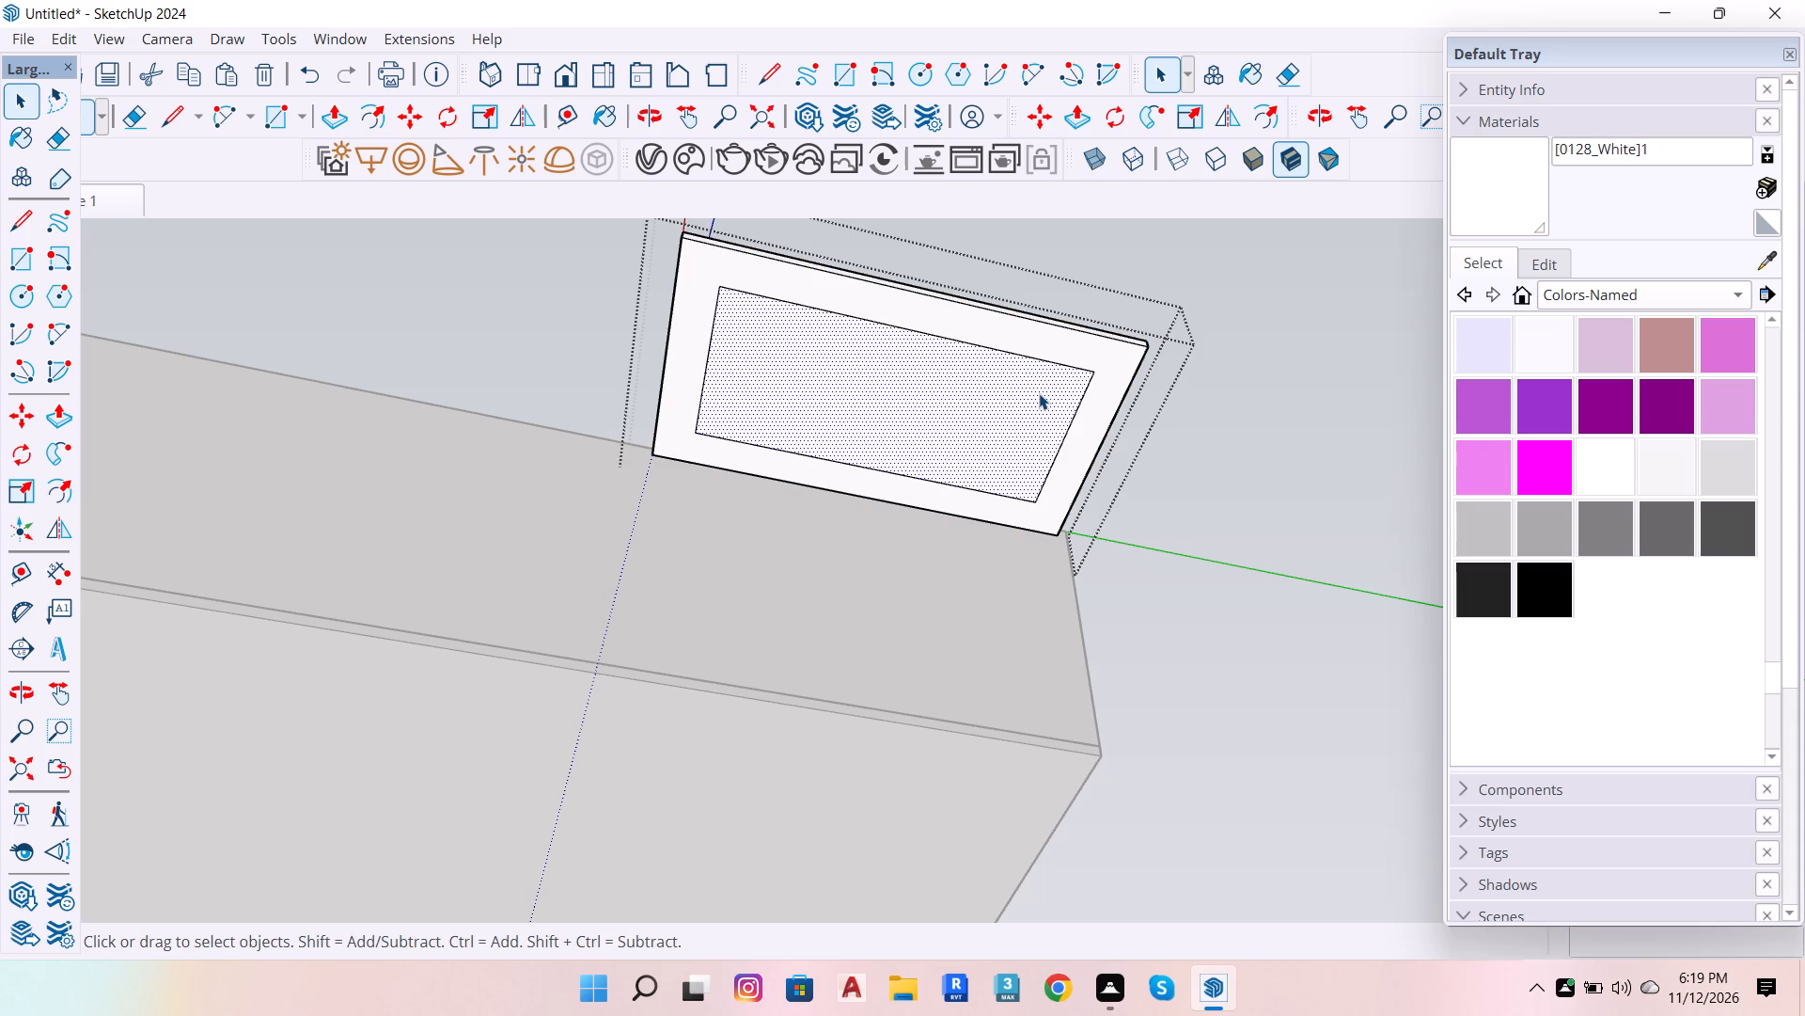
pyautogui.press('f')
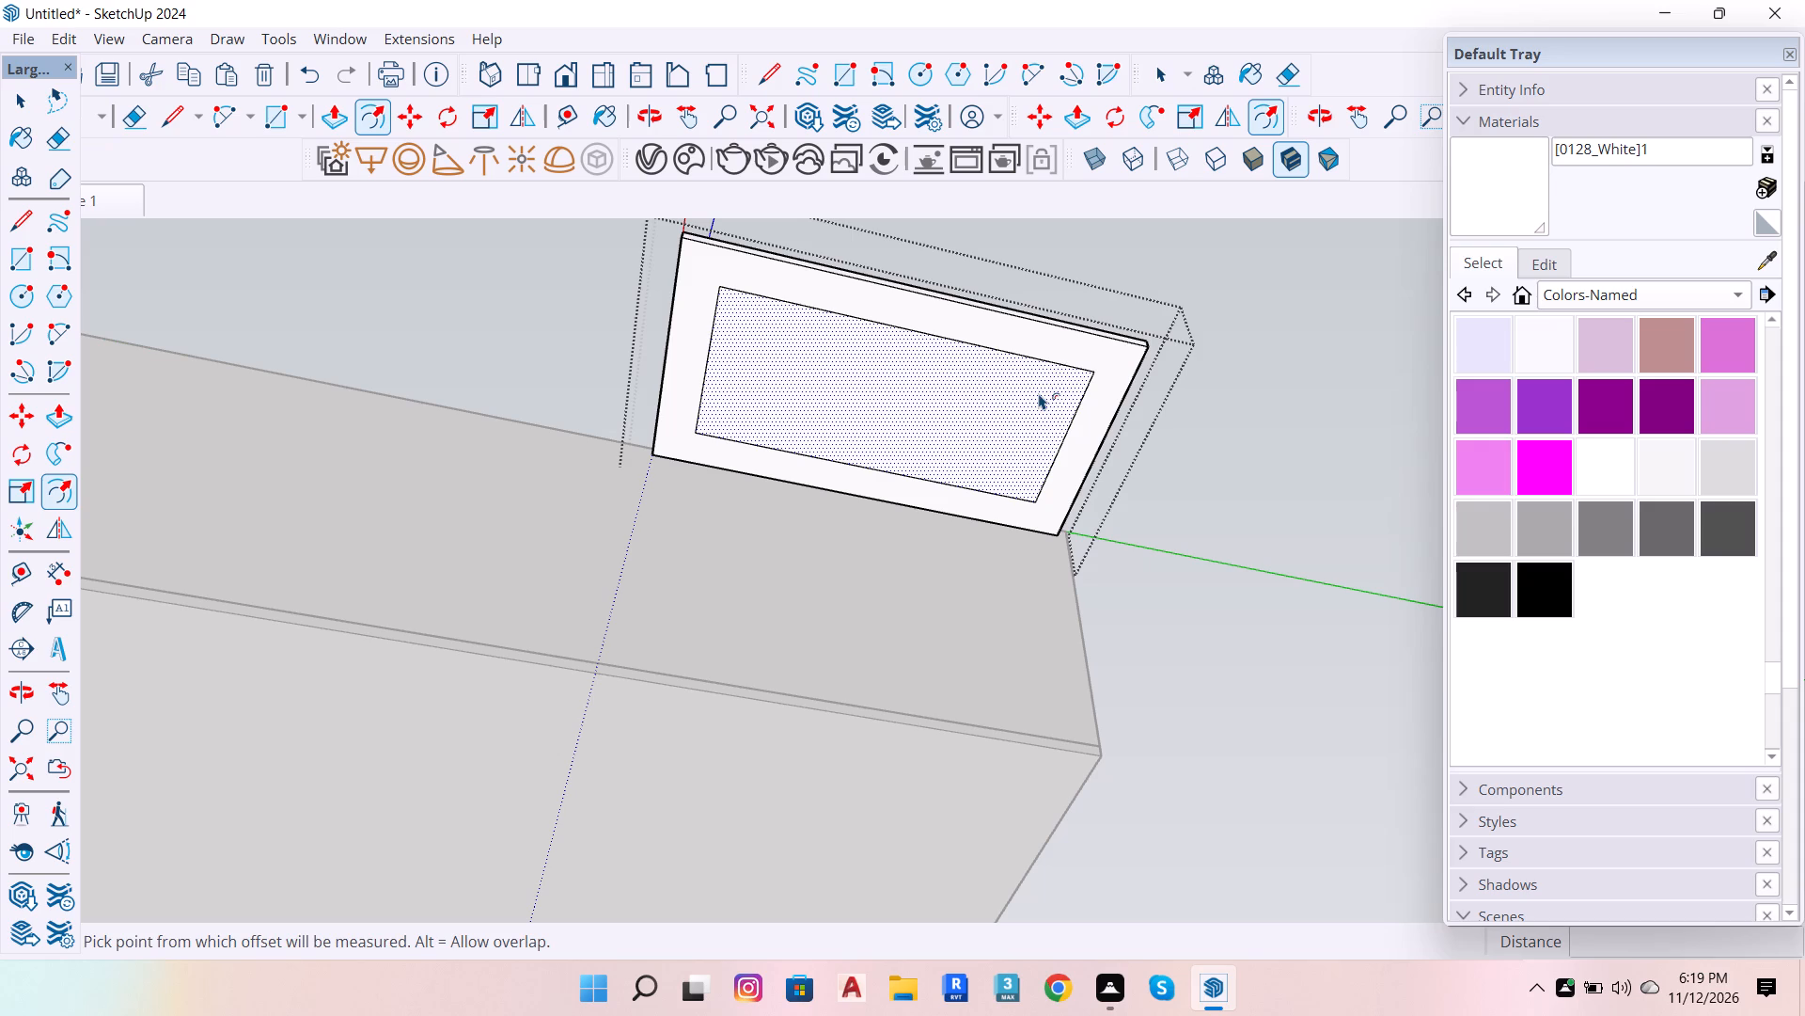
pyautogui.click(1058, 378)
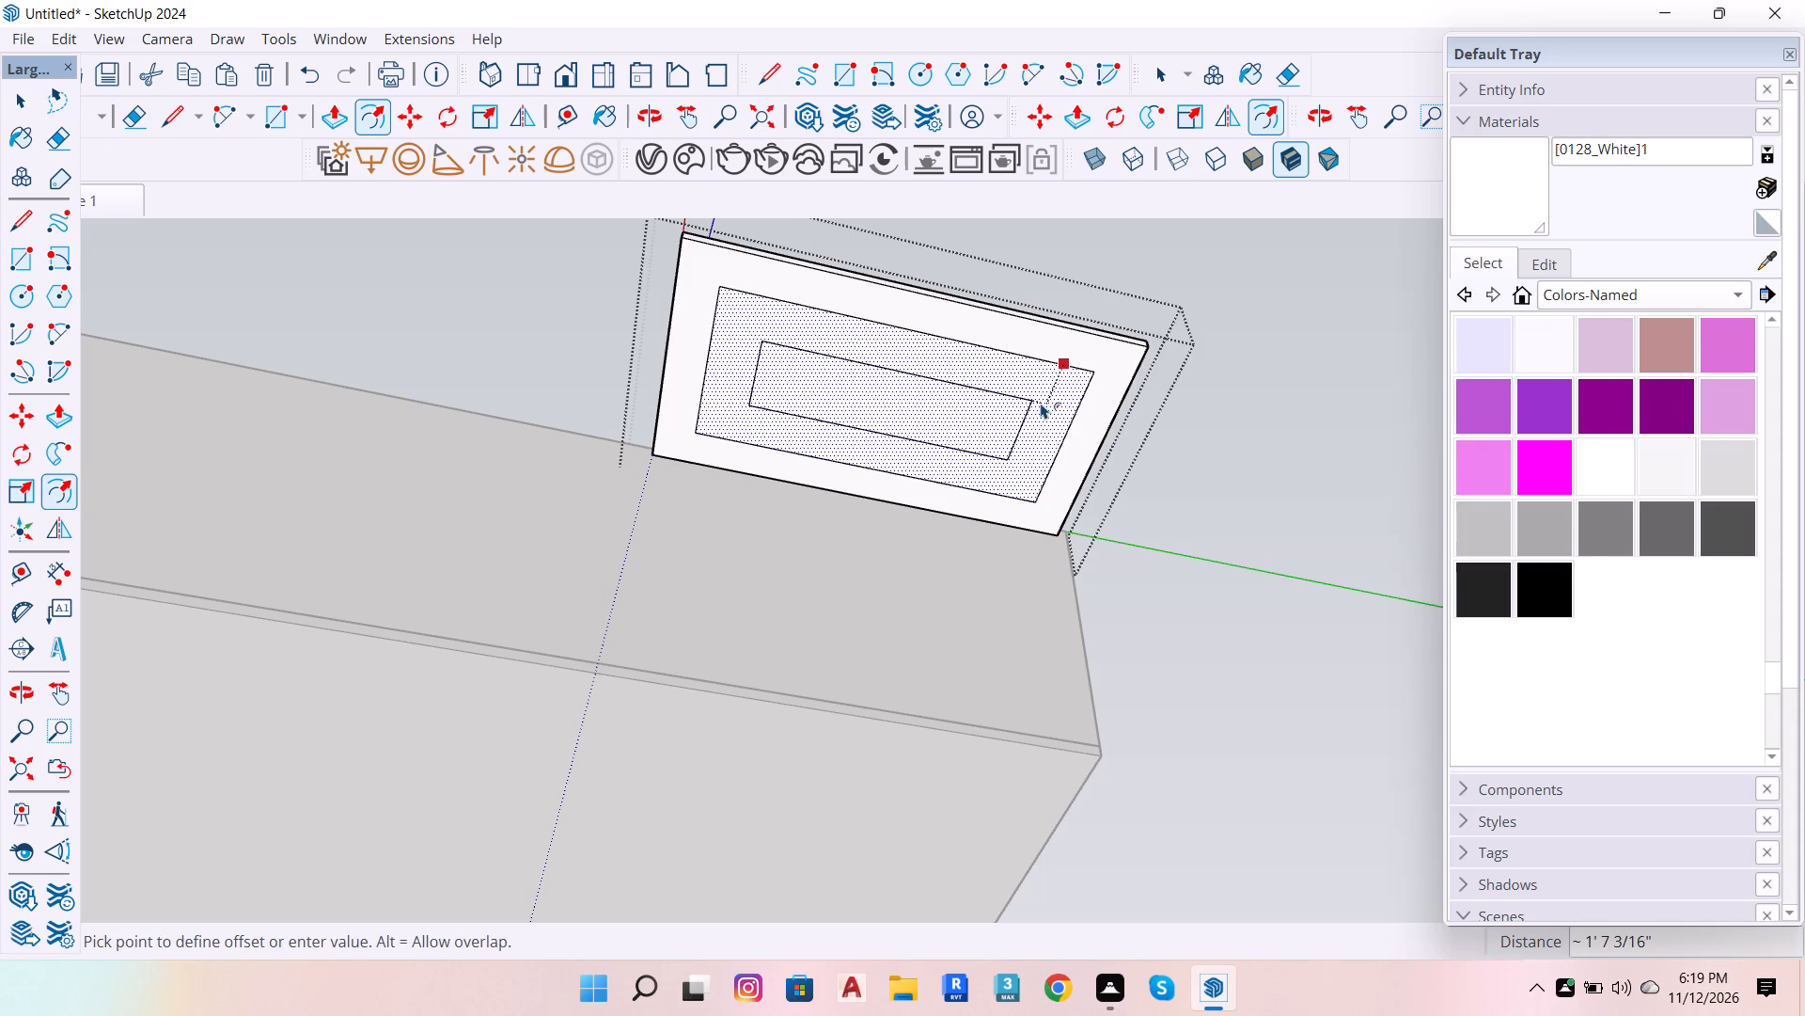
pyautogui.press('1')
pyautogui.press('Return')
pyautogui.scroll(6, 1117, 332)
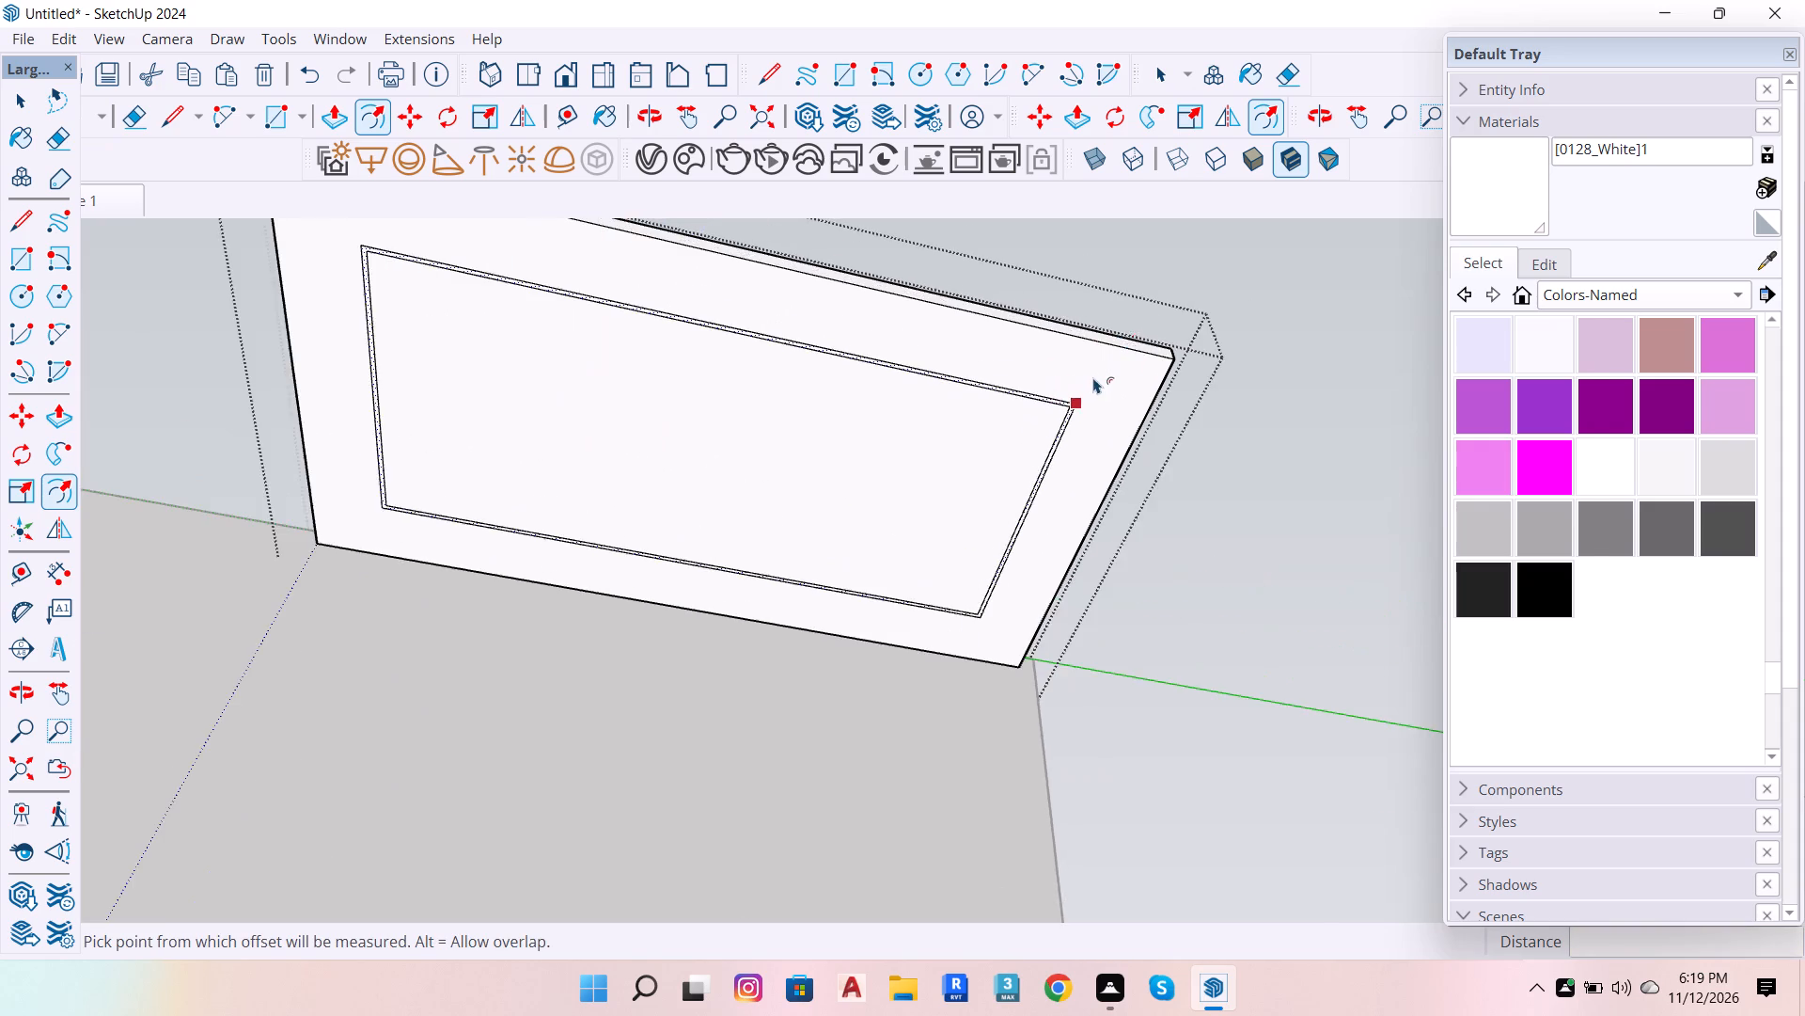
pyautogui.scroll(8, 1093, 377)
pyautogui.press('space')
pyautogui.scroll(-8, 1054, 417)
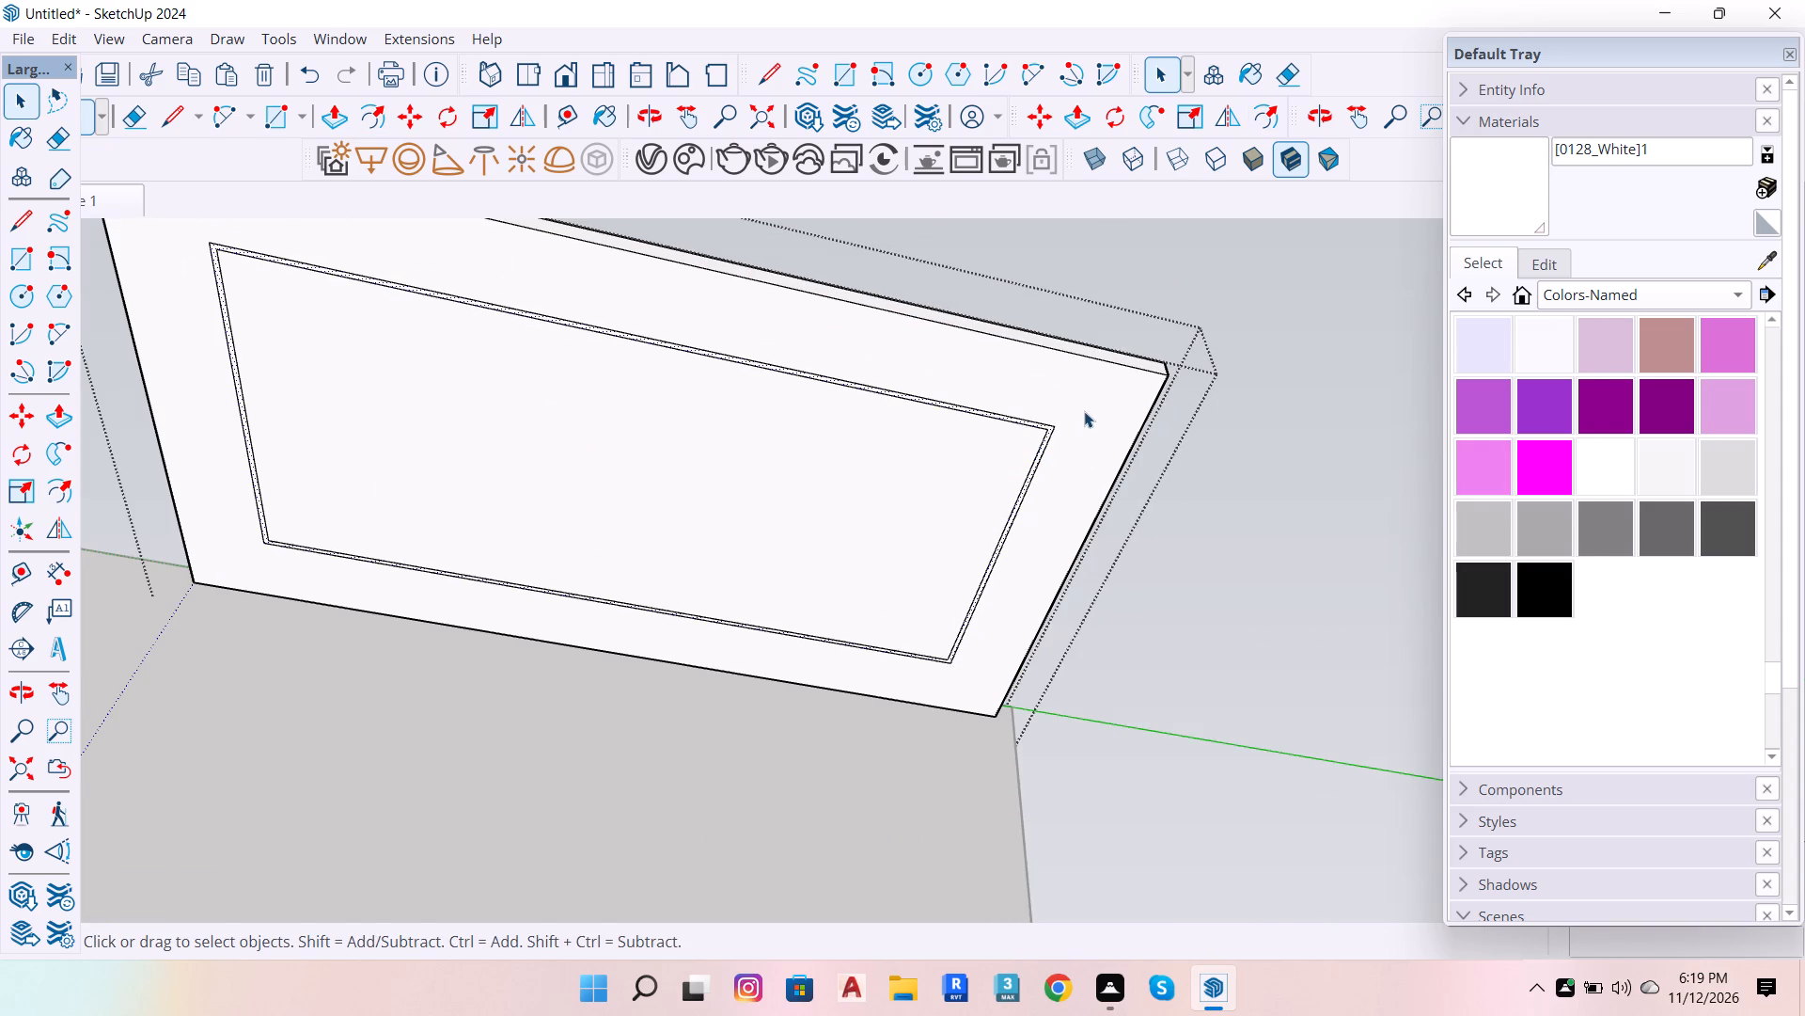
pyautogui.press('space')
# Place two crossing guides on the ceiling slab's underside, 4' 2 3/4" from the long edge and 7' 6" from the short edge.
pyautogui.scroll(-3, 1113, 404)
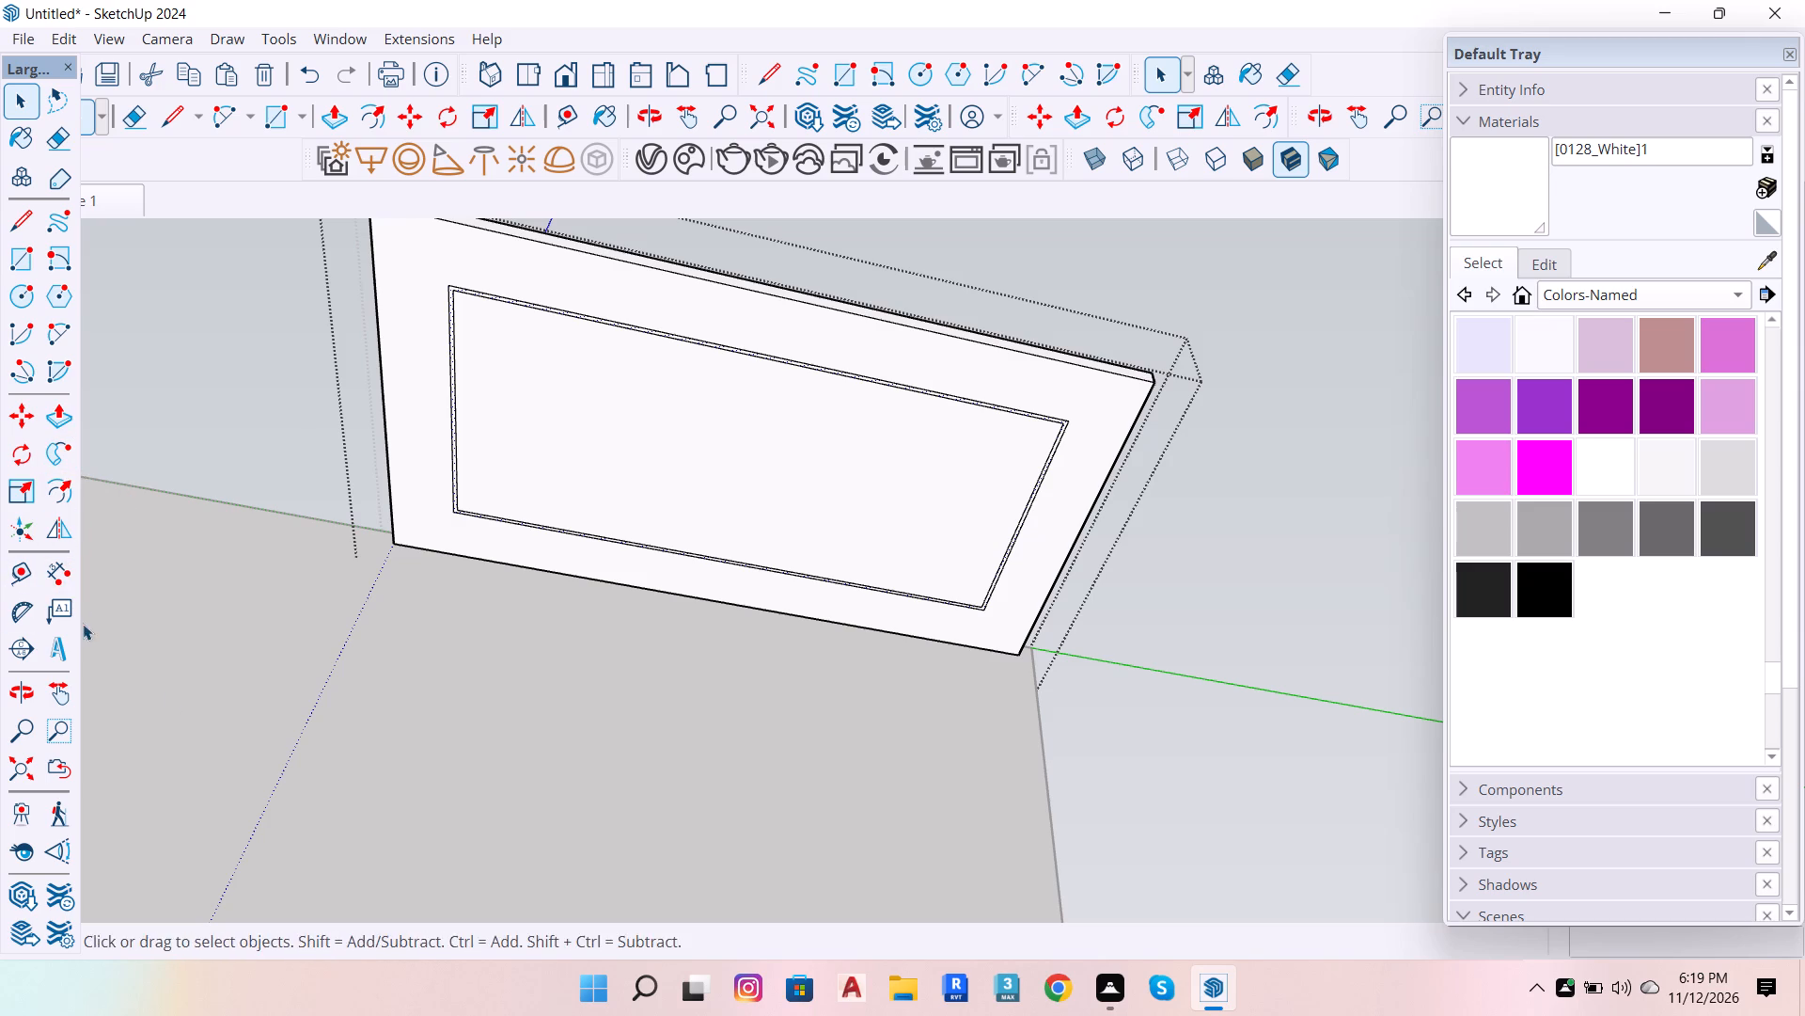
pyautogui.click(28, 565)
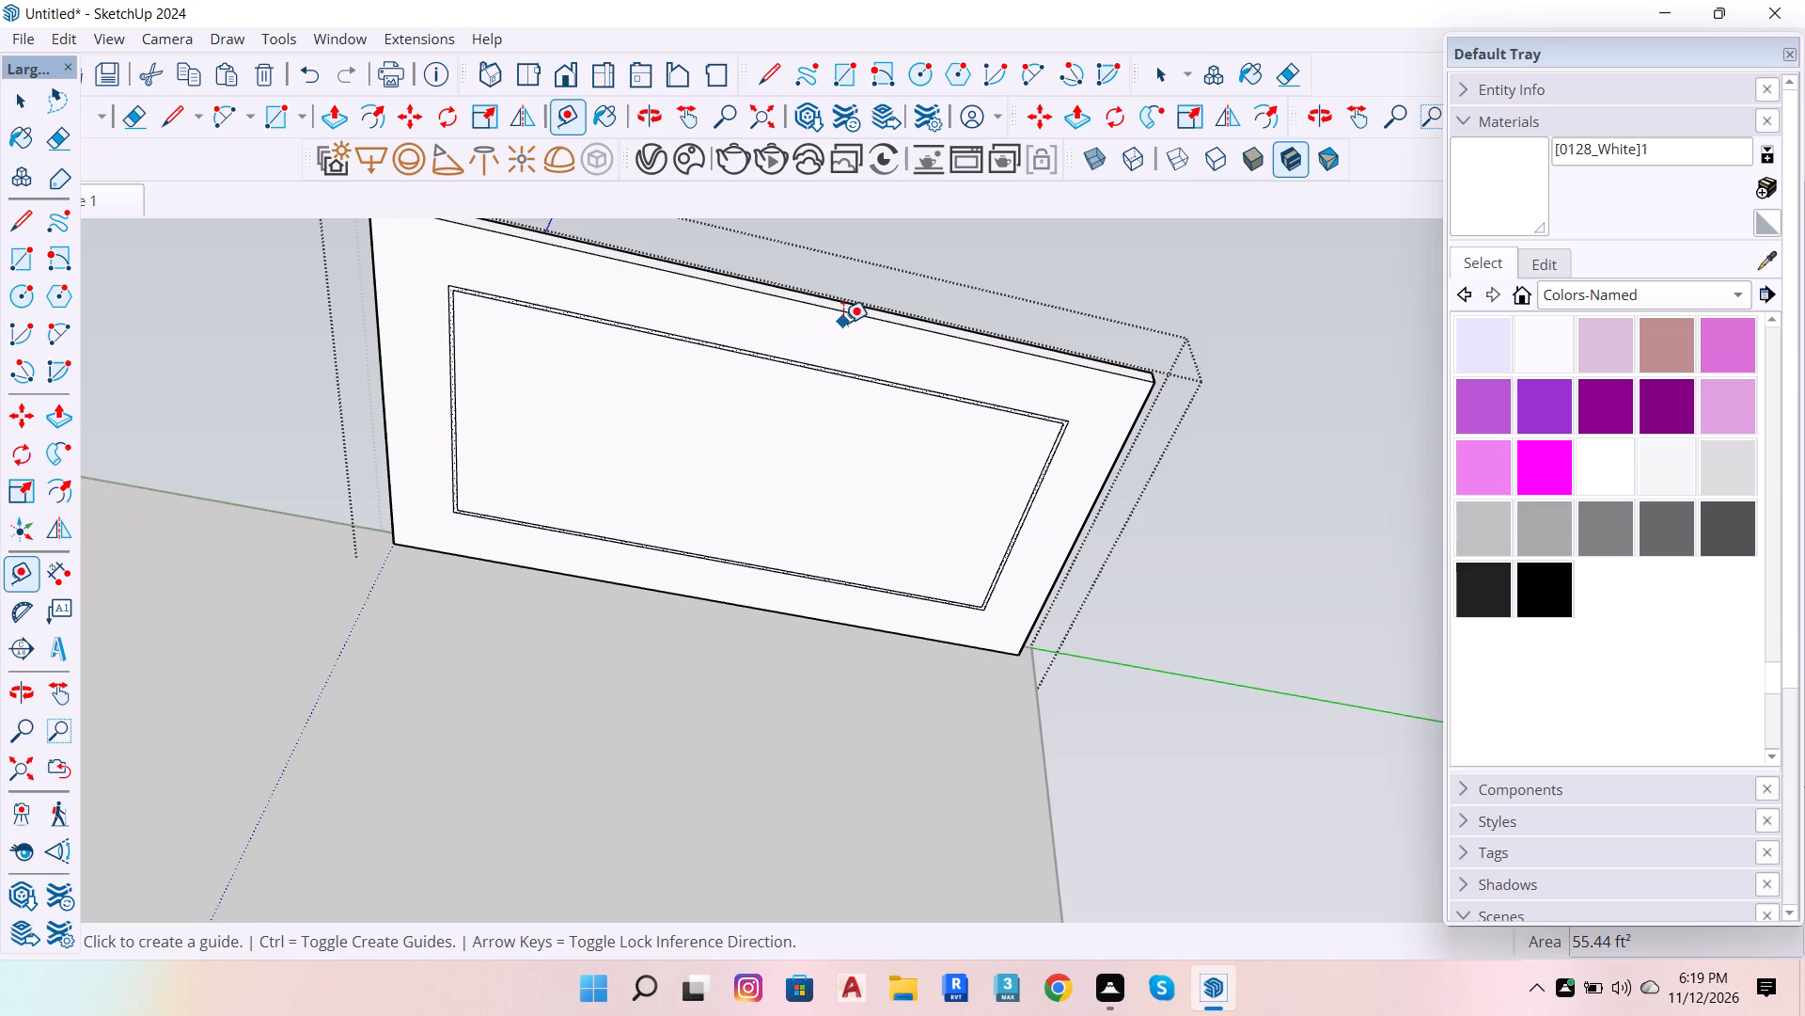
pyautogui.click(850, 313)
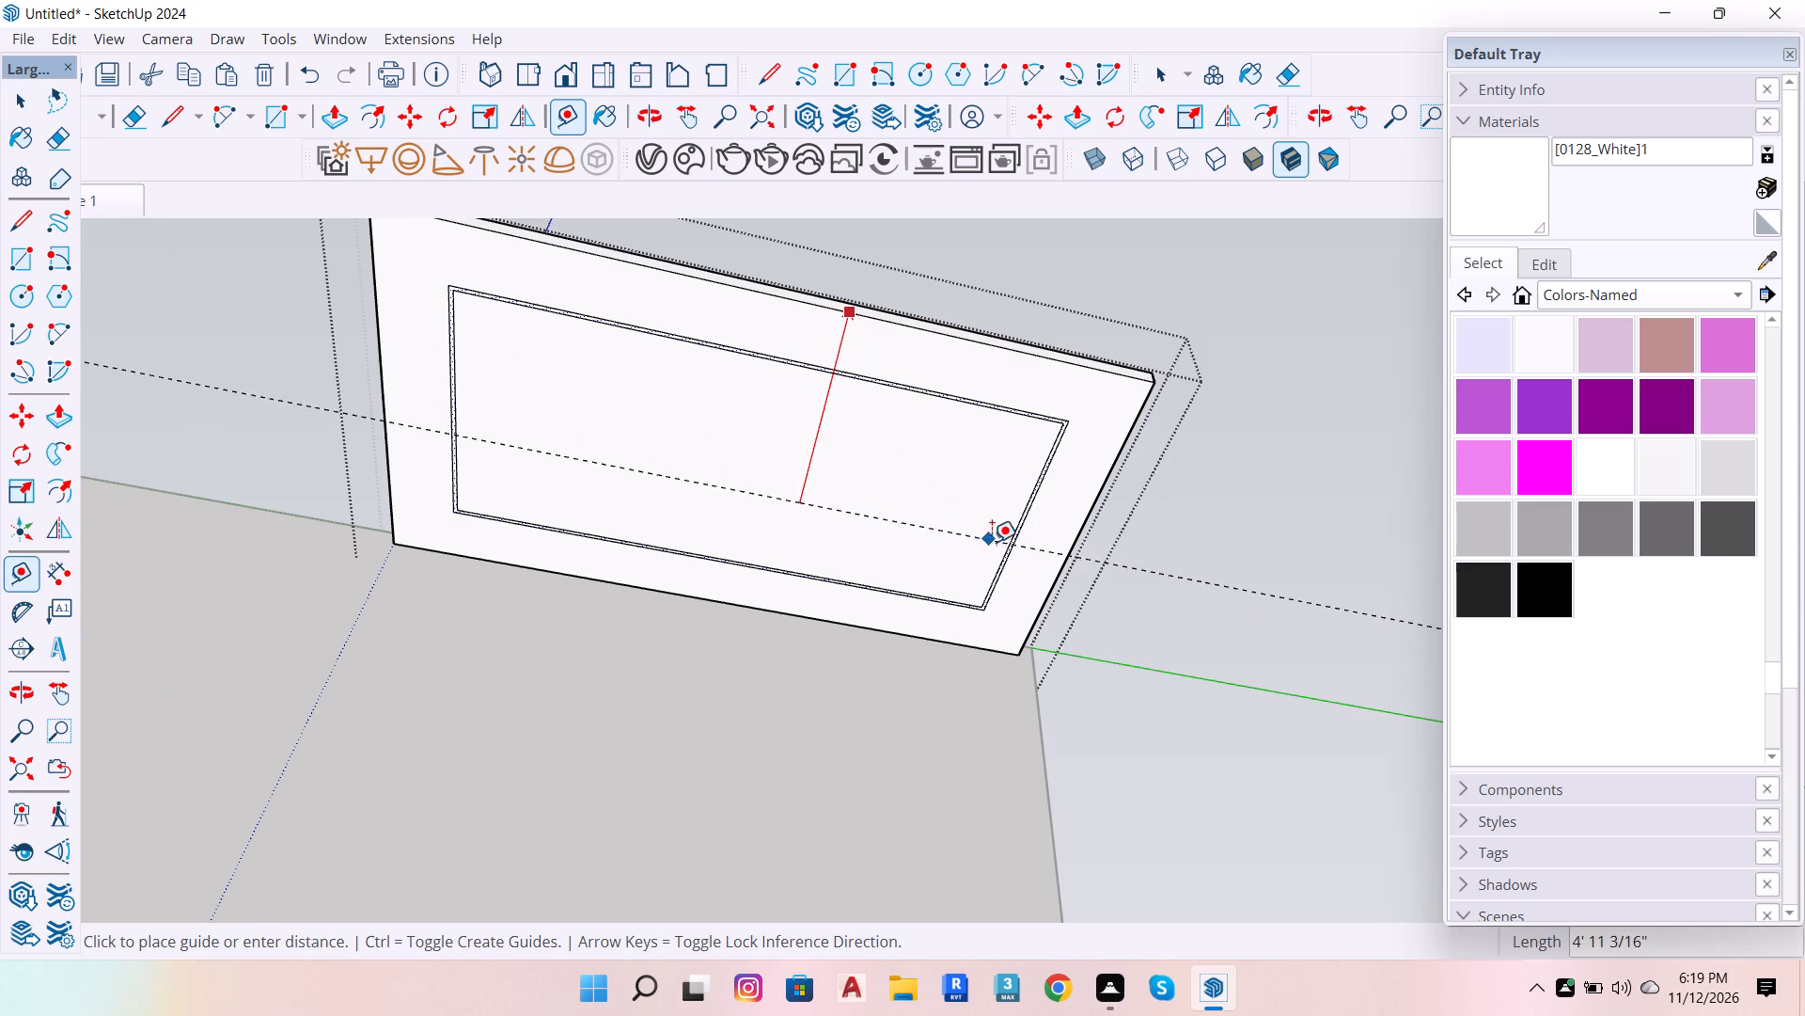
pyautogui.click(1016, 524)
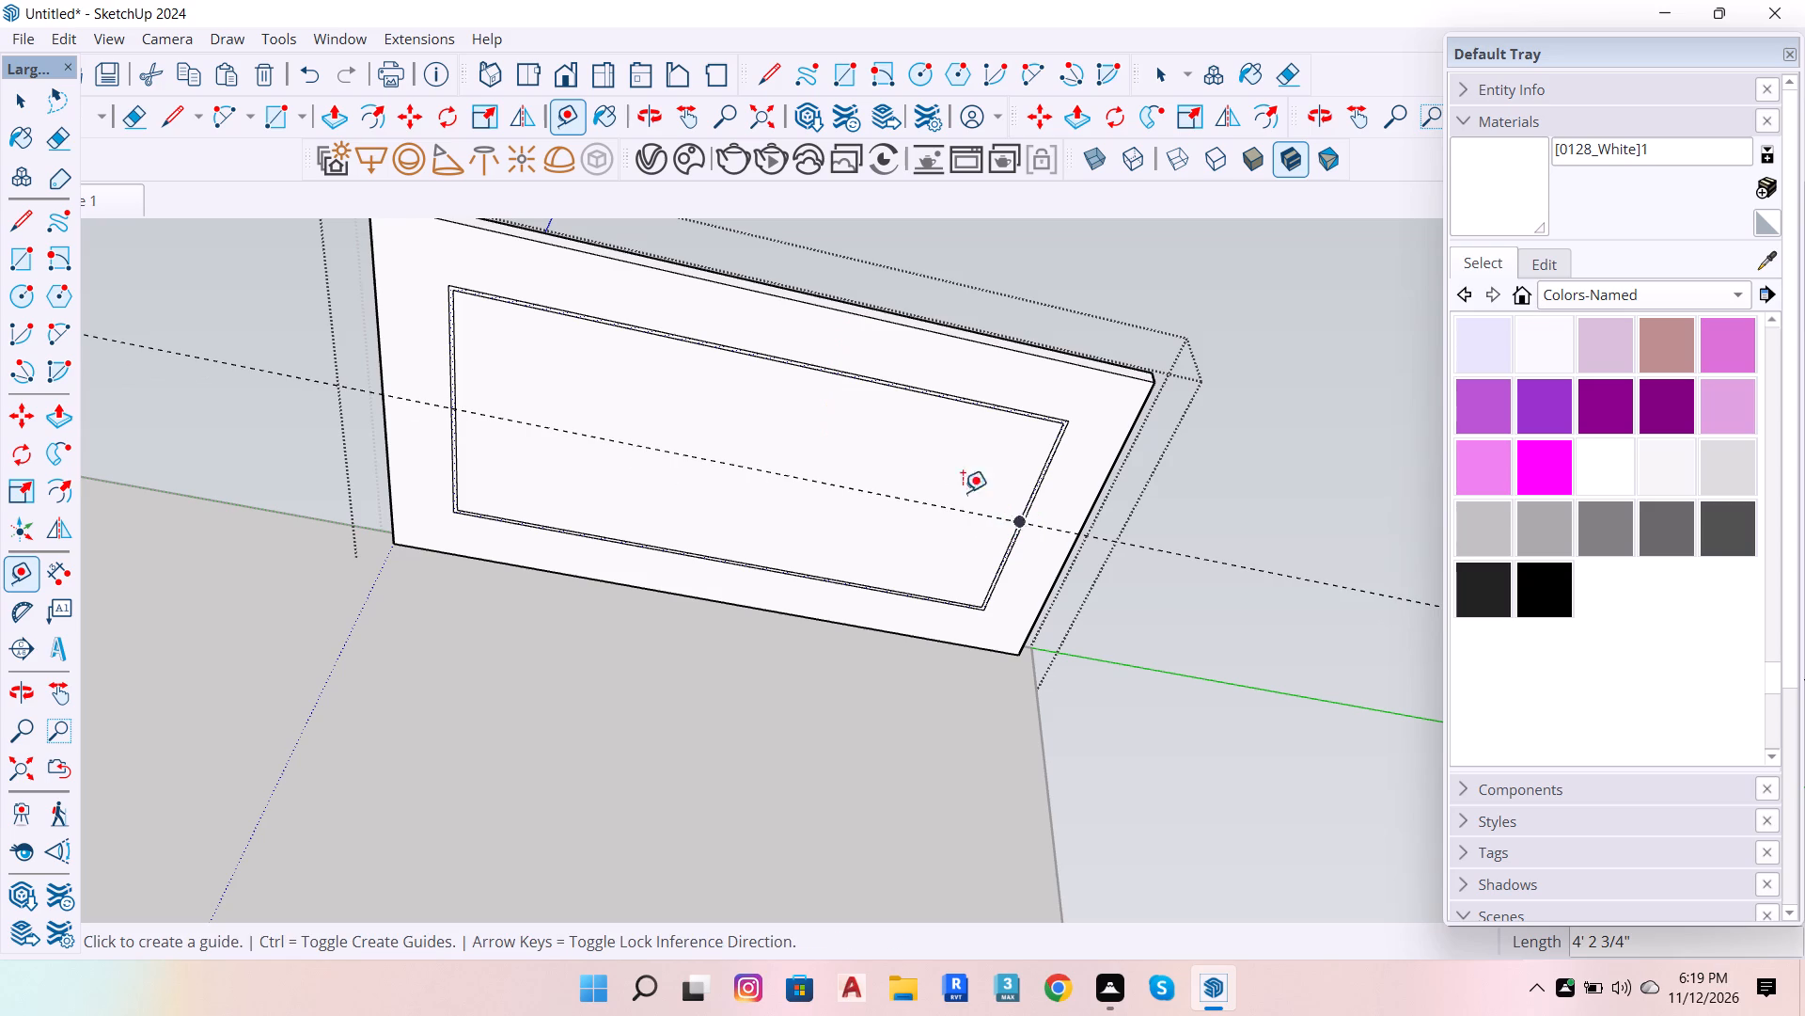
pyautogui.click(1121, 466)
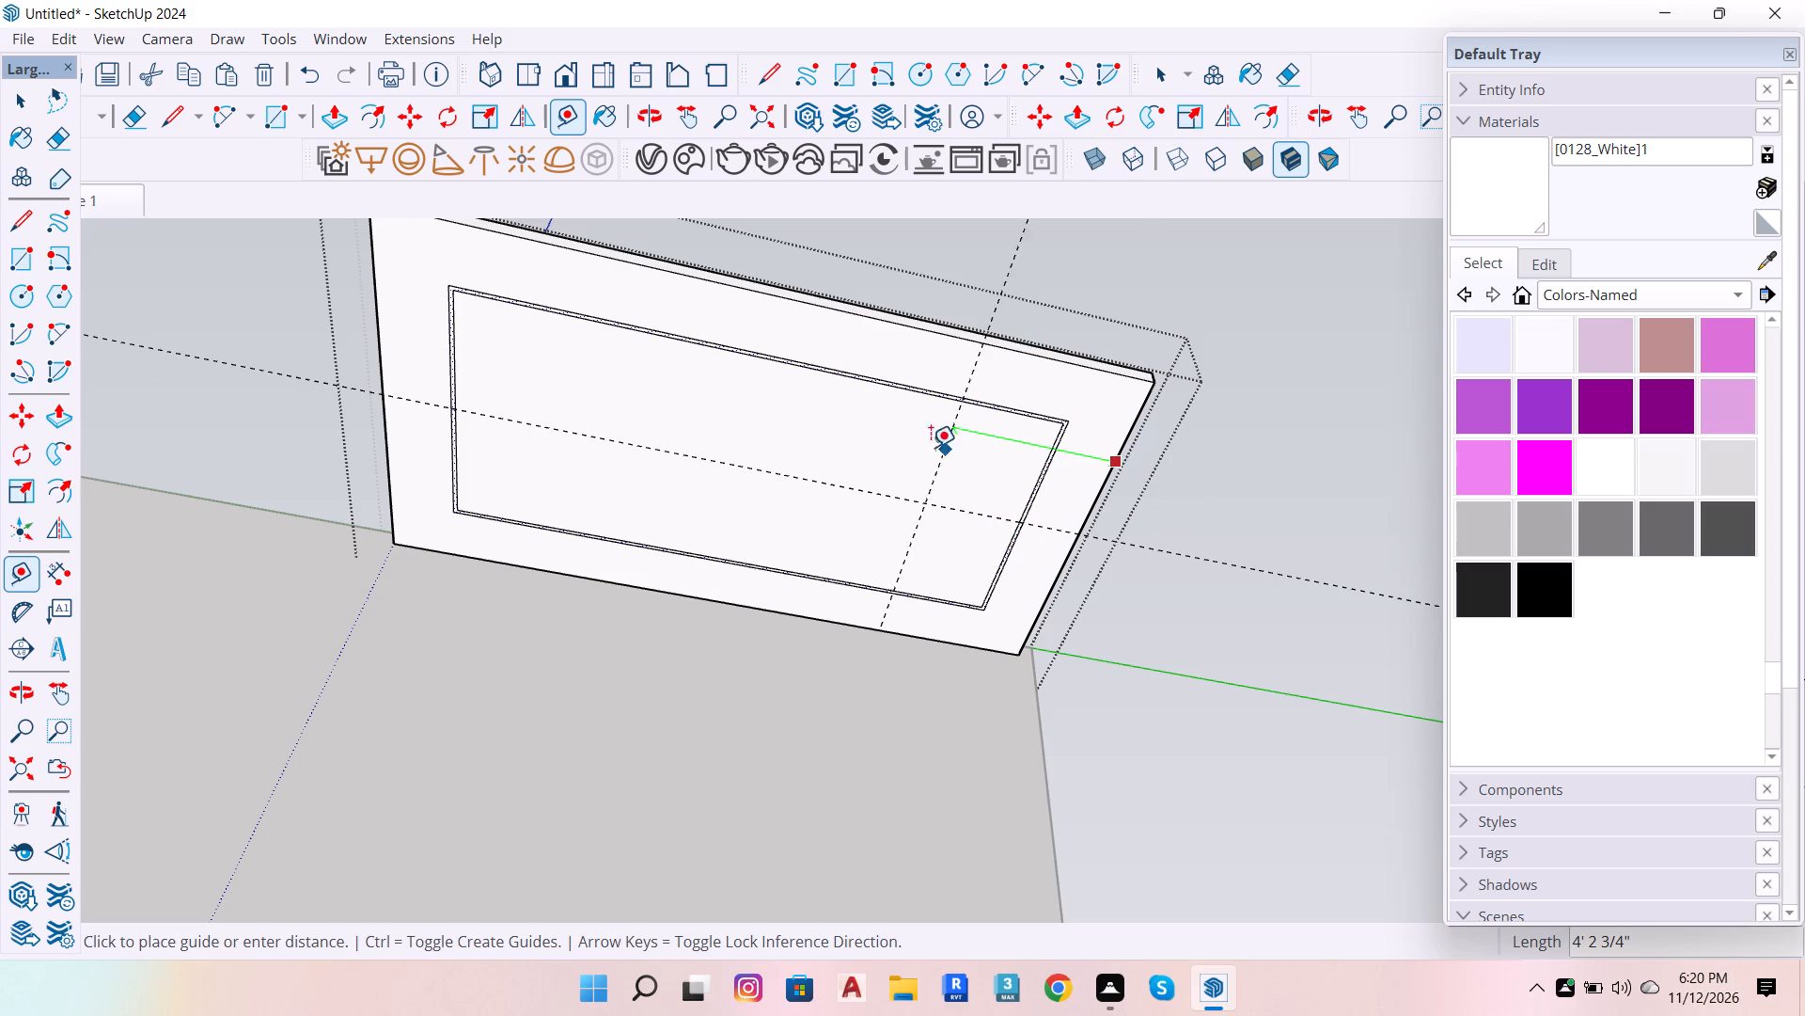
pyautogui.click(776, 365)
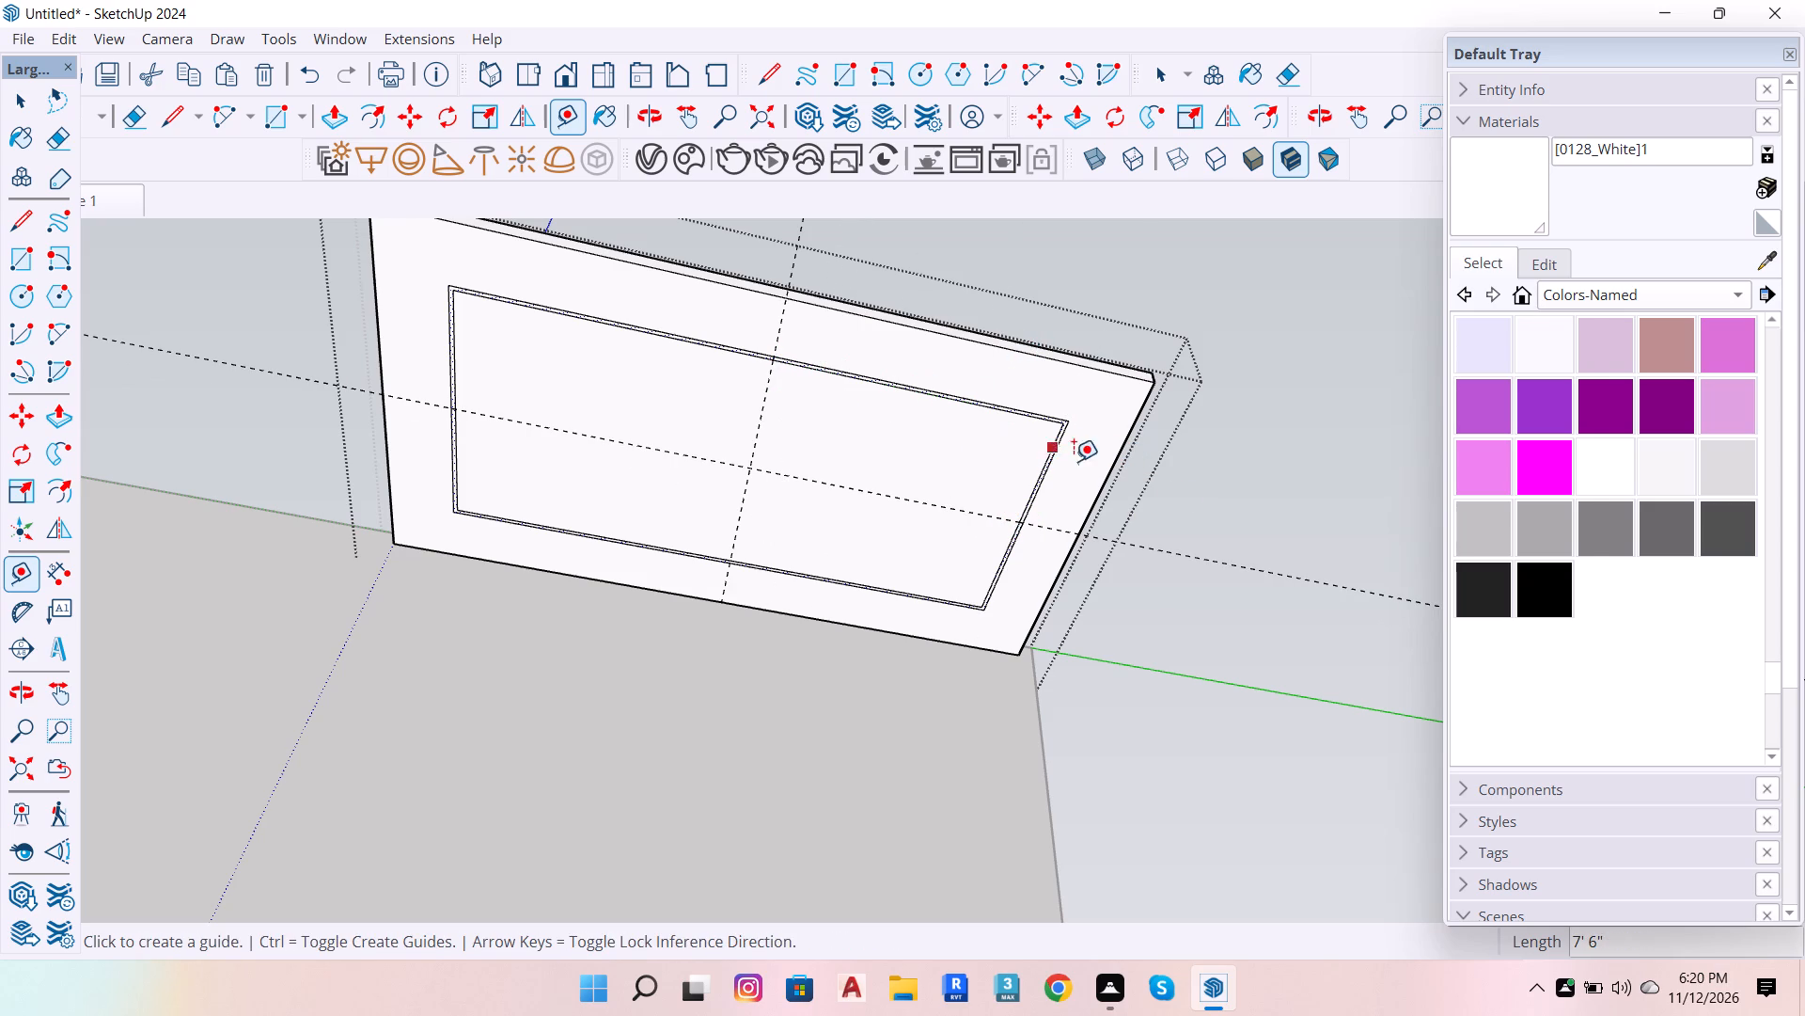
# Add a parallel guide 1" away from each of the two crossing guides on the slab's underside.
pyautogui.click(990, 516)
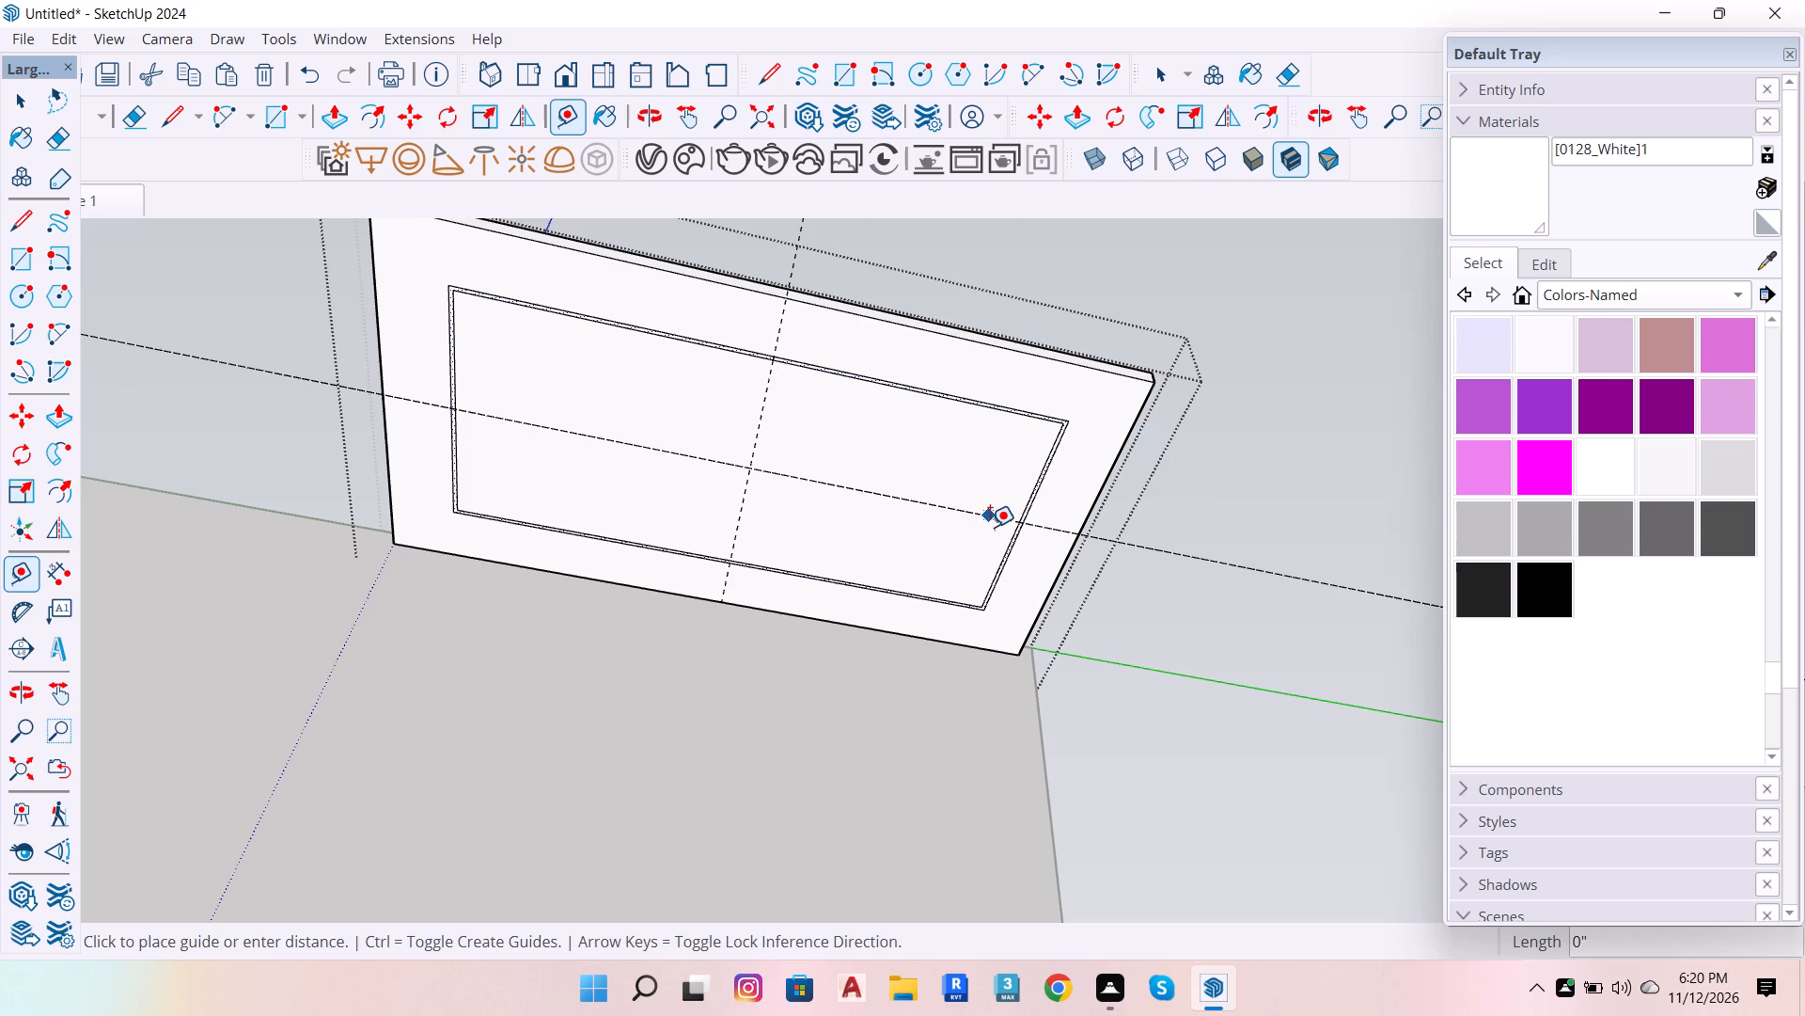
pyautogui.press('1')
pyautogui.press('Return')
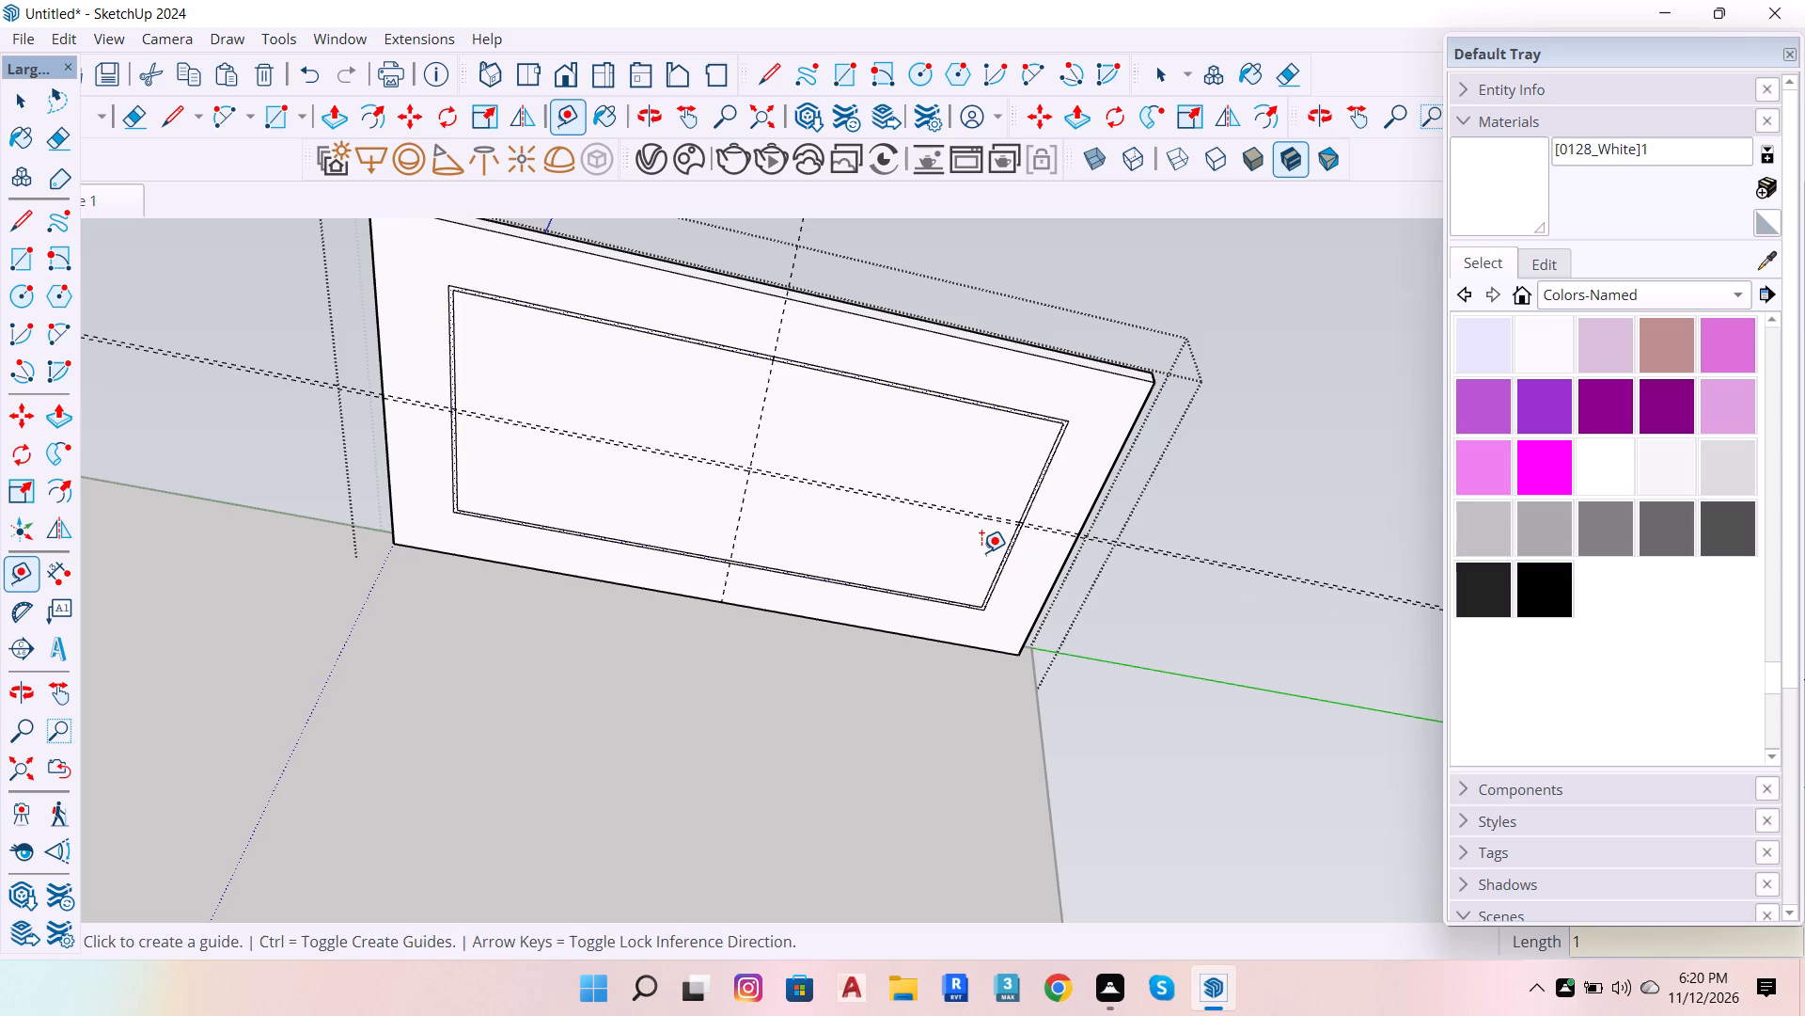
pyautogui.scroll(1, 761, 453)
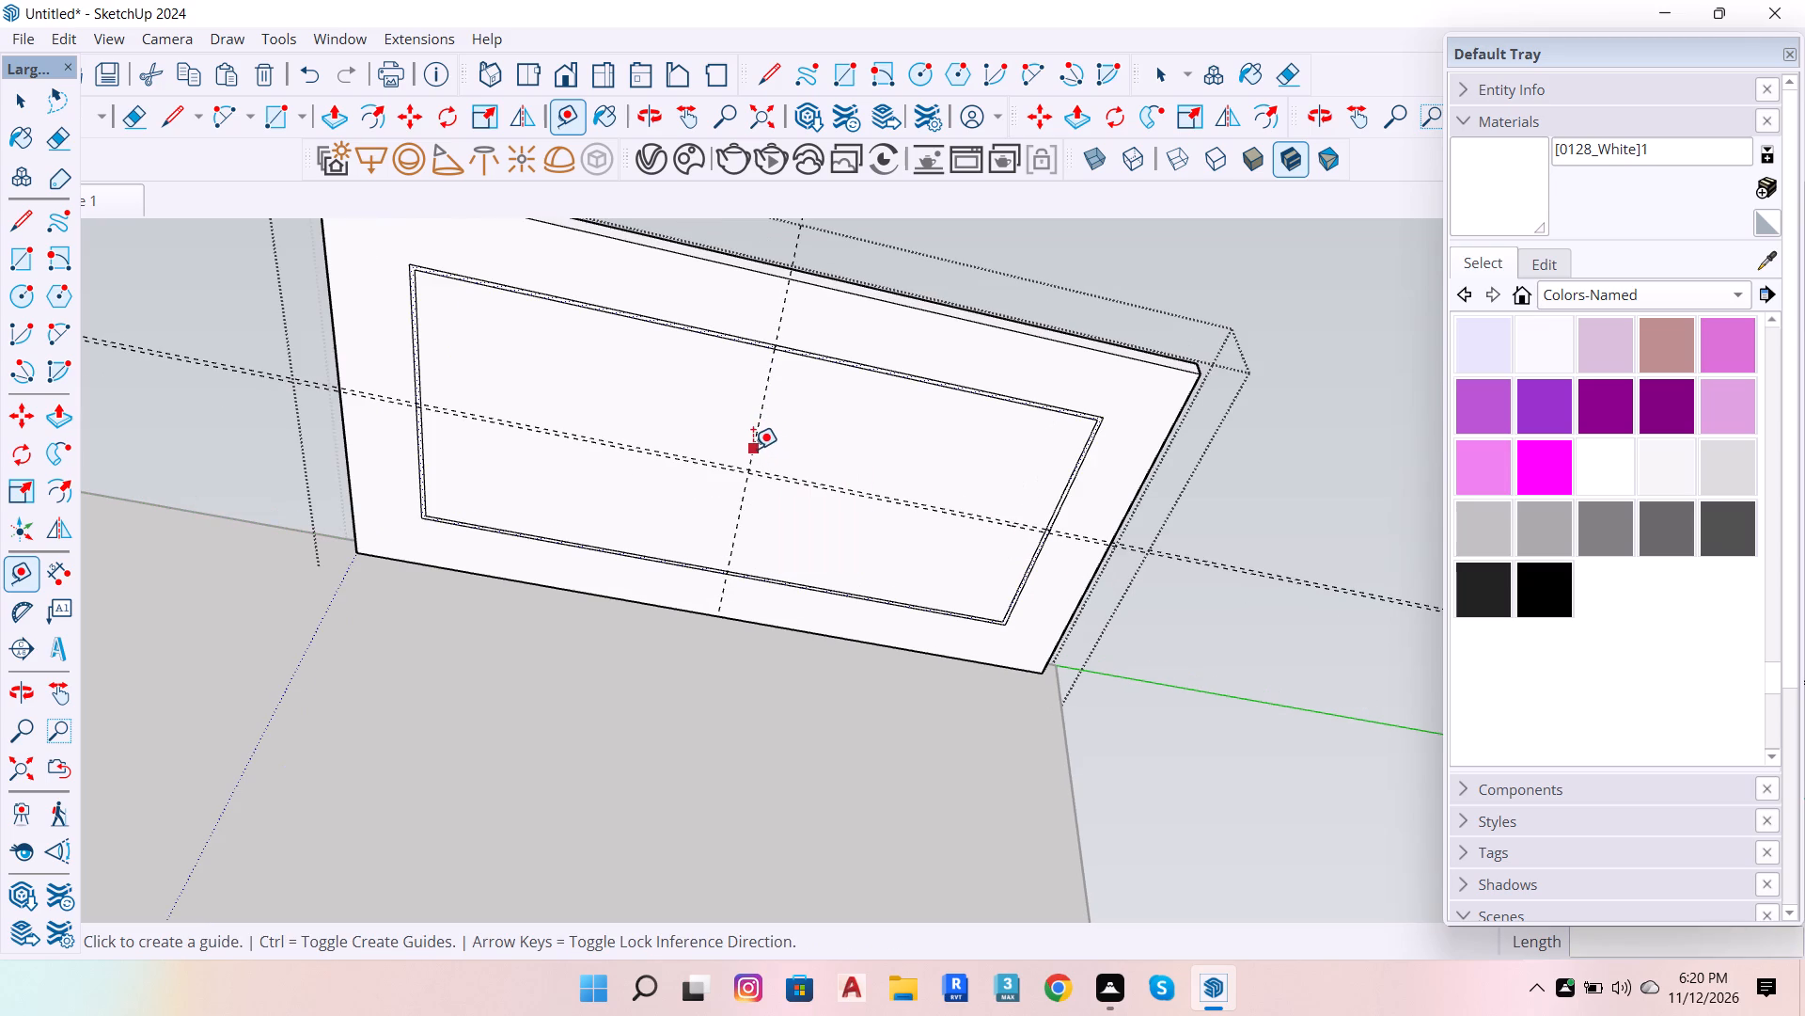
pyautogui.click(753, 449)
pyautogui.press('1')
pyautogui.press('Return')
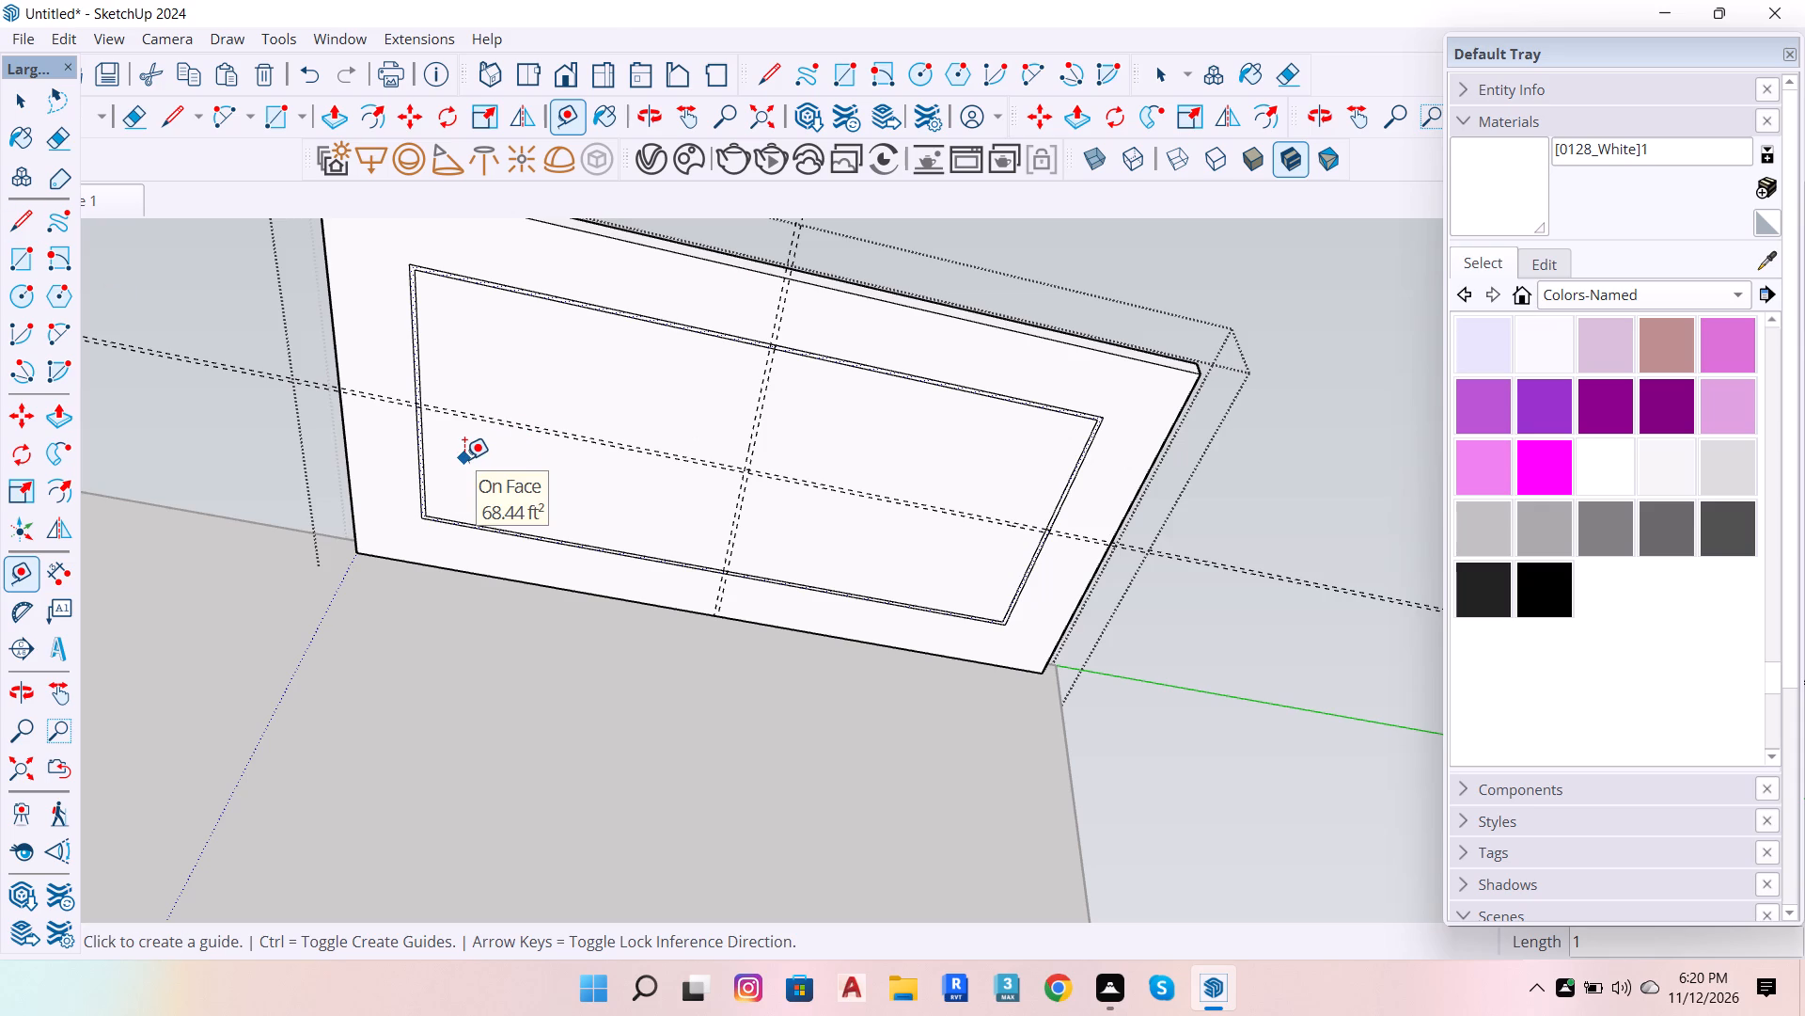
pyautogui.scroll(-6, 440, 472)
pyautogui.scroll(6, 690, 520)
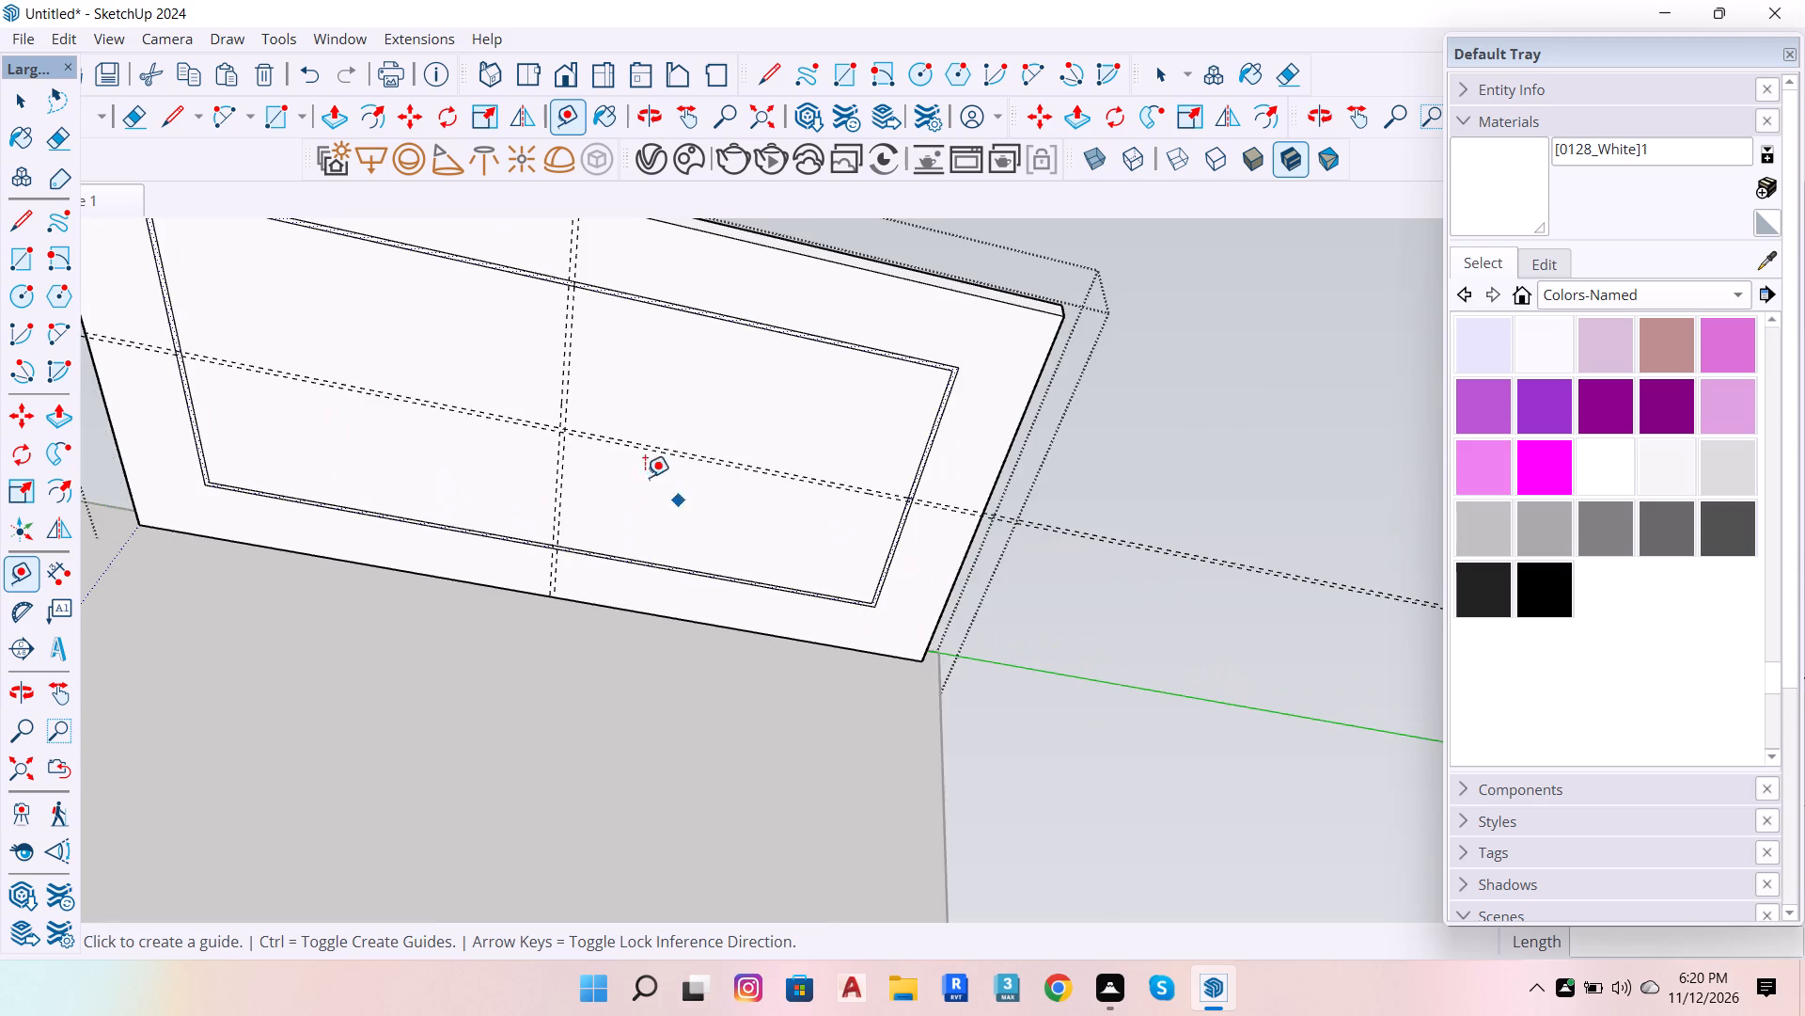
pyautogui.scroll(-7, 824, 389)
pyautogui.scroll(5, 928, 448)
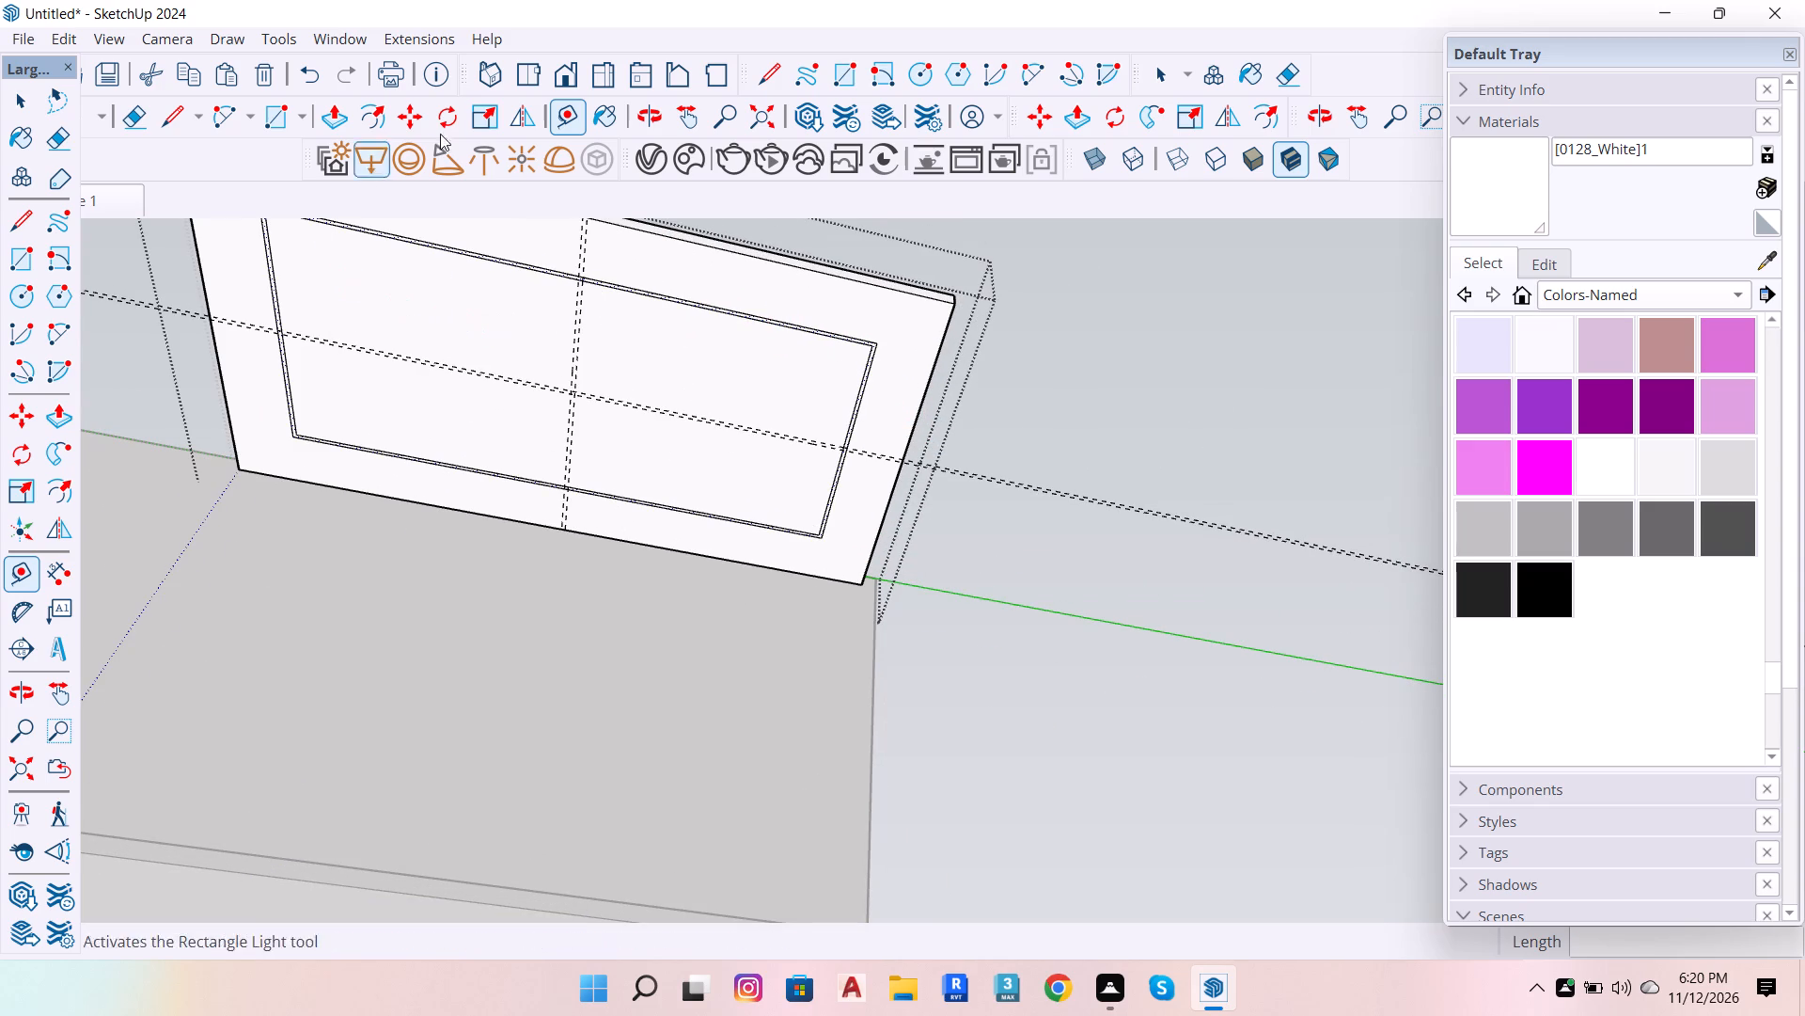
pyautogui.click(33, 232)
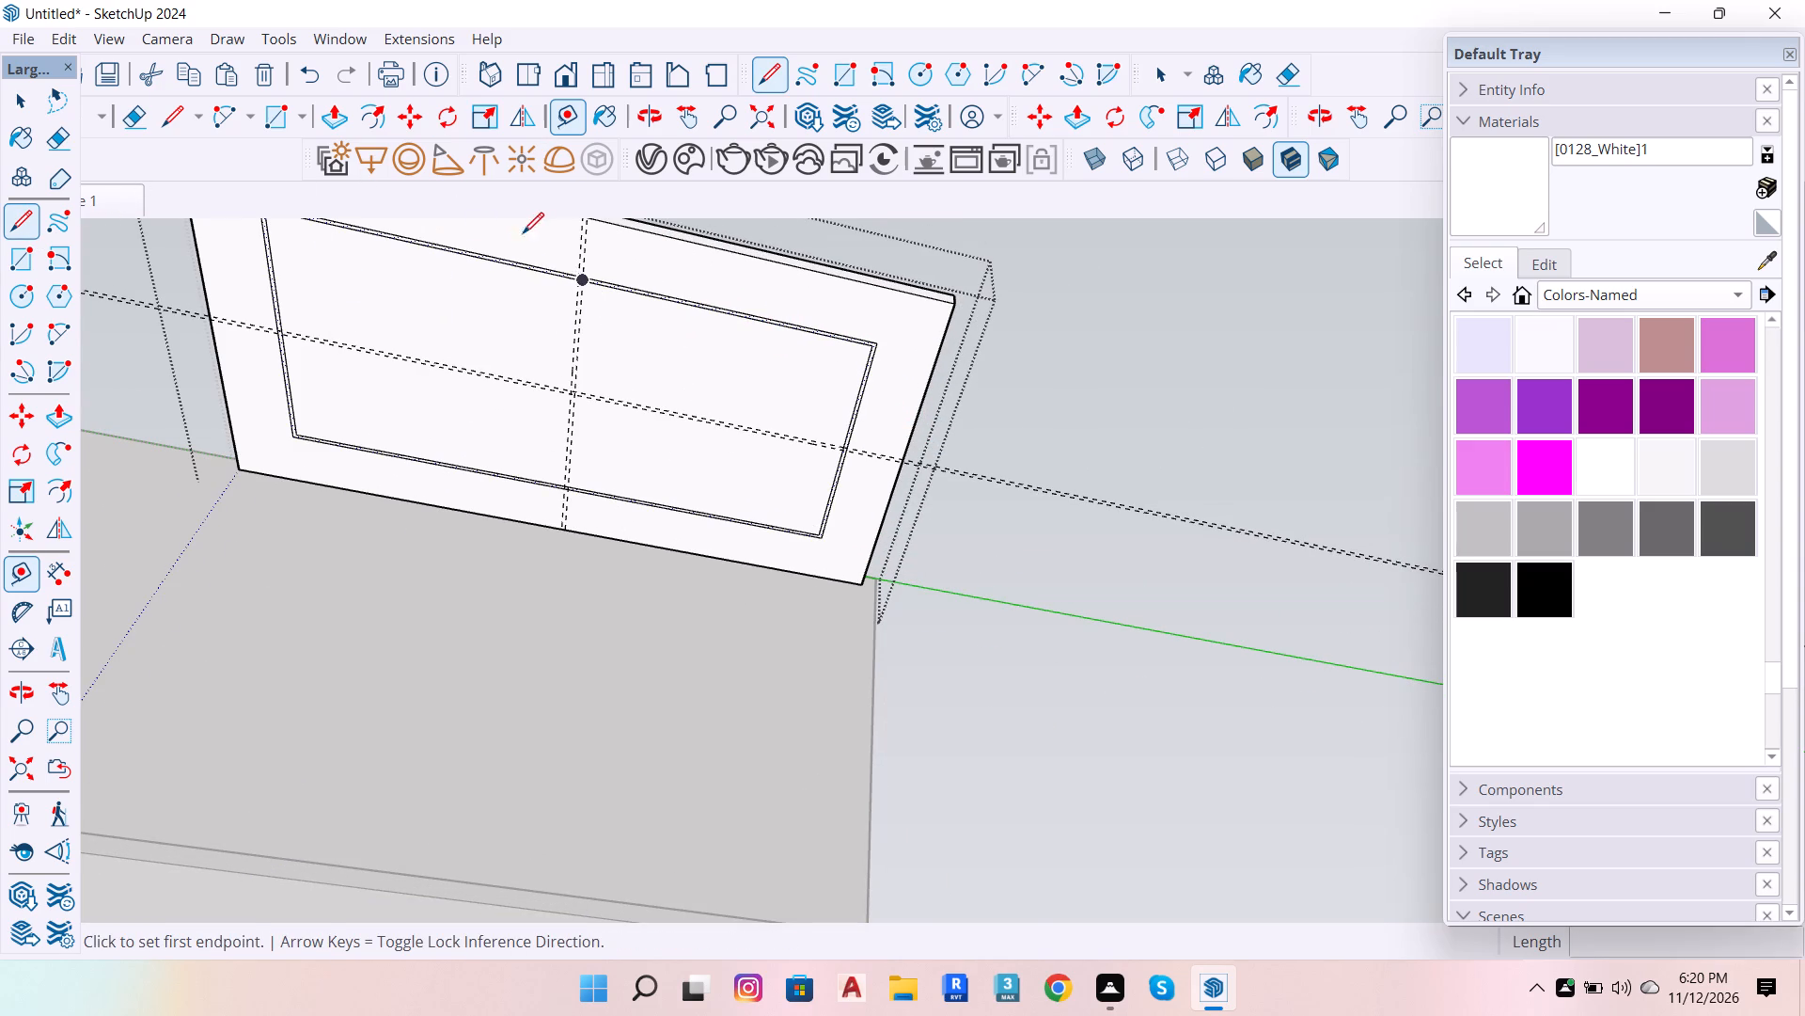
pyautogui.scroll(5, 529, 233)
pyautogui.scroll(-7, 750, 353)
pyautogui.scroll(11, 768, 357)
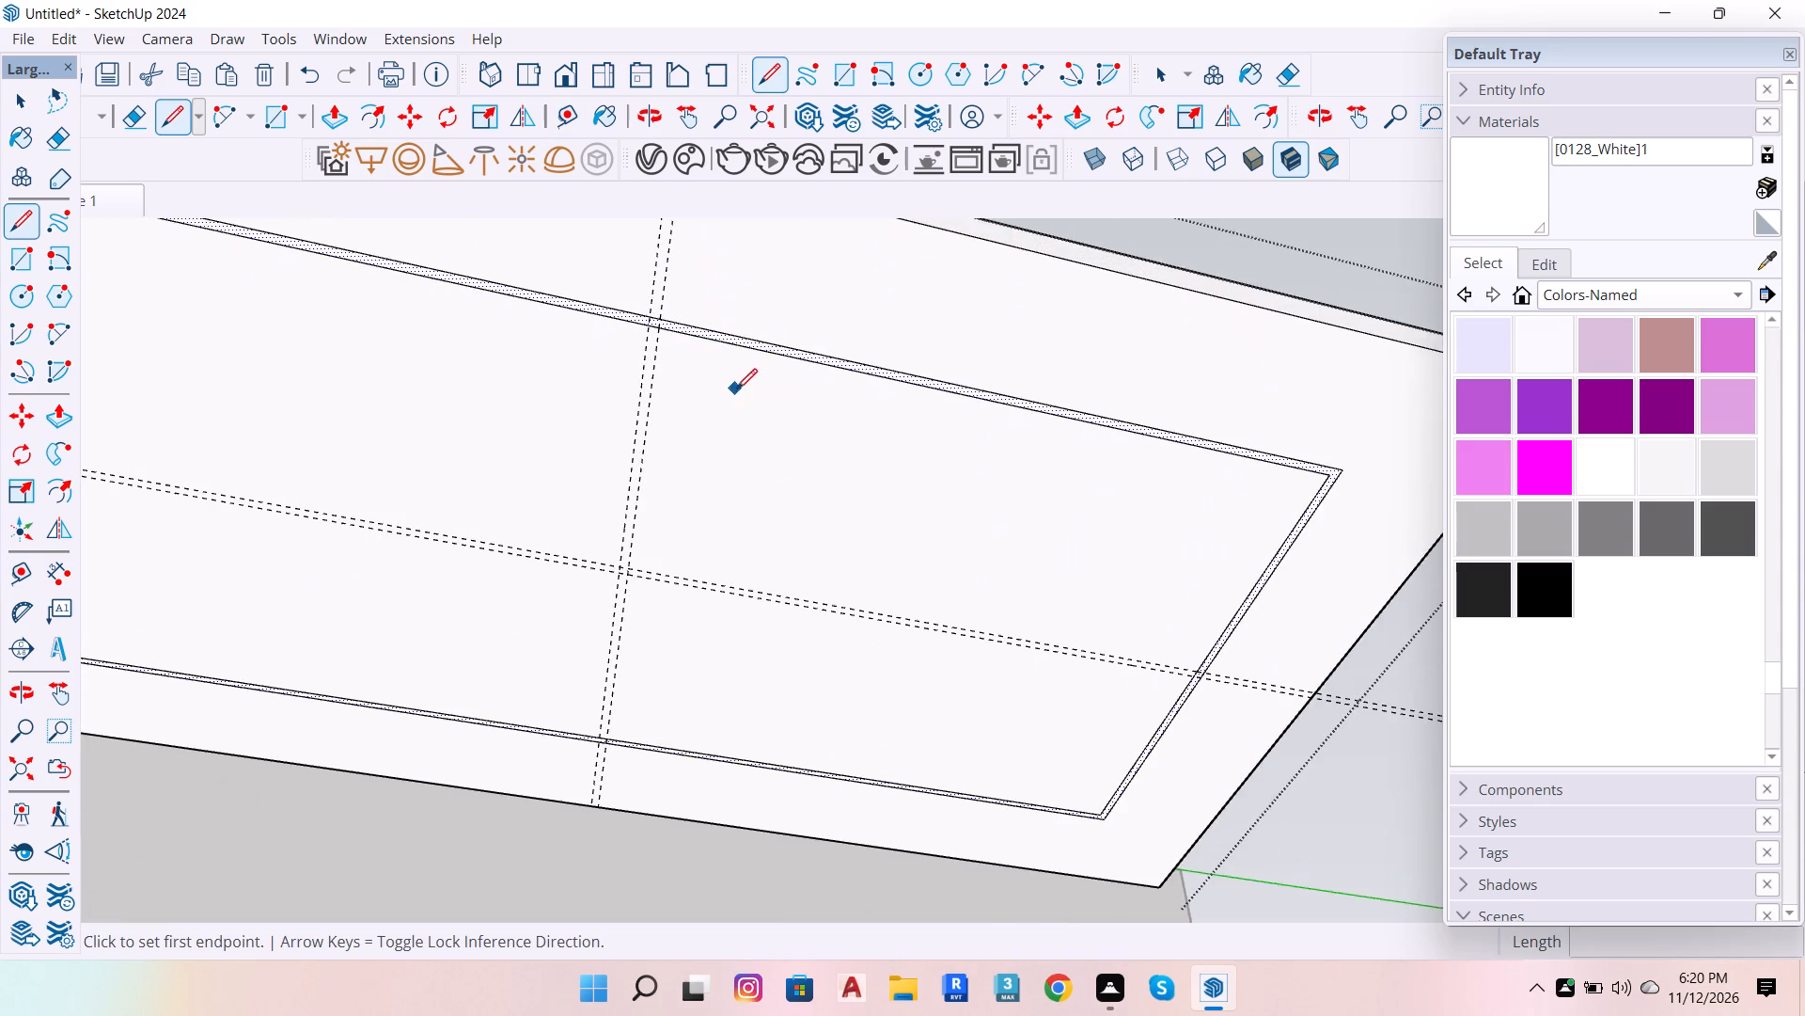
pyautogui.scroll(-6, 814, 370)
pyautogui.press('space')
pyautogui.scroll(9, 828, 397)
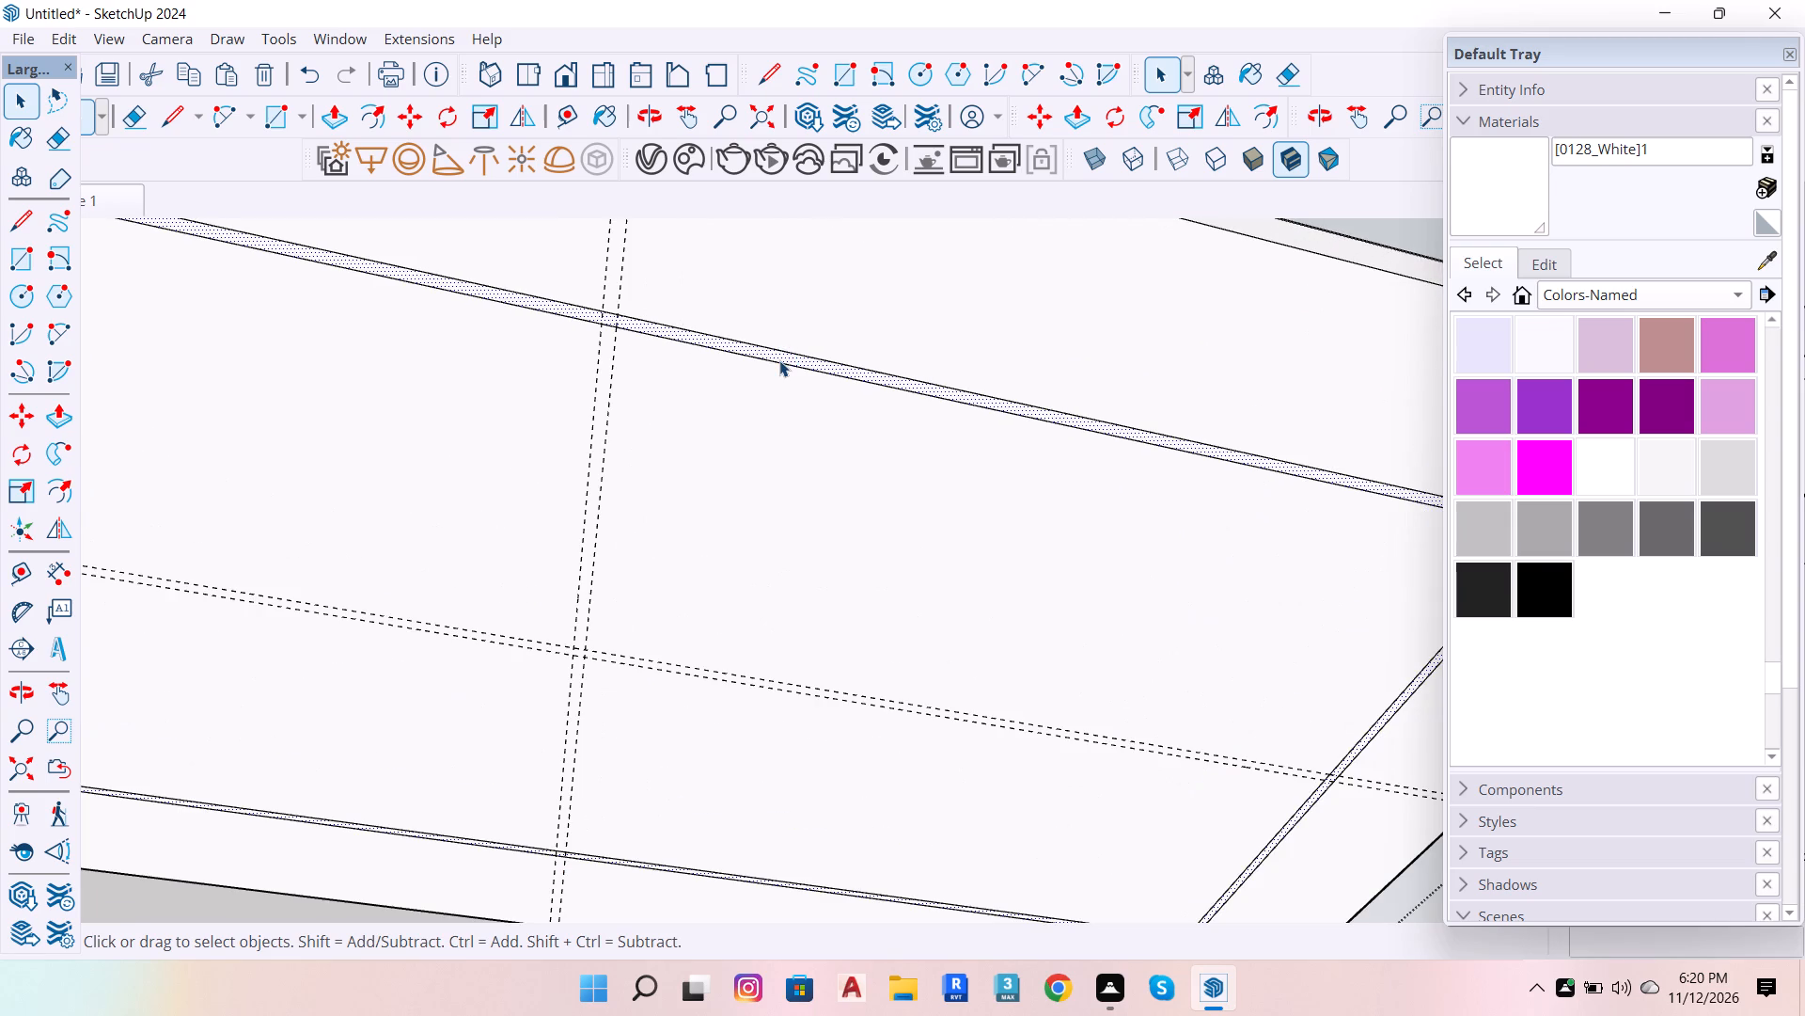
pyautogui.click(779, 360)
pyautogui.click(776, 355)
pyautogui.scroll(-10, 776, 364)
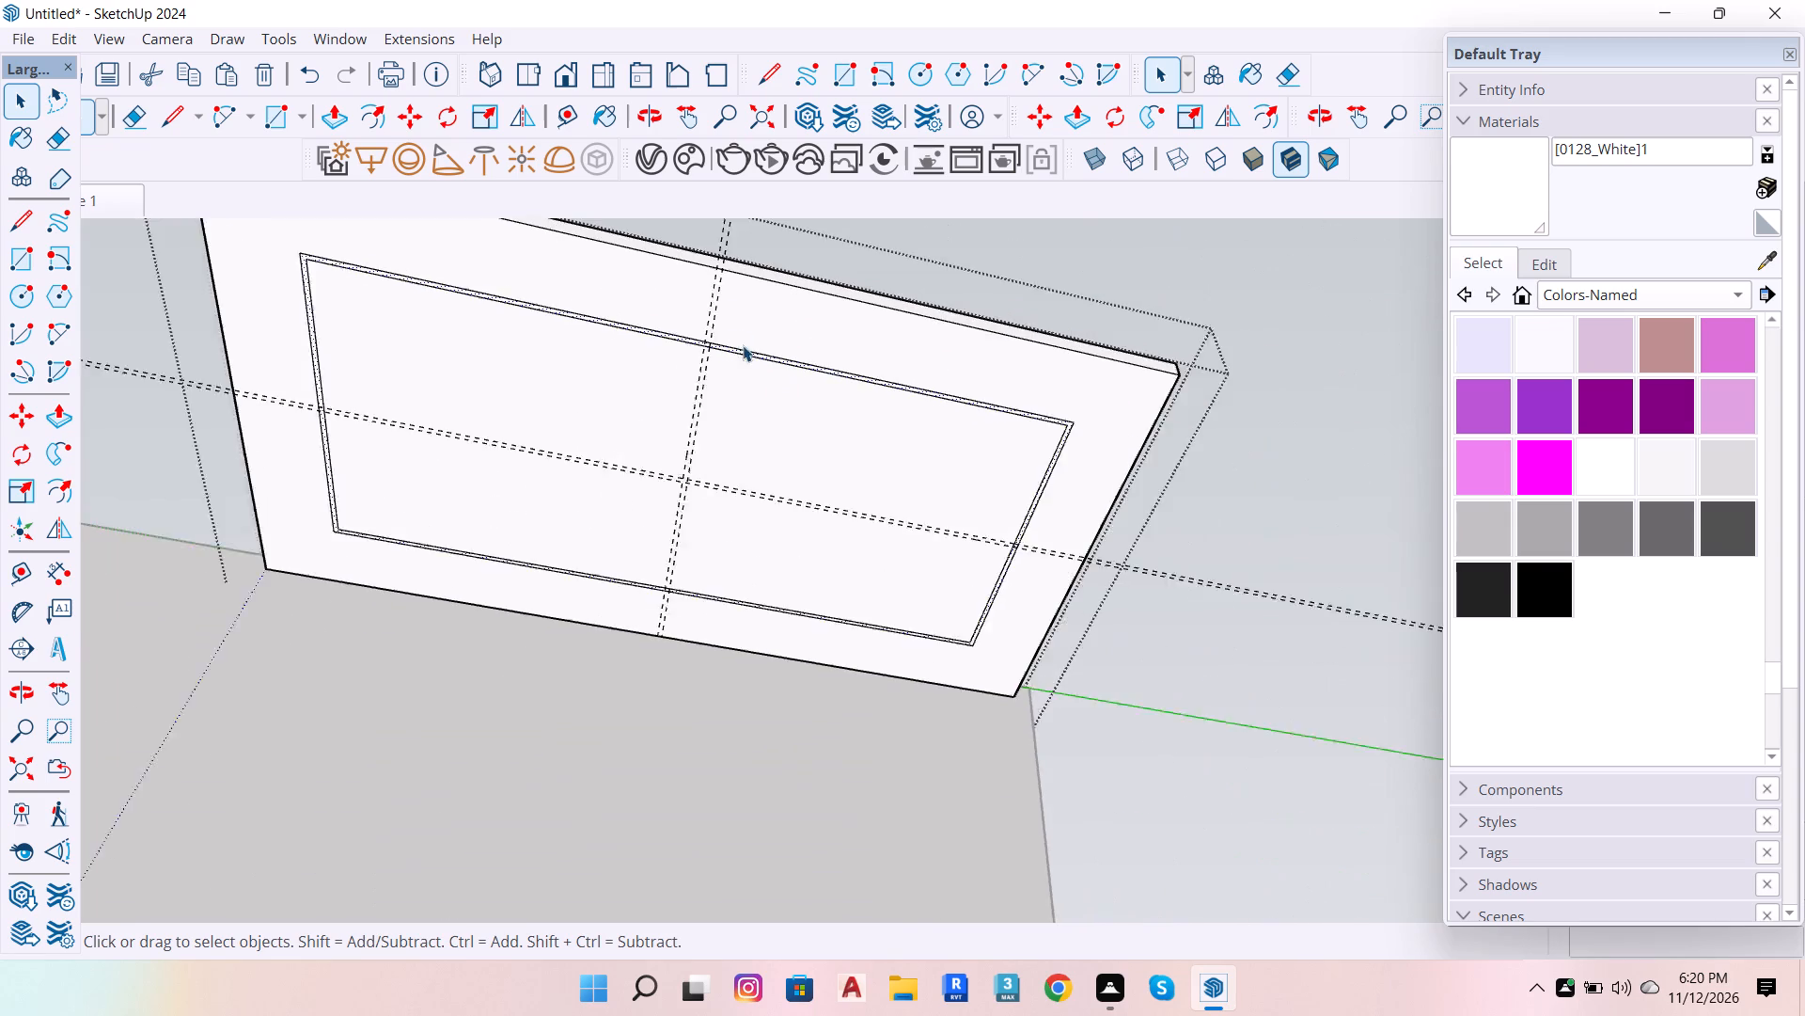
# Draw an L-shaped line along the guides nearest the slab's corner, running 4' 2 3/4" from the long edge, turning at the crossing to the short edge.
pyautogui.scroll(-2, 743, 345)
pyautogui.scroll(13, 707, 285)
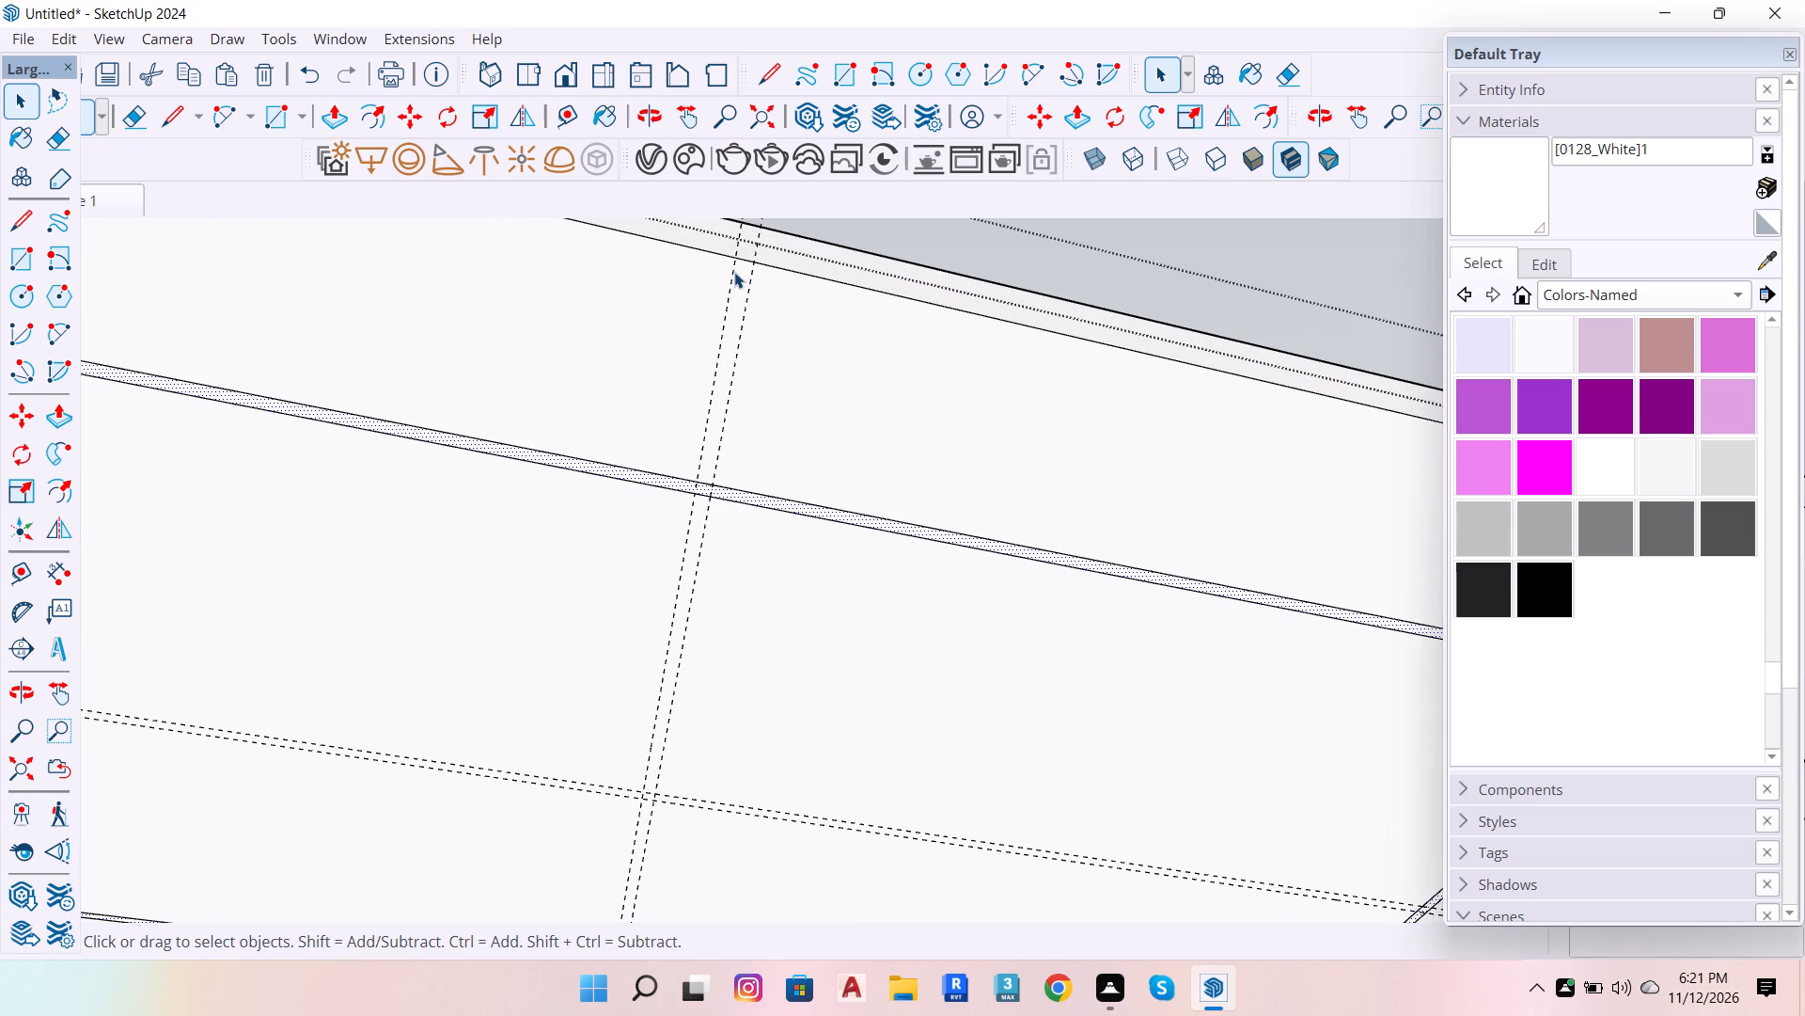
pyautogui.press('l')
pyautogui.click(757, 269)
pyautogui.scroll(-7, 765, 328)
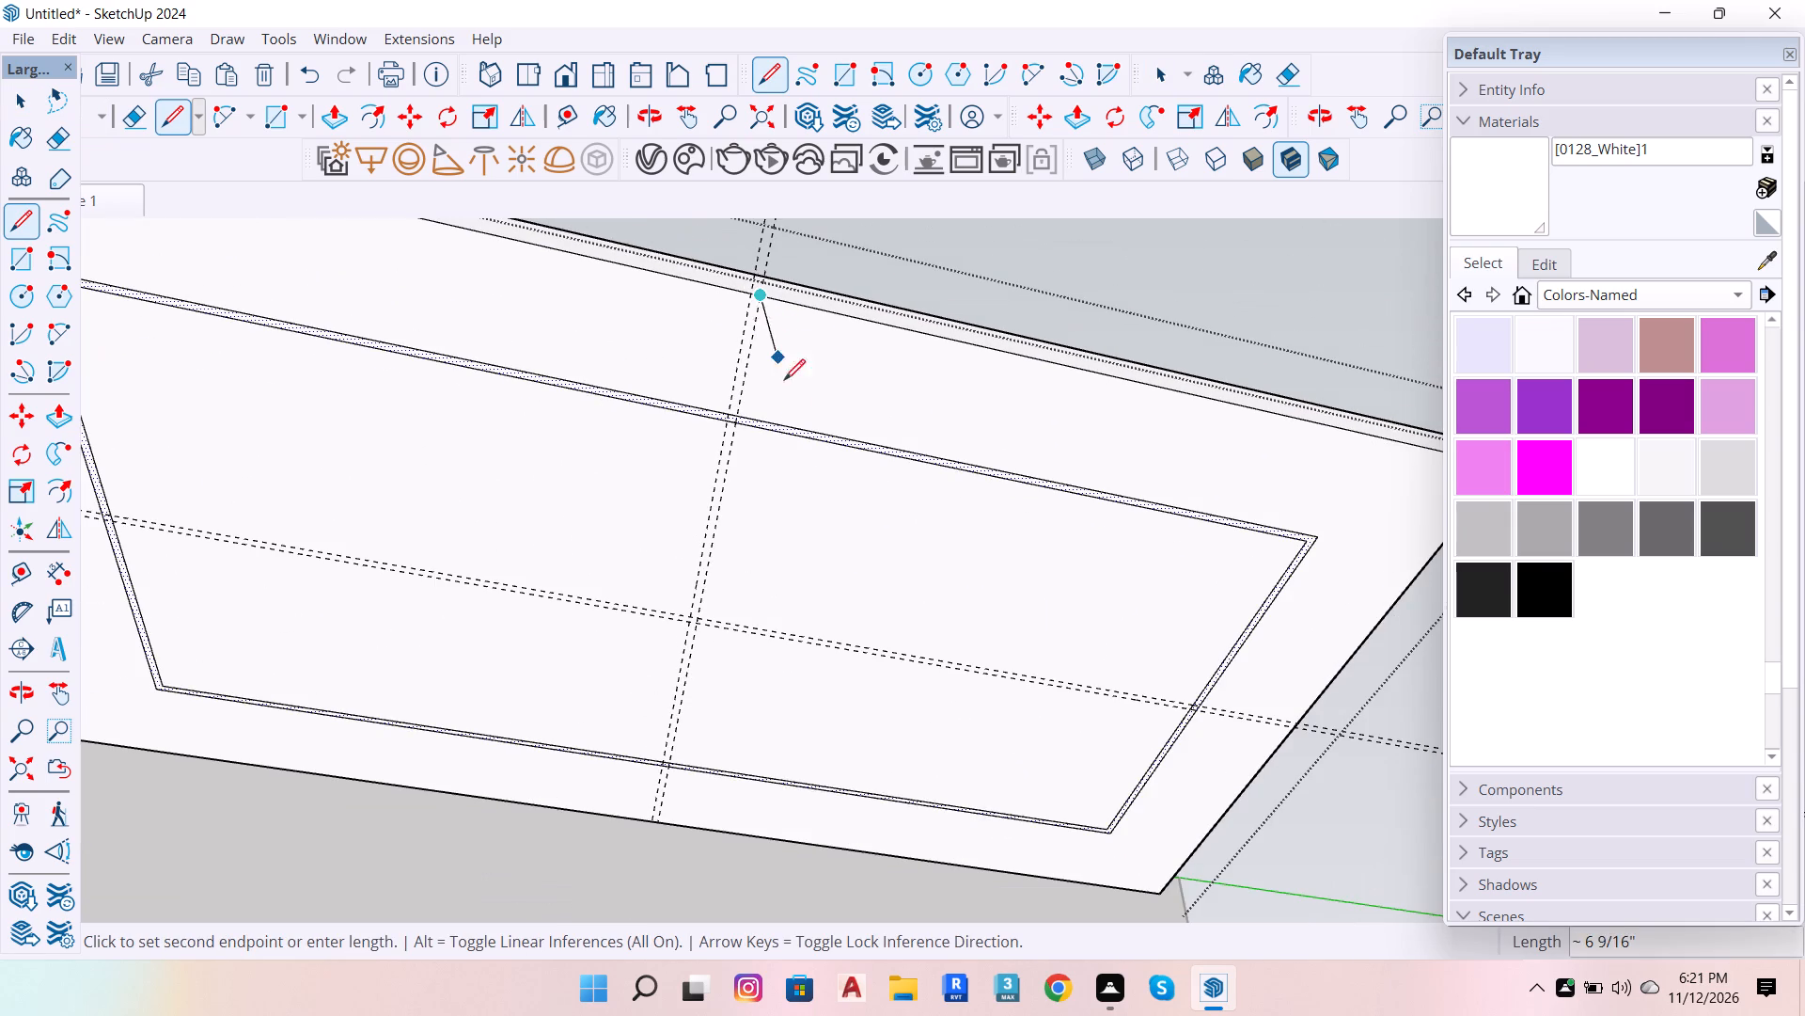
pyautogui.scroll(8, 704, 625)
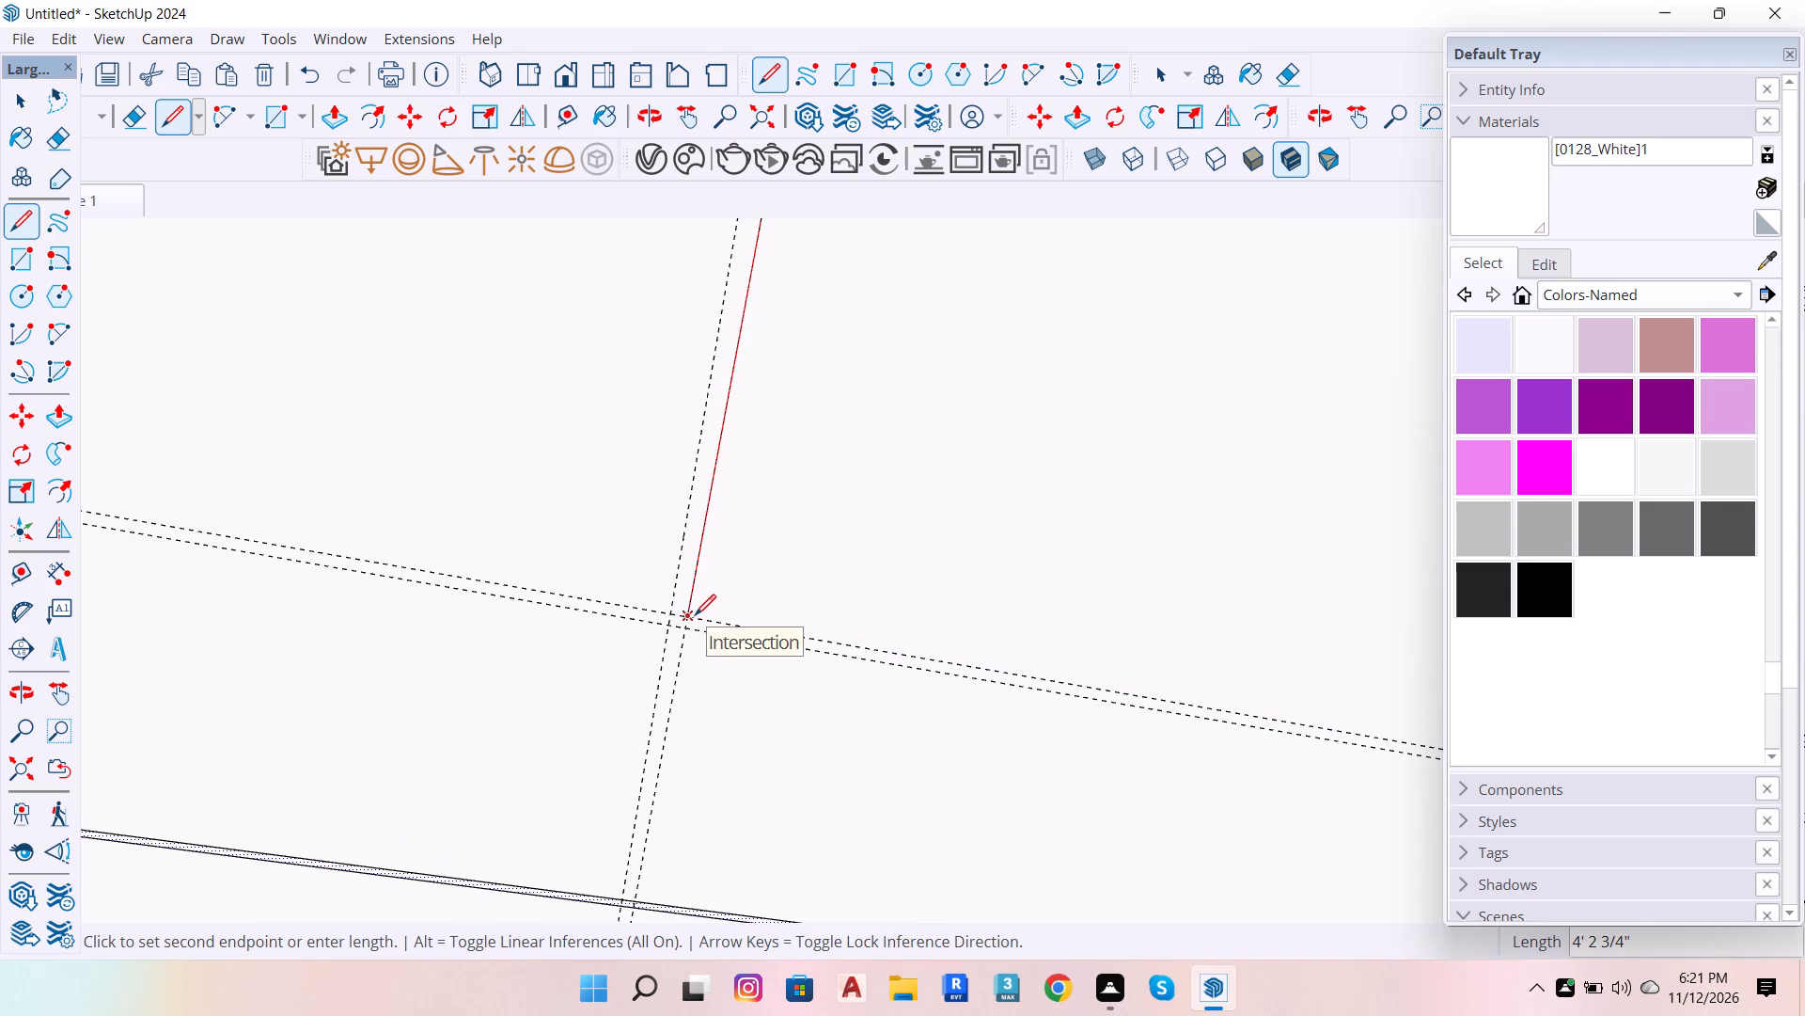
pyautogui.click(695, 615)
pyautogui.scroll(-12, 559, 588)
pyautogui.scroll(6, 1021, 655)
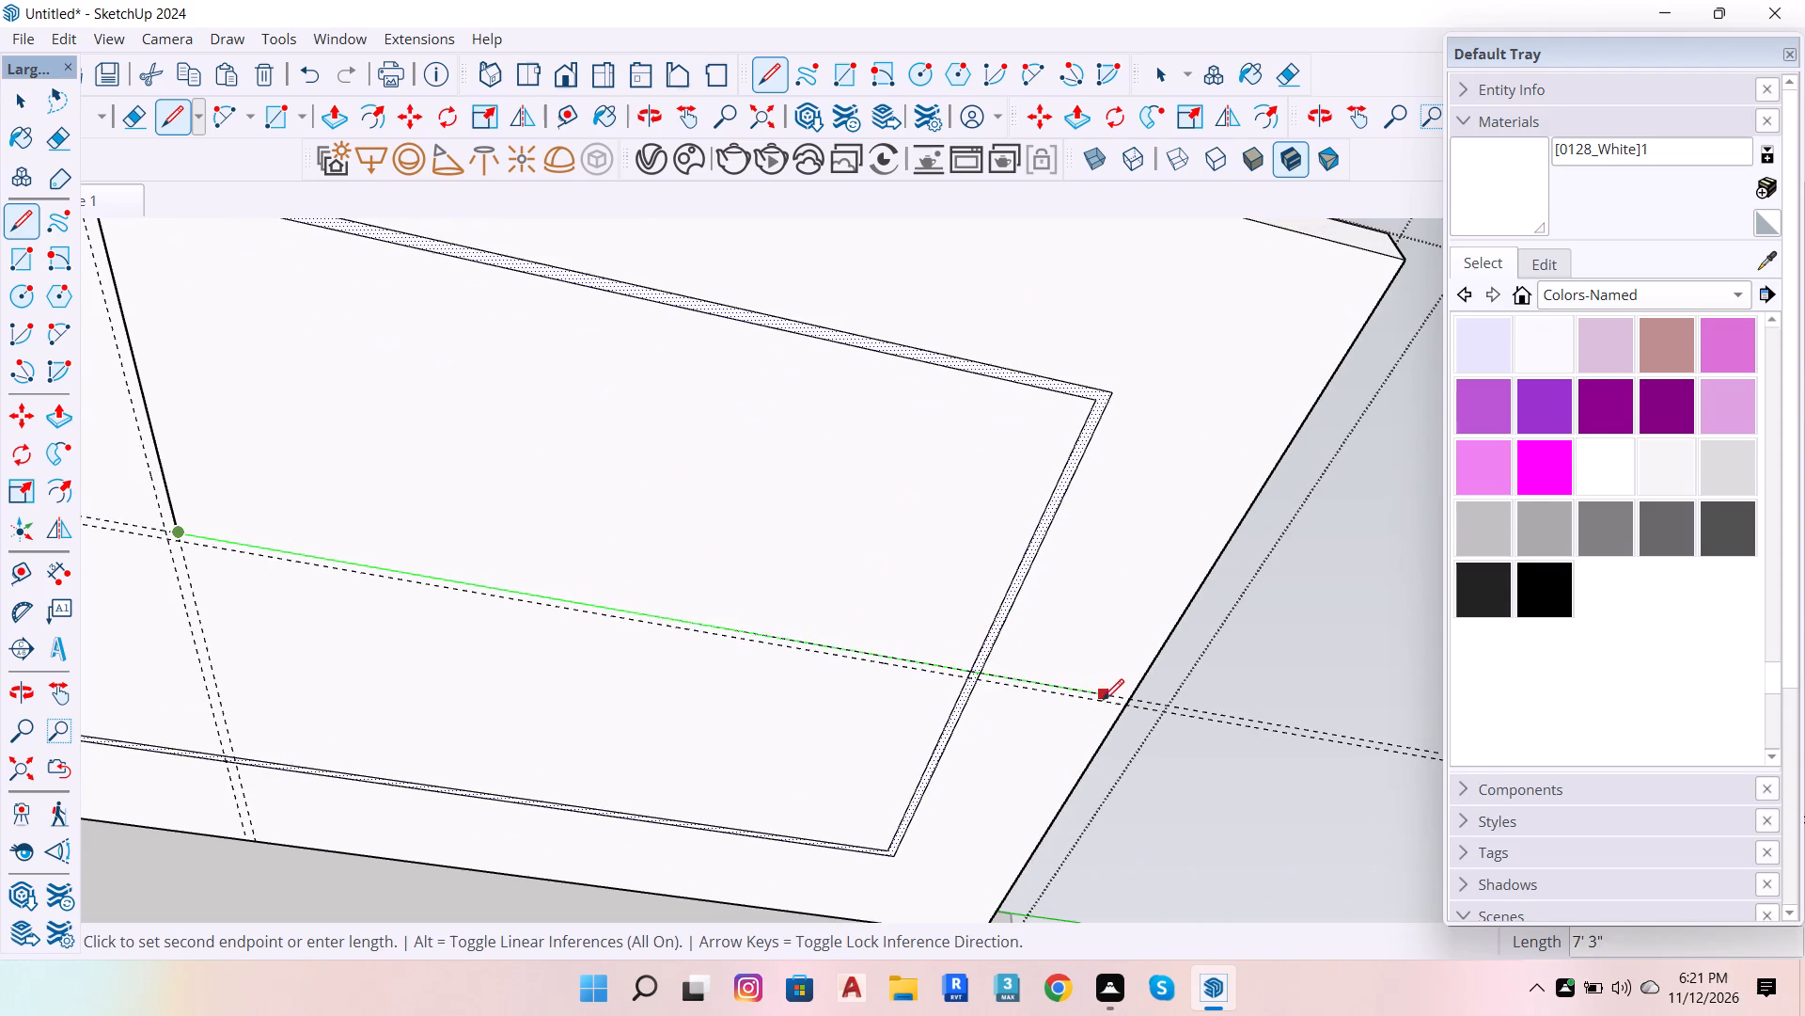
pyautogui.scroll(4, 1124, 702)
pyautogui.click(1131, 701)
pyautogui.scroll(-13, 1125, 654)
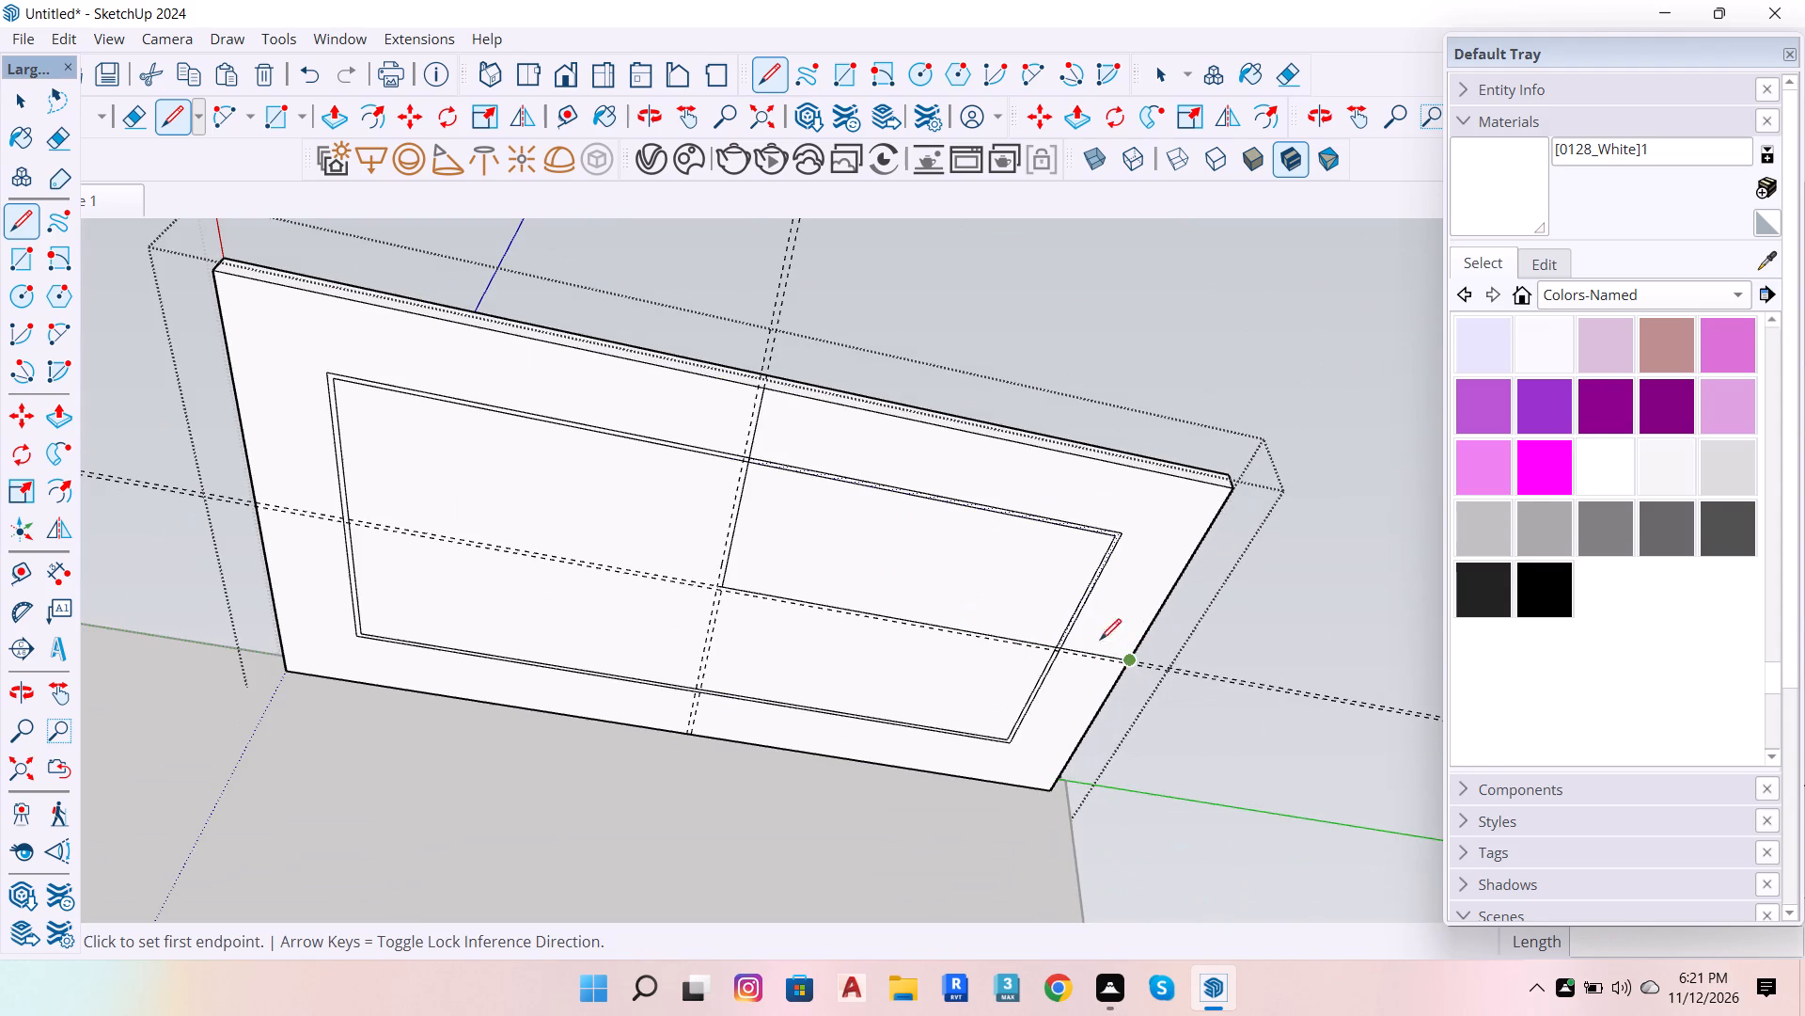
# Draw a second L-shaped line along the outer pair of guides, from the long edge to their crossing and 7' 7" to the short edge.
pyautogui.scroll(5, 691, 371)
pyautogui.scroll(6, 815, 394)
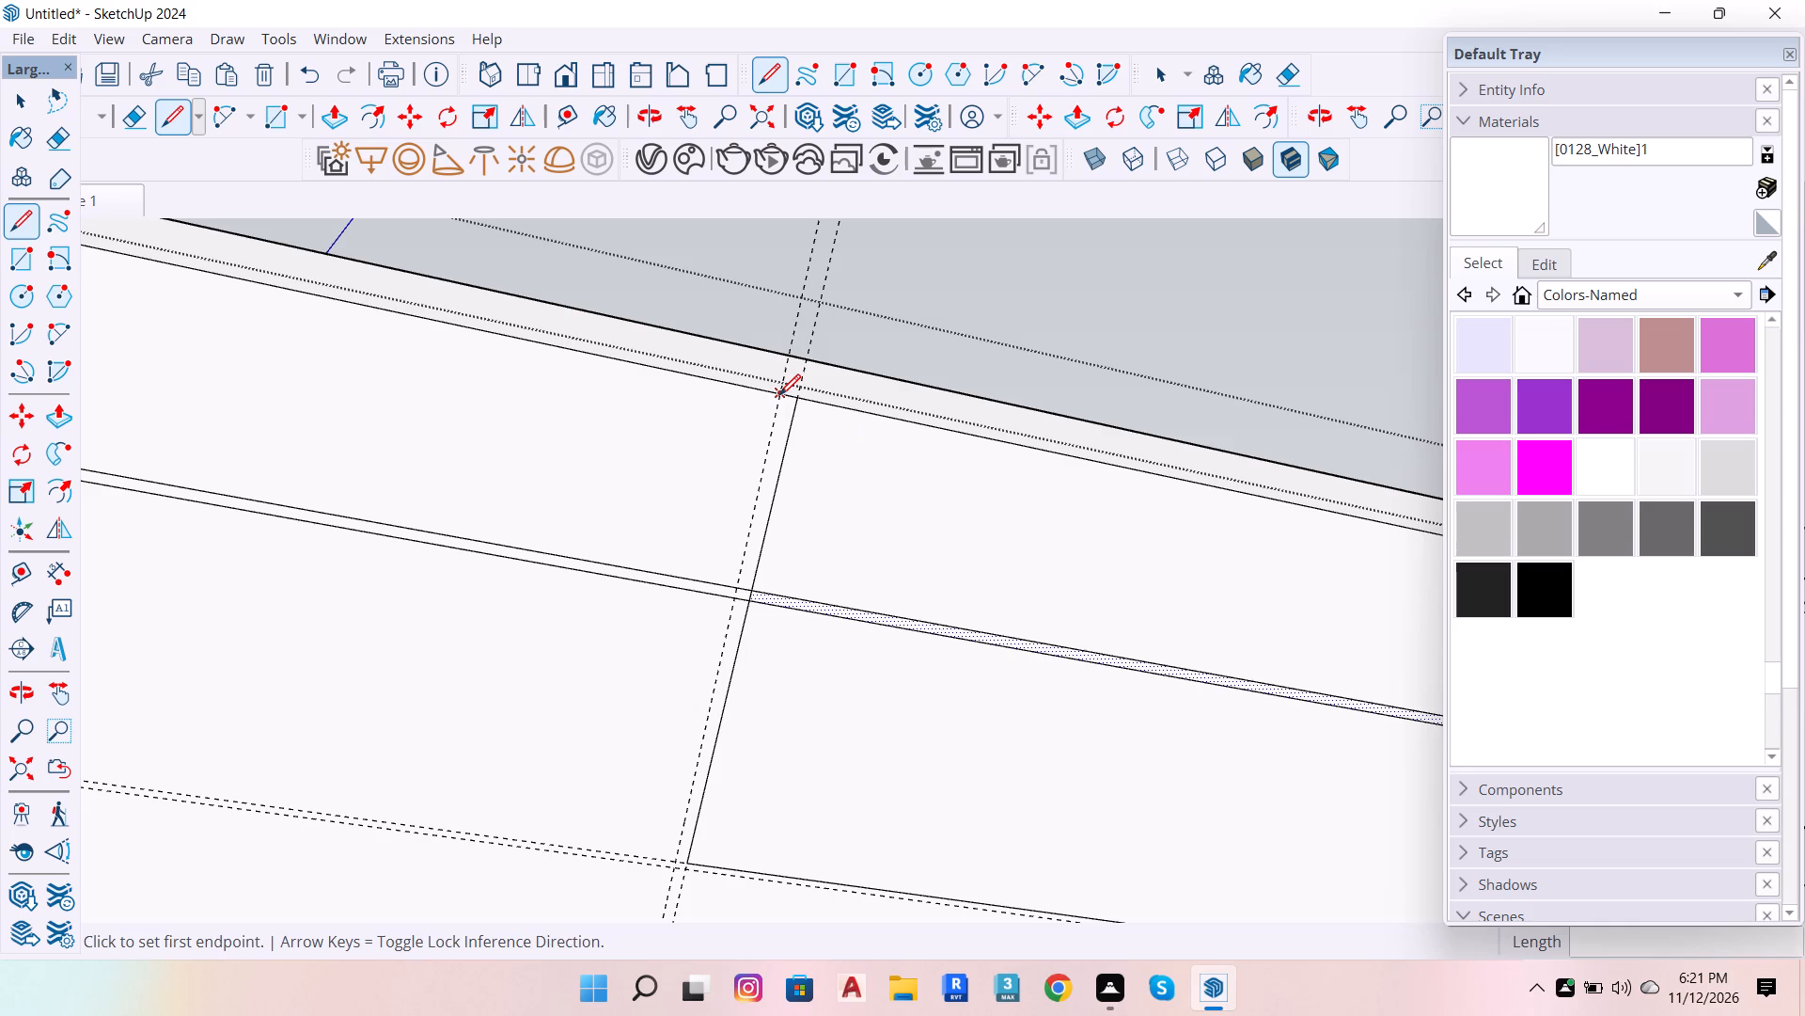
pyautogui.click(779, 395)
pyautogui.scroll(-13, 815, 353)
pyautogui.scroll(6, 785, 558)
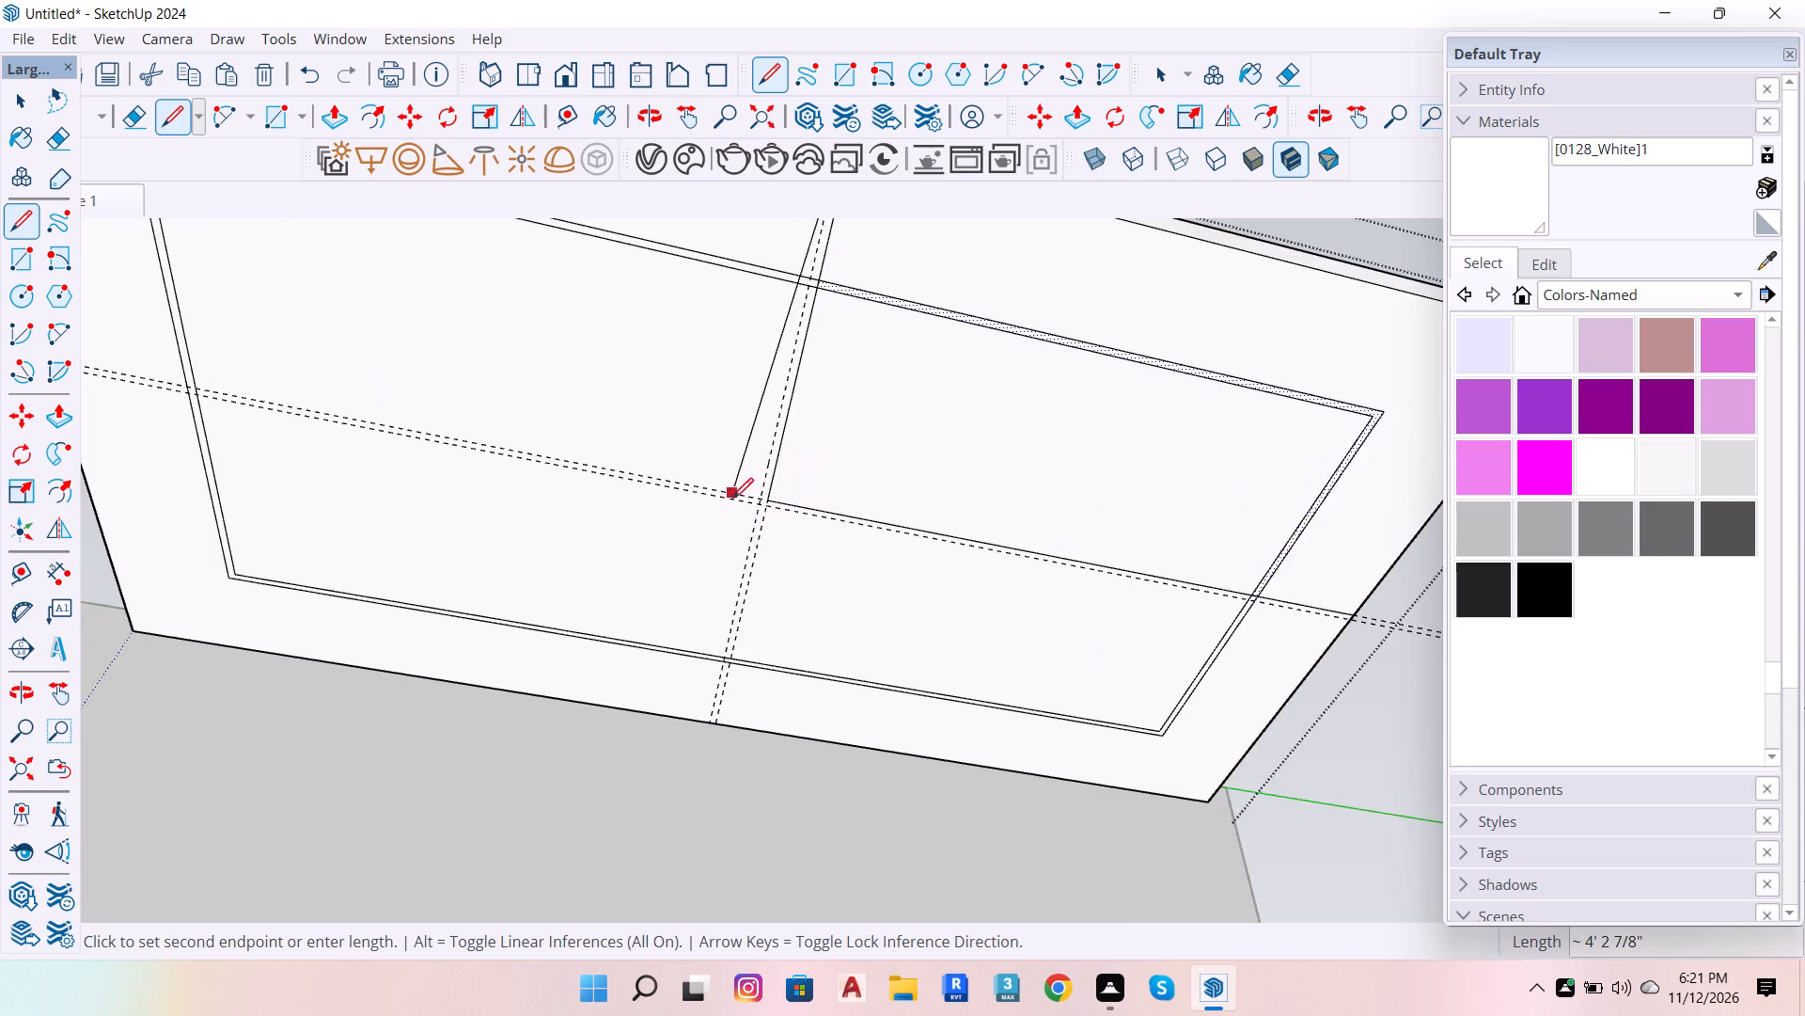
pyautogui.scroll(7, 733, 498)
pyautogui.click(777, 513)
pyautogui.scroll(-9, 634, 429)
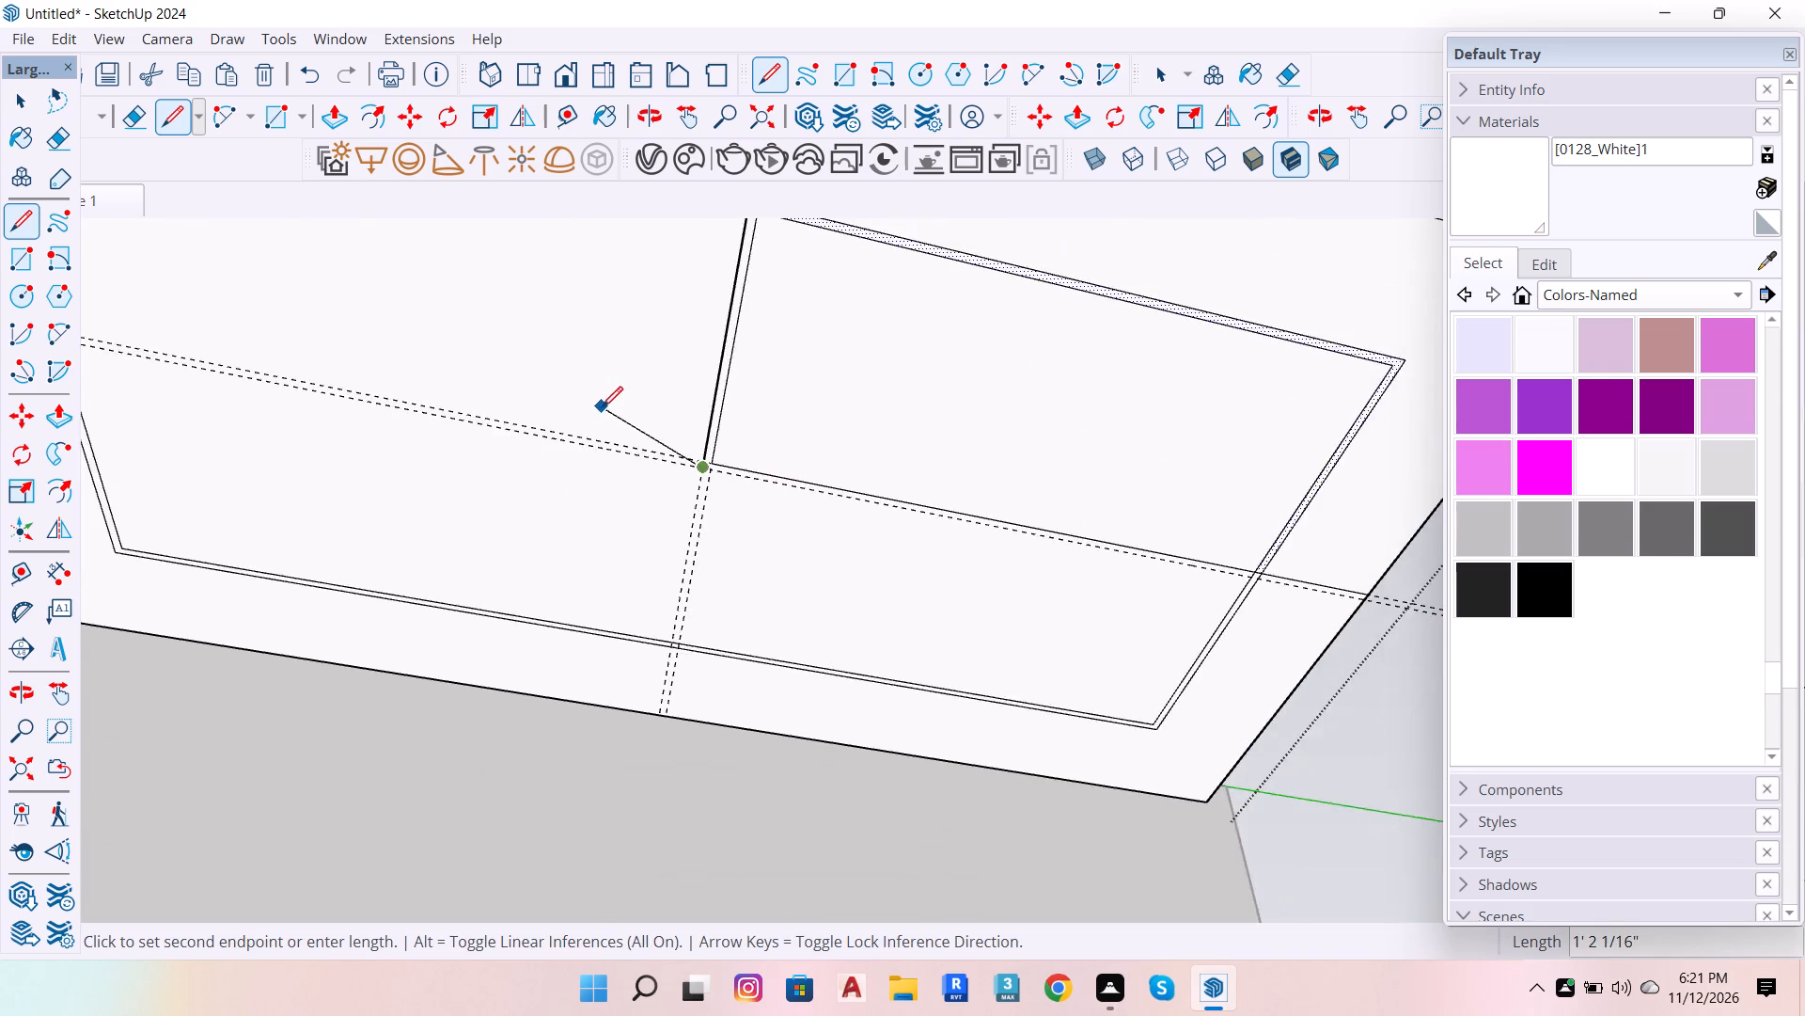
pyautogui.scroll(-4, 602, 407)
pyautogui.scroll(5, 1024, 519)
pyautogui.scroll(3, 1102, 531)
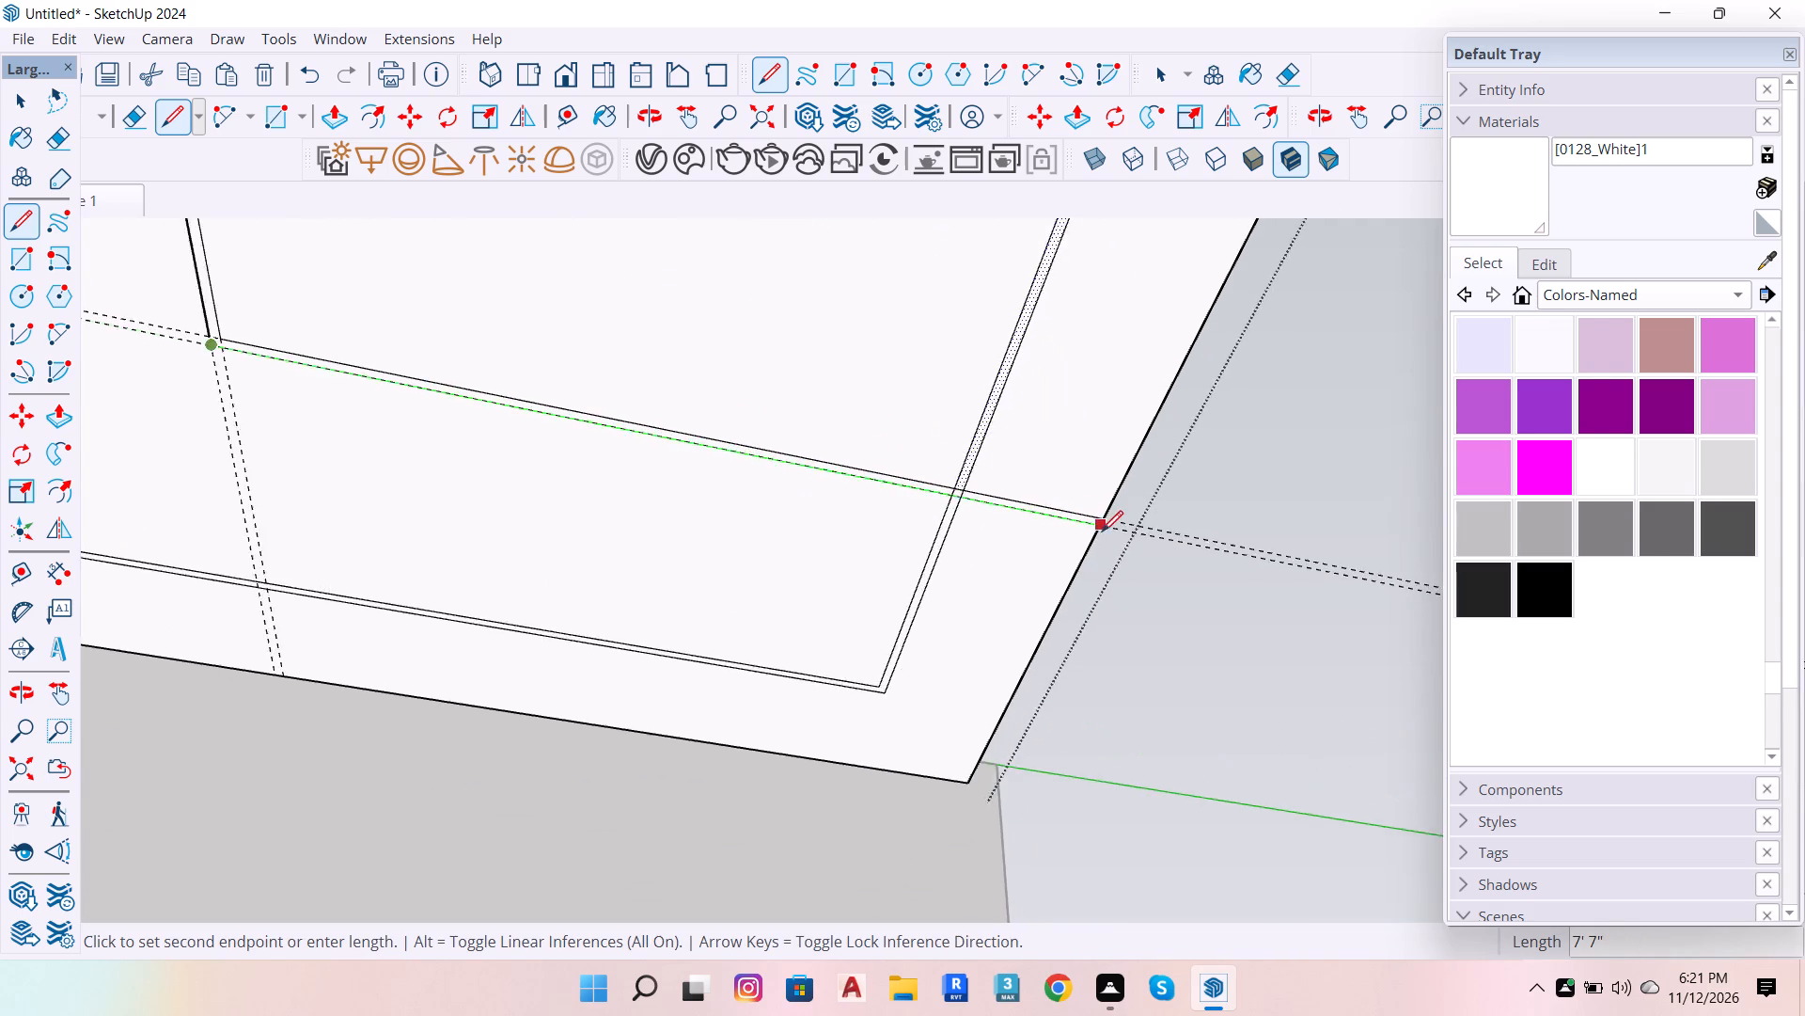
pyautogui.scroll(4, 1102, 532)
pyautogui.click(1101, 524)
pyautogui.scroll(-10, 1104, 523)
pyautogui.press('b')
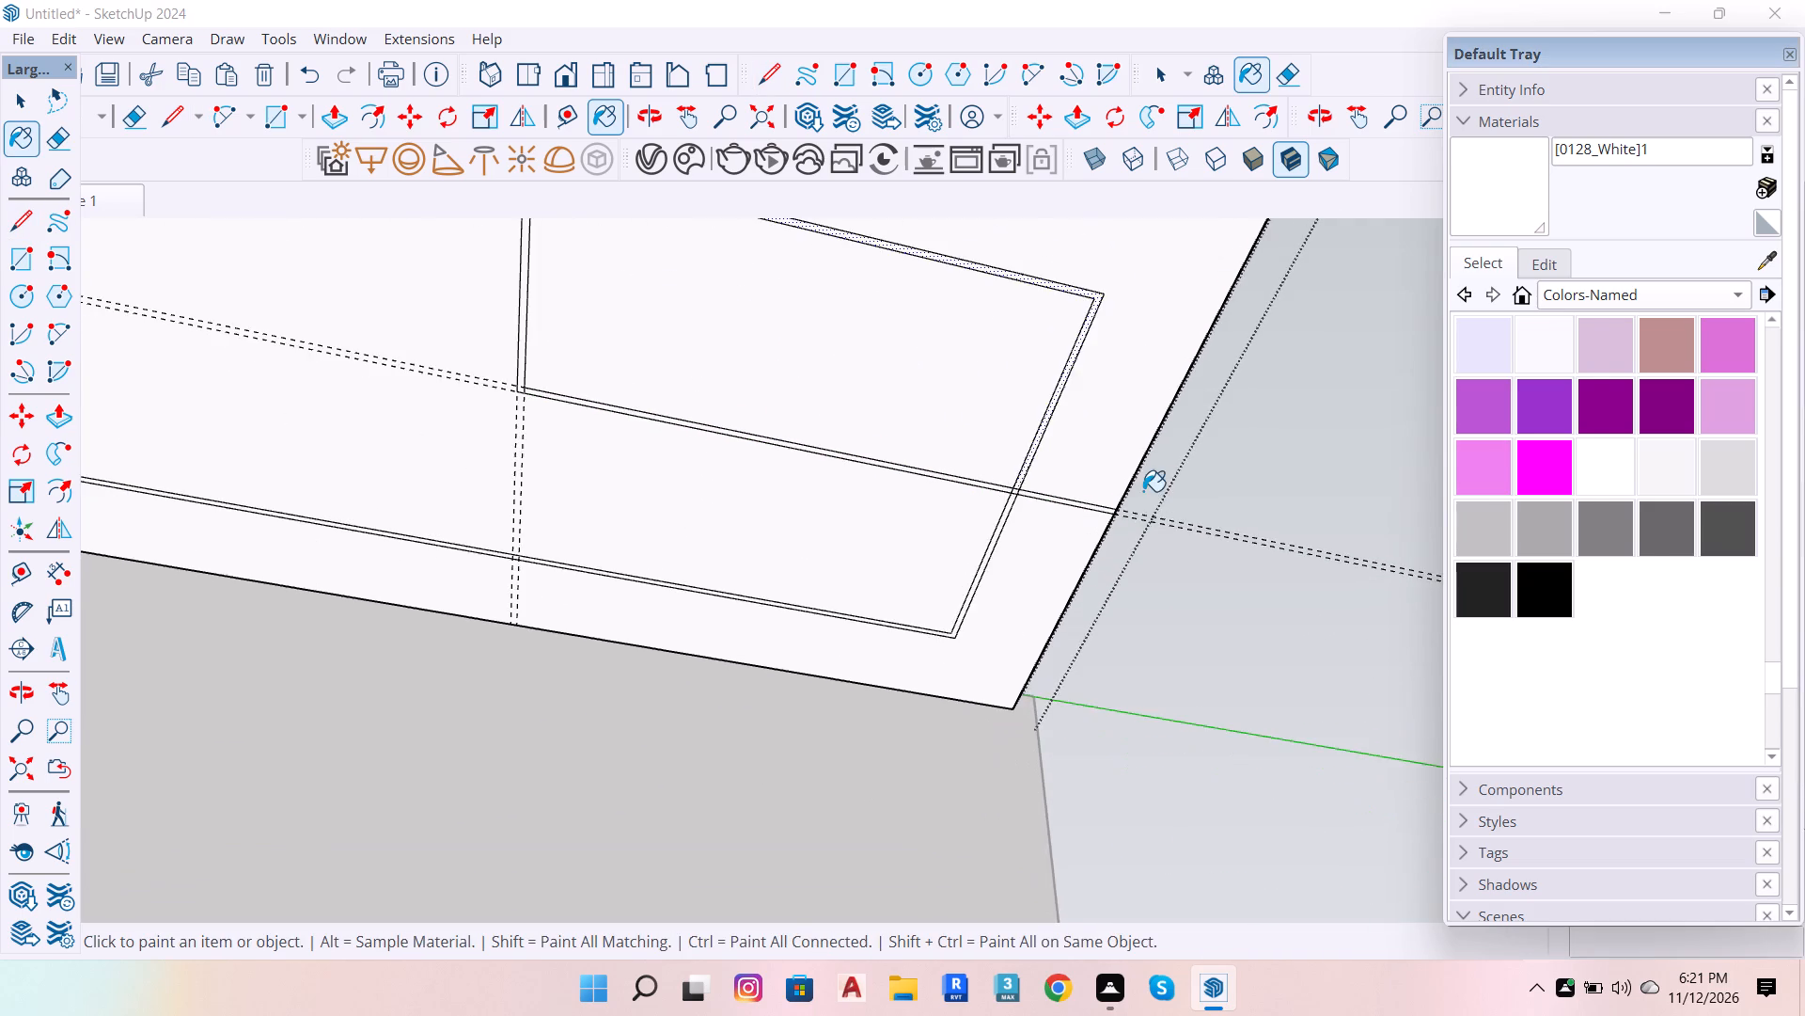
pyautogui.scroll(-7, 1142, 492)
pyautogui.press('space')
# Erase the offset border strip's edges inside the quadrant enclosed by the L-shaped lines on the slab's underside.
pyautogui.scroll(-7, 937, 393)
pyautogui.scroll(5, 960, 415)
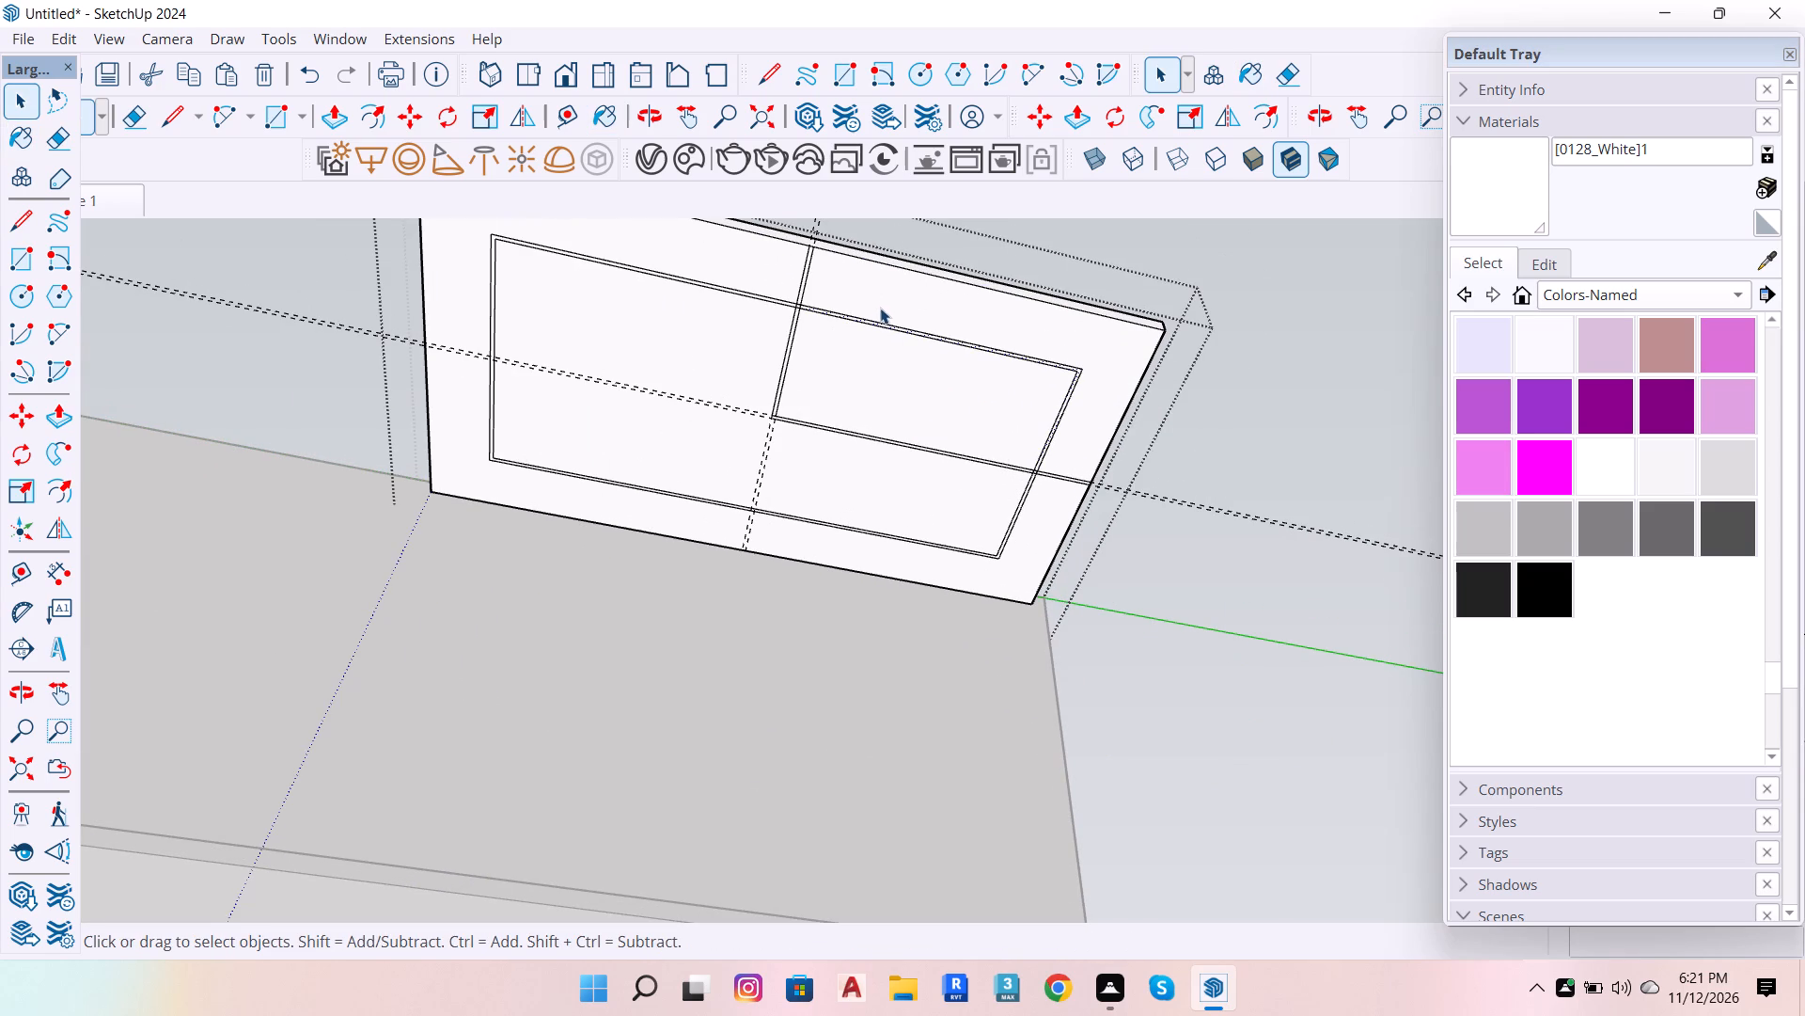
pyautogui.press('e')
pyautogui.moveTo(880, 310); pyautogui.dragTo(1053, 446)
pyautogui.scroll(-6, 1070, 369)
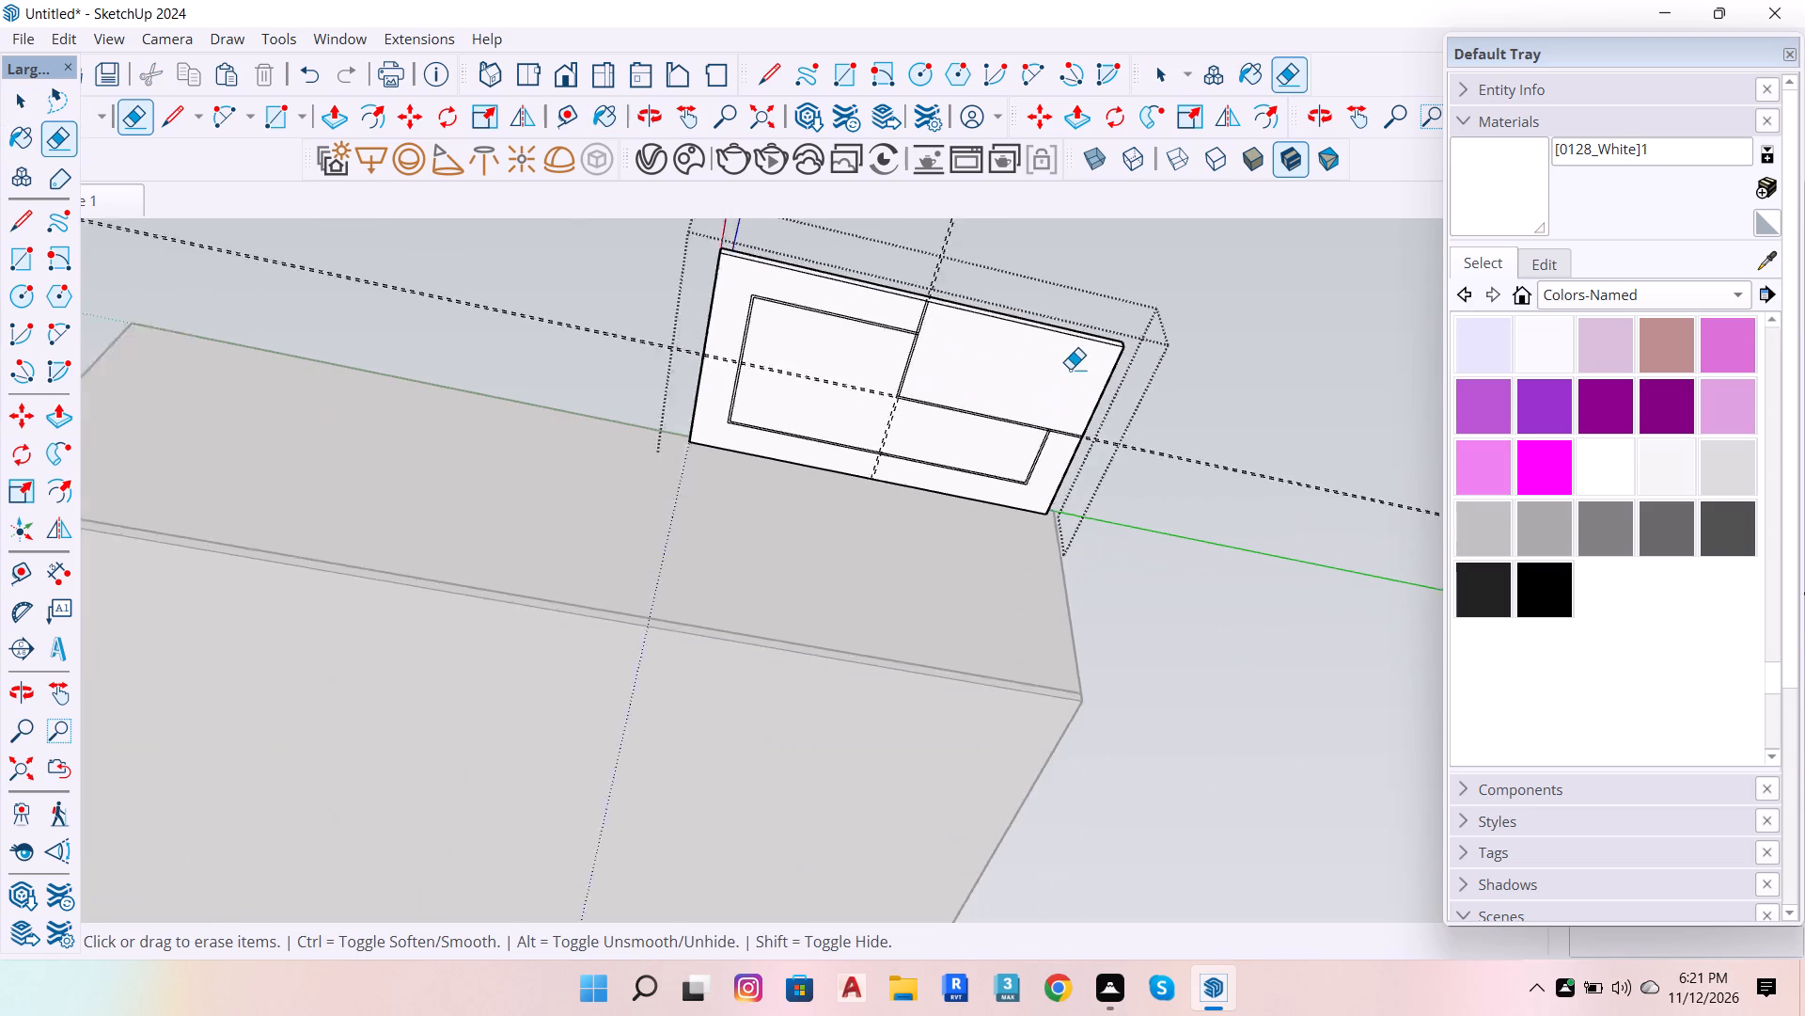
pyautogui.scroll(-1, 1070, 369)
pyautogui.scroll(4, 1031, 469)
pyautogui.press('space')
pyautogui.scroll(-7, 1015, 357)
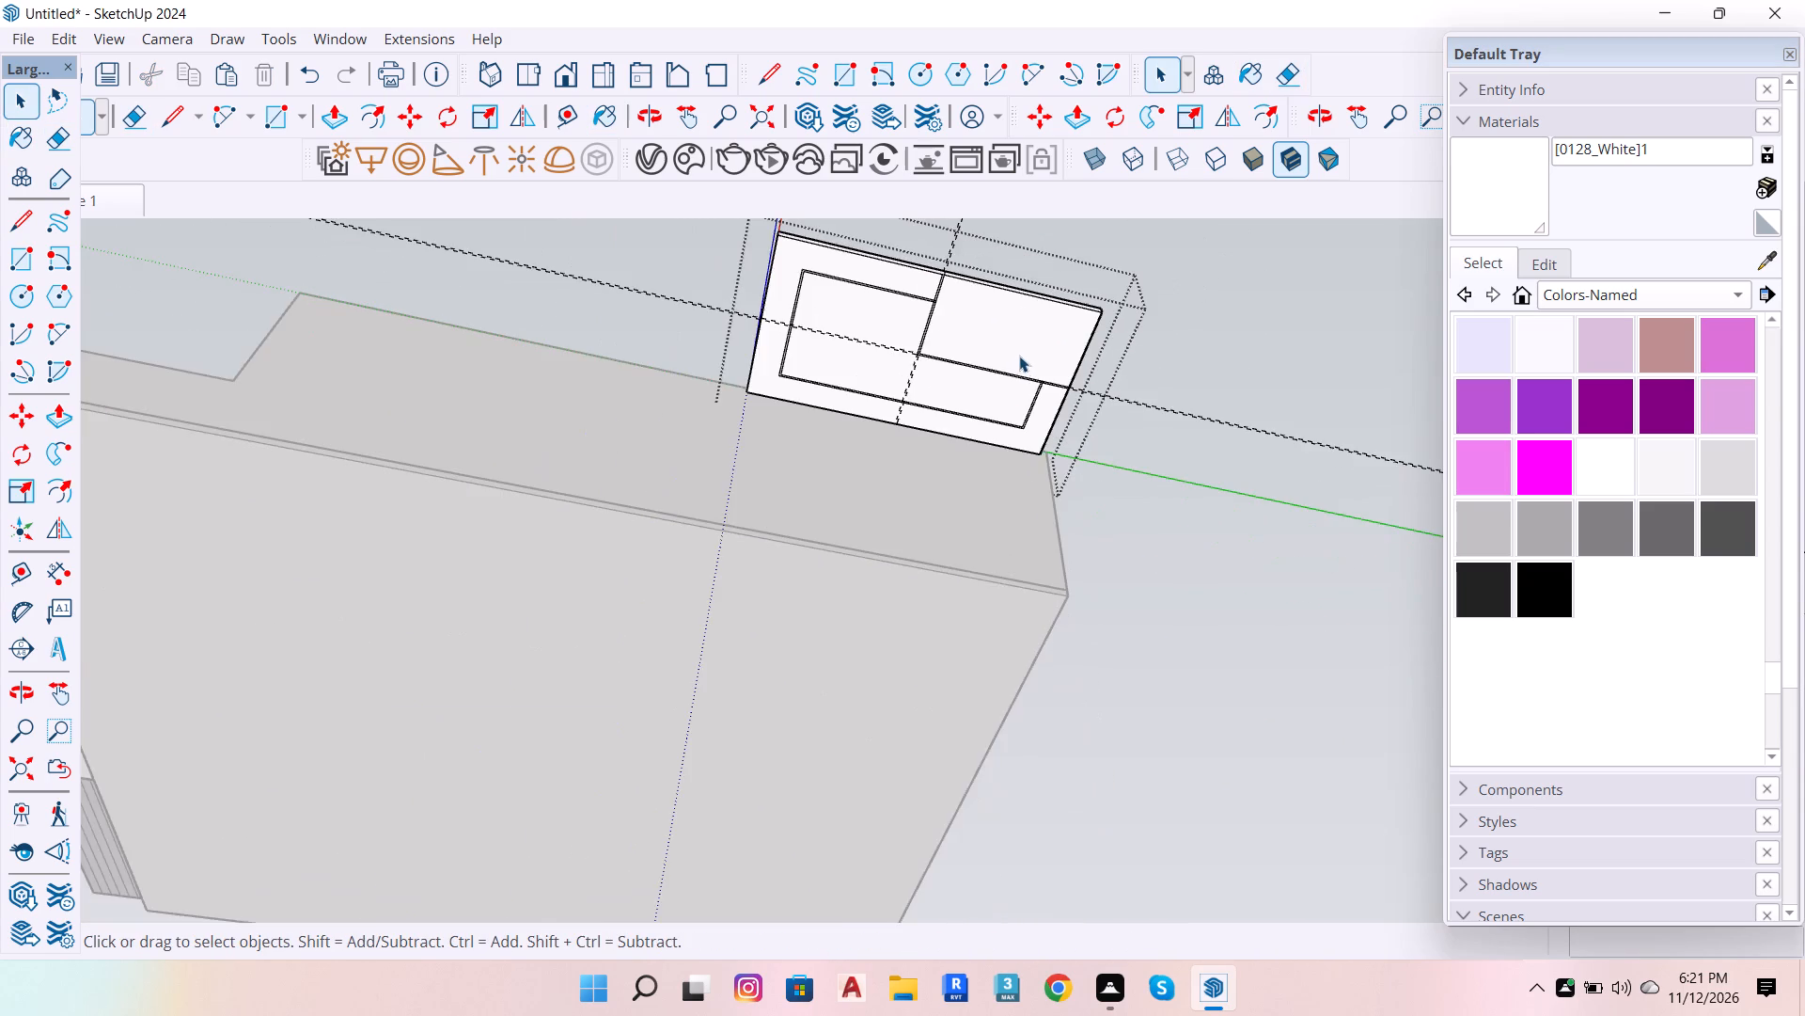
# Erase the remaining offset border edges outside the L-shaped strip on the slab's underside, along with the two long guides.
pyautogui.scroll(5, 990, 262)
pyautogui.scroll(-6, 1144, 353)
pyautogui.scroll(4, 874, 409)
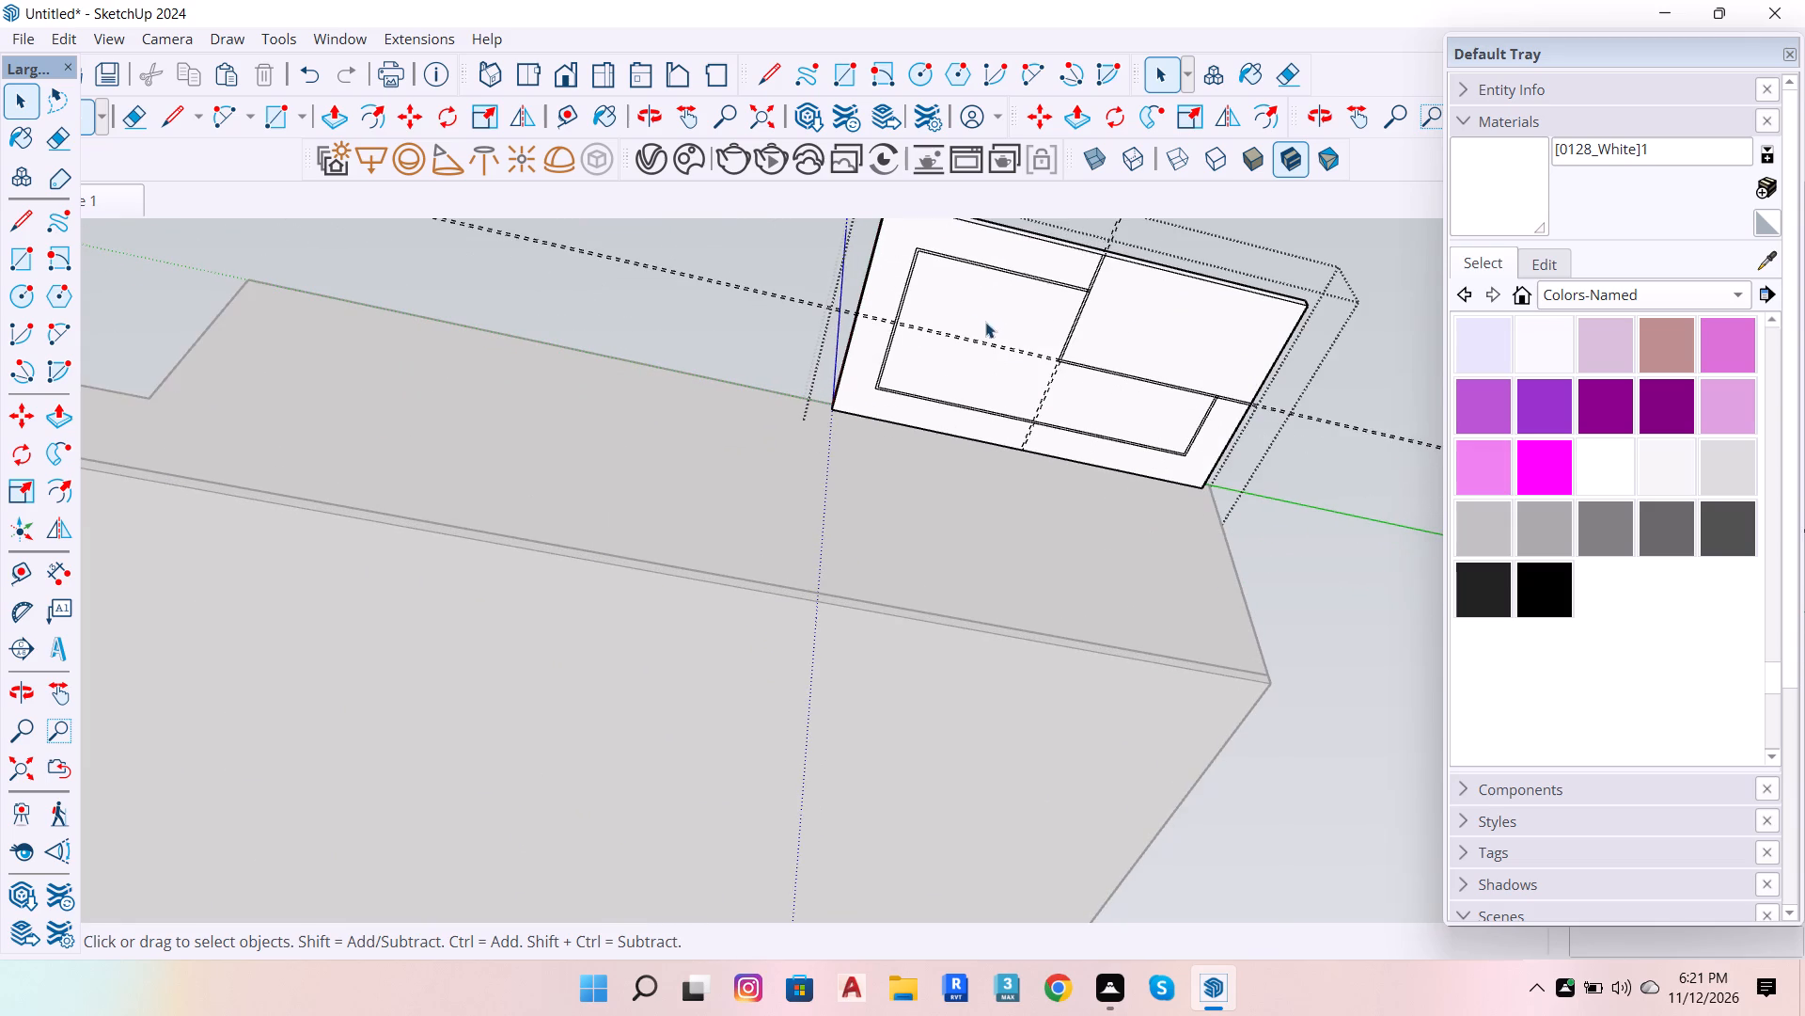
pyautogui.scroll(8, 1030, 352)
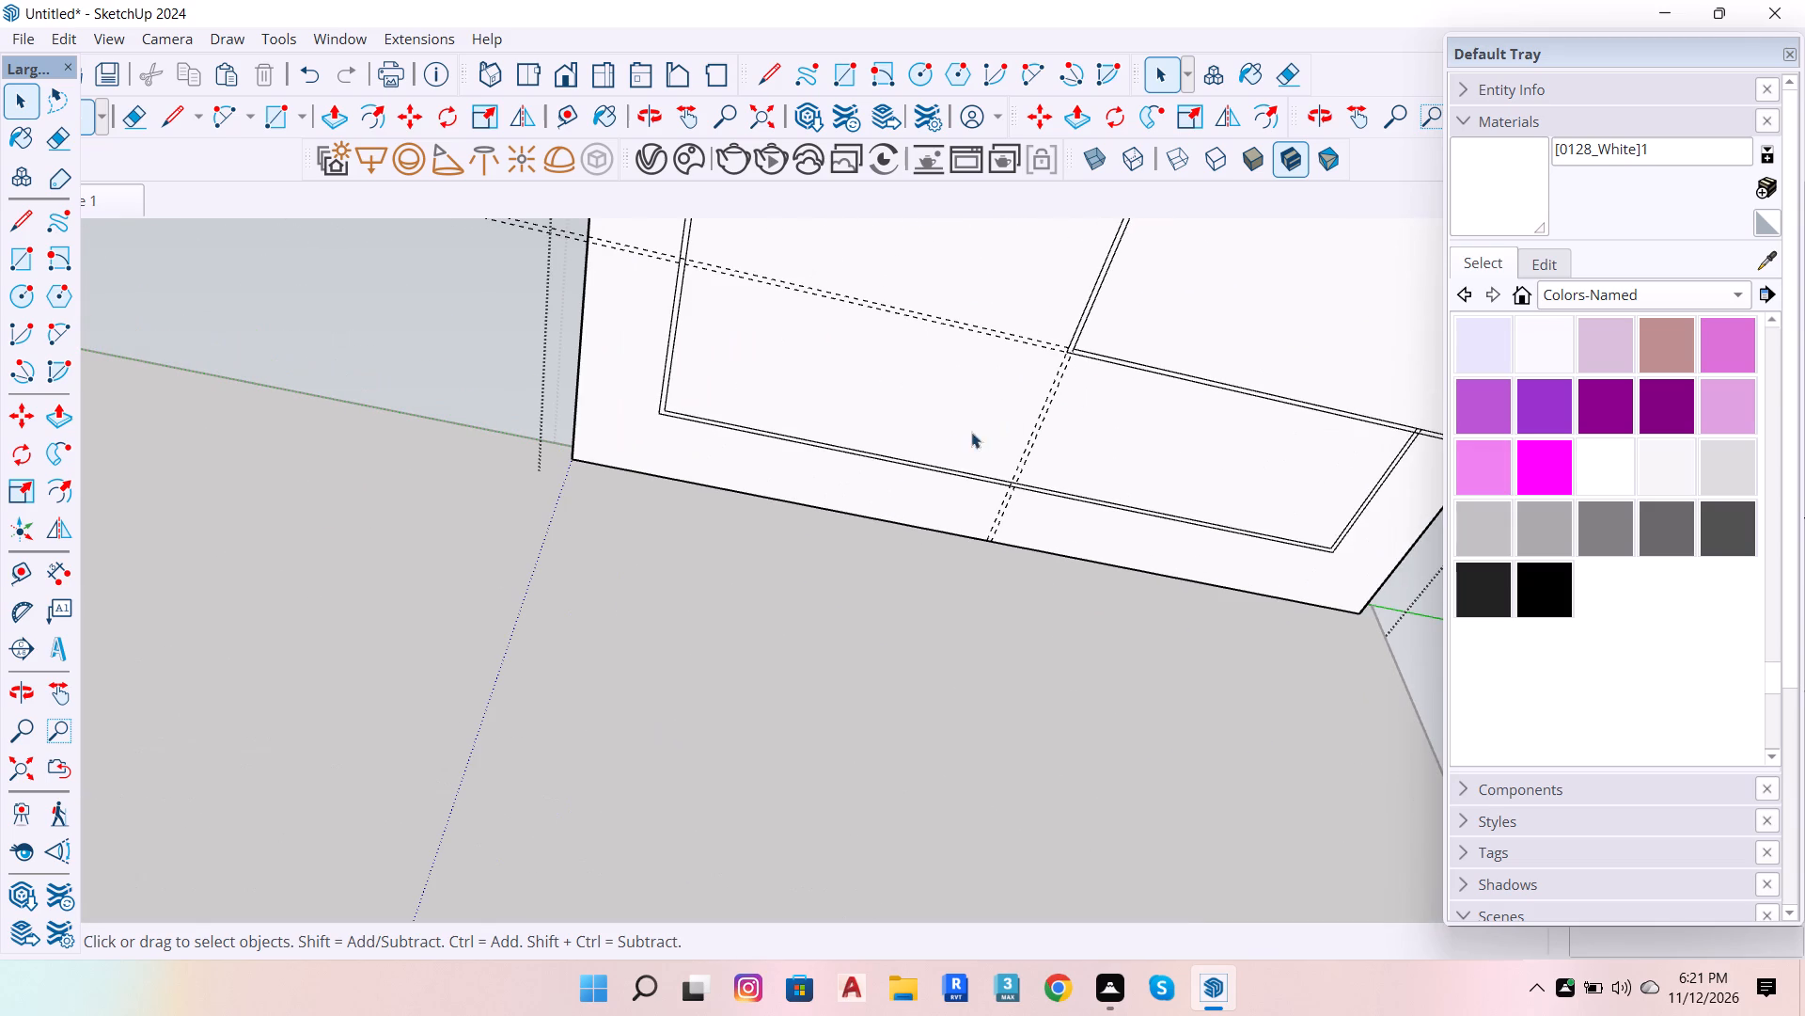
pyautogui.press('e')
pyautogui.moveTo(913, 440); pyautogui.dragTo(928, 484)
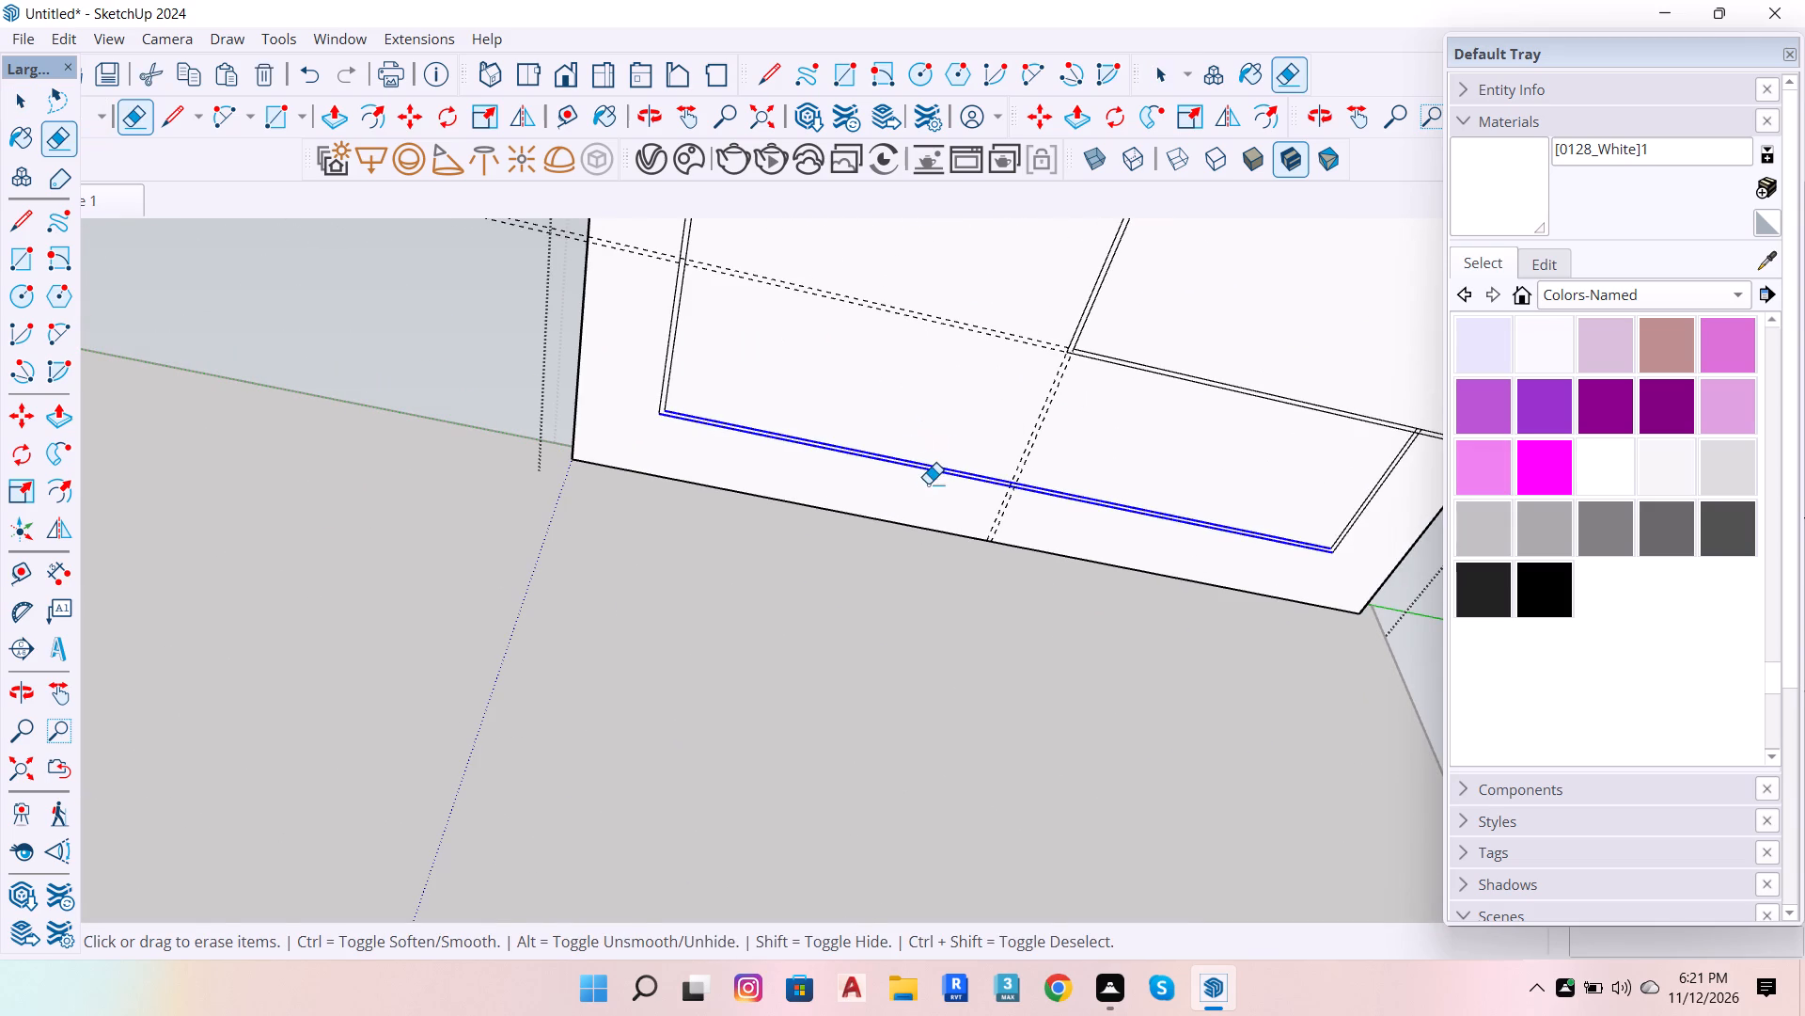
pyautogui.moveTo(928, 484); pyautogui.dragTo(867, 291)
pyautogui.scroll(-7, 896, 382)
pyautogui.moveTo(845, 333); pyautogui.dragTo(803, 241)
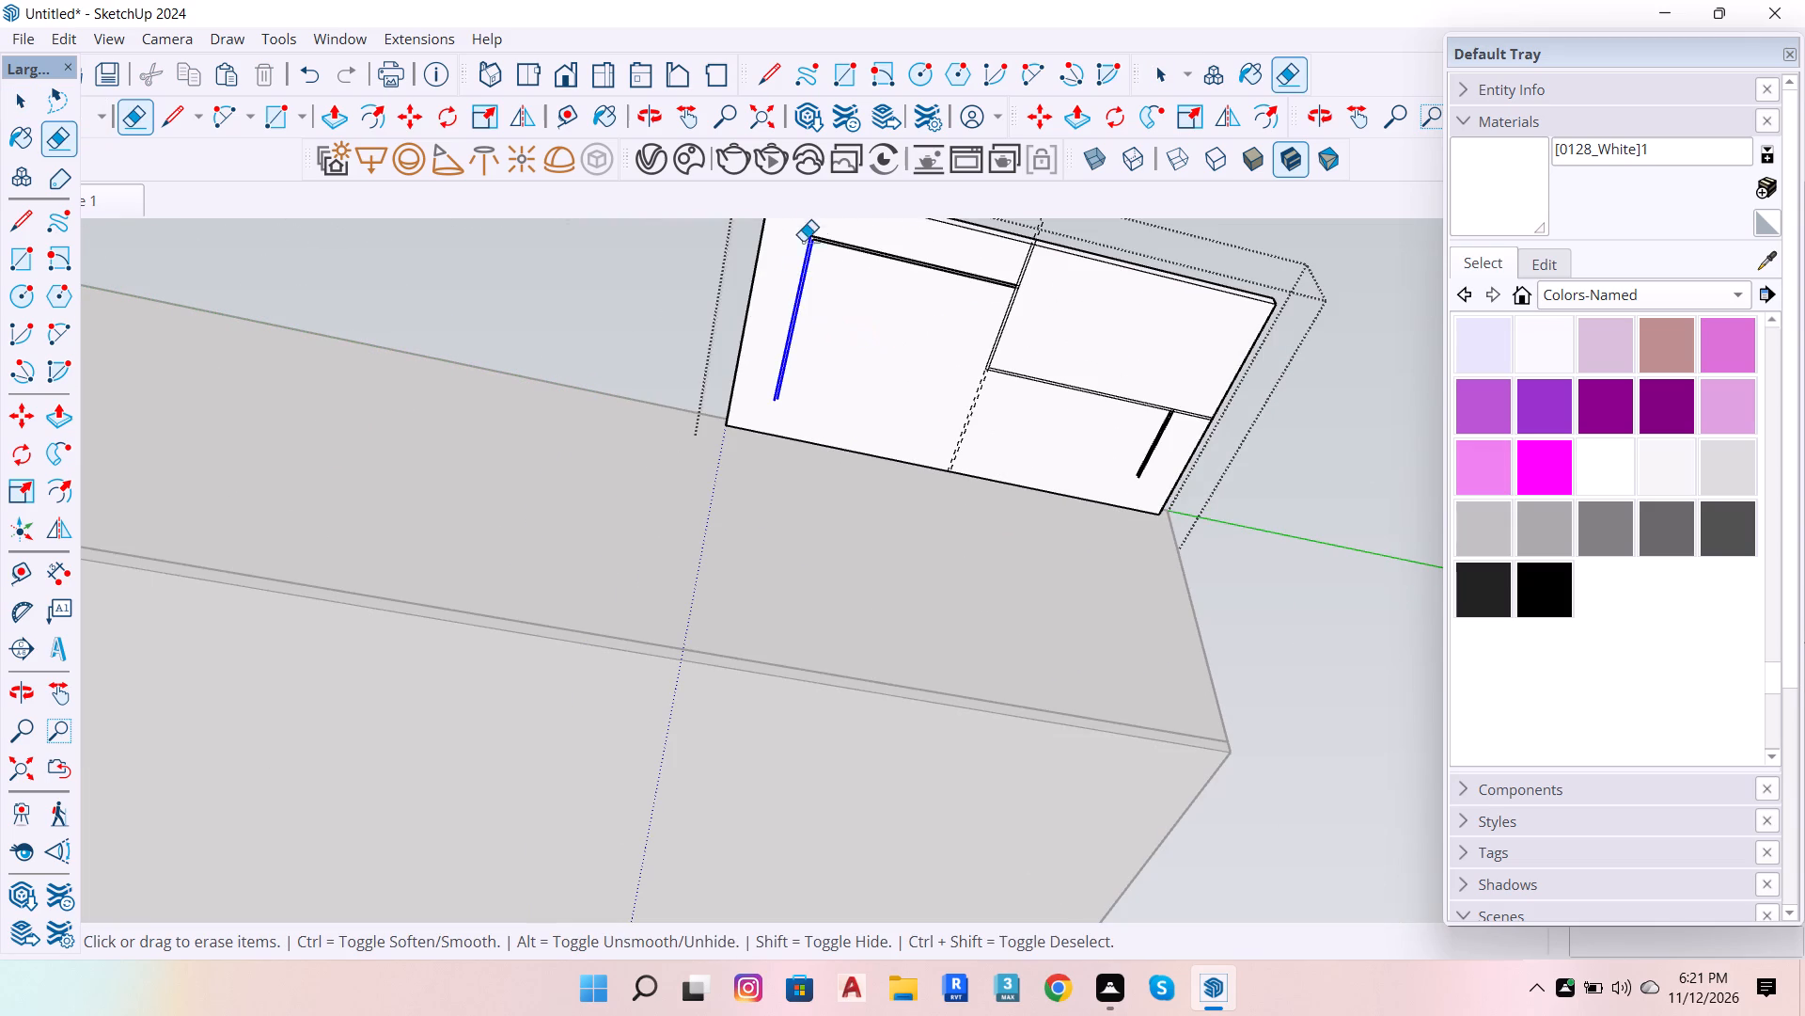
pyautogui.moveTo(803, 241); pyautogui.dragTo(903, 325)
pyautogui.scroll(4, 1120, 466)
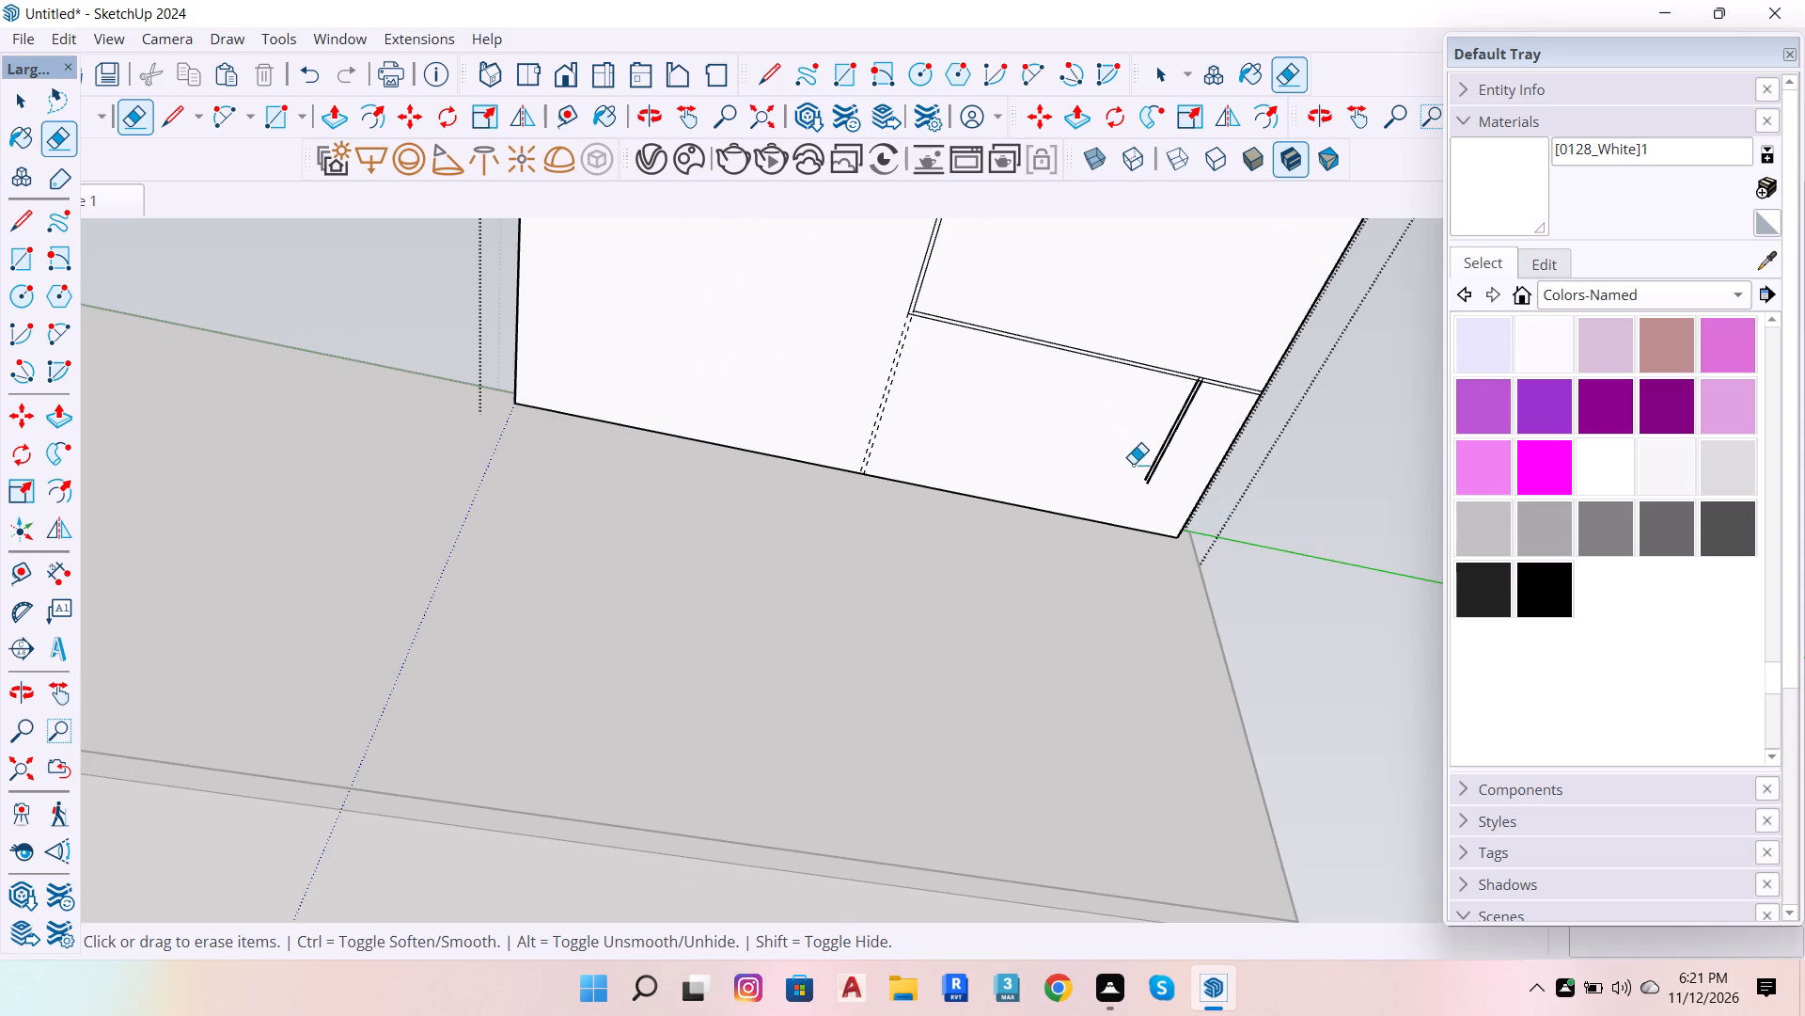
pyautogui.moveTo(1136, 462); pyautogui.dragTo(1166, 475)
# Erase the leftover short cross edges inside both legs of the L-shaped strip, keeping its long edges intact.
pyautogui.scroll(-4, 1202, 546)
pyautogui.scroll(8, 1175, 432)
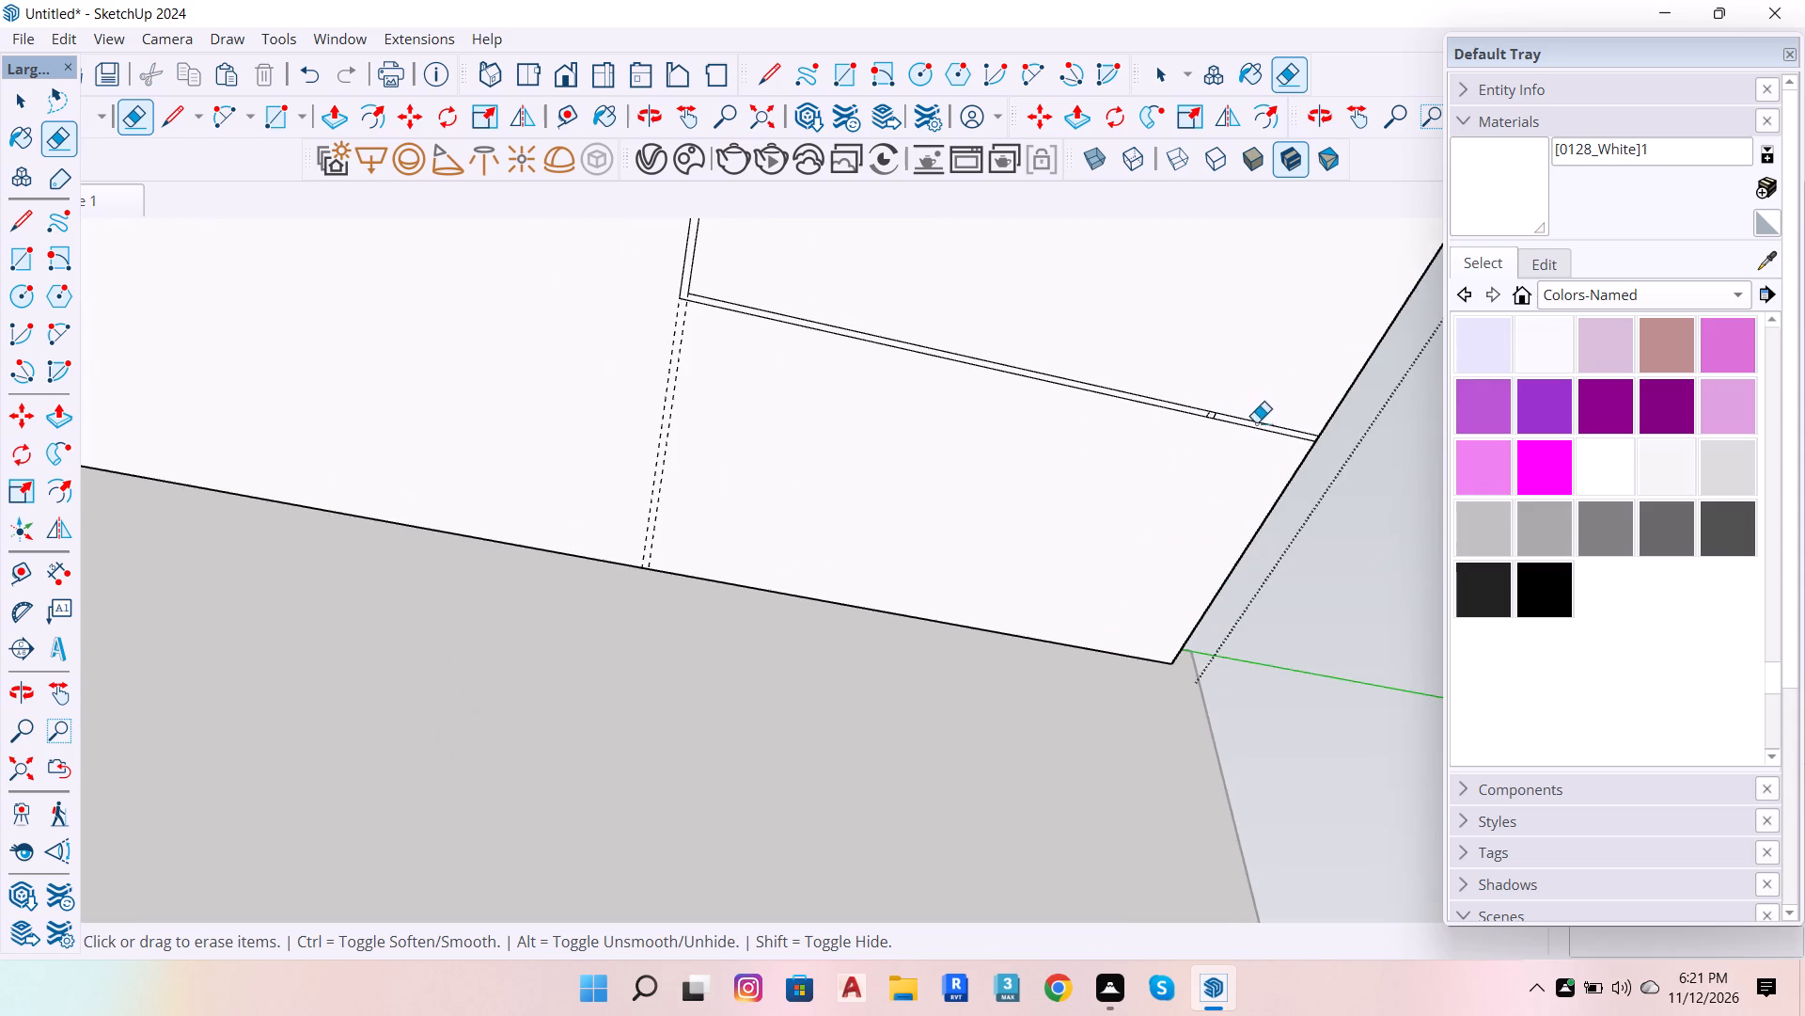
pyautogui.scroll(14, 1256, 422)
pyautogui.scroll(7, 1173, 418)
pyautogui.moveTo(1171, 418); pyautogui.dragTo(1038, 405)
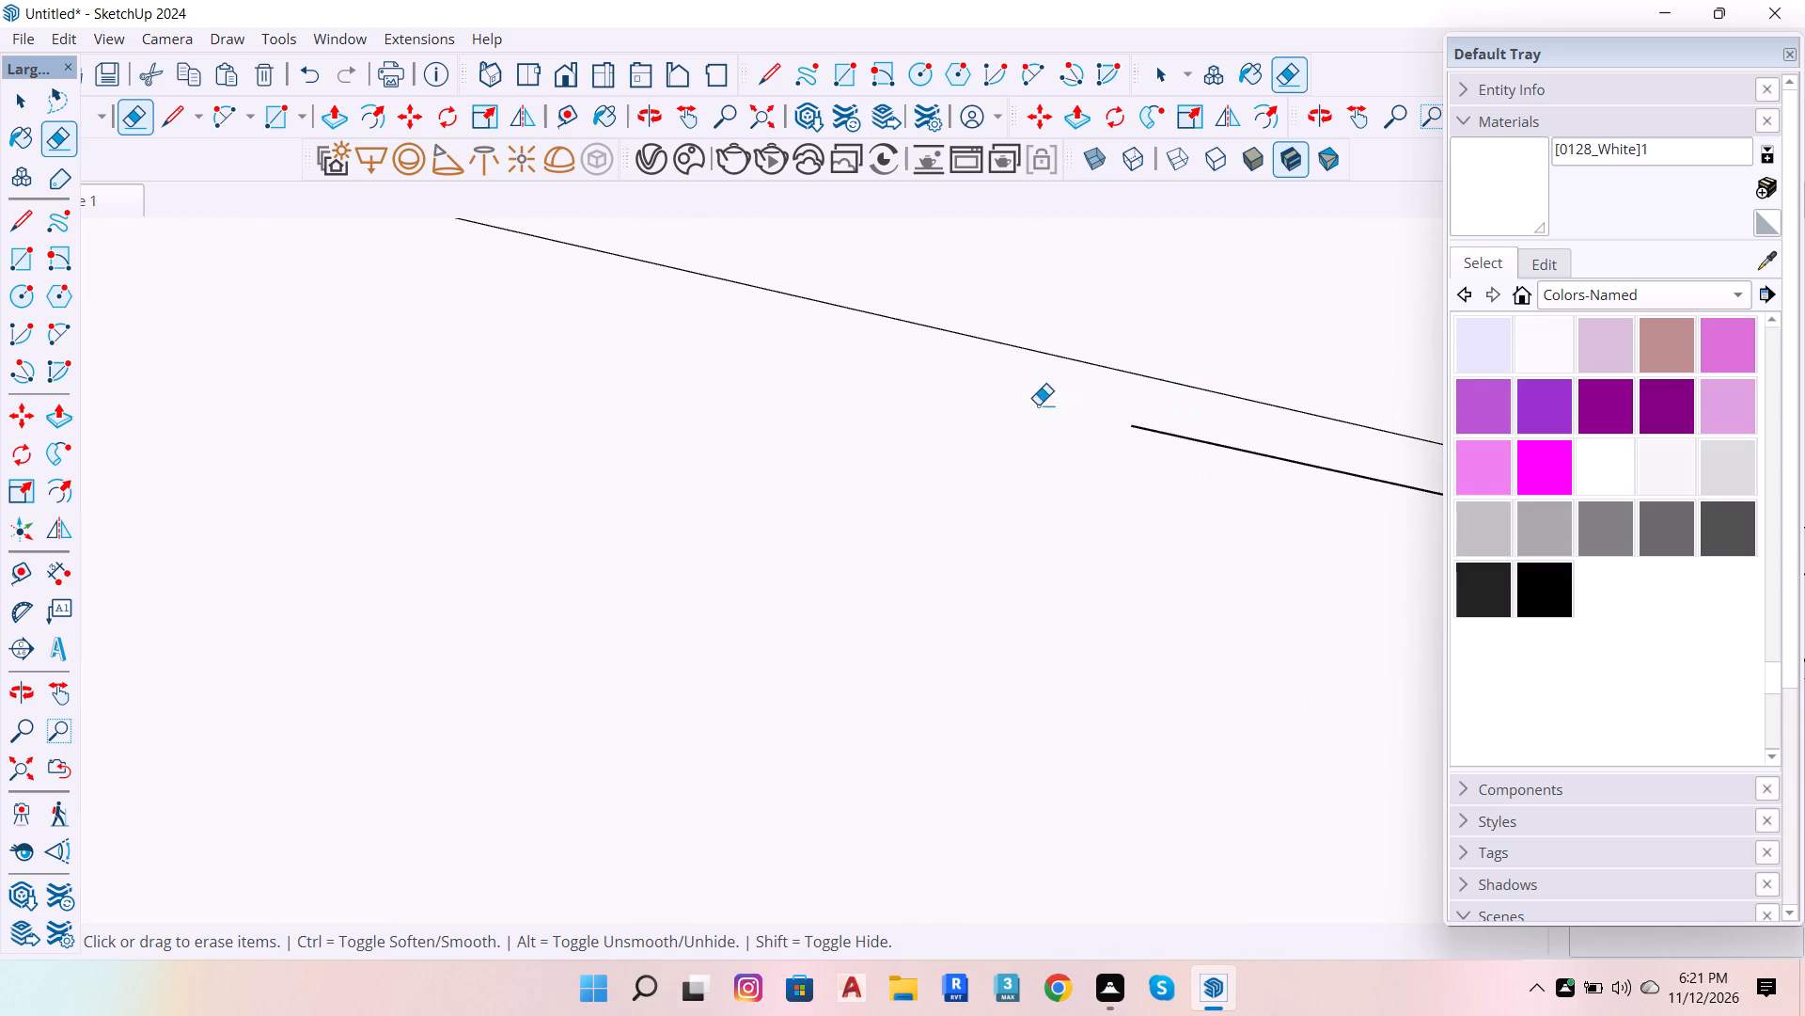
pyautogui.scroll(-6, 1117, 452)
pyautogui.hotkey('ctrl', 'z')
pyautogui.scroll(7, 1132, 425)
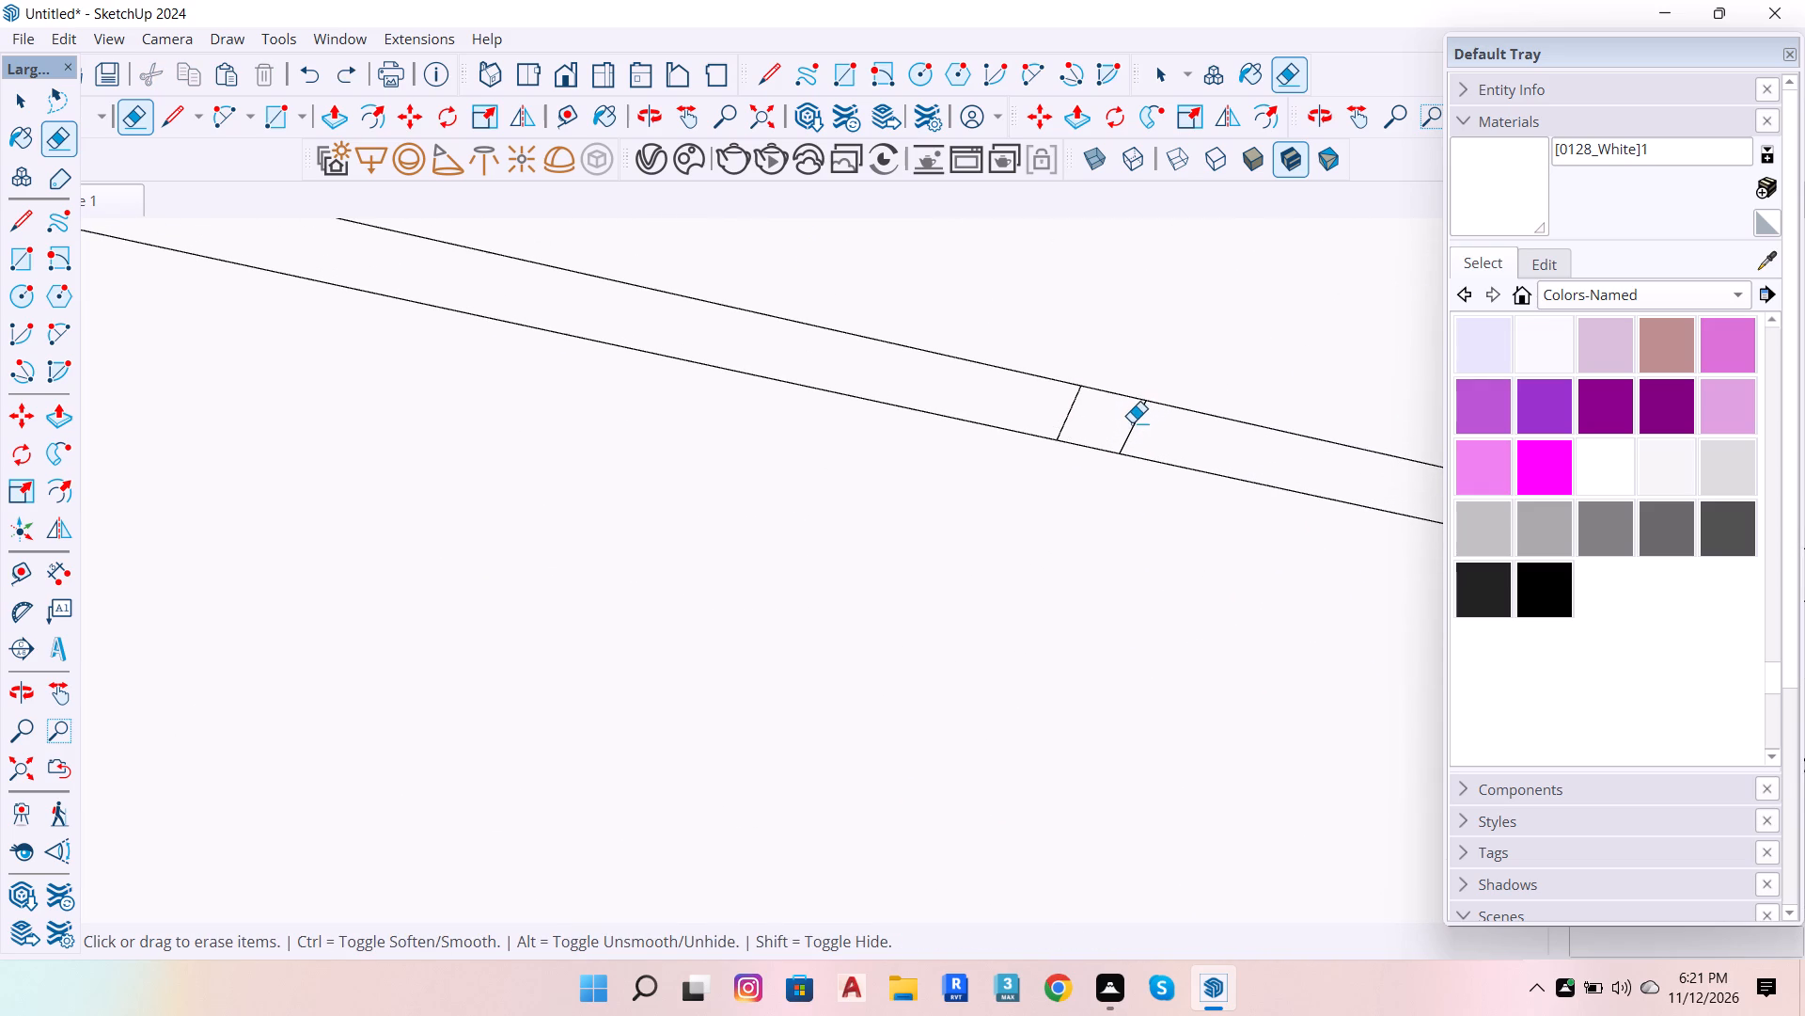
pyautogui.click(1134, 422)
pyautogui.moveTo(1036, 409); pyautogui.dragTo(1075, 423)
pyautogui.scroll(-9, 1105, 443)
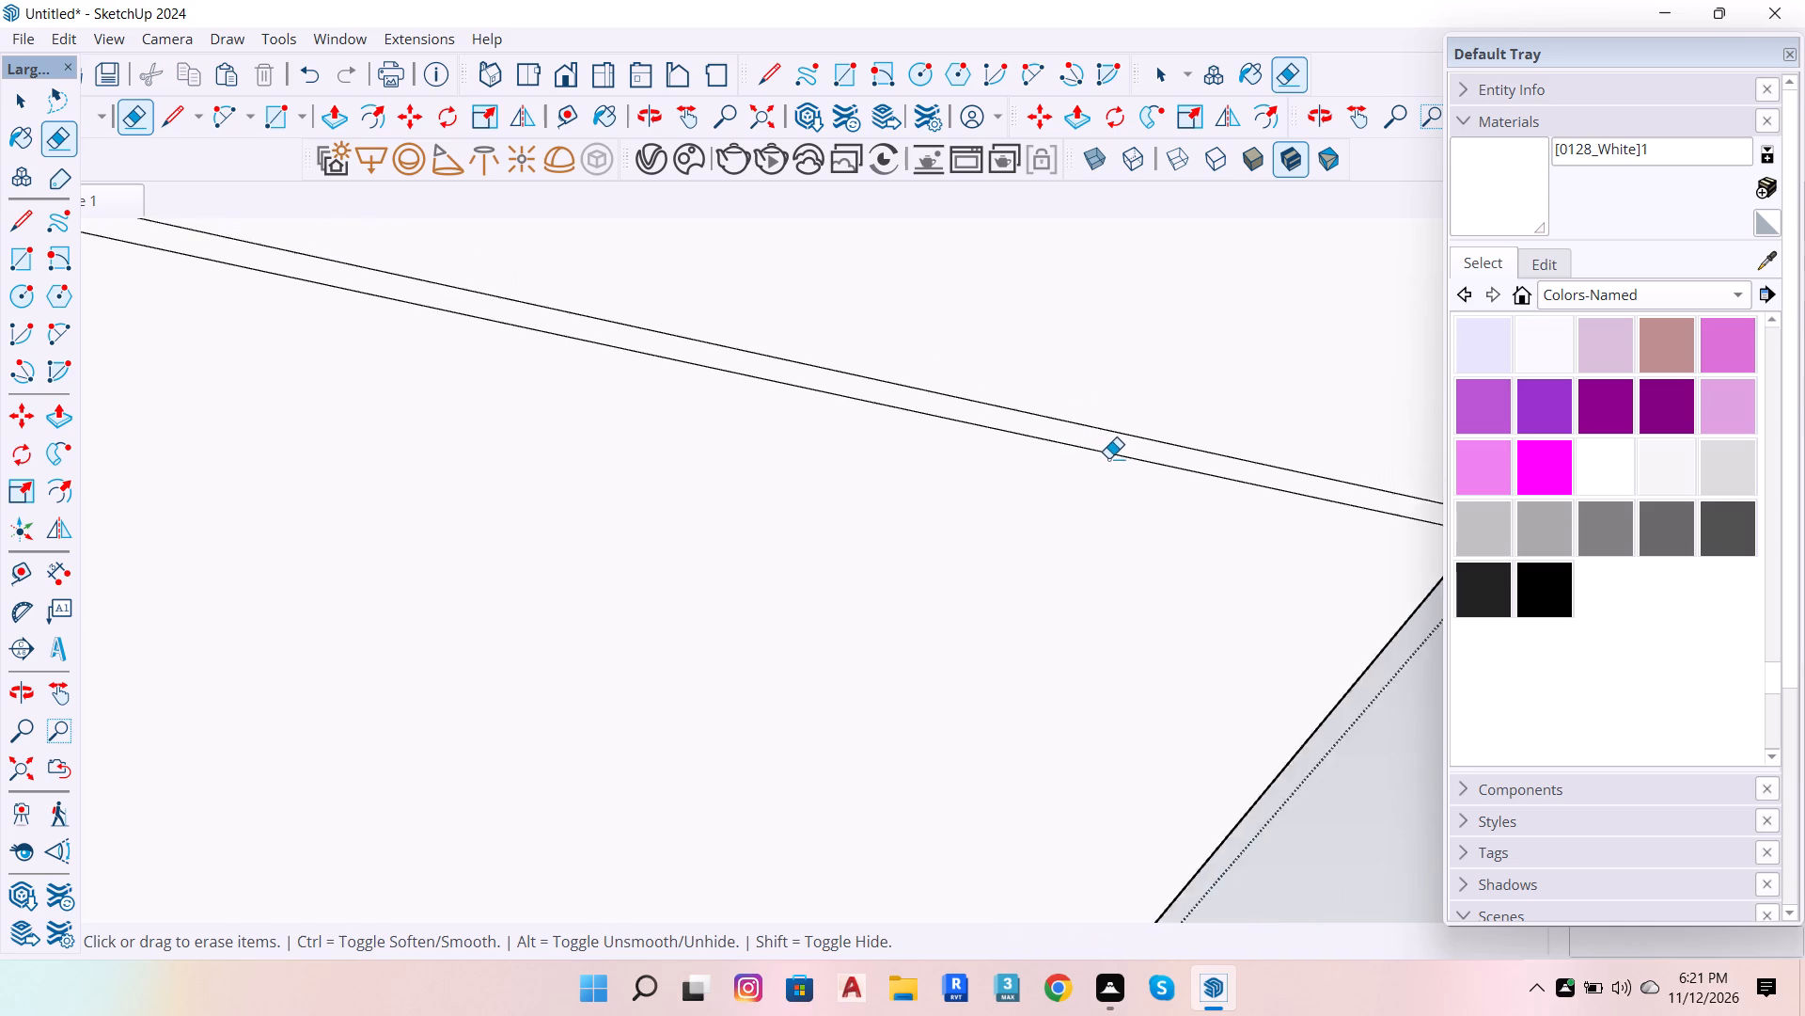
pyautogui.scroll(-20, 1108, 458)
pyautogui.scroll(-5, 1108, 458)
pyautogui.scroll(5, 1091, 393)
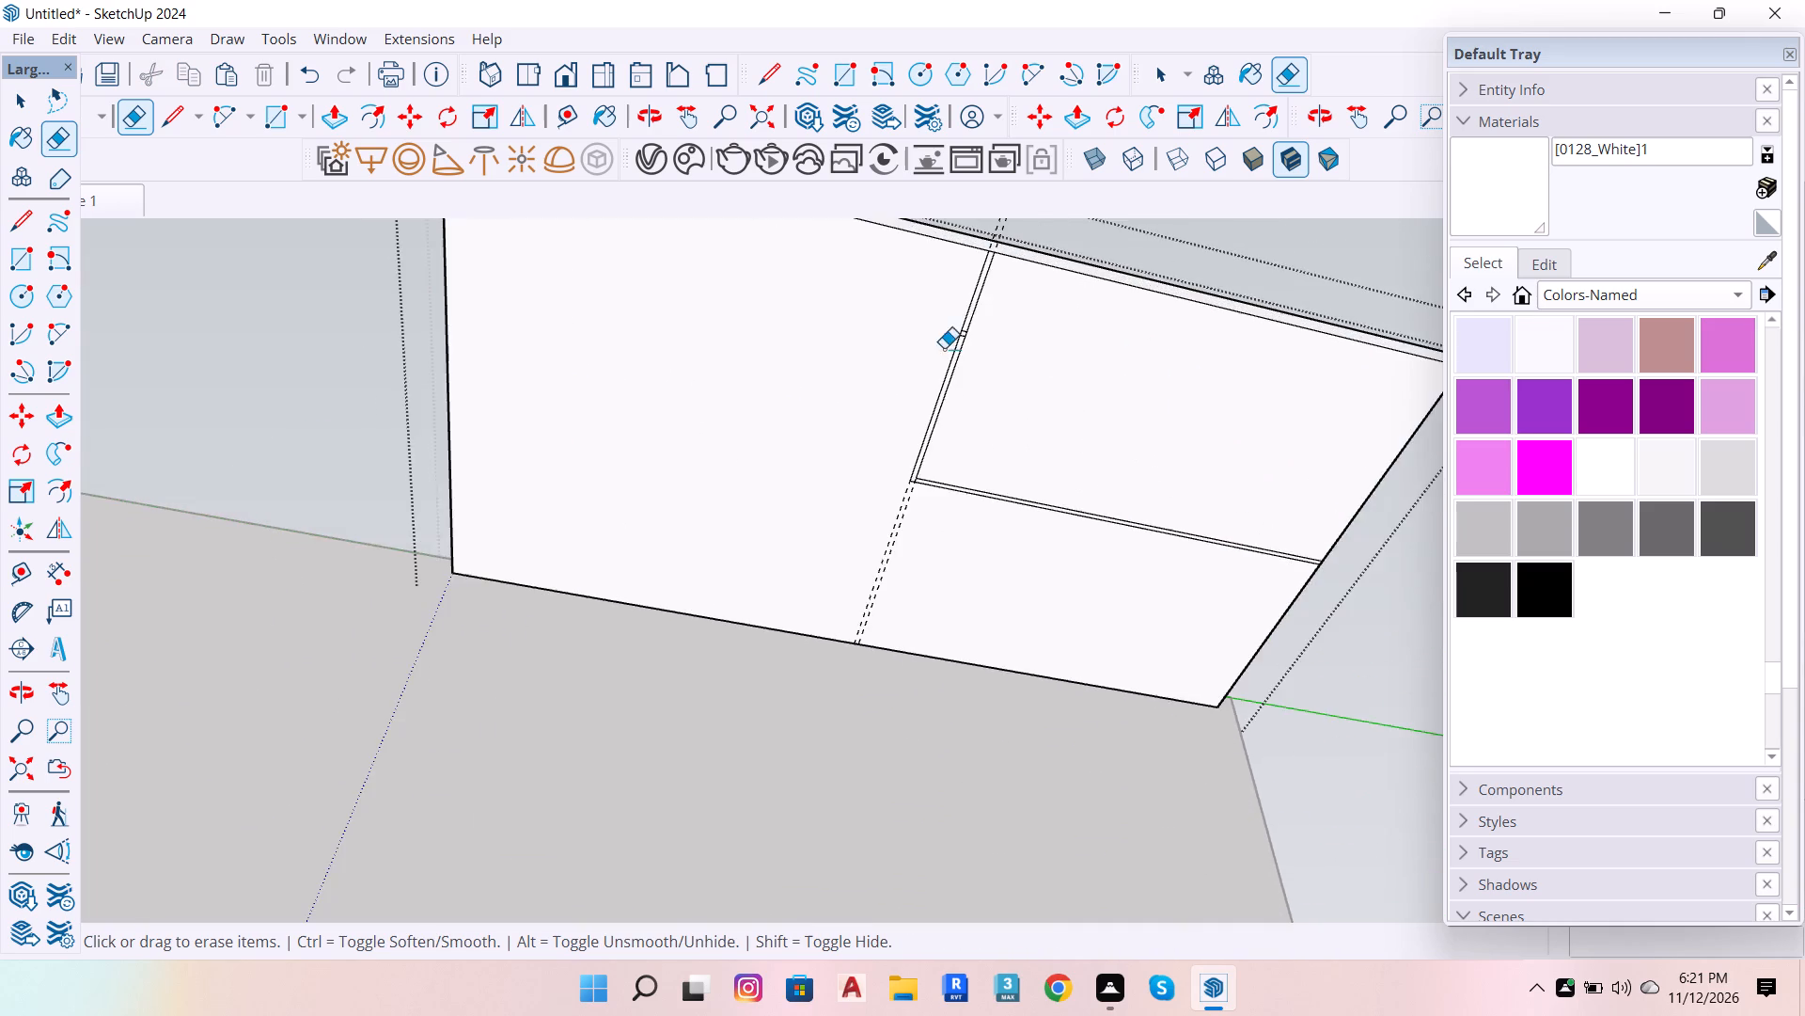
pyautogui.scroll(20, 962, 311)
pyautogui.scroll(2, 962, 311)
pyautogui.scroll(8, 800, 382)
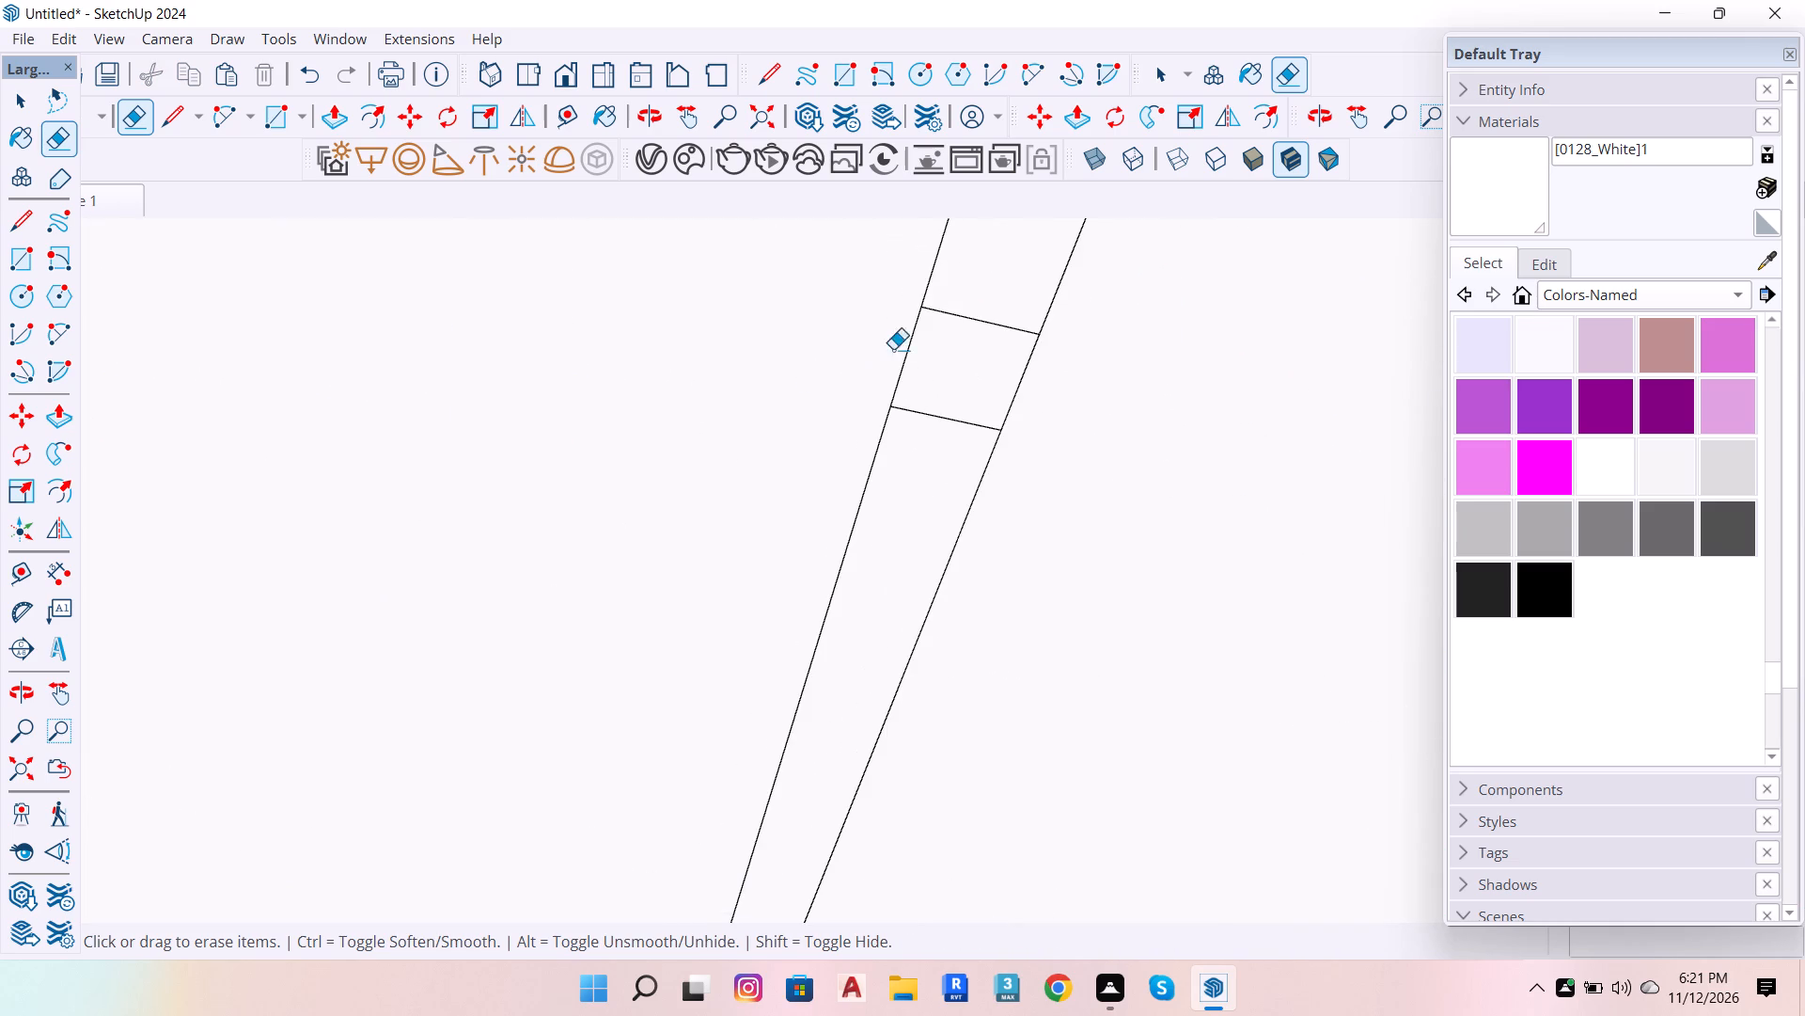
pyautogui.moveTo(961, 306); pyautogui.dragTo(970, 436)
pyautogui.scroll(-7, 1006, 400)
pyautogui.press('space')
pyautogui.scroll(-6, 1044, 373)
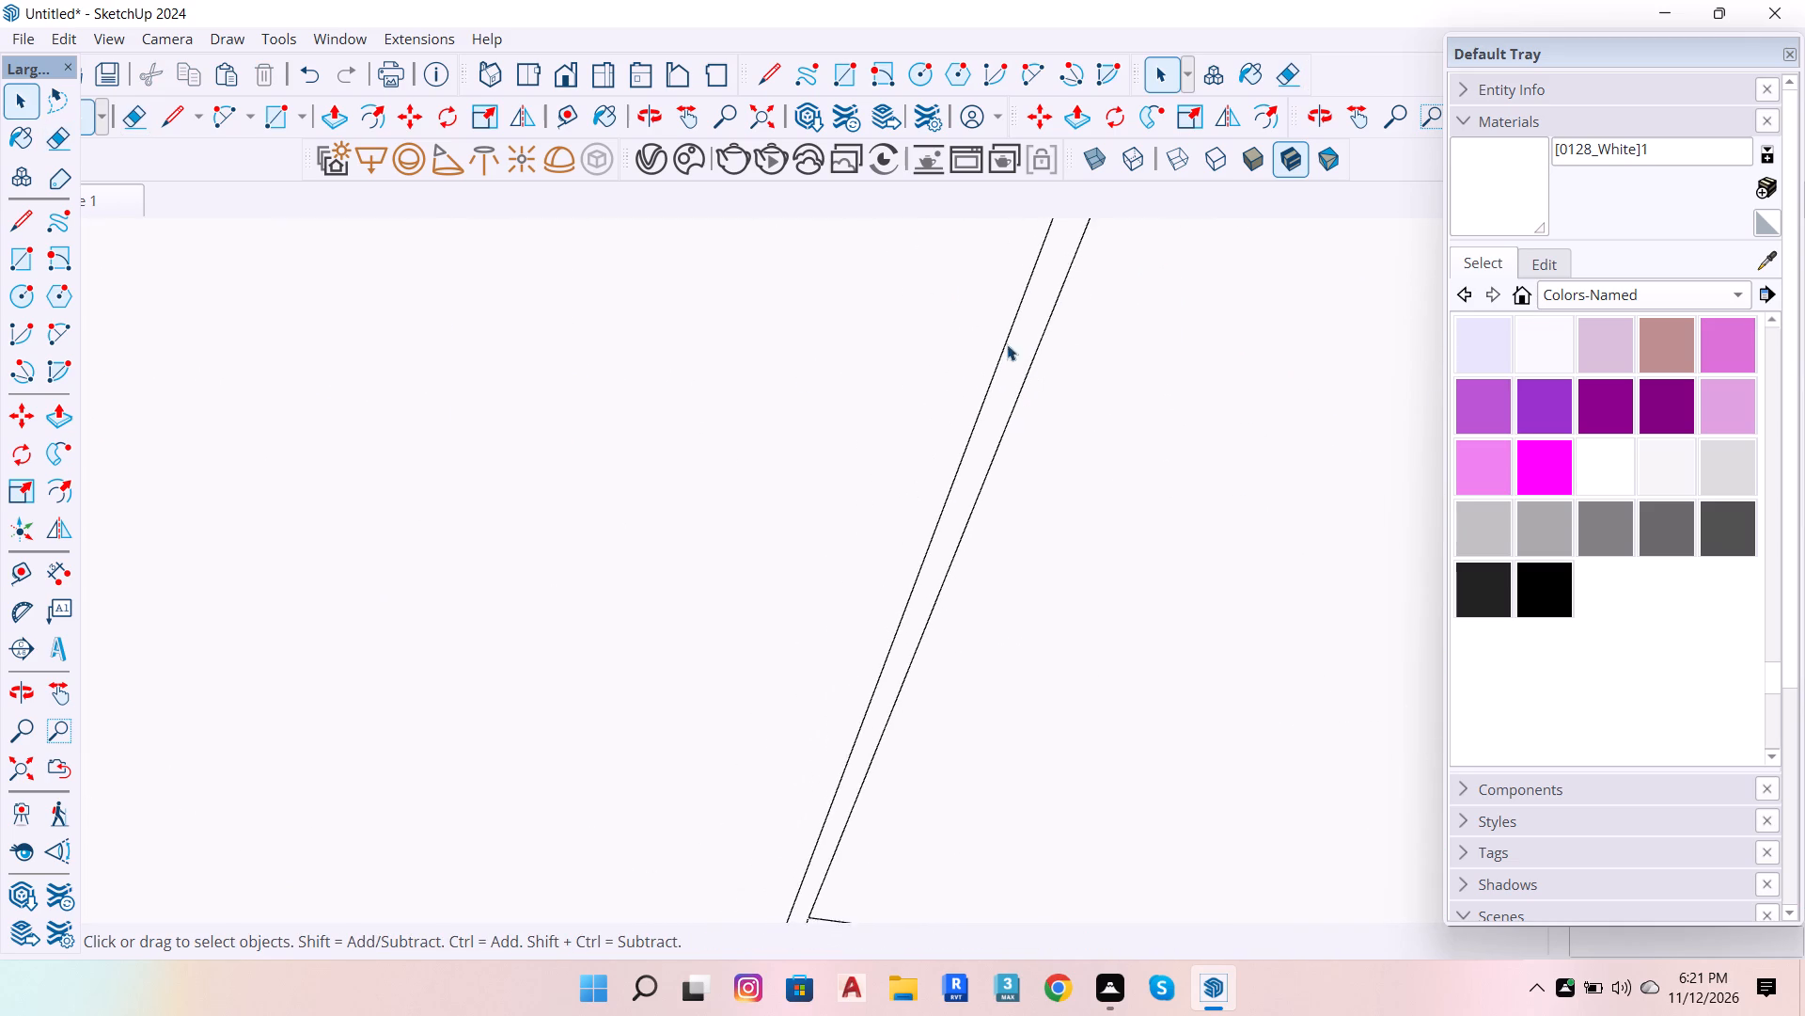
# Erase the pair of guides running from the L-shaped strip's corner to the slab's opposite long edge.
pyautogui.scroll(-15, 1007, 344)
pyautogui.press('e')
pyautogui.moveTo(972, 645); pyautogui.dragTo(926, 634)
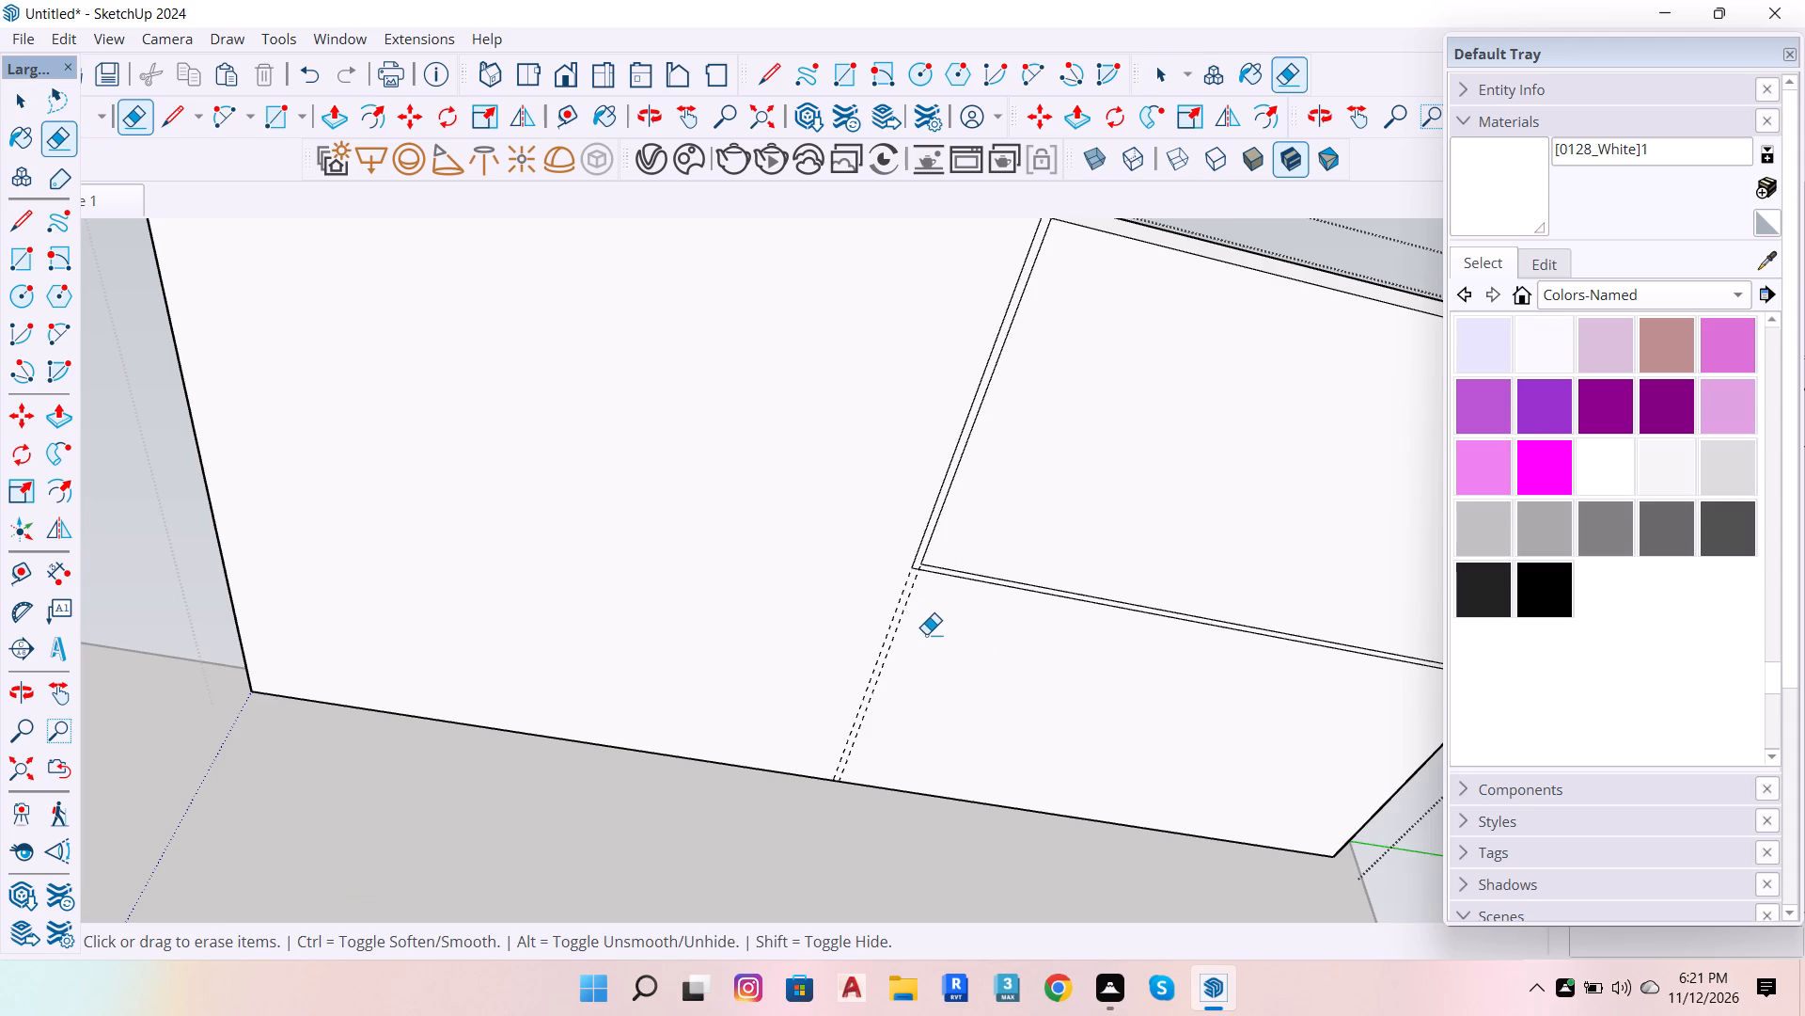
pyautogui.moveTo(926, 634); pyautogui.dragTo(882, 607)
pyautogui.scroll(-7, 903, 607)
pyautogui.scroll(-6, 984, 517)
pyautogui.press('space')
pyautogui.scroll(8, 1028, 577)
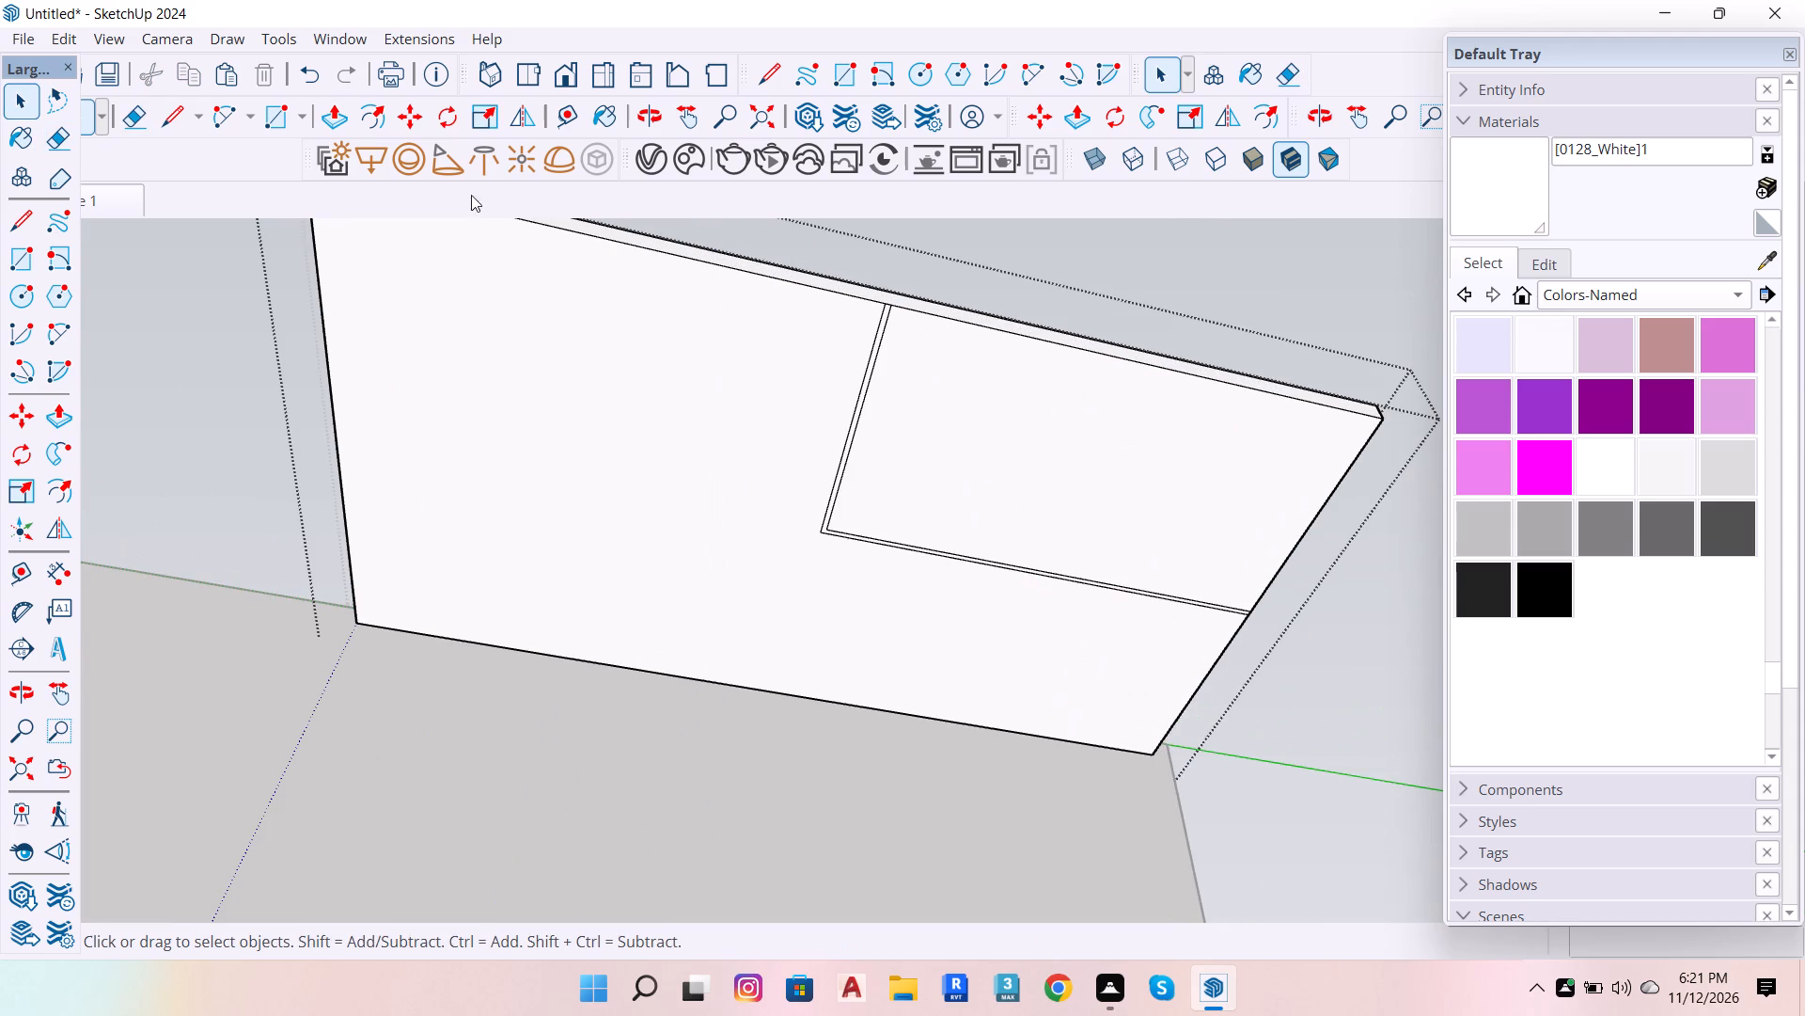
# Dimension the long-edge segment and the inner edge of the strip's short leg, which bound the L-shaped strip's enclosed area.
pyautogui.click(56, 575)
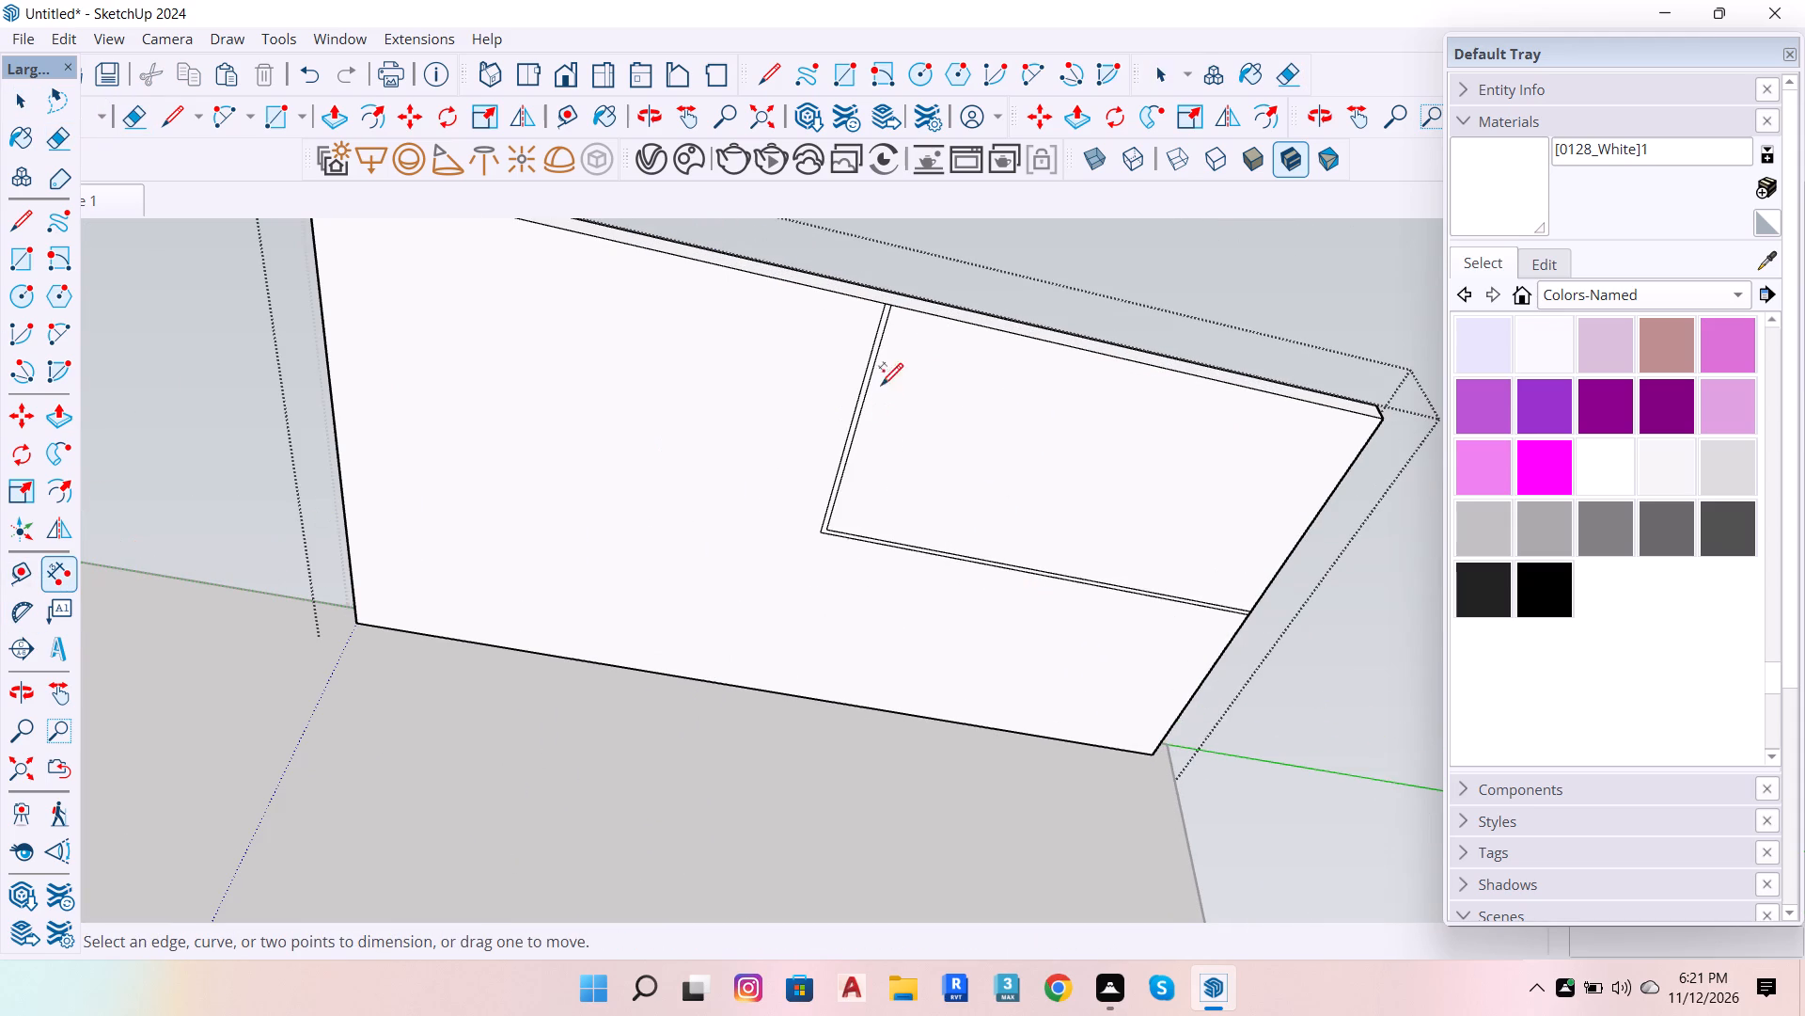
pyautogui.click(914, 310)
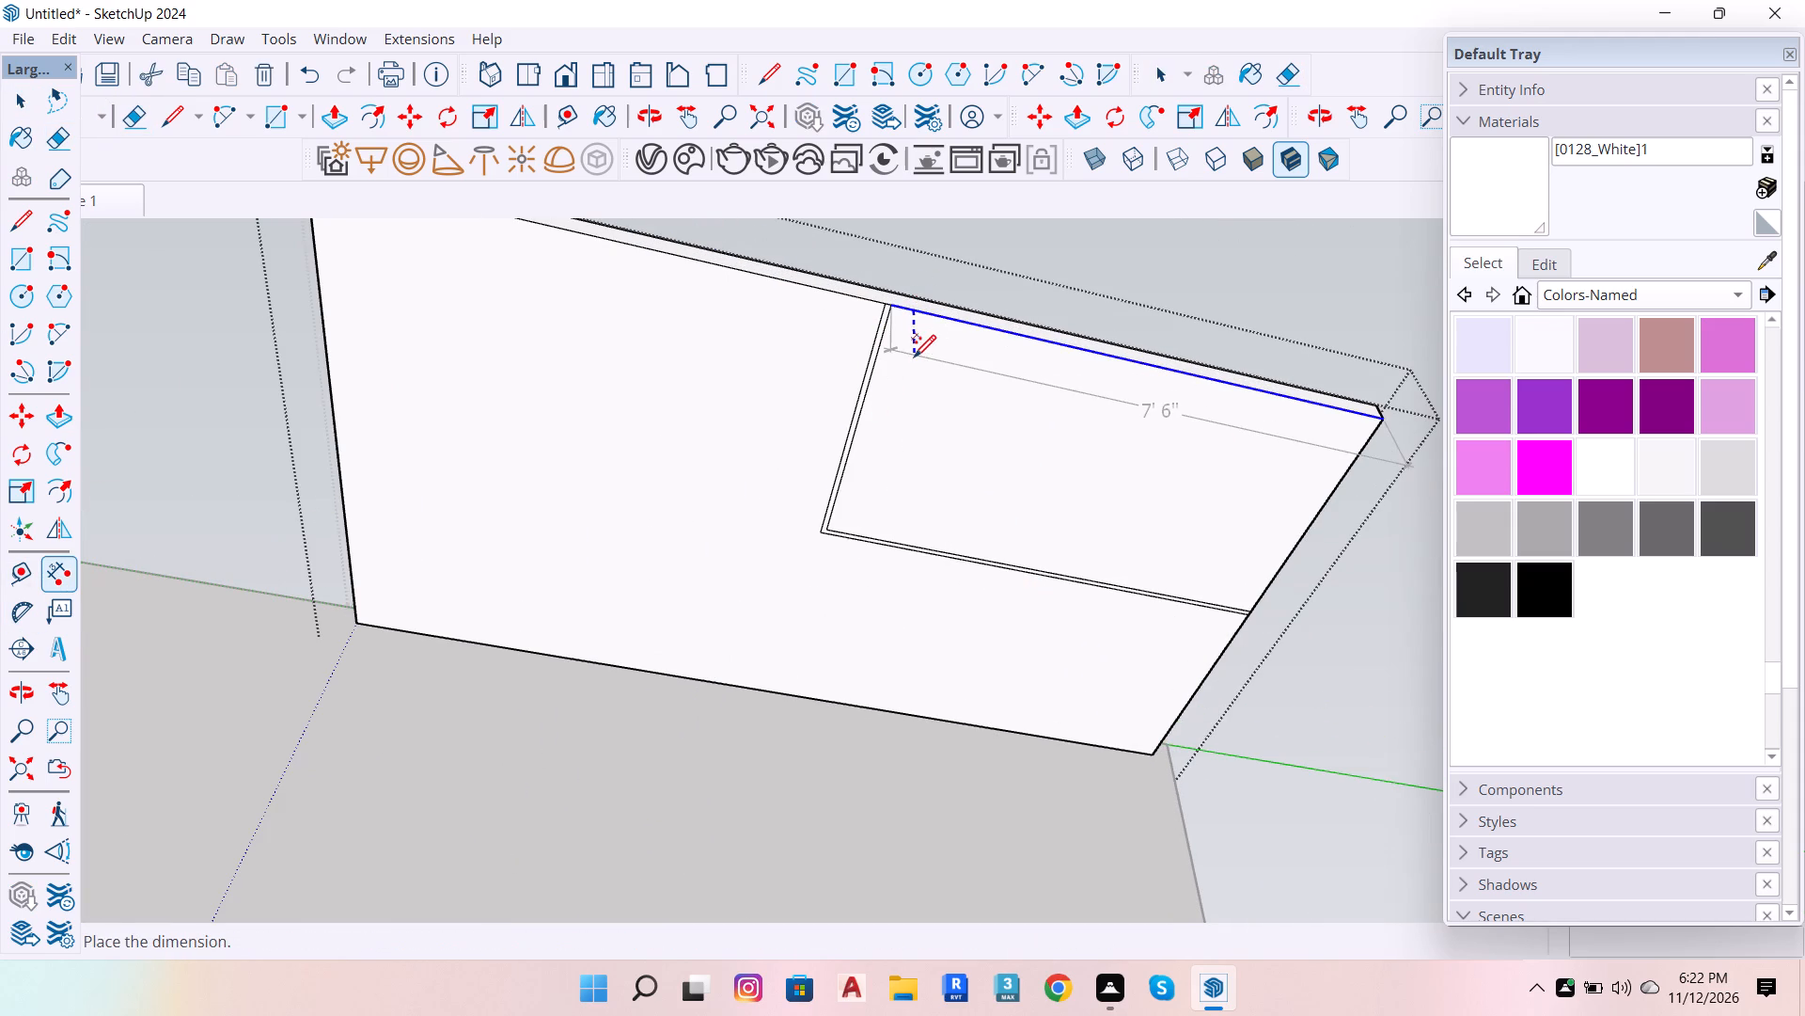
pyautogui.click(915, 357)
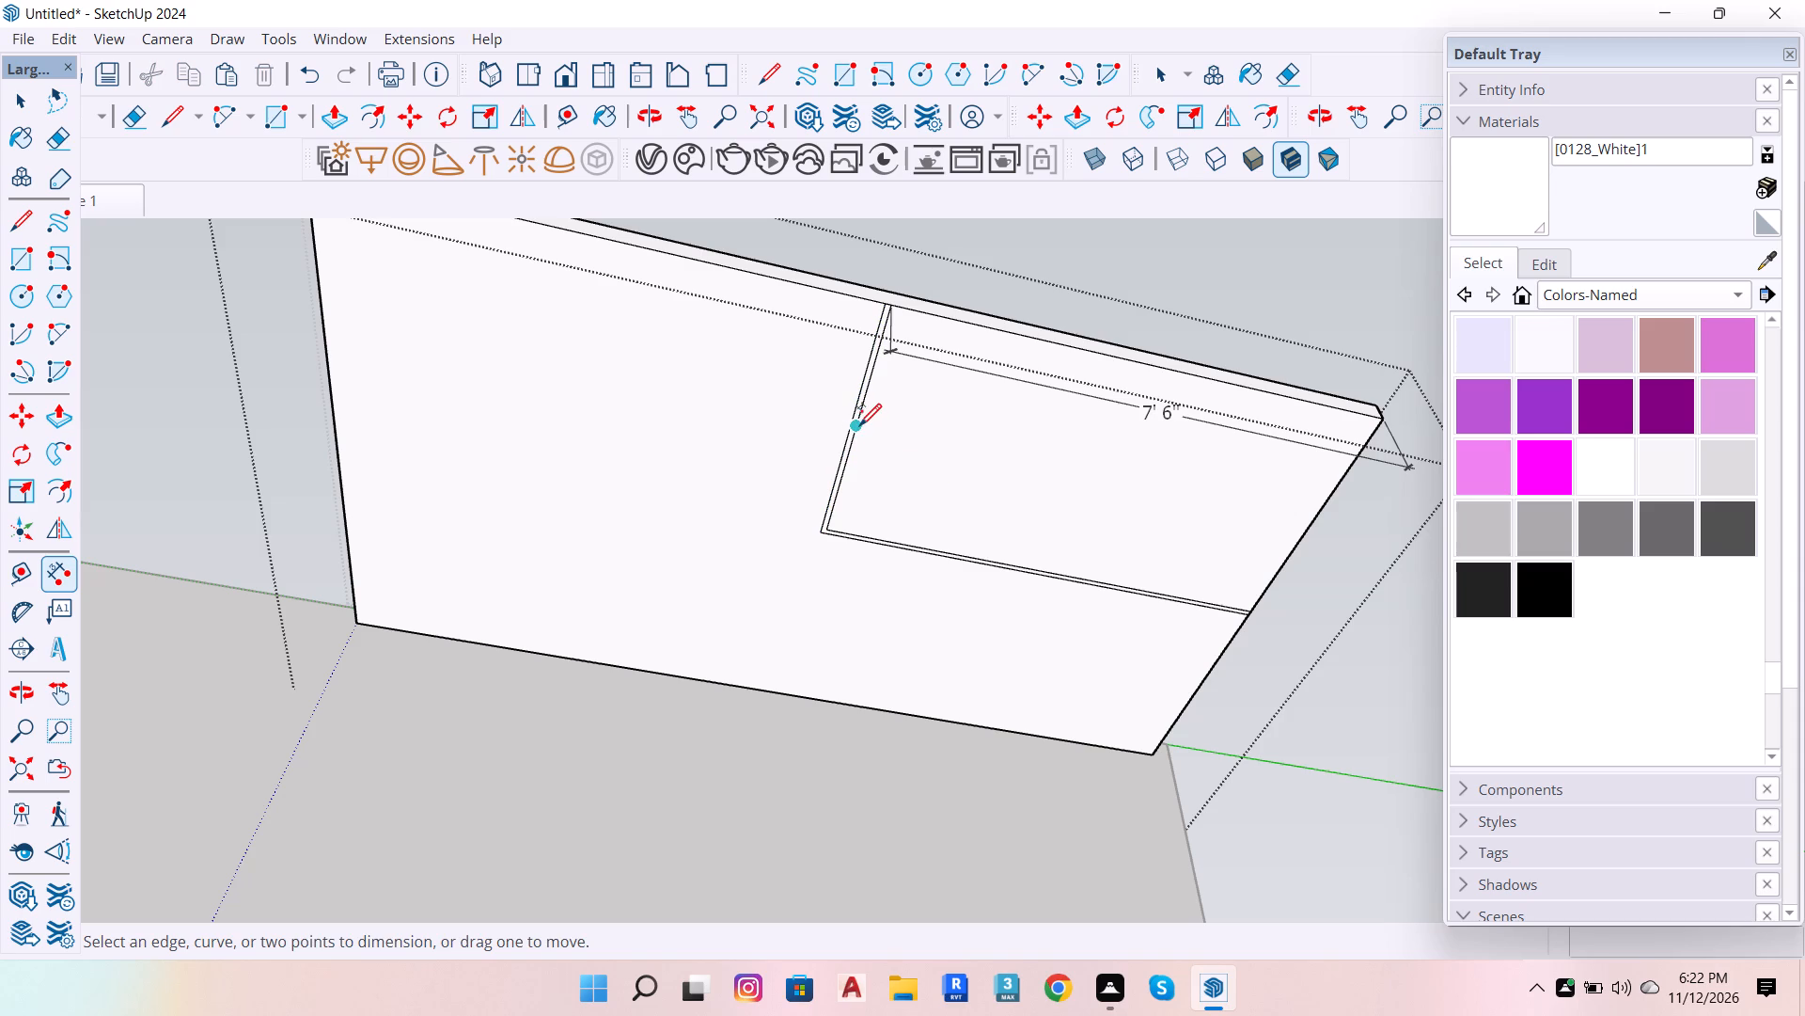
pyautogui.click(868, 388)
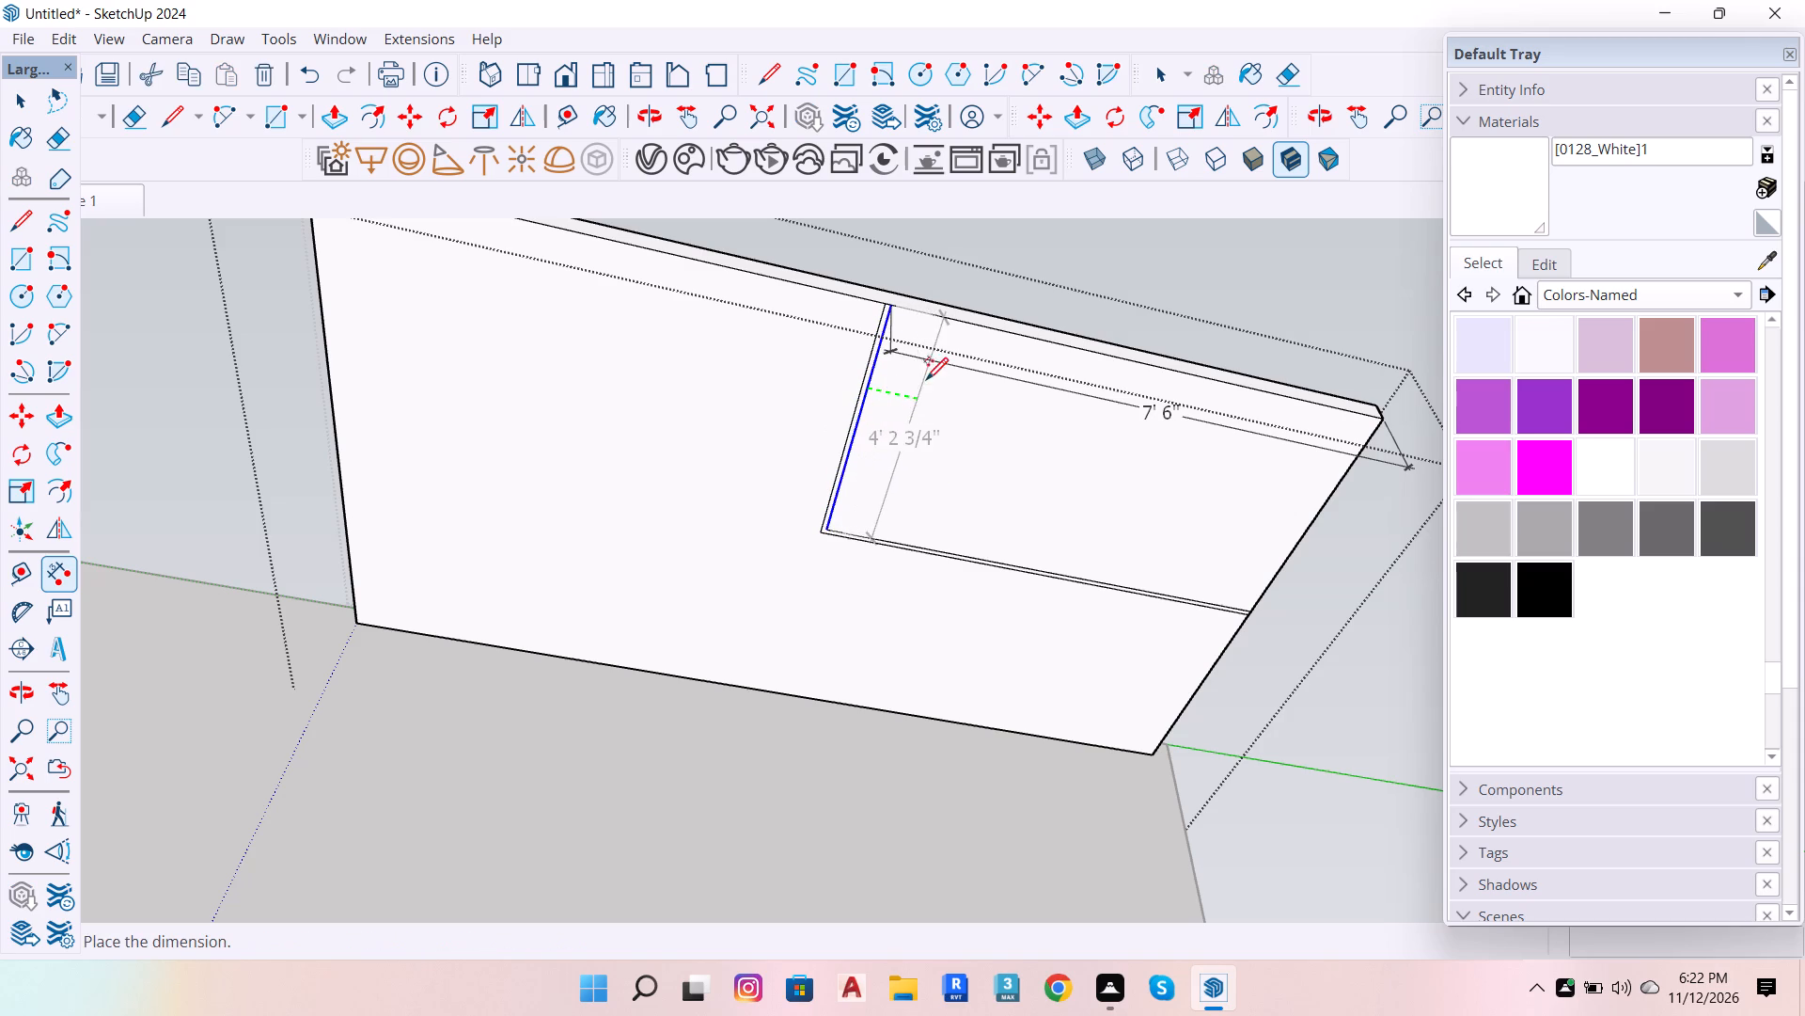
pyautogui.click(895, 347)
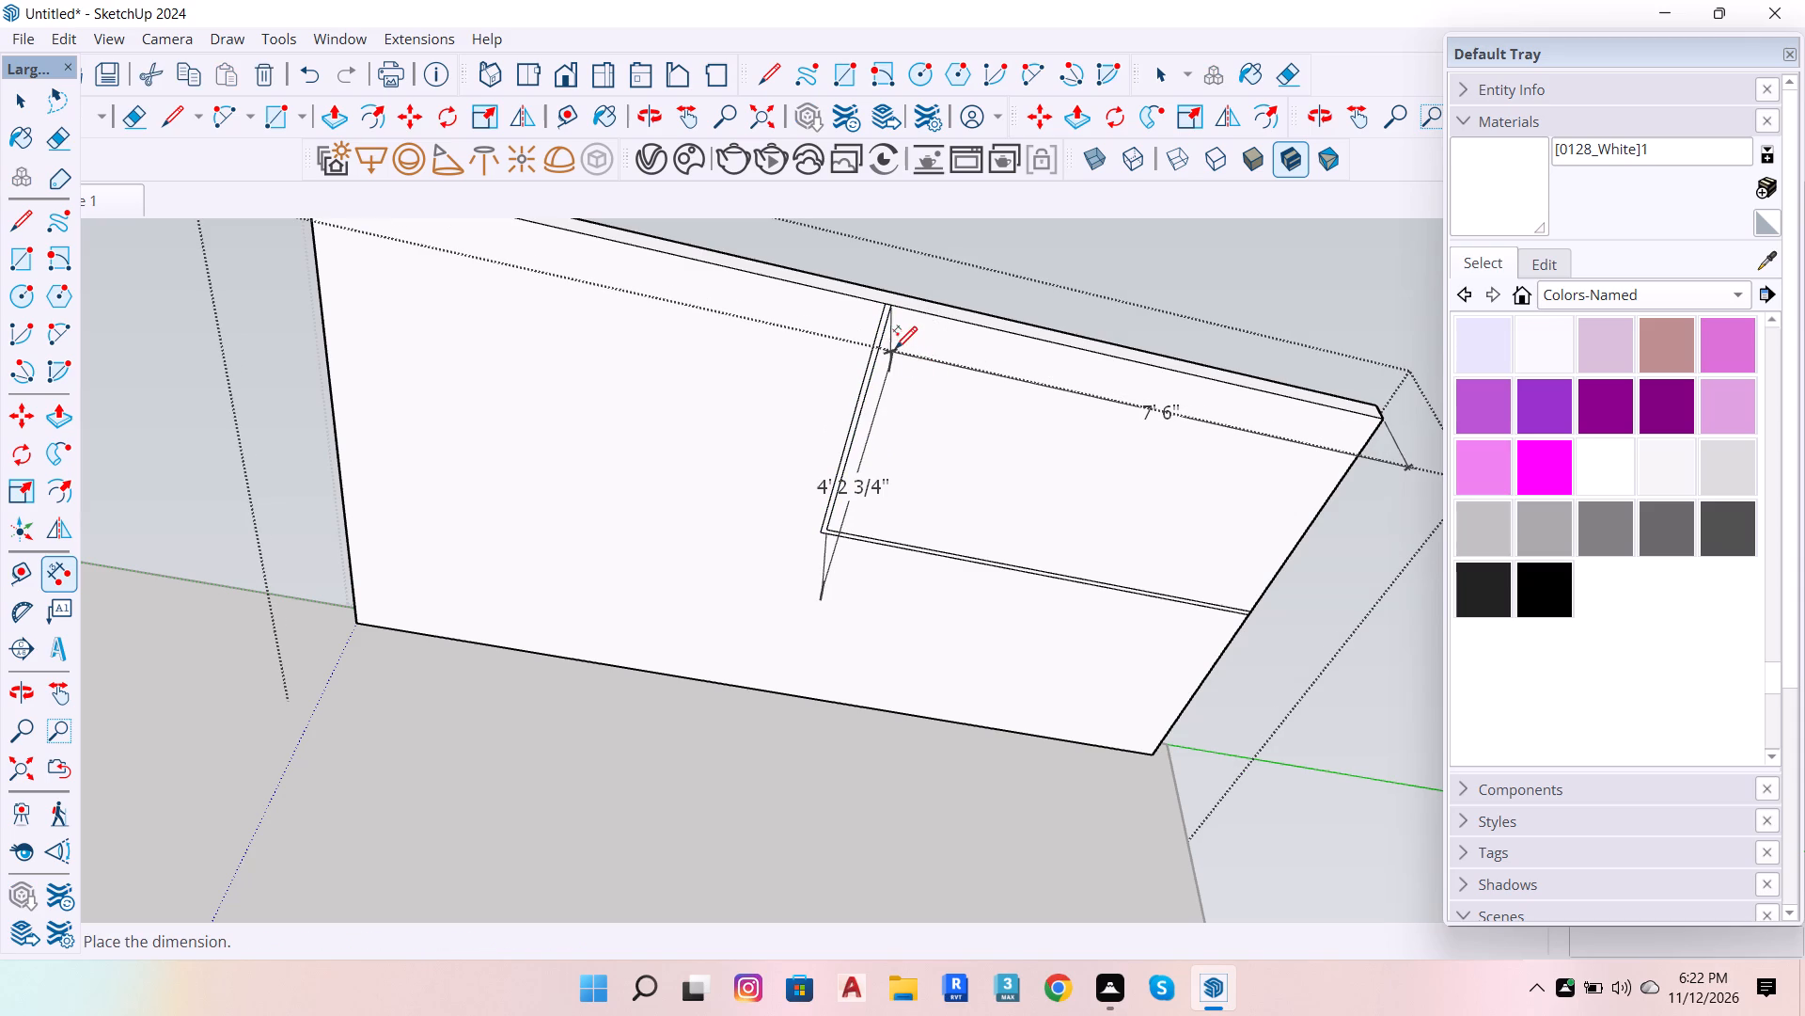
pyautogui.press('space')
pyautogui.scroll(-4, 936, 426)
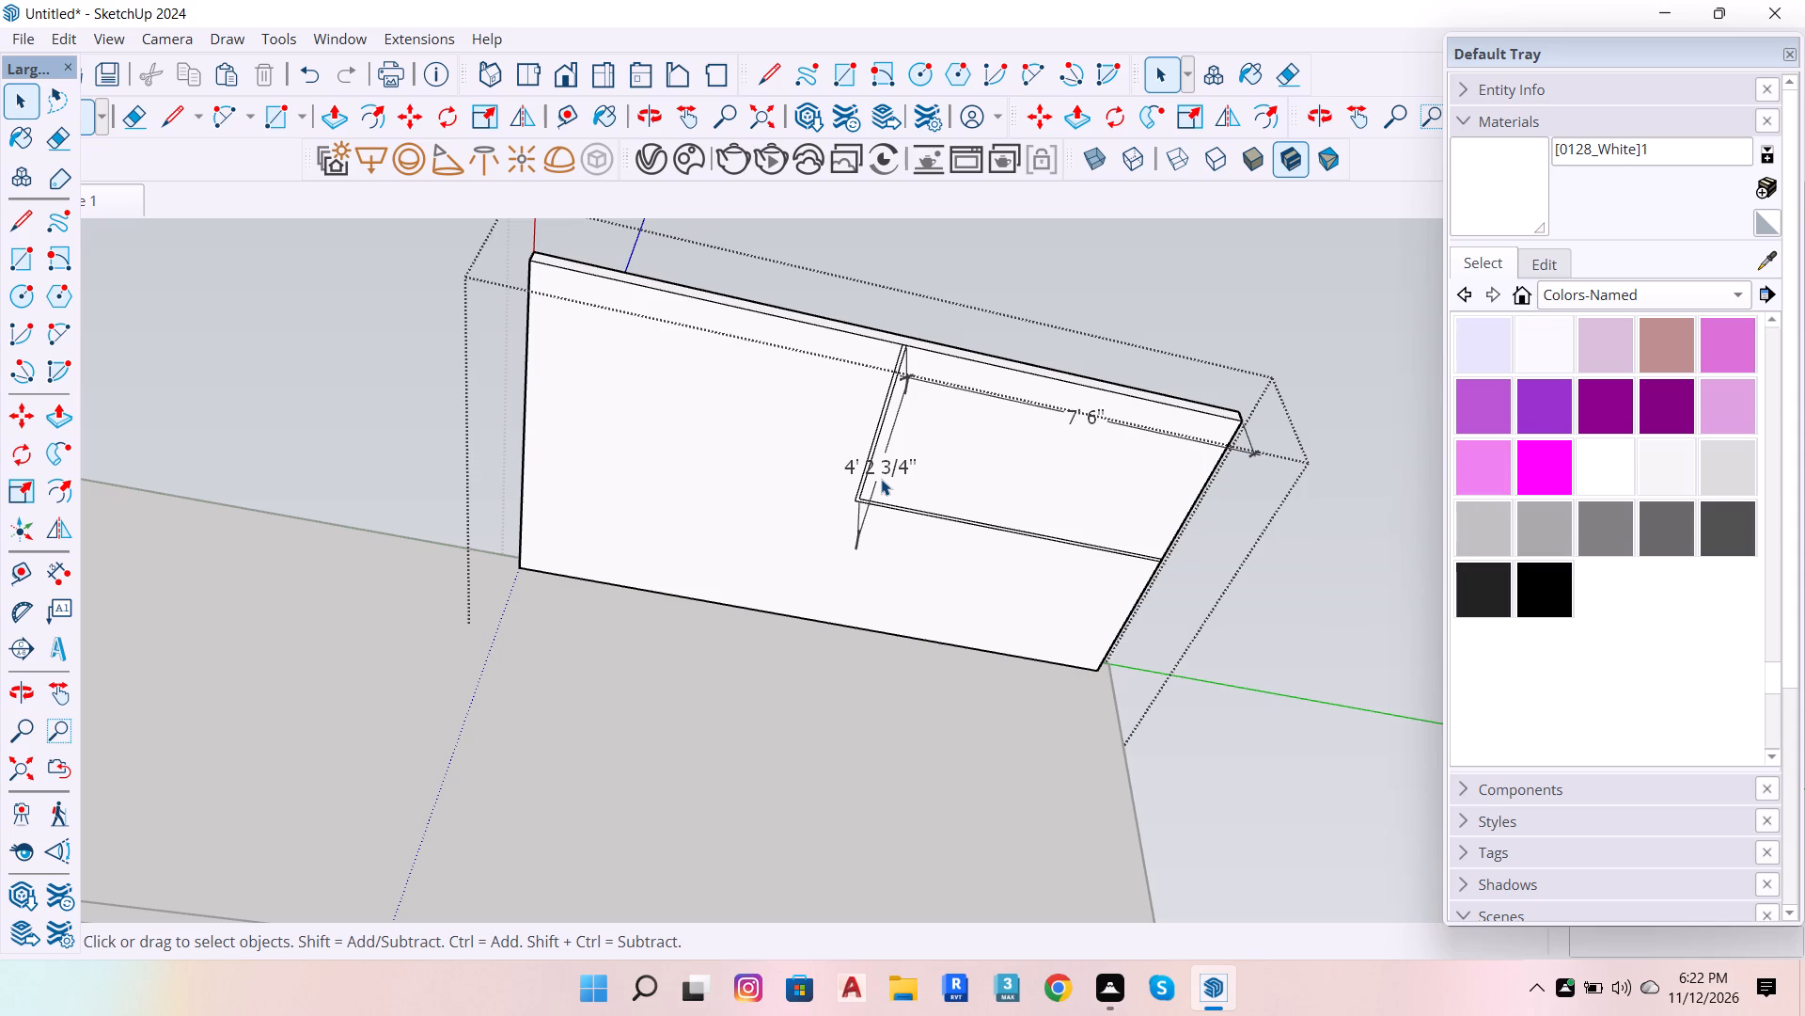
pyautogui.press('space')
# Place guides 4' 2 3/4" and 4' 1 3/4" from the slab's opposite long edge, through the L-shaped strip's inner and outer corners.
pyautogui.press('t')
pyautogui.click(676, 598)
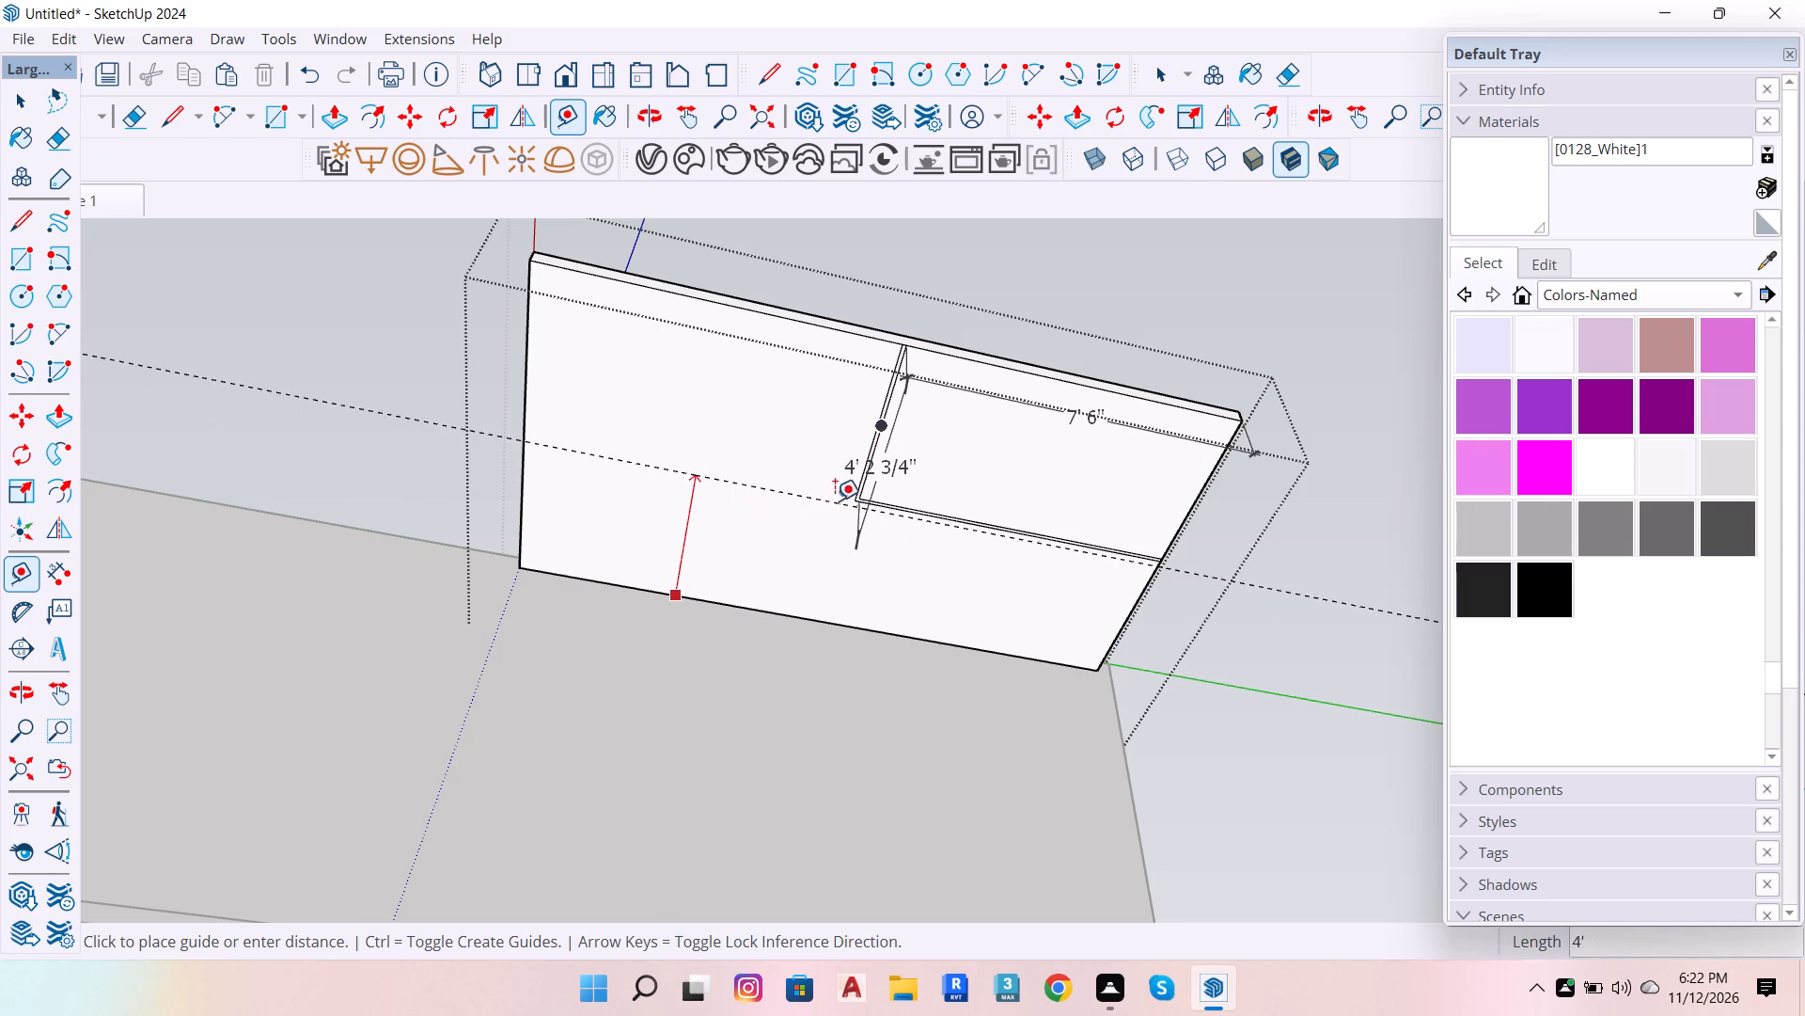
pyautogui.scroll(5, 842, 500)
pyautogui.click(869, 497)
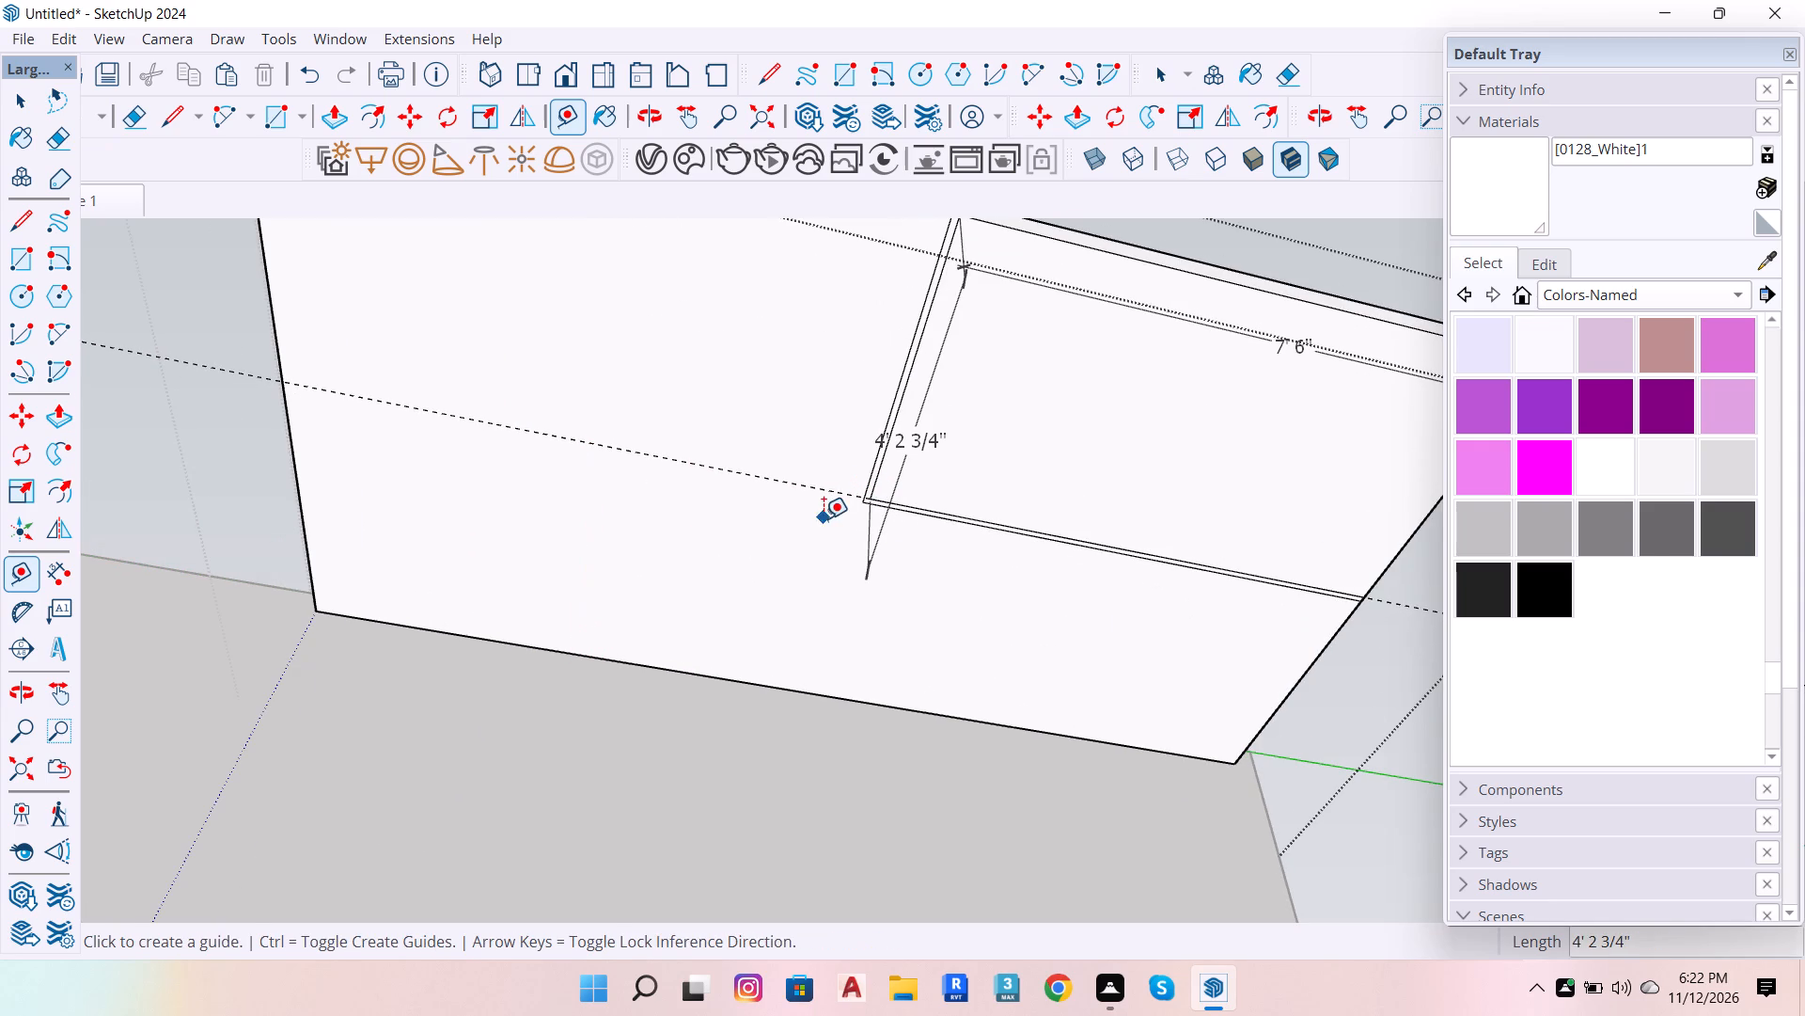
pyautogui.click(730, 683)
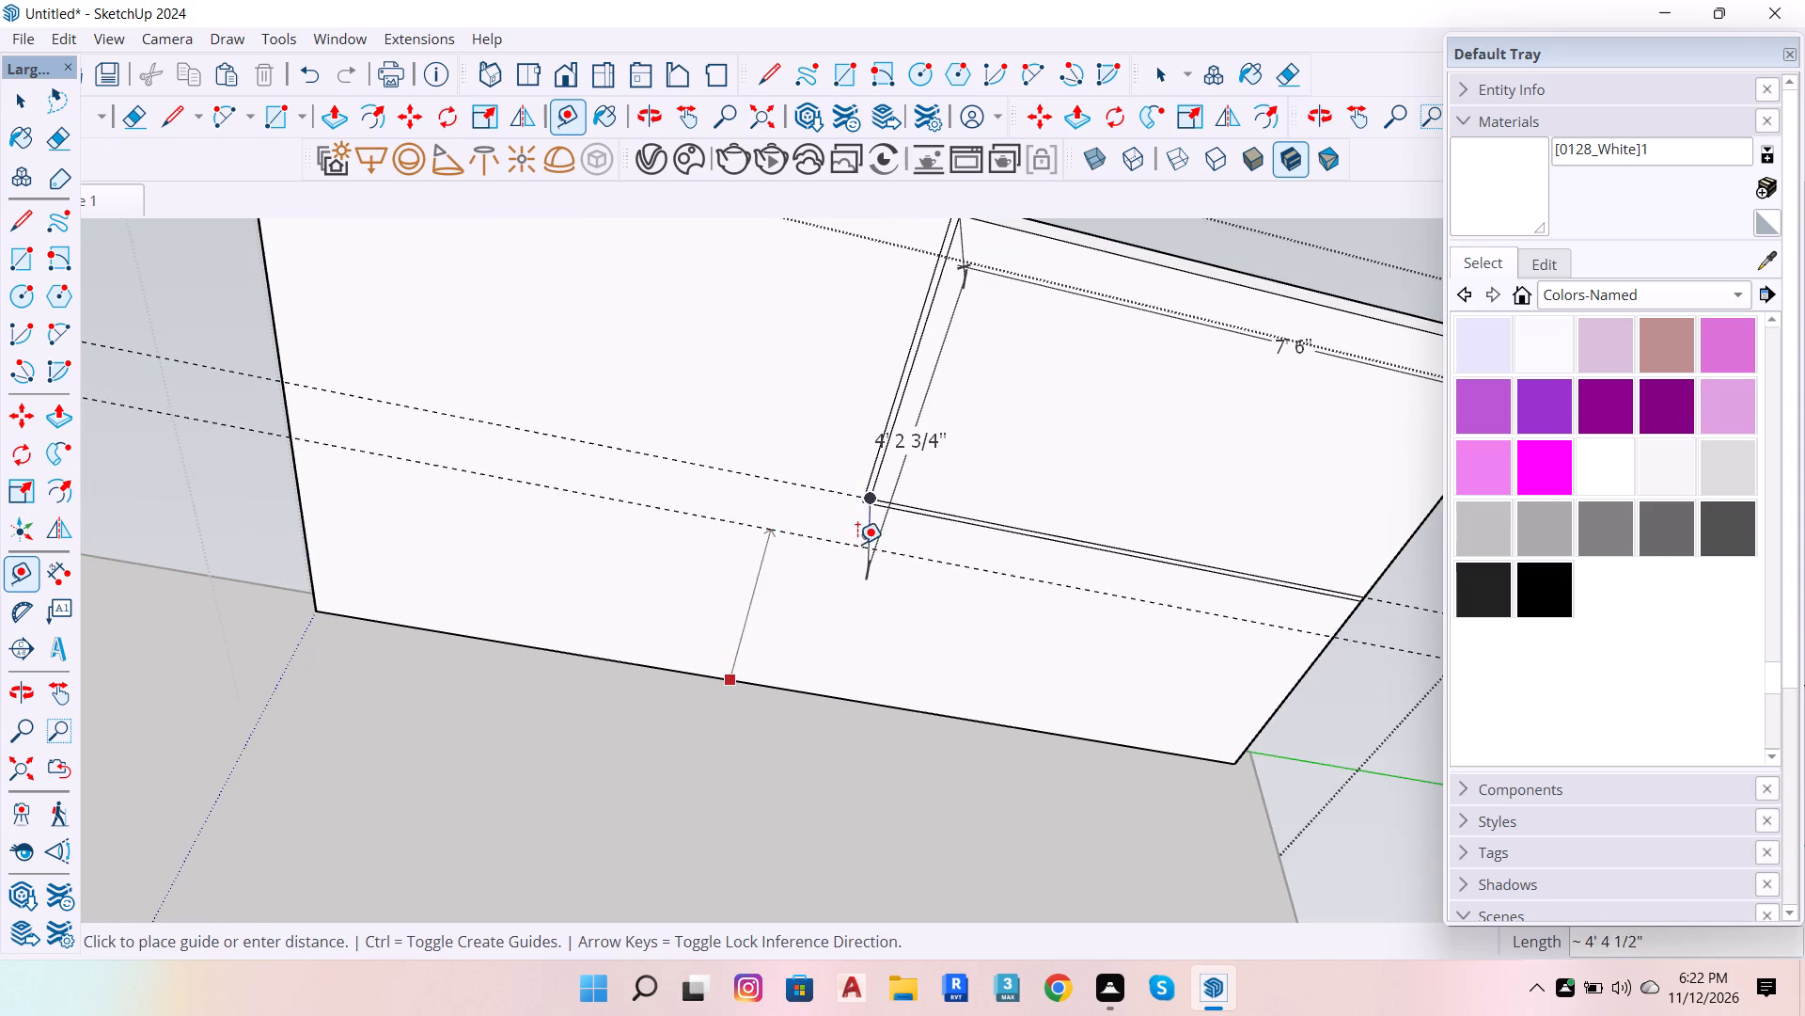
pyautogui.scroll(5, 871, 524)
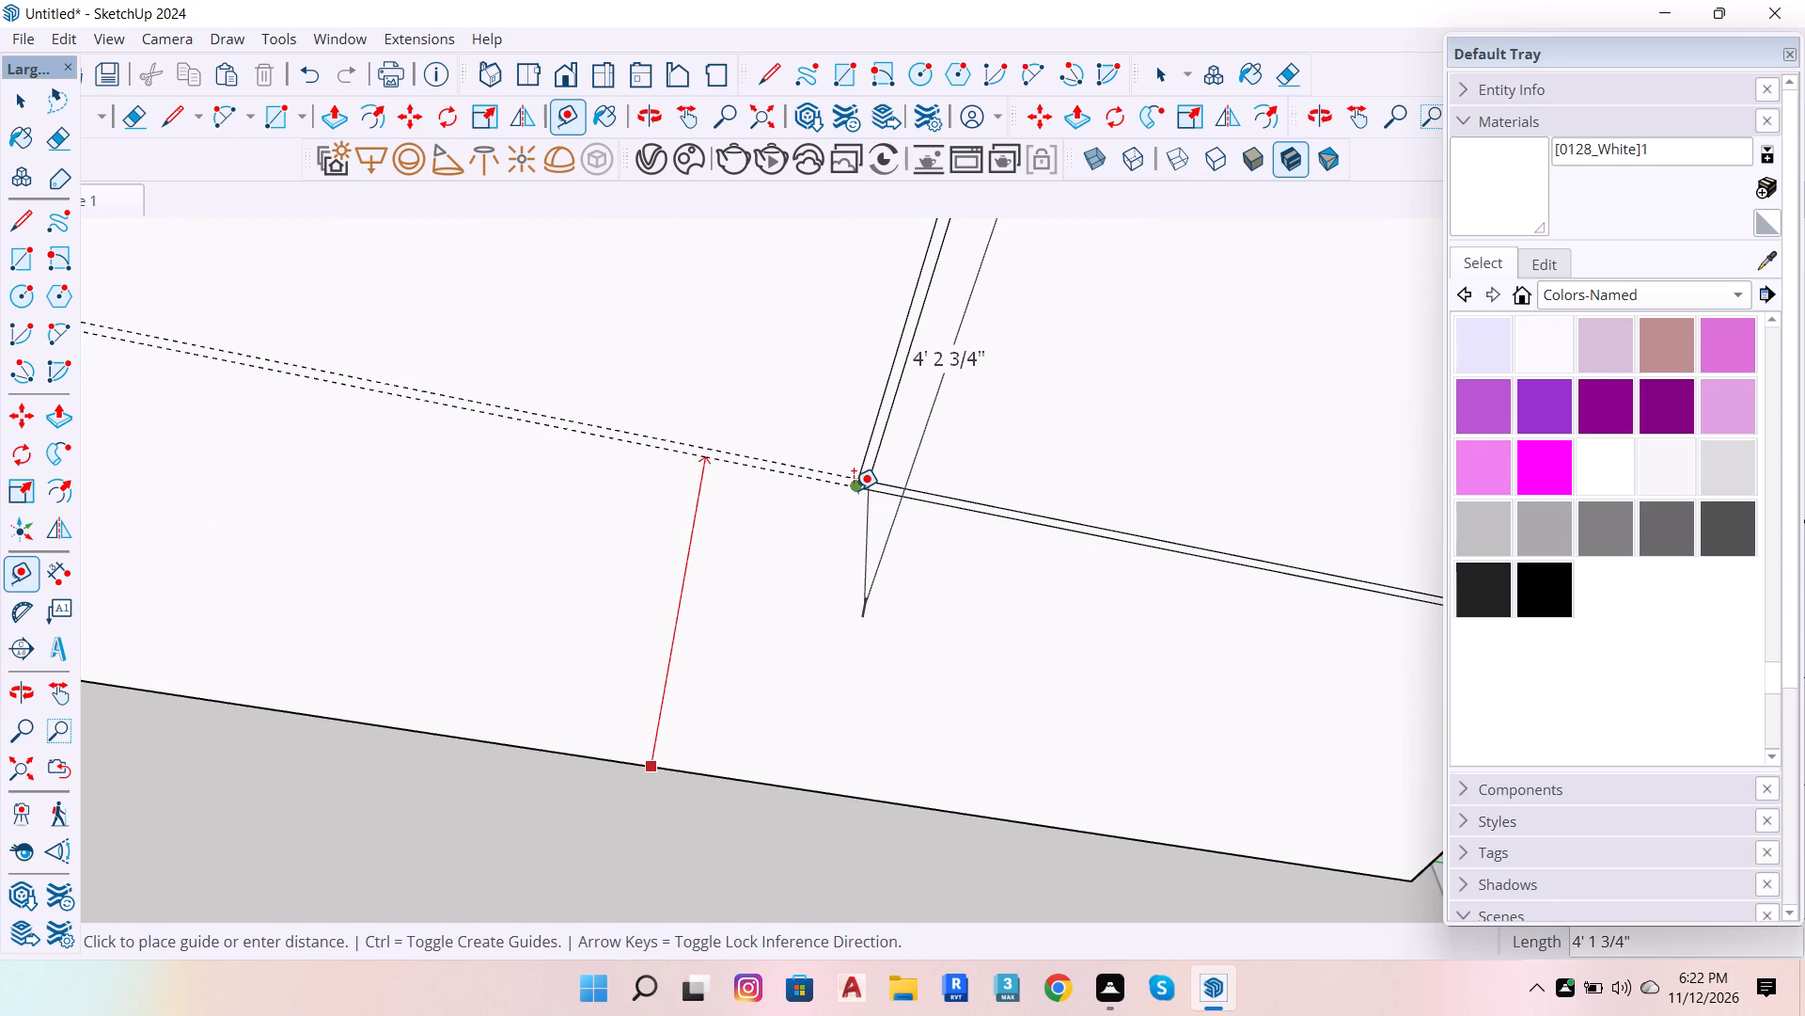
pyautogui.click(854, 490)
pyautogui.press('space')
pyautogui.scroll(-10, 854, 493)
pyautogui.scroll(1, 316, 504)
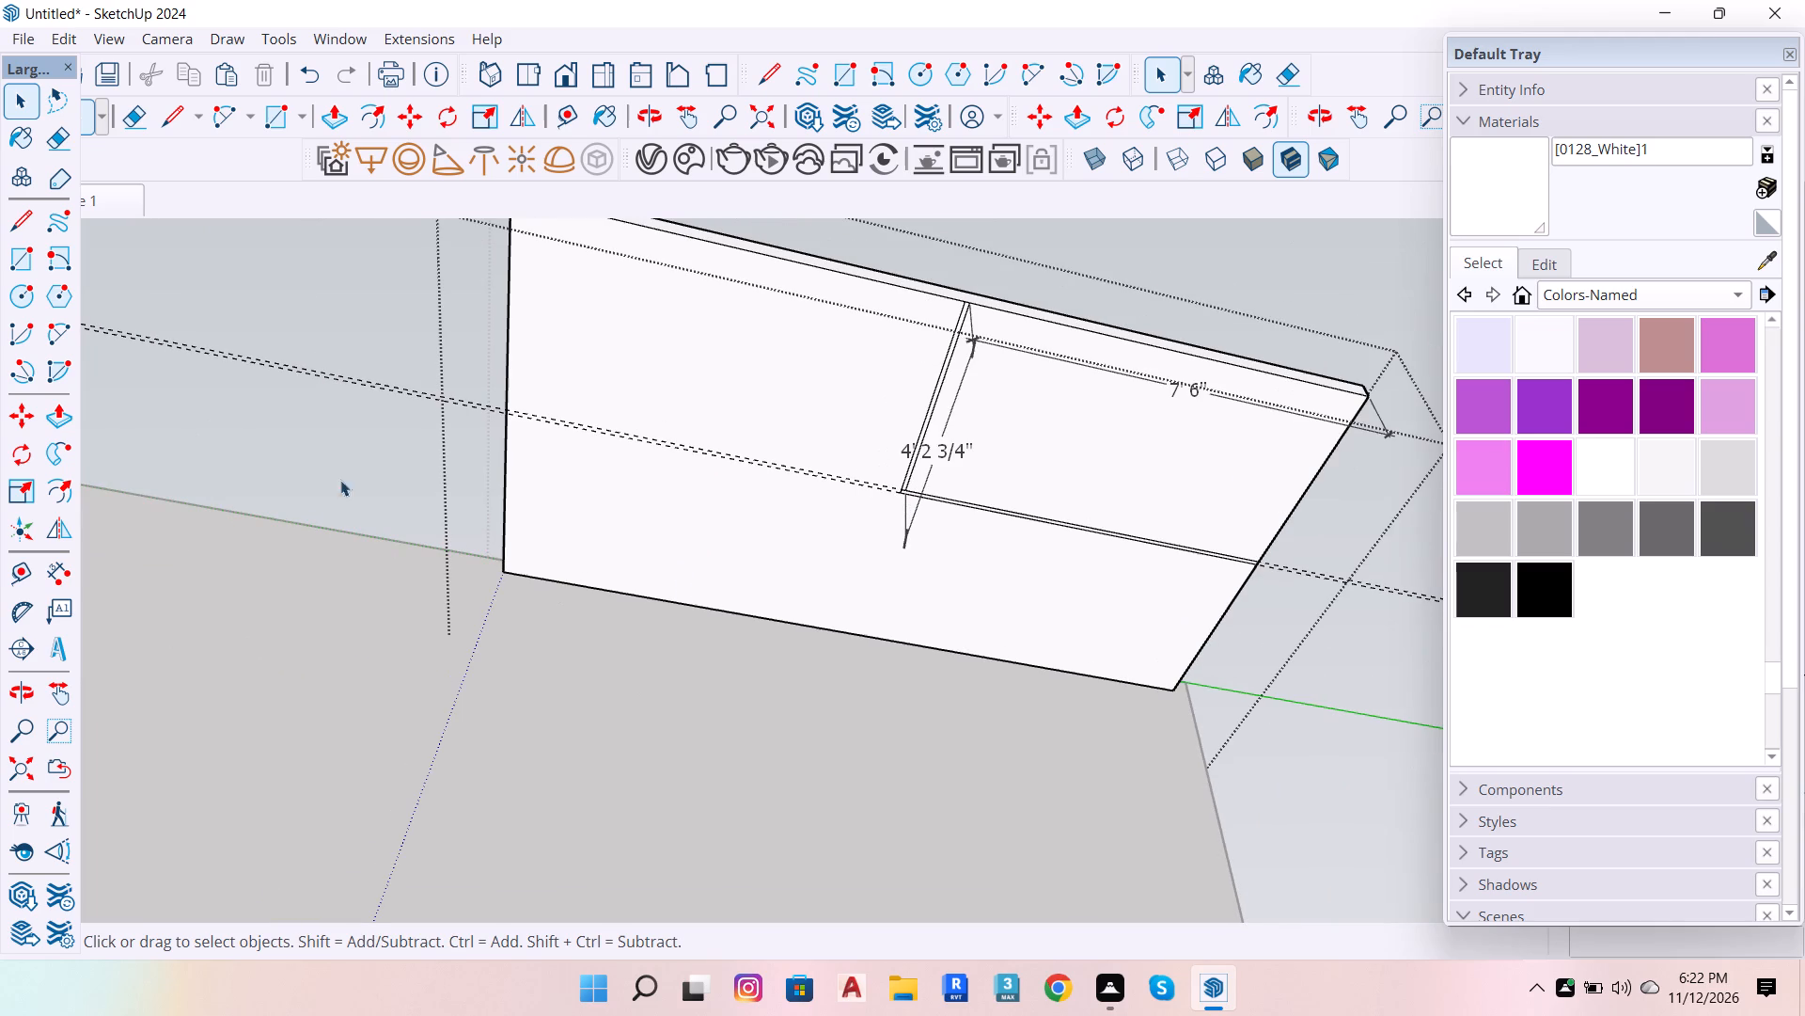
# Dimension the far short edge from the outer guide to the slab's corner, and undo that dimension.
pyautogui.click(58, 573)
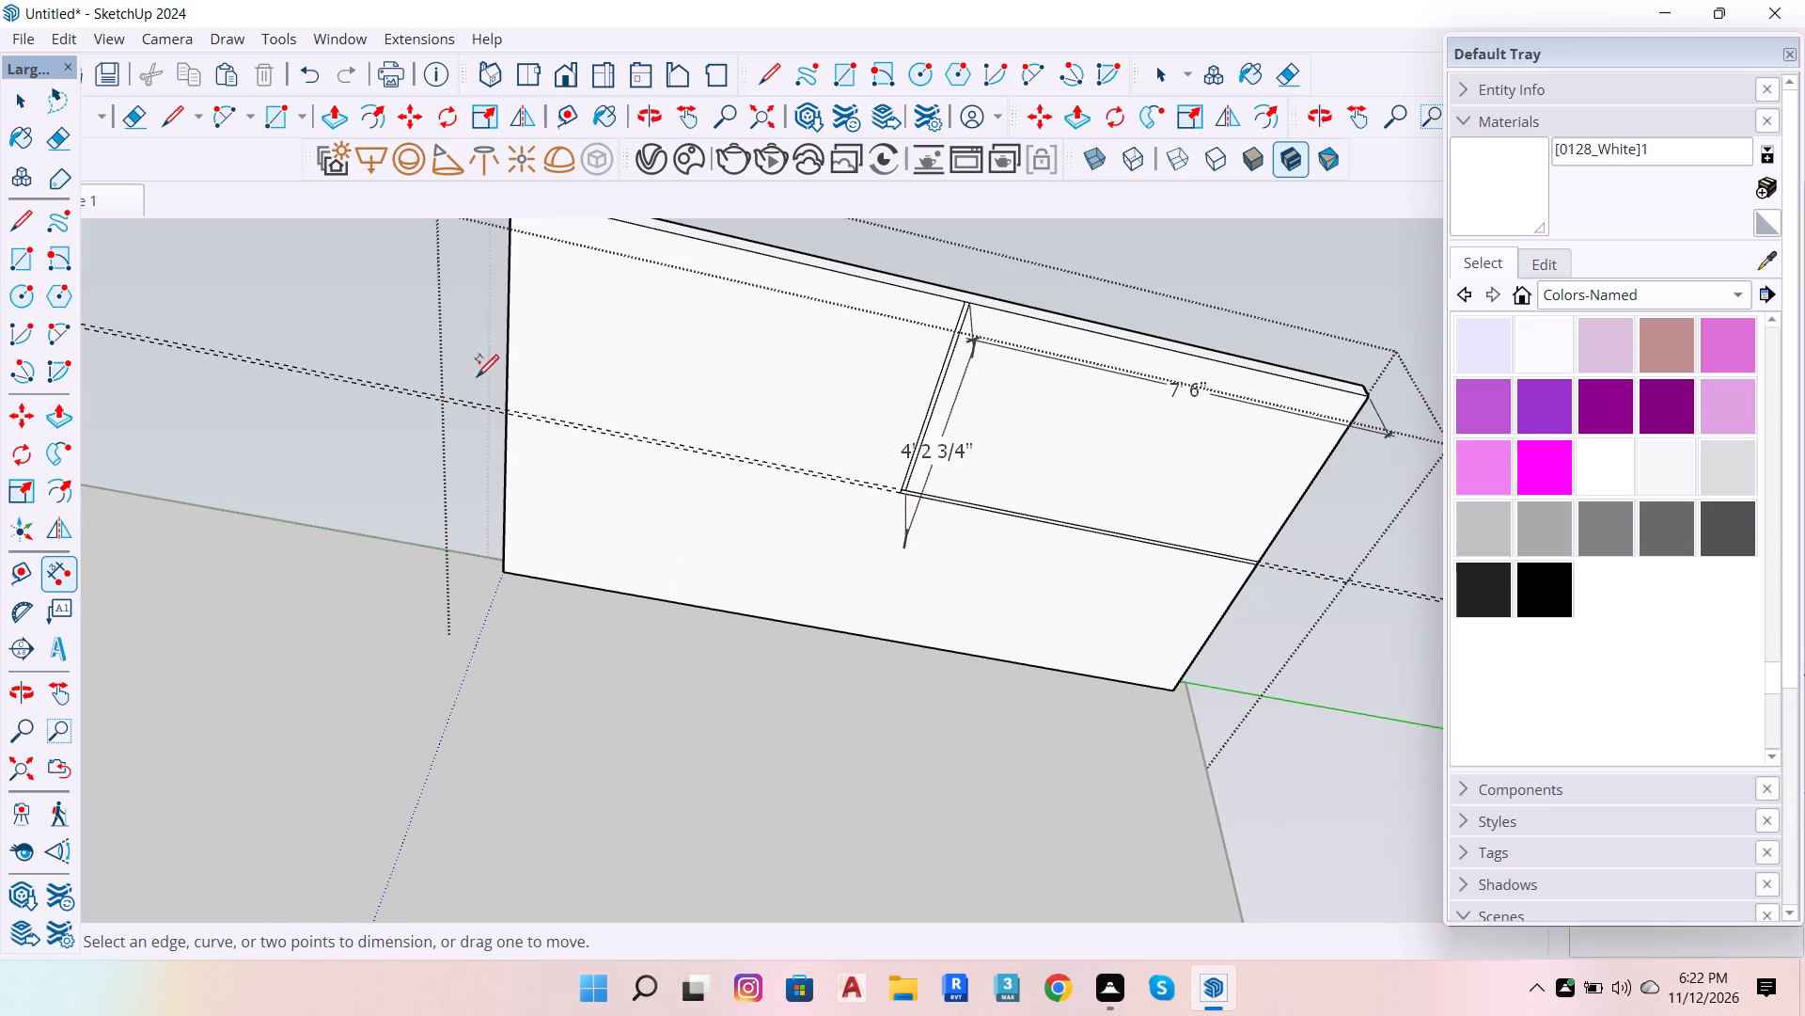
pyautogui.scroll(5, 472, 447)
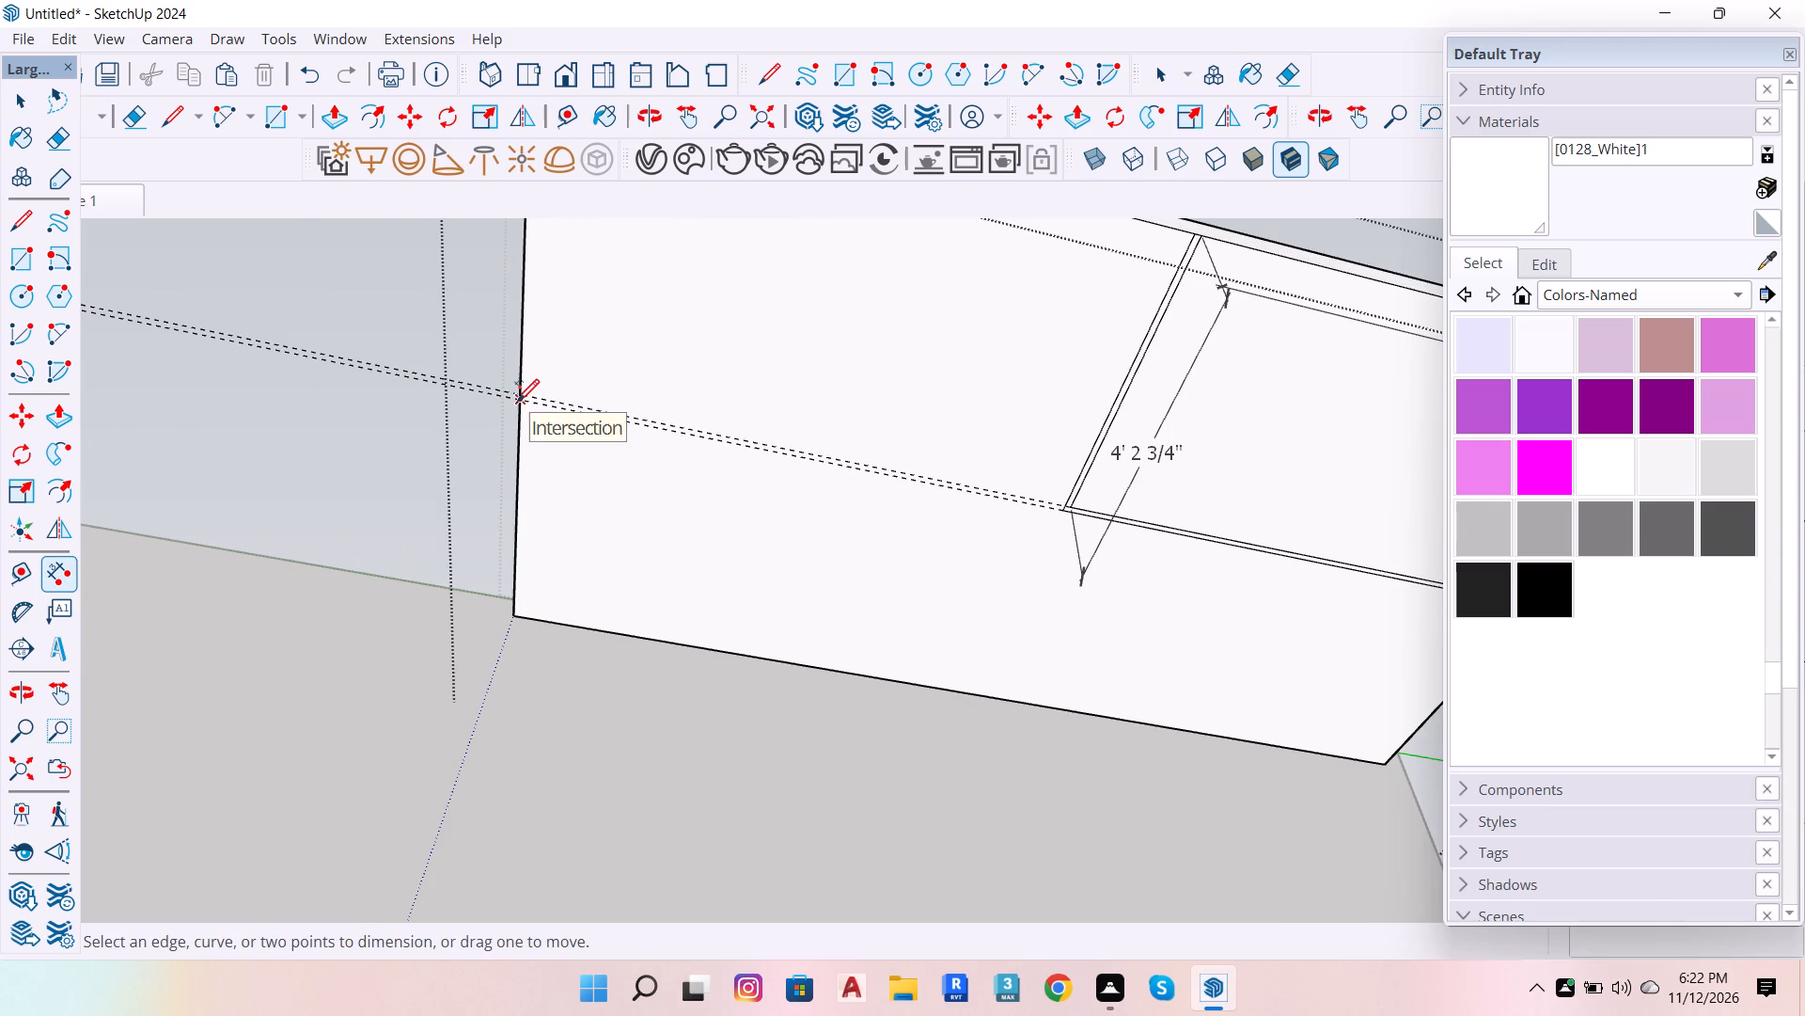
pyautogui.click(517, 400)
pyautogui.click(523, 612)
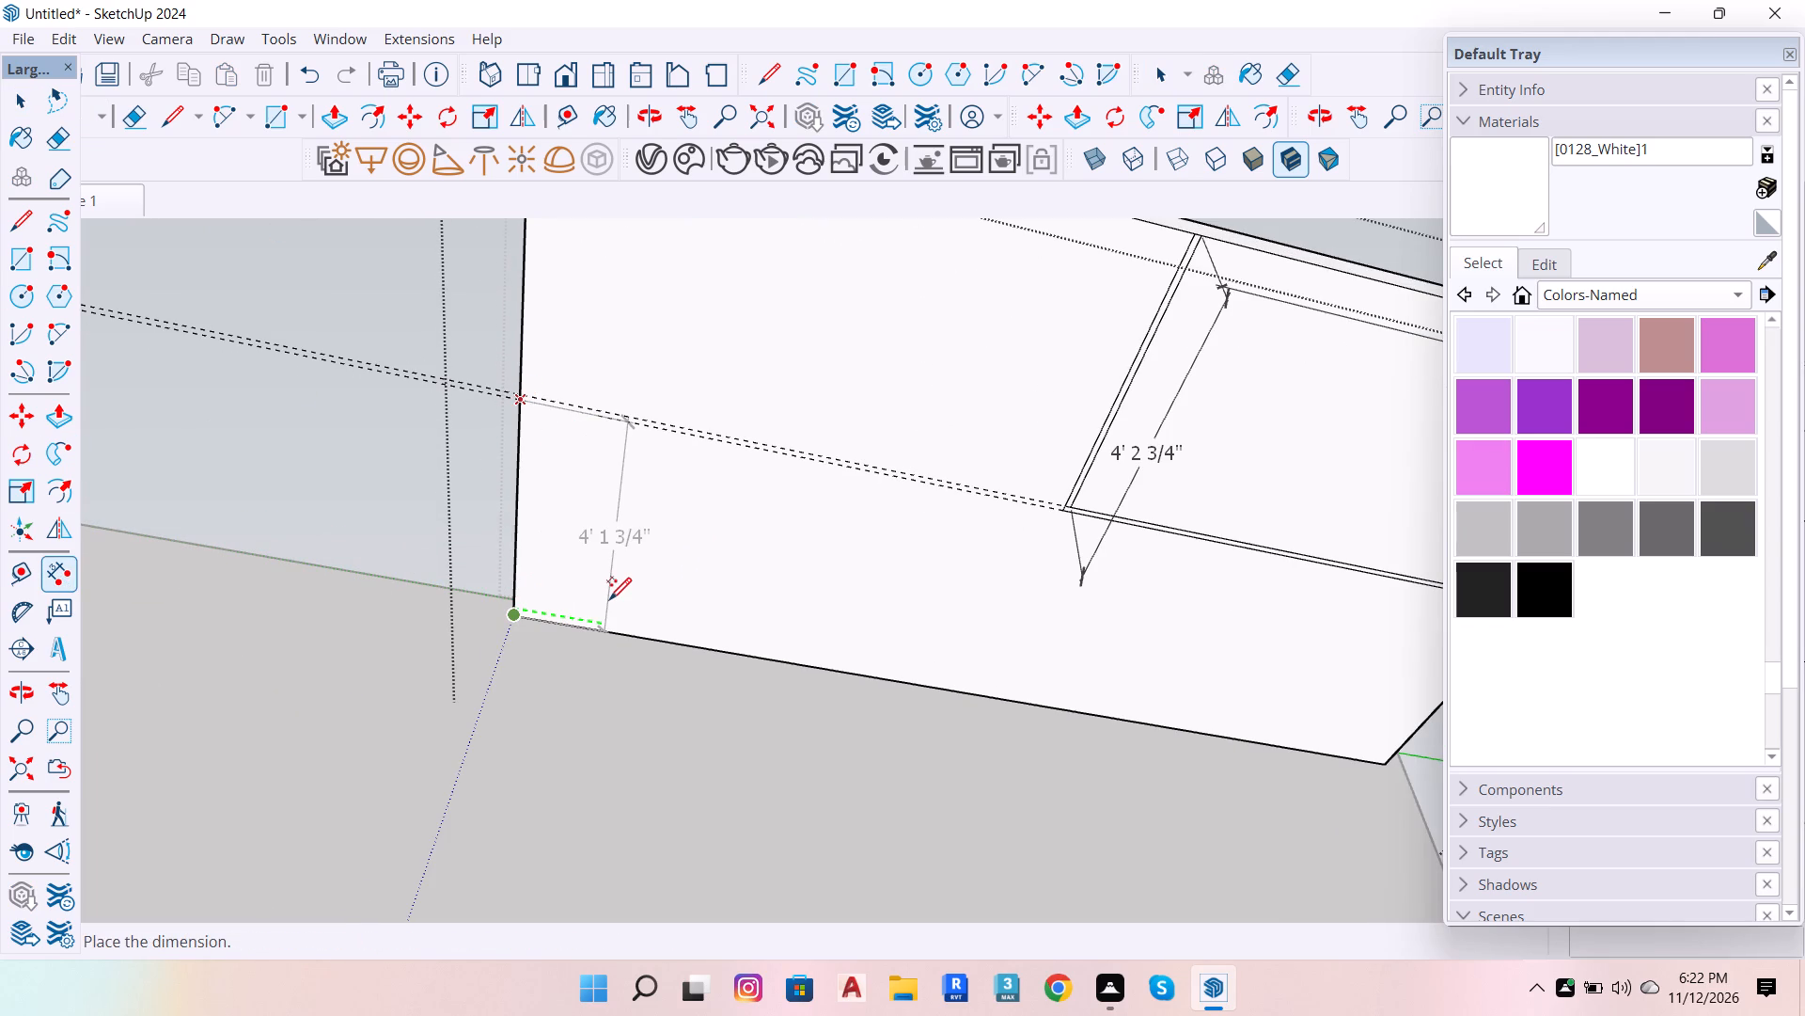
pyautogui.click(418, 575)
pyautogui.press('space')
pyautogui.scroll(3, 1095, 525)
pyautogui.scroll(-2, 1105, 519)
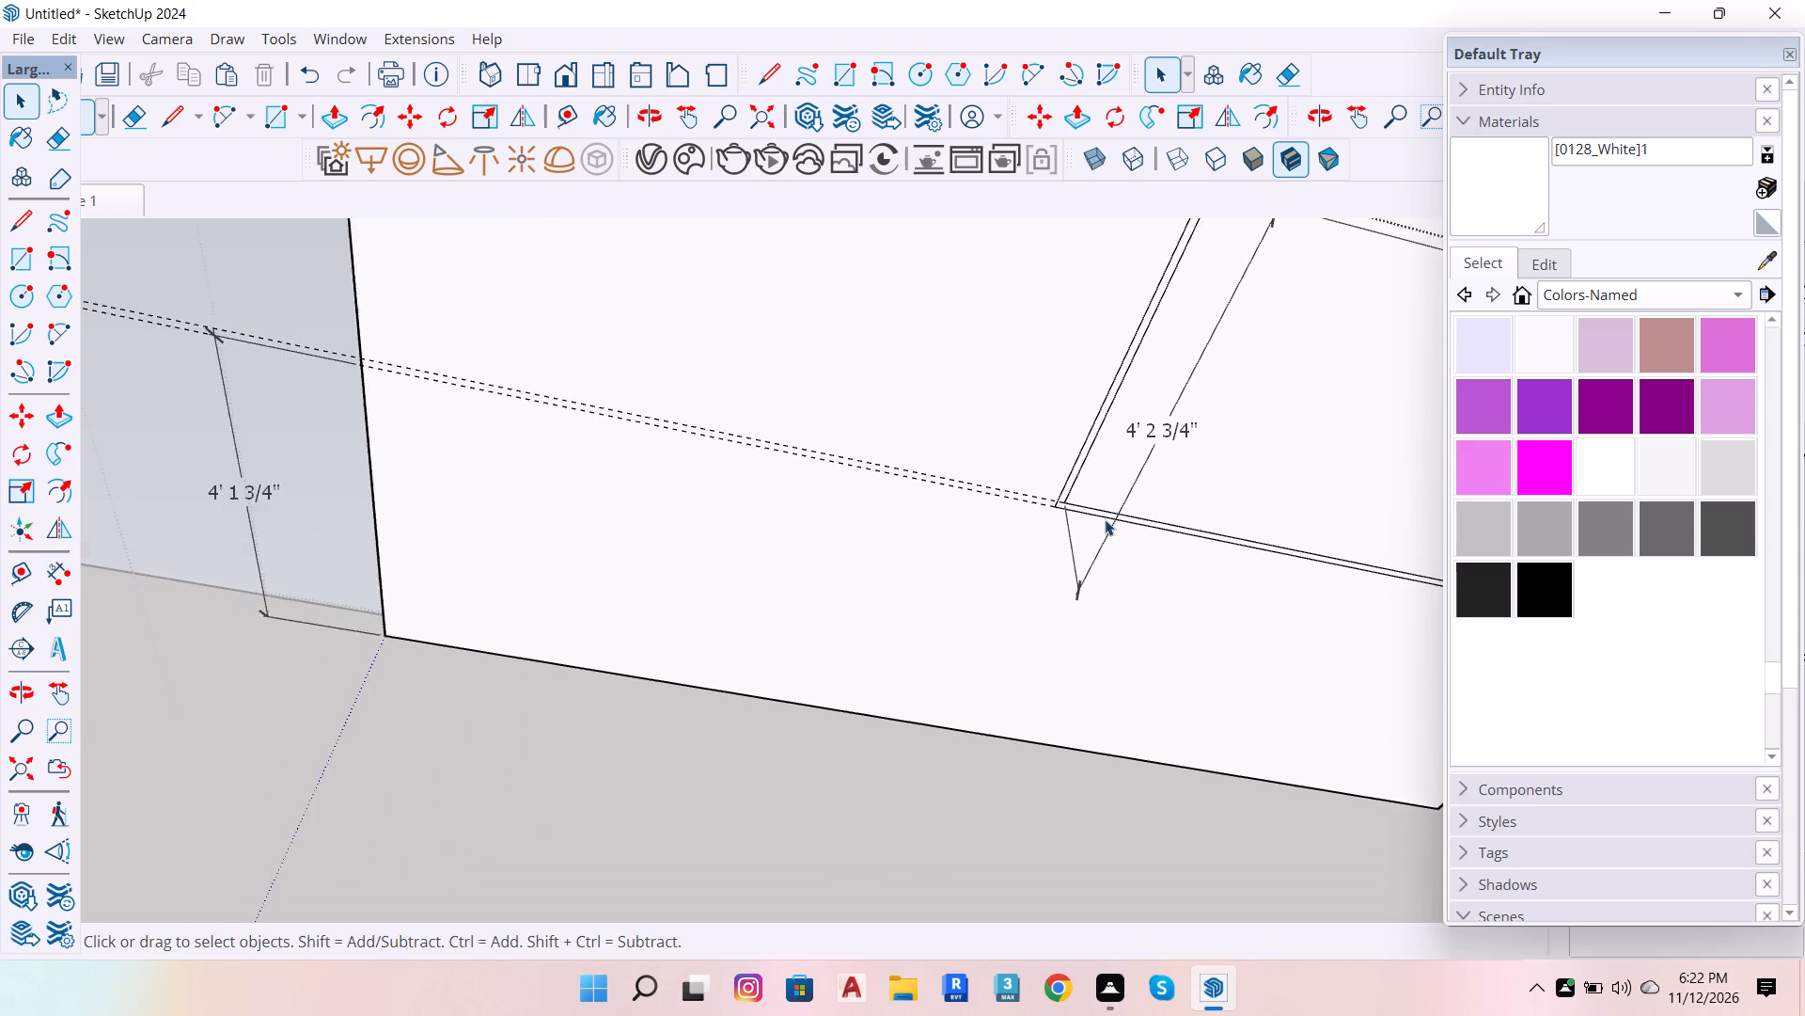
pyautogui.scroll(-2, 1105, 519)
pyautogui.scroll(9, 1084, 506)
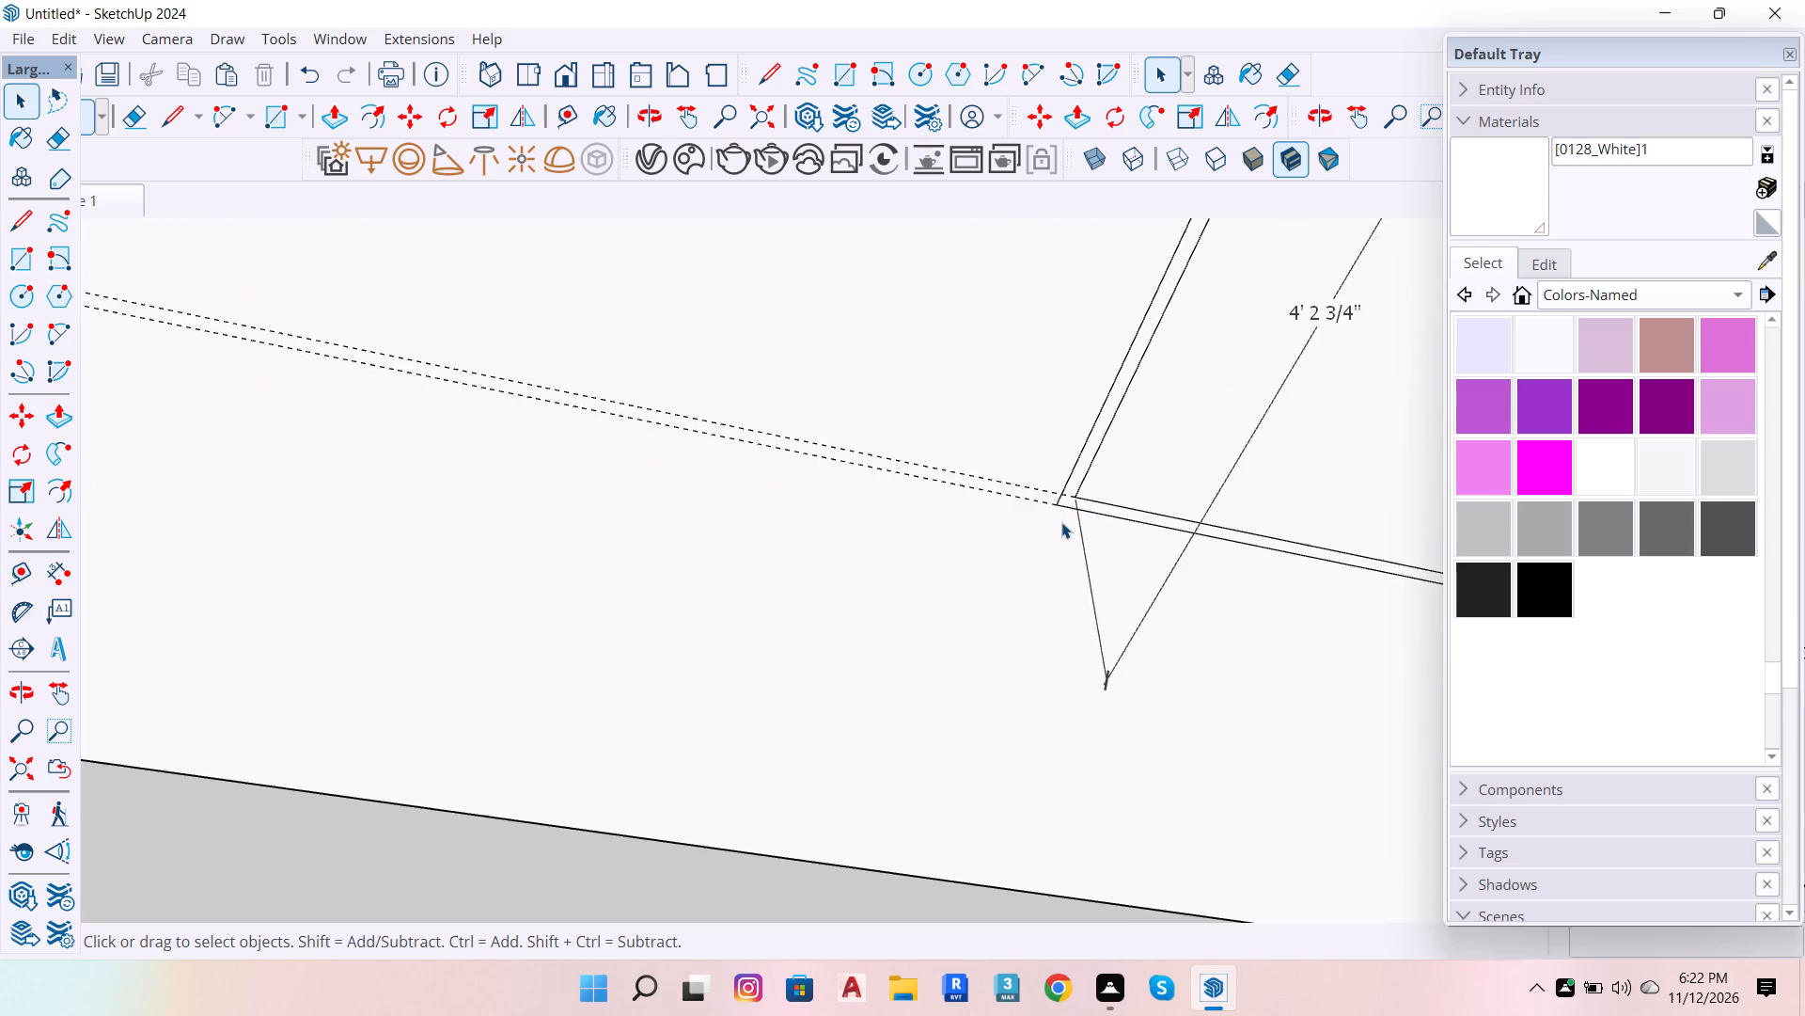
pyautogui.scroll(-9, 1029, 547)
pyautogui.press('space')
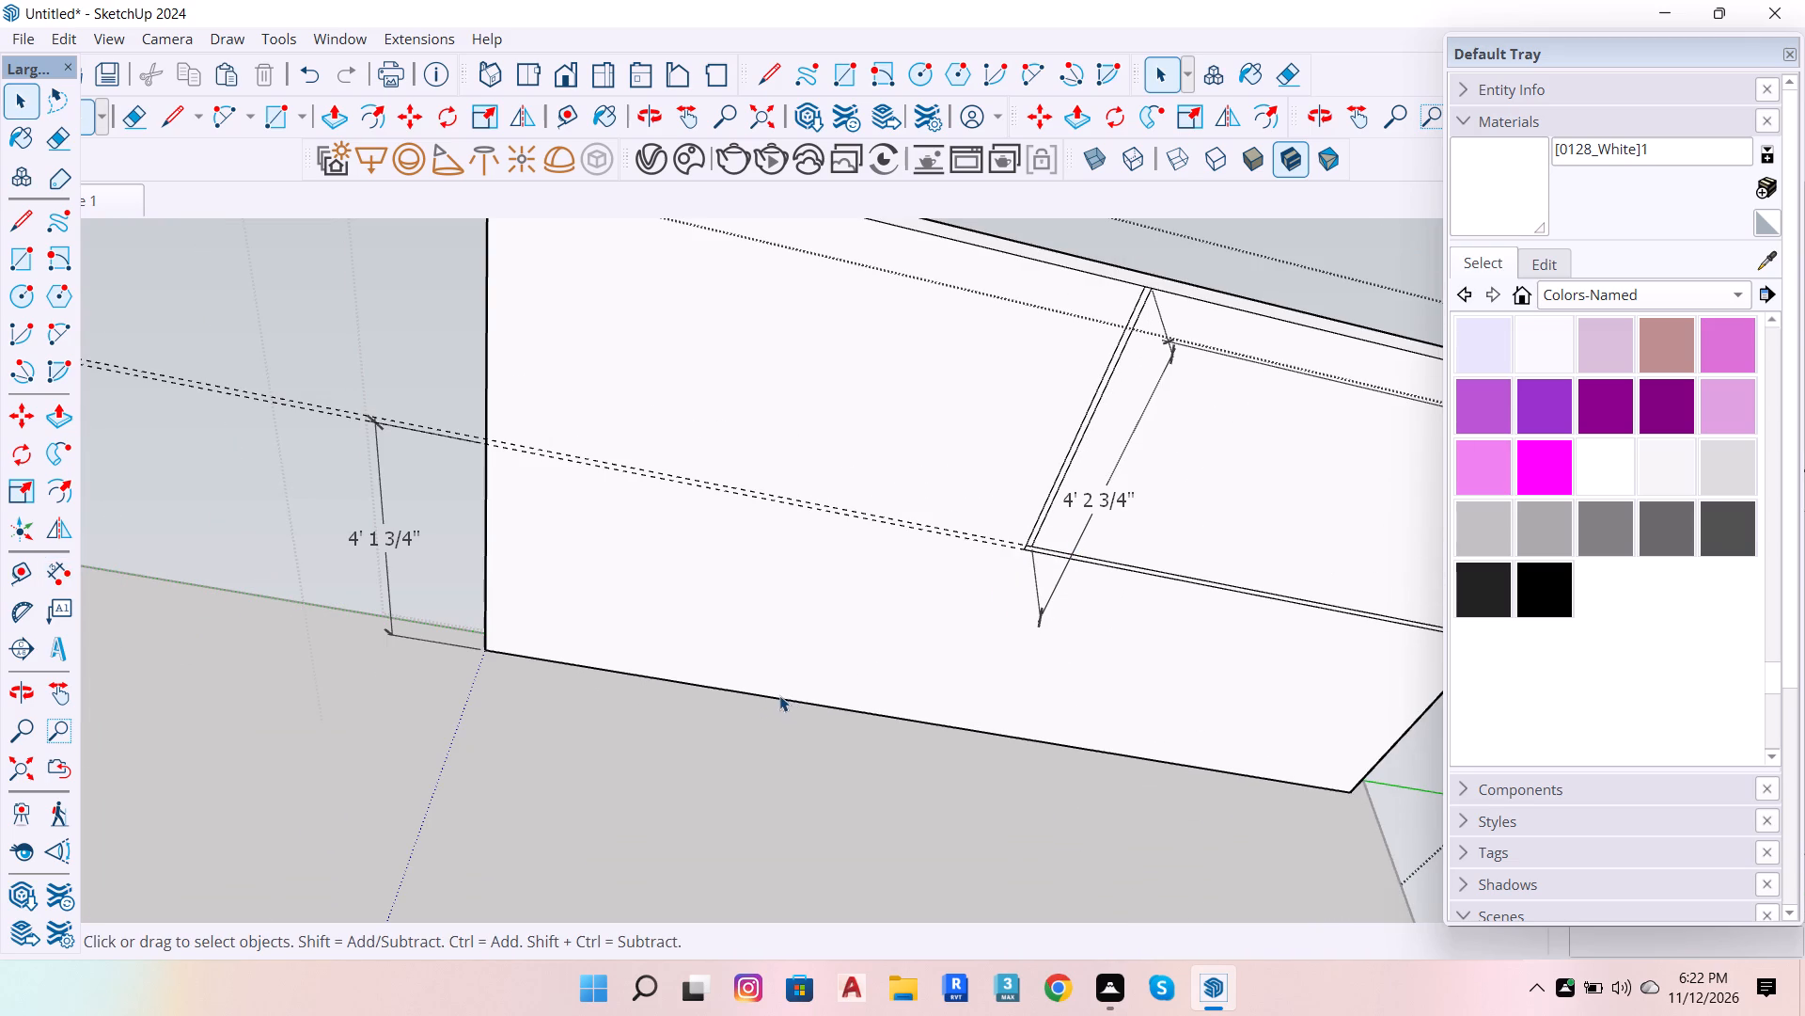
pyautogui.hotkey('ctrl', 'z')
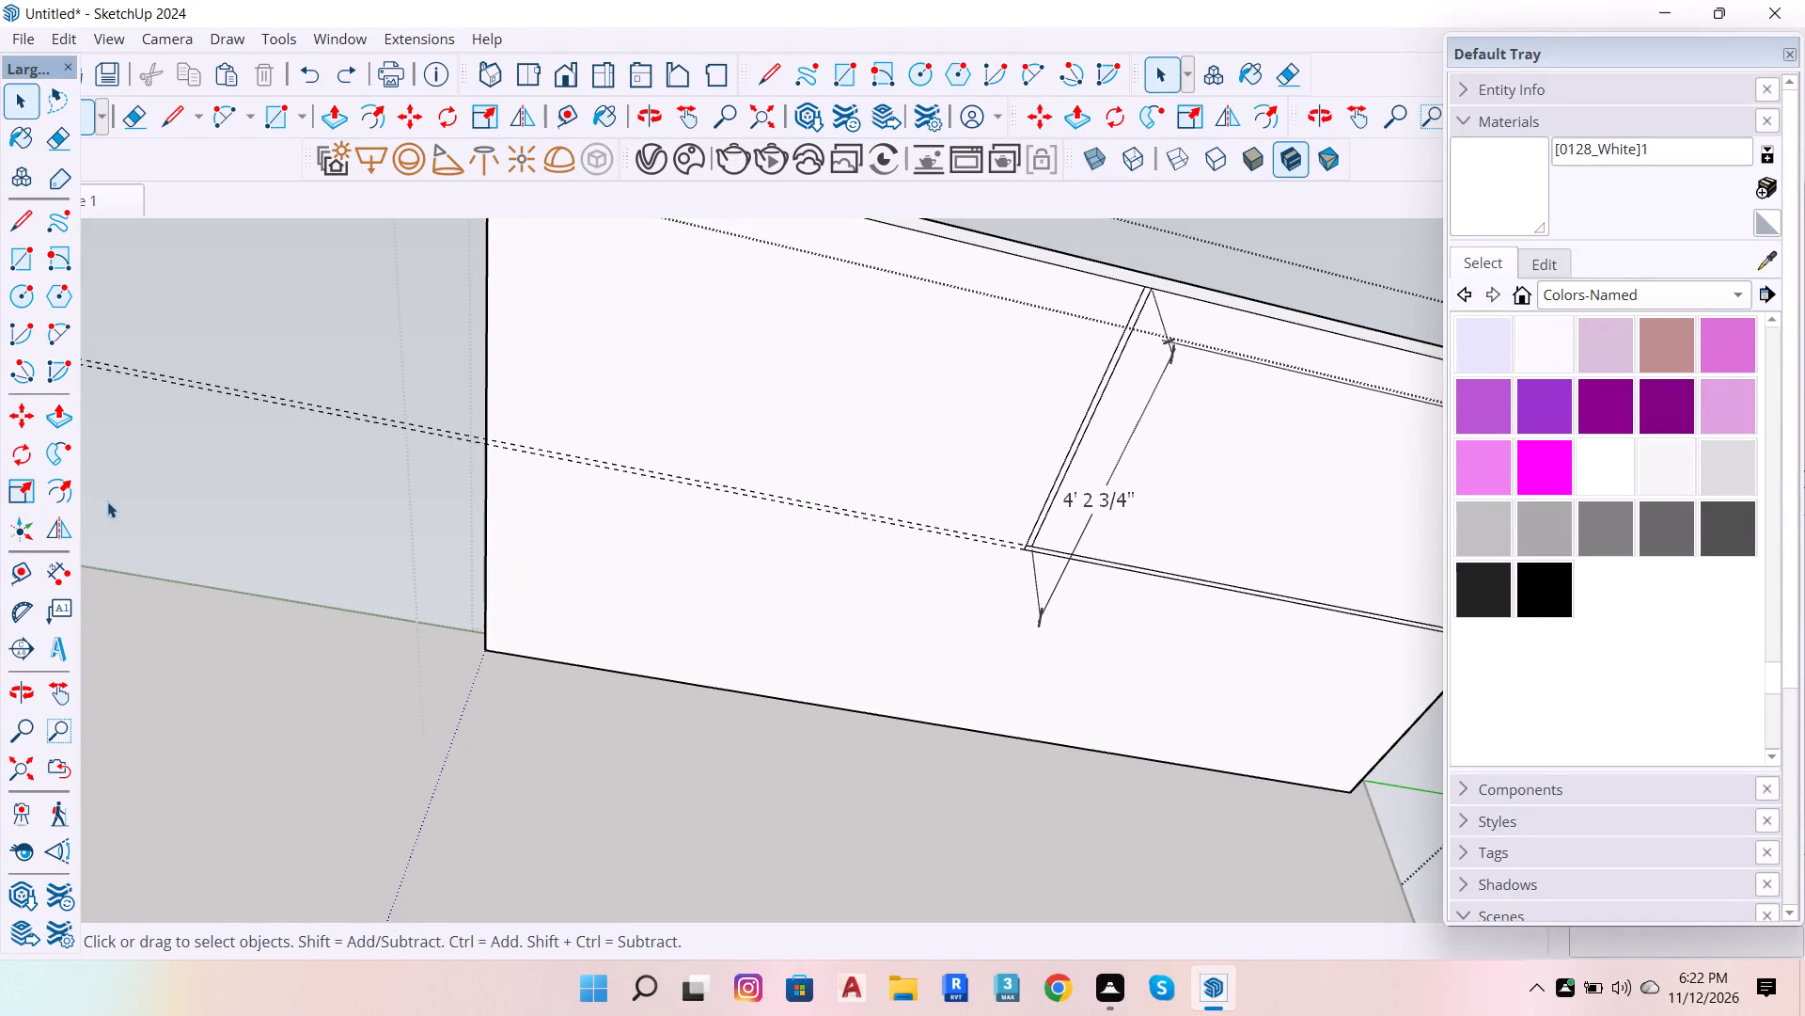
# Place a guide about 7' 1 9/16" from the slab's far short edge and a second guide offset 1" toward that edge.
pyautogui.press('t')
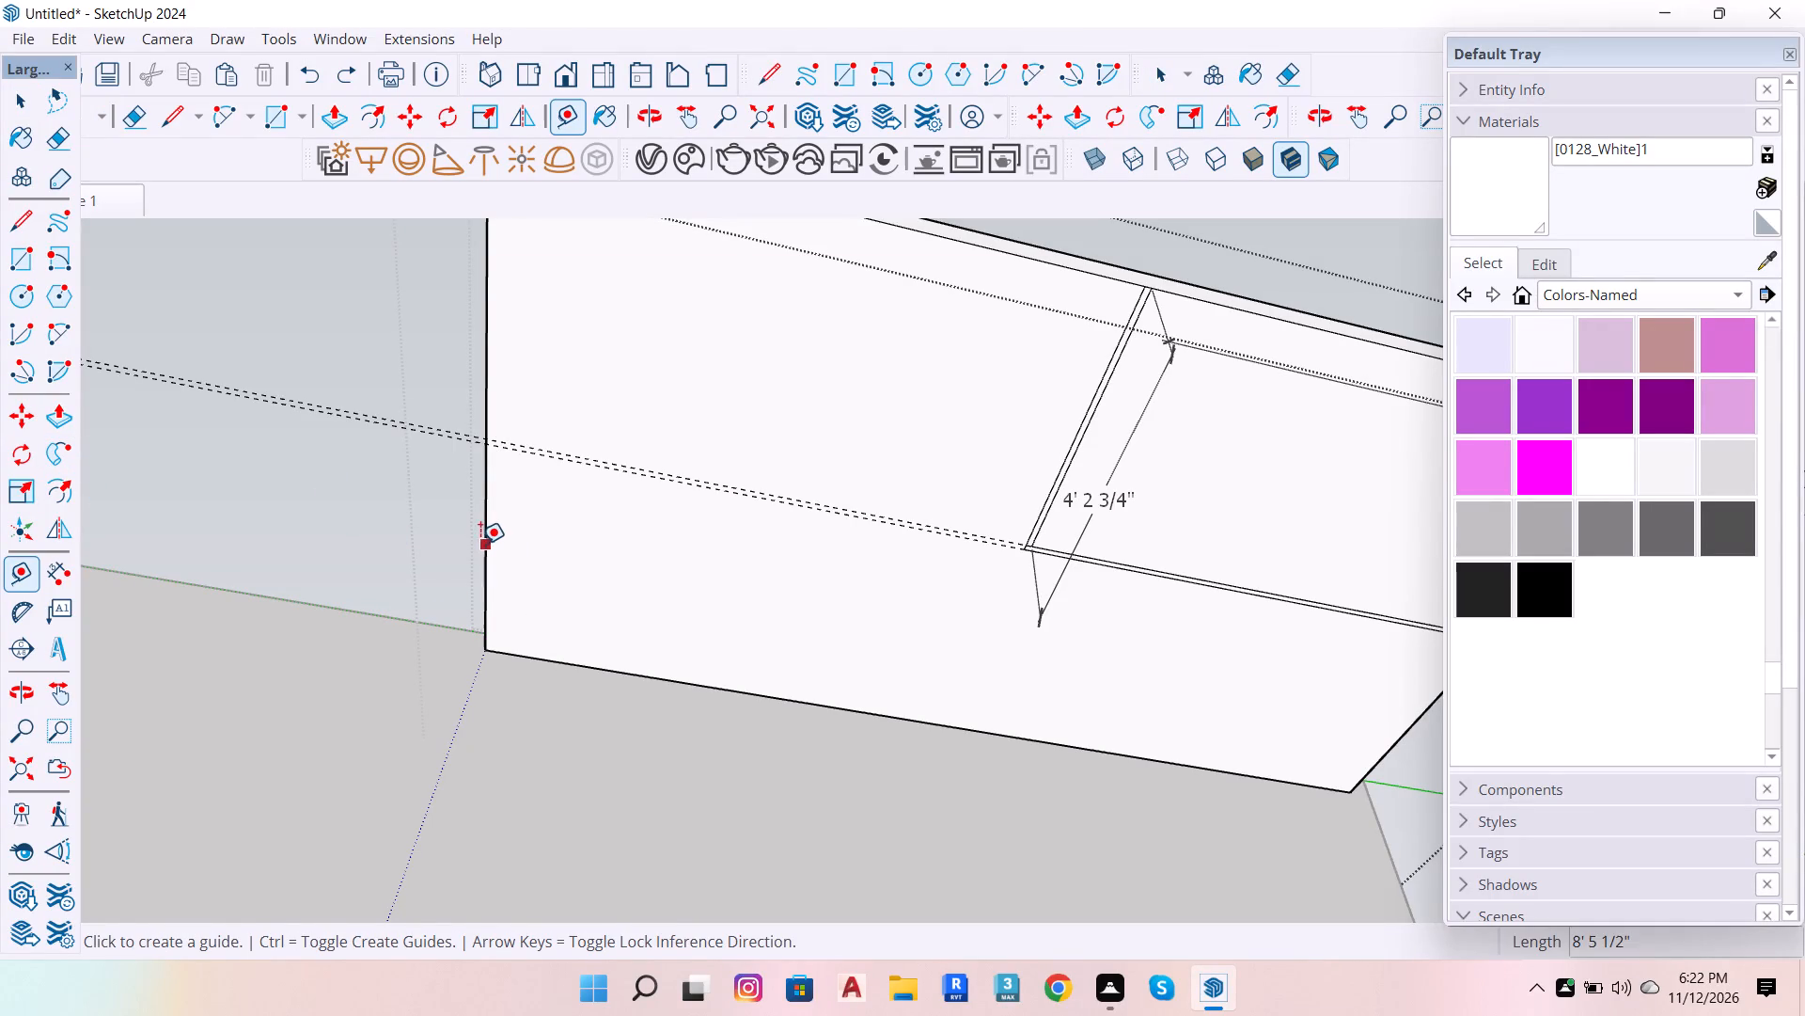
pyautogui.click(483, 542)
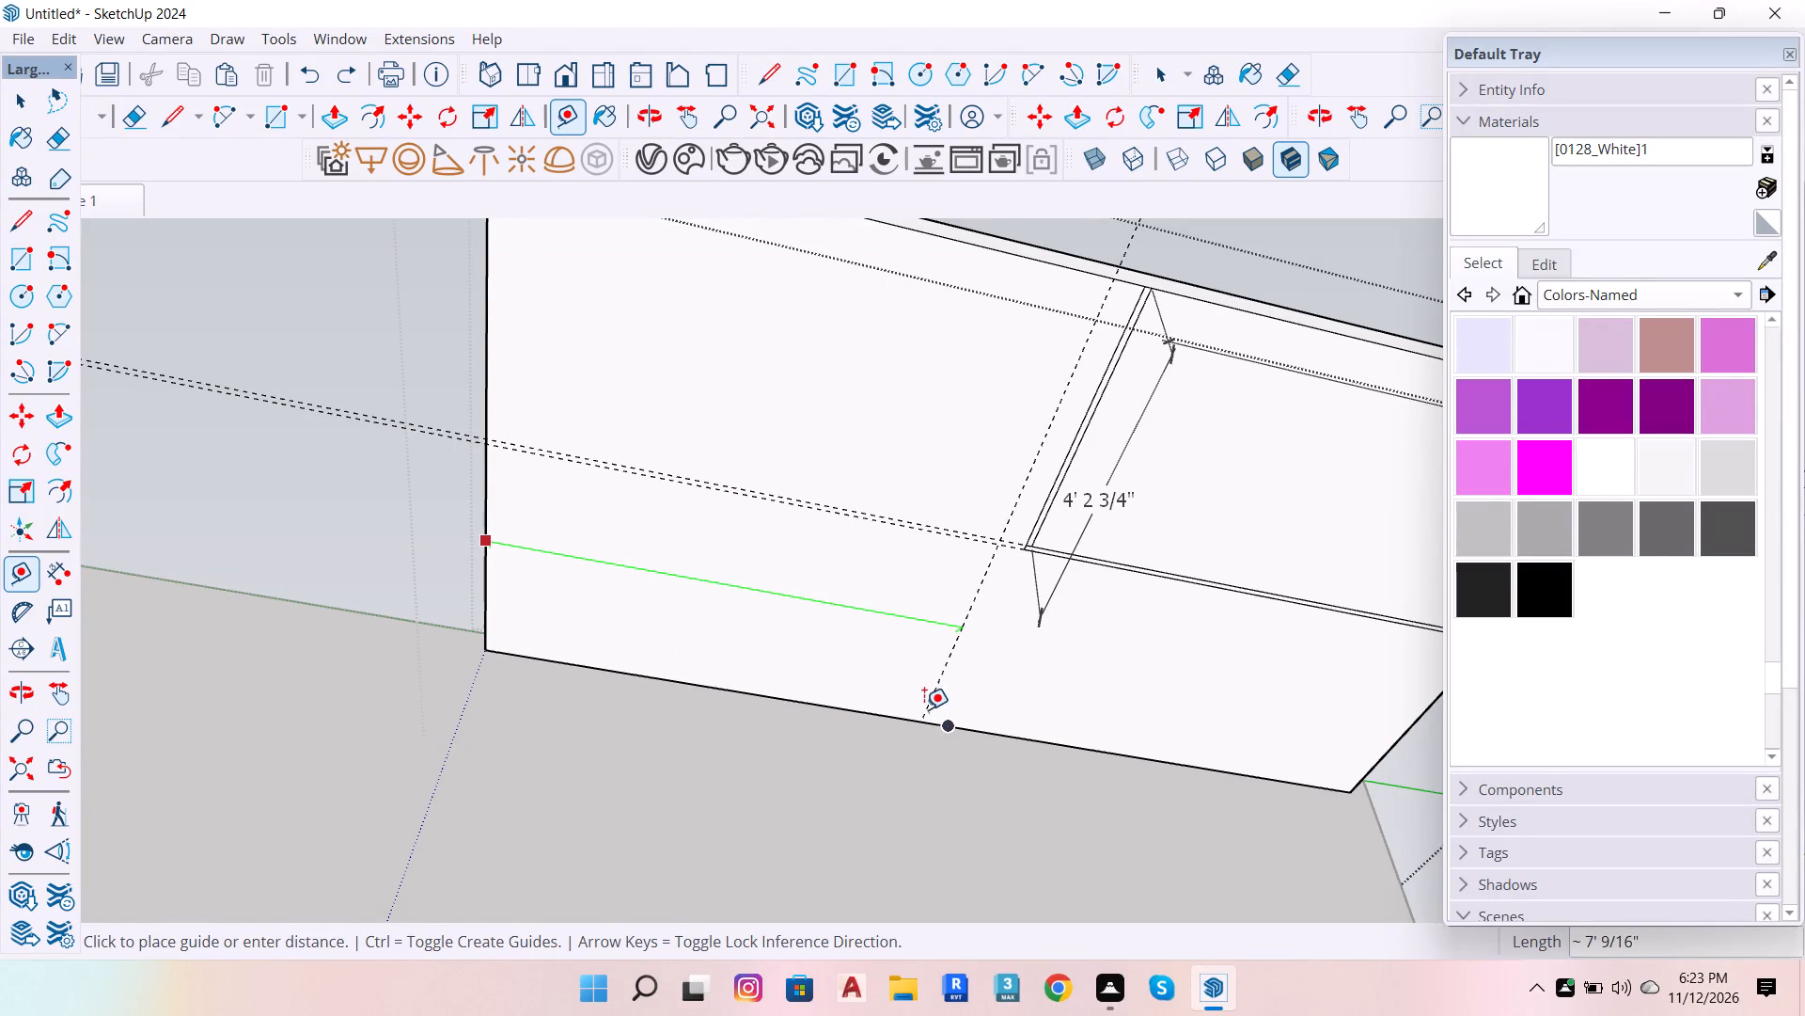
pyautogui.click(927, 722)
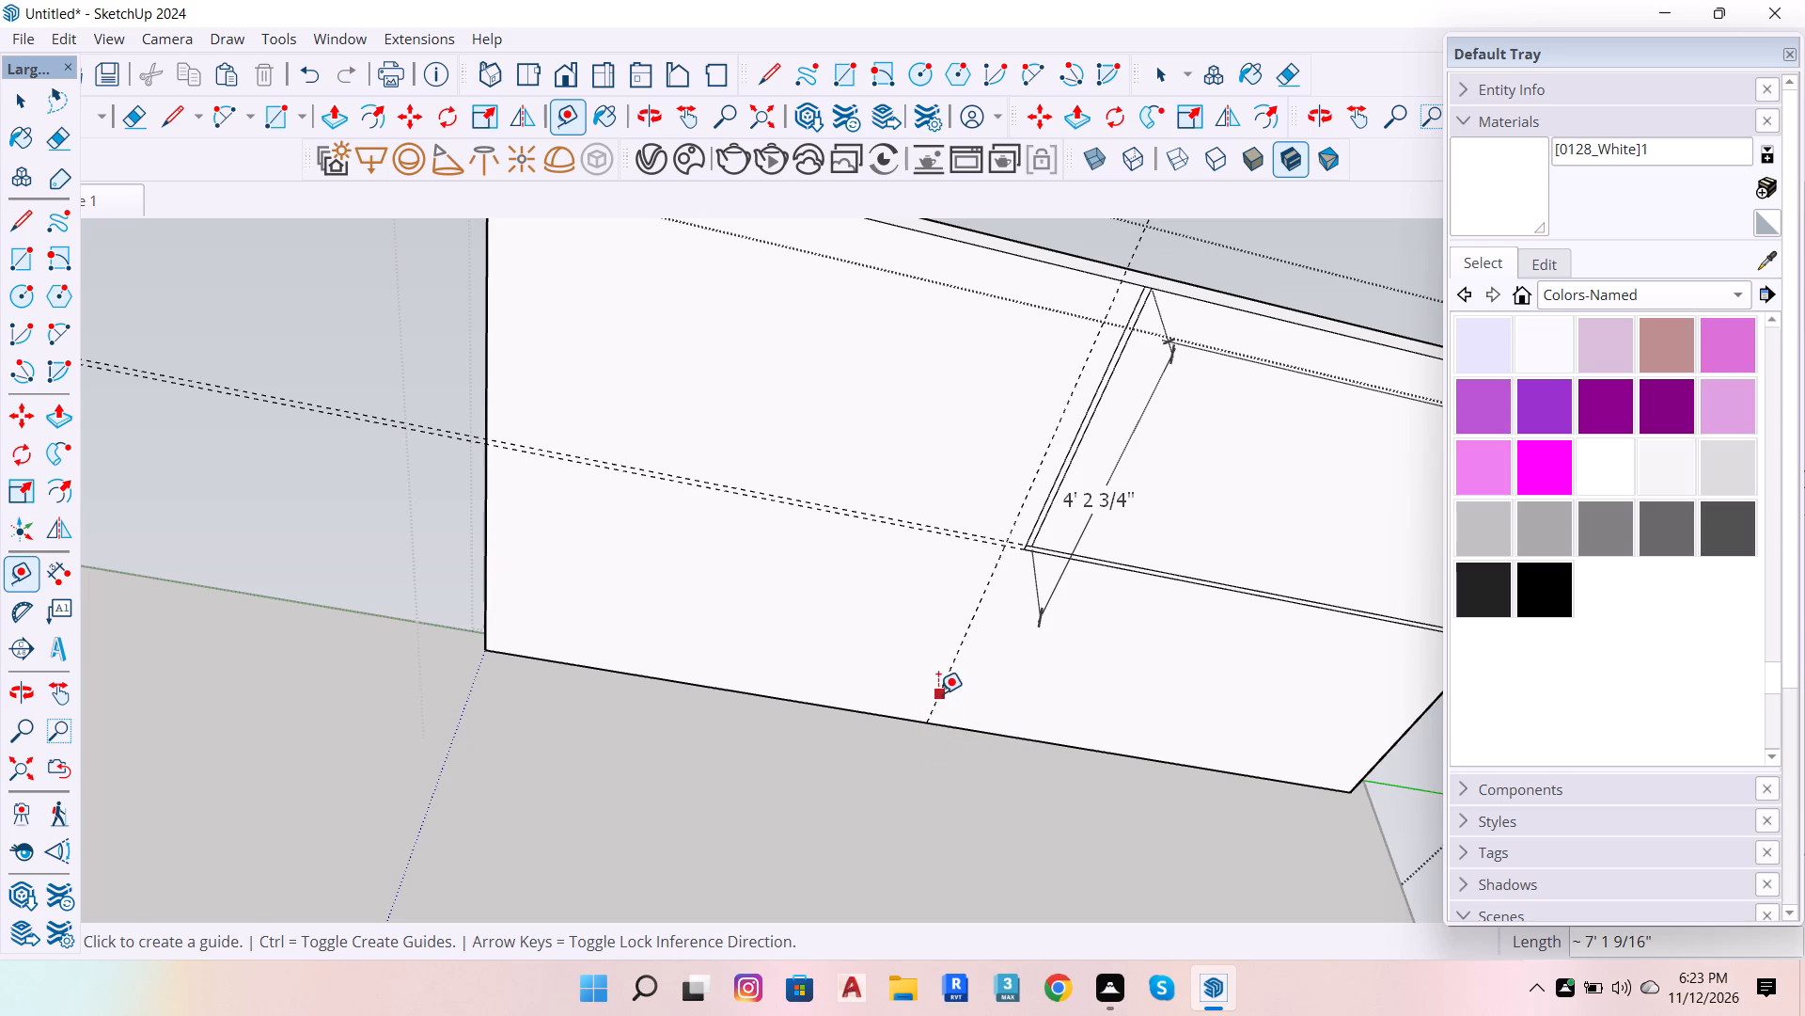
pyautogui.click(941, 696)
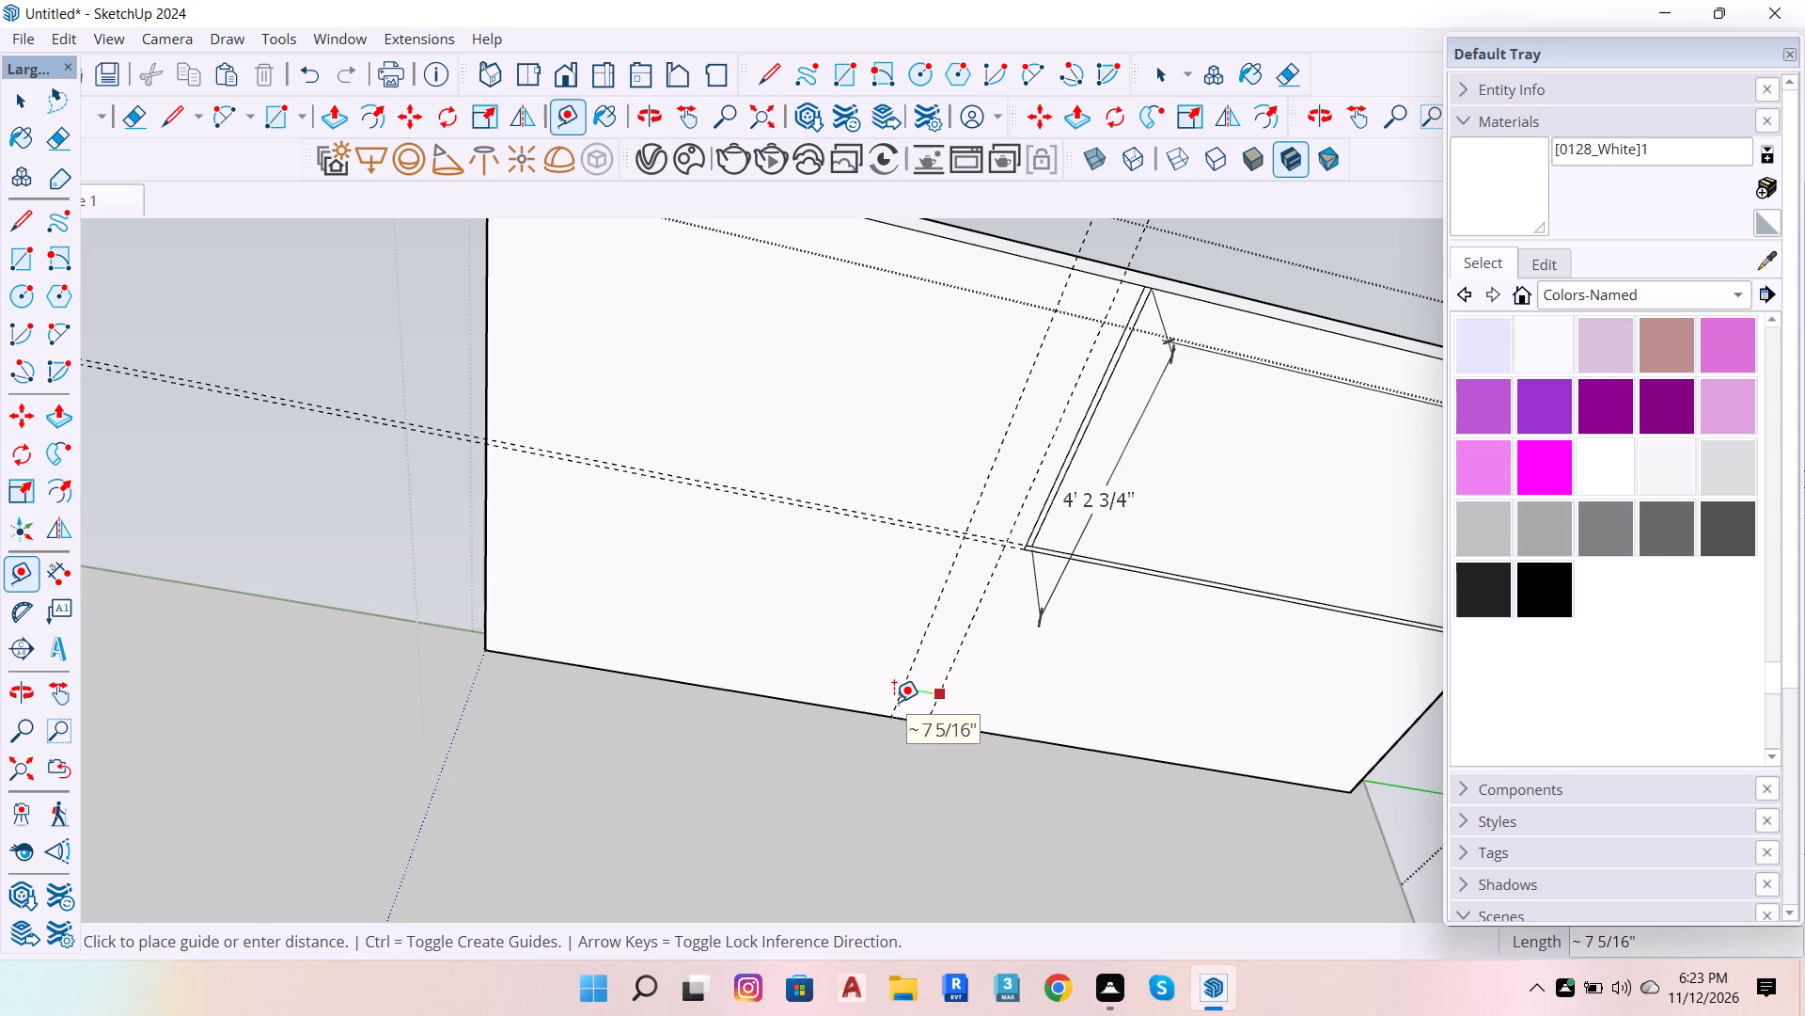
pyautogui.press('1')
pyautogui.press('Return')
pyautogui.press('space')
pyautogui.scroll(4, 997, 791)
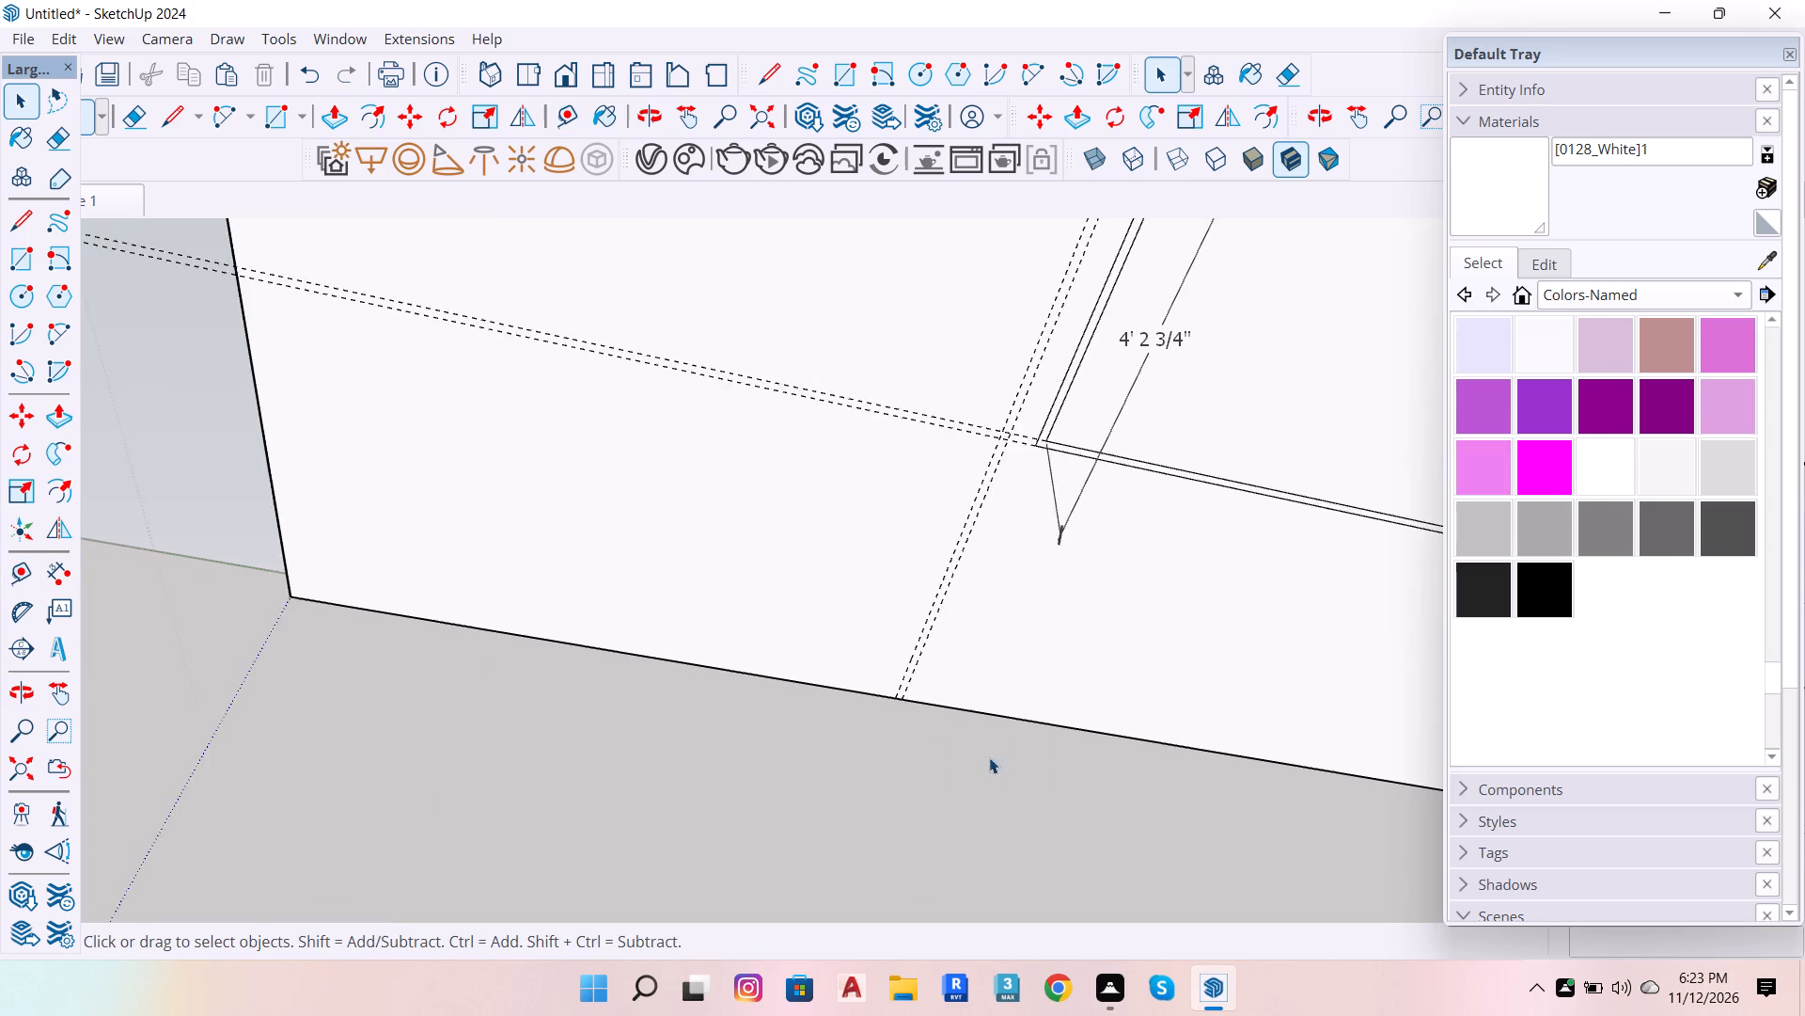
pyautogui.scroll(-5, 995, 754)
pyautogui.scroll(3, 1044, 717)
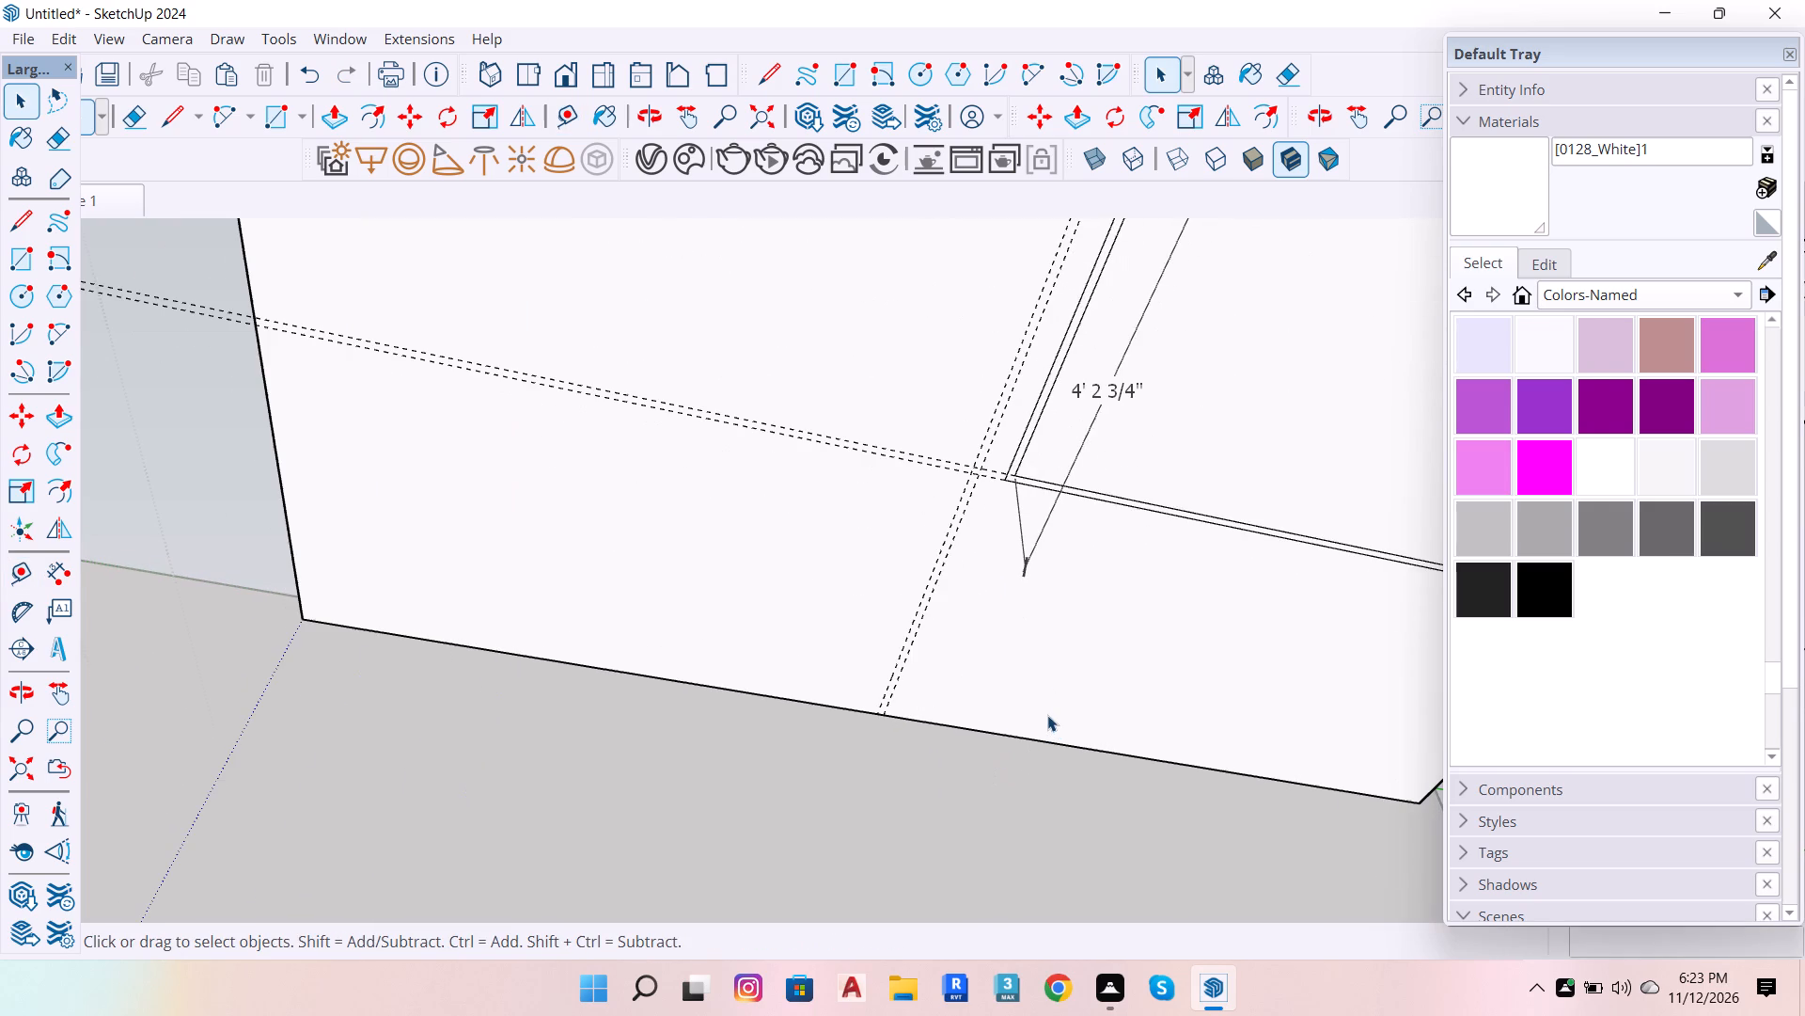
# Draw the second L-shaped strip's outer edges along the guides, from the slab's opposite long edge through the outer corner to the far short edge.
pyautogui.press('l')
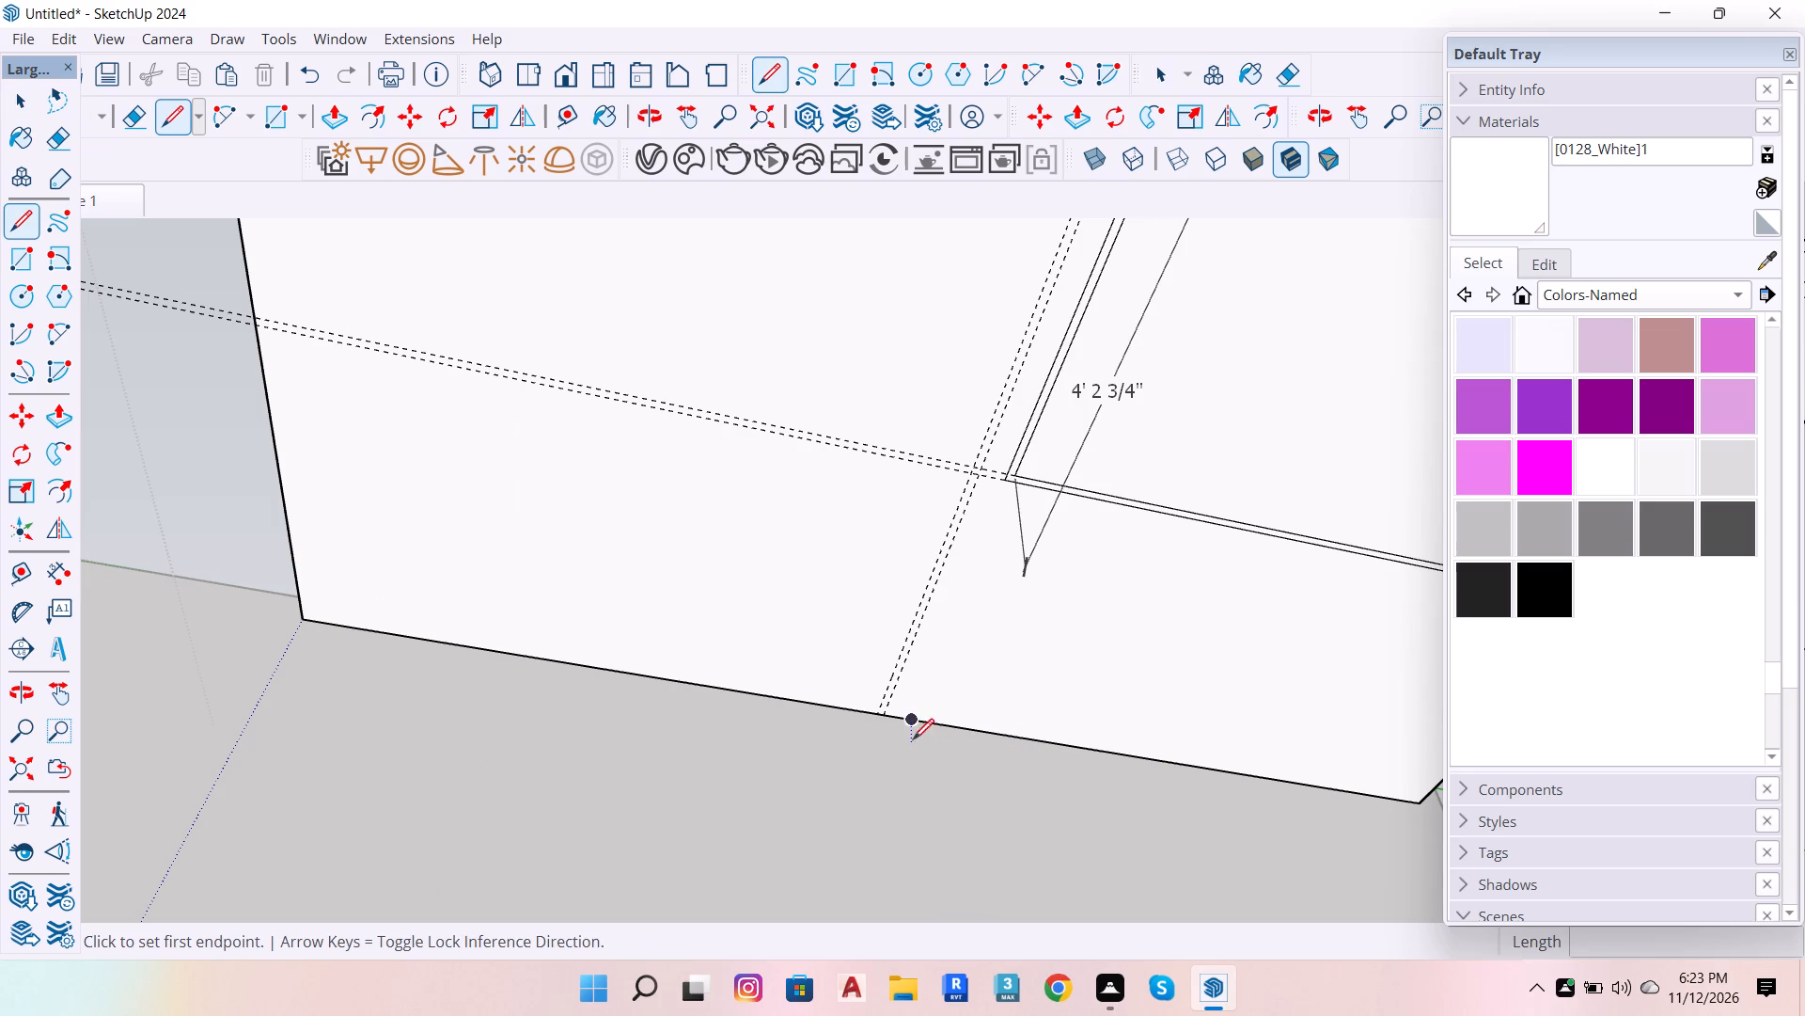
pyautogui.scroll(4, 877, 720)
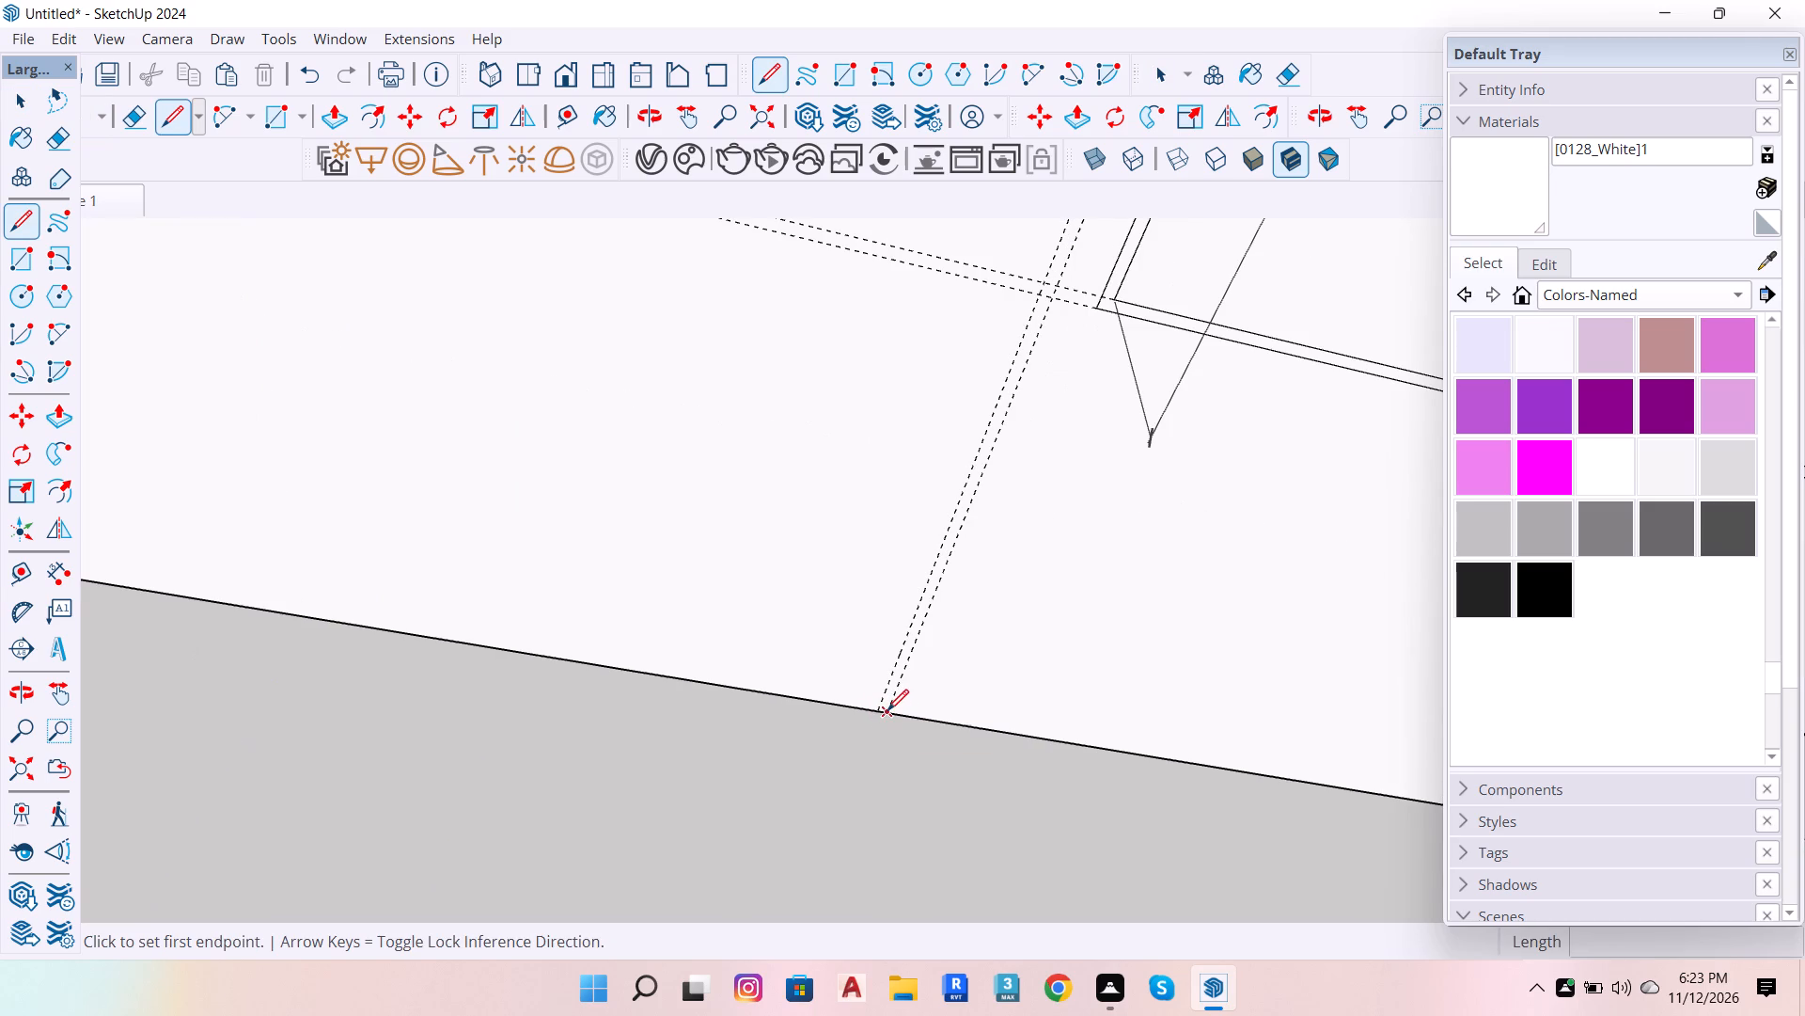
pyautogui.click(887, 710)
pyautogui.scroll(1, 923, 748)
pyautogui.scroll(-6, 923, 773)
pyautogui.scroll(5, 955, 516)
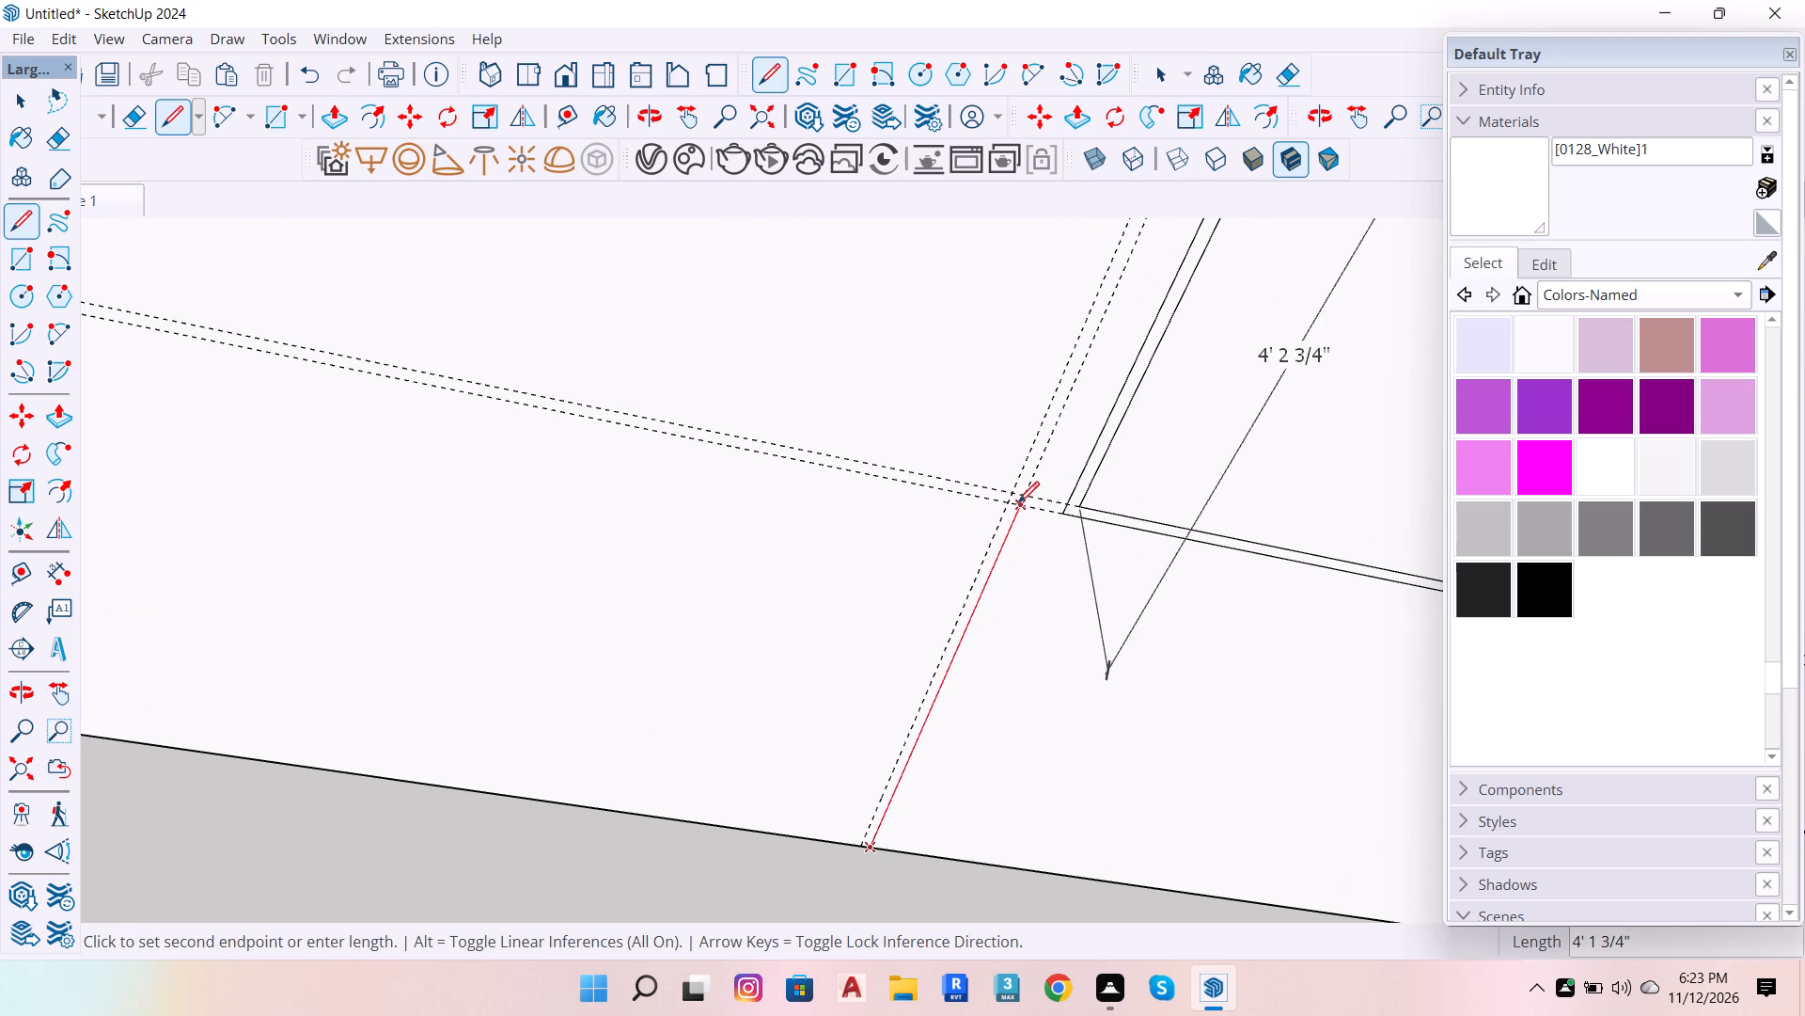
pyautogui.scroll(3, 1018, 502)
pyautogui.click(1027, 495)
pyautogui.scroll(-12, 1059, 534)
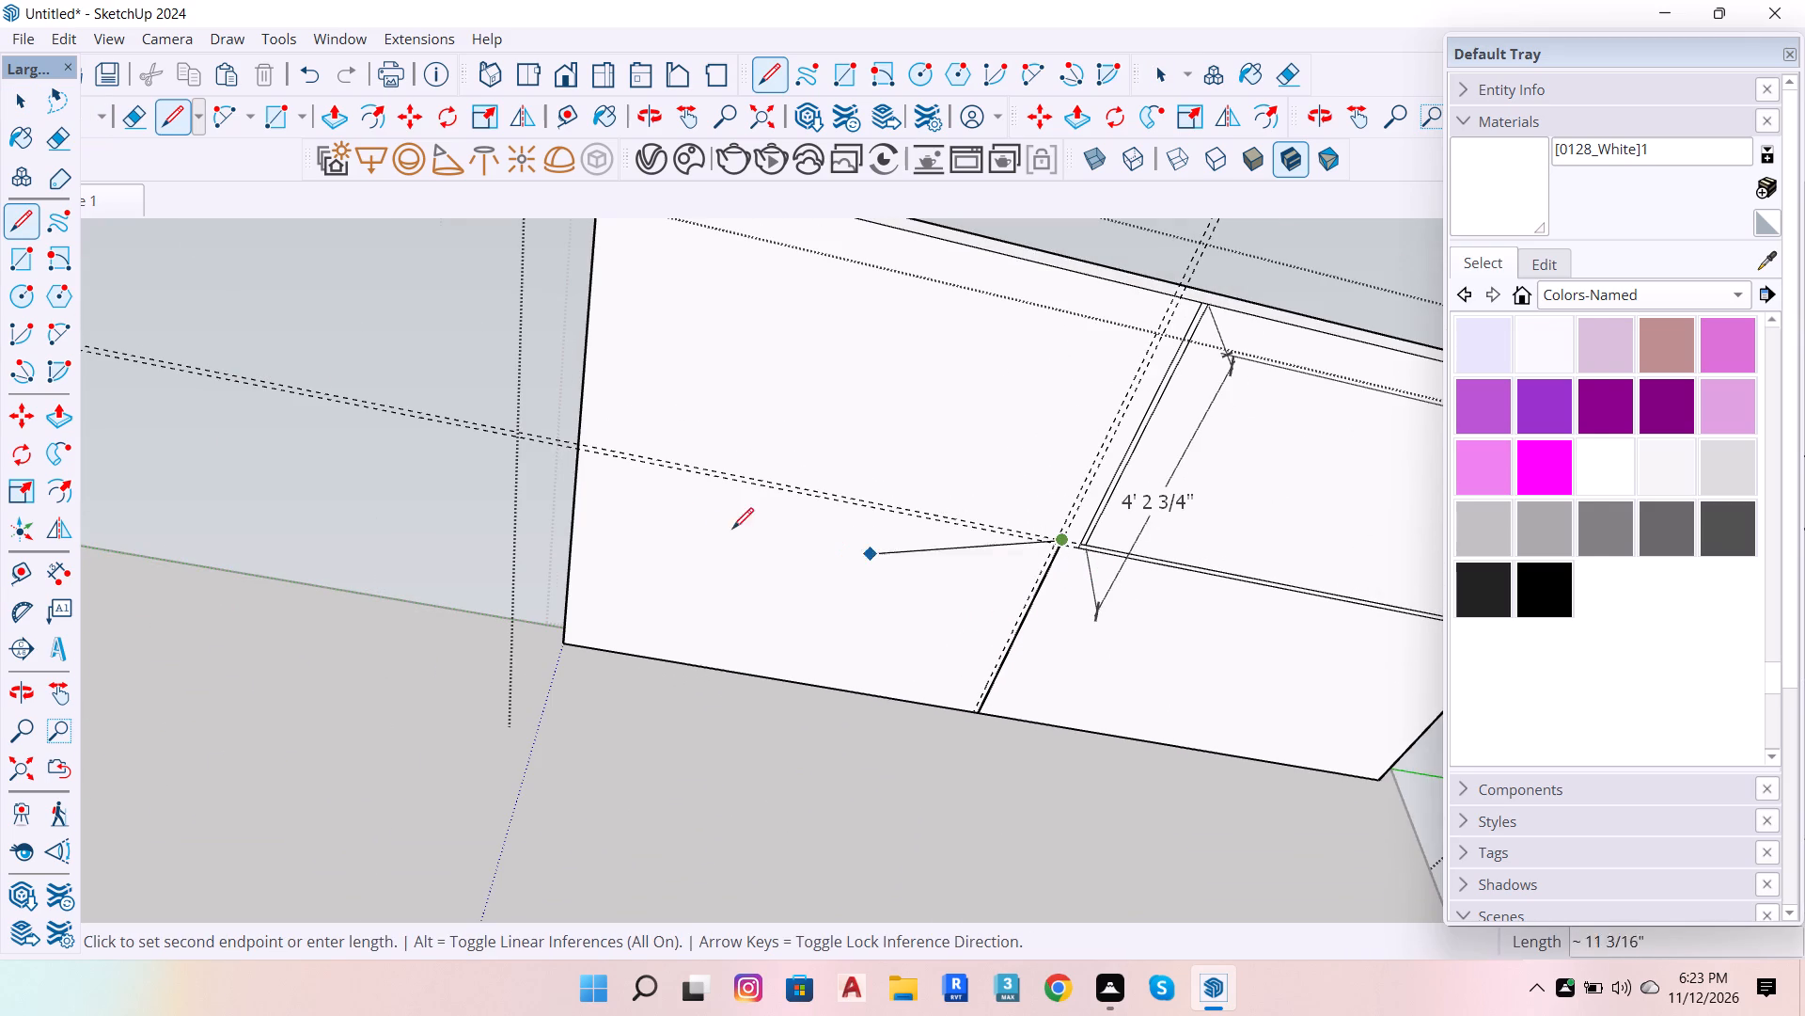
pyautogui.scroll(4, 586, 433)
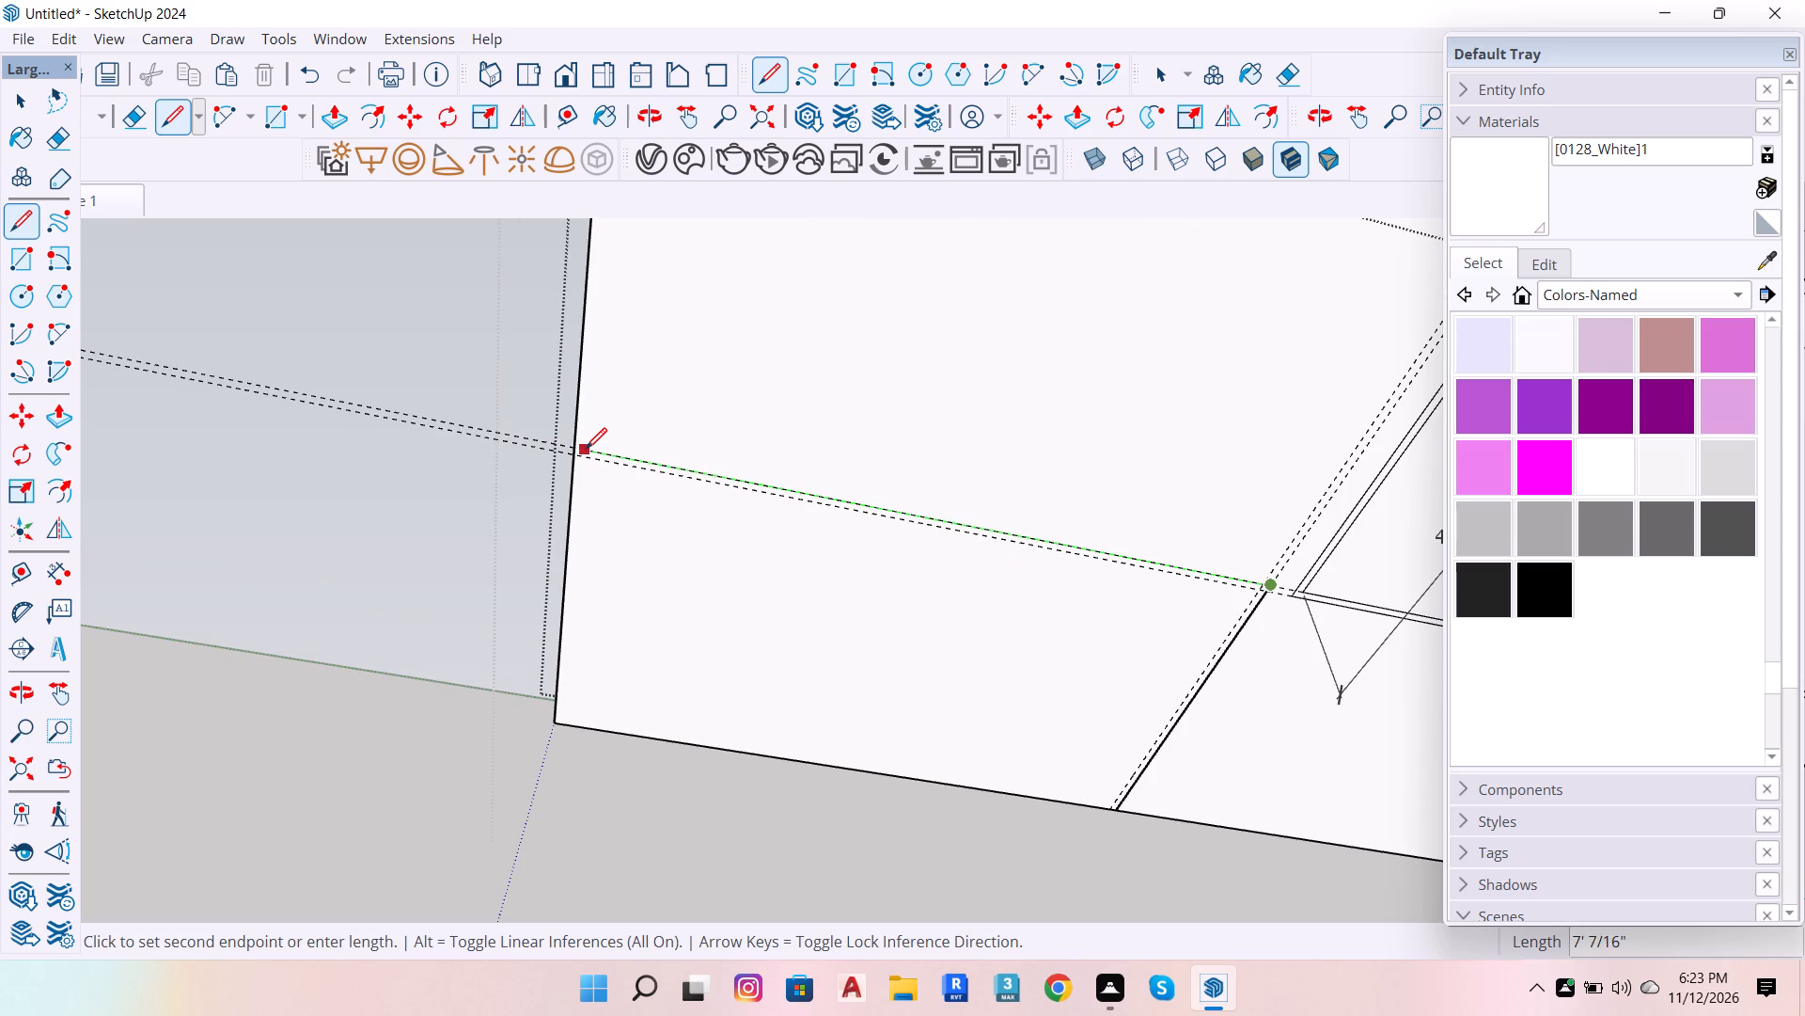
pyautogui.click(578, 447)
pyautogui.scroll(10, 573, 463)
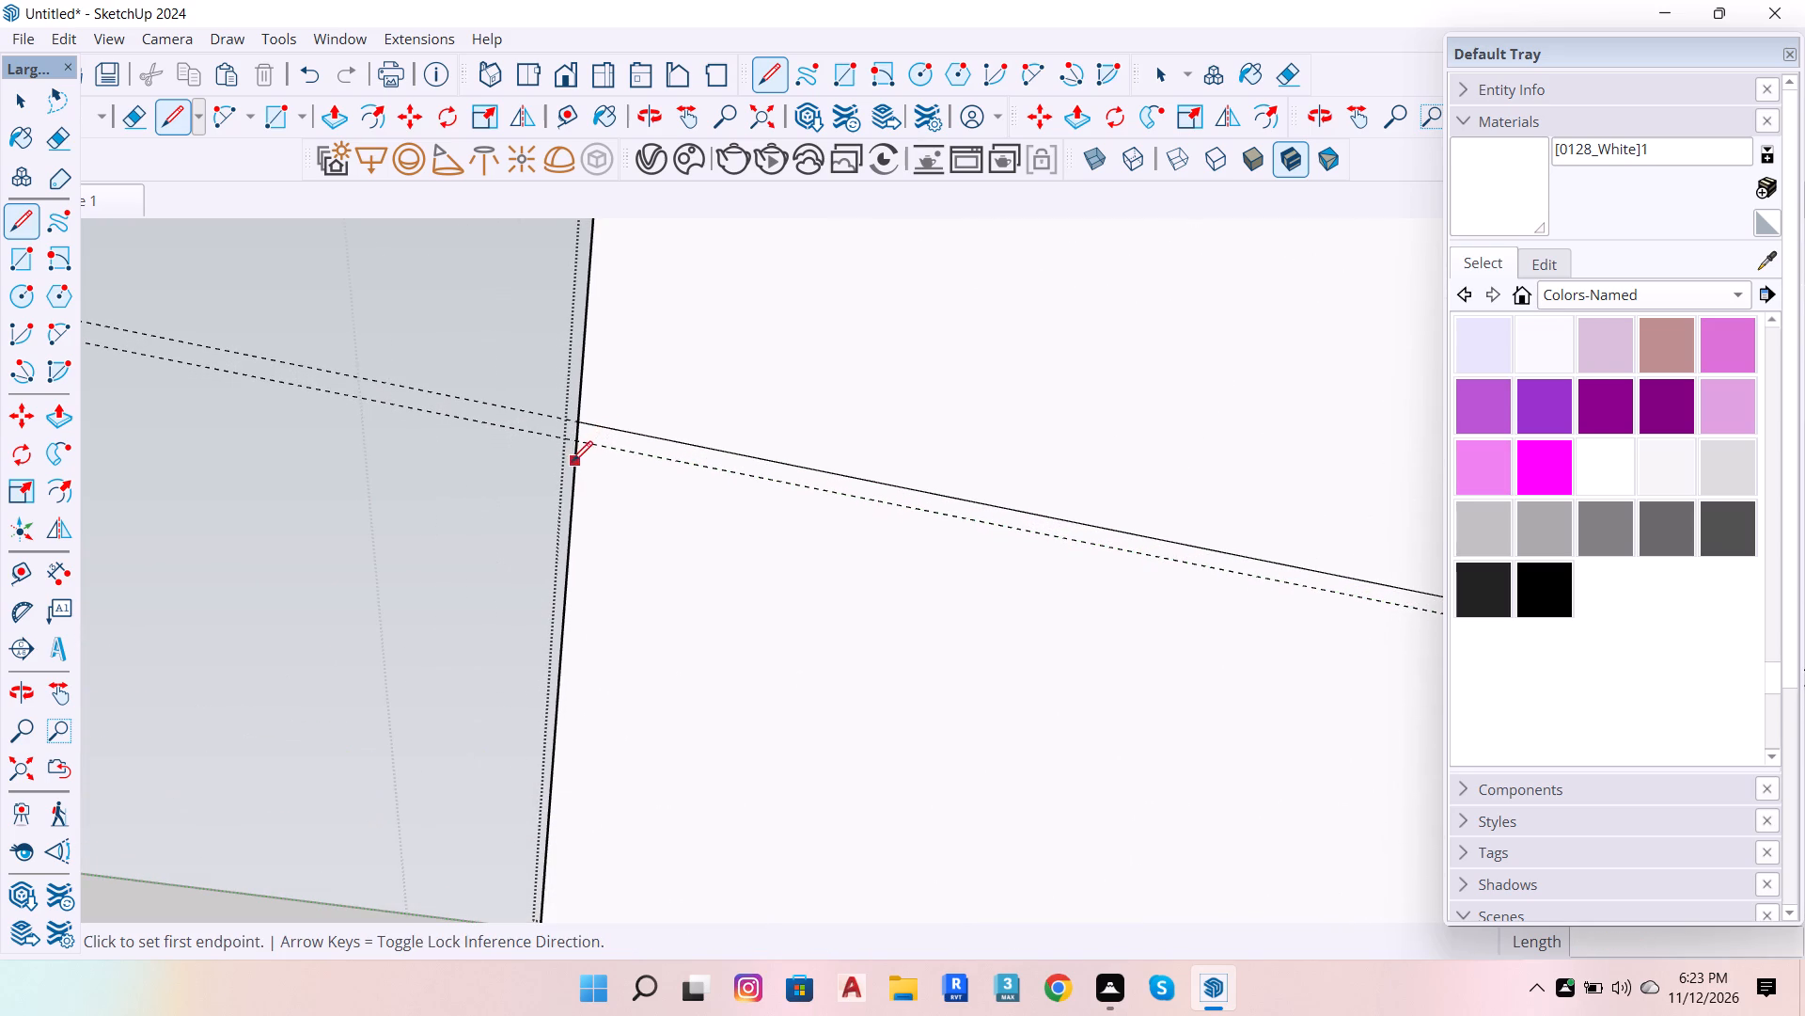
# Draw the second L-shaped strip's inner edges along the guides, from the far short edge through the inner corner to the opposite long edge.
pyautogui.click(573, 448)
pyautogui.scroll(-6, 557, 462)
pyautogui.scroll(-6, 641, 457)
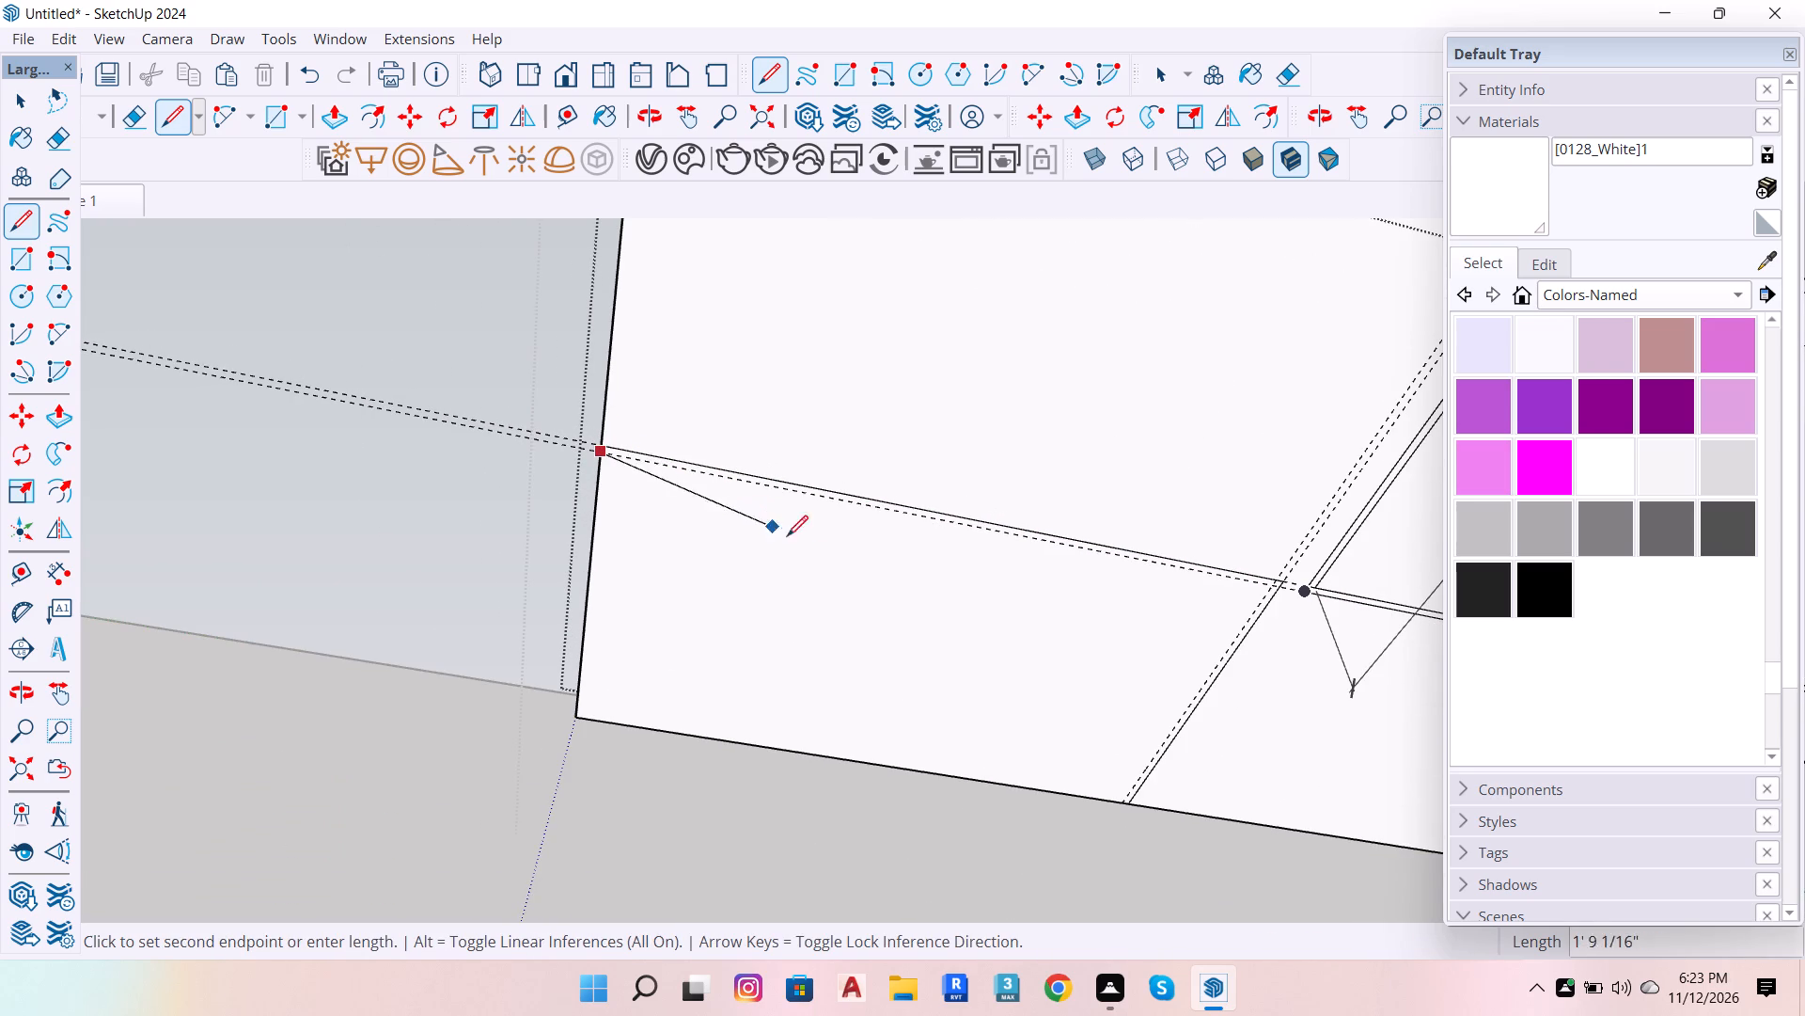
pyautogui.scroll(9, 1271, 597)
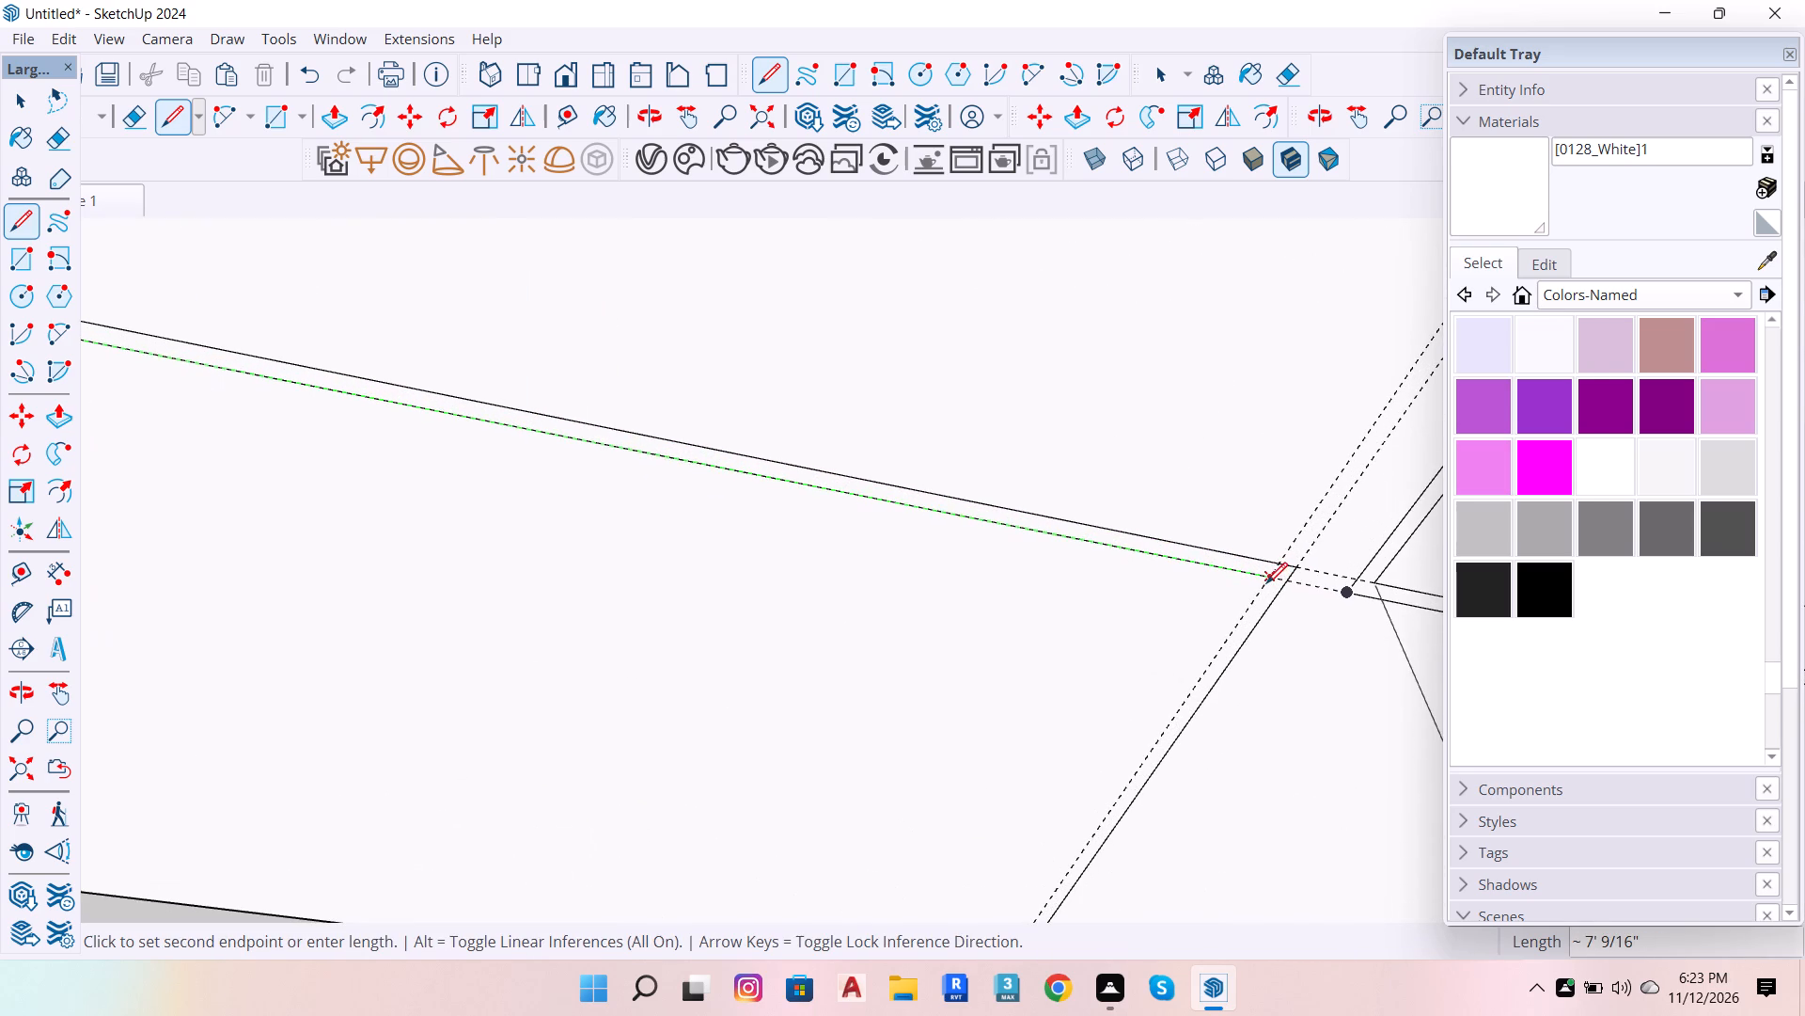
pyautogui.click(1266, 583)
pyautogui.scroll(-13, 1262, 560)
pyautogui.scroll(6, 1156, 732)
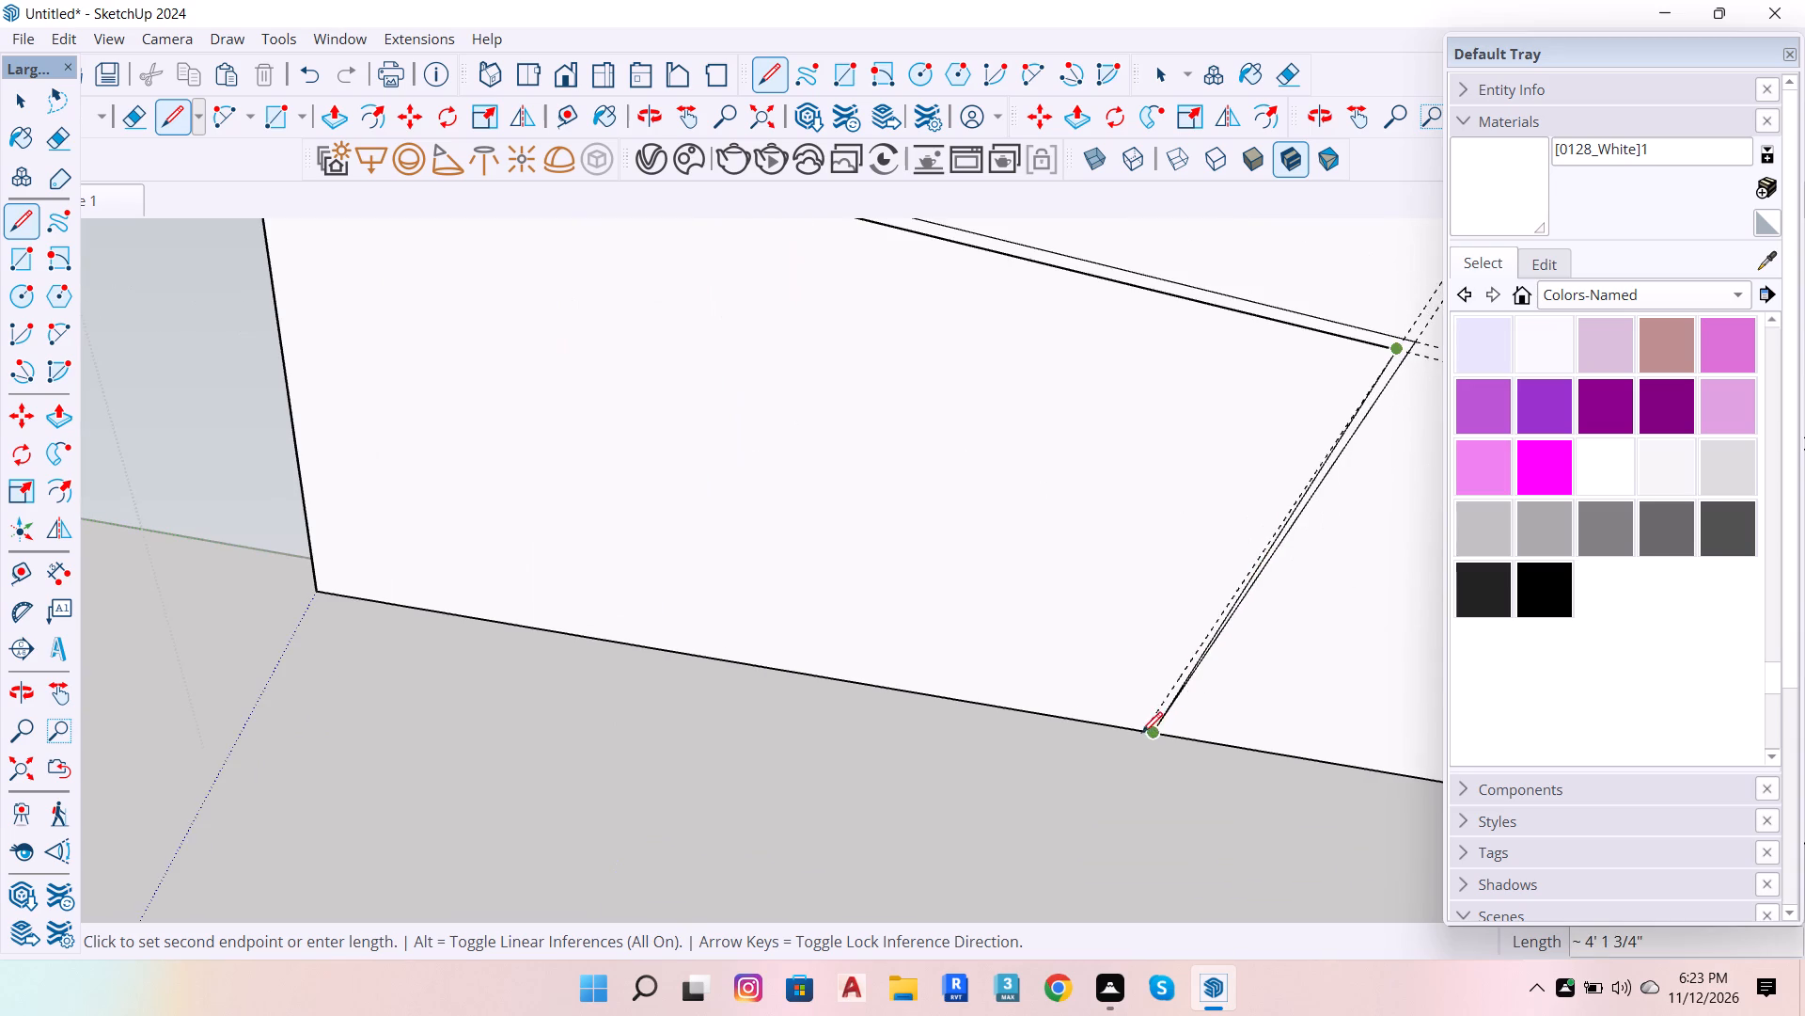
pyautogui.scroll(4, 1139, 733)
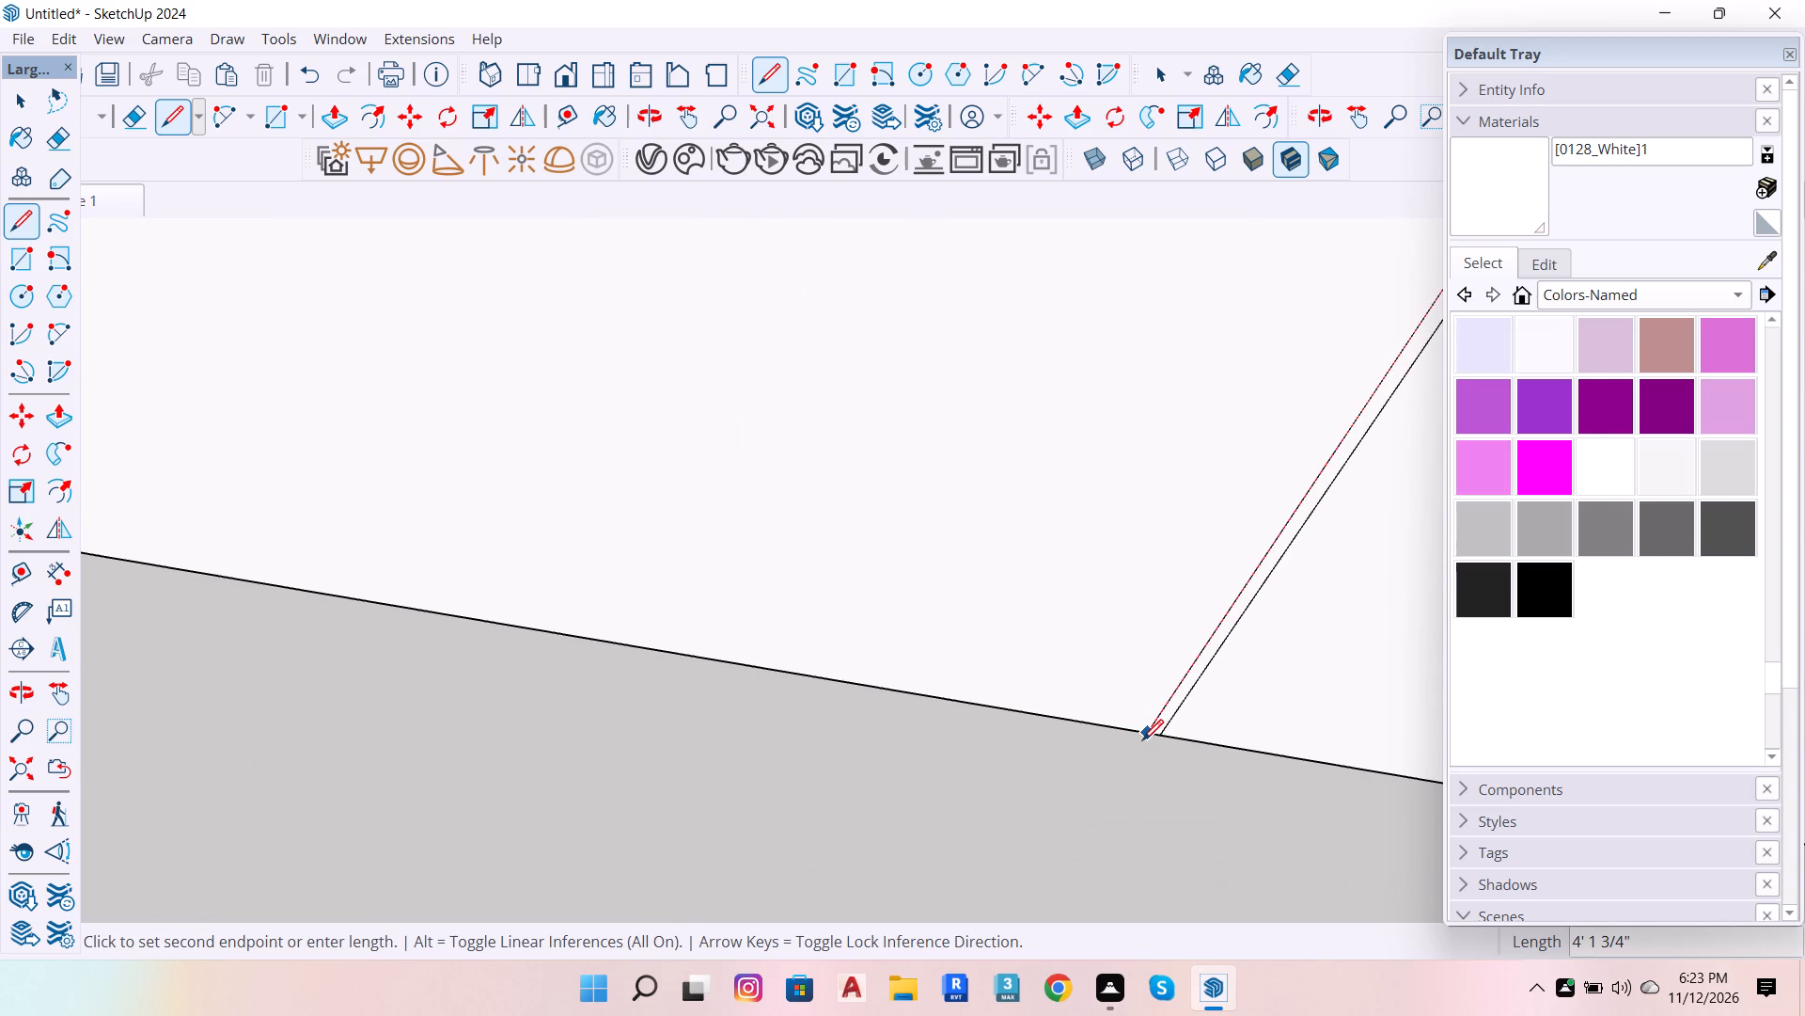
pyautogui.click(1142, 740)
pyautogui.scroll(-6, 1133, 749)
pyautogui.press('space')
pyautogui.scroll(-5, 1131, 750)
pyautogui.scroll(5, 1292, 532)
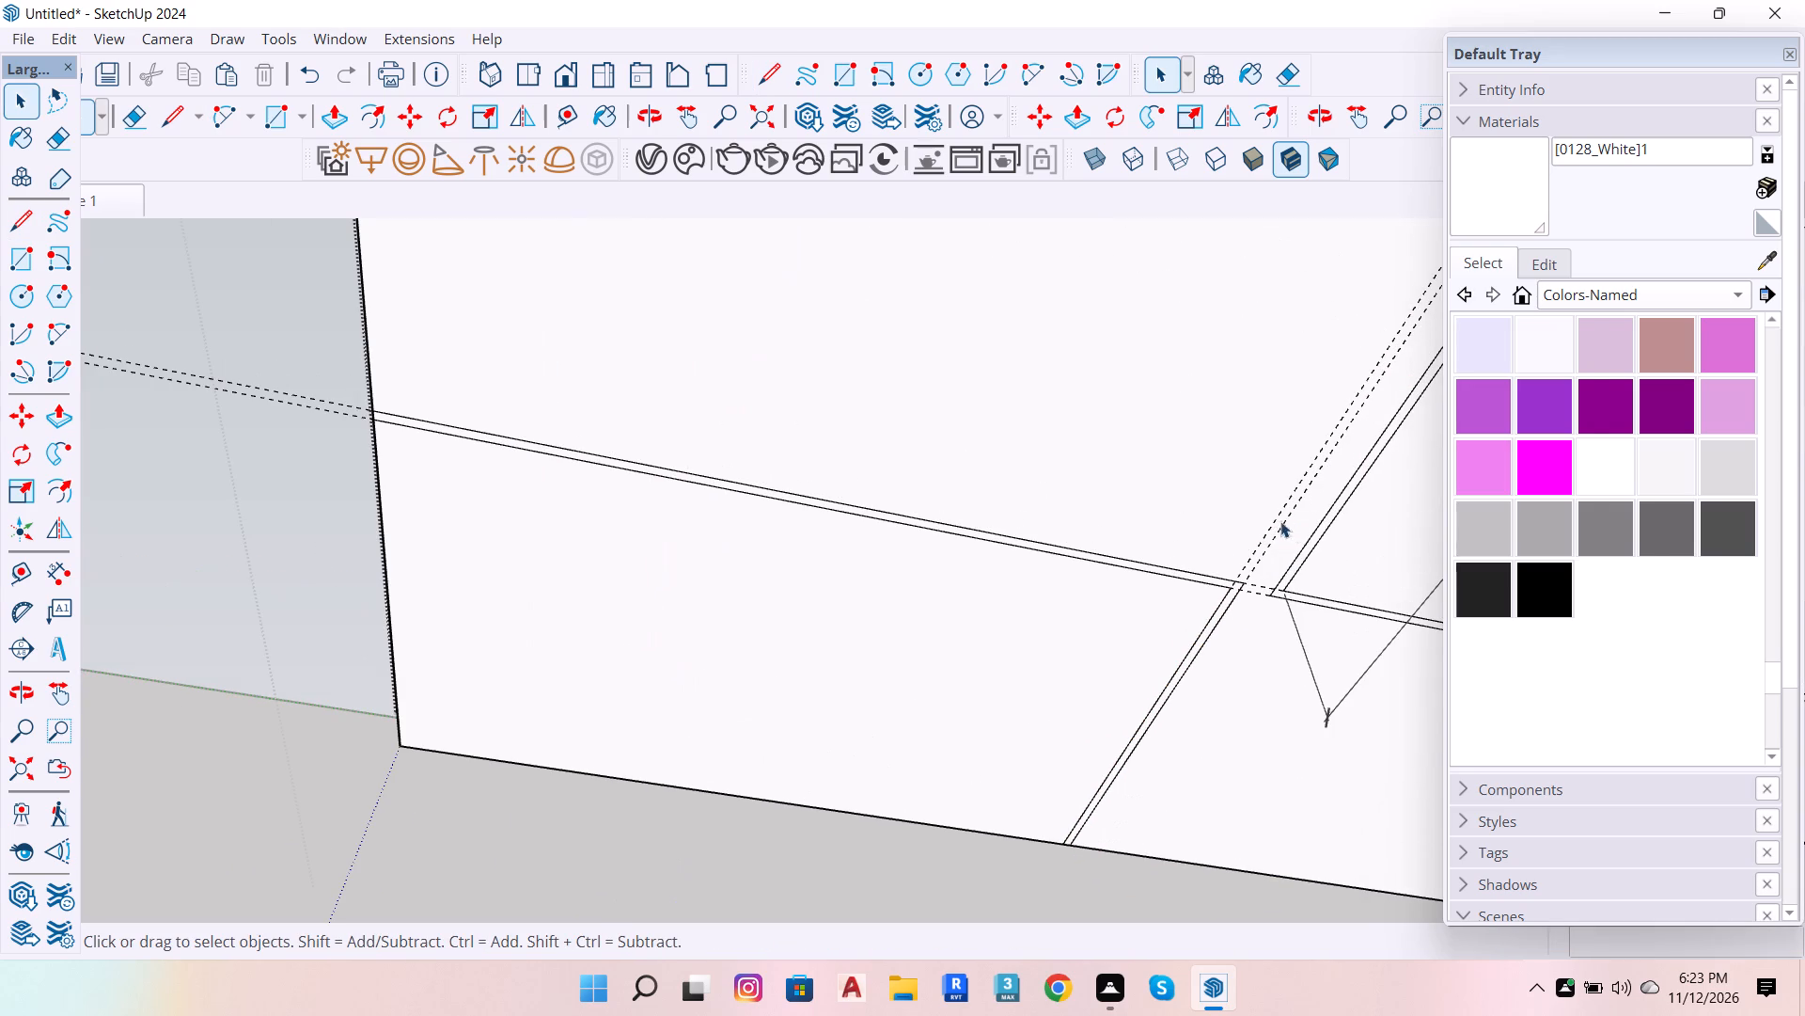
# Erase the guides crossing at the second L-shaped strip's corner.
pyautogui.scroll(6, 1271, 595)
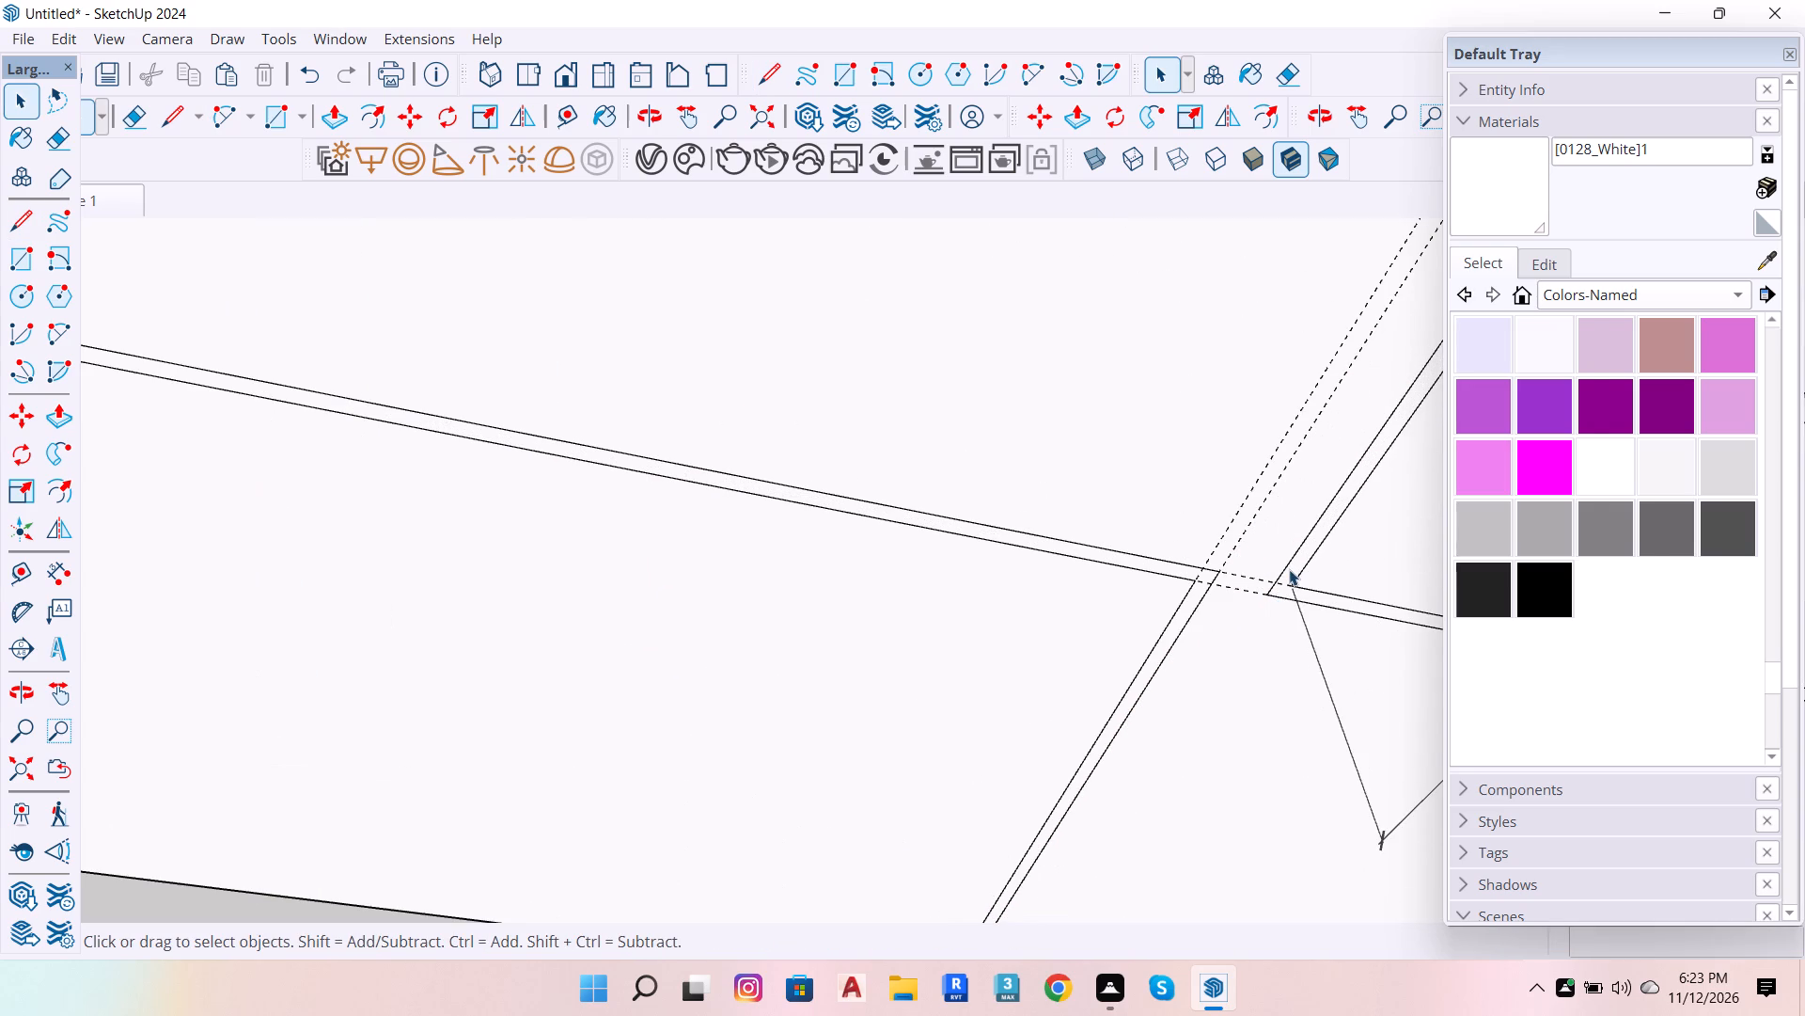
pyautogui.press('e')
pyautogui.moveTo(1245, 512); pyautogui.dragTo(1264, 527)
pyautogui.moveTo(1264, 543); pyautogui.dragTo(1254, 609)
pyautogui.scroll(-5, 1167, 625)
pyautogui.press('space')
# Make each of the two L-shaped strips, with its edges, a separate group.
pyautogui.scroll(11, 1169, 625)
pyautogui.doubleClick(1184, 611)
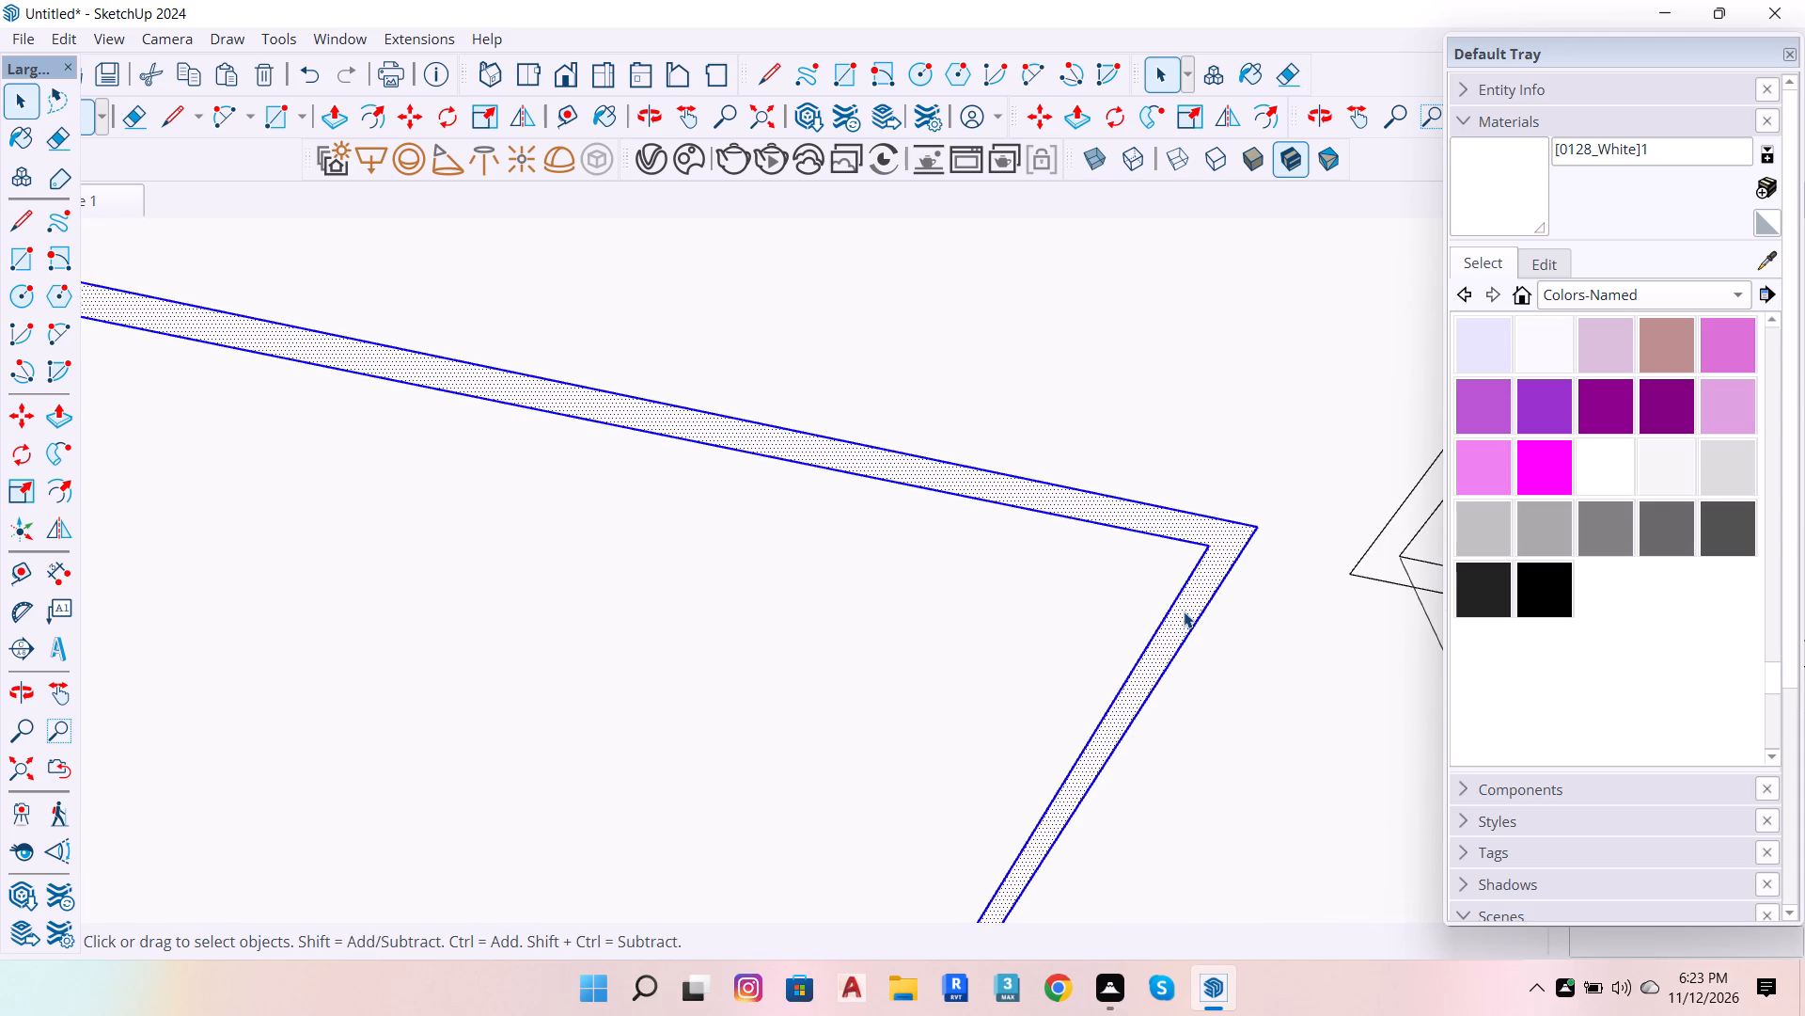
pyautogui.rightClick(1184, 611)
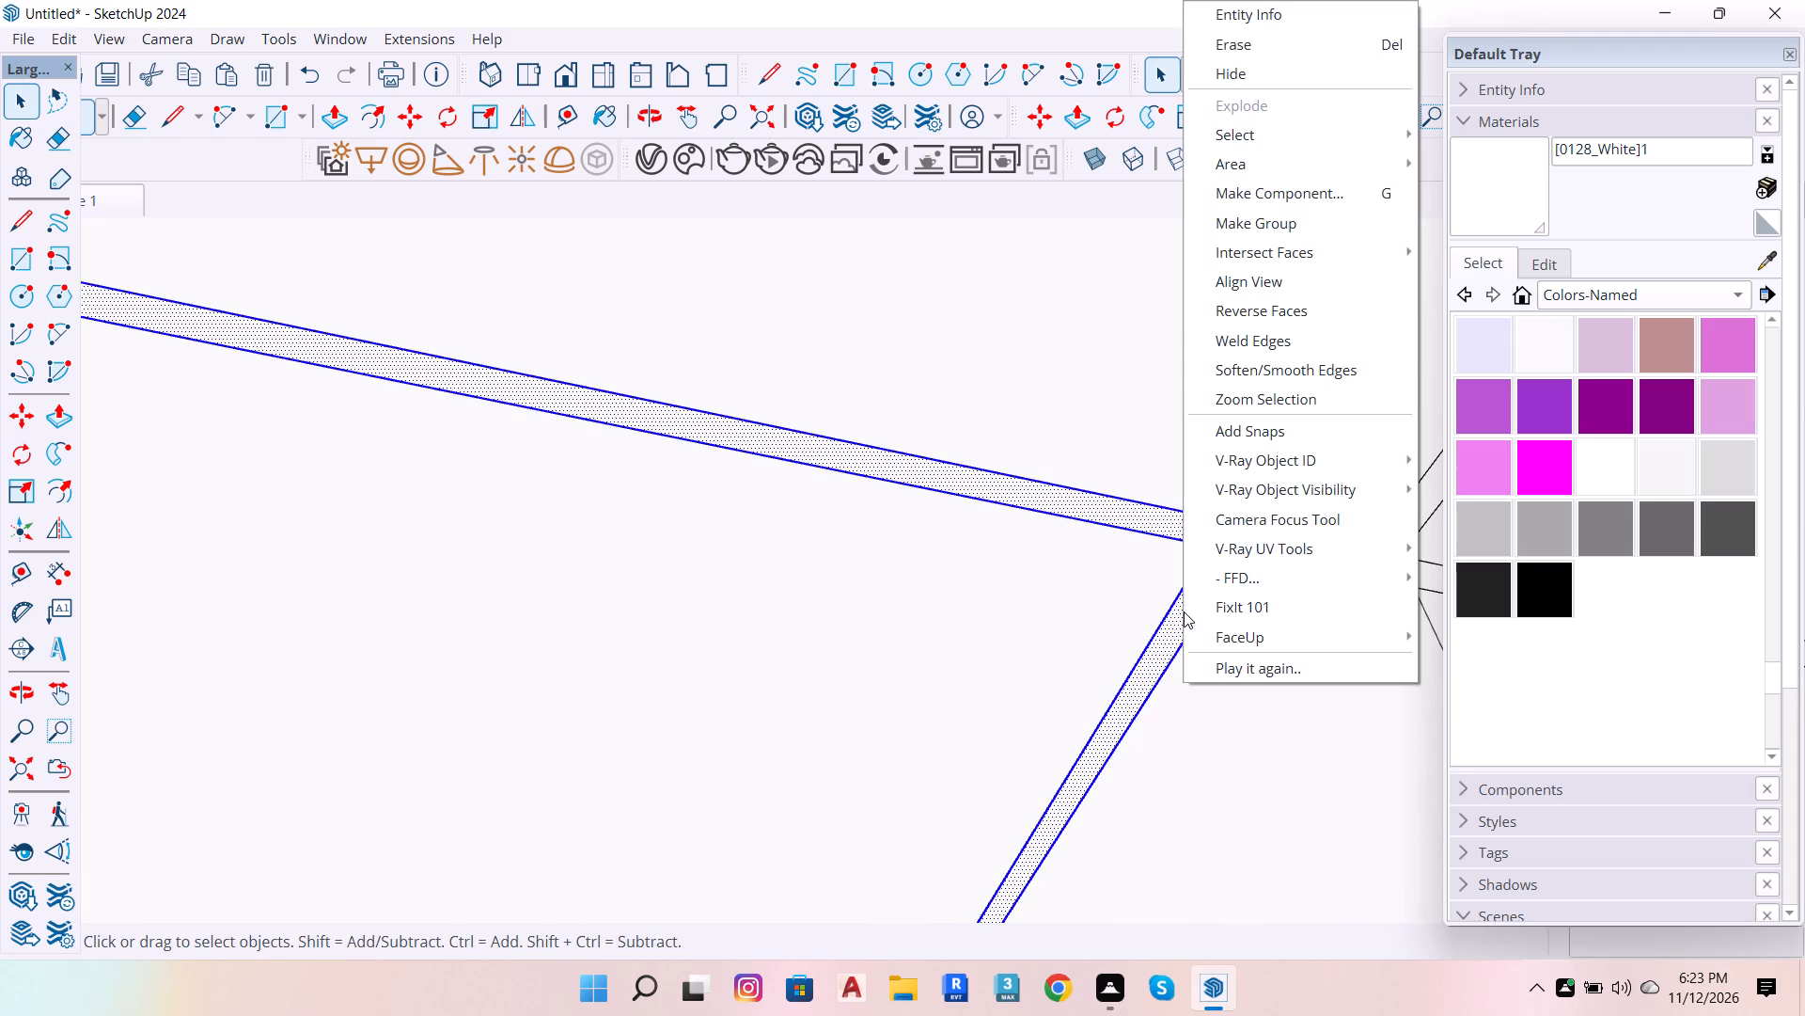
pyautogui.click(1268, 228)
pyautogui.scroll(-6, 999, 353)
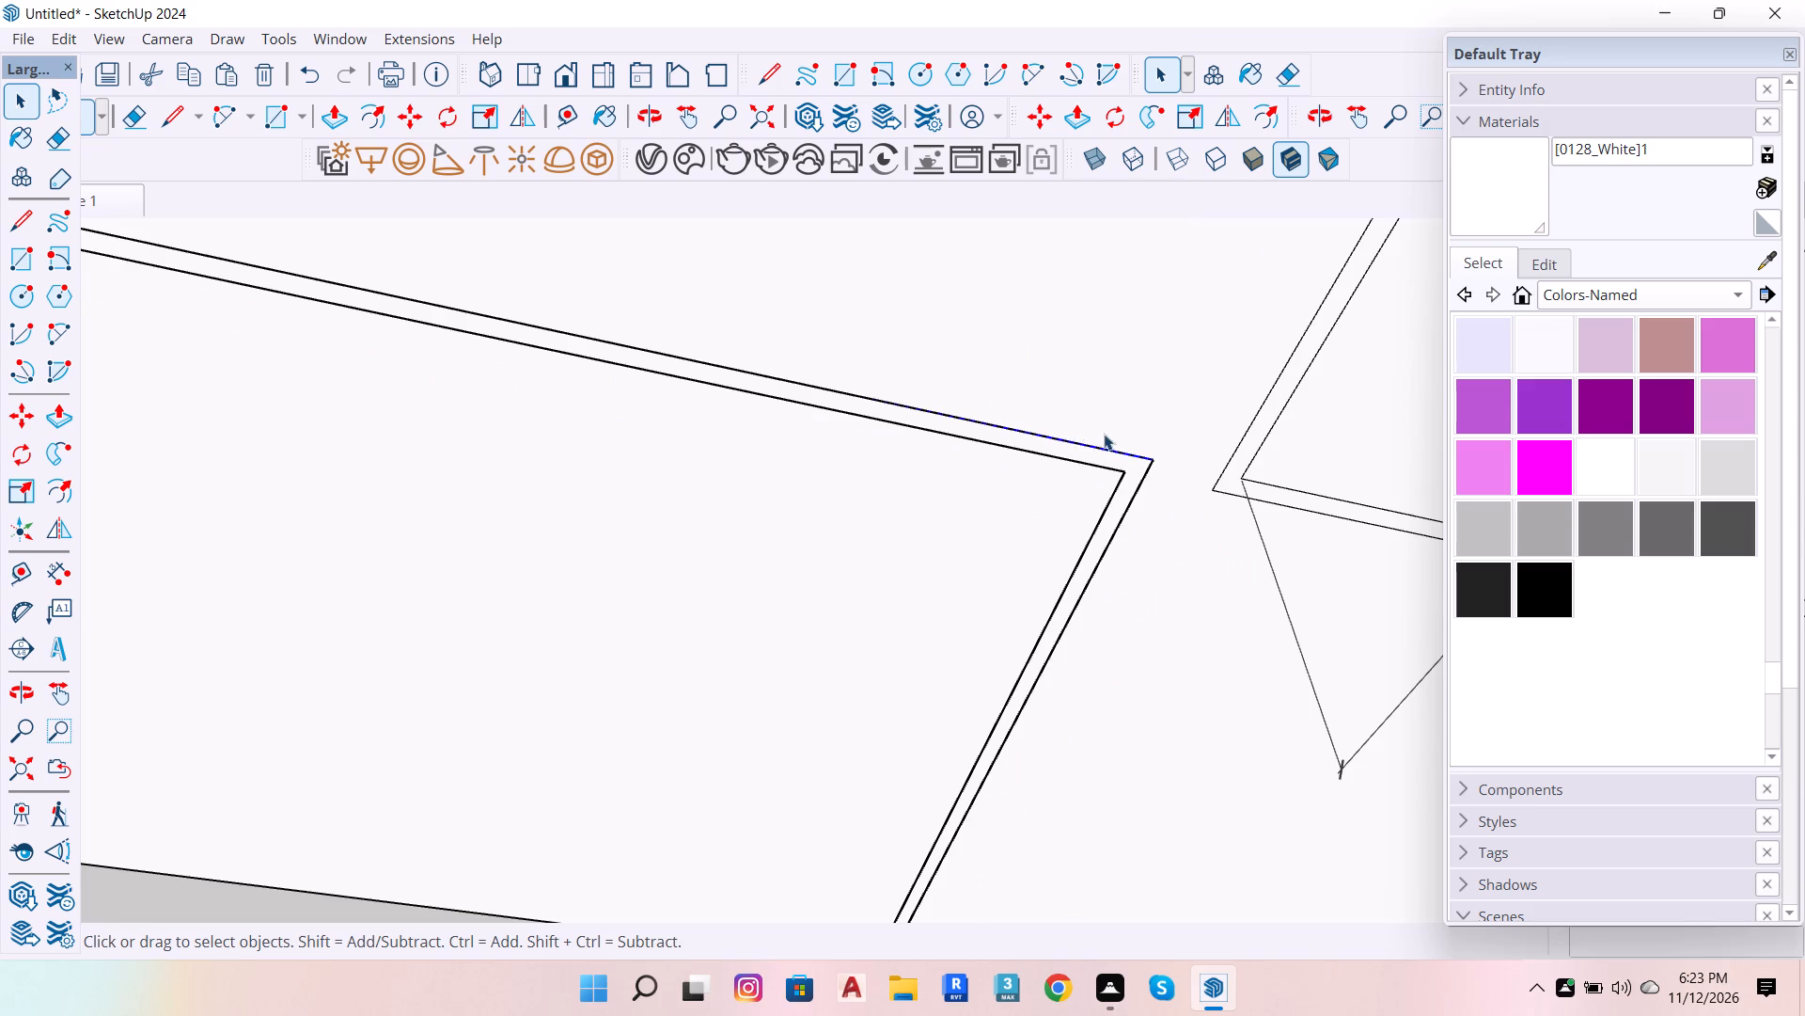
pyautogui.scroll(4, 1256, 452)
pyautogui.doubleClick(1248, 434)
pyautogui.rightClick(1248, 434)
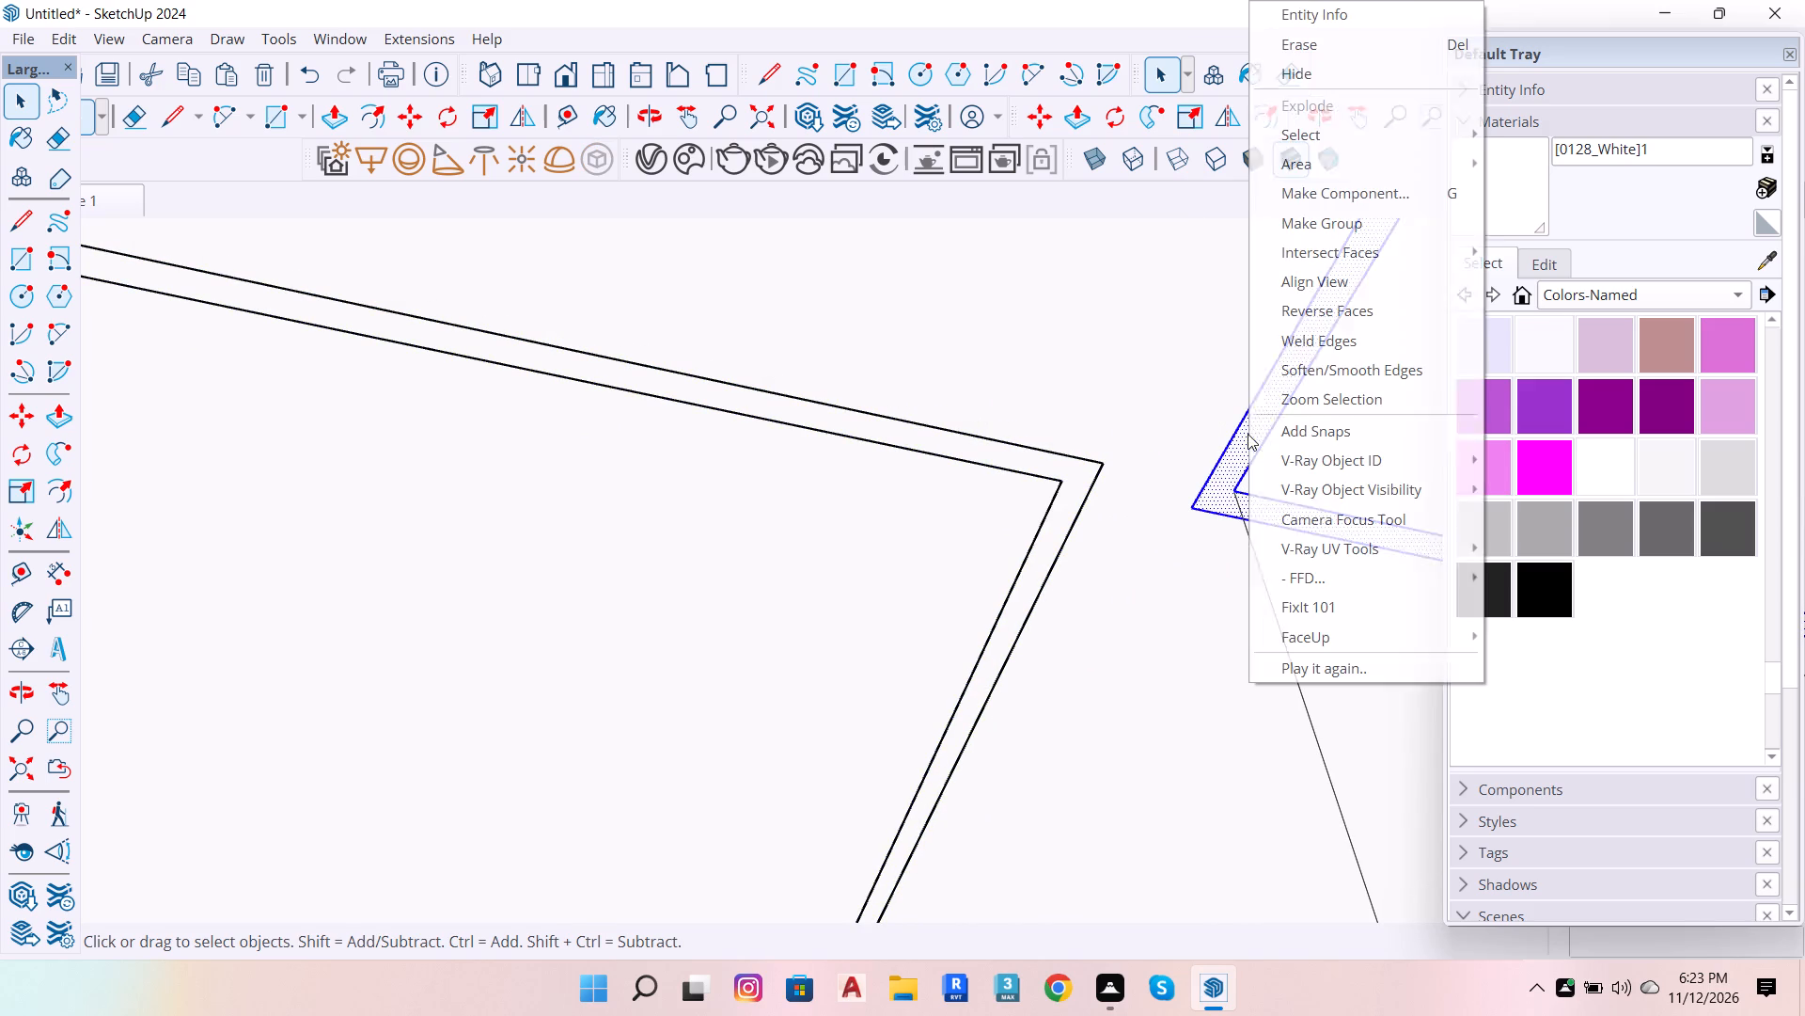
pyautogui.click(1304, 227)
# Push/Pull the slab's underside face between the two L-shaped strips outward by 2".
pyautogui.scroll(-5, 1188, 395)
pyautogui.doubleClick(1165, 397)
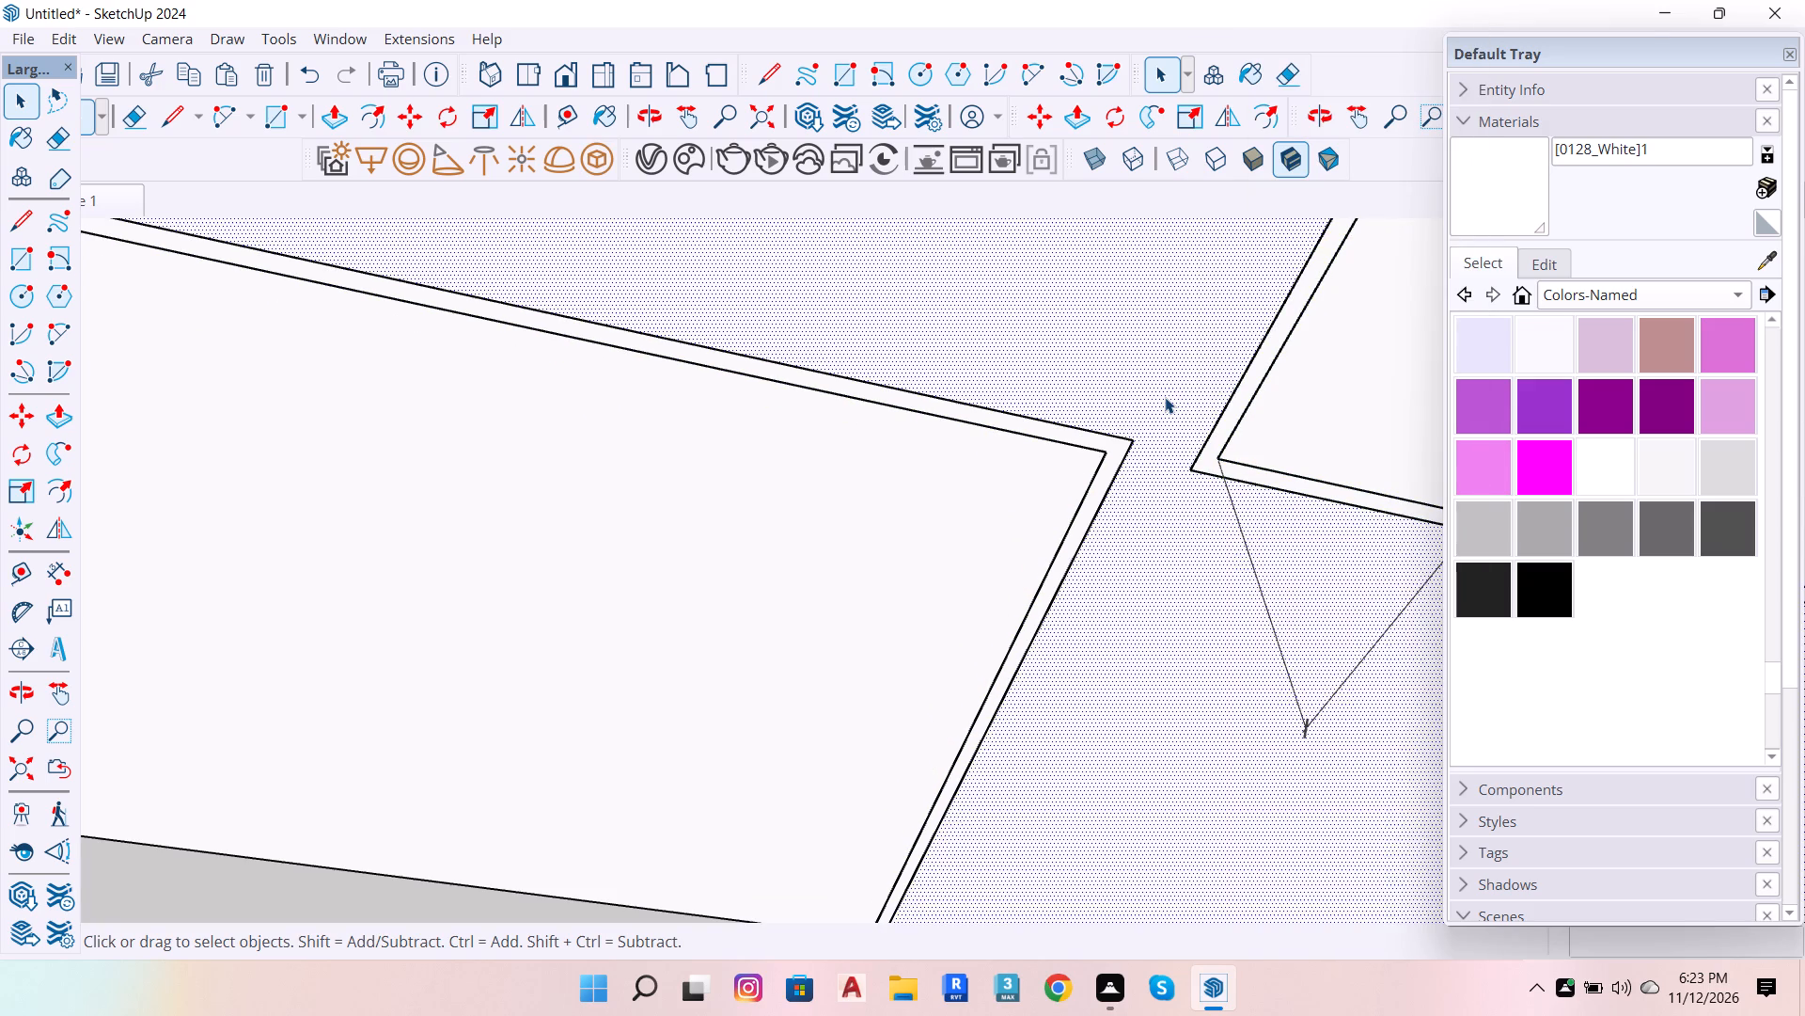
pyautogui.scroll(-7, 1165, 397)
pyautogui.press('p')
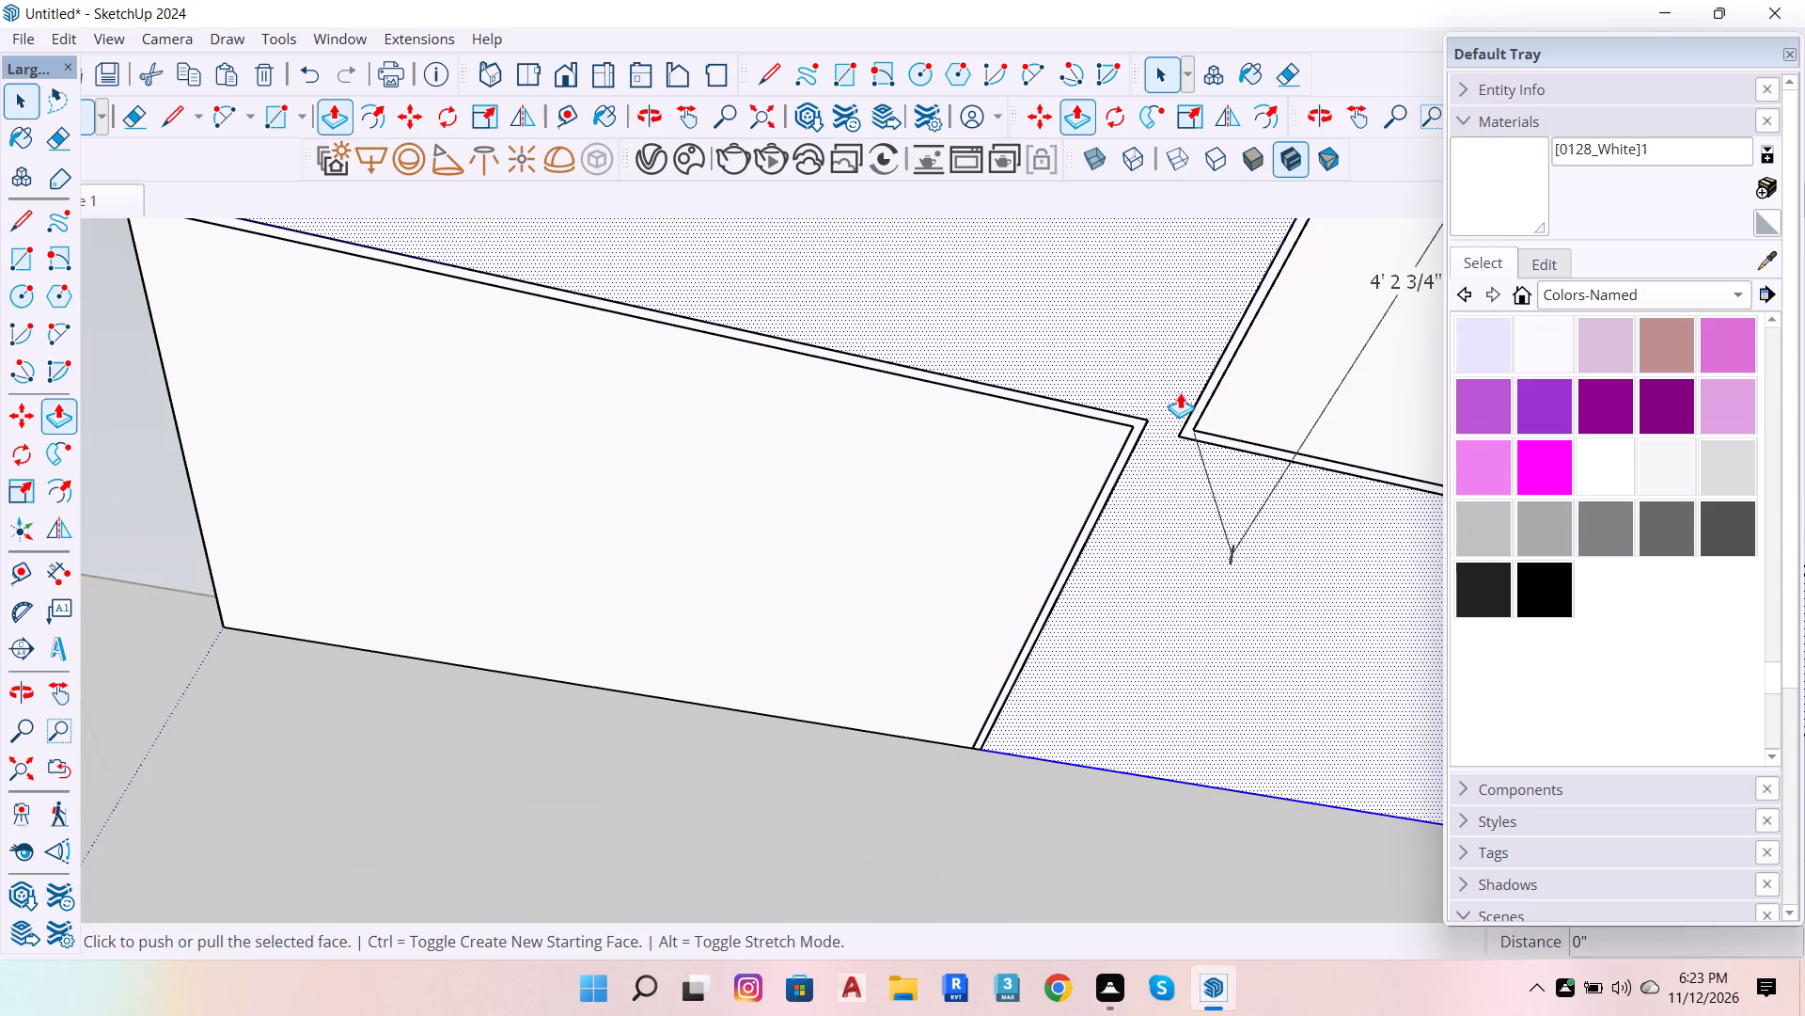
pyautogui.click(1180, 392)
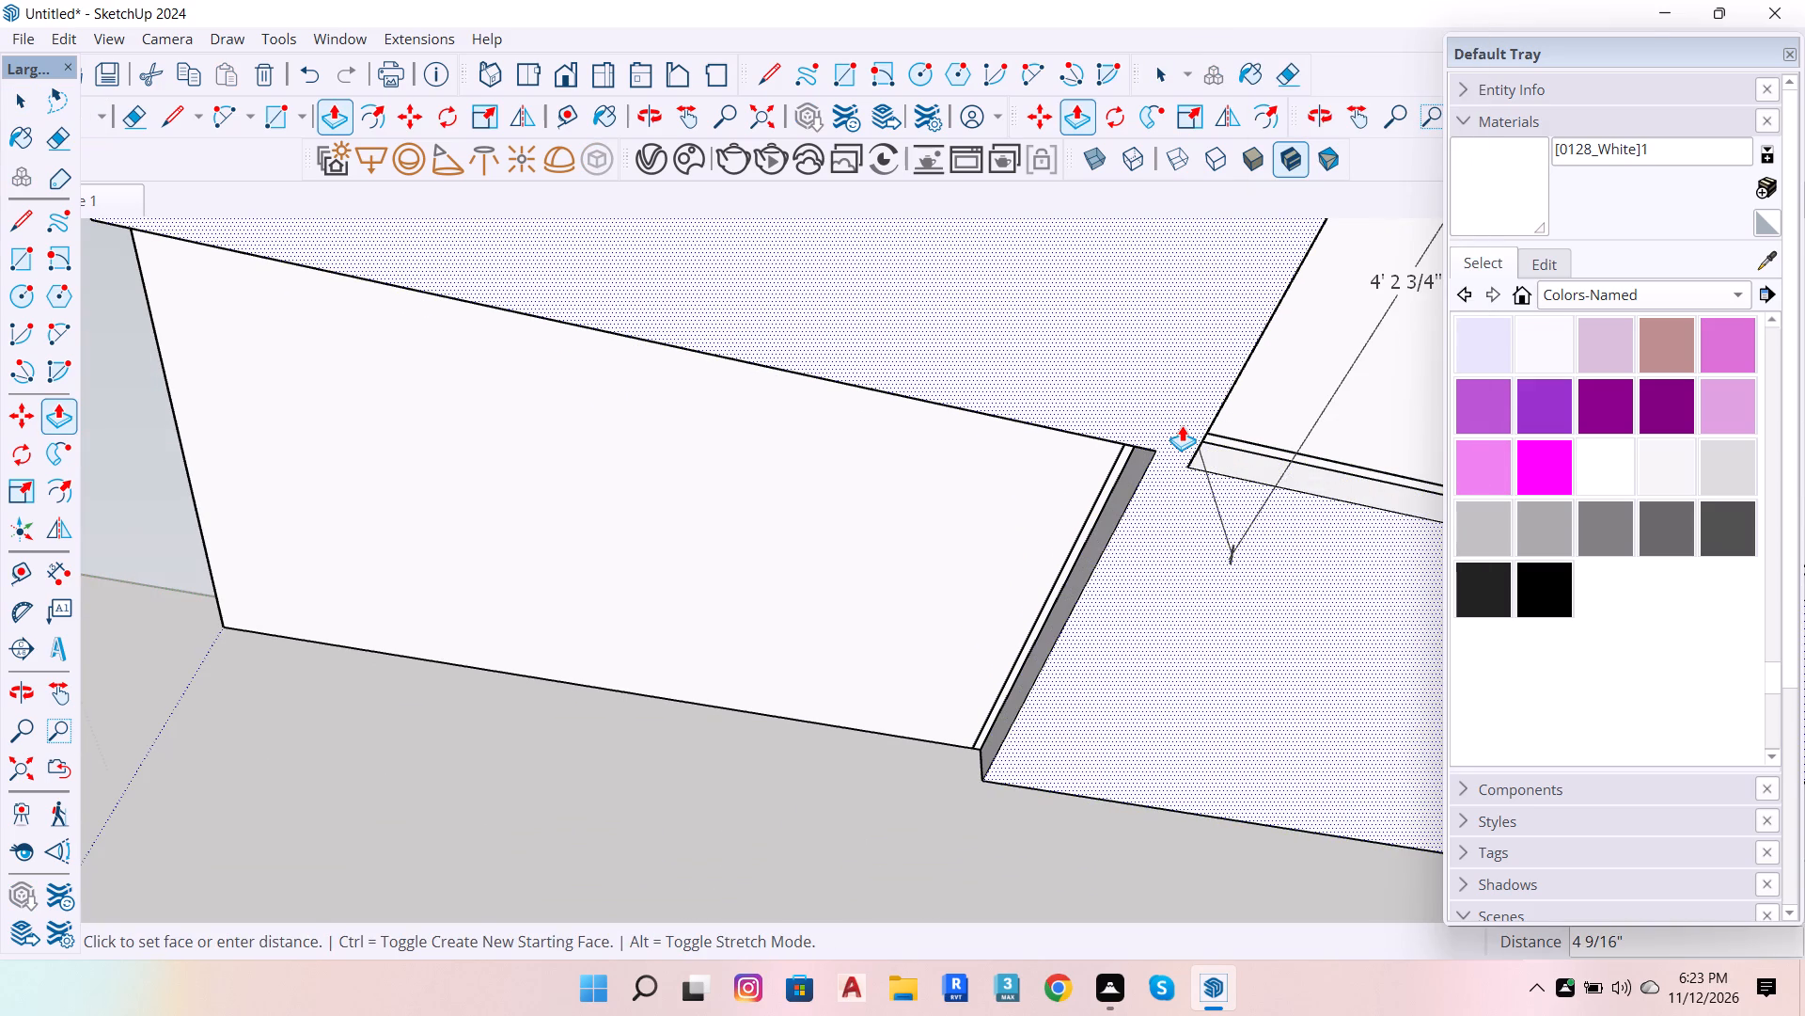
pyautogui.press('2')
pyautogui.press('Return')
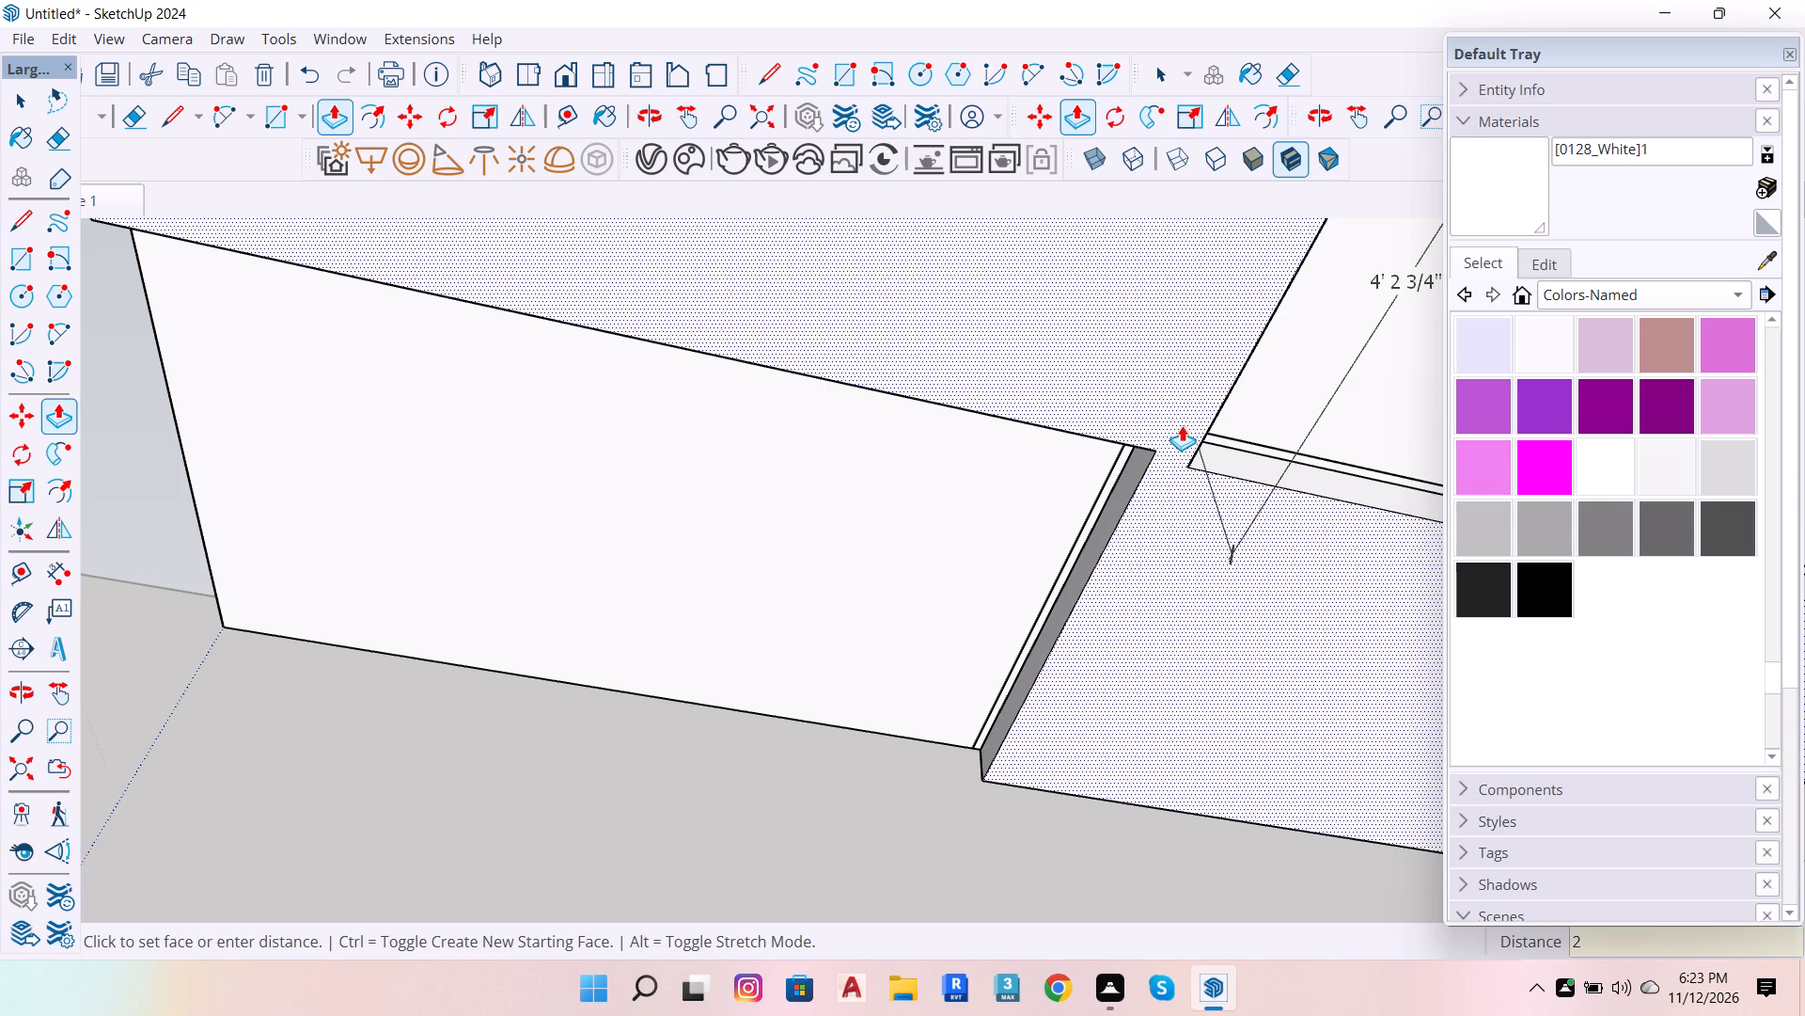
# Repeat the 2" Push/Pull on the two rectangular faces enclosed by the L-shaped strips so the strips sit in grooves.
pyautogui.doubleClick(1034, 481)
pyautogui.scroll(-2, 836, 500)
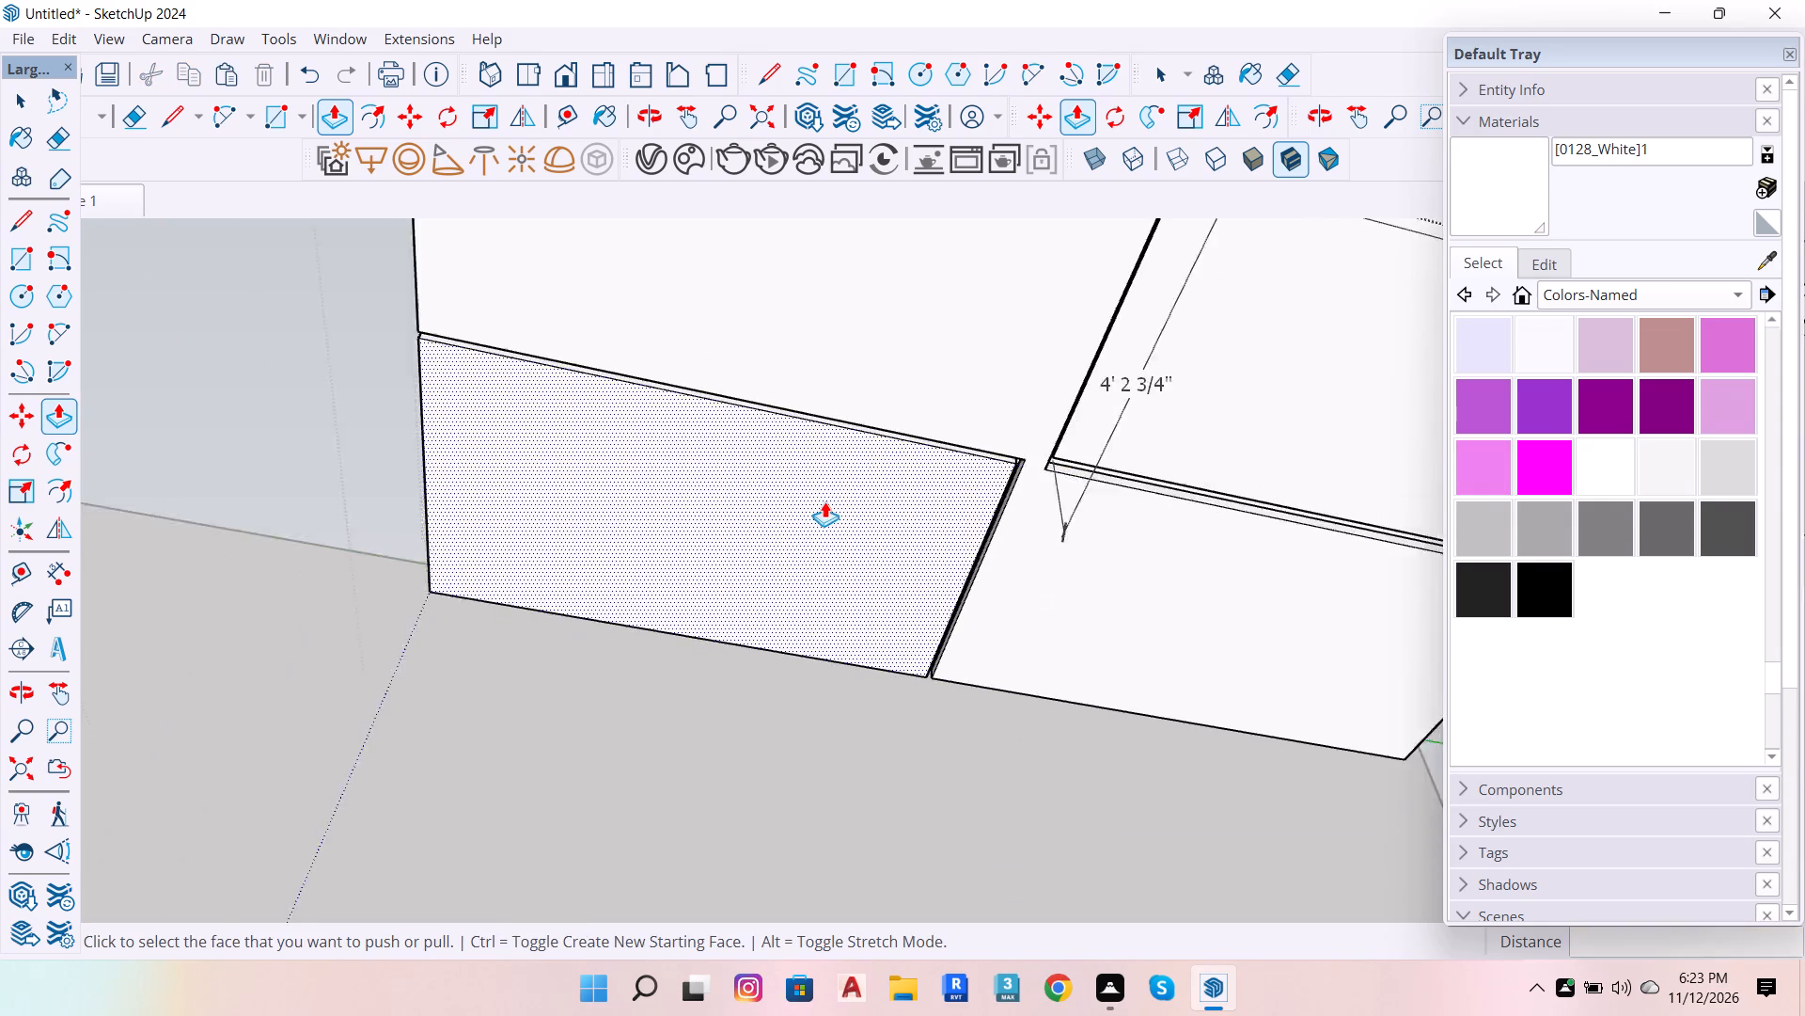
pyautogui.scroll(-10, 824, 501)
pyautogui.click(1145, 426)
pyautogui.click(1145, 426)
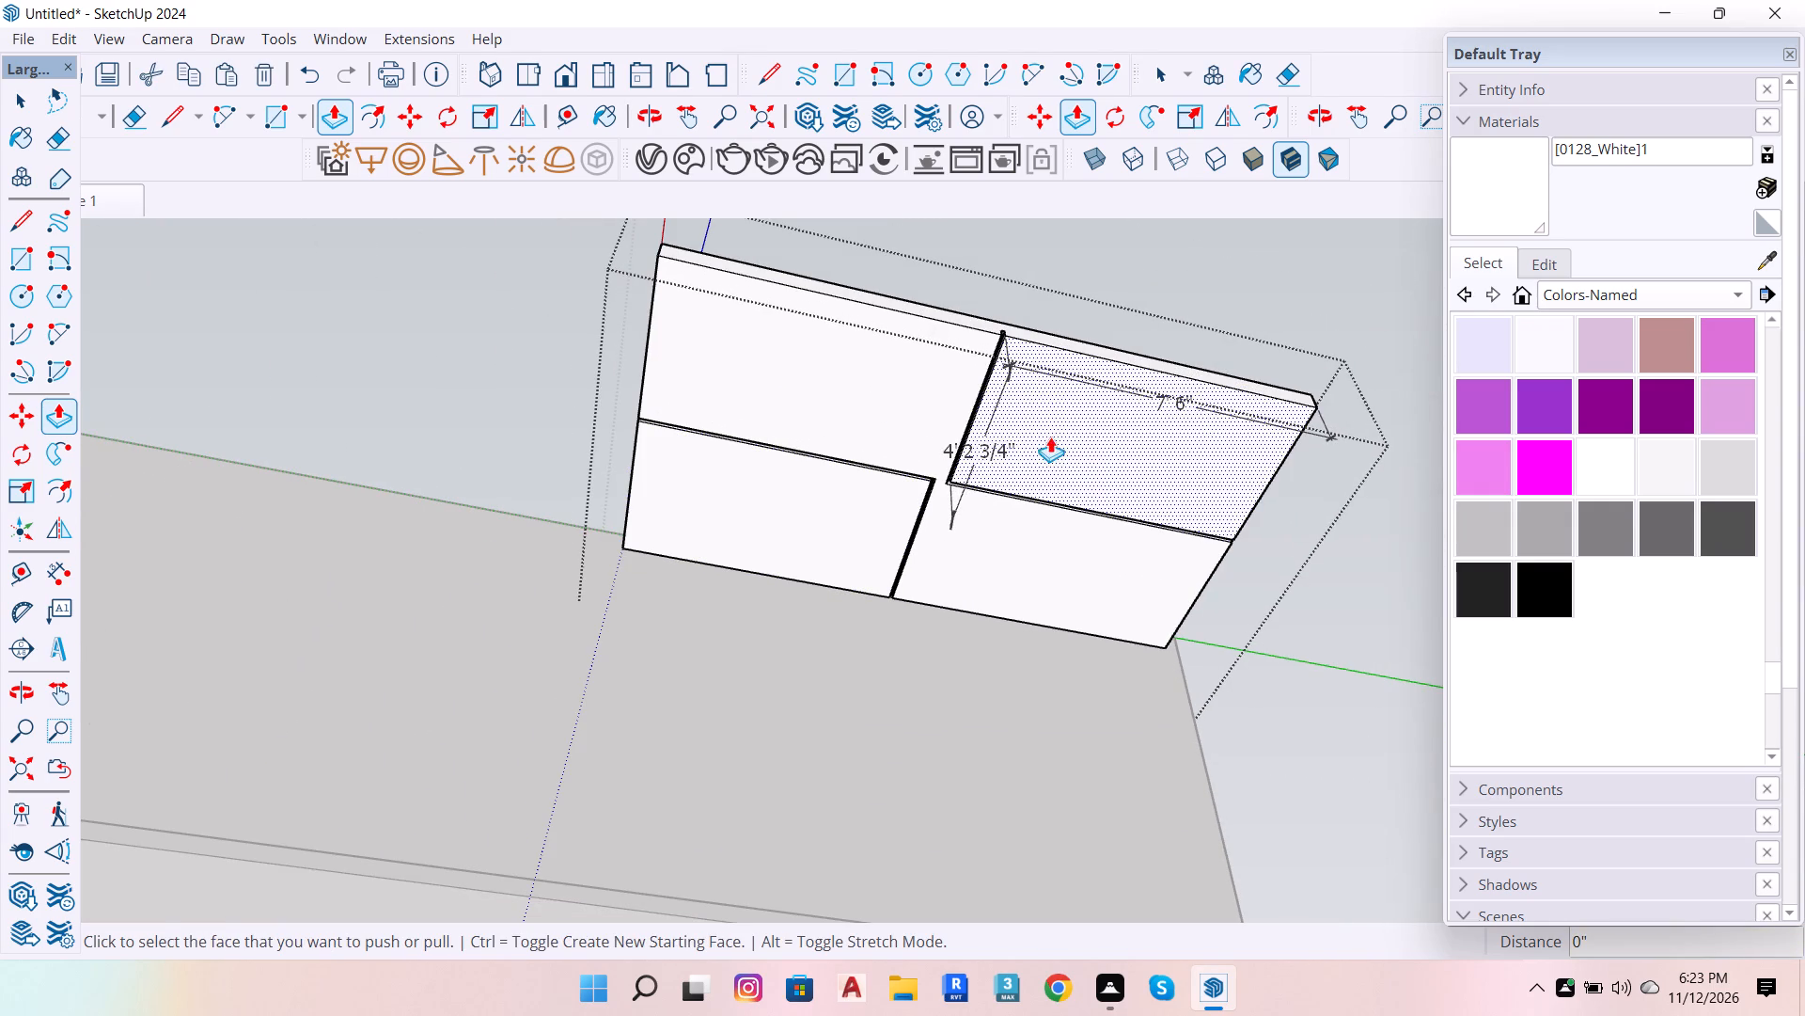
pyautogui.scroll(4, 1045, 394)
pyautogui.press('space')
# Erase the 7' 6" and 4' 2 3/4" dimensions at the first L-shaped strip.
pyautogui.scroll(4, 1012, 336)
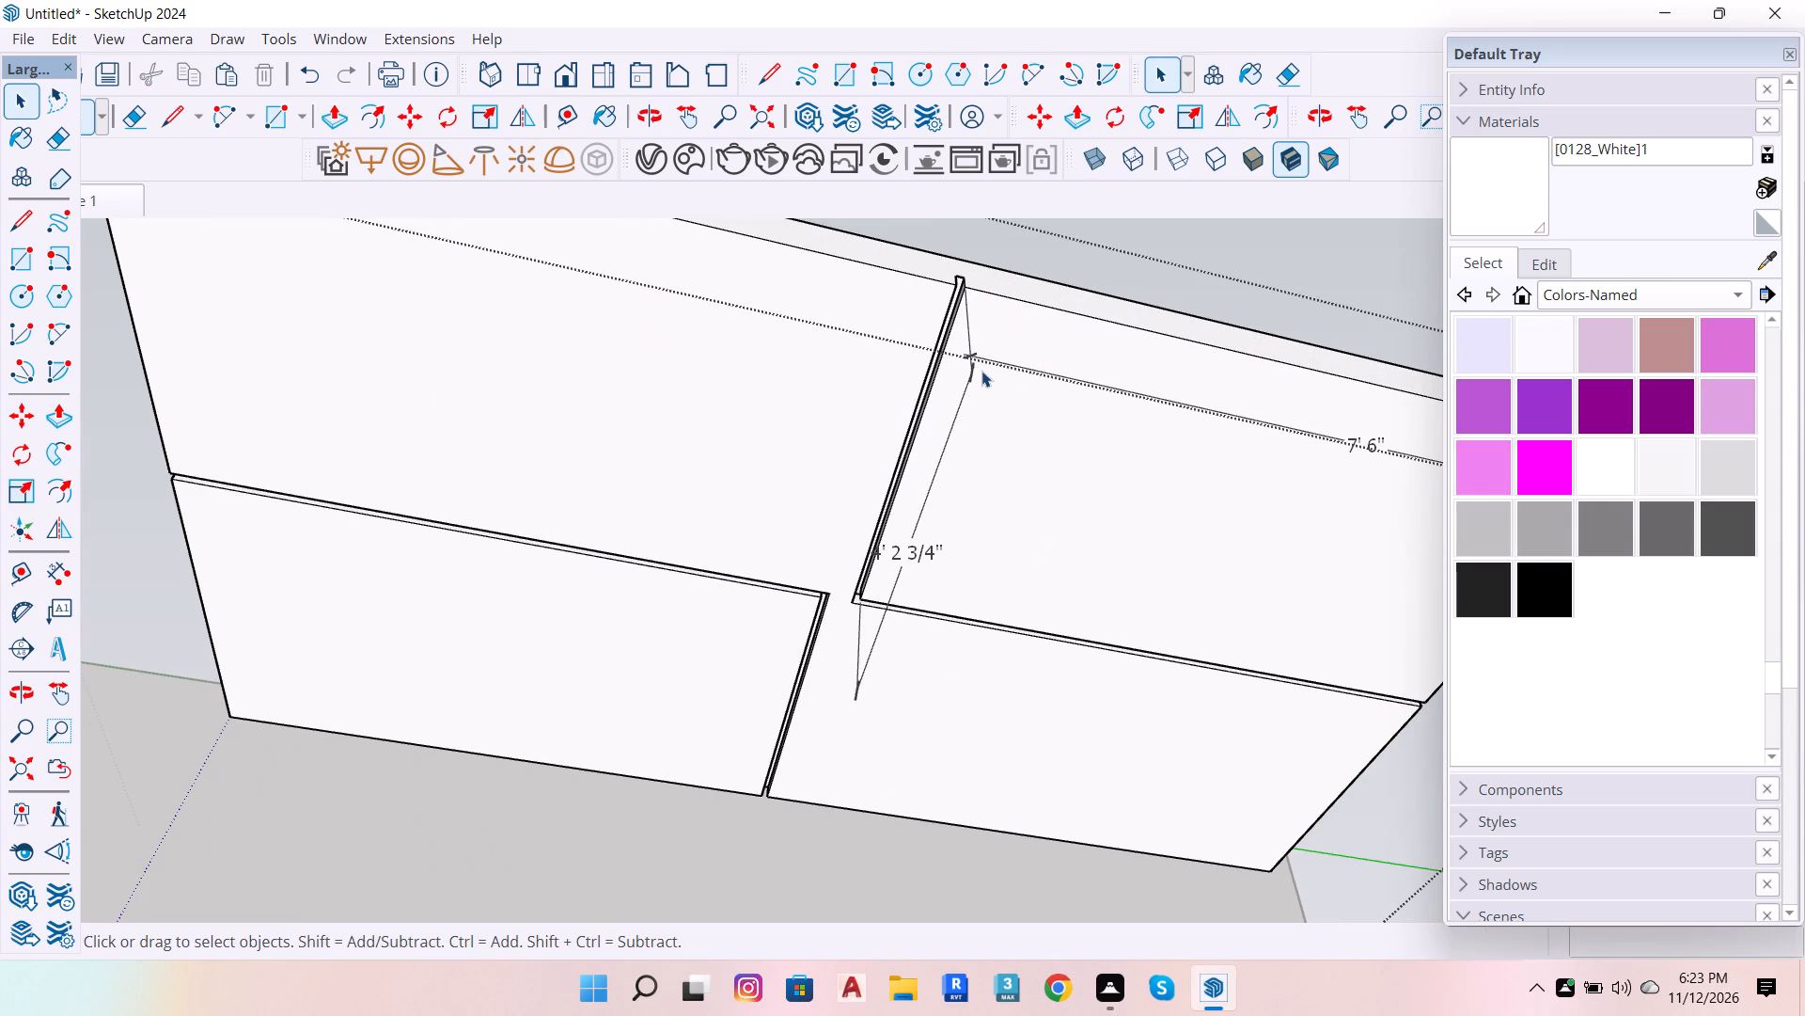
pyautogui.press('e')
pyautogui.moveTo(990, 358); pyautogui.dragTo(965, 388)
pyautogui.scroll(-3, 965, 387)
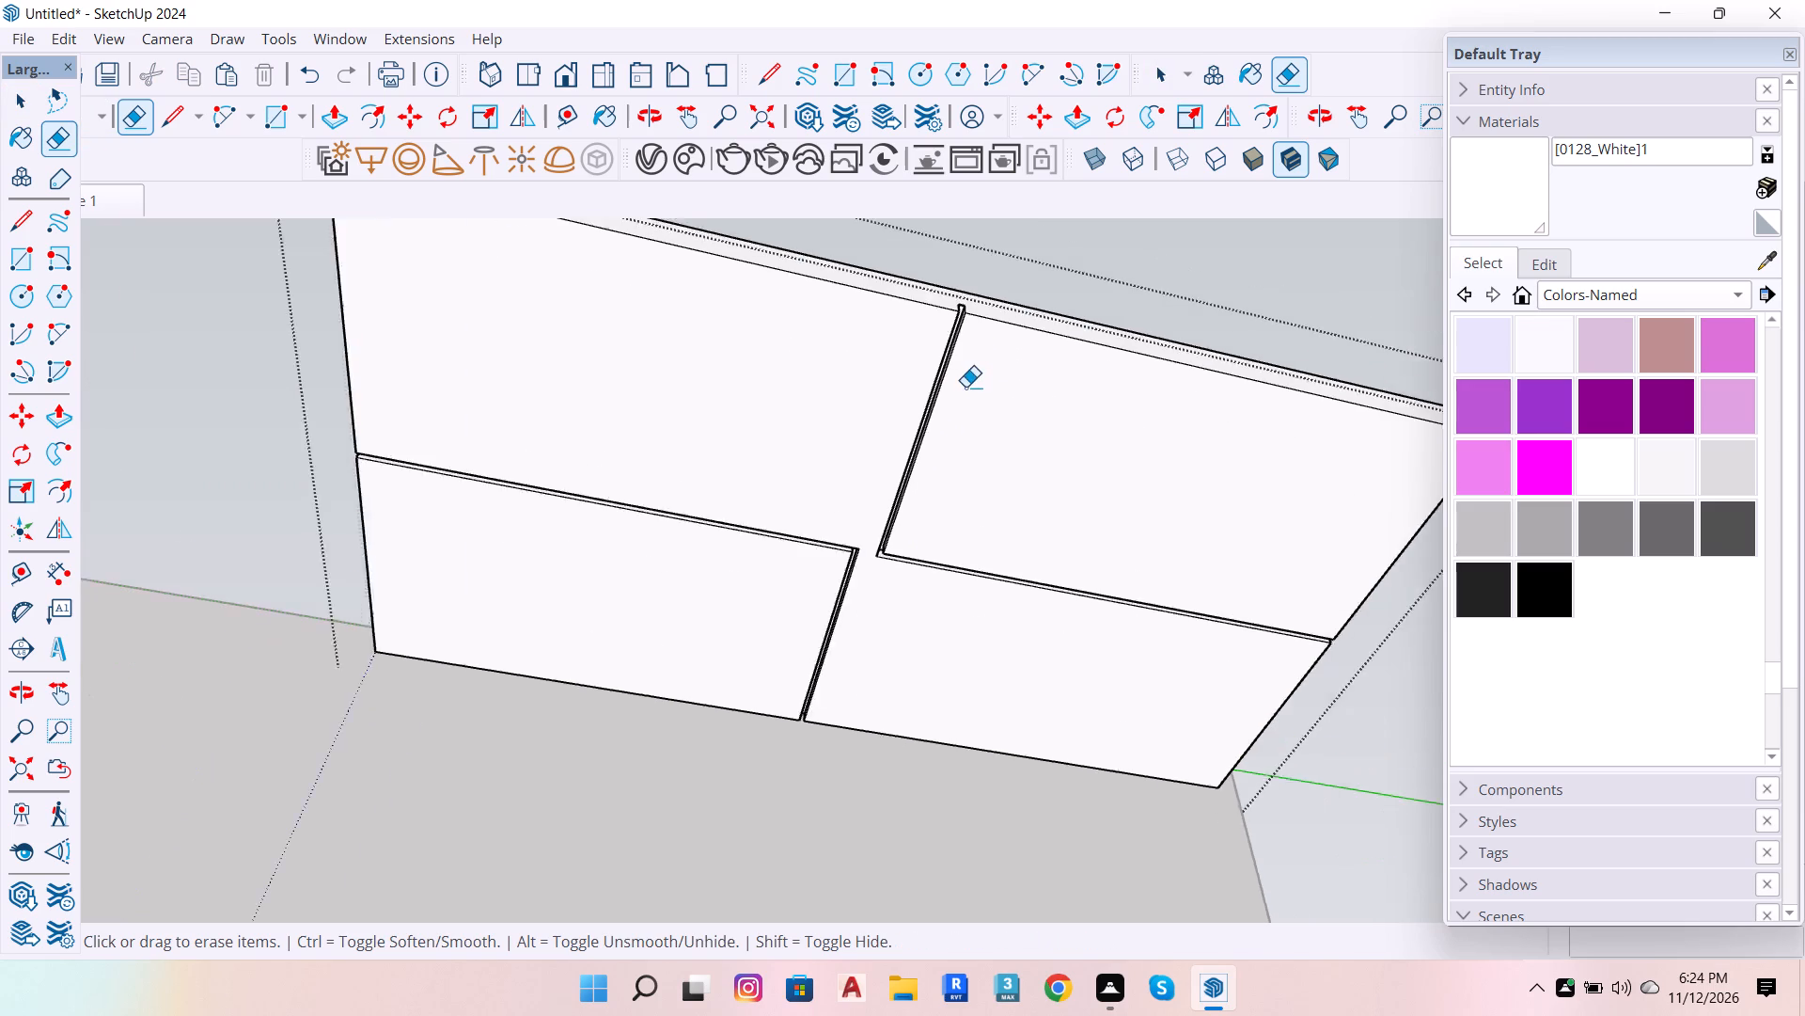
pyautogui.scroll(-3, 965, 387)
pyautogui.press('space')
# Convert the first L-shaped strip group into a V-Ray mesh light.
pyautogui.scroll(19, 999, 343)
pyautogui.click(941, 323)
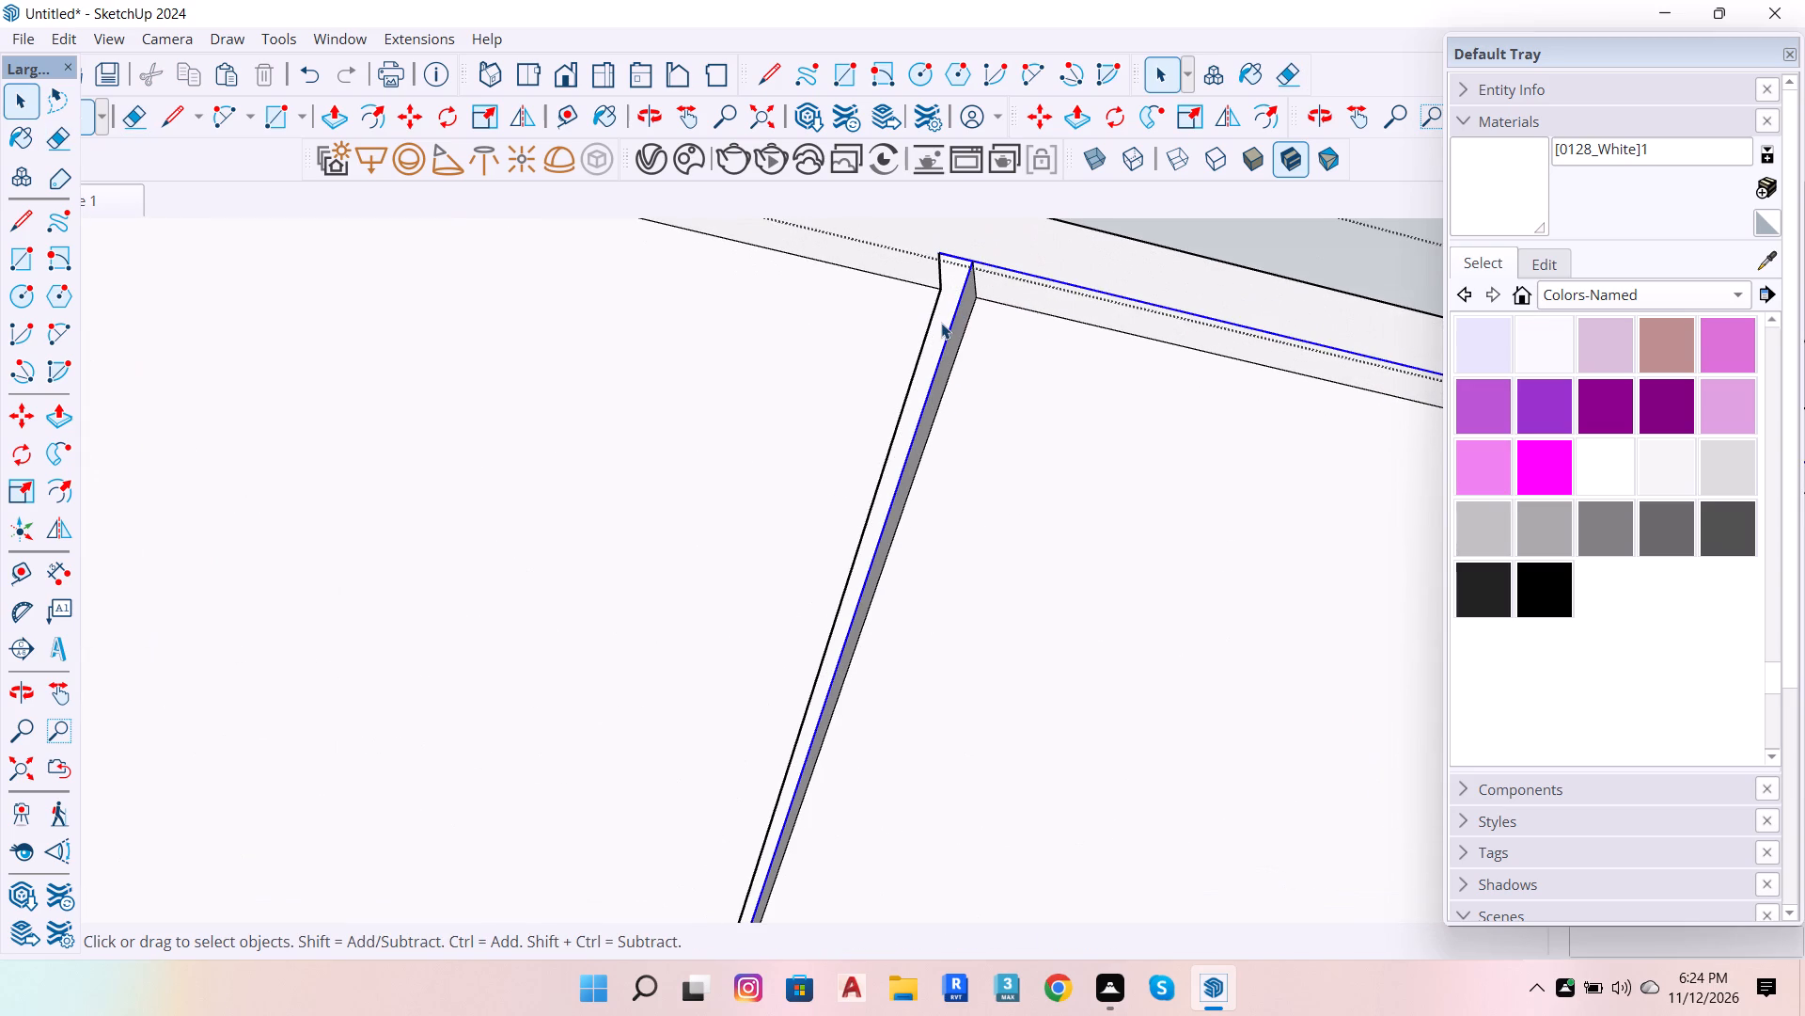
pyautogui.click(610, 150)
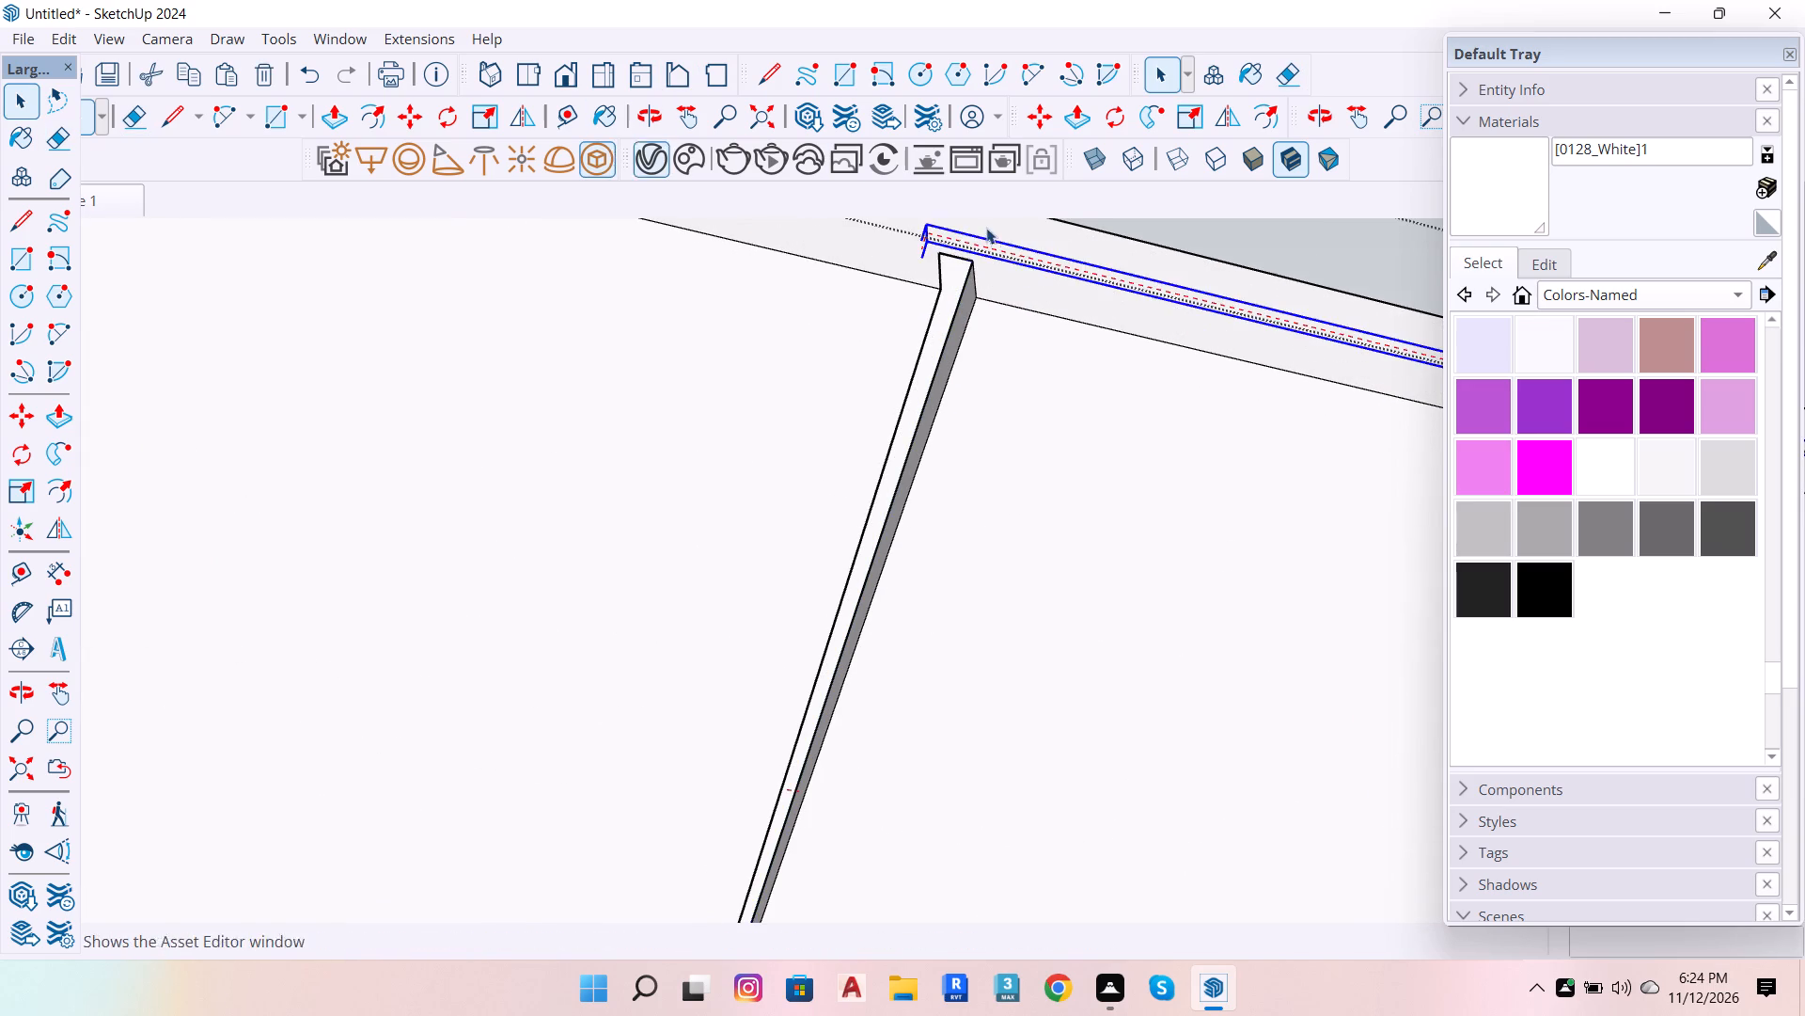
# Convert the second L-shaped strip group in the ceiling slab into a V-Ray mesh light and leave the slab's group.
pyautogui.scroll(-12, 1022, 285)
pyautogui.scroll(-14, 1132, 262)
pyautogui.scroll(2, 968, 514)
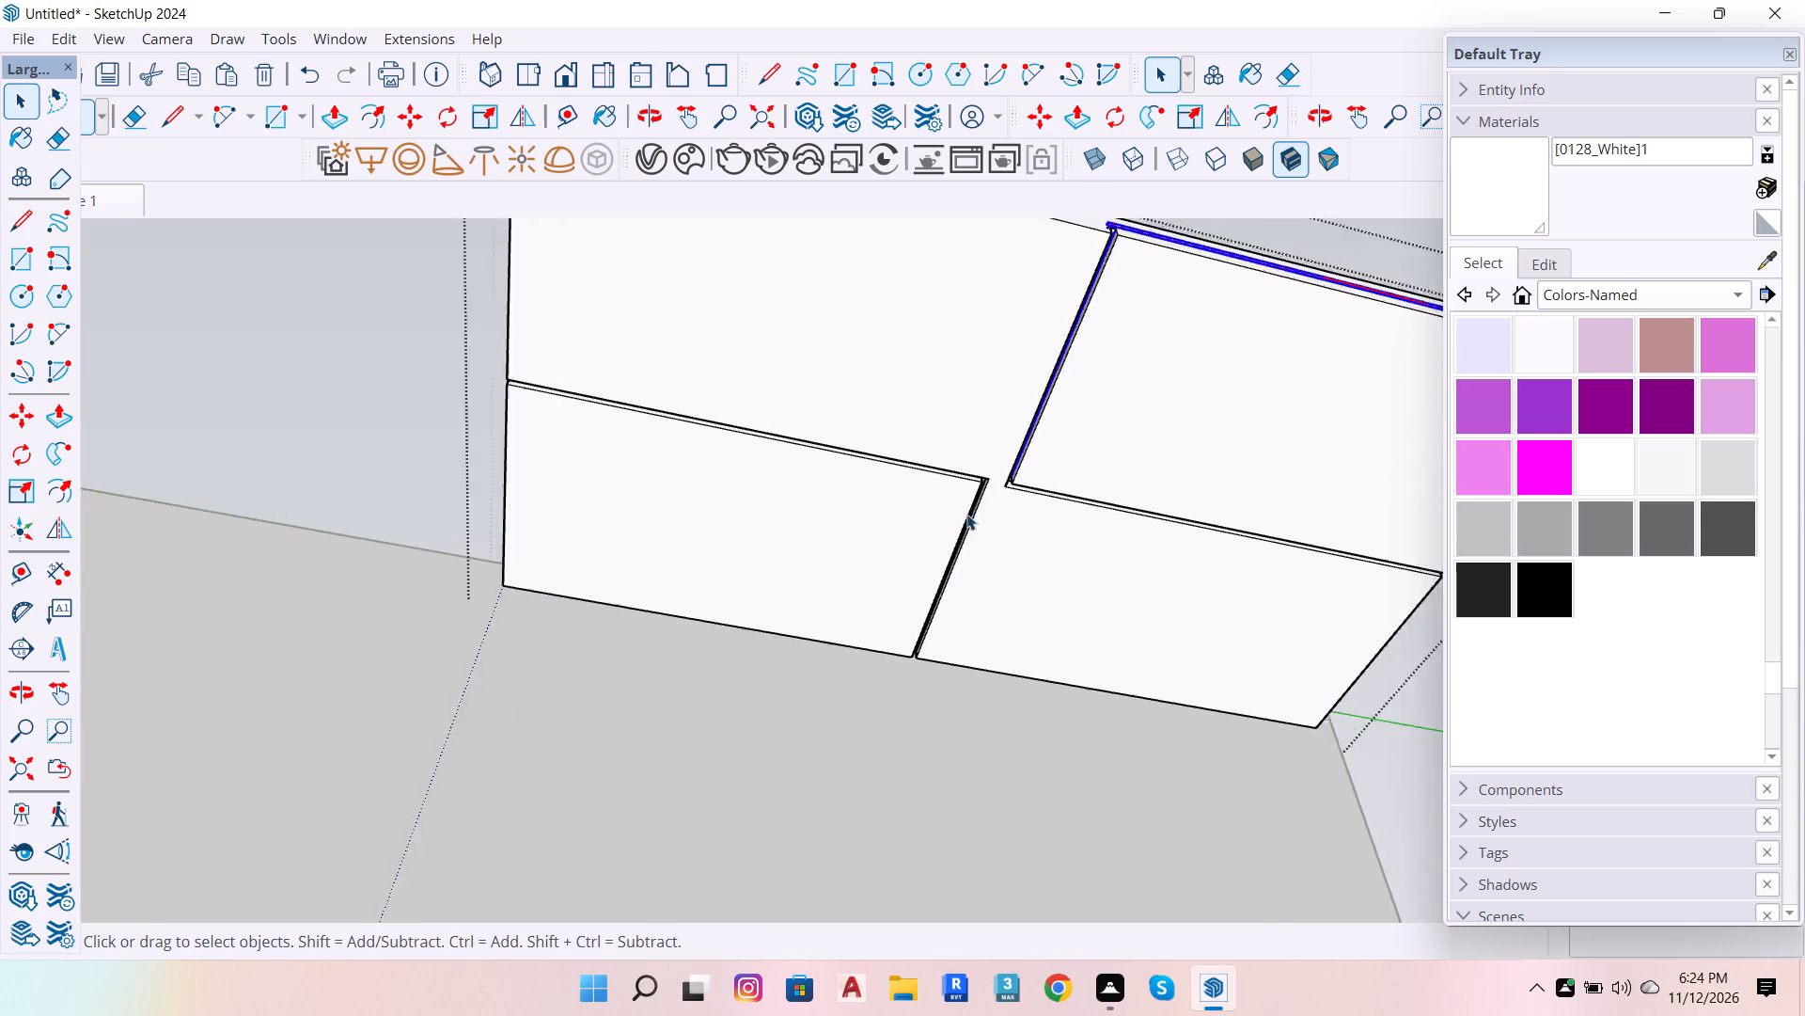
pyautogui.scroll(13, 966, 514)
pyautogui.scroll(-14, 1109, 379)
pyautogui.scroll(-1, 1041, 577)
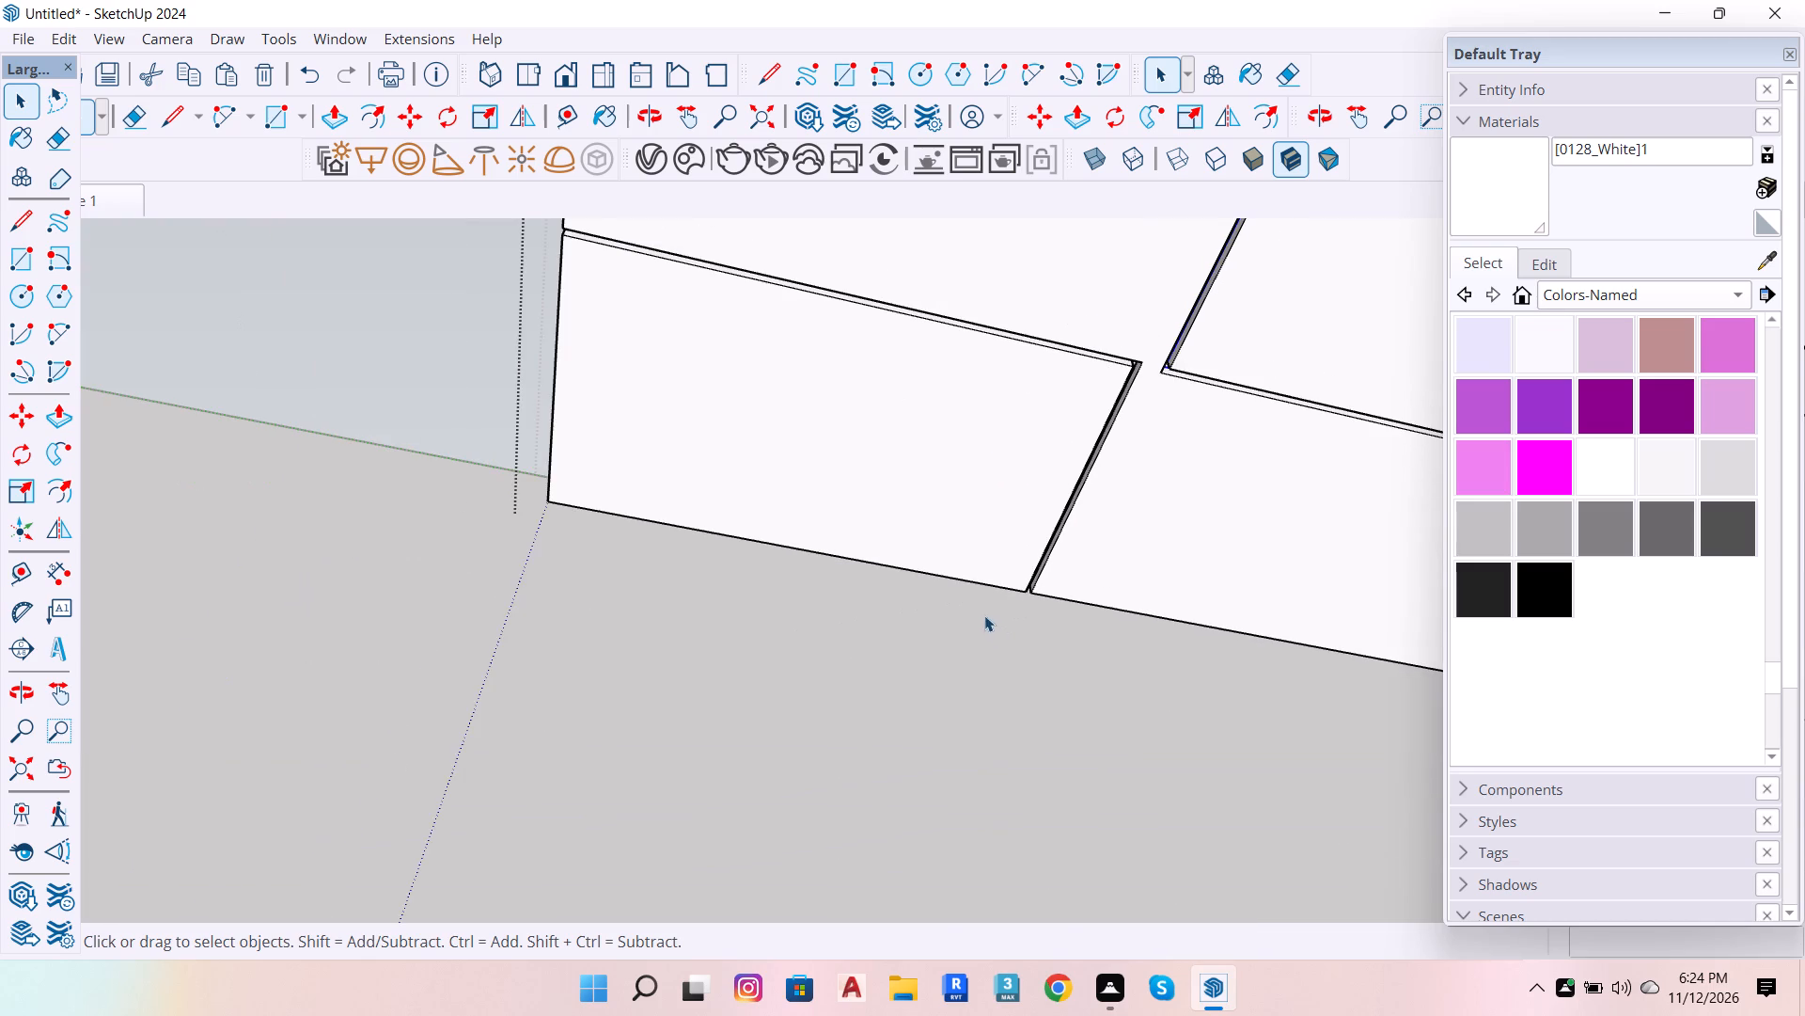
pyautogui.scroll(-6, 1074, 601)
pyautogui.scroll(20, 791, 408)
pyautogui.scroll(9, 791, 408)
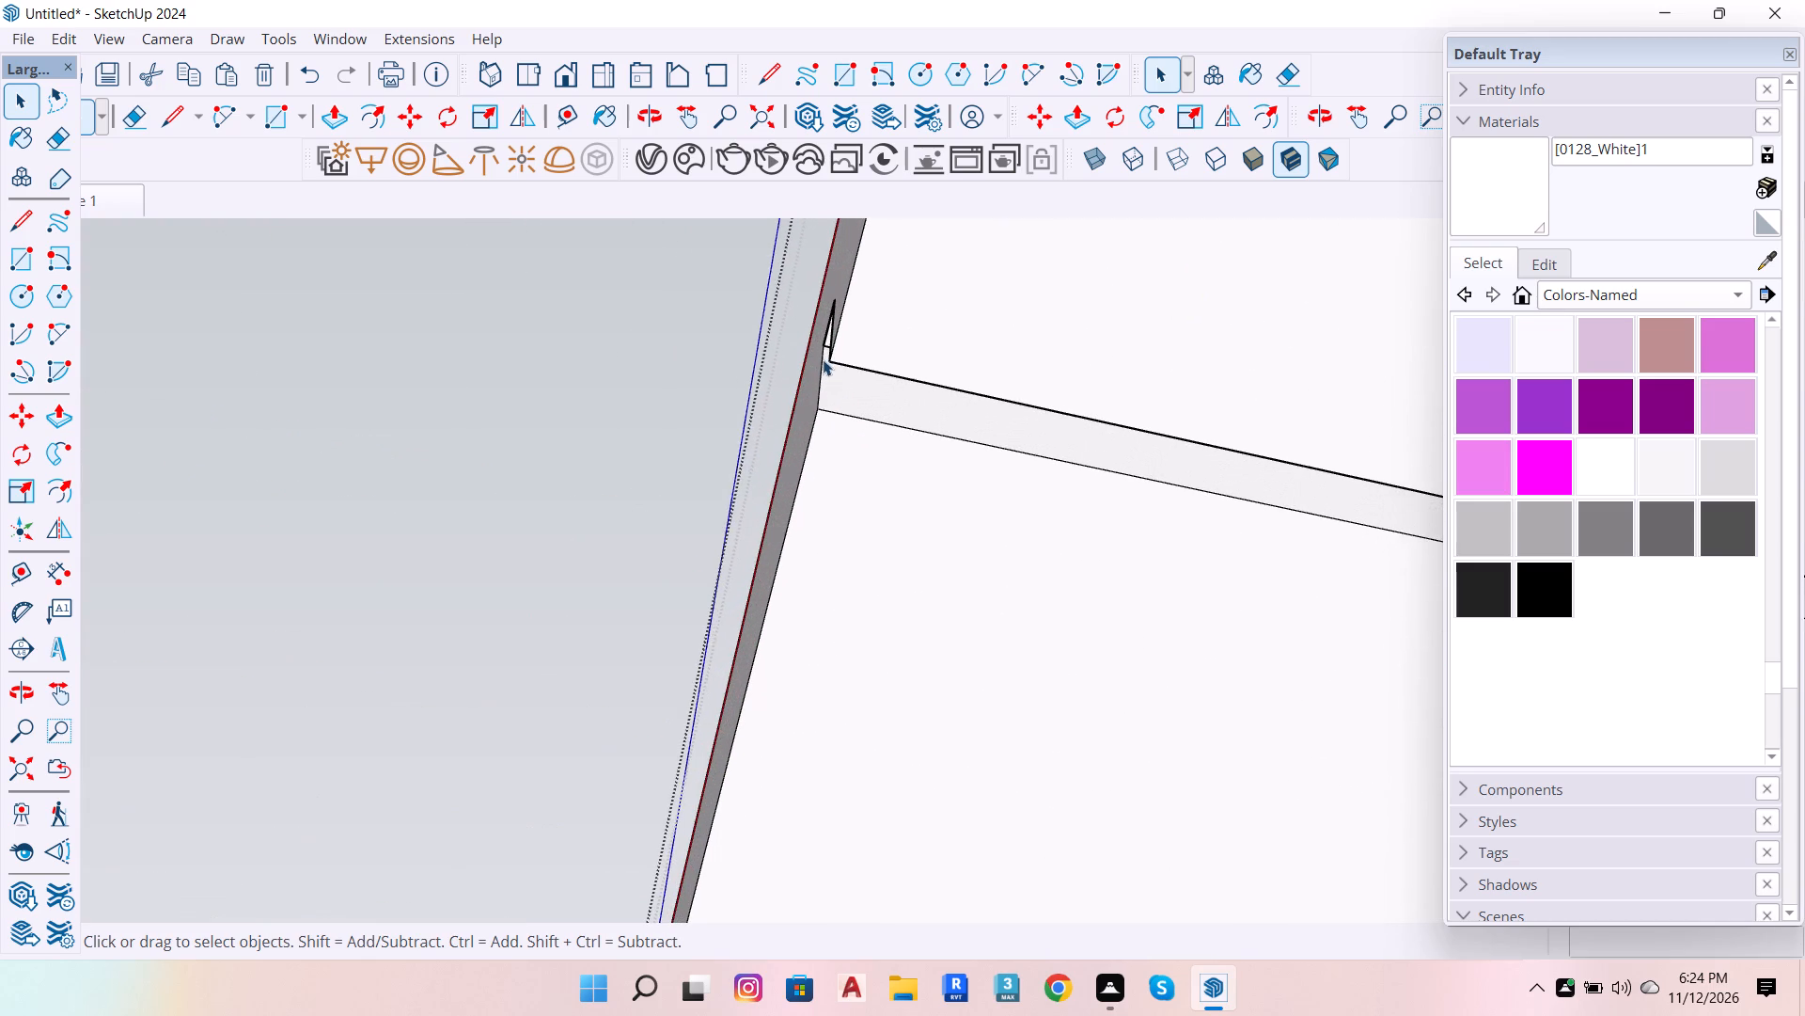
pyautogui.scroll(14, 824, 333)
pyautogui.click(843, 356)
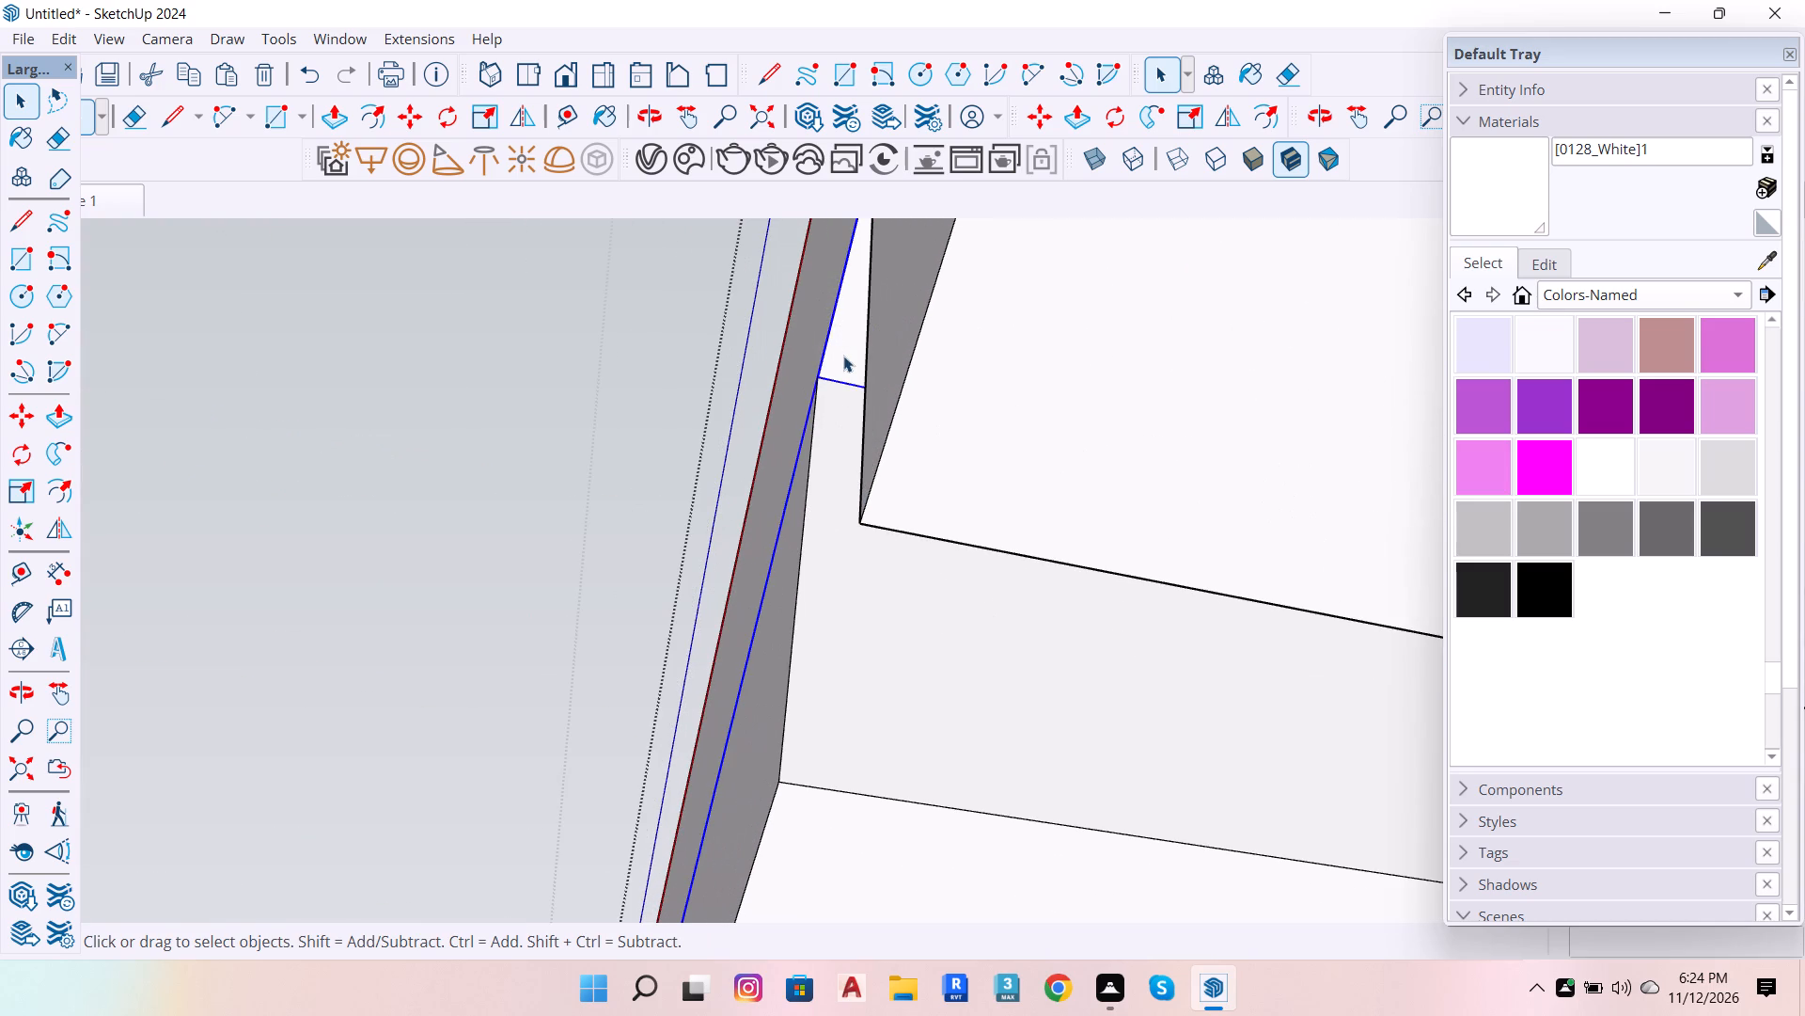
pyautogui.click(605, 158)
pyautogui.scroll(-2, 909, 395)
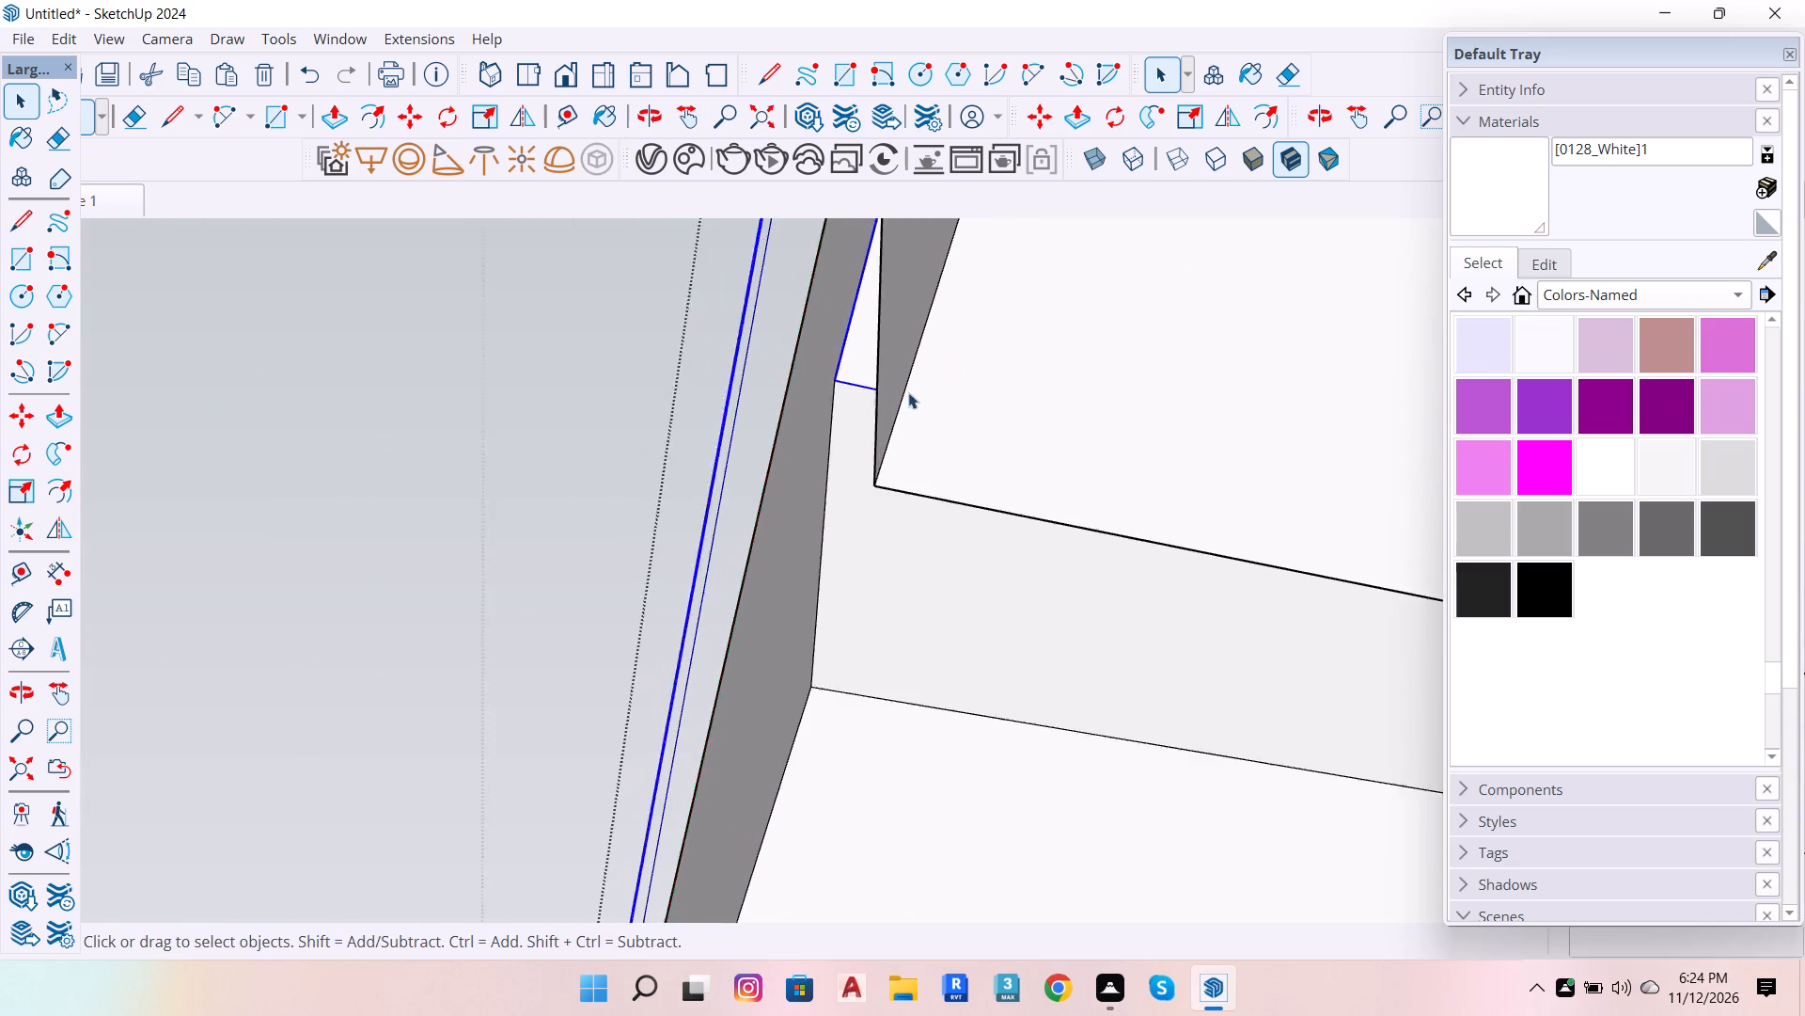
pyautogui.scroll(-20, 908, 392)
pyautogui.scroll(-20, 908, 392)
pyautogui.scroll(-1, 908, 392)
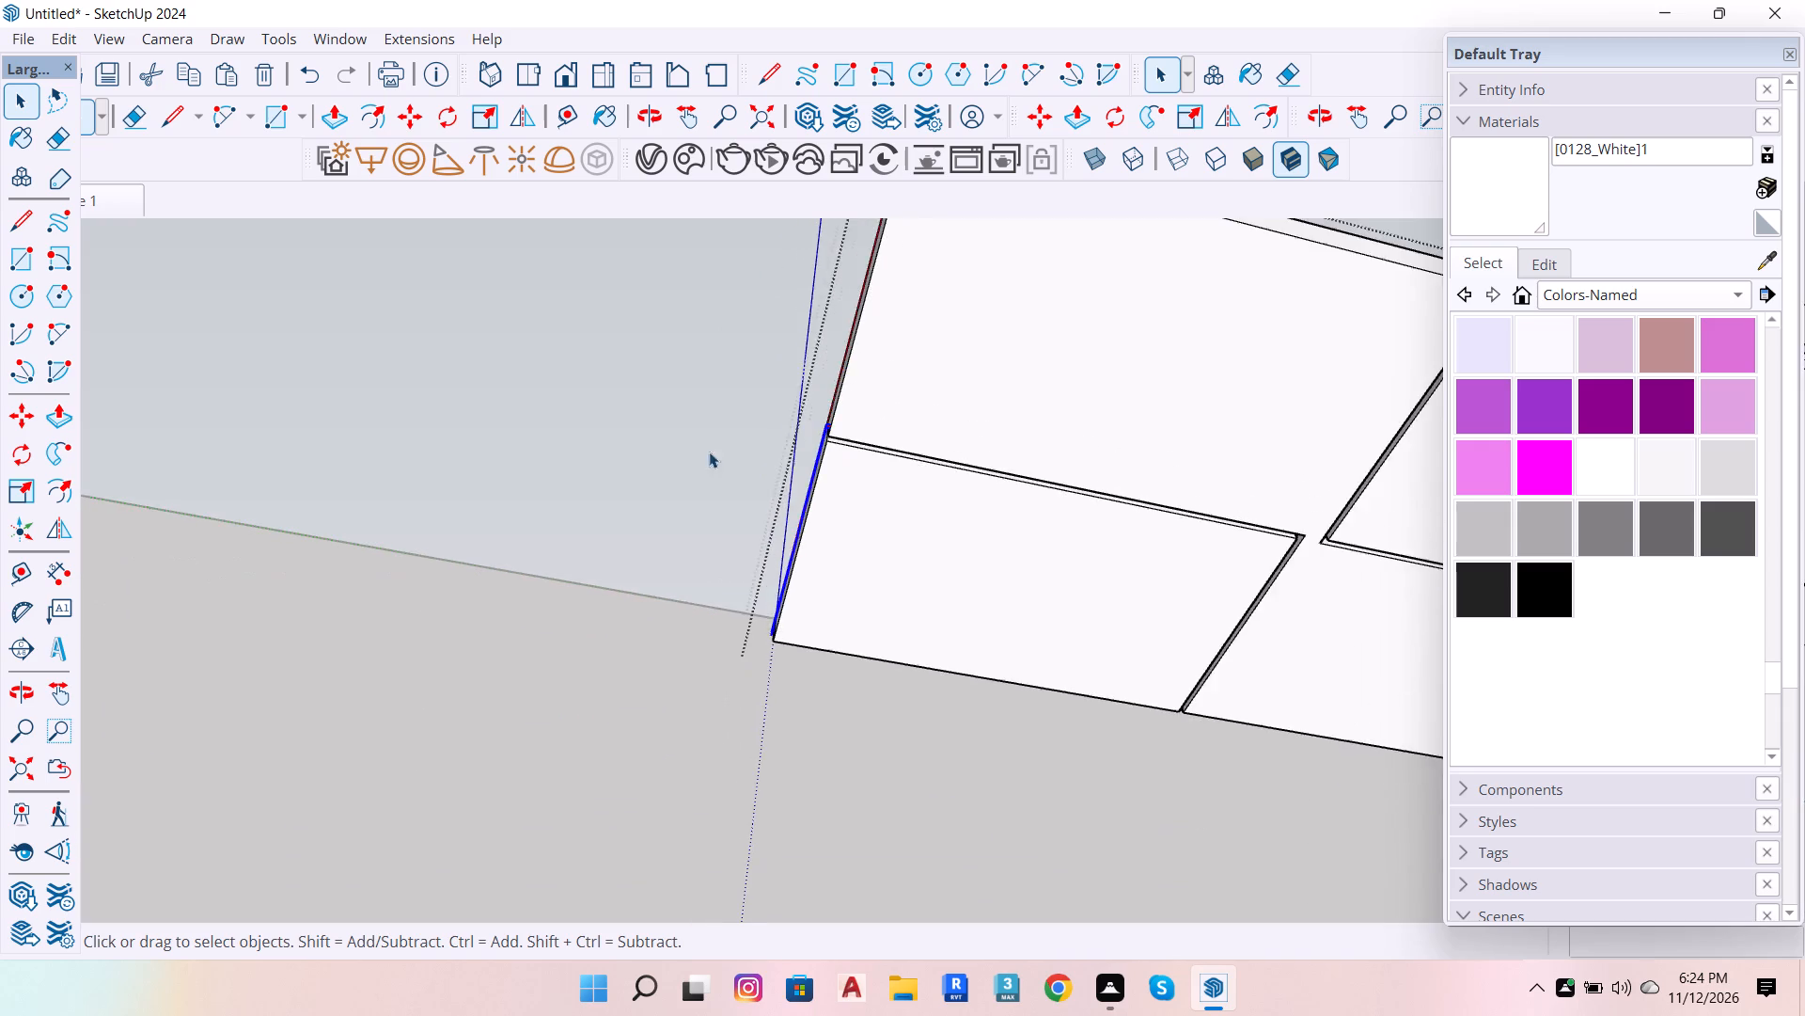
pyautogui.scroll(-7, 709, 452)
pyautogui.scroll(-7, 828, 592)
pyautogui.click(892, 712)
pyautogui.press('space')
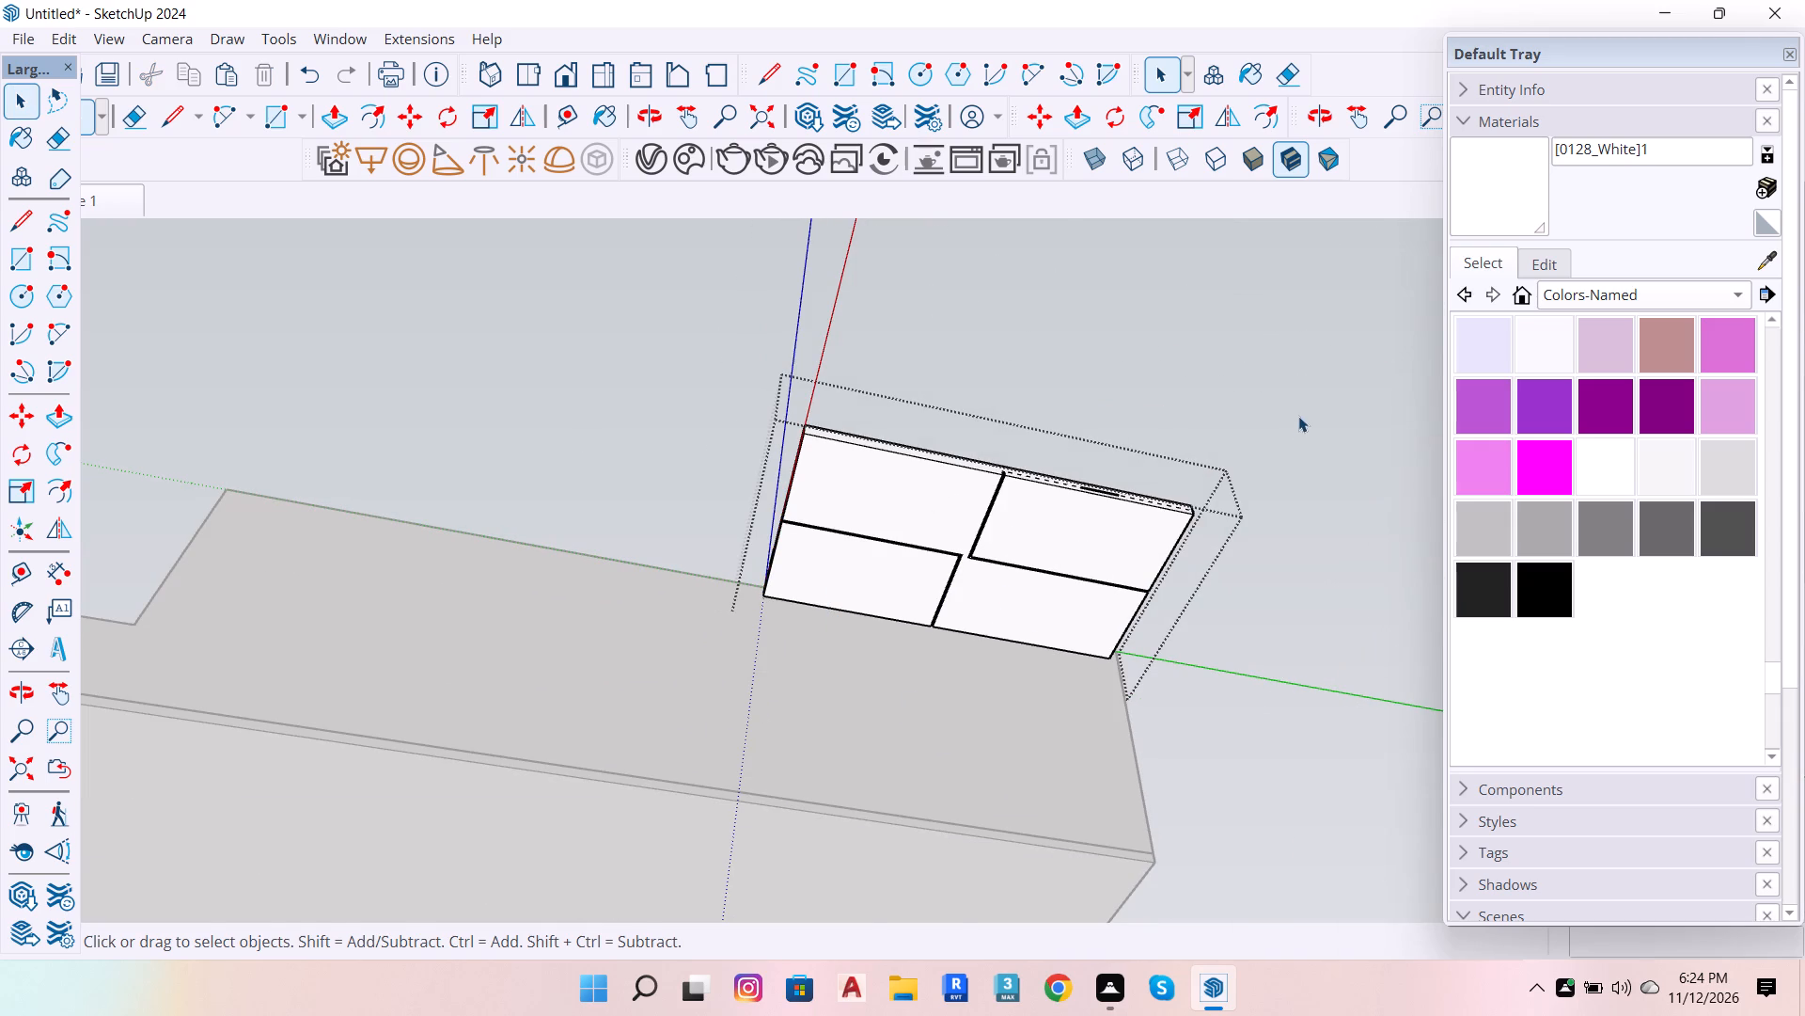
pyautogui.click(1298, 416)
# Run a V-Ray test render facing the slab's underside to check both L-shaped strip lights, and close the frame buffer.
pyautogui.press('o')
pyautogui.moveTo(1116, 572); pyautogui.dragTo(1001, 394)
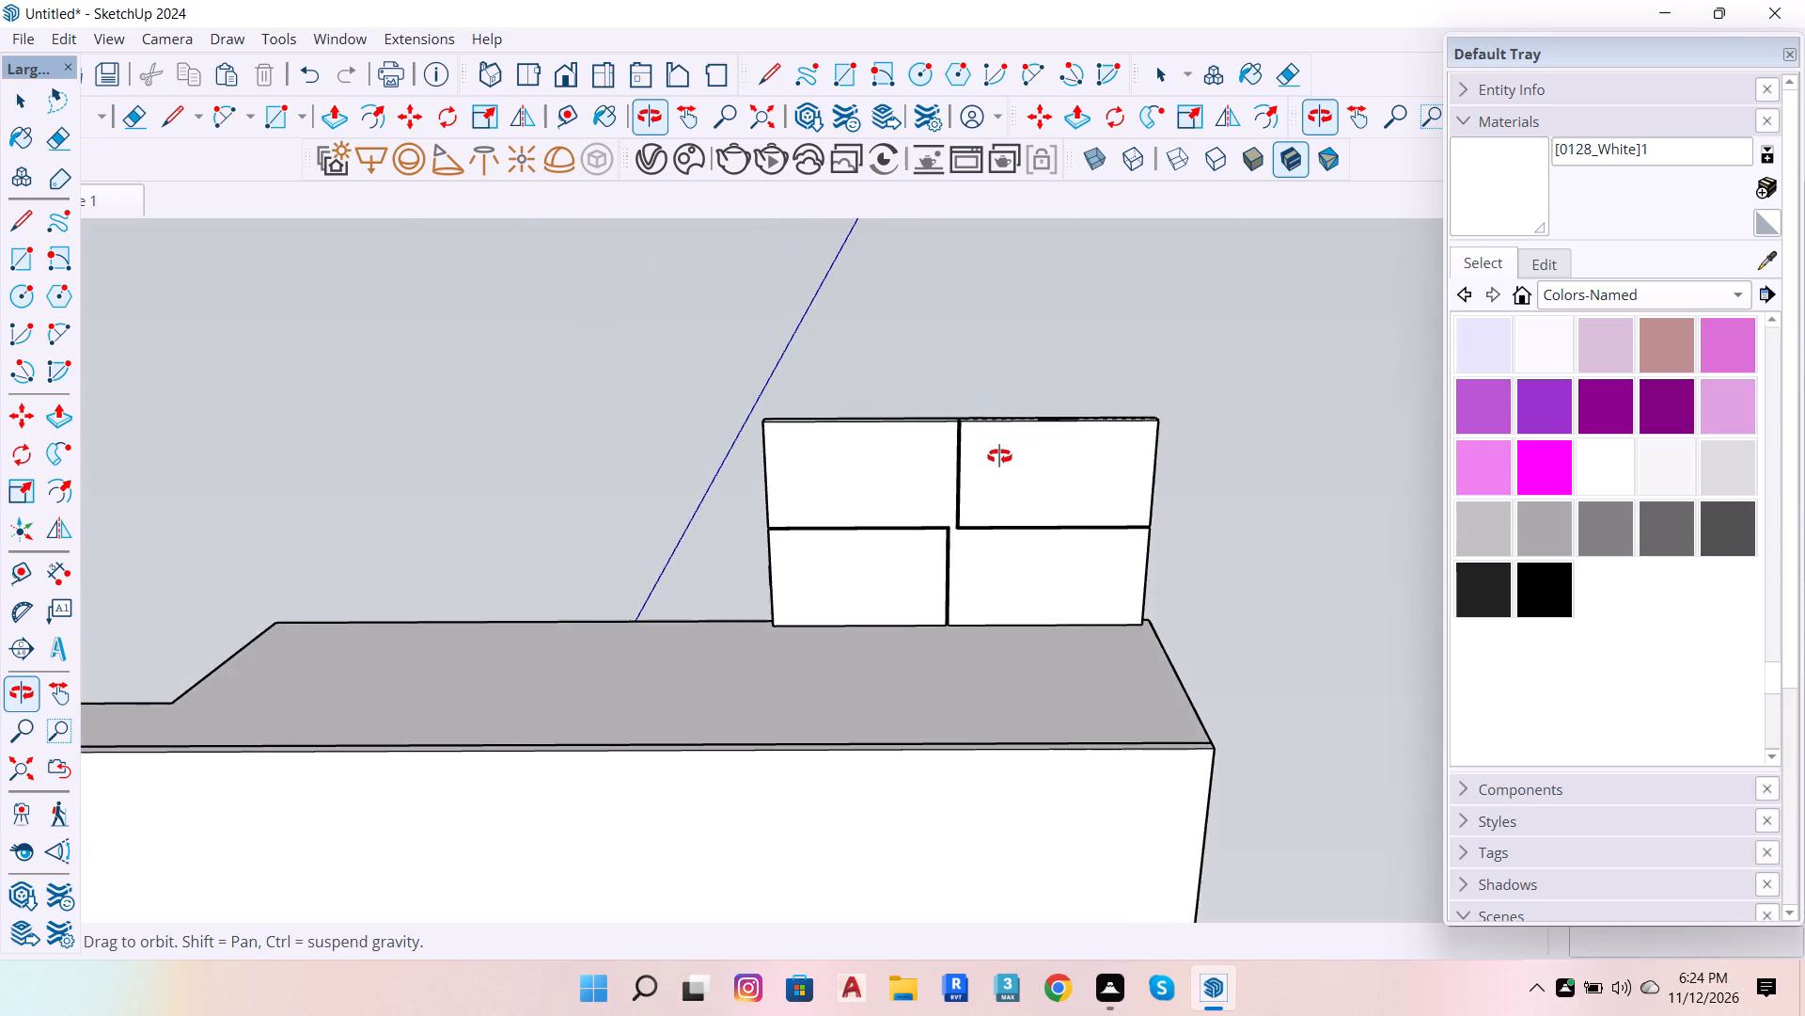
pyautogui.scroll(6, 999, 456)
pyautogui.click(730, 174)
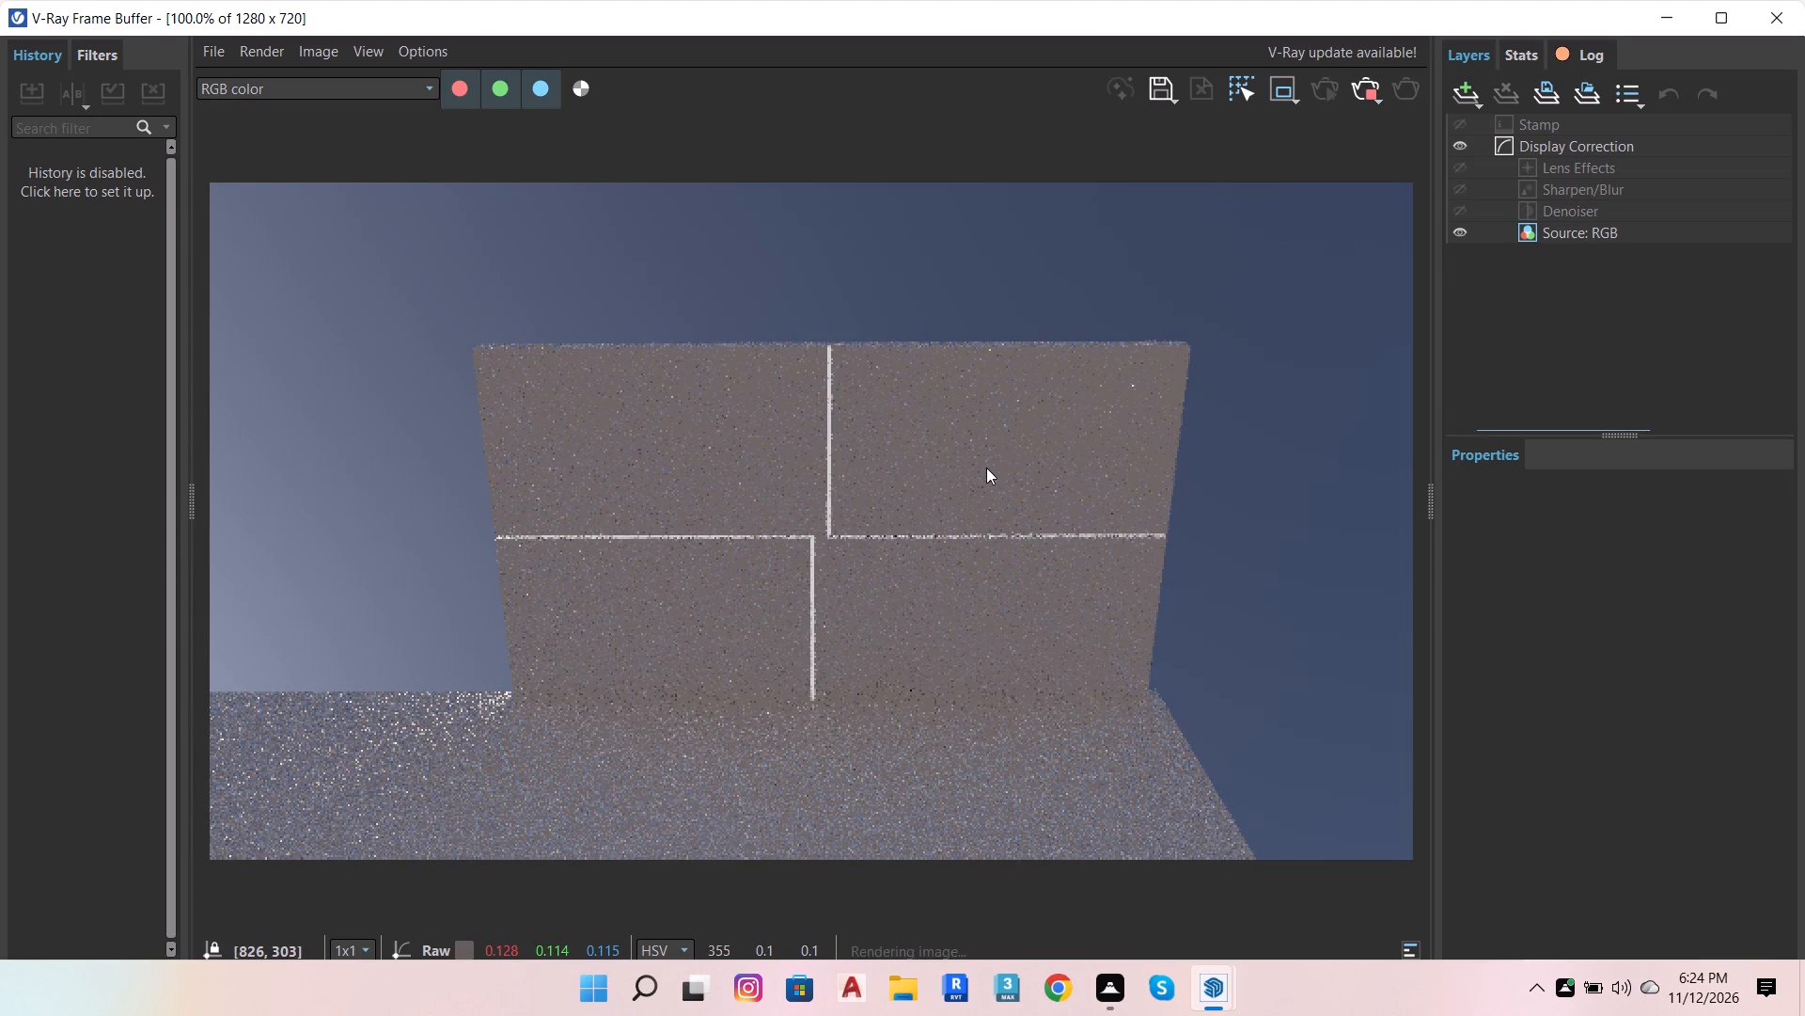
pyautogui.click(1804, 0)
pyautogui.click(1789, 10)
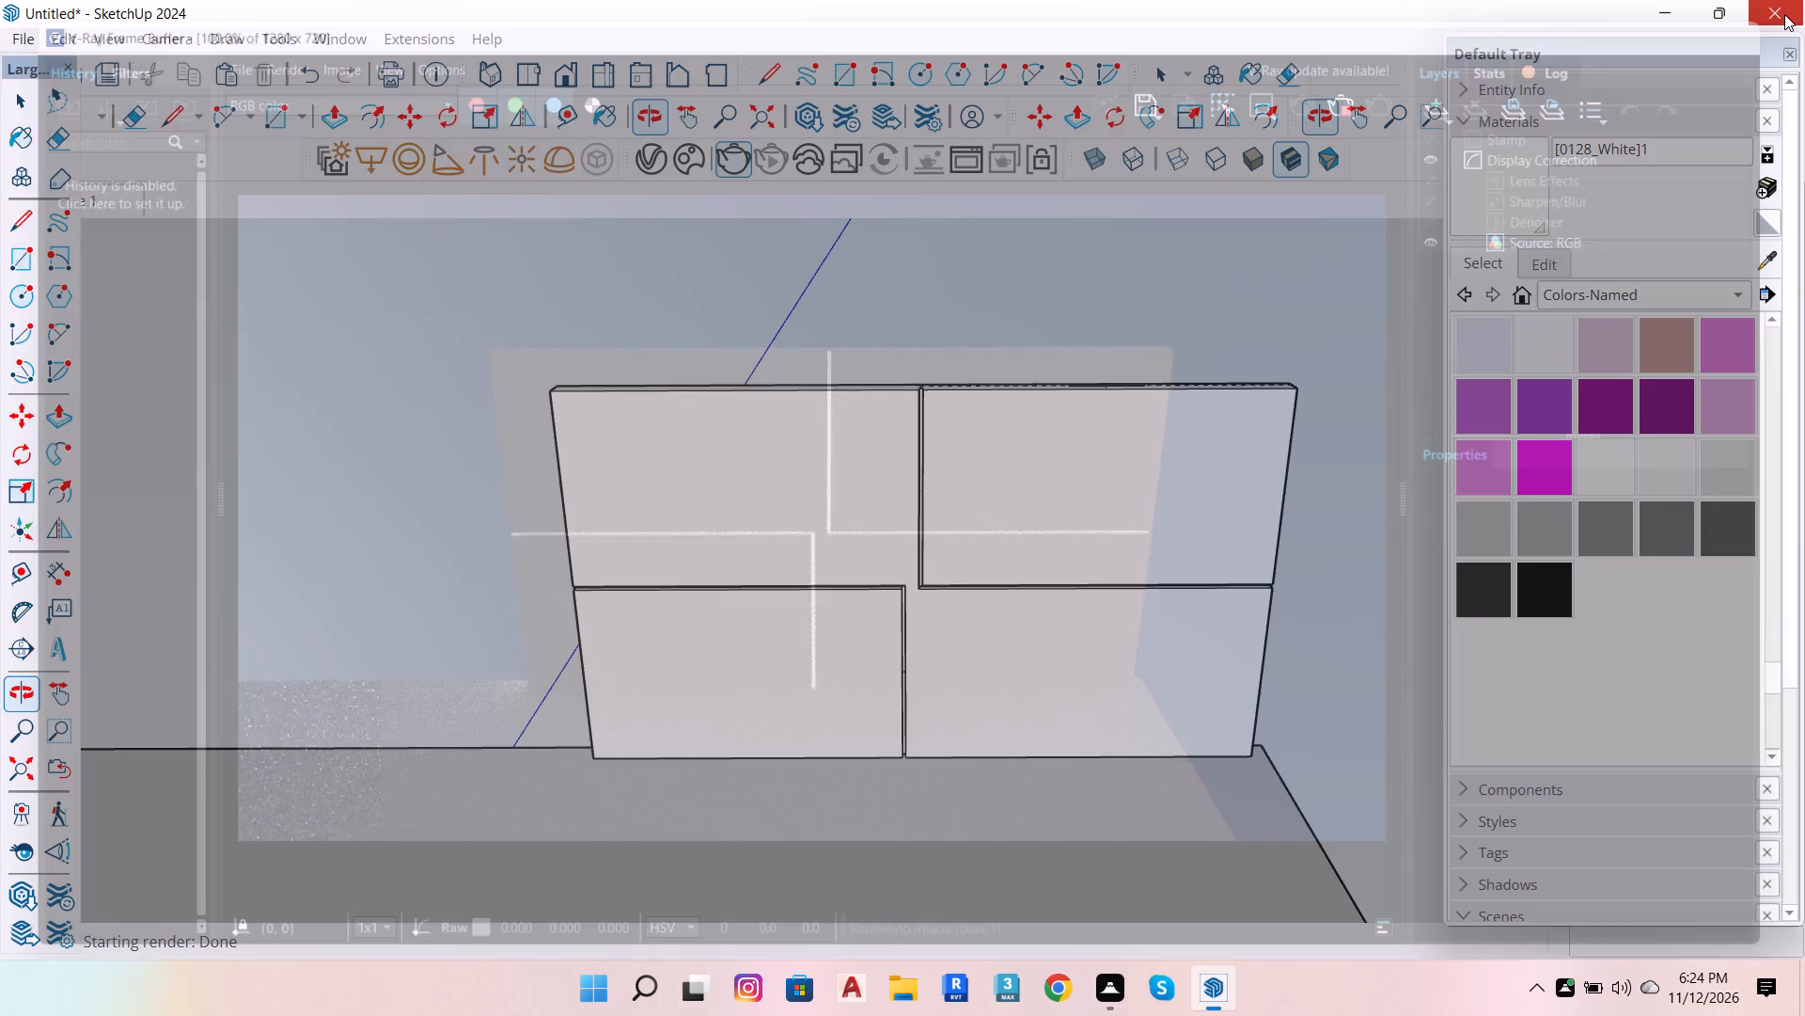
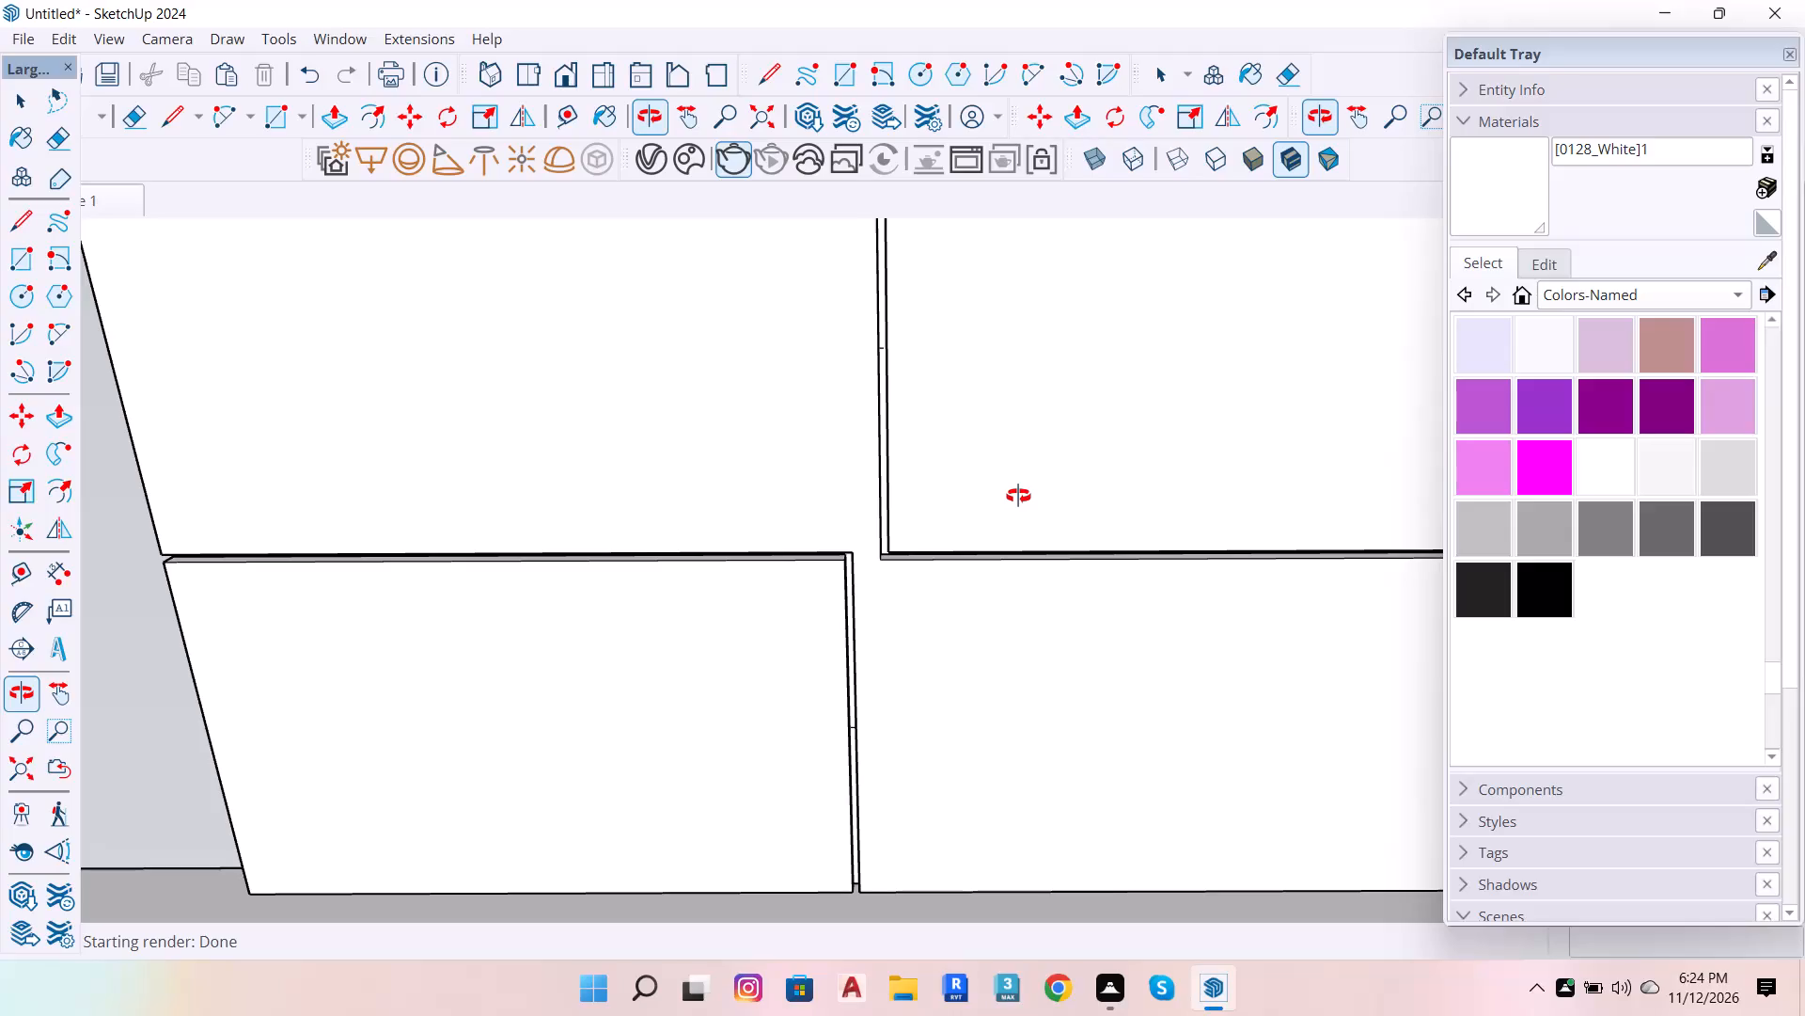
# Save the model as "Untitled idgaw" in the New folder subfolder inside New folder.
pyautogui.hotkey('ctrl', 's')
pyautogui.hotkey('ctrl', 's')
pyautogui.hotkey('ctrl', 's')
pyautogui.hotkey('ctrl', 's')
pyautogui.hotkey('ctrl', 's')
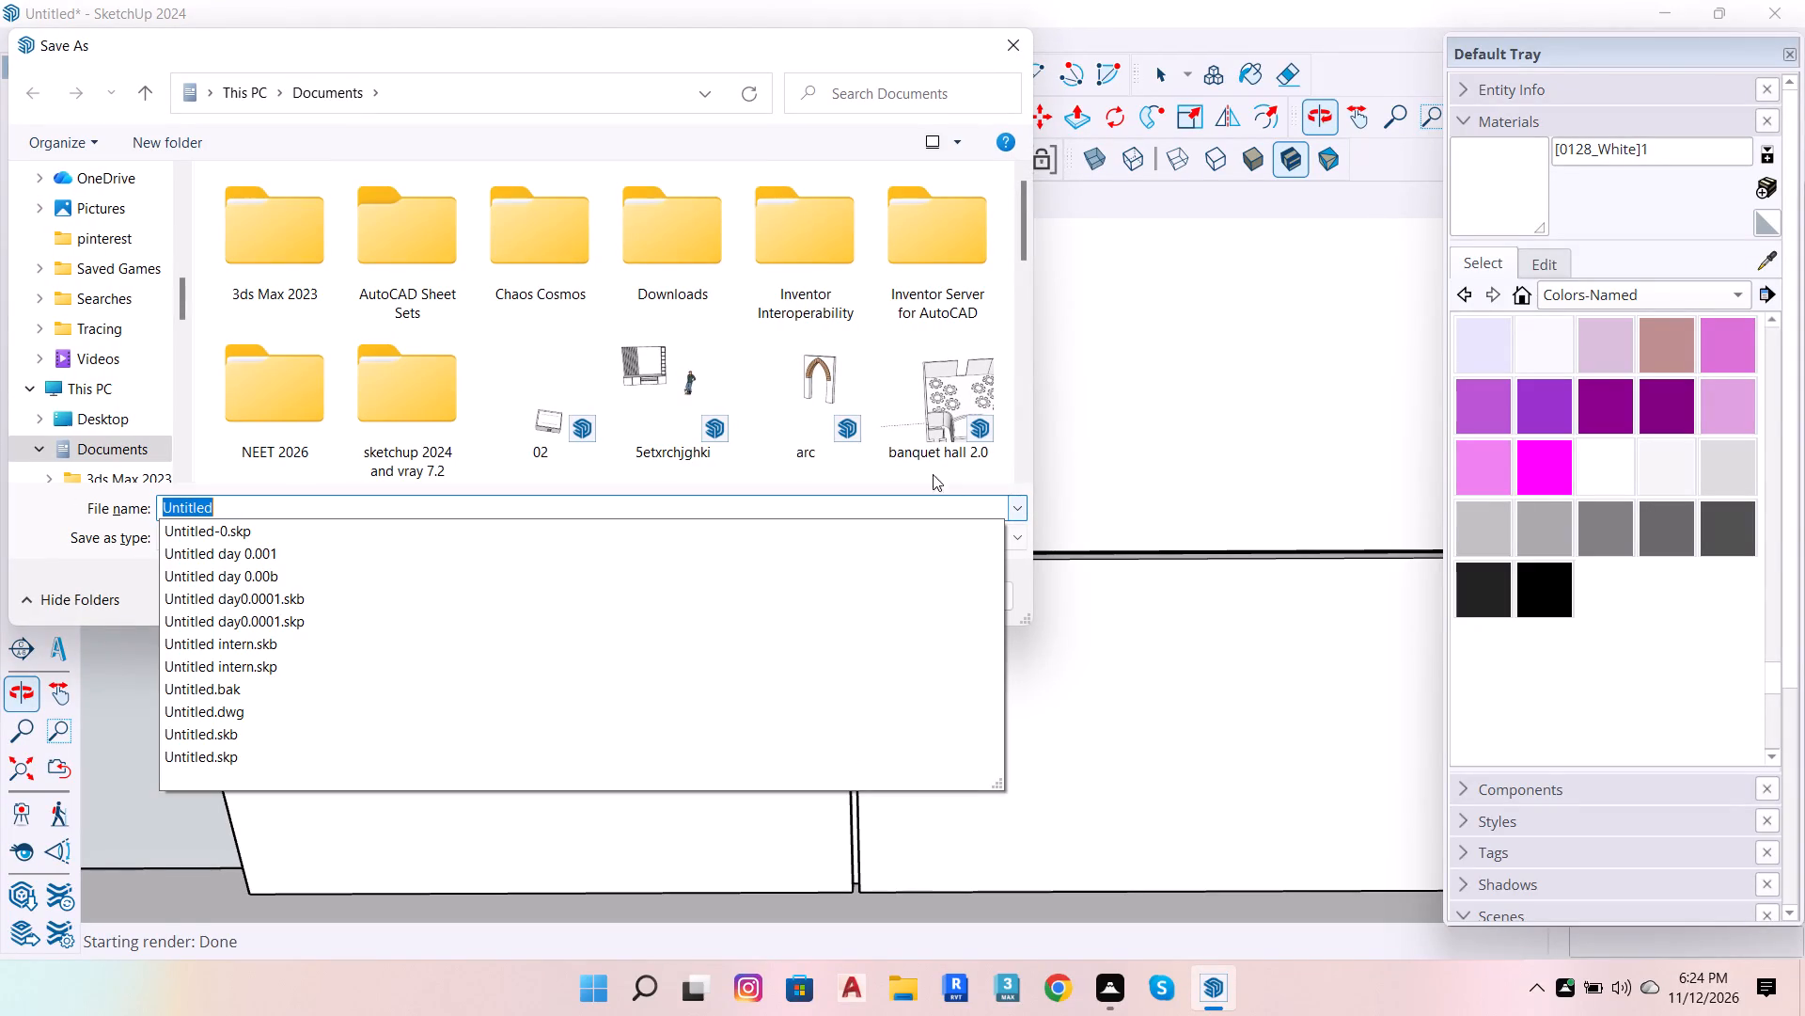
pyautogui.scroll(7, 133, 375)
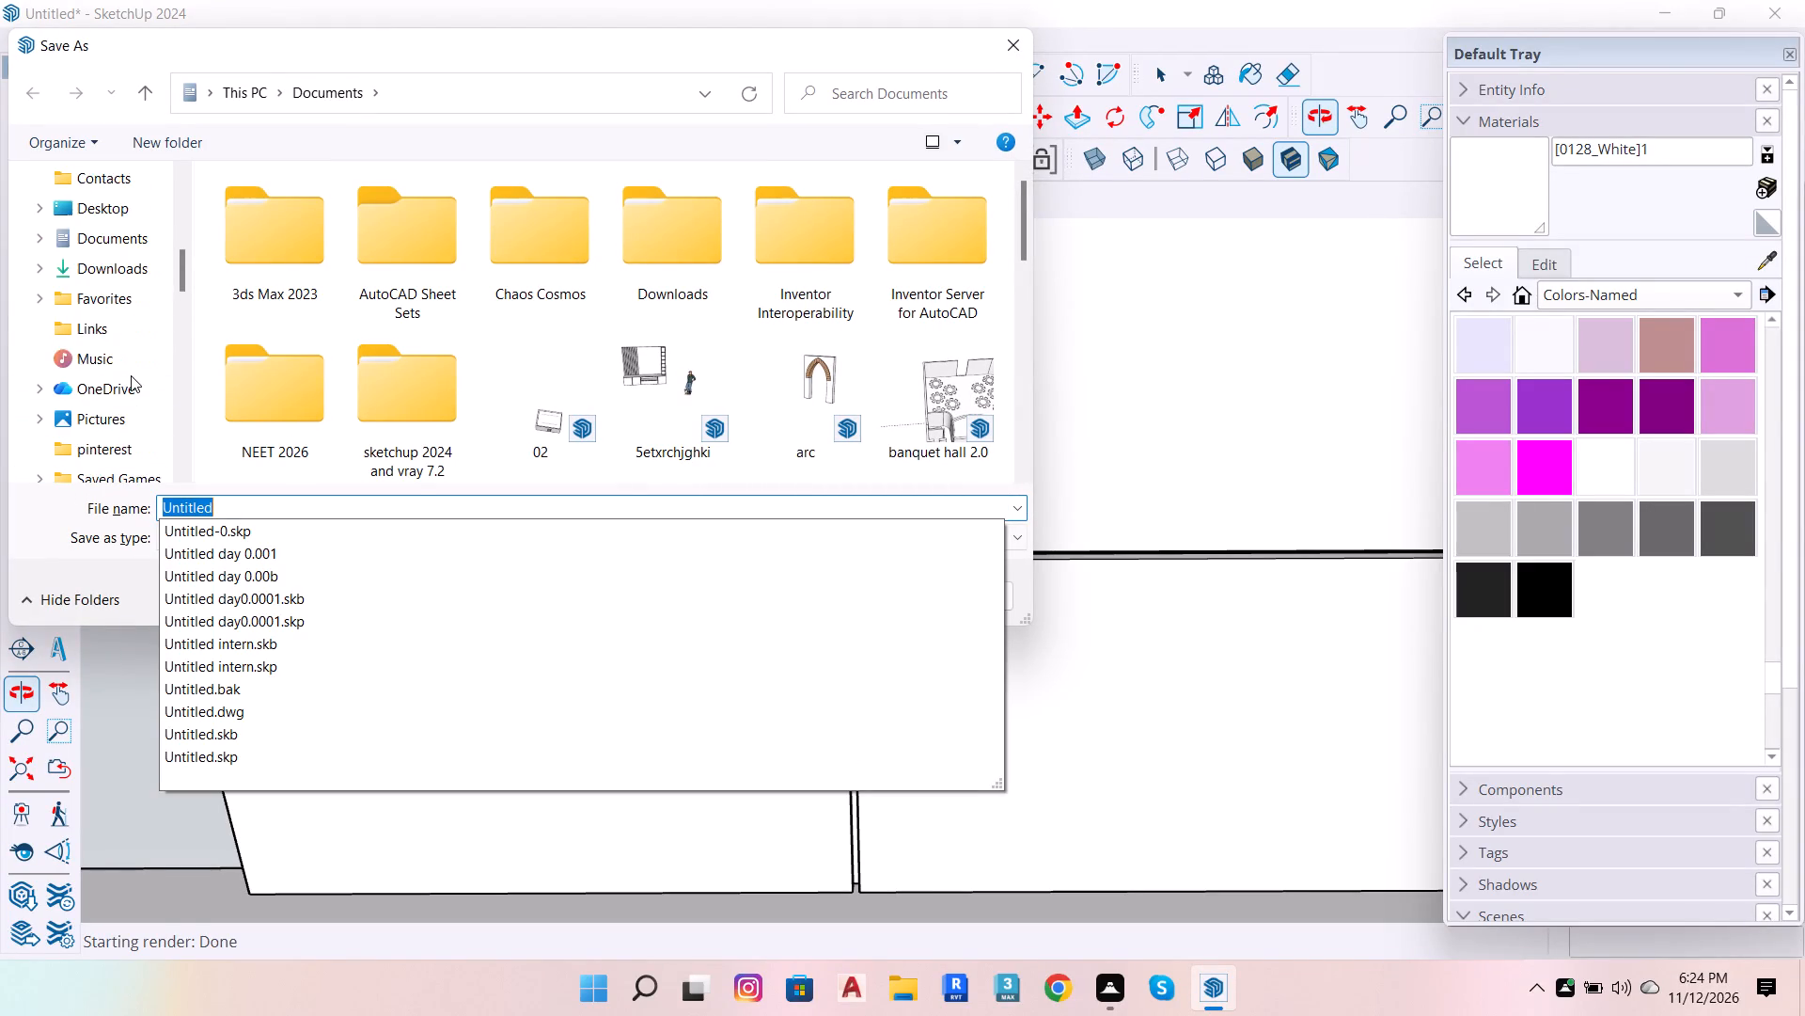
pyautogui.scroll(6, 133, 374)
pyautogui.scroll(-14, 133, 374)
pyautogui.scroll(-17, 127, 407)
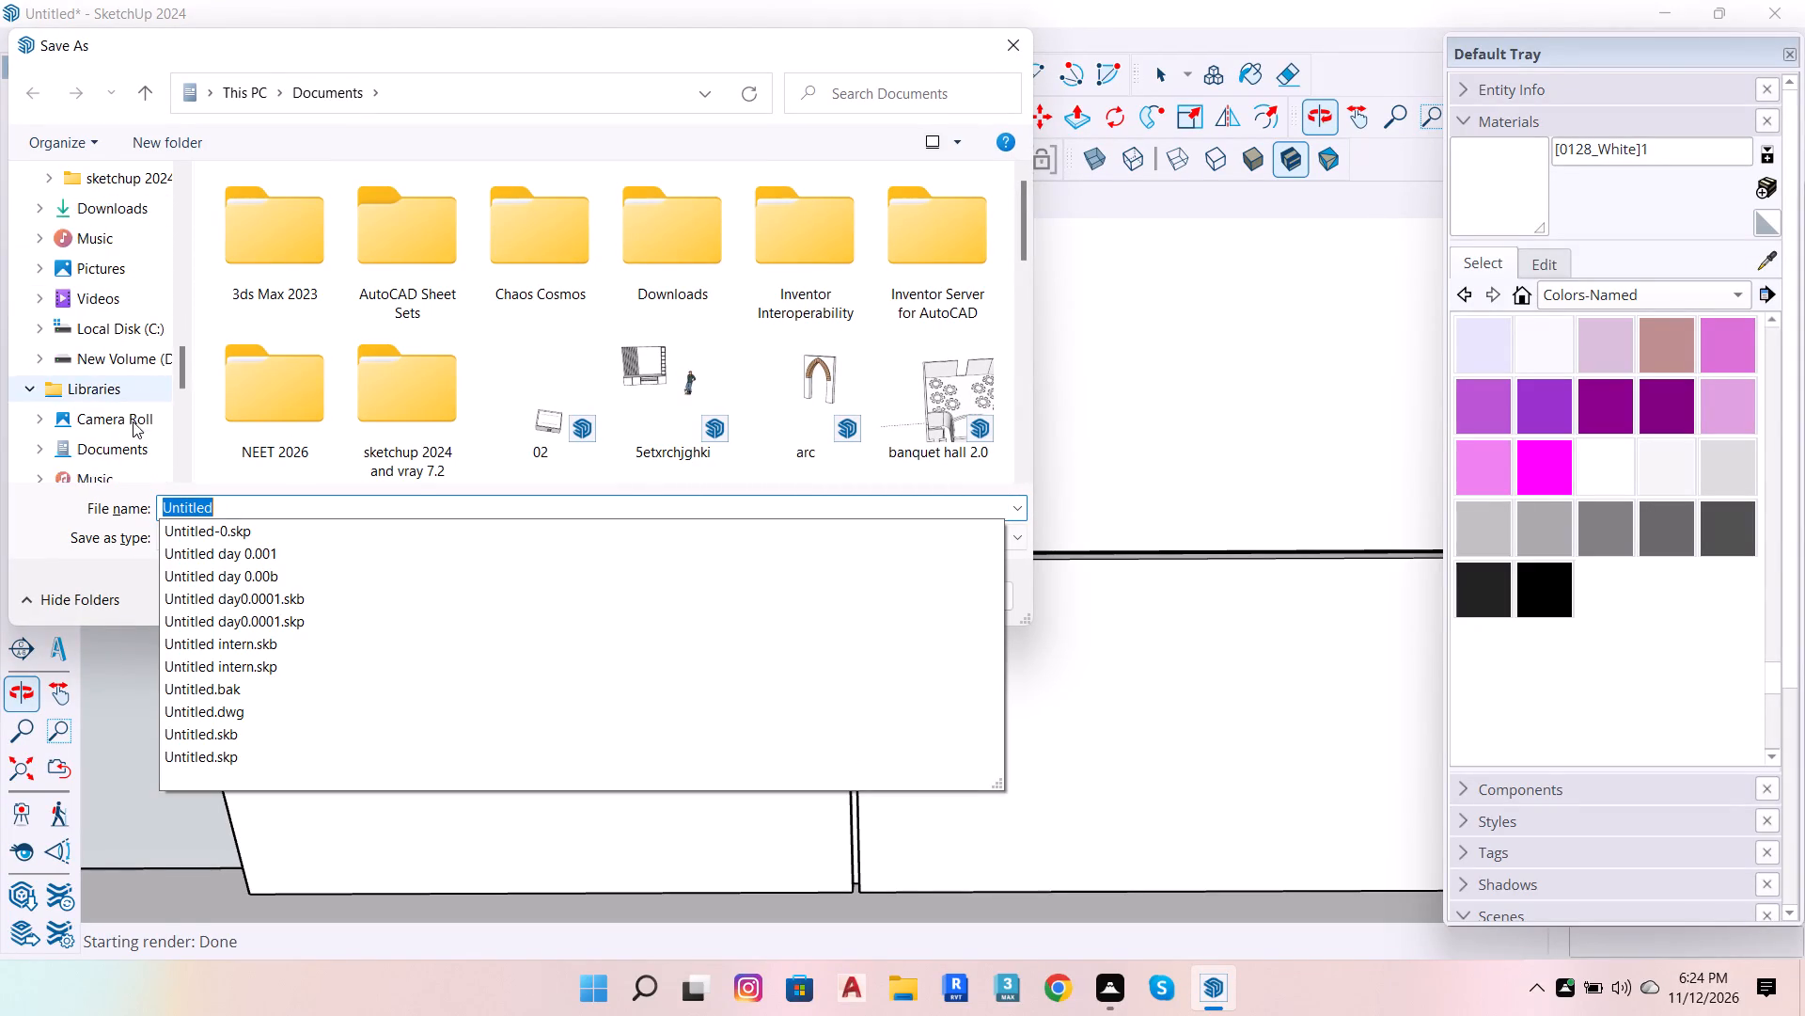
pyautogui.scroll(-14, 133, 421)
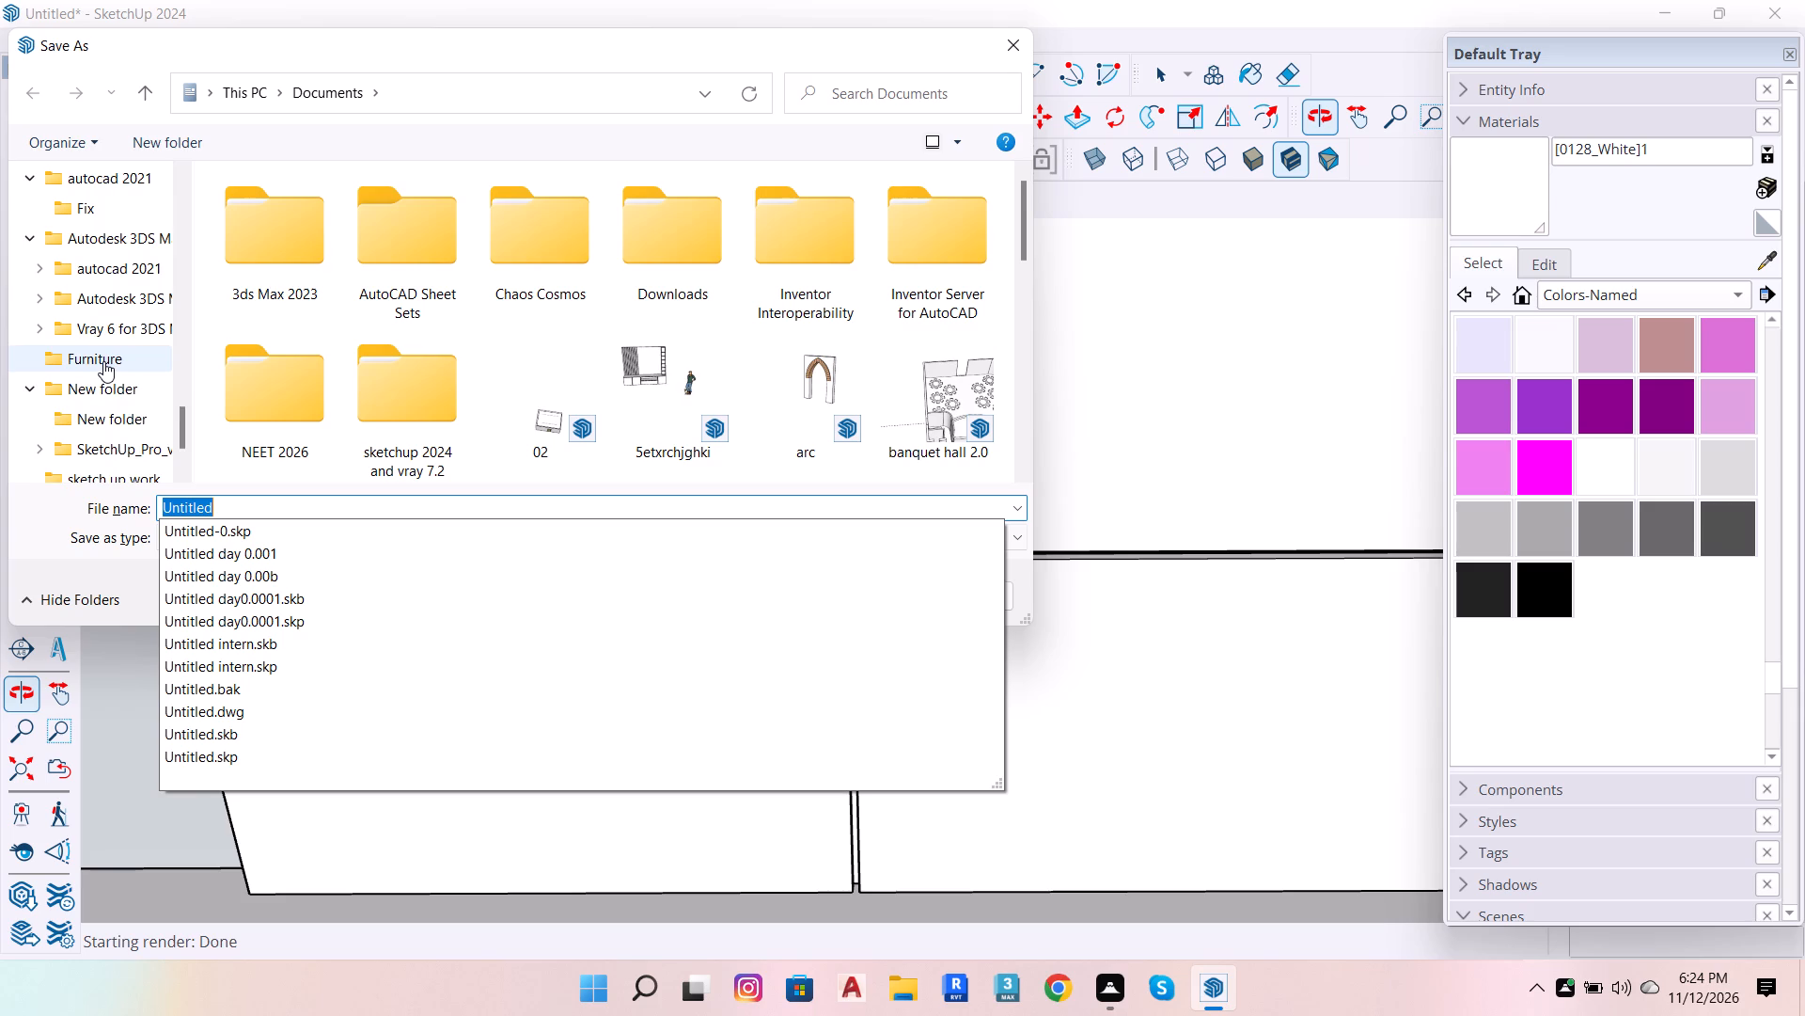
pyautogui.scroll(-4, 103, 361)
pyautogui.click(128, 300)
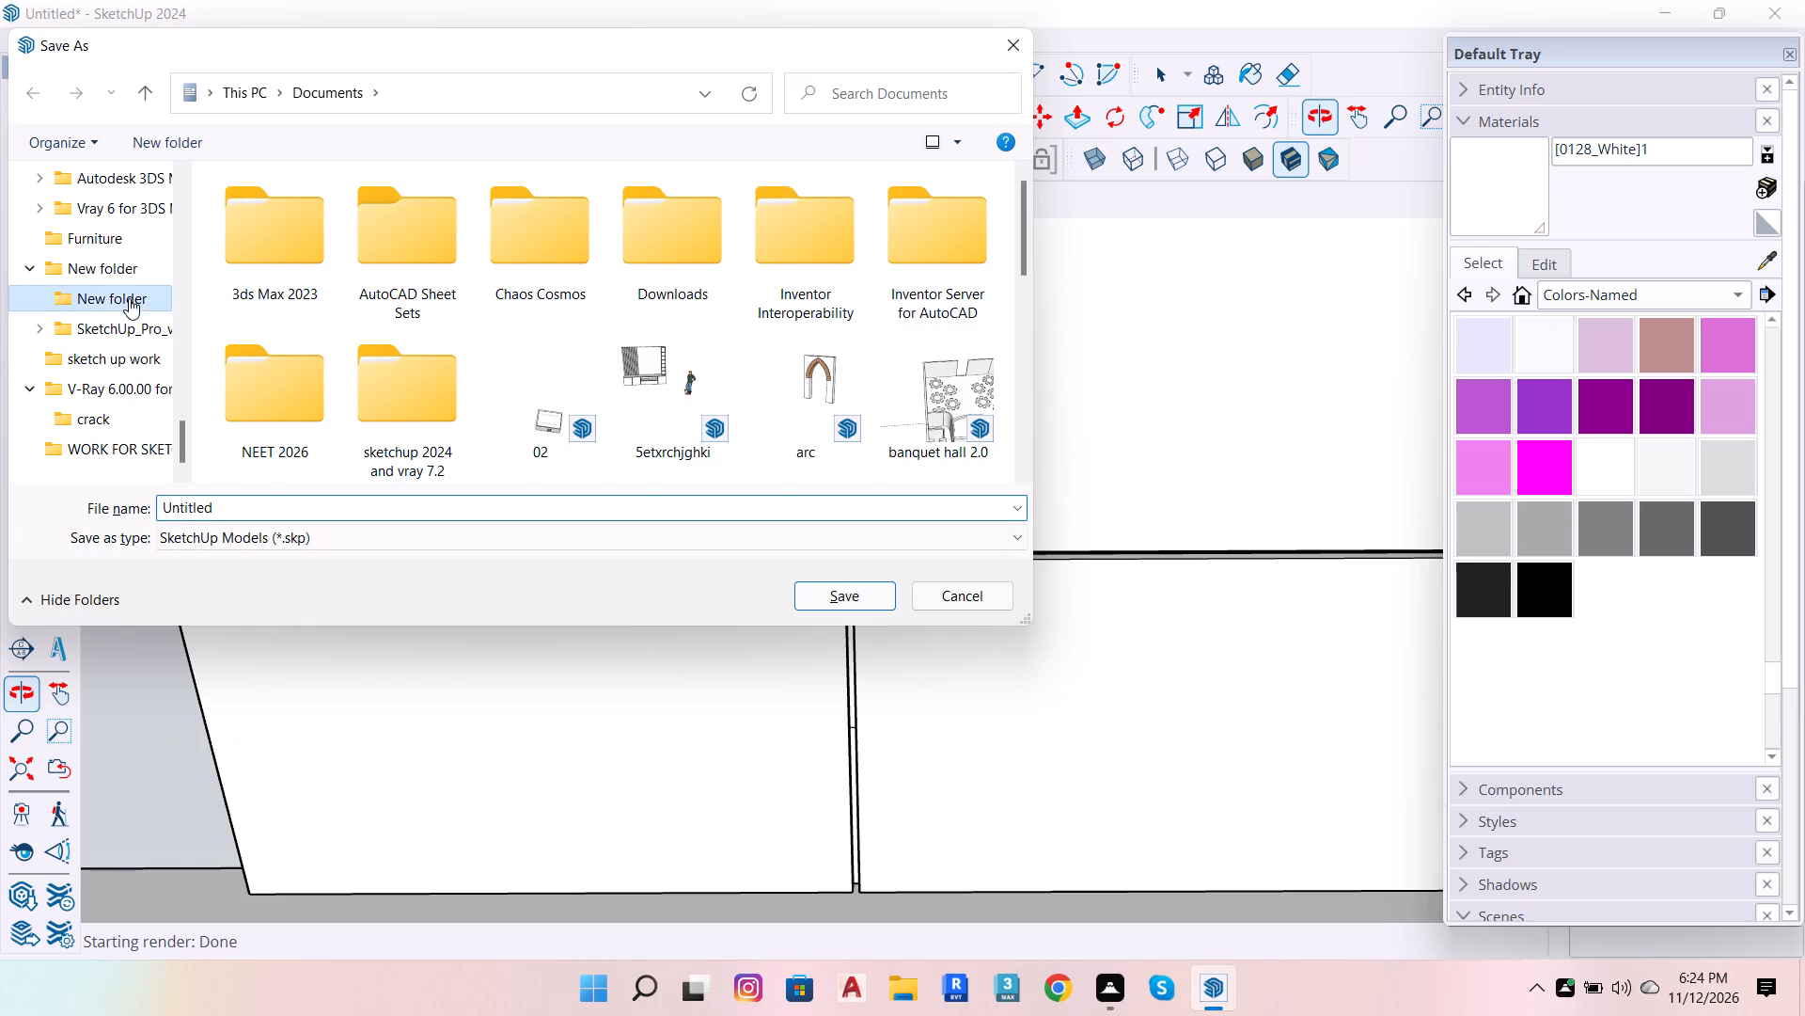
pyautogui.scroll(-8, 596, 386)
pyautogui.scroll(-6, 341, 492)
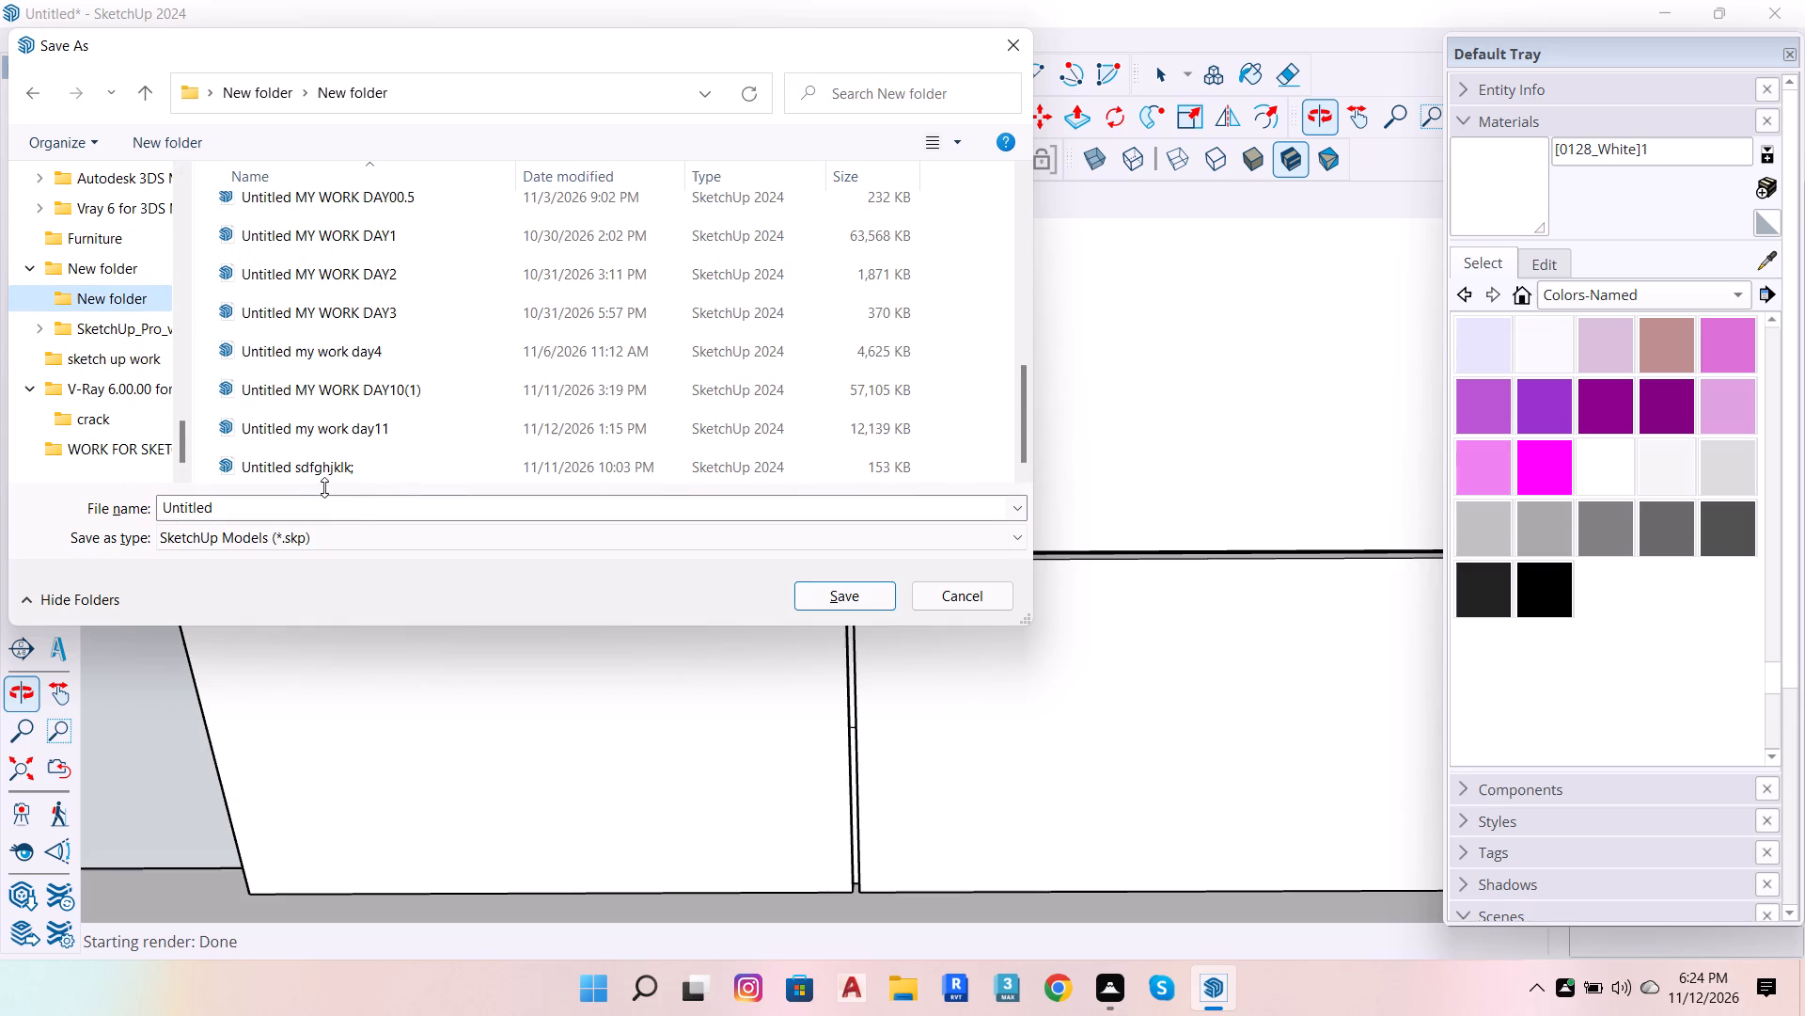
pyautogui.doubleClick(310, 505)
pyautogui.click(310, 505)
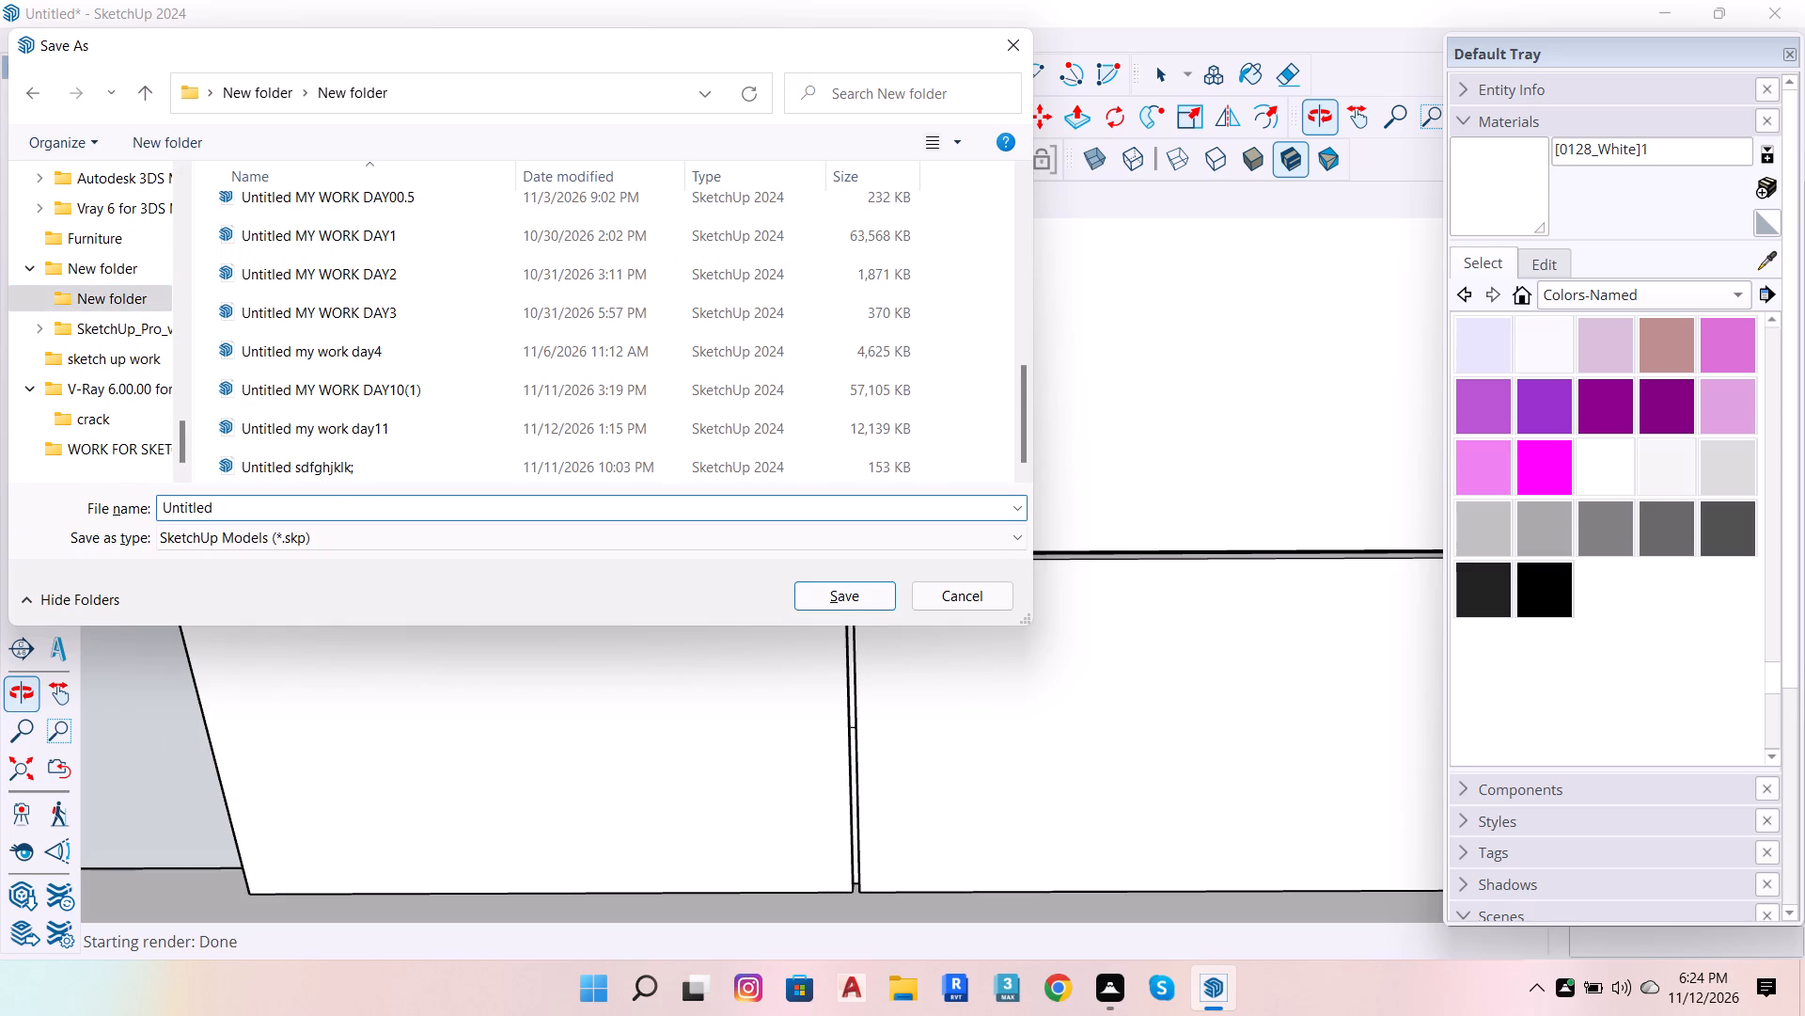
pyautogui.press('space')
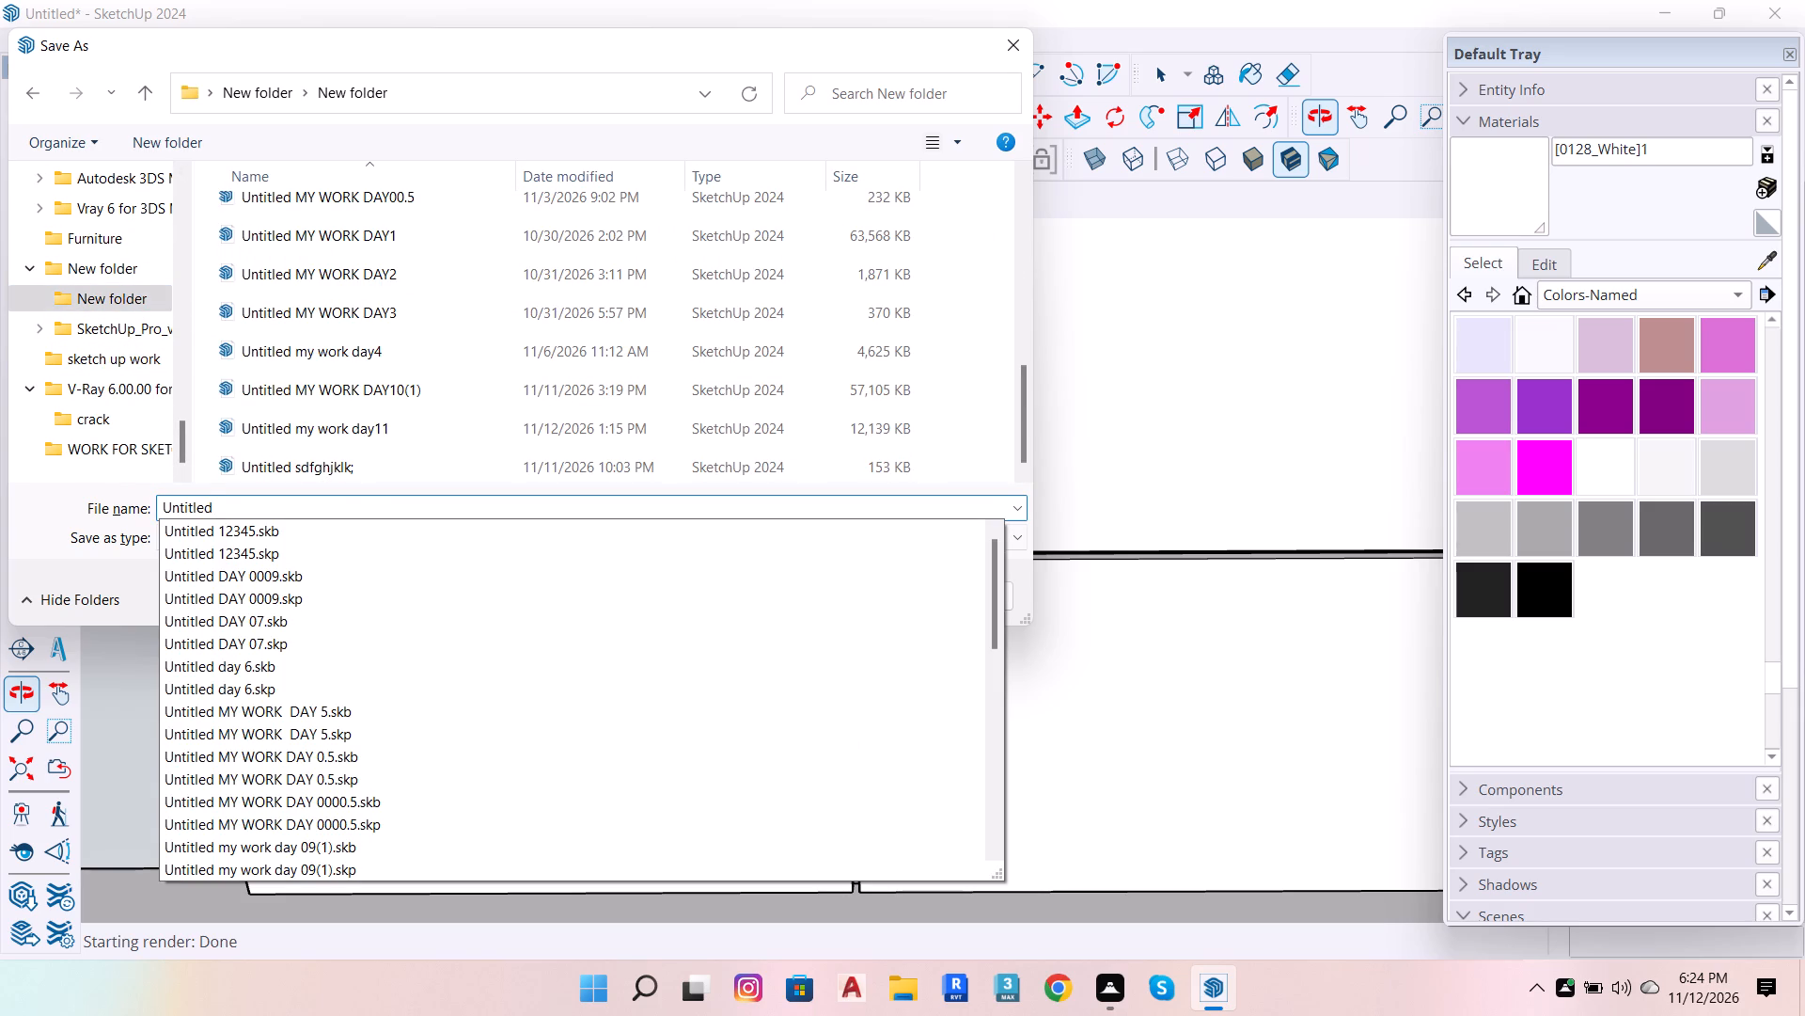
pyautogui.press('i')
pyautogui.press('d')
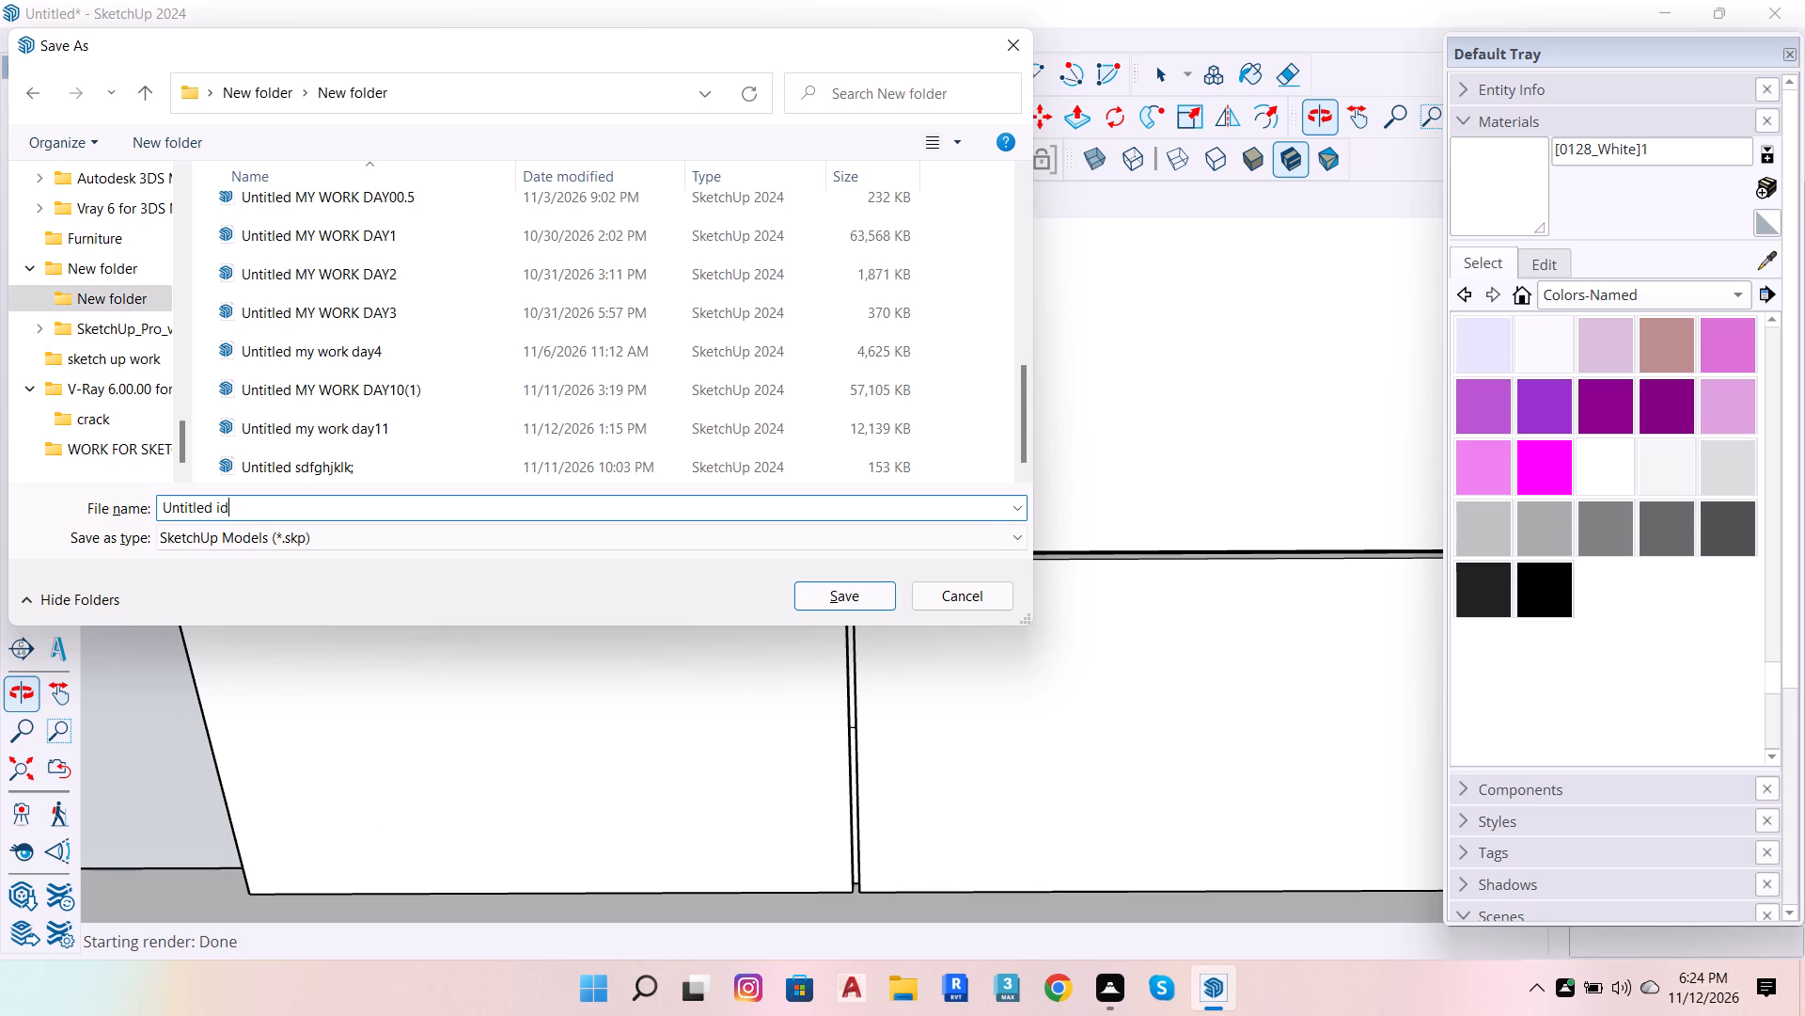
pyautogui.press('g')
pyautogui.press('a')
pyautogui.press('w')
pyautogui.press('Return')
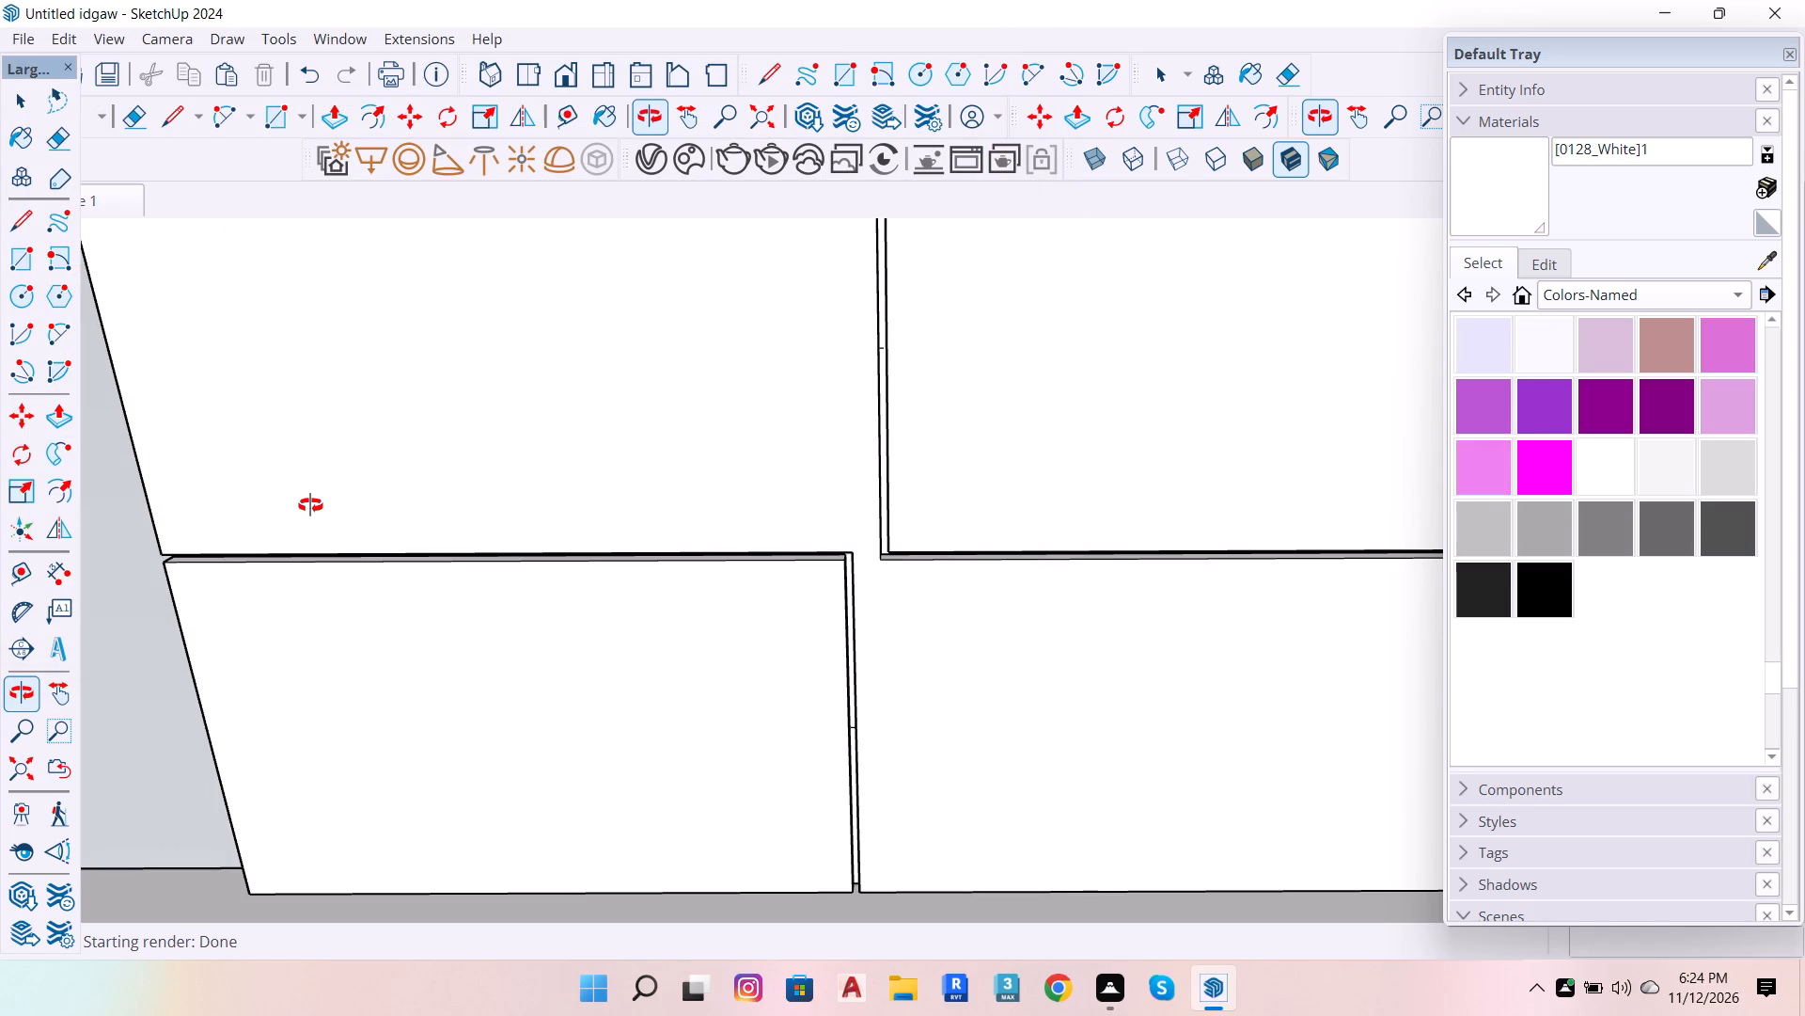
pyautogui.hotkey('ctrl', 's')
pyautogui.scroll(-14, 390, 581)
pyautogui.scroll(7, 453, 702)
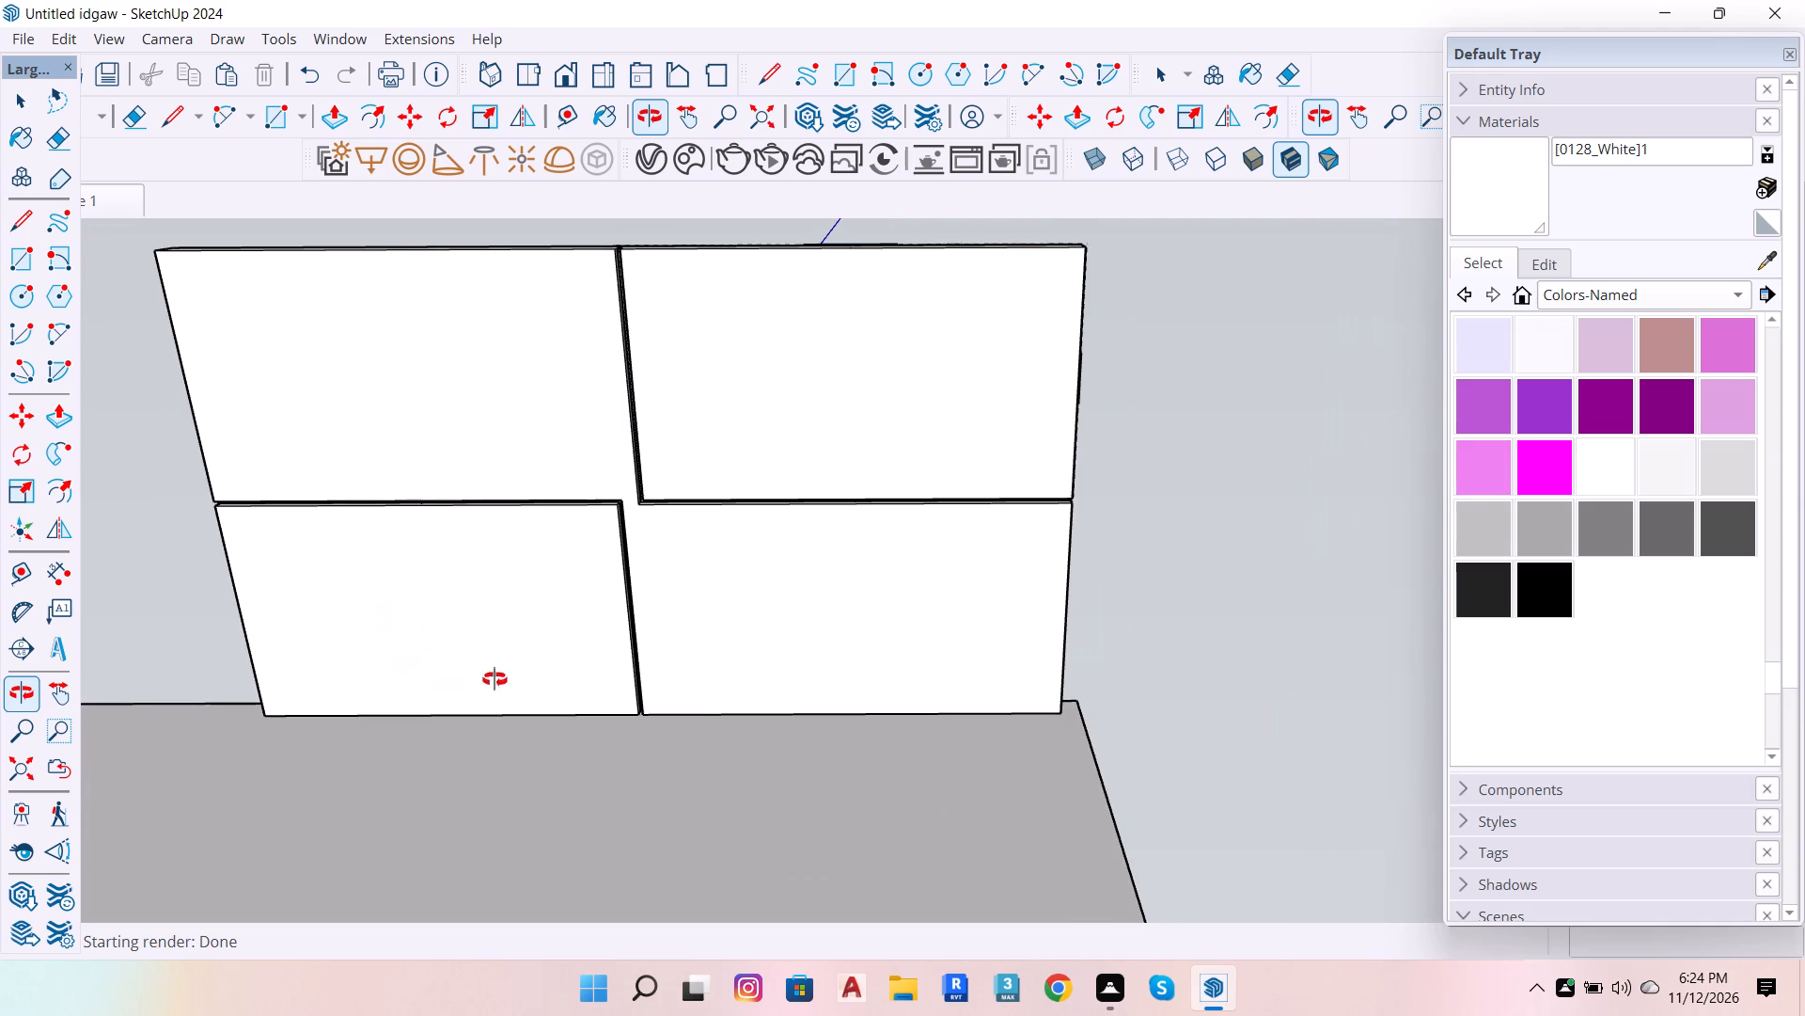
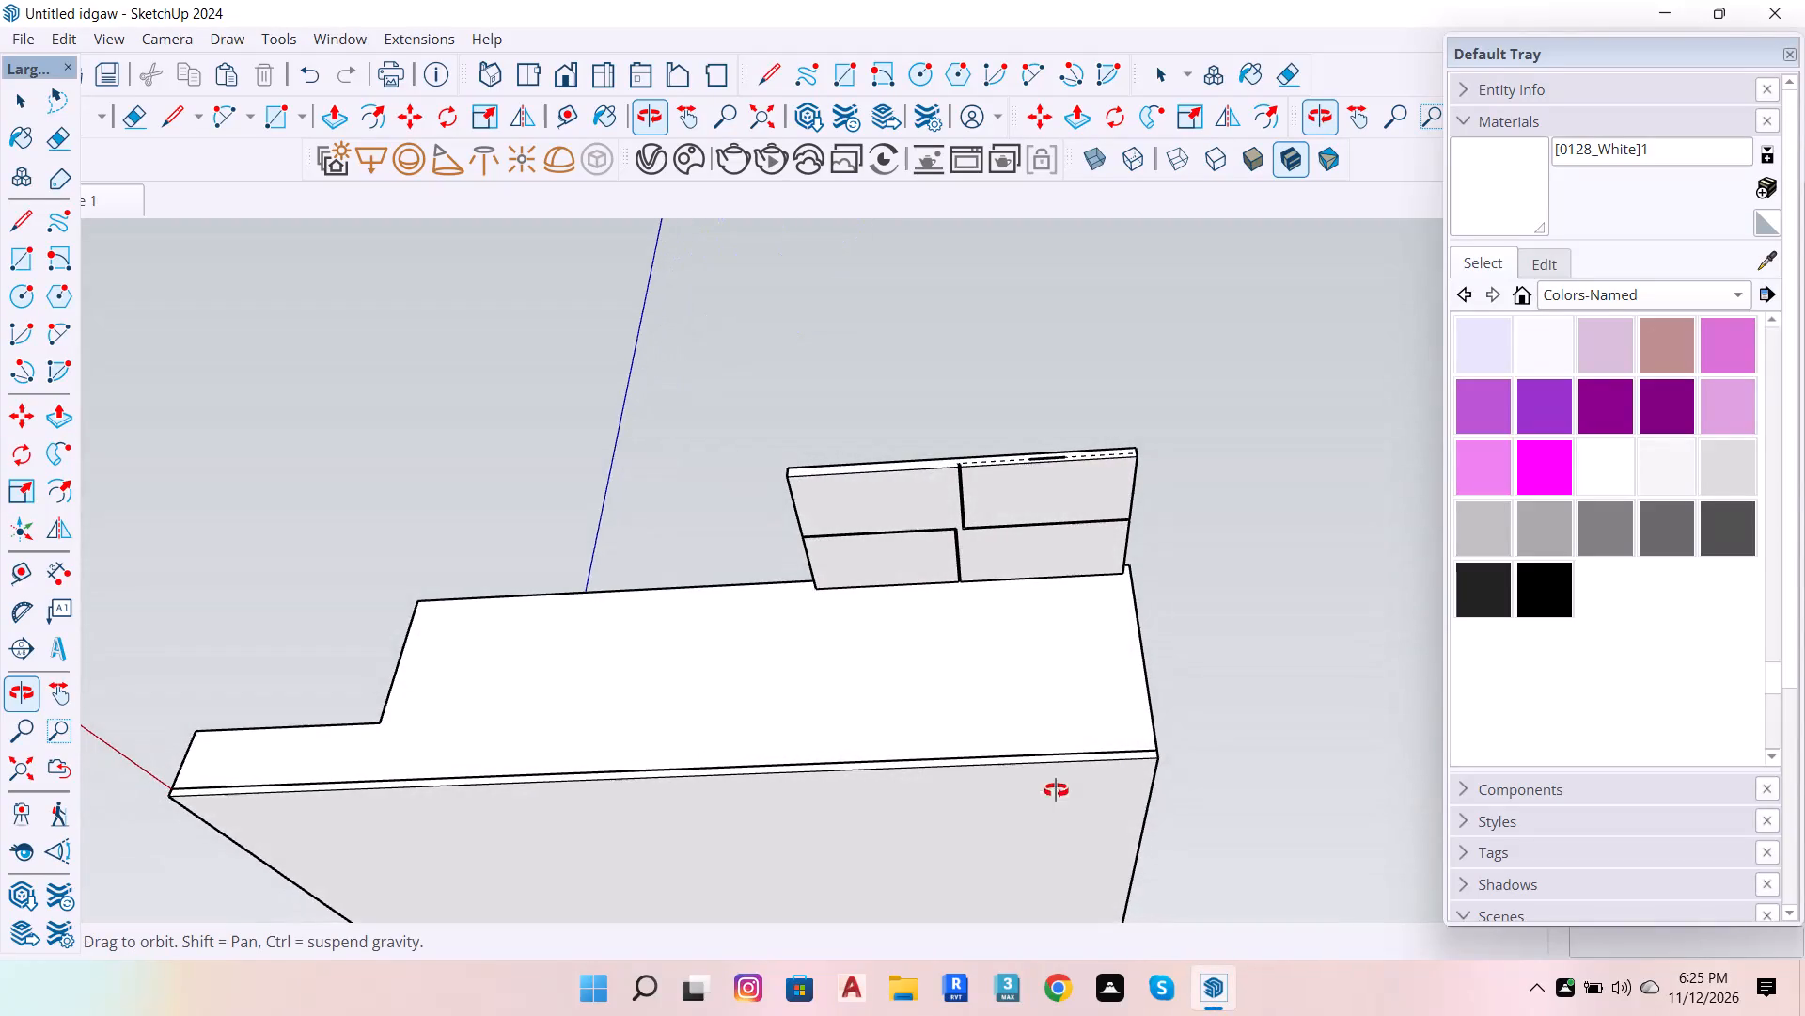
# Move the ceiling slab over the kitchen opening, placing its outer corner at the inside corner of the walls.
pyautogui.moveTo(1039, 390); pyautogui.dragTo(1120, 883)
pyautogui.scroll(6, 1128, 771)
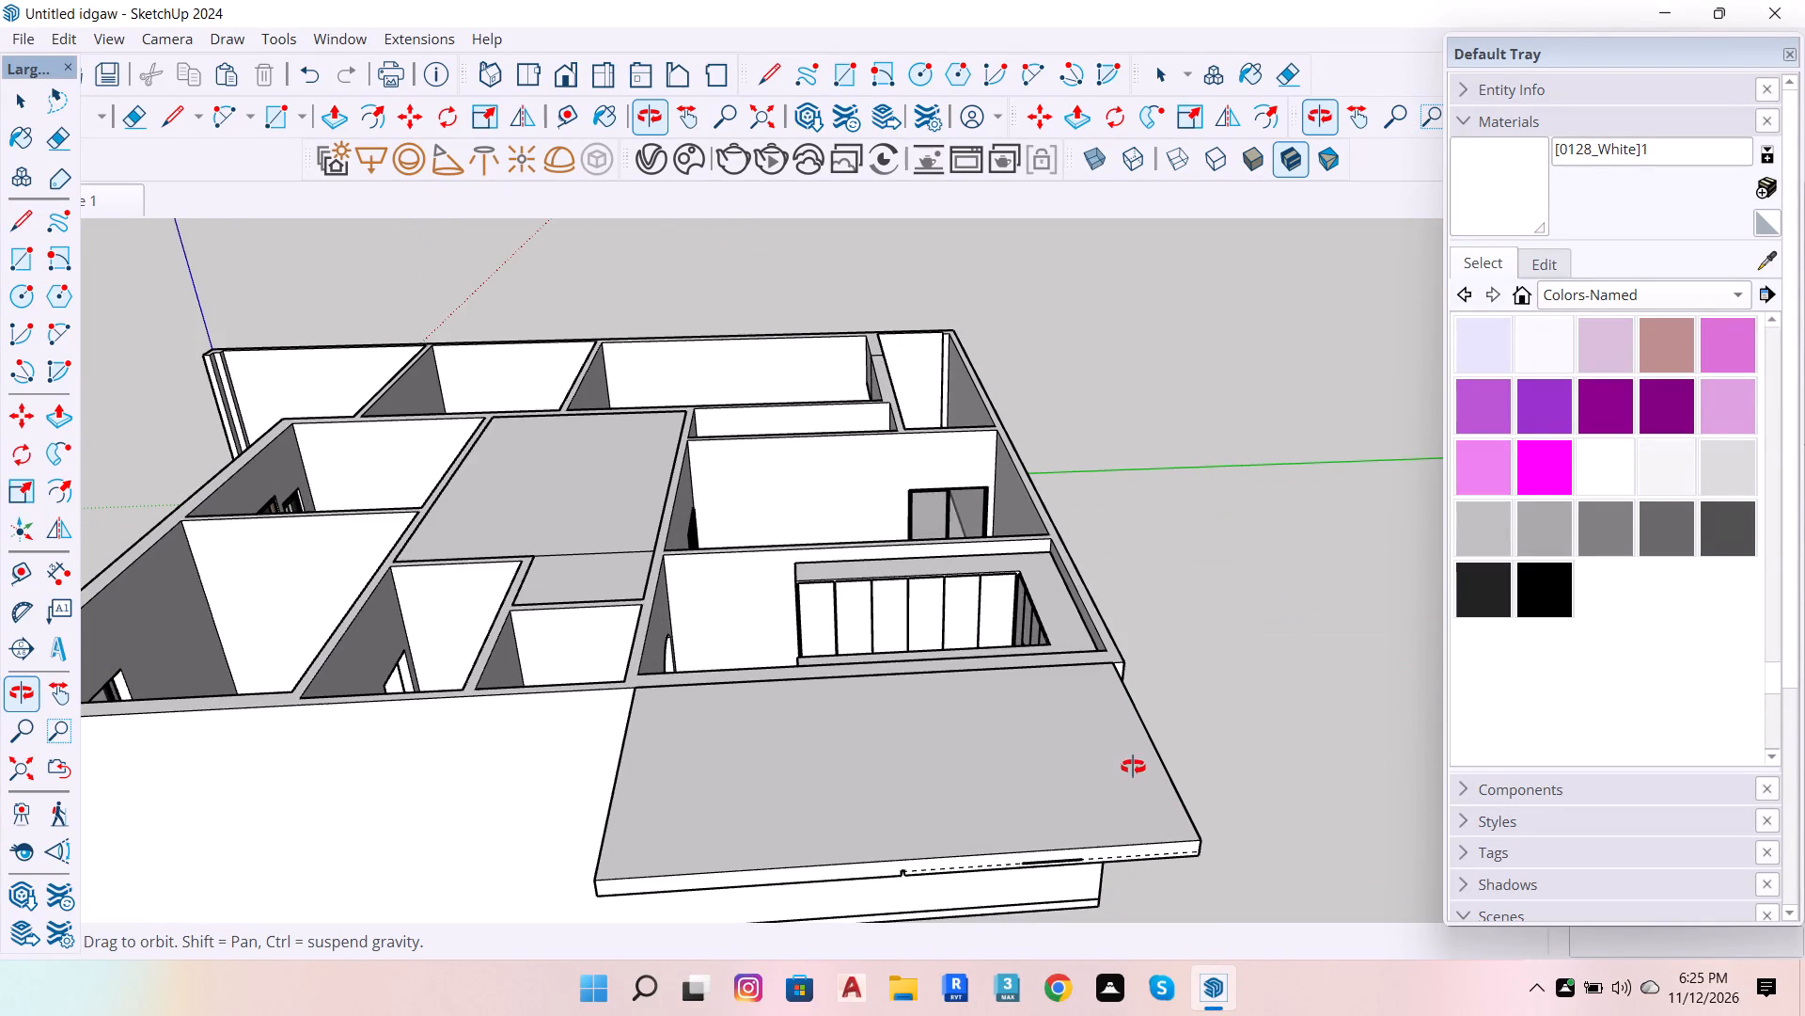
pyautogui.press('space')
pyautogui.click(1143, 810)
pyautogui.press('m')
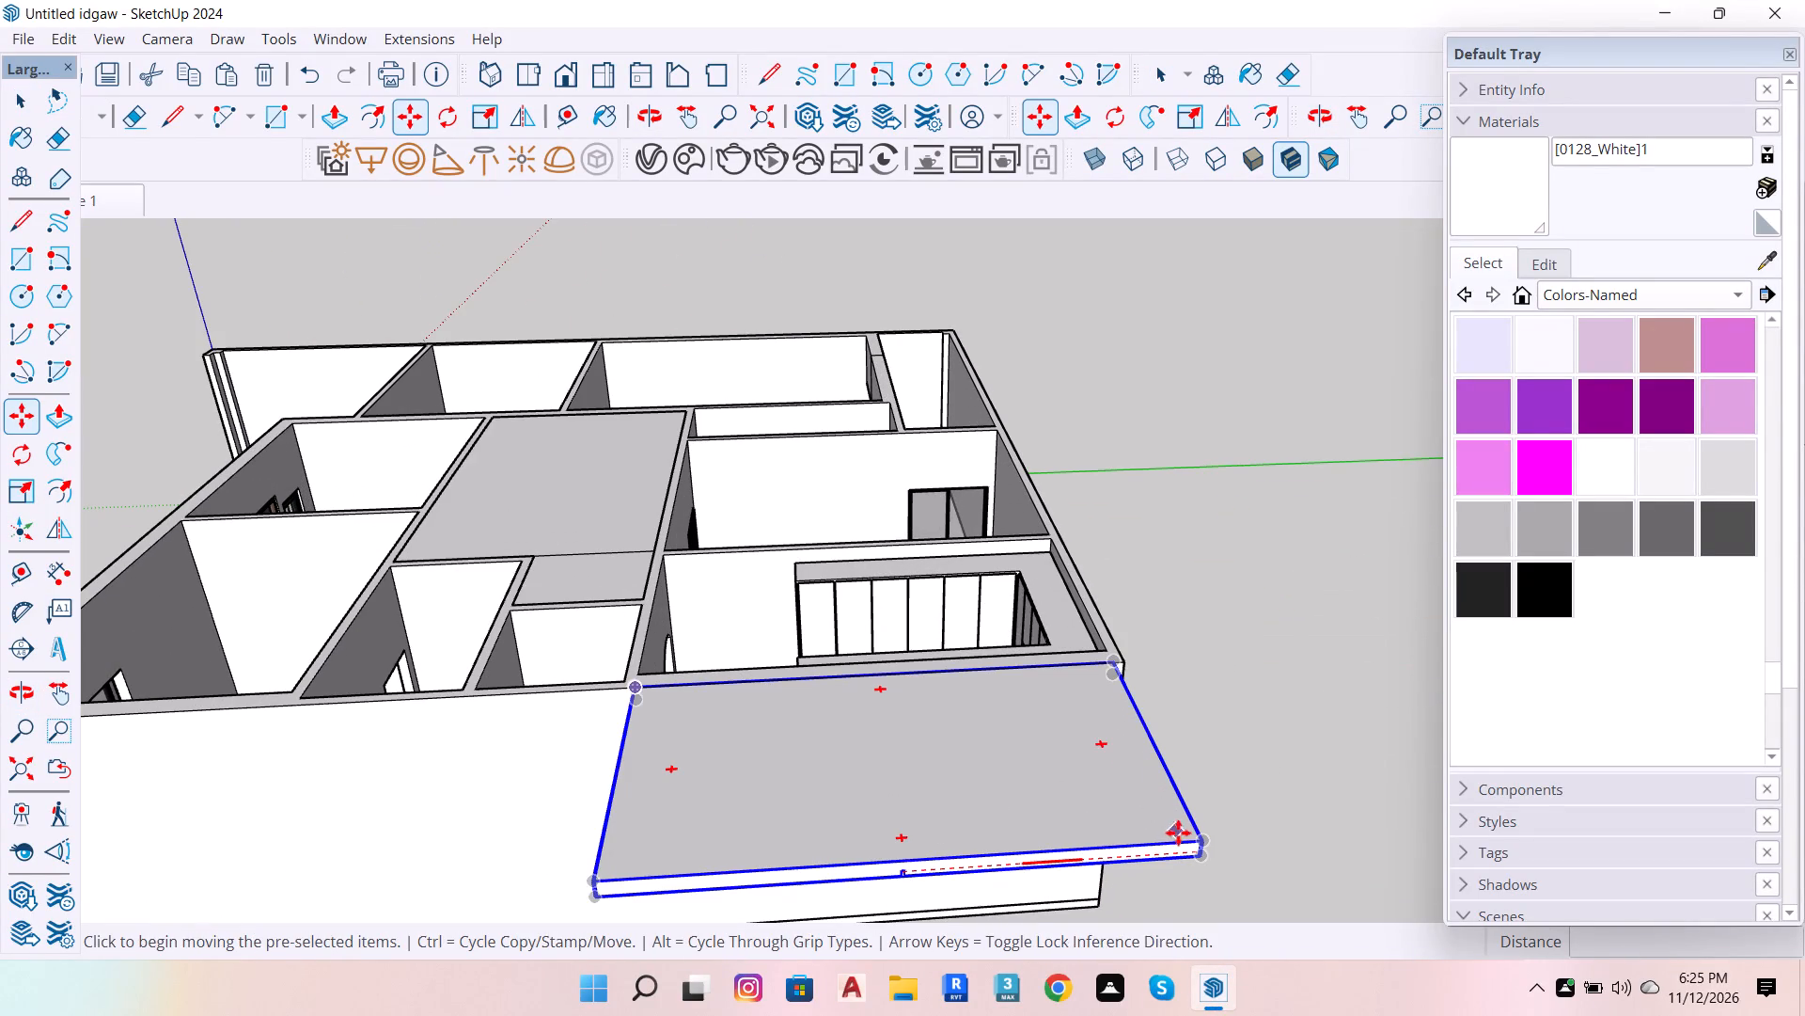
pyautogui.click(1199, 837)
pyautogui.scroll(6, 1088, 593)
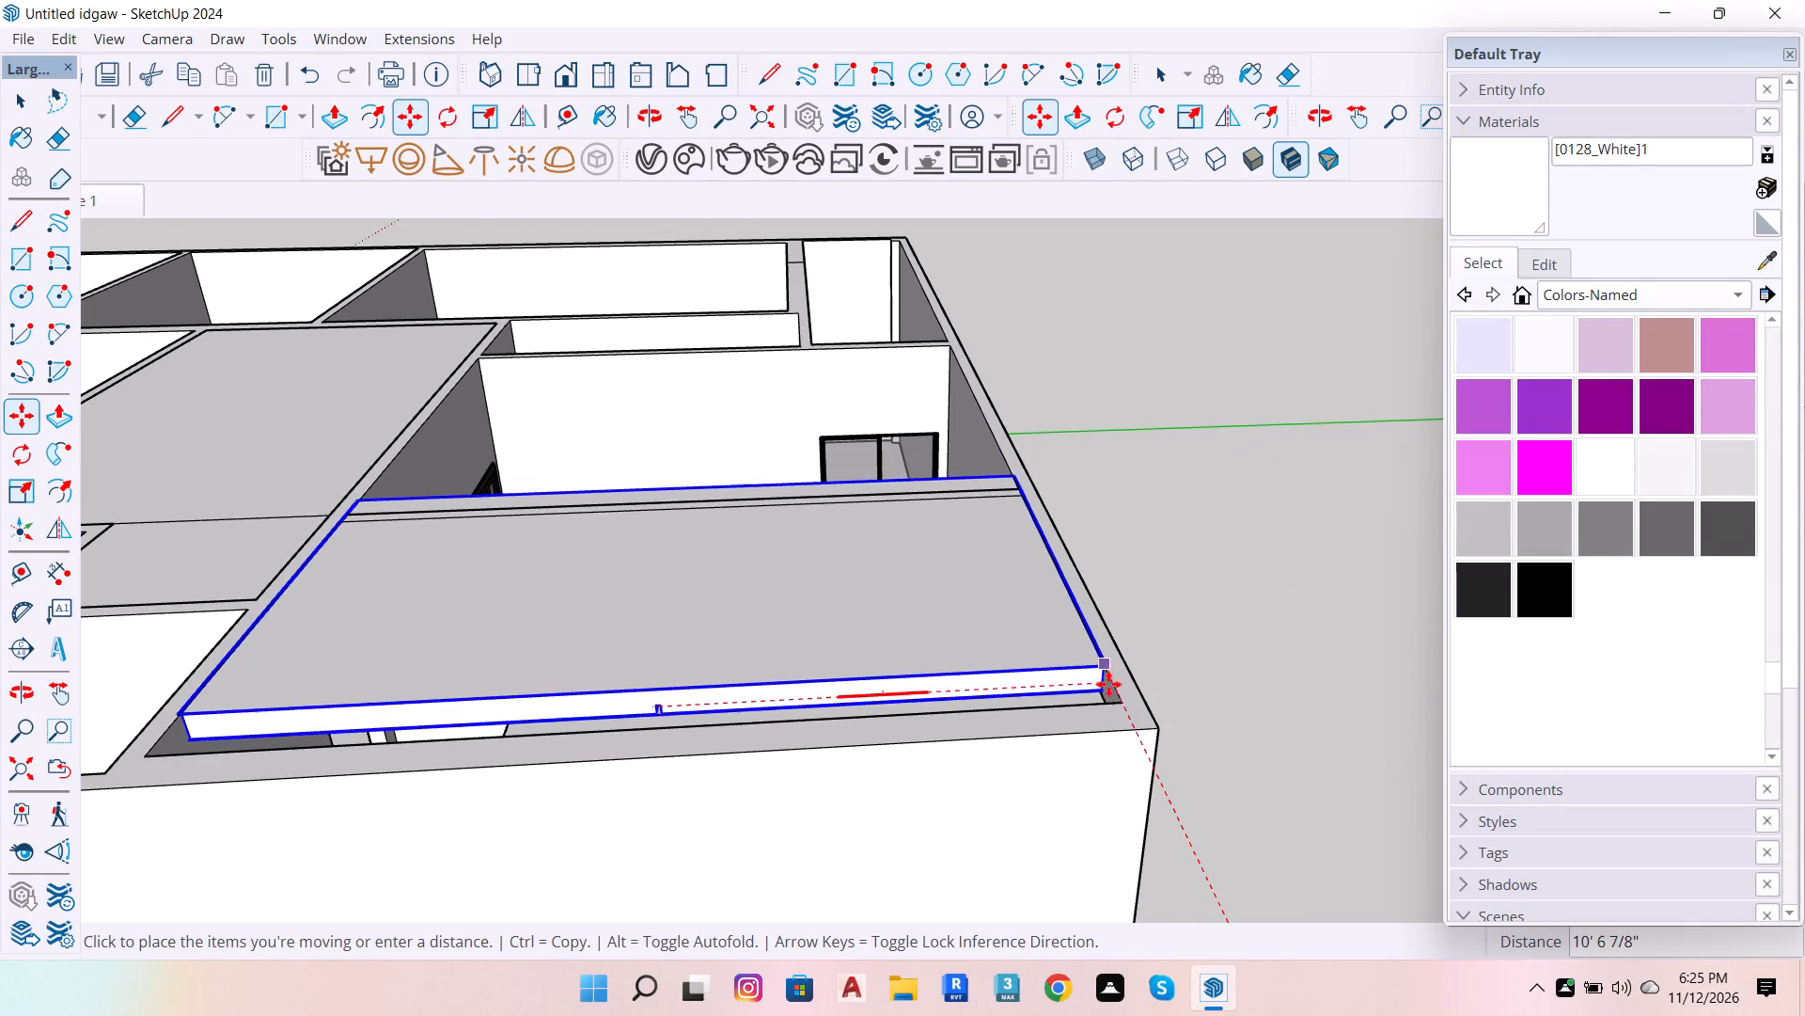
pyautogui.click(1119, 704)
# Examine up close how the ceiling slab's corner fits the inside corner of the kitchen walls, and clear the selection.
pyautogui.scroll(-2, 1077, 584)
pyautogui.scroll(10, 1122, 608)
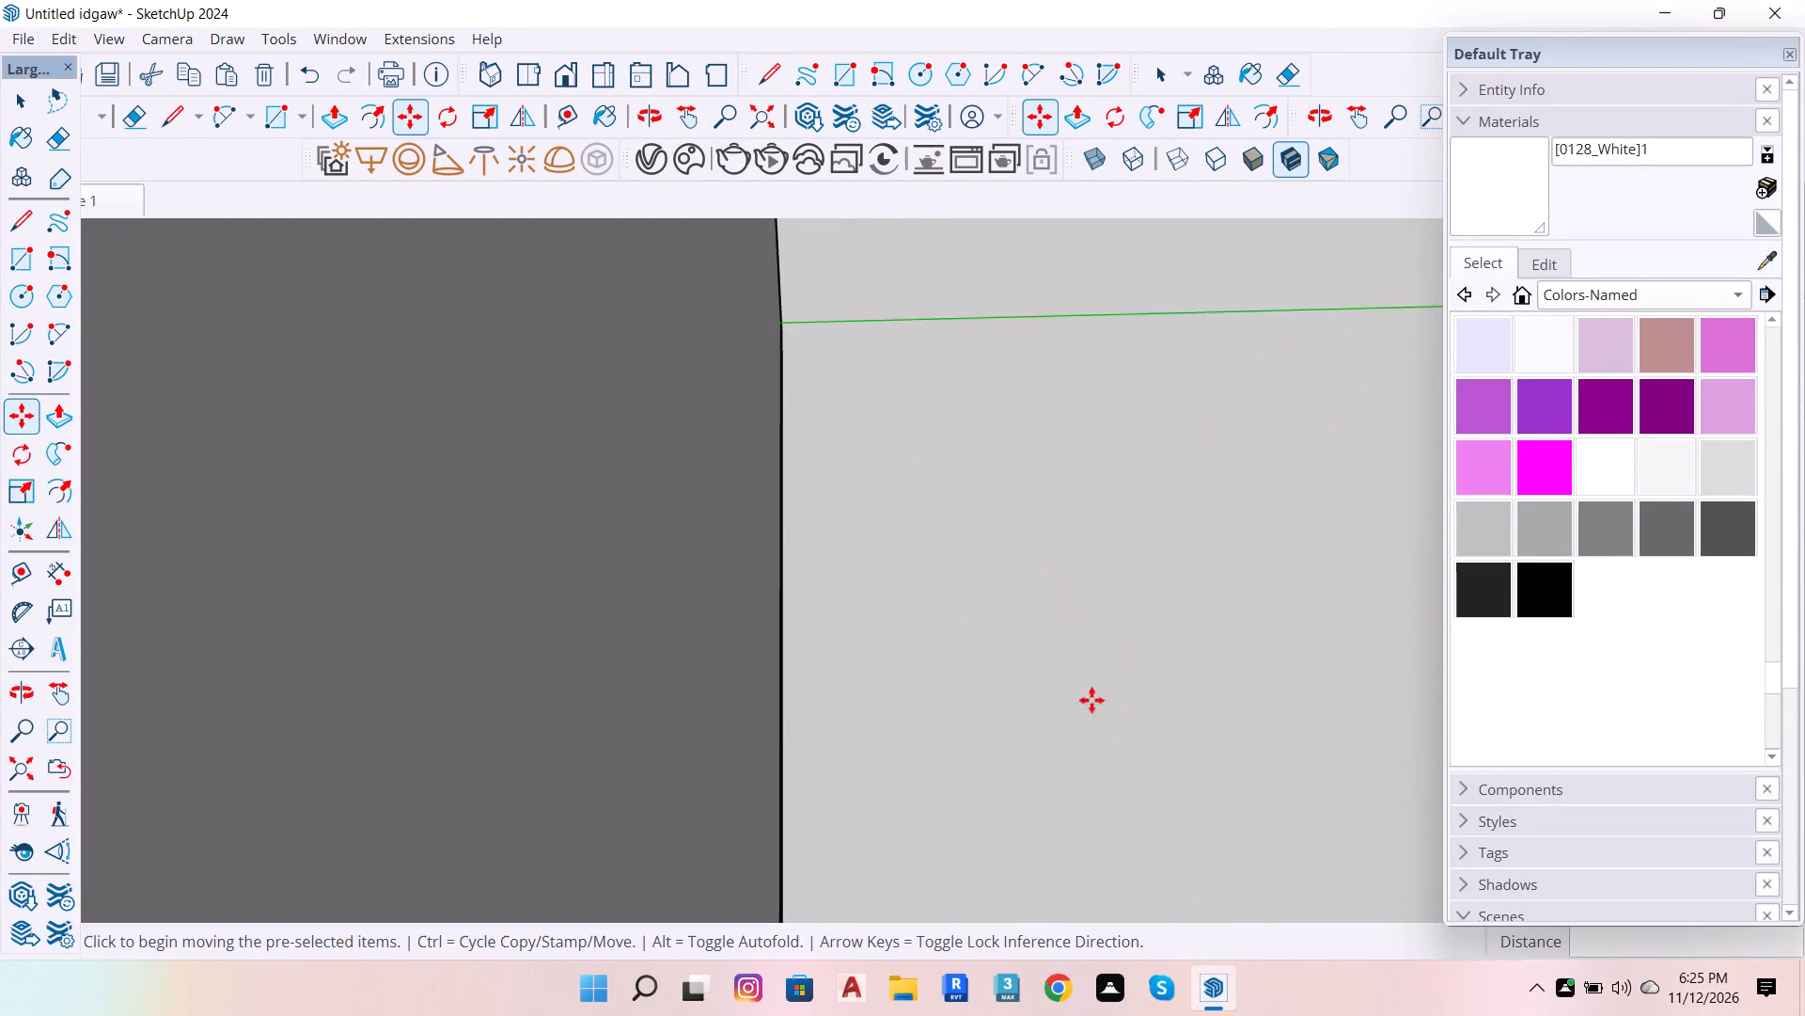
pyautogui.scroll(-7, 1066, 622)
pyautogui.scroll(13, 1033, 700)
pyautogui.scroll(7, 1106, 658)
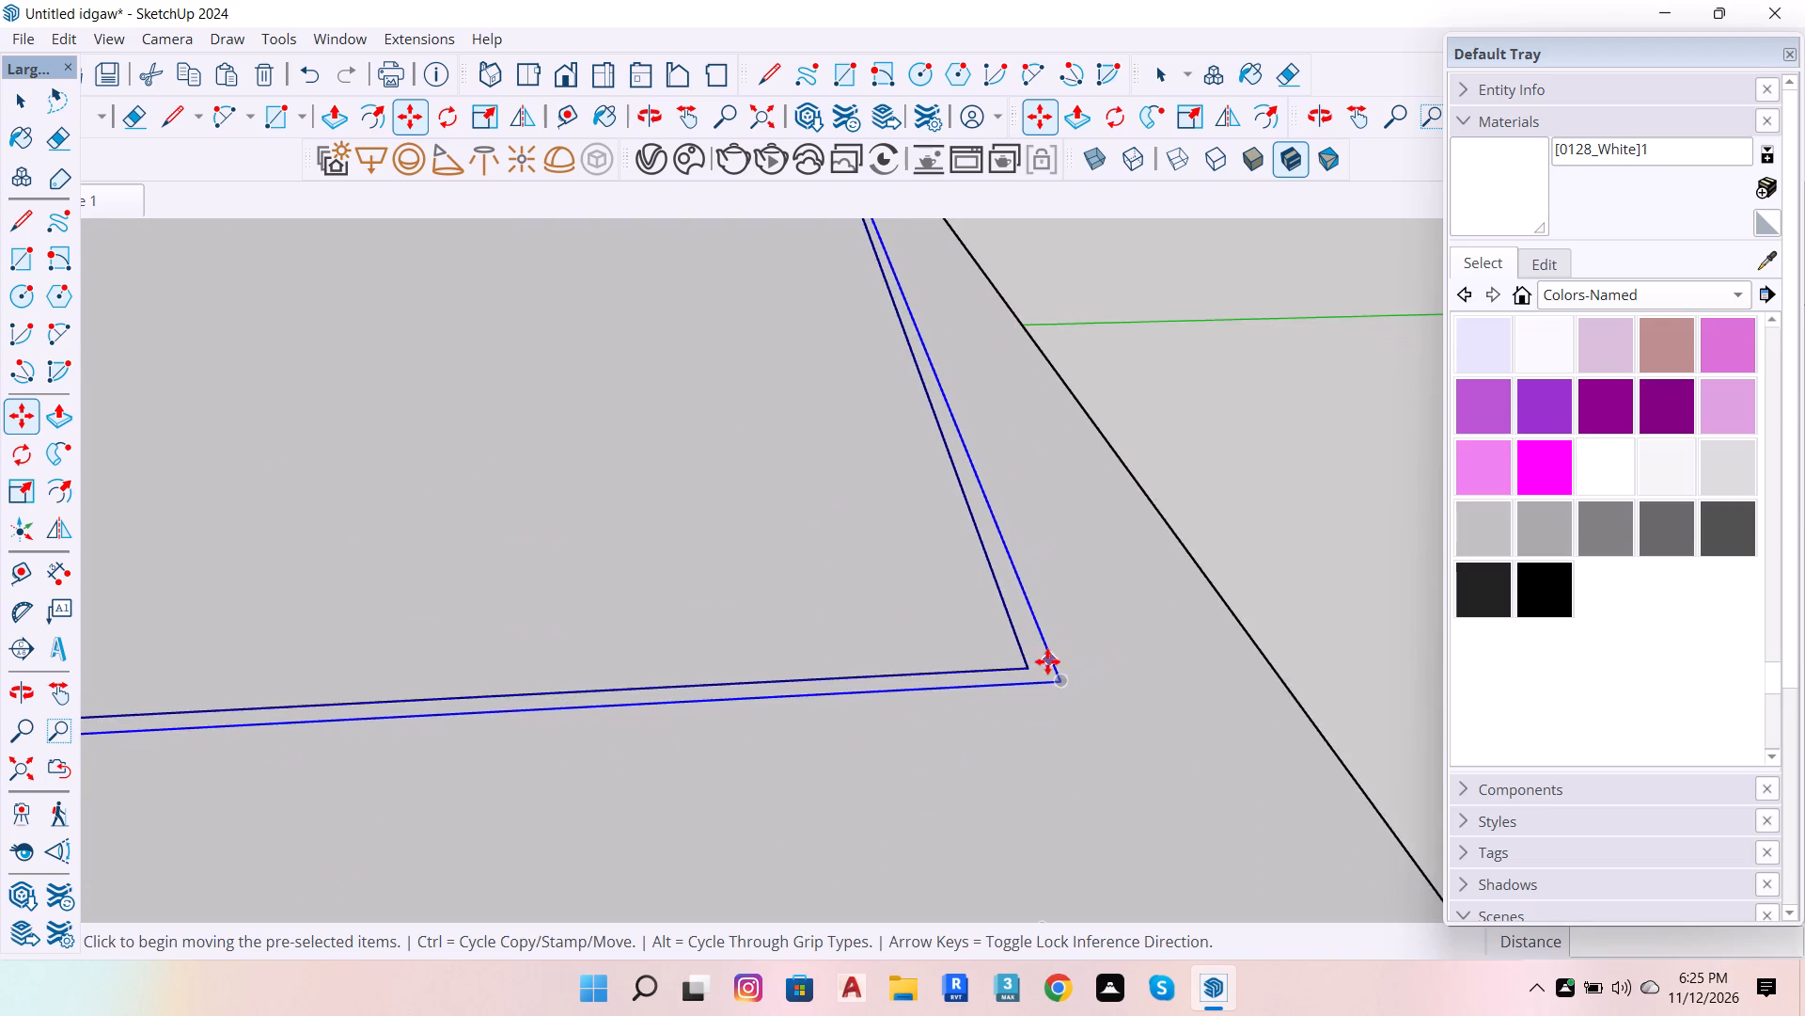
pyautogui.scroll(7, 1044, 661)
pyautogui.scroll(3, 953, 678)
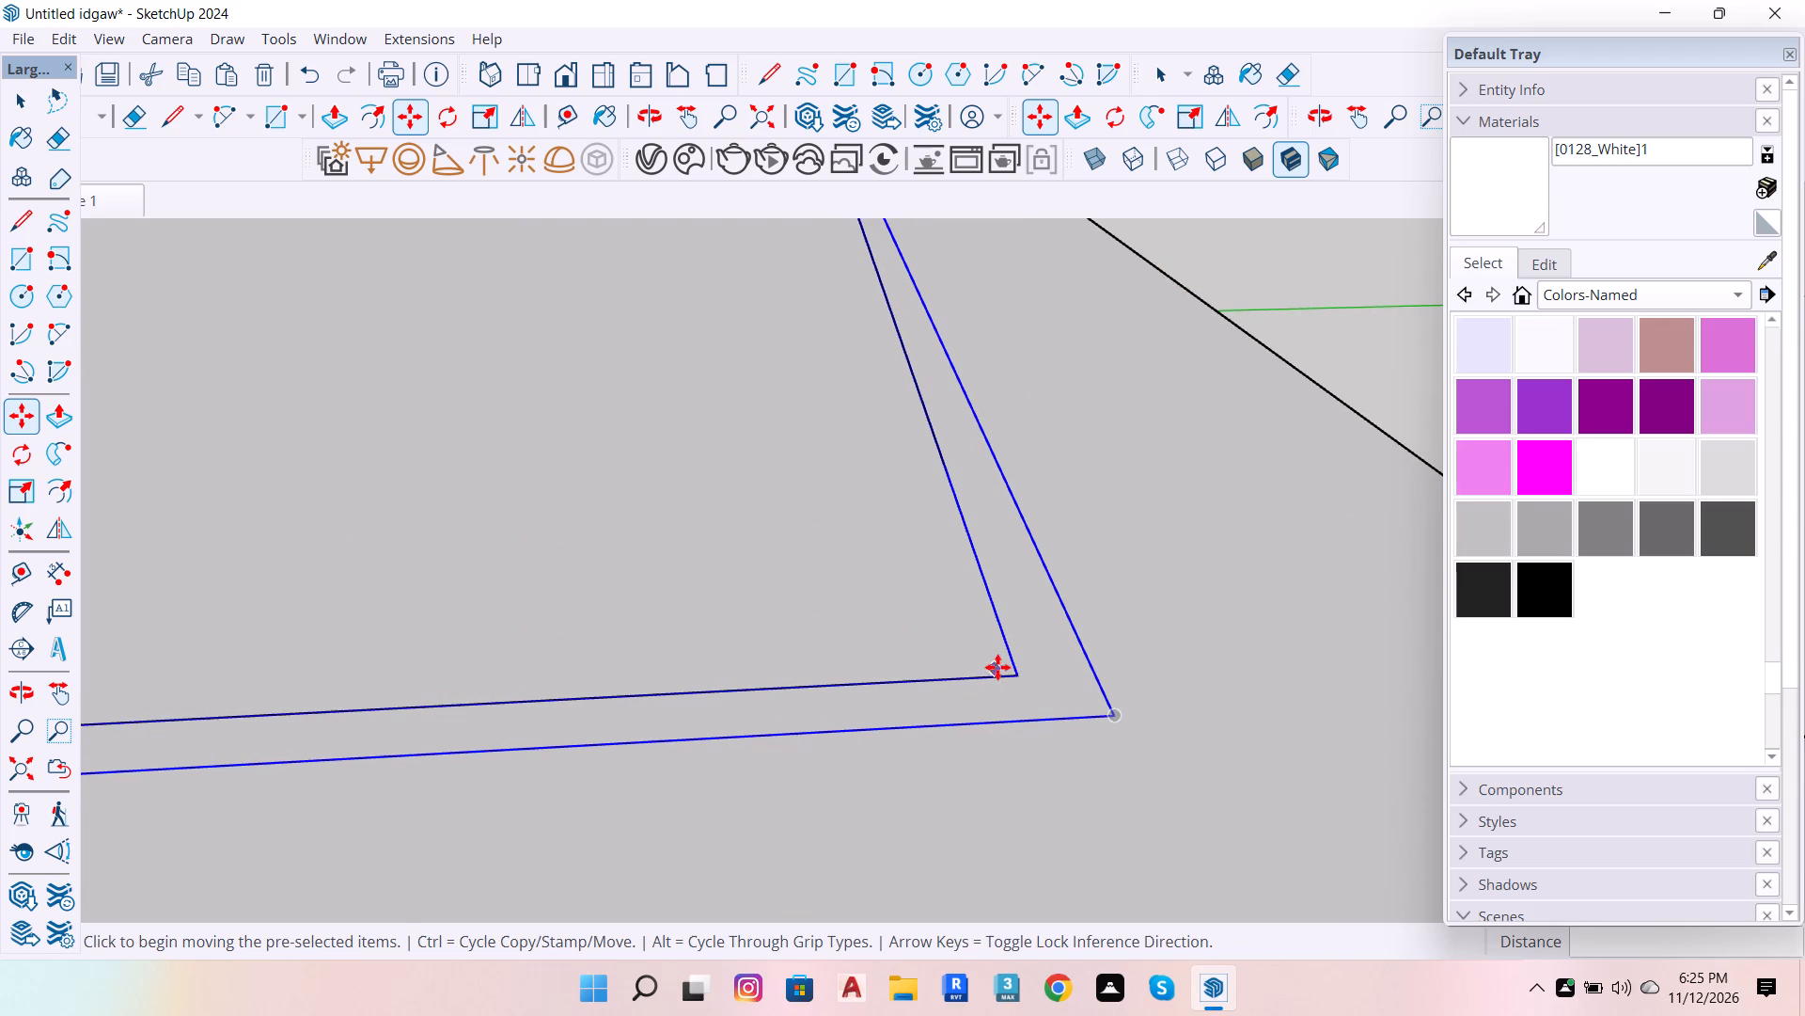
pyautogui.click(997, 667)
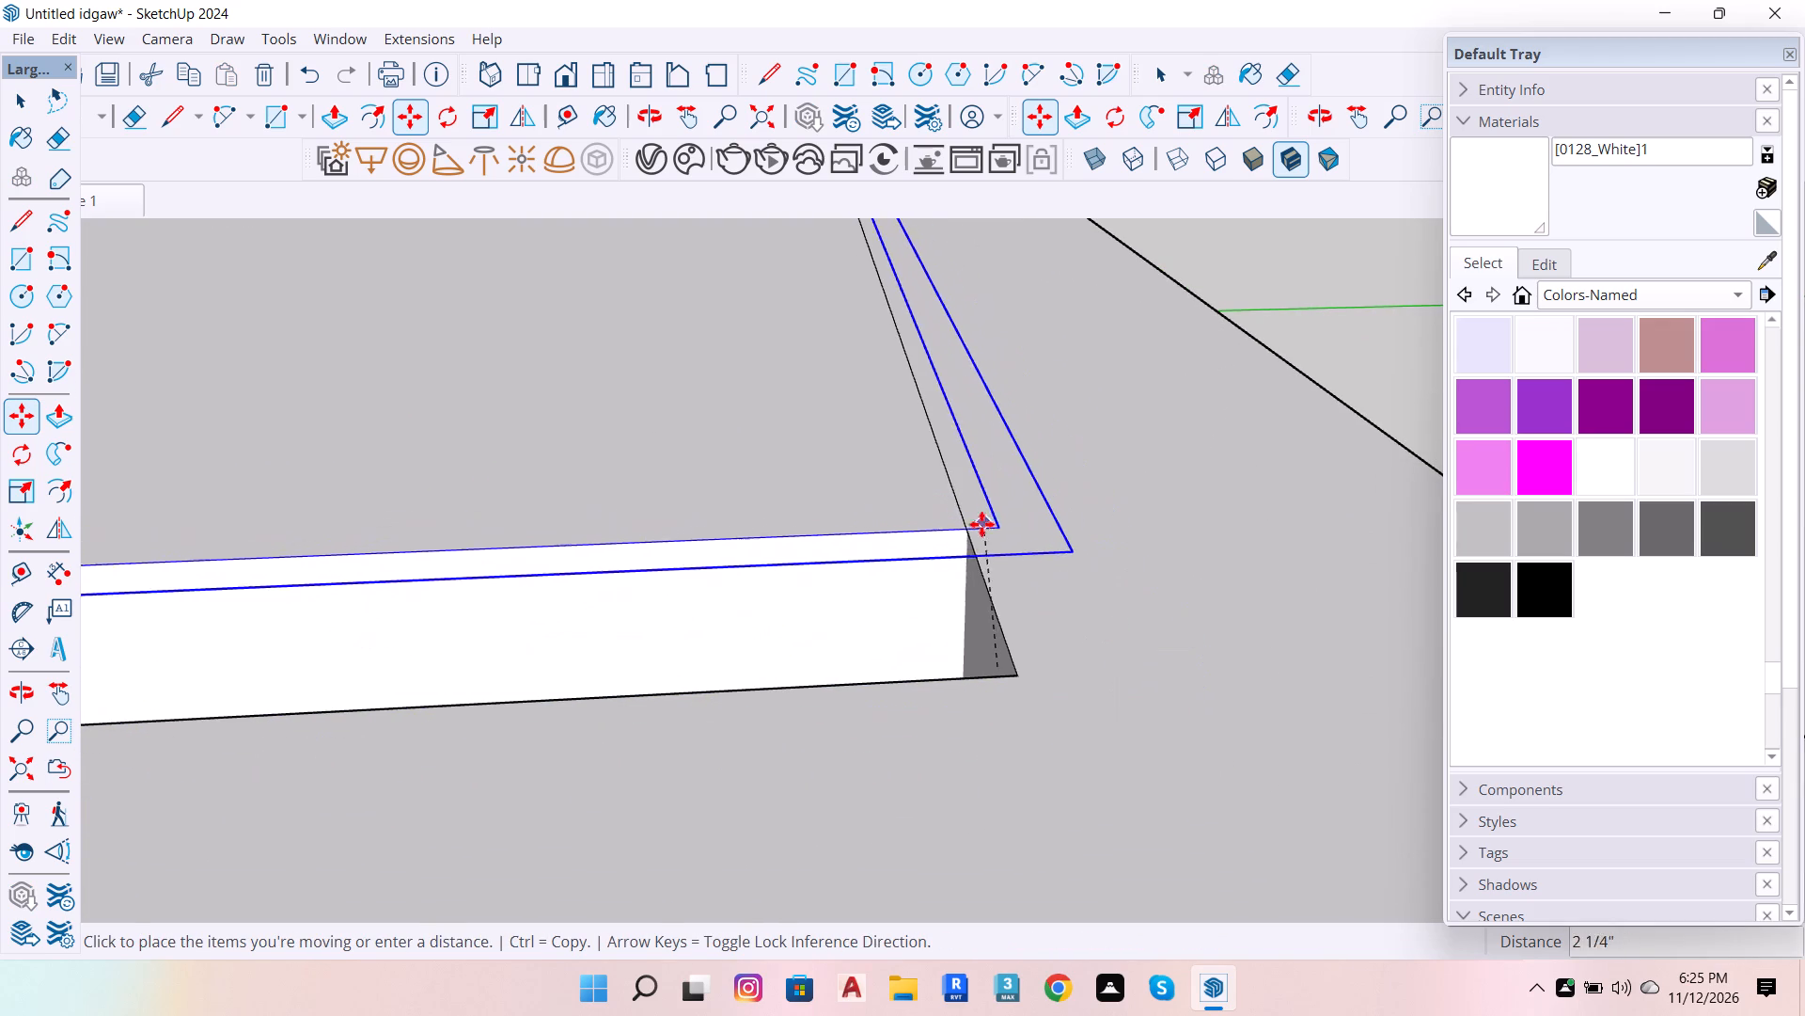
pyautogui.click(1004, 668)
pyautogui.scroll(-7, 1001, 630)
pyautogui.press('space')
pyautogui.doubleClick(1250, 427)
pyautogui.scroll(-5, 1013, 602)
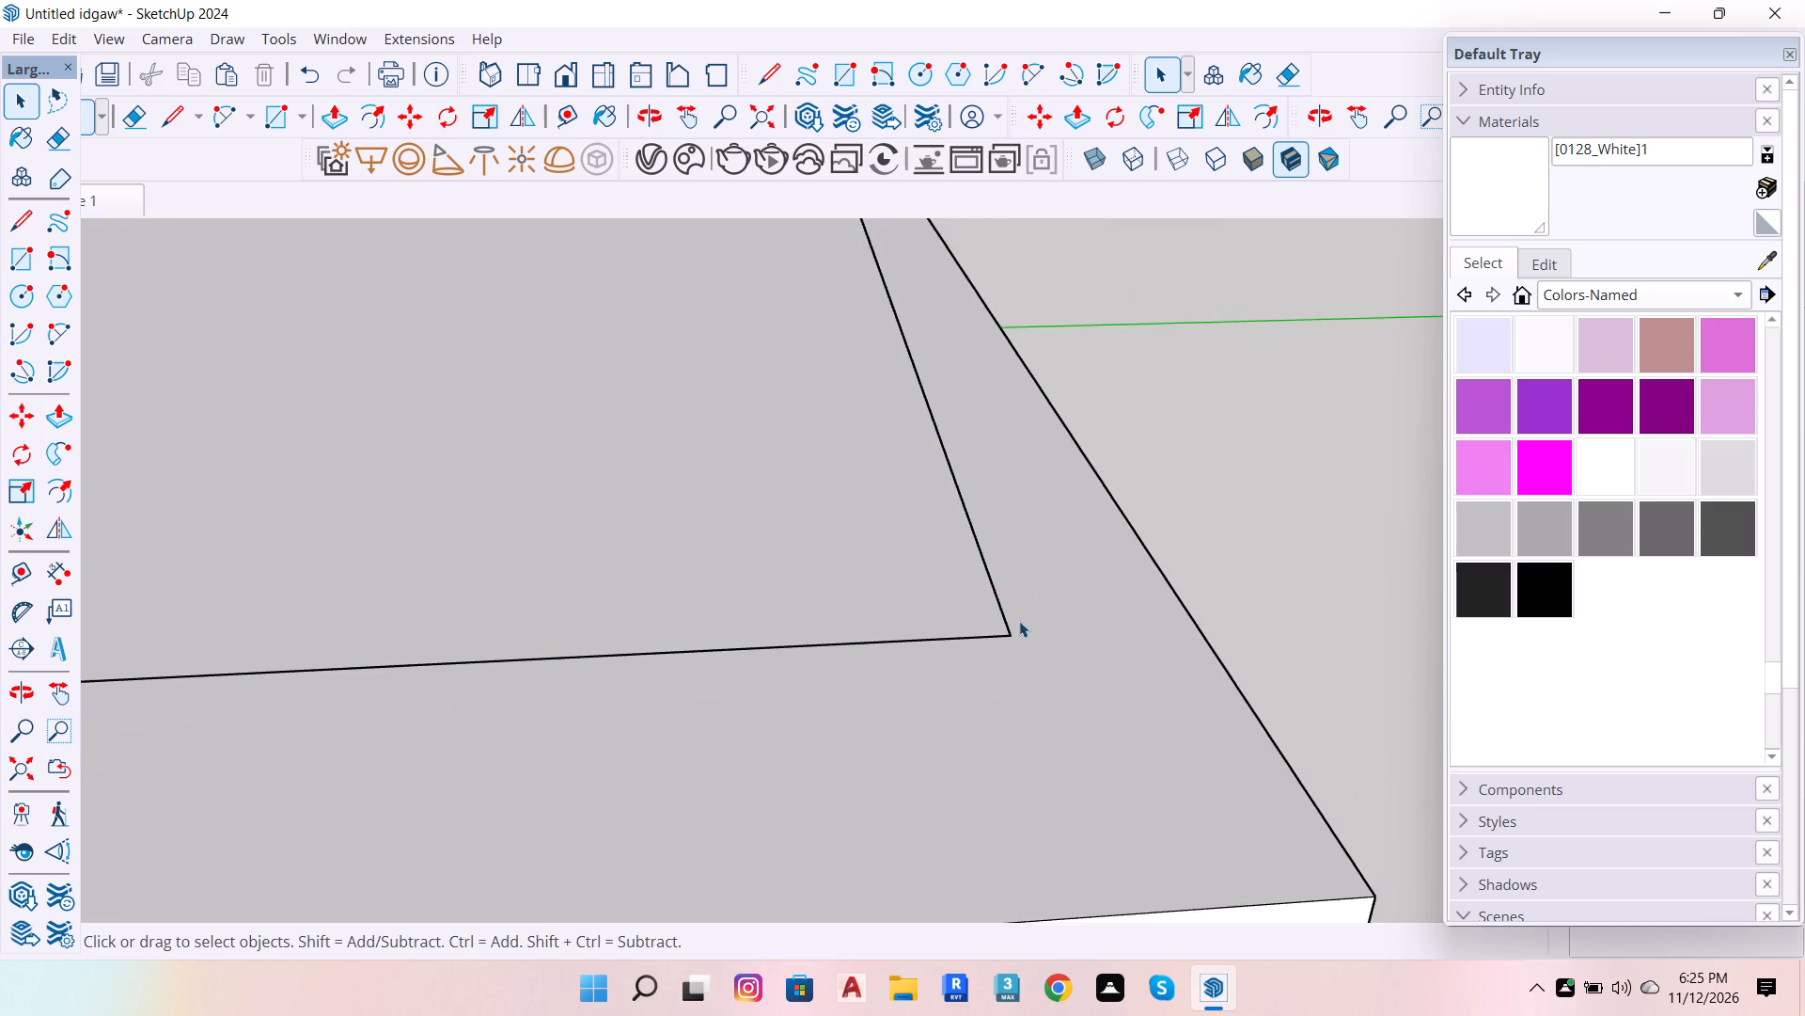
pyautogui.scroll(-20, 1019, 621)
pyautogui.scroll(-4, 1019, 621)
pyautogui.doubleClick(1033, 558)
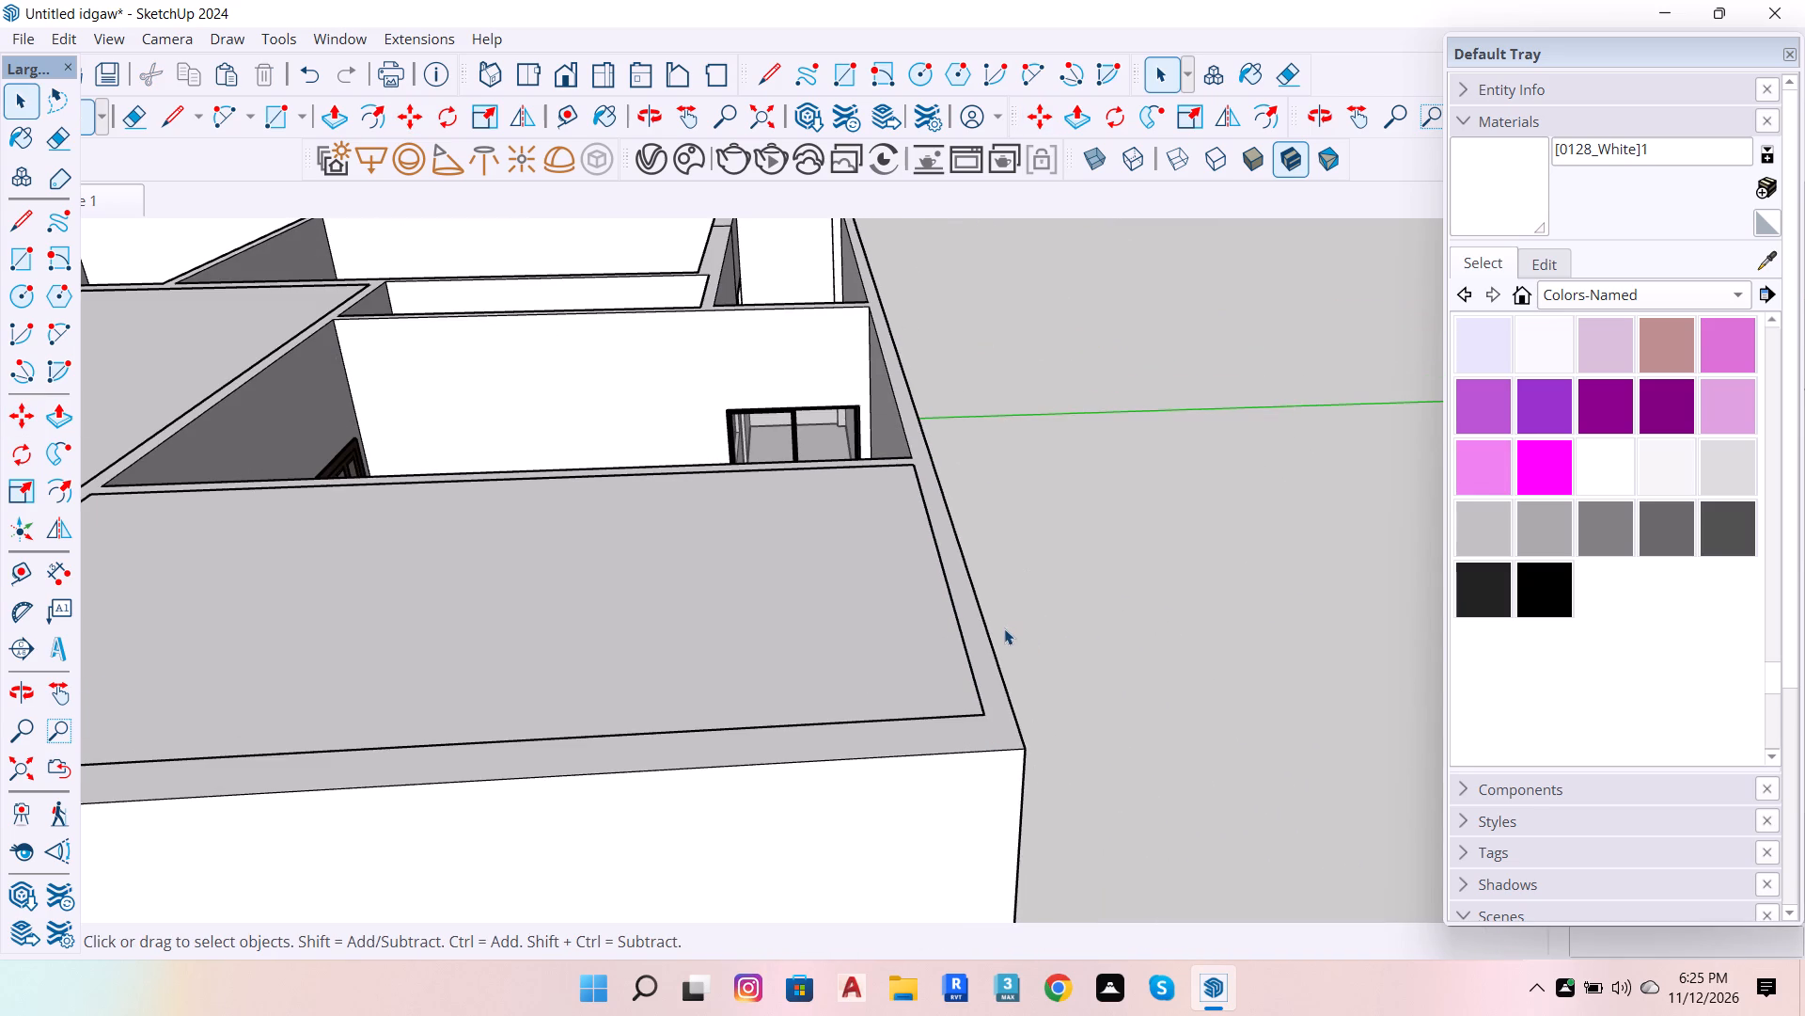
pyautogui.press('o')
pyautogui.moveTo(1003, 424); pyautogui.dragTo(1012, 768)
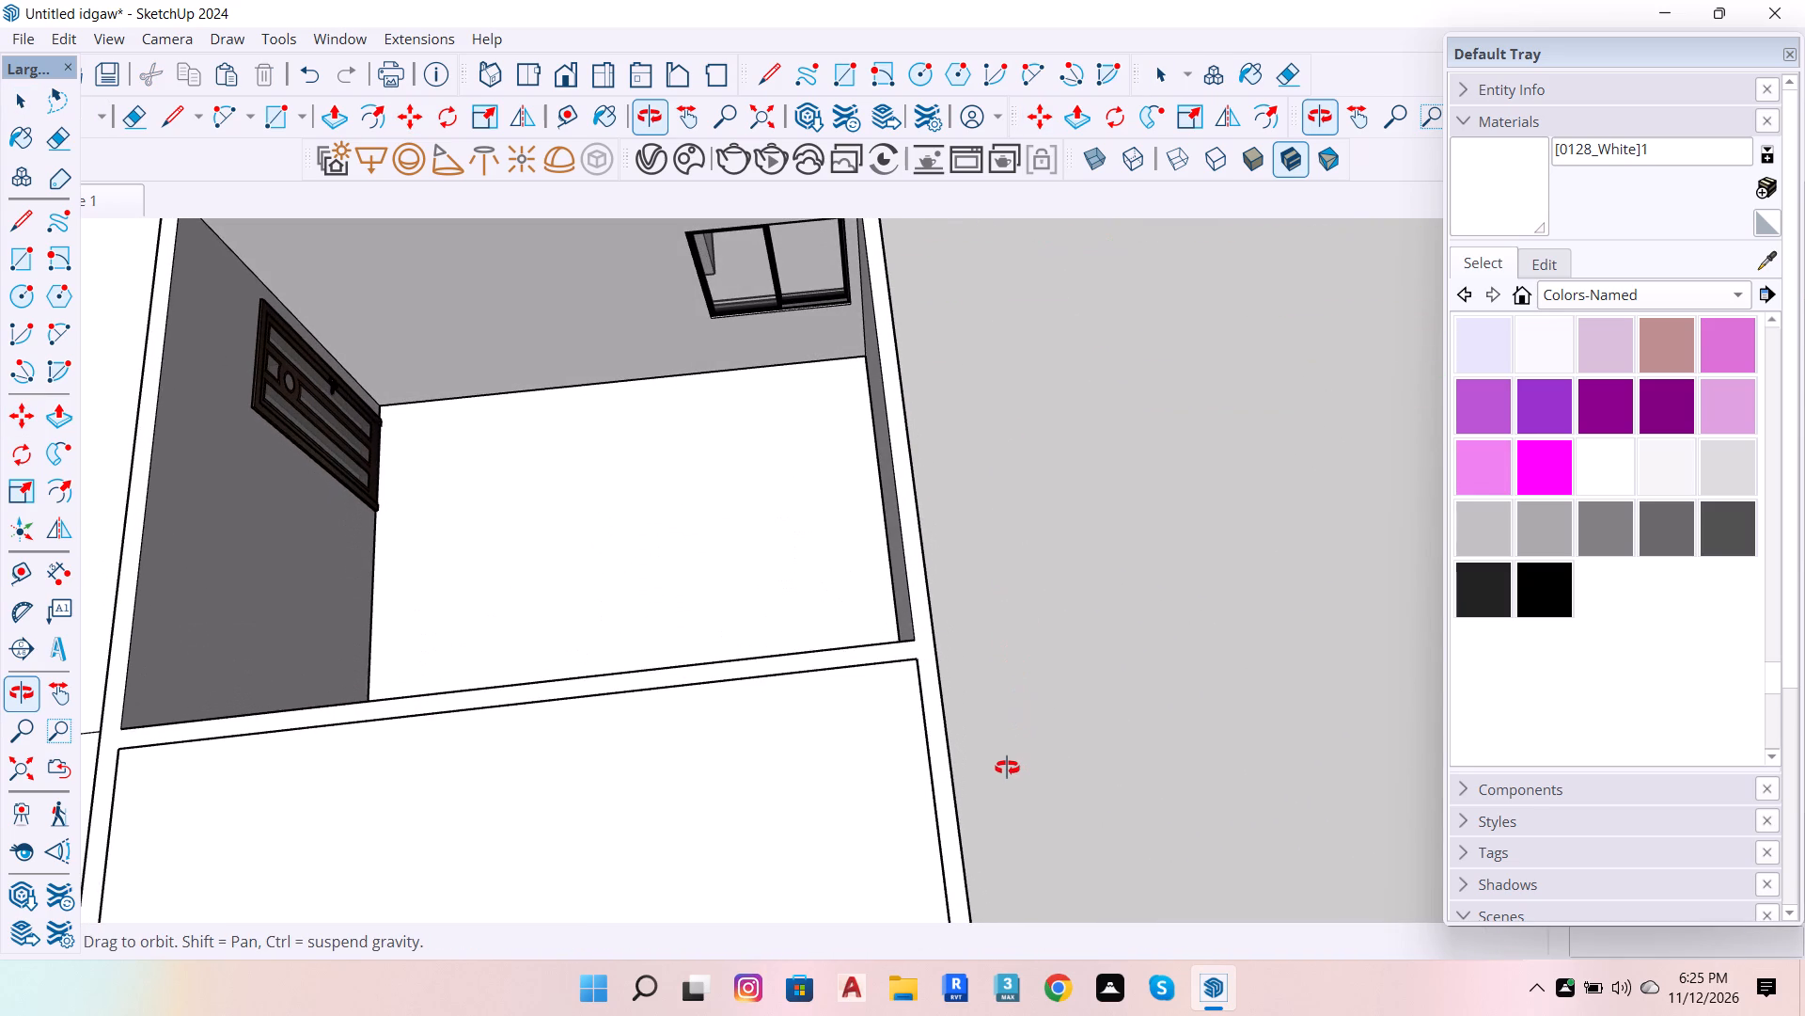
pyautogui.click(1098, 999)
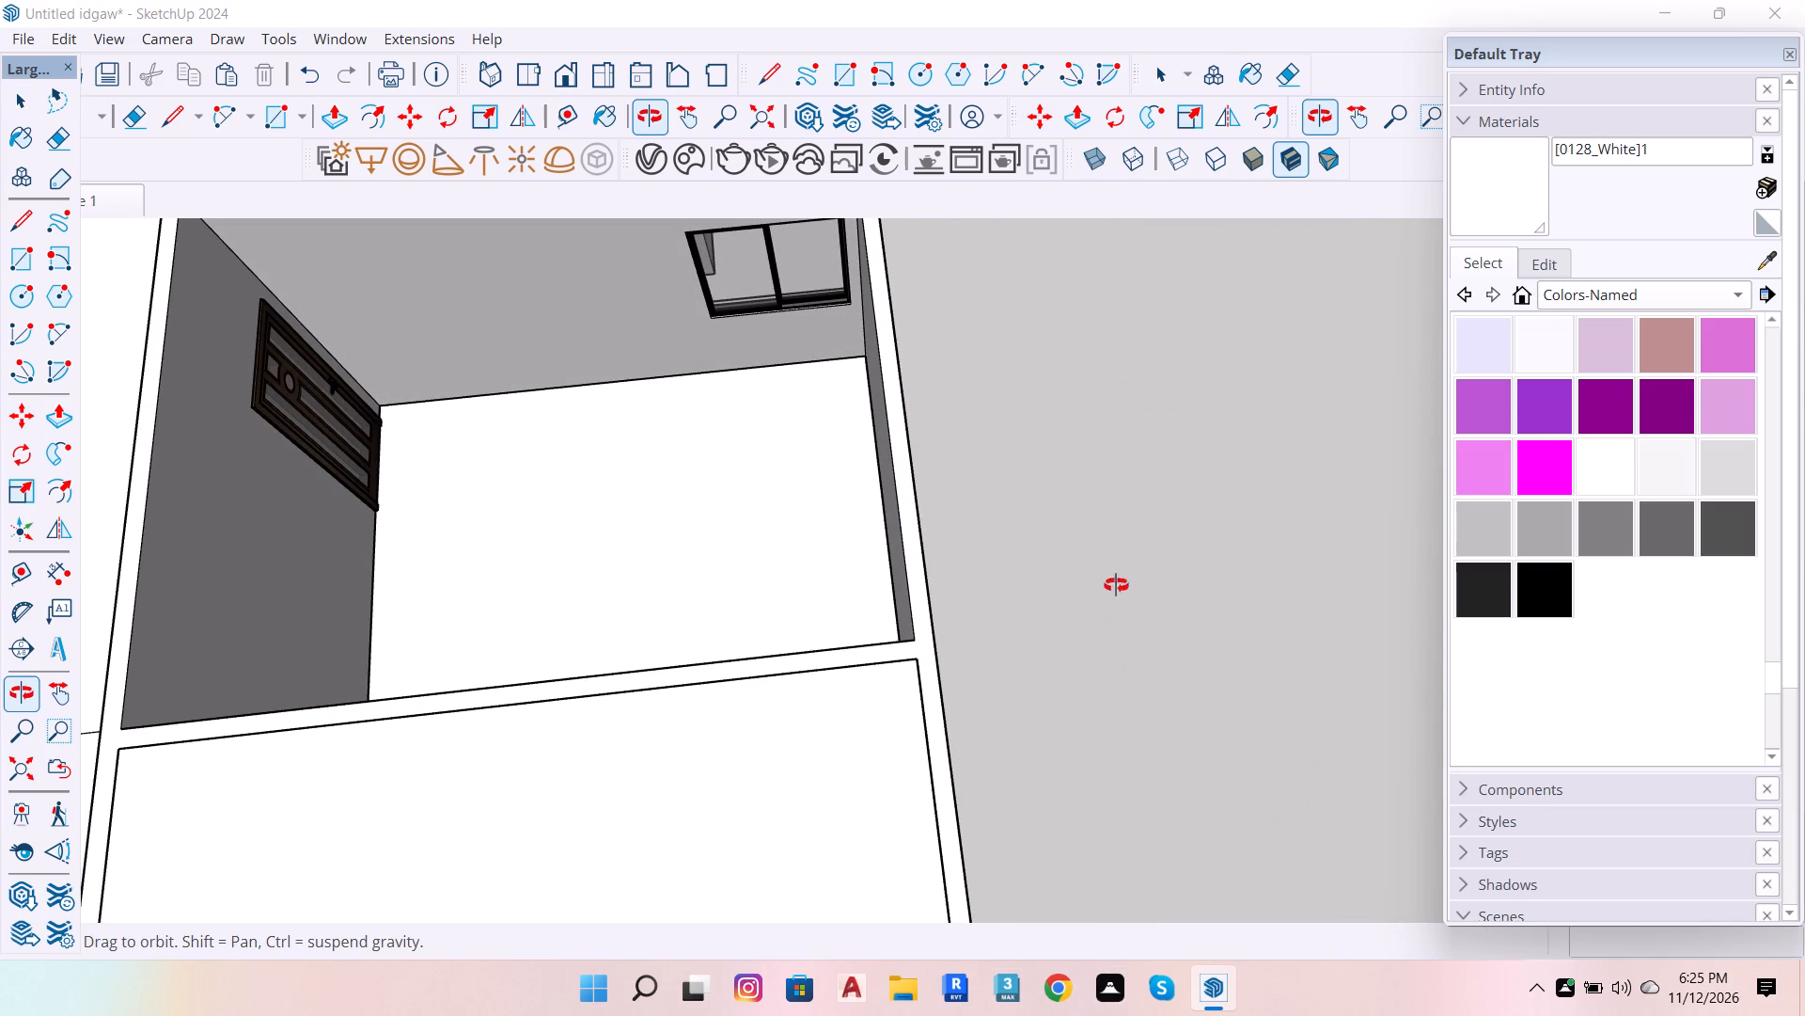
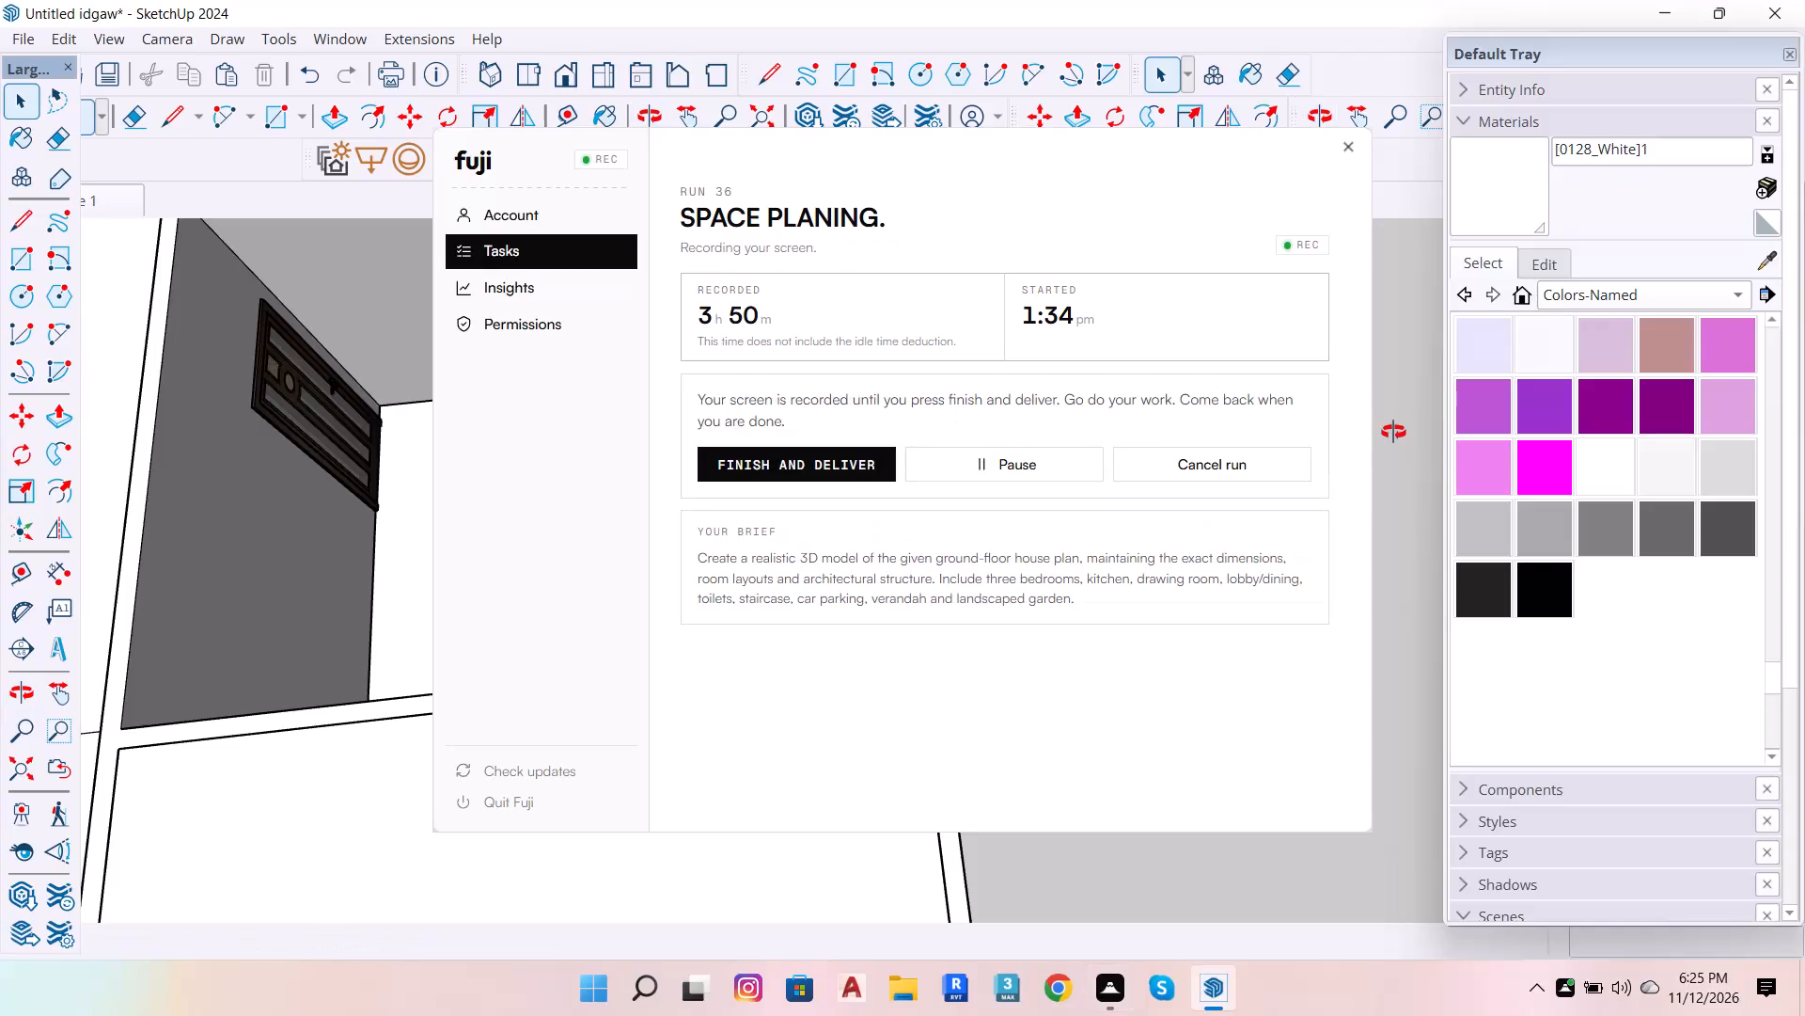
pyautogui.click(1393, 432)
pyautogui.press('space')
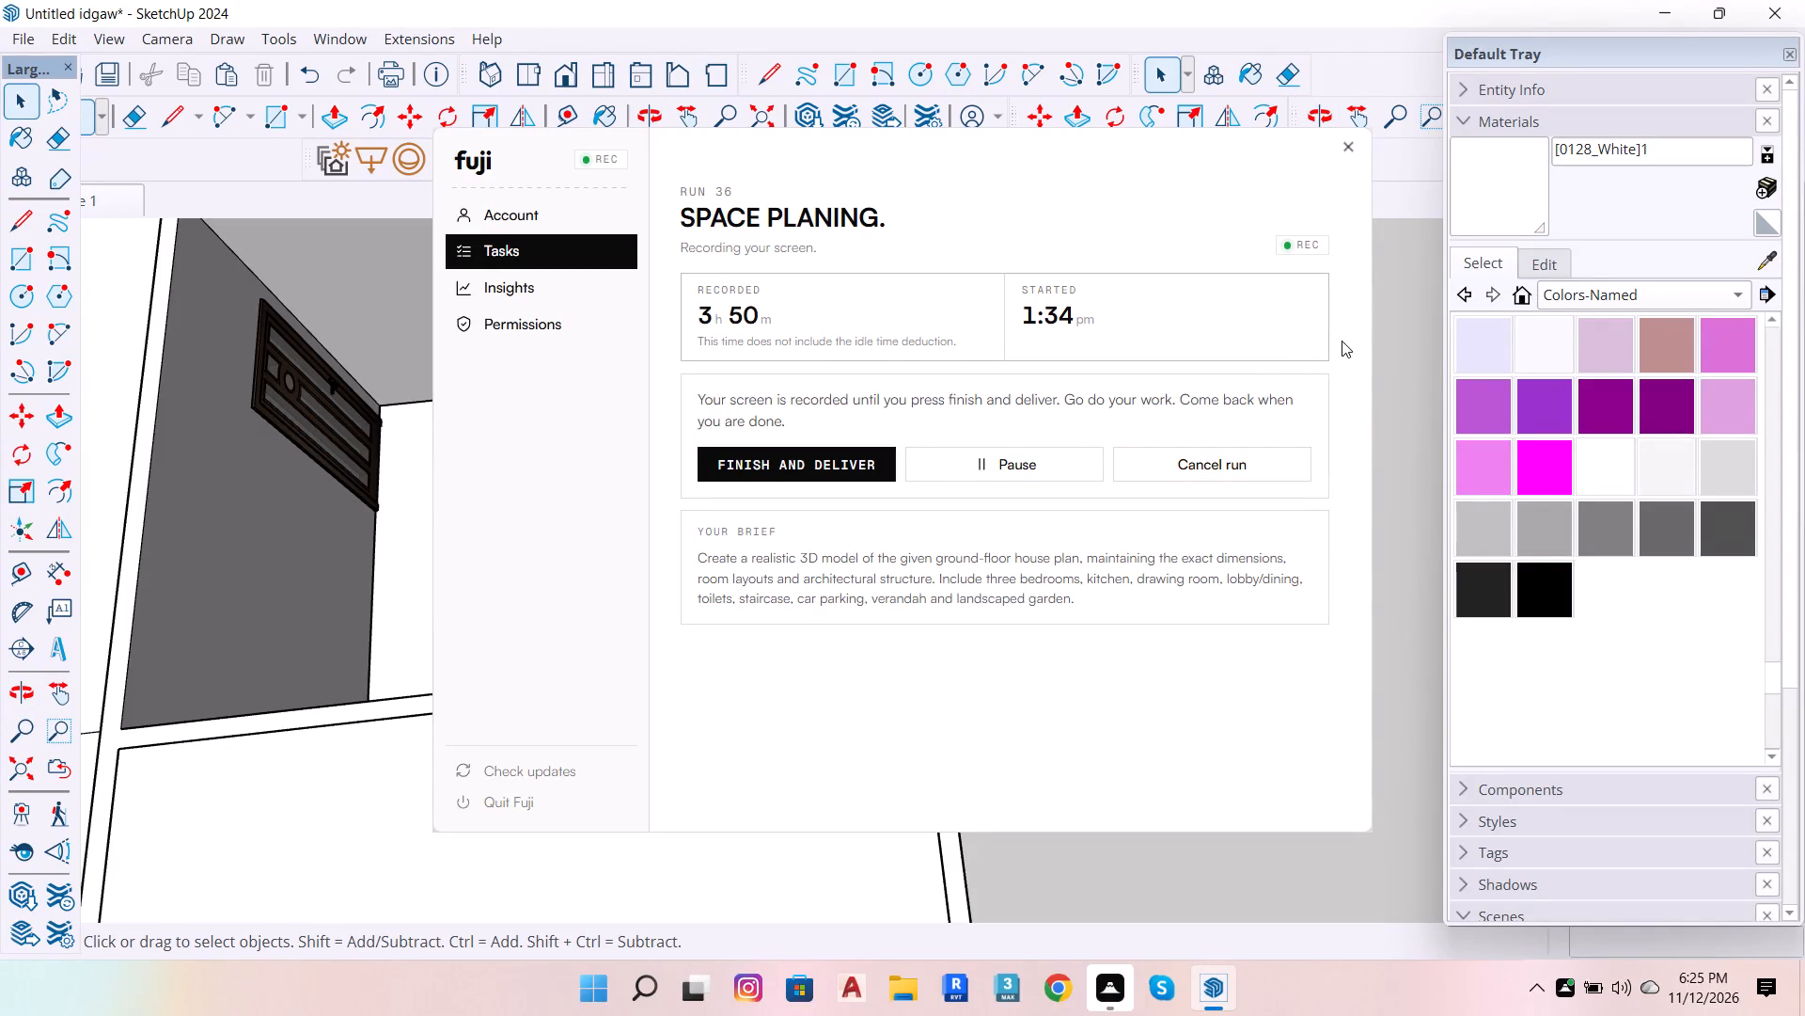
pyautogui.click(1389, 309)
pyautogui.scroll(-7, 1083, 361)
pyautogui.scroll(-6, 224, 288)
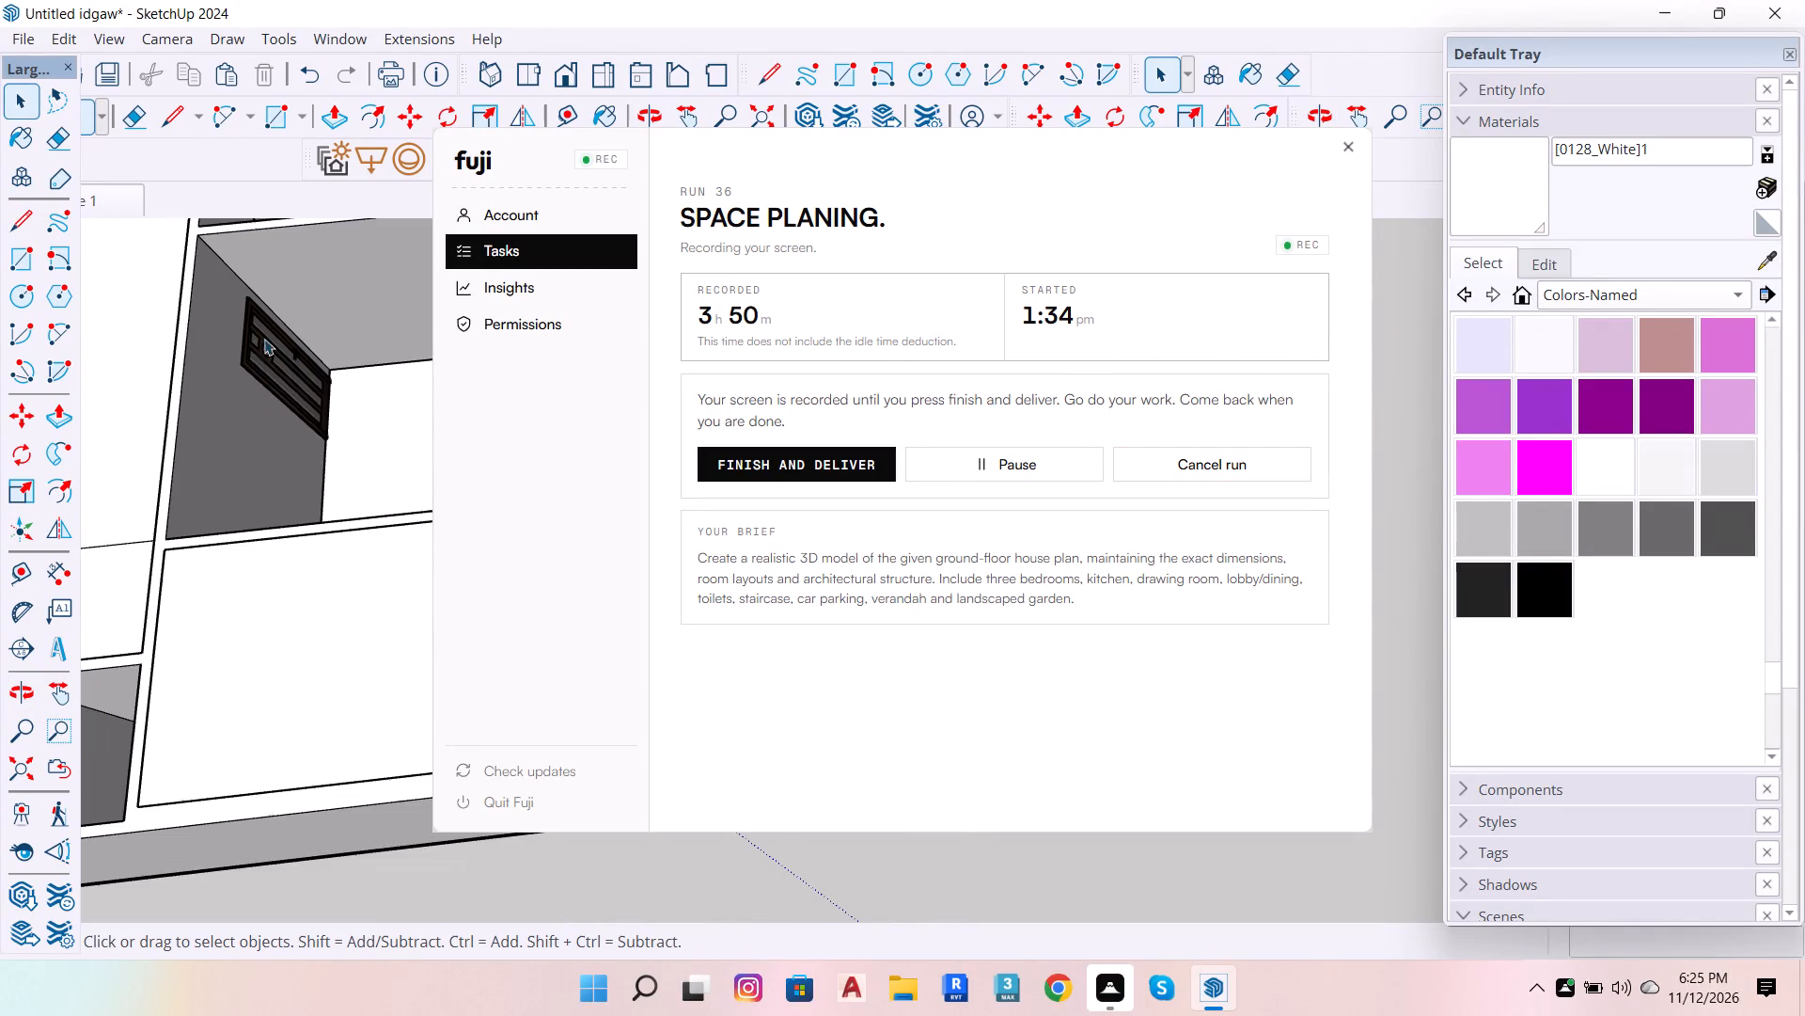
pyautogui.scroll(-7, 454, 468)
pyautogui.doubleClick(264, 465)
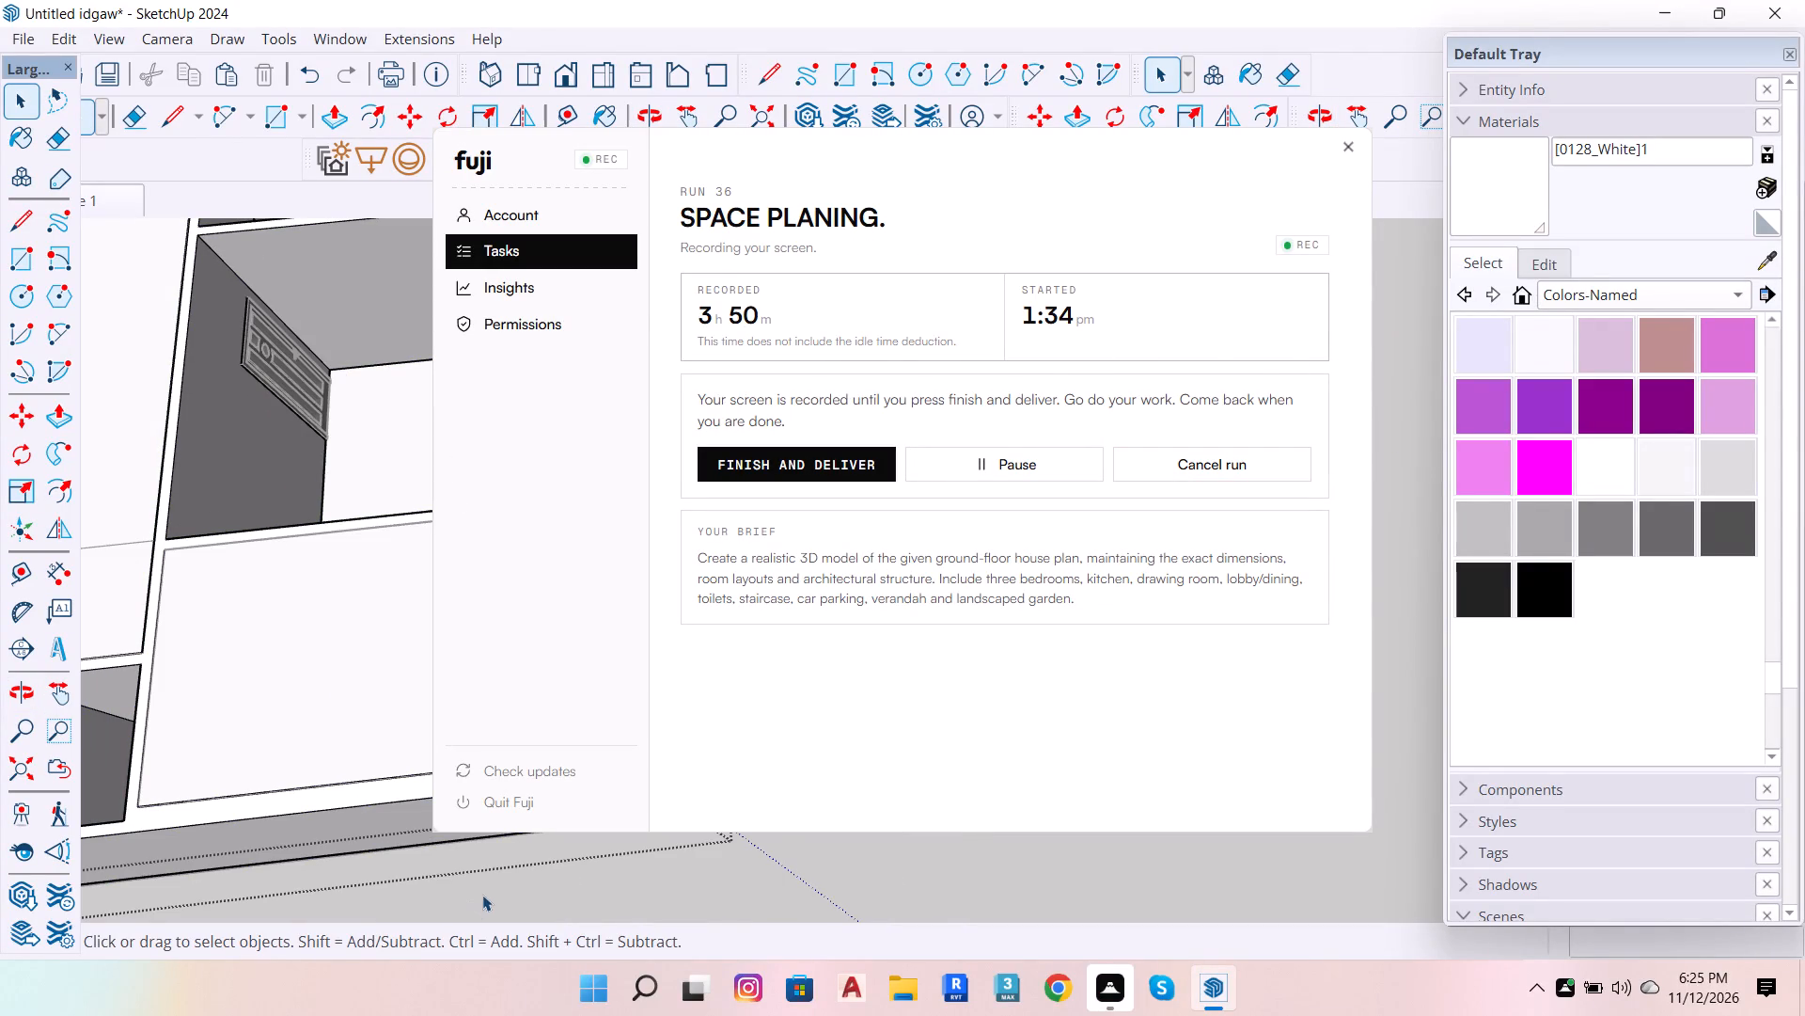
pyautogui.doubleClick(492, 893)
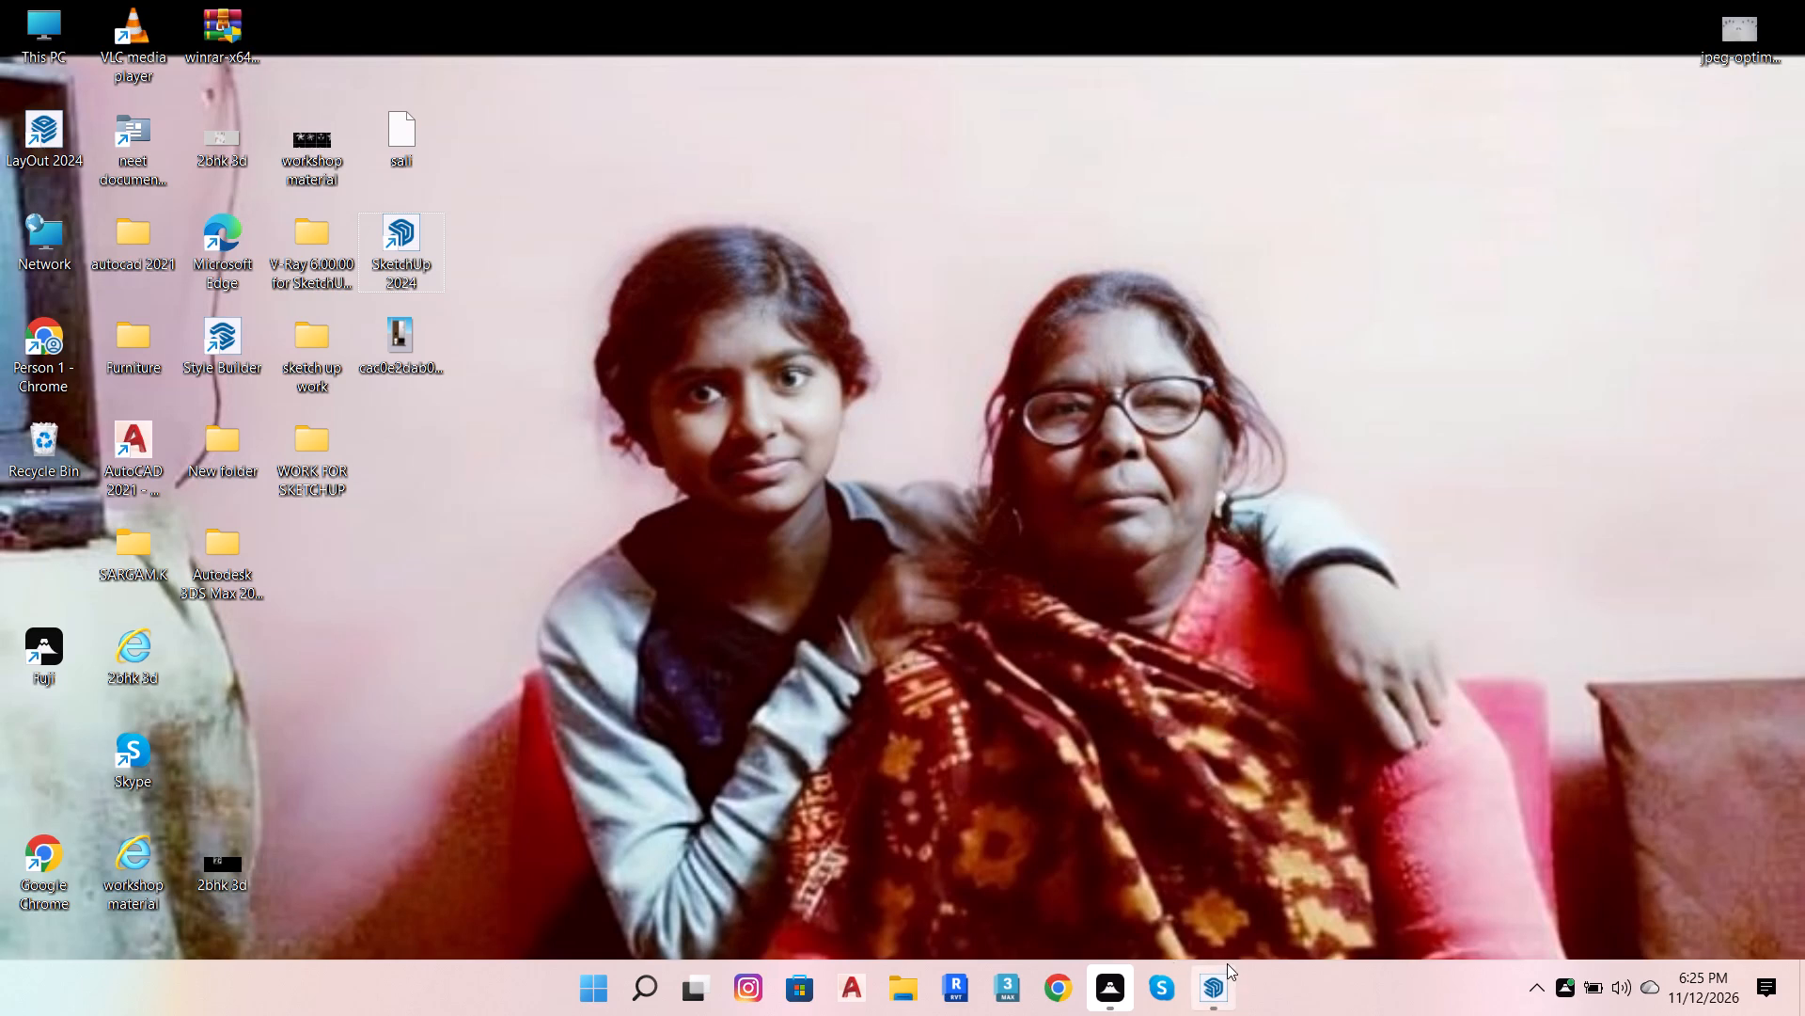
# Switch from the desktop back to the SketchUp house model window.
pyautogui.click(1219, 976)
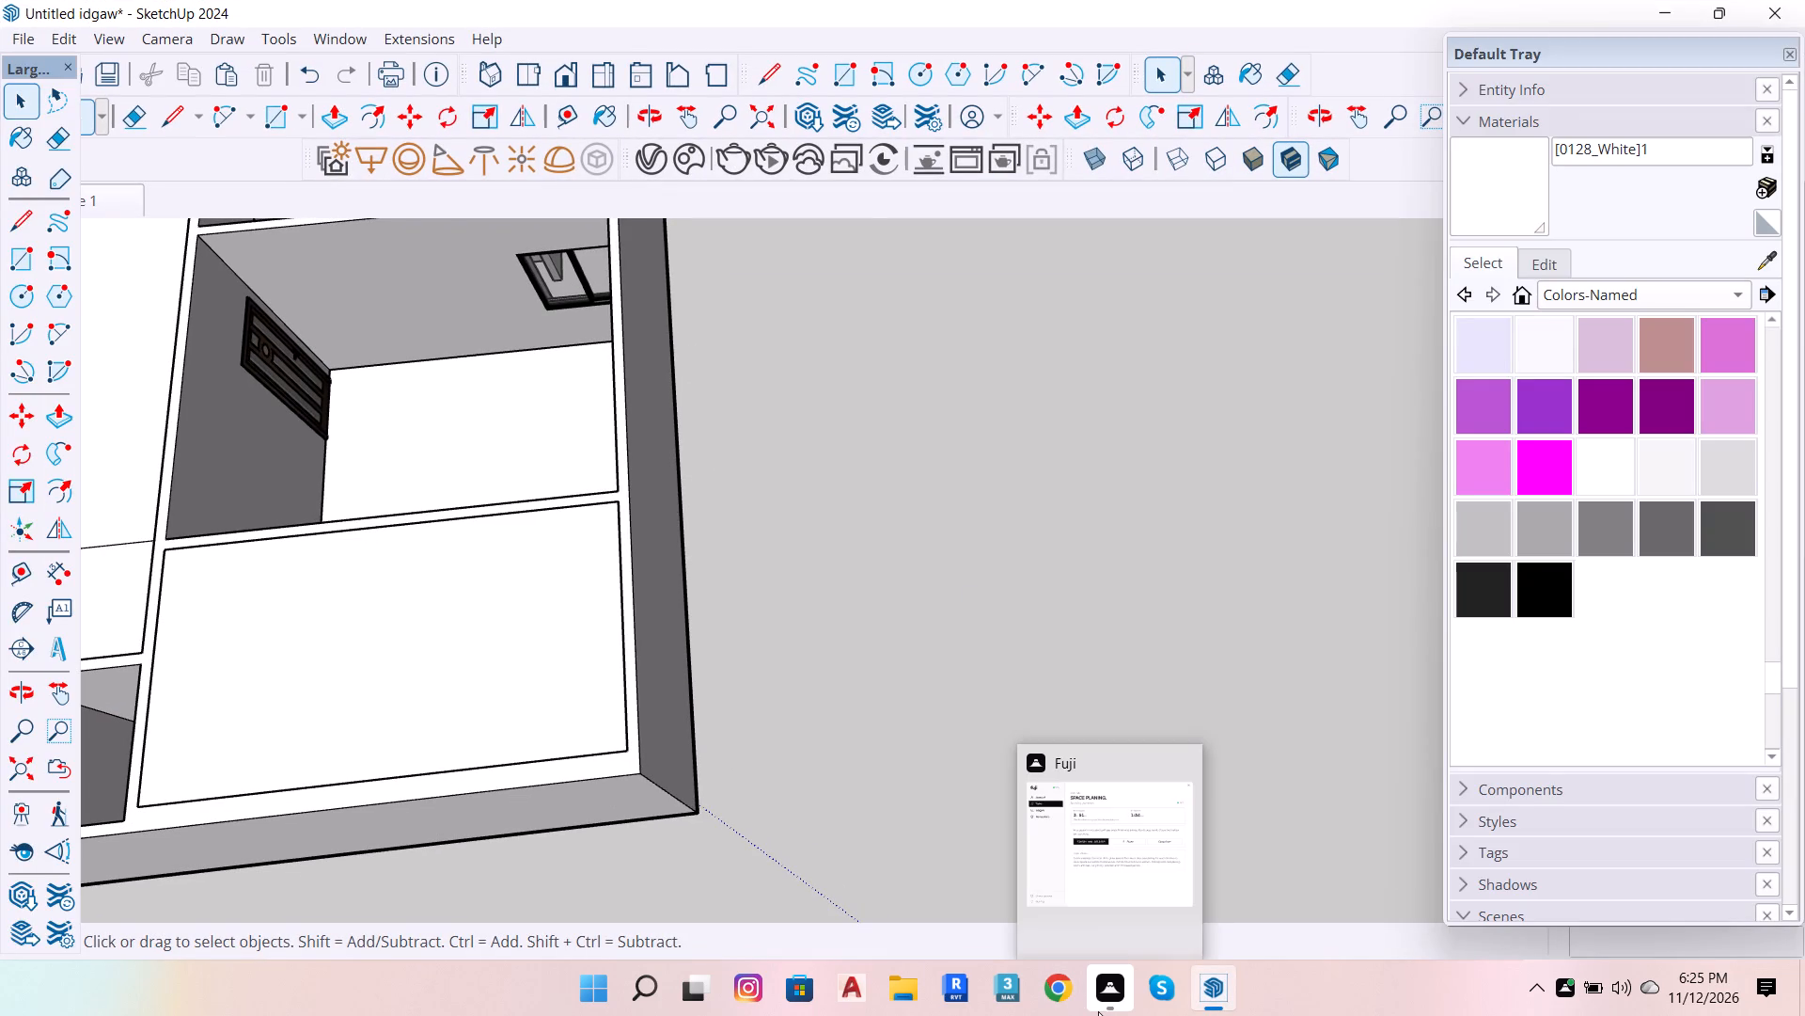
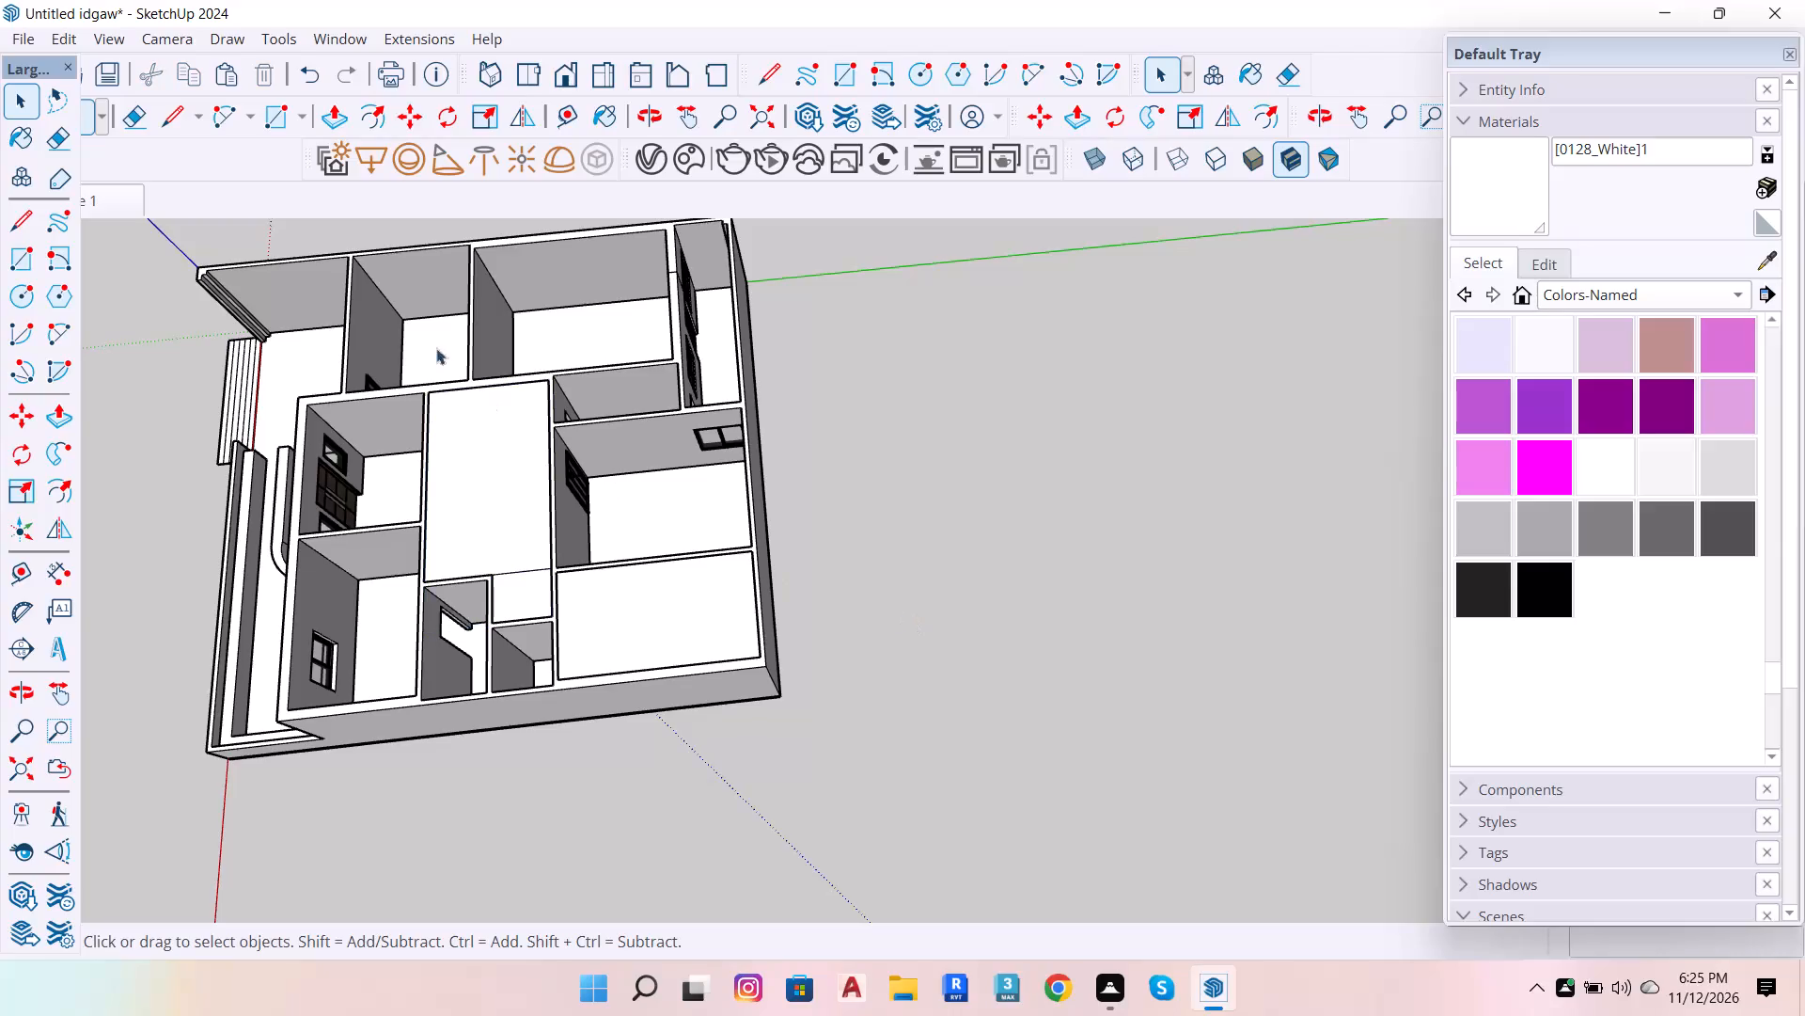
# Draw a rectangle across the wall tops to cap the room beside the curved entrance steps.
pyautogui.scroll(-5, 628, 452)
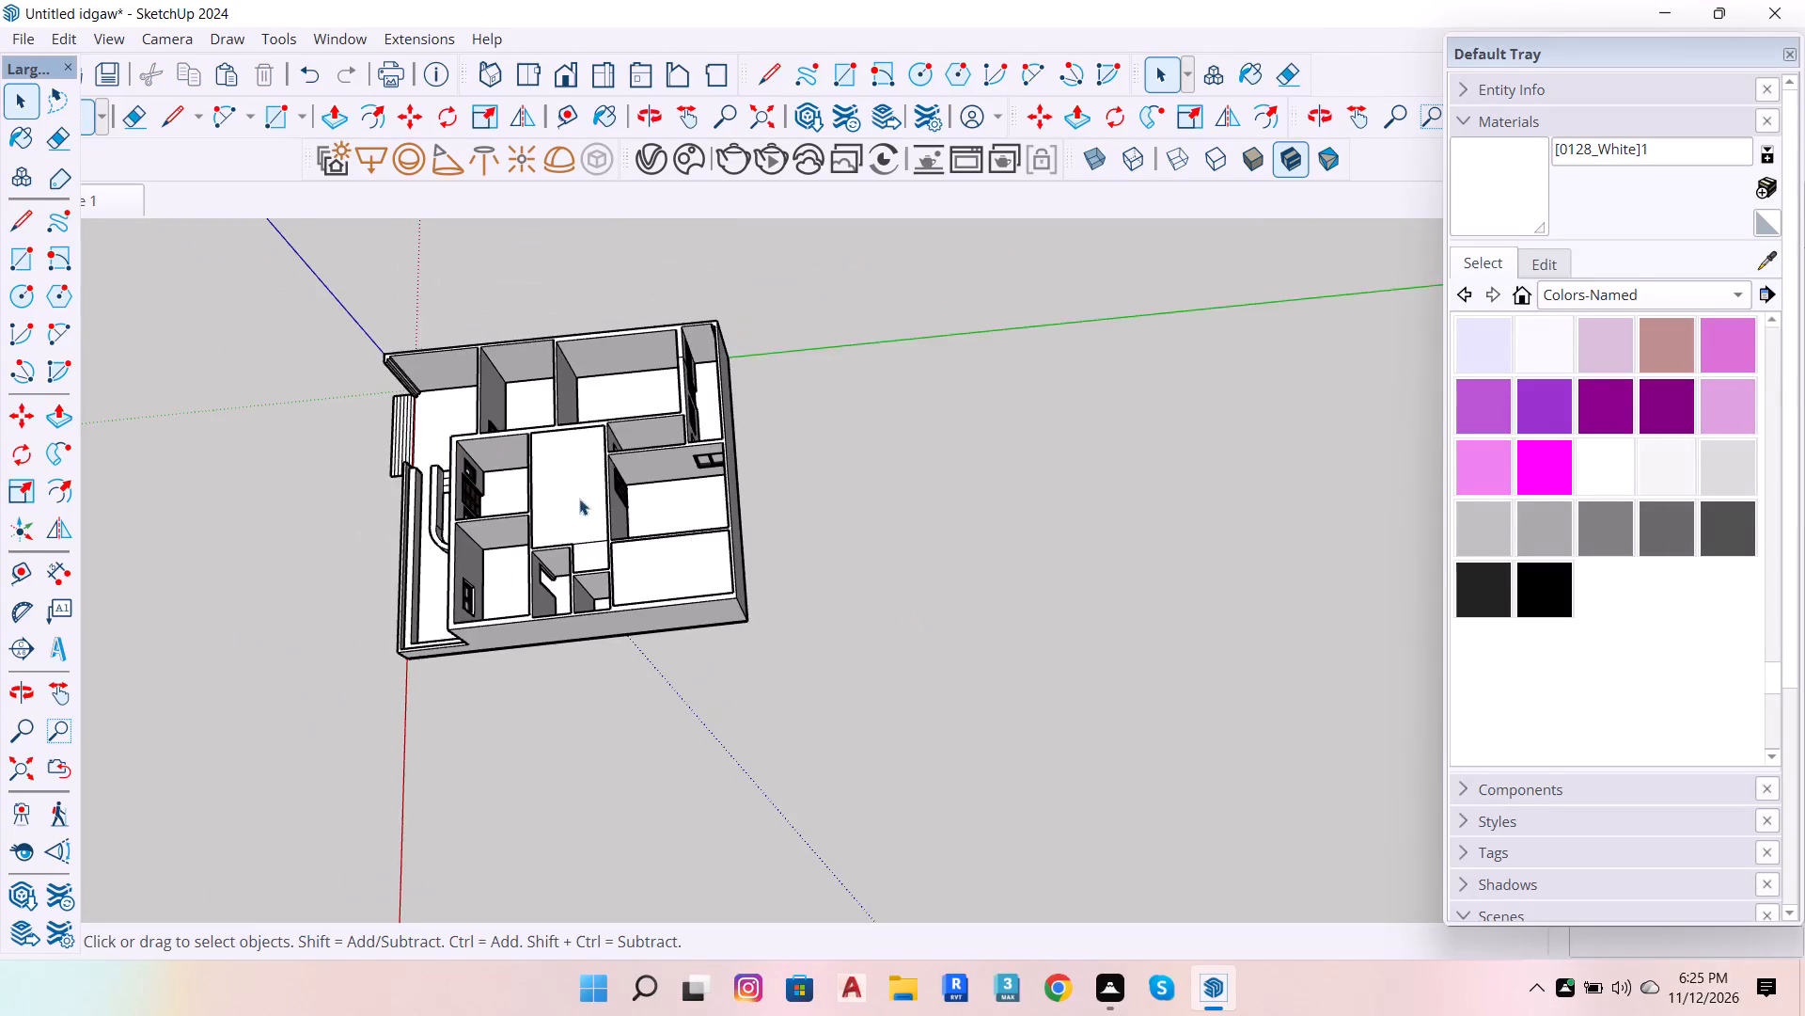
pyautogui.scroll(6, 568, 491)
pyautogui.scroll(-7, 967, 430)
pyautogui.scroll(7, 514, 431)
pyautogui.scroll(6, 696, 423)
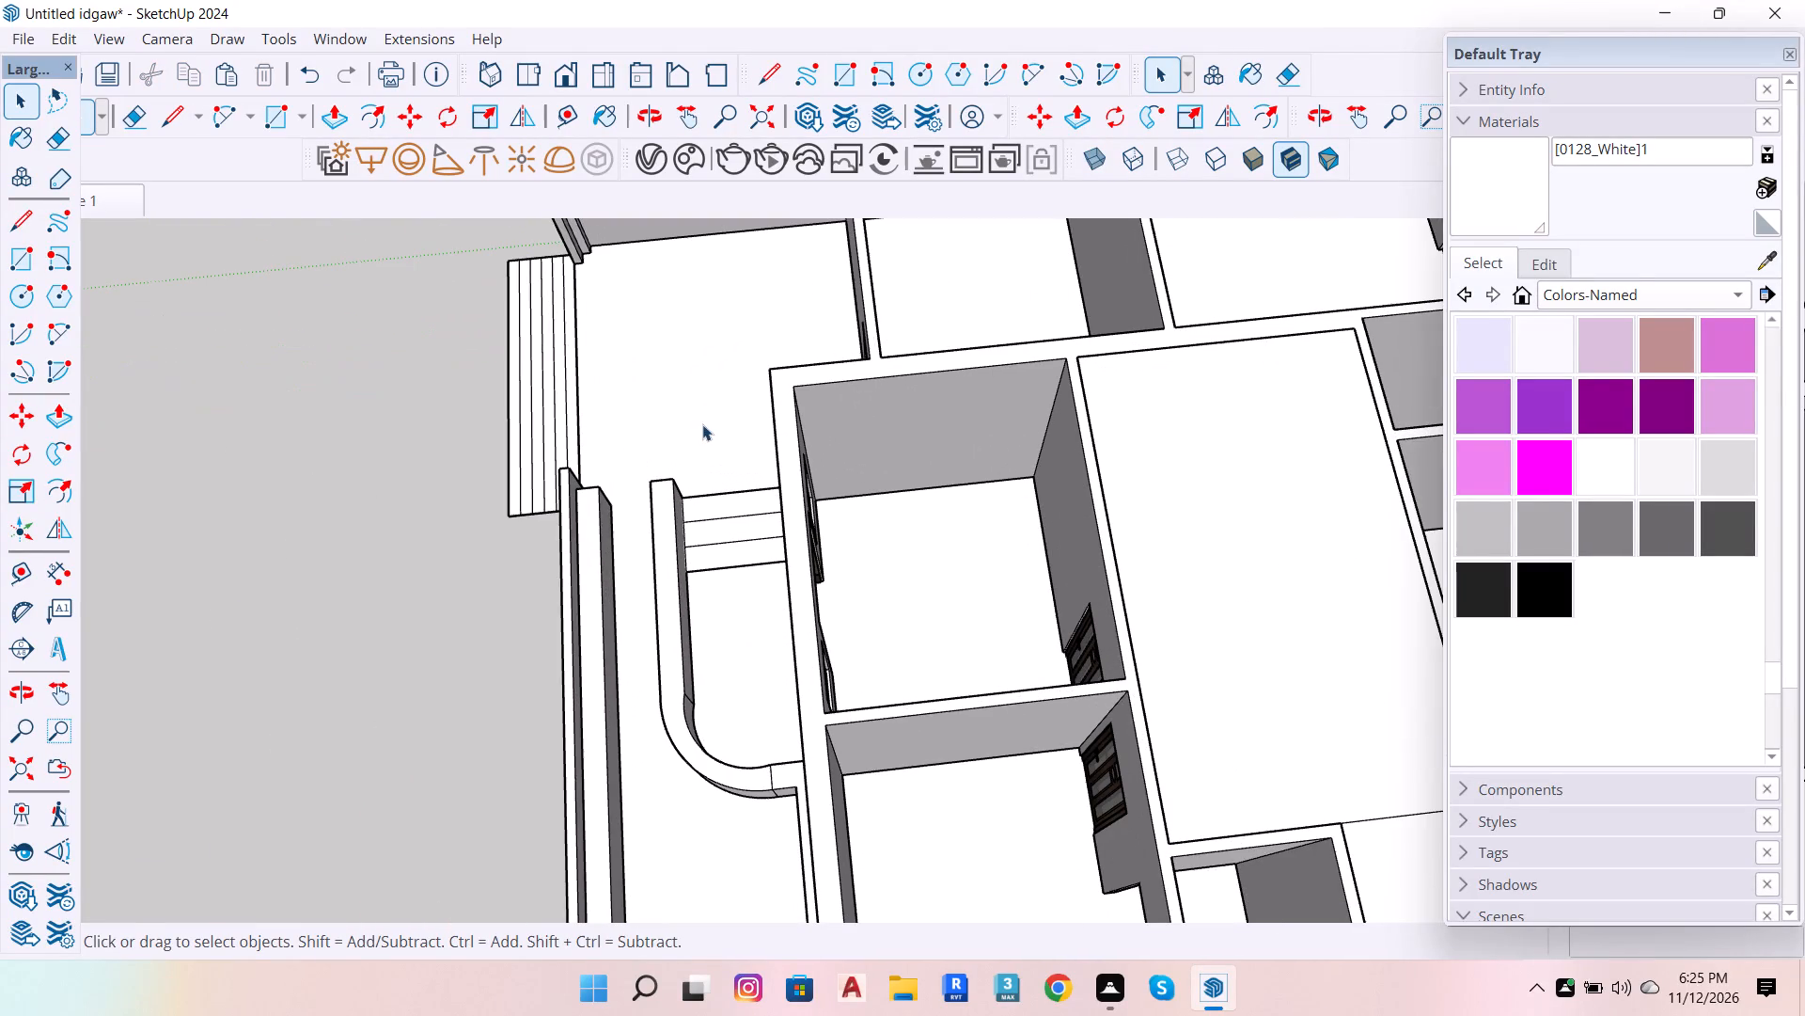
pyautogui.click(261, 114)
pyautogui.click(797, 395)
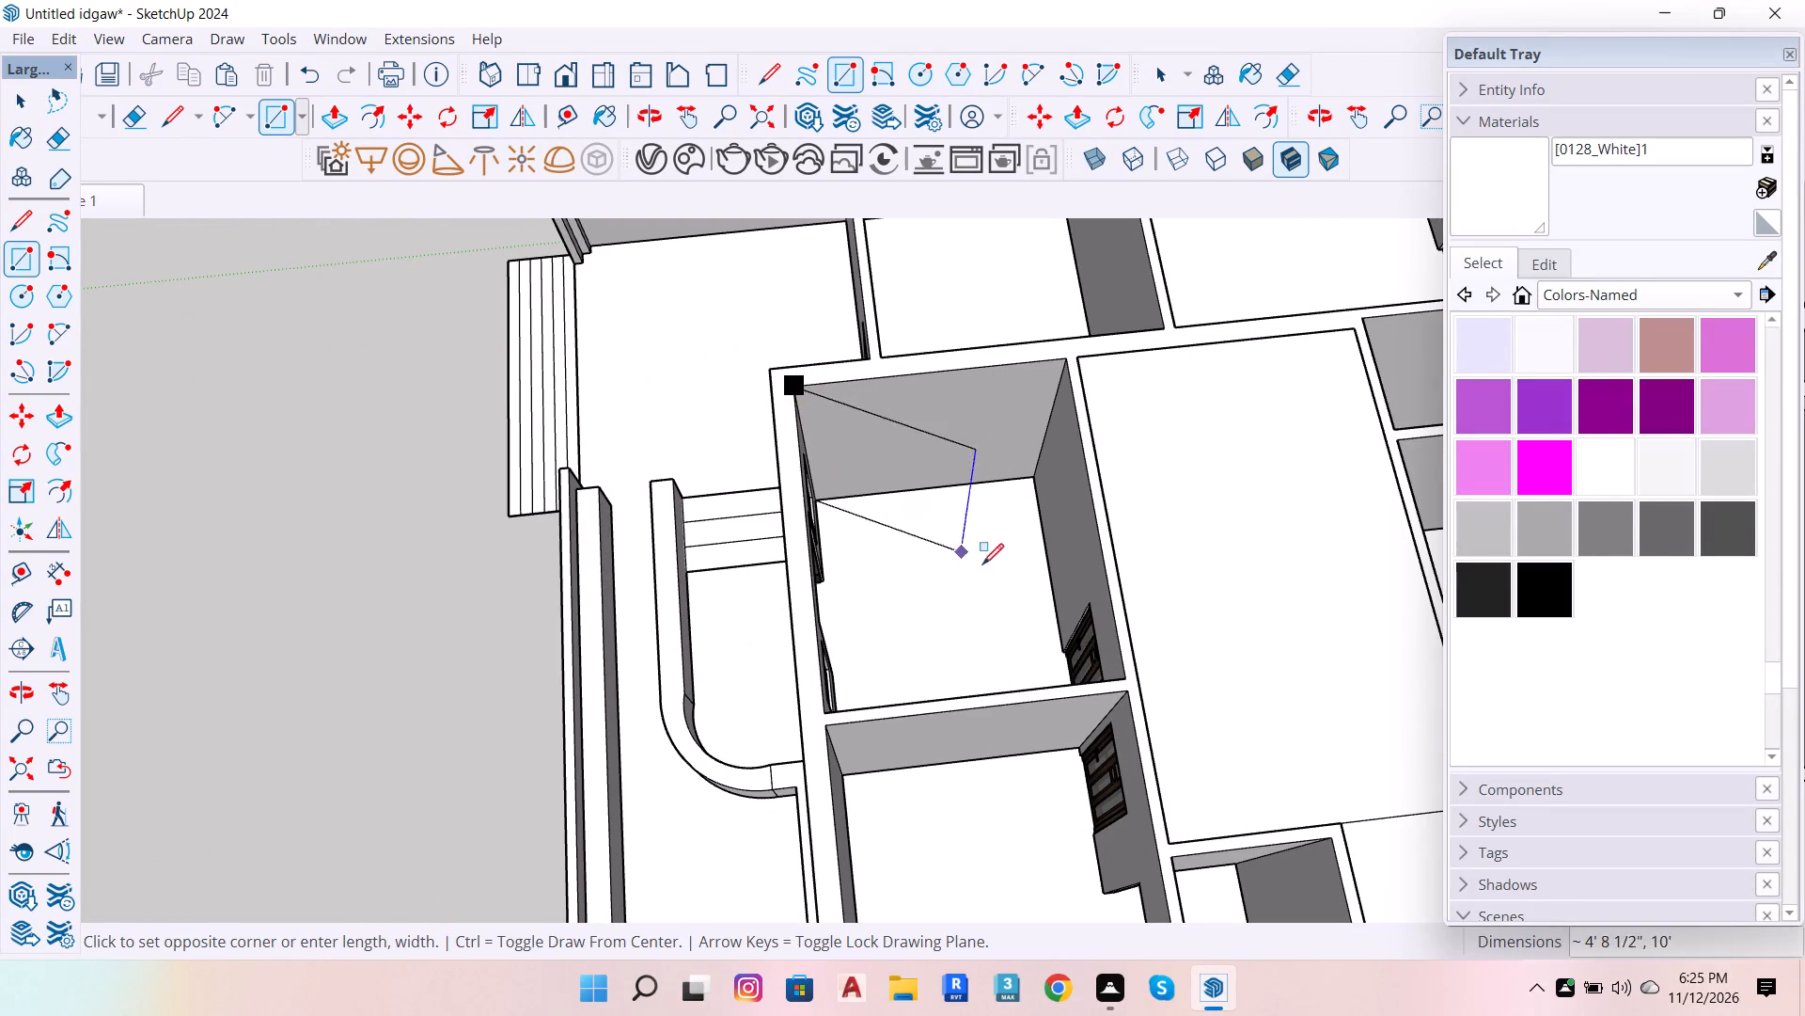
pyautogui.click(1125, 682)
# Cap the adjoining corner room with a 9' 4" by 13' 6" rectangle drawn between its inner wall-top corners.
pyautogui.scroll(-7, 886, 531)
pyautogui.scroll(2, 950, 705)
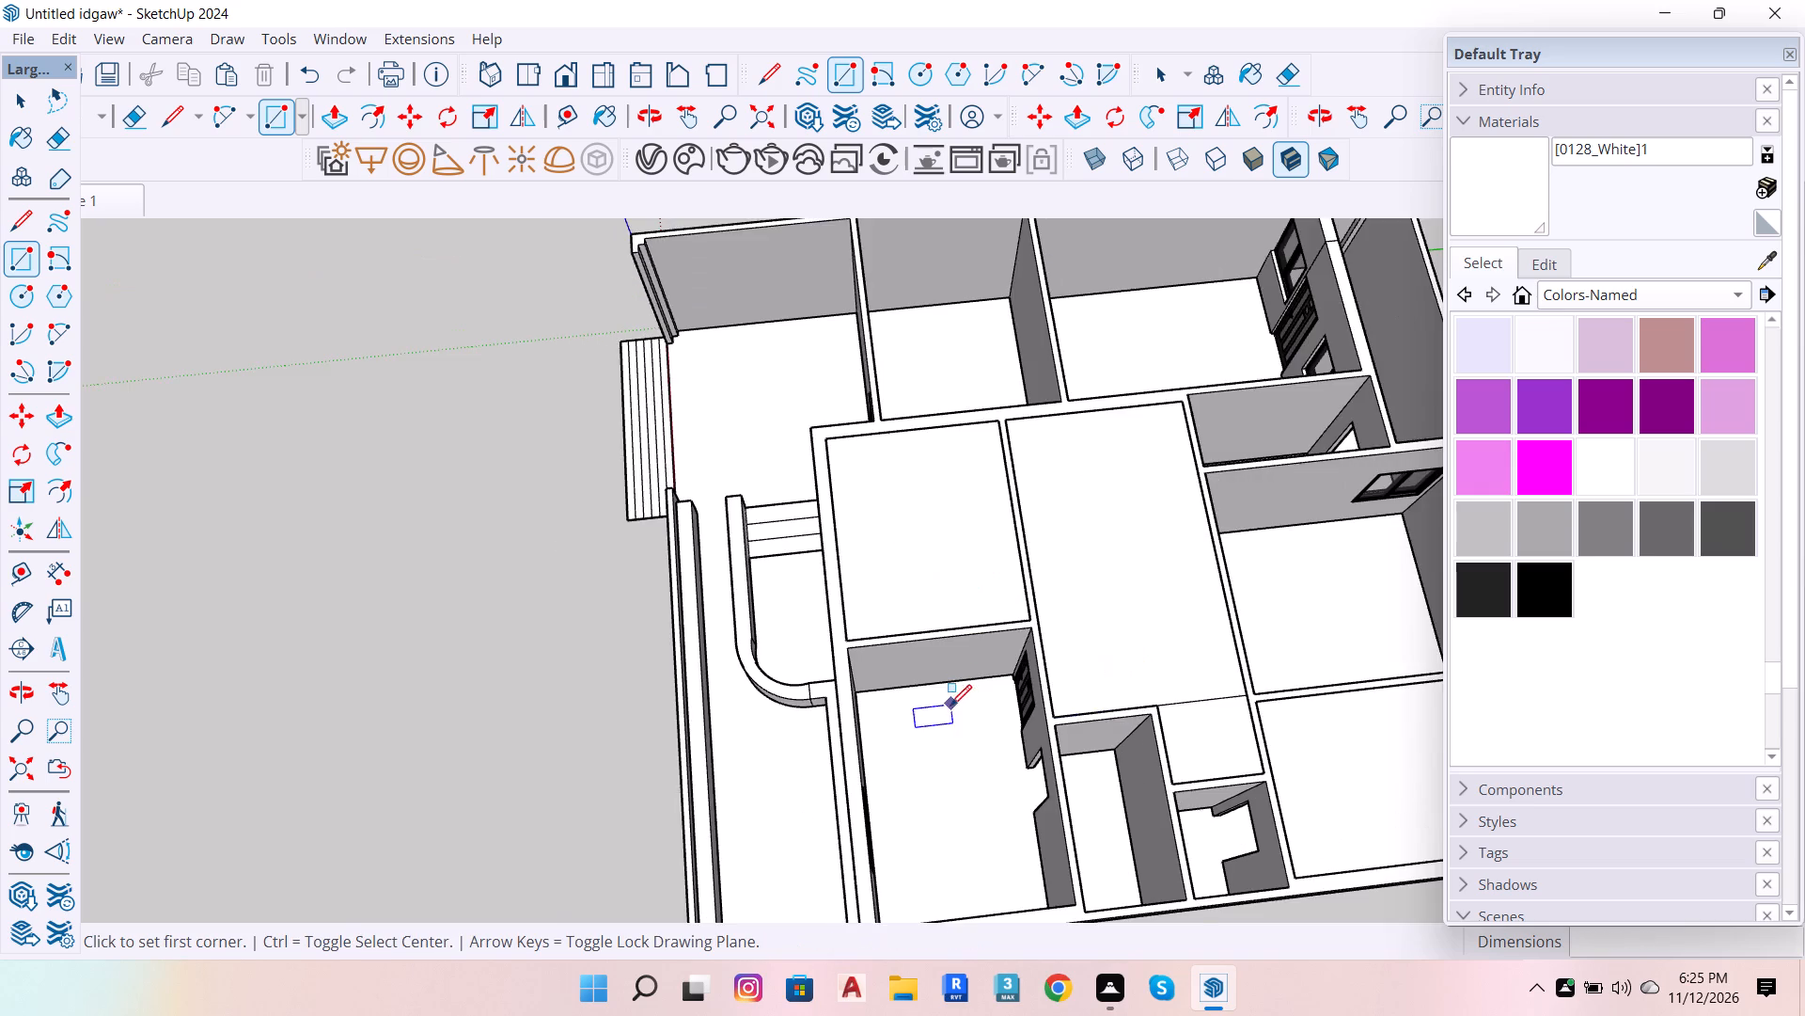
pyautogui.scroll(4, 950, 706)
pyautogui.click(736, 582)
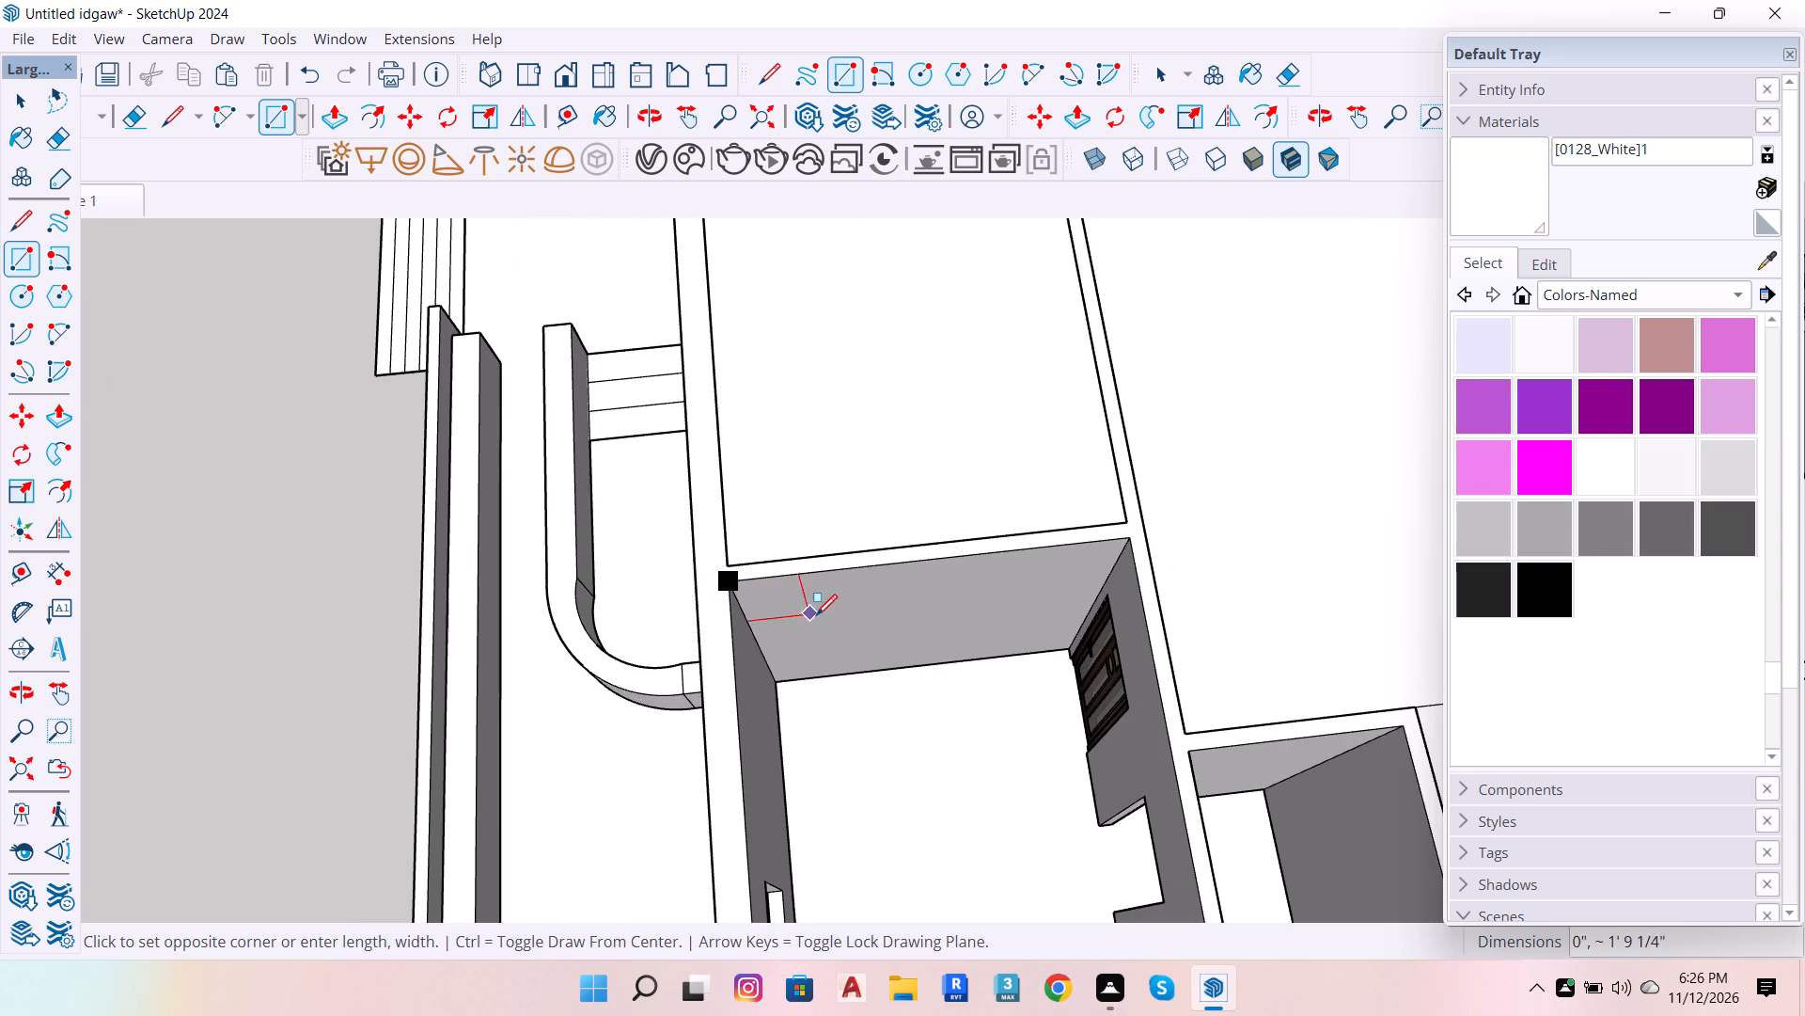
pyautogui.scroll(-7, 816, 616)
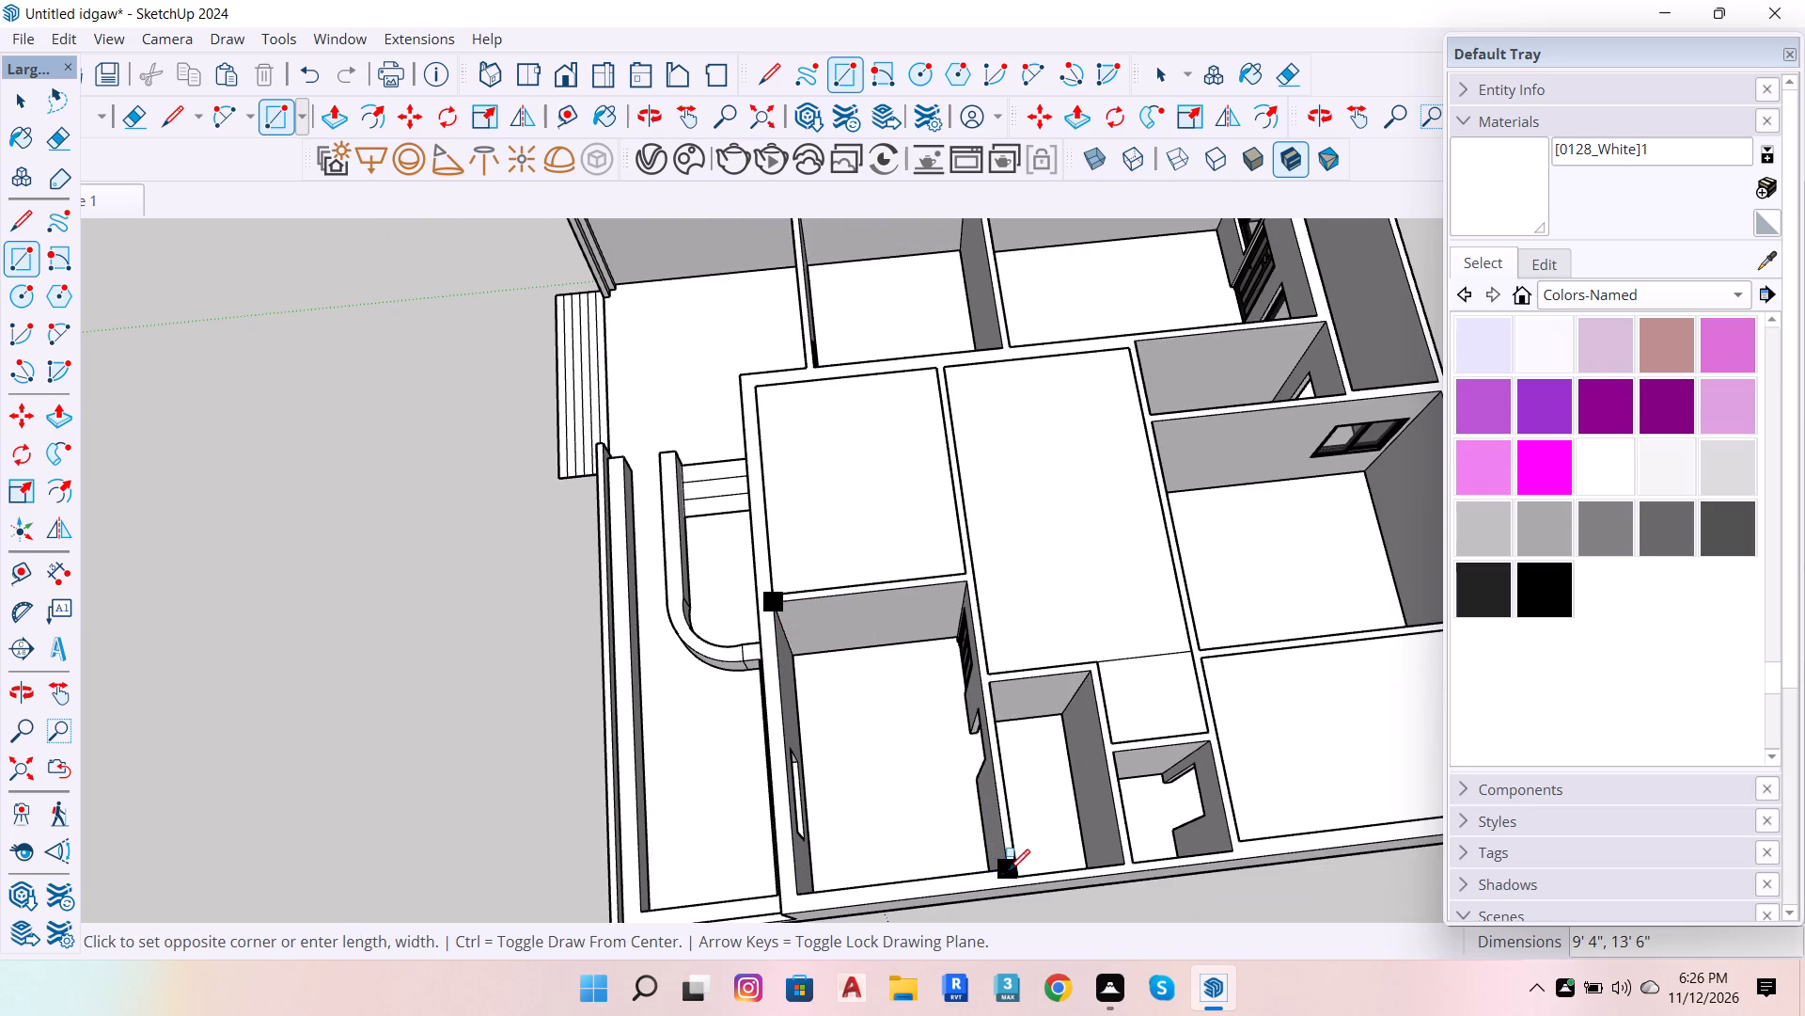
pyautogui.click(1009, 870)
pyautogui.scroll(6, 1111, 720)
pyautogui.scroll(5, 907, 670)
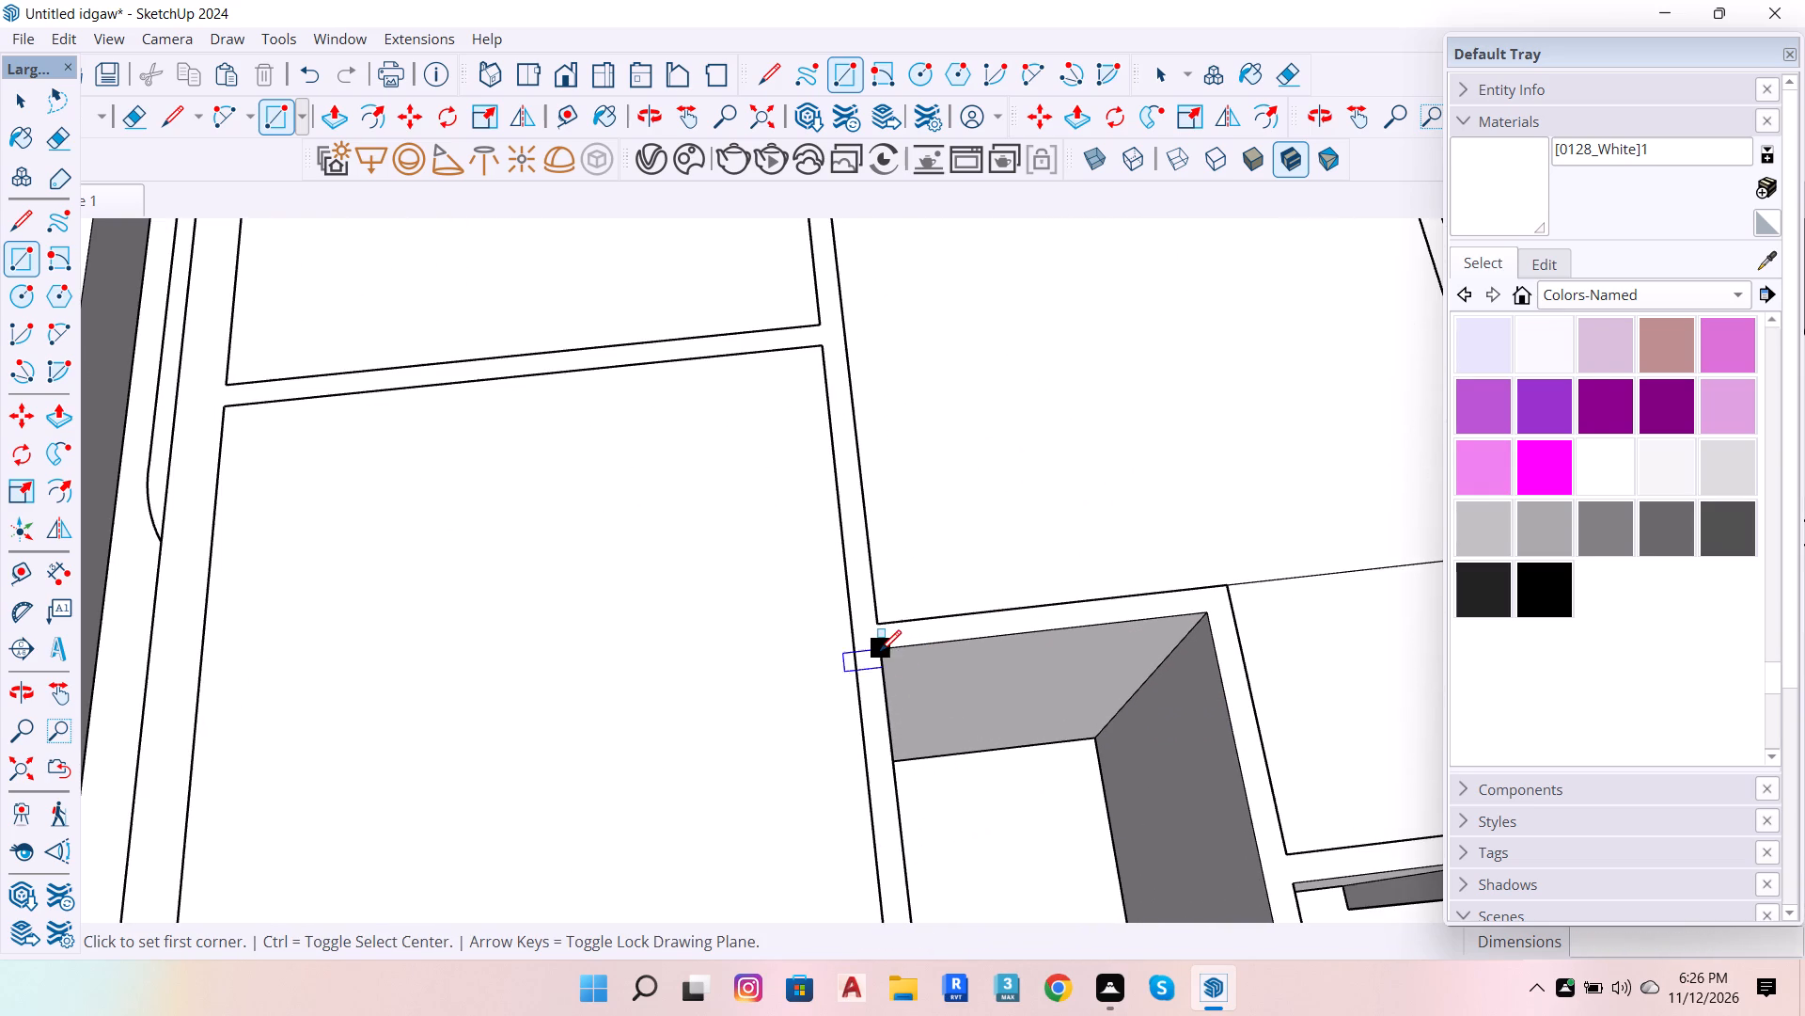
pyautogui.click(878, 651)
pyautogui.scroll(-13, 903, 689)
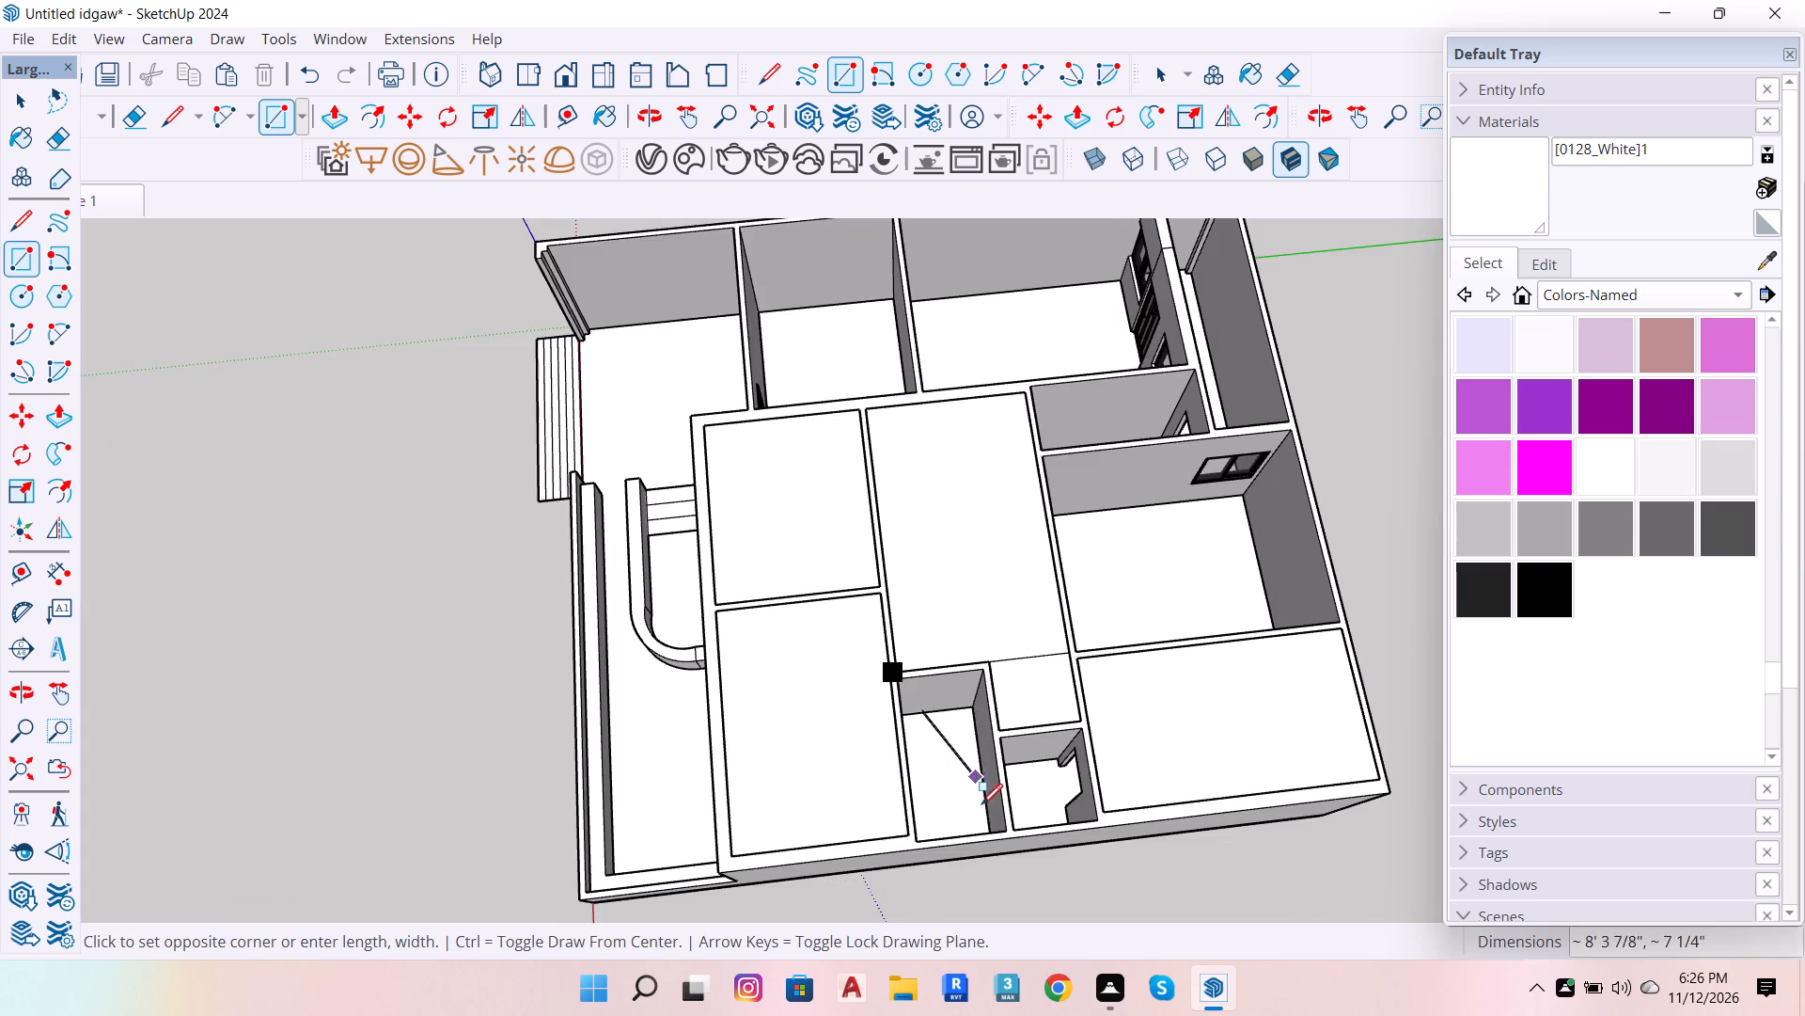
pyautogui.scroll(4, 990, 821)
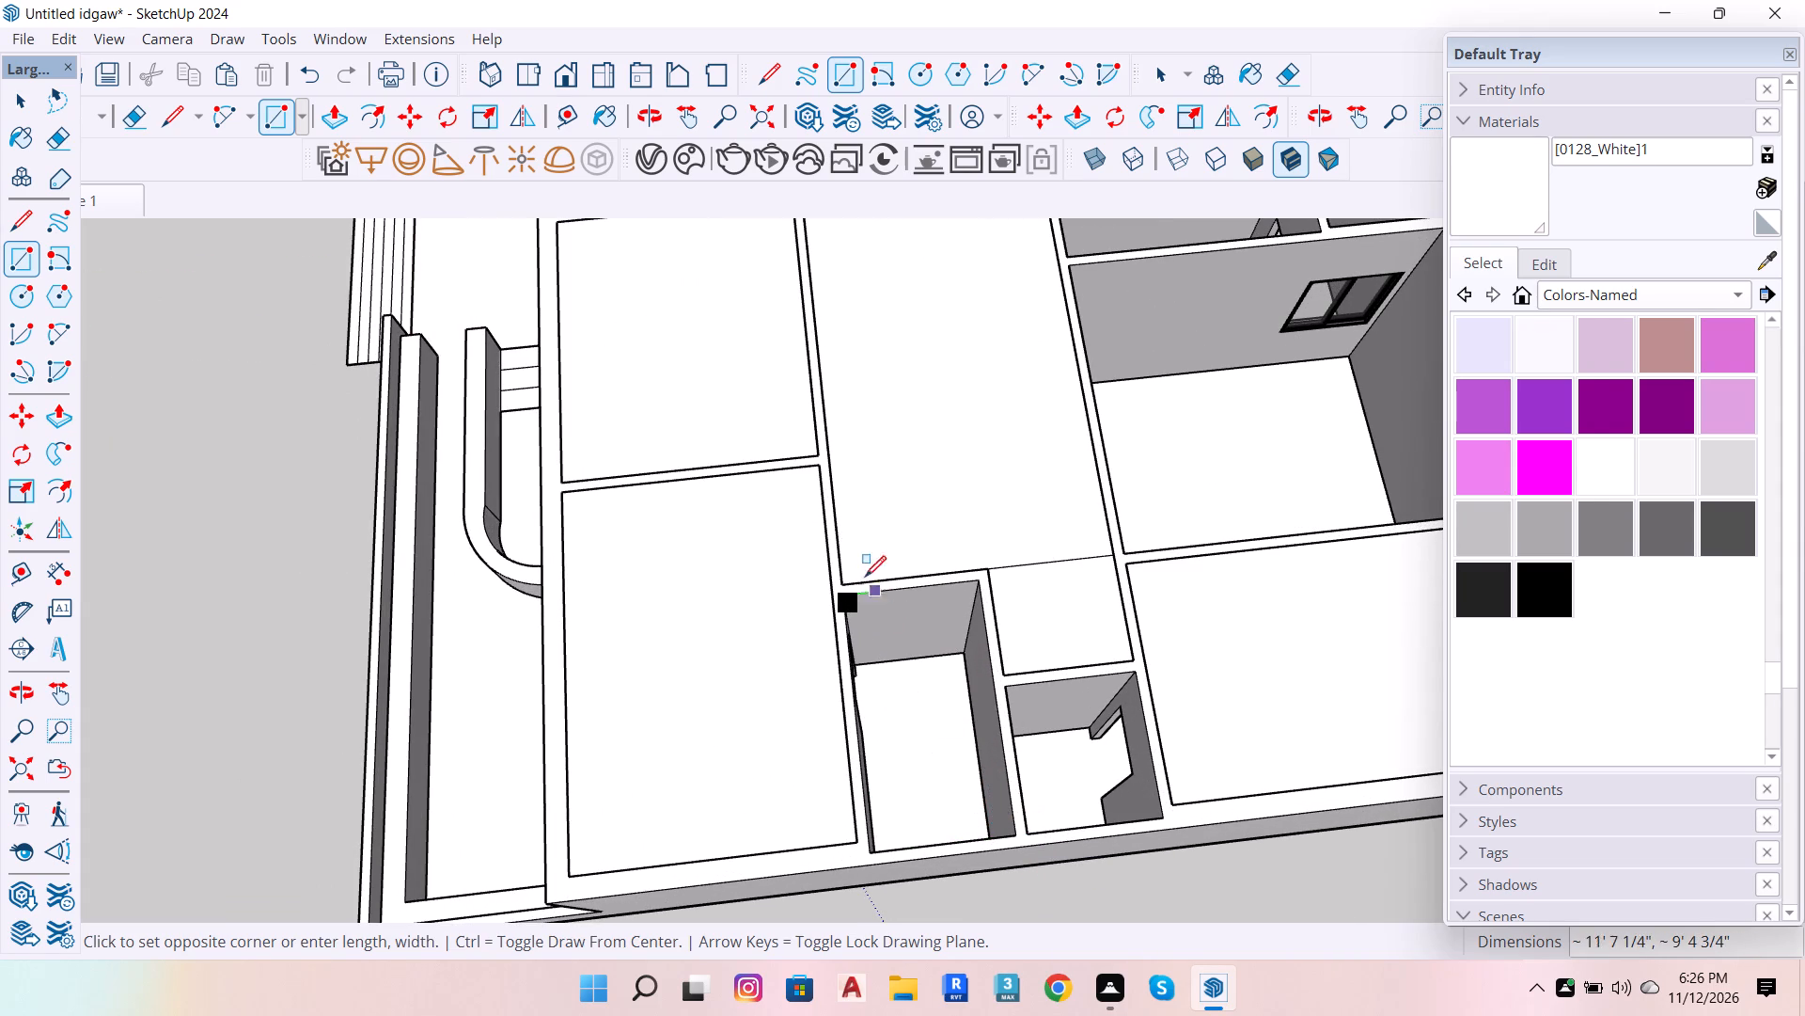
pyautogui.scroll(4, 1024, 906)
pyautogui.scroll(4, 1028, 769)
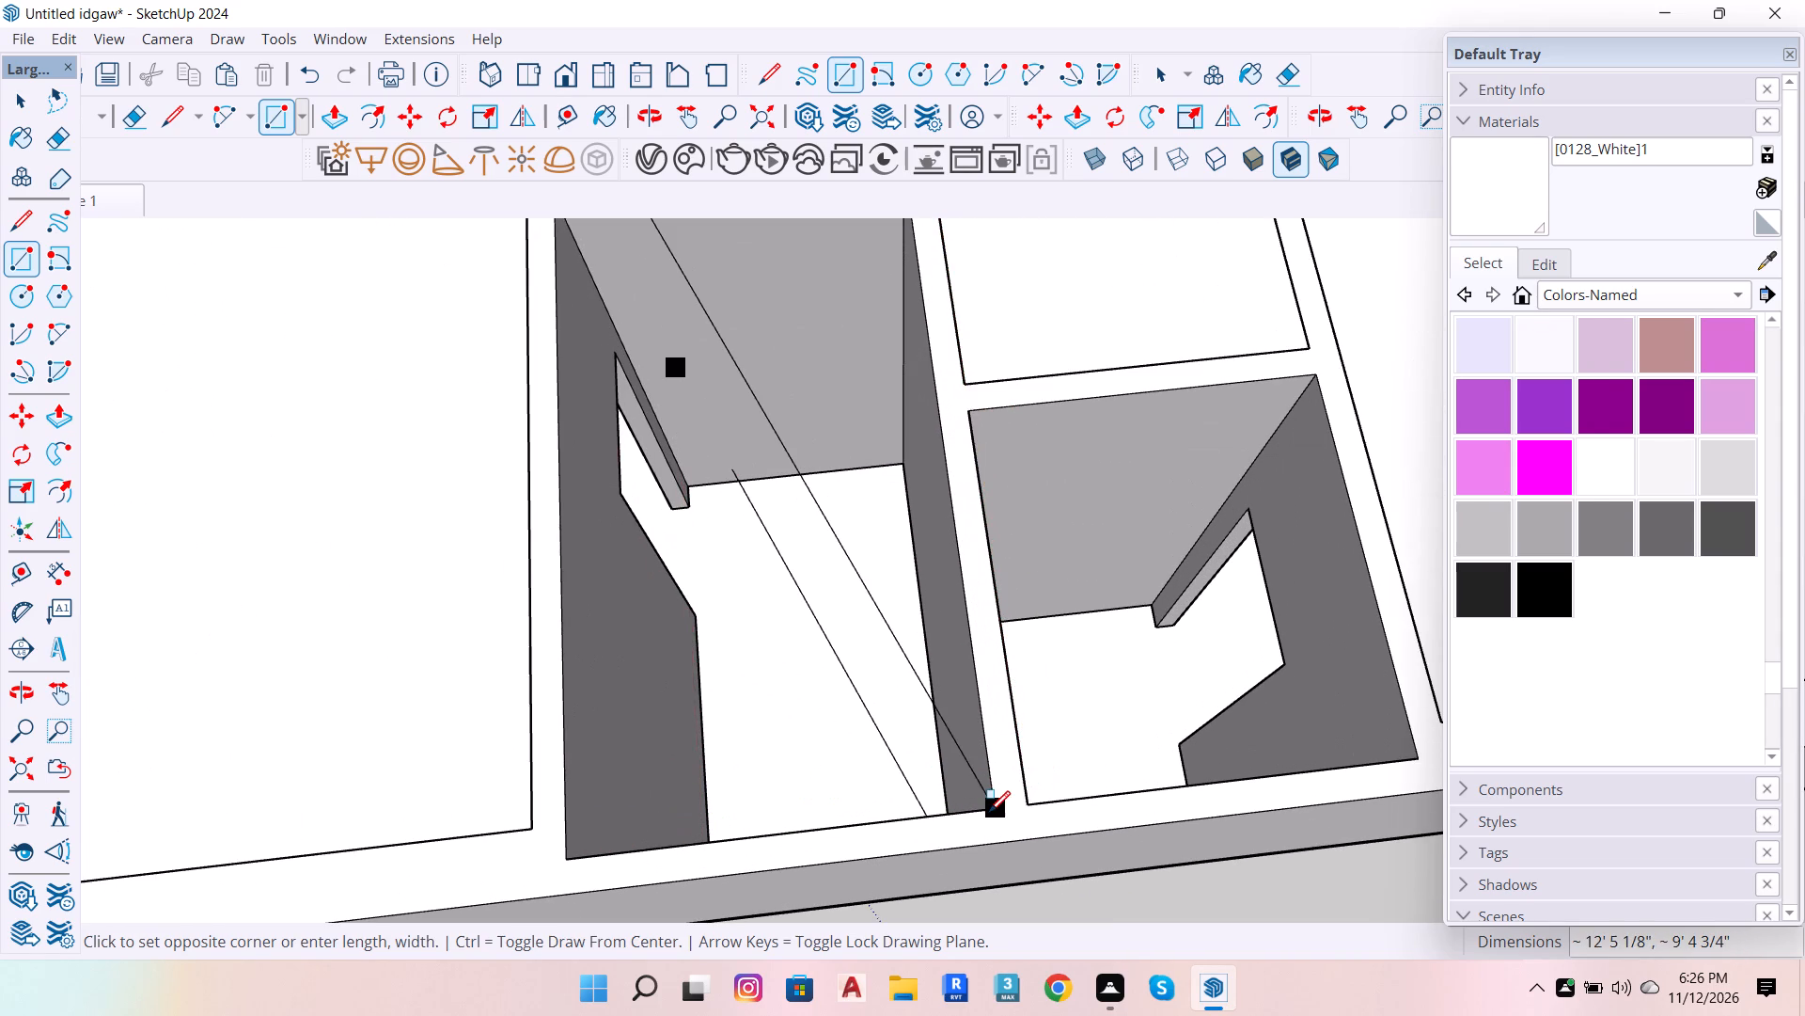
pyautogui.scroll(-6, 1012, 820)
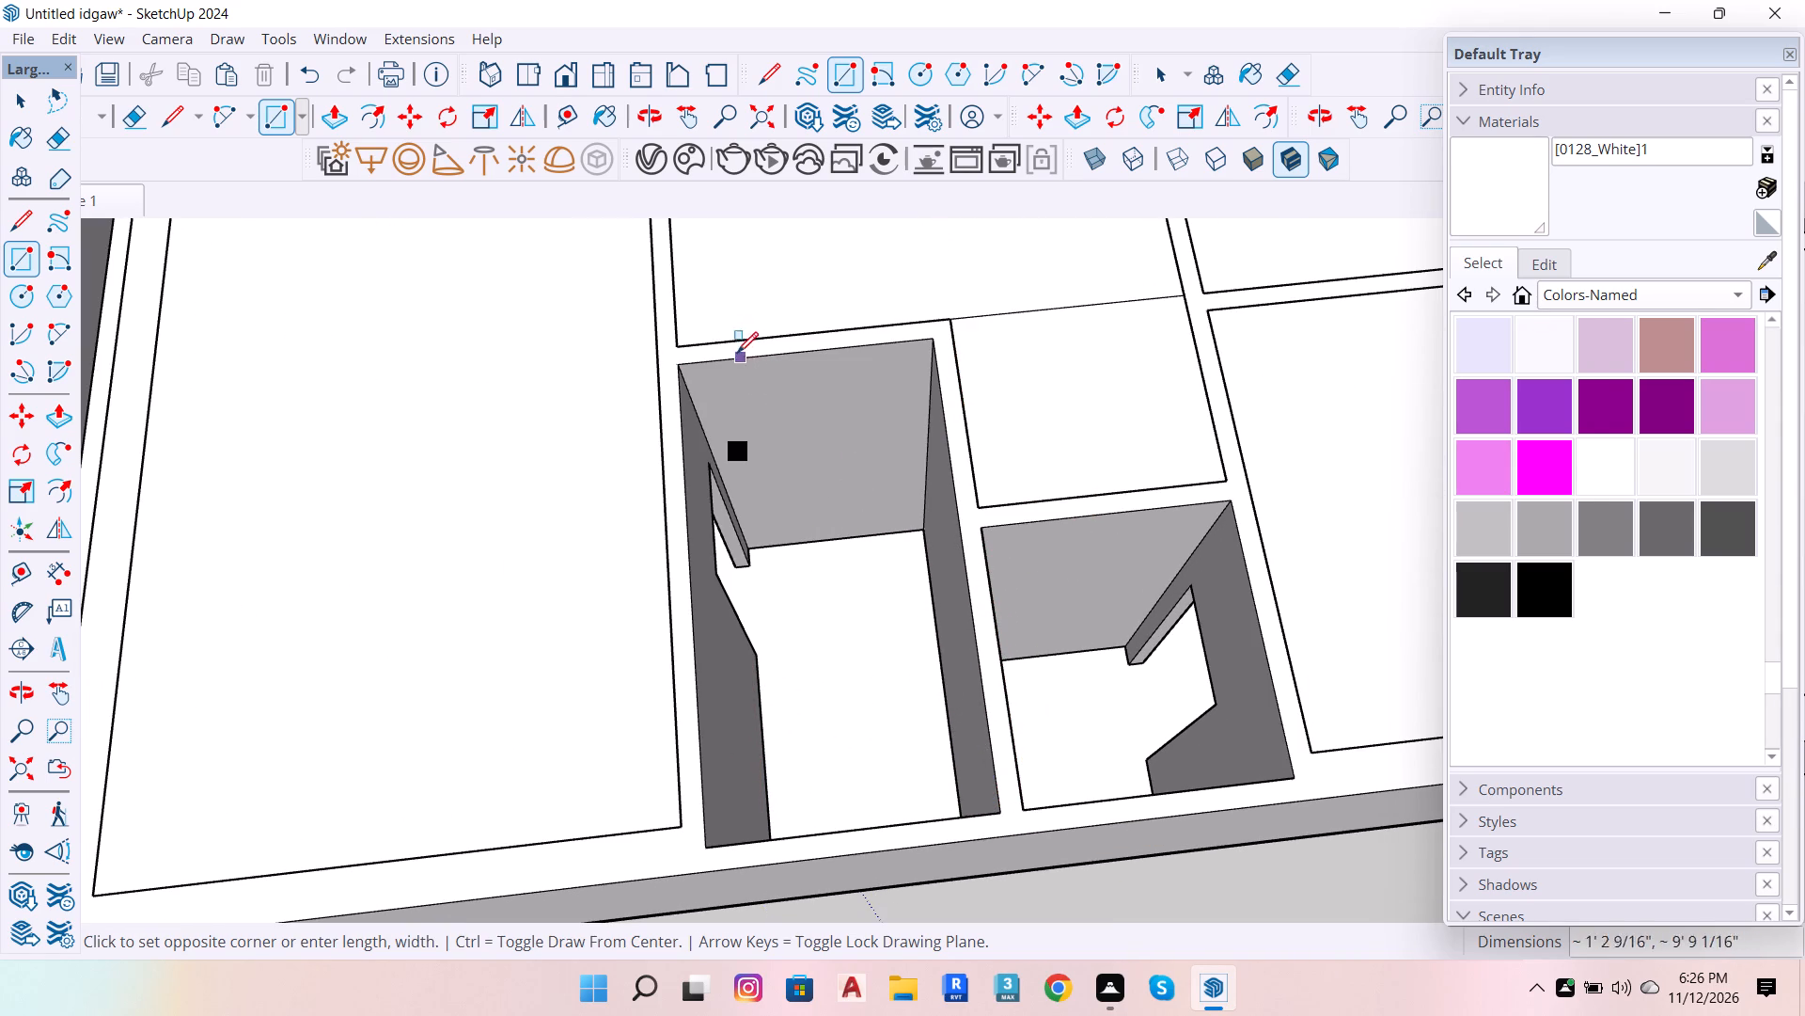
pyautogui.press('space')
# Cap the two small side-by-side rooms with rectangles of 8' 10" by 4' 9 1/2" and about 4' 5 7/16" by 5' 1 1/4".
pyautogui.press('r')
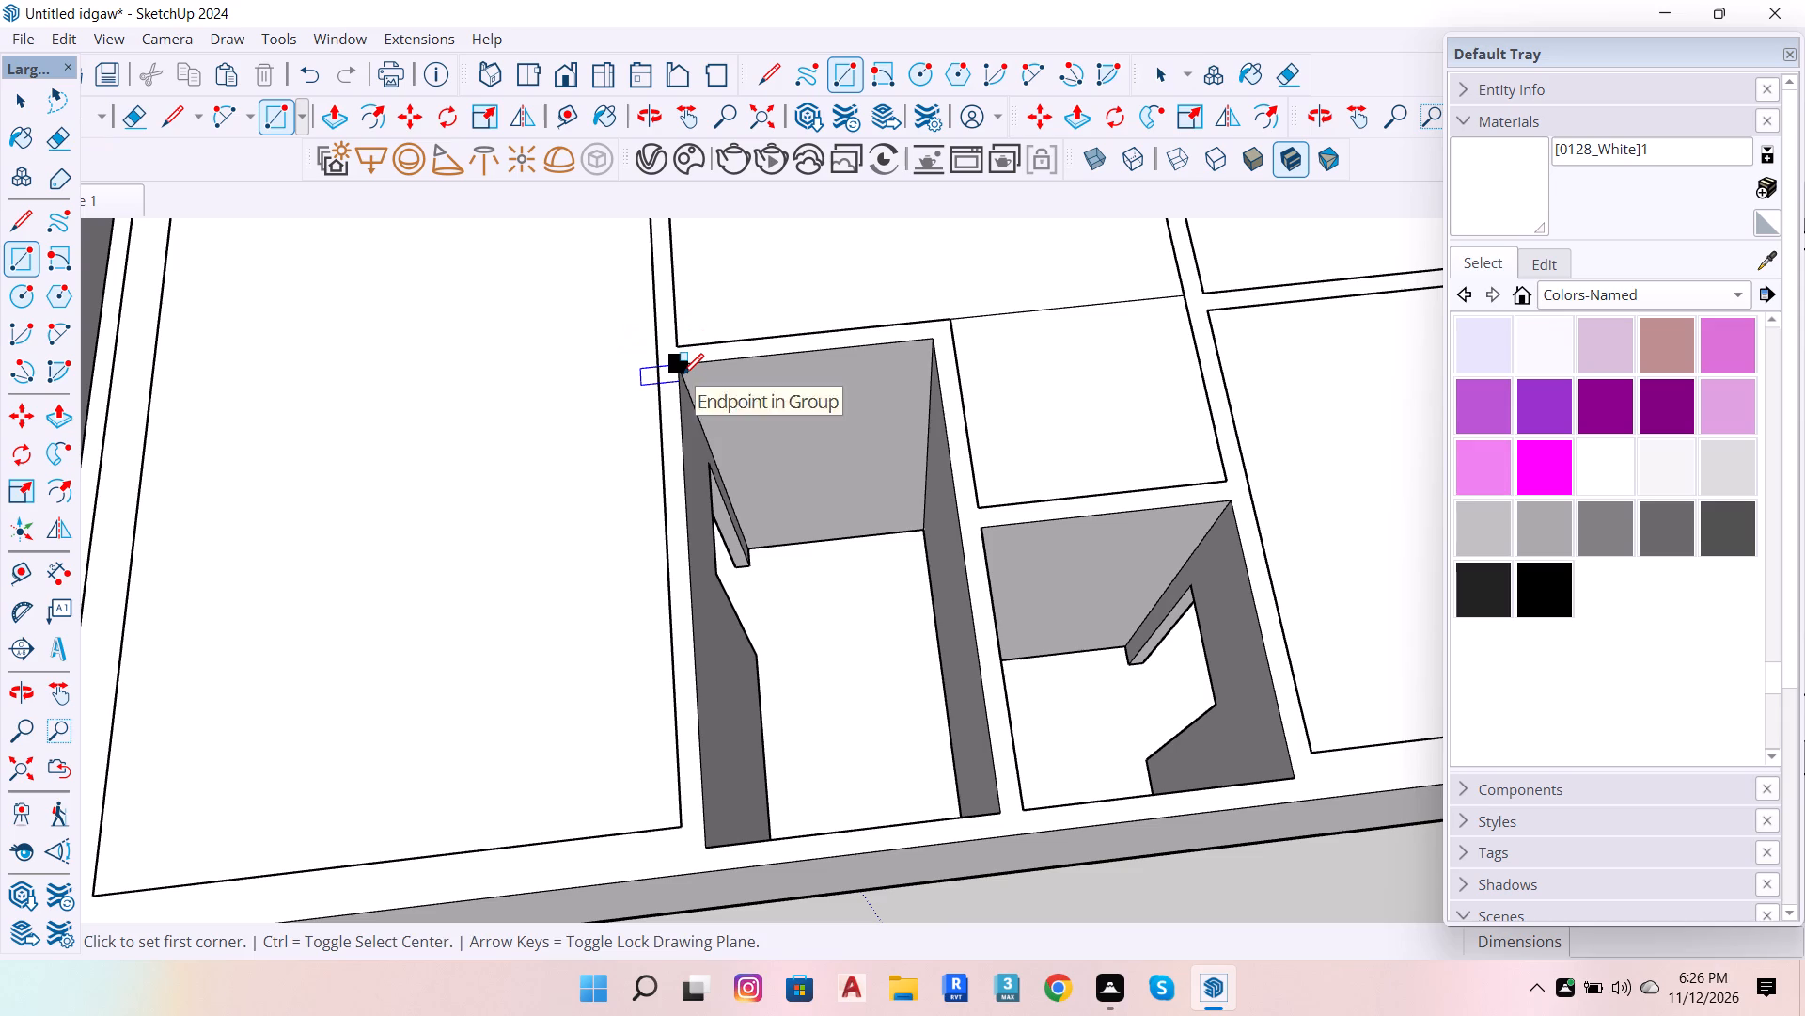
pyautogui.click(683, 374)
pyautogui.click(997, 812)
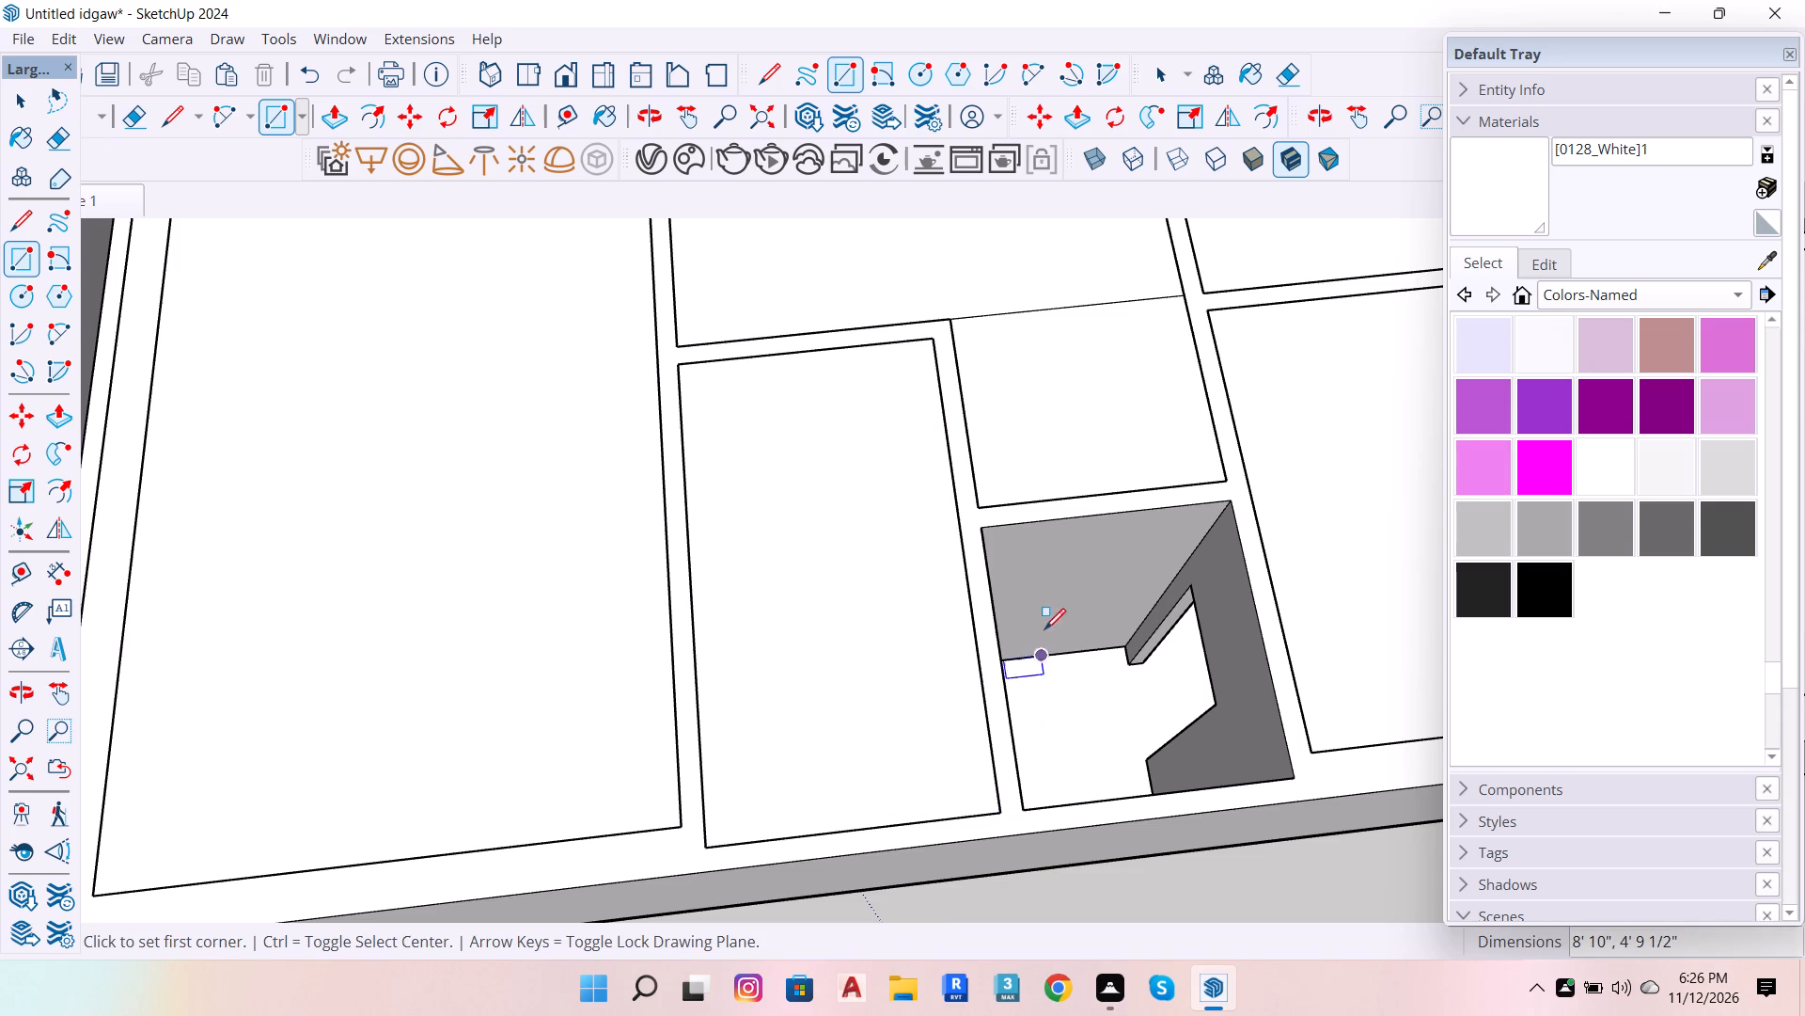
pyautogui.click(987, 531)
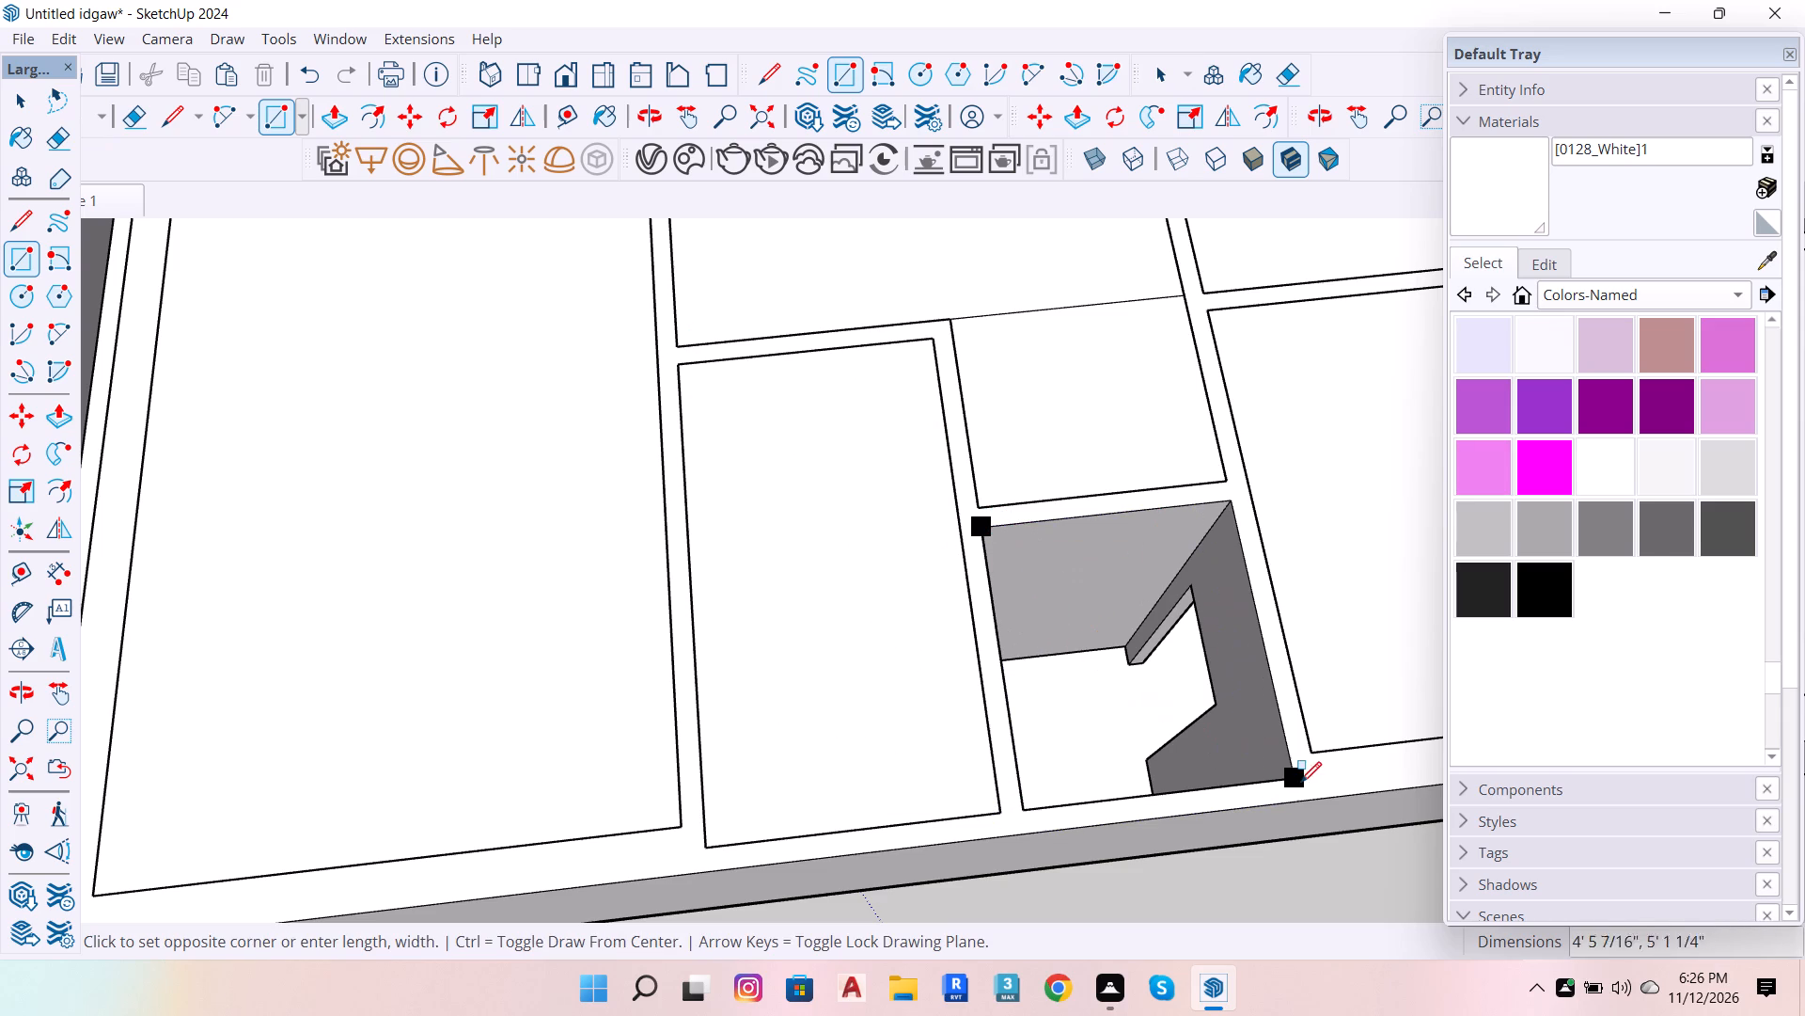
pyautogui.click(1298, 776)
# Cap the large room with the single window using a 15' by 12' rectangle between its inner wall-top corners.
pyautogui.scroll(-14, 1051, 823)
pyautogui.scroll(4, 1070, 411)
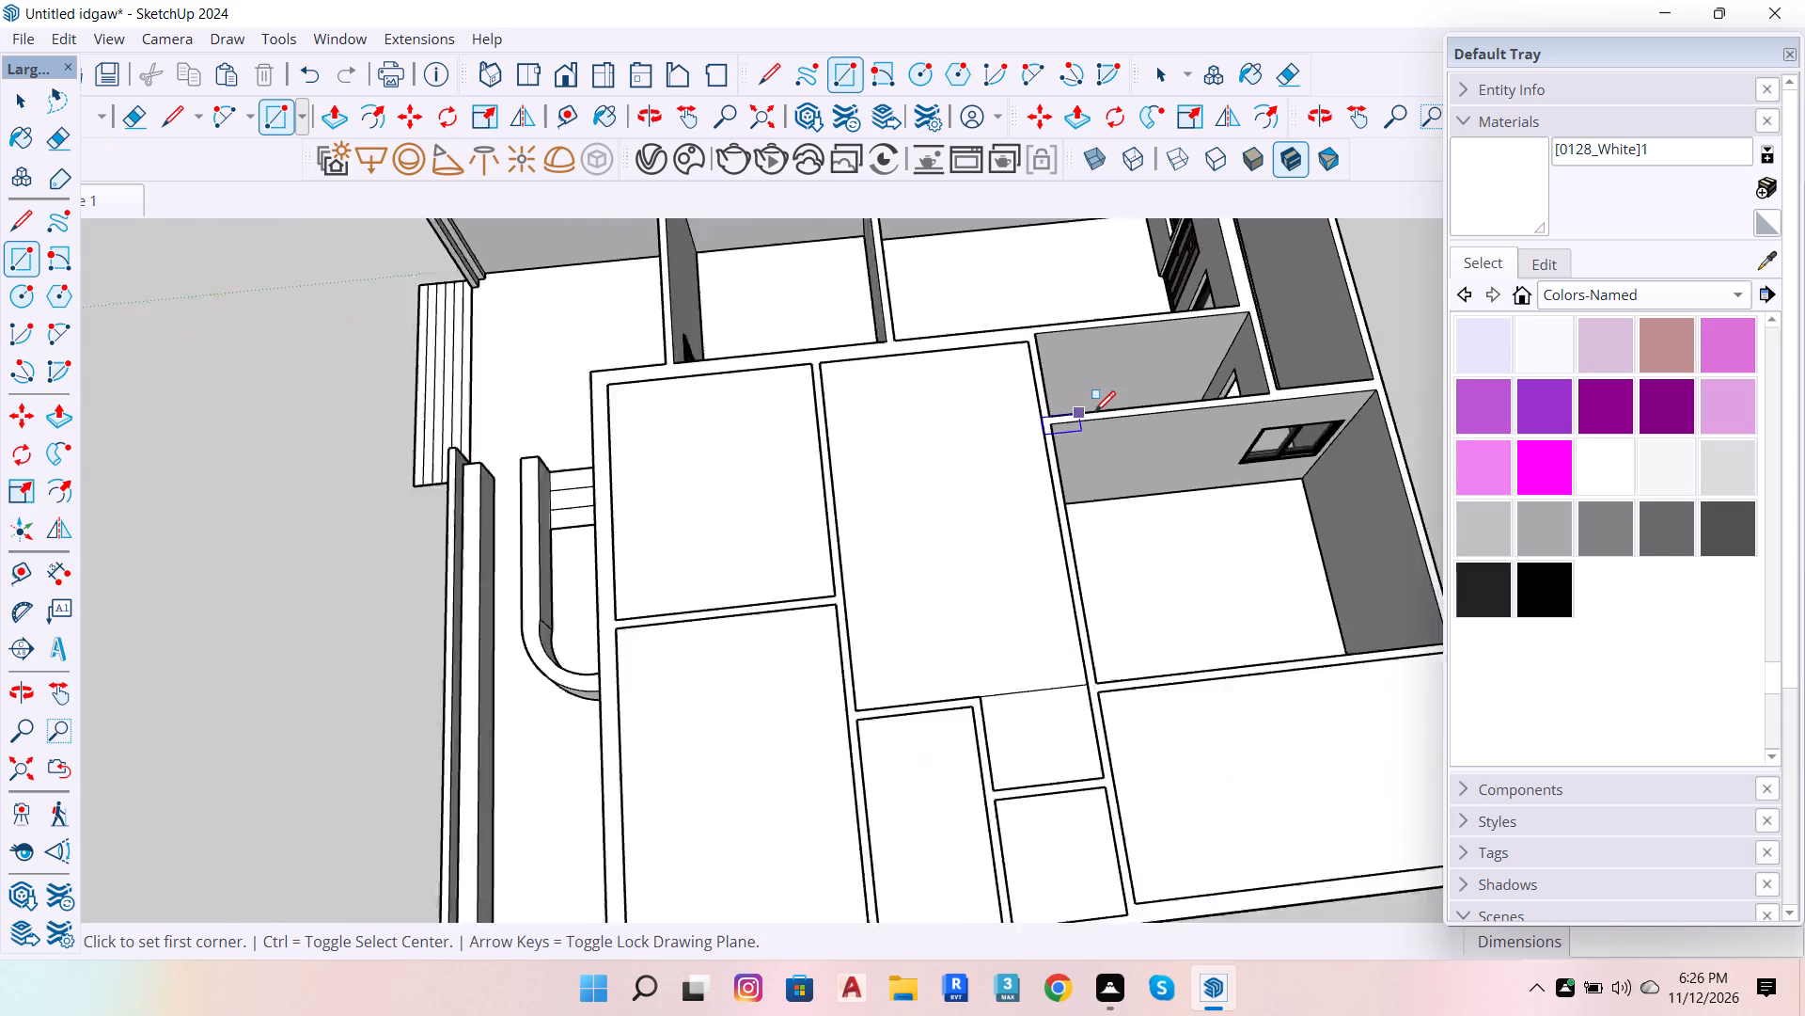
pyautogui.scroll(1, 1094, 412)
pyautogui.click(1040, 430)
pyautogui.scroll(-6, 857, 535)
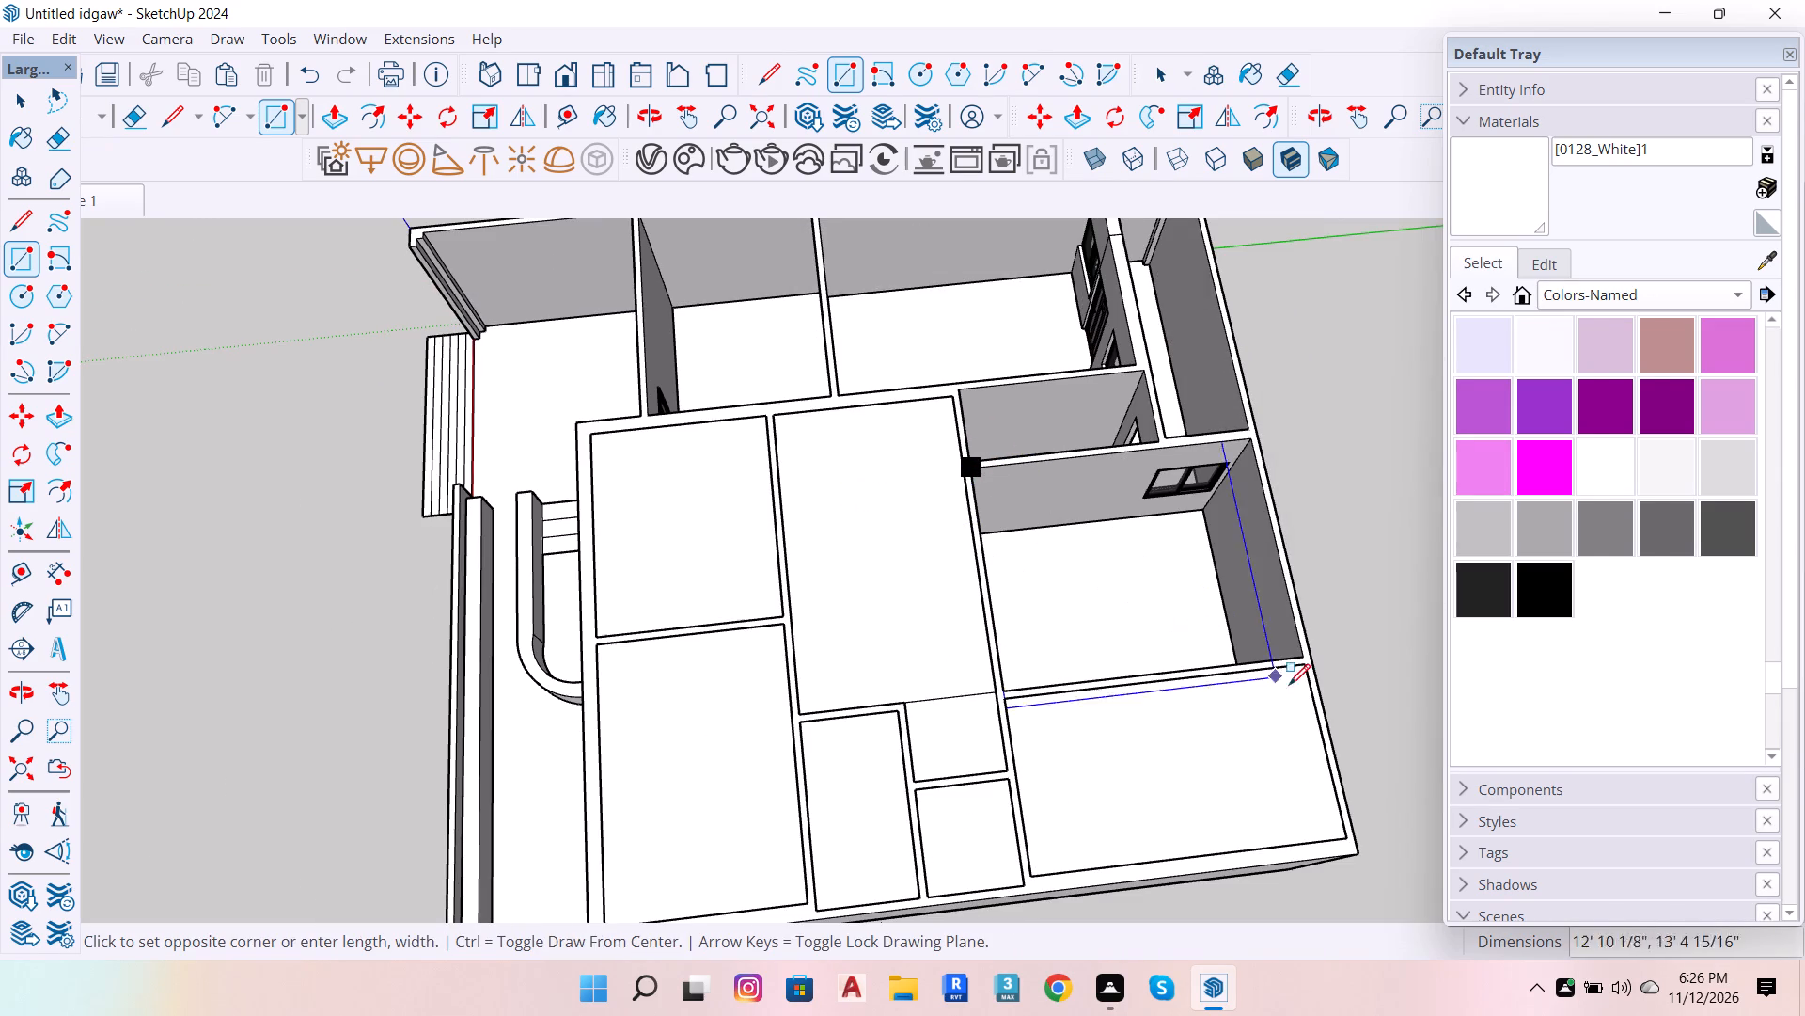
pyautogui.scroll(5, 1293, 654)
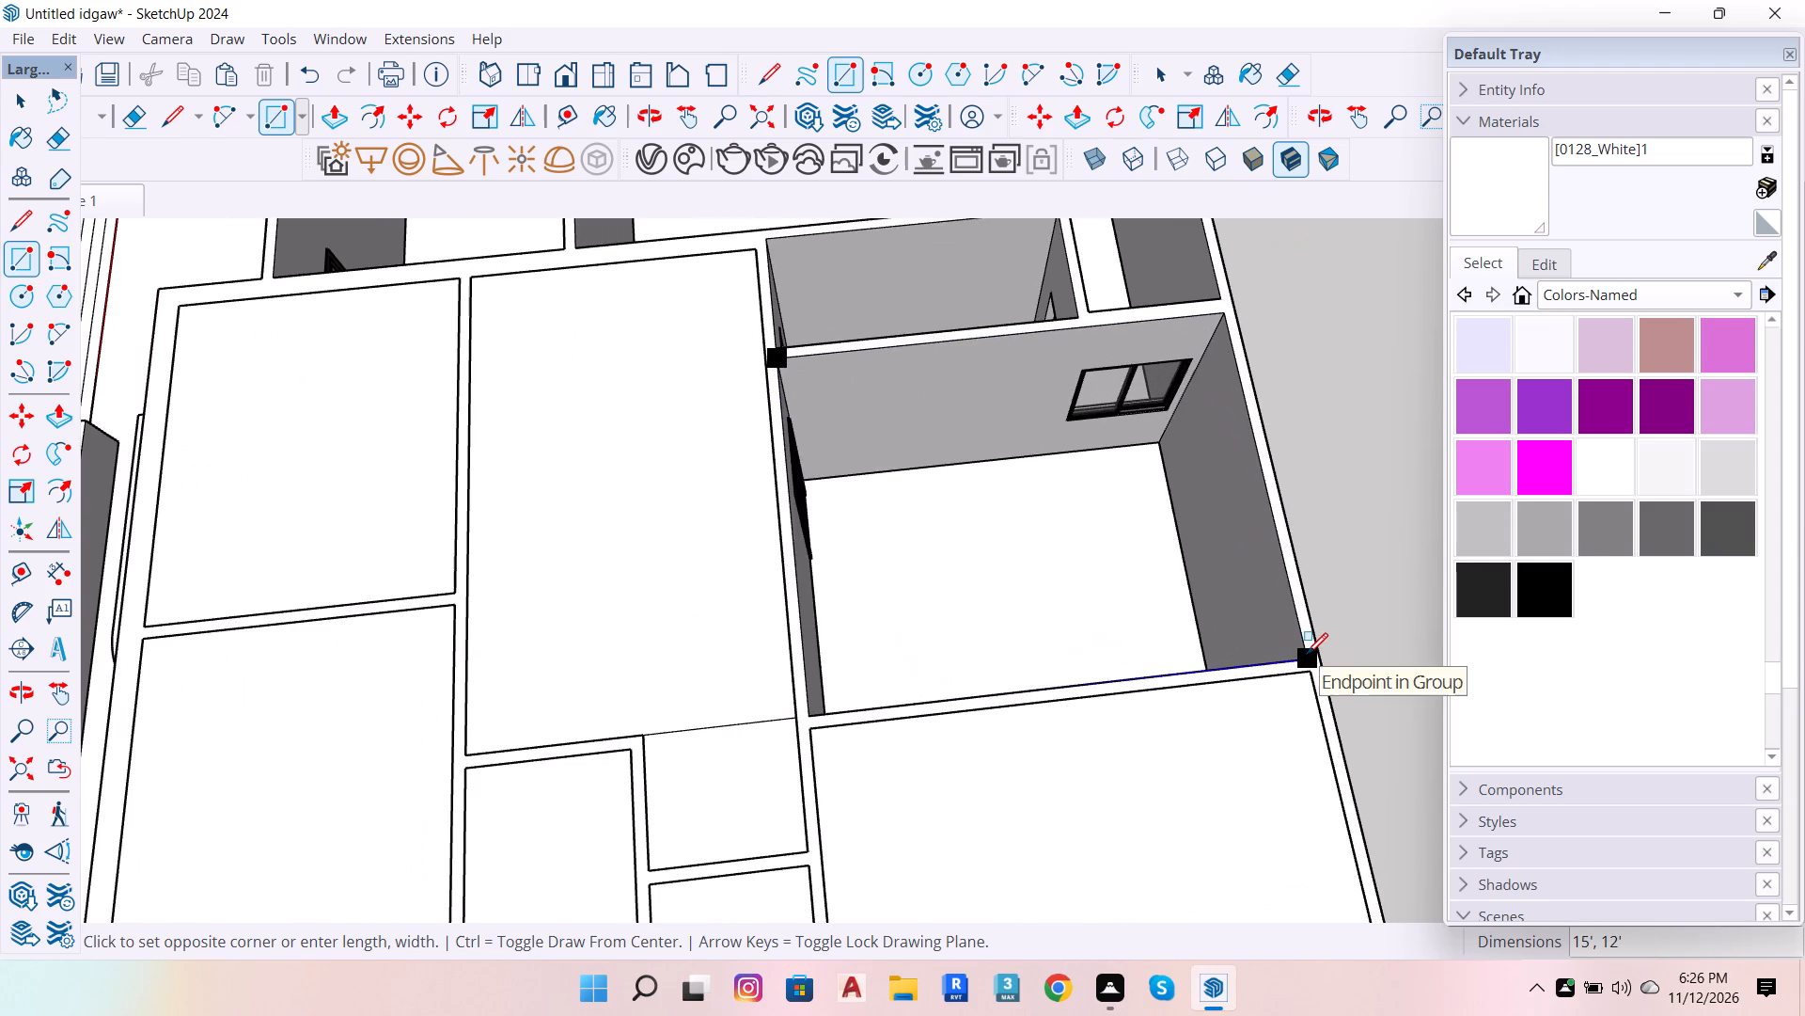
pyautogui.click(1307, 654)
# Cap the small room next to it with a 10' 1 1/2" by 4' 3 1/2" rectangle at wall-top level.
pyautogui.scroll(-13, 1120, 725)
pyautogui.scroll(11, 953, 498)
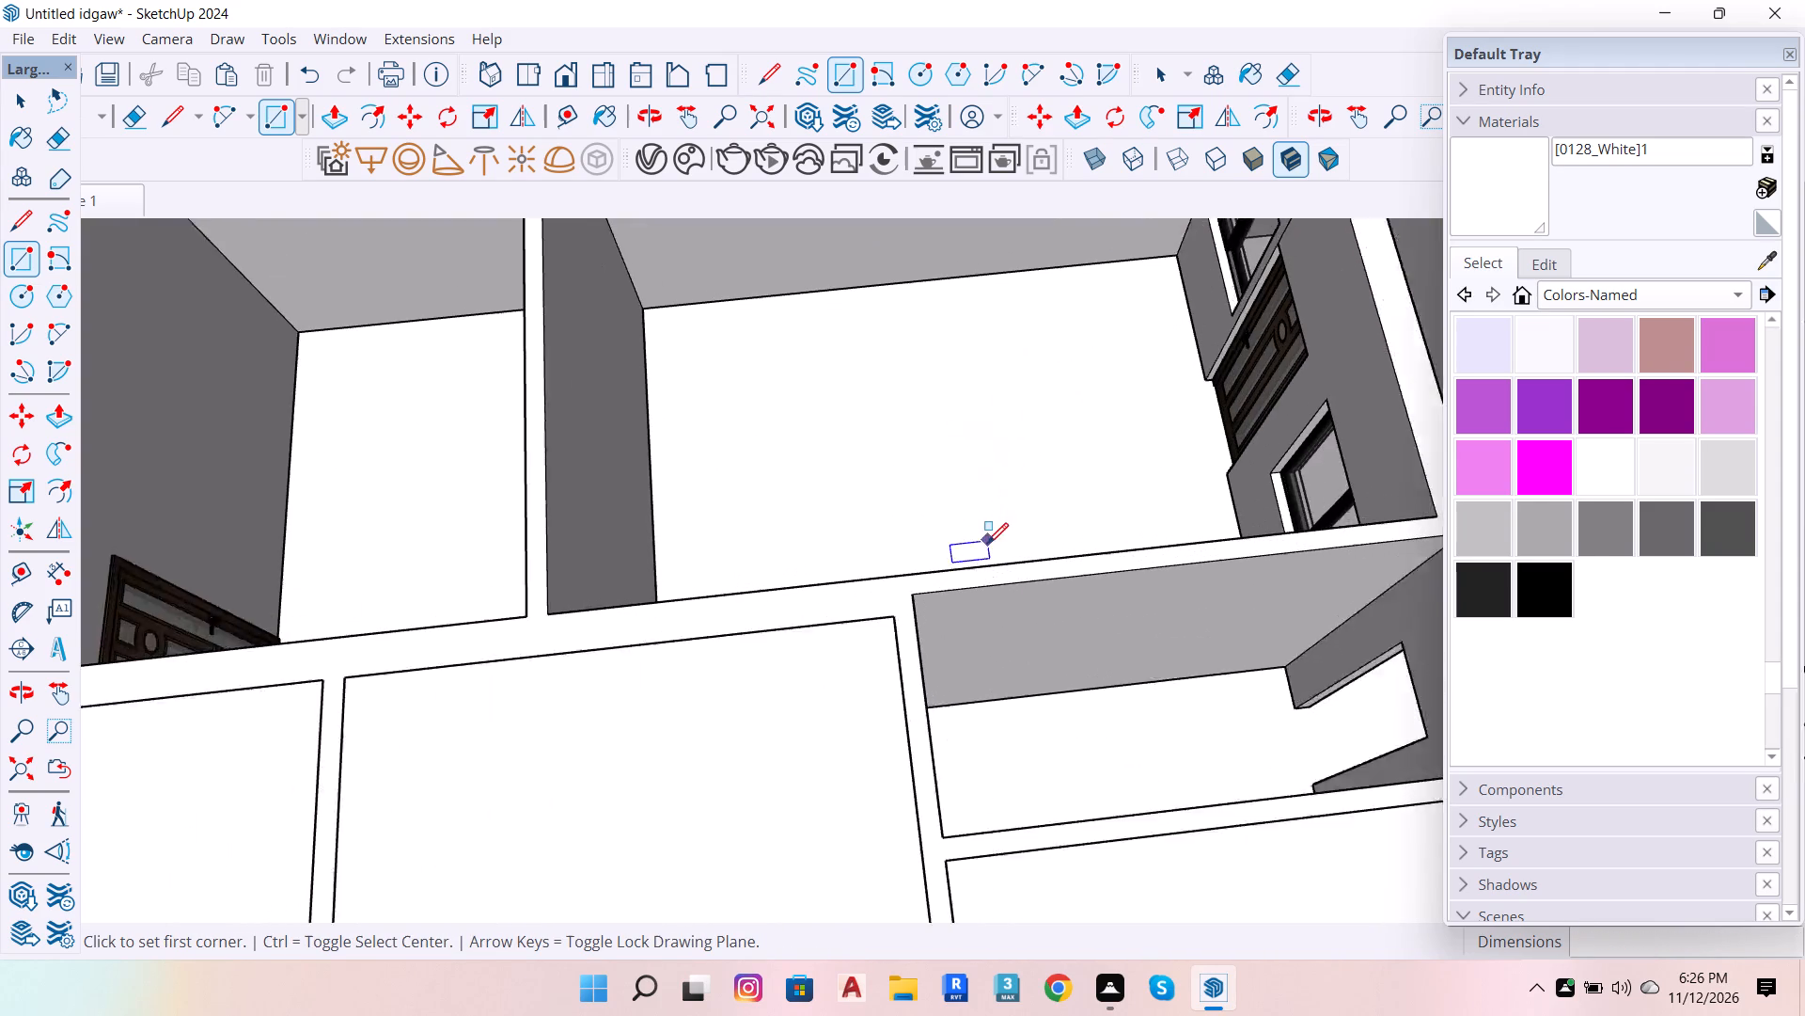
pyautogui.scroll(1, 987, 544)
pyautogui.click(906, 603)
pyautogui.scroll(-7, 889, 626)
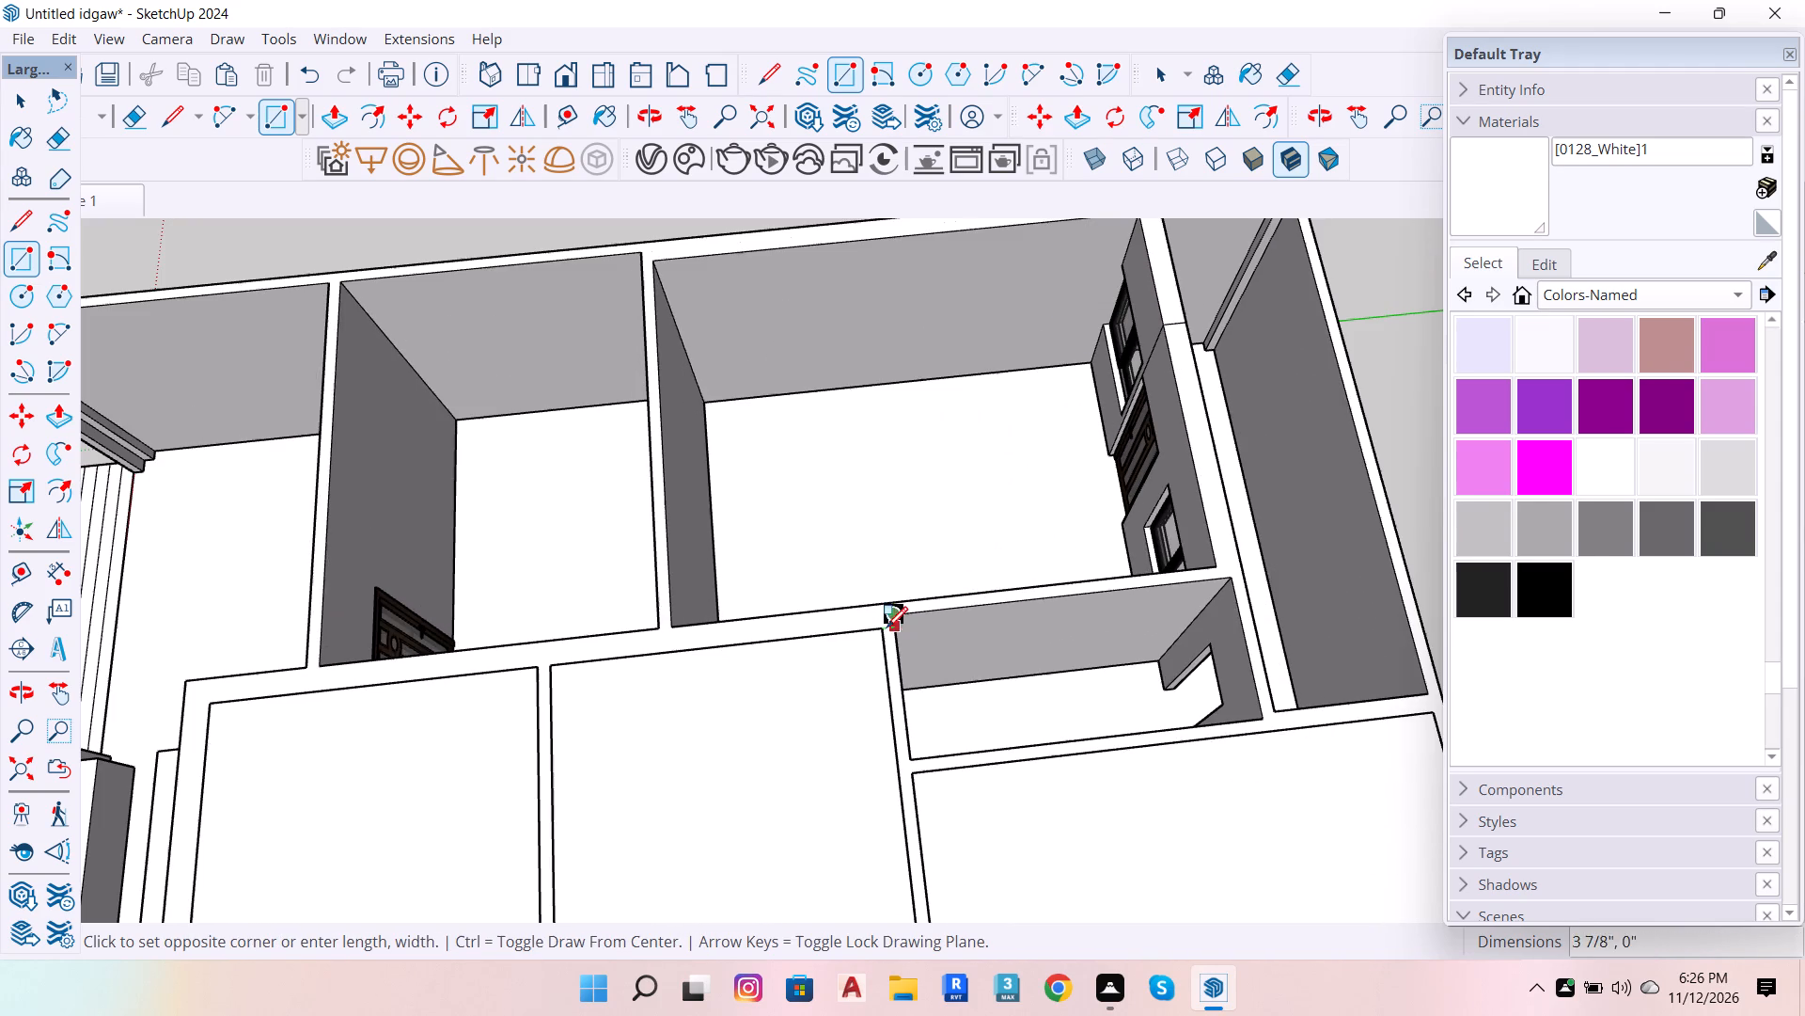
pyautogui.click(1262, 717)
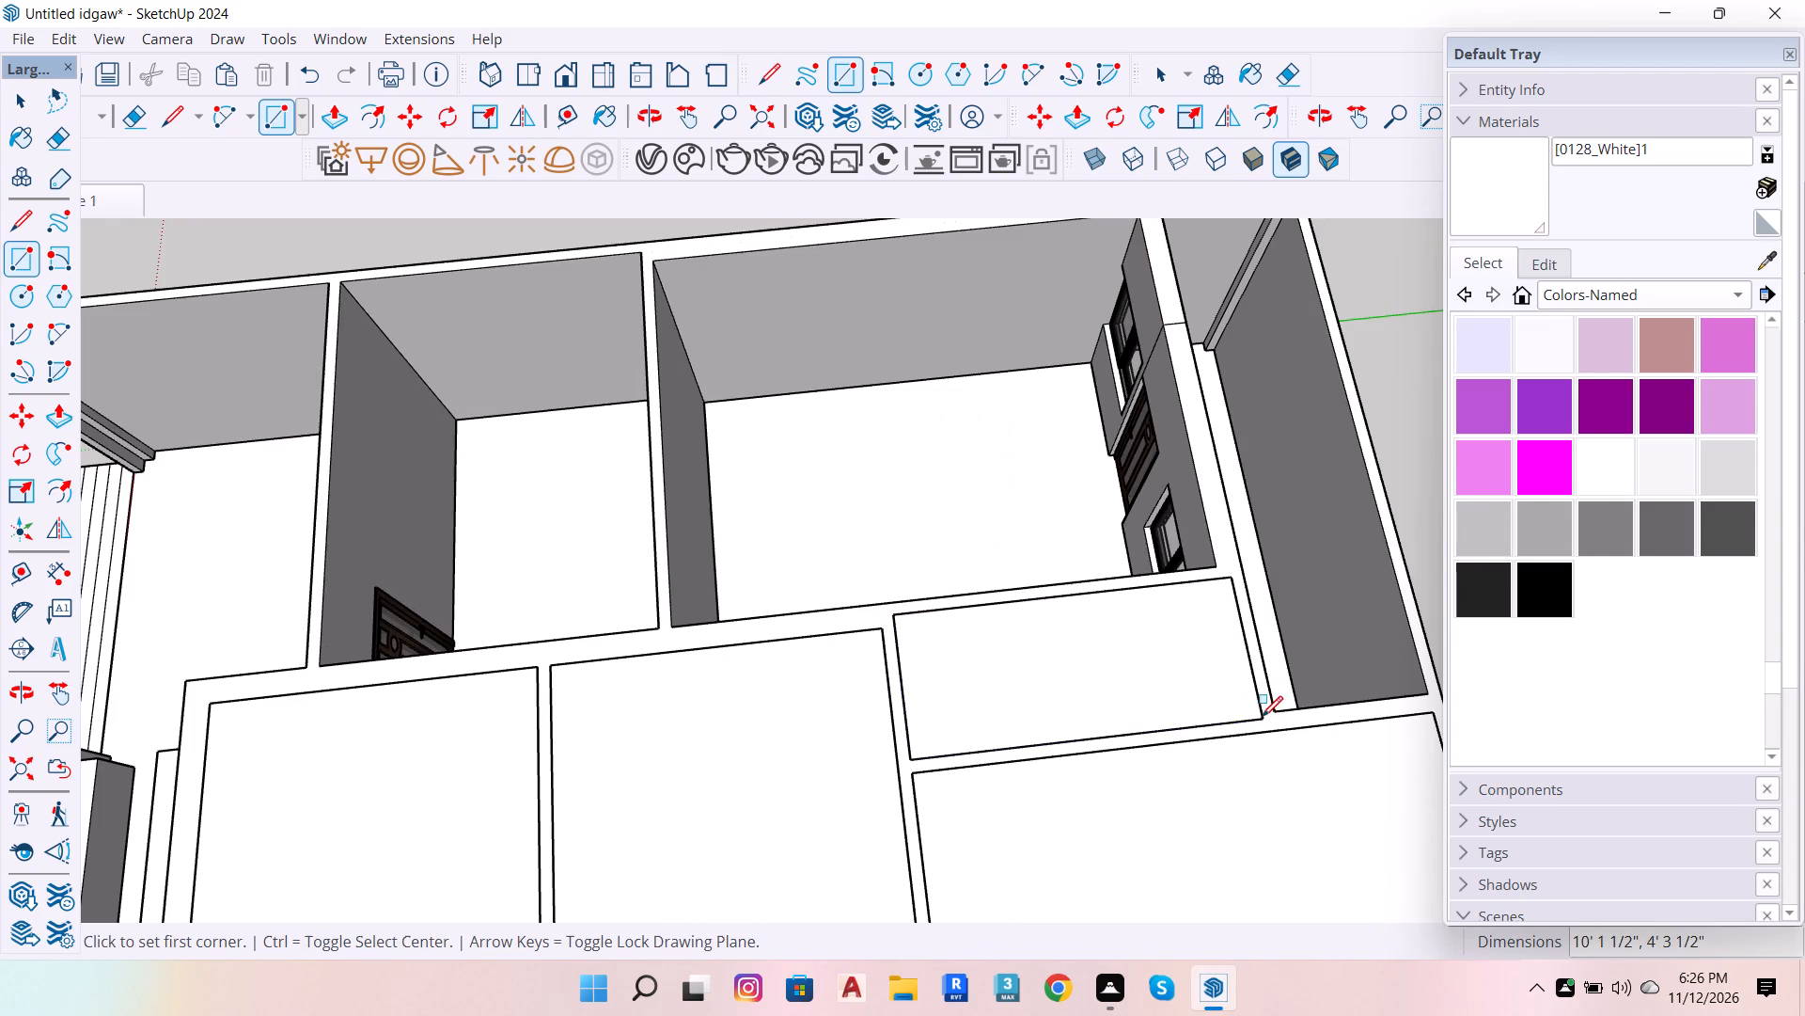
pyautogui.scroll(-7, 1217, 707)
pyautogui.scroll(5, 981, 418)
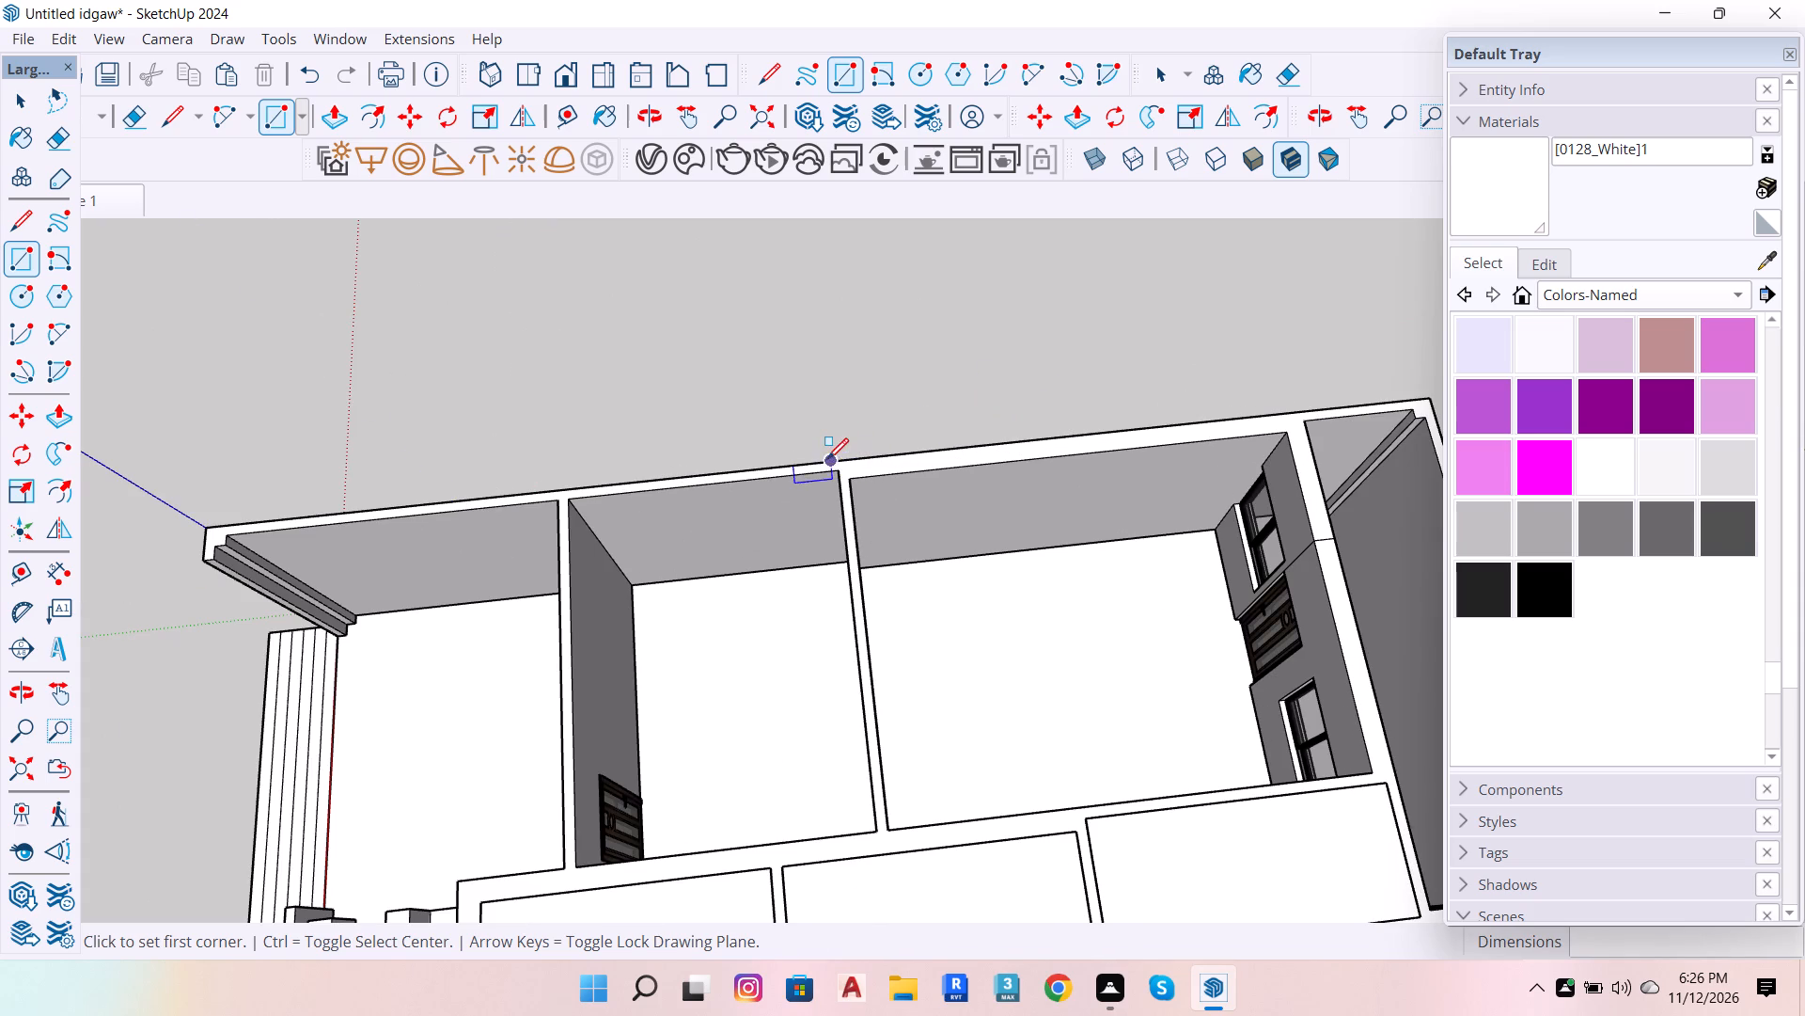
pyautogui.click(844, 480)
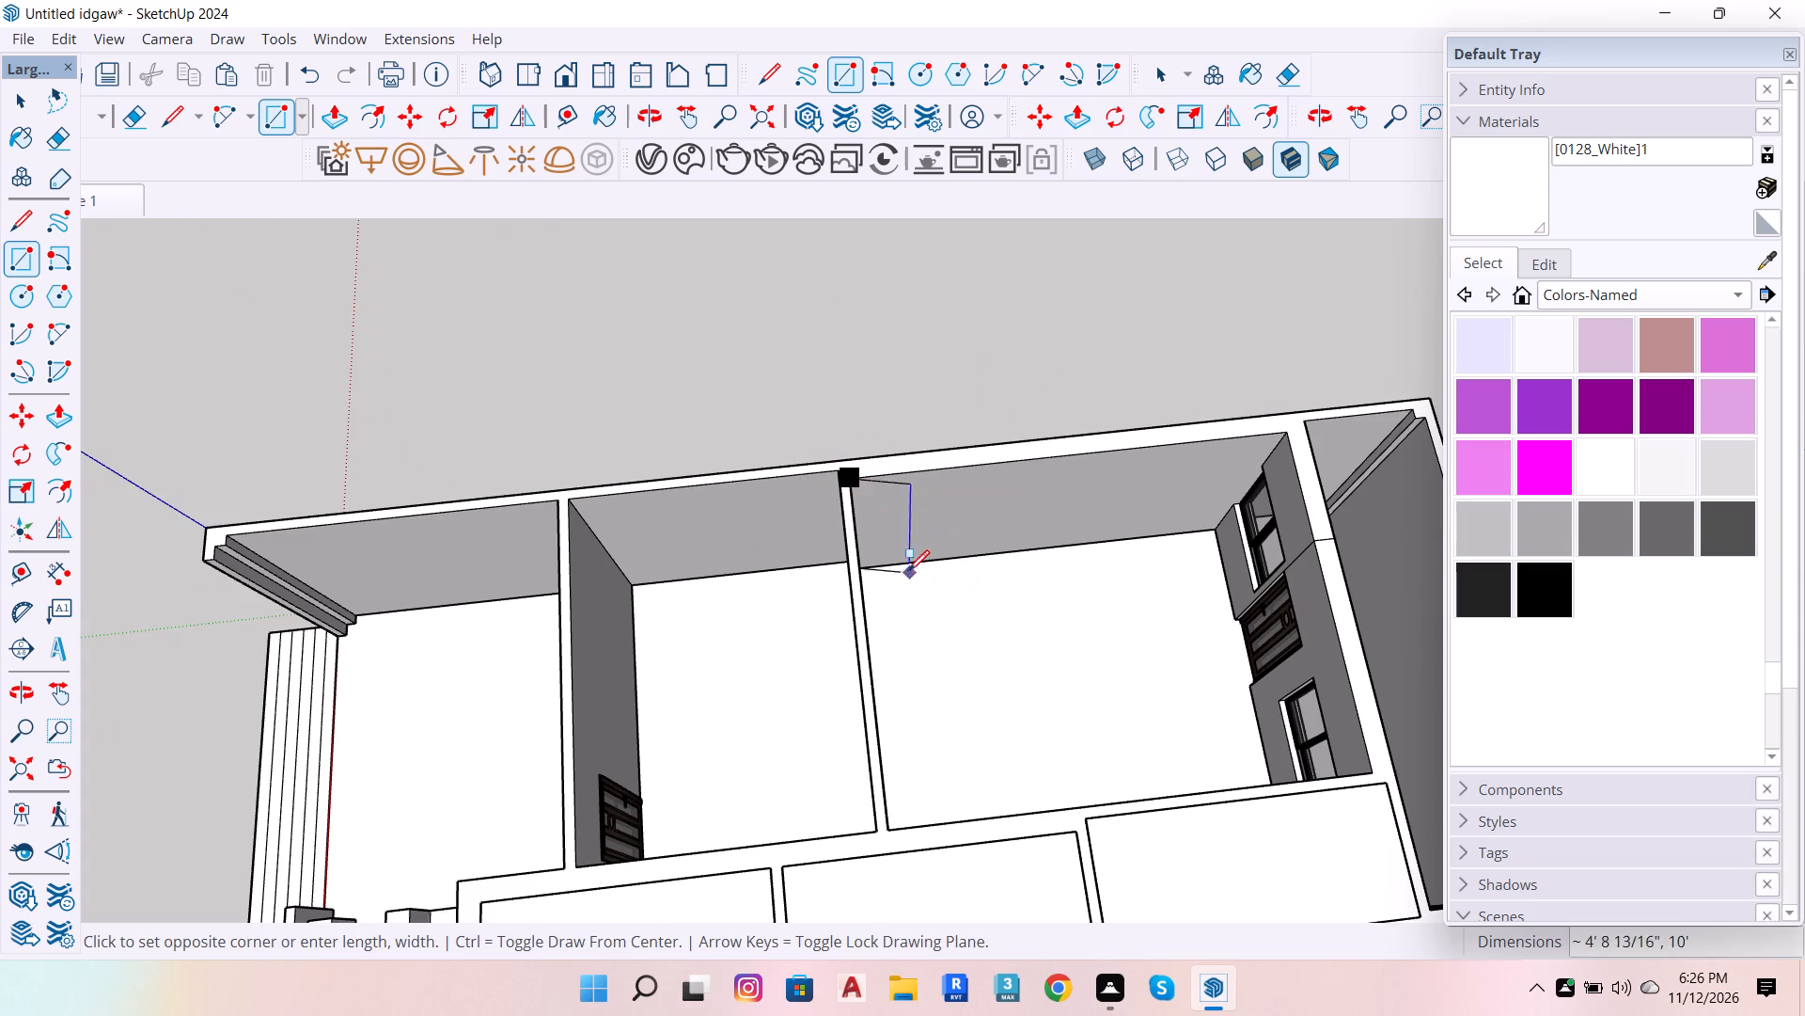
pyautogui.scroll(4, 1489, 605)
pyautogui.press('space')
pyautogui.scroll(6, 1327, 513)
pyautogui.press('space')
# Inside the wall group, erase the stray dividing lines on the top and faces of the wall with the two windows and door.
pyautogui.scroll(6, 1351, 551)
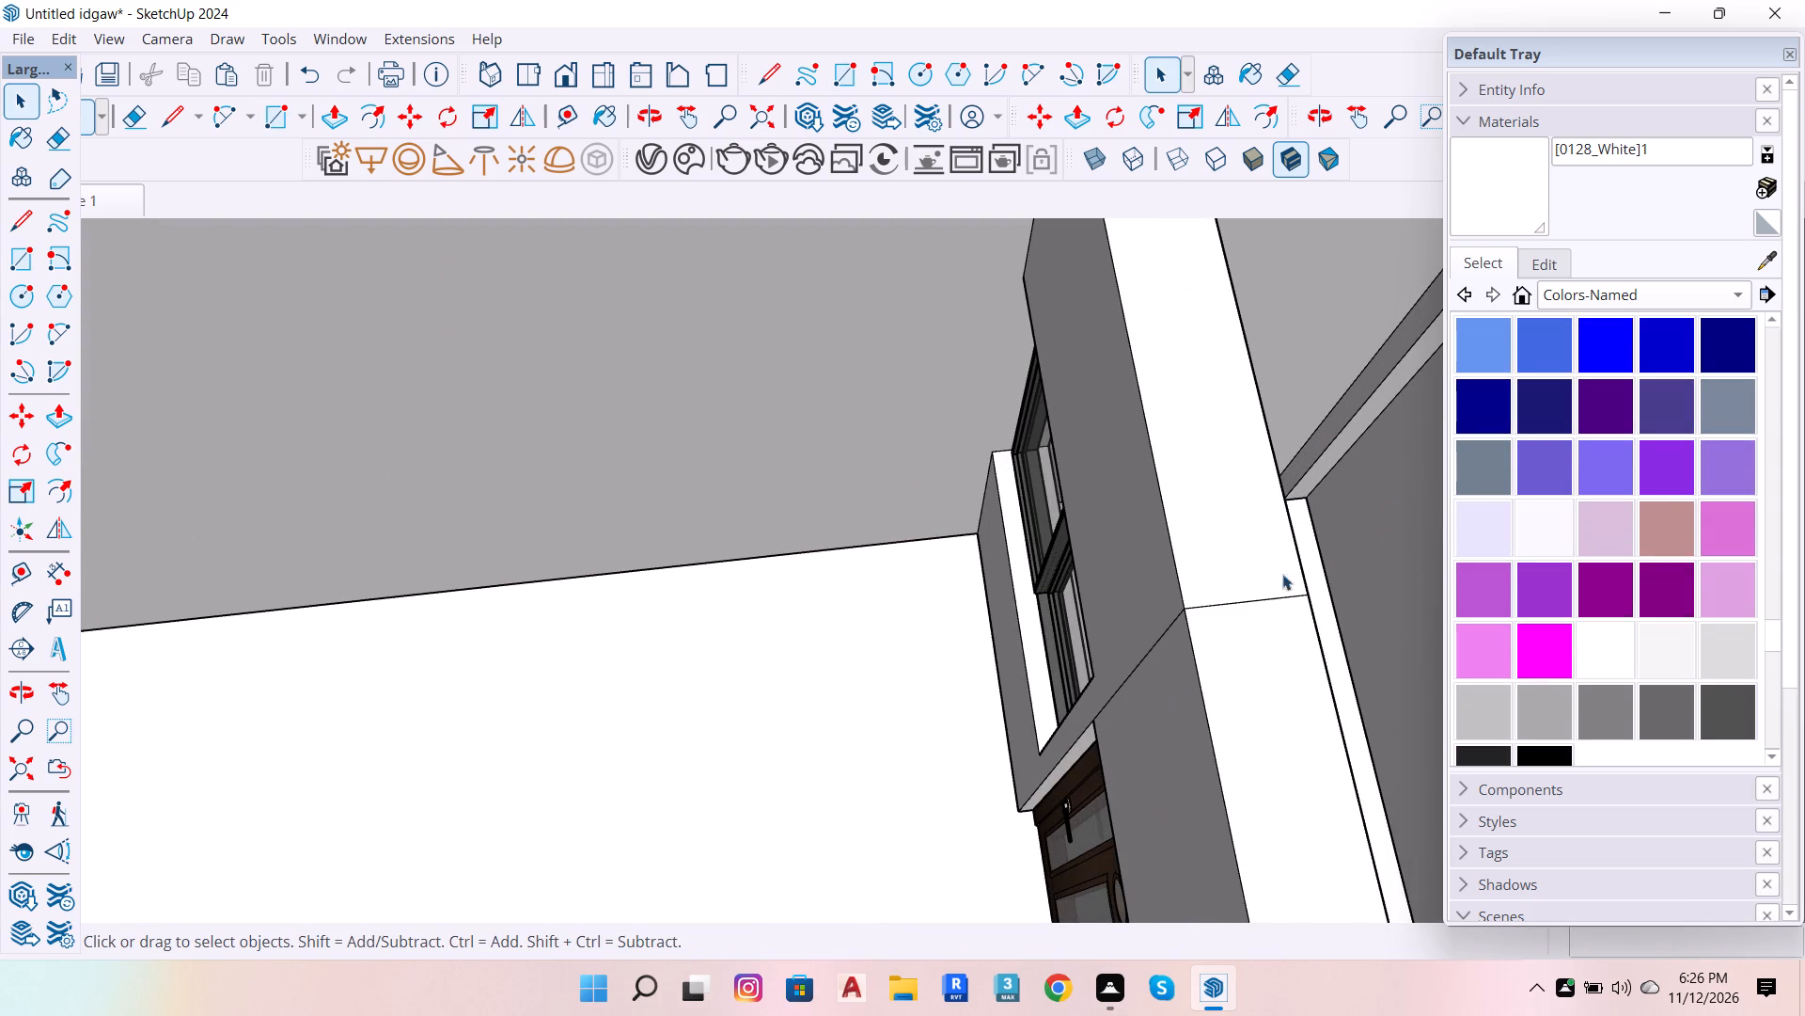
pyautogui.doubleClick(1216, 611)
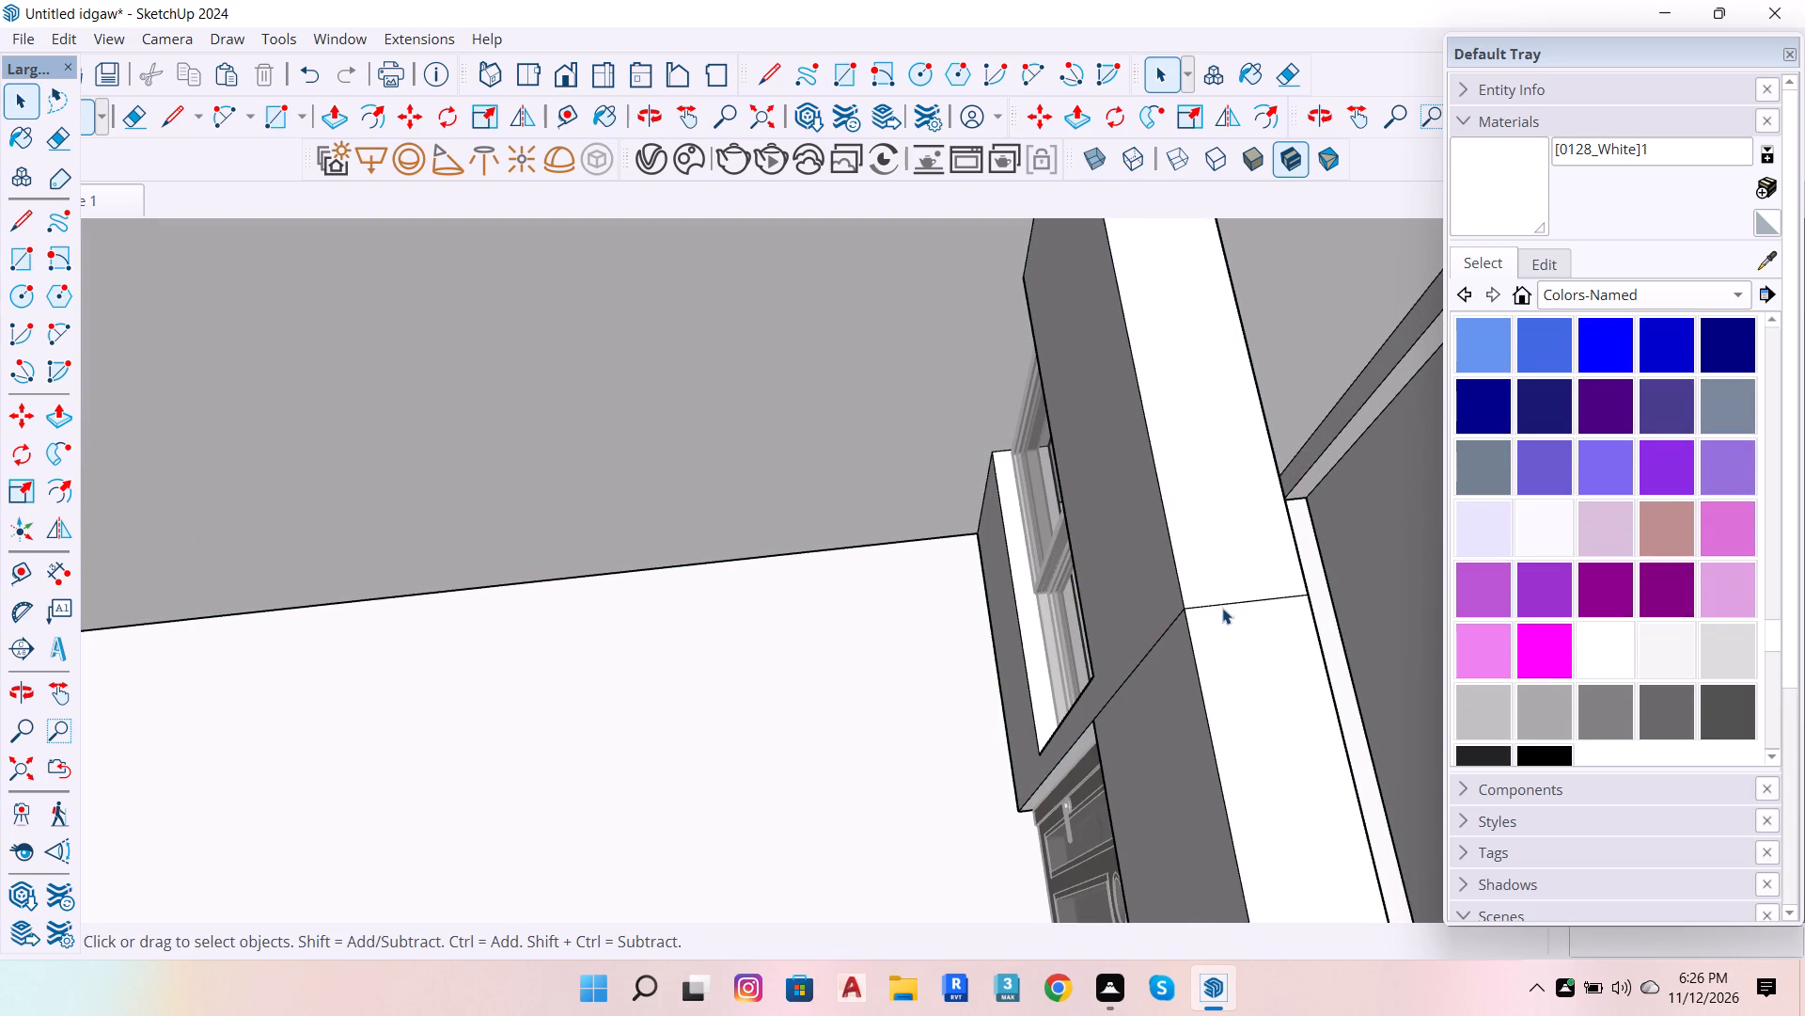
pyautogui.press('e')
pyautogui.click(1218, 605)
pyautogui.click(1154, 654)
pyautogui.scroll(-9, 1024, 673)
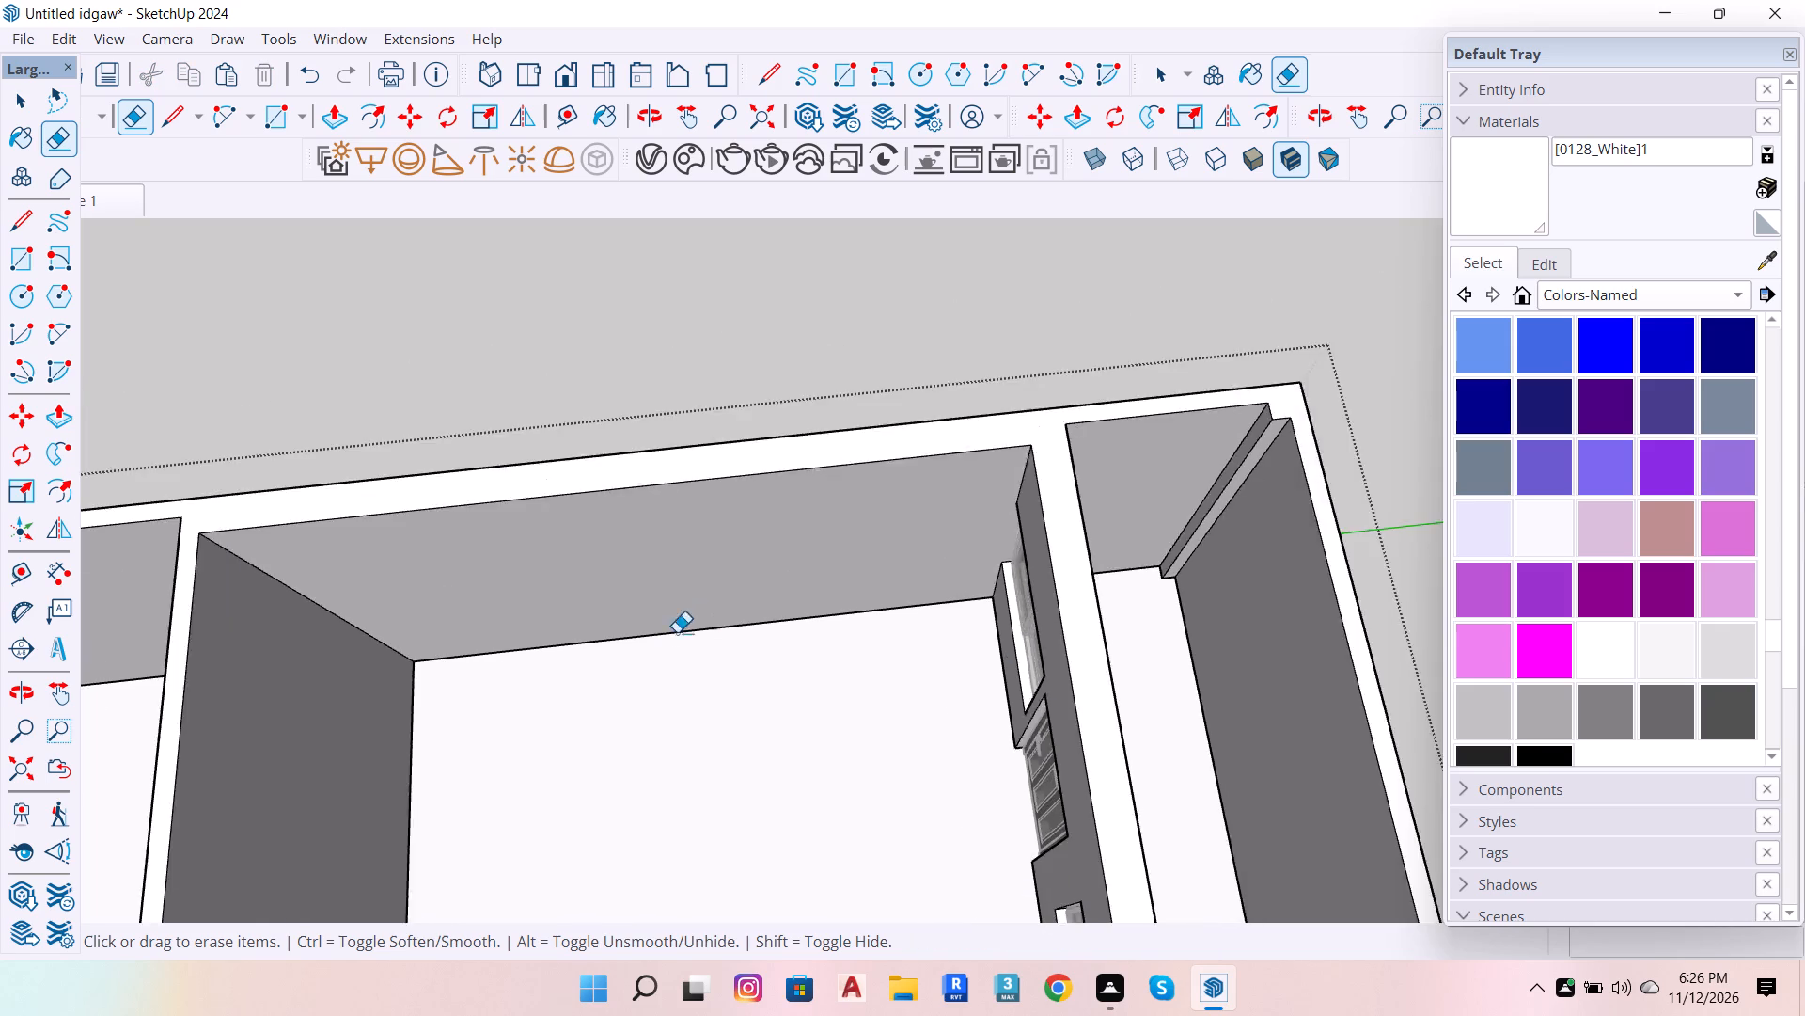
pyautogui.scroll(-4, 677, 632)
pyautogui.scroll(6, 1103, 691)
pyautogui.scroll(6, 944, 690)
pyautogui.scroll(7, 482, 493)
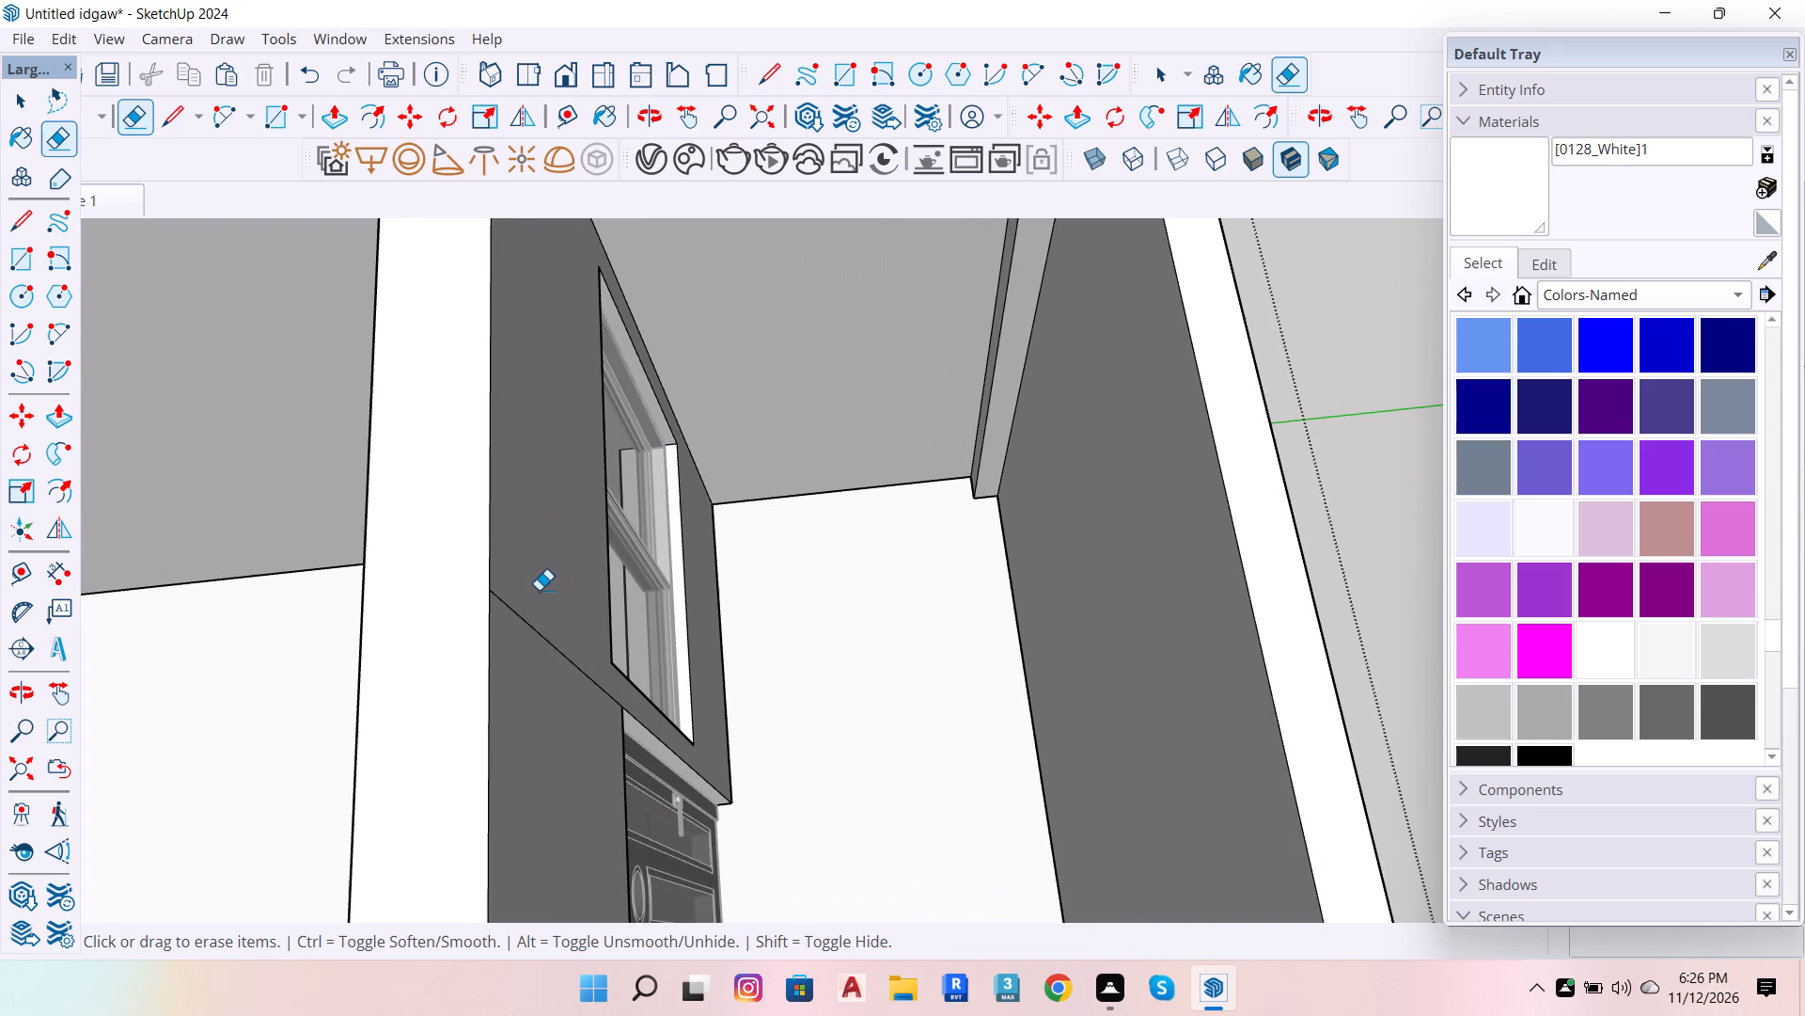
pyautogui.moveTo(539, 591); pyautogui.dragTo(525, 628)
pyautogui.scroll(-7, 594, 595)
pyautogui.scroll(-7, 949, 516)
pyautogui.scroll(-6, 1024, 502)
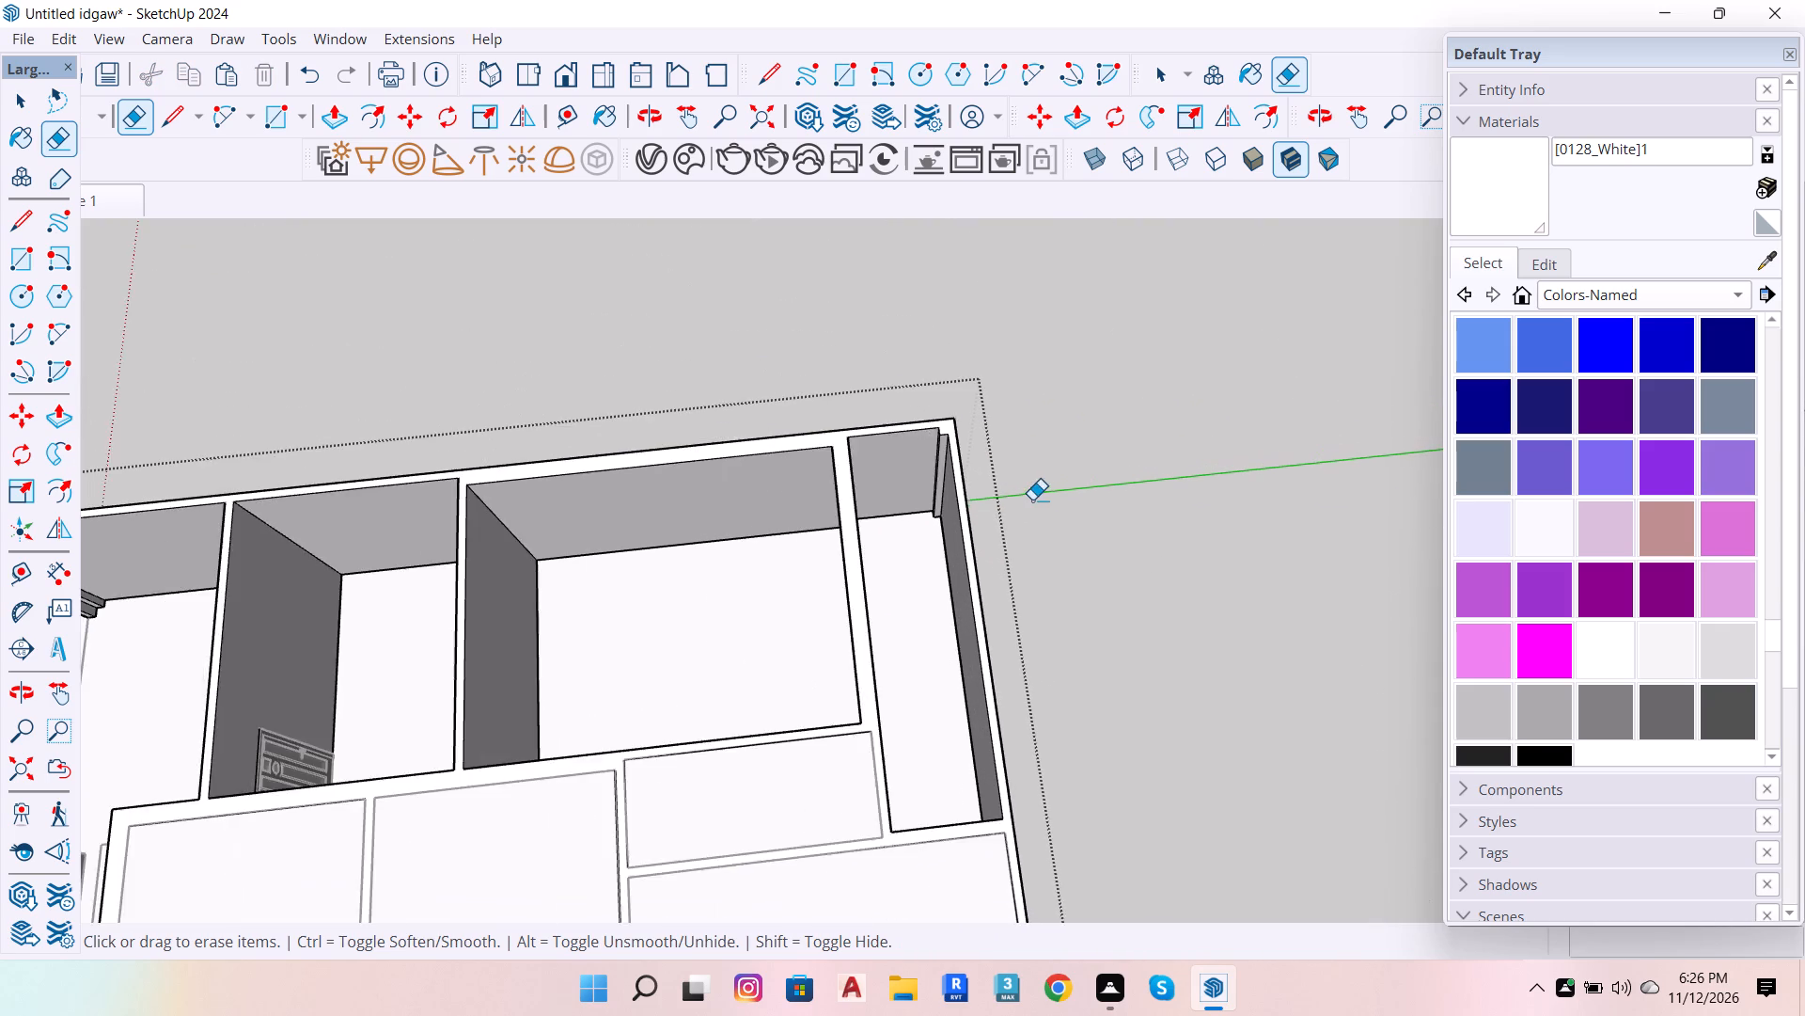
pyautogui.scroll(-8, 1032, 500)
pyautogui.press('space')
pyautogui.scroll(6, 803, 489)
pyautogui.click(819, 307)
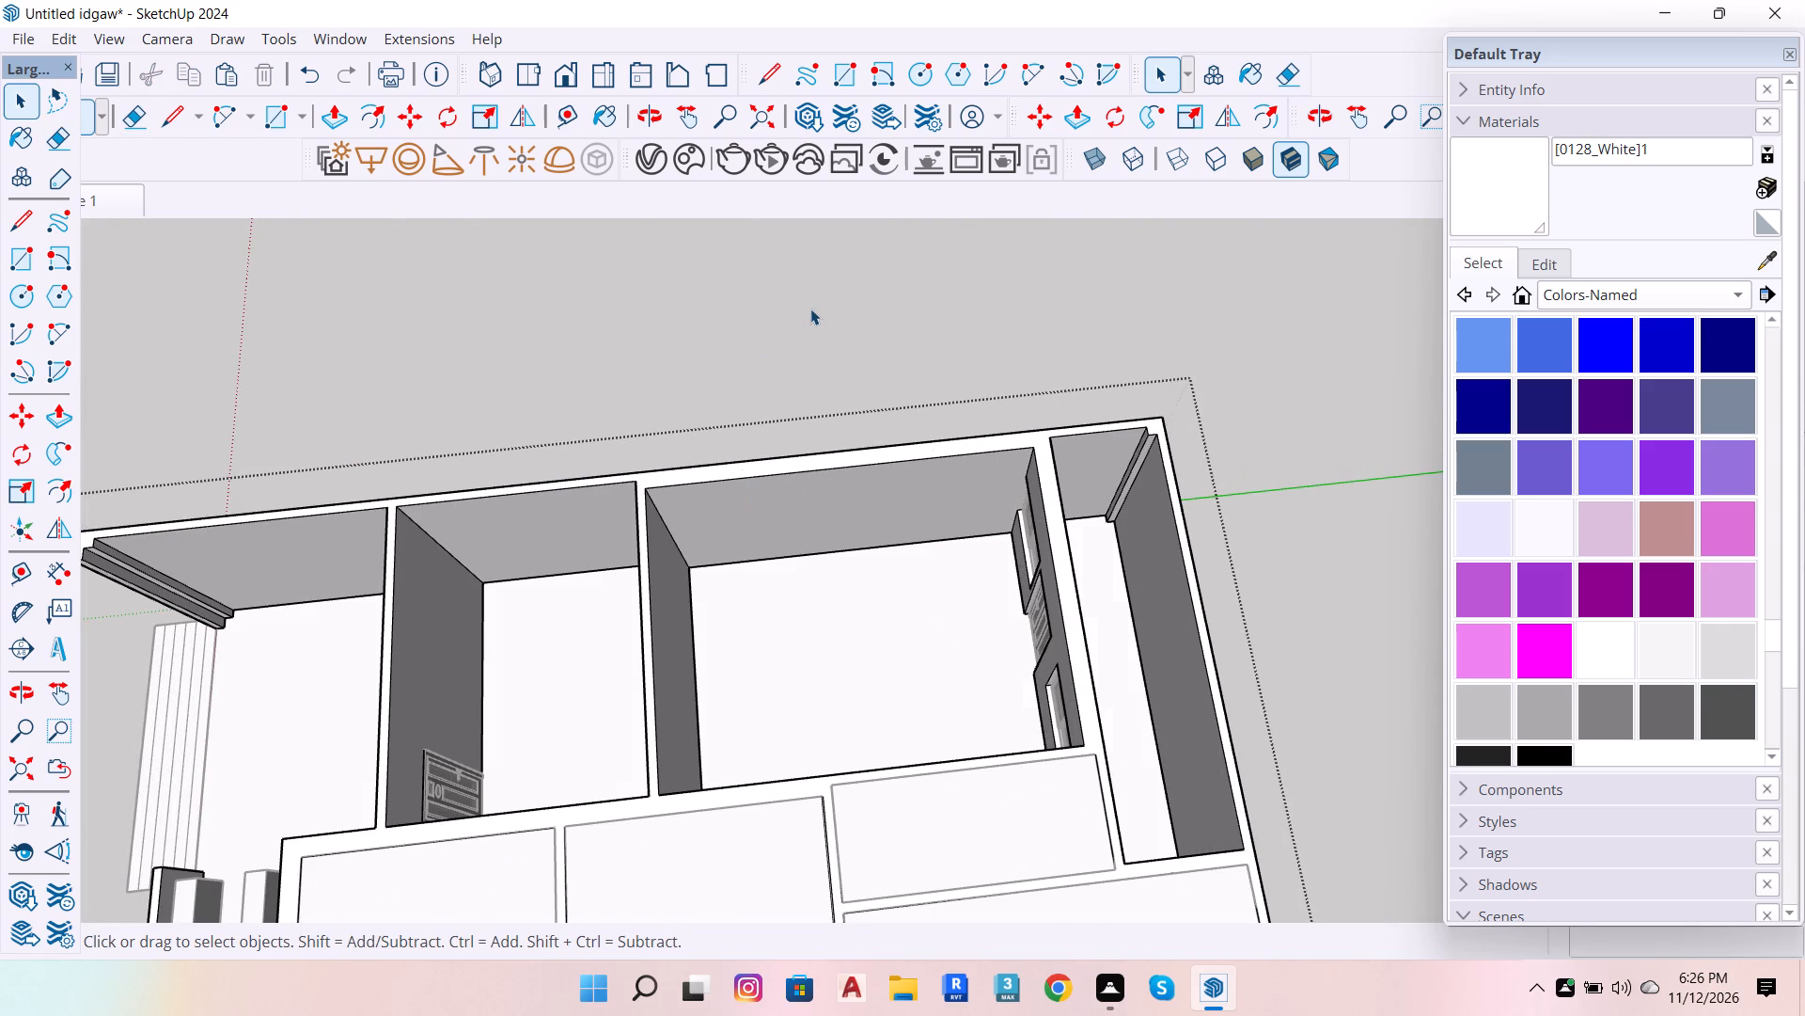
pyautogui.click(808, 309)
# Cap the largest room with a 12' 7 1/2" by 16' 3" rectangle and the long narrow space beside it with one about 4' by 17' 6".
pyautogui.press('e')
pyautogui.press('r')
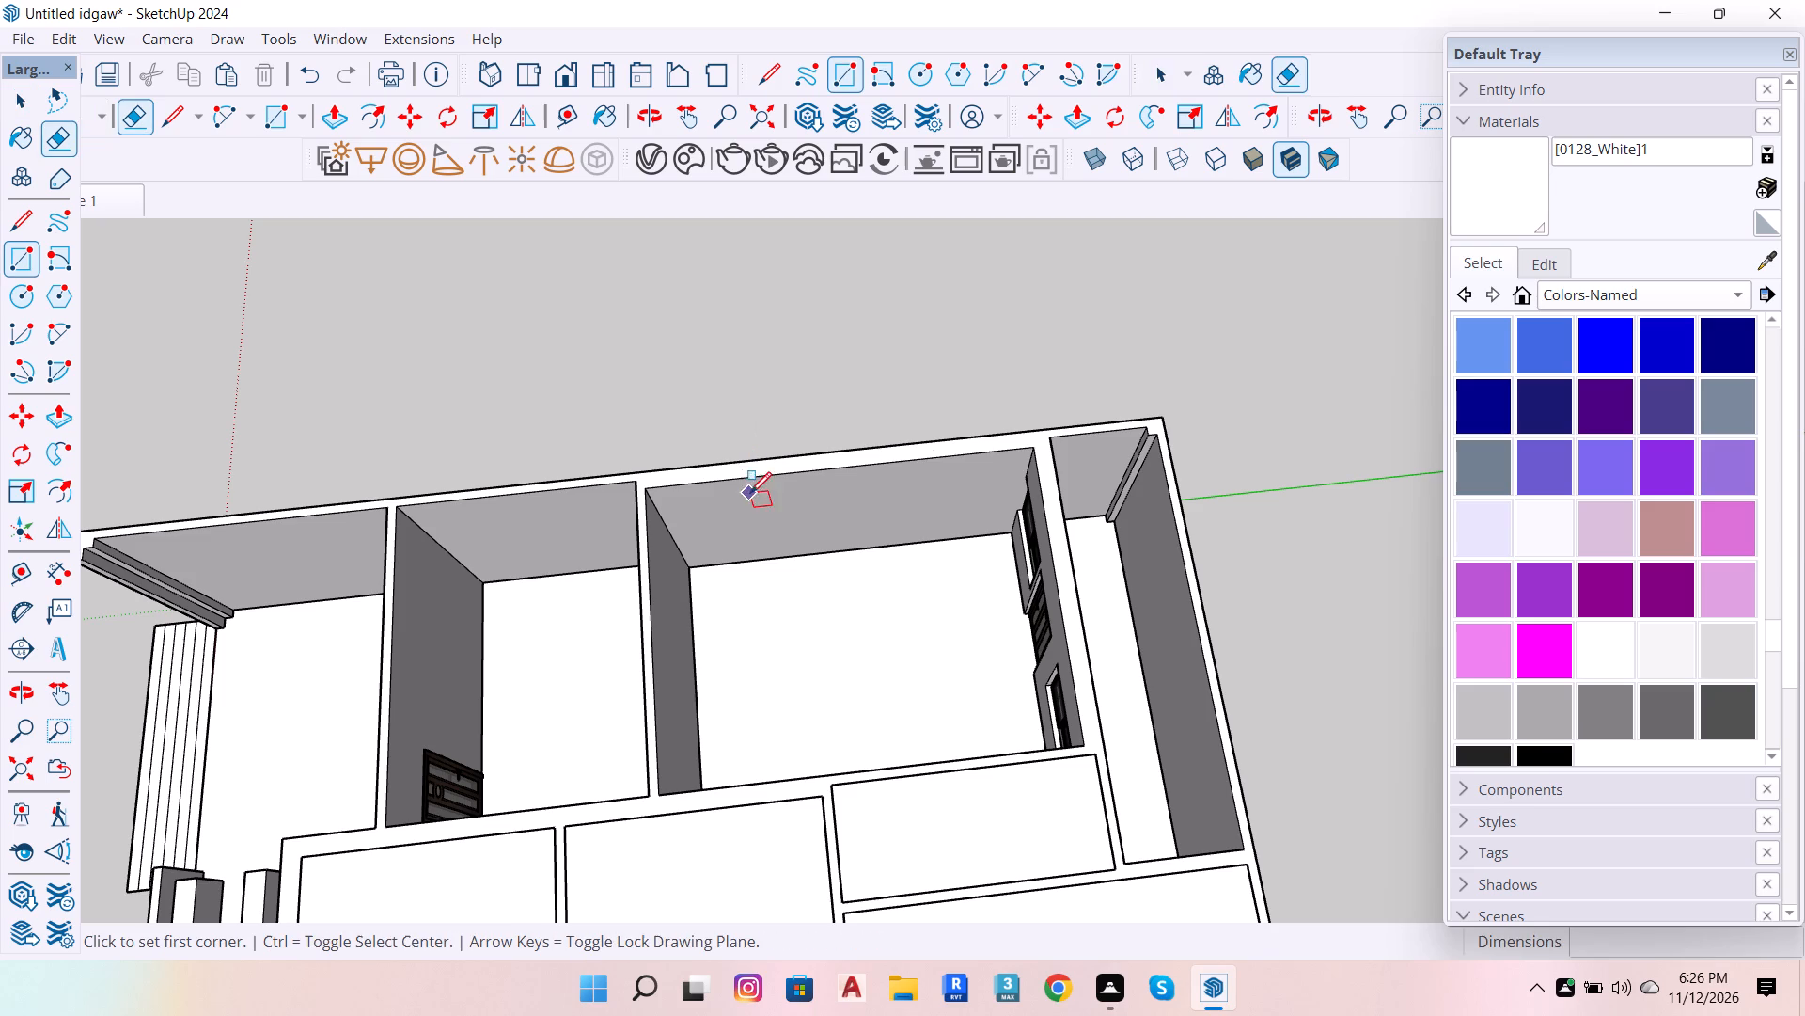
pyautogui.click(647, 490)
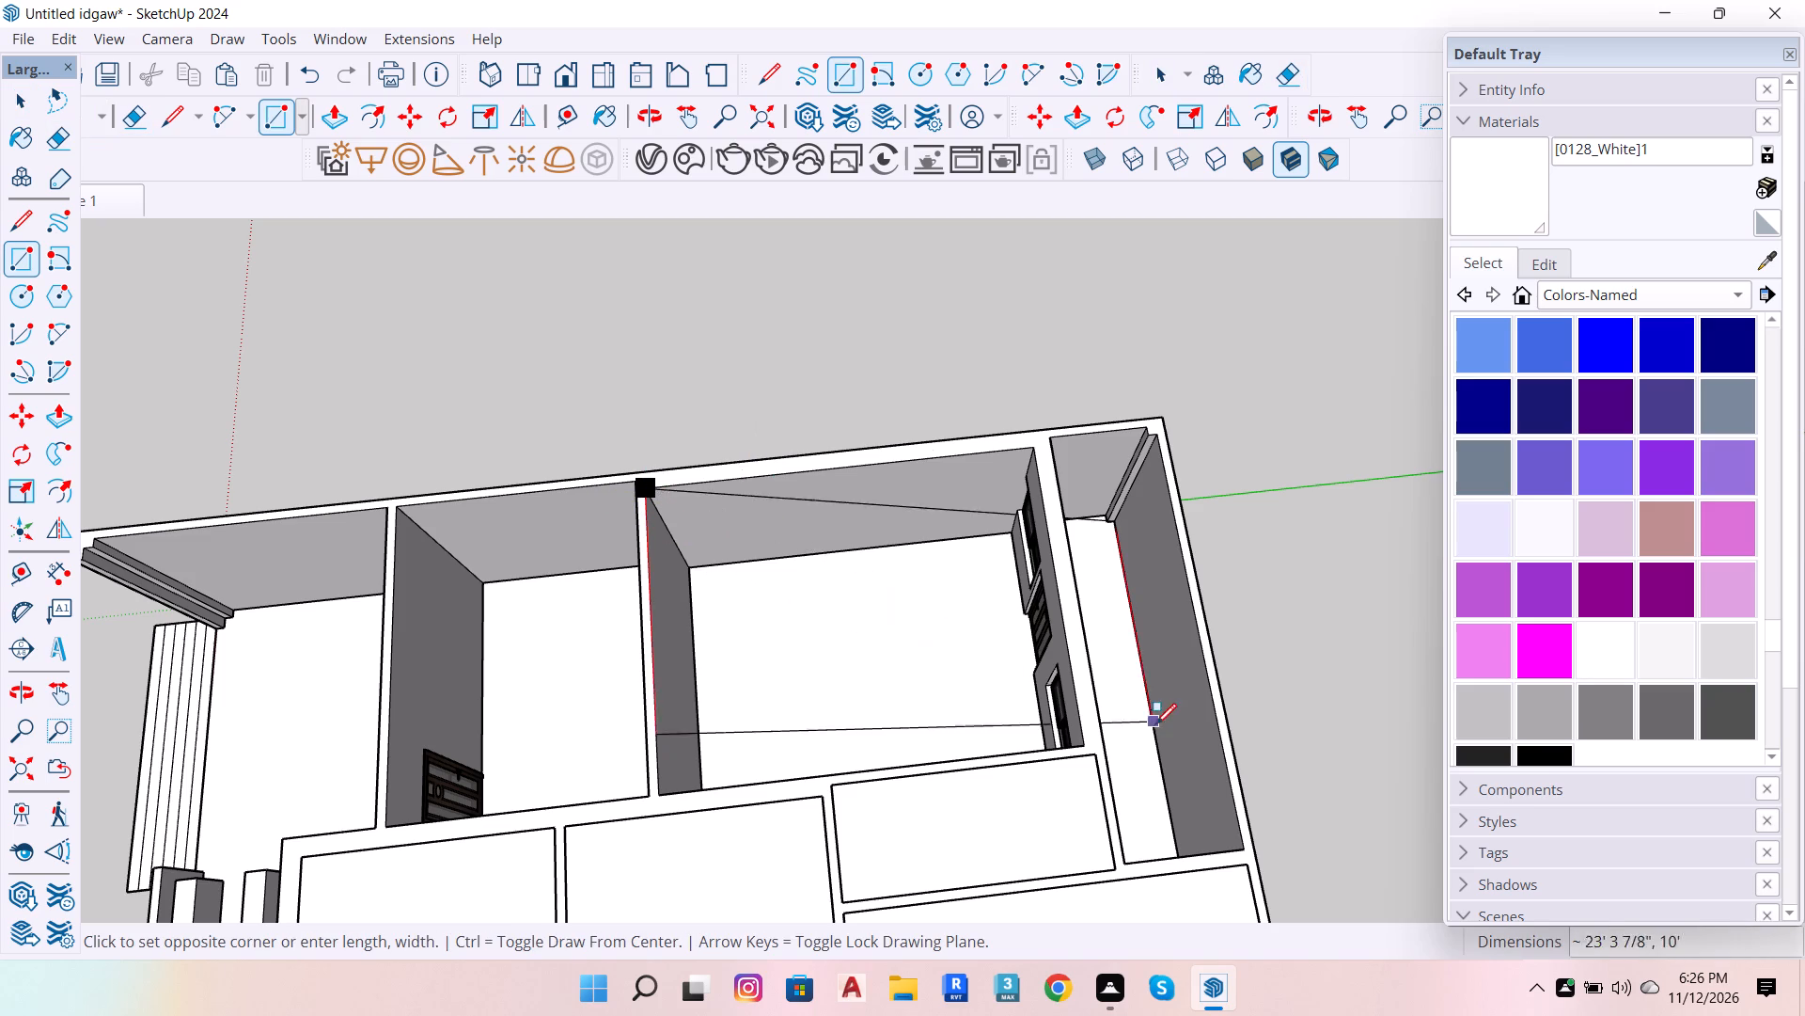
pyautogui.click(1081, 739)
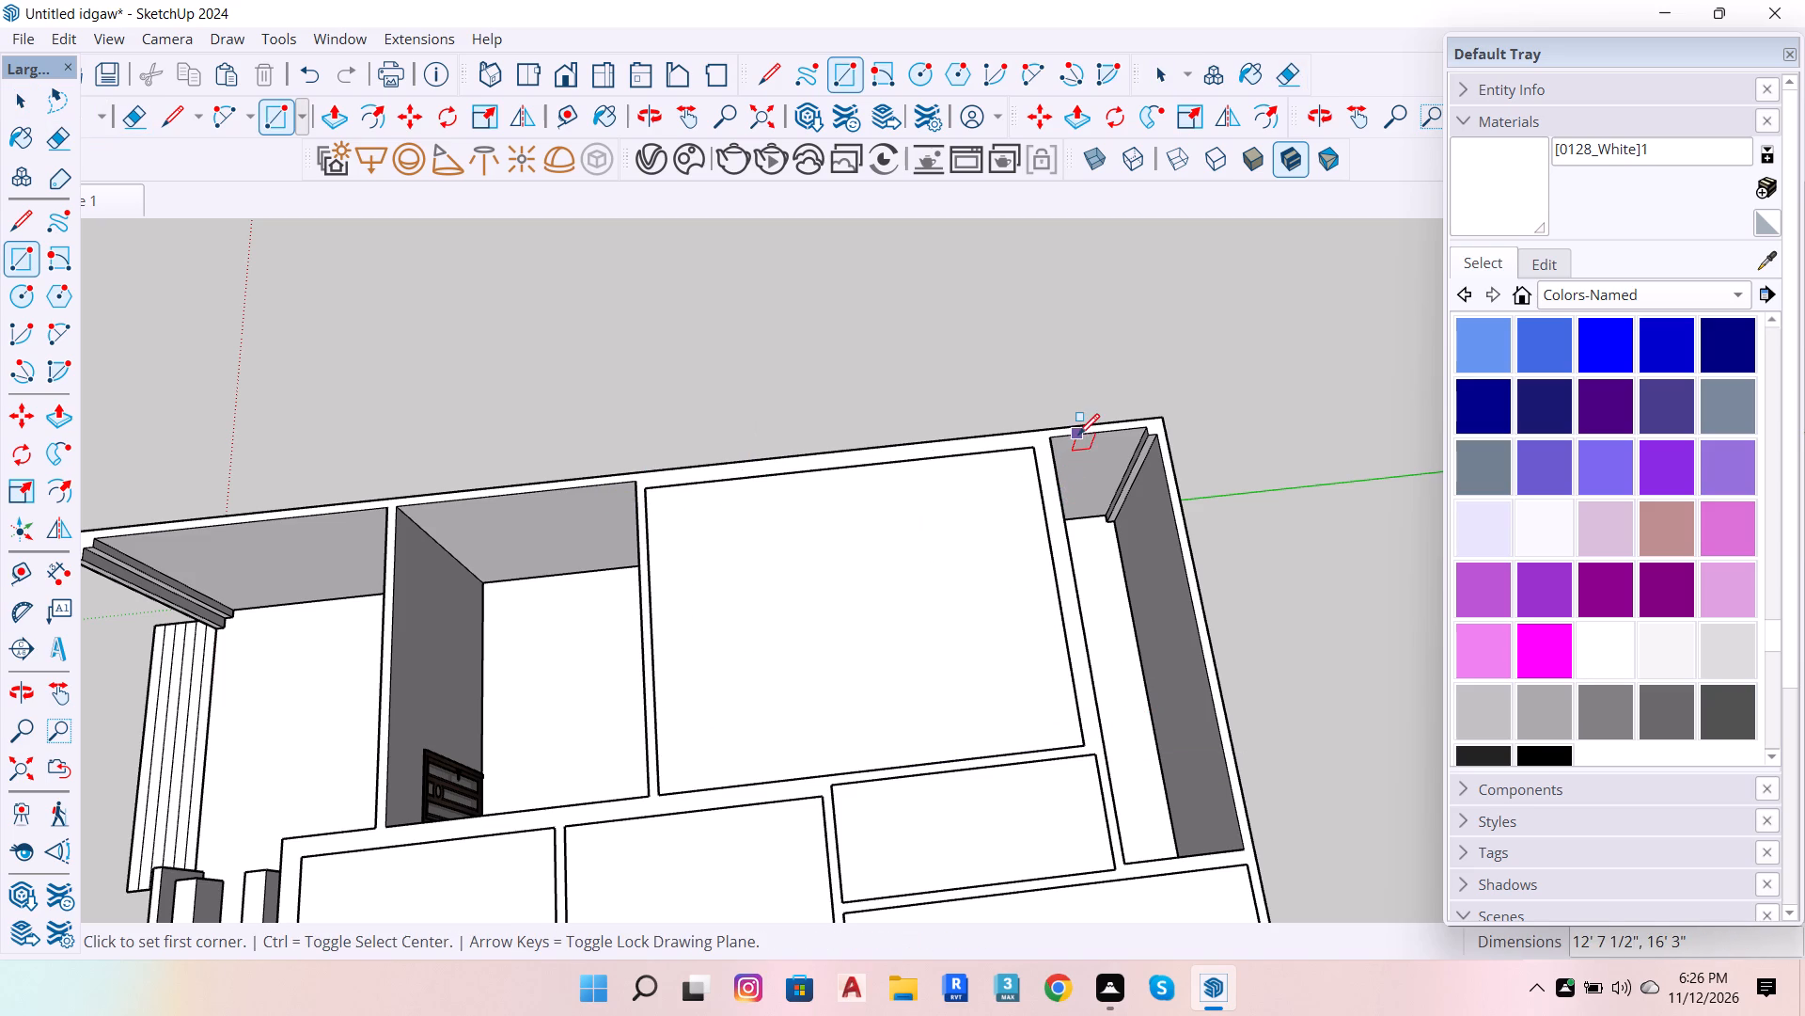
pyautogui.click(1056, 437)
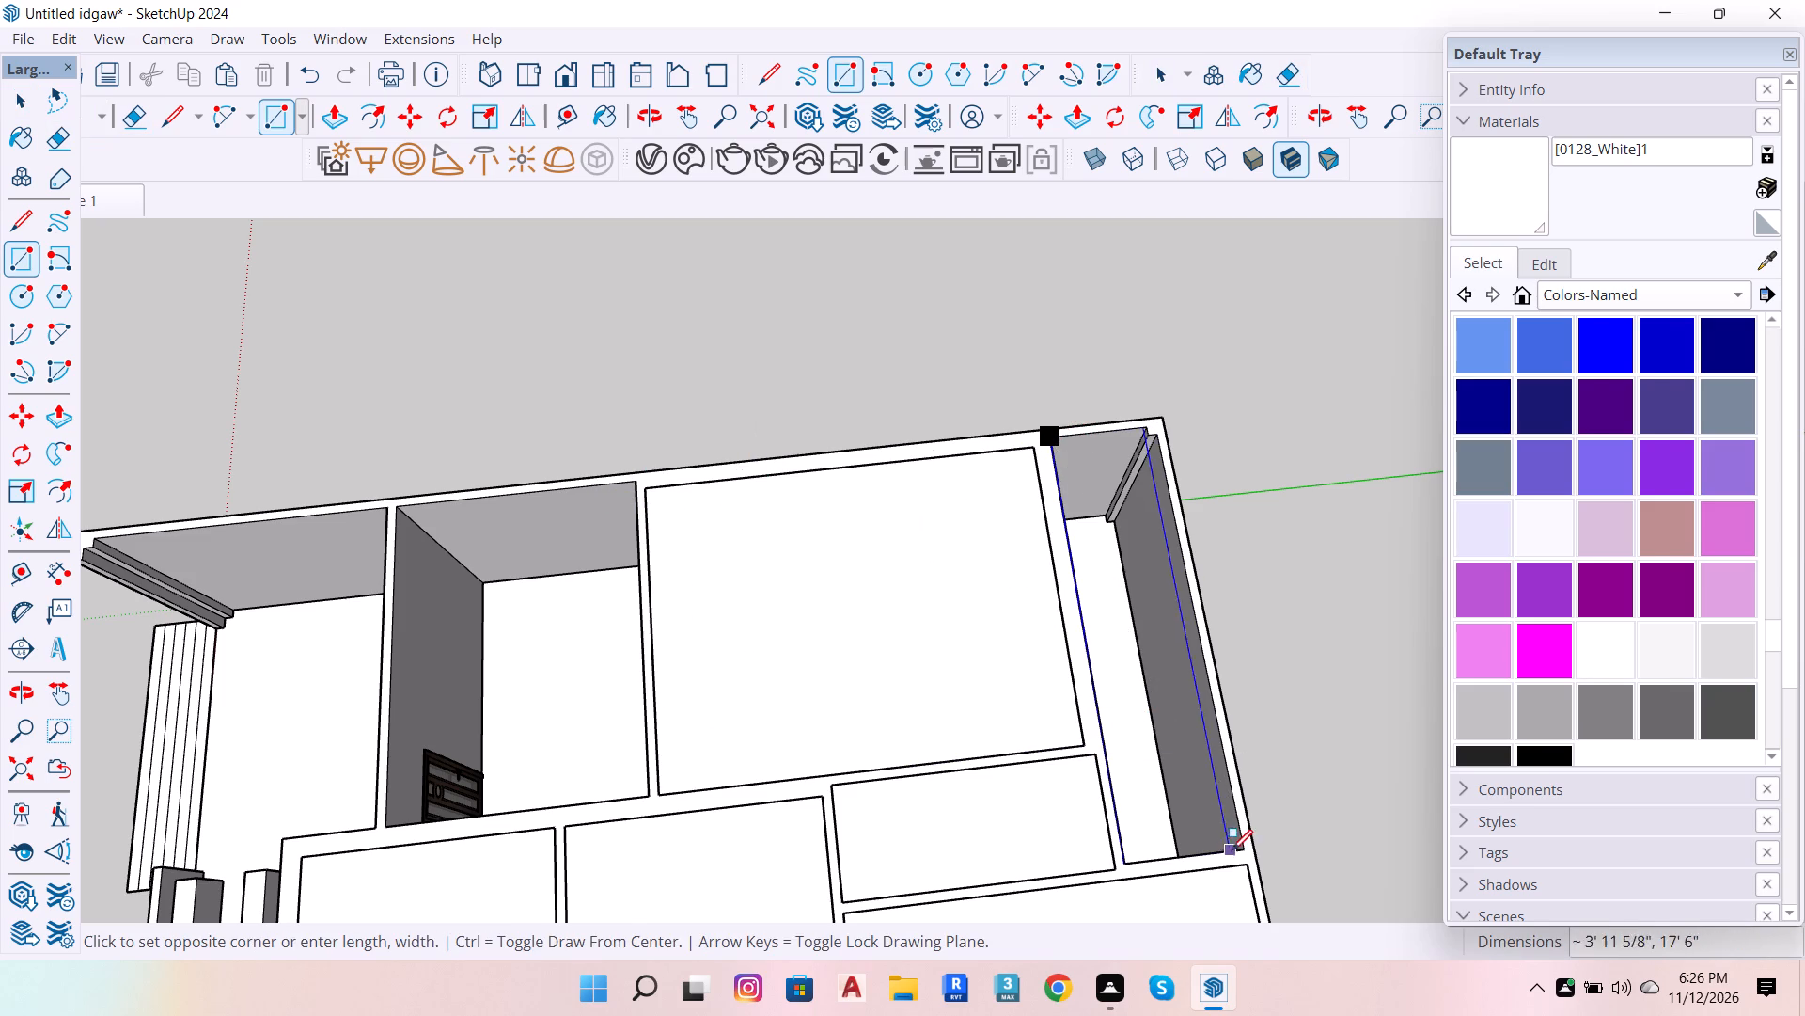
pyautogui.click(1238, 852)
# Draw a rectangle at wall-top level to cap the remaining room between the entrance porch and the largest room.
pyautogui.scroll(-6, 1244, 757)
pyautogui.scroll(3, 852, 676)
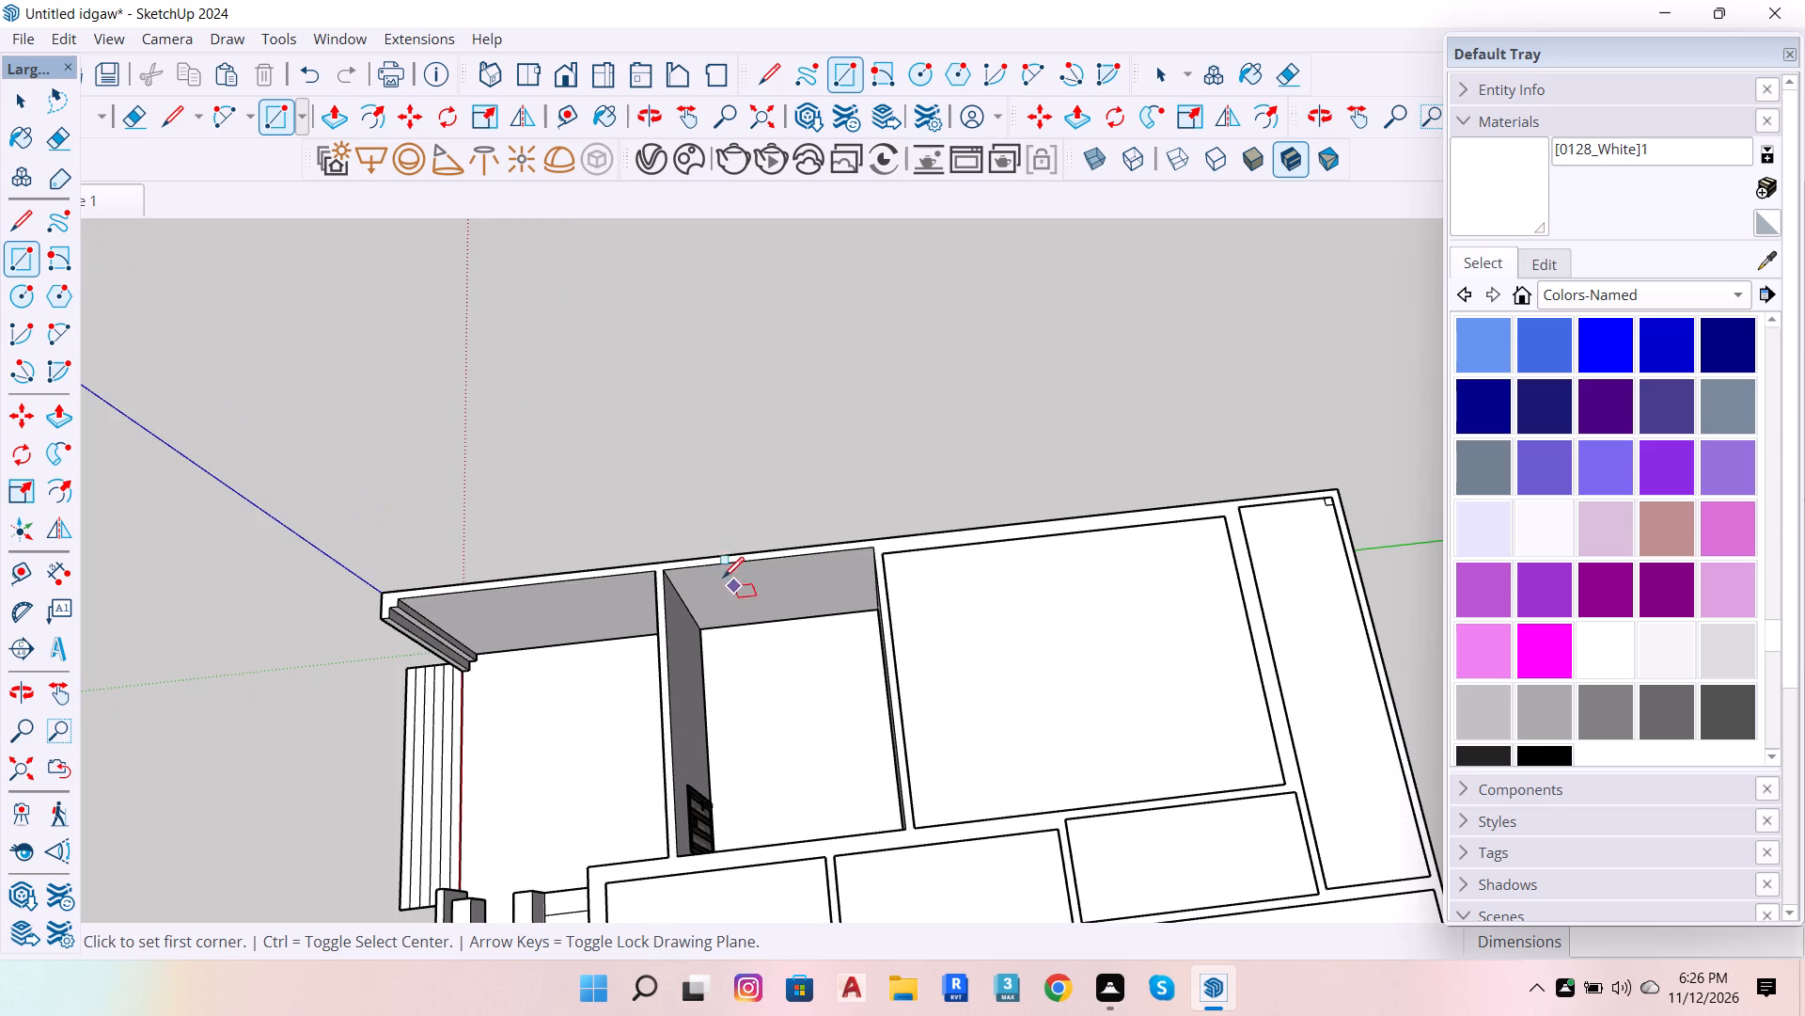
pyautogui.click(673, 567)
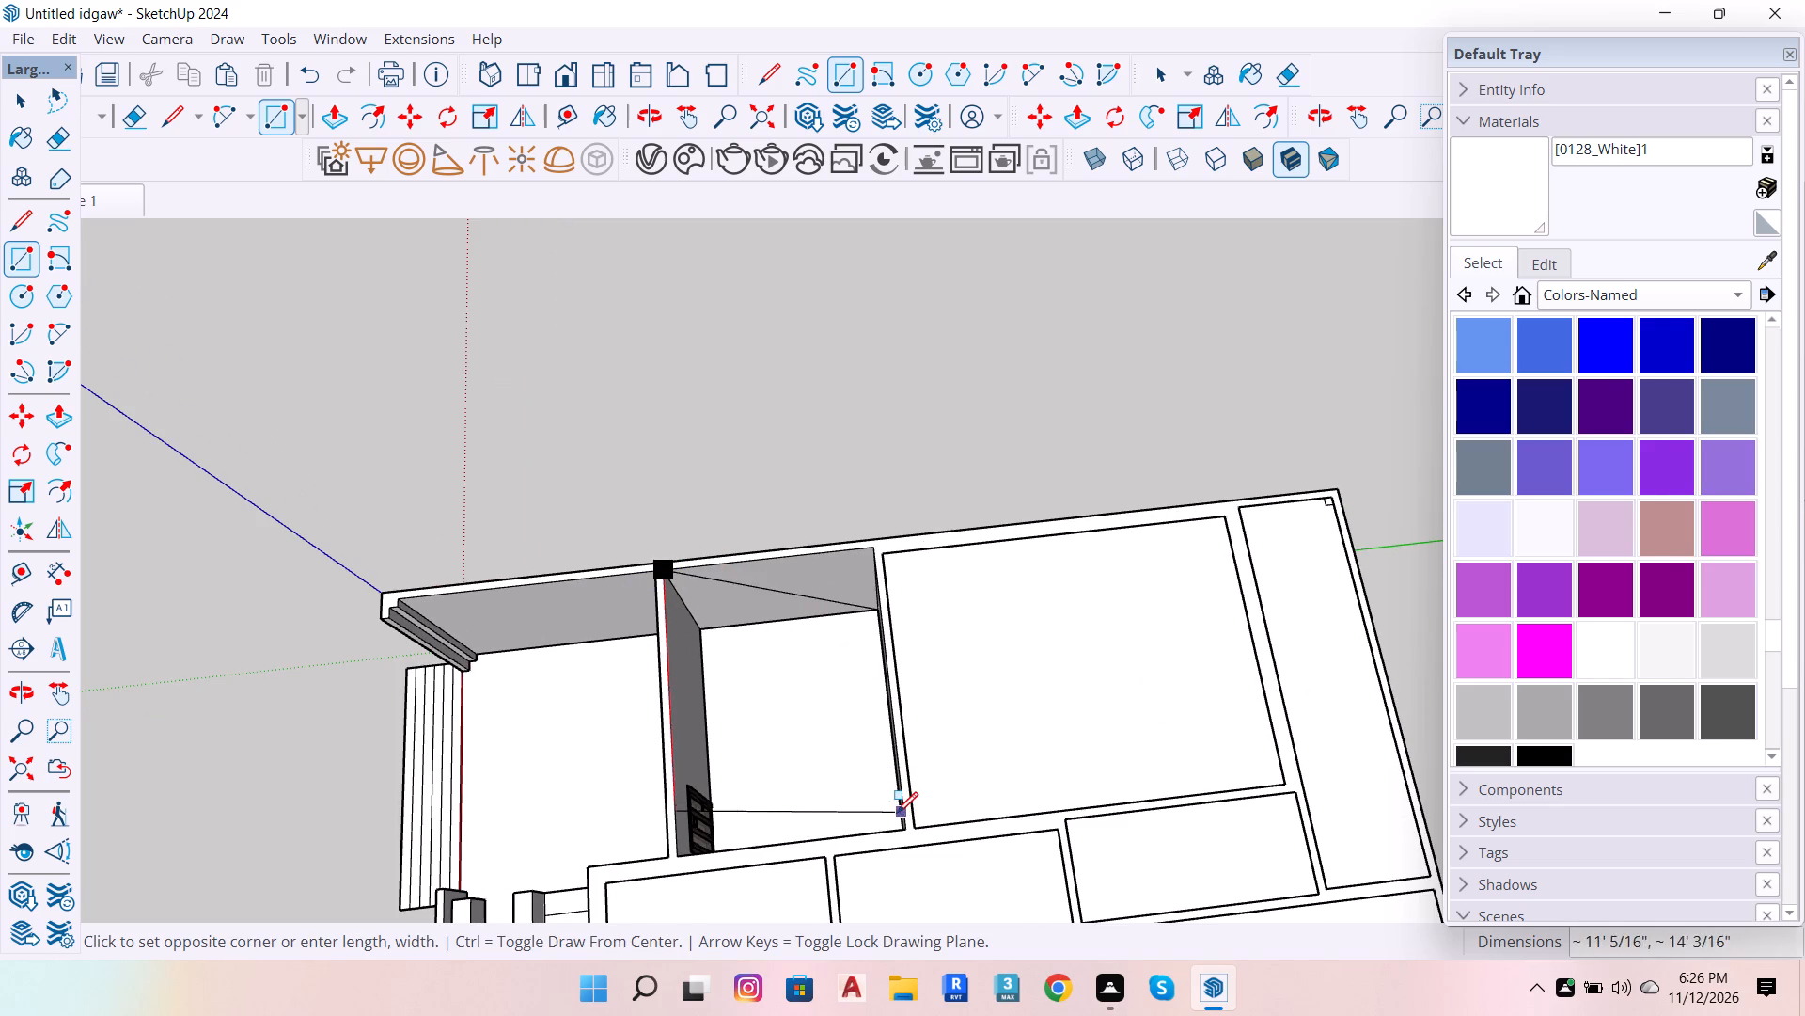
pyautogui.click(900, 827)
pyautogui.scroll(-6, 896, 691)
pyautogui.scroll(-6, 1021, 528)
pyautogui.press('space')
pyautogui.scroll(-7, 1029, 519)
pyautogui.scroll(3, 1086, 776)
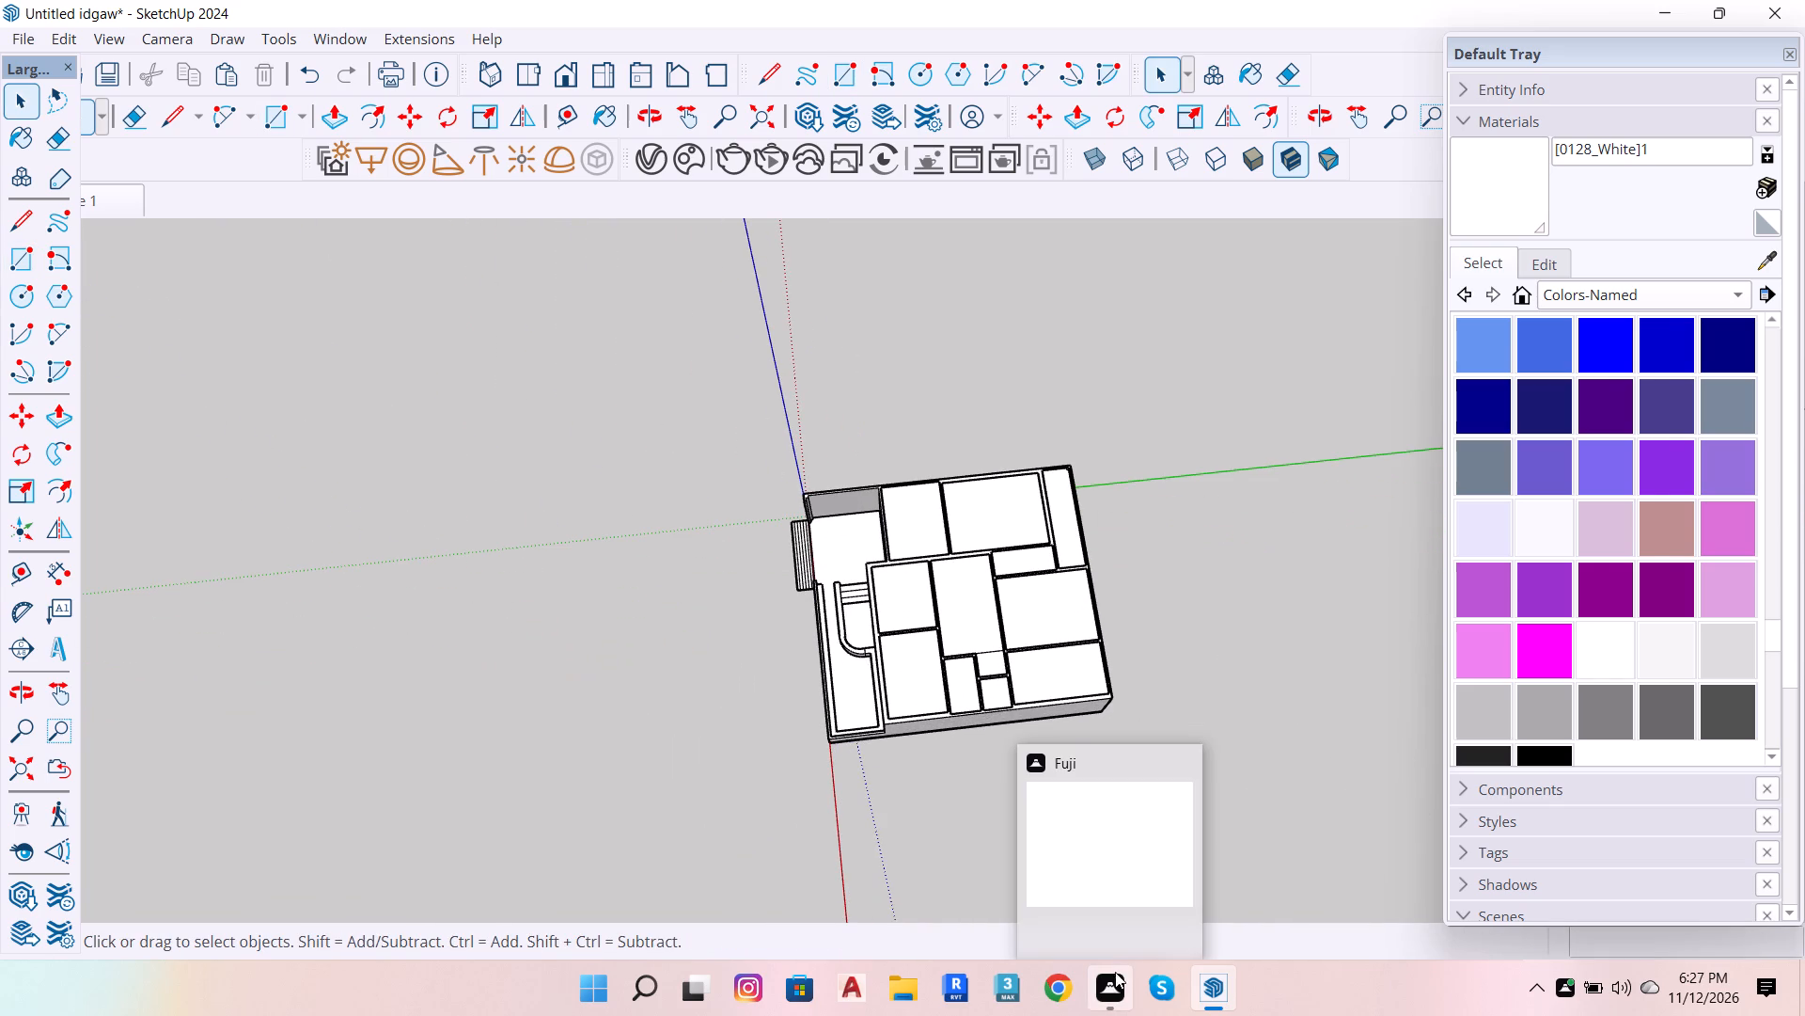
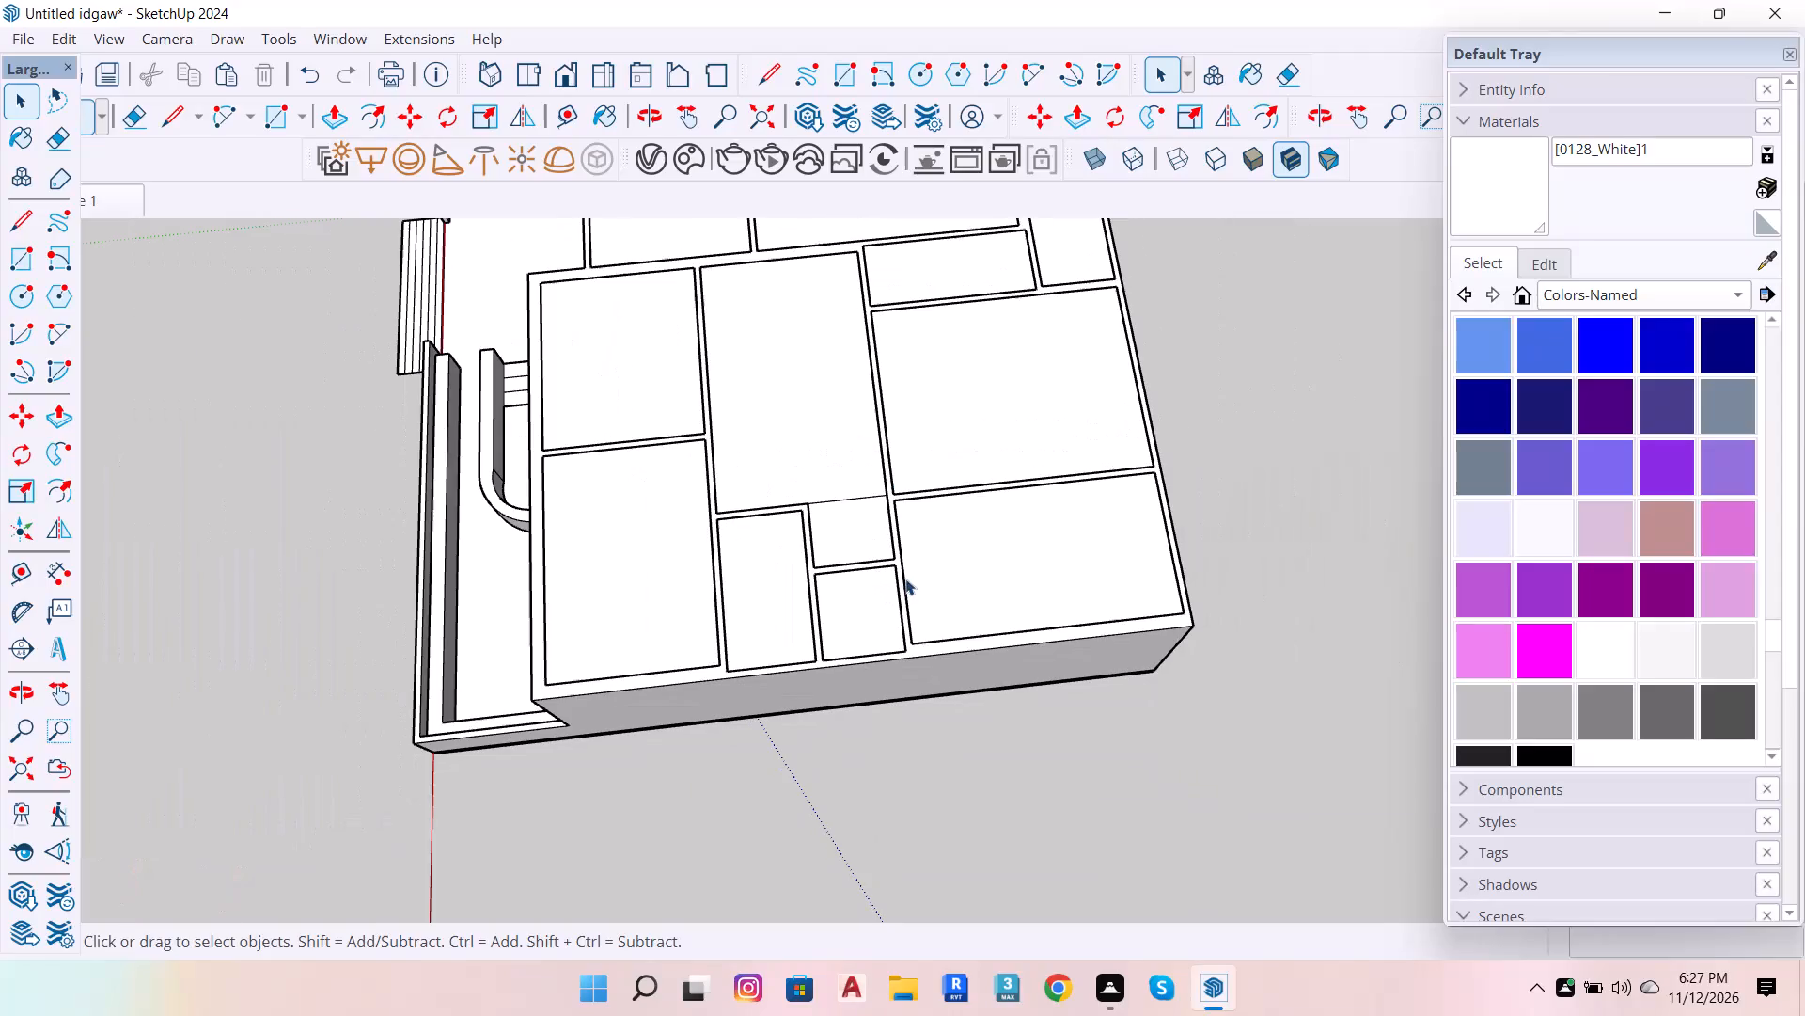
# Inspect the capped rooms, front doors and windows of the house from several angles.
pyautogui.scroll(-4, 1089, 655)
pyautogui.press('o')
pyautogui.moveTo(808, 693); pyautogui.dragTo(830, 690)
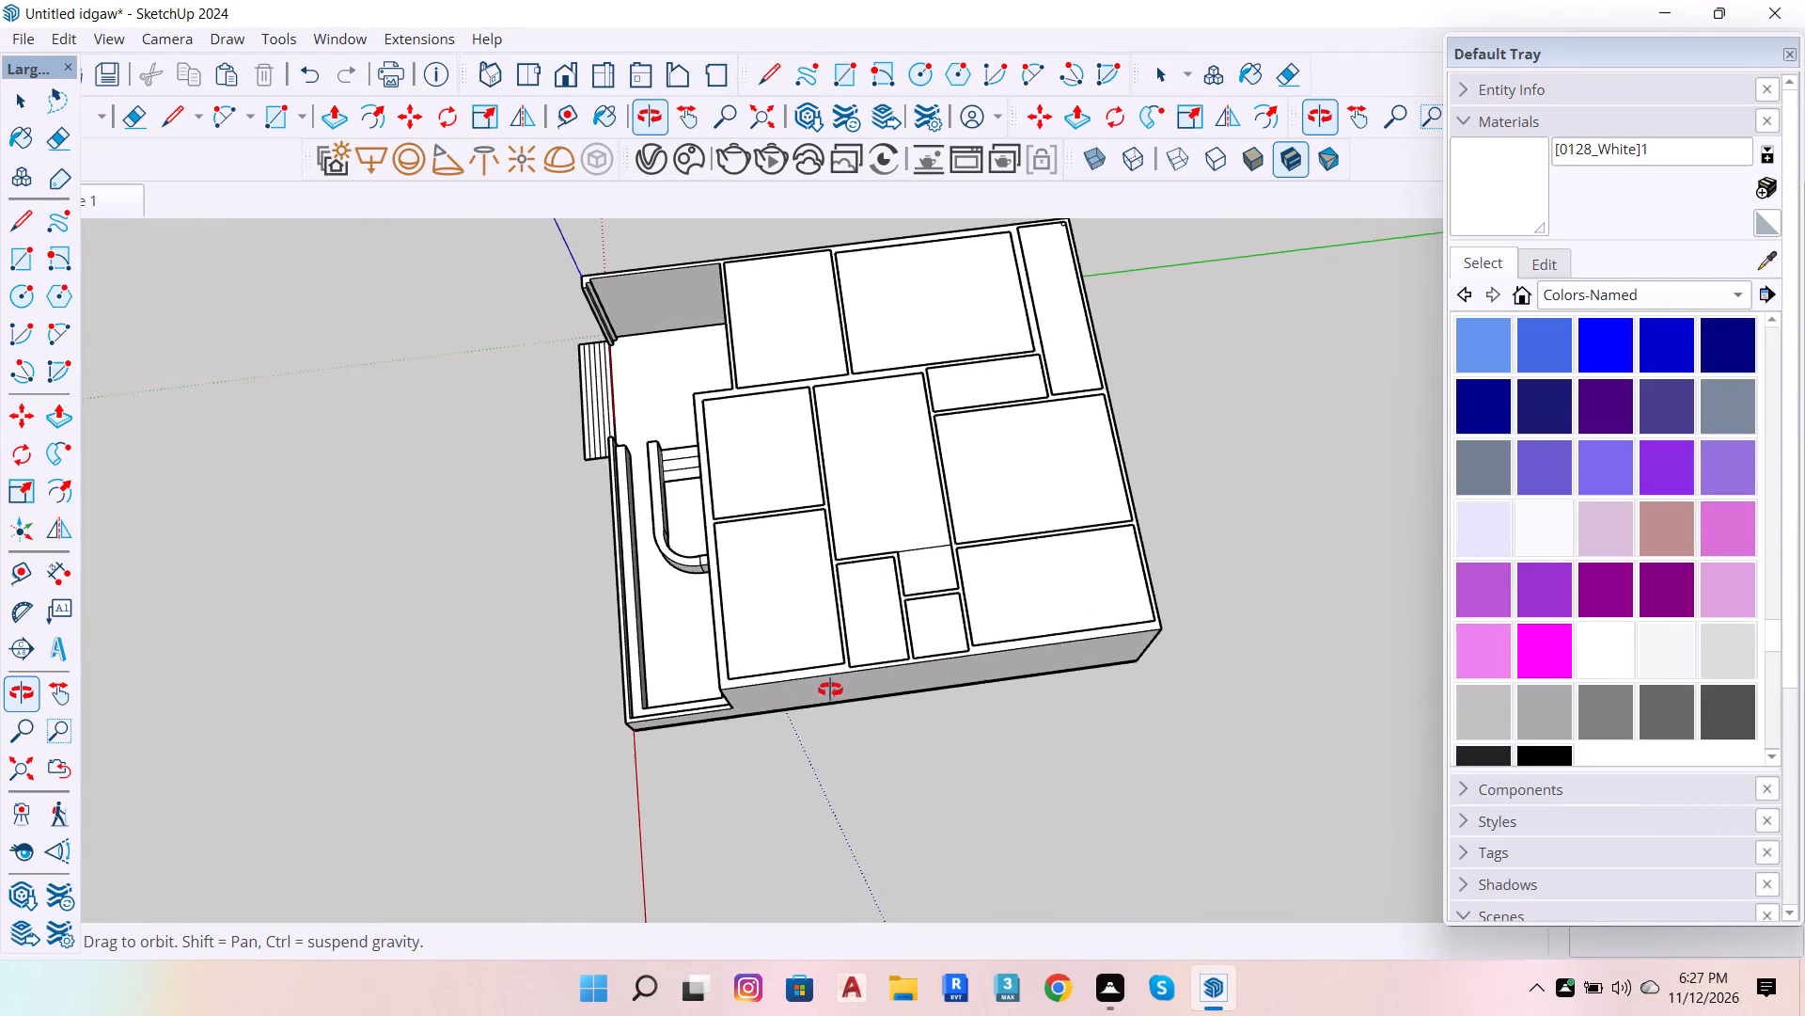
pyautogui.moveTo(830, 690); pyautogui.dragTo(1517, 388)
pyautogui.moveTo(311, 717); pyautogui.dragTo(466, 659)
pyautogui.scroll(5, 1078, 691)
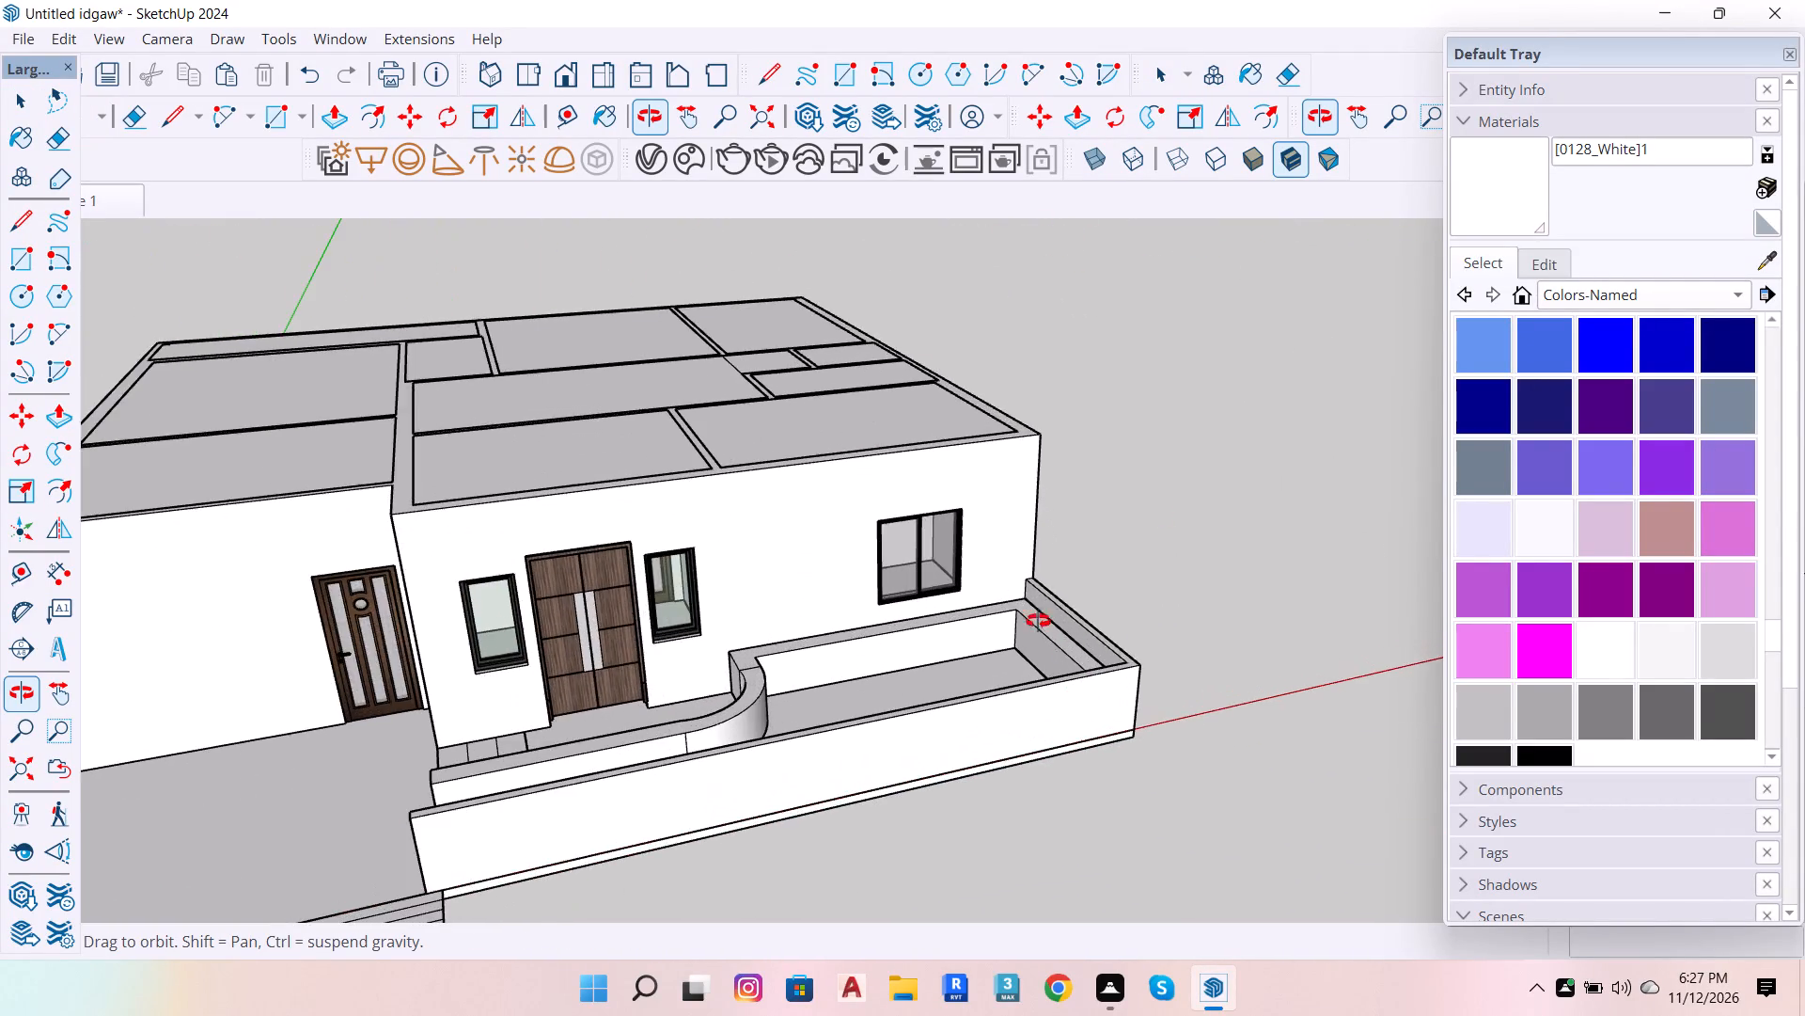
pyautogui.scroll(7, 1038, 621)
pyautogui.moveTo(628, 562); pyautogui.dragTo(599, 421)
pyautogui.scroll(5, 632, 561)
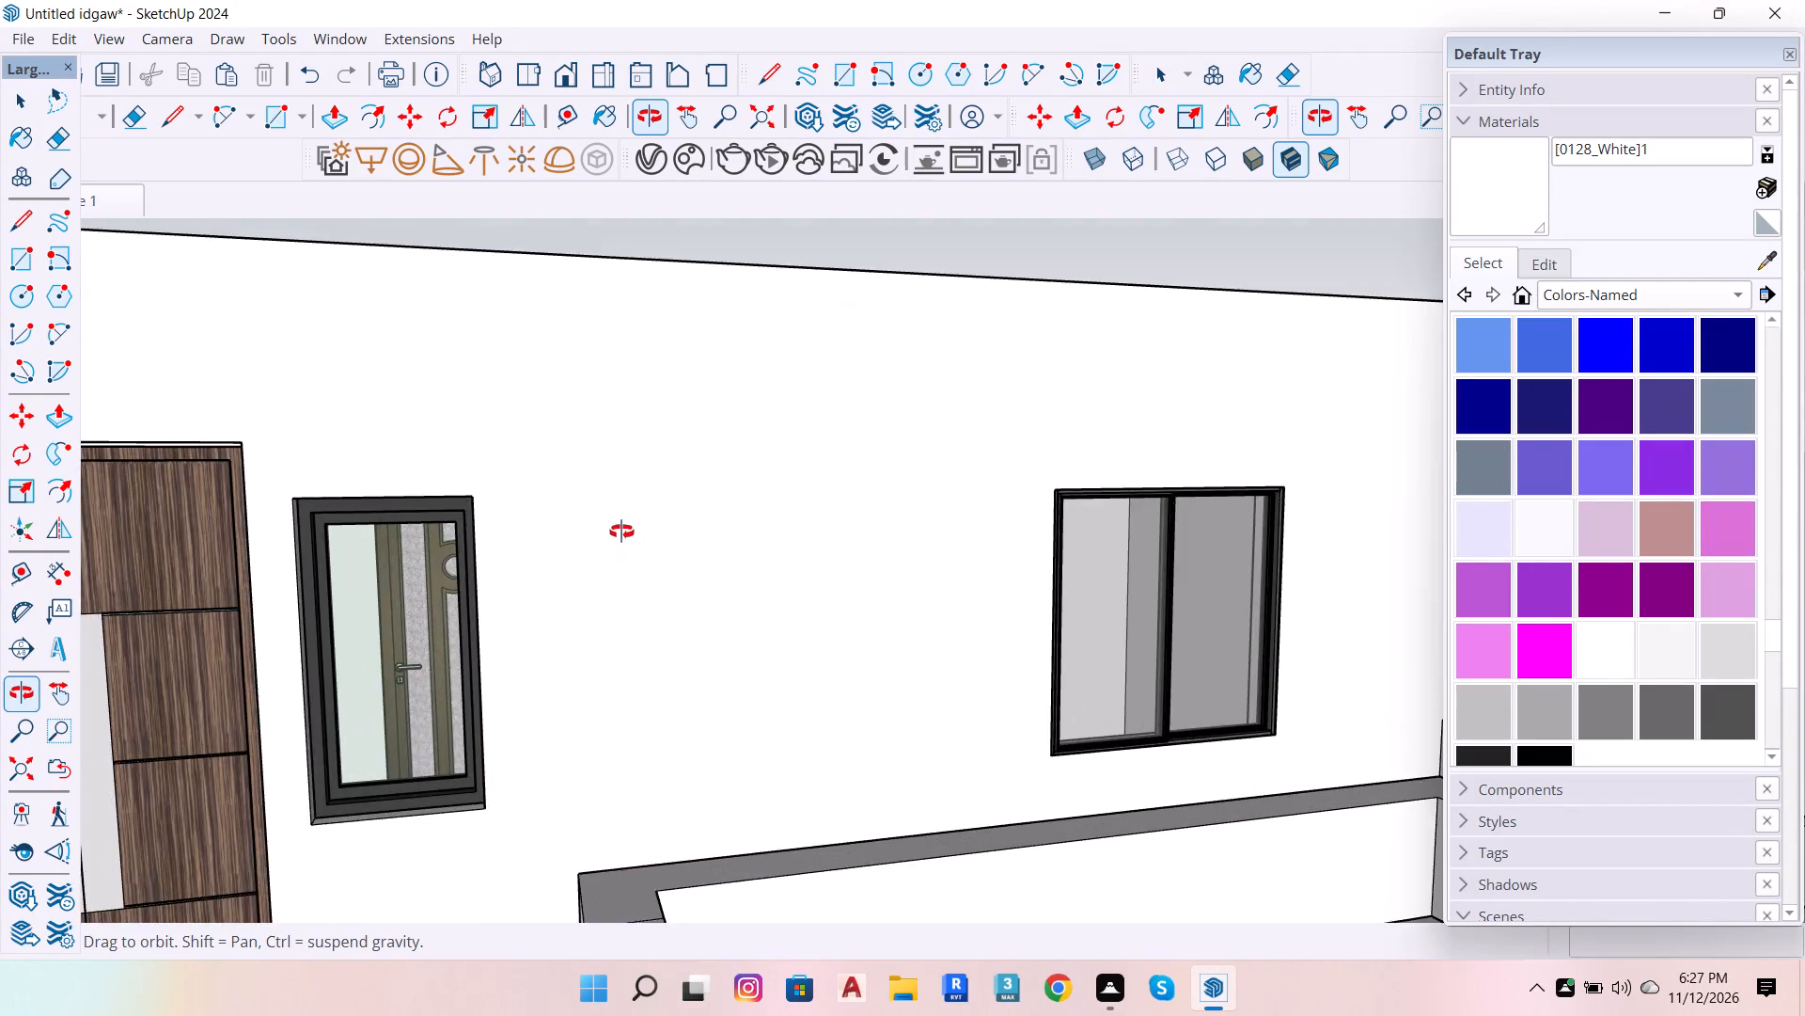
pyautogui.scroll(-7, 621, 531)
pyautogui.scroll(-6, 691, 627)
pyautogui.moveTo(782, 457); pyautogui.dragTo(828, 834)
pyautogui.scroll(-8, 824, 773)
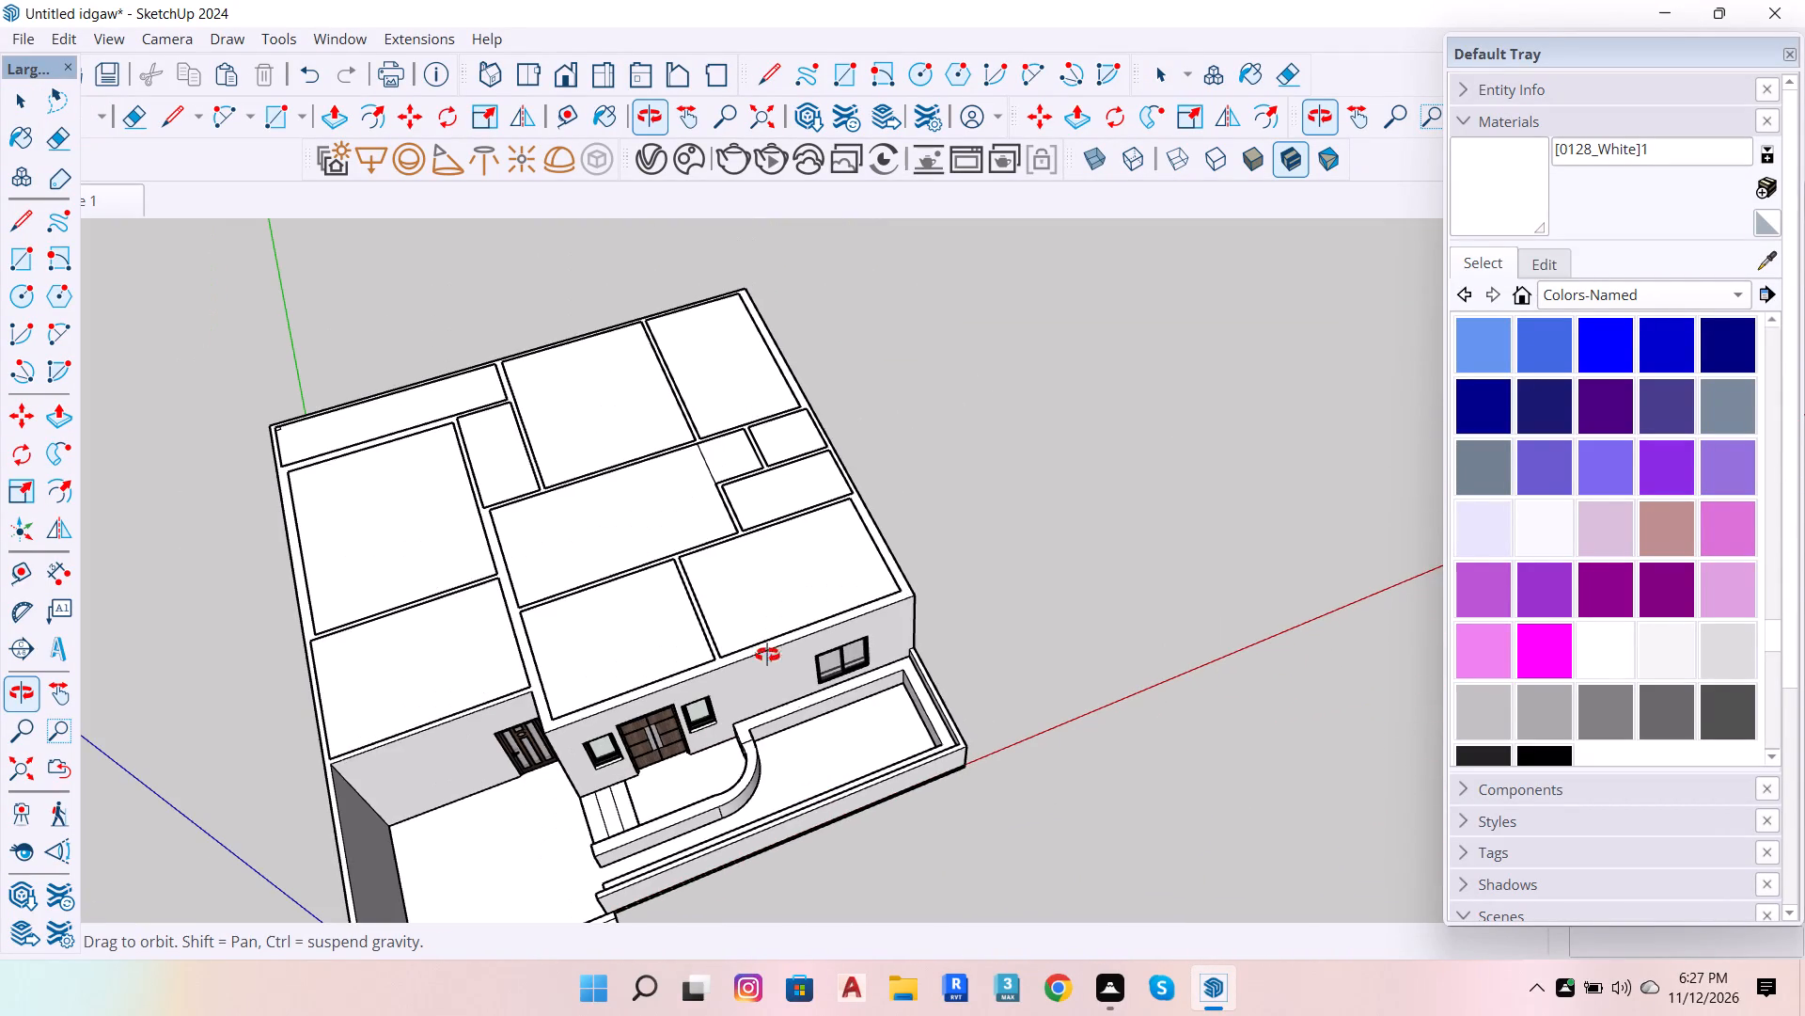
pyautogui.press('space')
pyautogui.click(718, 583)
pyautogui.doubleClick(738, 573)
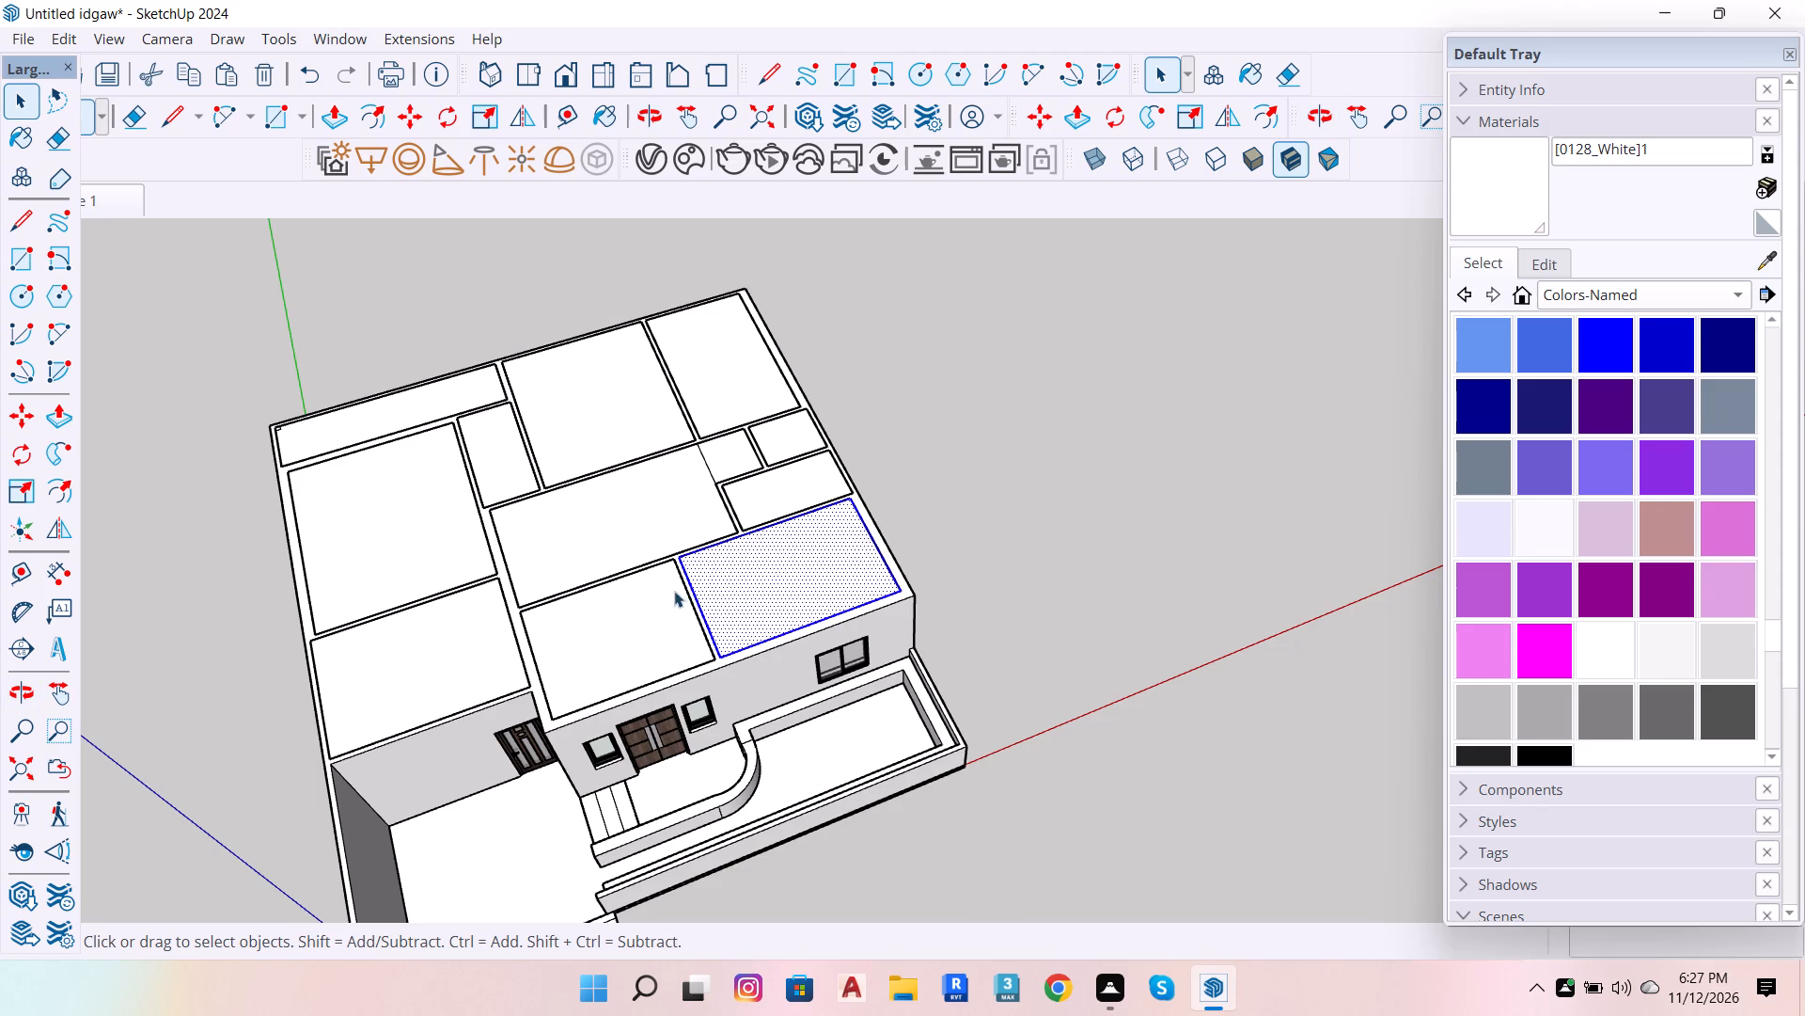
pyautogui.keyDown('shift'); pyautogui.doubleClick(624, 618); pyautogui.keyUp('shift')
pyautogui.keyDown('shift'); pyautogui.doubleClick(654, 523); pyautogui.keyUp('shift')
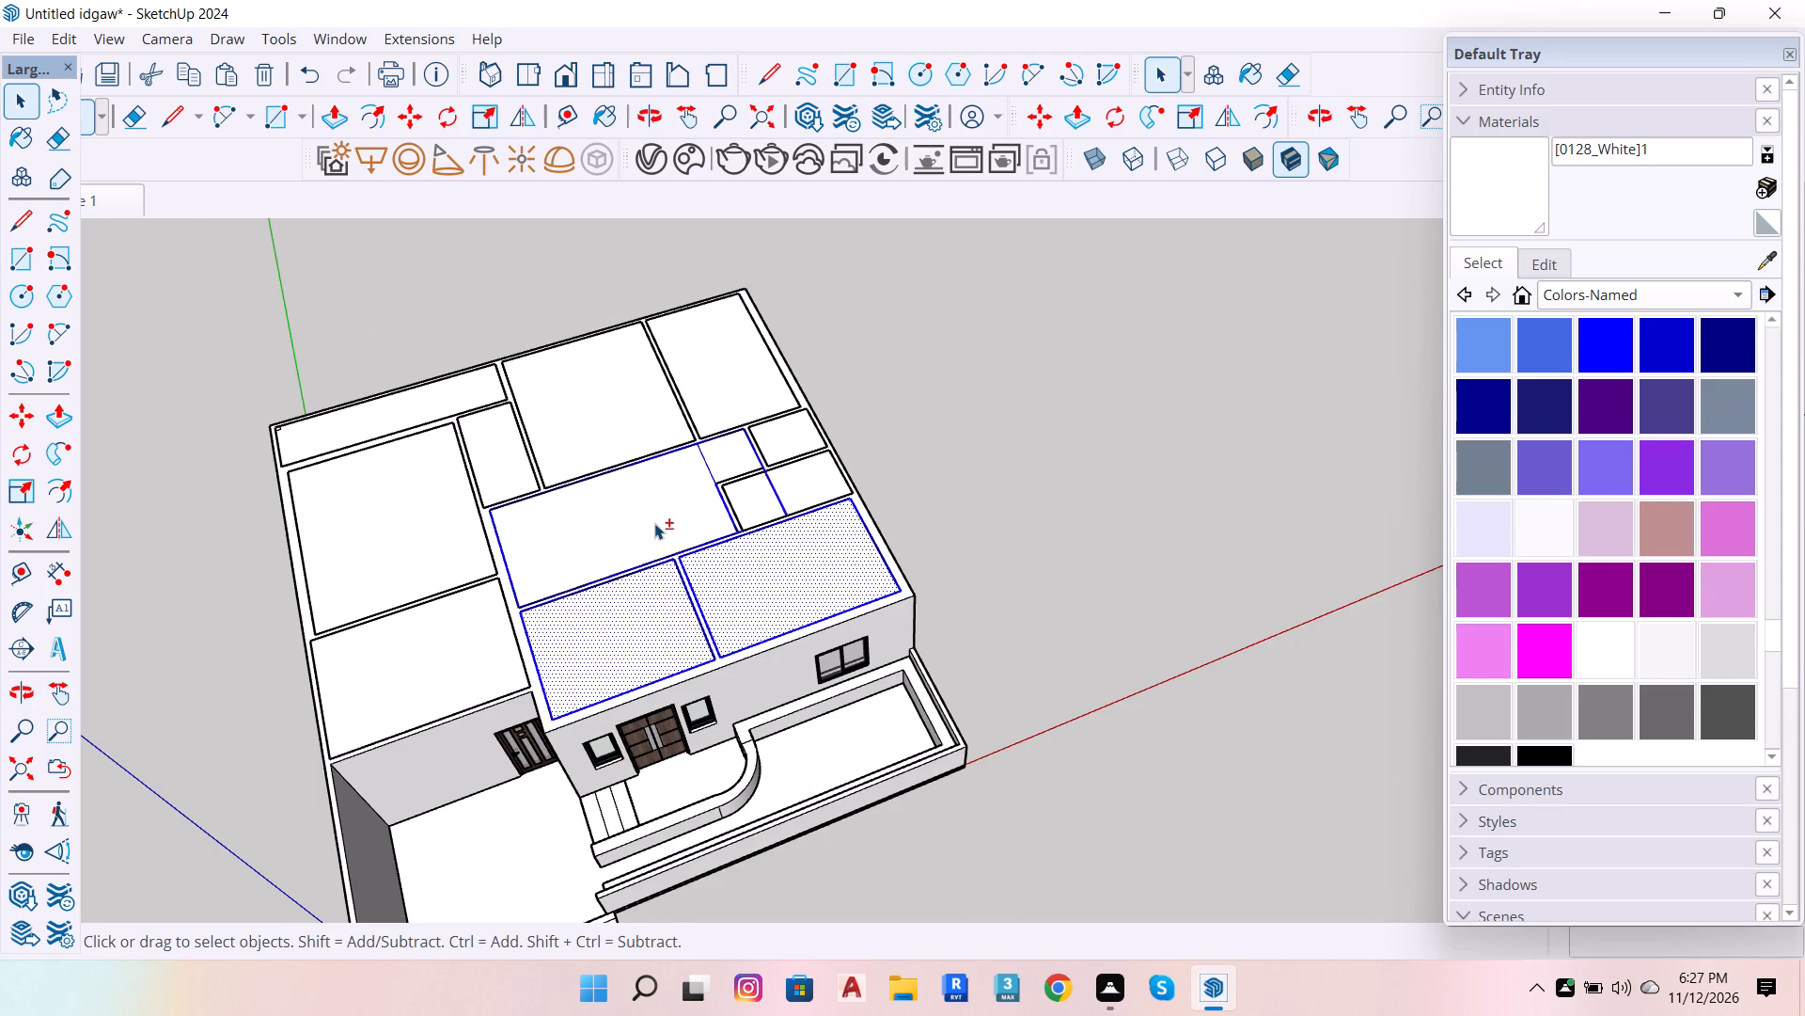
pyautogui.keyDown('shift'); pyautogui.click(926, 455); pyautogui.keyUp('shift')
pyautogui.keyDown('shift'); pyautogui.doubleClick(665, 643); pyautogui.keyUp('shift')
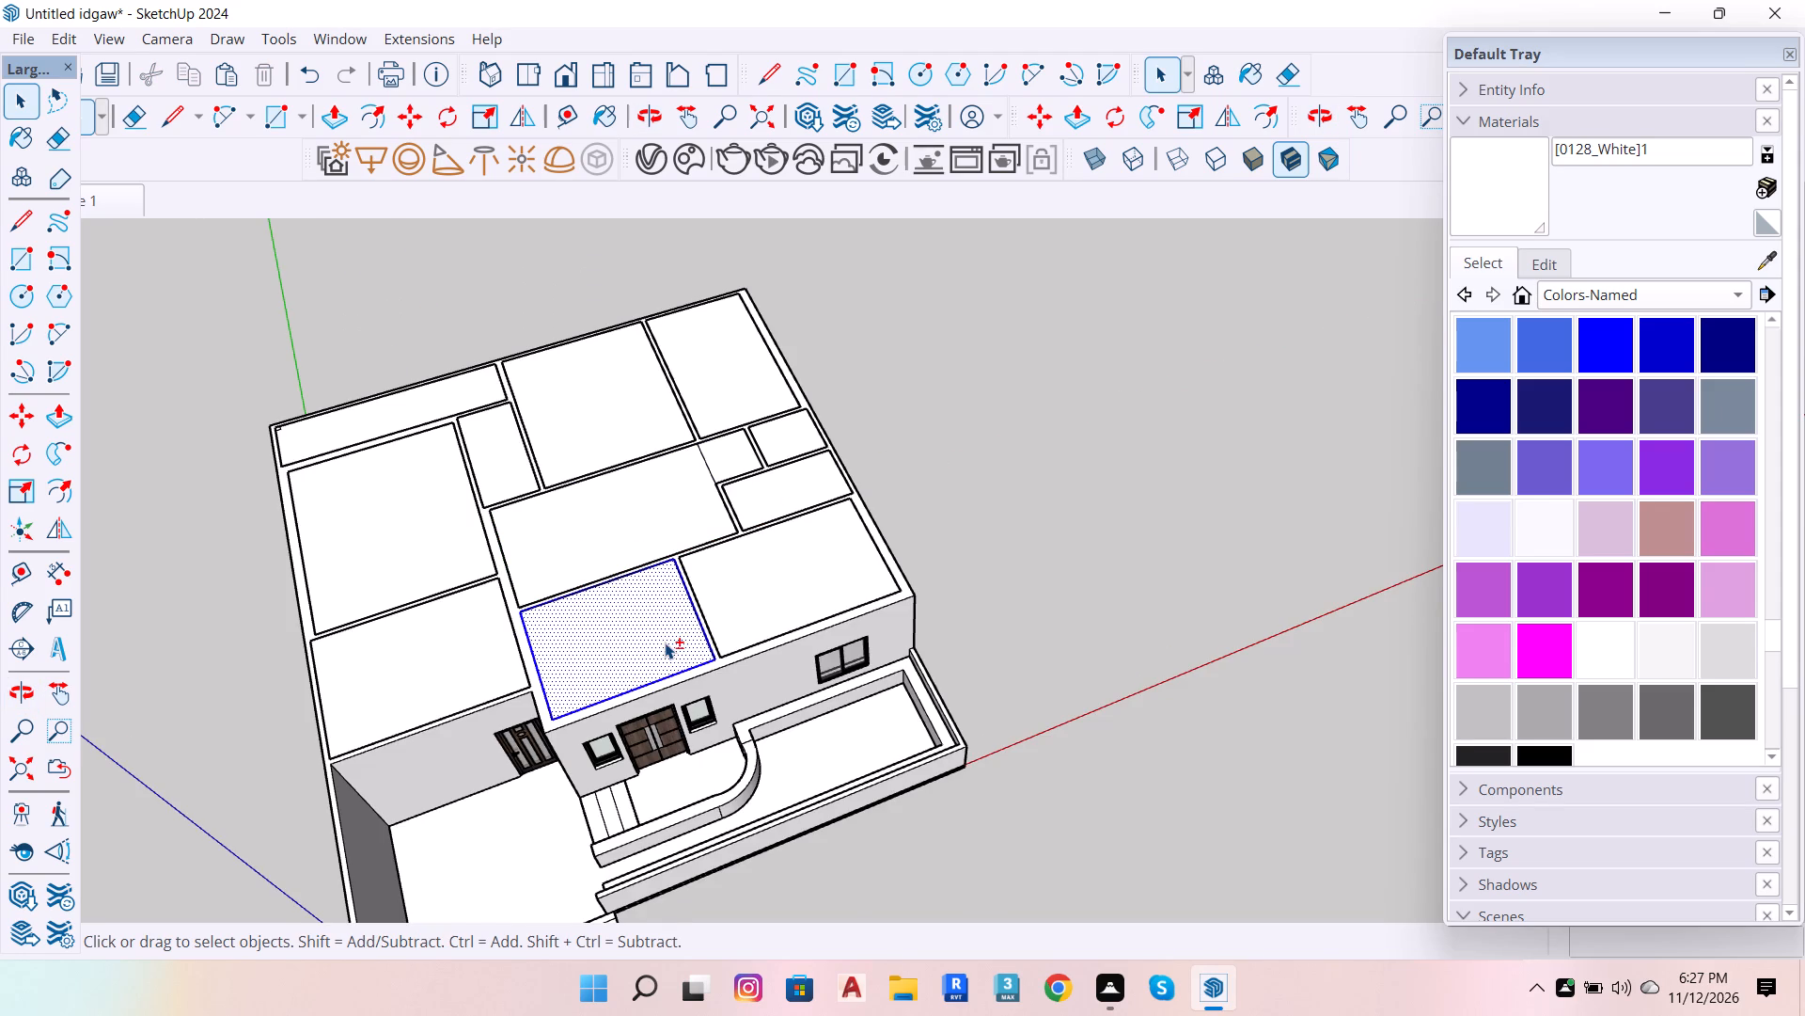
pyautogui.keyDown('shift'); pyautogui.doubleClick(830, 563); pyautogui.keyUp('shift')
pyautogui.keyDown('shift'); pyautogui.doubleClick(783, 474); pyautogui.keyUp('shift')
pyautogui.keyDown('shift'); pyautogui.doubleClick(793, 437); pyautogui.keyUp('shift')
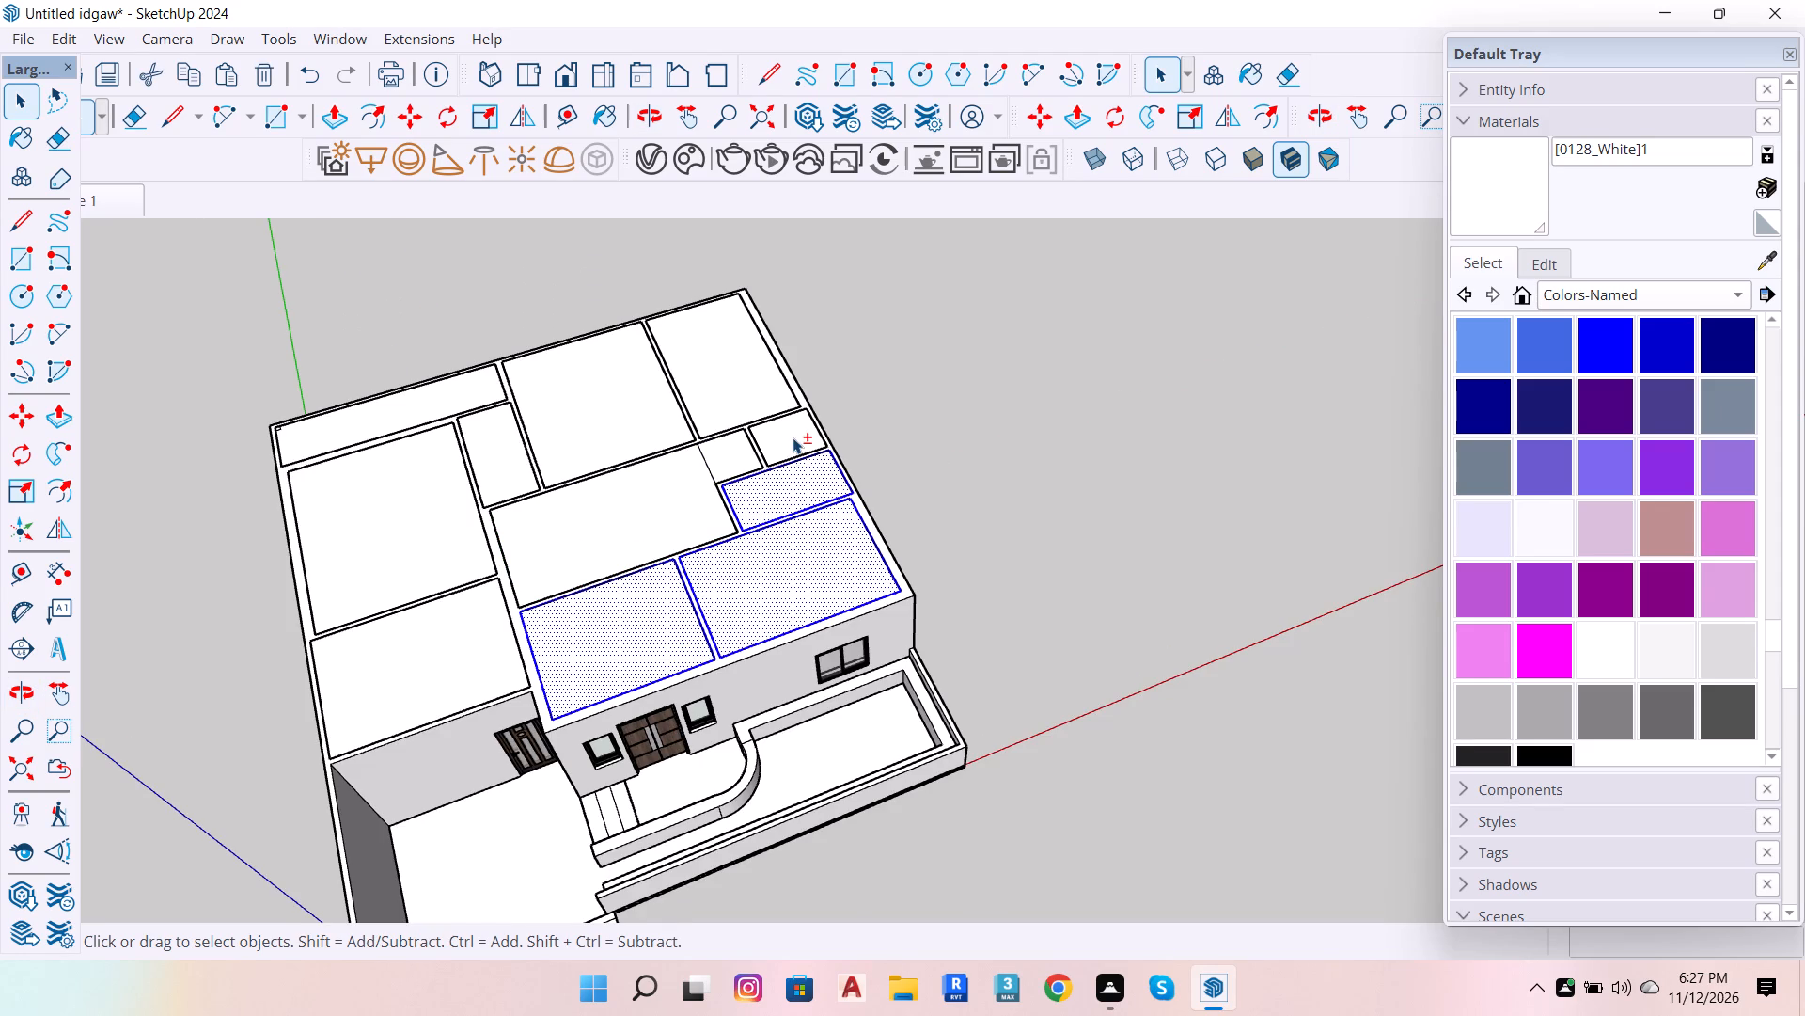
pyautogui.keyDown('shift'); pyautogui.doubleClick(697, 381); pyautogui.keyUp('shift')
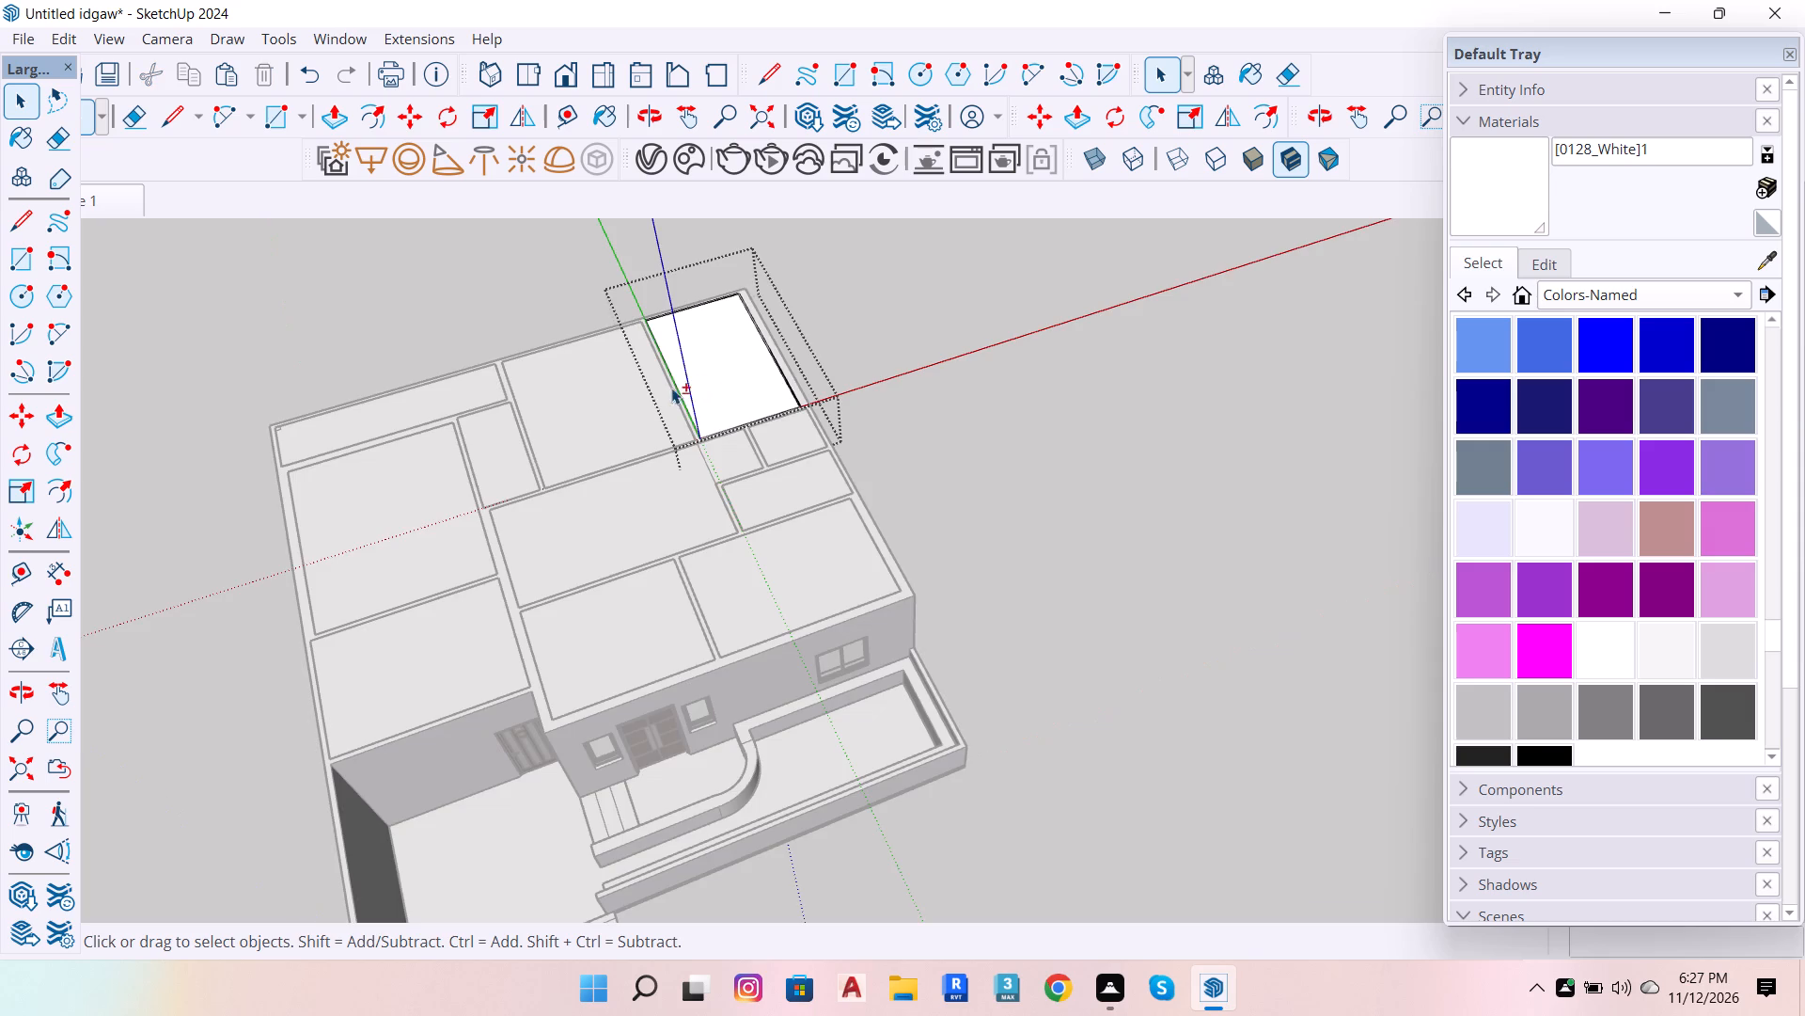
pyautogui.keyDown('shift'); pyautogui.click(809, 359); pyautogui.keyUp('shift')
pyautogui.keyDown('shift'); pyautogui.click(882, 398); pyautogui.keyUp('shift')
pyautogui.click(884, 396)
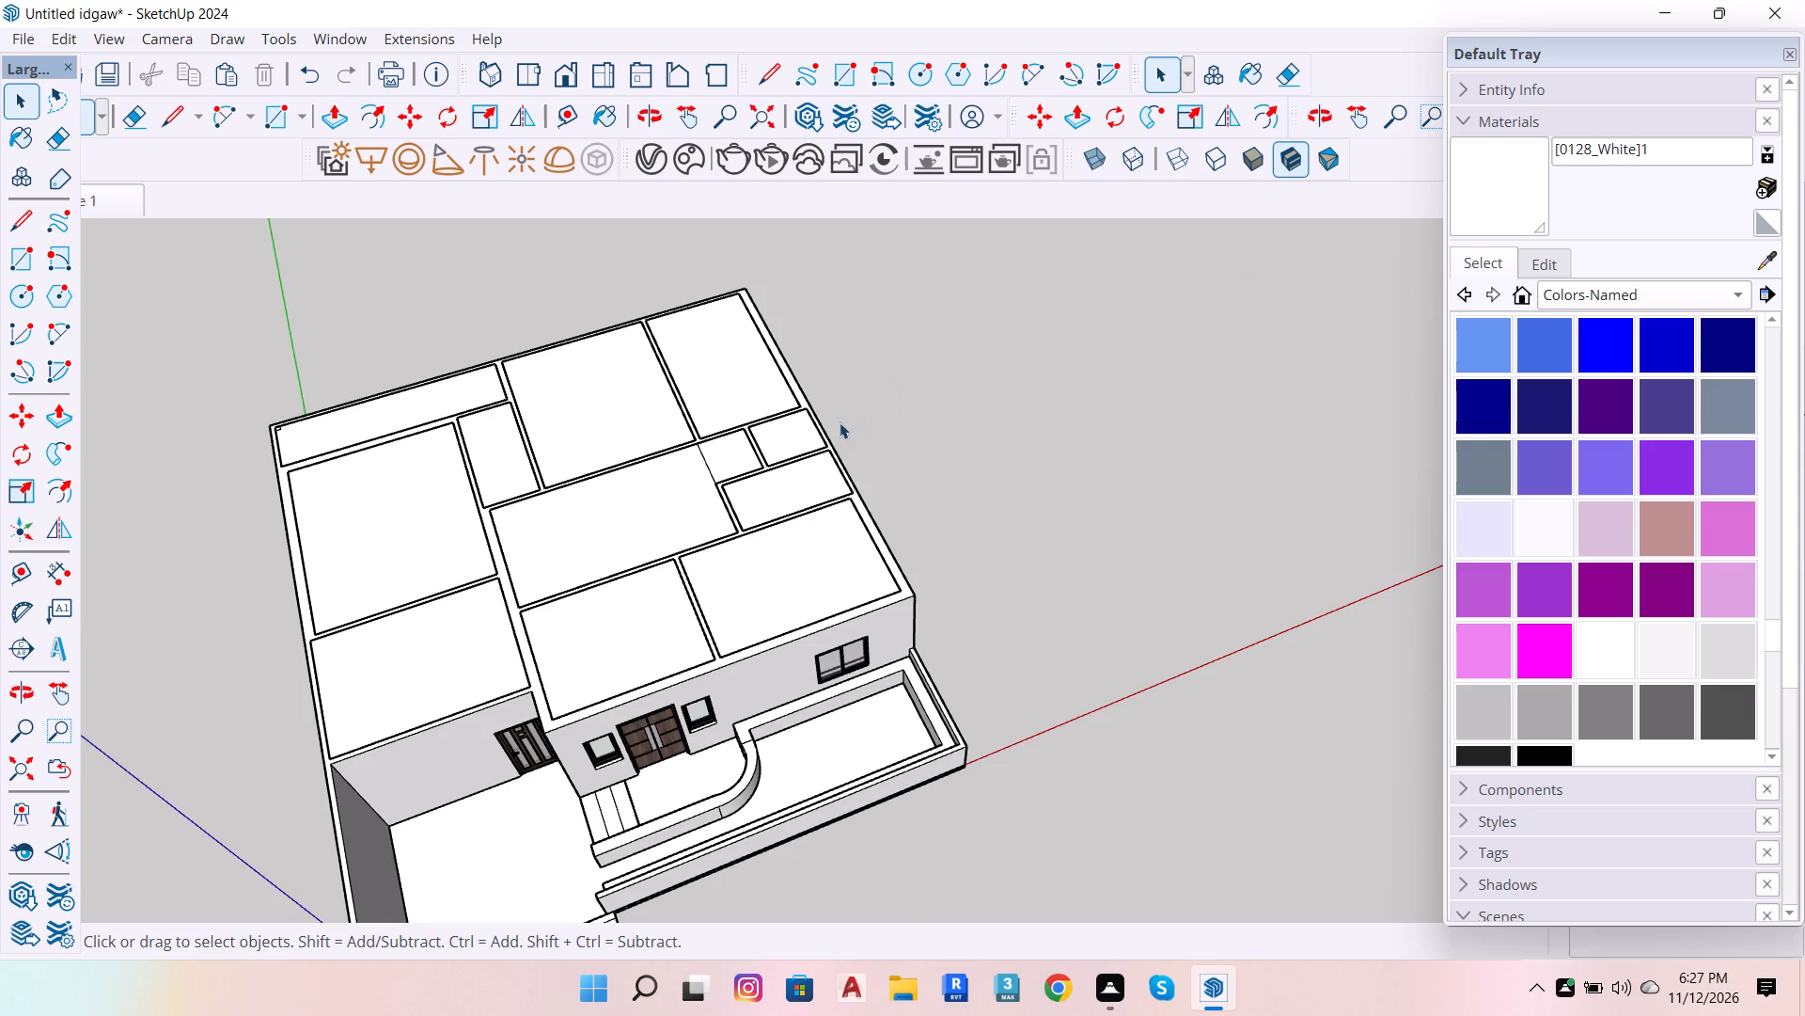
# Group the eight loose ceiling faces, leaving out the long narrow strip, the central hall and the already grouped kitchen ceiling.
pyautogui.doubleClick(788, 448)
pyautogui.keyDown('shift'); pyautogui.doubleClick(810, 497); pyautogui.keyUp('shift')
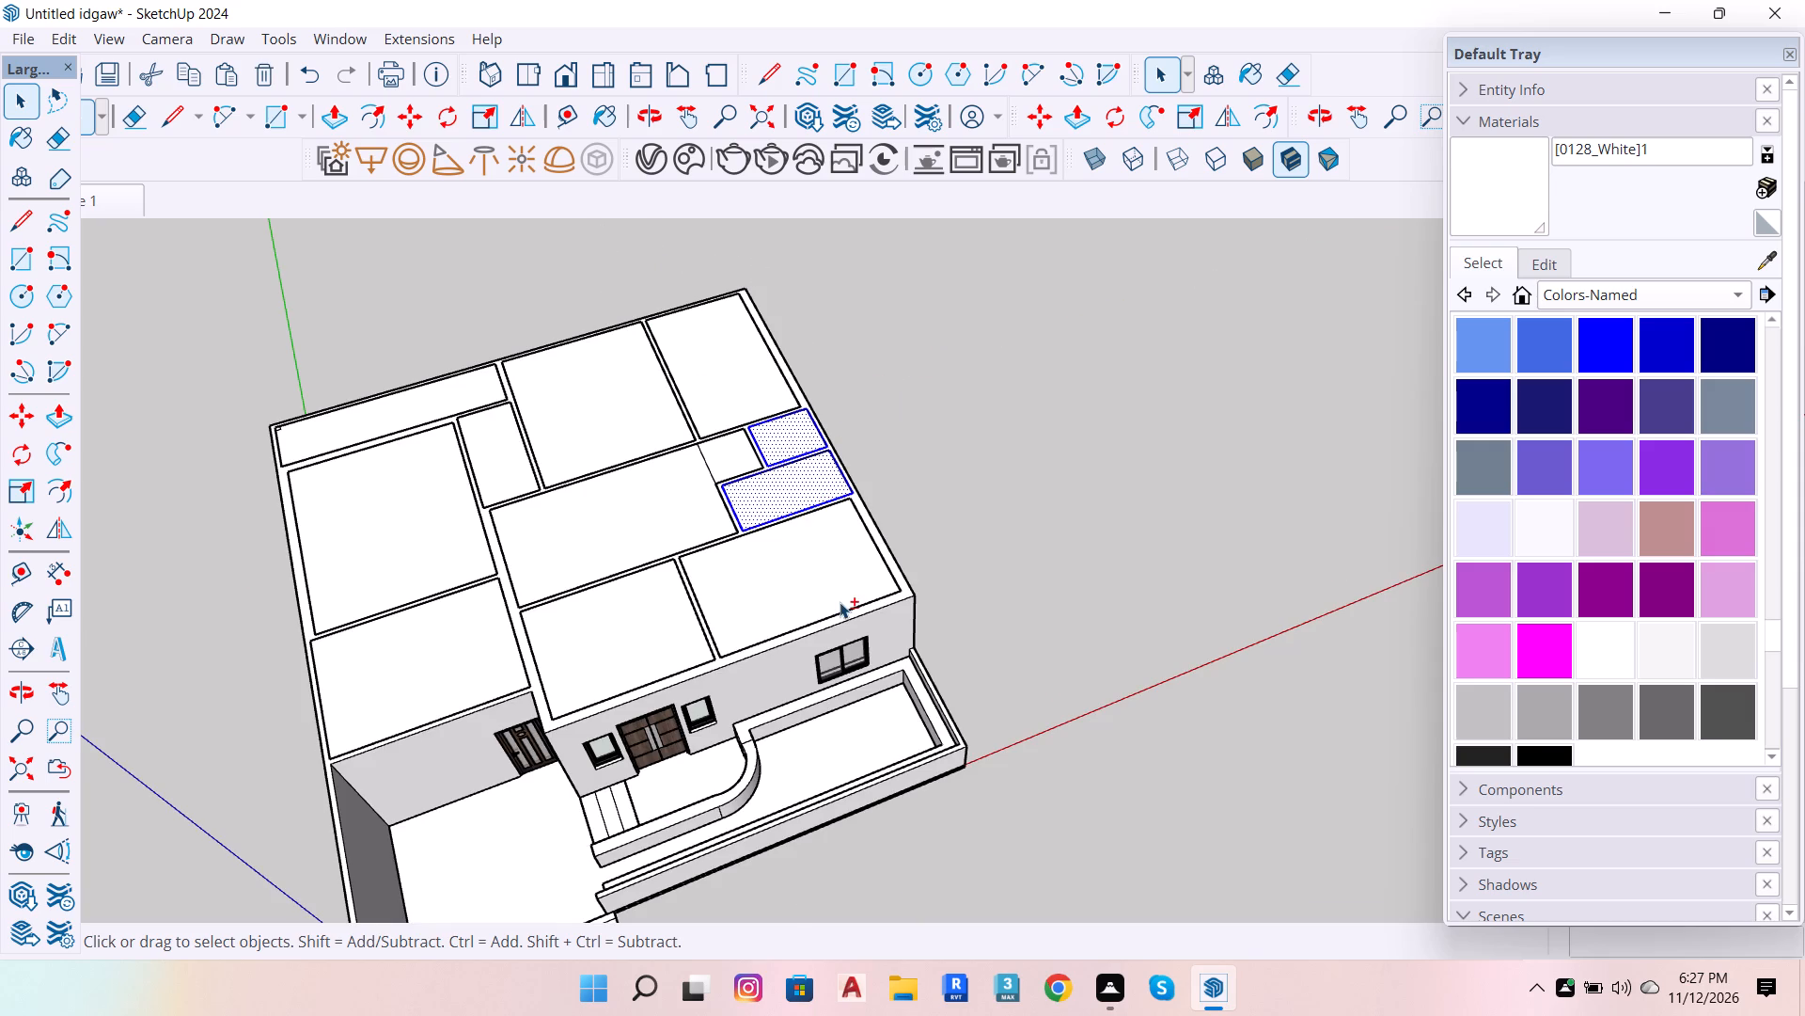
pyautogui.keyDown('shift'); pyautogui.doubleClick(836, 604); pyautogui.keyUp('shift')
pyautogui.keyDown('shift'); pyautogui.doubleClick(663, 654); pyautogui.keyUp('shift')
pyautogui.keyDown('shift'); pyautogui.doubleClick(417, 661); pyautogui.keyUp('shift')
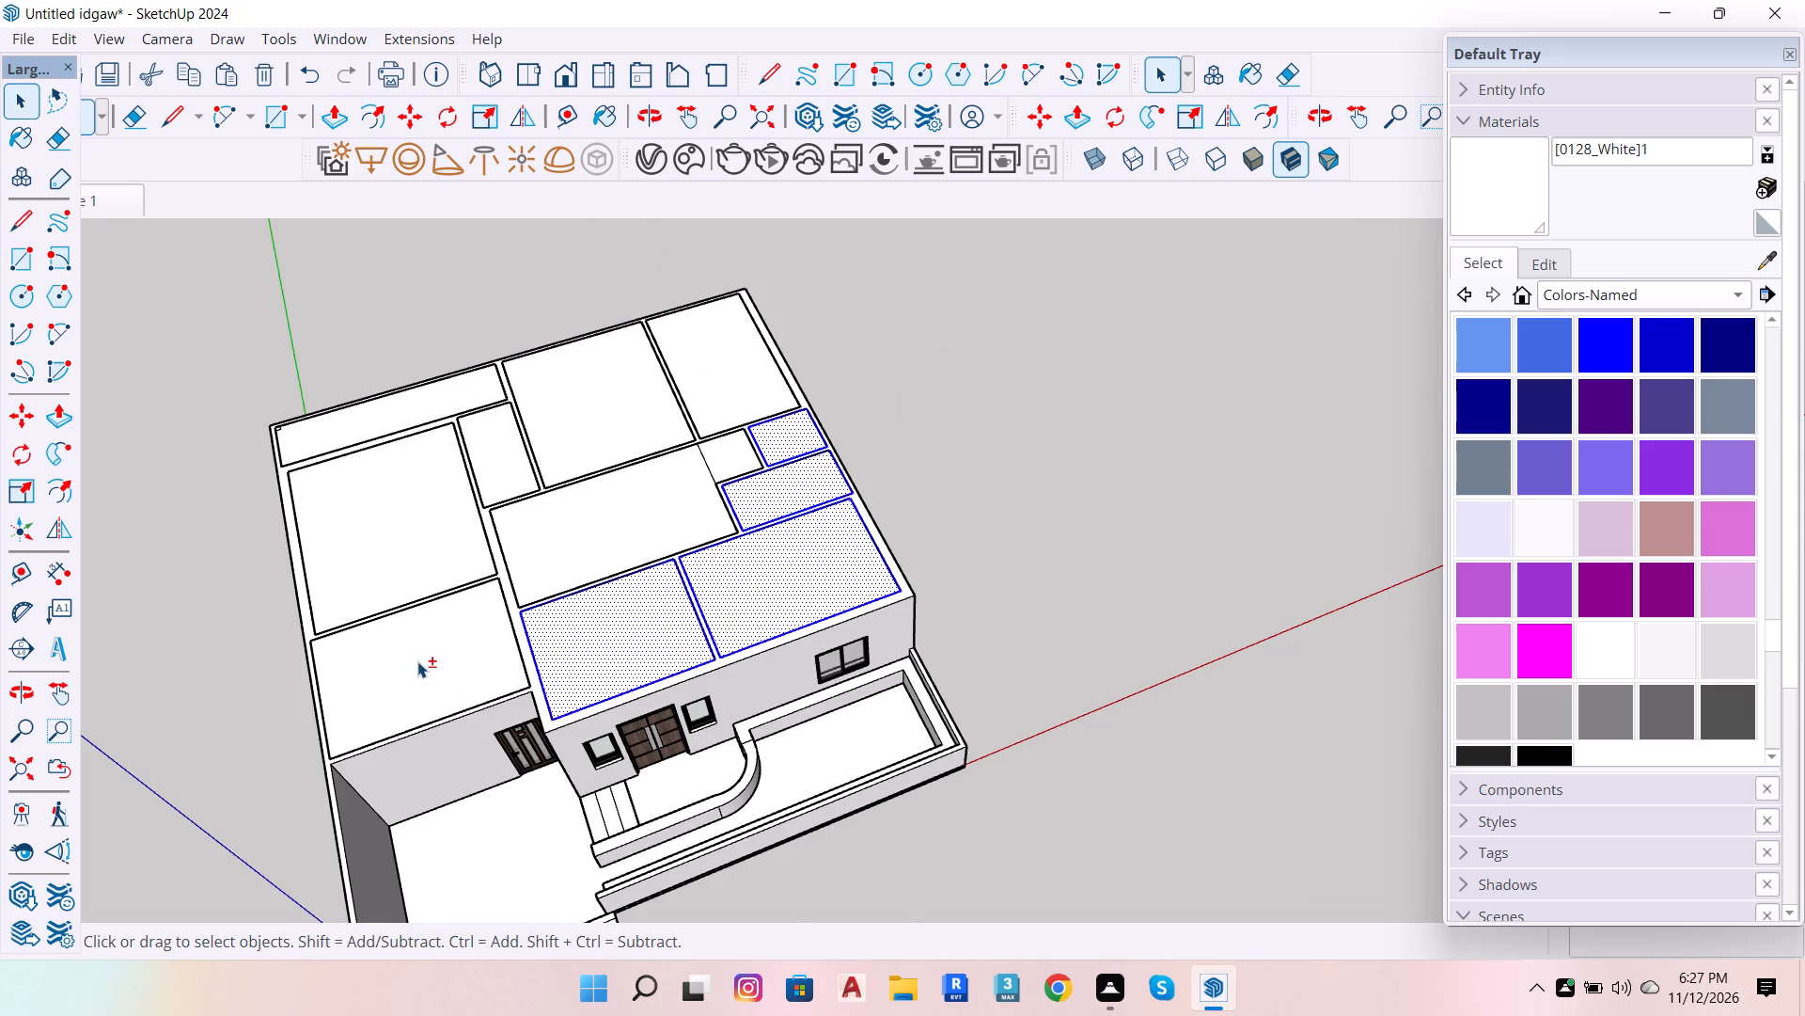
pyautogui.keyDown('shift'); pyautogui.doubleClick(392, 509); pyautogui.keyUp('shift')
pyautogui.keyDown('shift'); pyautogui.doubleClick(372, 407); pyautogui.keyUp('shift')
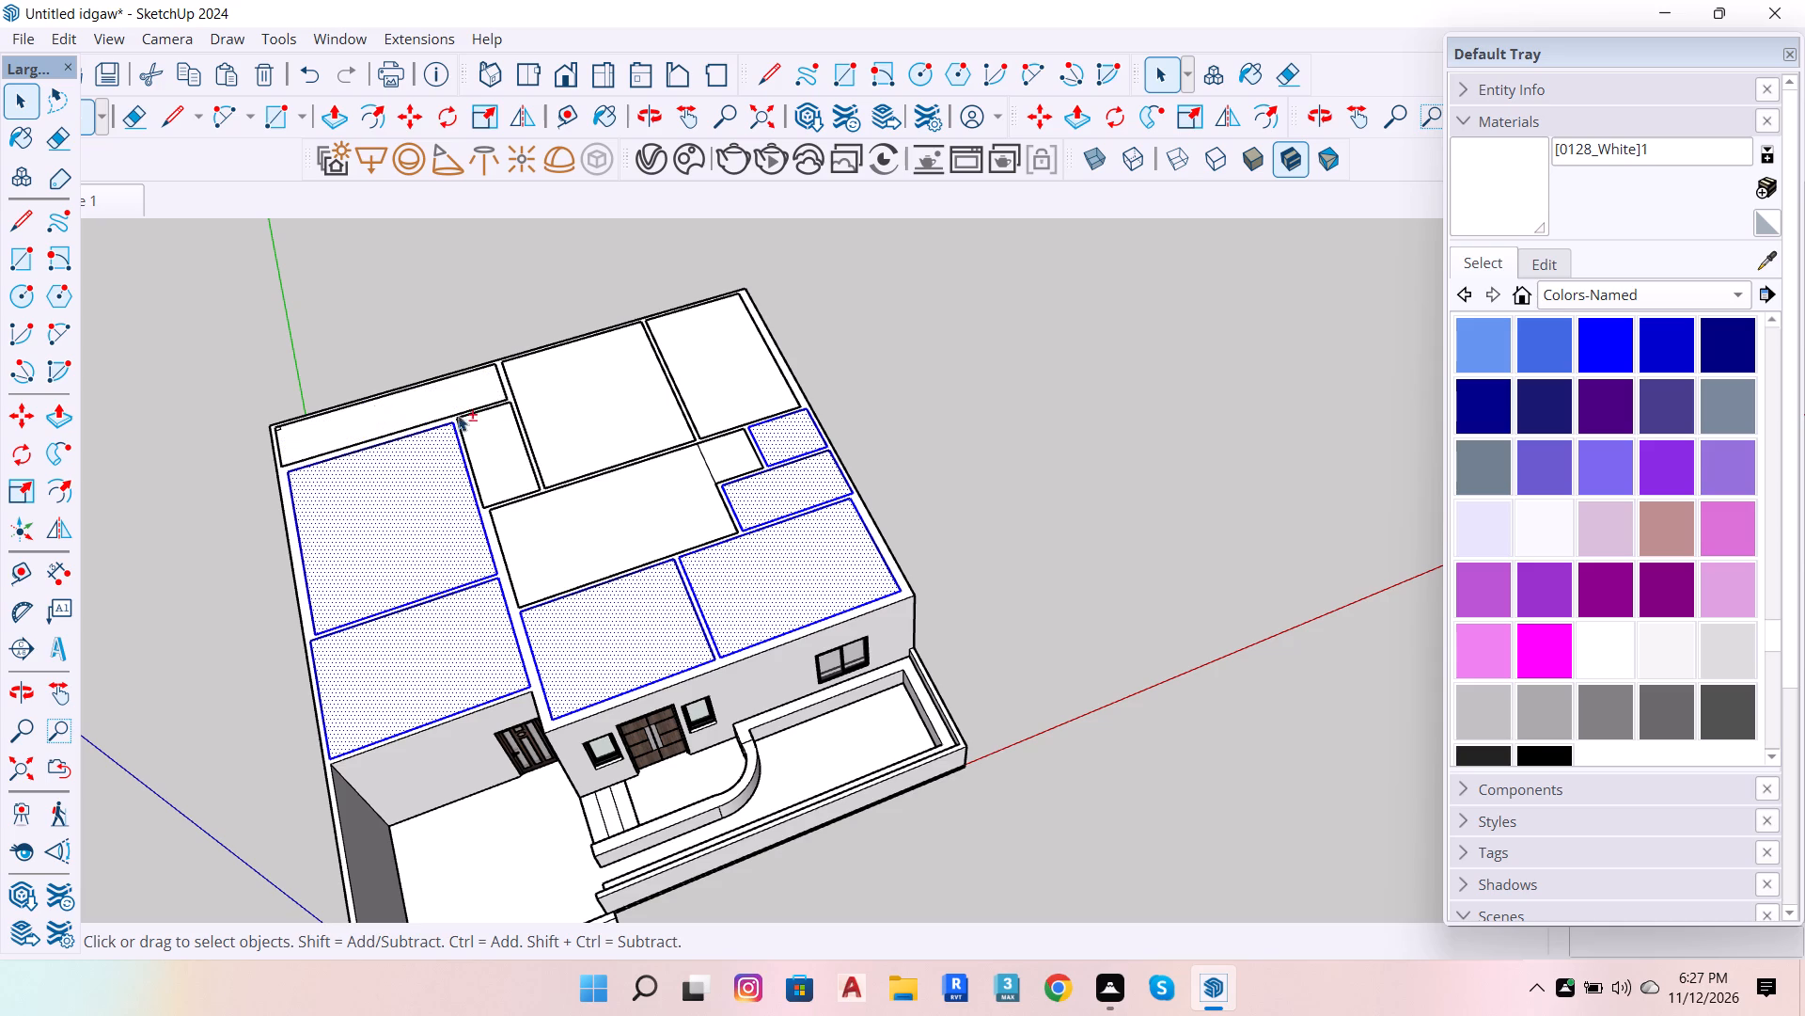
pyautogui.keyDown('shift'); pyautogui.scroll(5, 523, 450); pyautogui.keyUp('shift')
pyautogui.keyDown('shift'); pyautogui.doubleClick(483, 476); pyautogui.keyUp('shift')
pyautogui.keyDown('shift'); pyautogui.doubleClick(554, 429); pyautogui.keyUp('shift')
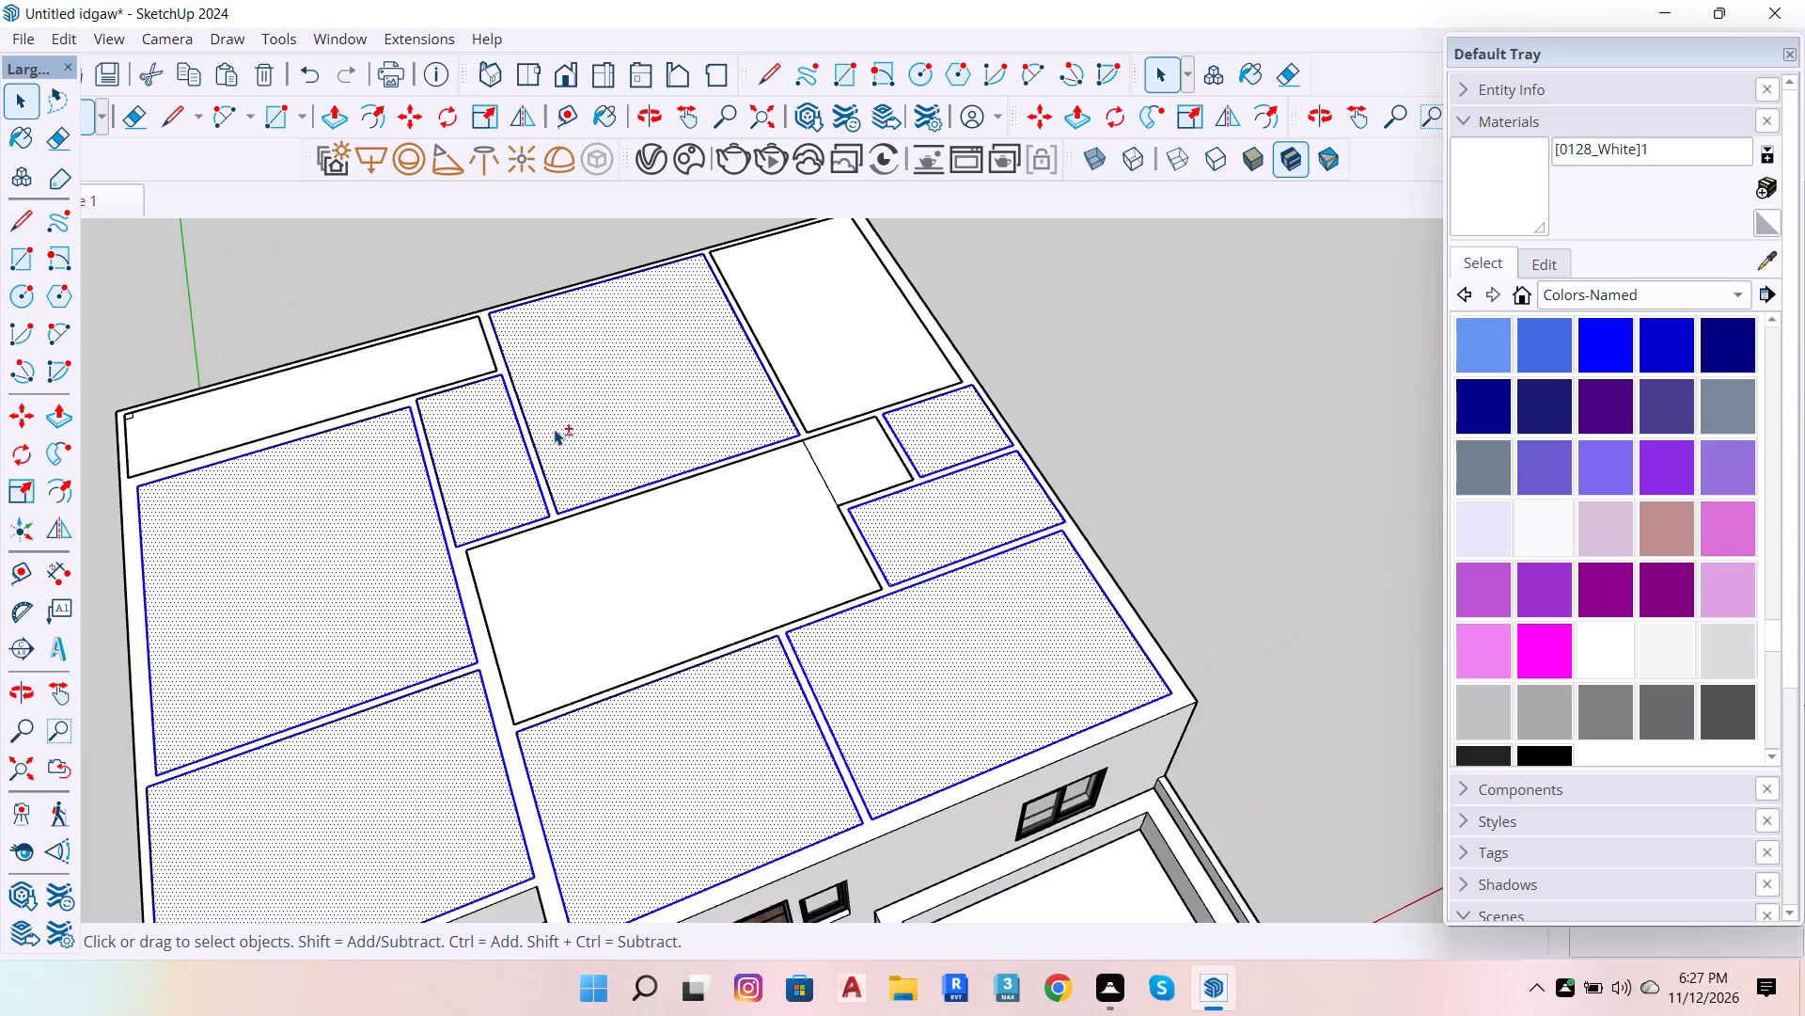
pyautogui.scroll(-5, 531, 458)
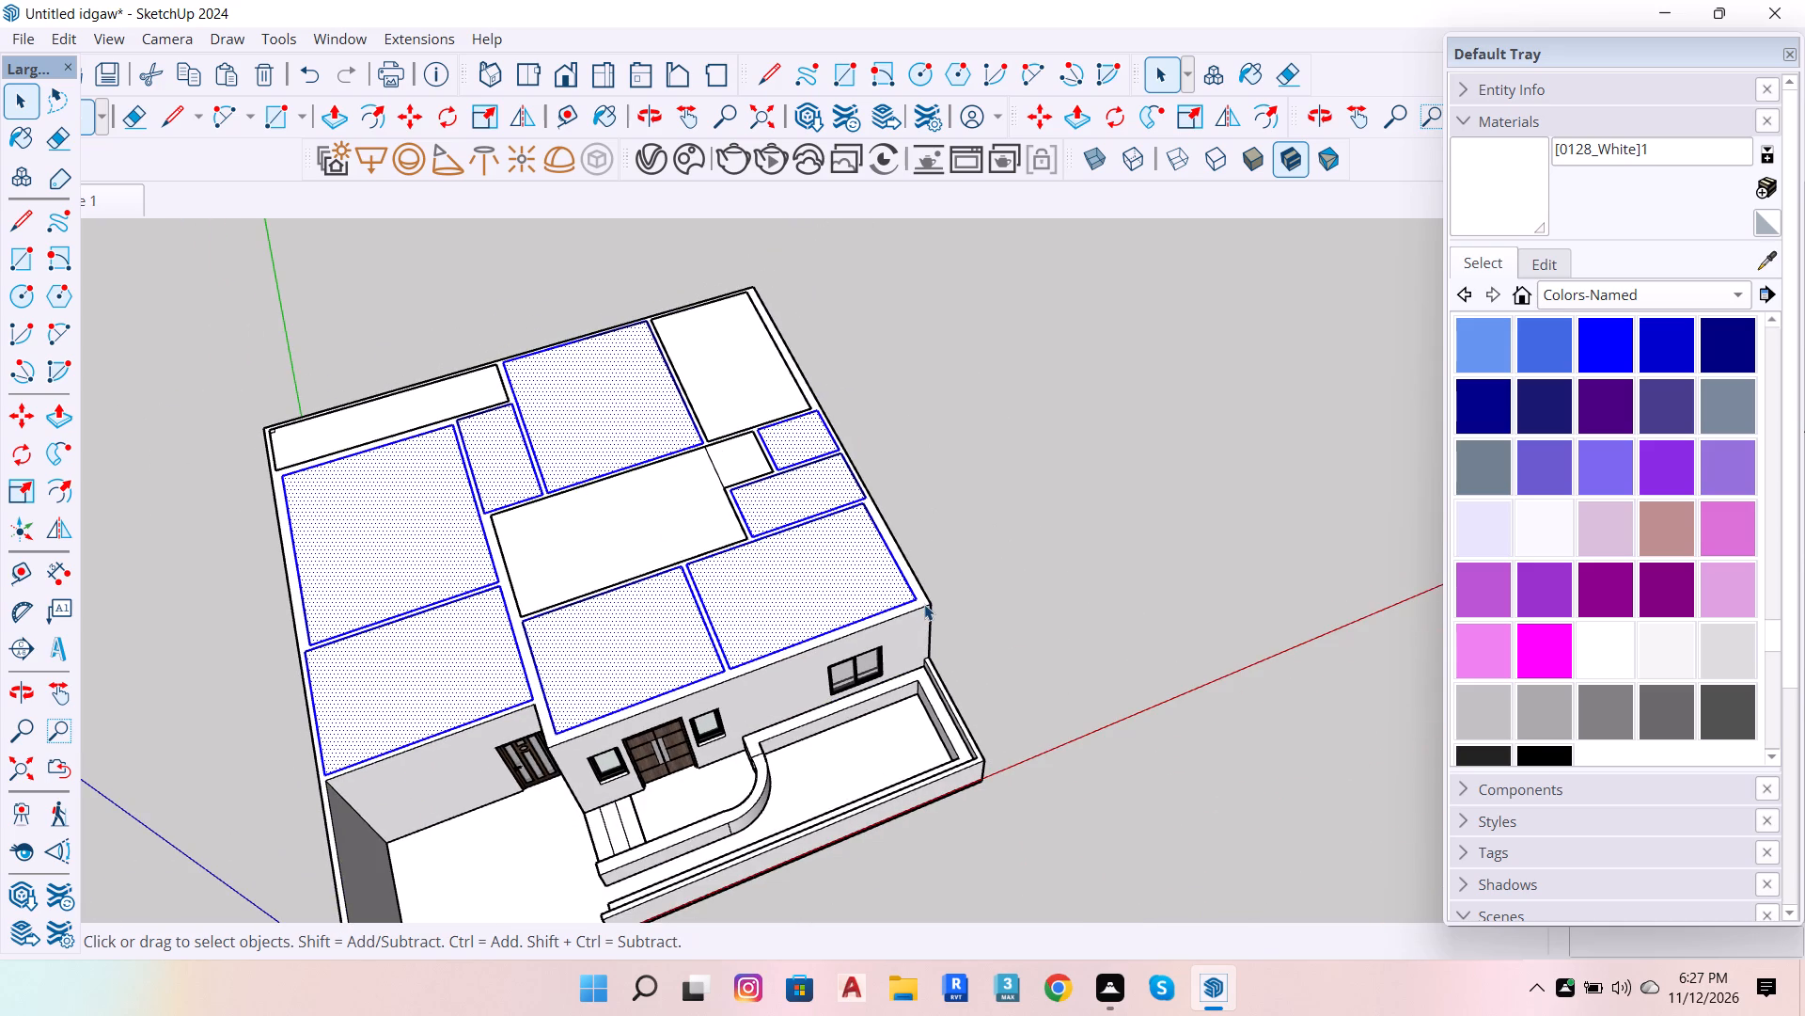
pyautogui.rightClick(827, 574)
pyautogui.click(881, 228)
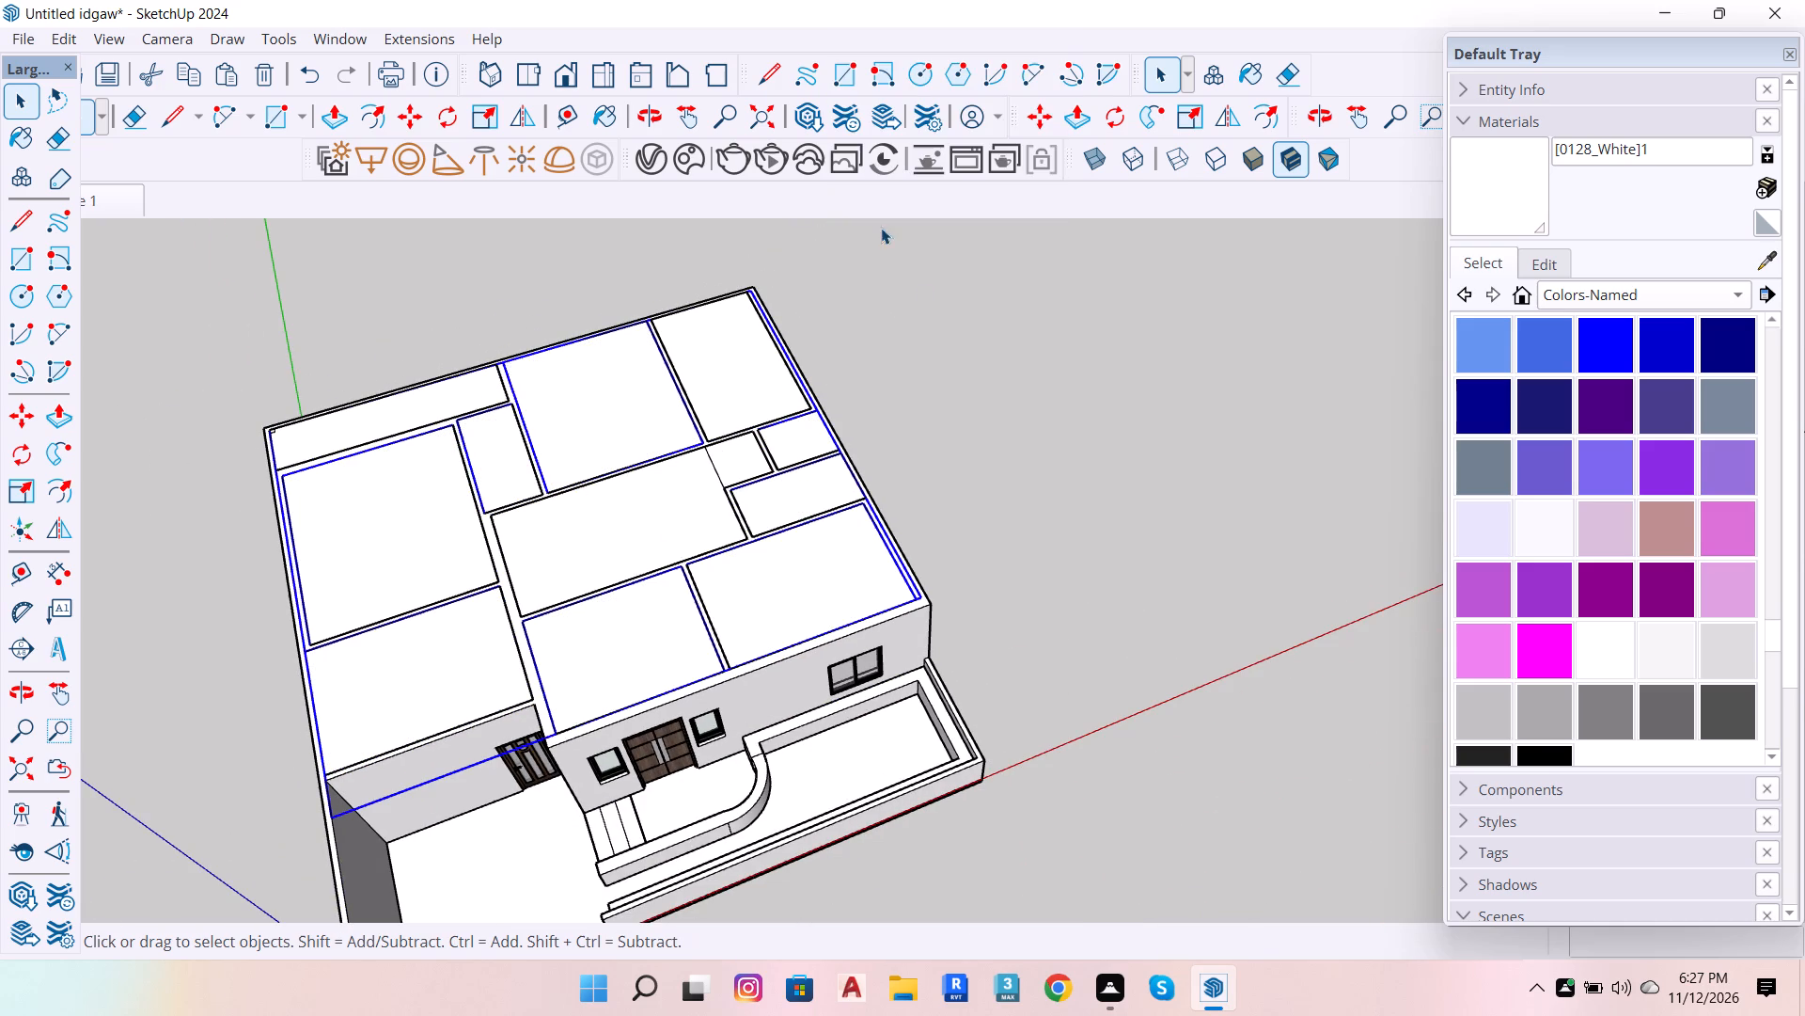
# Move the ceiling-face group by its front corner about 49' away, into open space beside the house.
pyautogui.scroll(13, 925, 564)
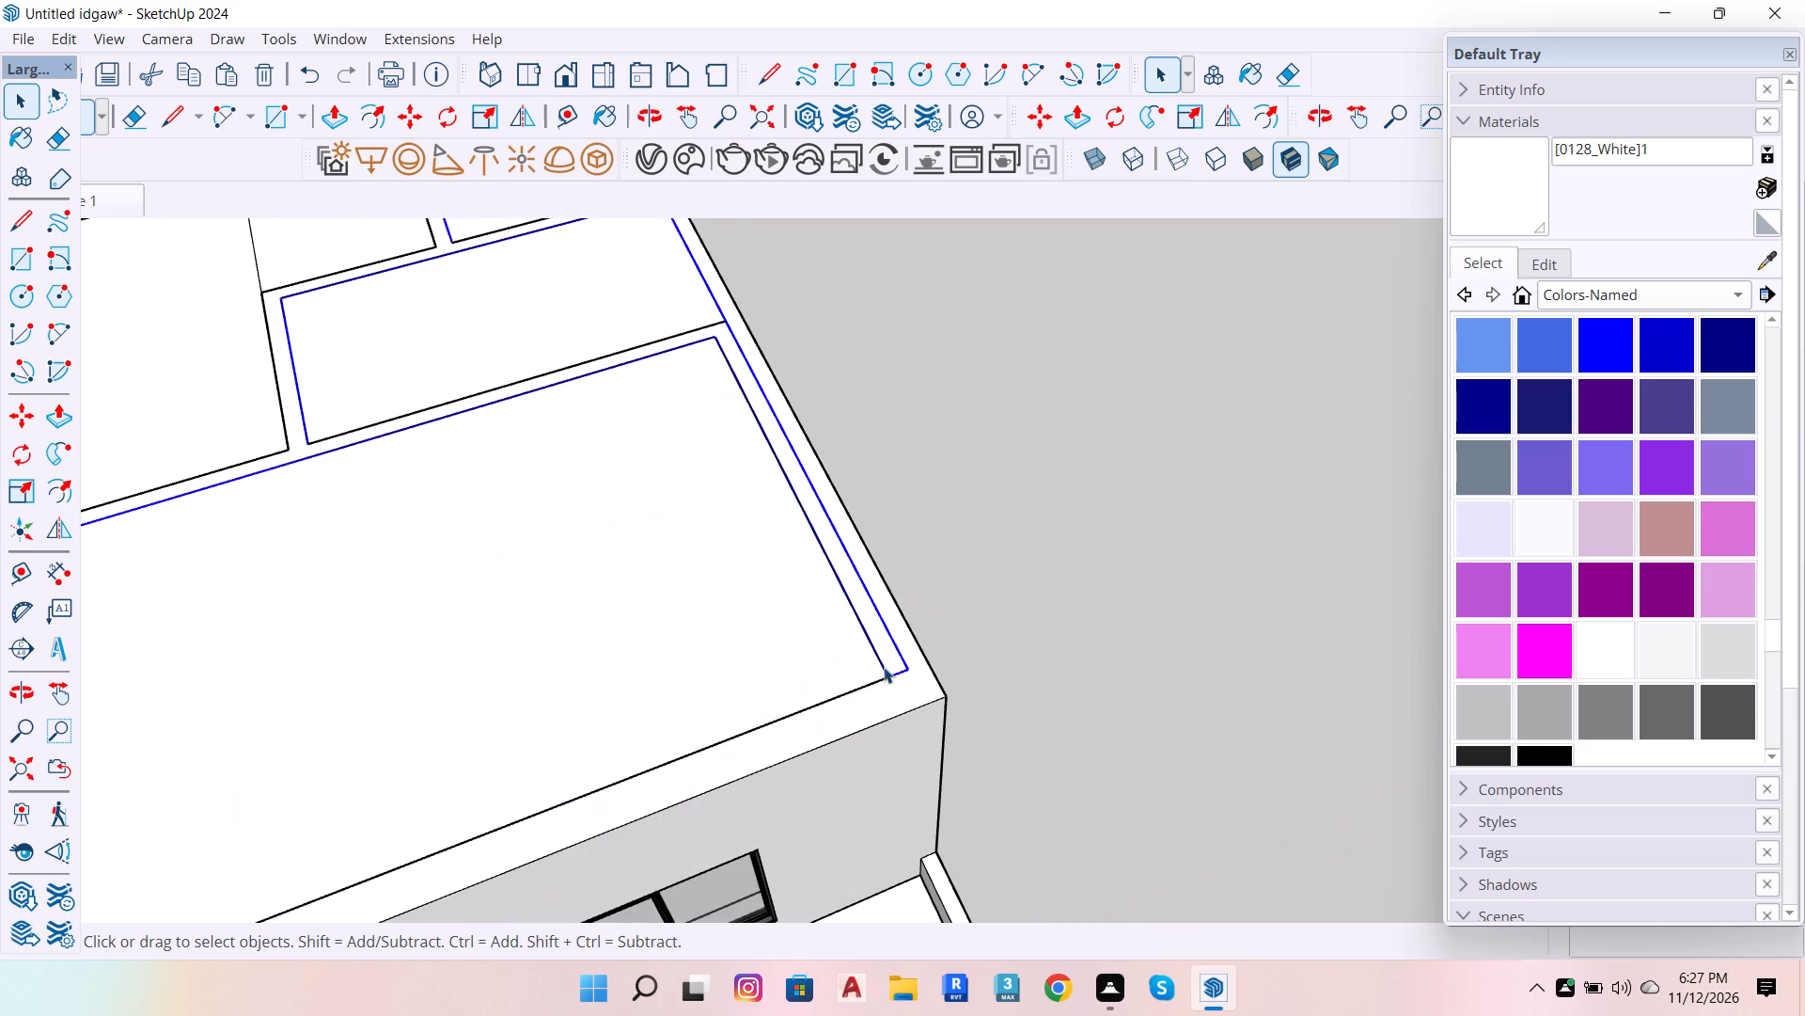
pyautogui.press('m')
pyautogui.click(887, 675)
pyautogui.scroll(-12, 1127, 636)
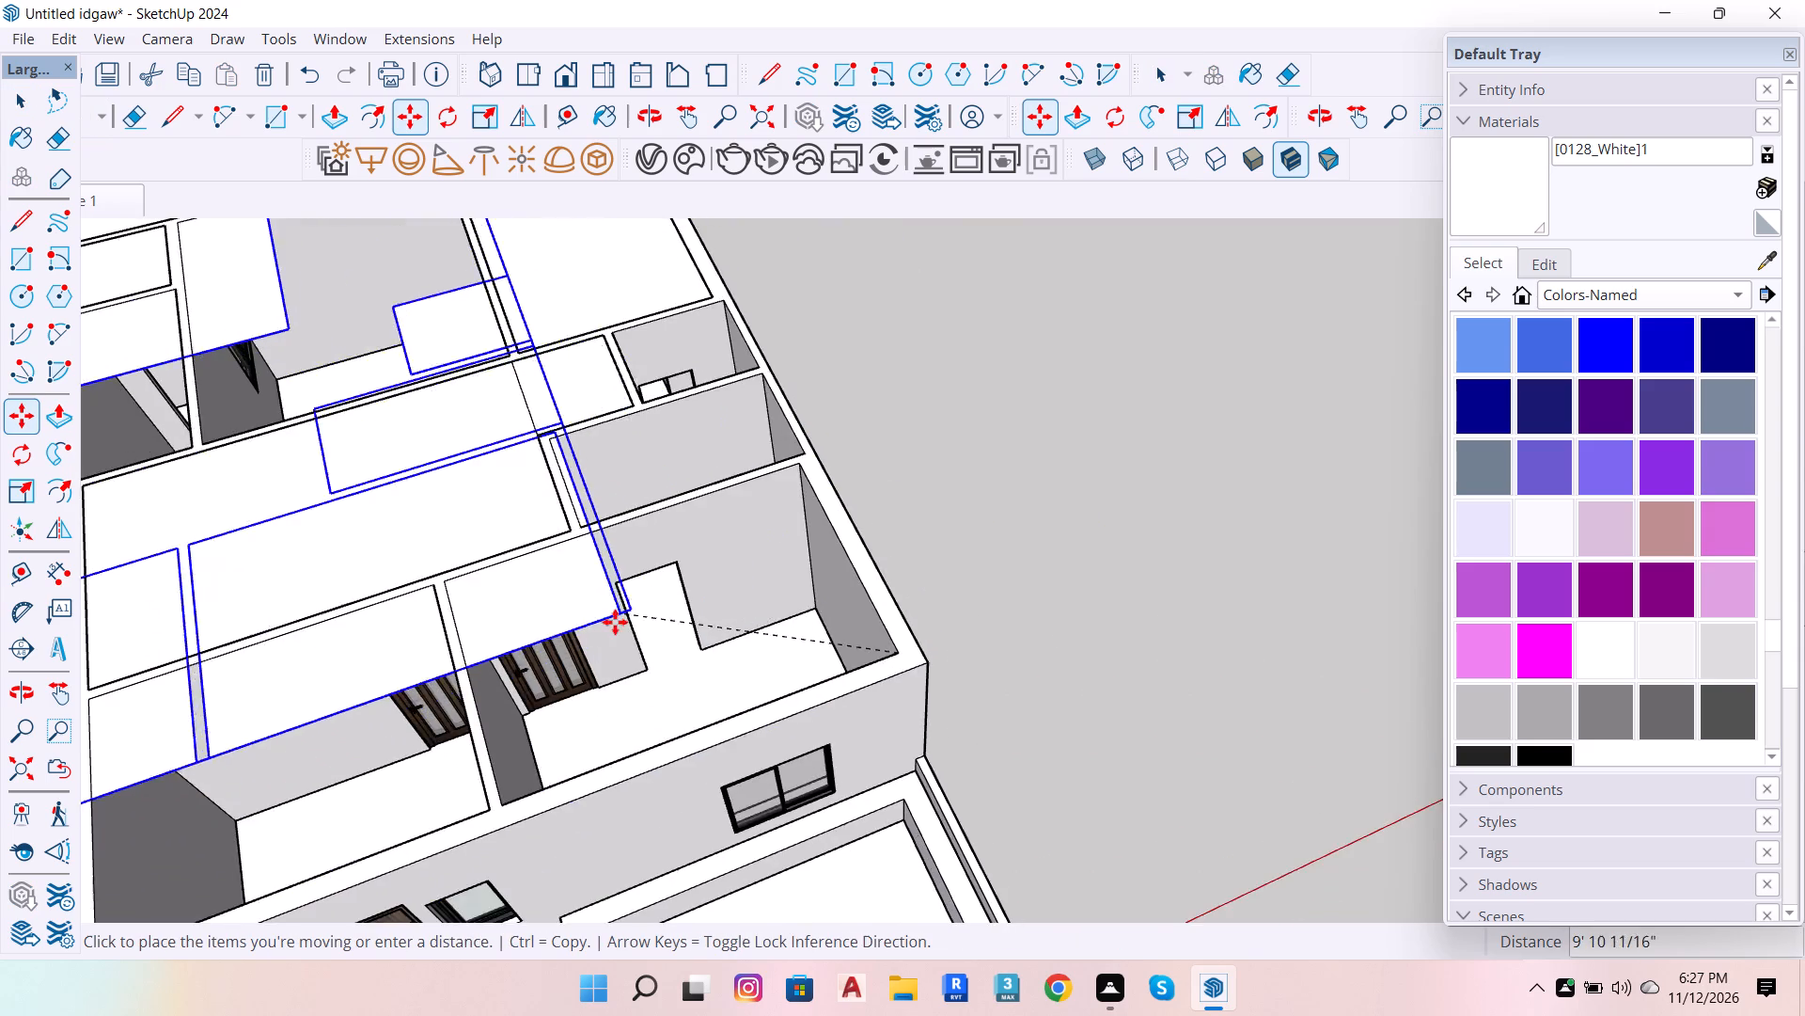
pyautogui.scroll(-9, 615, 622)
pyautogui.click(1199, 451)
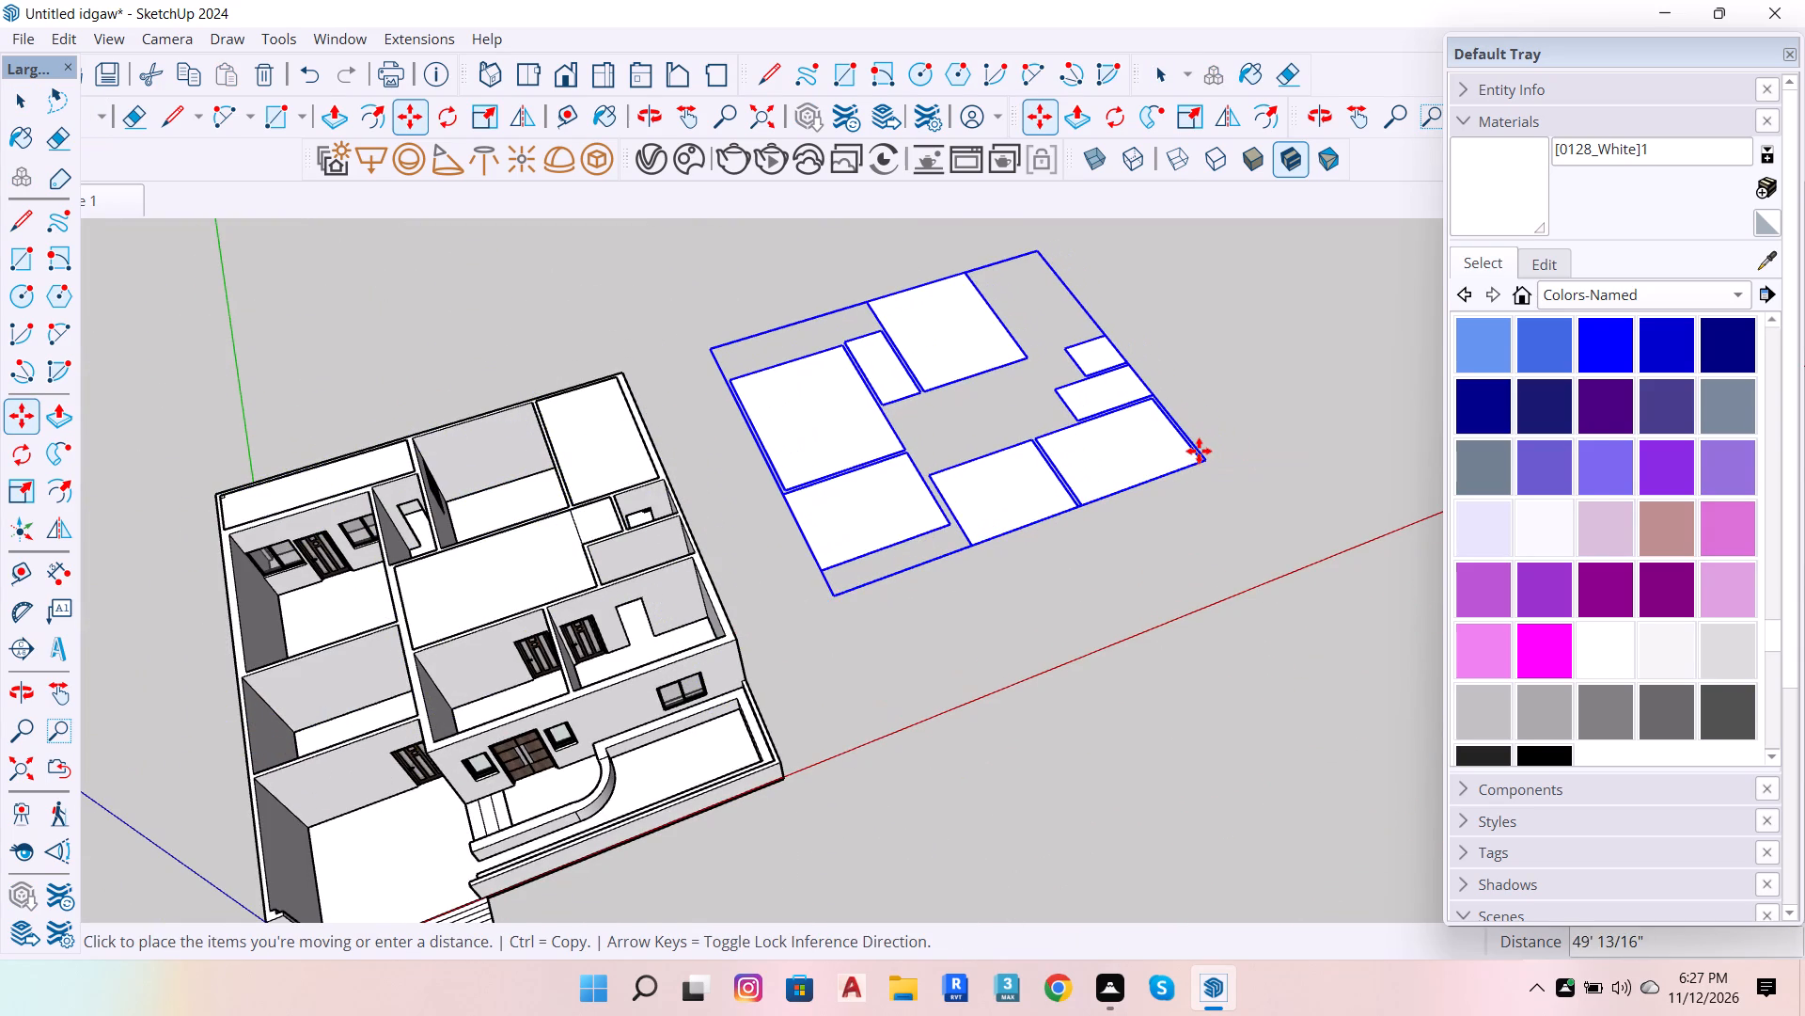
pyautogui.press('space')
# From below, open the ceiling-face group and push/pull the front room face beside the corner room by 4".
pyautogui.press('o')
pyautogui.moveTo(111, 704); pyautogui.dragTo(59, 415)
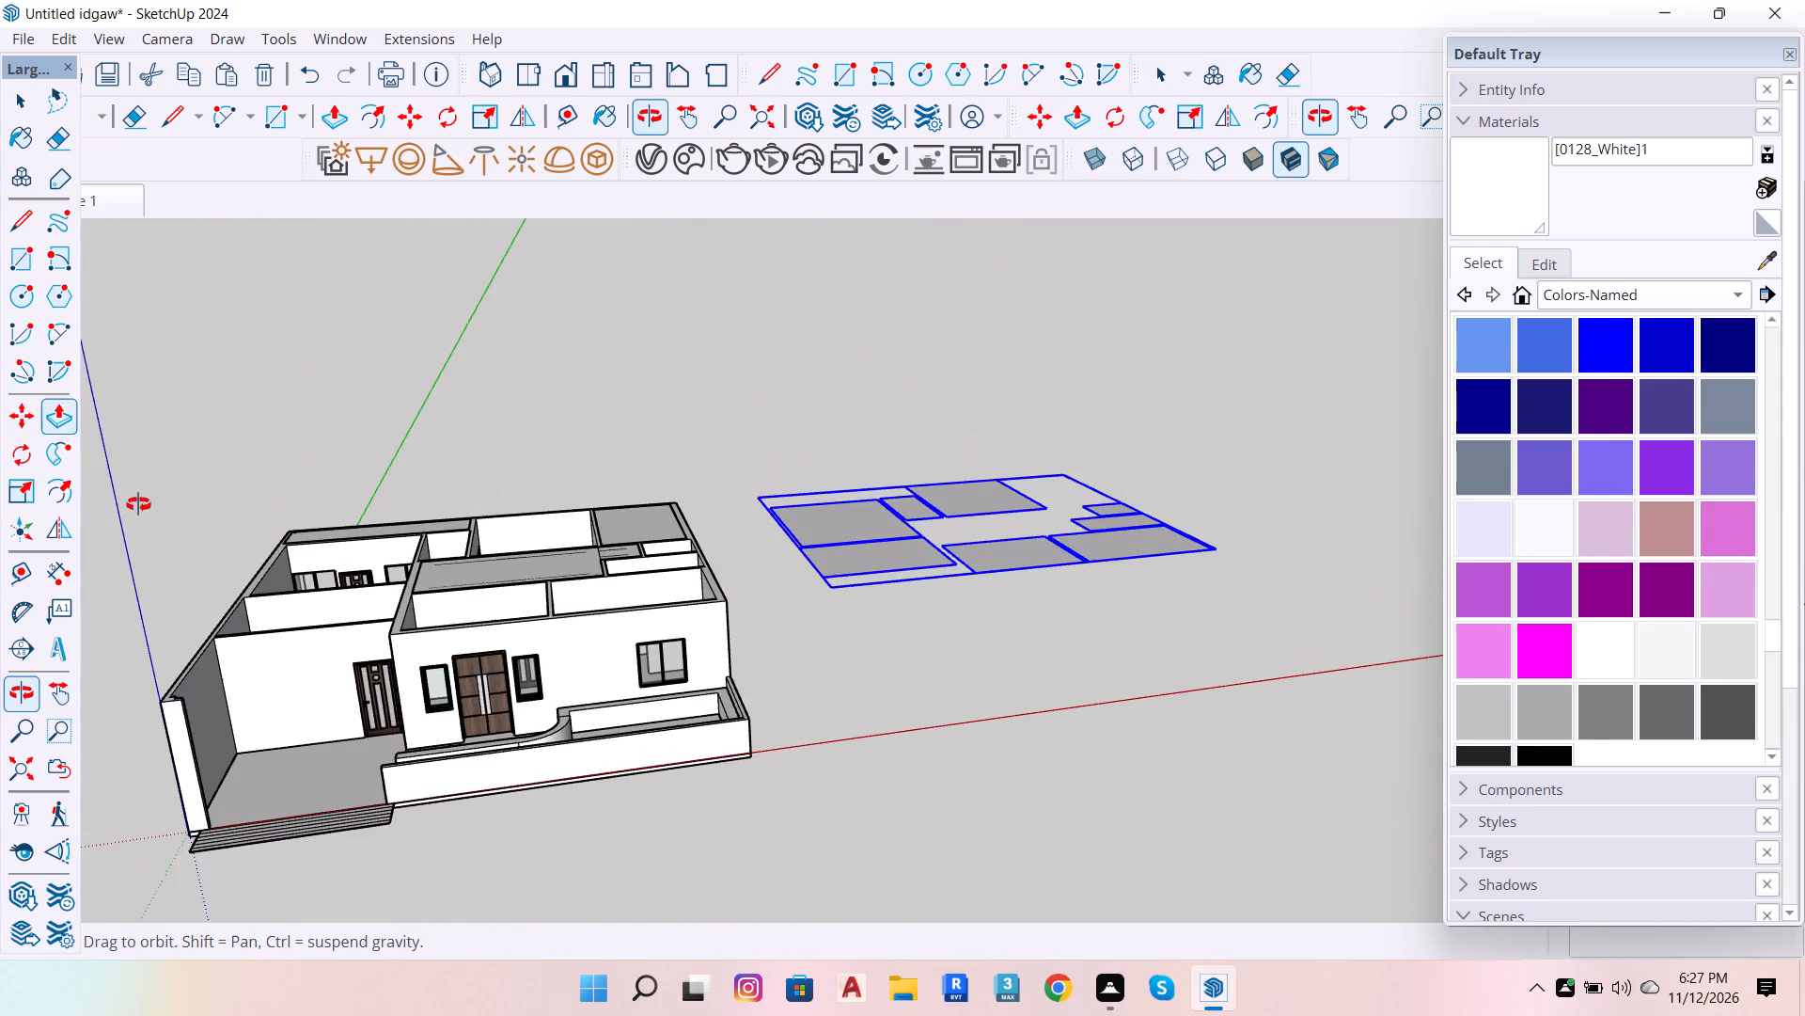
pyautogui.moveTo(412, 765); pyautogui.dragTo(404, 493)
pyautogui.moveTo(904, 877); pyautogui.dragTo(868, 450)
pyautogui.scroll(-8, 596, 532)
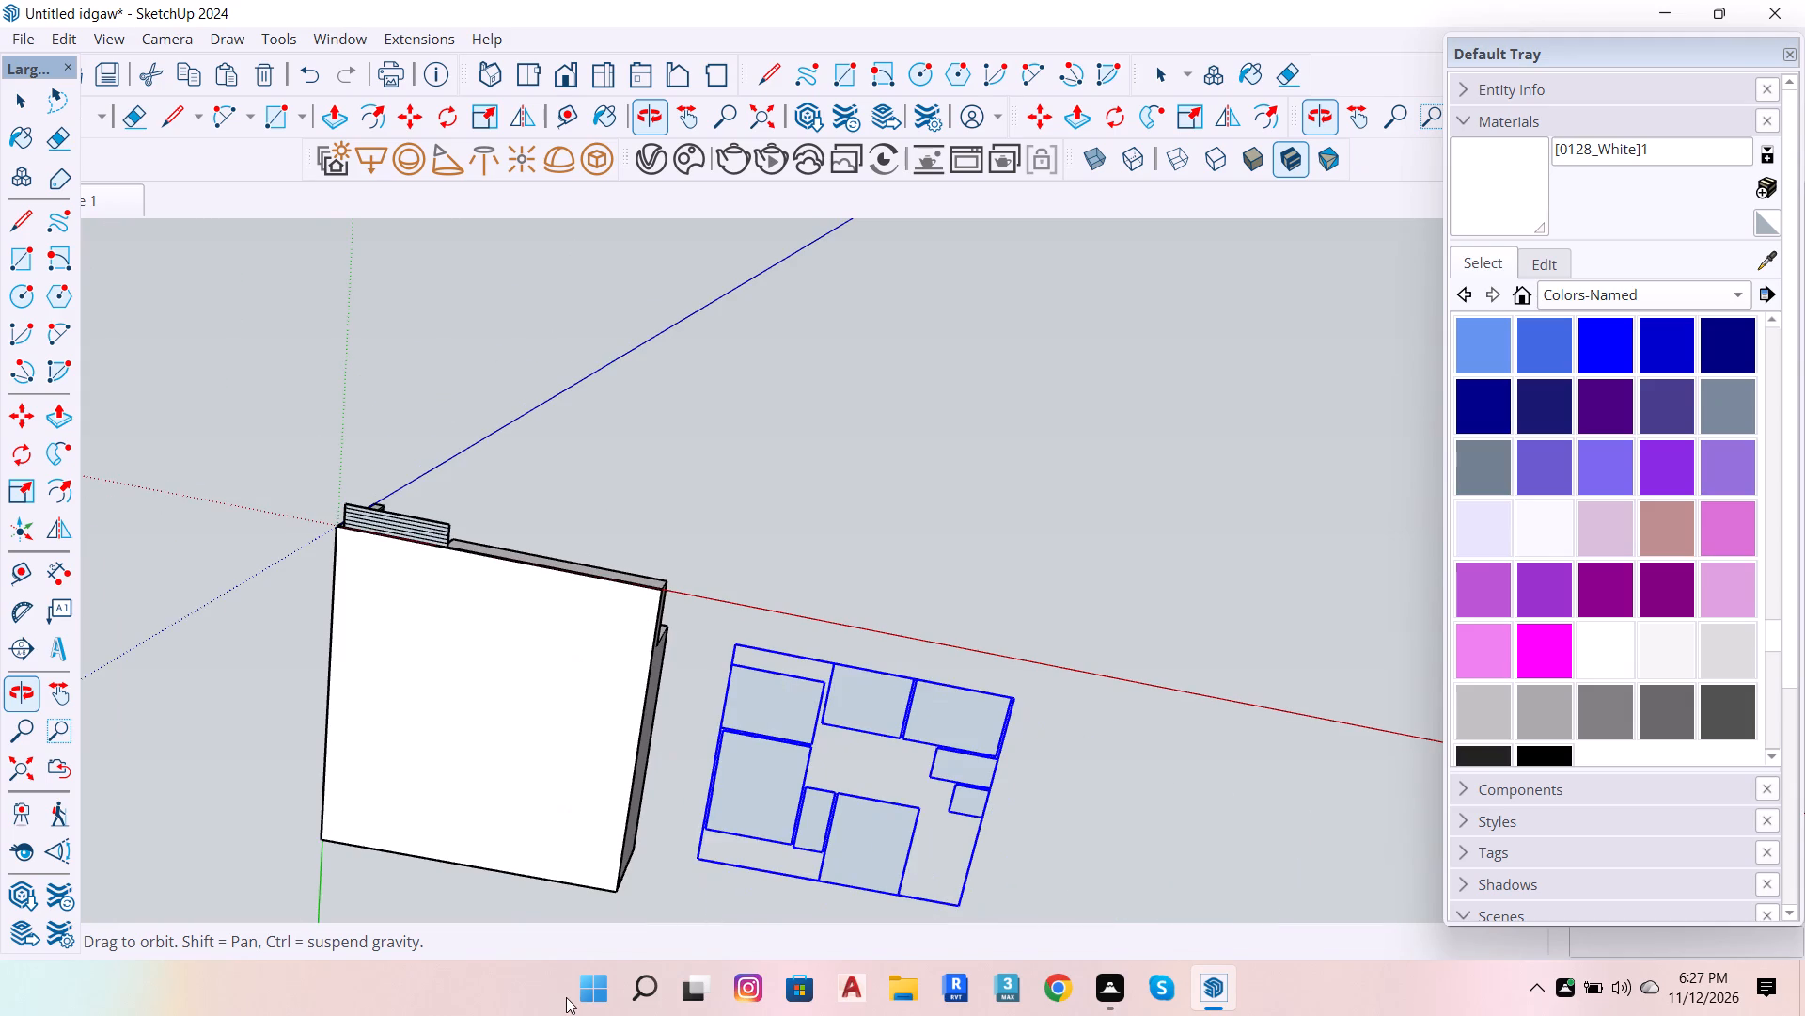
pyautogui.moveTo(1190, 651); pyautogui.dragTo(1152, 384)
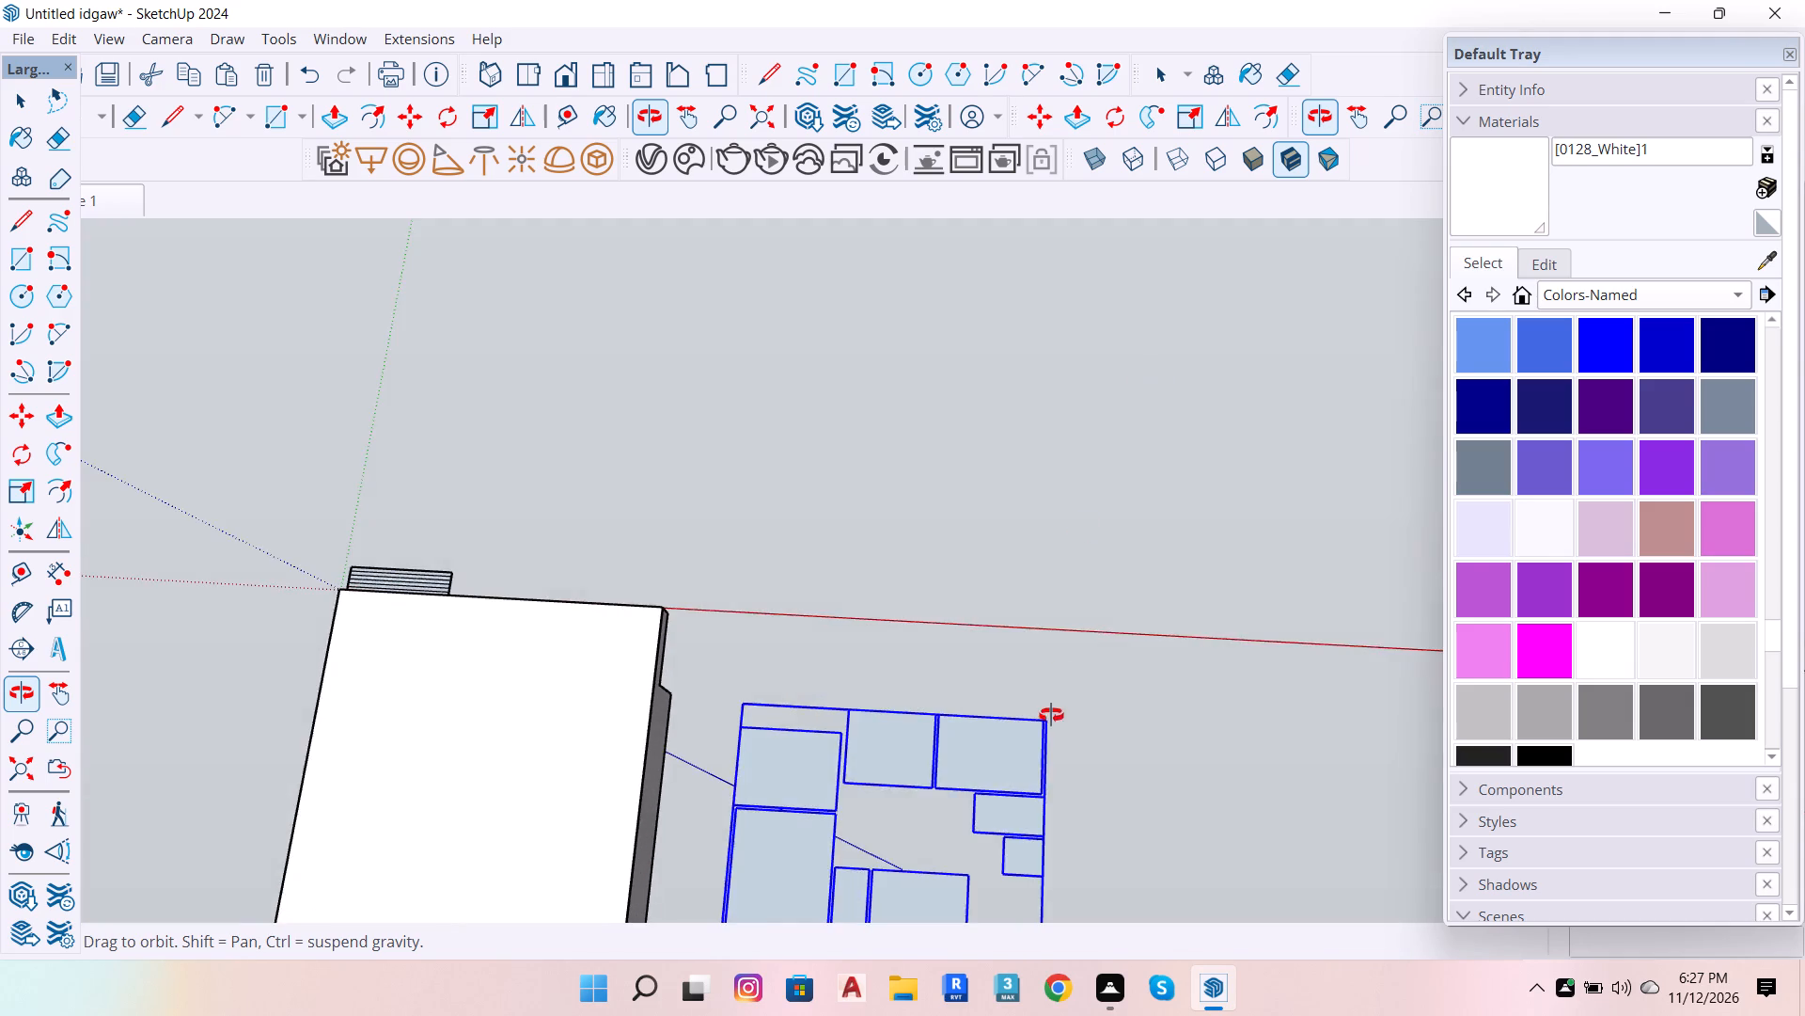
pyautogui.scroll(5, 1051, 716)
pyautogui.scroll(-6, 1044, 483)
pyautogui.scroll(-1, 966, 716)
pyautogui.scroll(3, 965, 738)
pyautogui.press('space')
pyautogui.scroll(4, 893, 646)
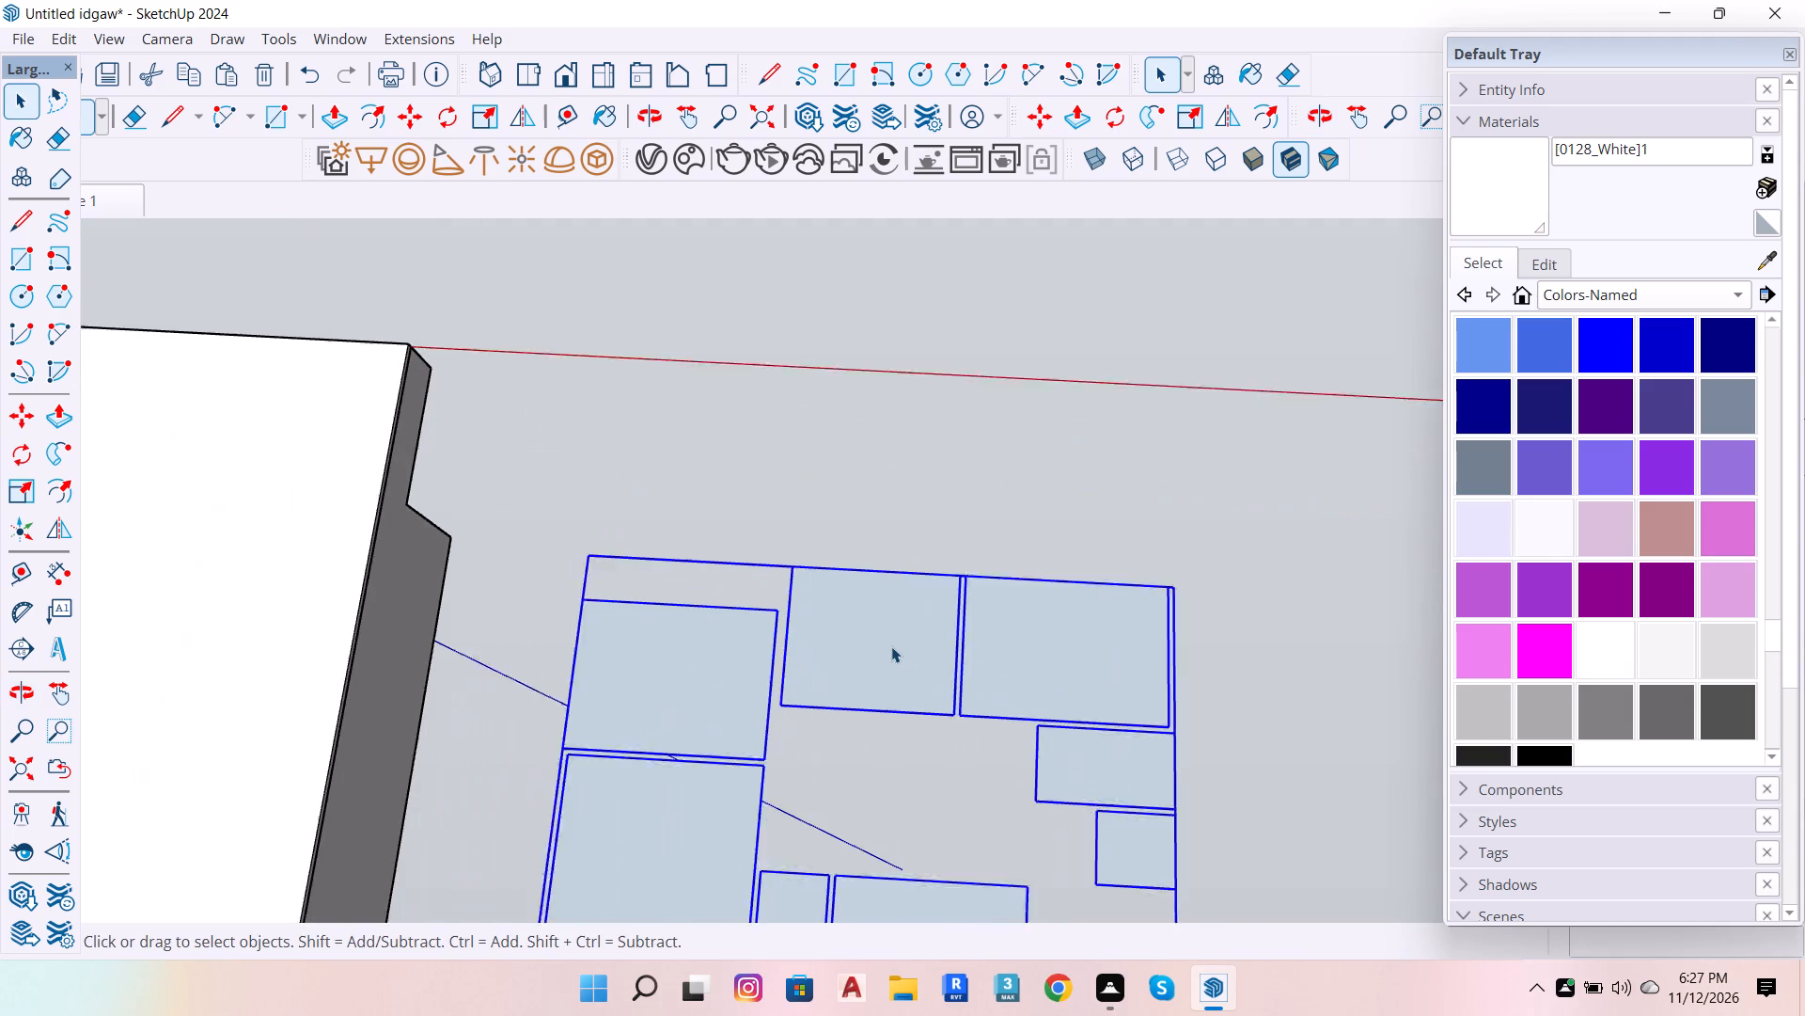
pyautogui.scroll(2, 891, 646)
pyautogui.tripleClick(891, 646)
pyautogui.press('p')
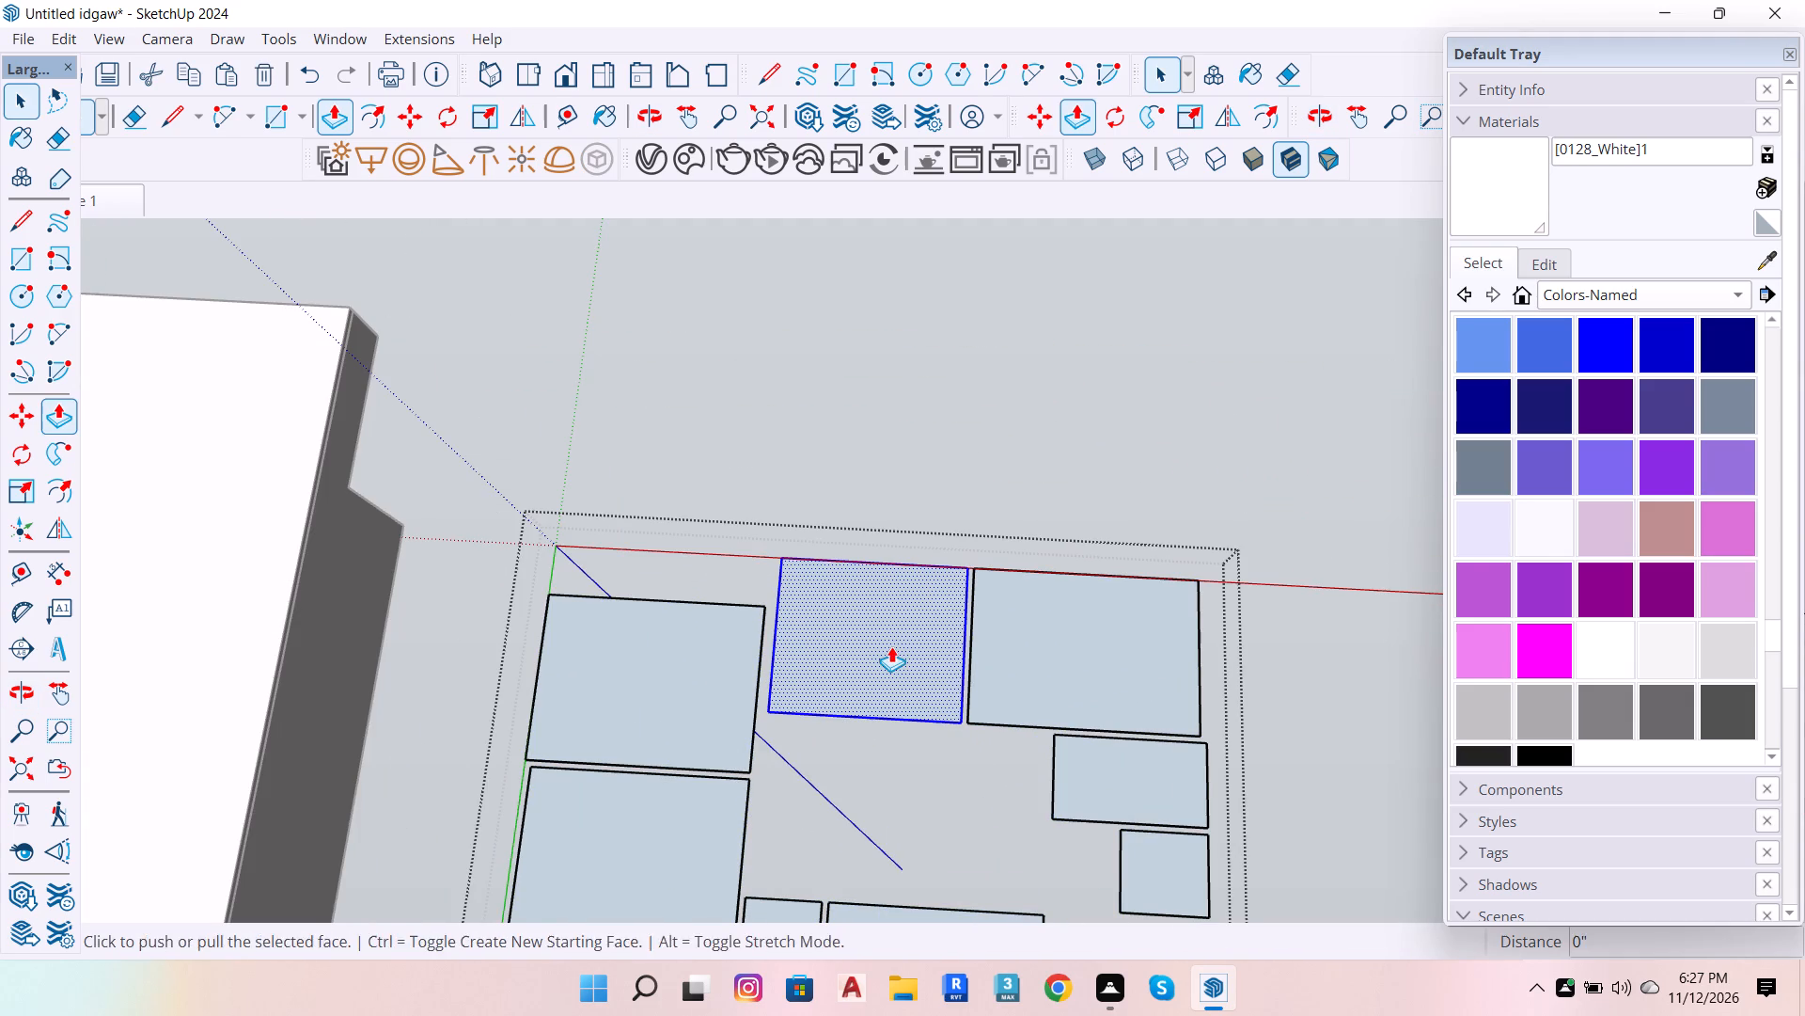
pyautogui.click(891, 646)
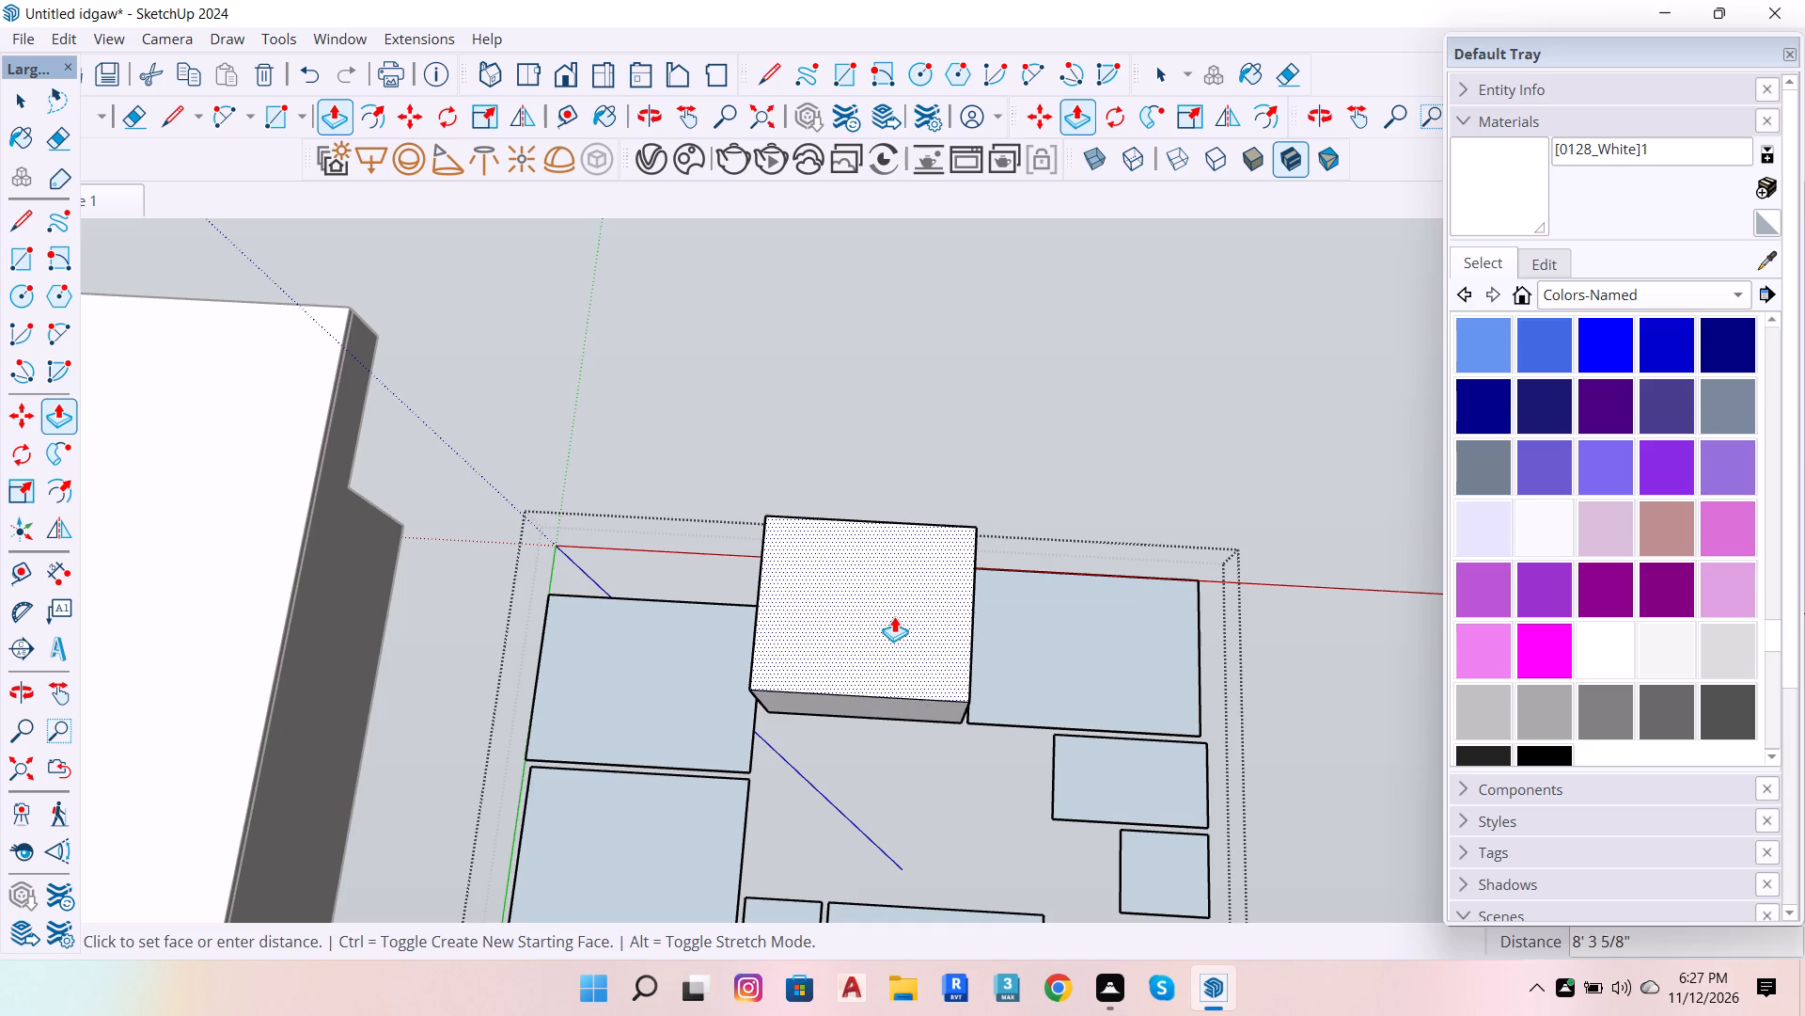
pyautogui.press('4')
pyautogui.press('Return')
# Repeat the 4" push/pull on the other seven ceiling faces in the group.
pyautogui.doubleClick(1123, 628)
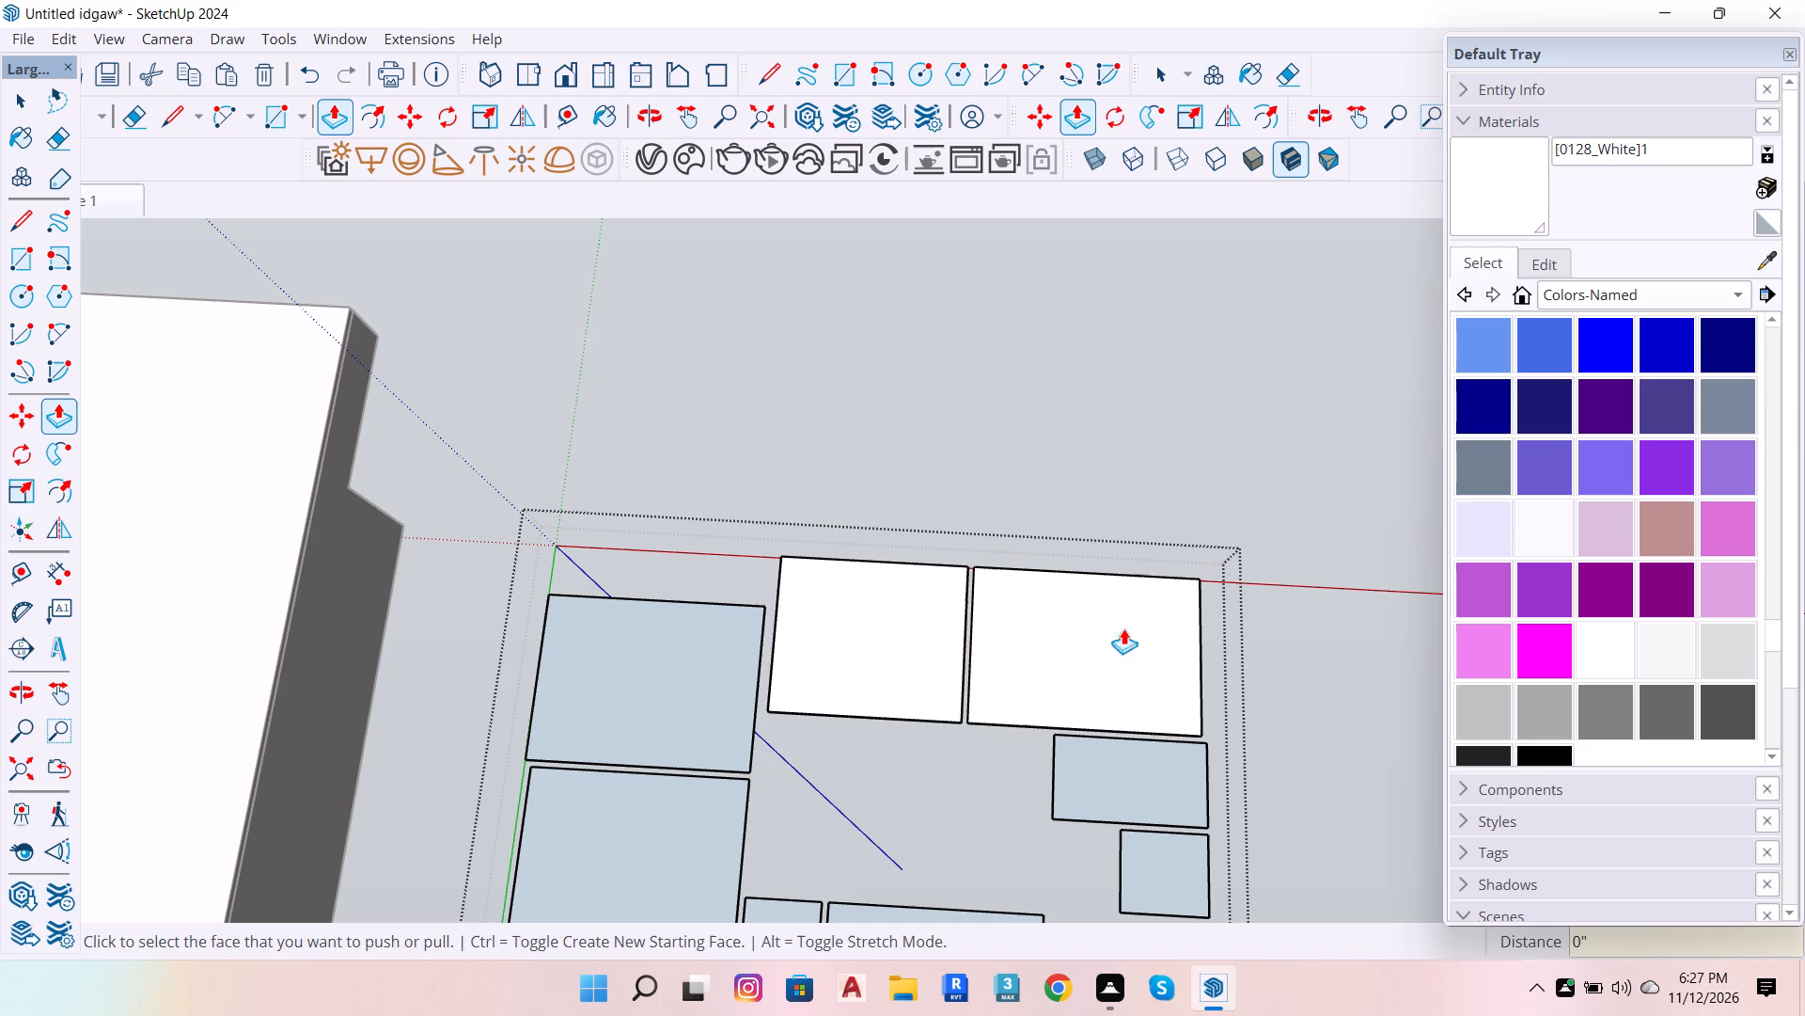
pyautogui.doubleClick(1182, 792)
pyautogui.scroll(-7, 1178, 614)
pyautogui.scroll(5, 1183, 773)
pyautogui.doubleClick(1178, 760)
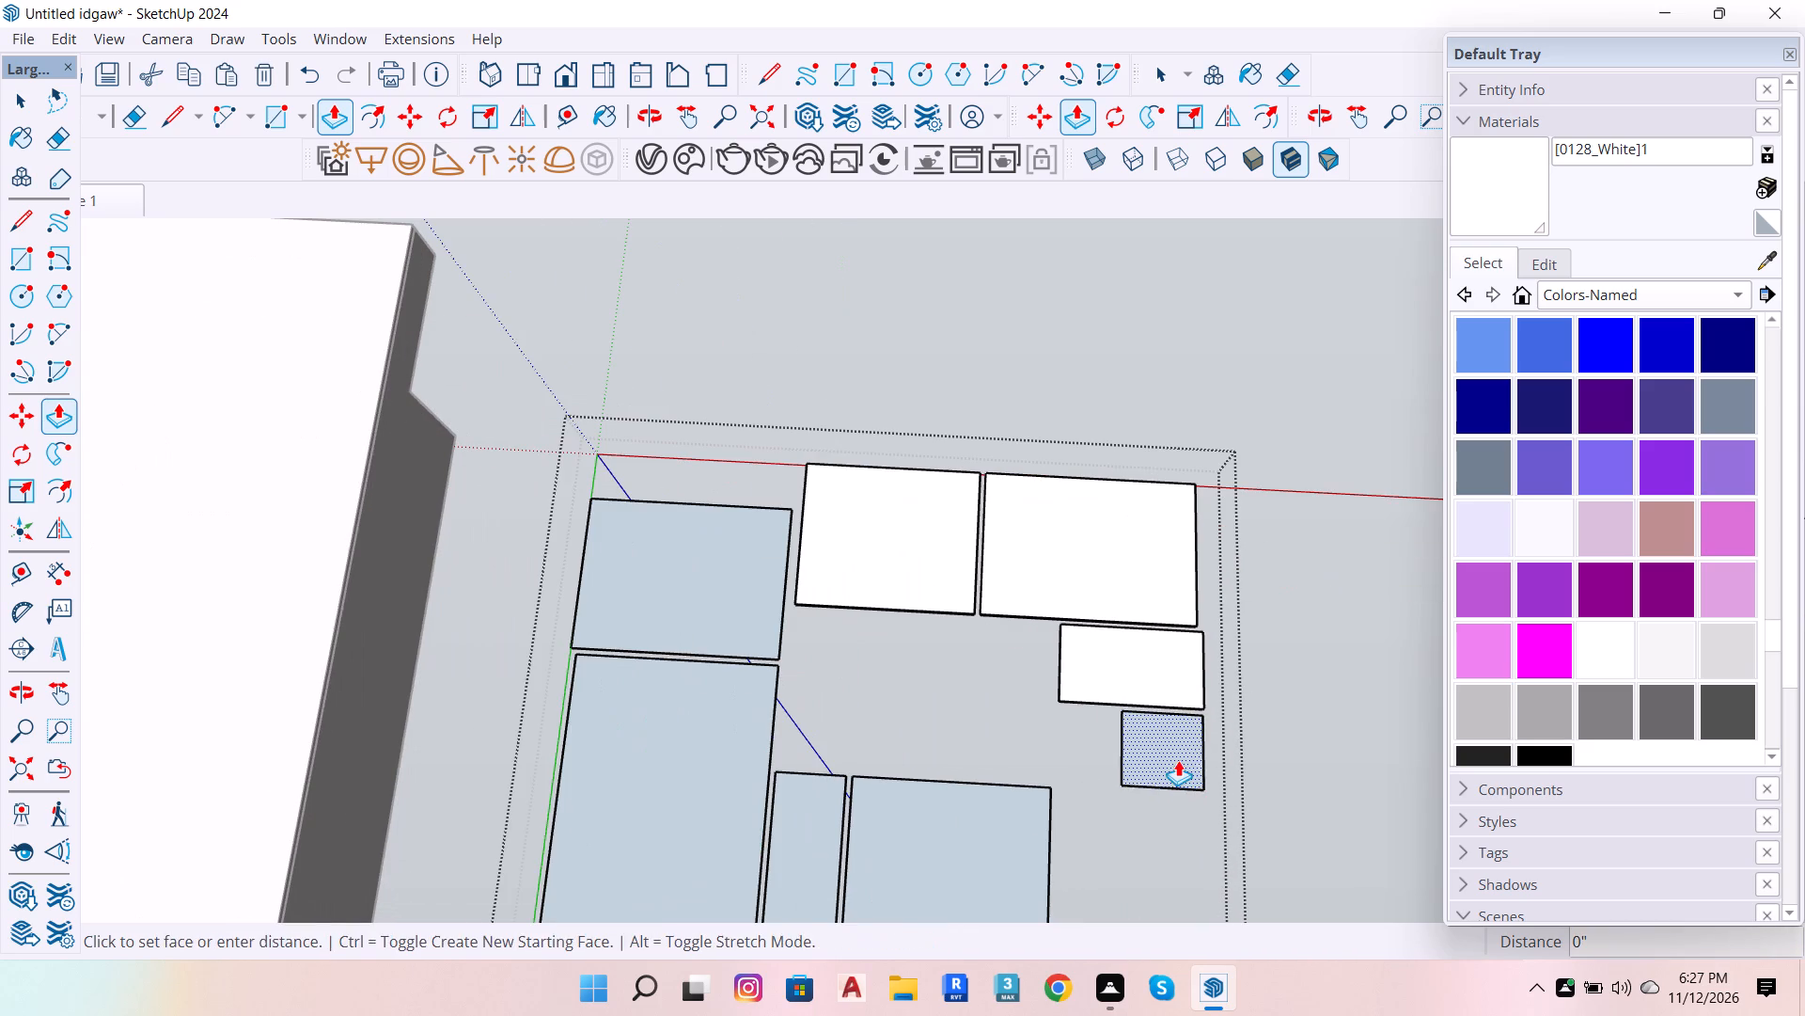
pyautogui.click(960, 866)
pyautogui.click(960, 866)
pyautogui.doubleClick(813, 826)
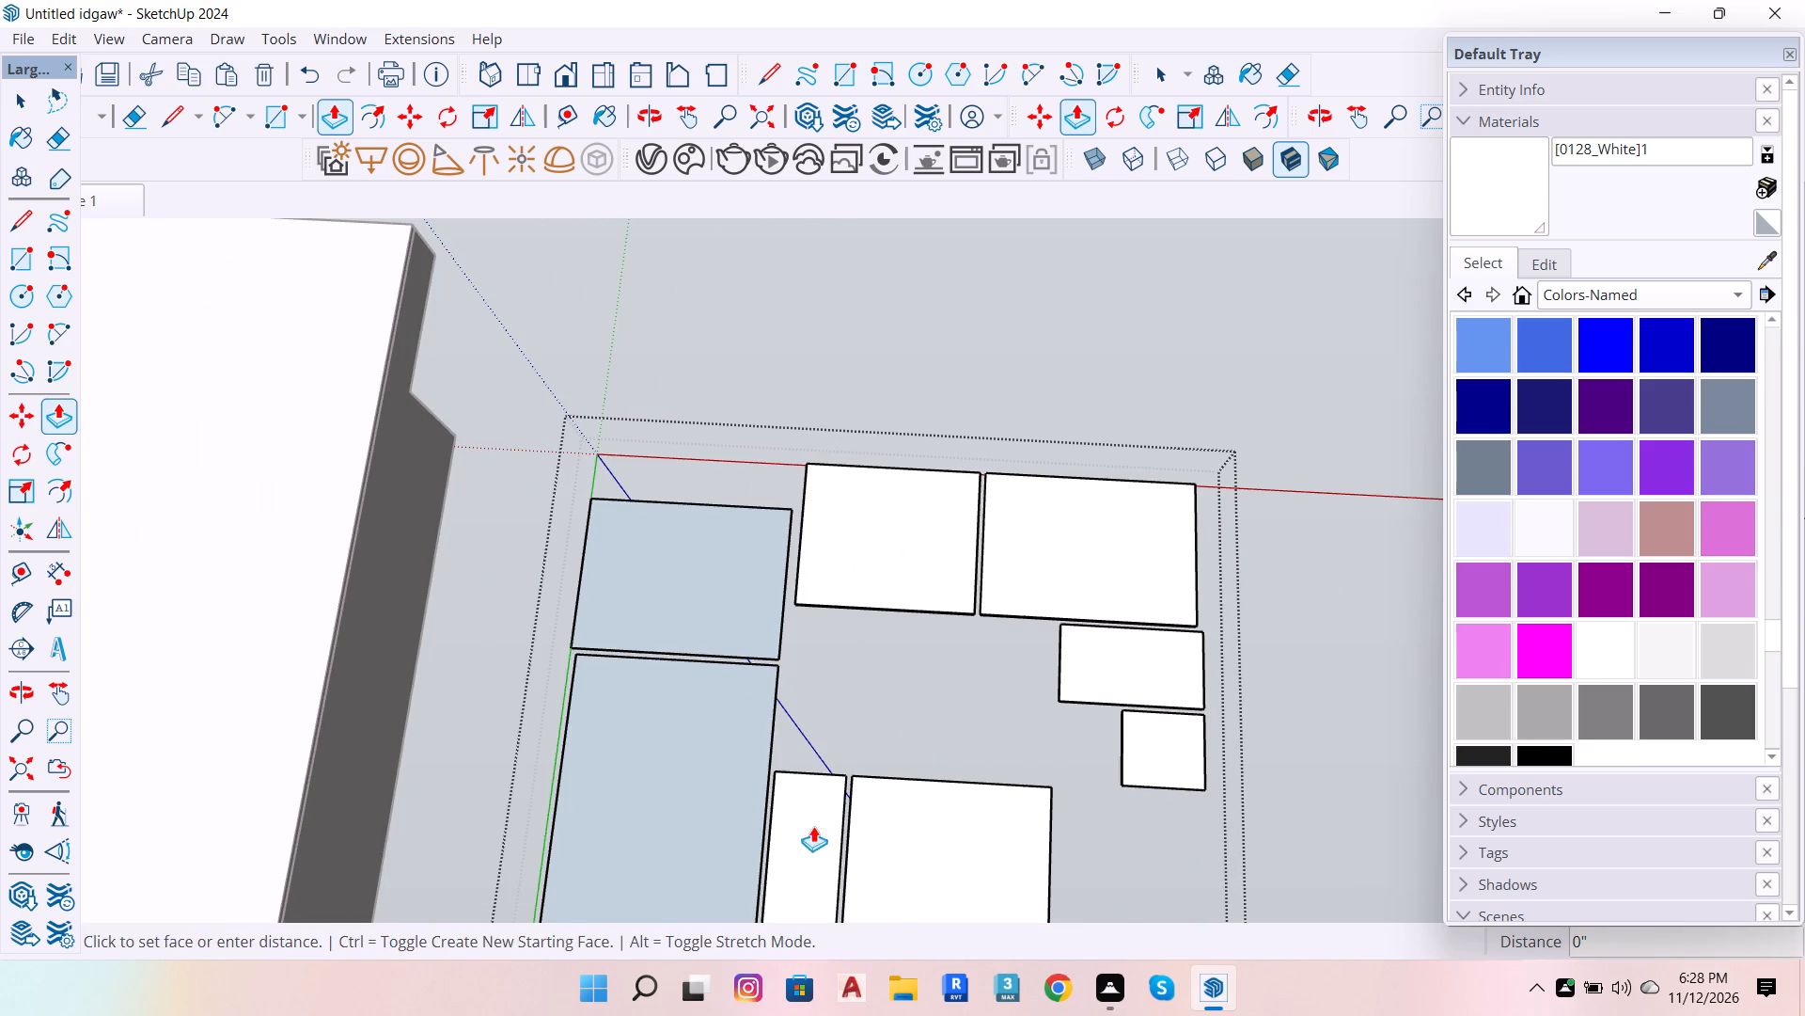
pyautogui.doubleClick(694, 755)
pyautogui.doubleClick(741, 573)
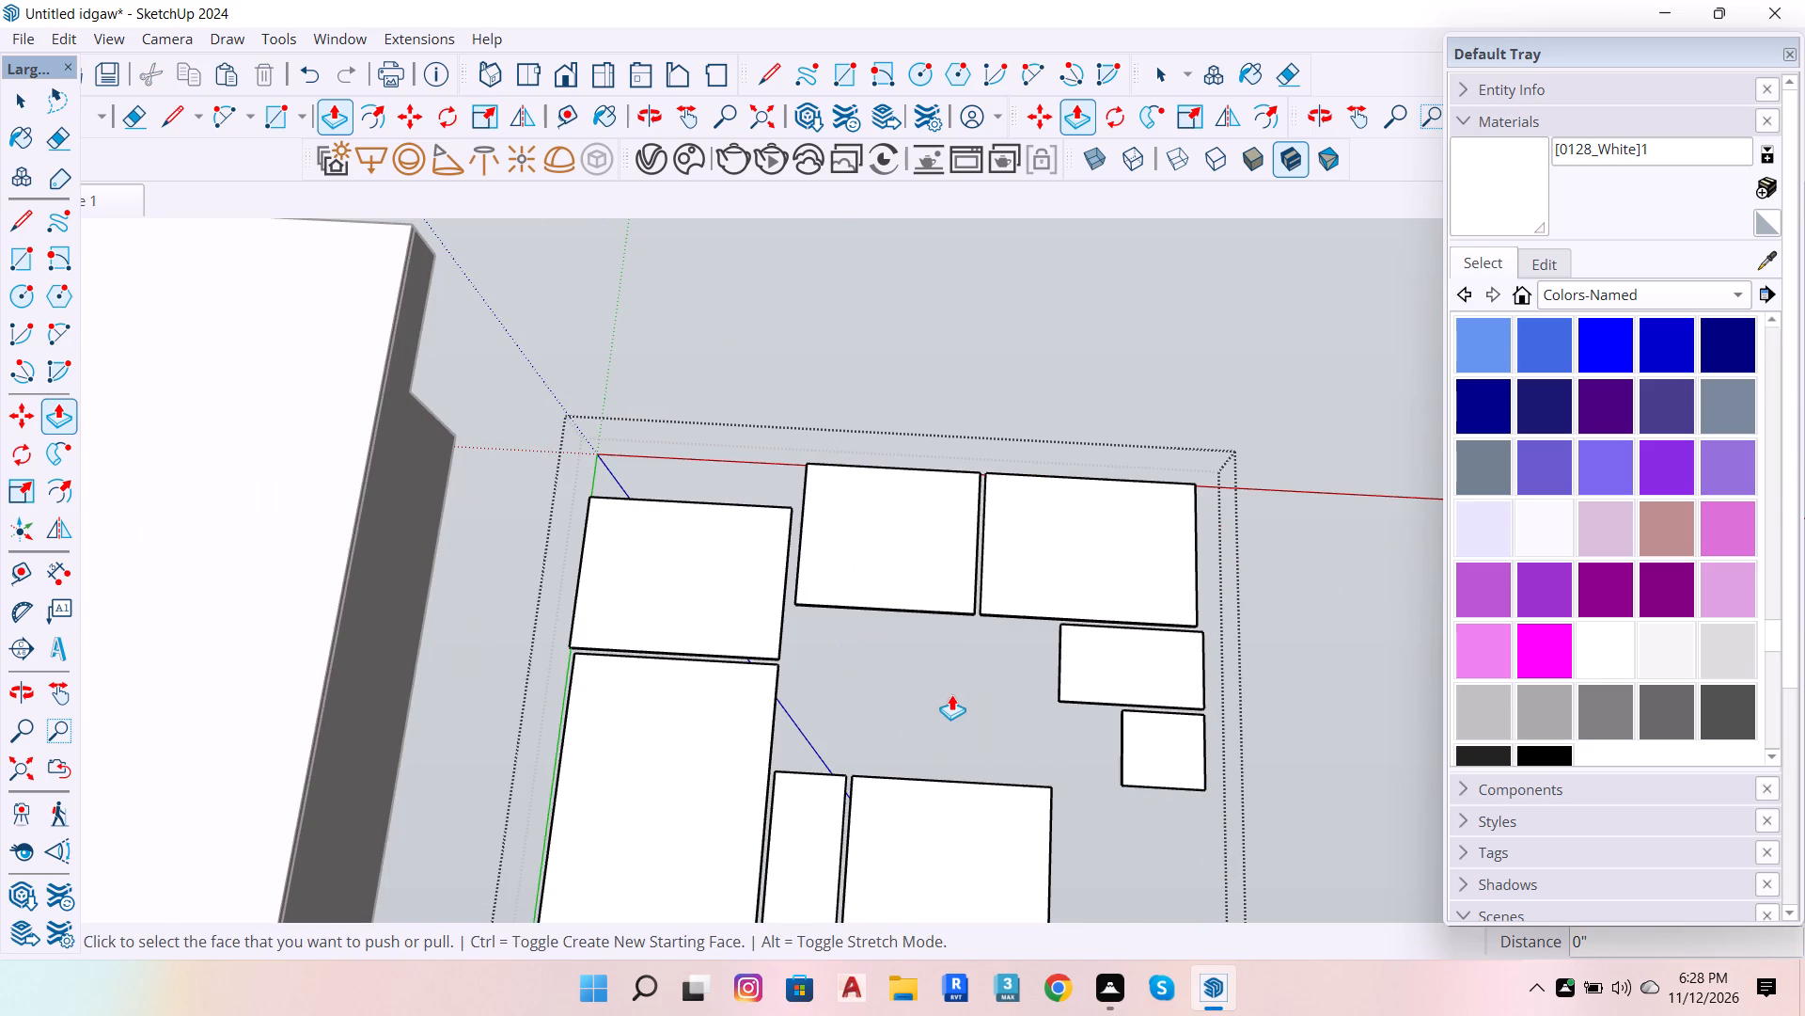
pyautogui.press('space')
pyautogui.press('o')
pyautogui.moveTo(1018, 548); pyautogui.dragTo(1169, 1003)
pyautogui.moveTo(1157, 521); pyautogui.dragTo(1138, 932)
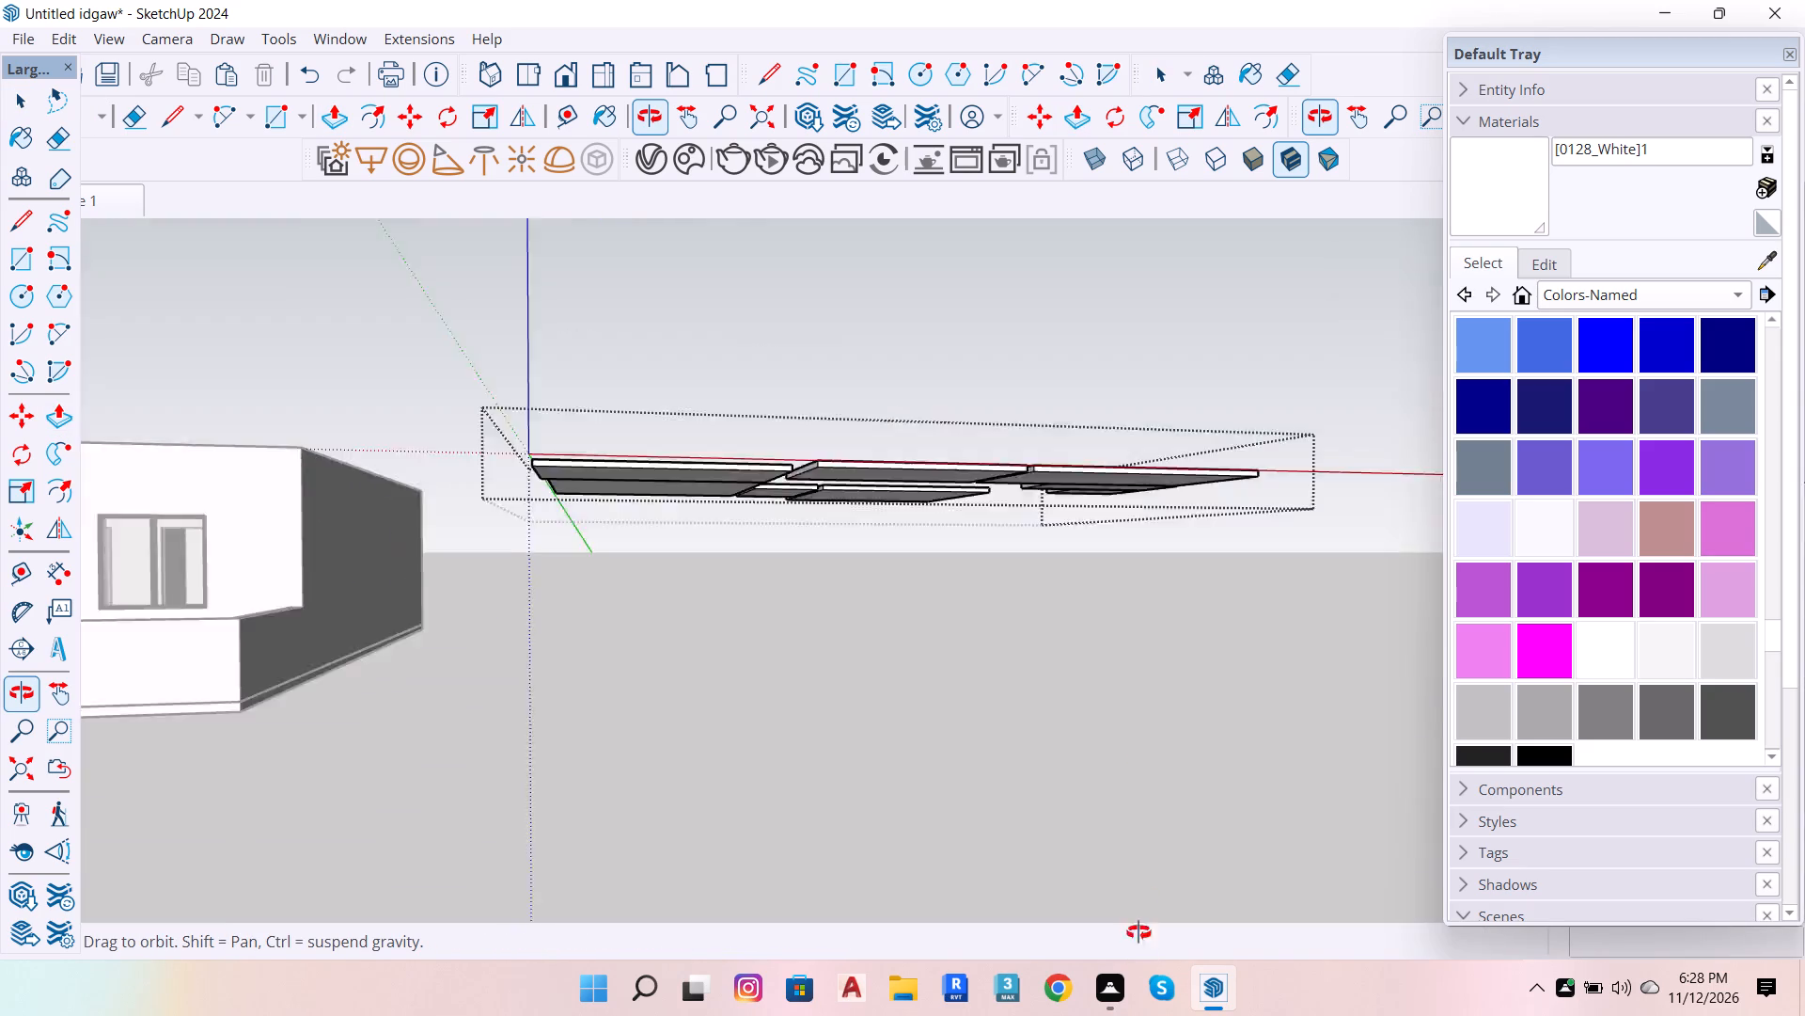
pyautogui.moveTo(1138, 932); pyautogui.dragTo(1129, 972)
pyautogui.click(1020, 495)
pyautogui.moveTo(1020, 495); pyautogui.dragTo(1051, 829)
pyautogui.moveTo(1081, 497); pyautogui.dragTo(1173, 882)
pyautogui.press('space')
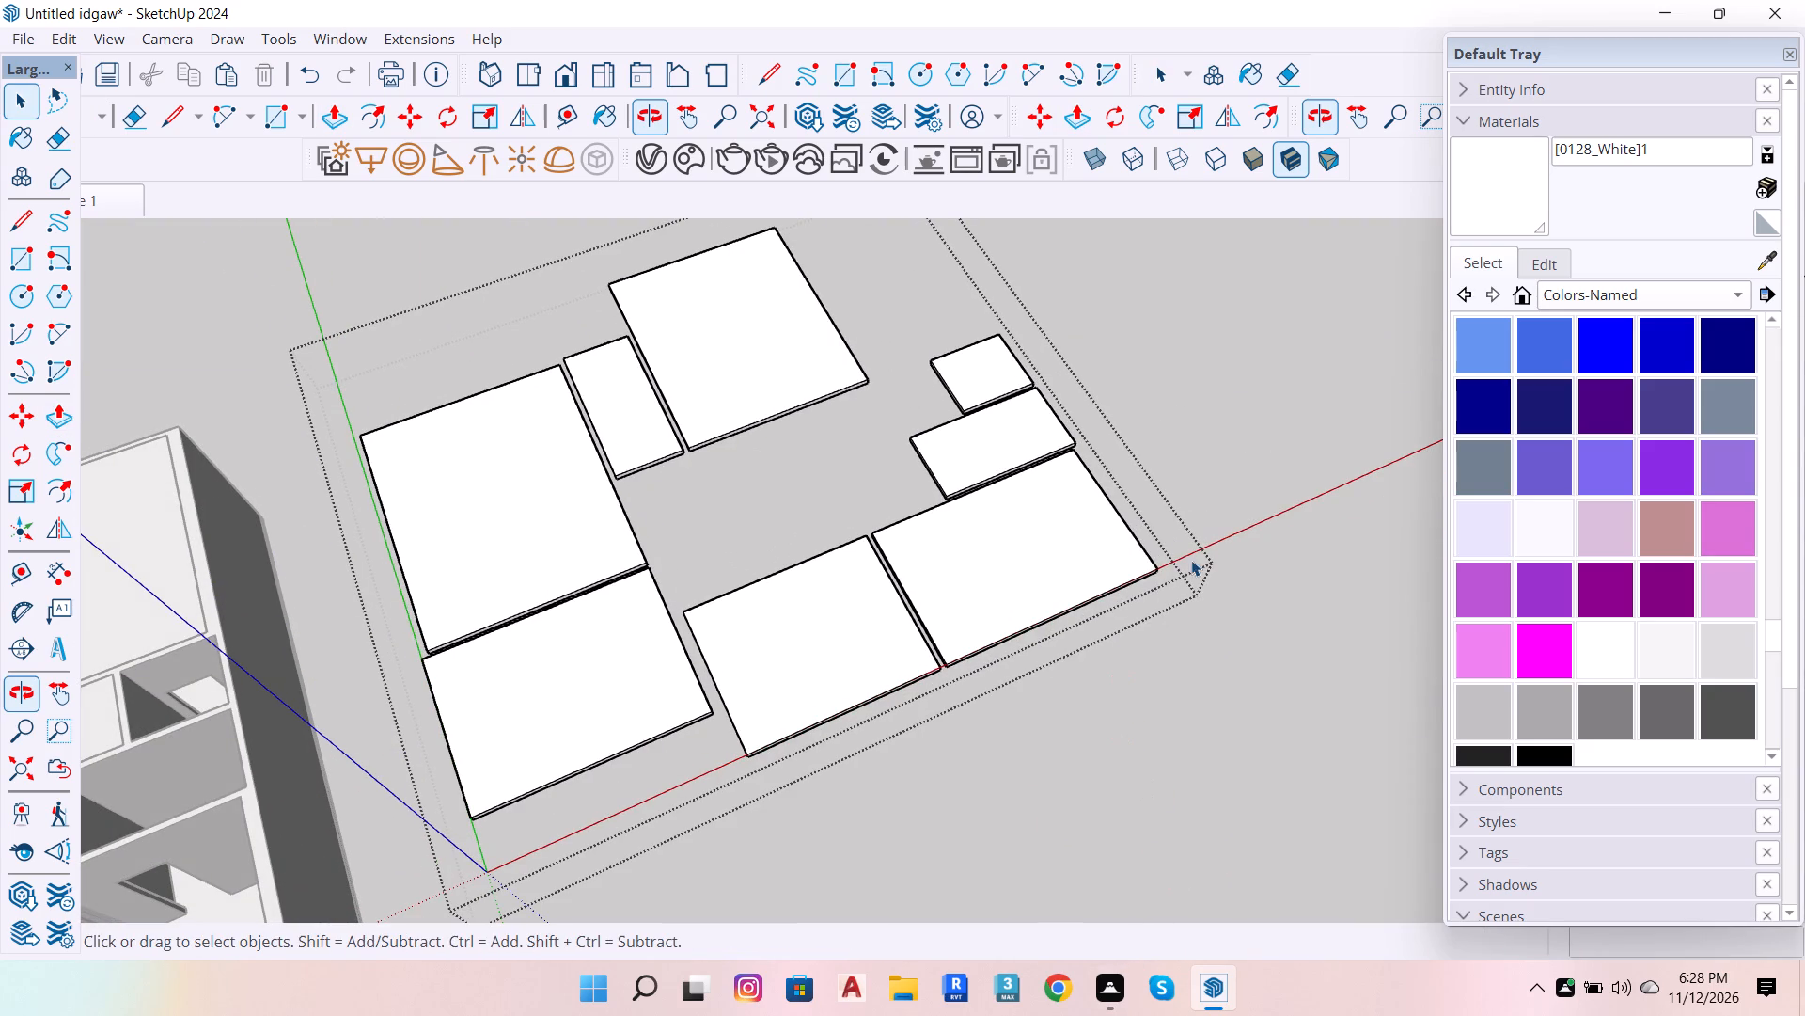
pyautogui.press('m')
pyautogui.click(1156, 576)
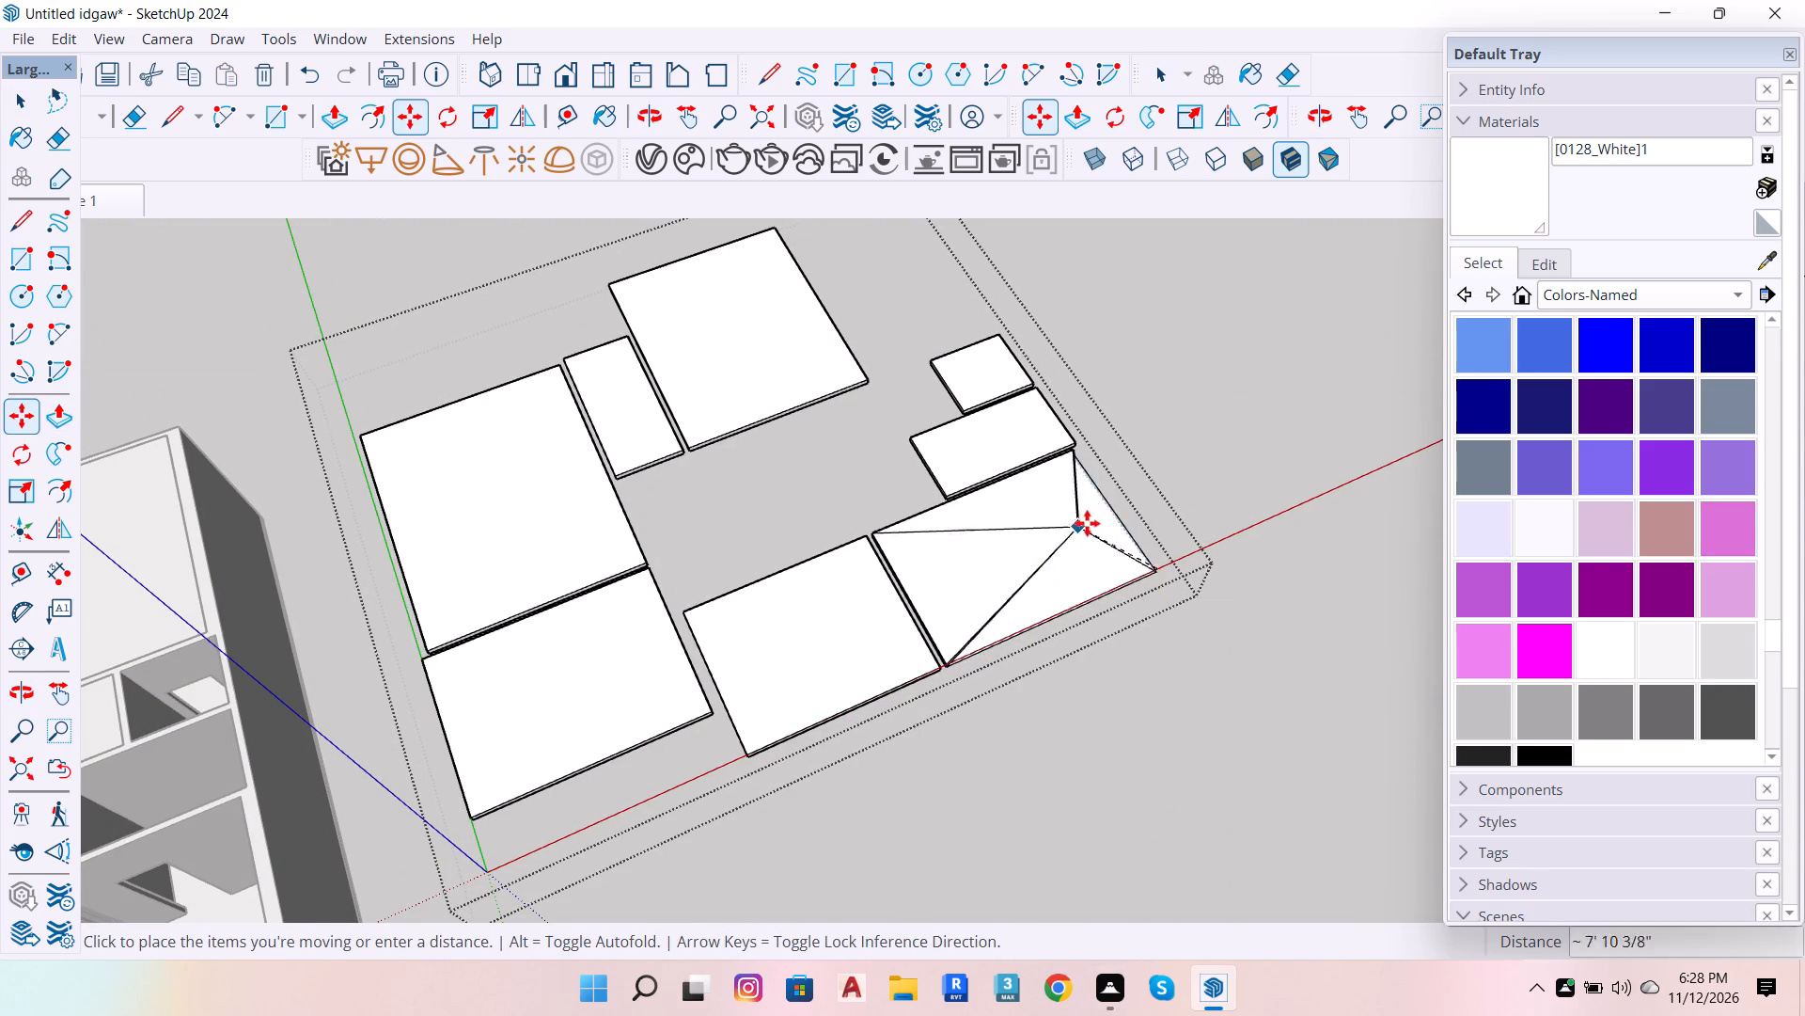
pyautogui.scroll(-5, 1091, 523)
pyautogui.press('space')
# Close the group and move the thickened ceiling slabs back onto the house, snapping their front corner to the matching inner wall corner.
pyautogui.click(1213, 508)
pyautogui.click(1119, 536)
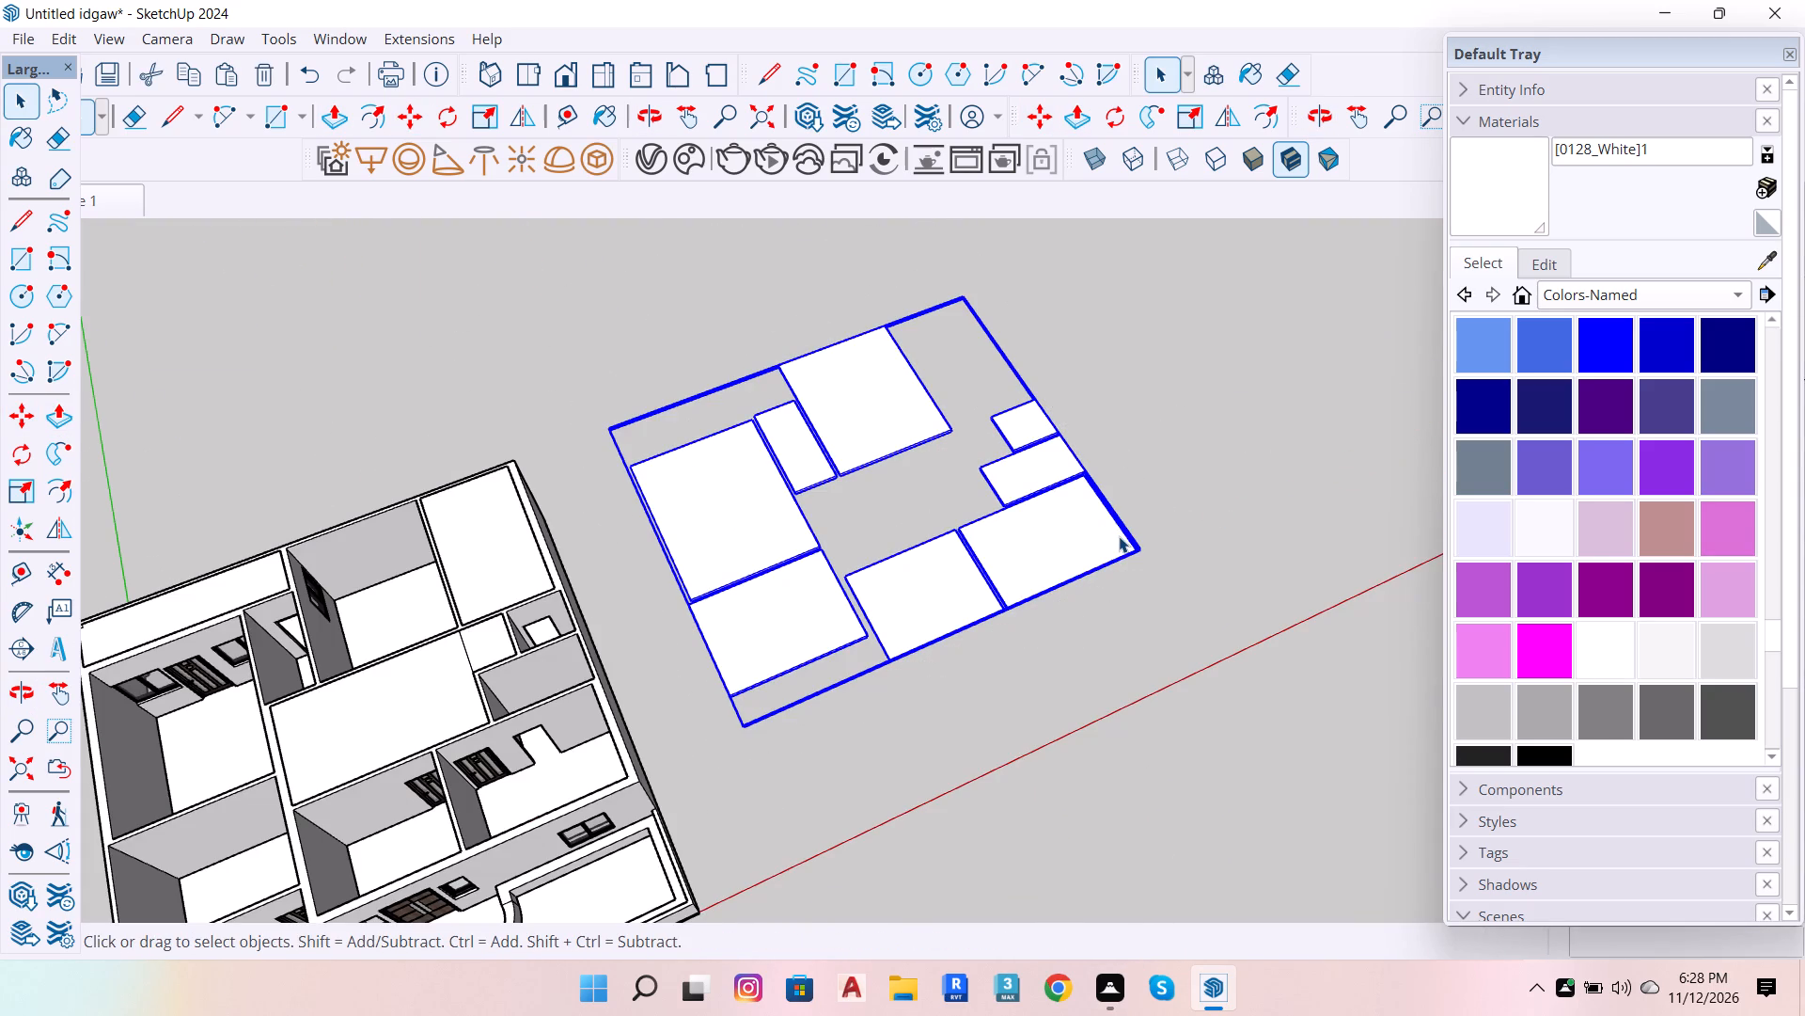
pyautogui.press('m')
pyautogui.scroll(20, 1138, 540)
pyautogui.scroll(3, 1115, 570)
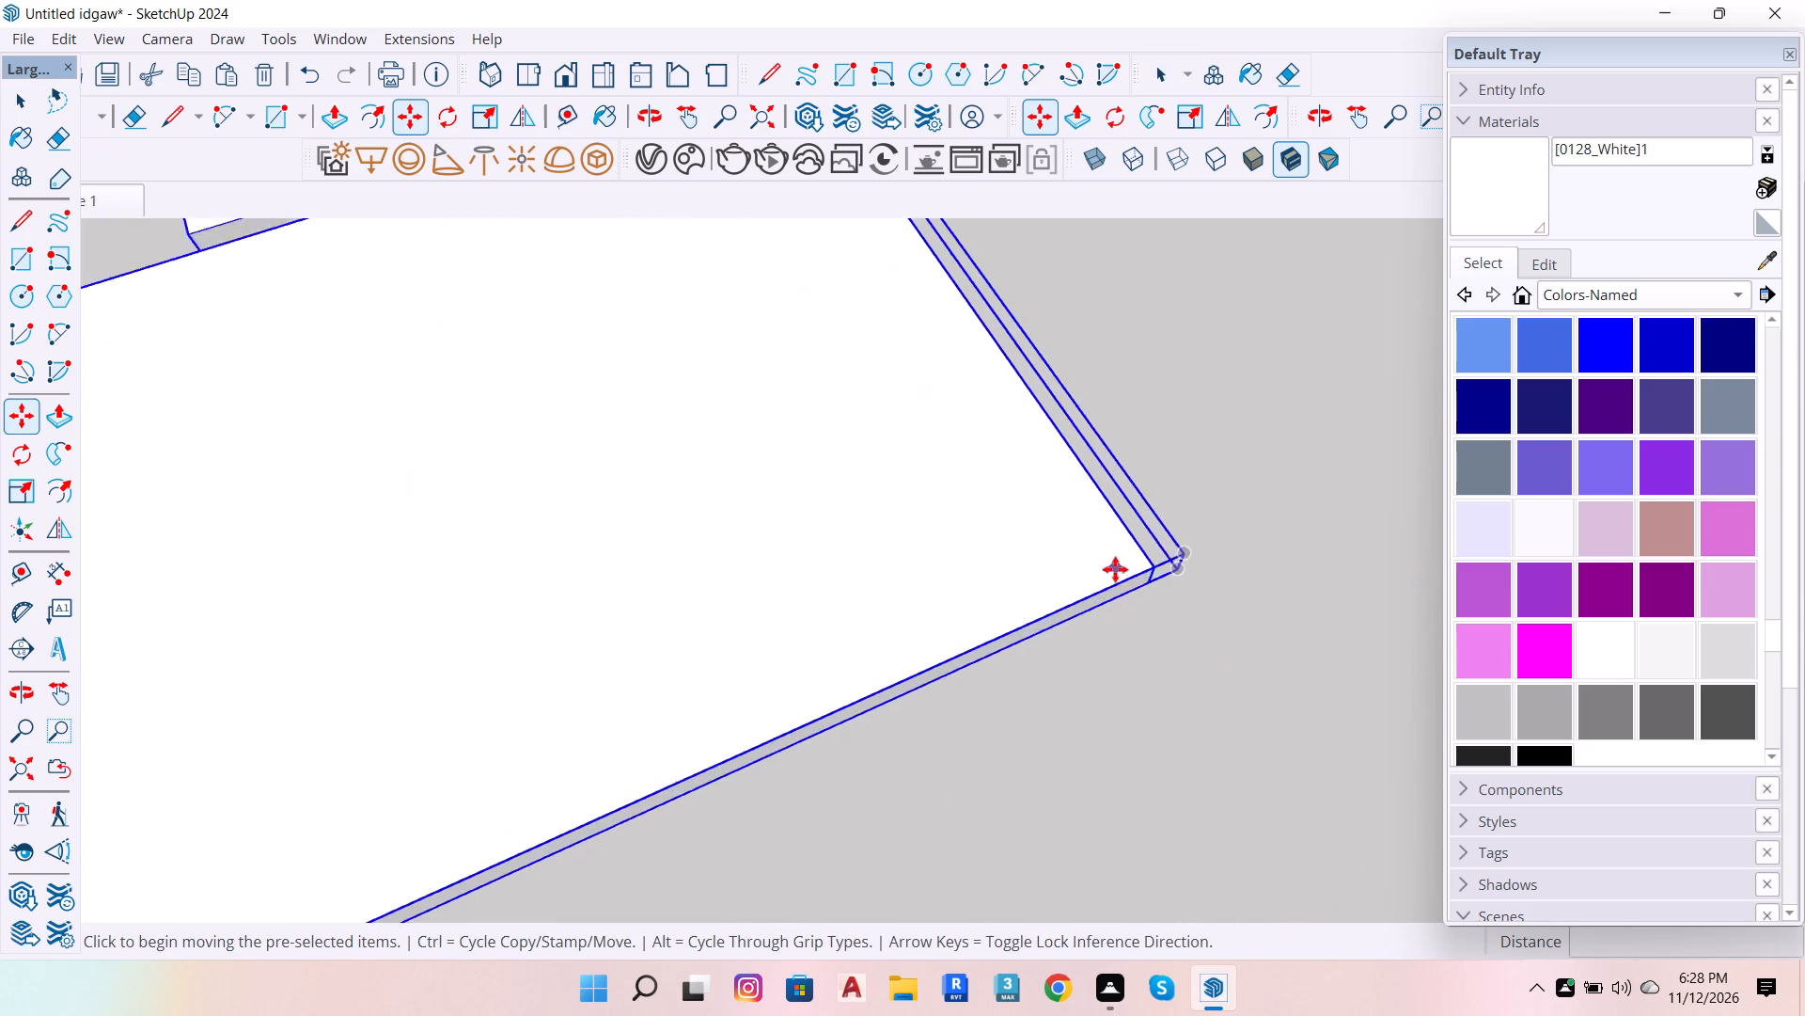
pyautogui.scroll(4, 1115, 569)
pyautogui.click(1169, 562)
pyautogui.scroll(-7, 1301, 465)
pyautogui.scroll(-20, 1318, 484)
pyautogui.scroll(-8, 1318, 484)
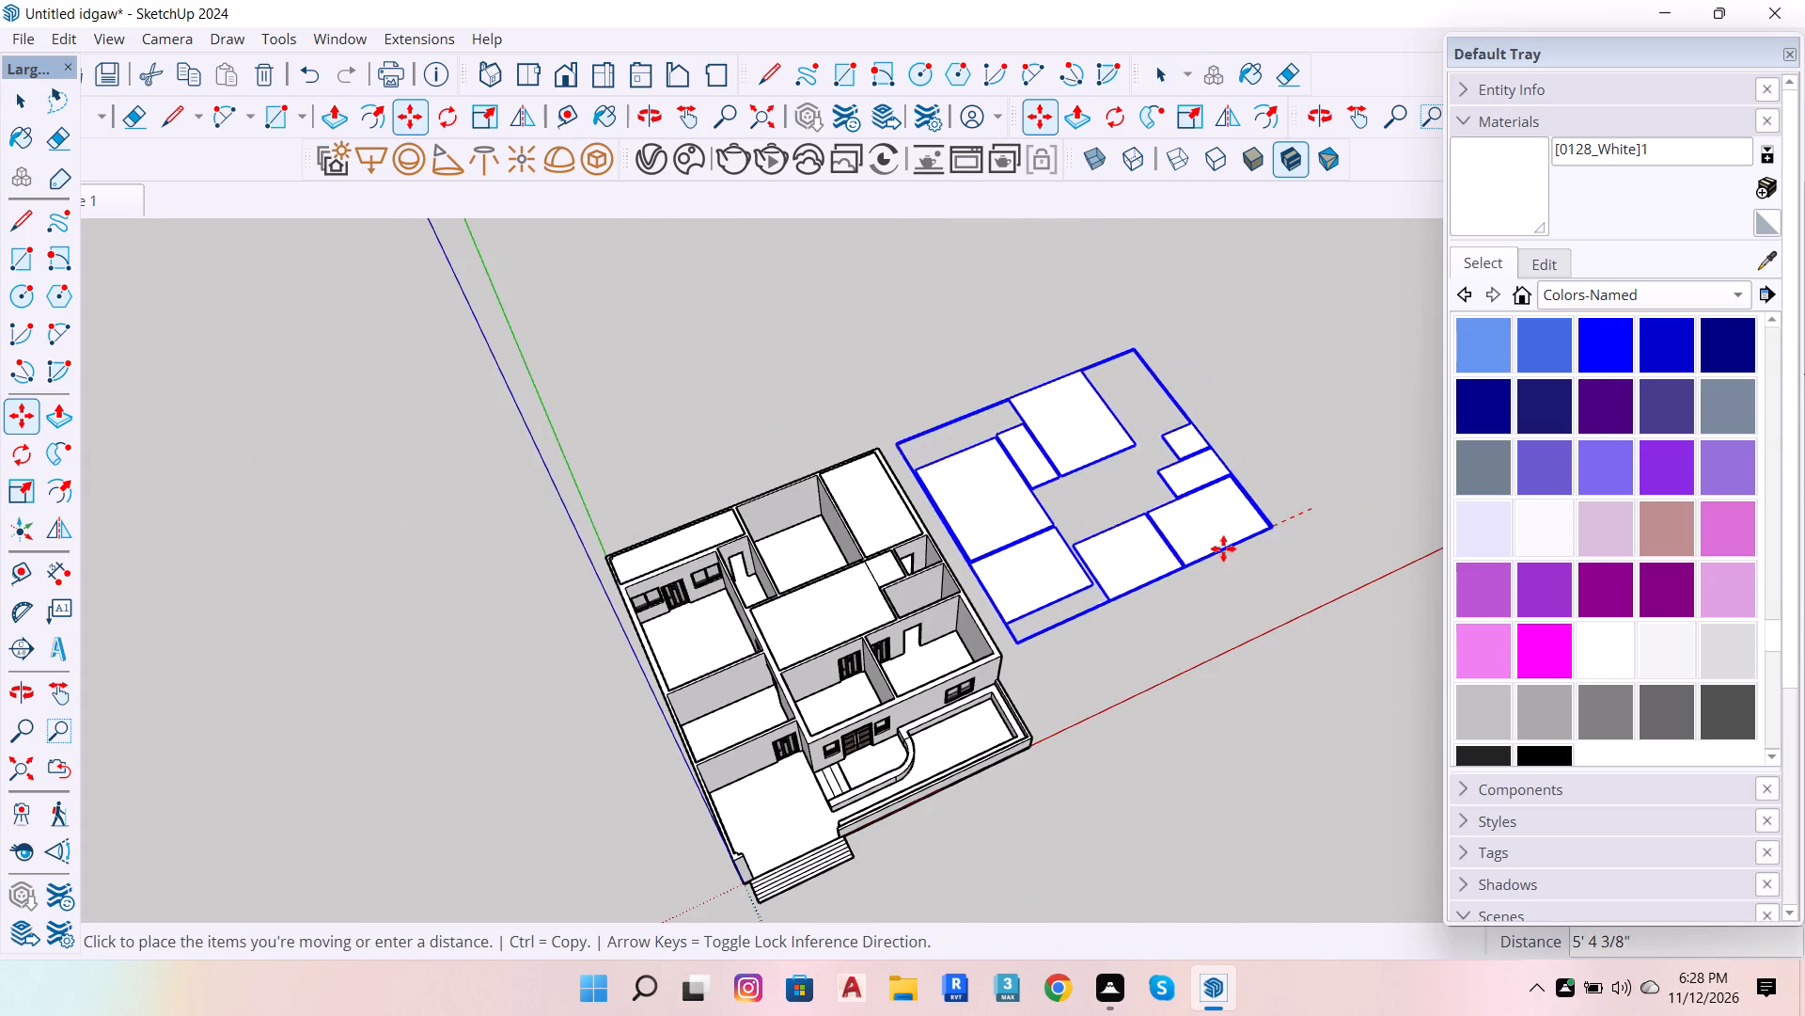
pyautogui.scroll(-6, 1046, 601)
pyautogui.scroll(6, 1053, 643)
pyautogui.scroll(4, 972, 616)
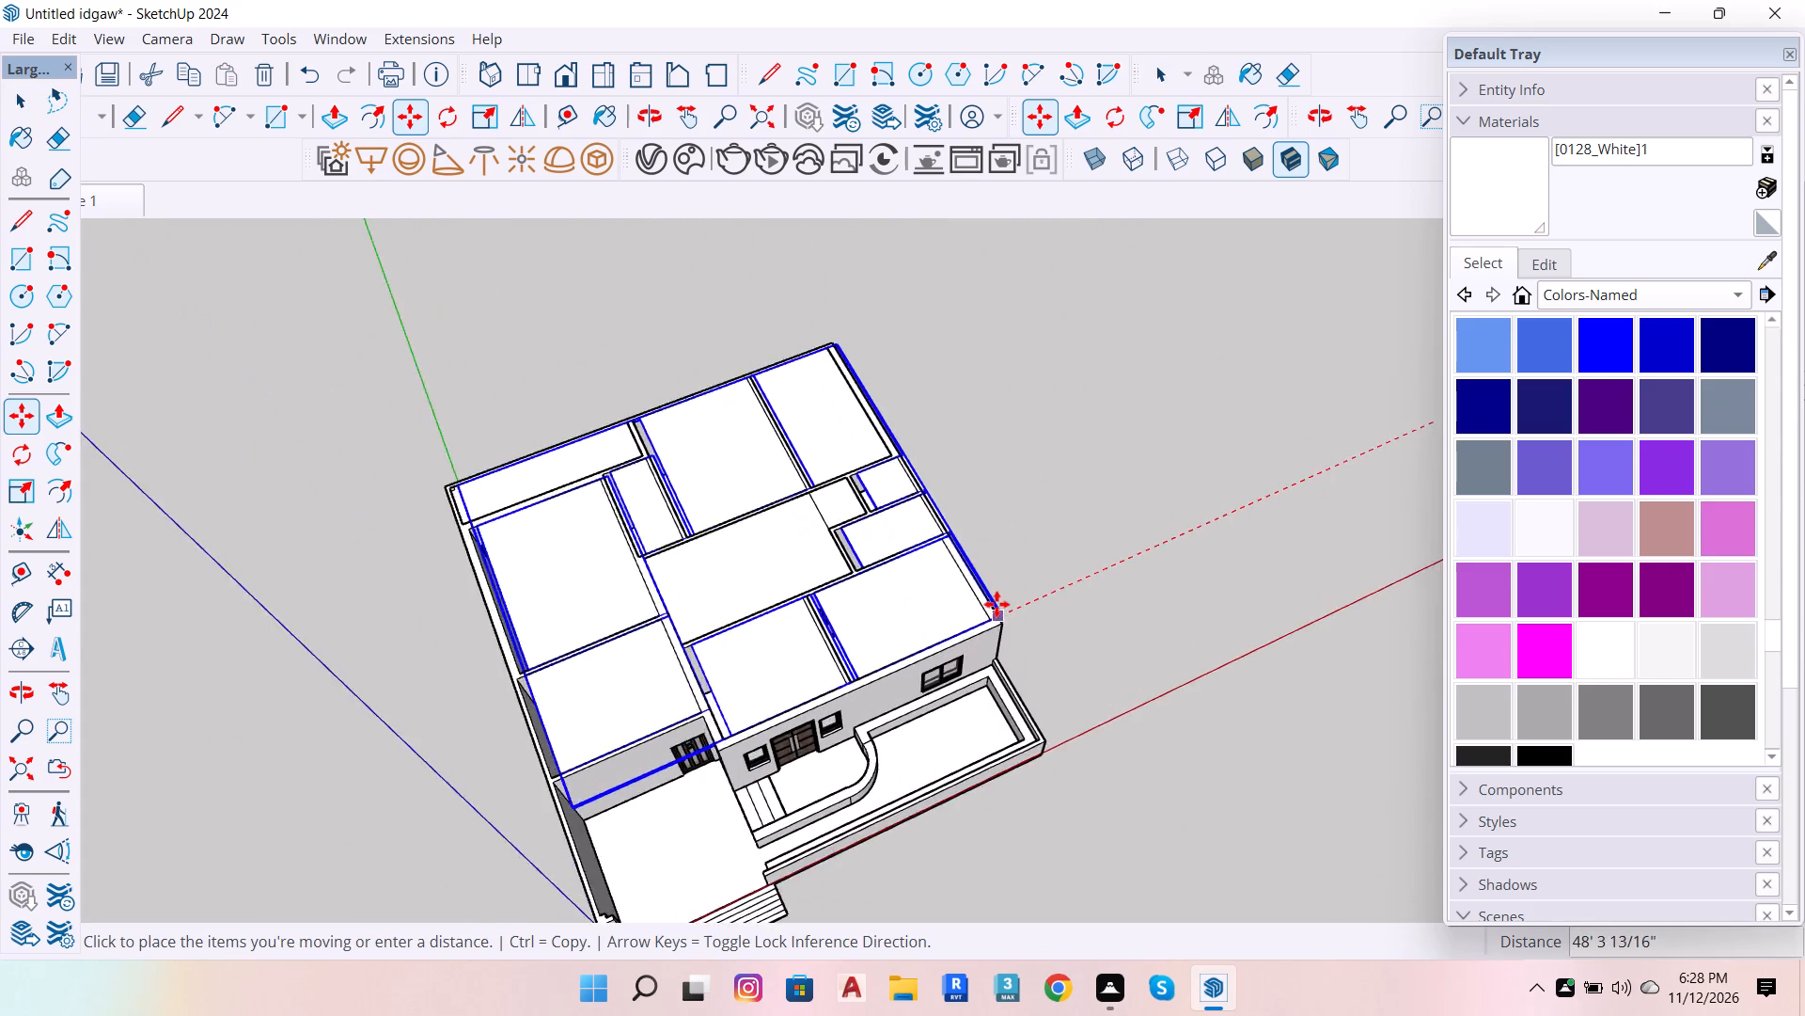
pyautogui.scroll(6, 997, 607)
pyautogui.click(981, 631)
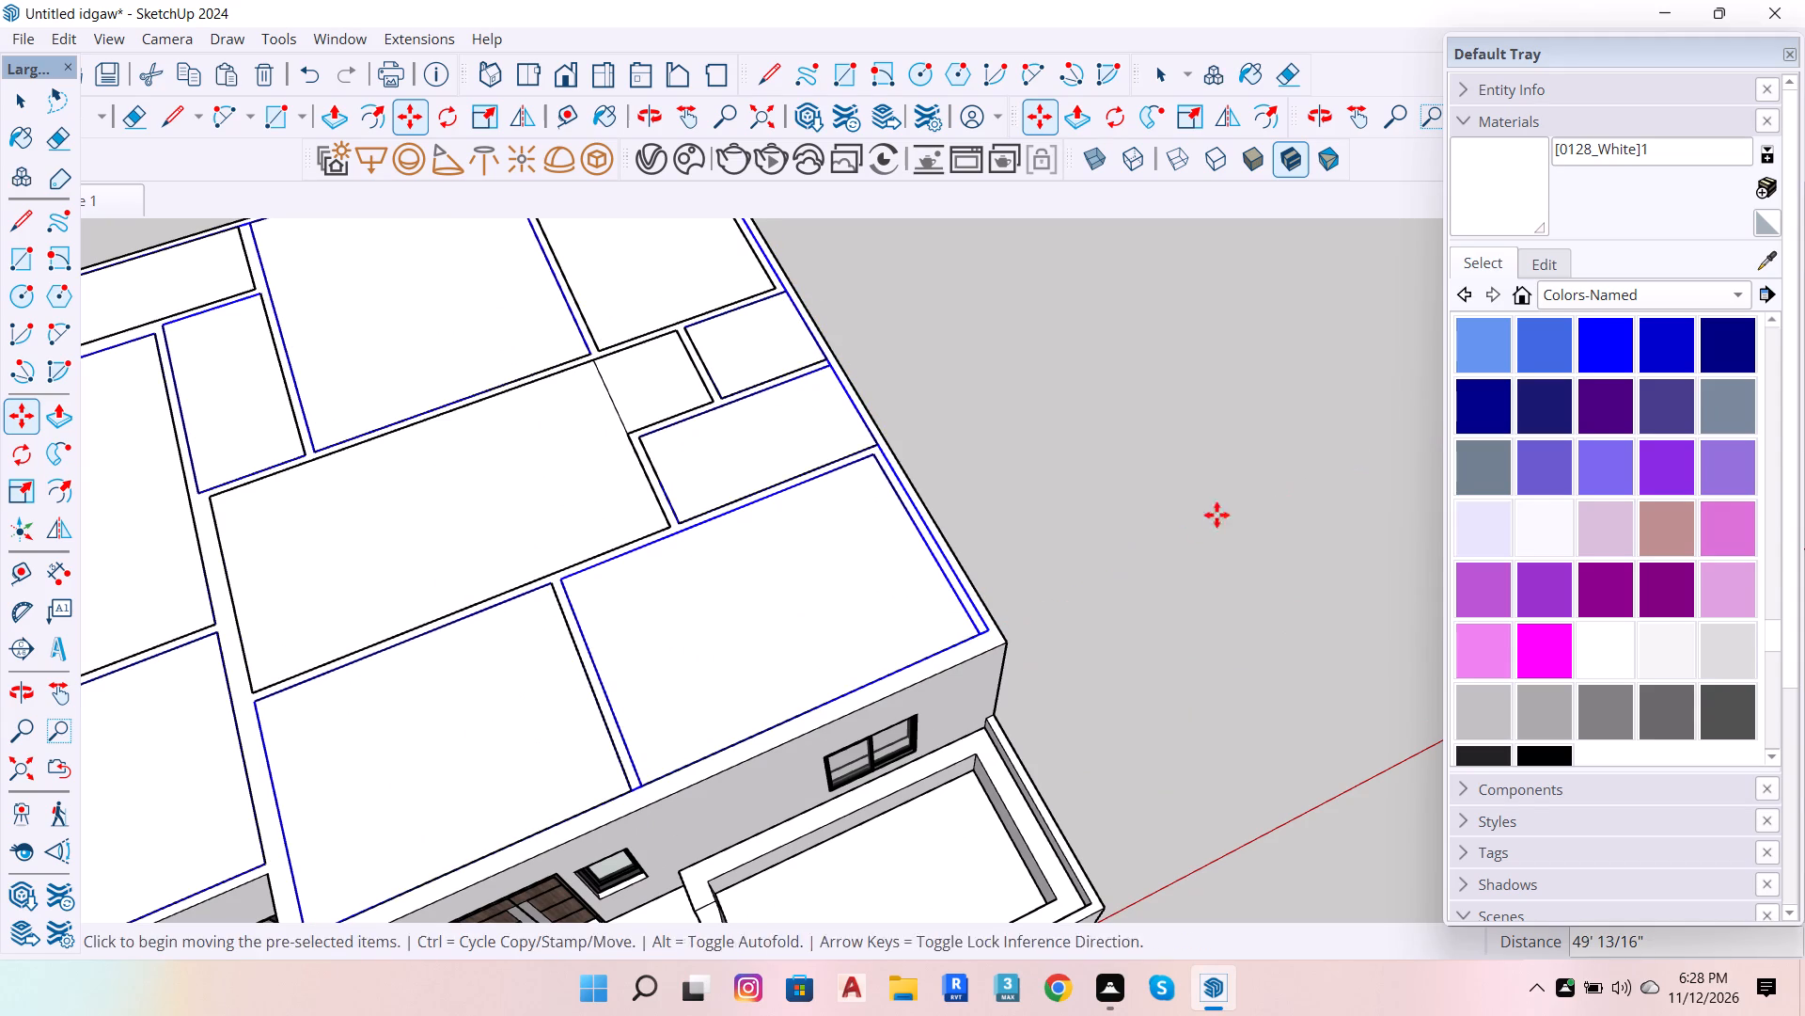
pyautogui.scroll(-6, 1216, 515)
pyautogui.press('space')
pyautogui.tripleClick(1215, 519)
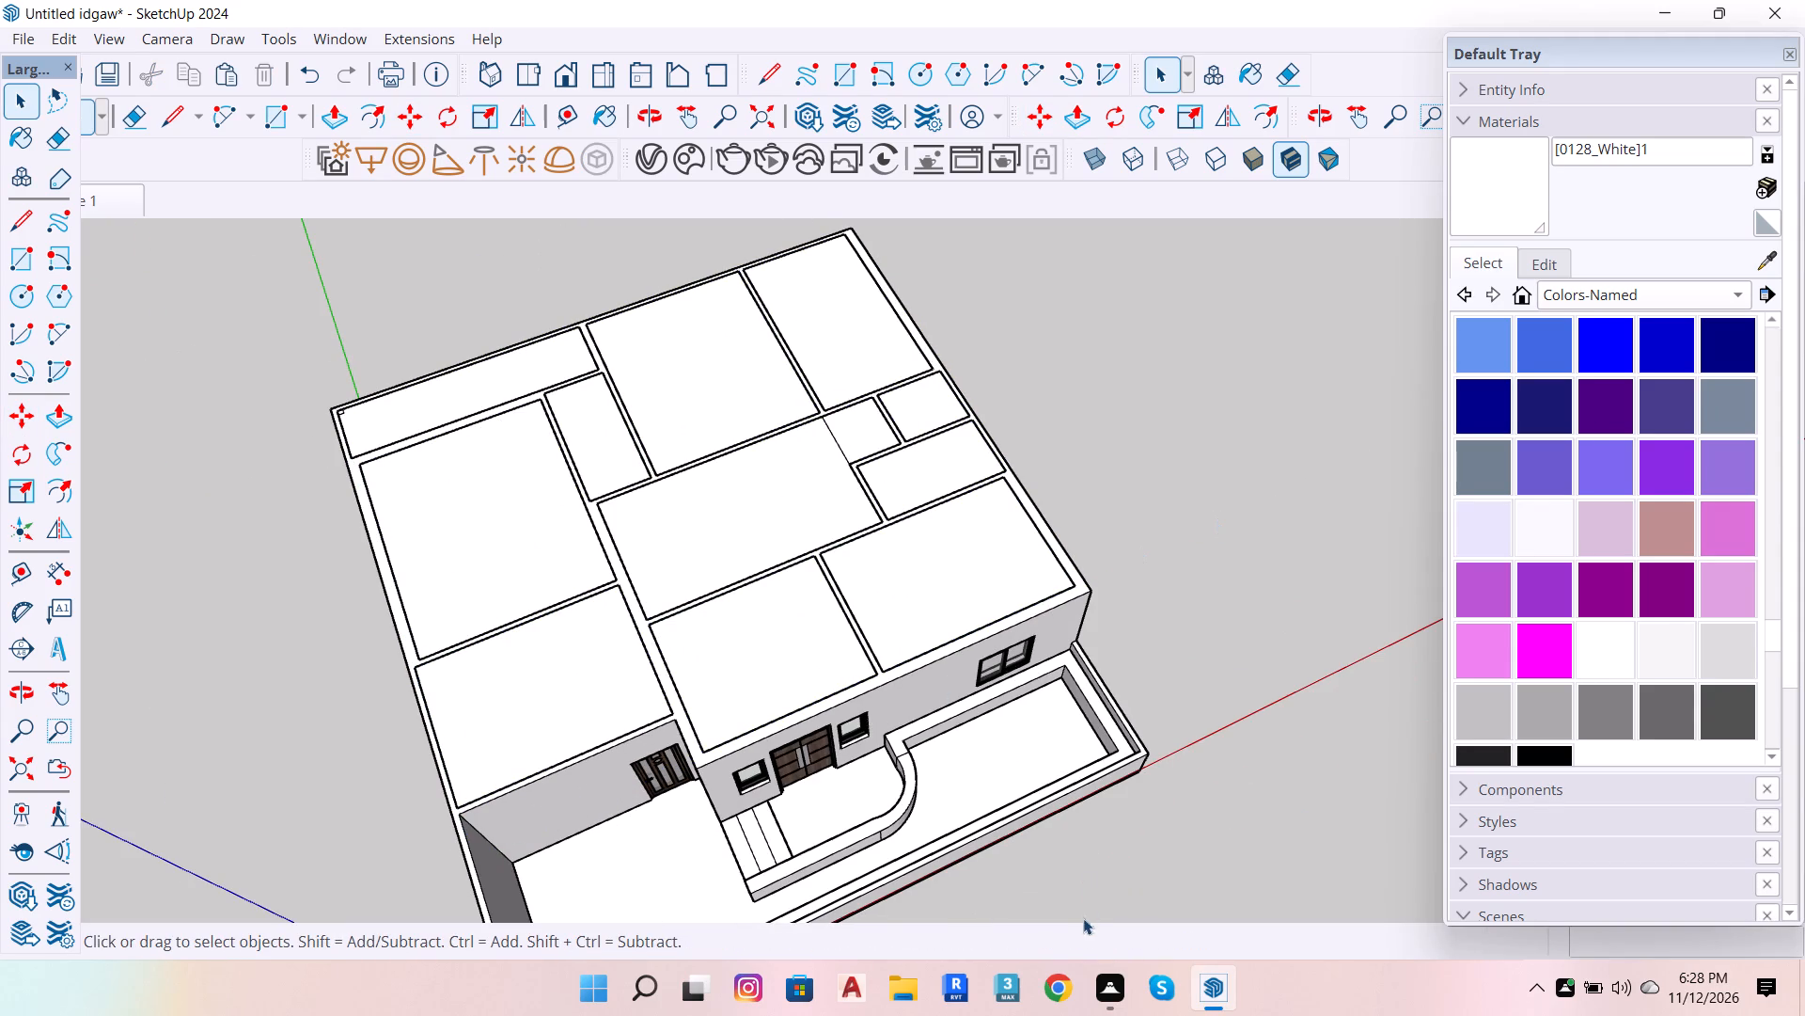
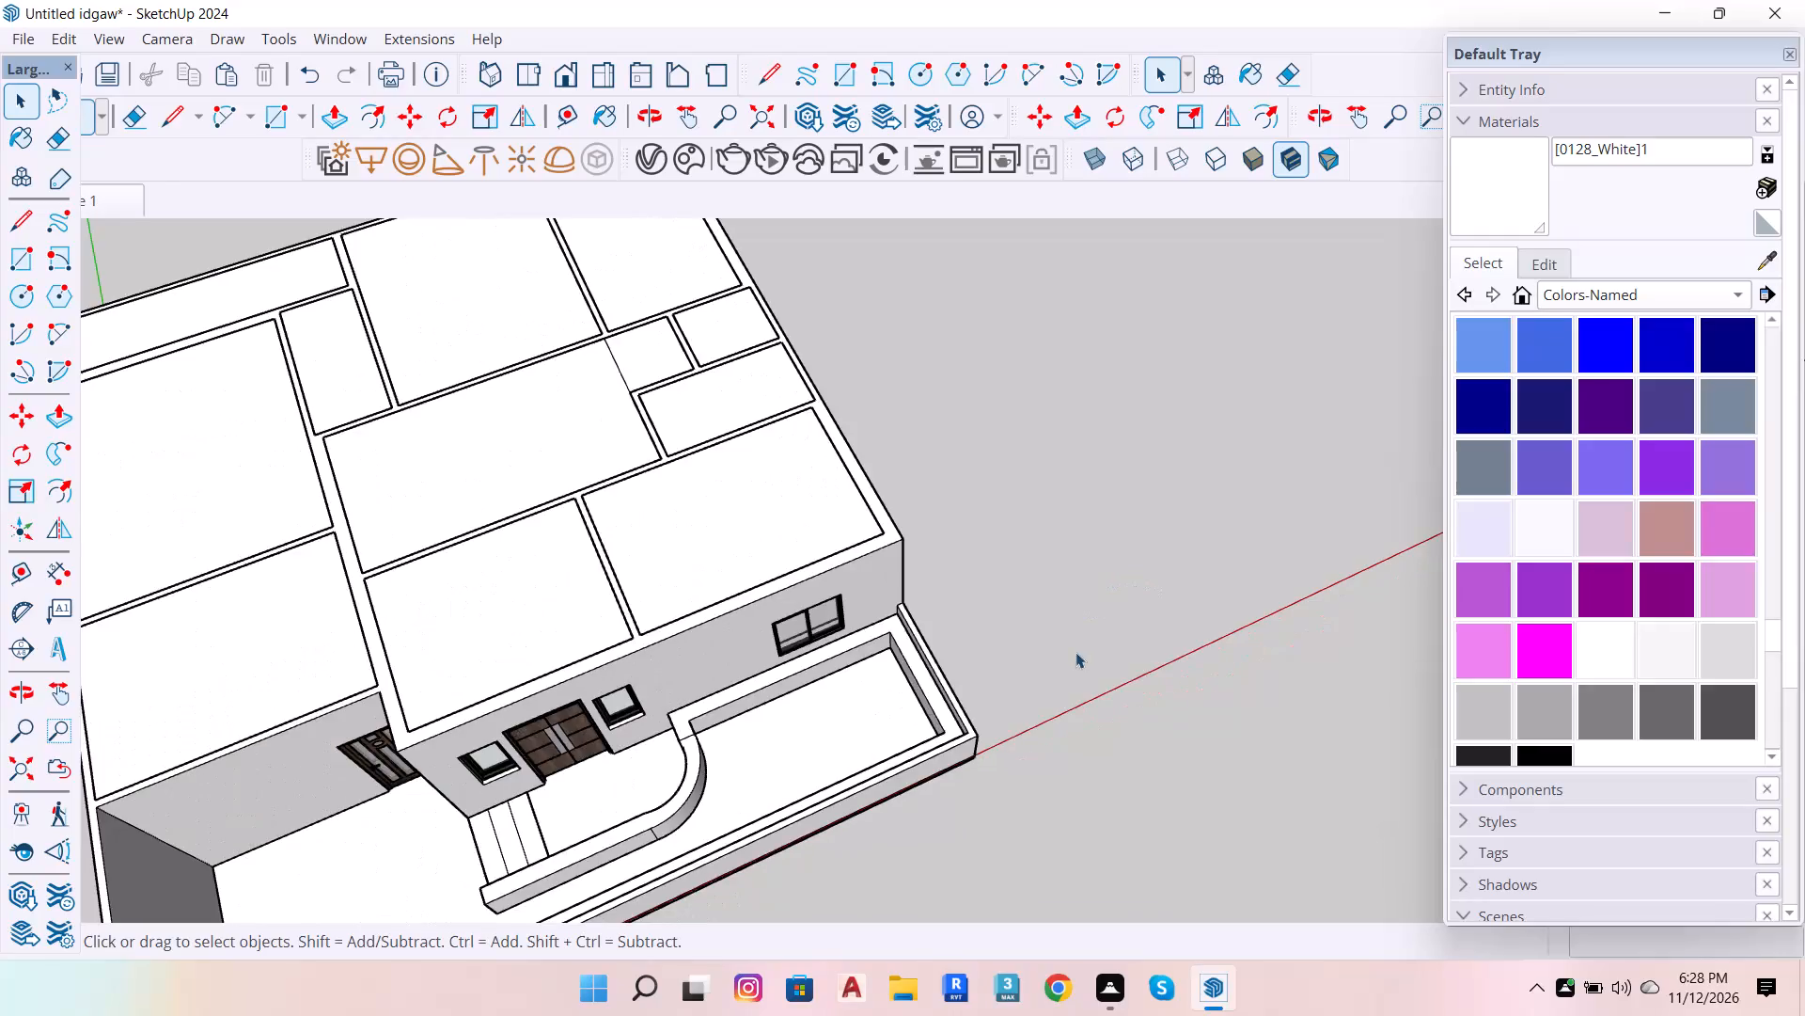
# Render a close front view of the main entrance door and its two side windows with V-Ray, and close the result.
pyautogui.scroll(-6, 1054, 659)
pyautogui.scroll(7, 922, 573)
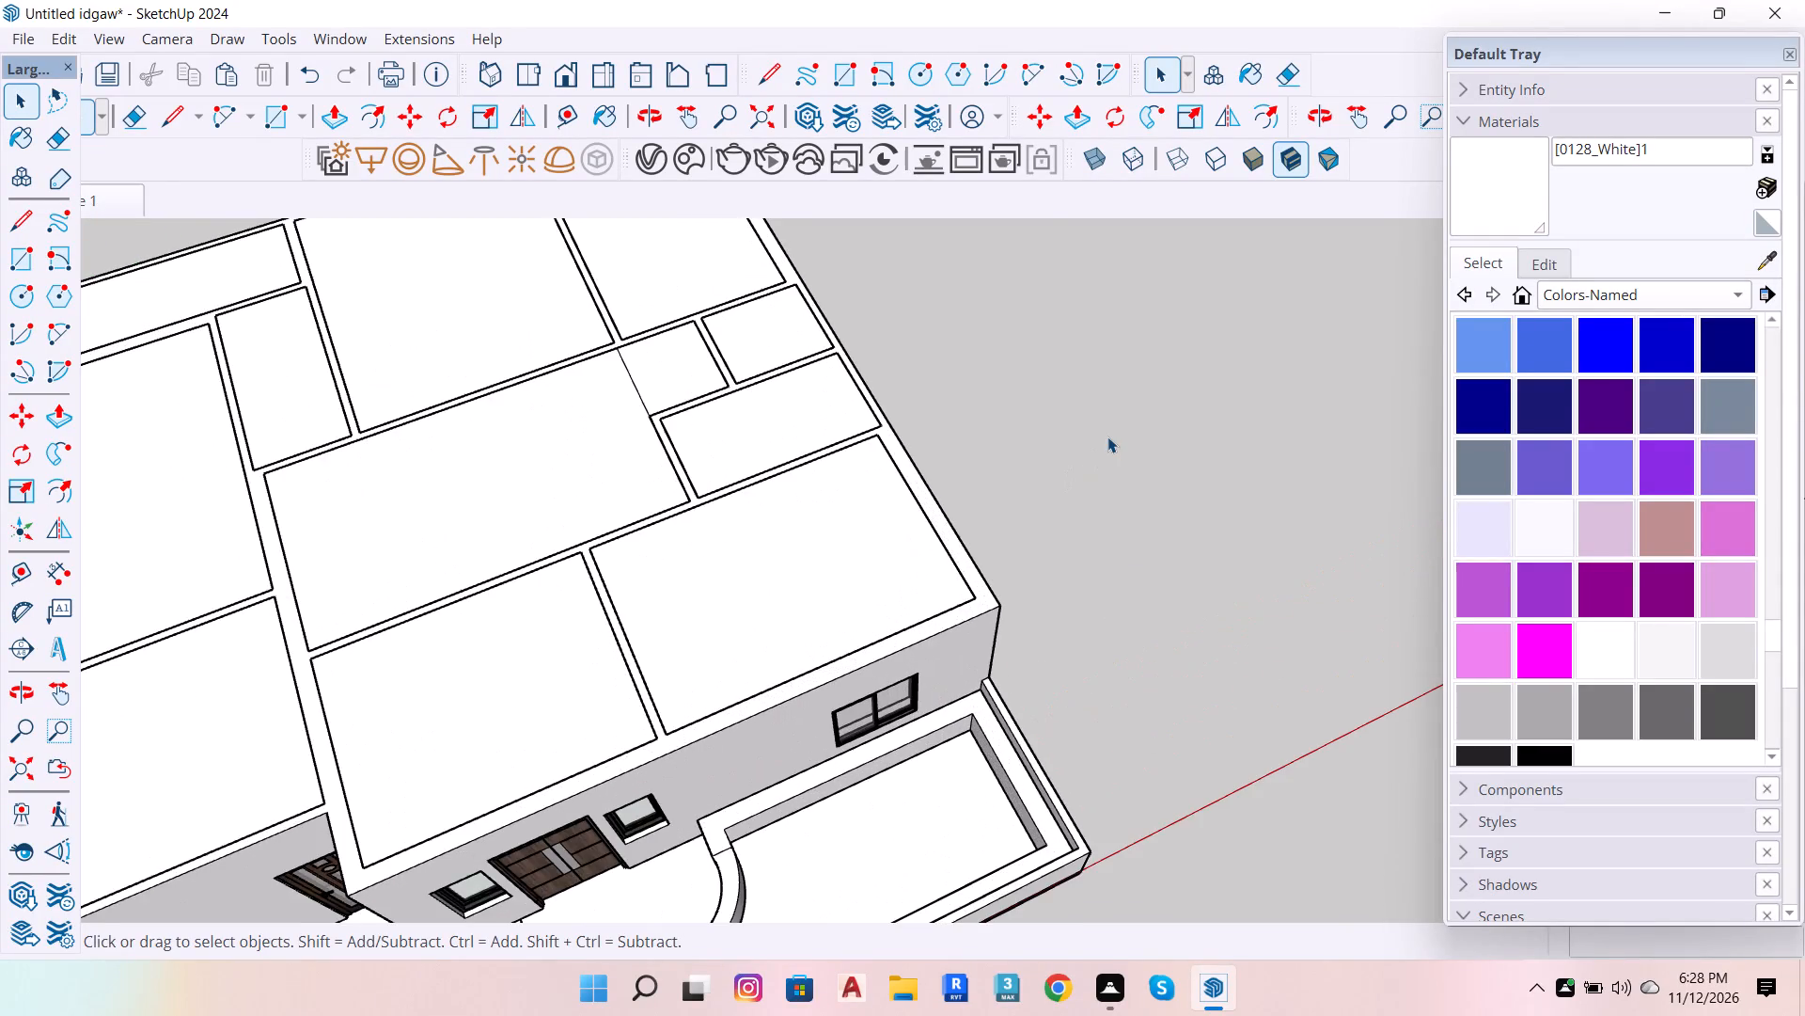
pyautogui.scroll(6, 1107, 437)
pyautogui.scroll(-14, 1109, 435)
pyautogui.scroll(6, 911, 676)
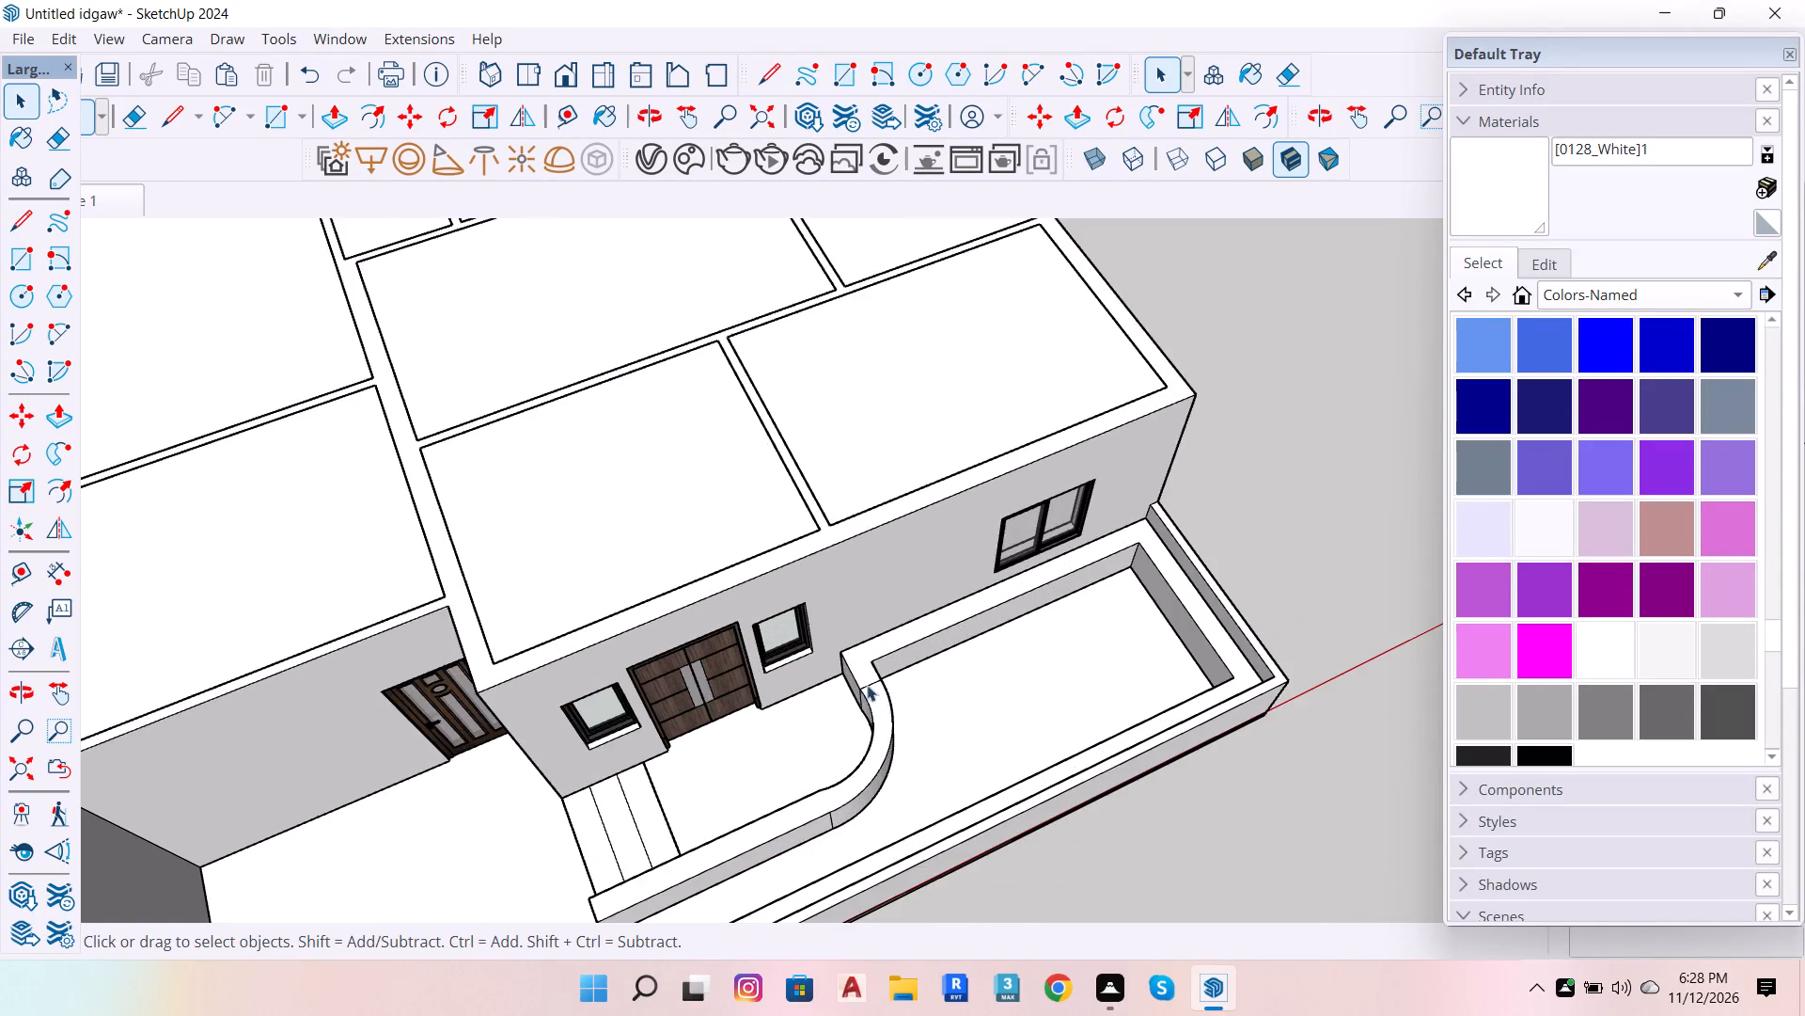
pyautogui.scroll(5, 758, 664)
pyautogui.scroll(-7, 960, 596)
pyautogui.scroll(5, 822, 654)
pyautogui.press('o')
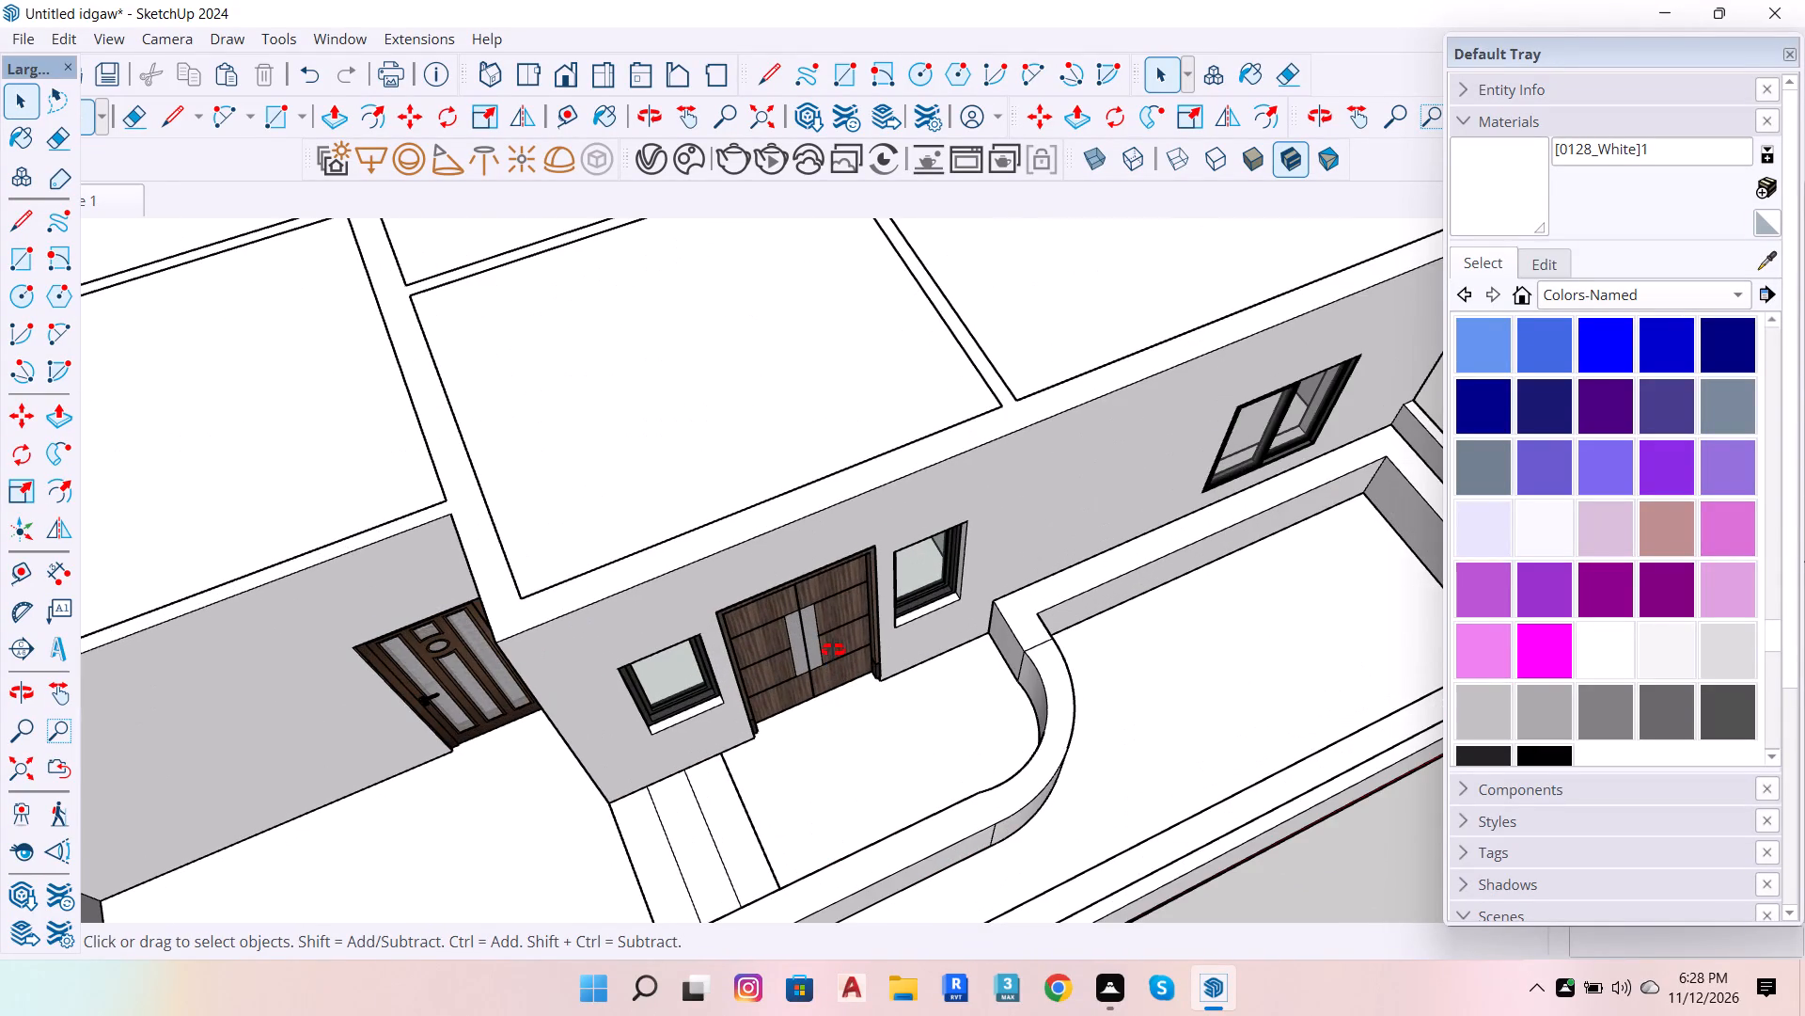
pyautogui.moveTo(824, 638); pyautogui.dragTo(696, 351)
pyautogui.scroll(5, 823, 448)
pyautogui.moveTo(807, 436); pyautogui.dragTo(721, 297)
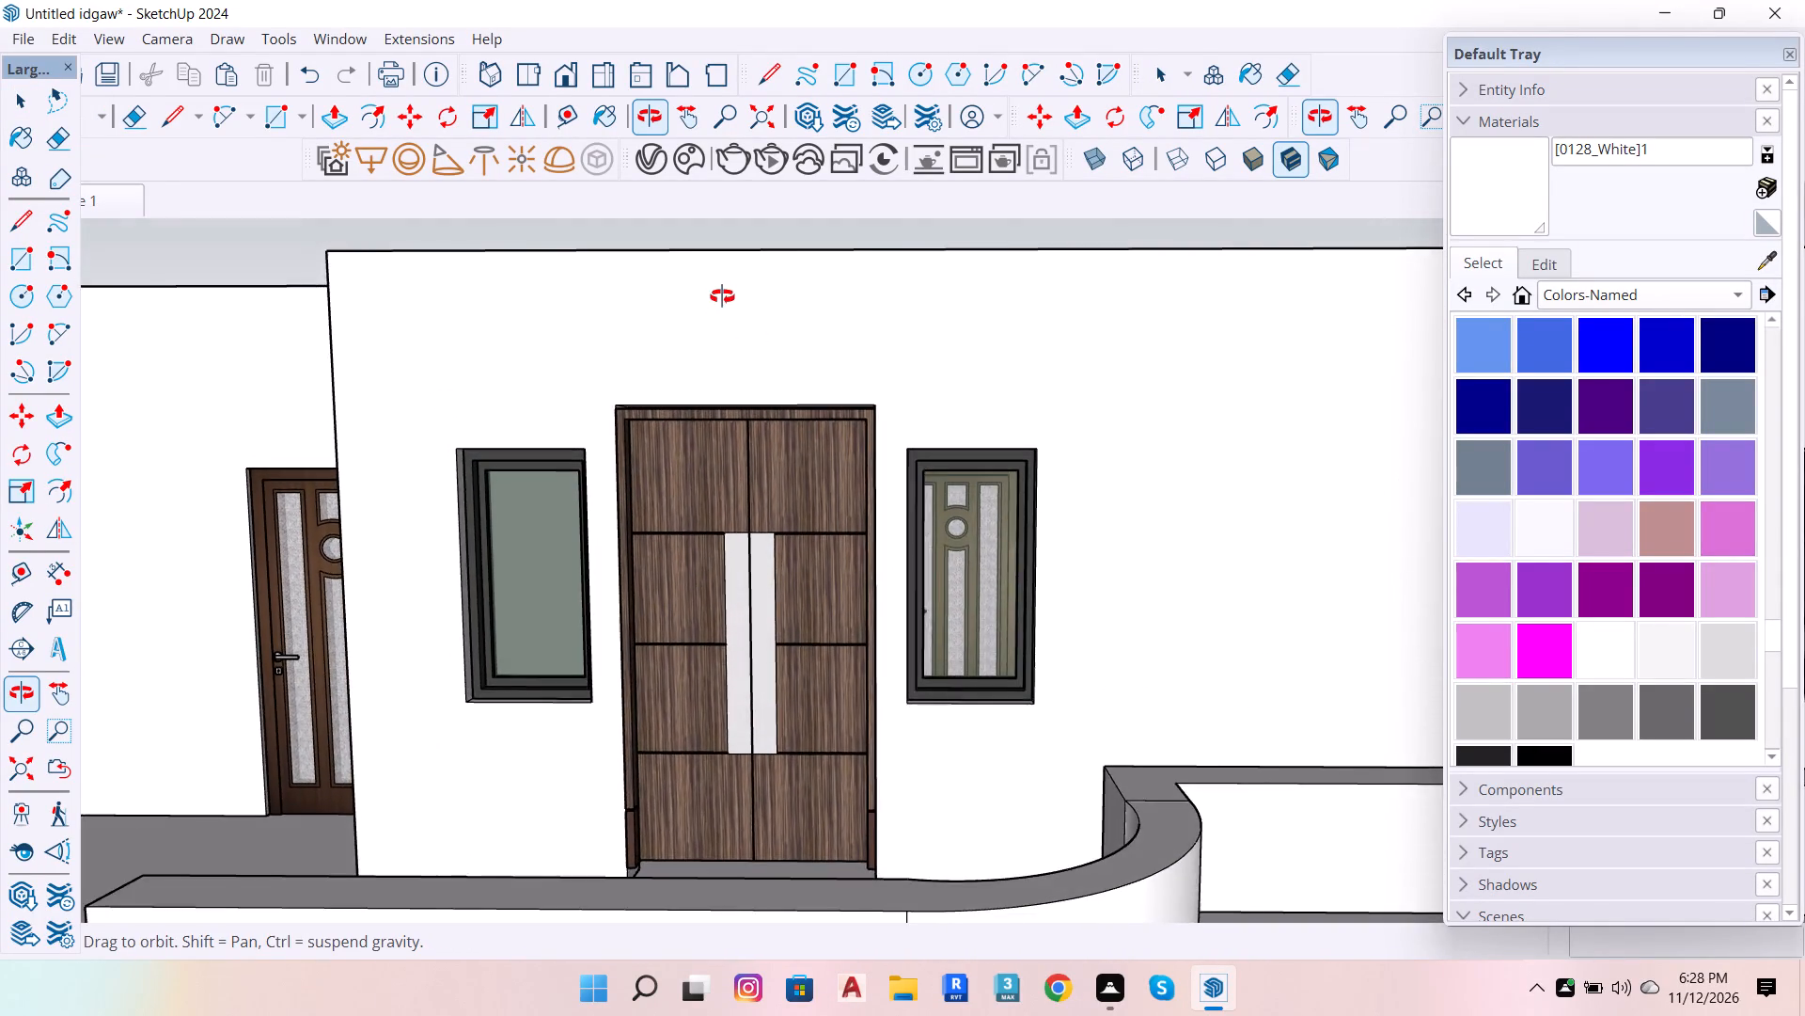
pyautogui.scroll(4, 798, 400)
pyautogui.scroll(-6, 944, 459)
pyautogui.moveTo(937, 525); pyautogui.dragTo(894, 474)
pyautogui.scroll(6, 994, 518)
pyautogui.scroll(-4, 1104, 505)
pyautogui.scroll(2, 891, 529)
pyautogui.moveTo(908, 506); pyautogui.dragTo(917, 537)
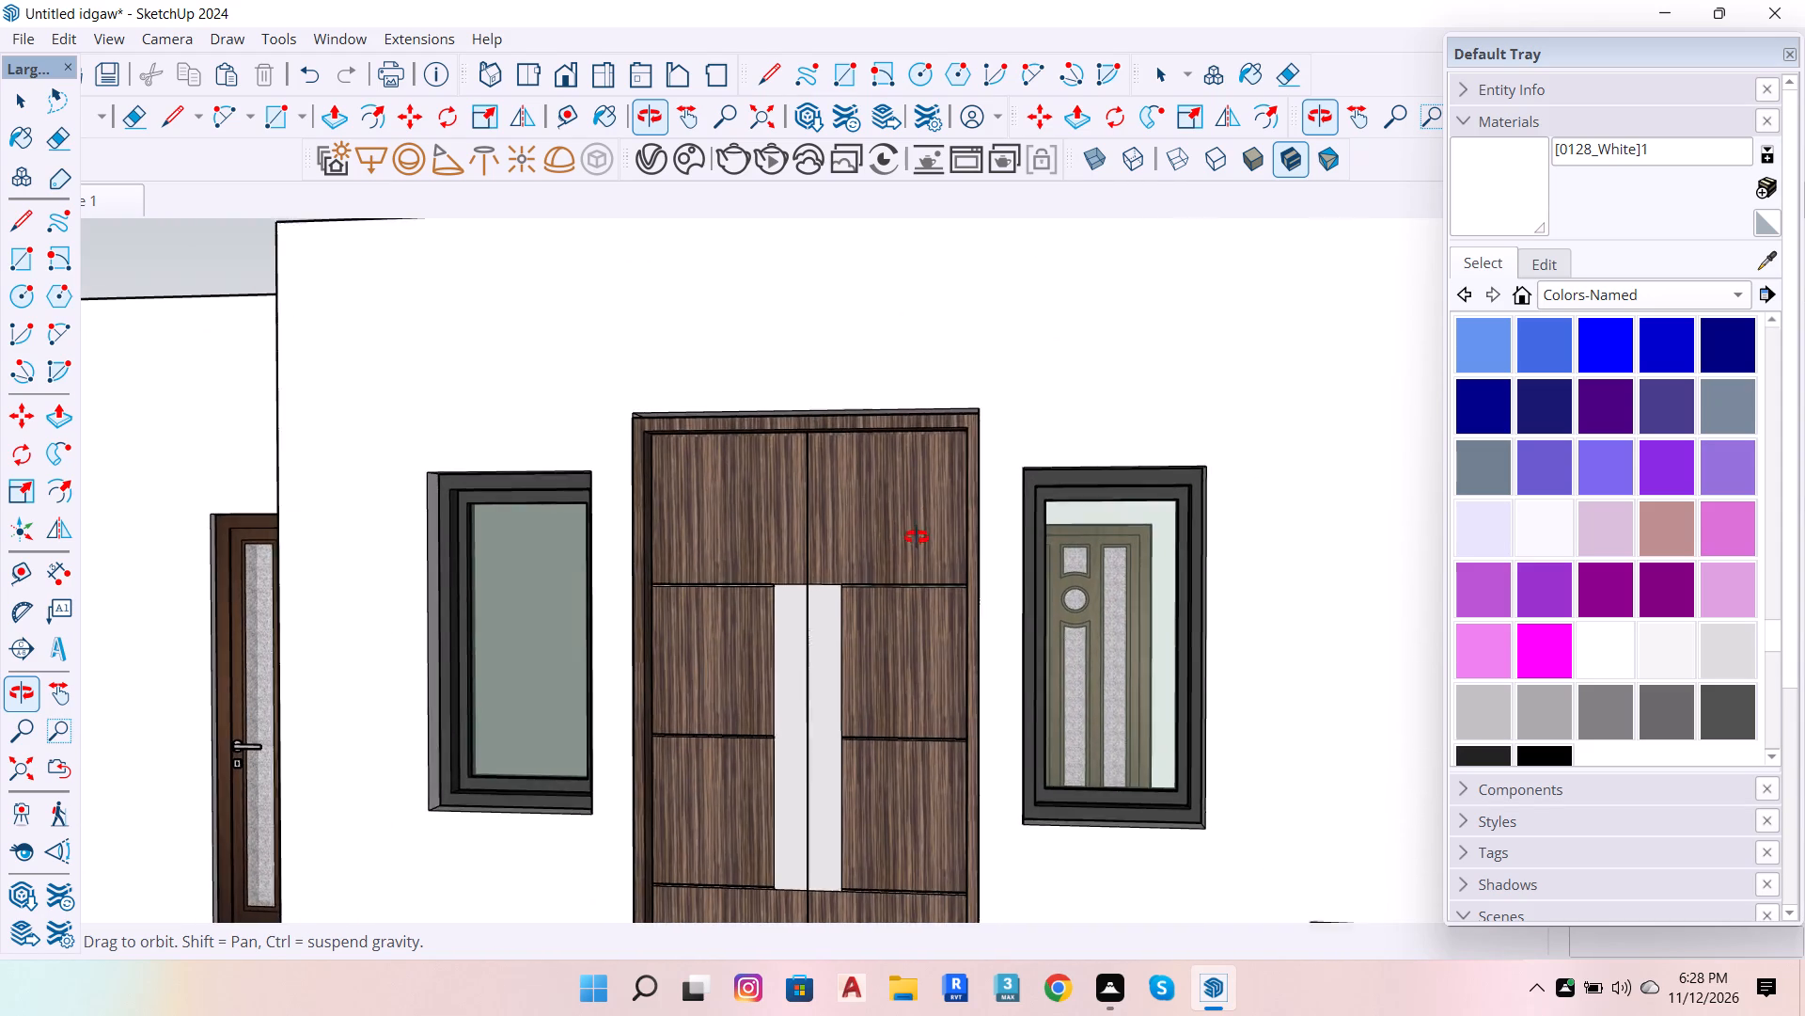
pyautogui.moveTo(917, 537); pyautogui.dragTo(906, 494)
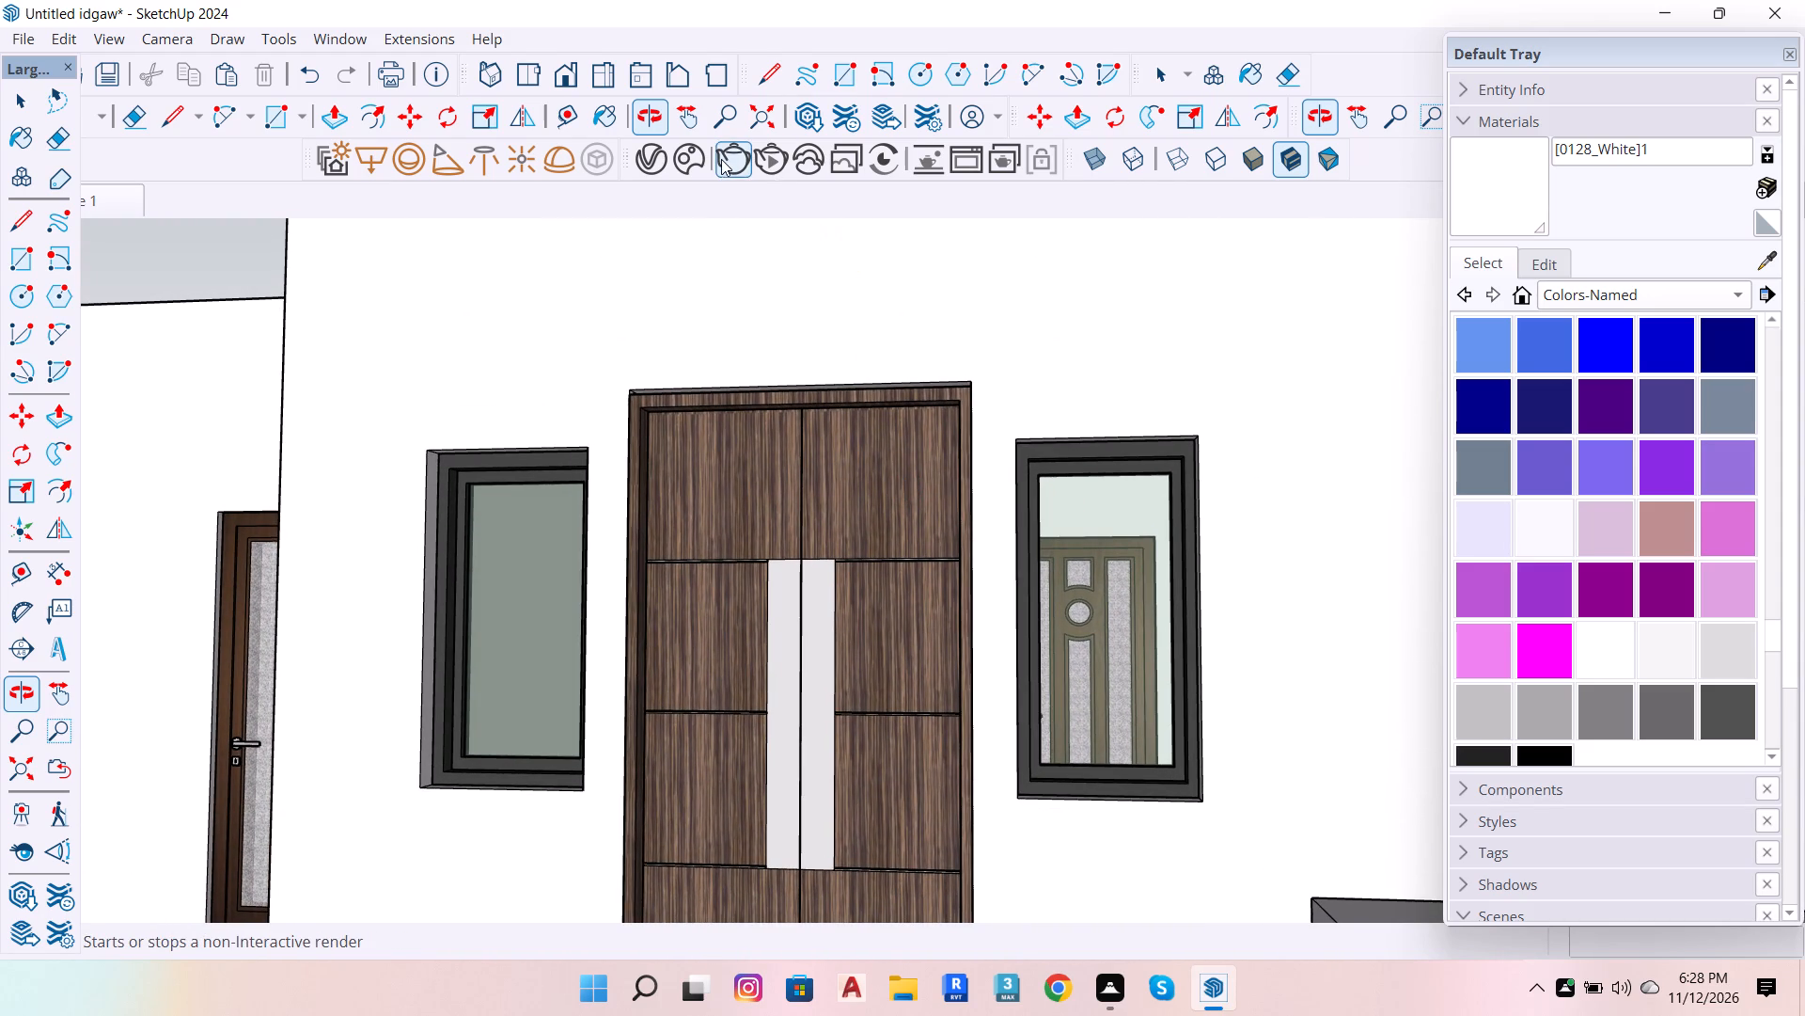
pyautogui.click(738, 155)
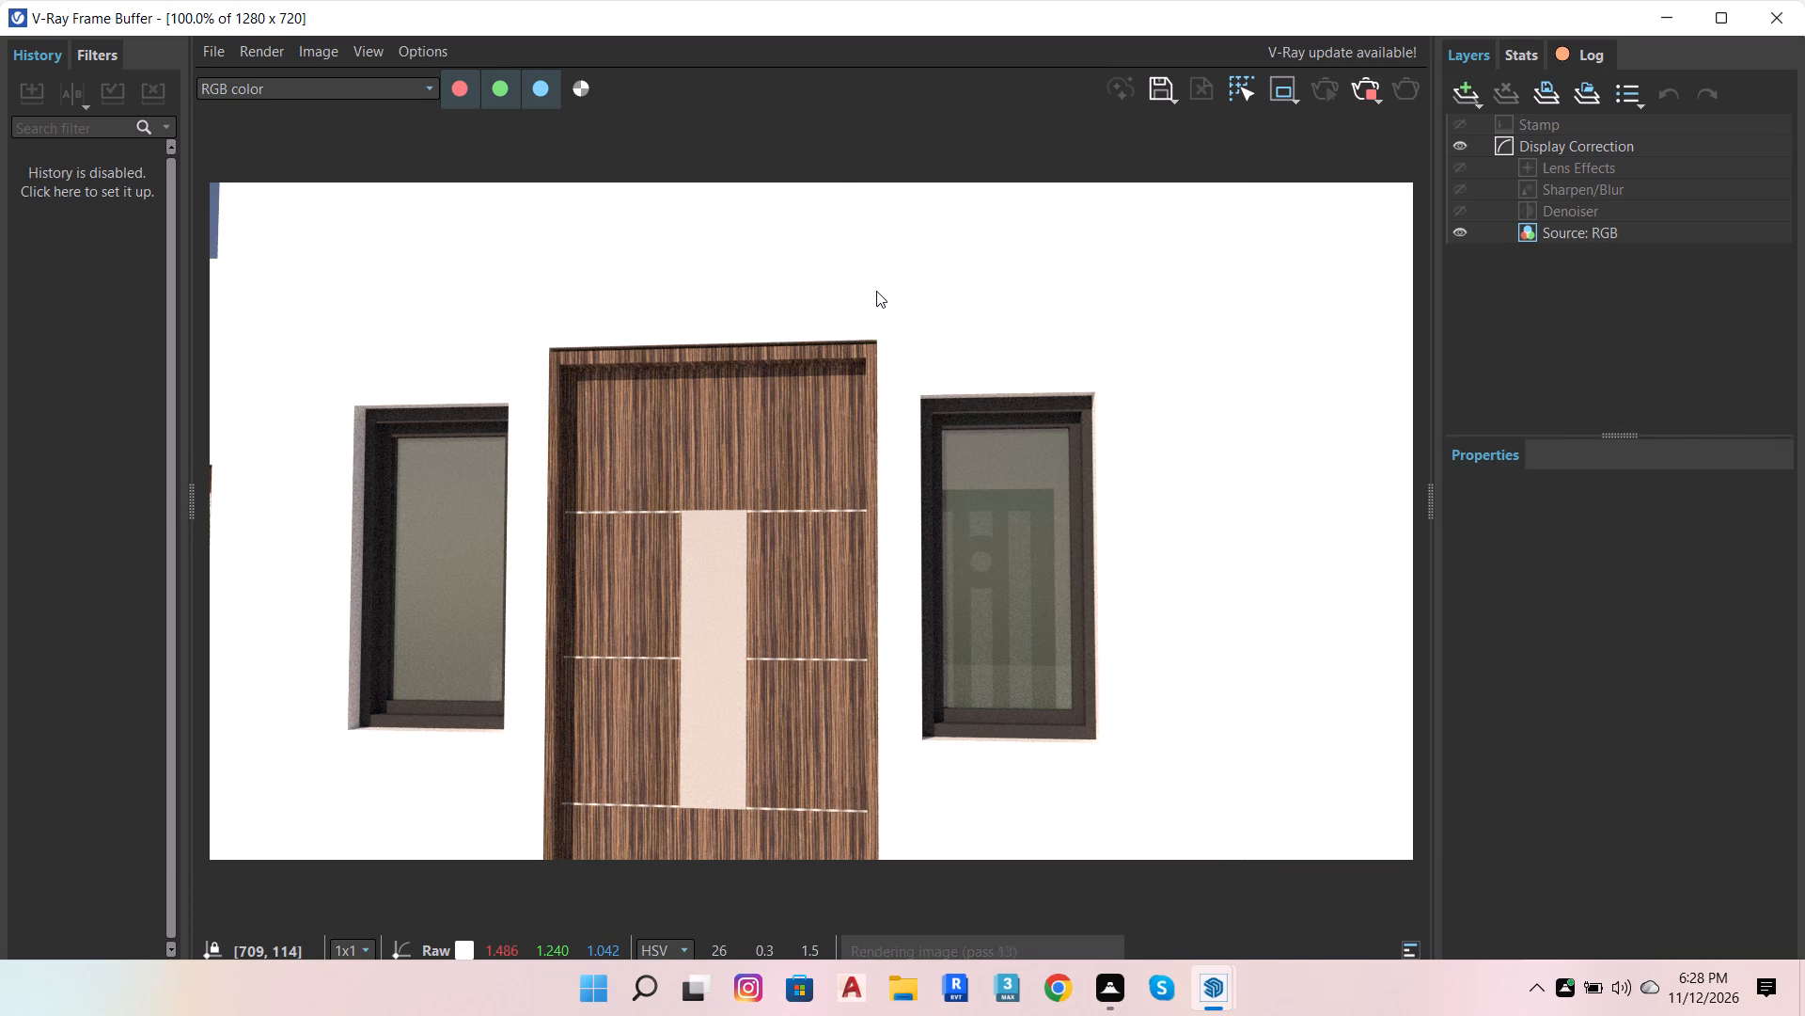
pyautogui.scroll(-5, 909, 503)
pyautogui.scroll(5, 1014, 442)
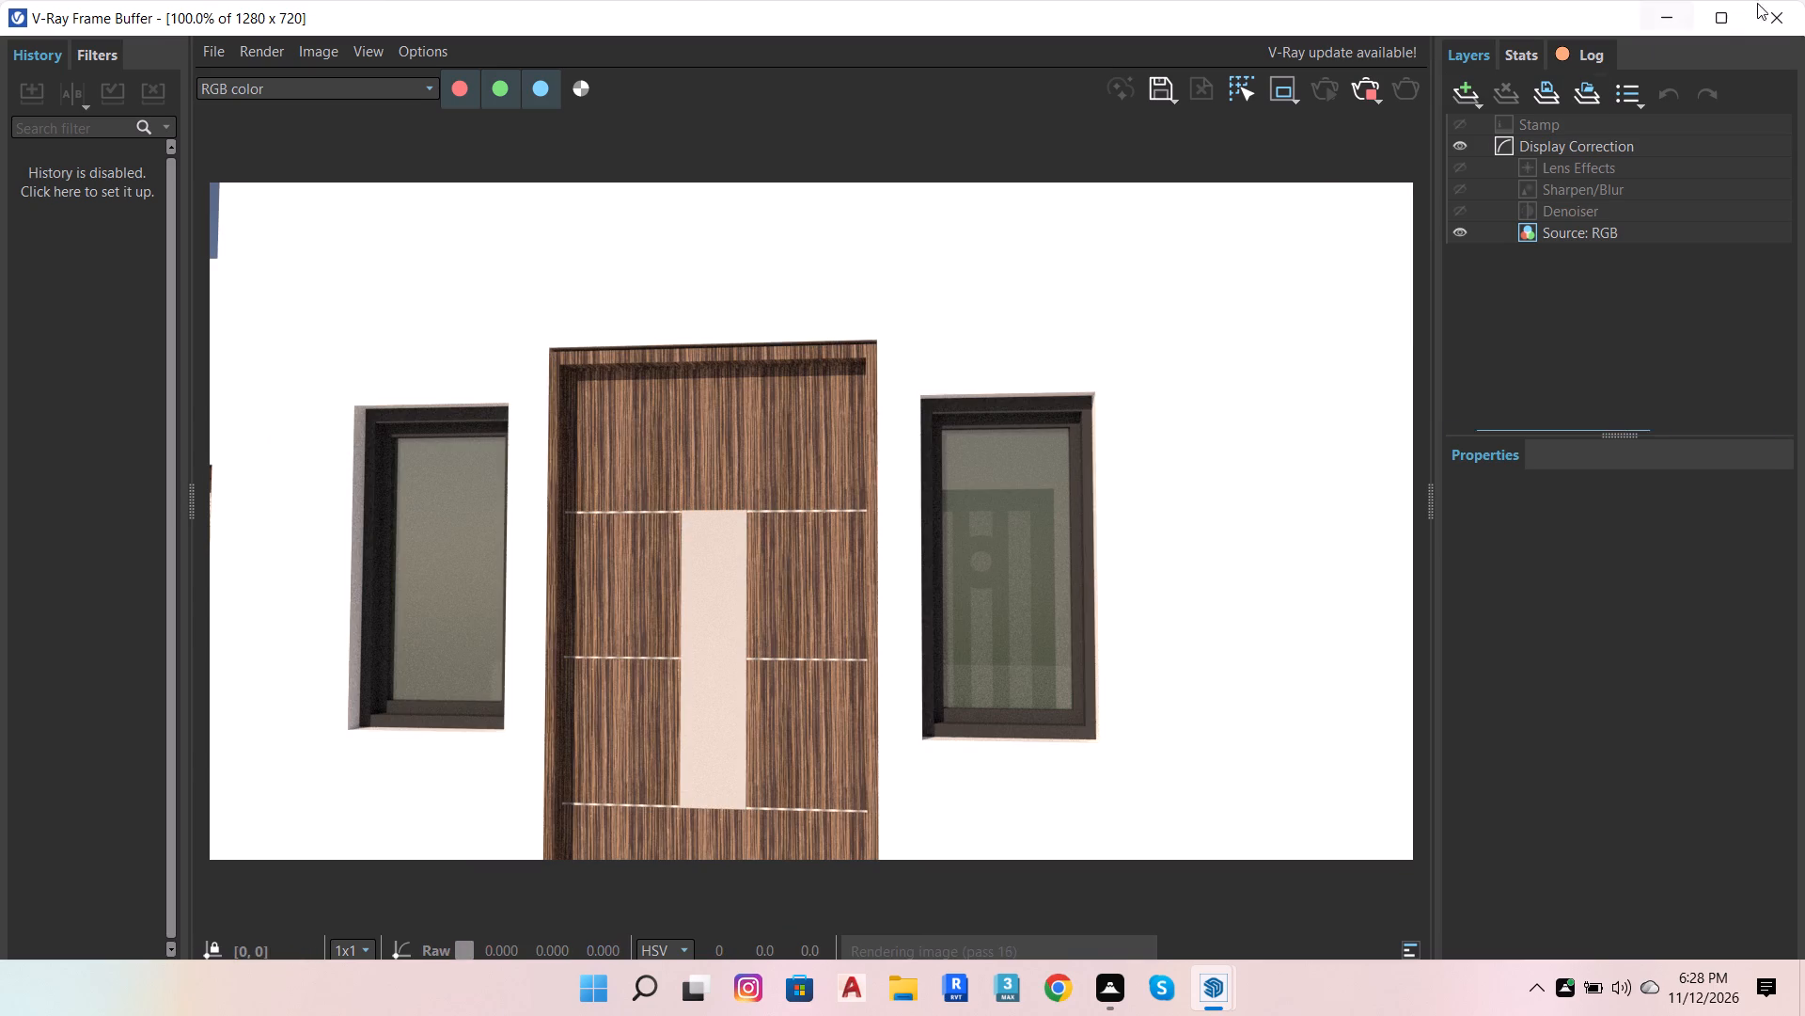
pyautogui.click(1781, 20)
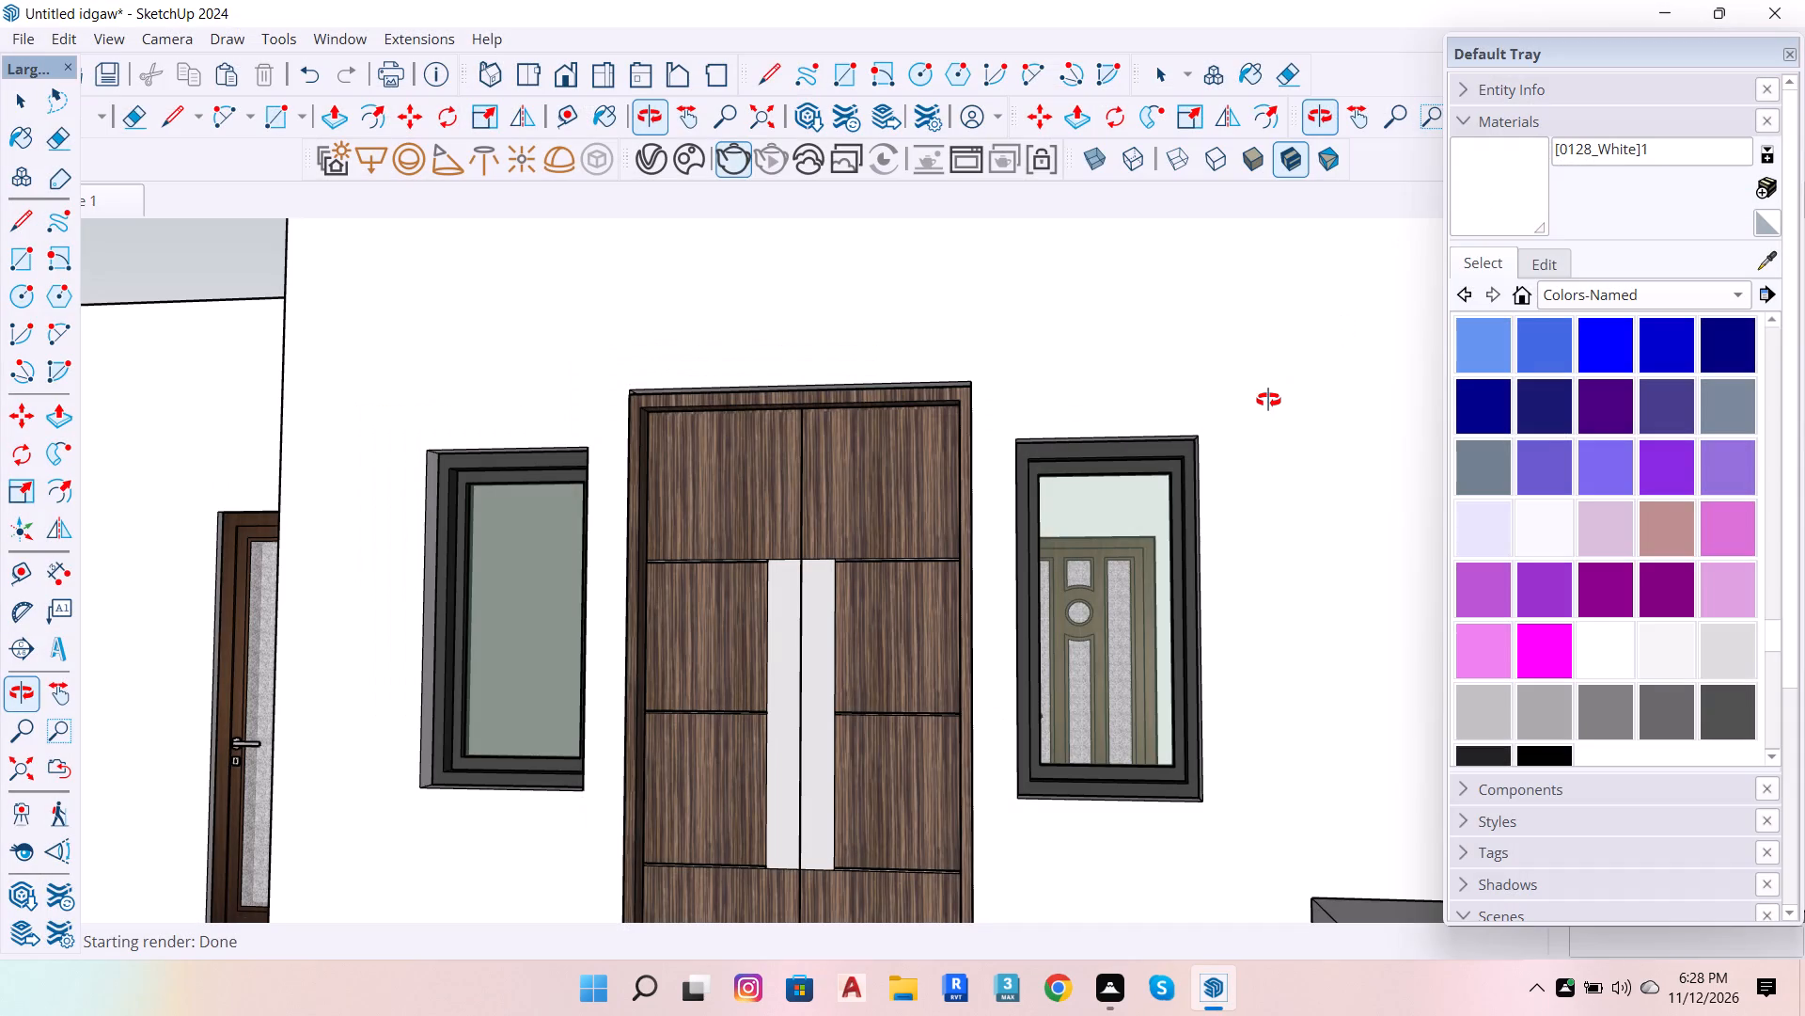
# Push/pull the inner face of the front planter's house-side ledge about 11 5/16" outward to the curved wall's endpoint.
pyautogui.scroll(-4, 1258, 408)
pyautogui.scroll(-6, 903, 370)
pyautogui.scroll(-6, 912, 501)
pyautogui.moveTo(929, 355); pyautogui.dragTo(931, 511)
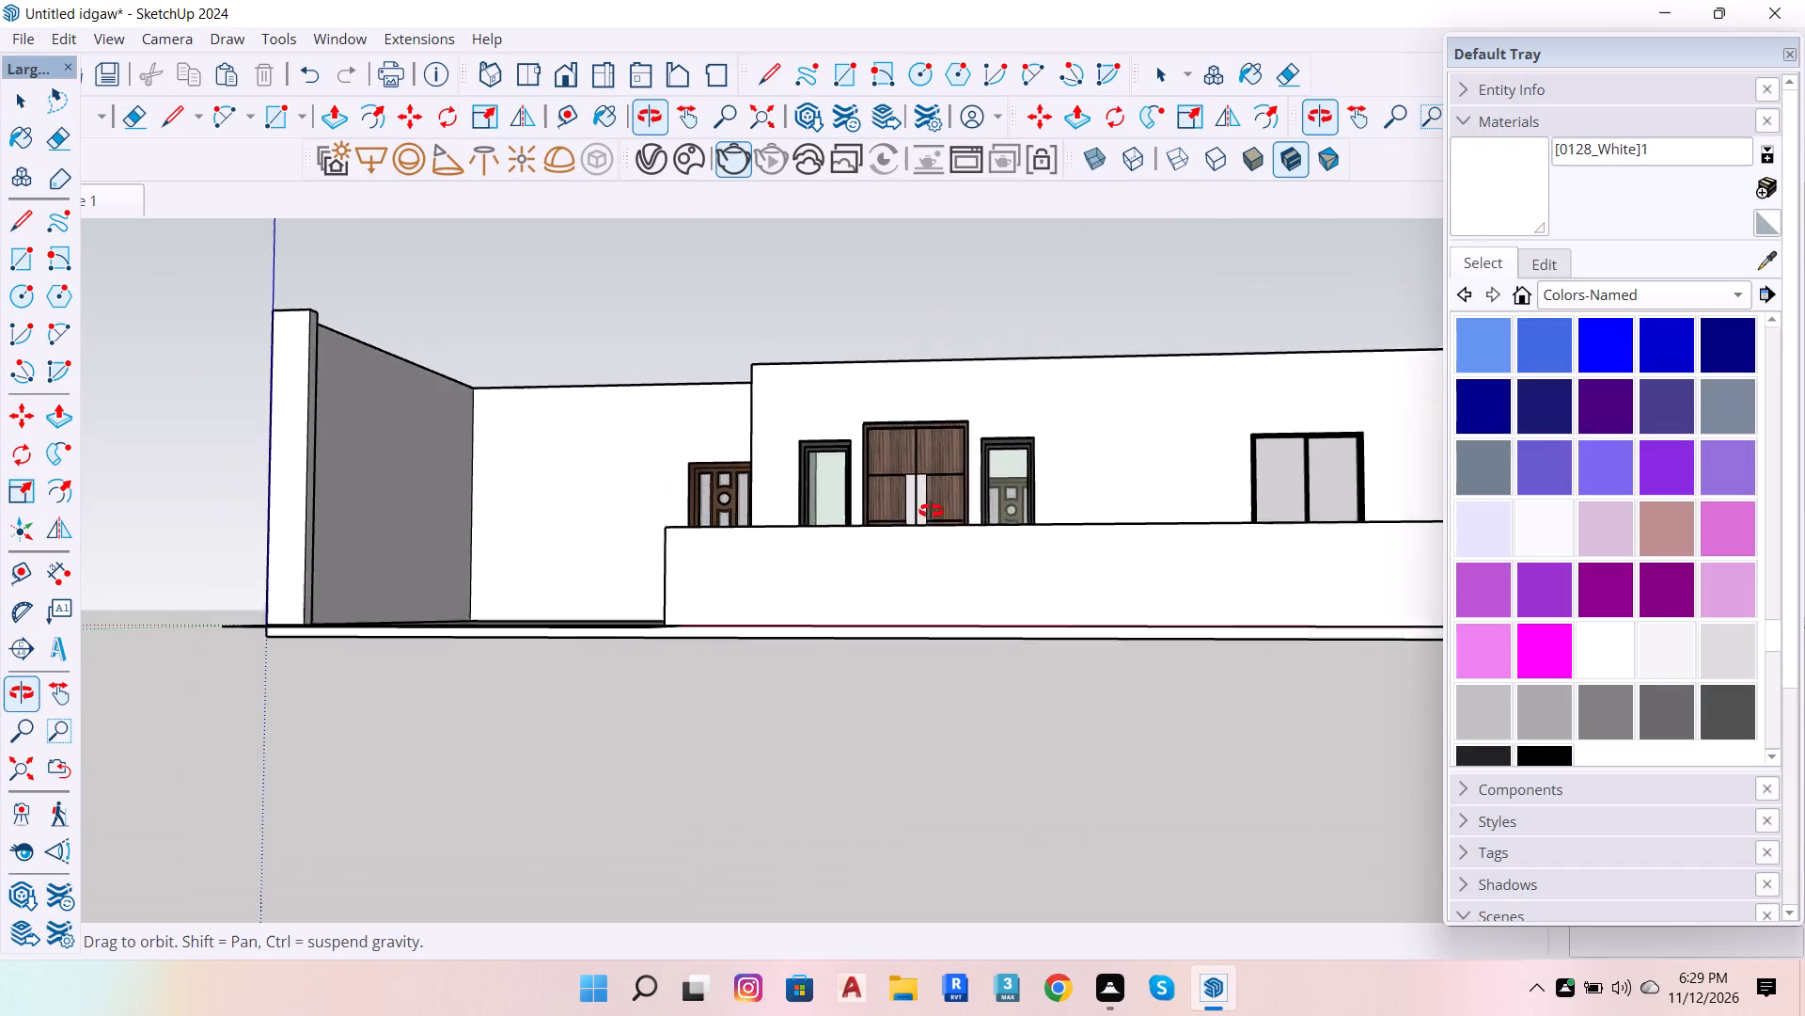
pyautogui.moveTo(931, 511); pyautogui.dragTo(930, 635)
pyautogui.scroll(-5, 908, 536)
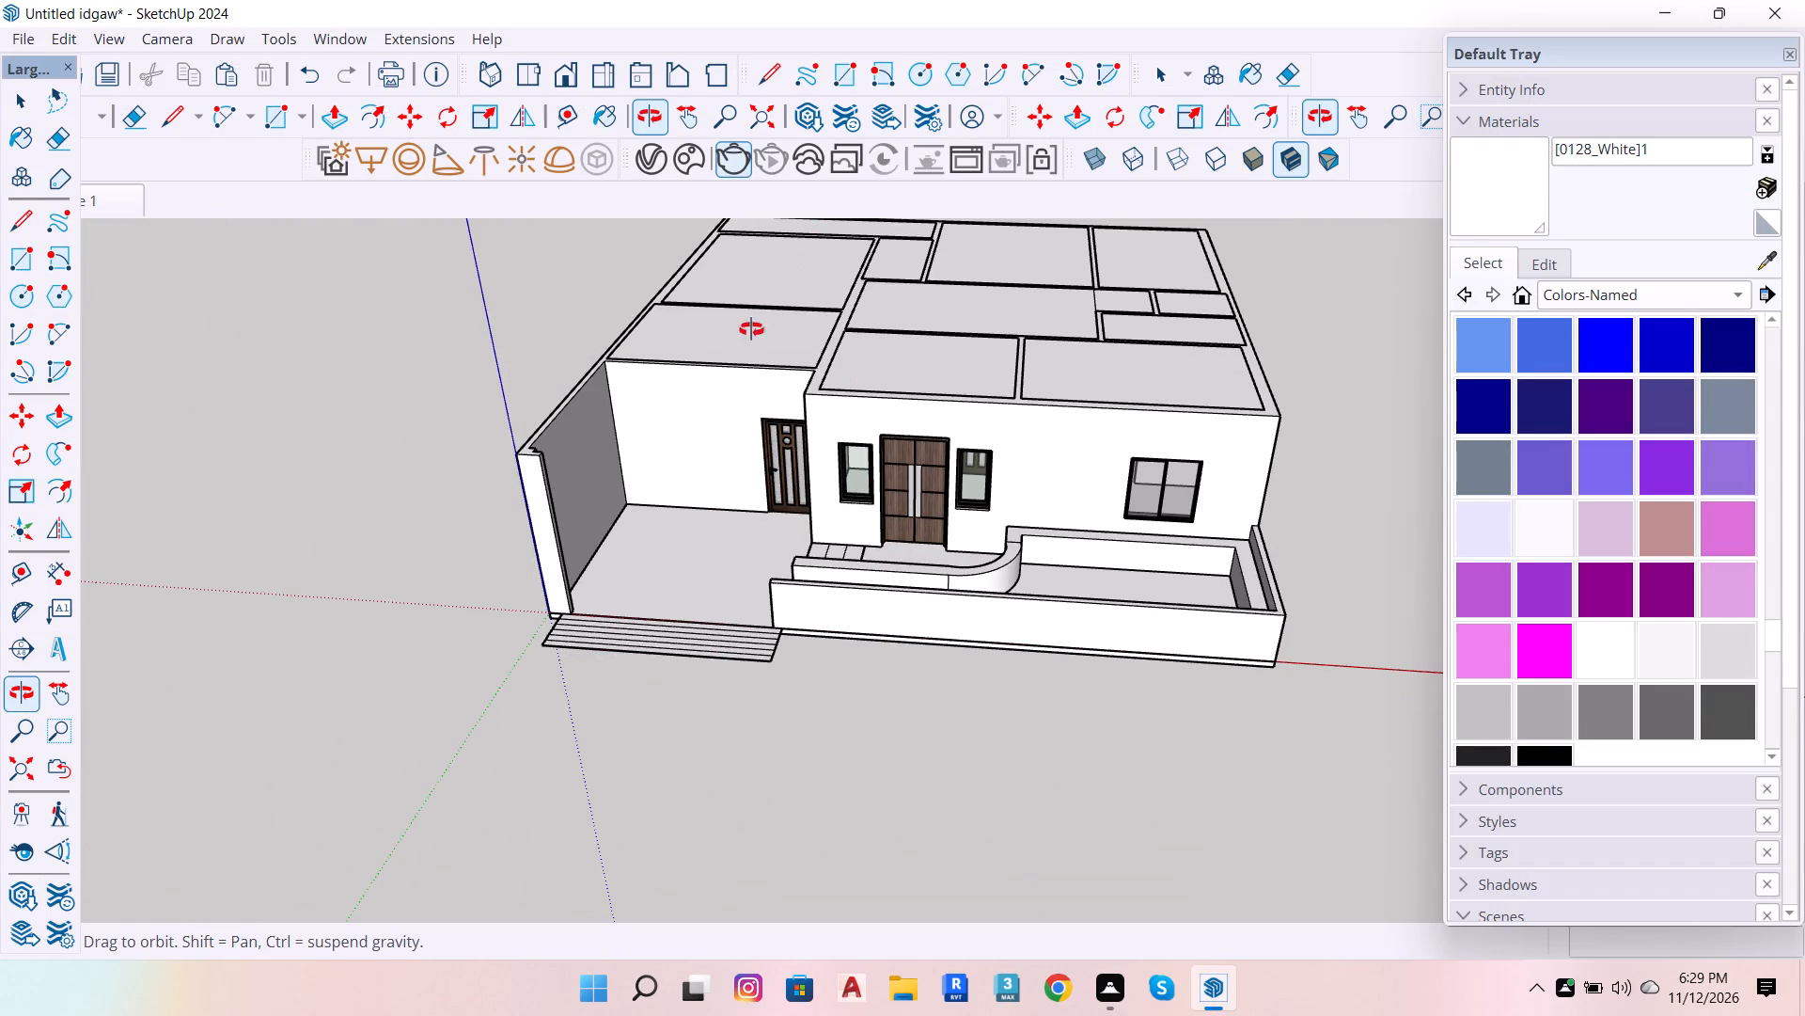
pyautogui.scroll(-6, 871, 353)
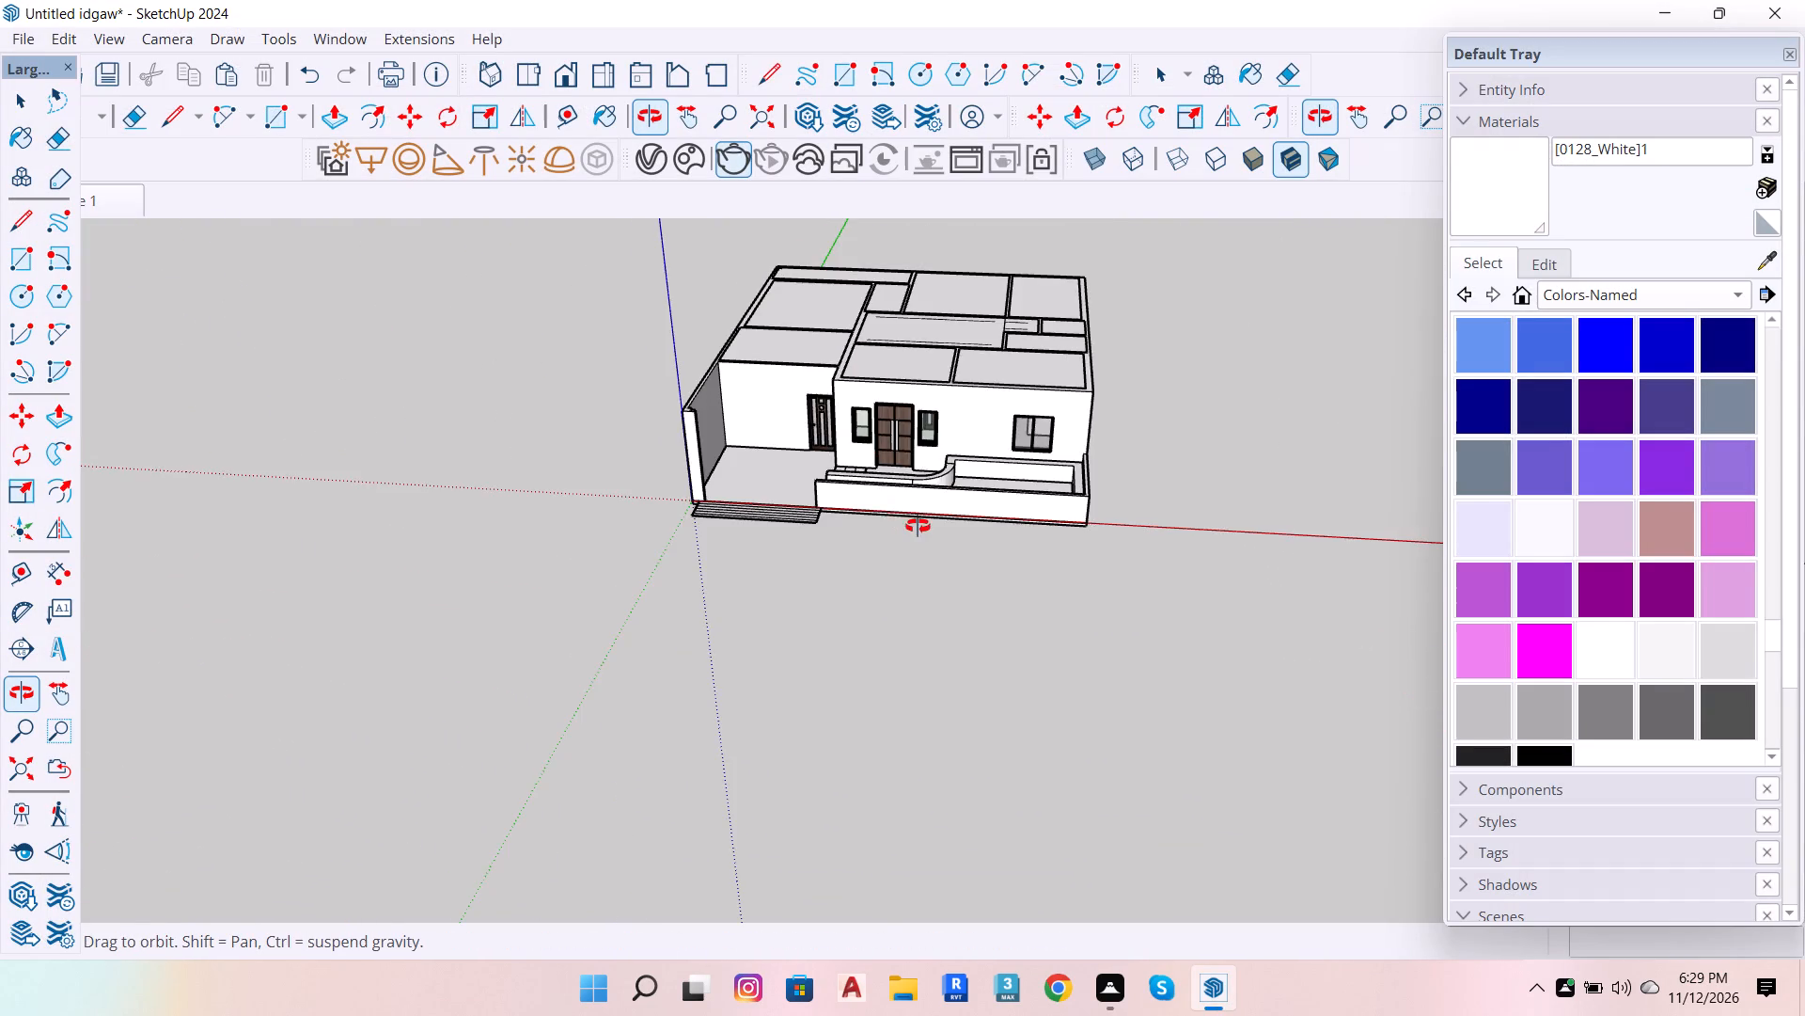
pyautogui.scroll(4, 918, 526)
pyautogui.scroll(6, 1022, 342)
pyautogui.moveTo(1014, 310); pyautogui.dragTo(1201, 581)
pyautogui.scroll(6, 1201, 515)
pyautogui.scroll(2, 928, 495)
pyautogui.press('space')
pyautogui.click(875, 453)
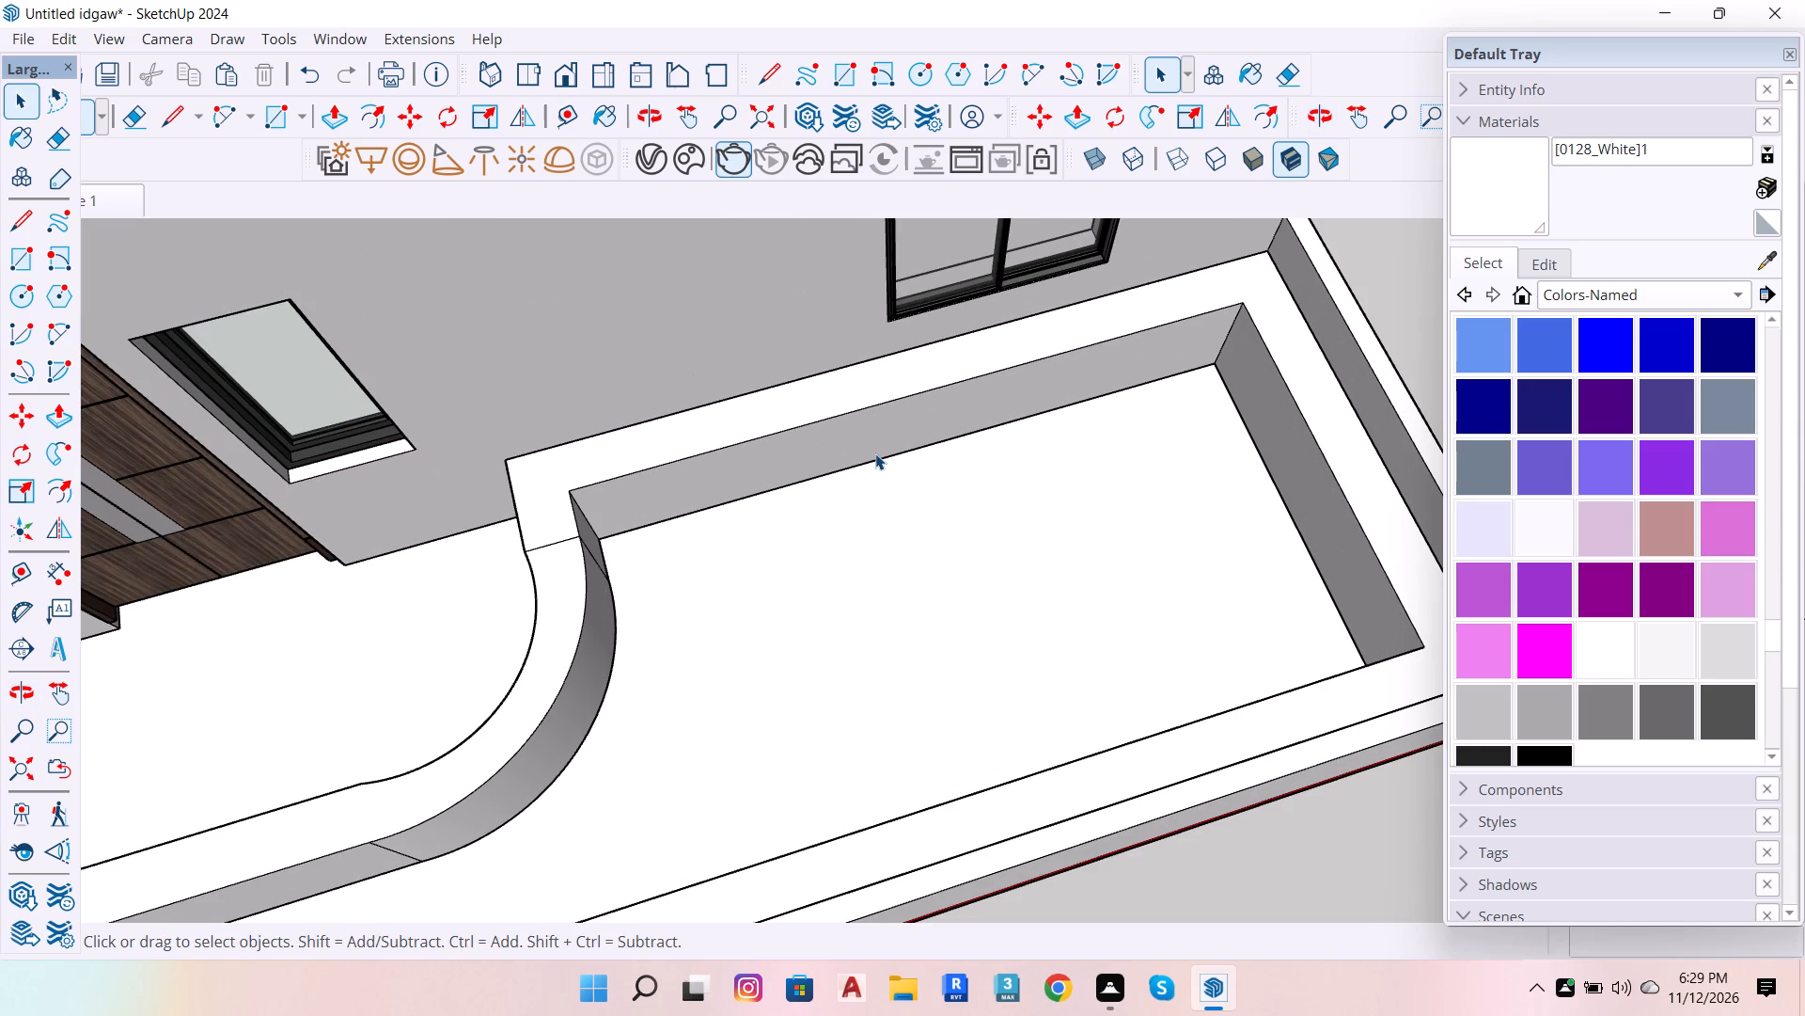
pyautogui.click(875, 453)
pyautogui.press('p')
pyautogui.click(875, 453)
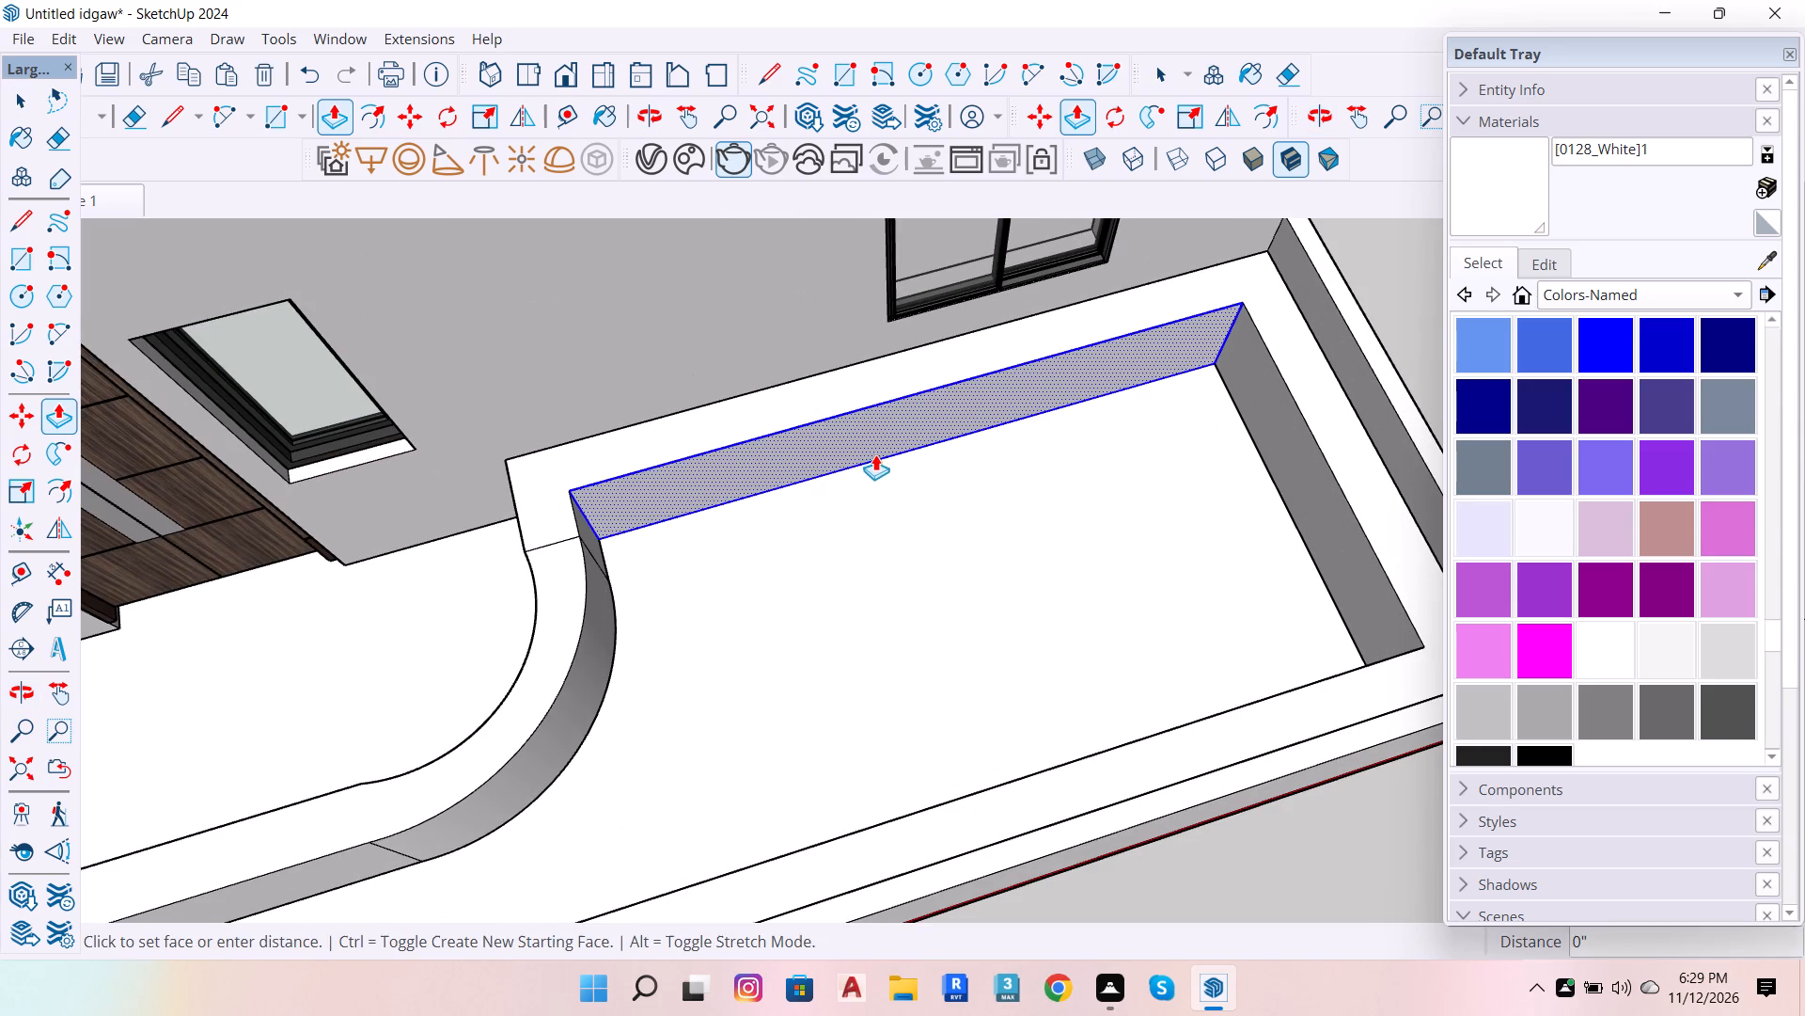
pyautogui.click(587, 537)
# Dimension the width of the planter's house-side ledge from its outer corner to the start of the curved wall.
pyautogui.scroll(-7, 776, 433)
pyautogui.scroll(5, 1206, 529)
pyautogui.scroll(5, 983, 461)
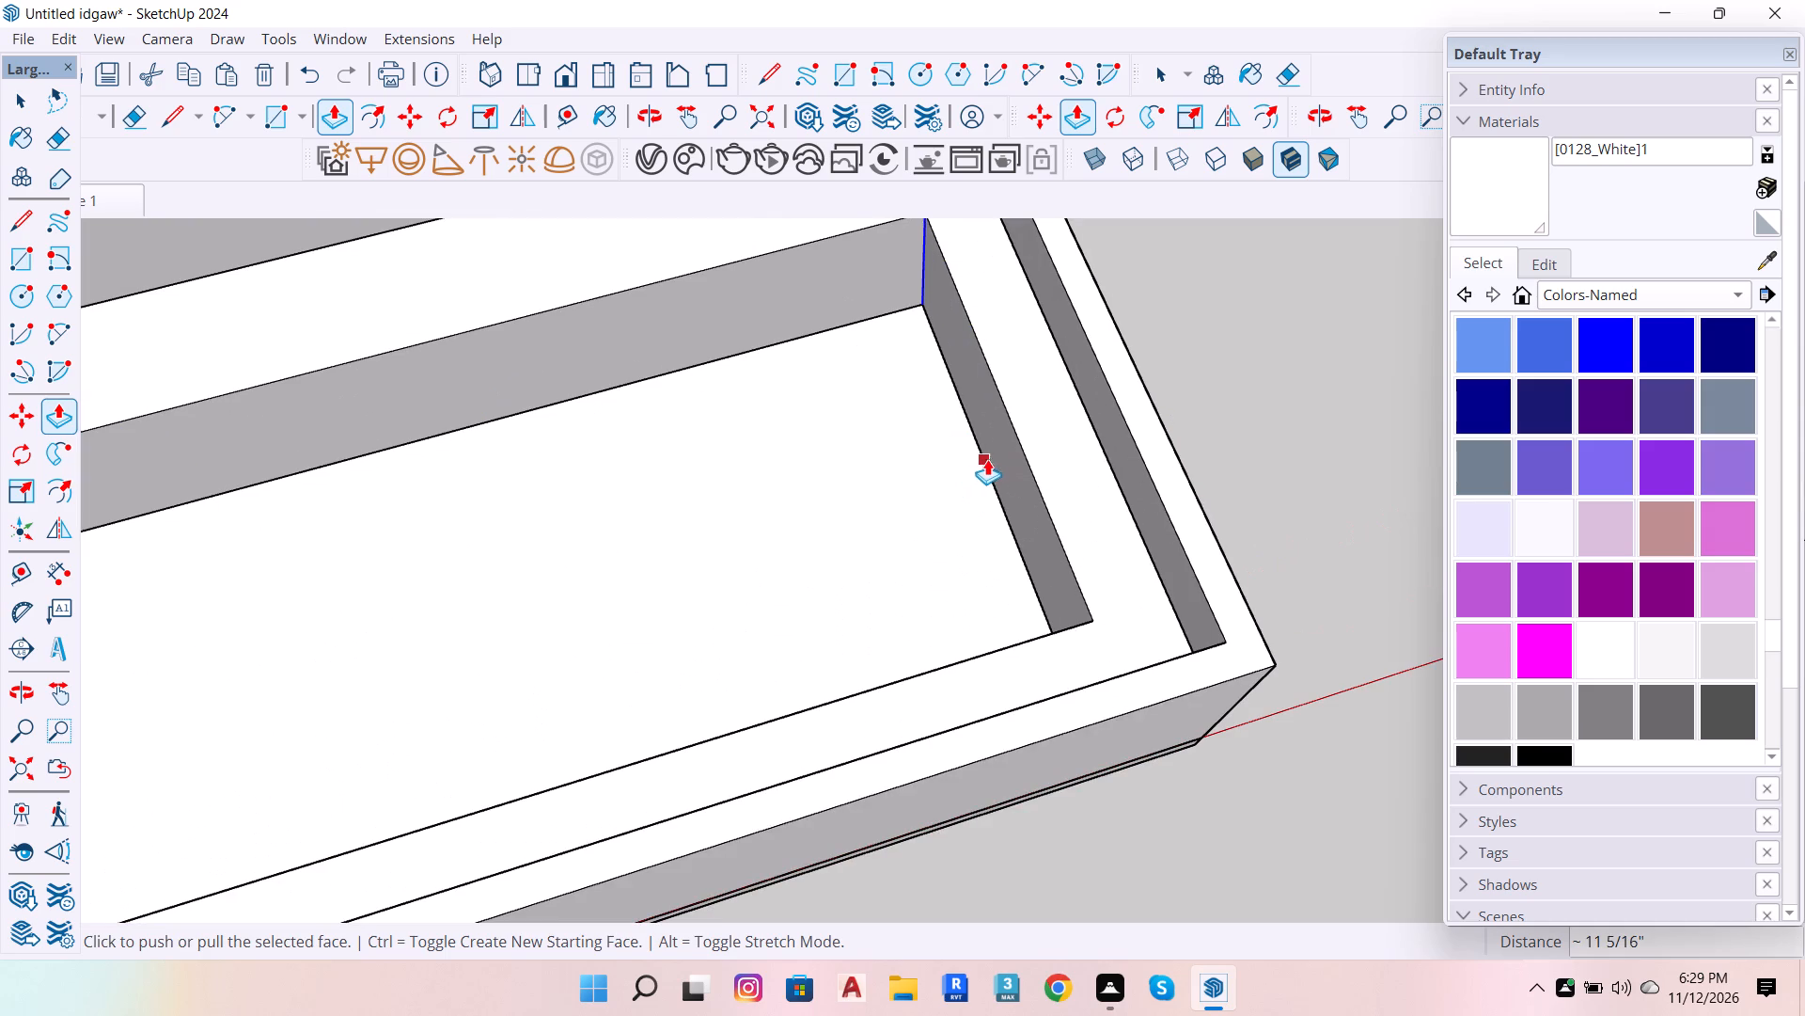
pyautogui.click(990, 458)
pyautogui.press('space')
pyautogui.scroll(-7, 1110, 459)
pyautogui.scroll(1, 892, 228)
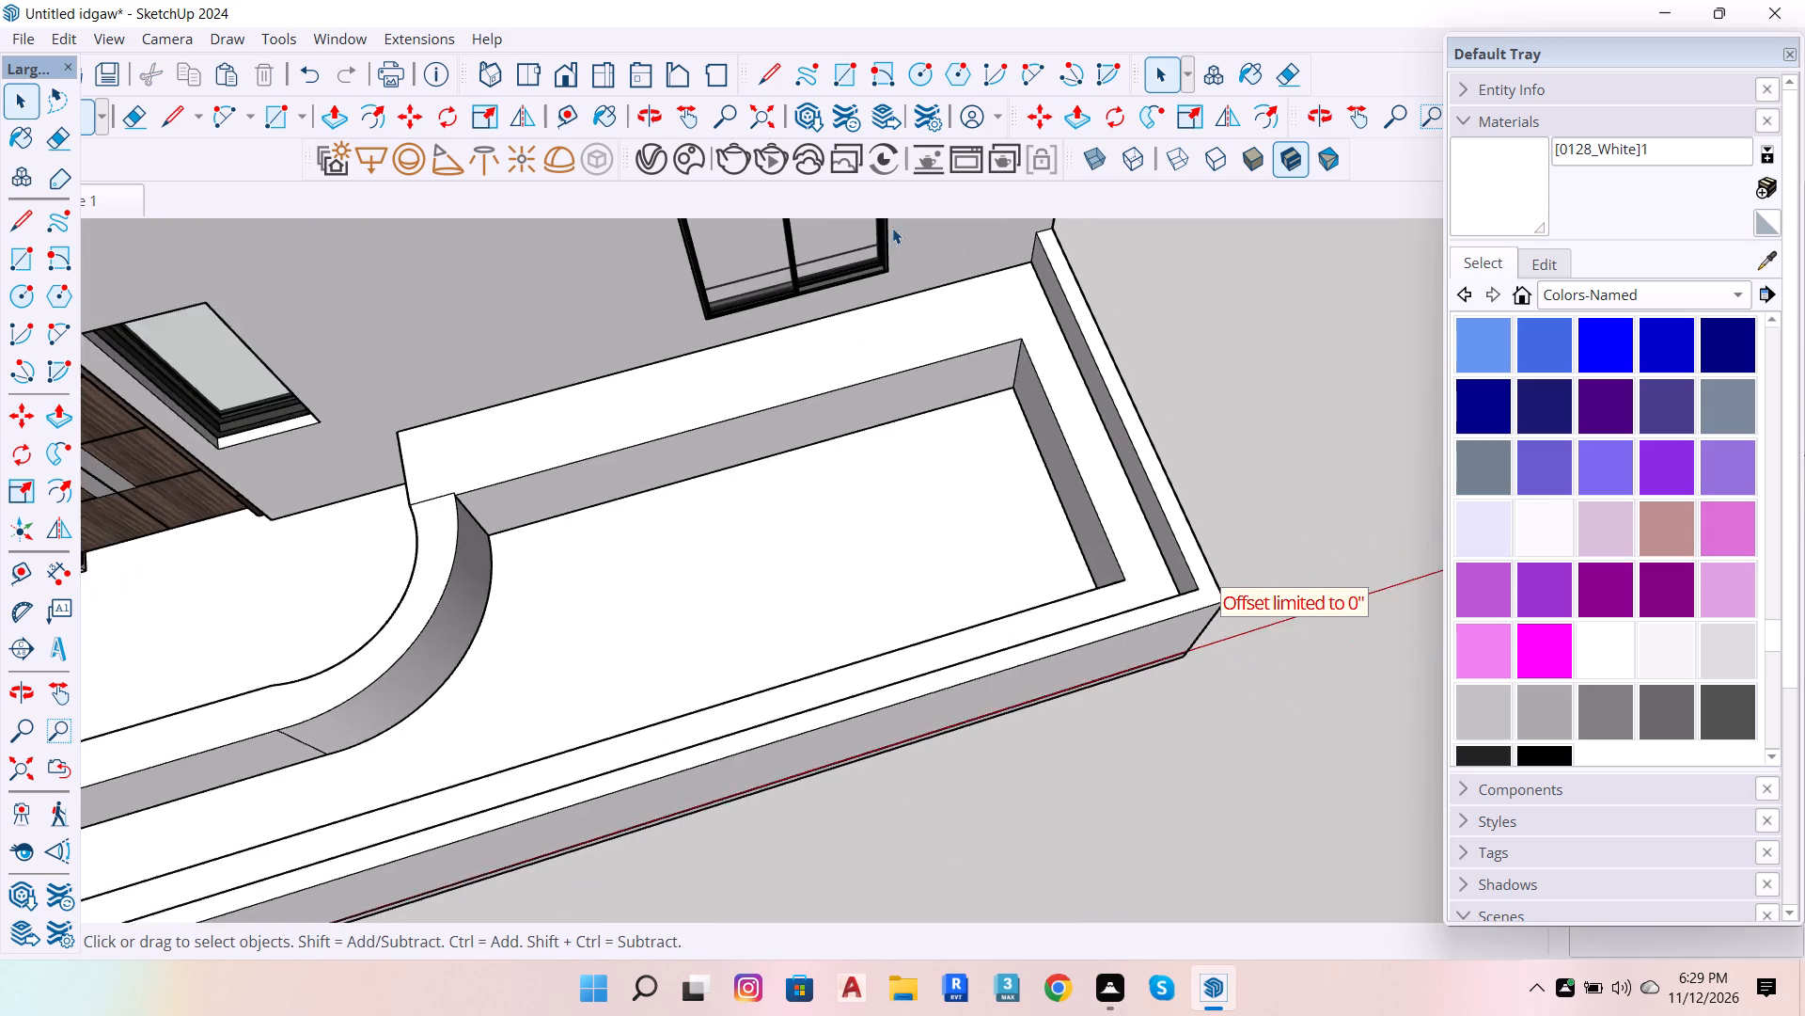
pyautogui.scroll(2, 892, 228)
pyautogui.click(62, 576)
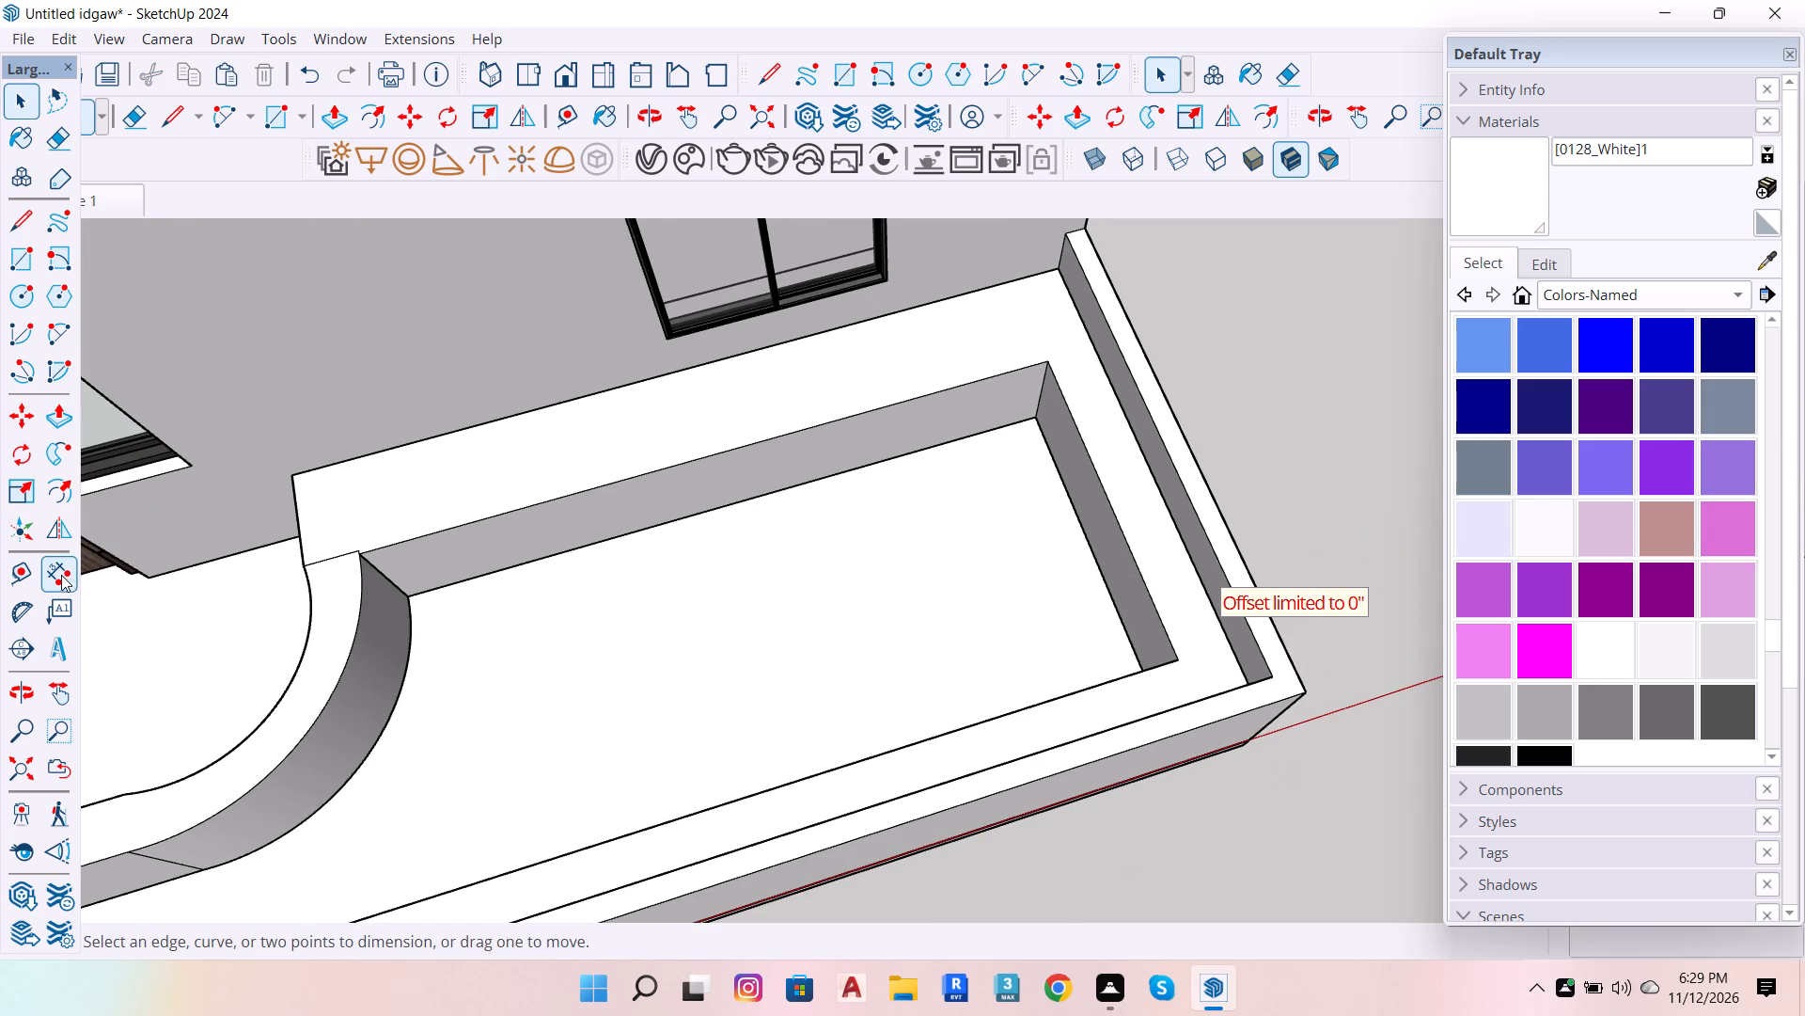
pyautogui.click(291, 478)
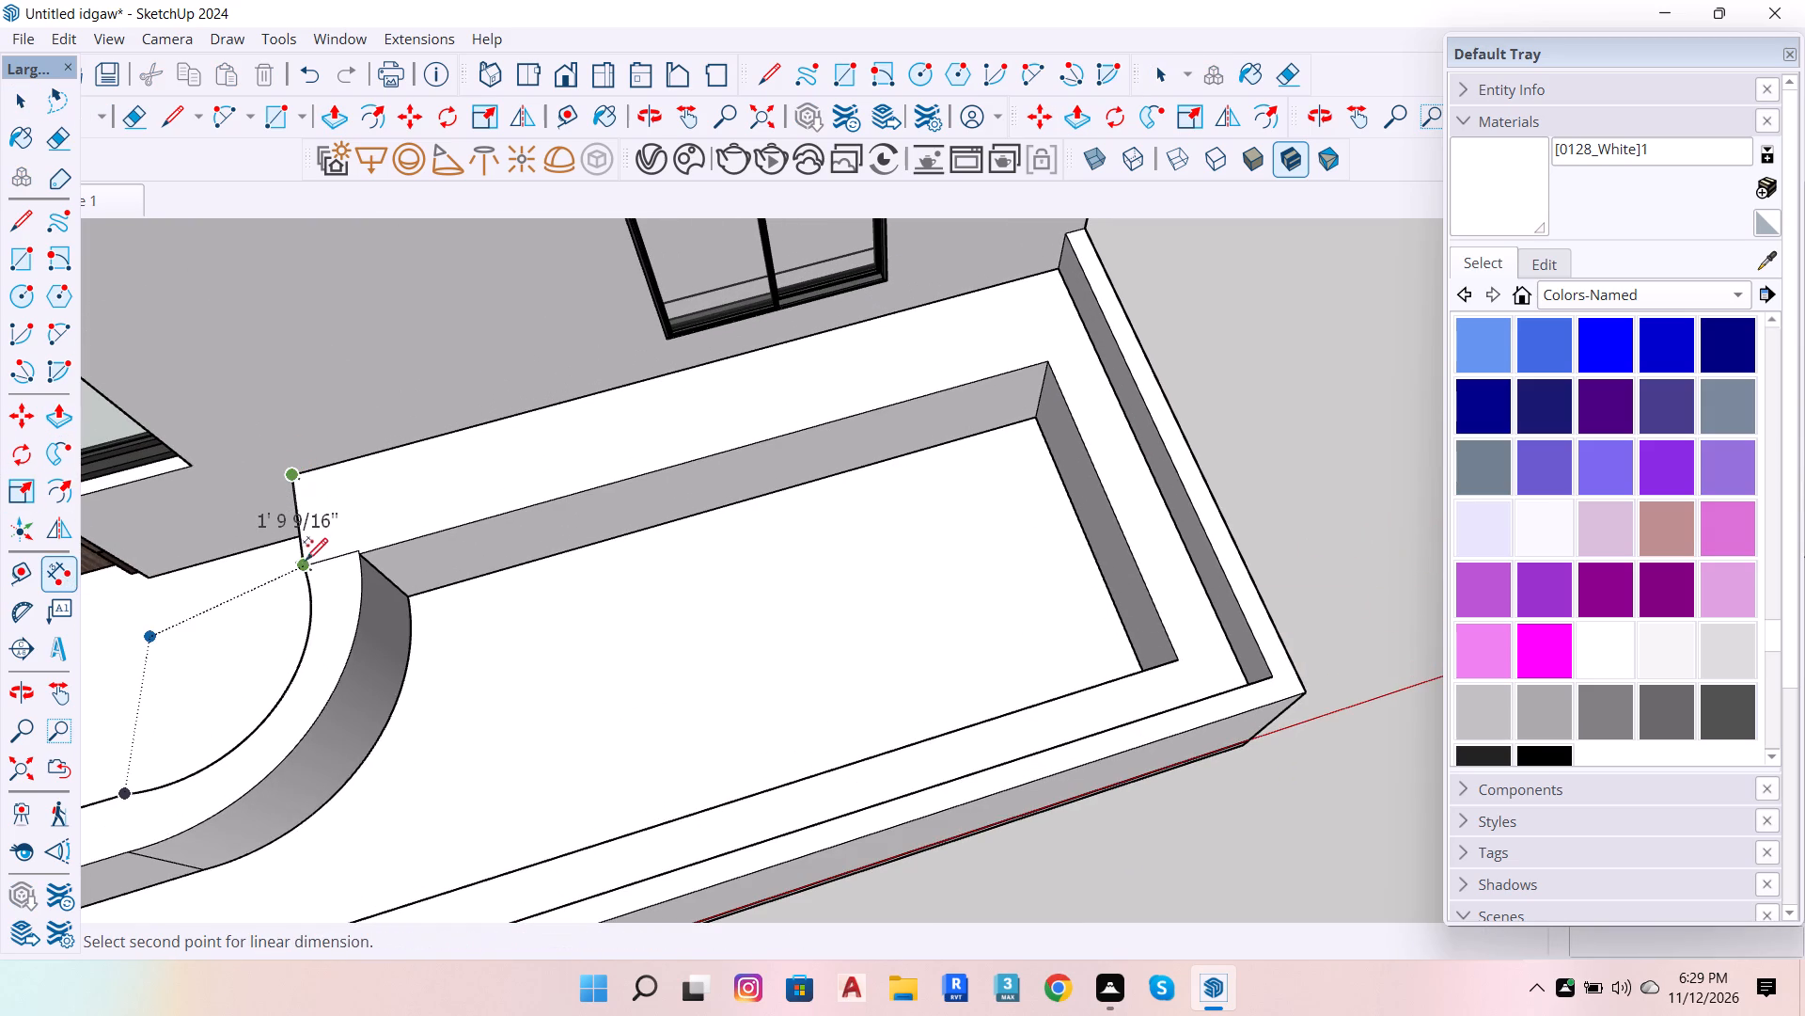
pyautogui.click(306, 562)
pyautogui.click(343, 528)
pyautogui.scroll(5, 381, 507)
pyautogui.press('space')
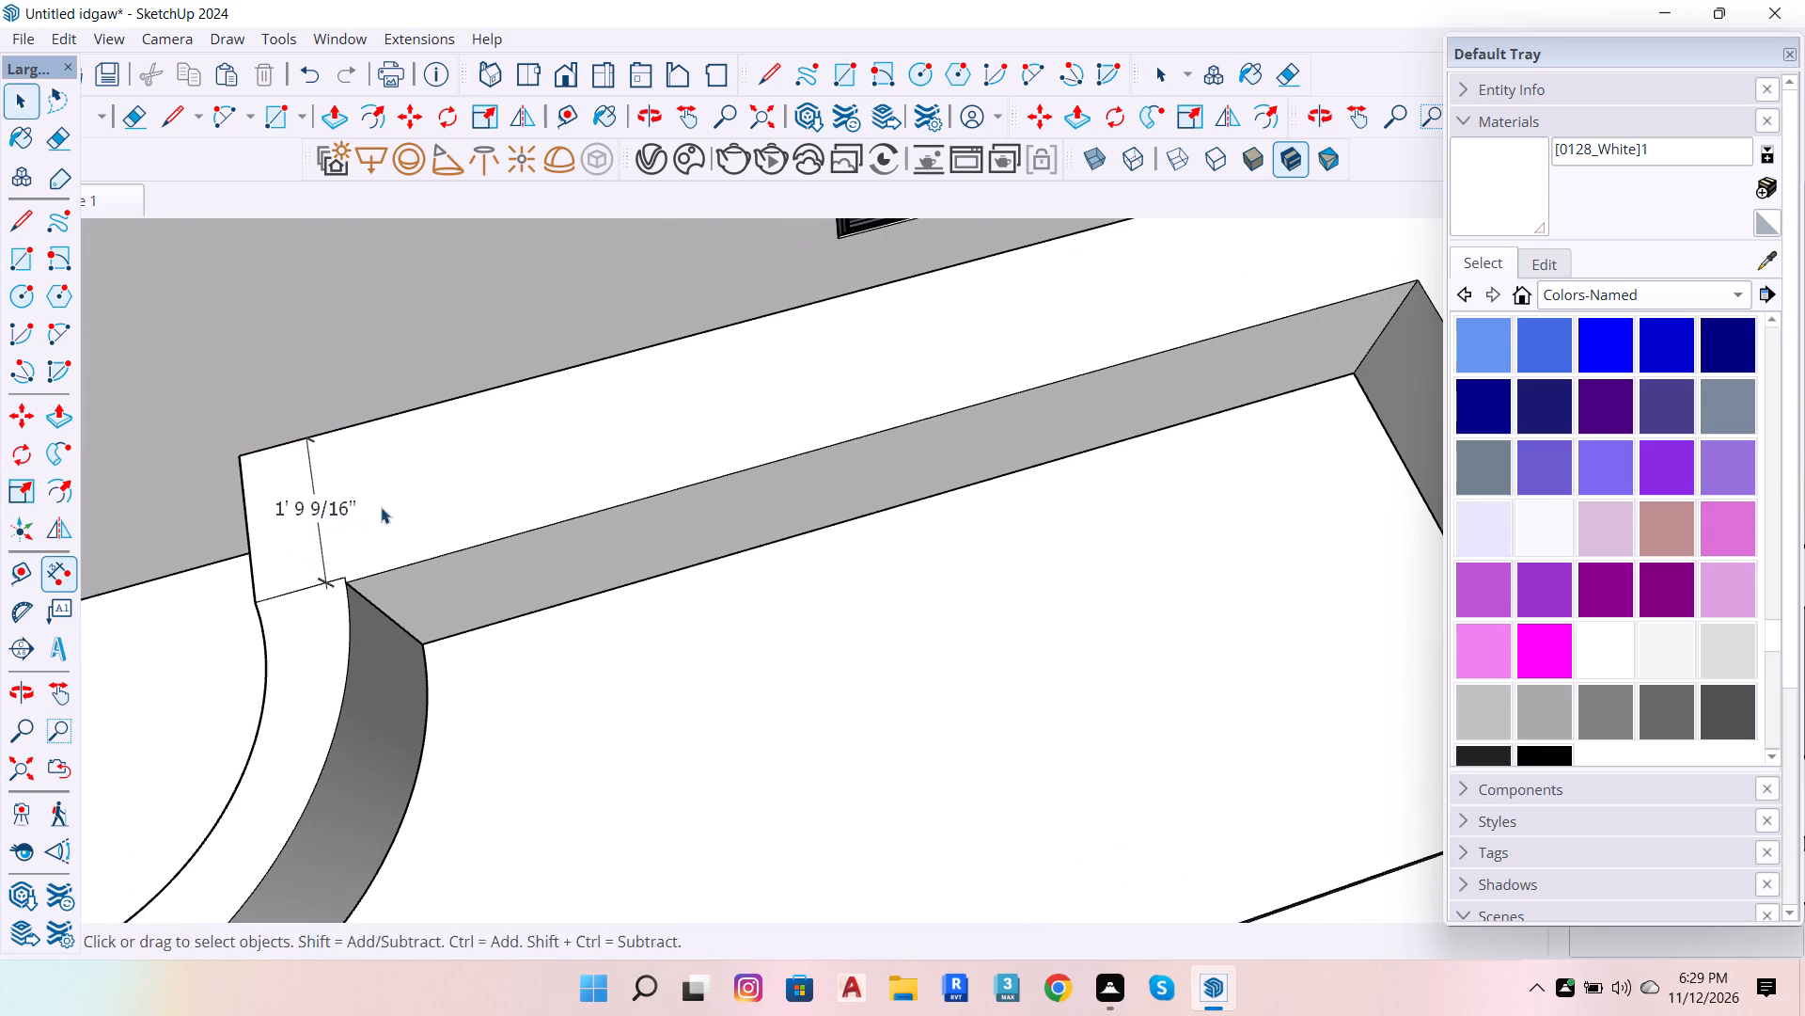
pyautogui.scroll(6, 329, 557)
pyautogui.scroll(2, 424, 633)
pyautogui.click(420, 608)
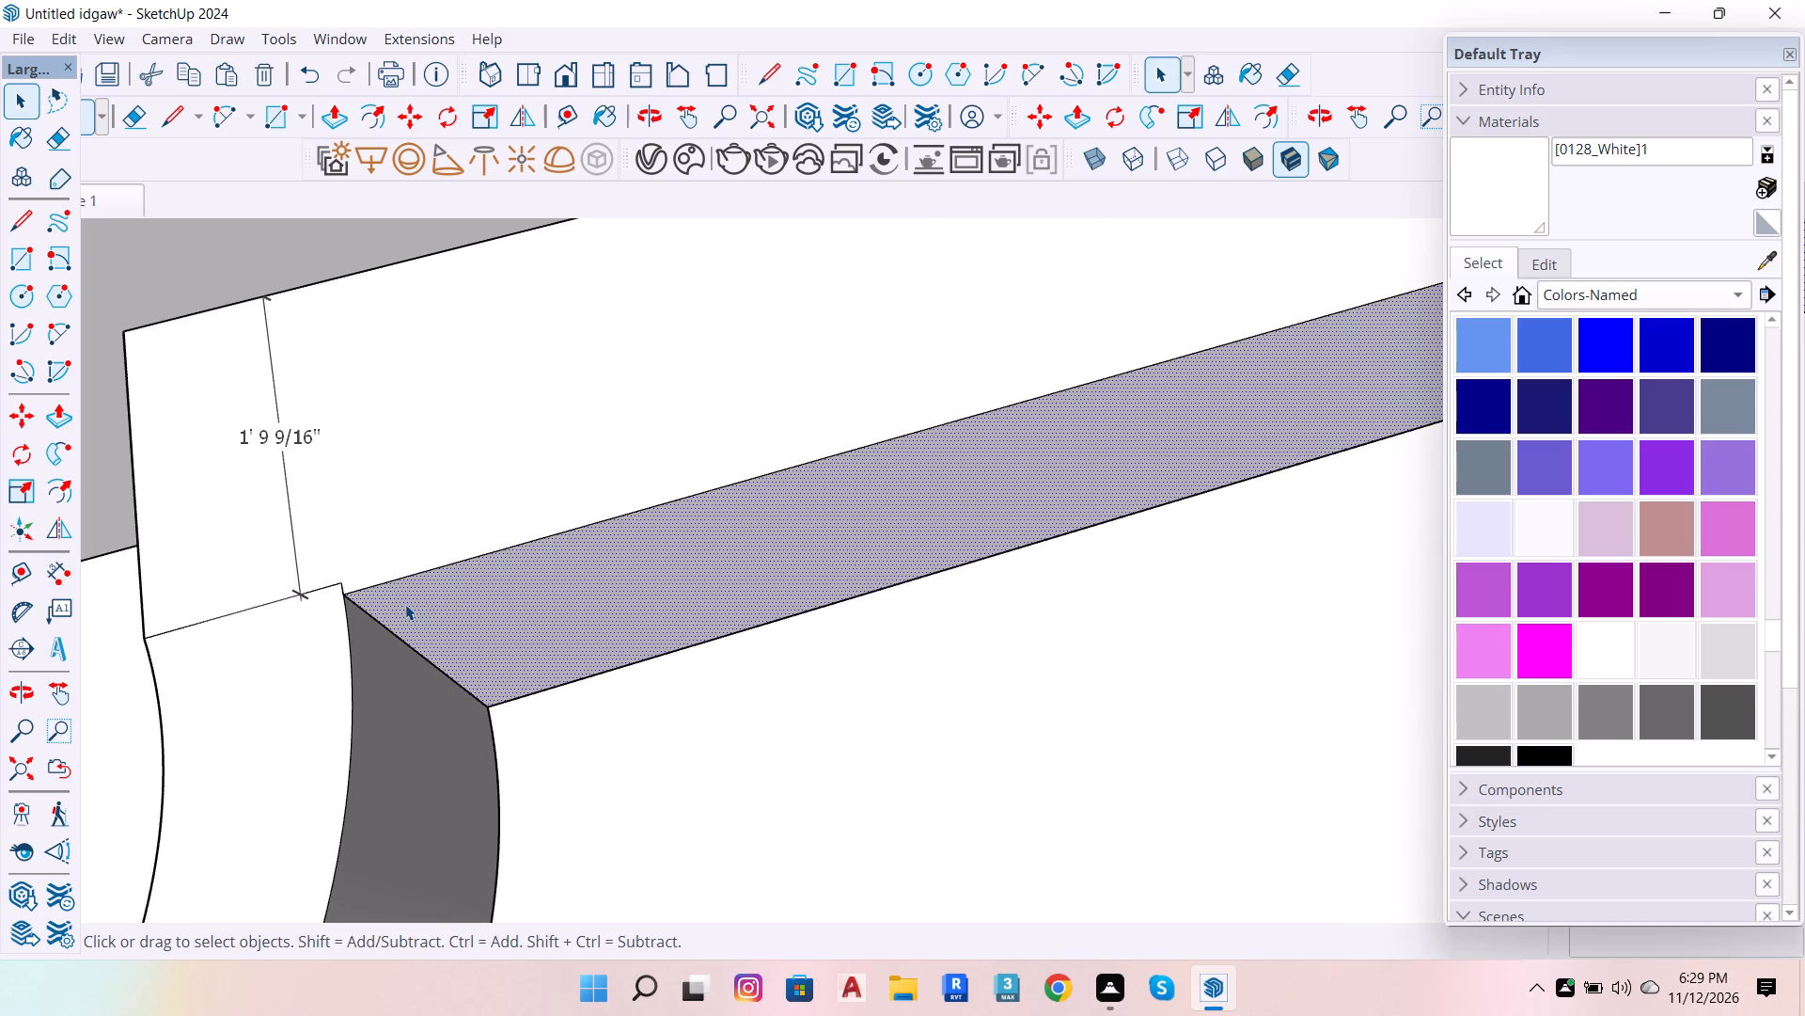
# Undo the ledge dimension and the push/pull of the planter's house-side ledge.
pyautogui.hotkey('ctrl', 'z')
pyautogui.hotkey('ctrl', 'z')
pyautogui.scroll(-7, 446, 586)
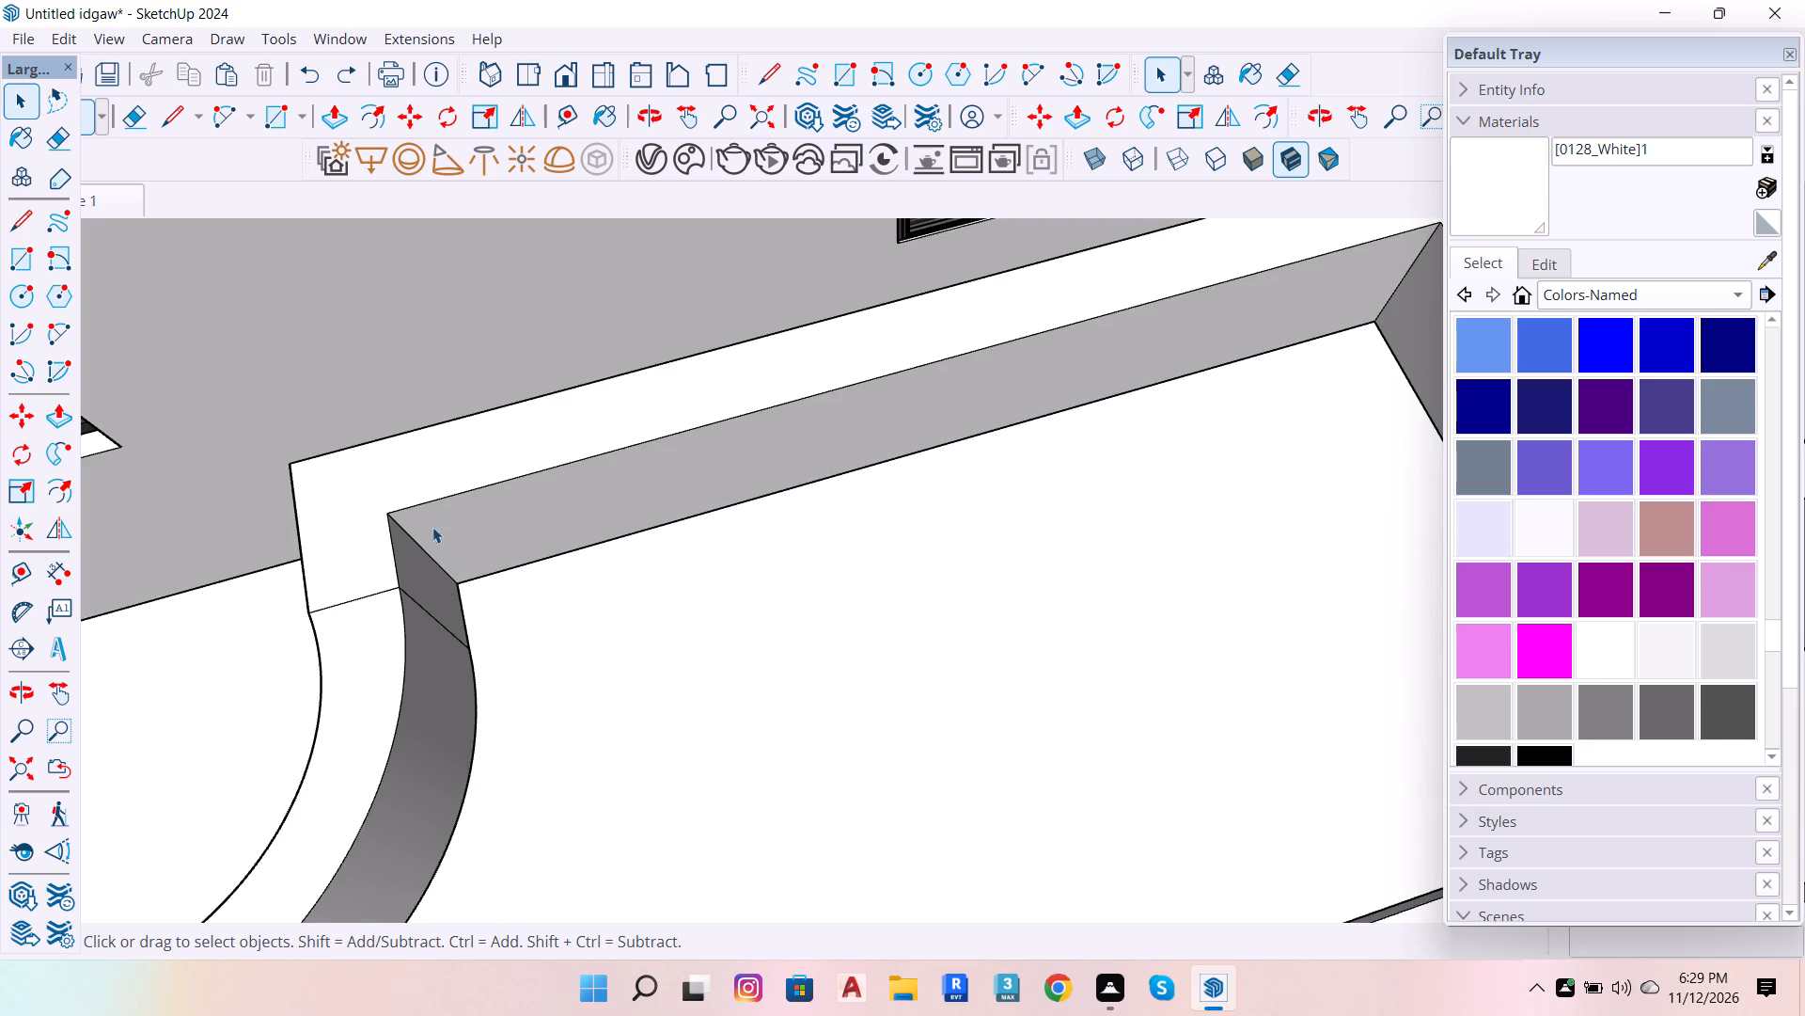
# Dimension the width of the planter's house-side ledge from its outer corner to the inner corner beside the curved wall.
pyautogui.scroll(2, 370, 433)
pyautogui.click(53, 591)
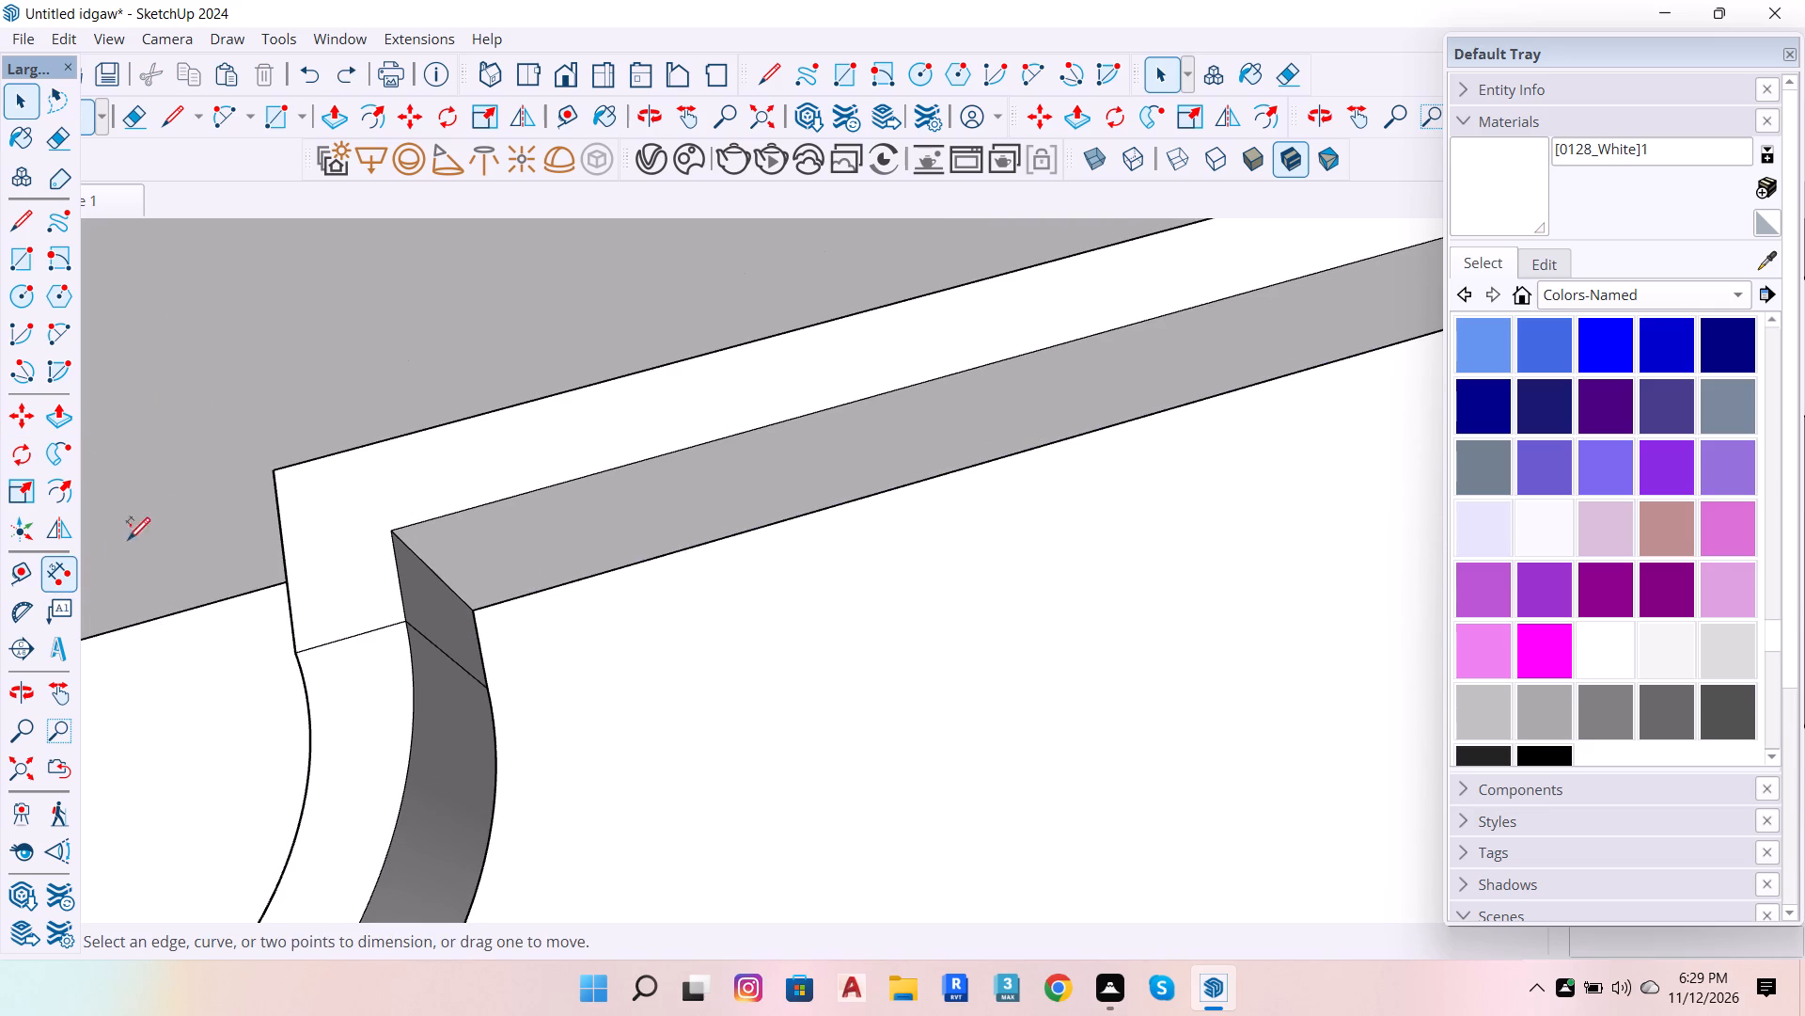
pyautogui.click(277, 470)
pyautogui.click(394, 532)
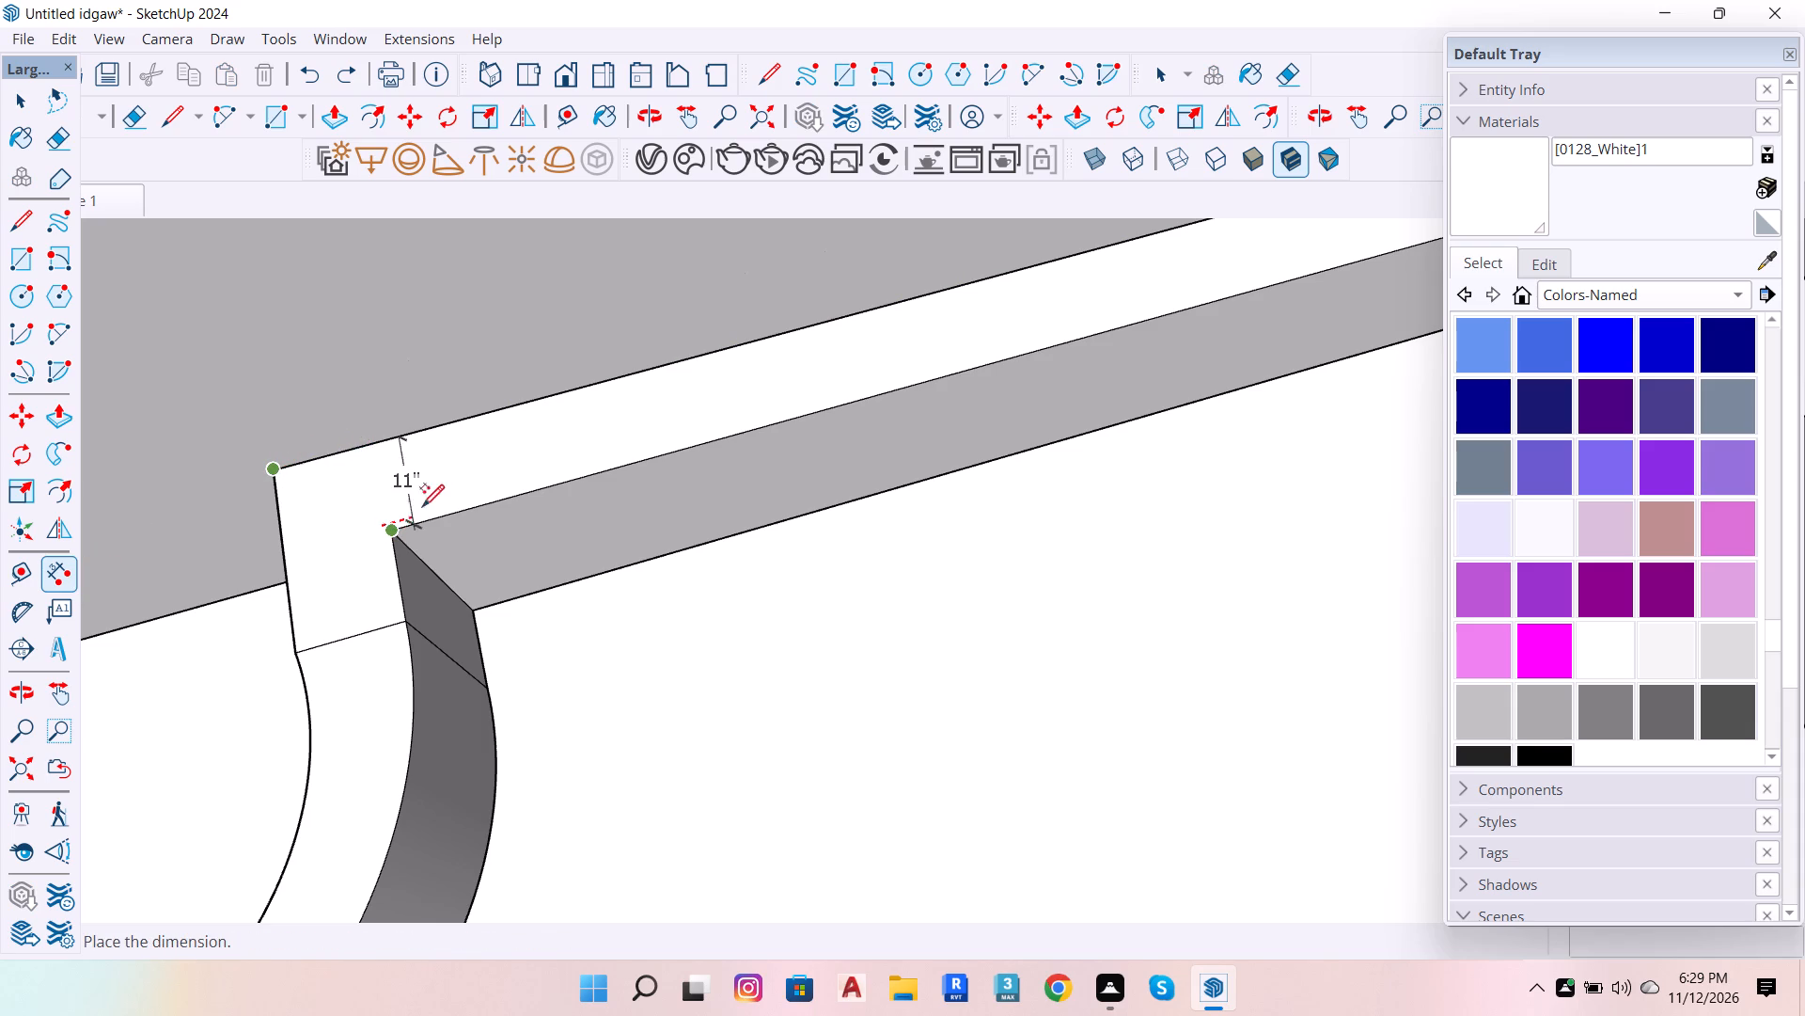
pyautogui.click(457, 504)
pyautogui.press('space')
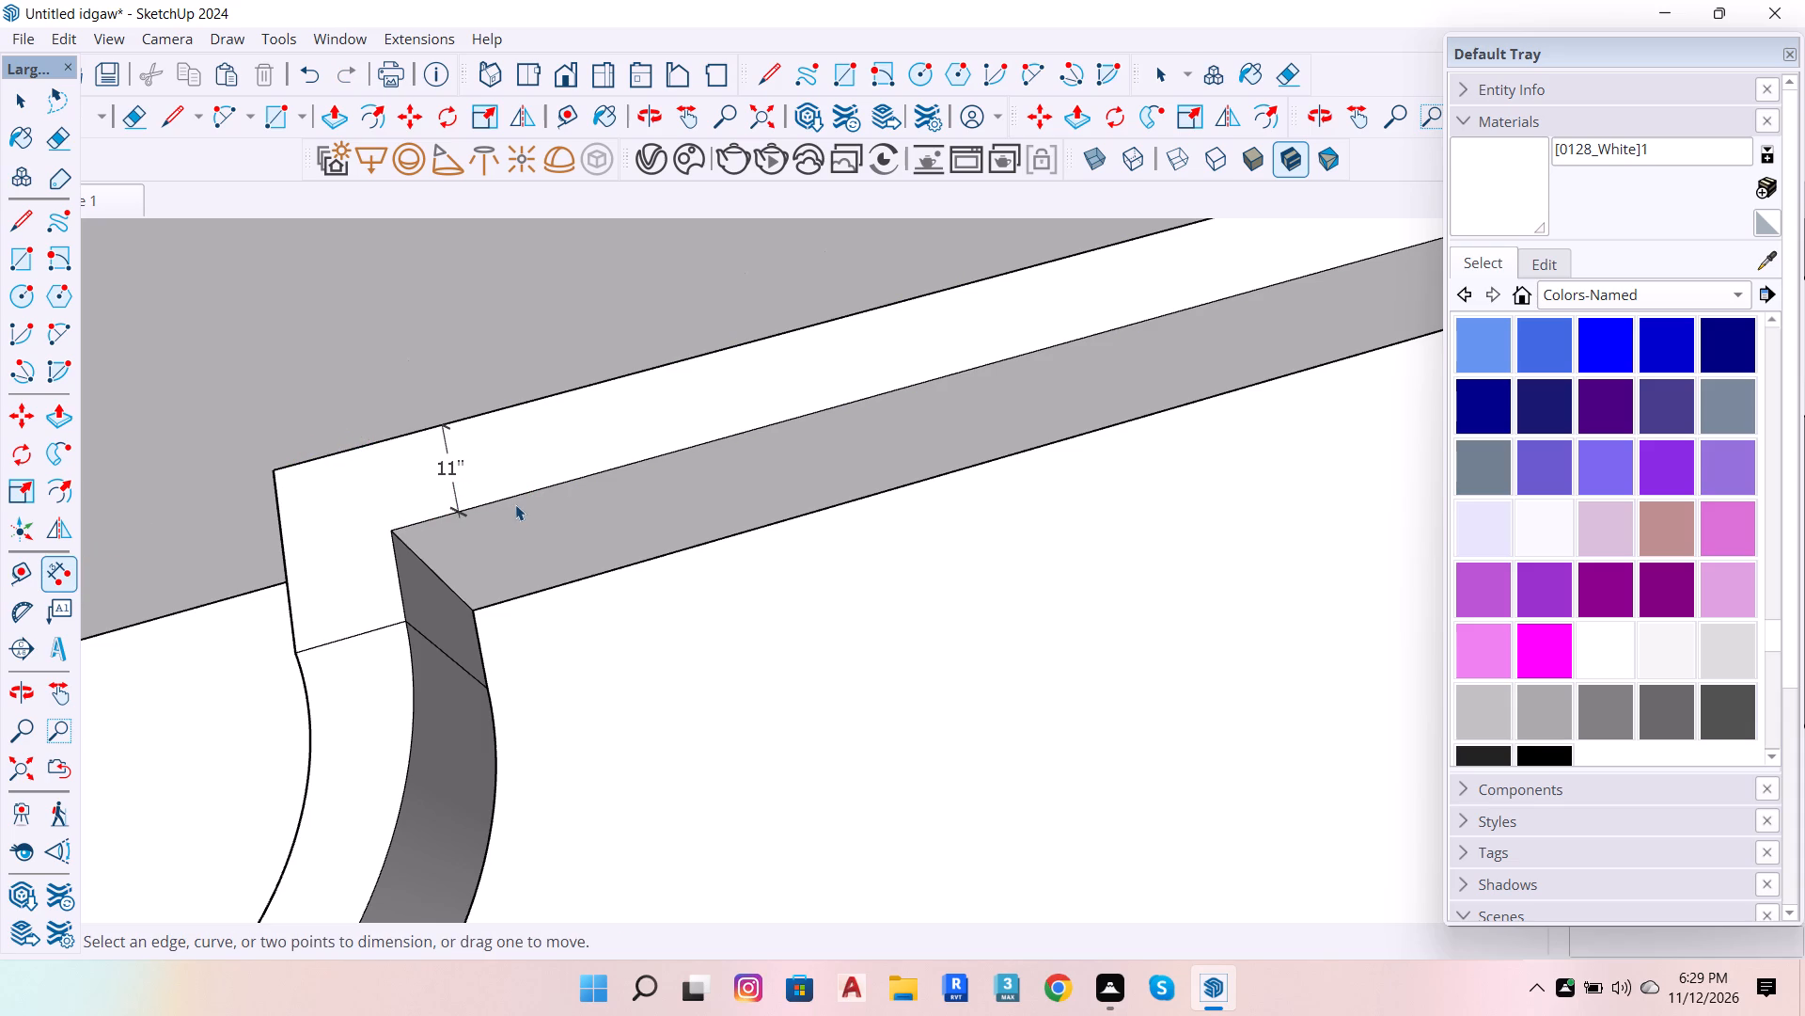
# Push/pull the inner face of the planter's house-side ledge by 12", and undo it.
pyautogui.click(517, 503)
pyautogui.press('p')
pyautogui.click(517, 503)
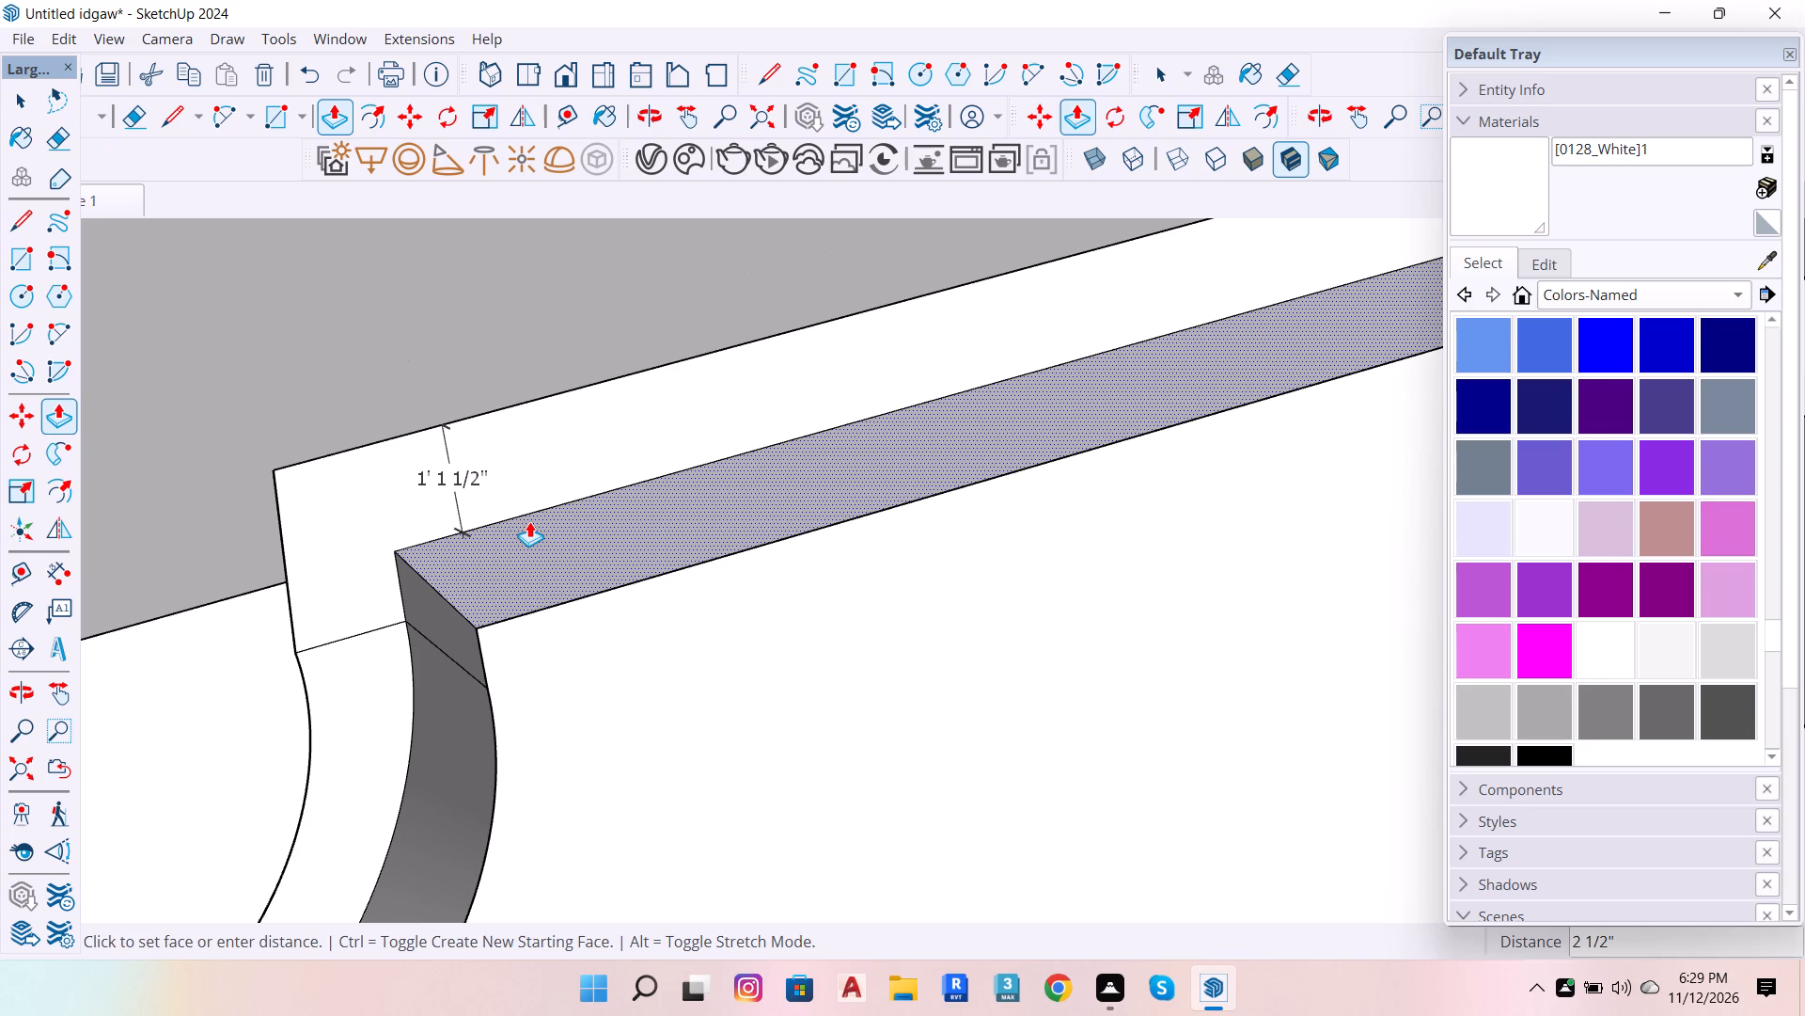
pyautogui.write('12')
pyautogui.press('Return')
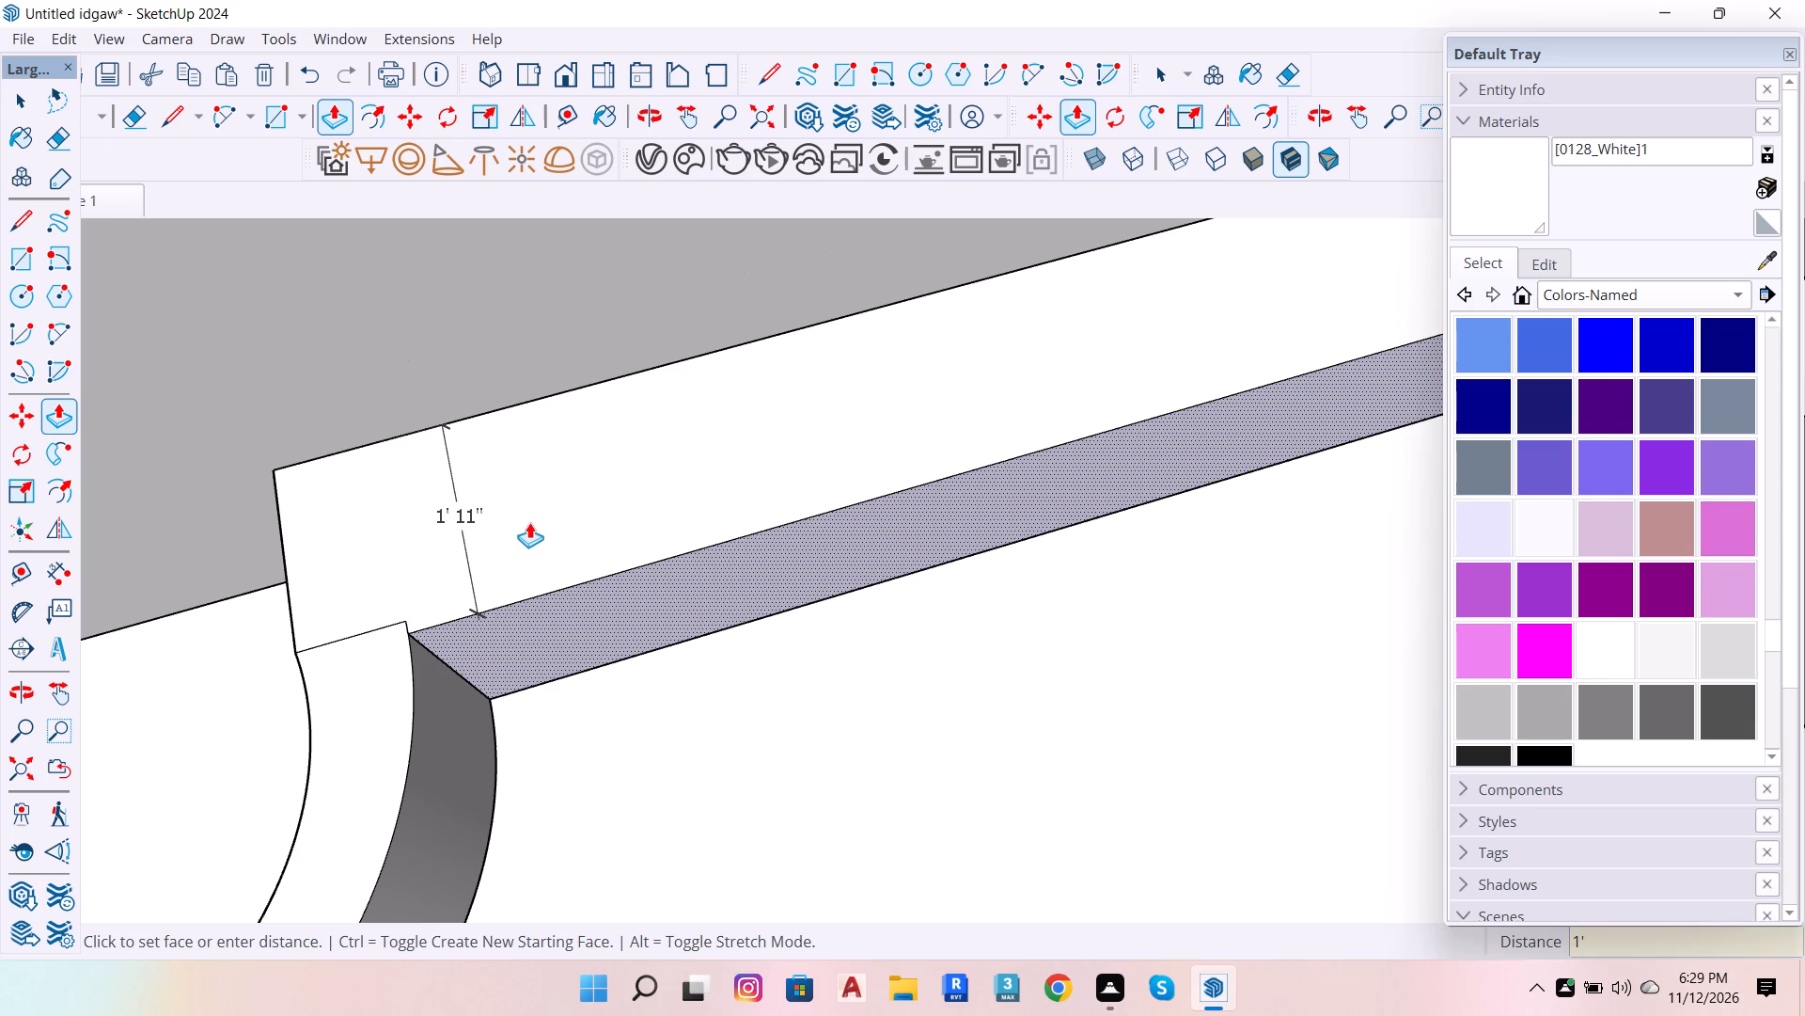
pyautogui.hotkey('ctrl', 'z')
# Push/pull the inner face of the planter's house-side ledge outward by 2".
pyautogui.click(544, 550)
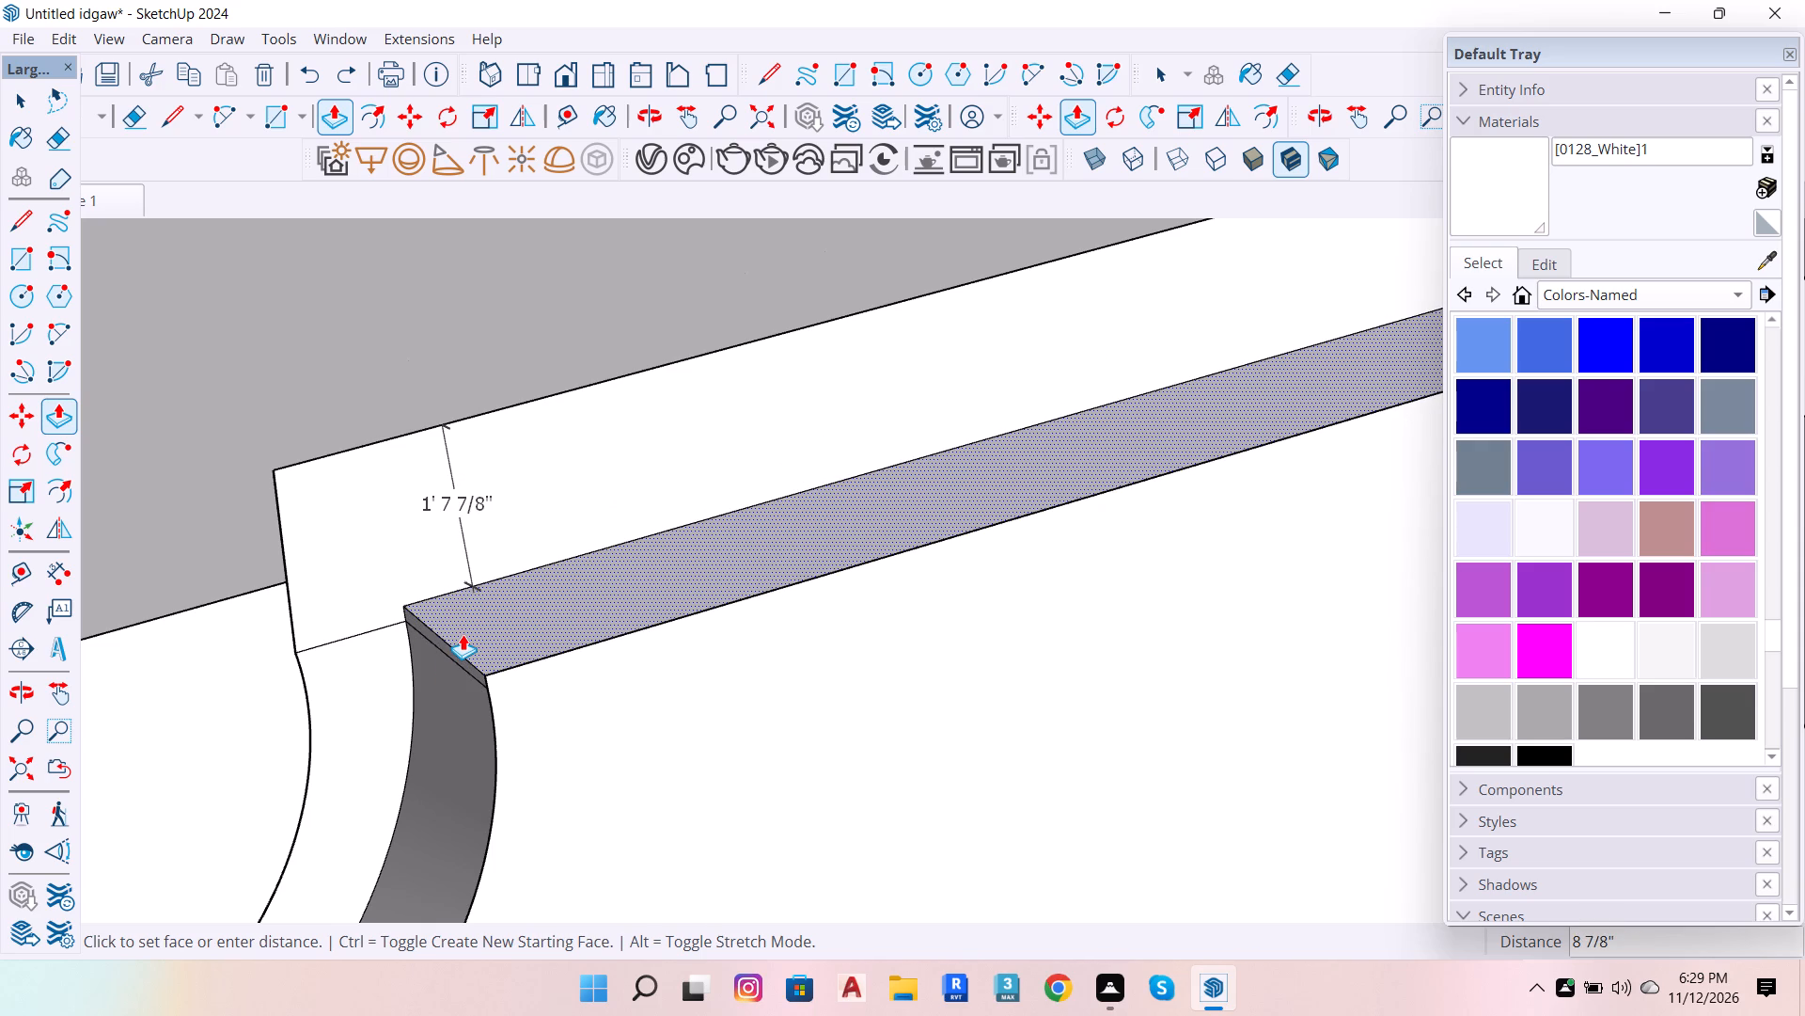
pyautogui.press('2')
pyautogui.press('Return')
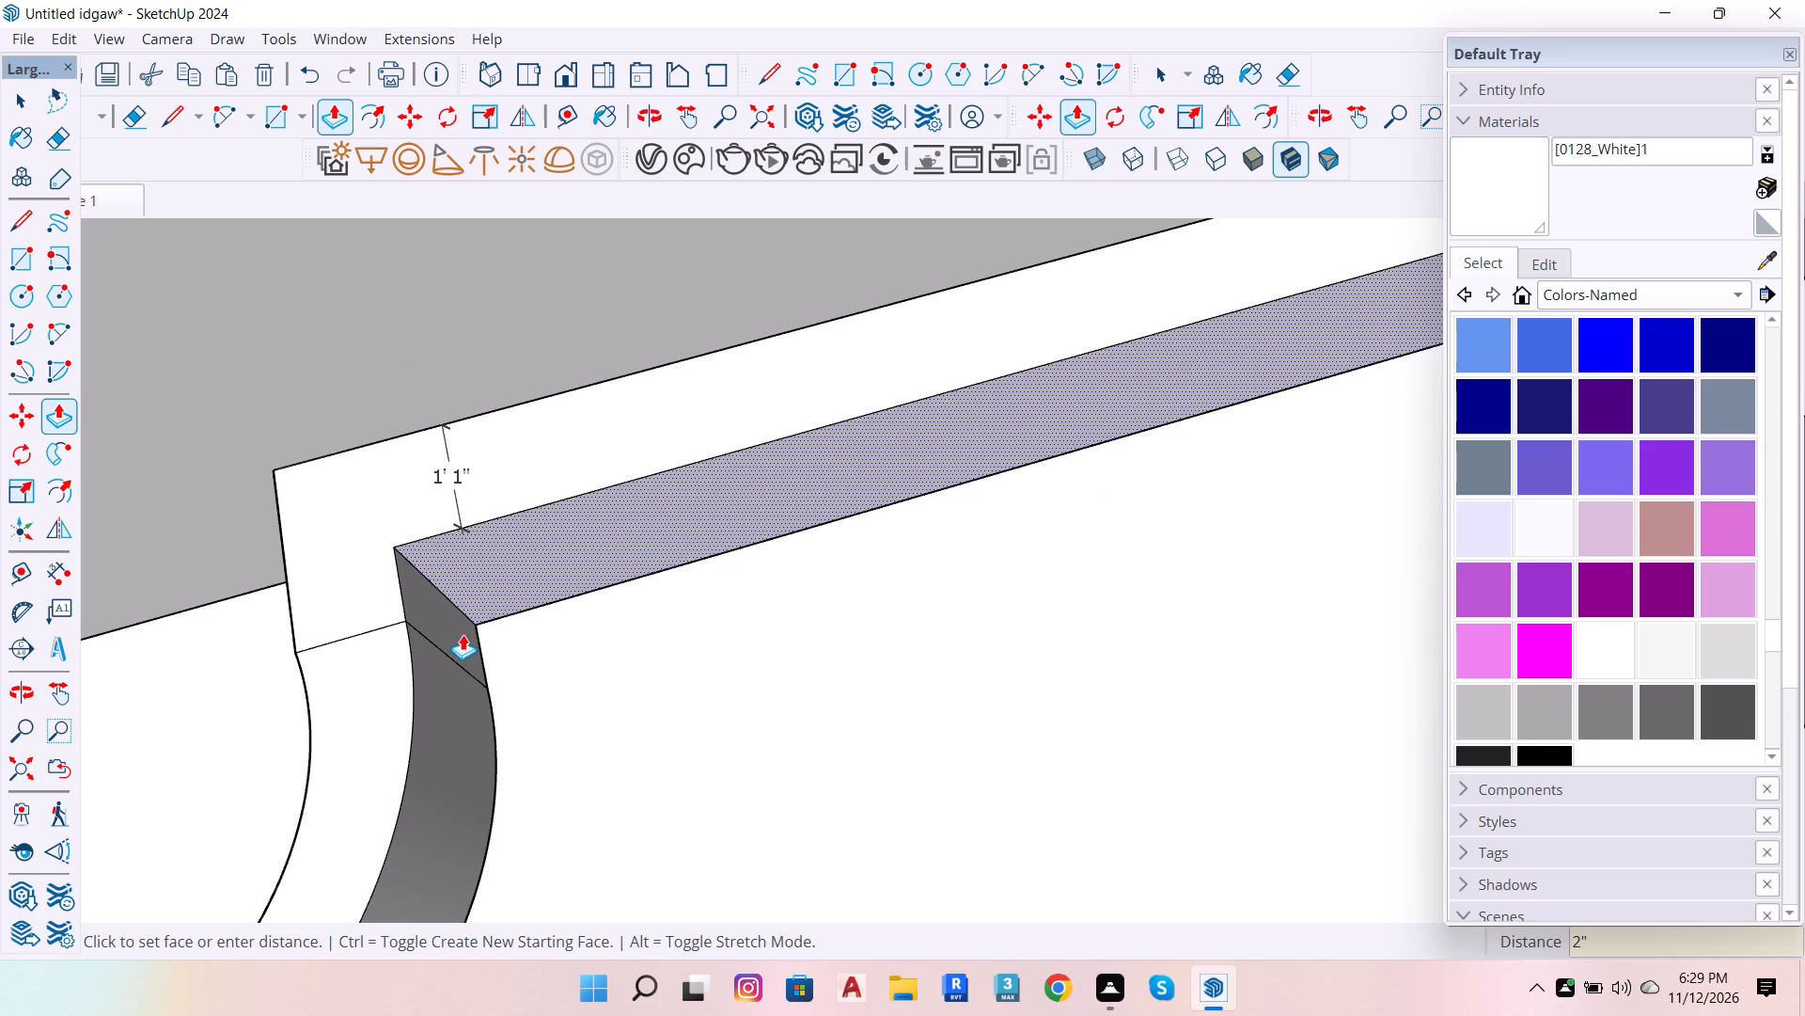
pyautogui.press('space')
# Dimension the width of the planter's side ledge at the far corner, between its inner corner and the raised outer wall.
pyautogui.scroll(-6, 332, 421)
pyautogui.scroll(-7, 577, 595)
pyautogui.scroll(4, 879, 484)
pyautogui.scroll(4, 1005, 363)
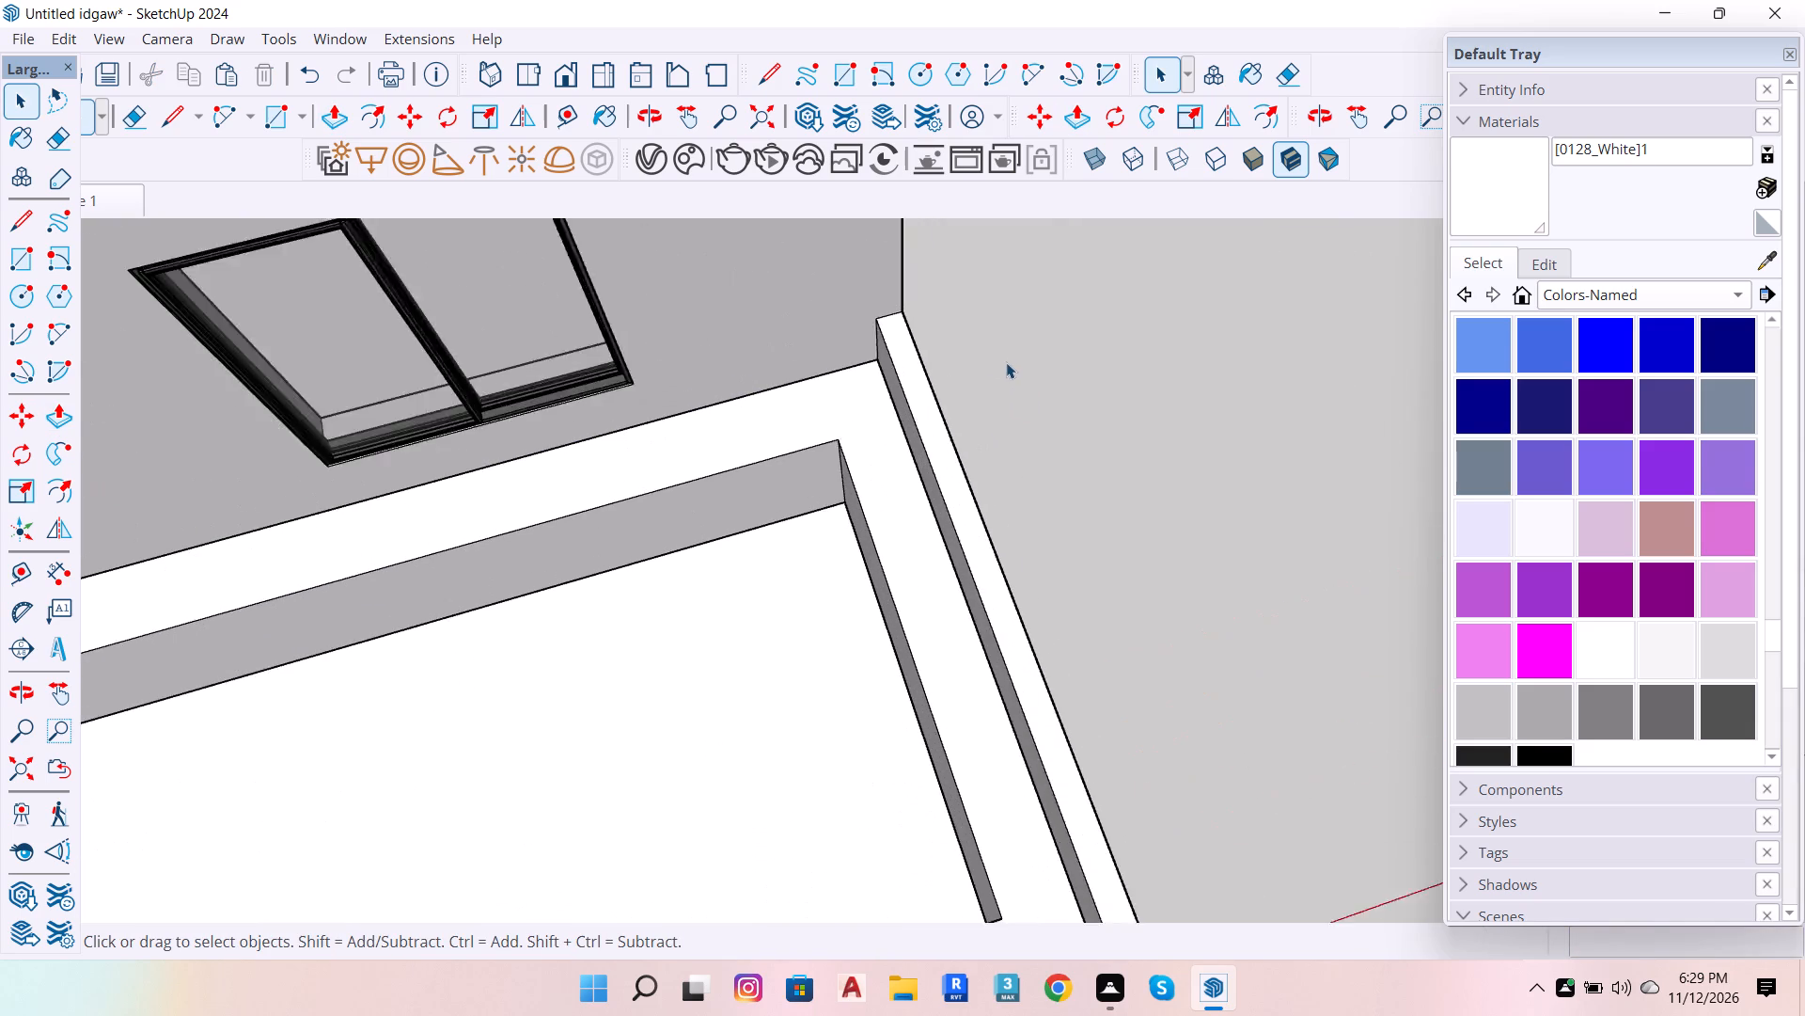
pyautogui.scroll(2, 1006, 362)
pyautogui.scroll(2, 766, 357)
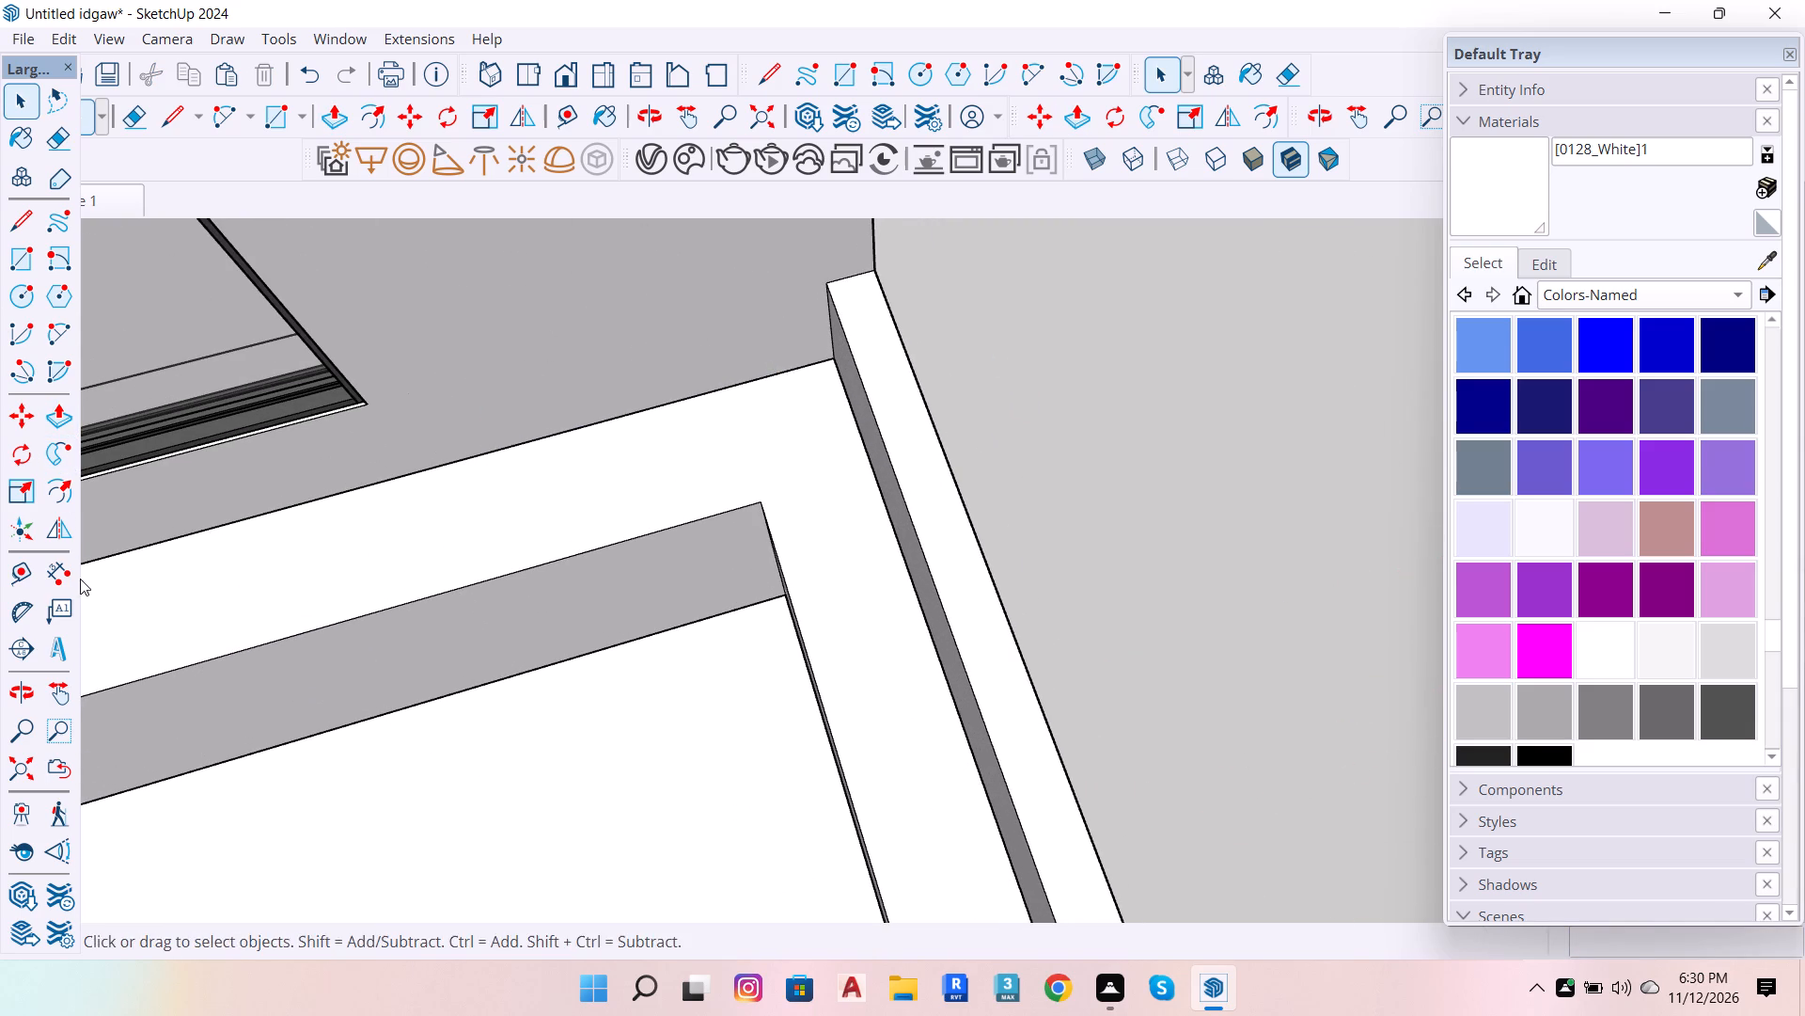
pyautogui.click(68, 575)
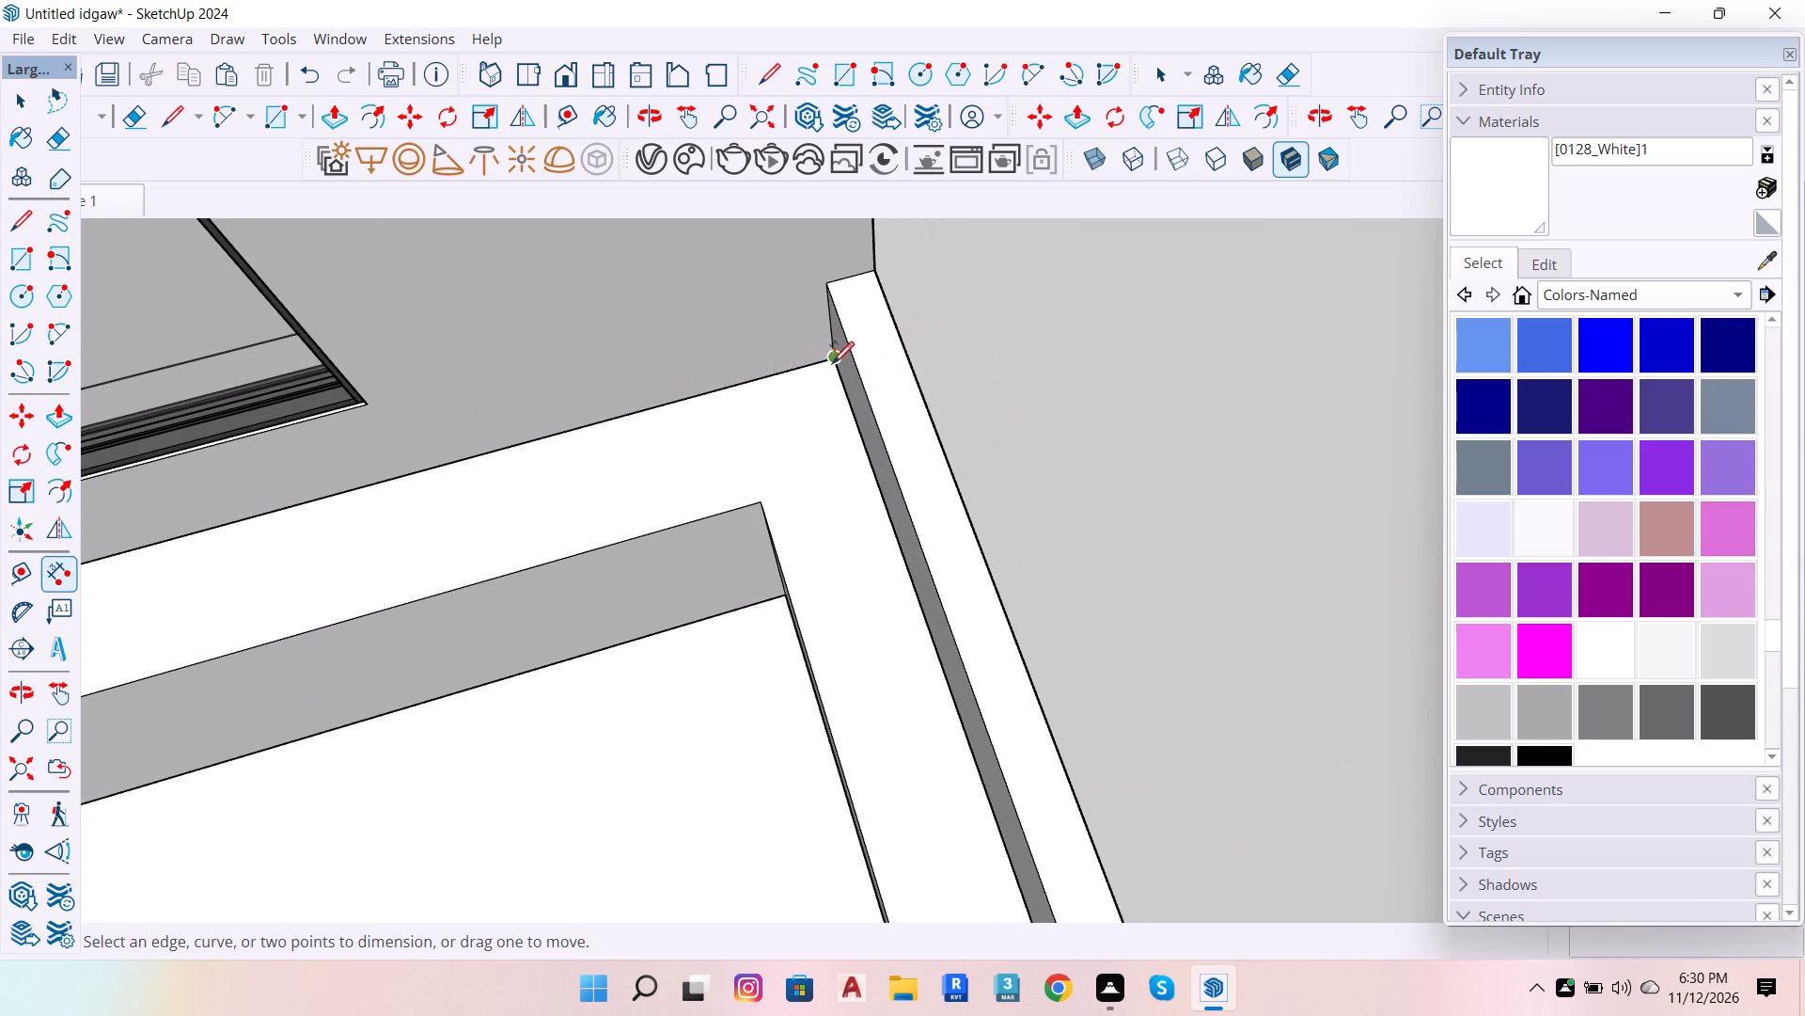
pyautogui.click(831, 359)
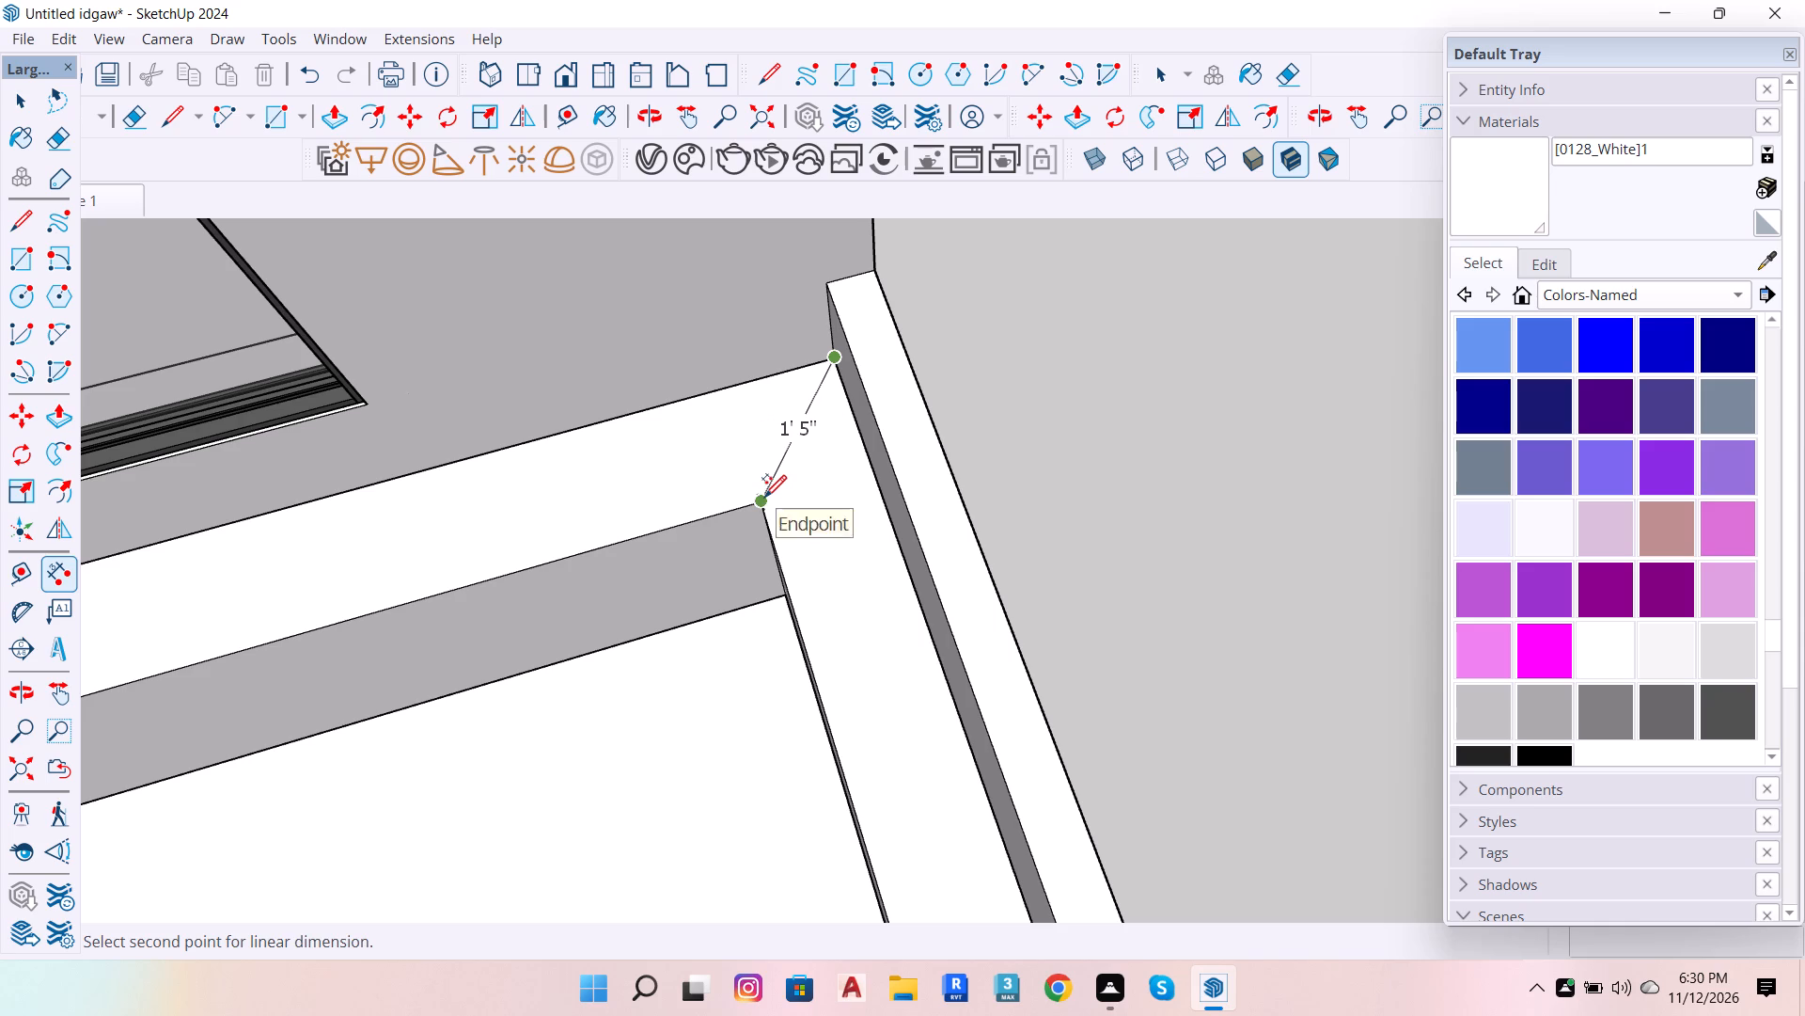
pyautogui.click(764, 496)
pyautogui.click(818, 575)
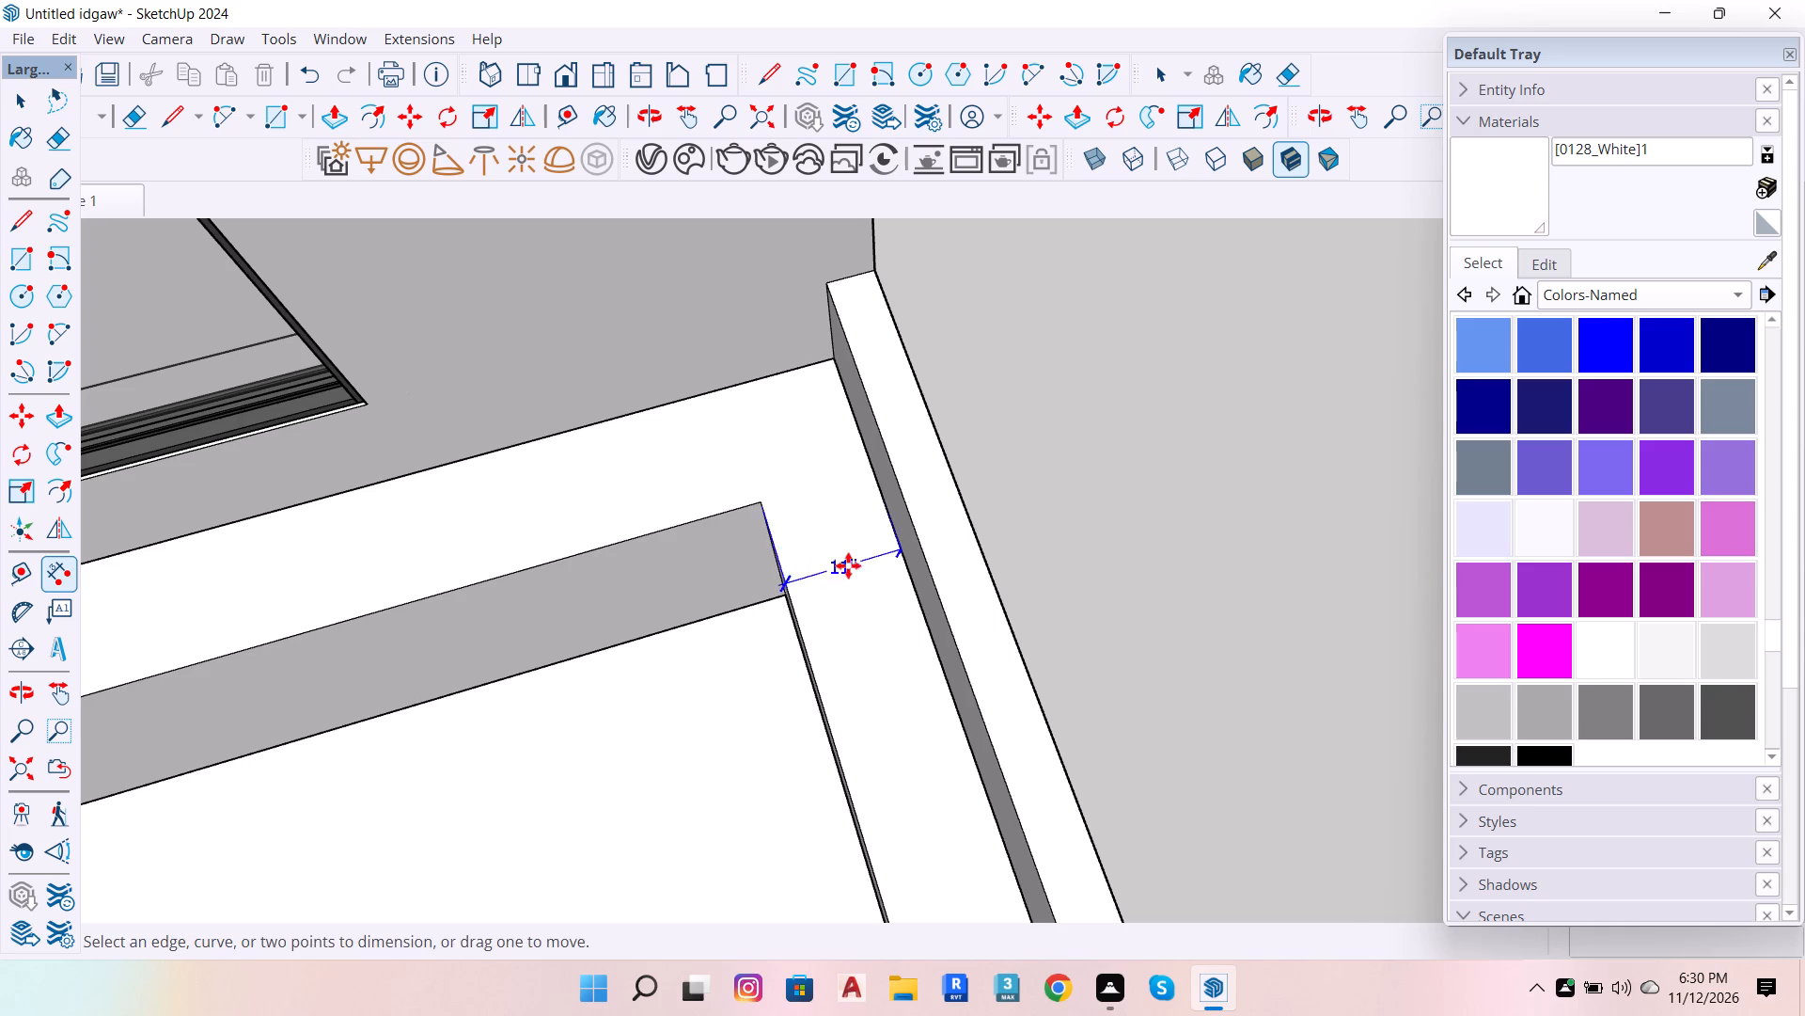
pyautogui.scroll(-6, 1014, 465)
pyautogui.press('space')
# Push/pull the inner face of the planter's side ledge by 2" to widen the ledge.
pyautogui.scroll(6, 849, 595)
pyautogui.click(955, 527)
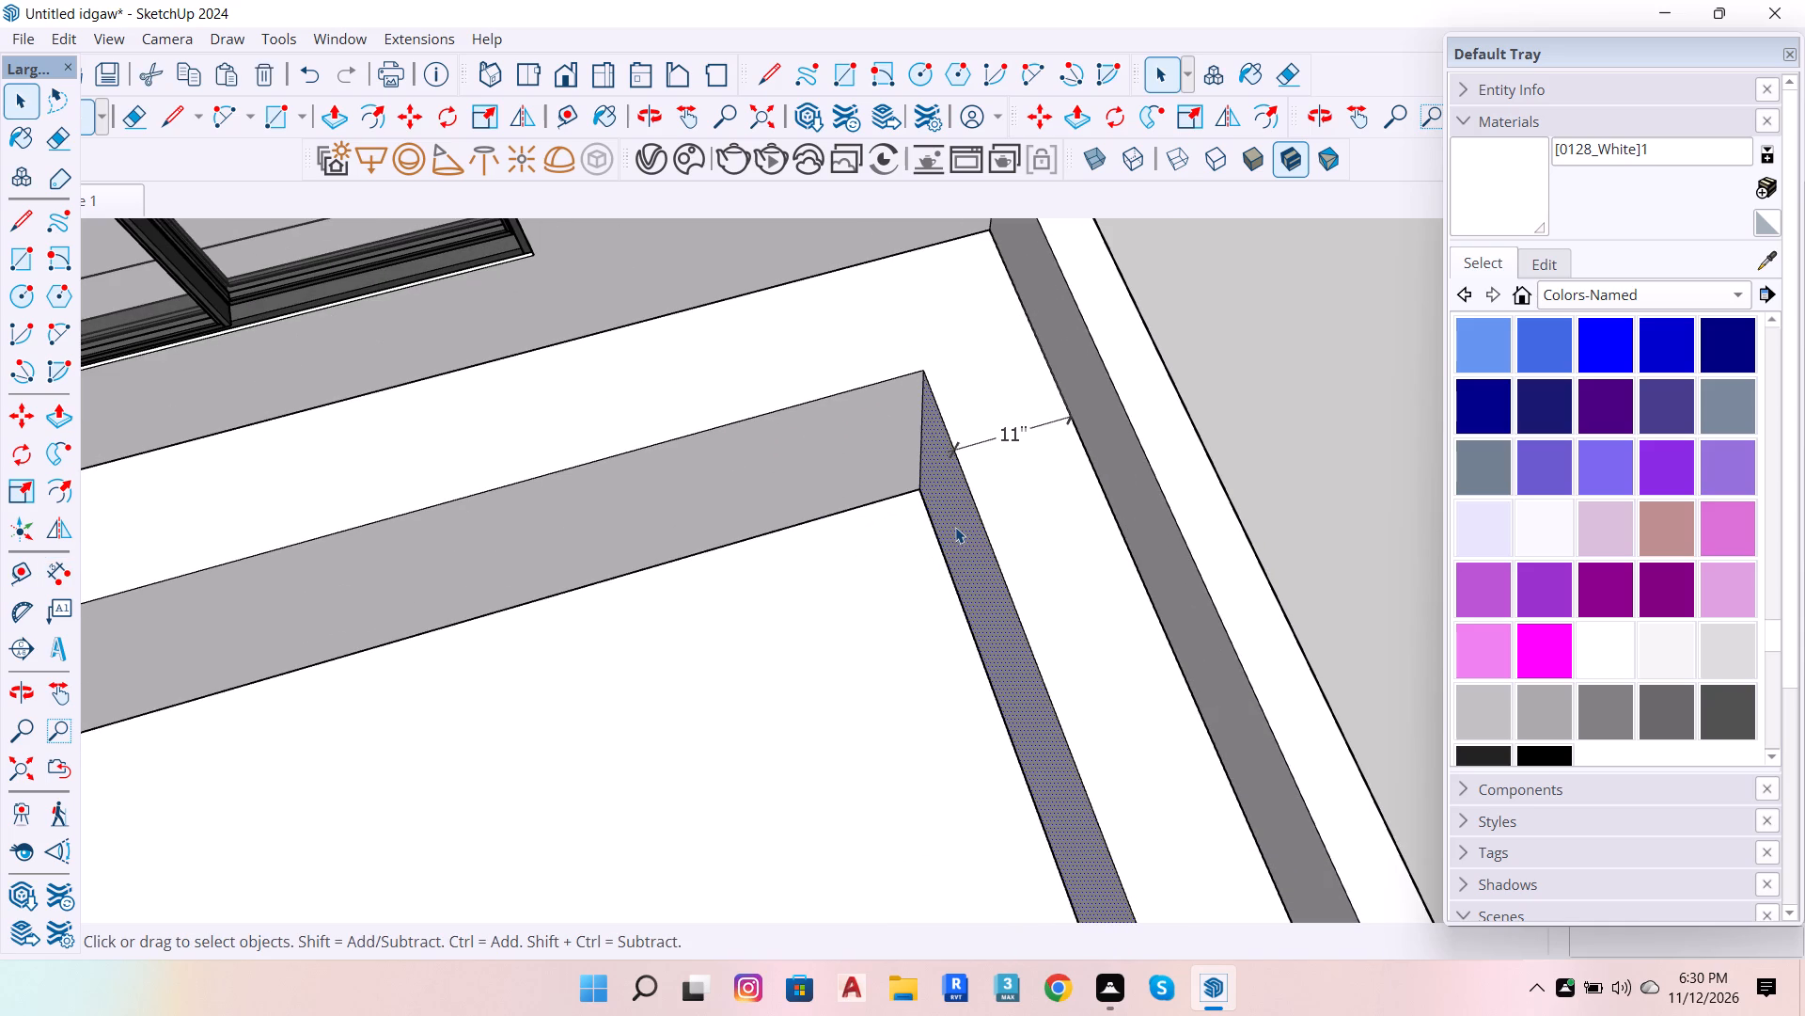
pyautogui.press('p')
pyautogui.click(956, 527)
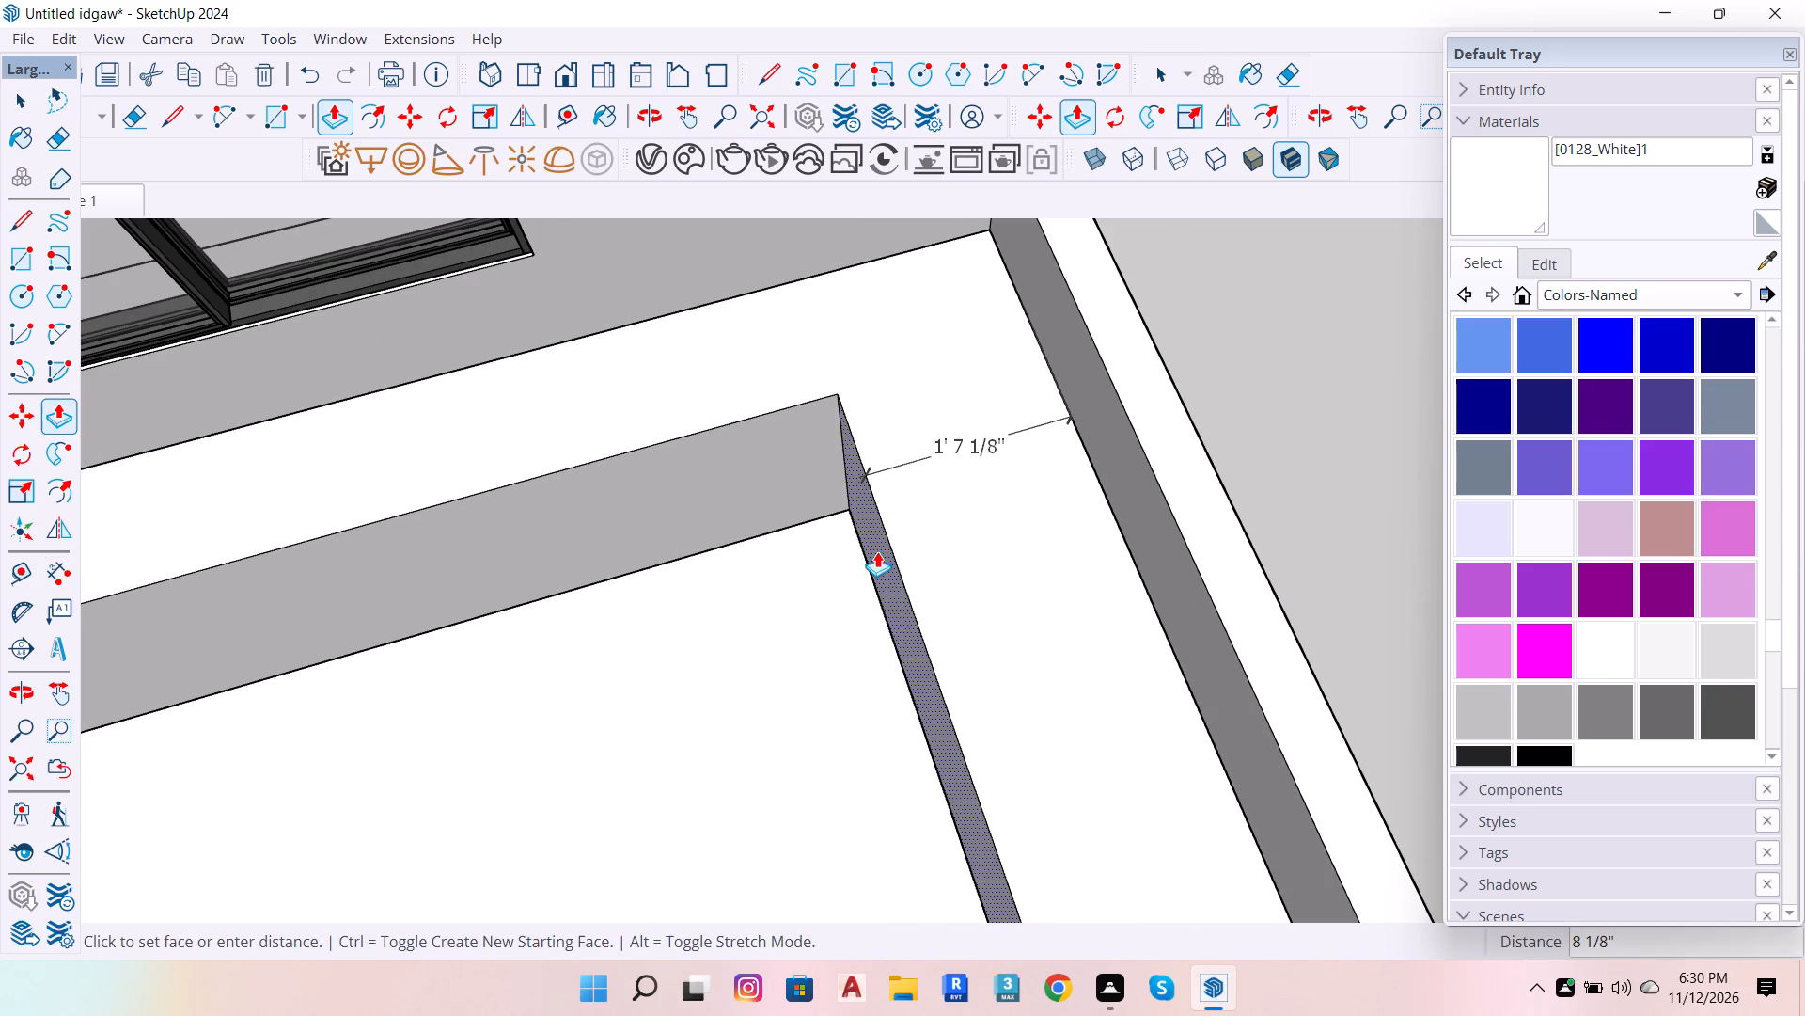
pyautogui.press('2')
pyautogui.press('Return')
pyautogui.press('space')
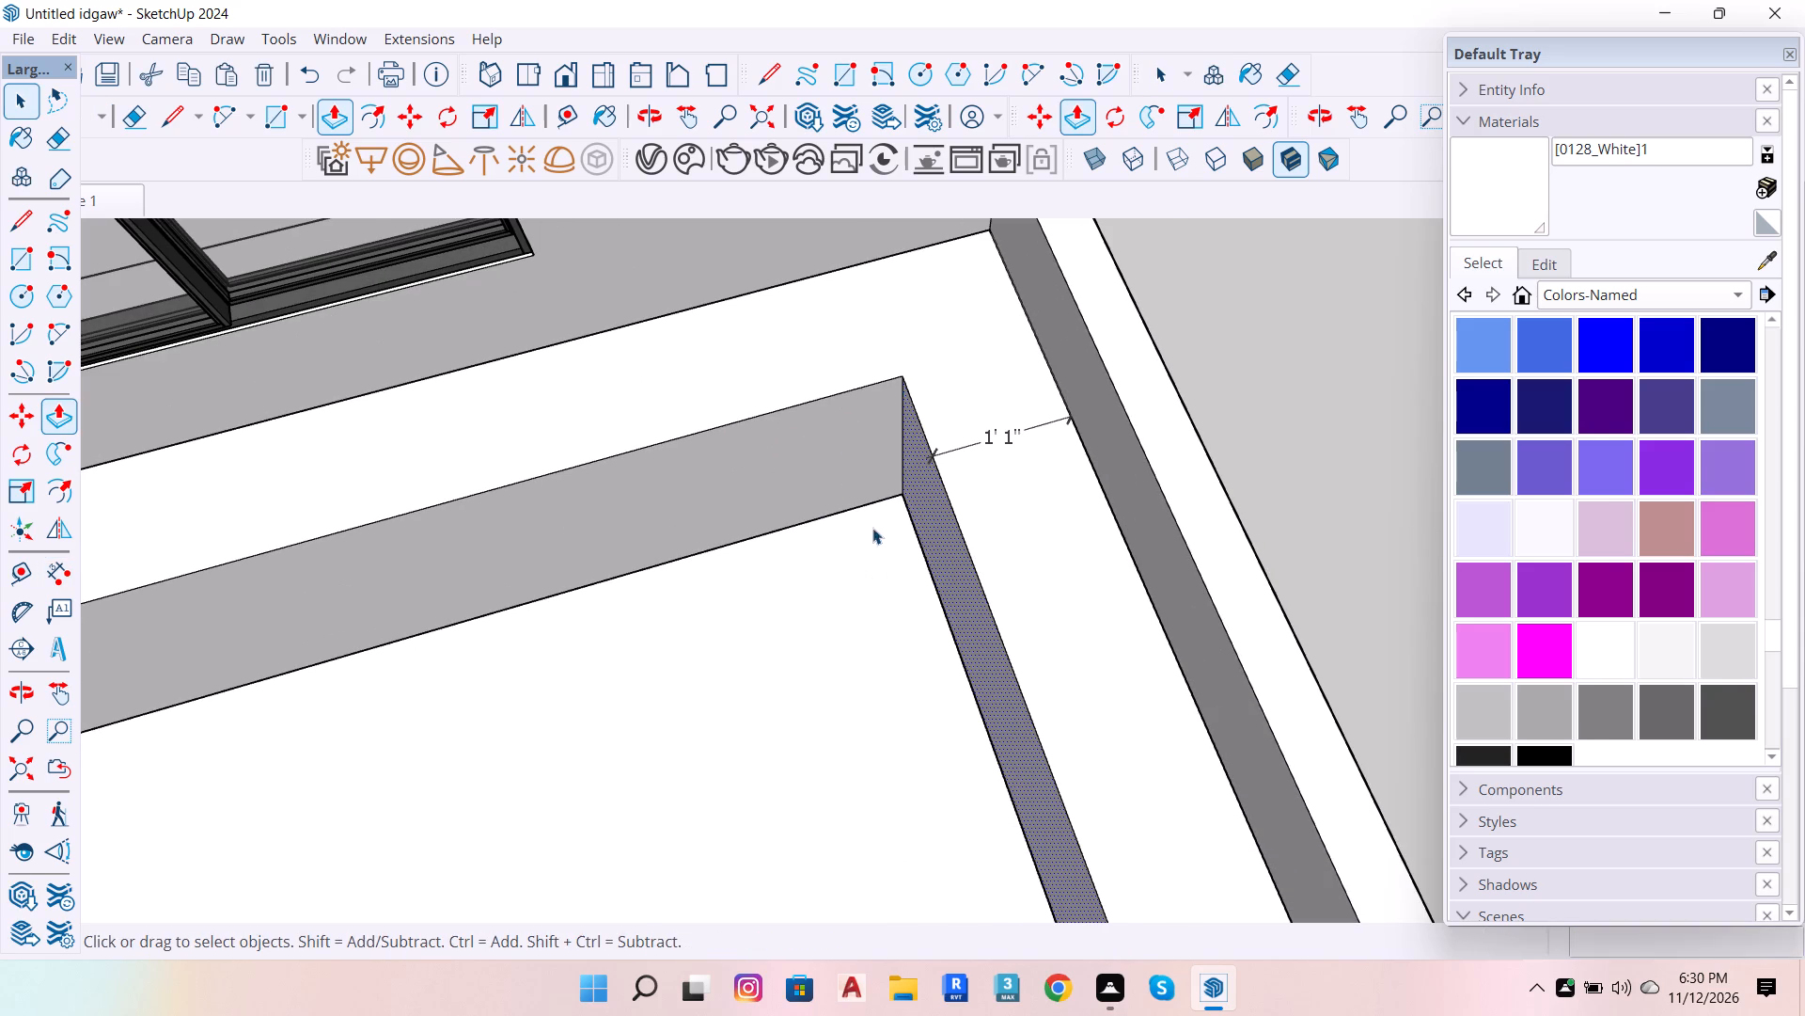
# Dimension the width of the planter's long front ledge at the far corner, between its inner corner and the raised outer wall's corner.
pyautogui.scroll(-8, 1049, 457)
pyautogui.scroll(-5, 1135, 421)
pyautogui.press('o')
pyautogui.moveTo(926, 430); pyautogui.dragTo(1210, 531)
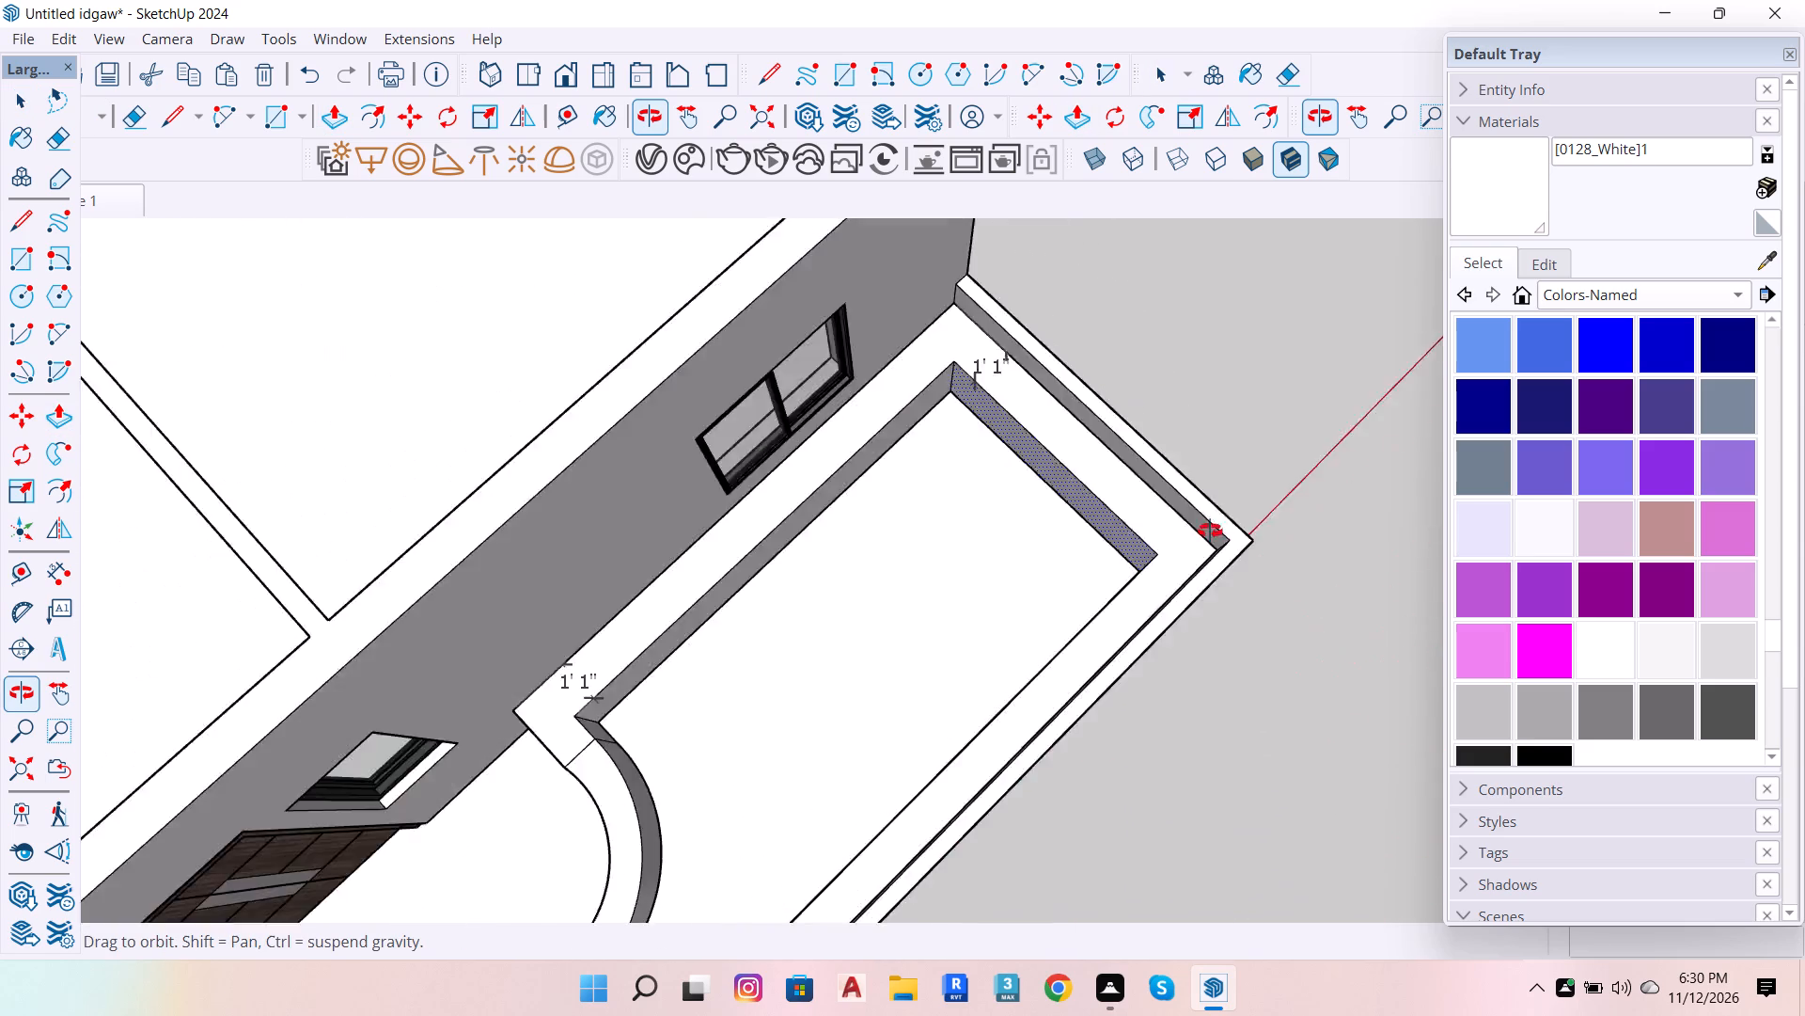
pyautogui.moveTo(1210, 531); pyautogui.dragTo(1468, 547)
pyautogui.scroll(-7, 671, 443)
pyautogui.scroll(6, 887, 632)
pyautogui.moveTo(825, 619); pyautogui.dragTo(1296, 516)
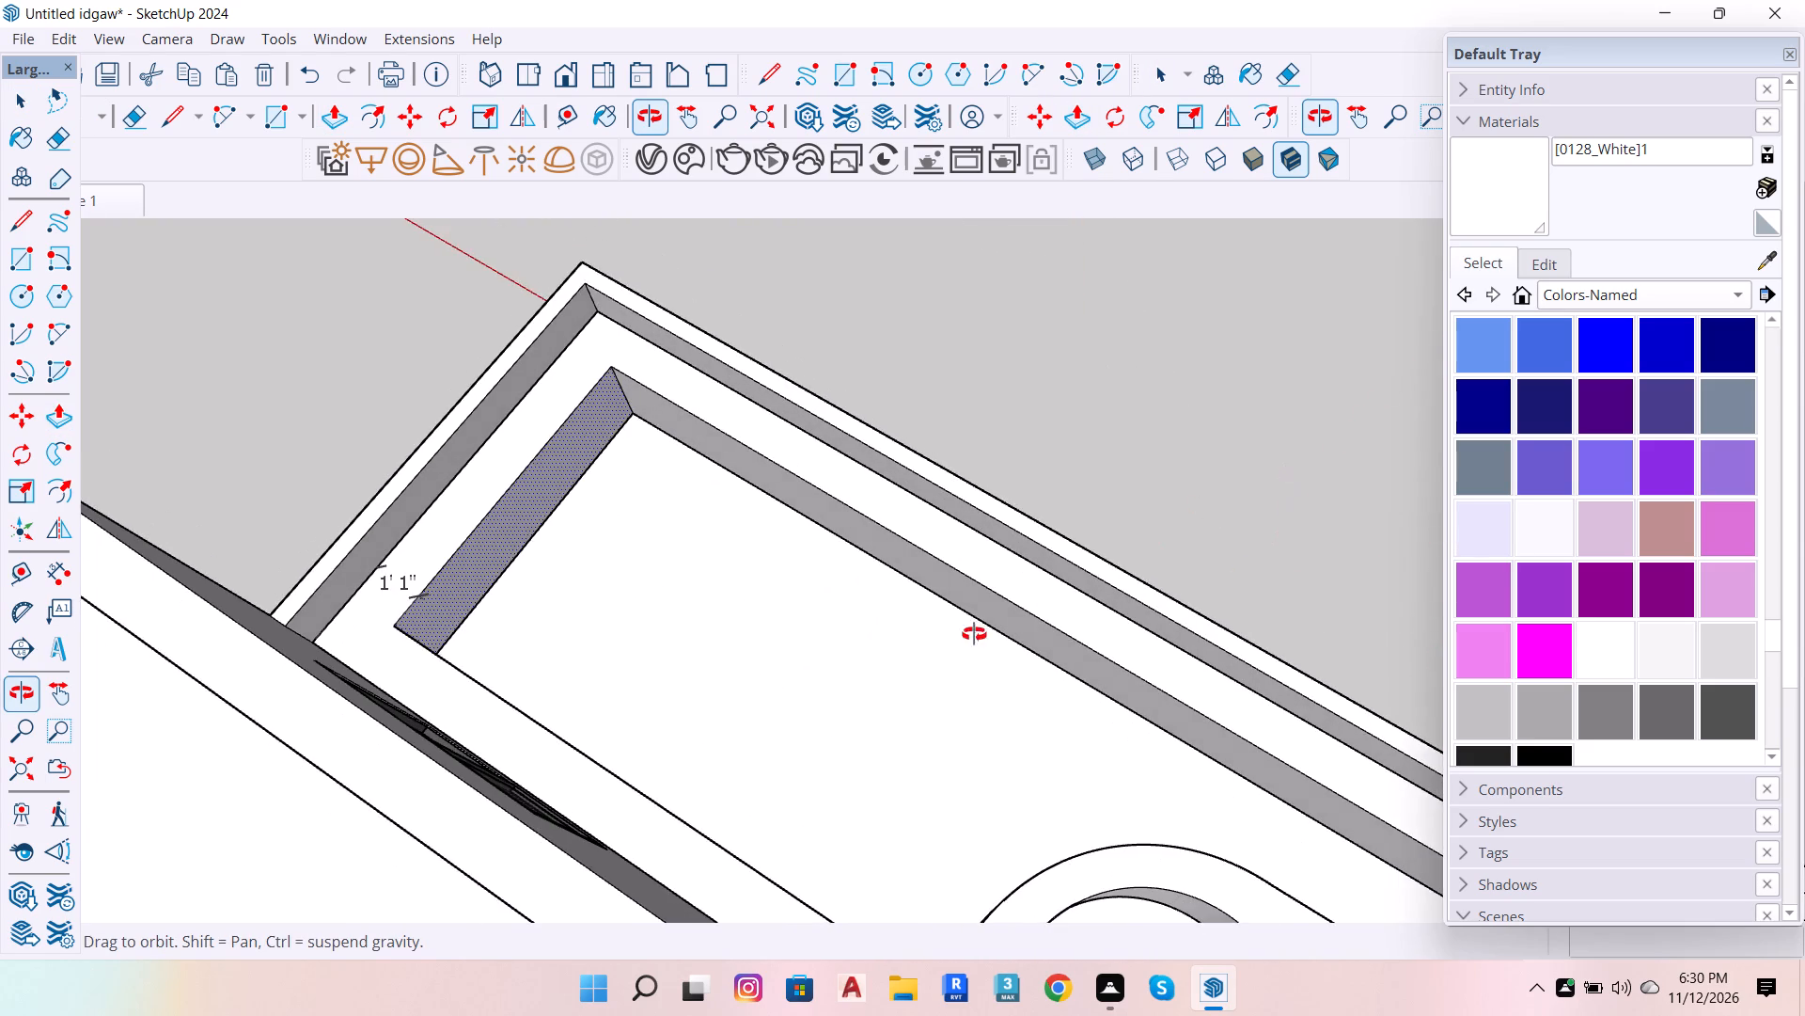
pyautogui.scroll(3, 902, 677)
pyautogui.press('space')
pyautogui.scroll(-7, 891, 536)
pyautogui.scroll(6, 648, 335)
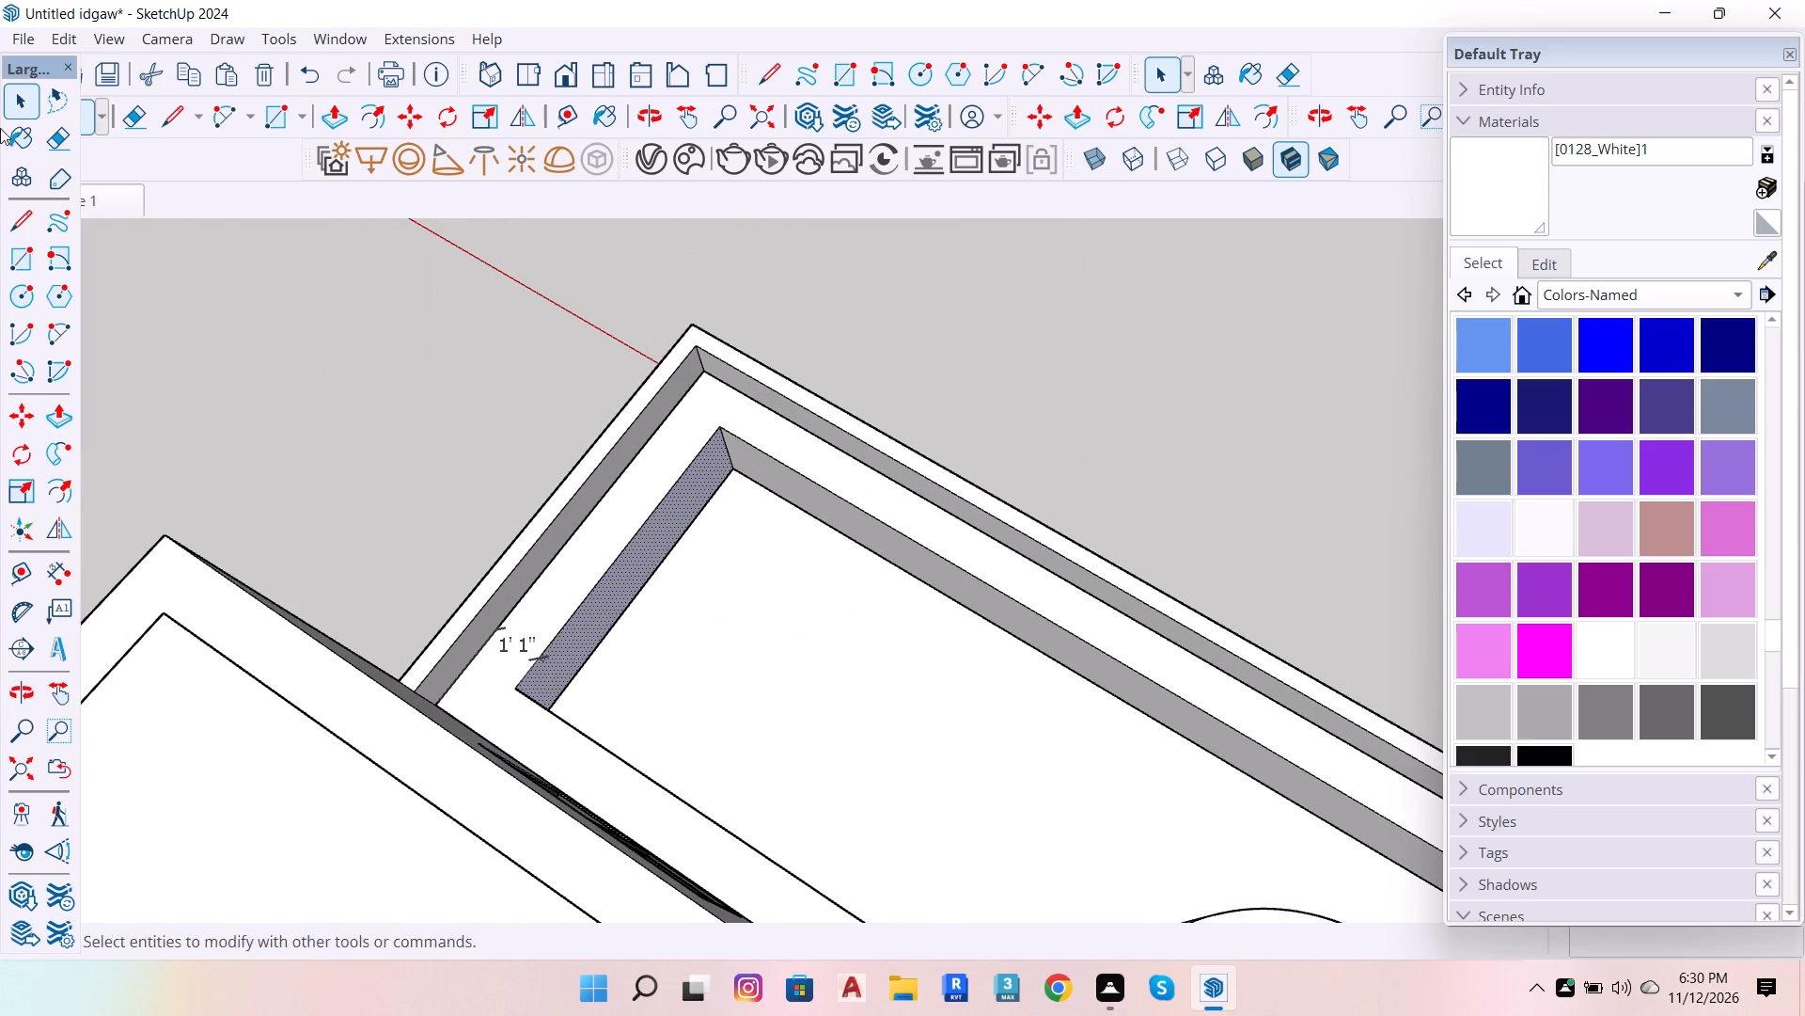
pyautogui.click(70, 575)
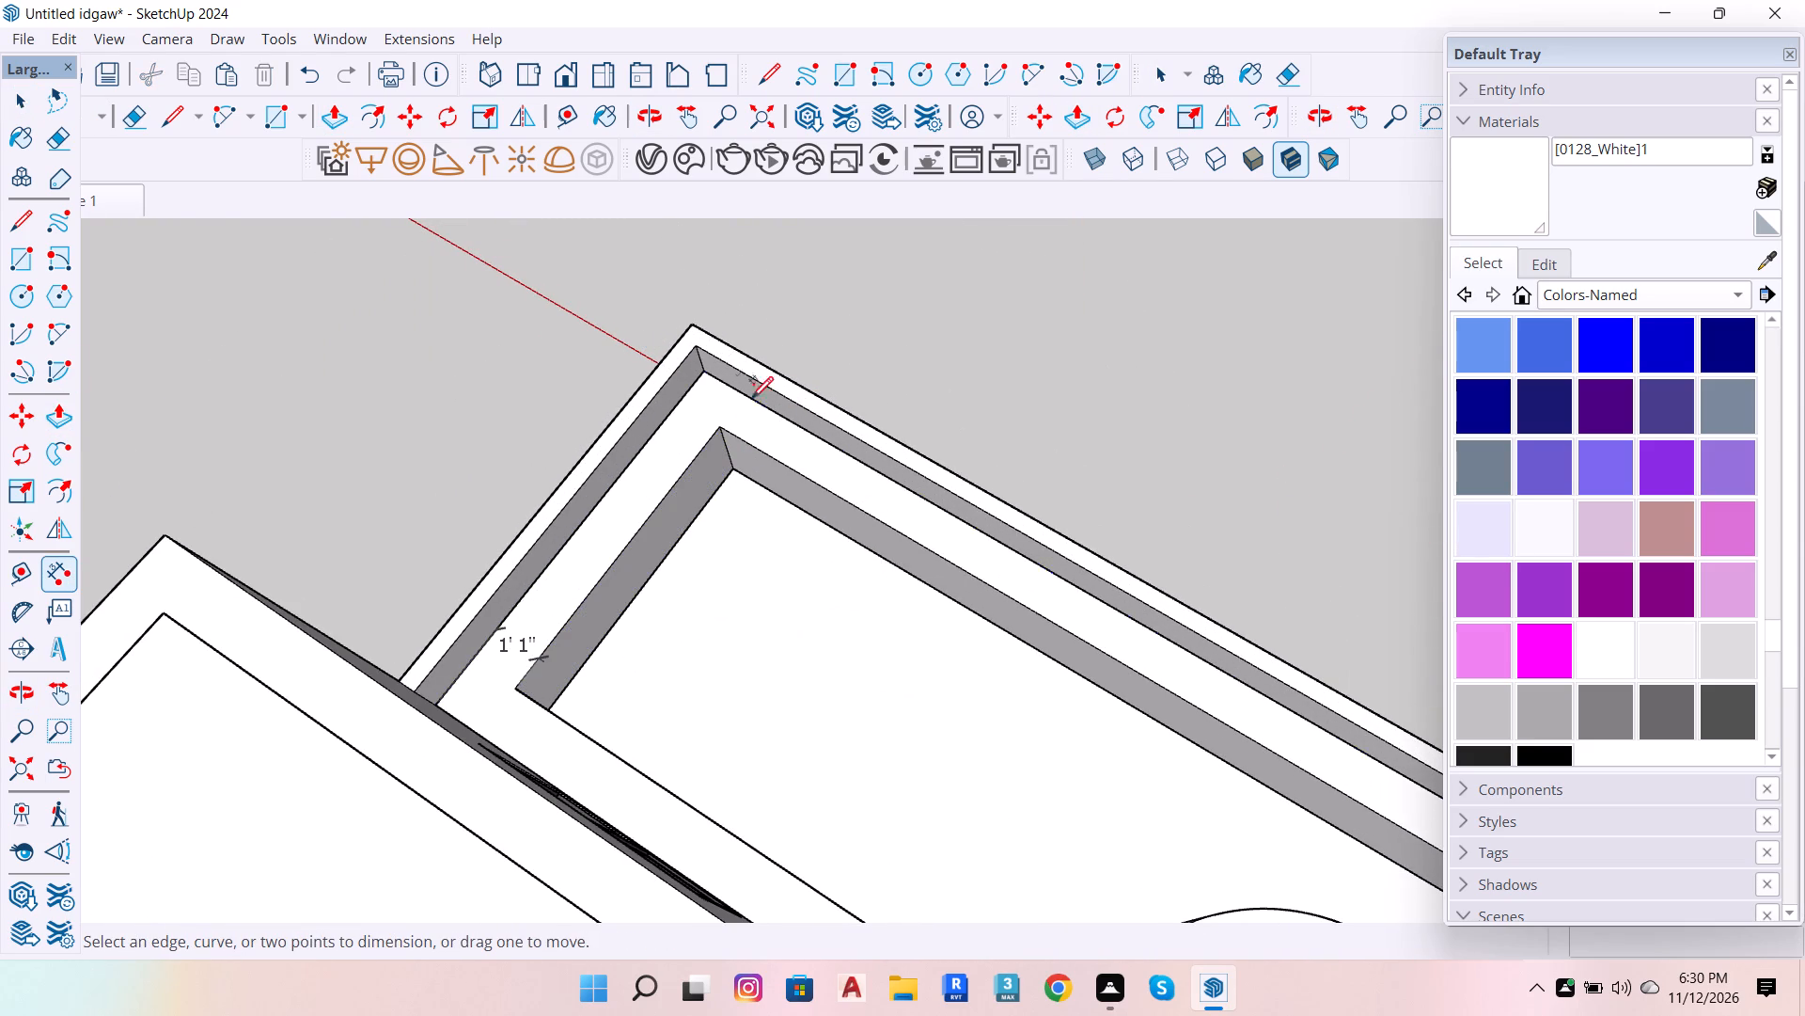
pyautogui.click(723, 421)
pyautogui.click(708, 373)
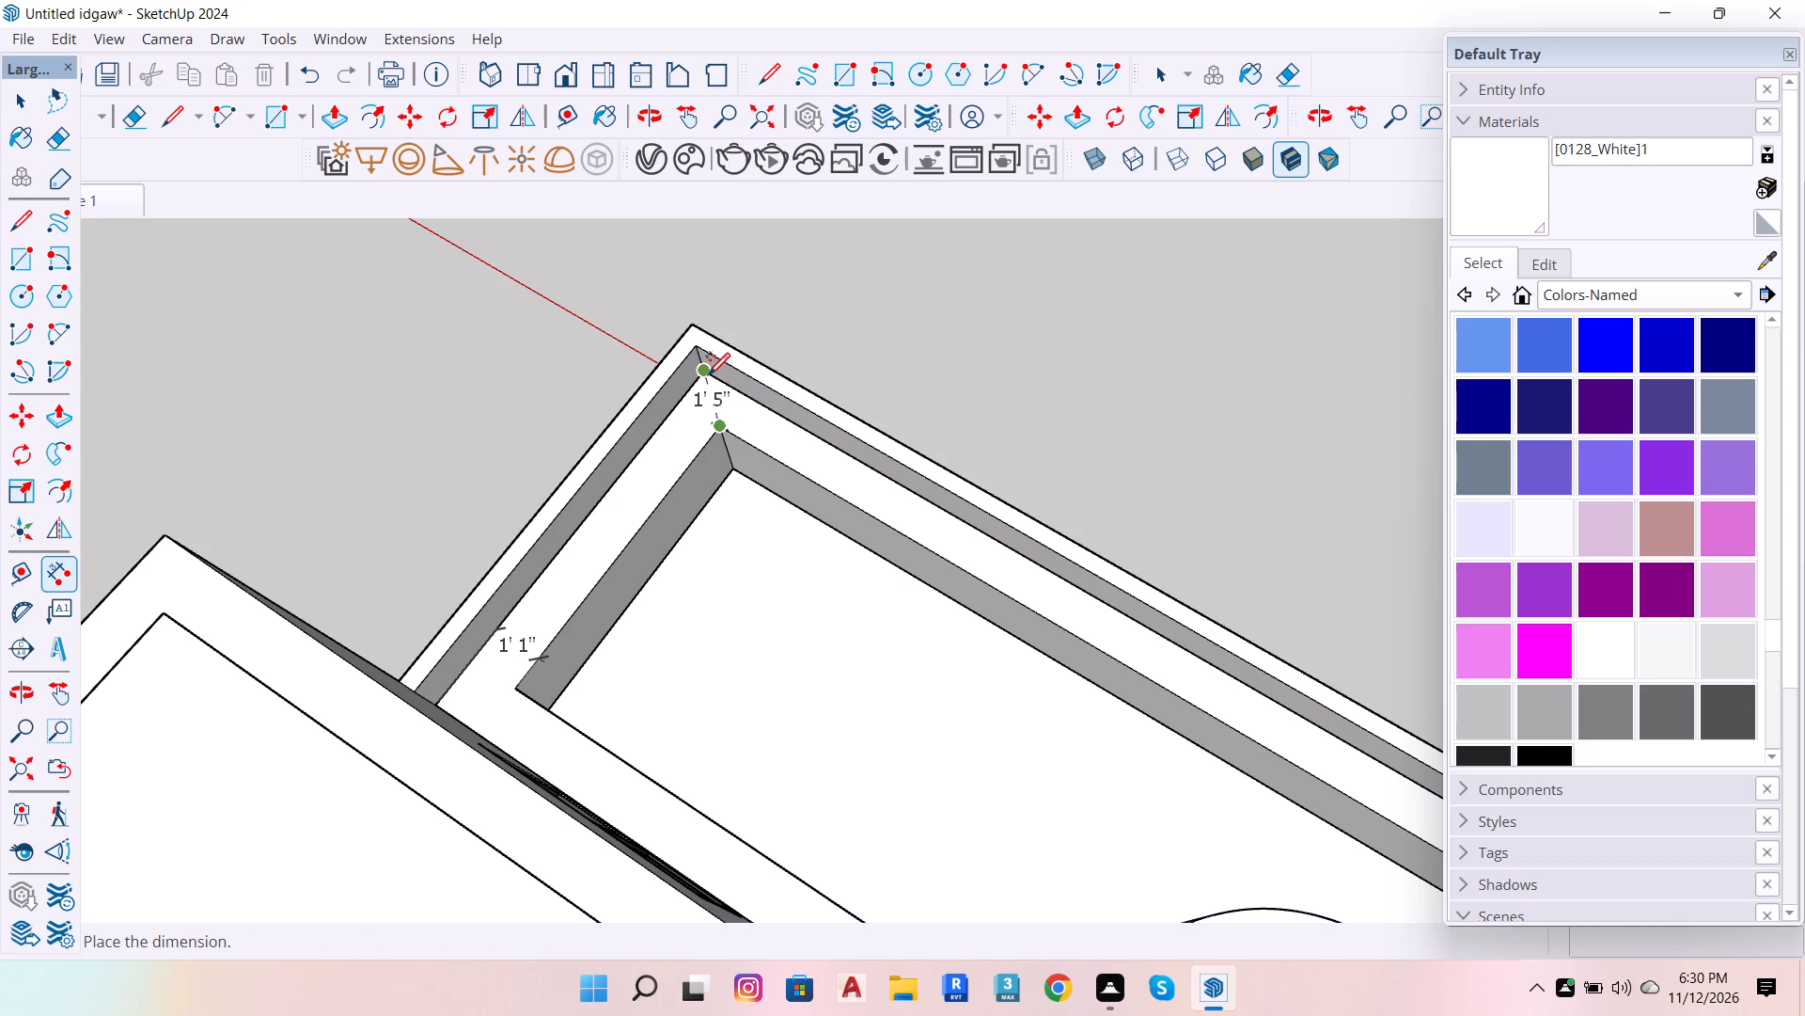
pyautogui.click(765, 436)
# Push/pull the inner face of the planter's long front ledge by 2" to widen the ledge.
pyautogui.scroll(6, 793, 498)
pyautogui.press('space')
pyautogui.click(787, 488)
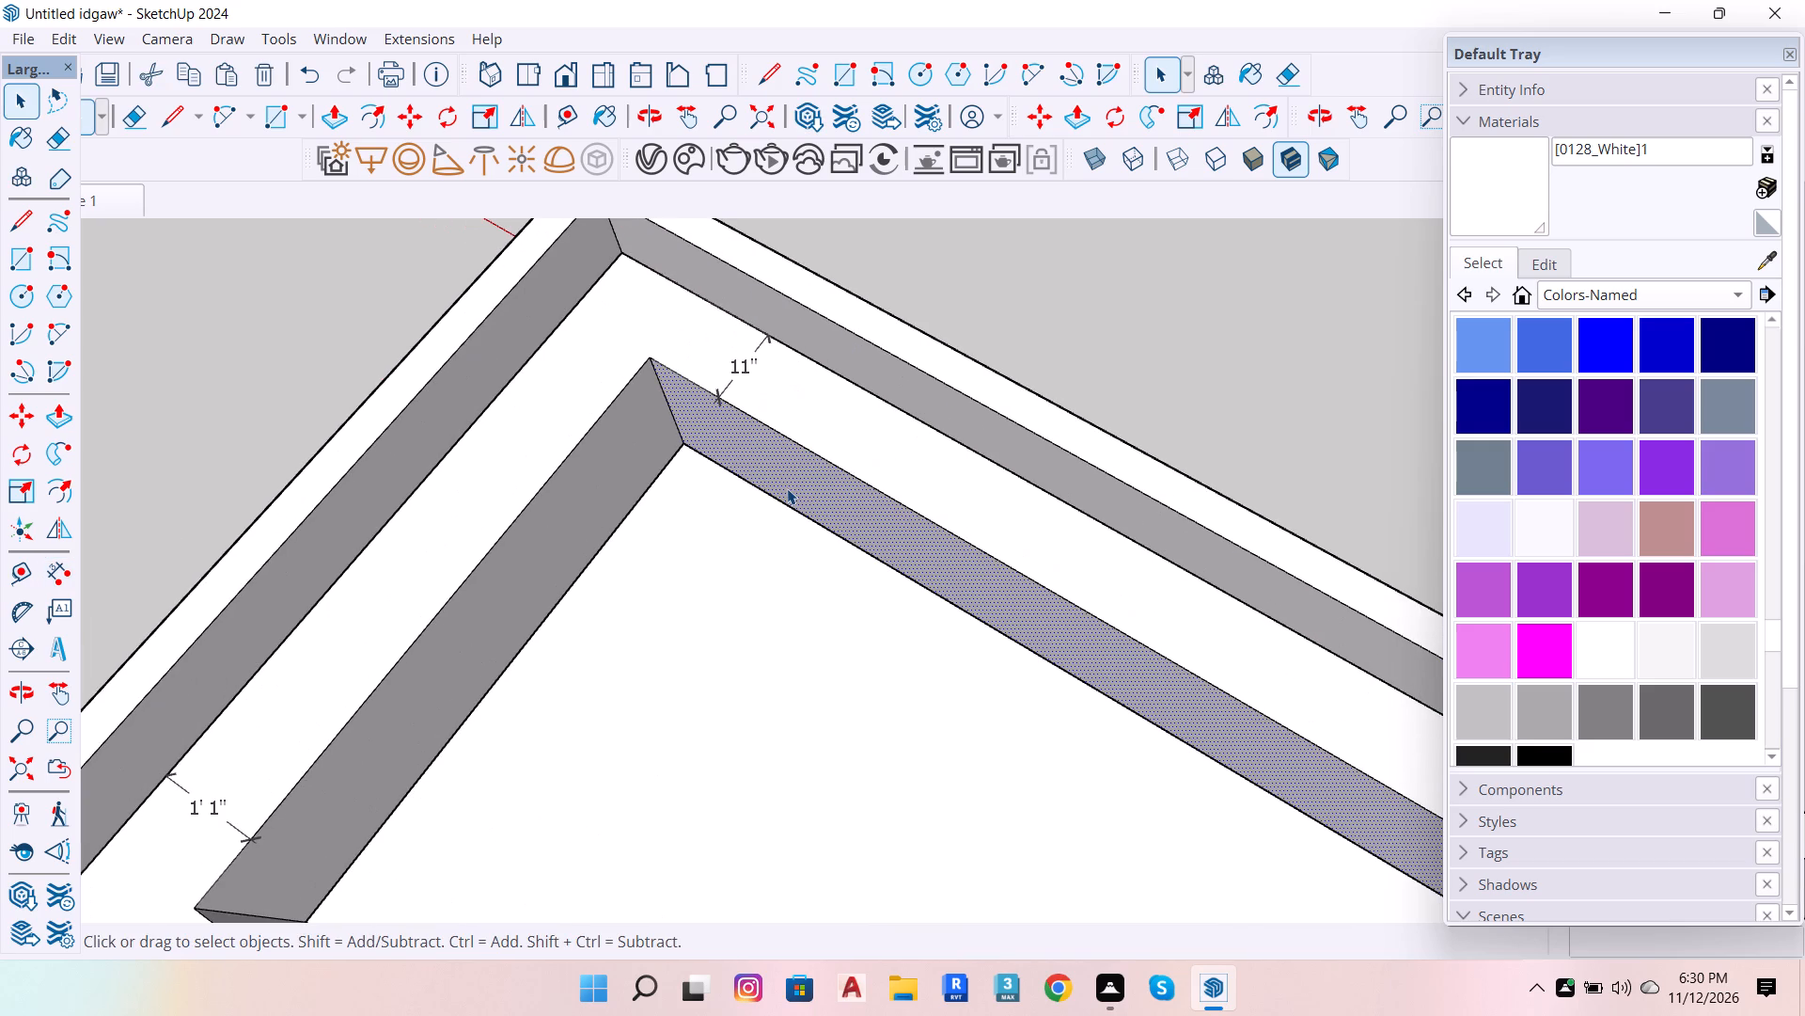
pyautogui.press('p')
pyautogui.click(787, 488)
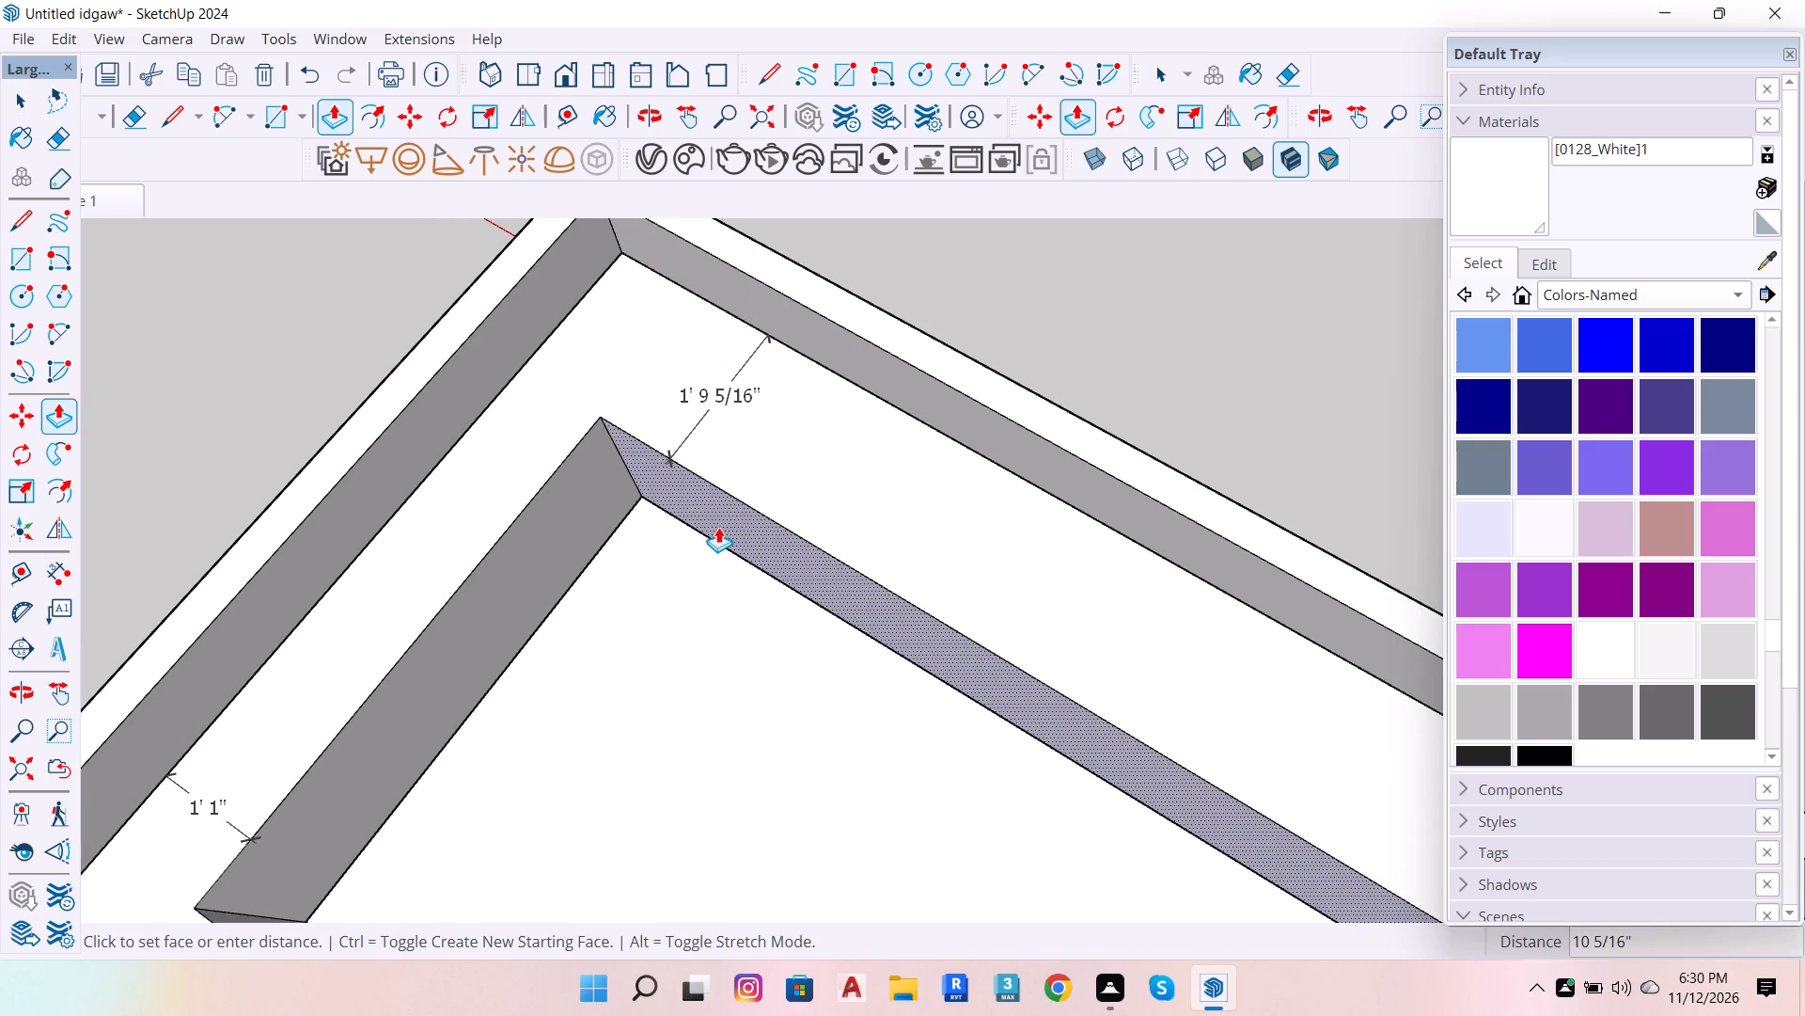
pyautogui.press('2')
pyautogui.press('Return')
pyautogui.press('space')
# Erase the three width dimensions on the planter's front, side and house-side ledges.
pyautogui.scroll(-7, 747, 516)
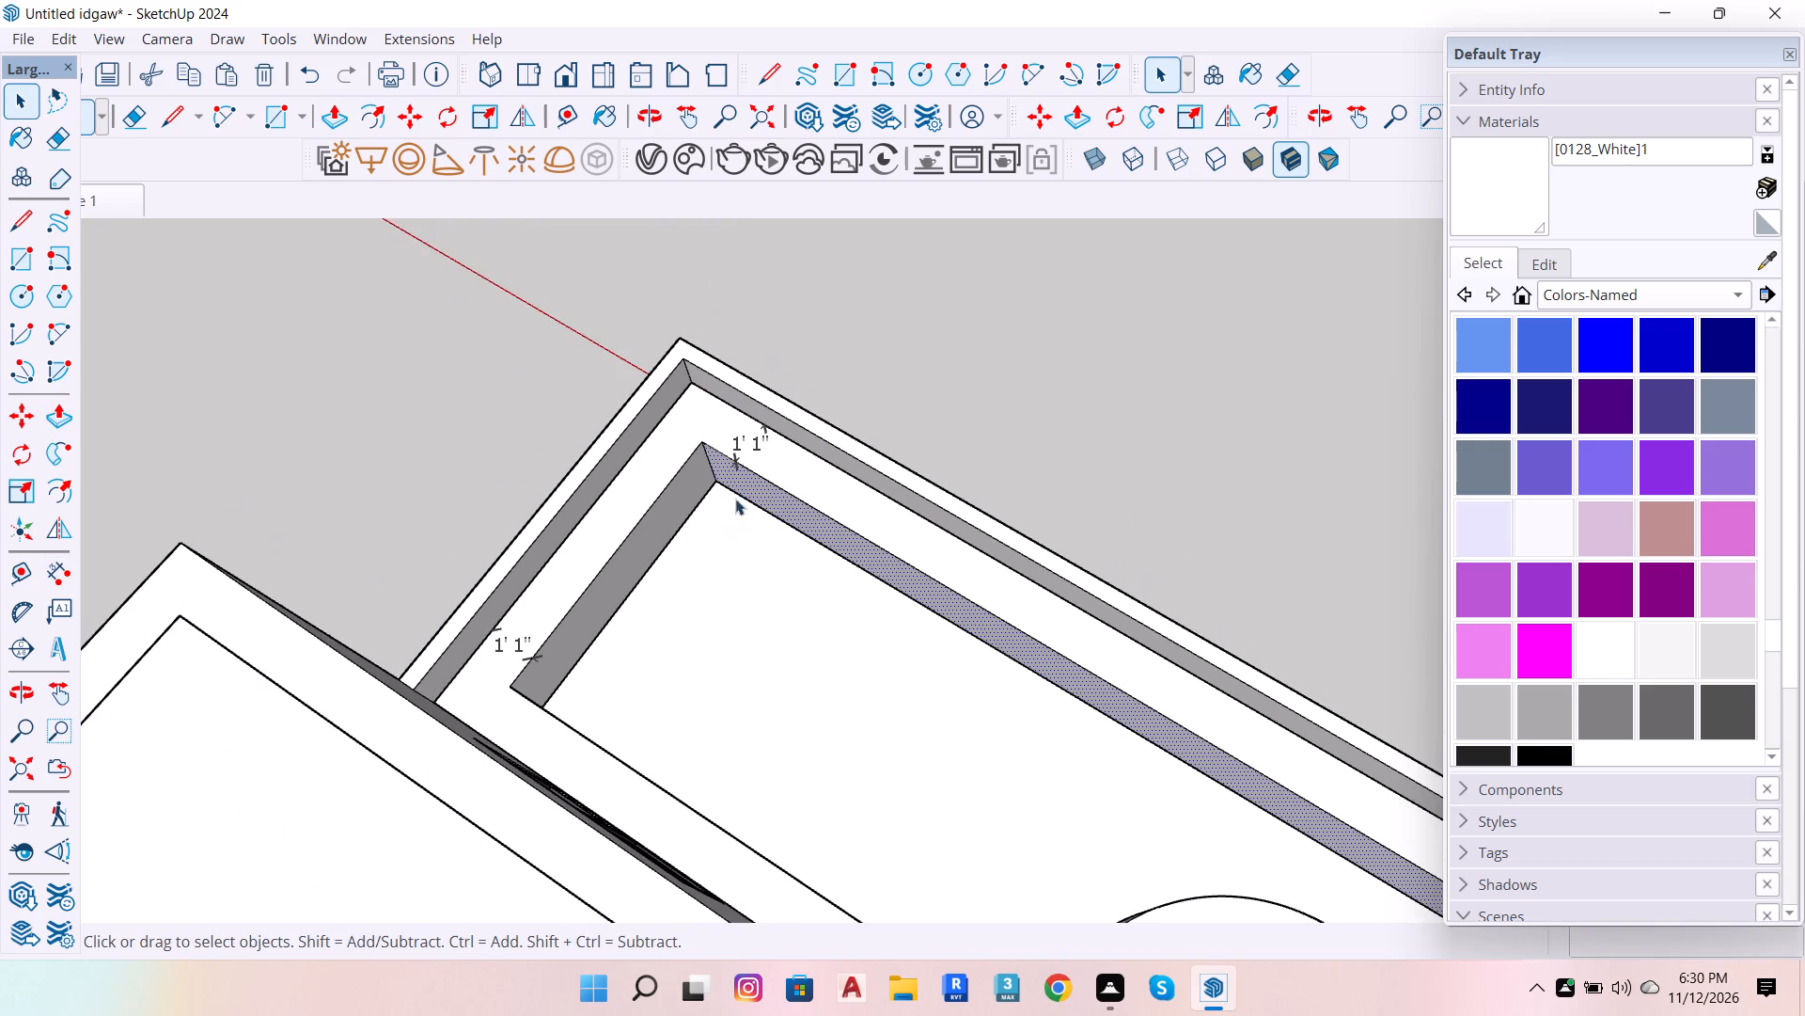
pyautogui.scroll(-6, 14, 523)
pyautogui.scroll(-5, 285, 409)
pyautogui.scroll(-6, 541, 385)
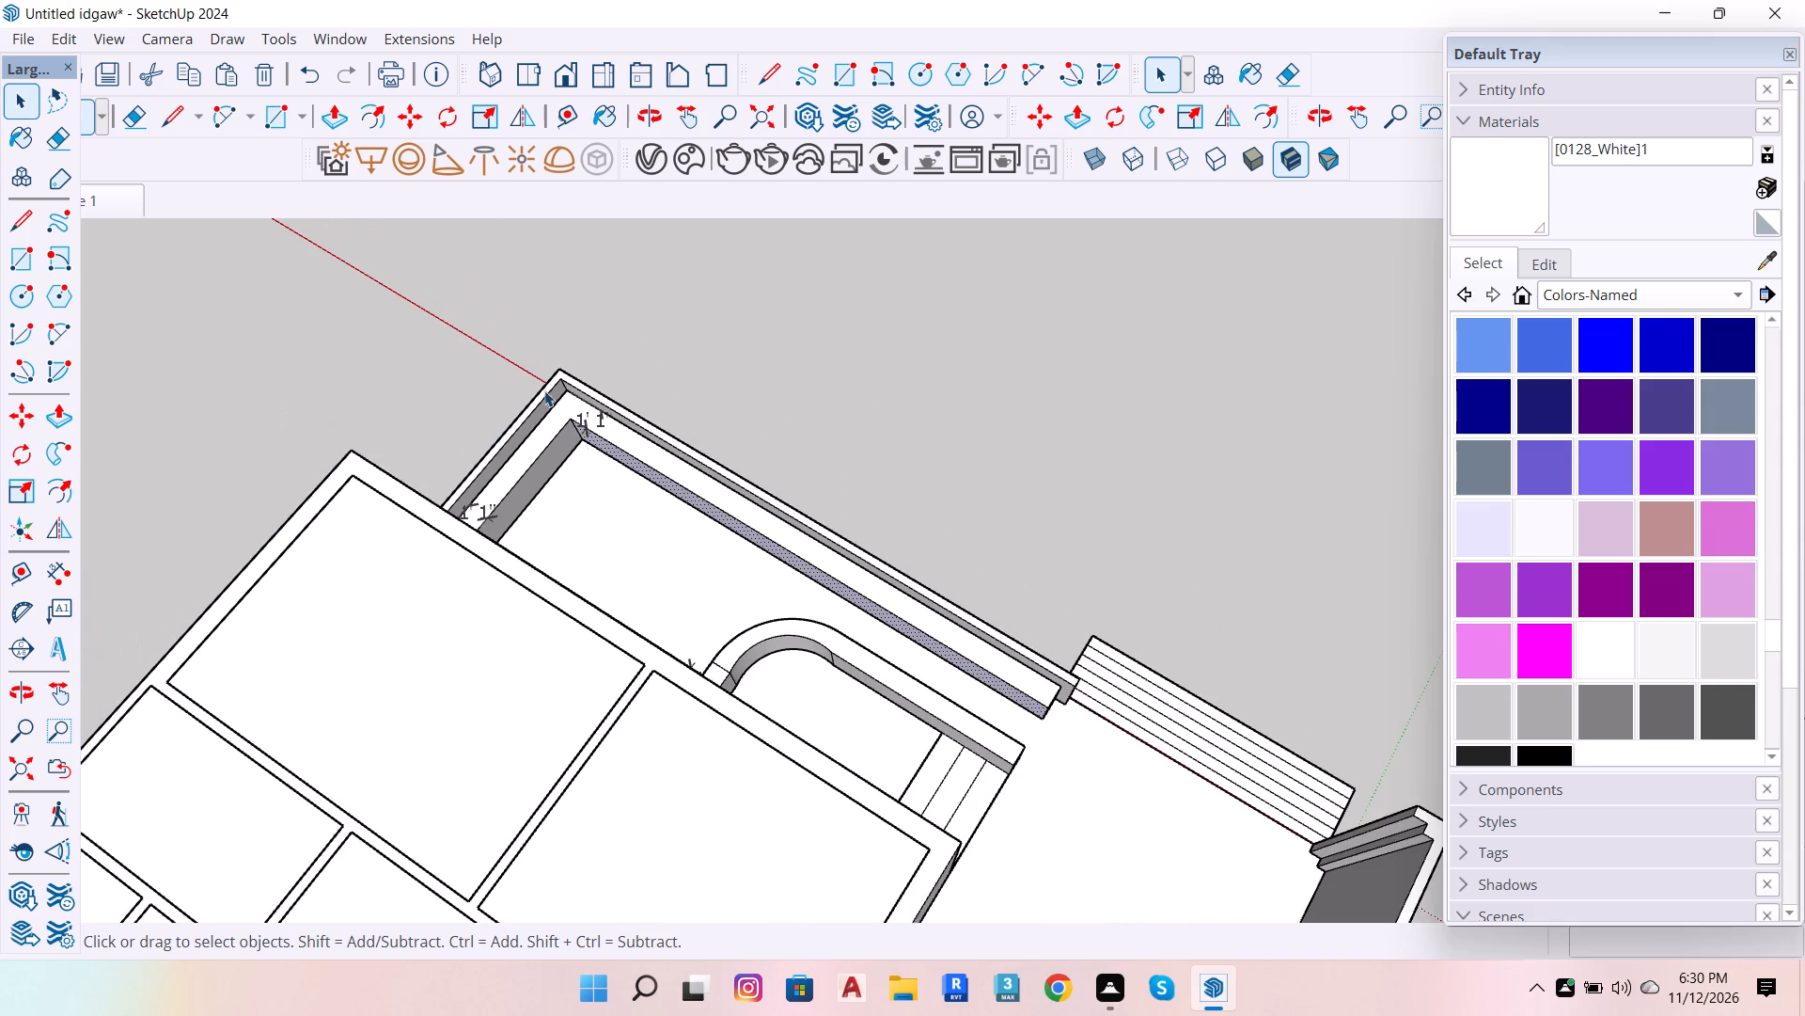
pyautogui.scroll(3, 981, 648)
pyautogui.doubleClick(942, 409)
pyautogui.scroll(-6, 657, 416)
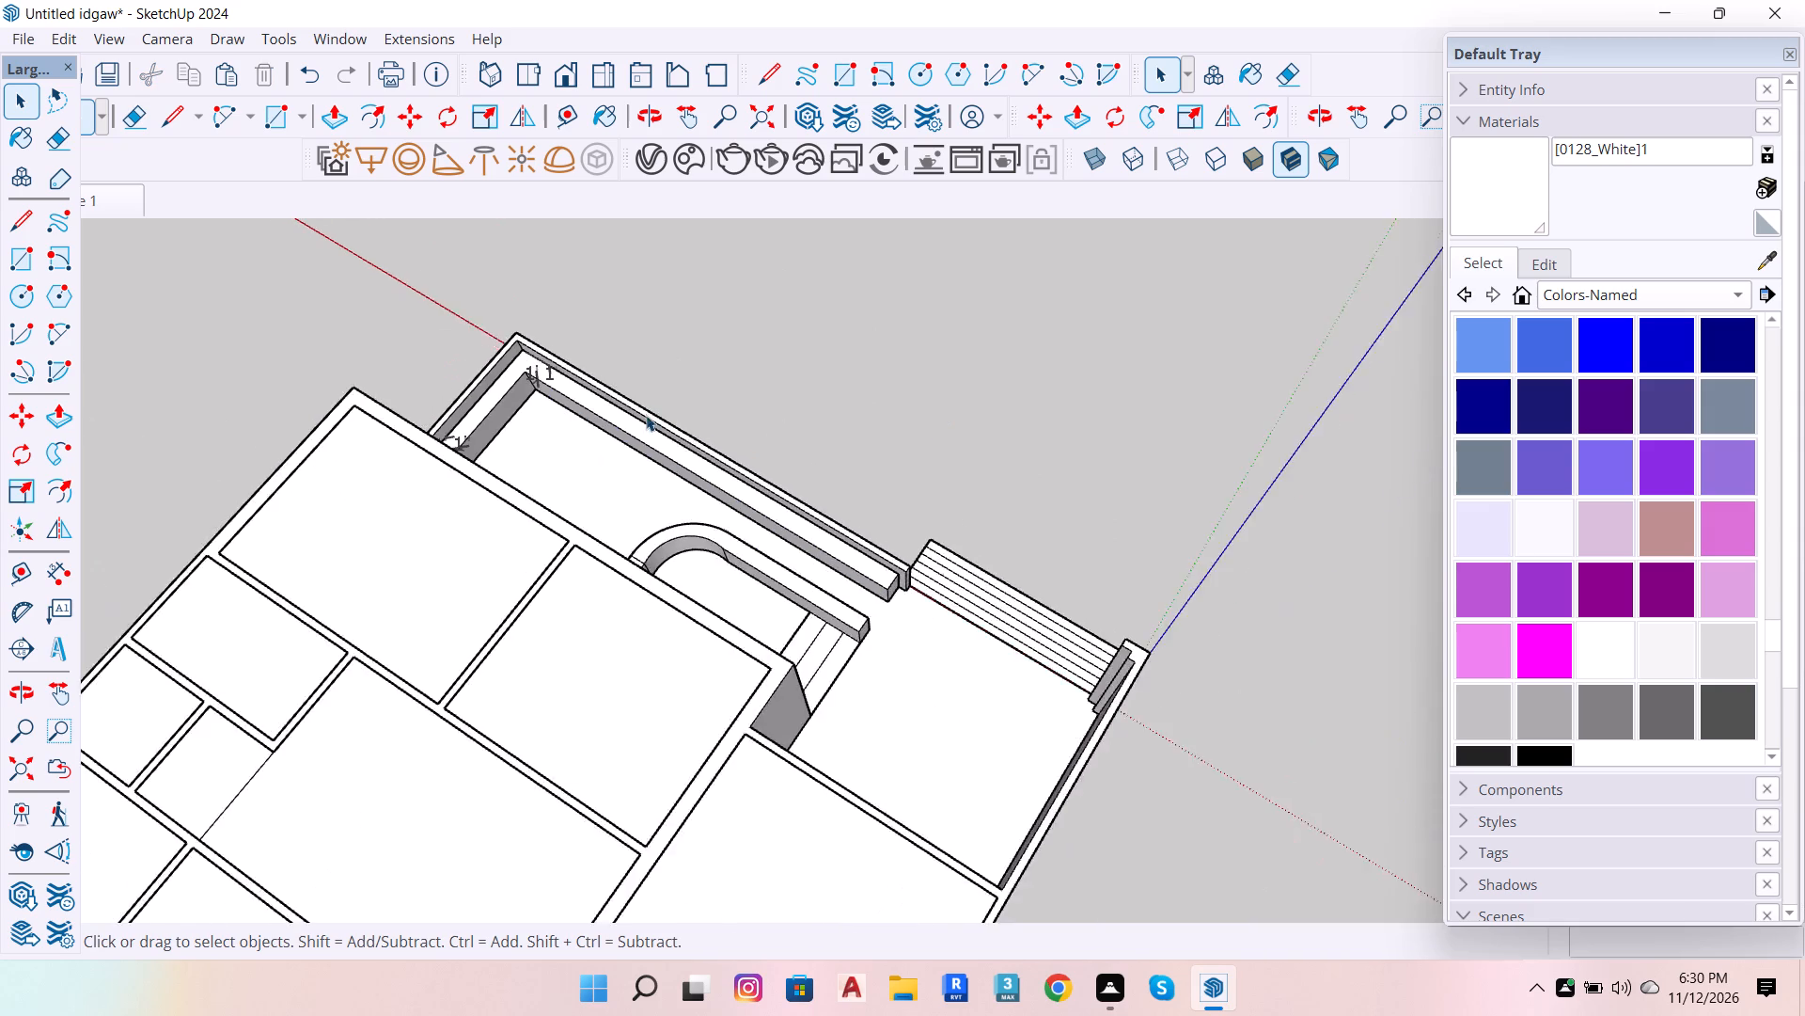
pyautogui.scroll(19, 541, 407)
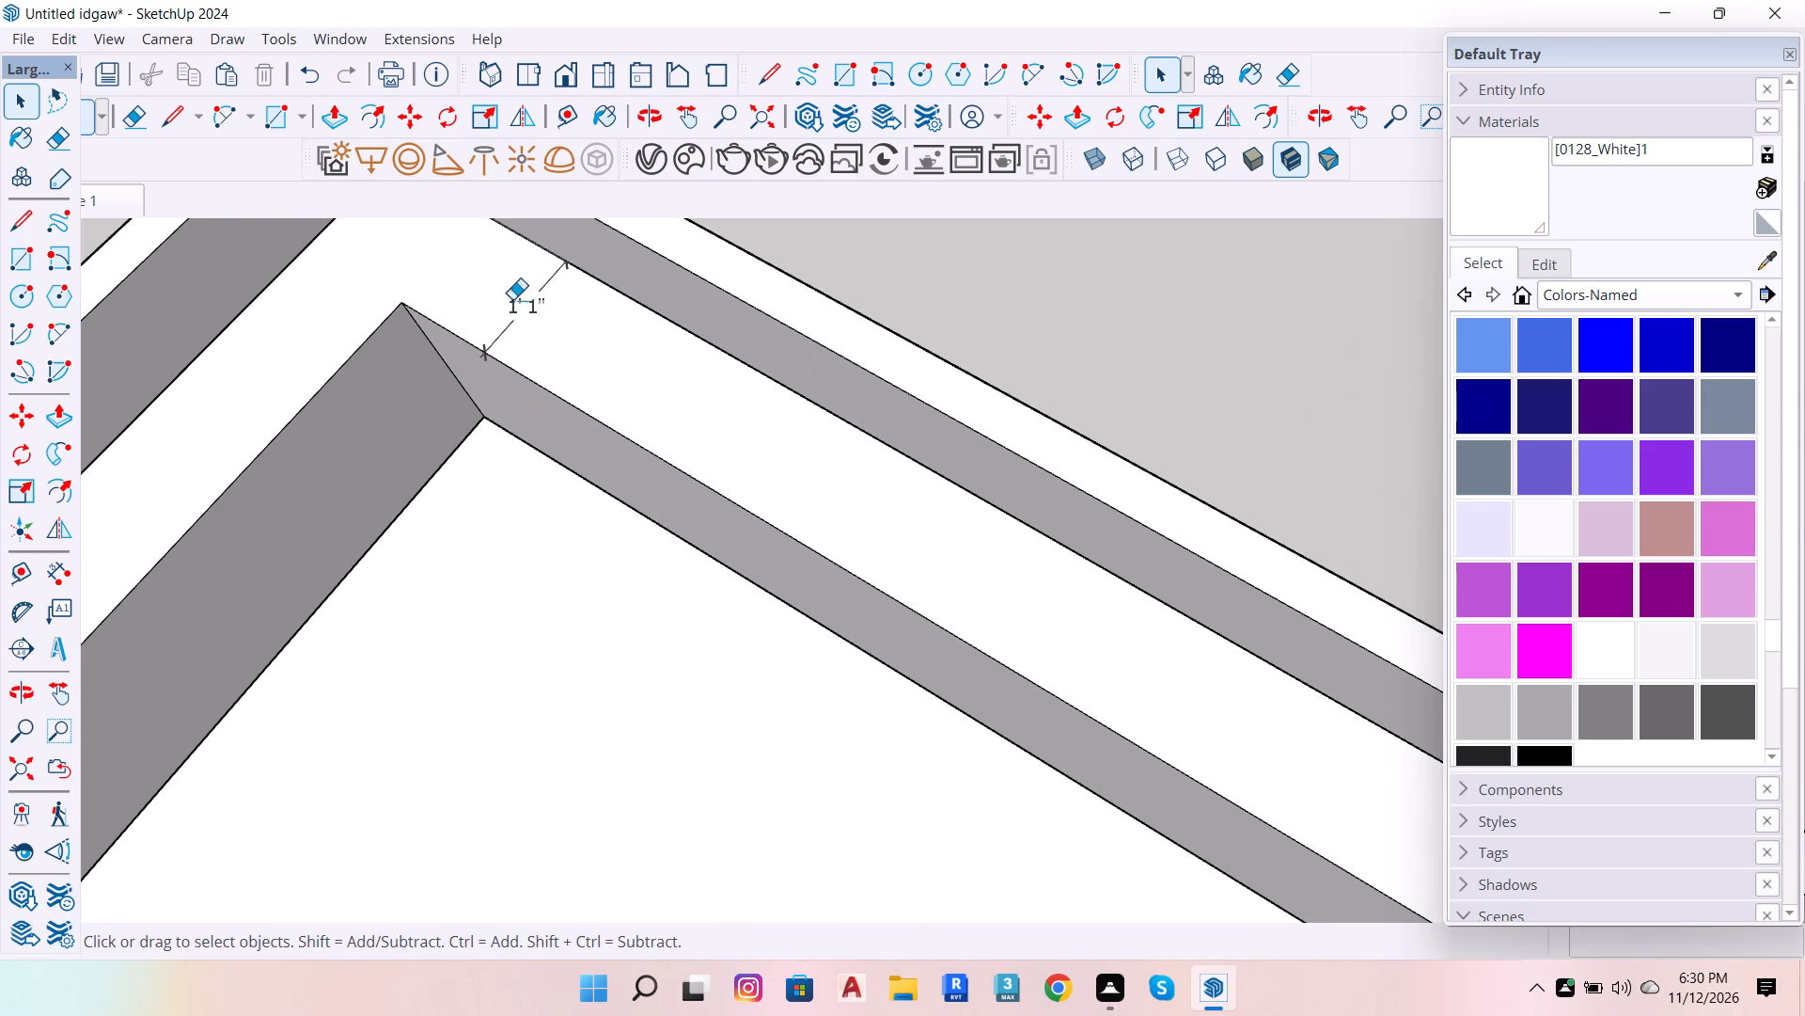
pyautogui.press('e')
pyautogui.scroll(1, 524, 292)
pyautogui.click(542, 281)
pyautogui.scroll(-8, 587, 312)
pyautogui.scroll(3, 144, 591)
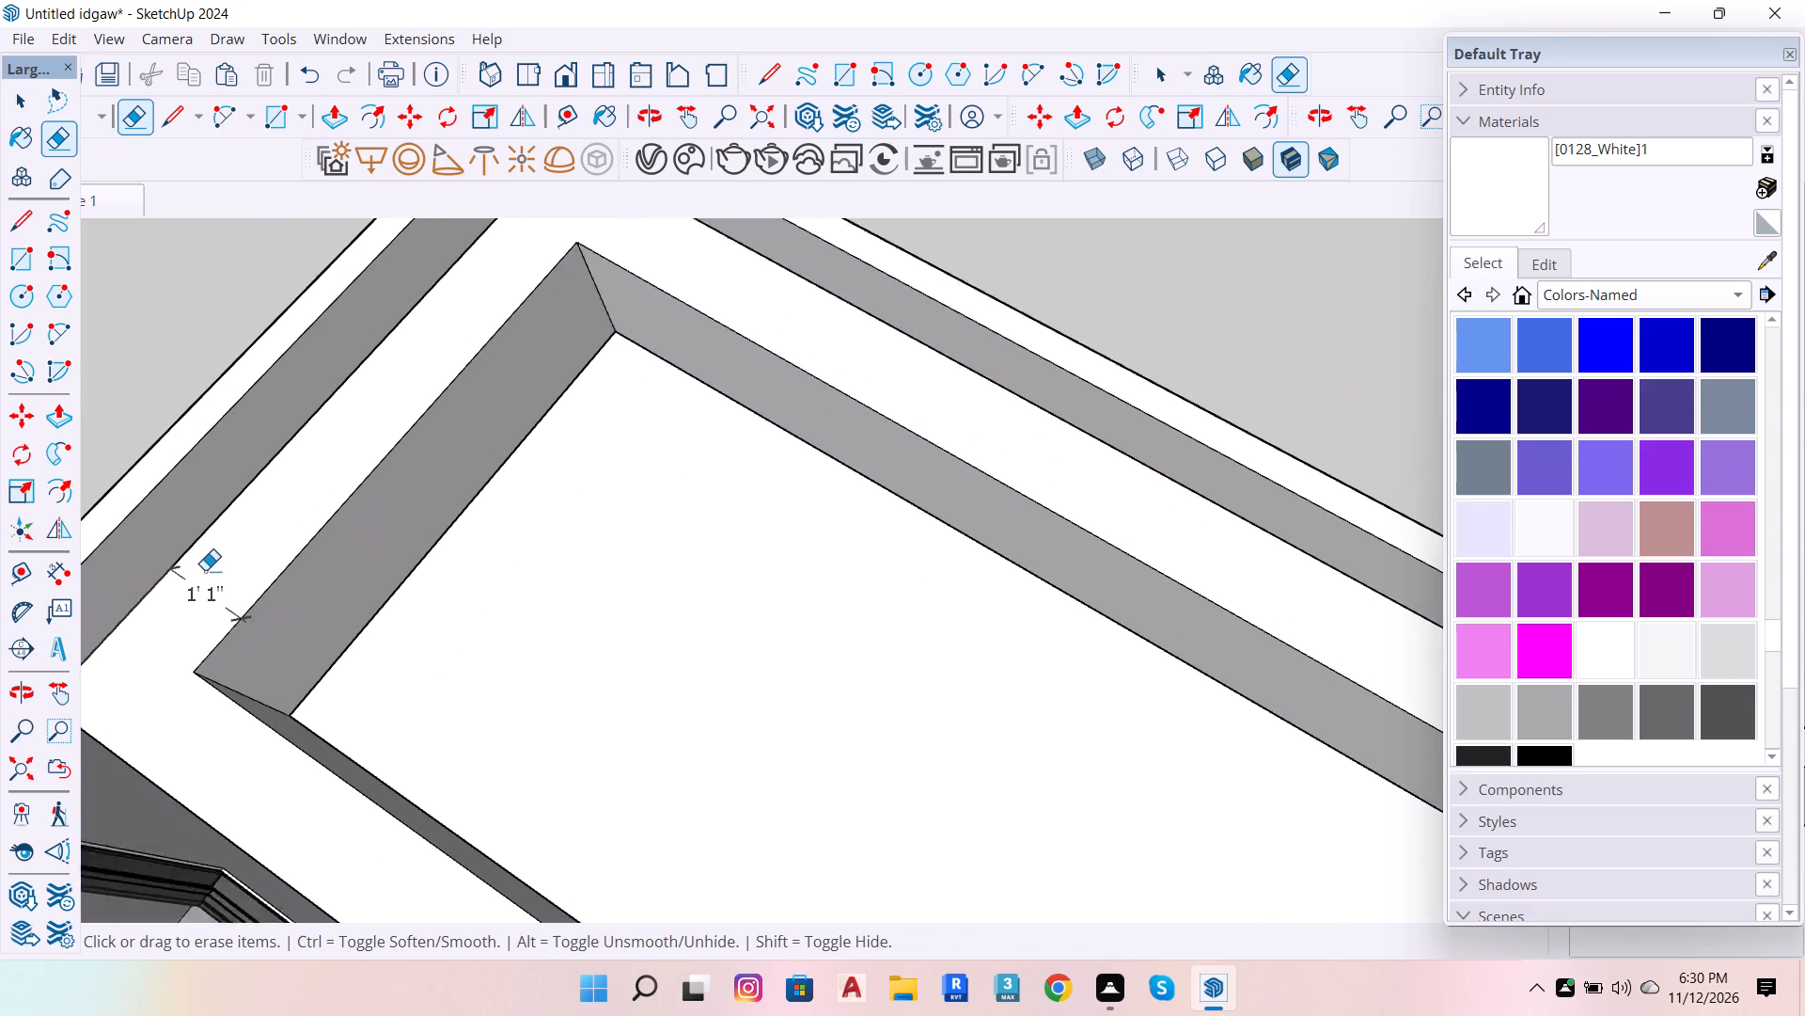
pyautogui.scroll(3, 205, 570)
pyautogui.moveTo(209, 578); pyautogui.dragTo(186, 596)
pyautogui.scroll(-15, 280, 516)
pyautogui.scroll(5, 571, 744)
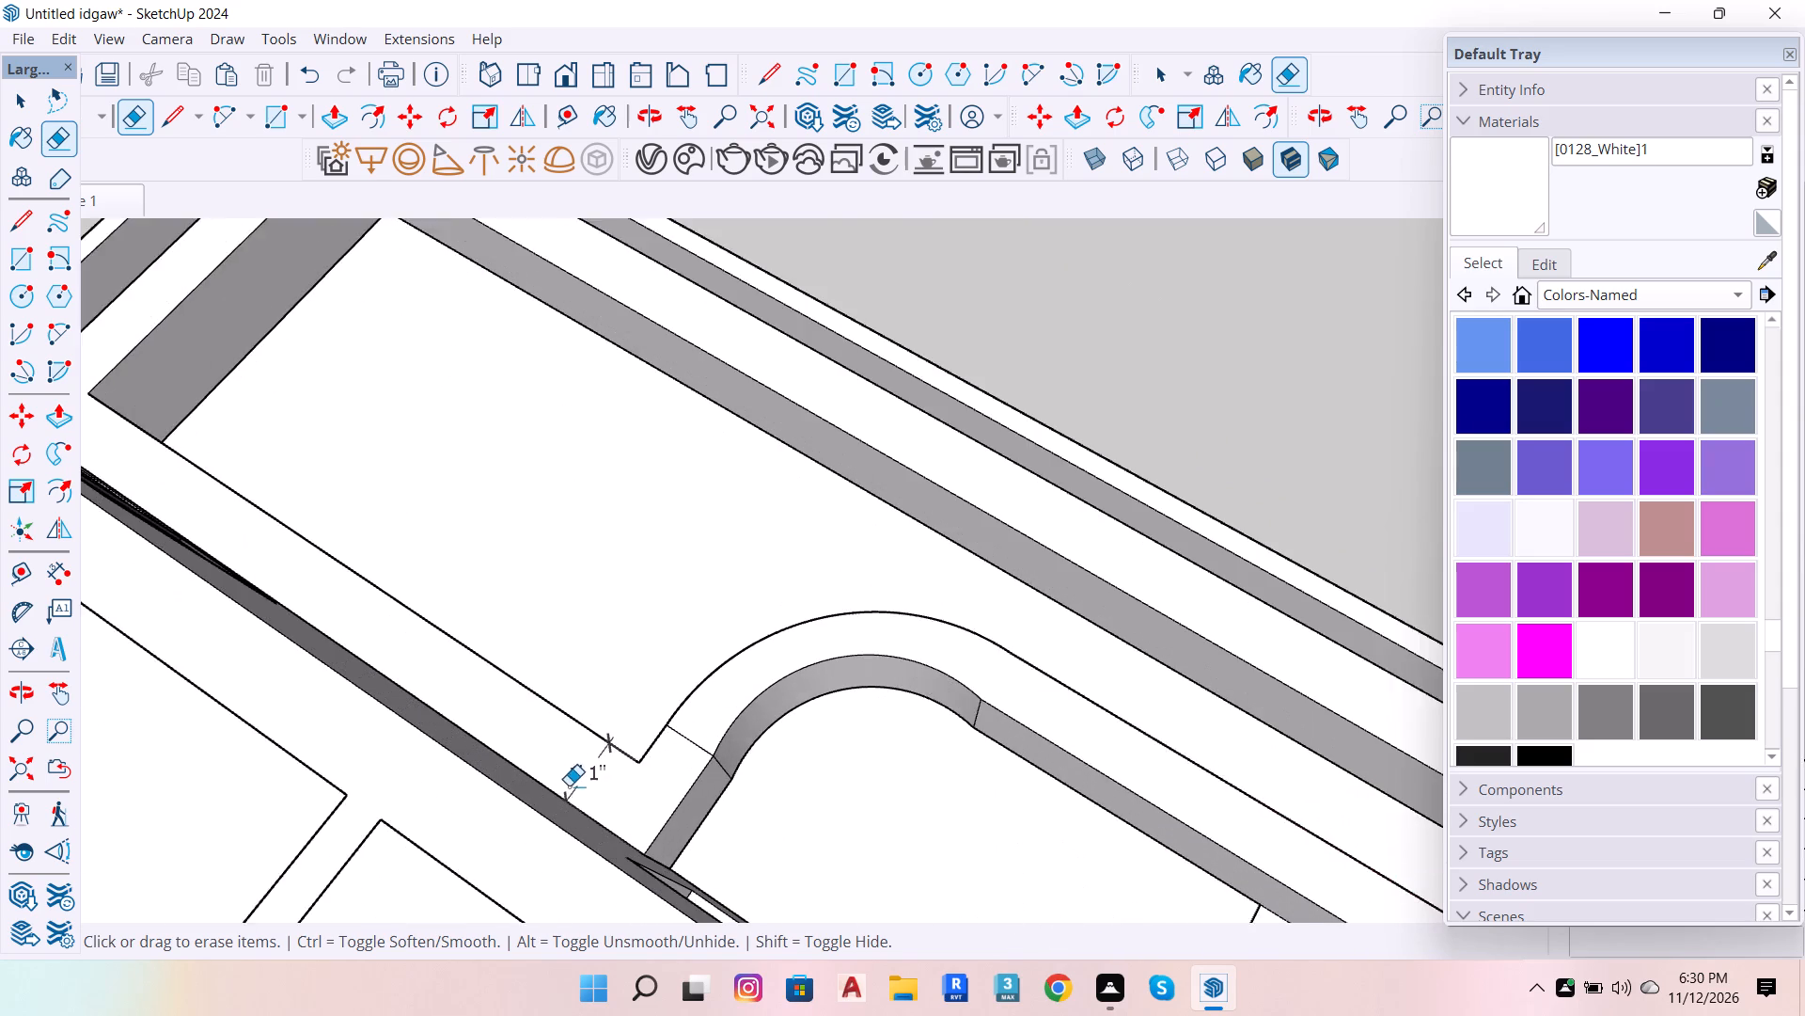
pyautogui.scroll(2, 569, 786)
pyautogui.click(586, 785)
# Erase the short seam line across the ledge top where the curved wall begins.
pyautogui.scroll(-7, 599, 724)
pyautogui.scroll(6, 621, 735)
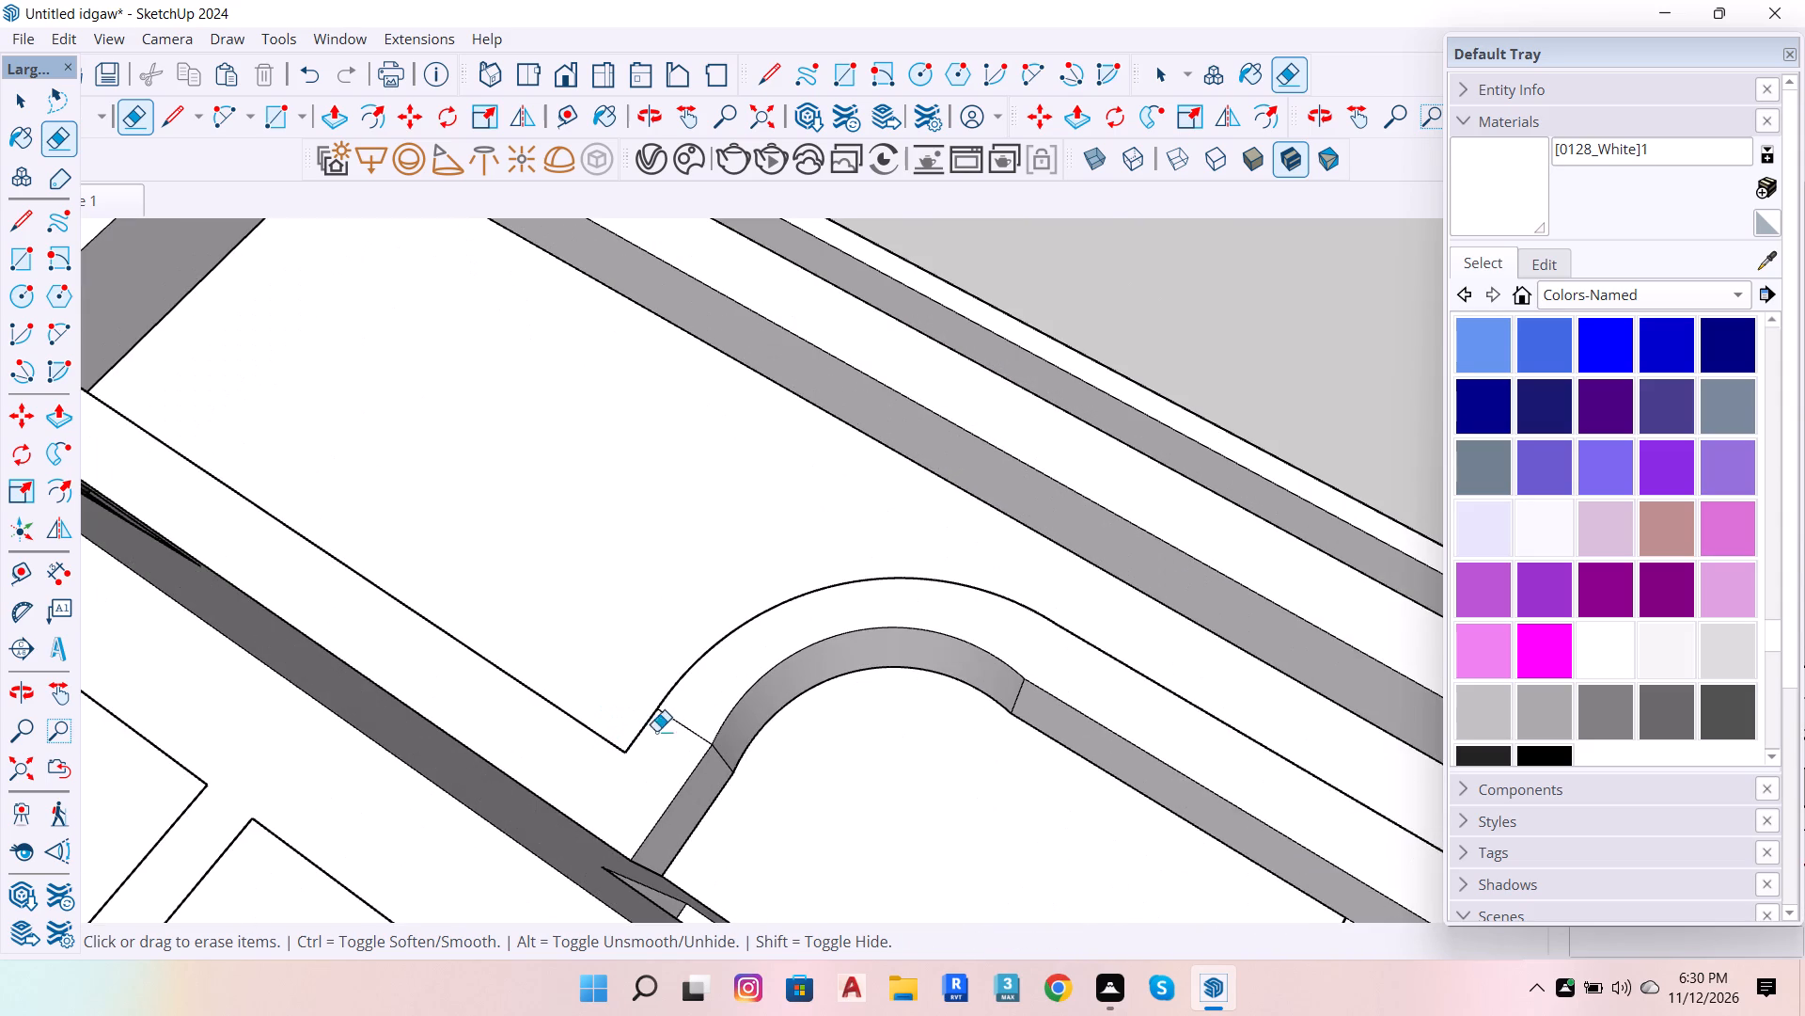
pyautogui.click(668, 718)
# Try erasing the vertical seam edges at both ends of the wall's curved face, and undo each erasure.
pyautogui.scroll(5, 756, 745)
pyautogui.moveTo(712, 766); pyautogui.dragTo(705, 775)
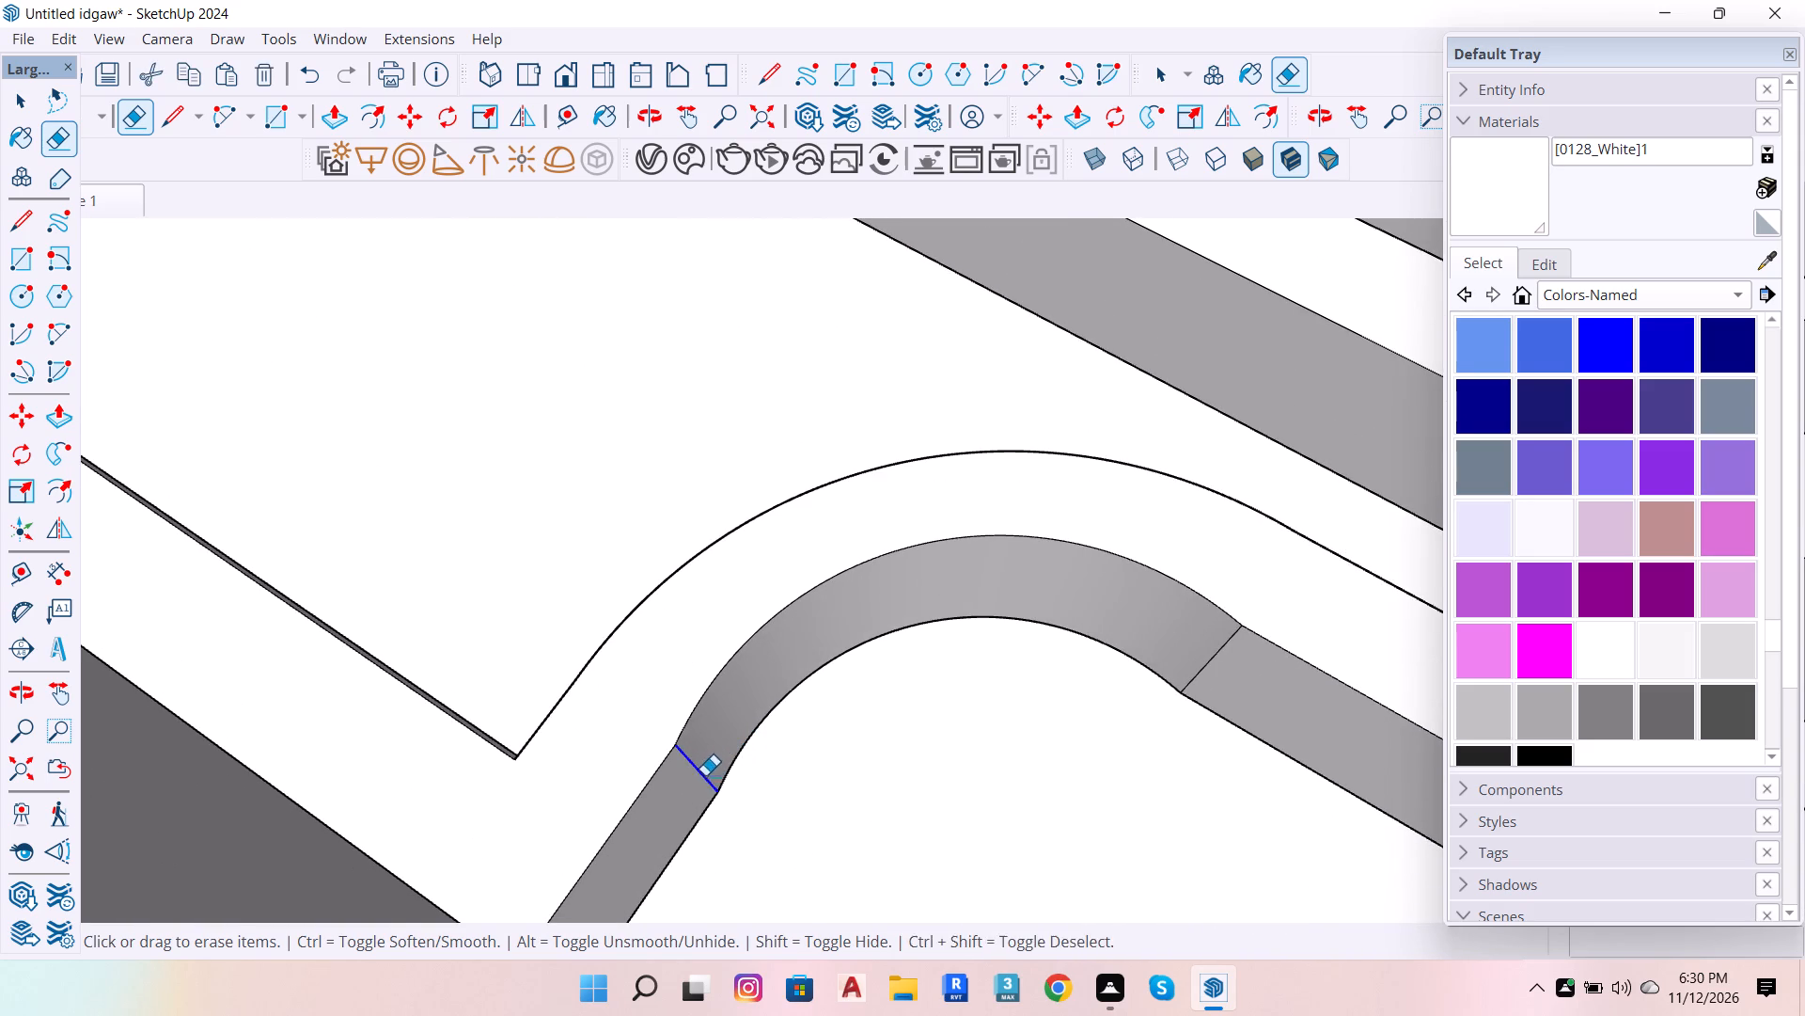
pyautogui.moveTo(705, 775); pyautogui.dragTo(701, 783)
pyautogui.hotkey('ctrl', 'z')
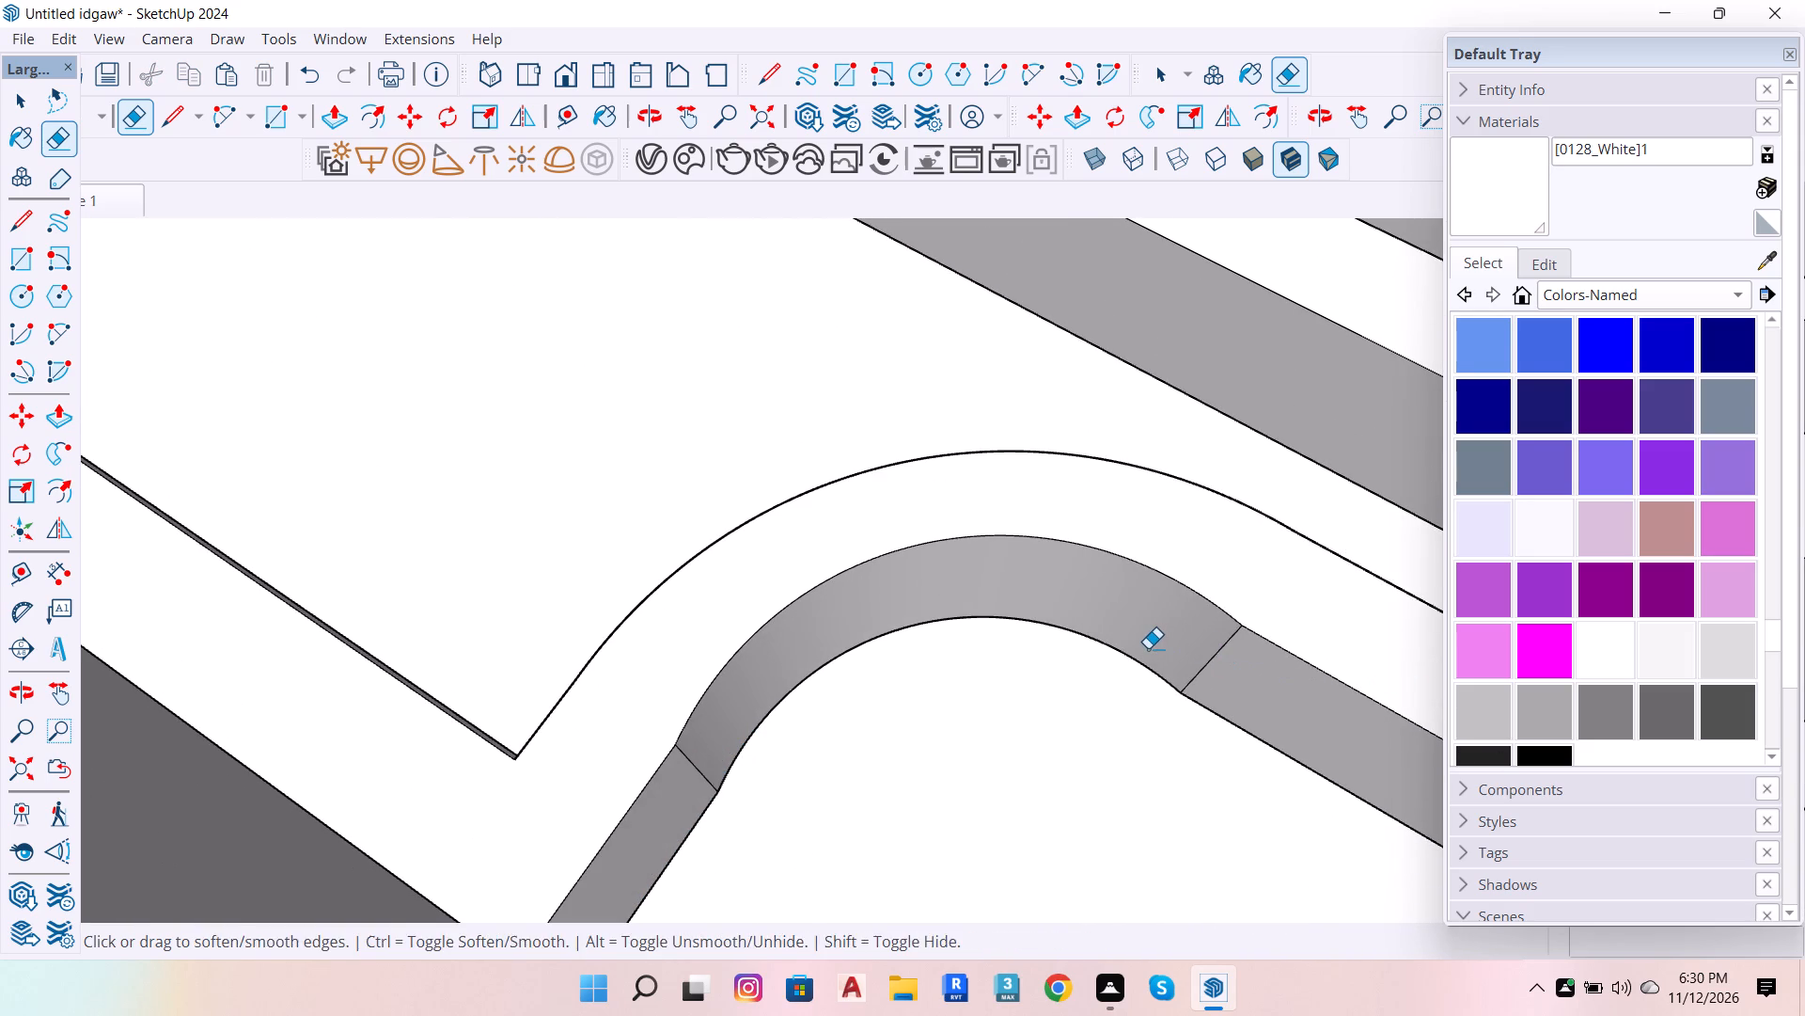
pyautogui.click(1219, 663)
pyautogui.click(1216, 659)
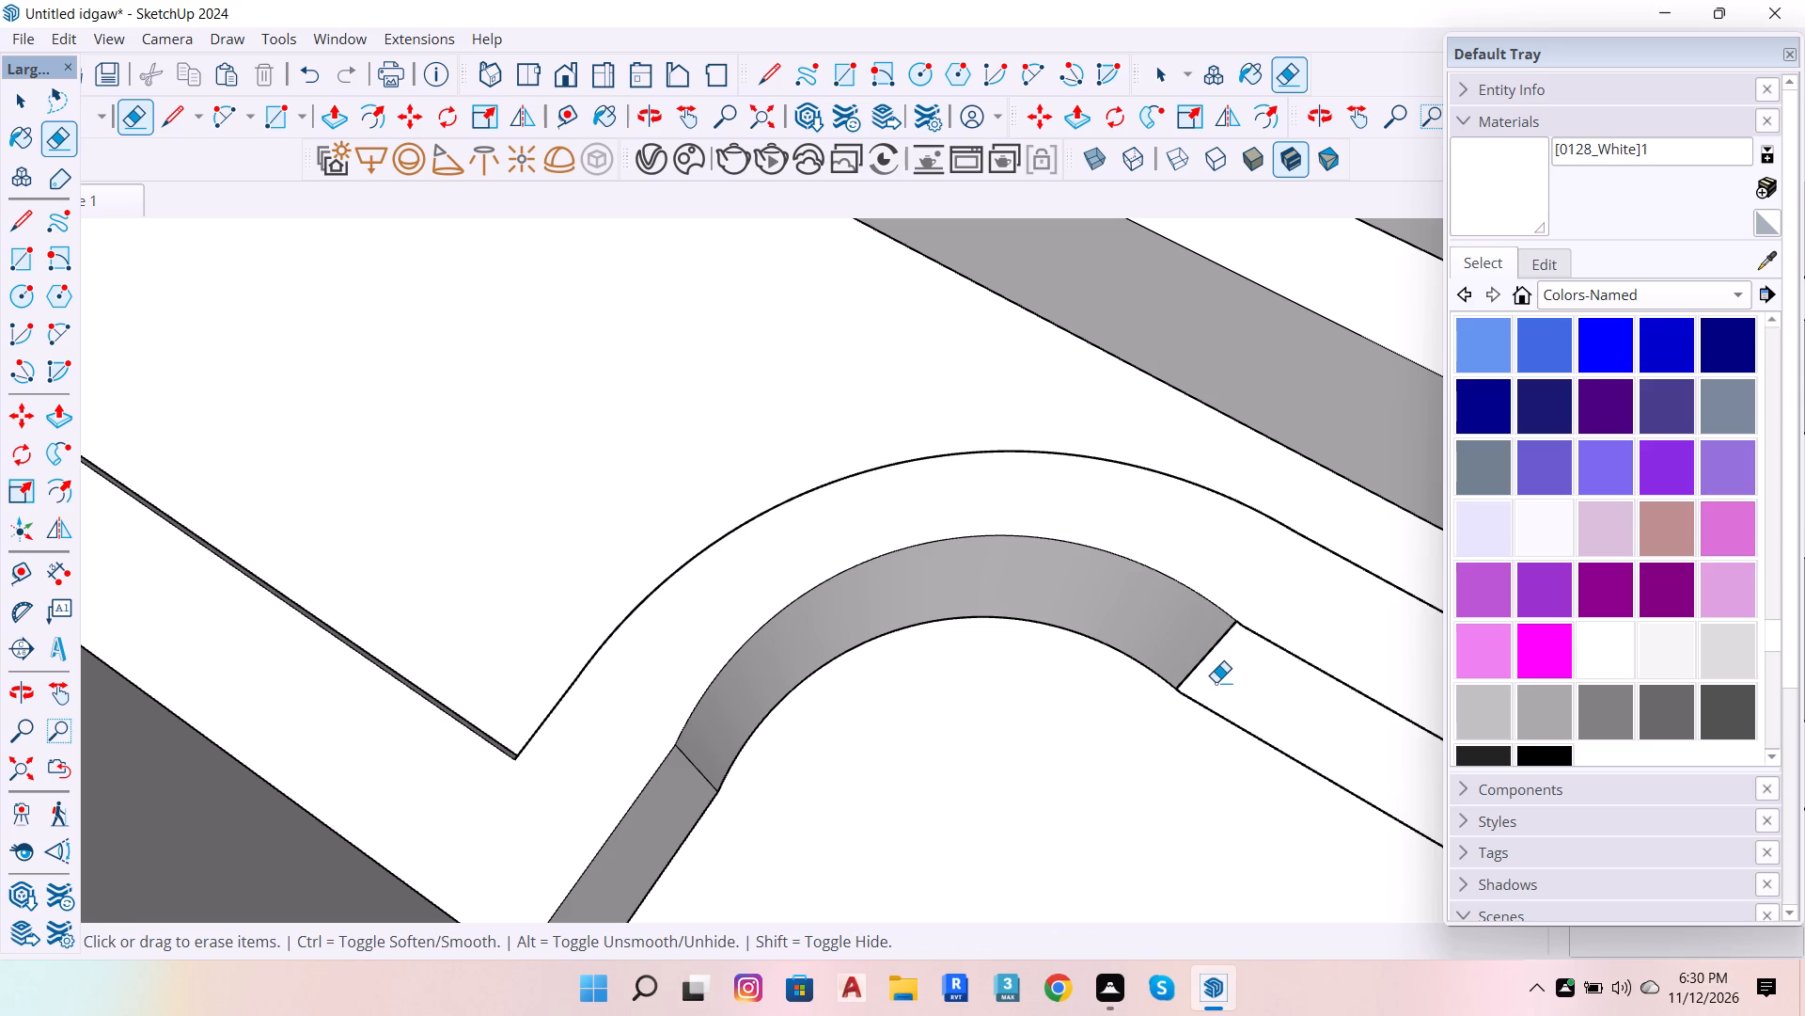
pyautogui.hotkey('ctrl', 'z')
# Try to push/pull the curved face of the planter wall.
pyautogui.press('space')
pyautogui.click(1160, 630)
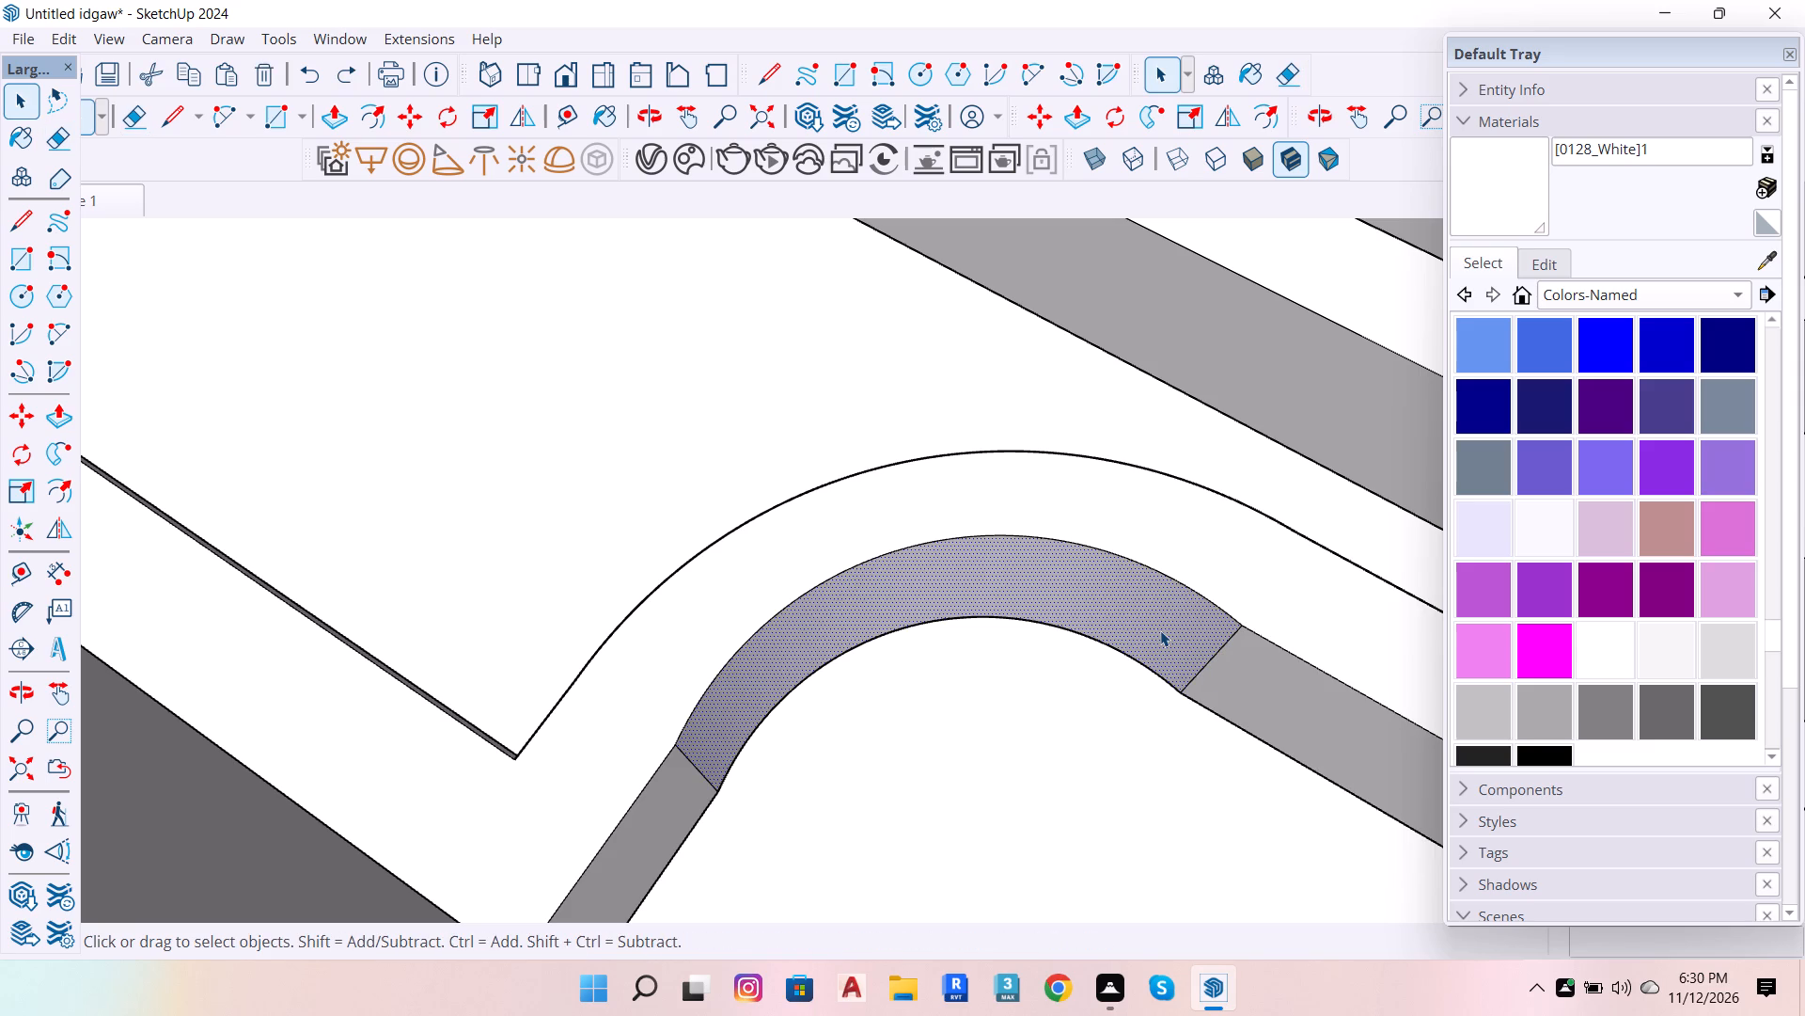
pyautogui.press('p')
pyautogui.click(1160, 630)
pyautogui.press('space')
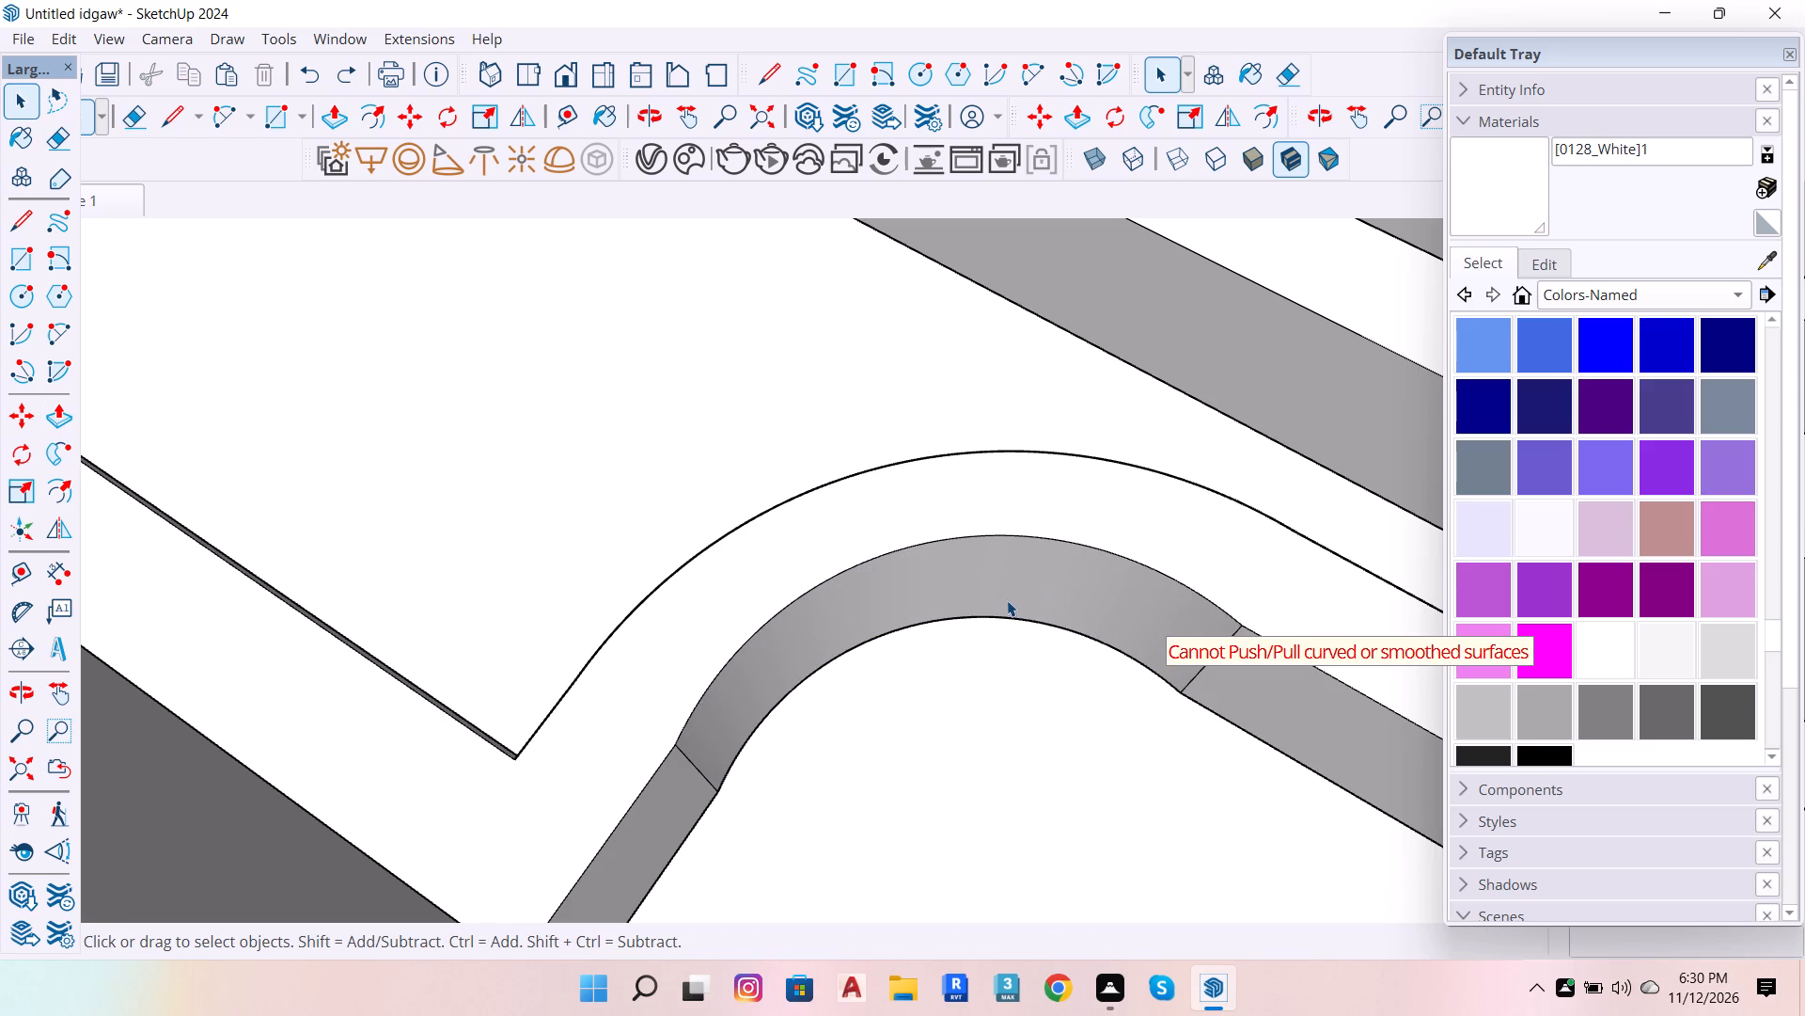
# Draw a two-point arc between the bottom ends of the wall's curved face, with a bulge of about 9 5/8".
pyautogui.scroll(-6, 815, 659)
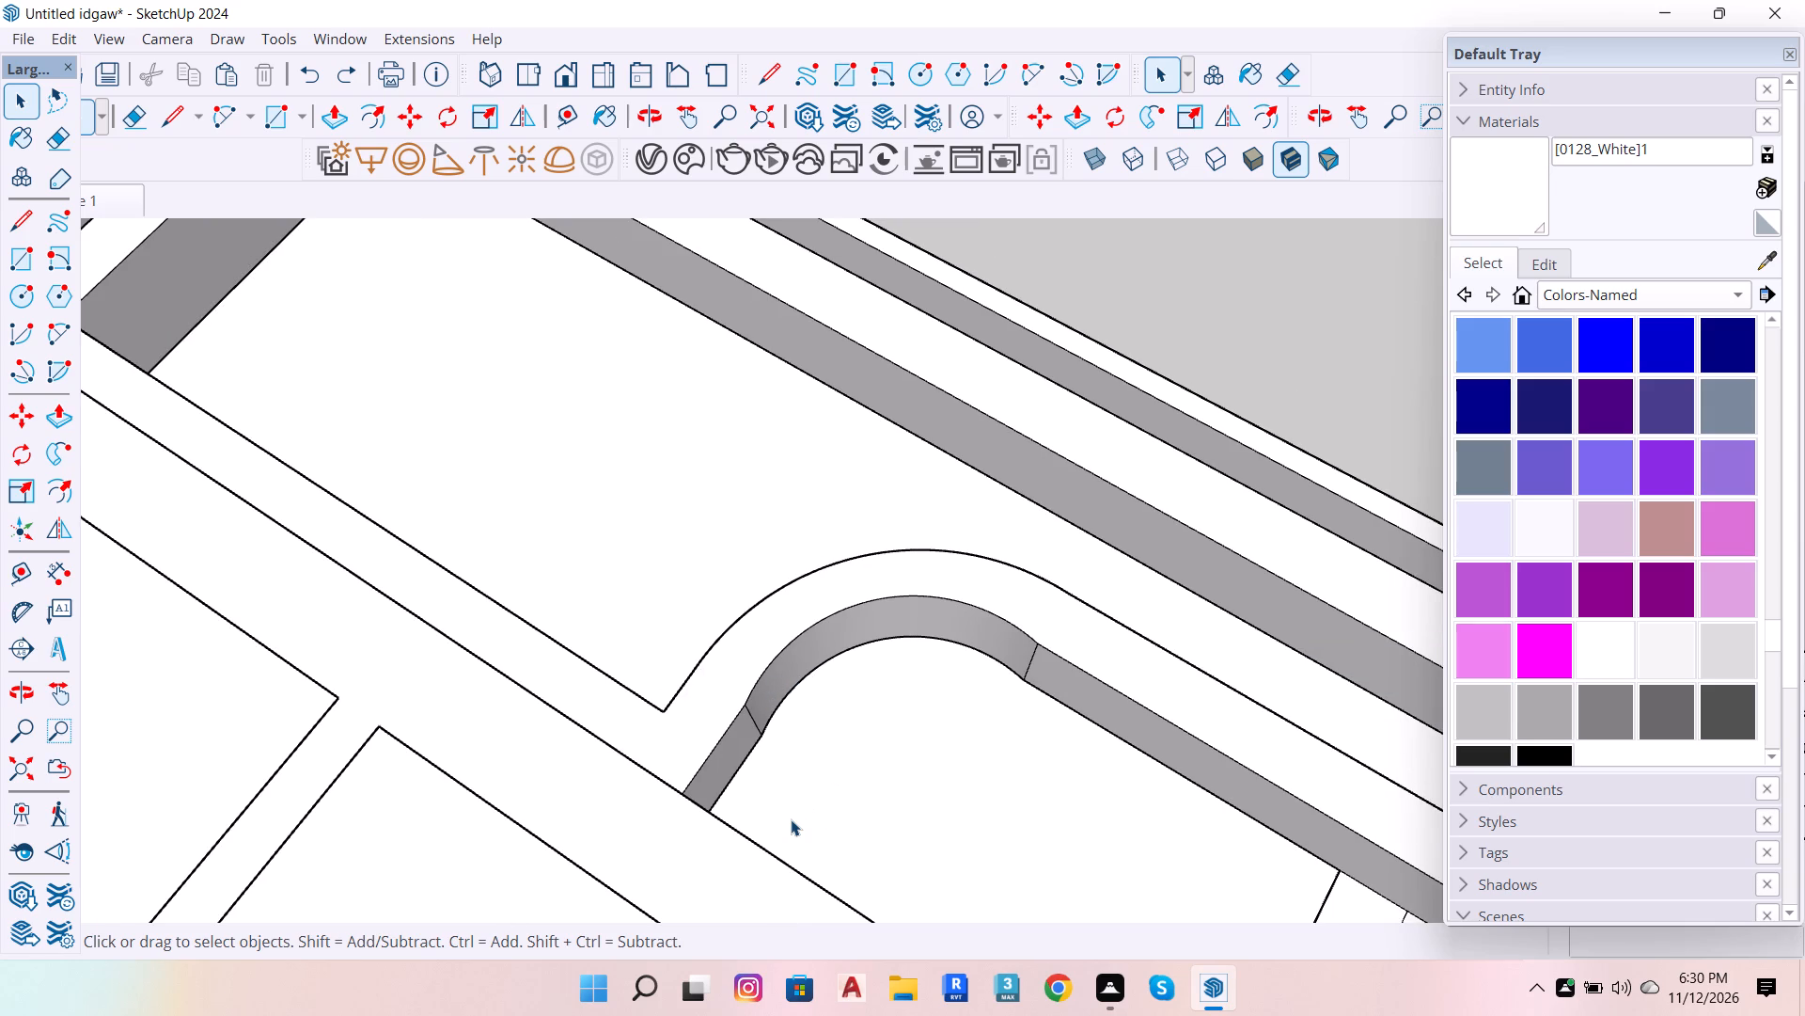
pyautogui.scroll(5, 988, 929)
pyautogui.scroll(3, 783, 651)
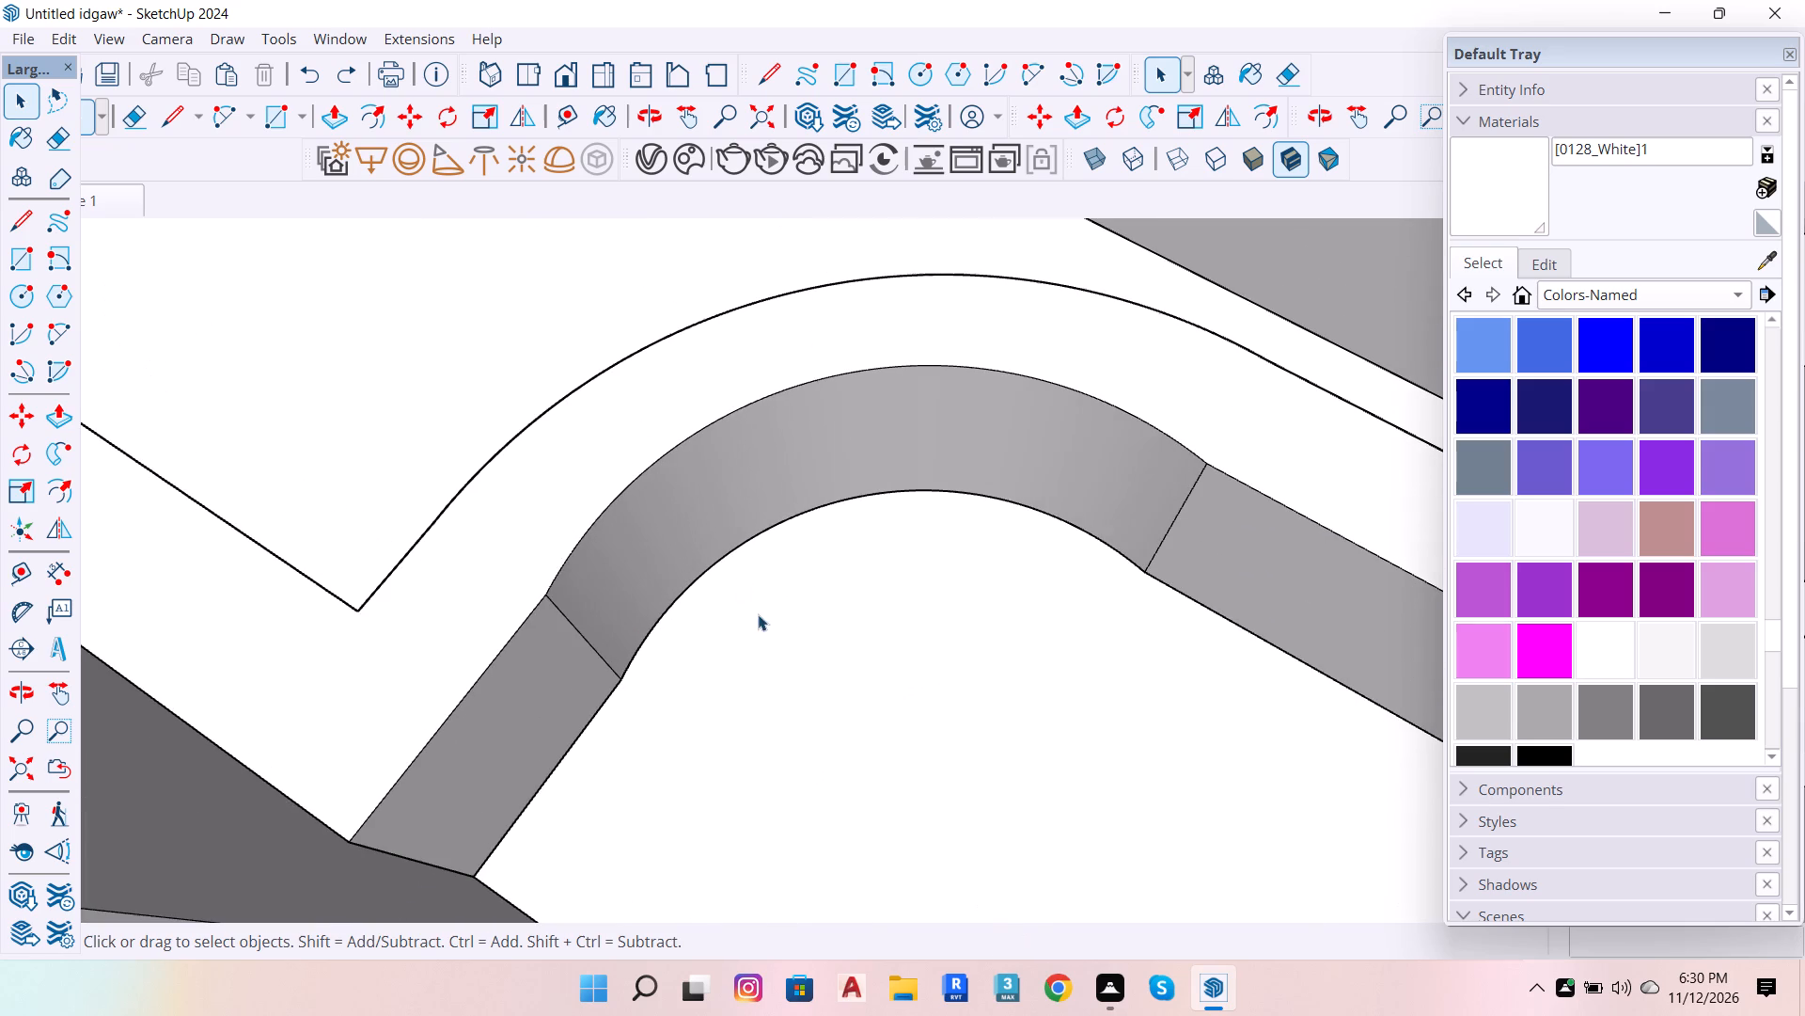
pyautogui.click(60, 340)
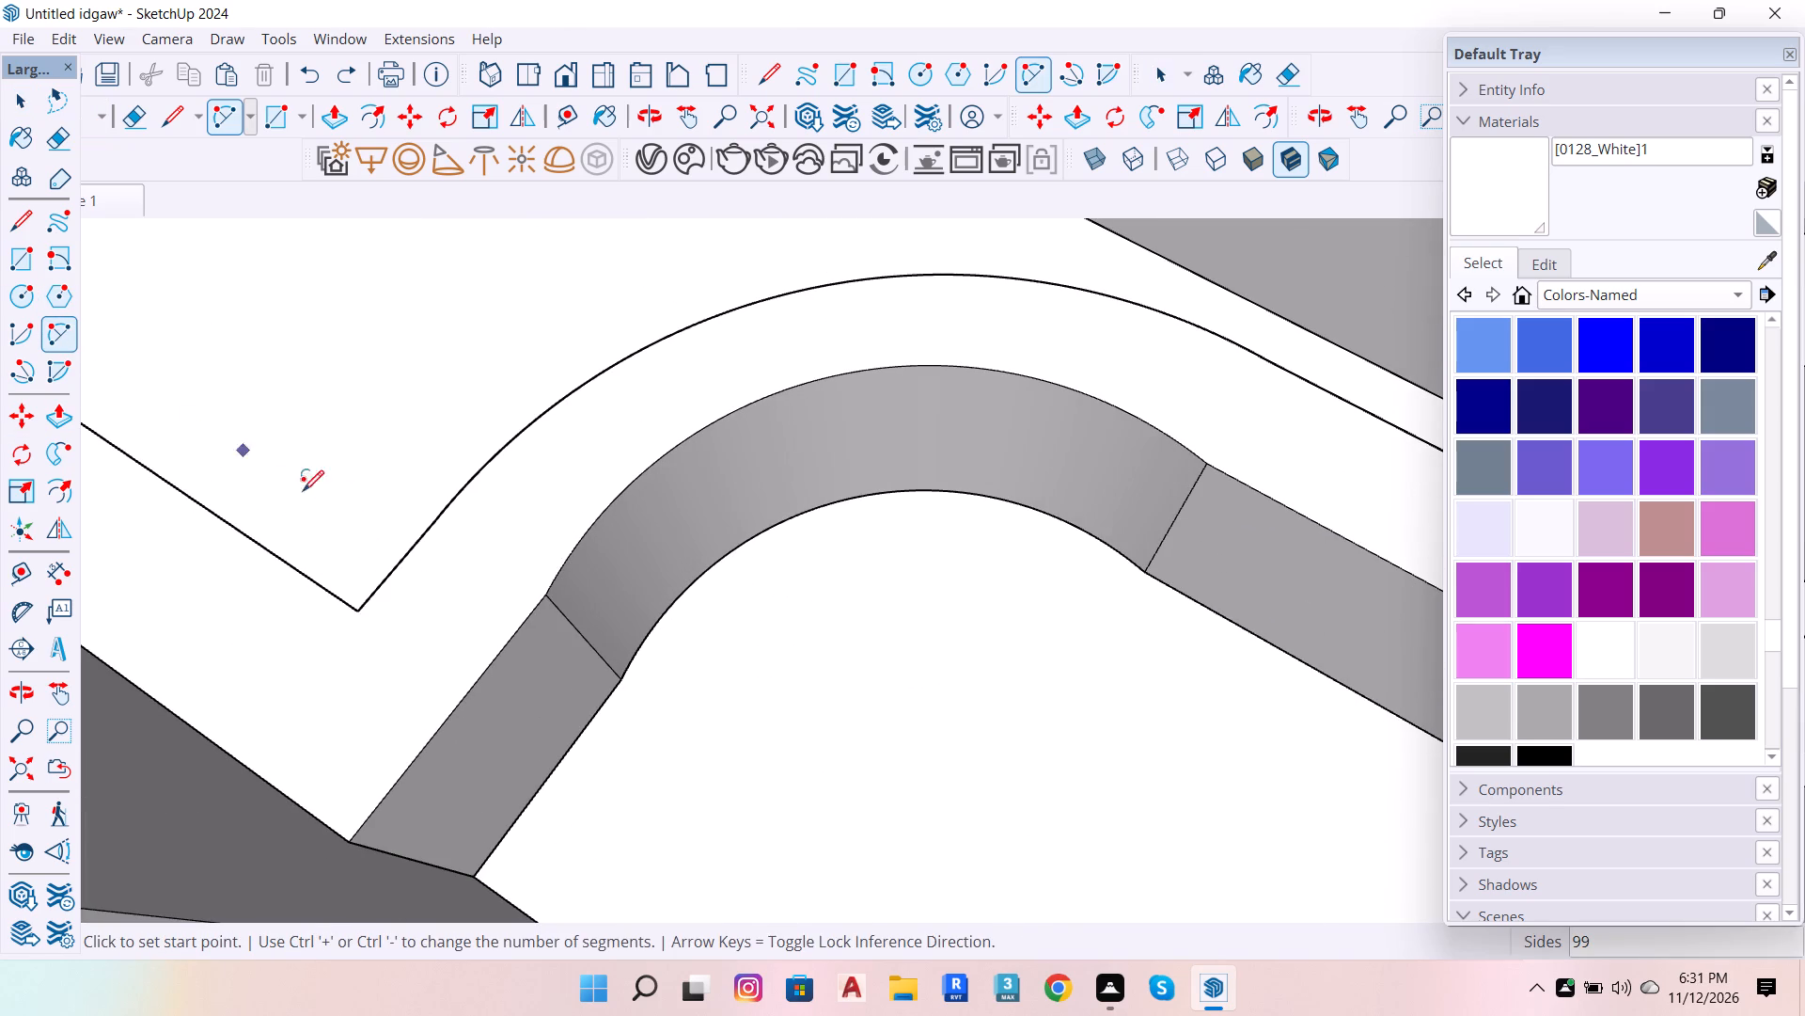
pyautogui.click(620, 679)
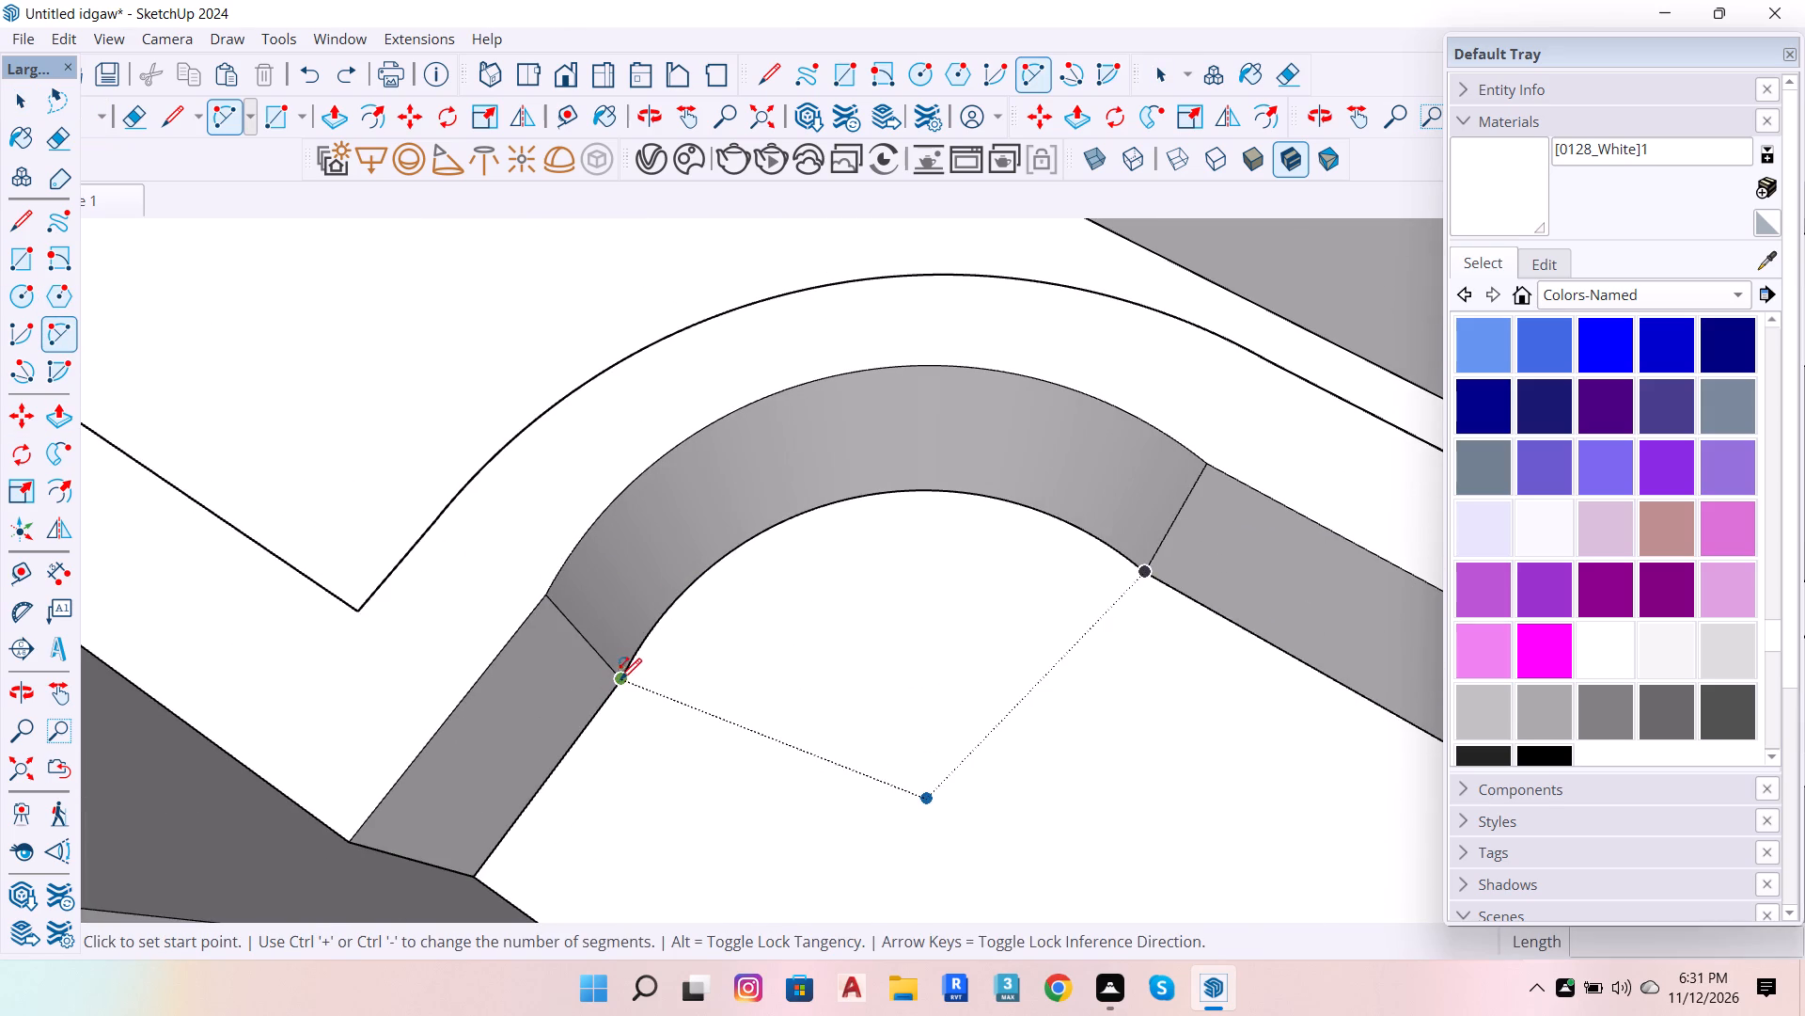
pyautogui.click(1148, 578)
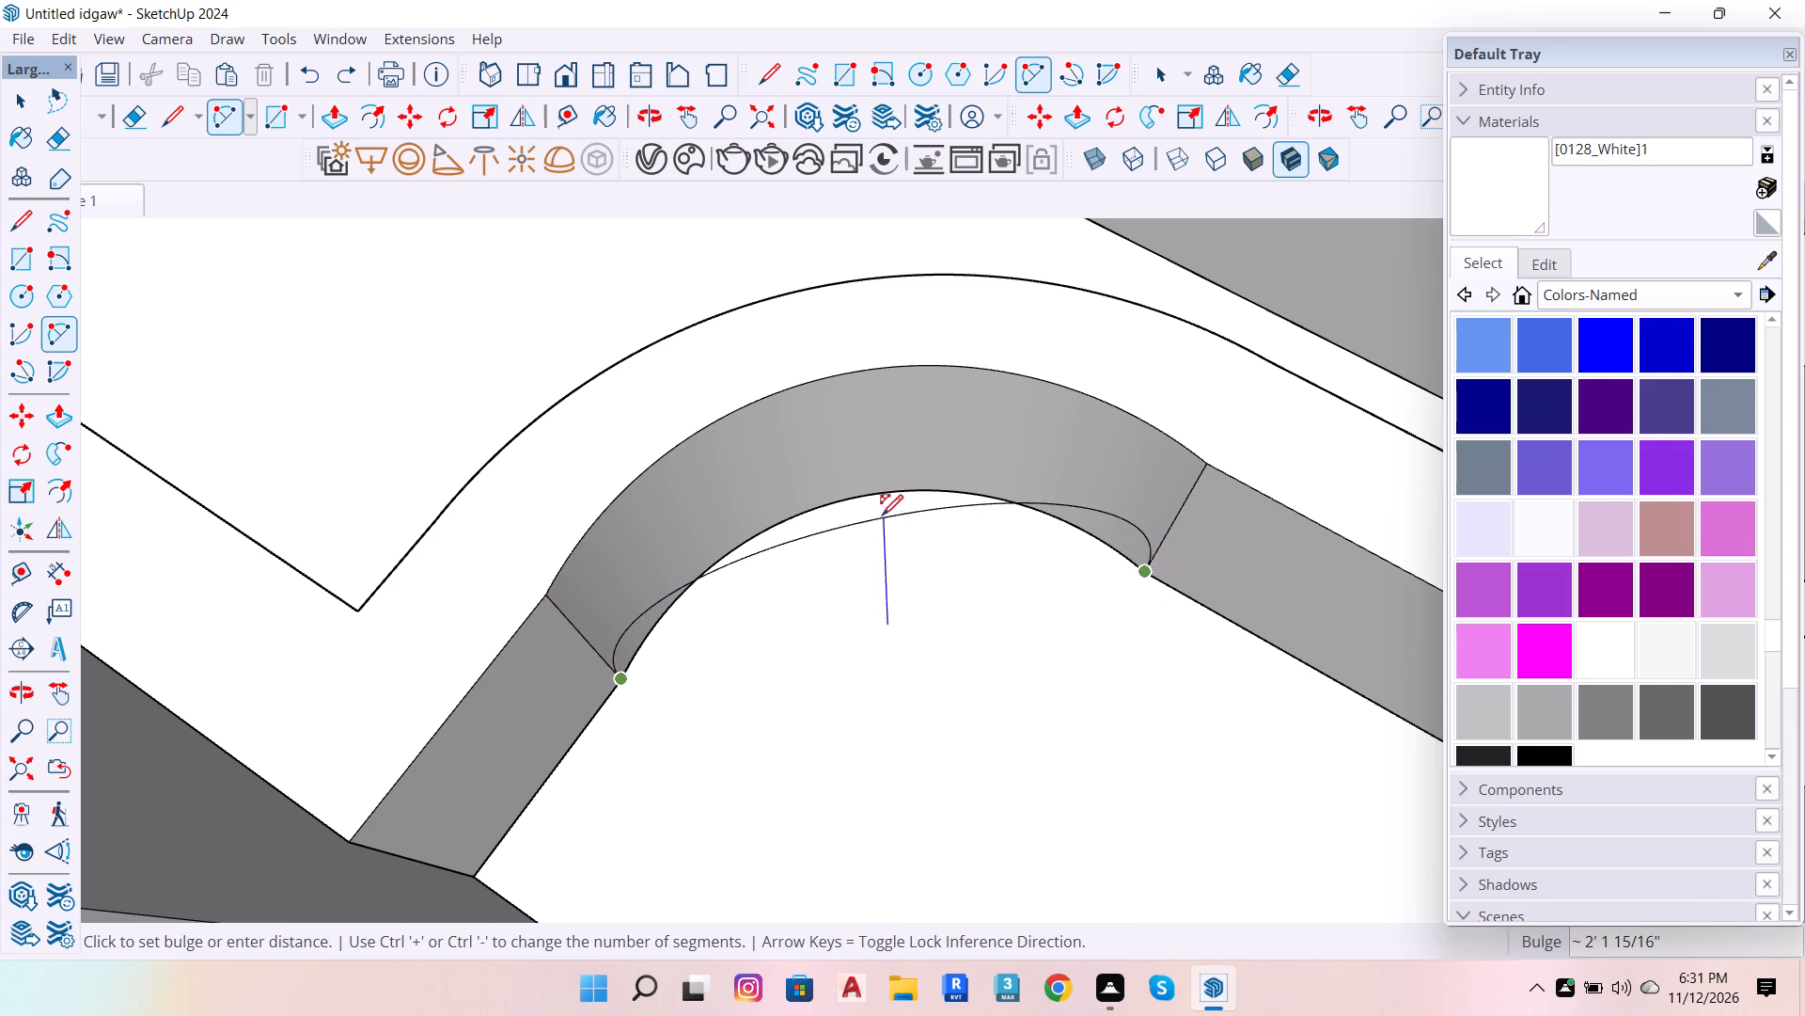
pyautogui.click(845, 540)
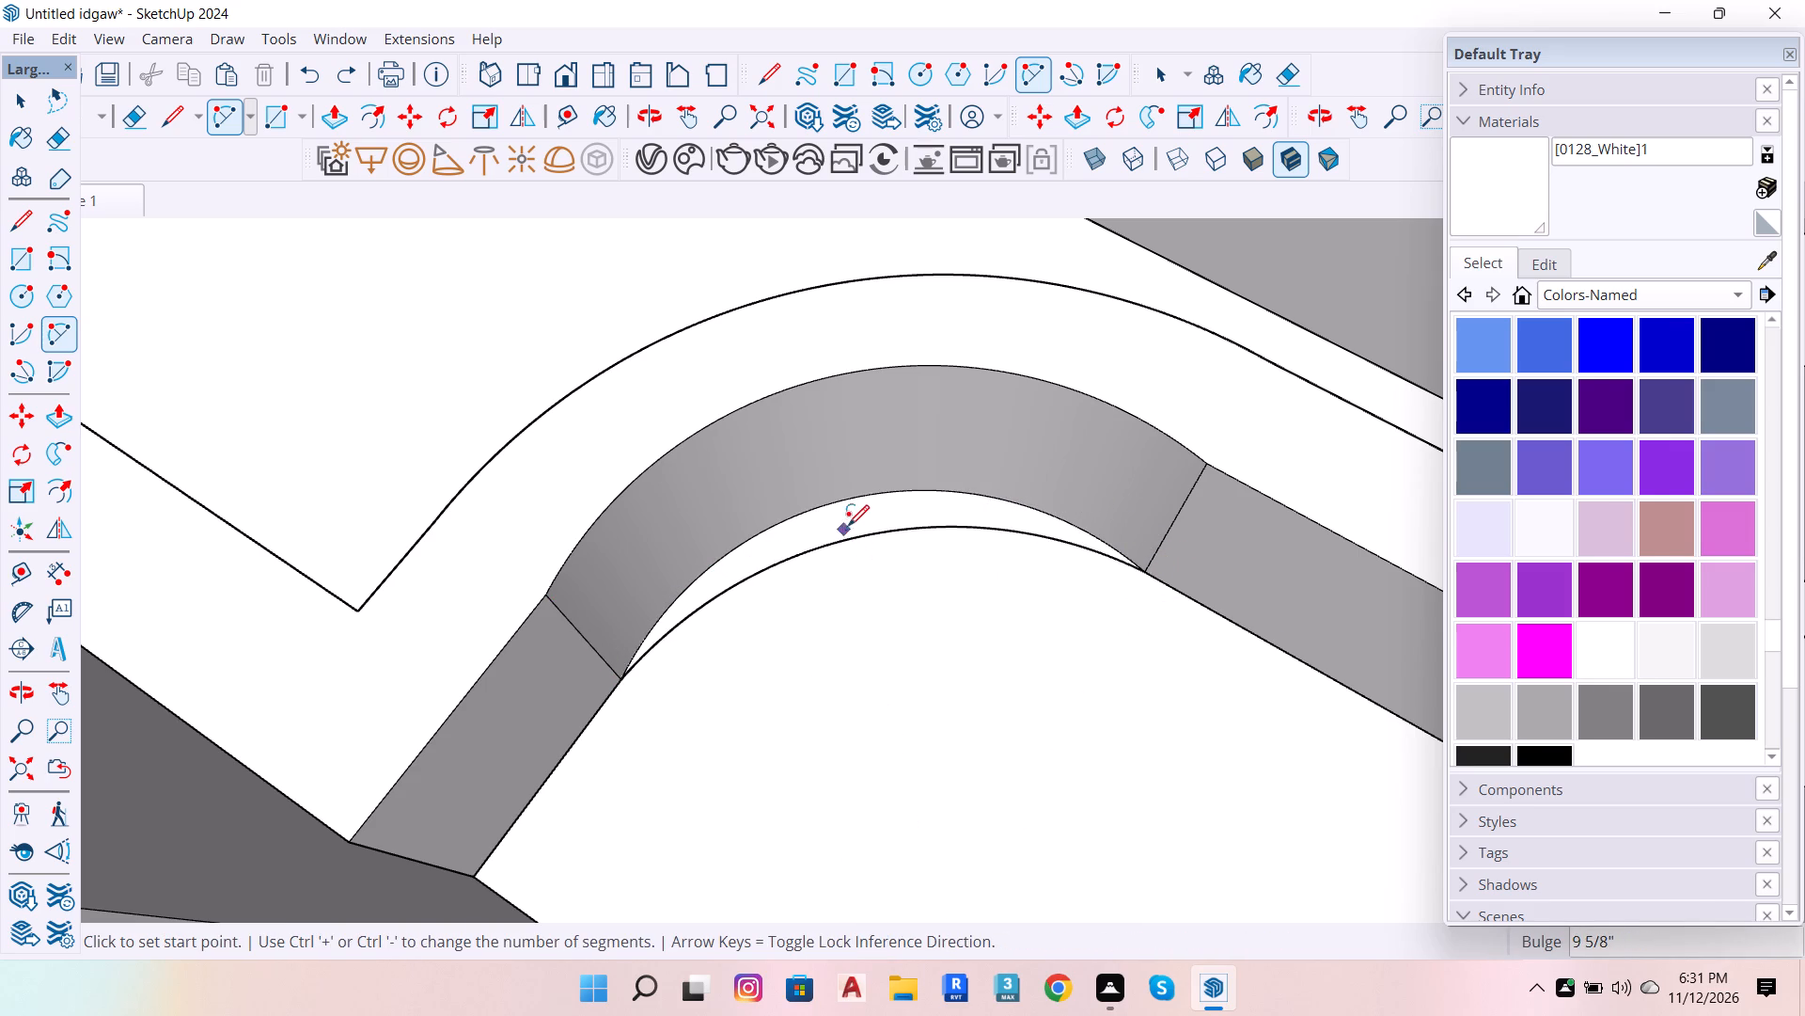
# Push/pull the sliver face between the new arc and the curved wall up 2' to the wall's top.
pyautogui.scroll(4, 850, 524)
pyautogui.press('space')
pyautogui.click(850, 524)
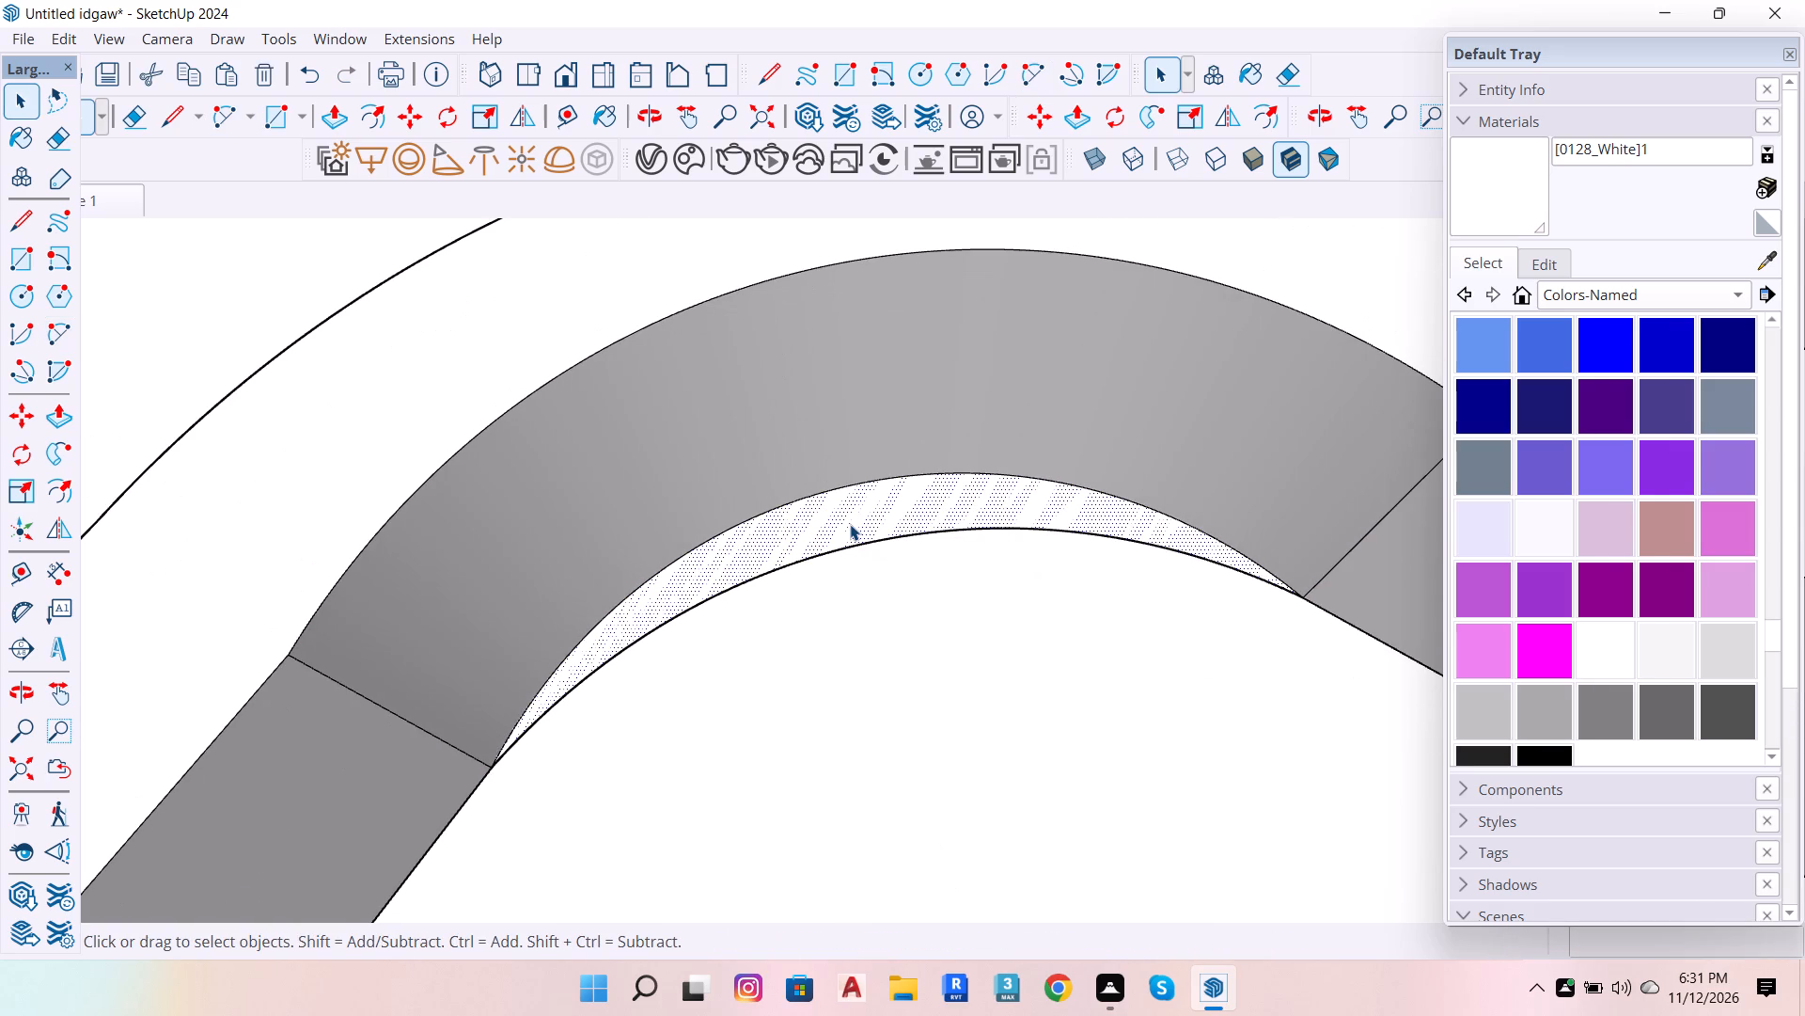
pyautogui.press('p')
pyautogui.click(850, 524)
pyautogui.scroll(-6, 905, 391)
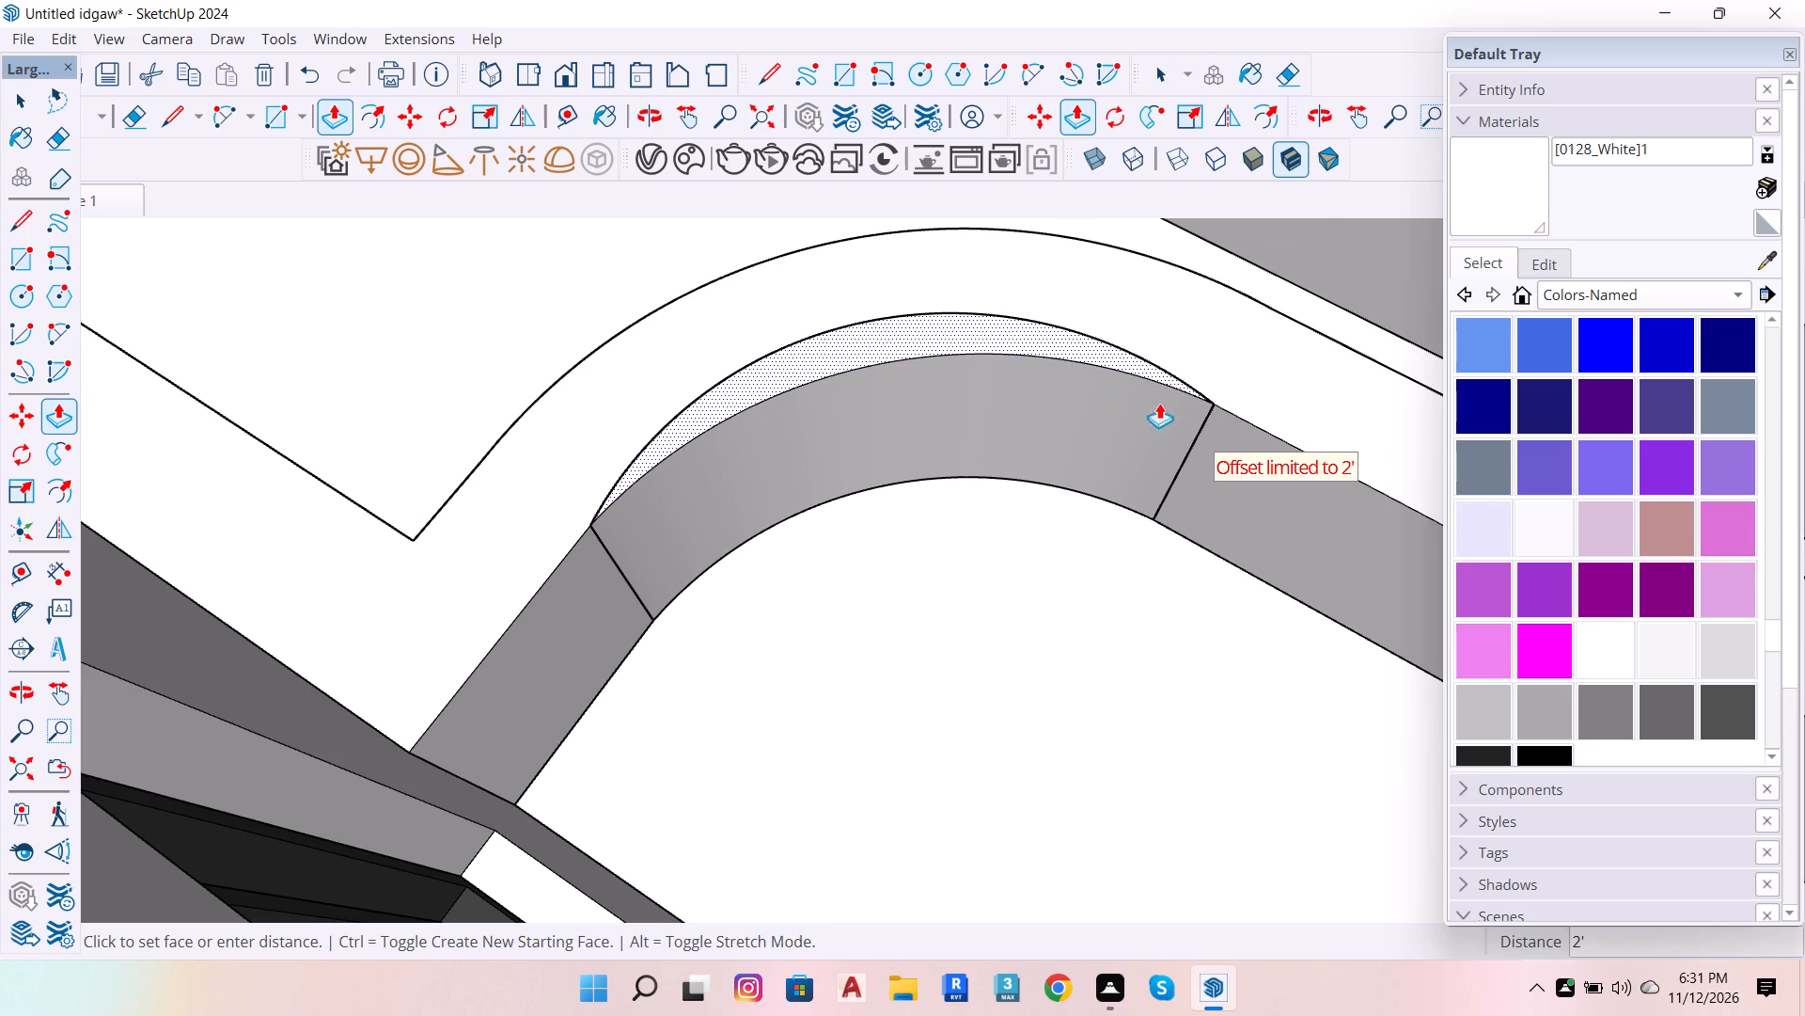
pyautogui.click(1214, 393)
pyautogui.scroll(-7, 869, 480)
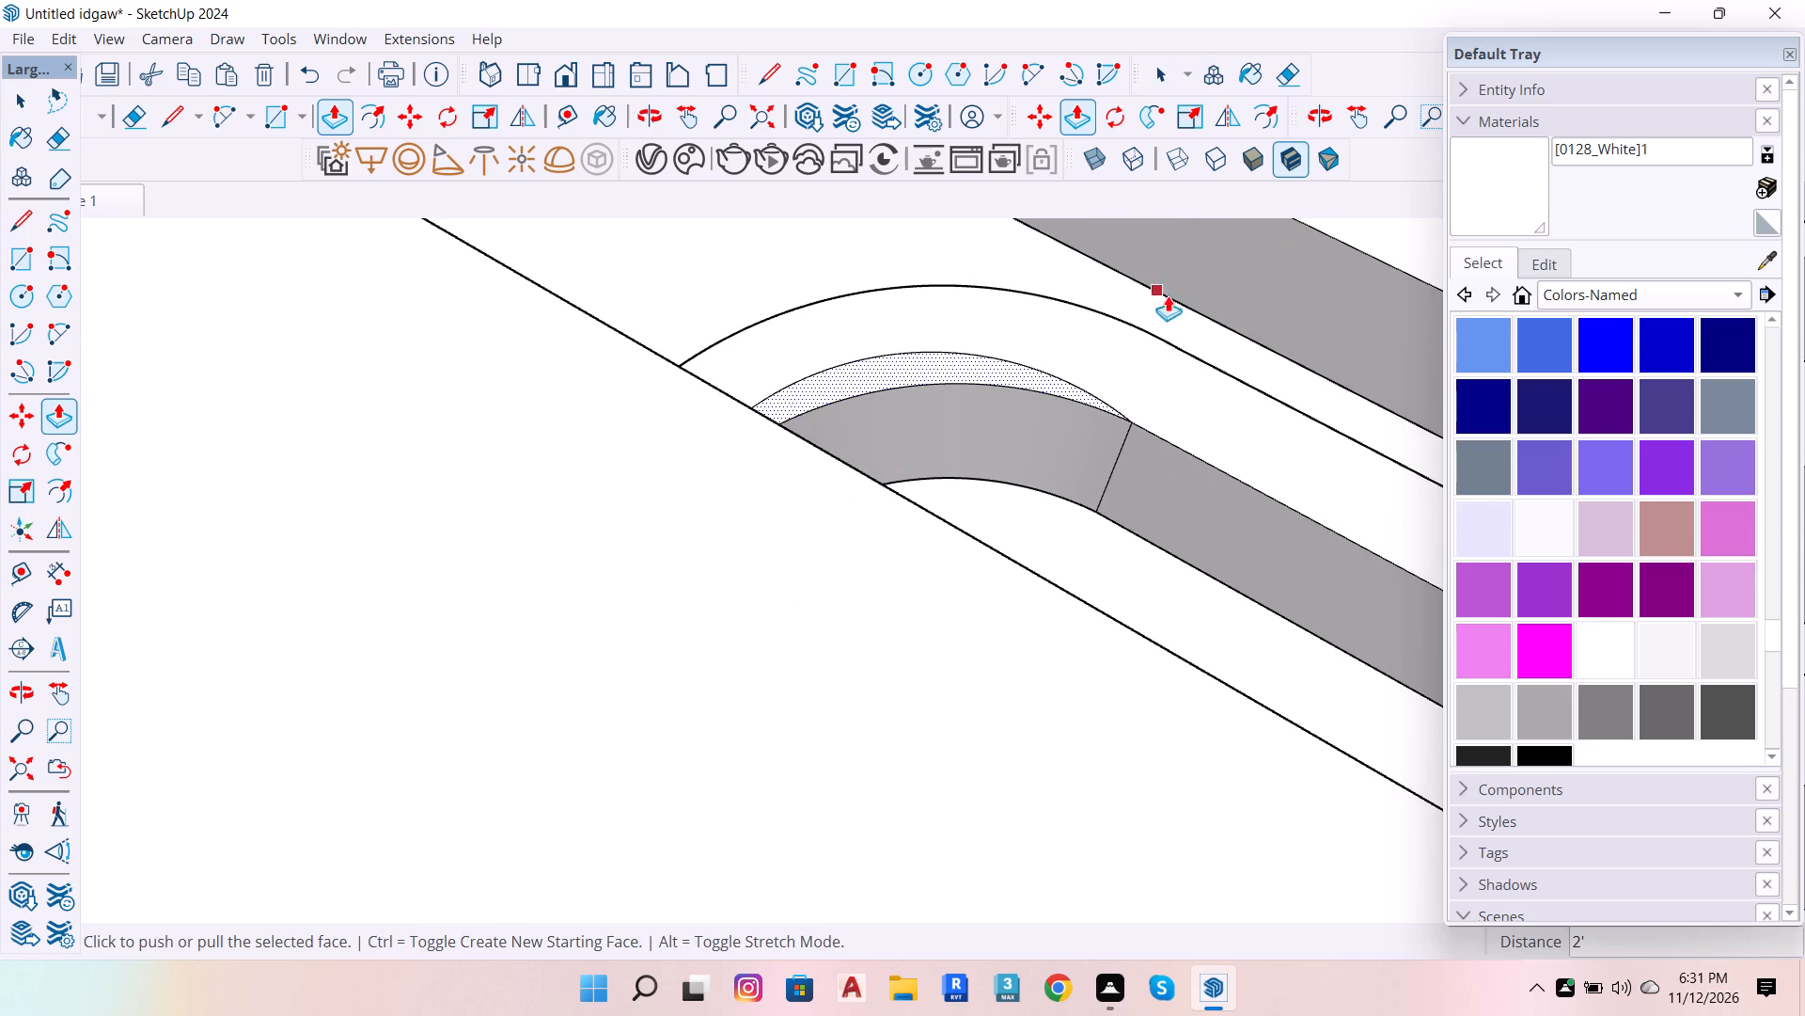
pyautogui.scroll(-6, 1237, 495)
pyautogui.scroll(5, 1264, 327)
pyautogui.press('space')
# Delete the old arc edge between the raised sliver and the curved wall's top face.
pyautogui.scroll(4, 969, 460)
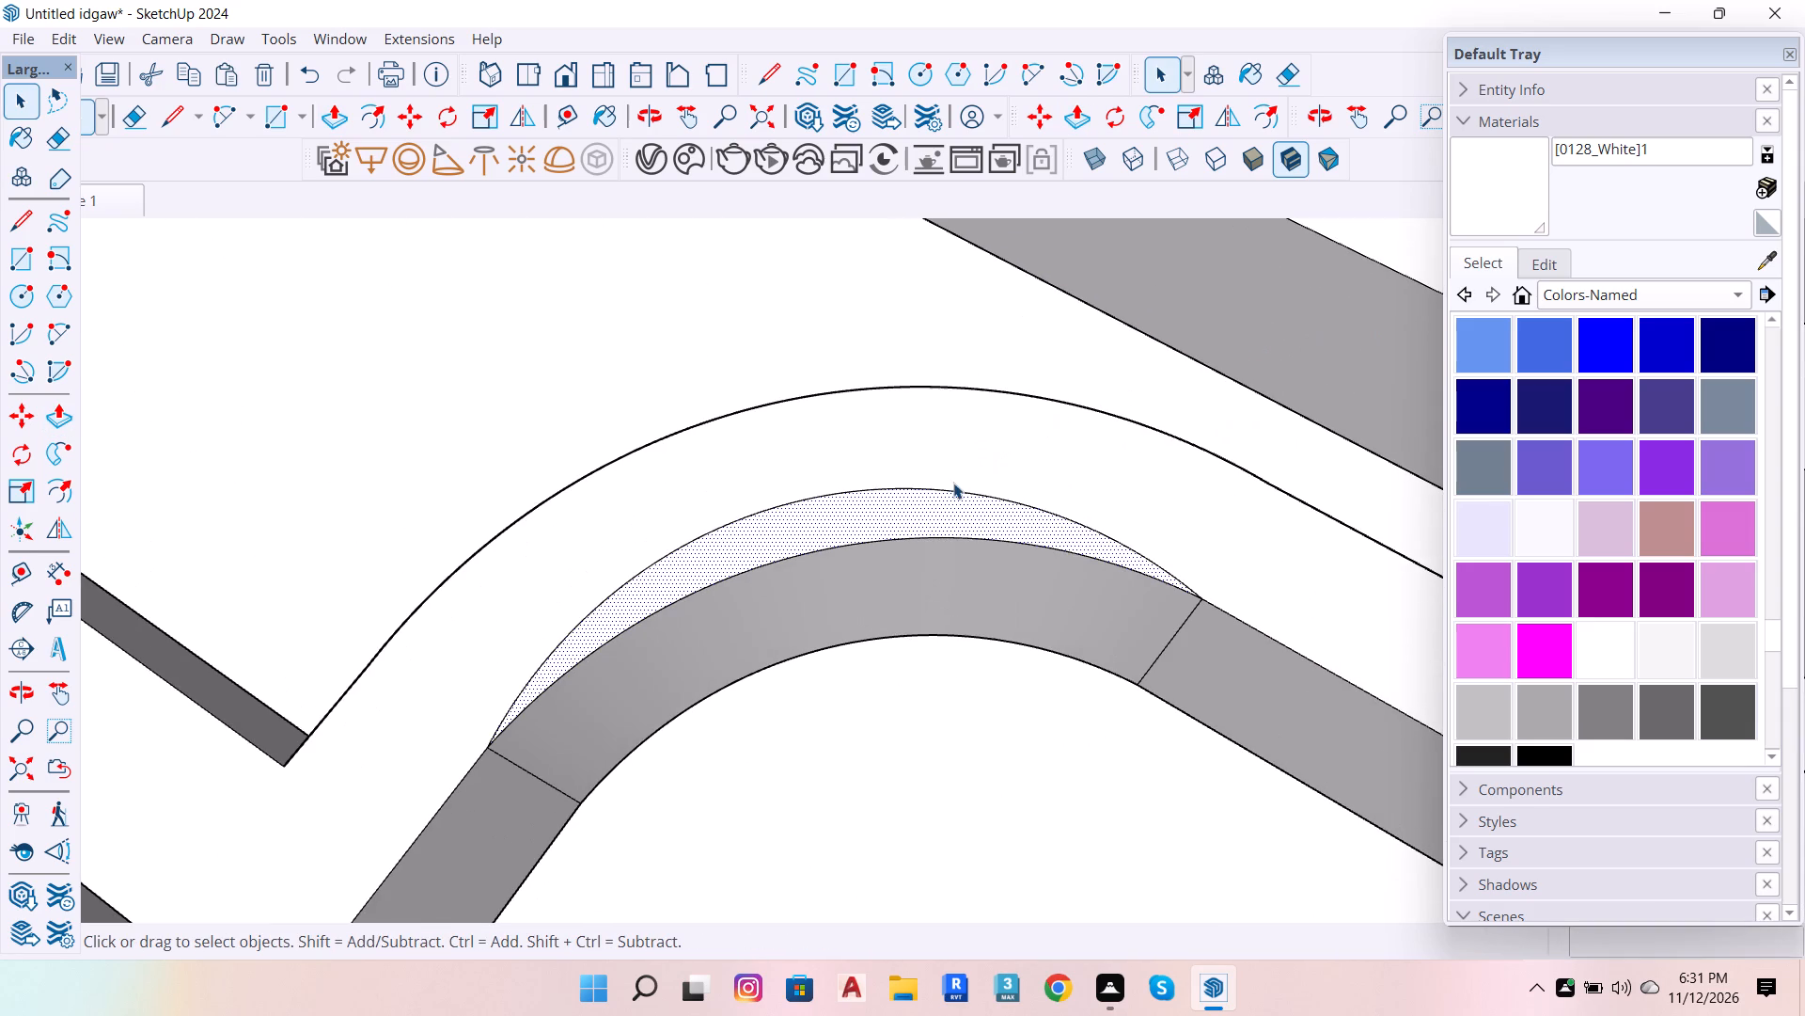
pyautogui.click(954, 487)
pyautogui.click(964, 488)
pyautogui.click(966, 488)
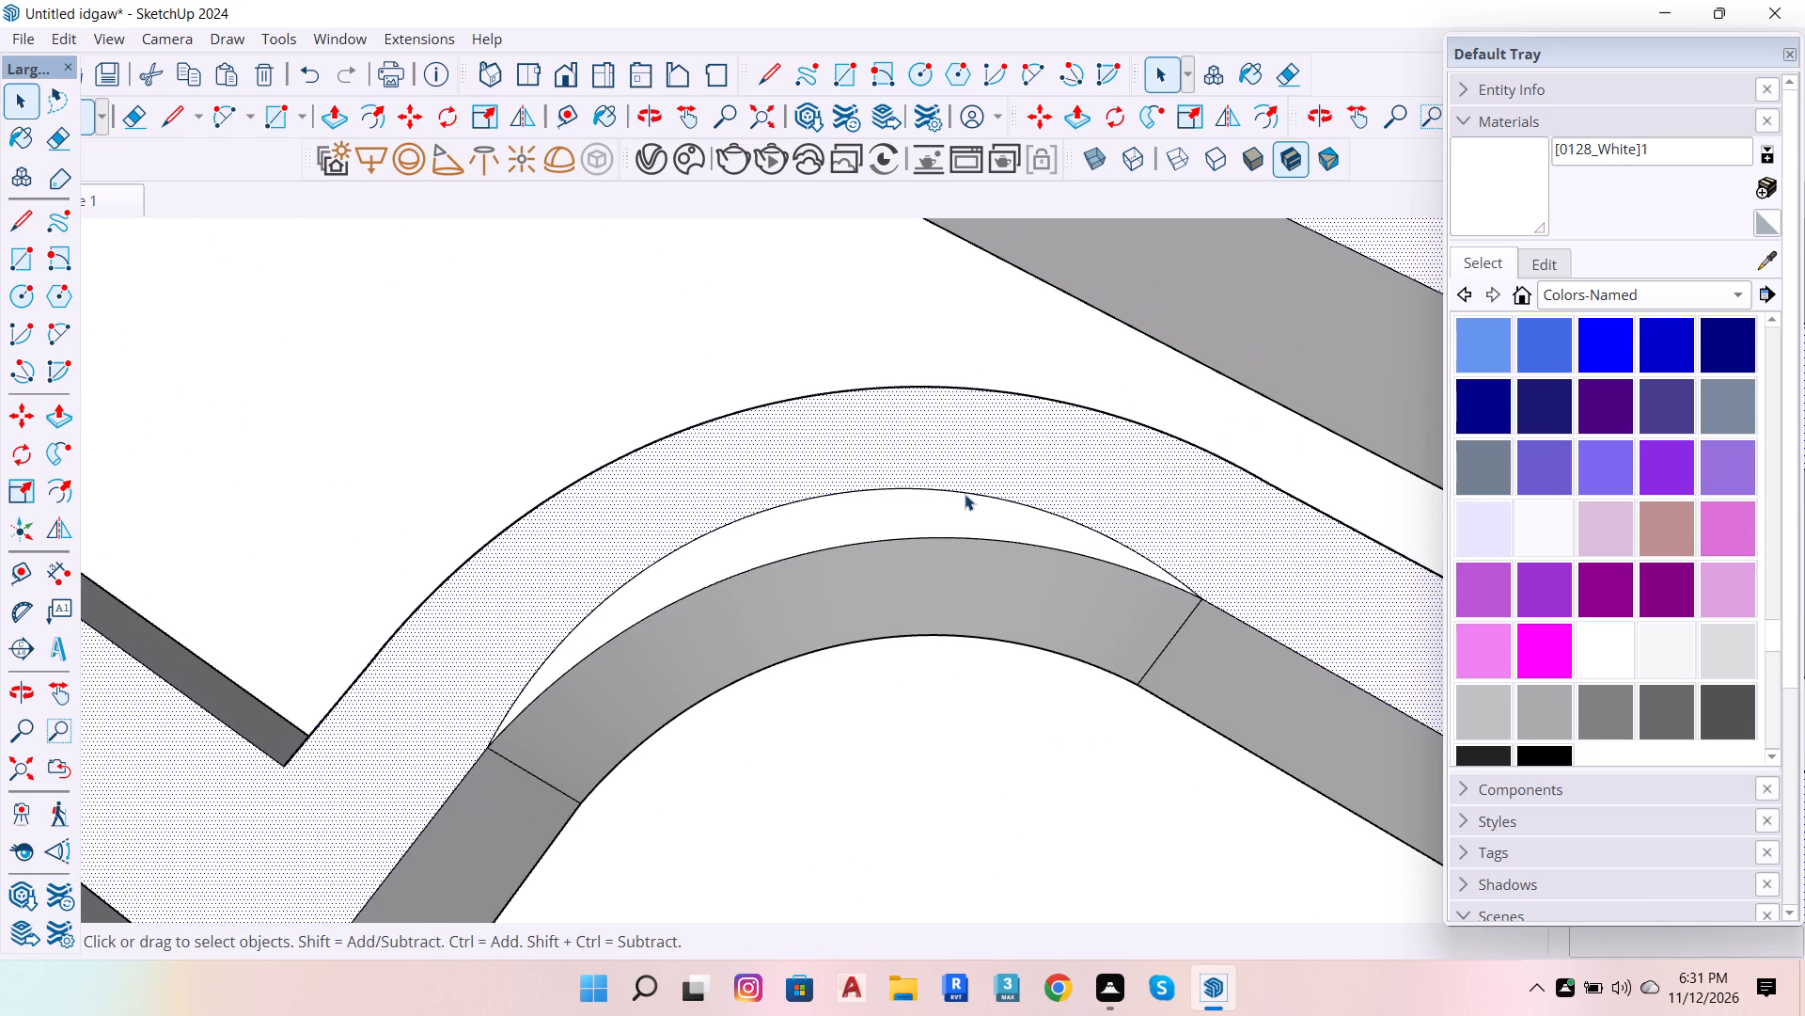
pyautogui.click(965, 494)
pyautogui.press('Delete')
pyautogui.scroll(-6, 964, 499)
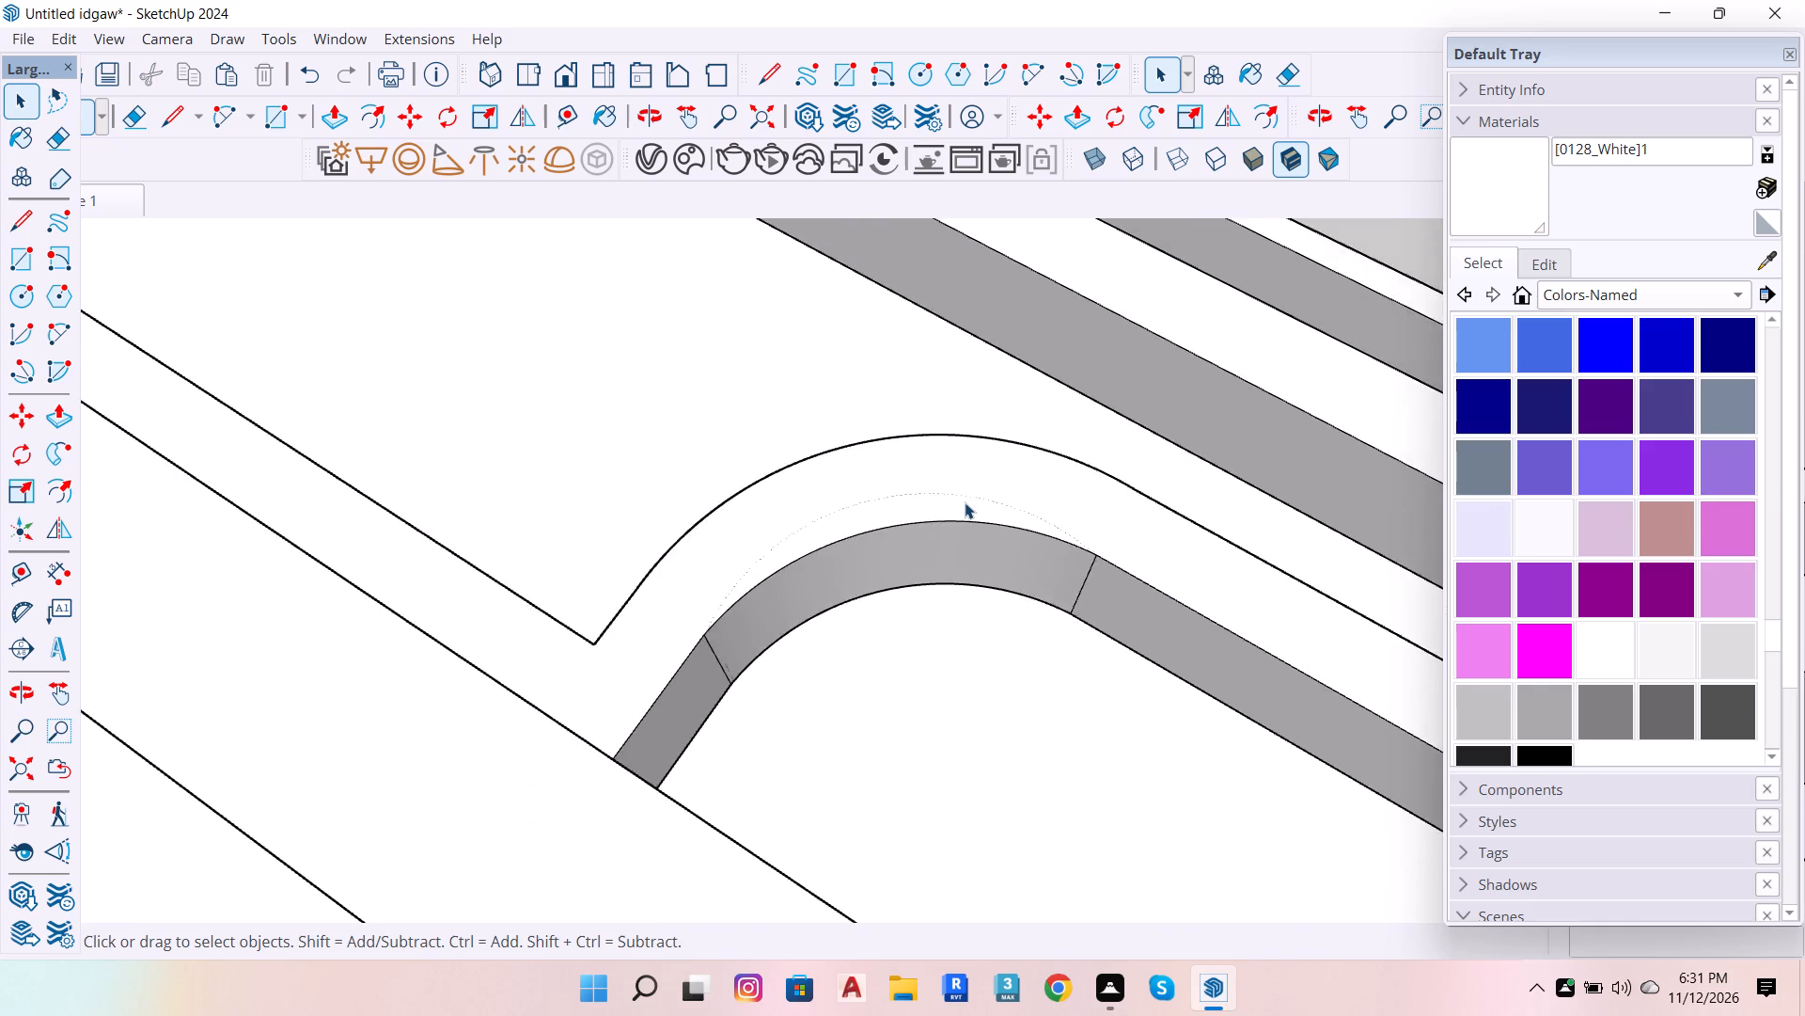
pyautogui.scroll(-6, 975, 534)
pyautogui.scroll(6, 983, 452)
pyautogui.scroll(-7, 1068, 562)
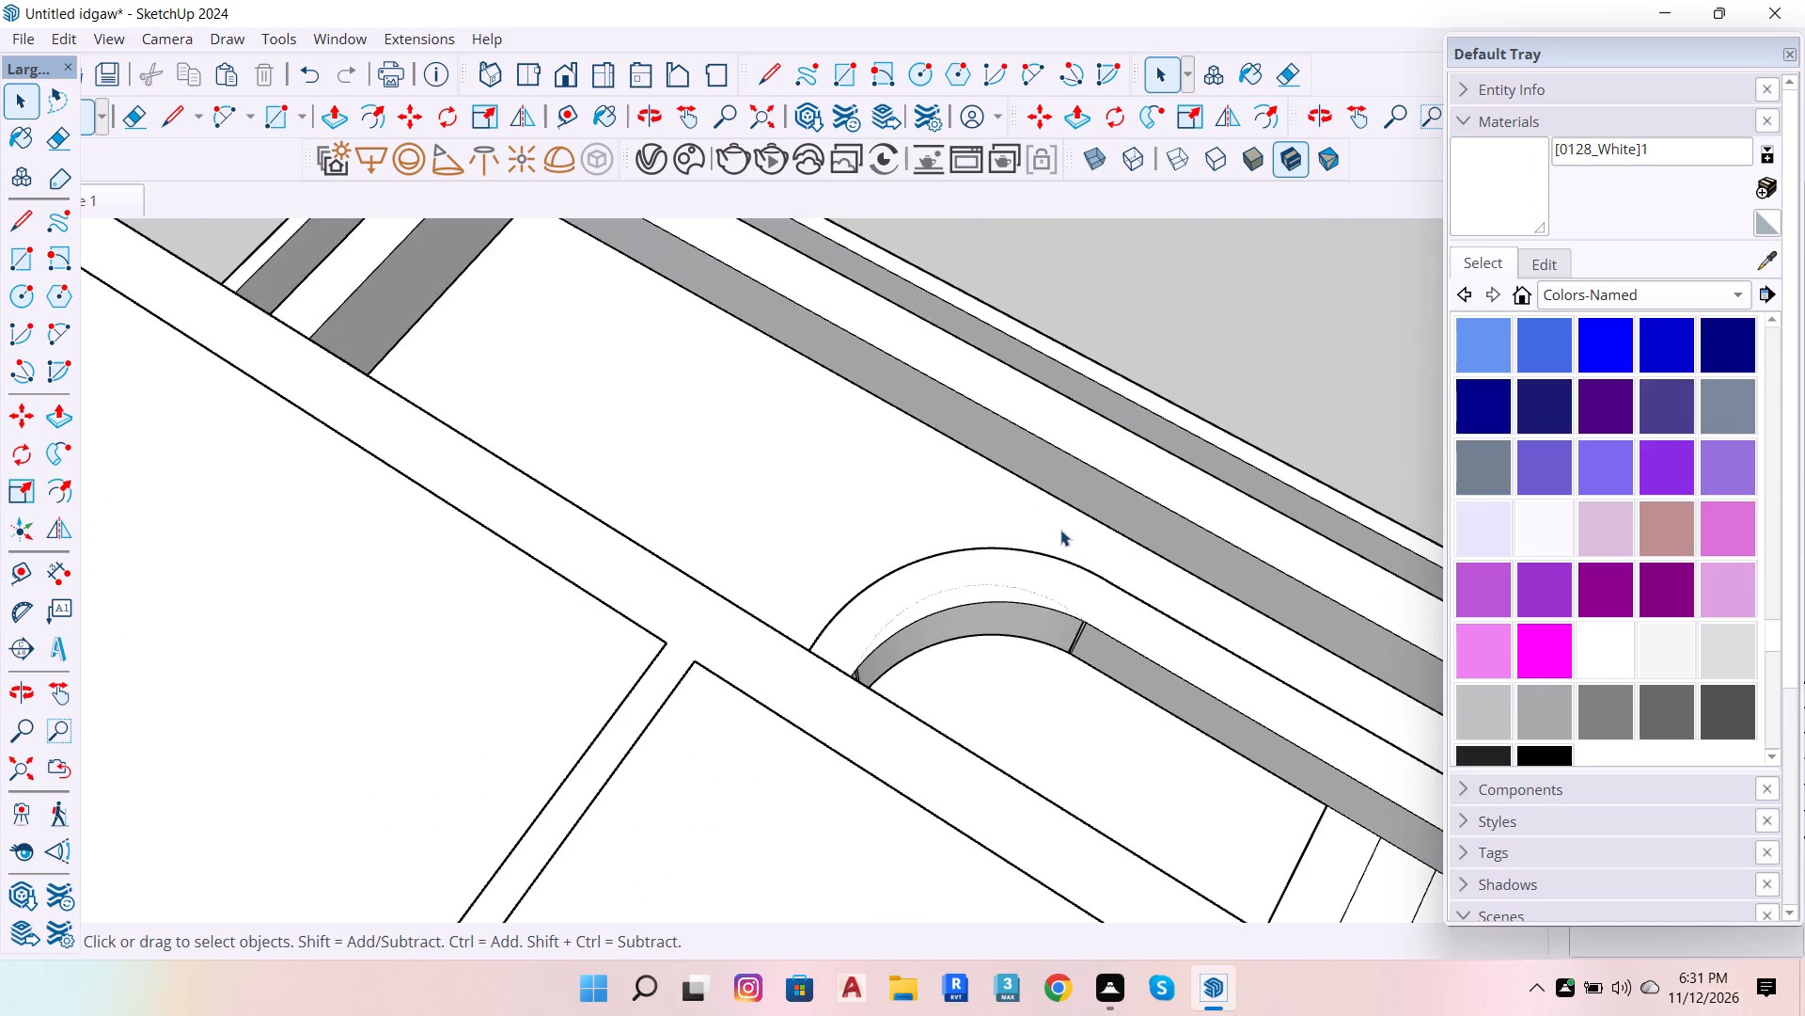
# Inspect the thickened curved planter wall and its joints with the straight walls, from above and from the entrance side.
pyautogui.scroll(6, 1060, 530)
pyautogui.scroll(7, 1079, 727)
pyautogui.scroll(-6, 1084, 627)
pyautogui.press('o')
pyautogui.moveTo(1048, 647); pyautogui.dragTo(1262, 783)
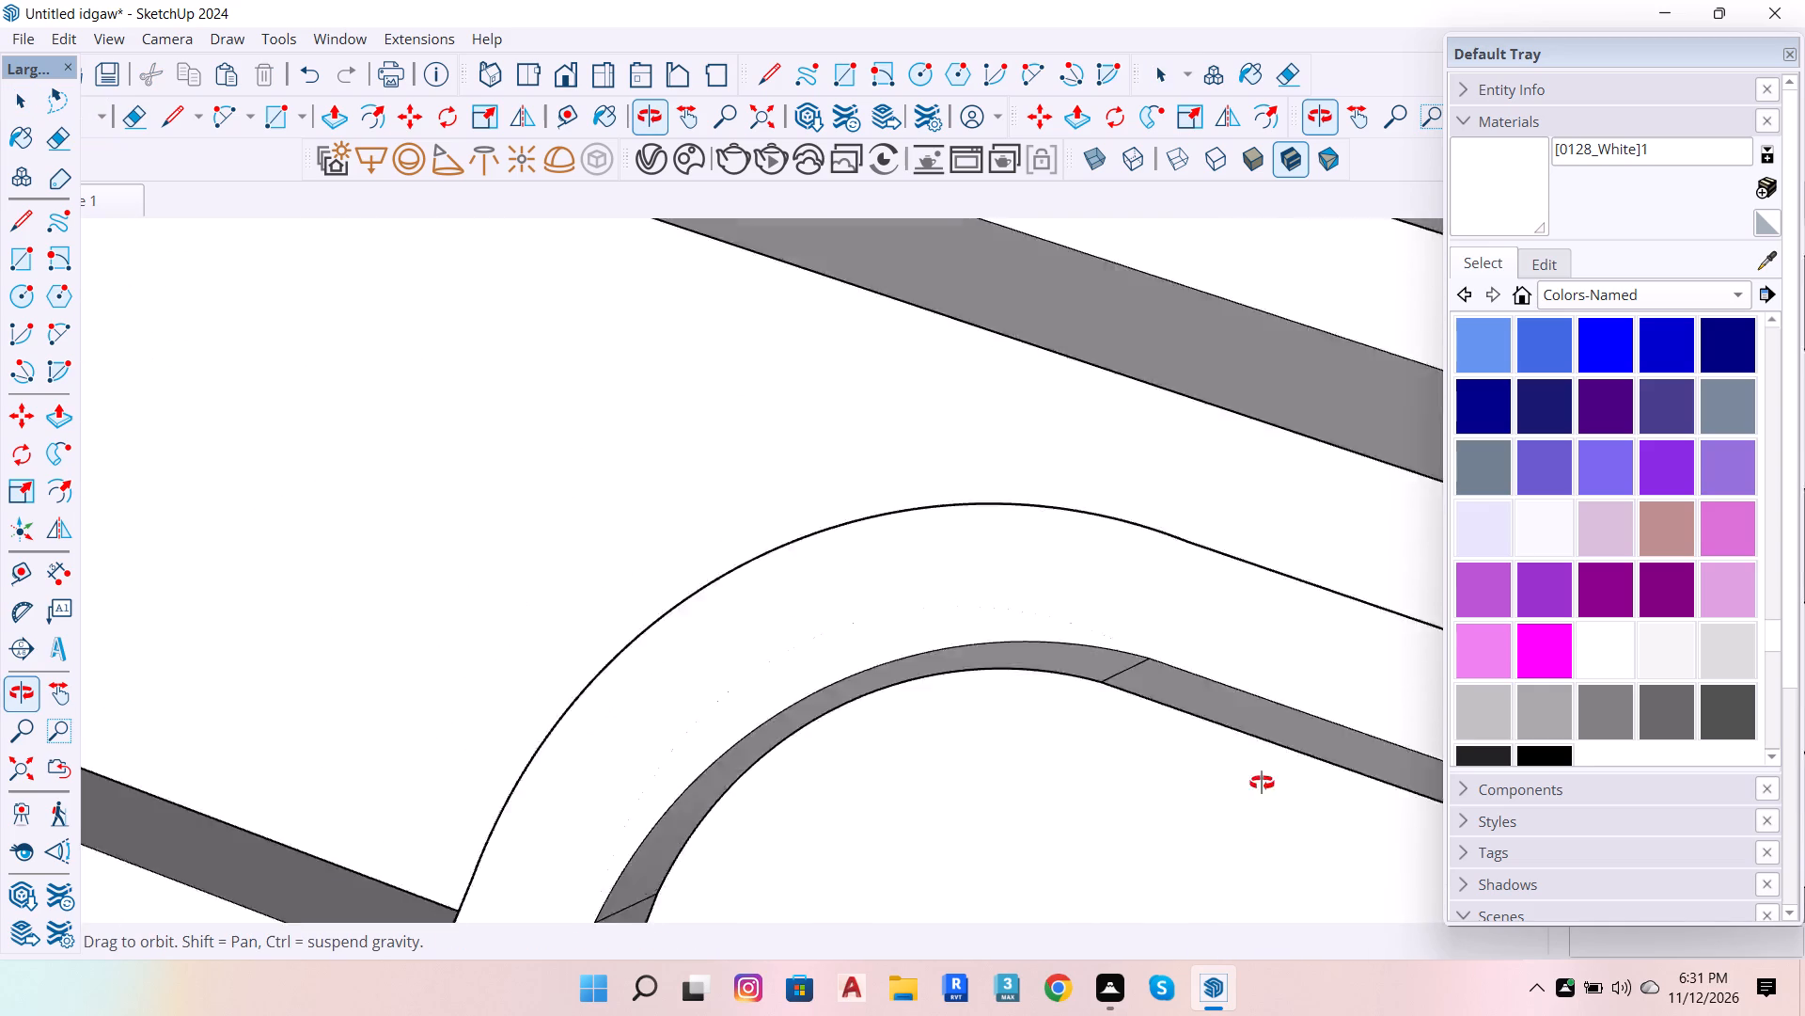
pyautogui.moveTo(1262, 783); pyautogui.dragTo(1591, 786)
pyautogui.moveTo(1105, 621); pyautogui.dragTo(978, 588)
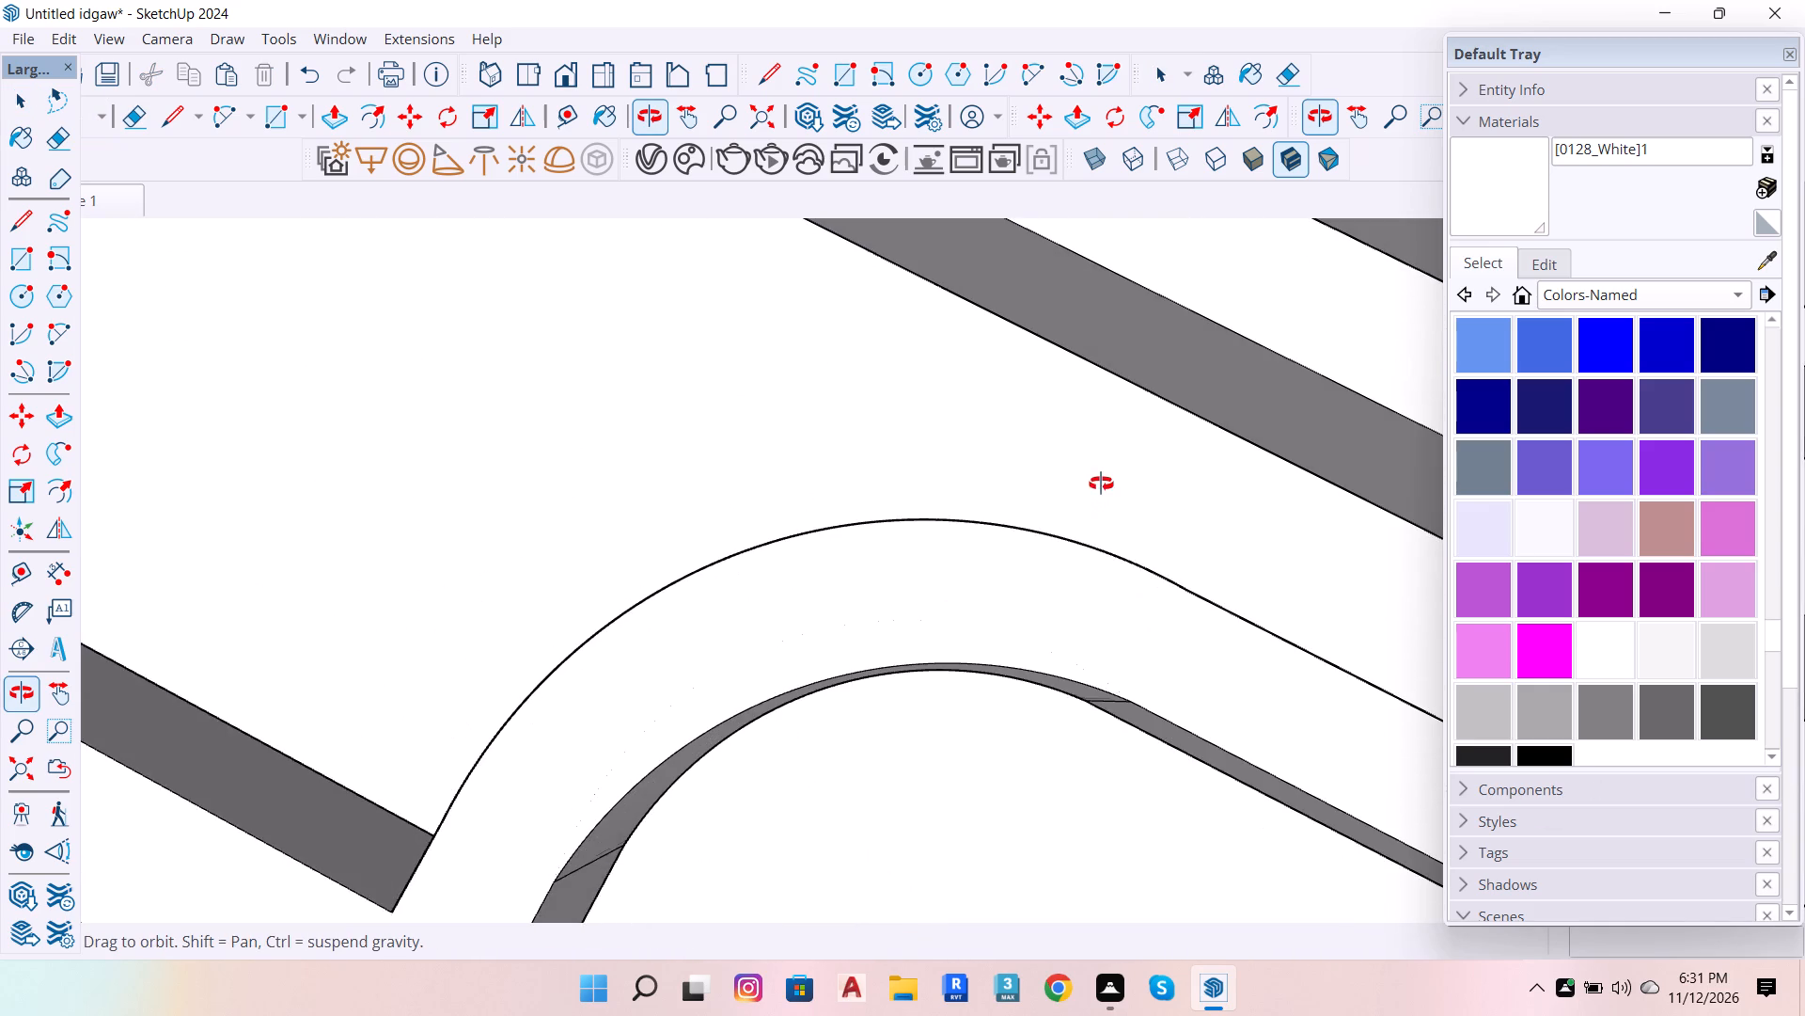
pyautogui.scroll(-12, 758, 569)
pyautogui.scroll(-6, 908, 702)
pyautogui.scroll(6, 983, 651)
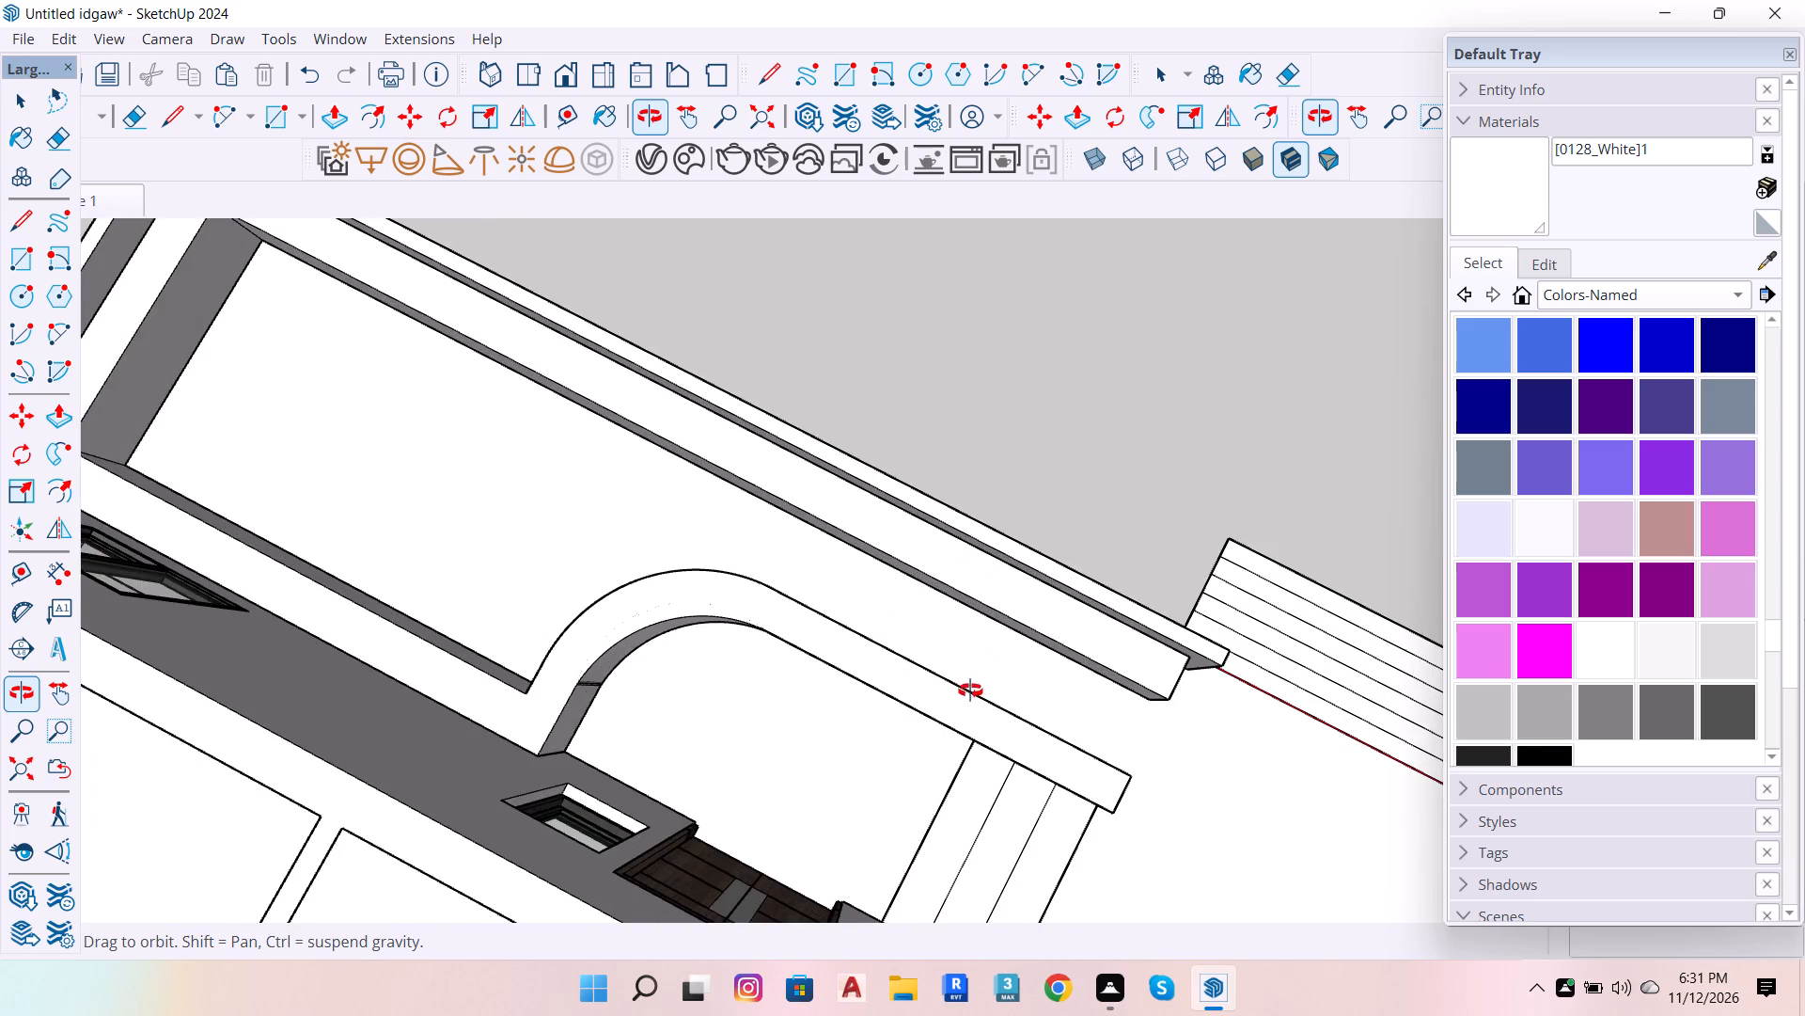
pyautogui.moveTo(944, 675); pyautogui.dragTo(941, 468)
pyautogui.scroll(14, 698, 607)
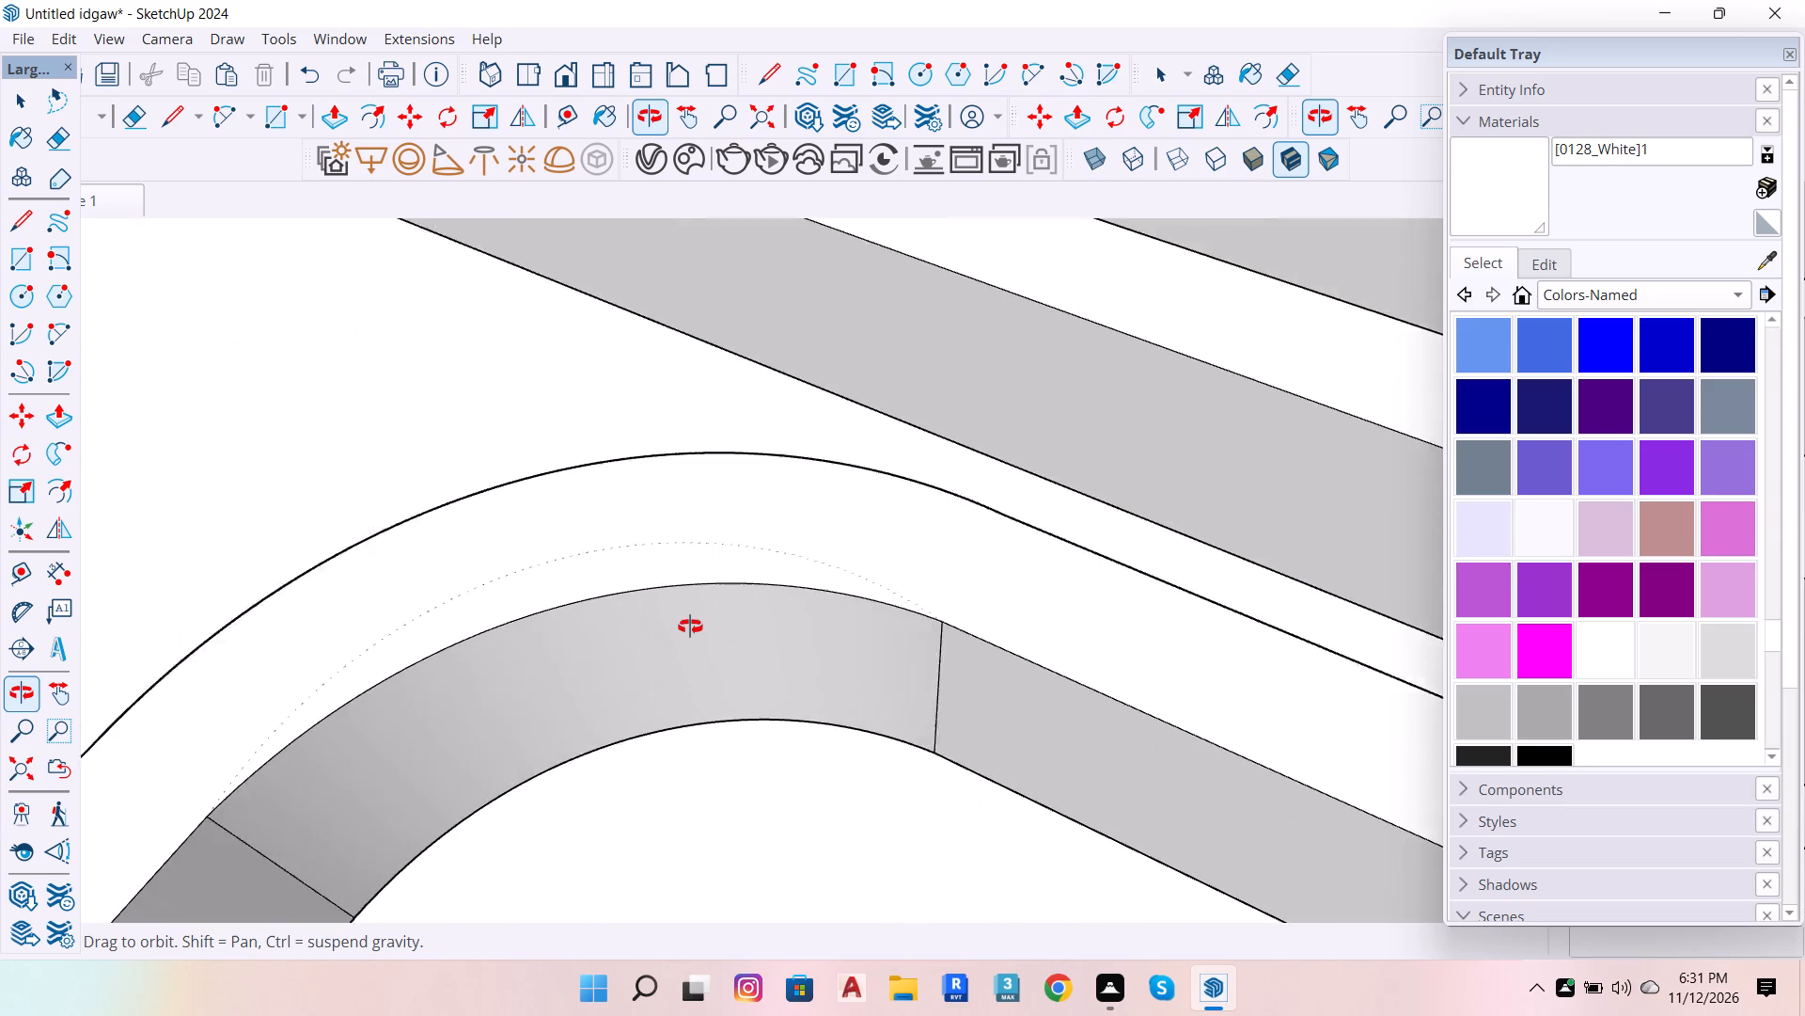
pyautogui.scroll(3, 690, 627)
pyautogui.scroll(-7, 752, 534)
pyautogui.moveTo(810, 529); pyautogui.dragTo(13, 590)
pyautogui.scroll(-6, 601, 551)
pyautogui.scroll(-12, 790, 753)
pyautogui.scroll(9, 768, 598)
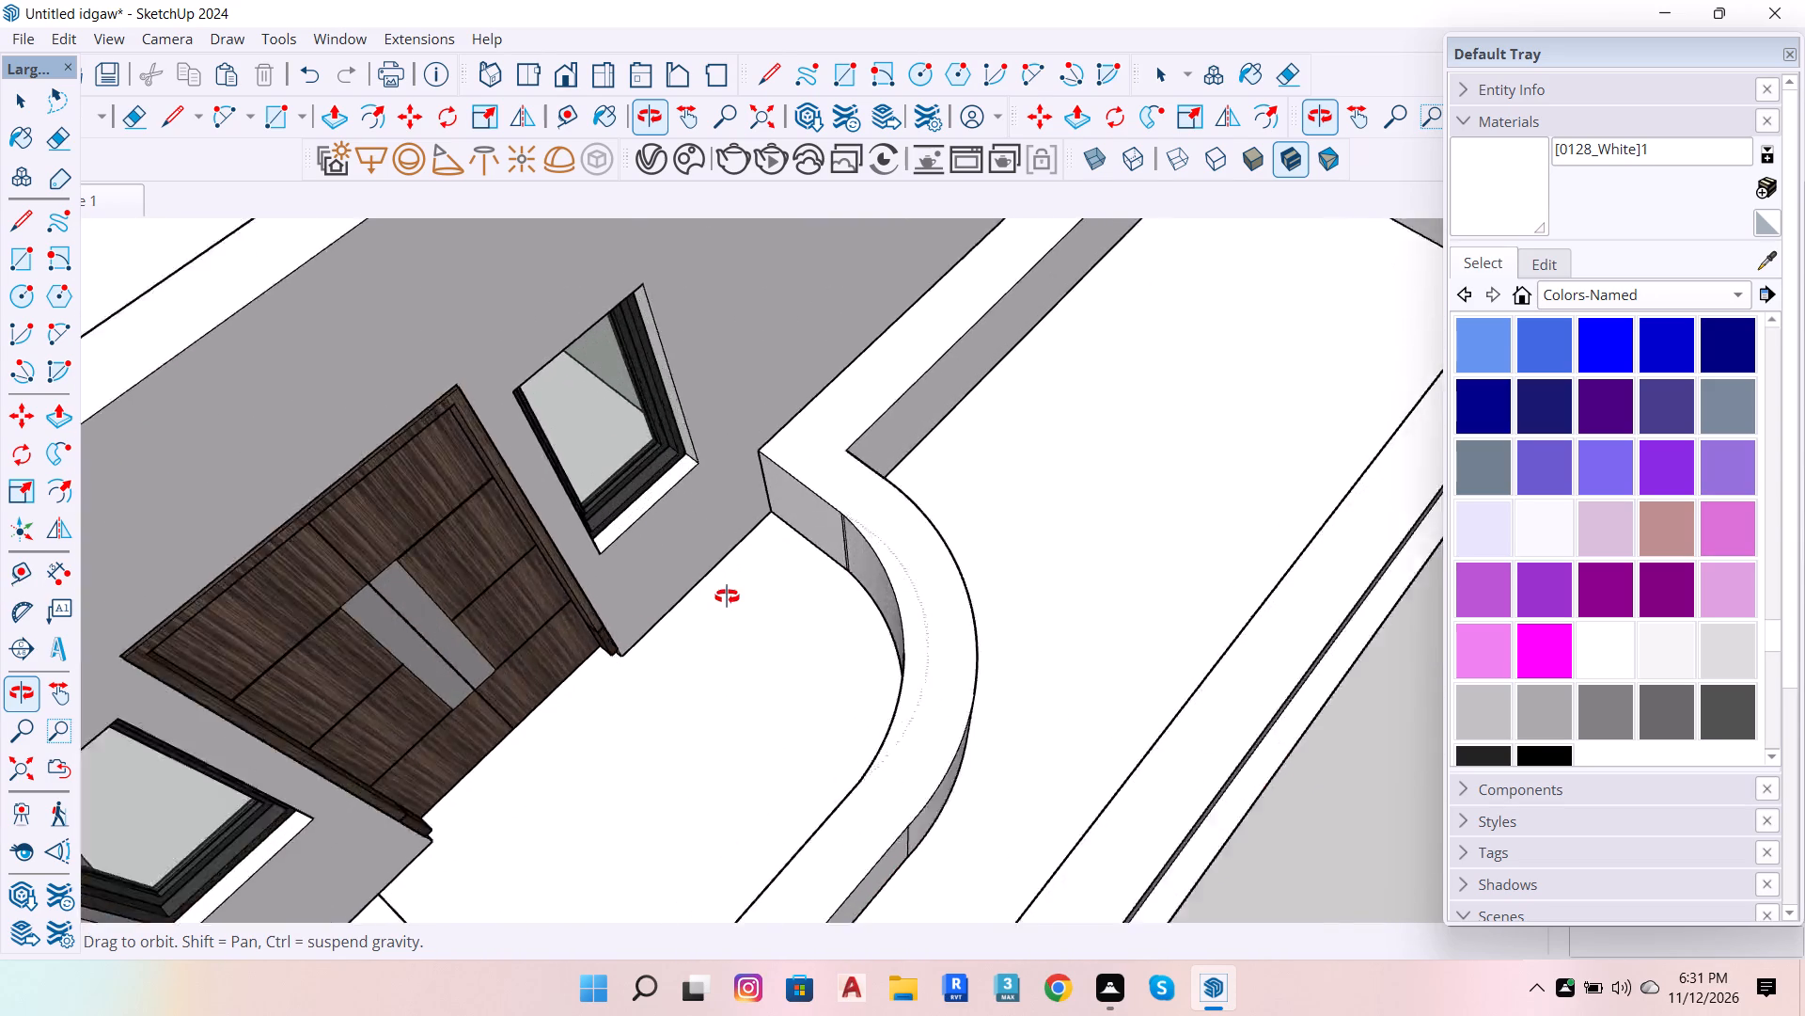
pyautogui.scroll(10, 727, 596)
pyautogui.scroll(6, 1012, 439)
pyautogui.scroll(-12, 968, 528)
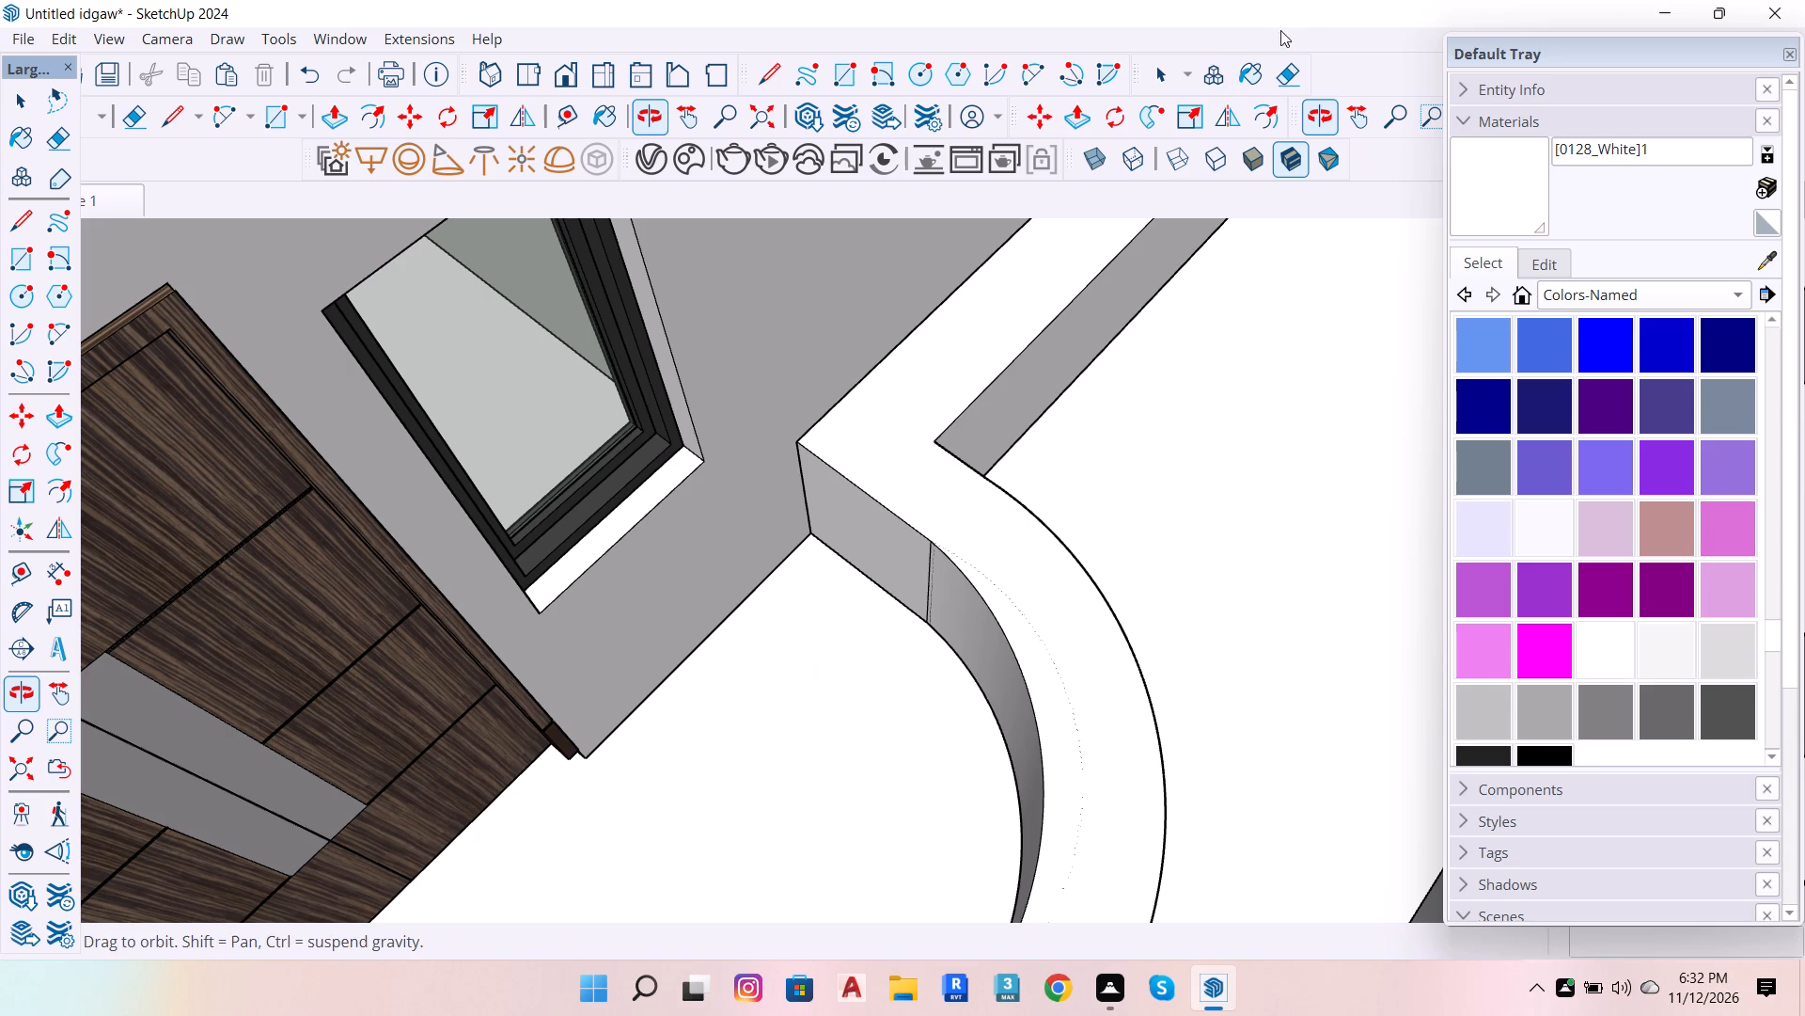
pyautogui.scroll(-16, 1111, 278)
pyautogui.scroll(8, 941, 510)
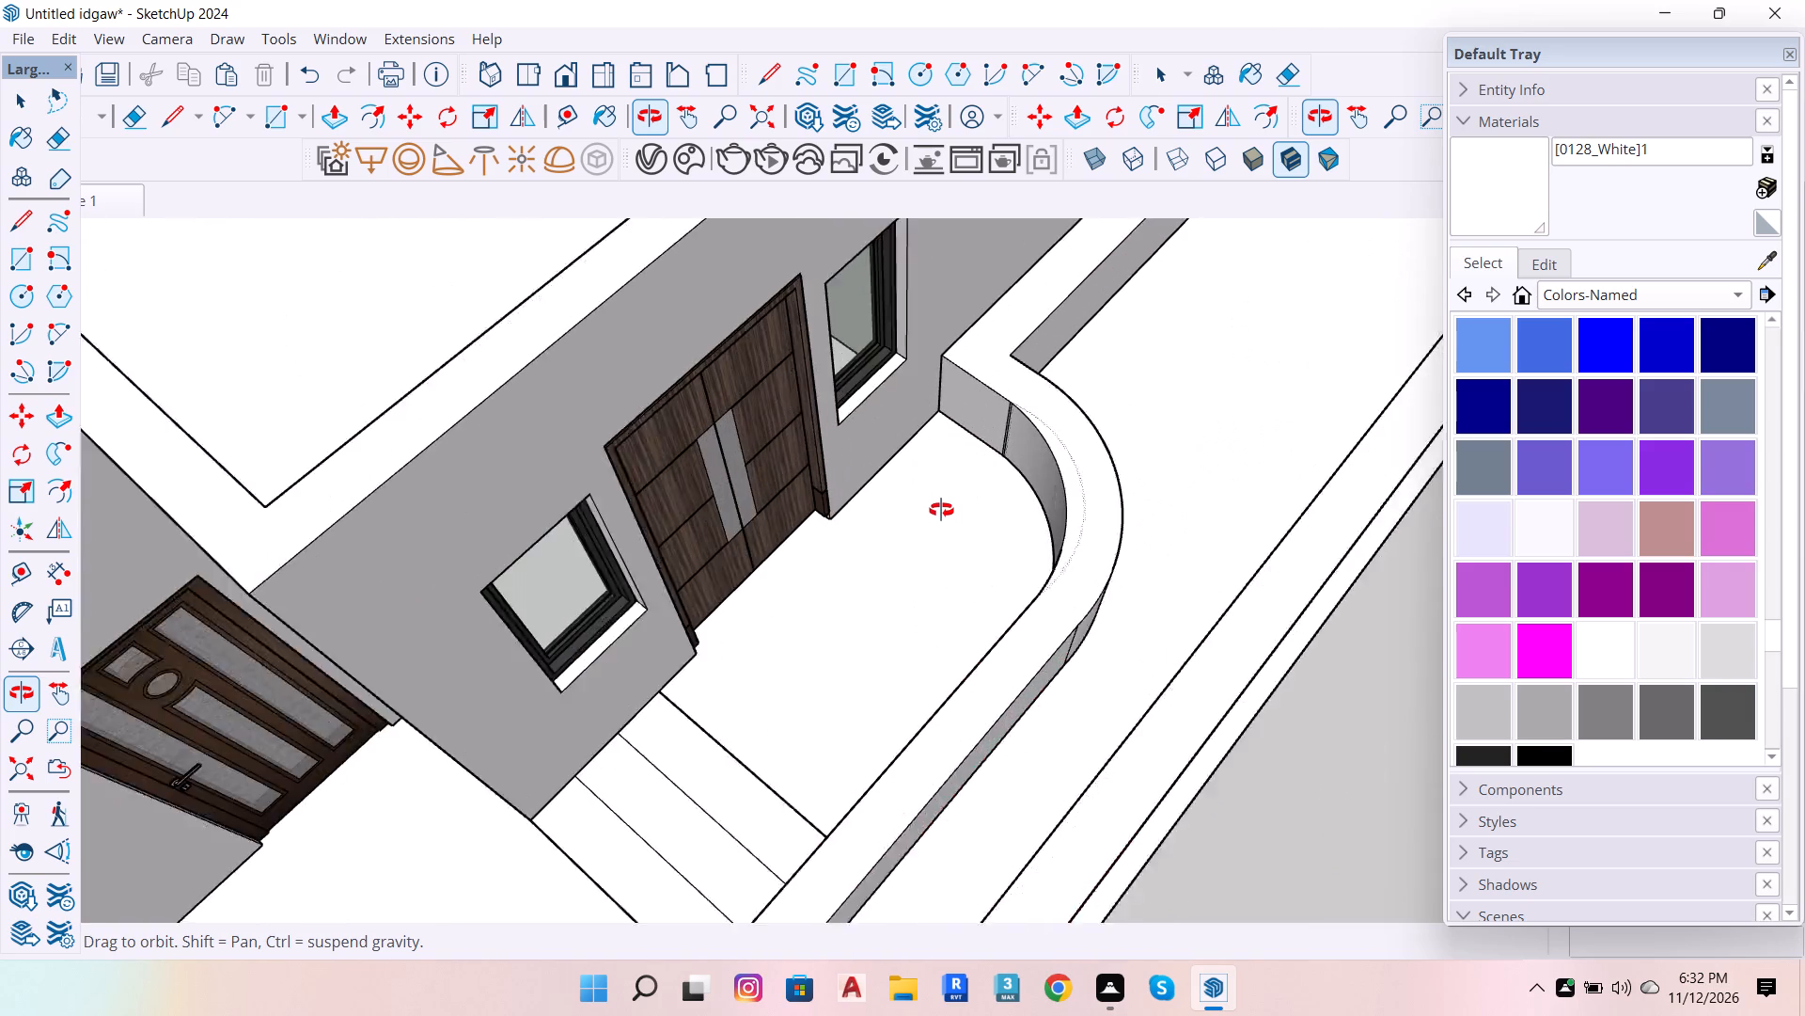
pyautogui.scroll(1, 941, 510)
pyautogui.scroll(7, 977, 440)
pyautogui.scroll(9, 1058, 374)
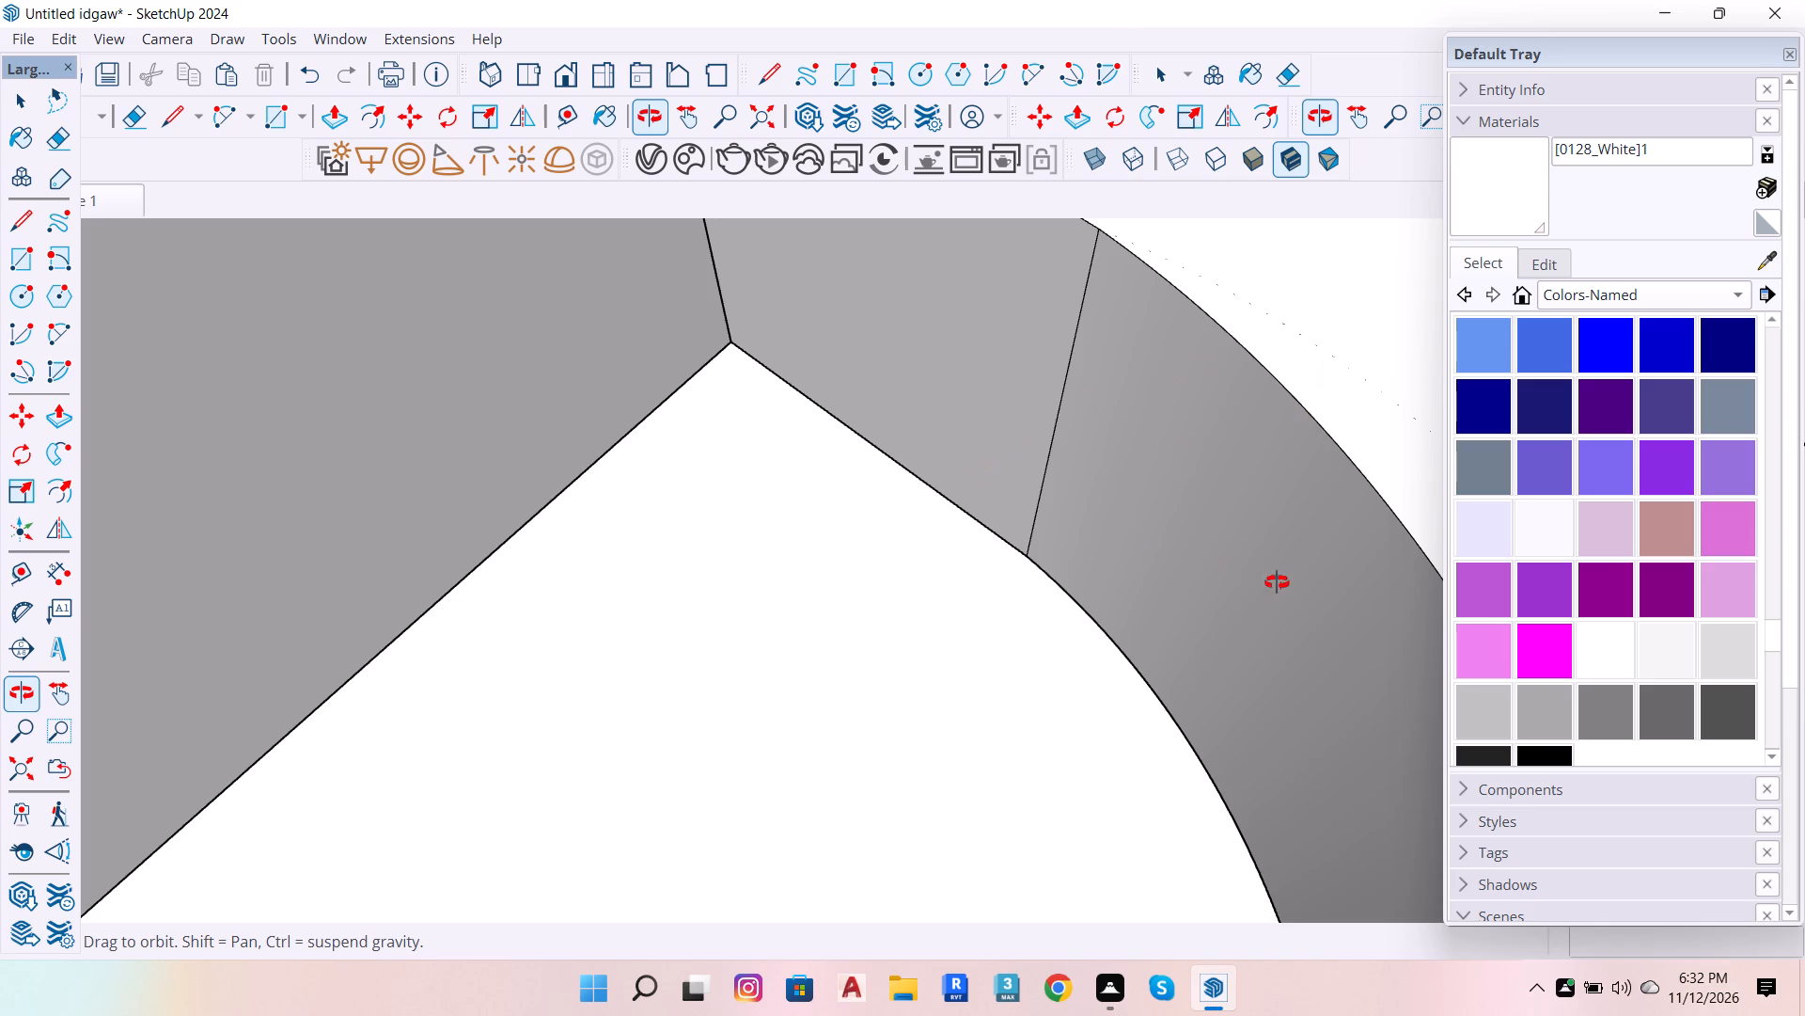
pyautogui.scroll(-7, 760, 786)
pyautogui.scroll(-7, 940, 652)
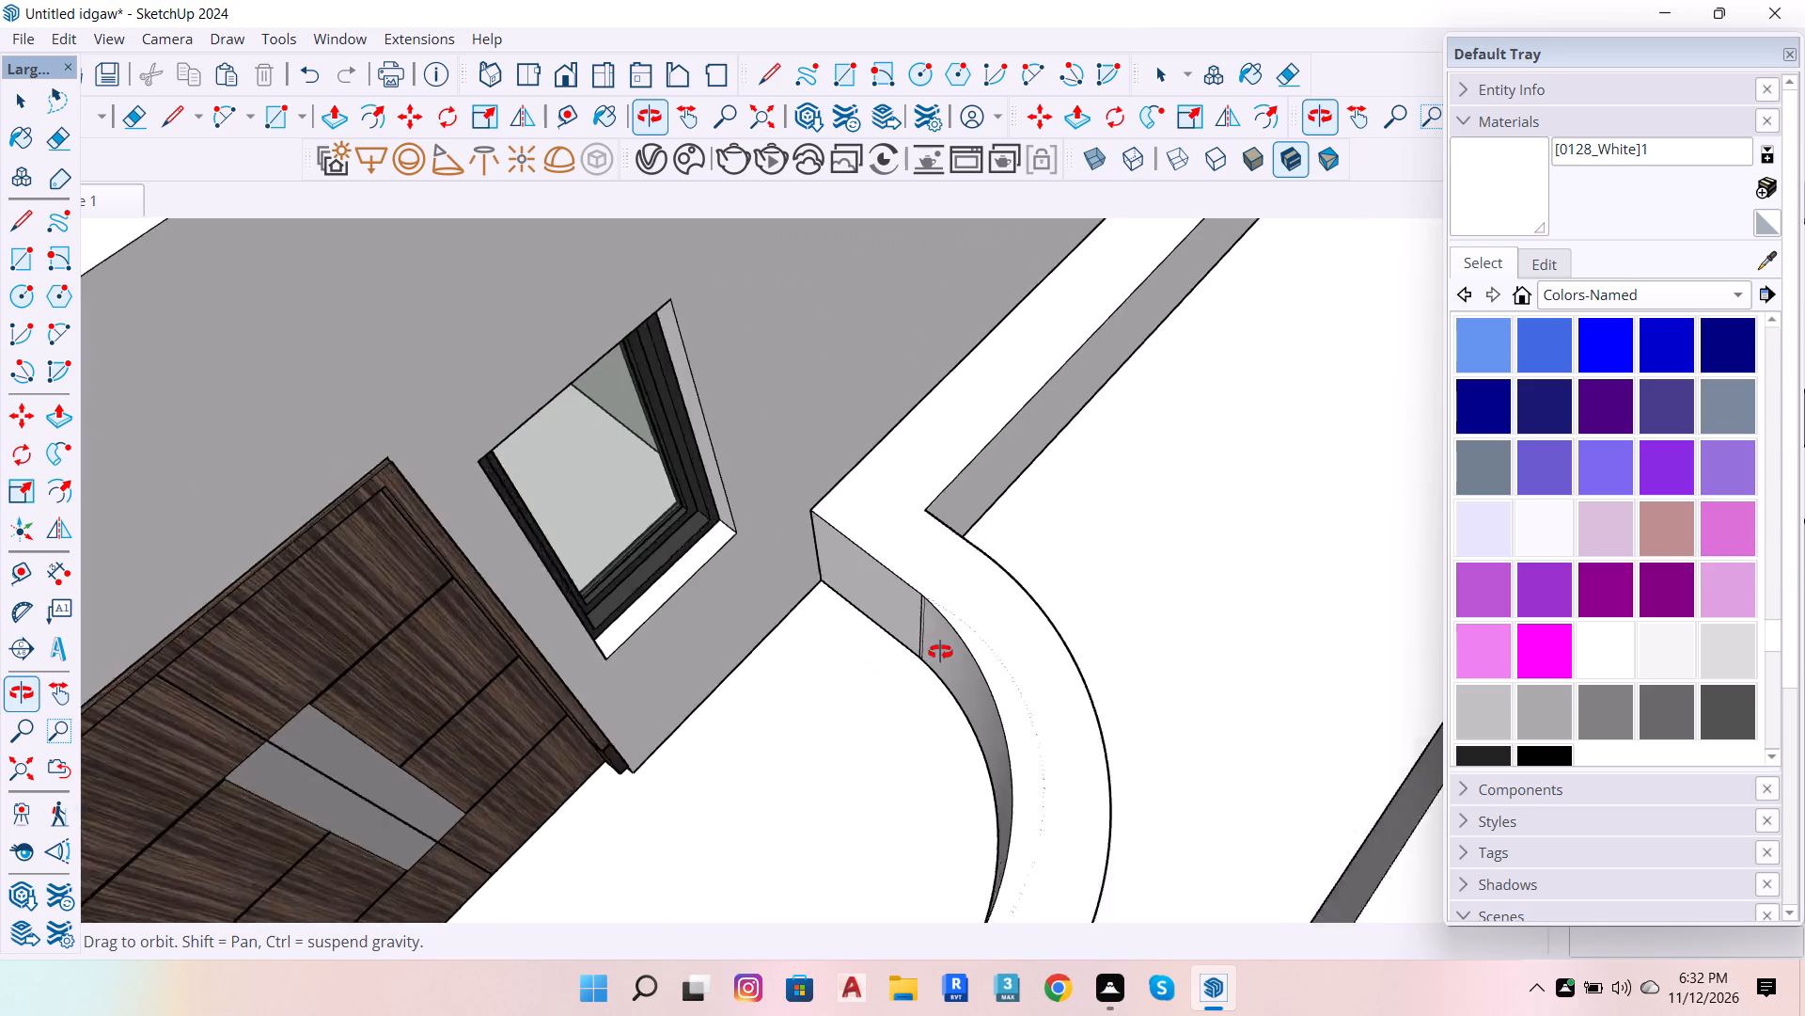
pyautogui.scroll(-14, 908, 714)
pyautogui.scroll(-6, 871, 502)
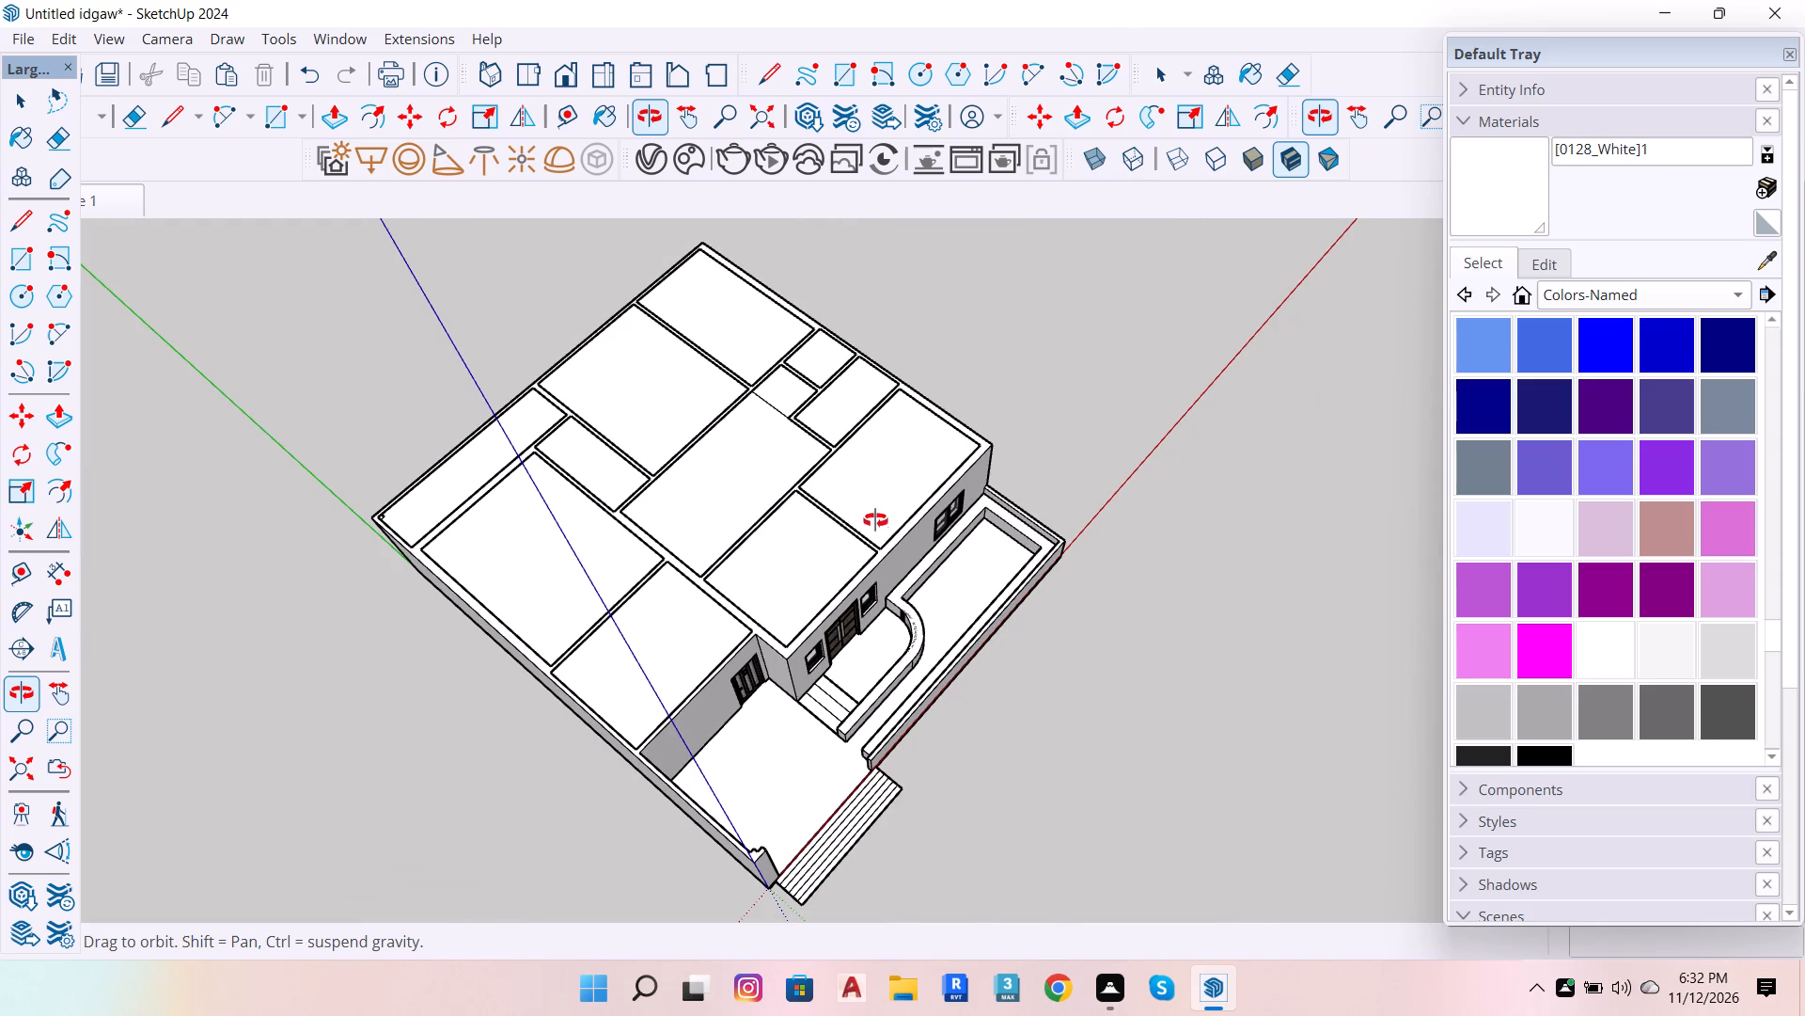
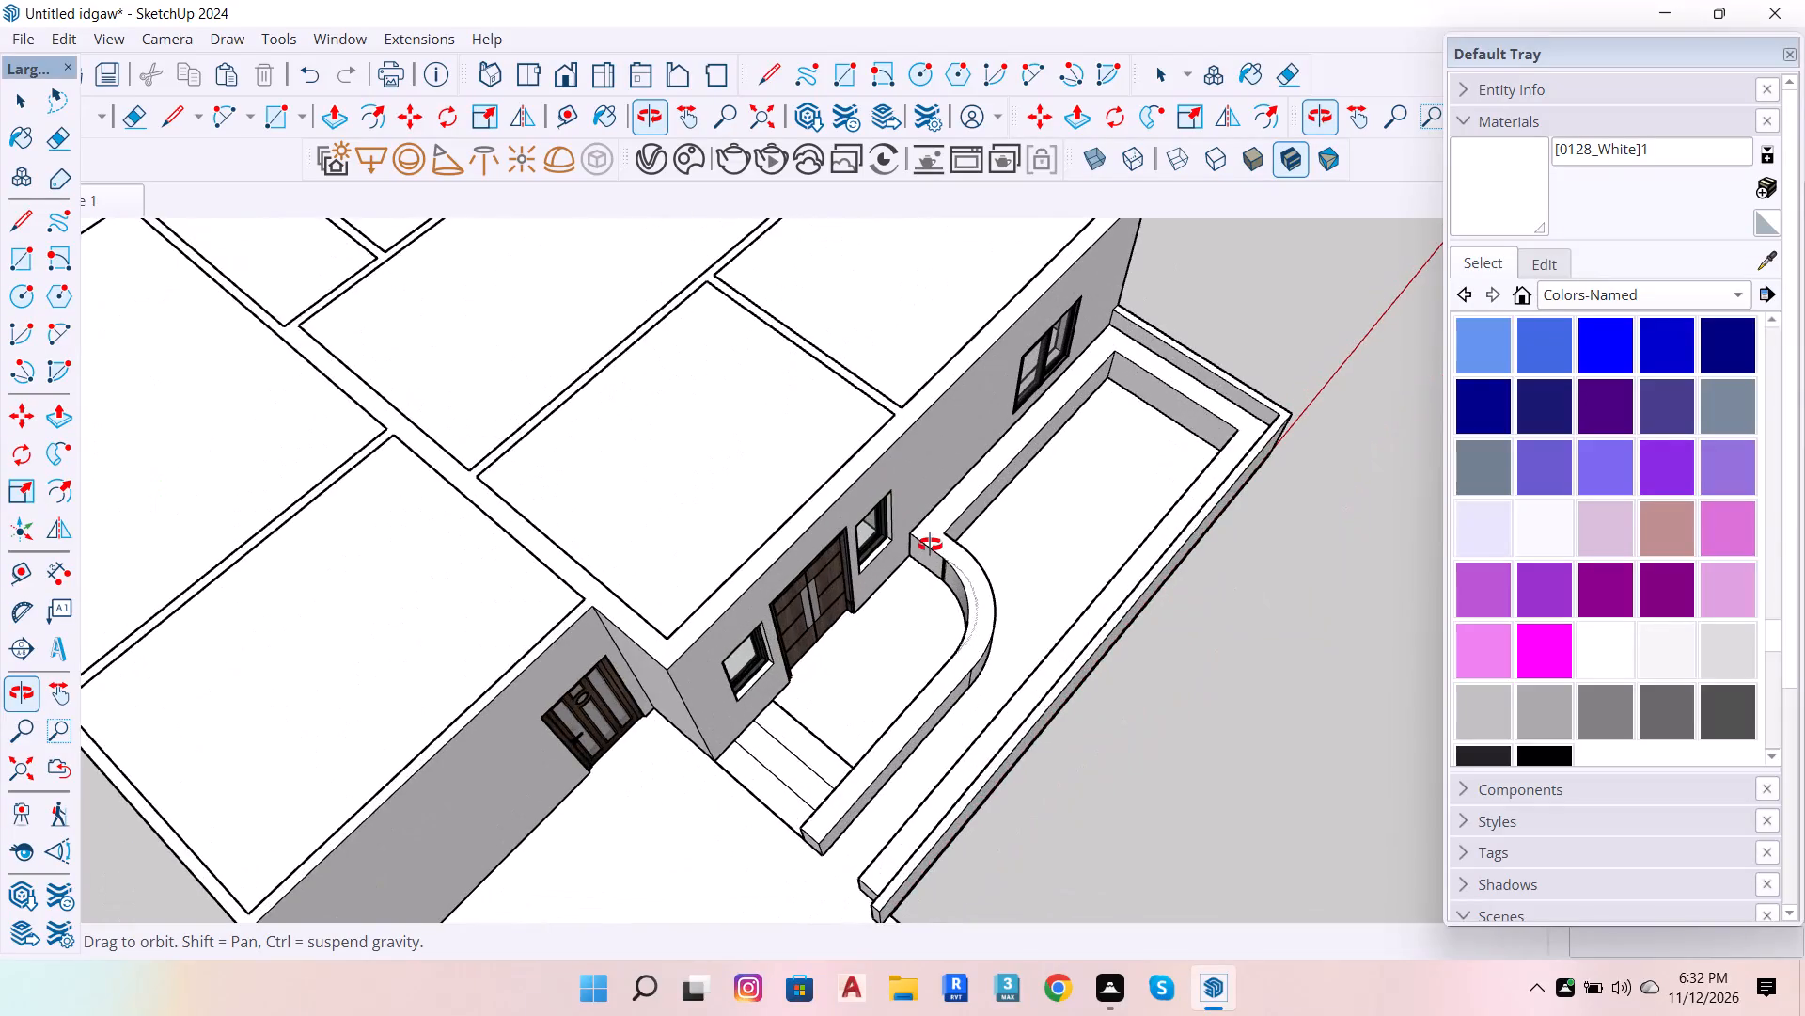
# Import the SketchUp model named Component from the Downloads folder.
pyautogui.moveTo(857, 488); pyautogui.dragTo(558, 329)
pyautogui.scroll(1, 982, 529)
pyautogui.scroll(-7, 981, 560)
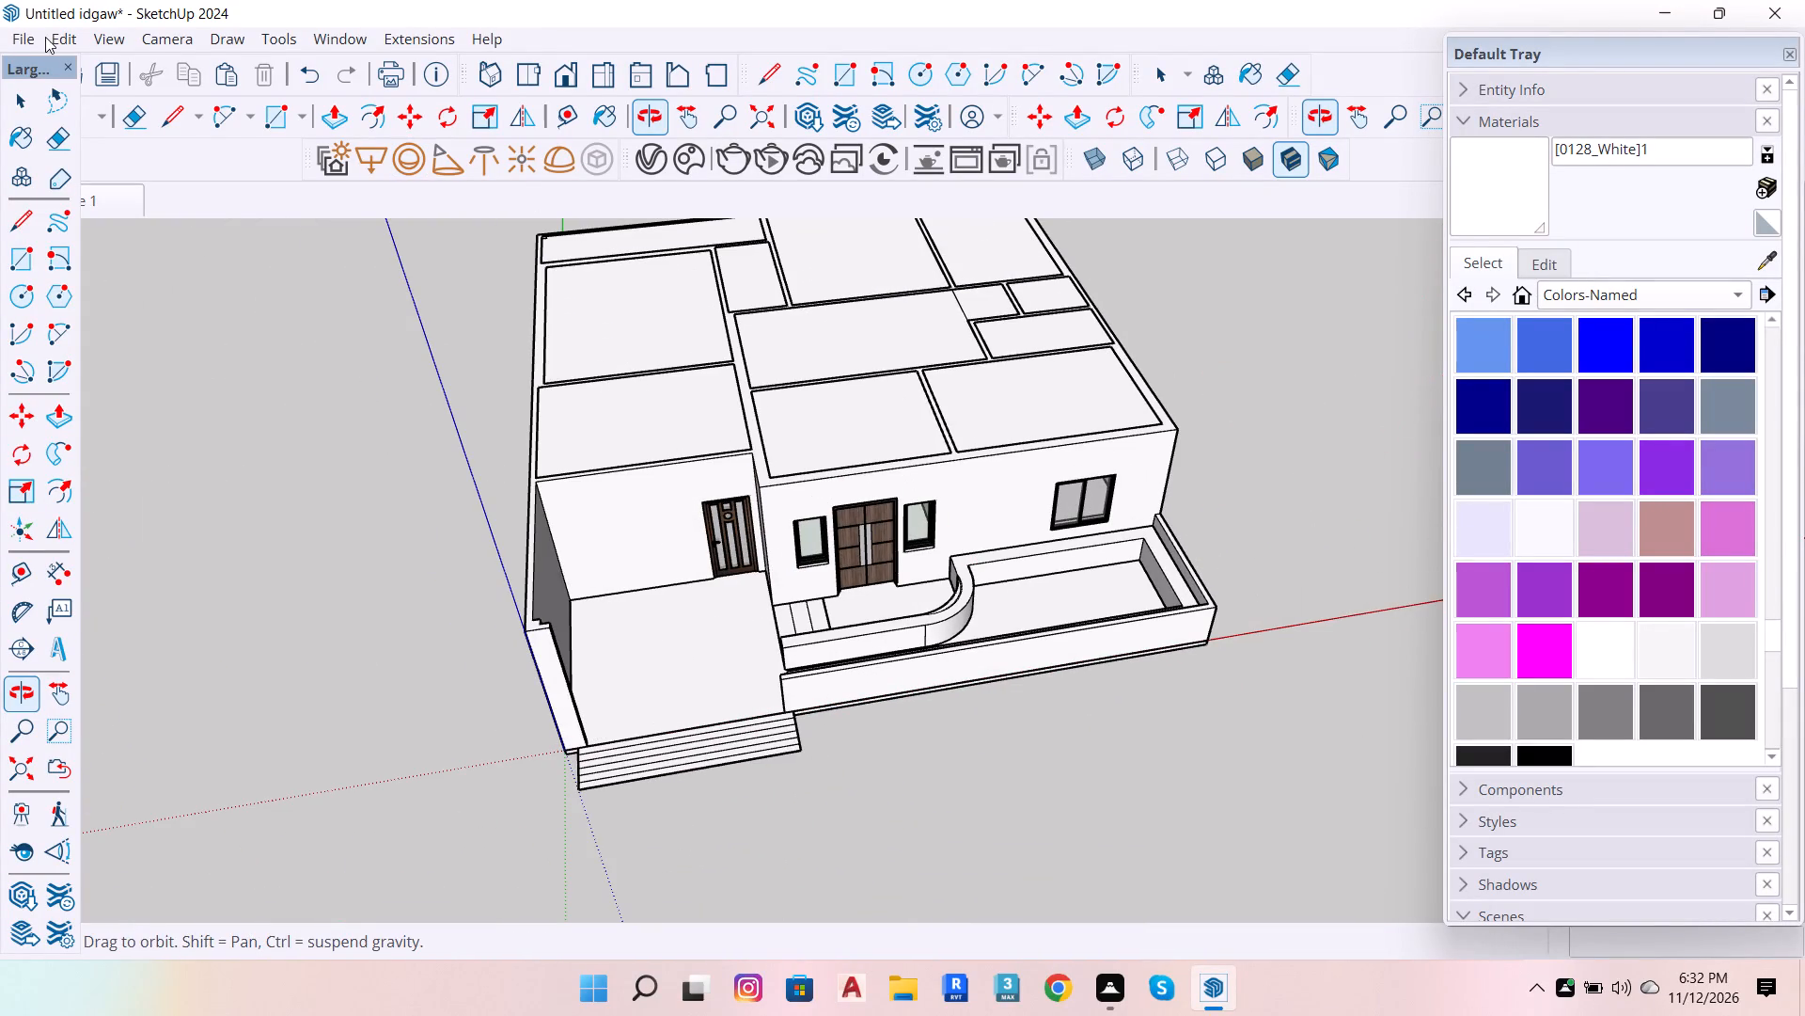
pyautogui.click(45, 37)
pyautogui.click(24, 34)
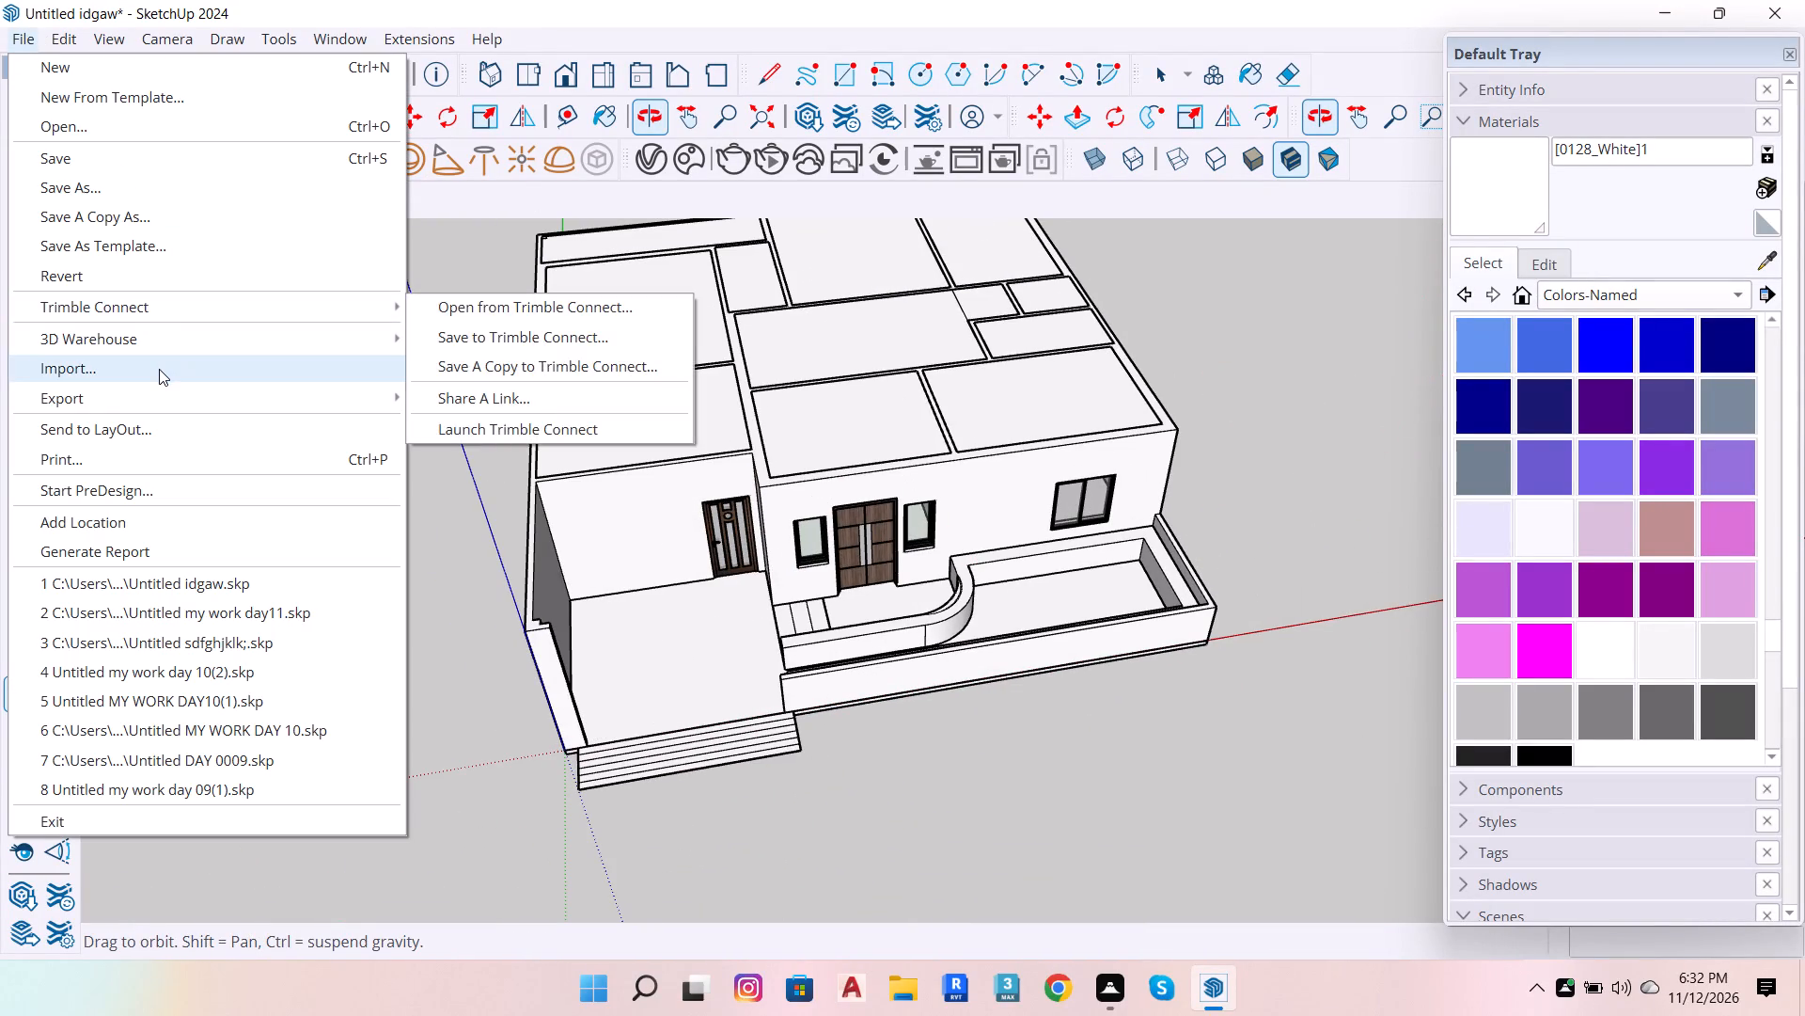
pyautogui.click(159, 369)
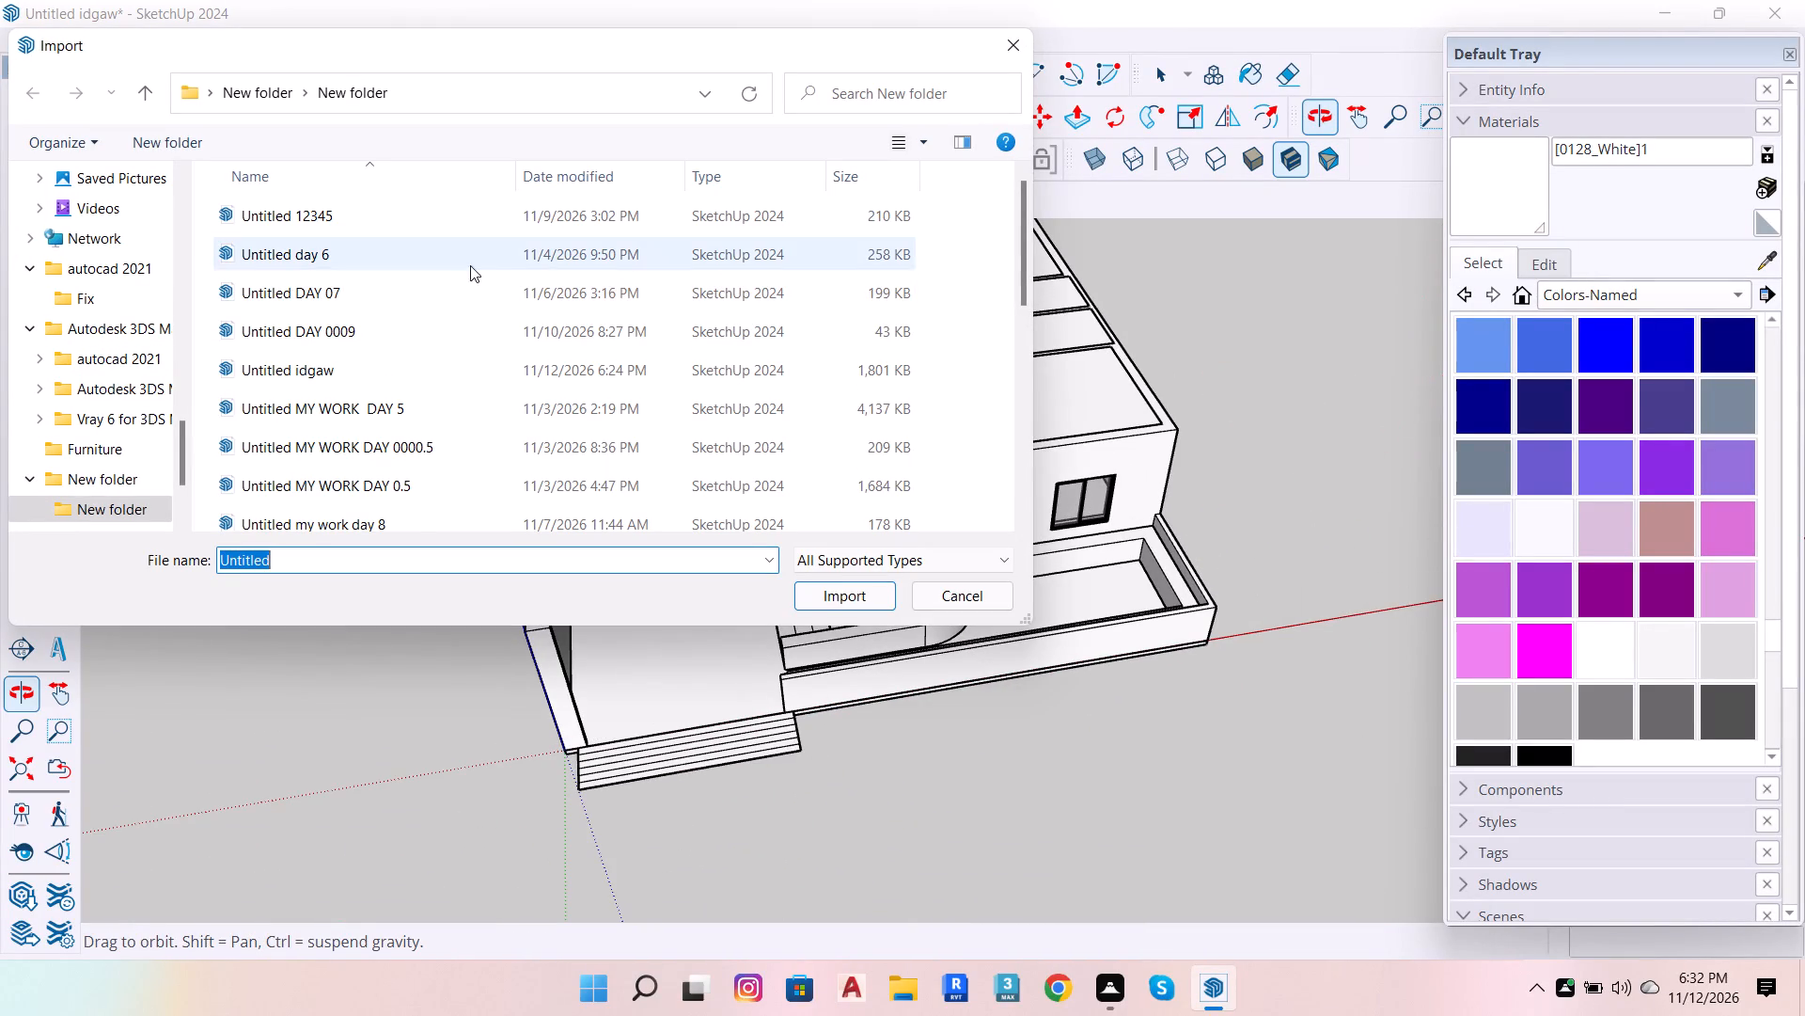
pyautogui.scroll(-2, 599, 322)
pyautogui.scroll(3, 144, 340)
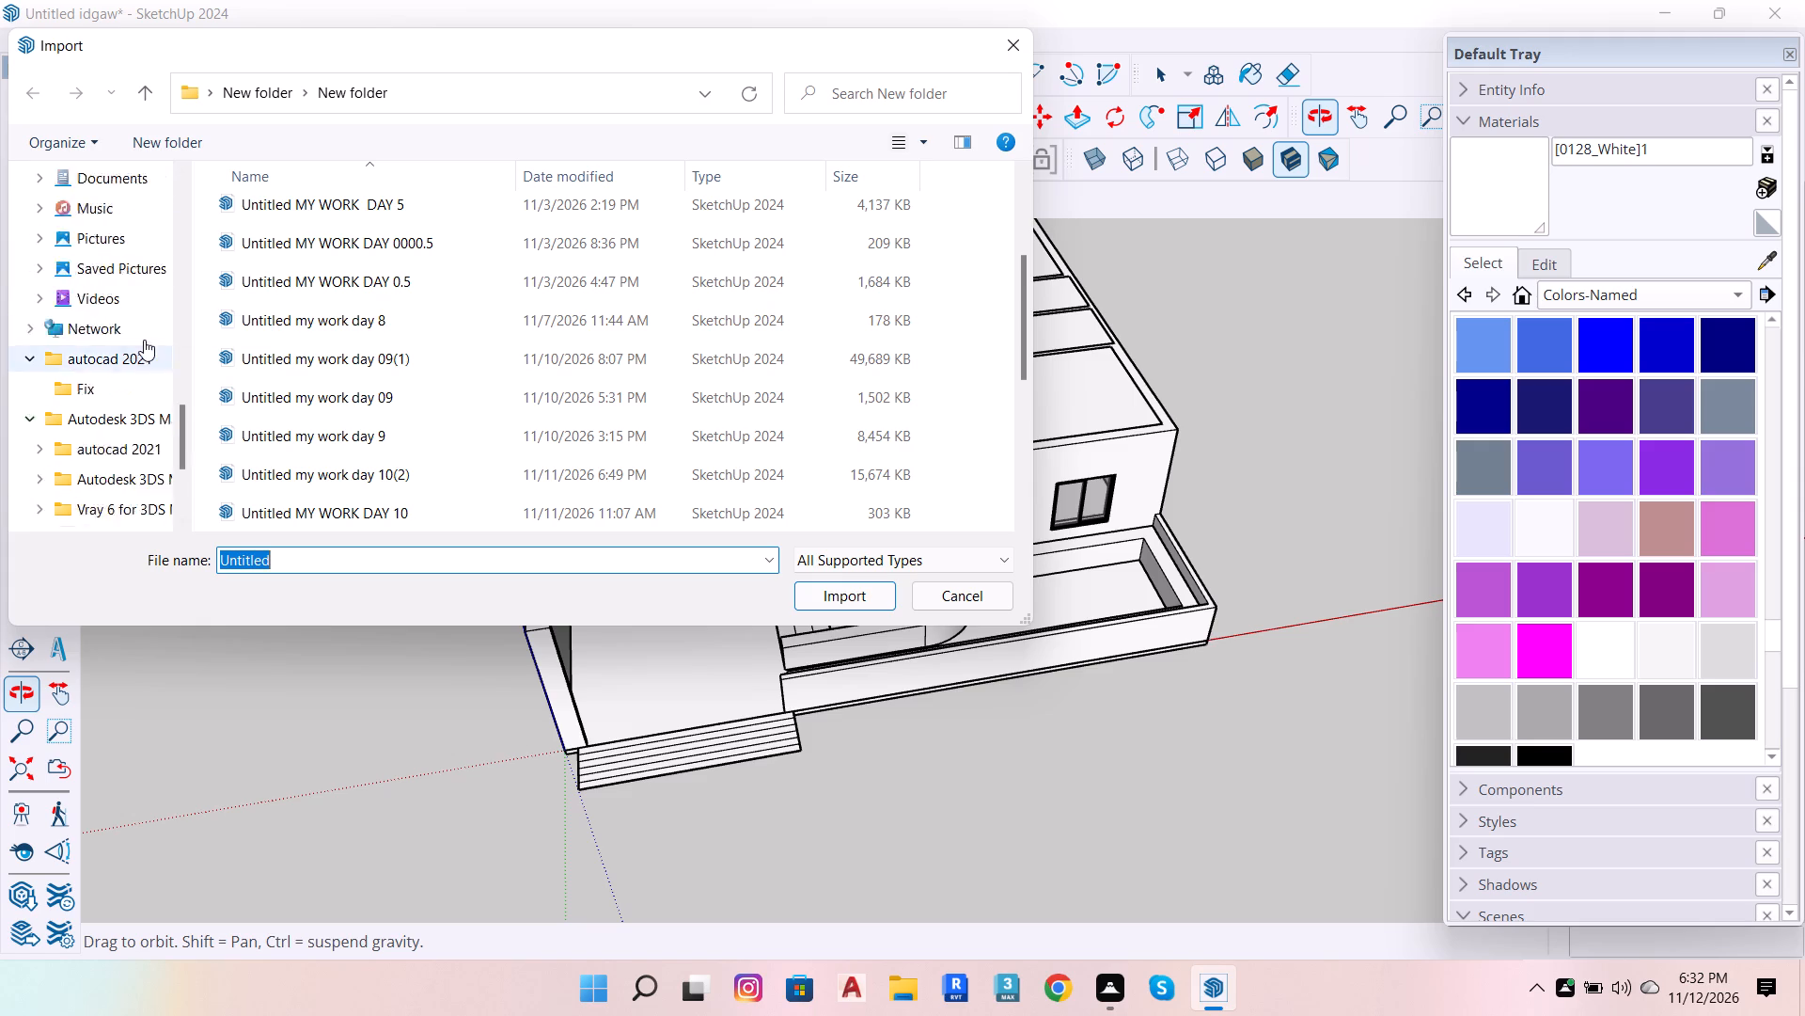
pyautogui.scroll(11, 144, 340)
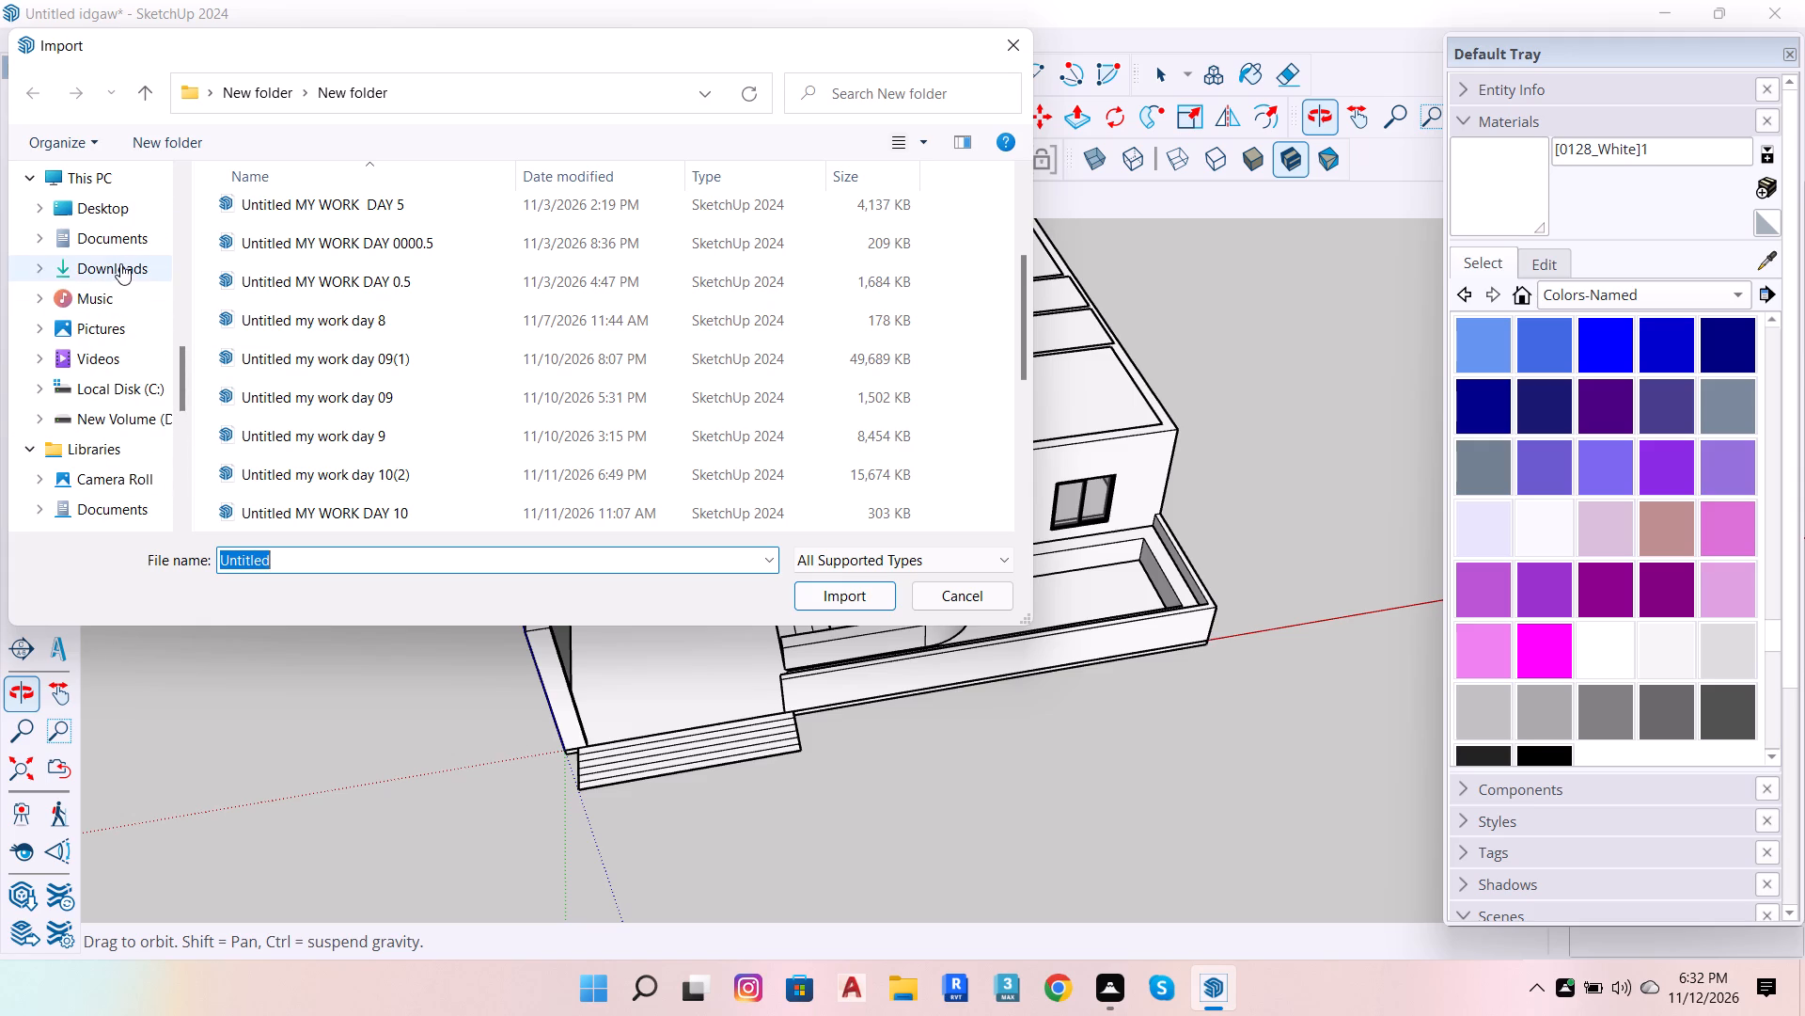
pyautogui.click(120, 263)
pyautogui.scroll(-6, 464, 251)
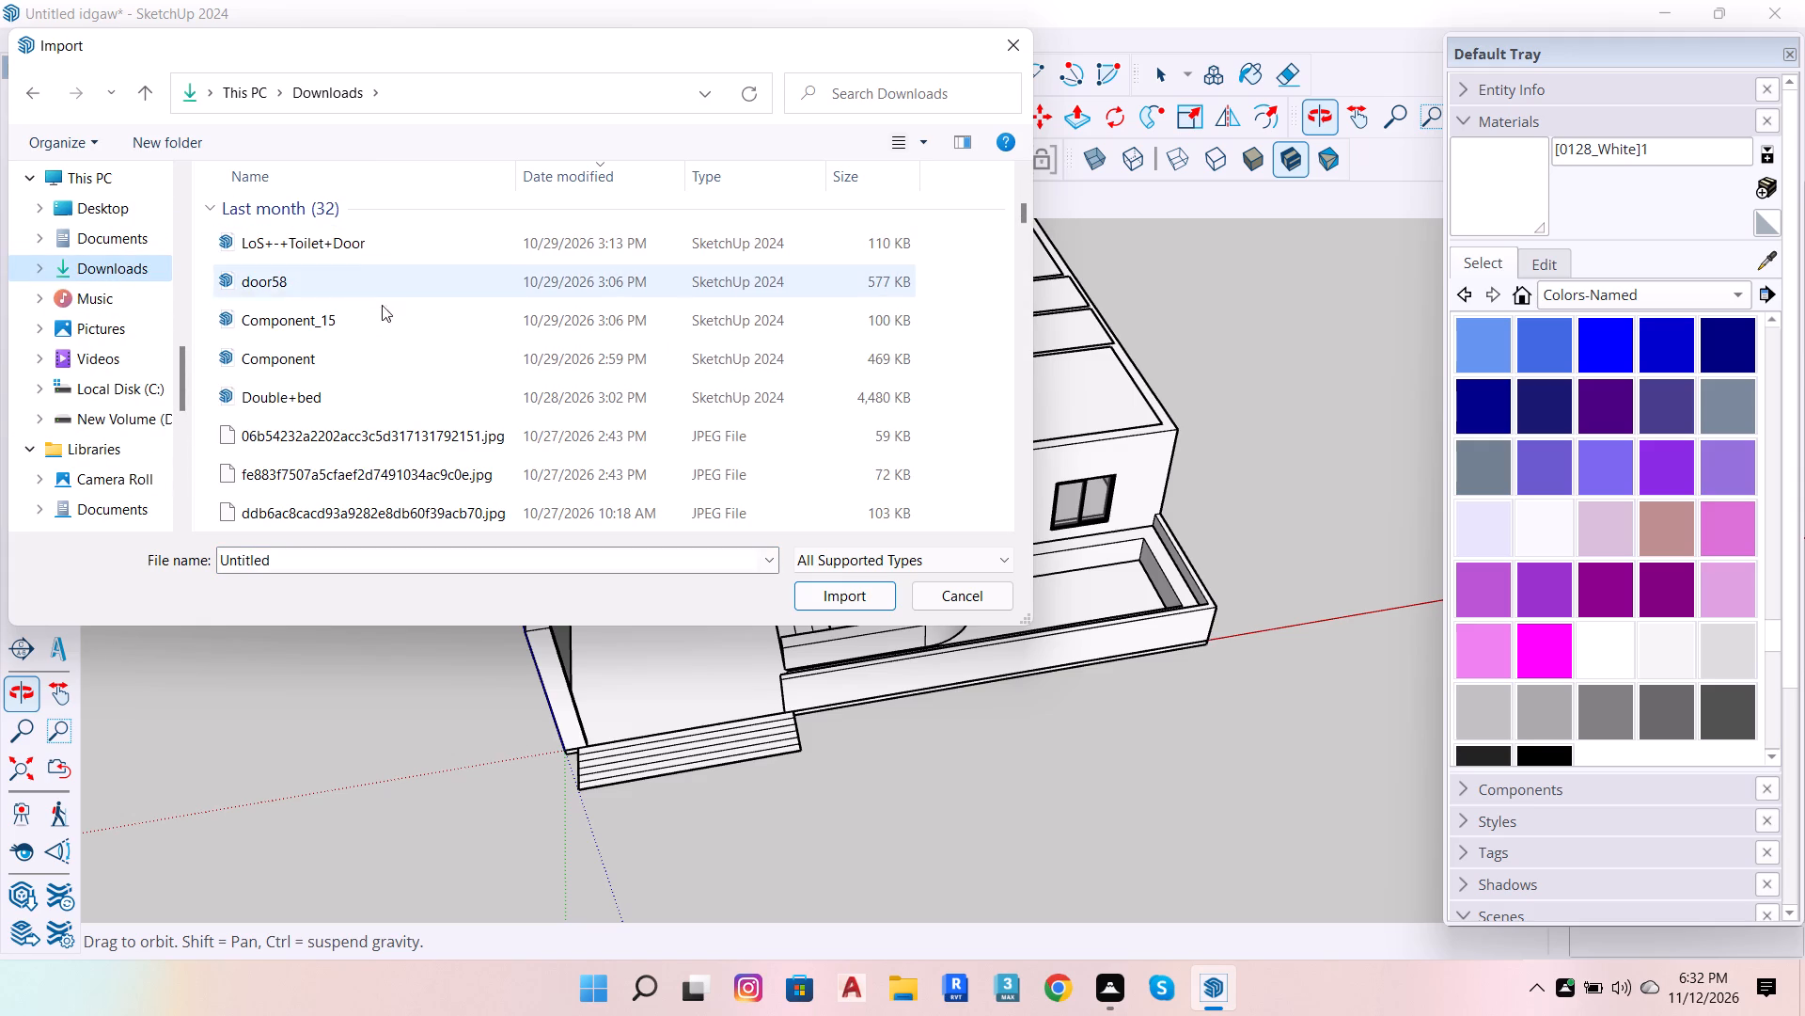
pyautogui.click(367, 349)
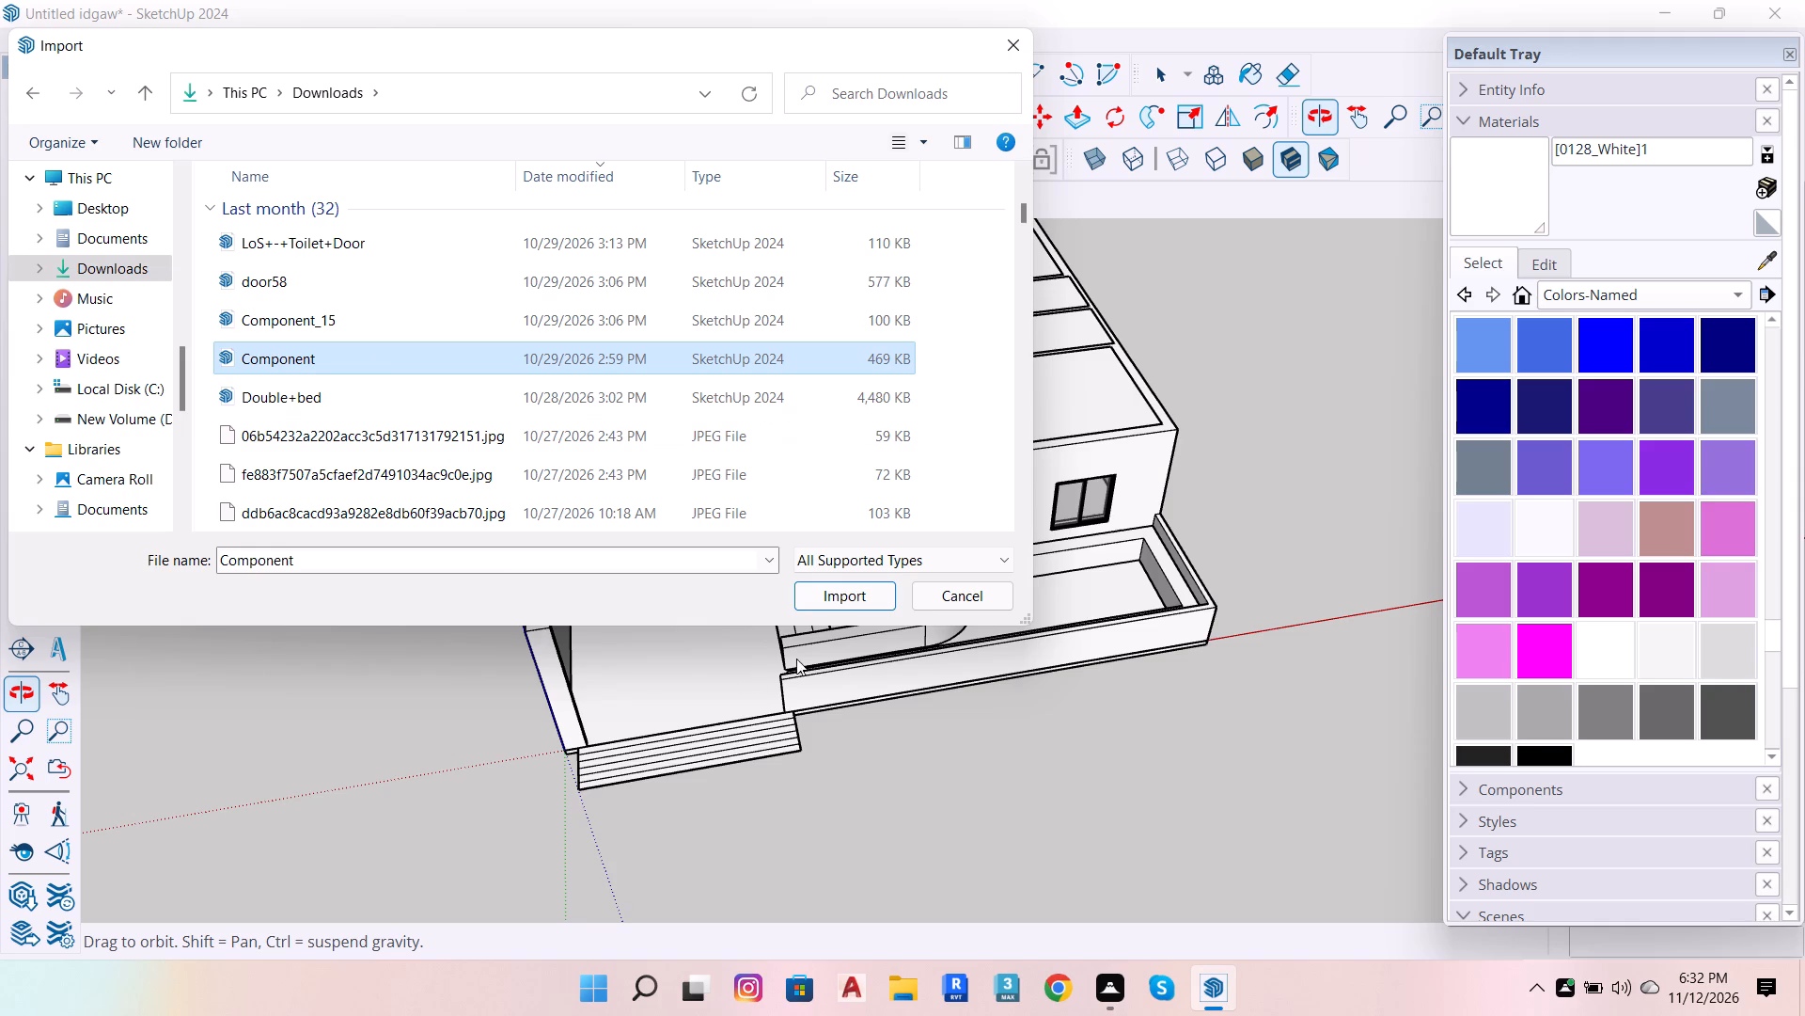
pyautogui.click(819, 604)
# Place the imported dark wood door on the open ground beyond the window end of the house.
pyautogui.scroll(-12, 642, 570)
pyautogui.scroll(12, 969, 563)
pyautogui.click(974, 538)
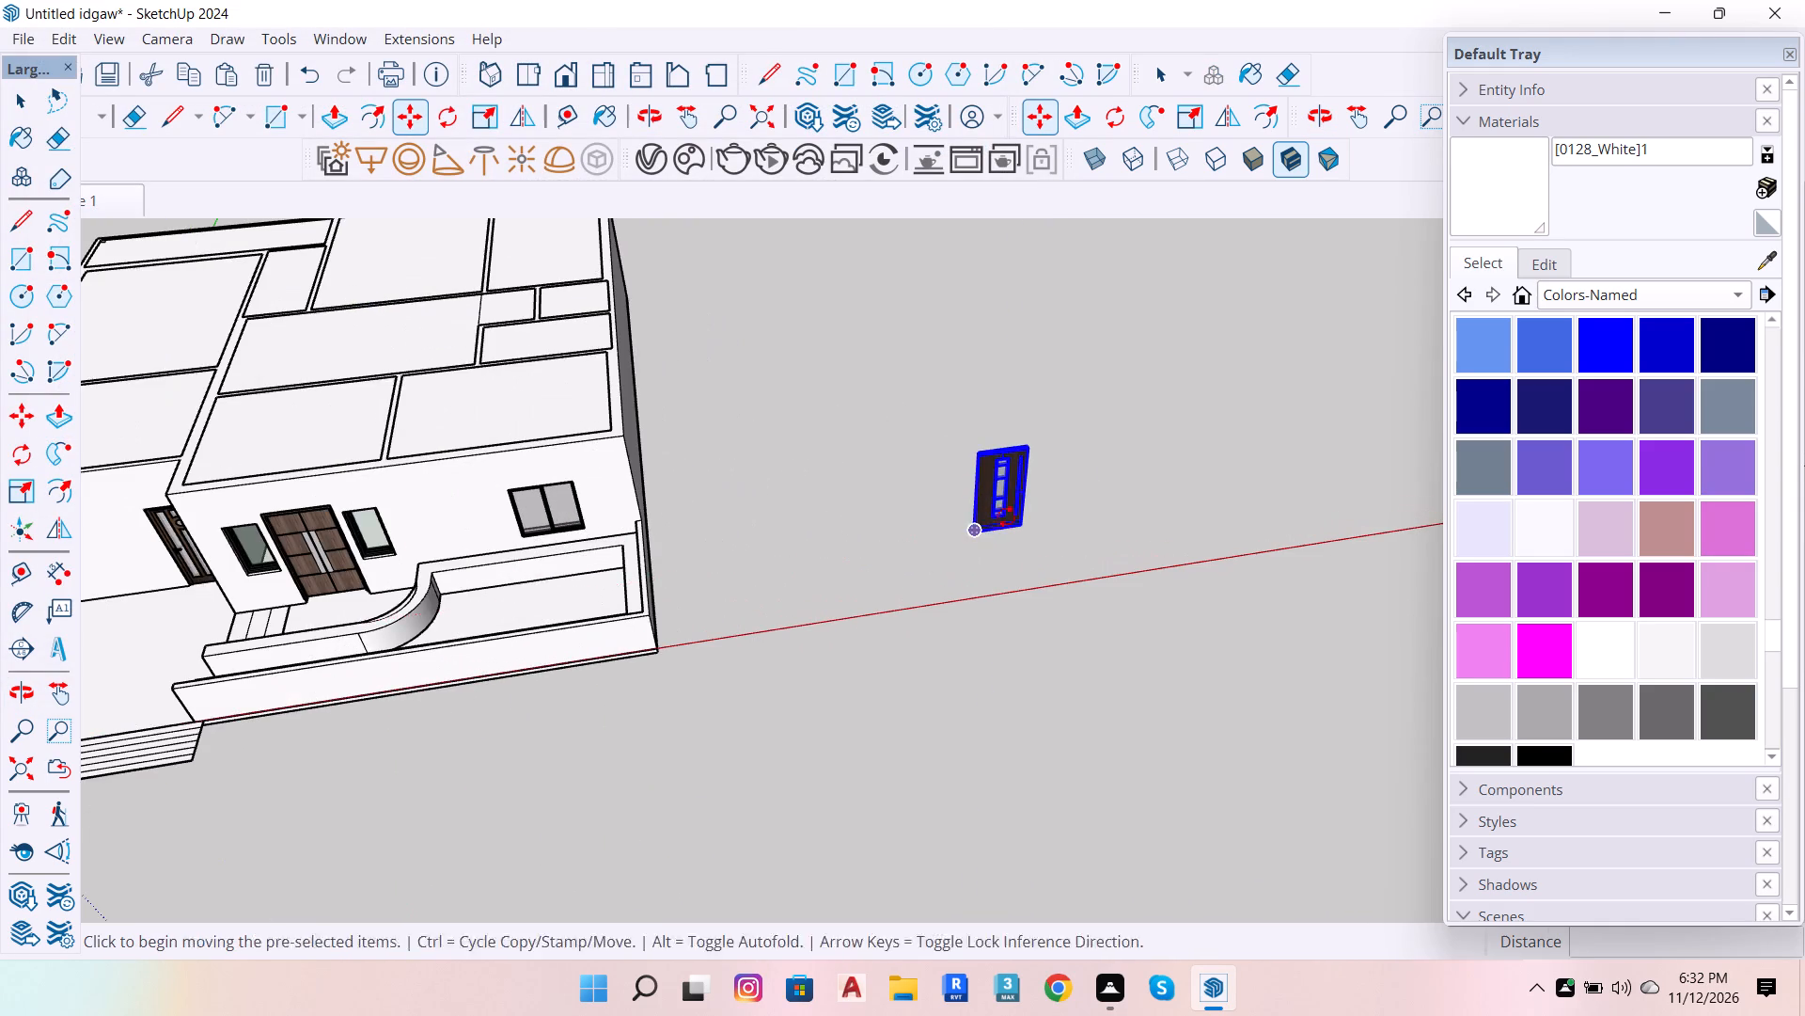
pyautogui.scroll(12, 1010, 516)
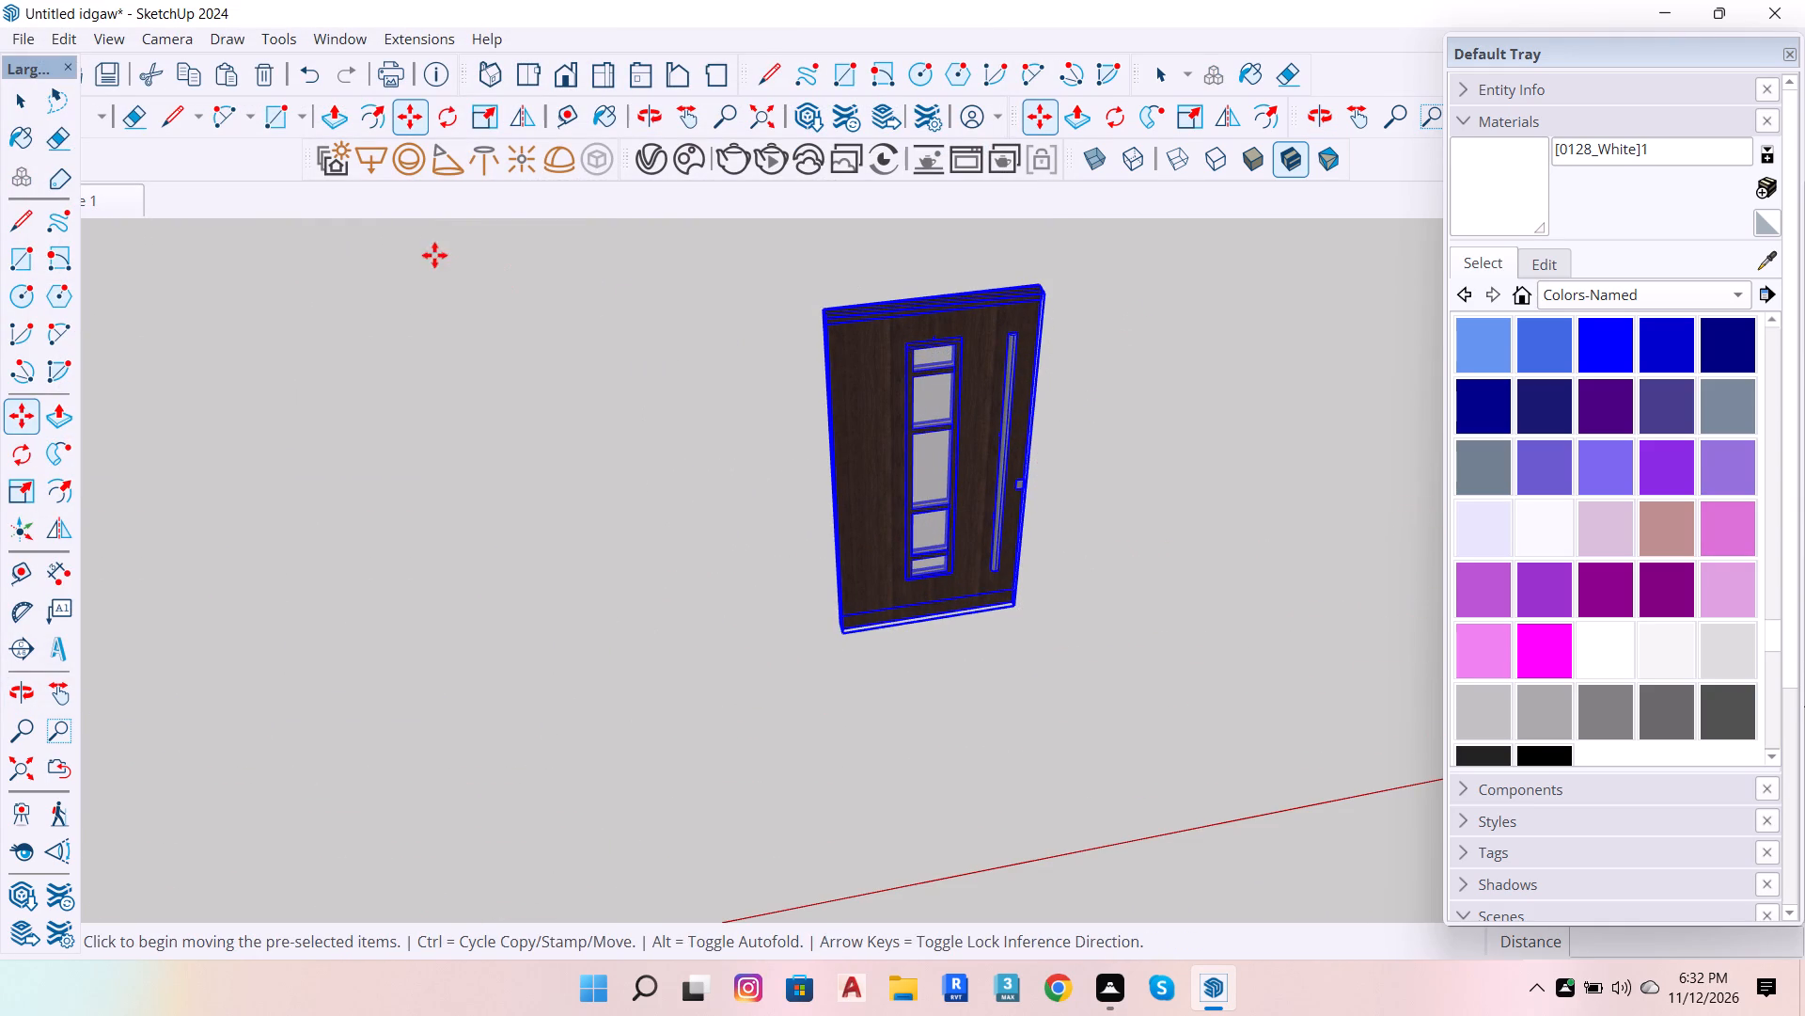
# Import the SketchUp model Televisão from the Downloads folder.
pyautogui.click(26, 42)
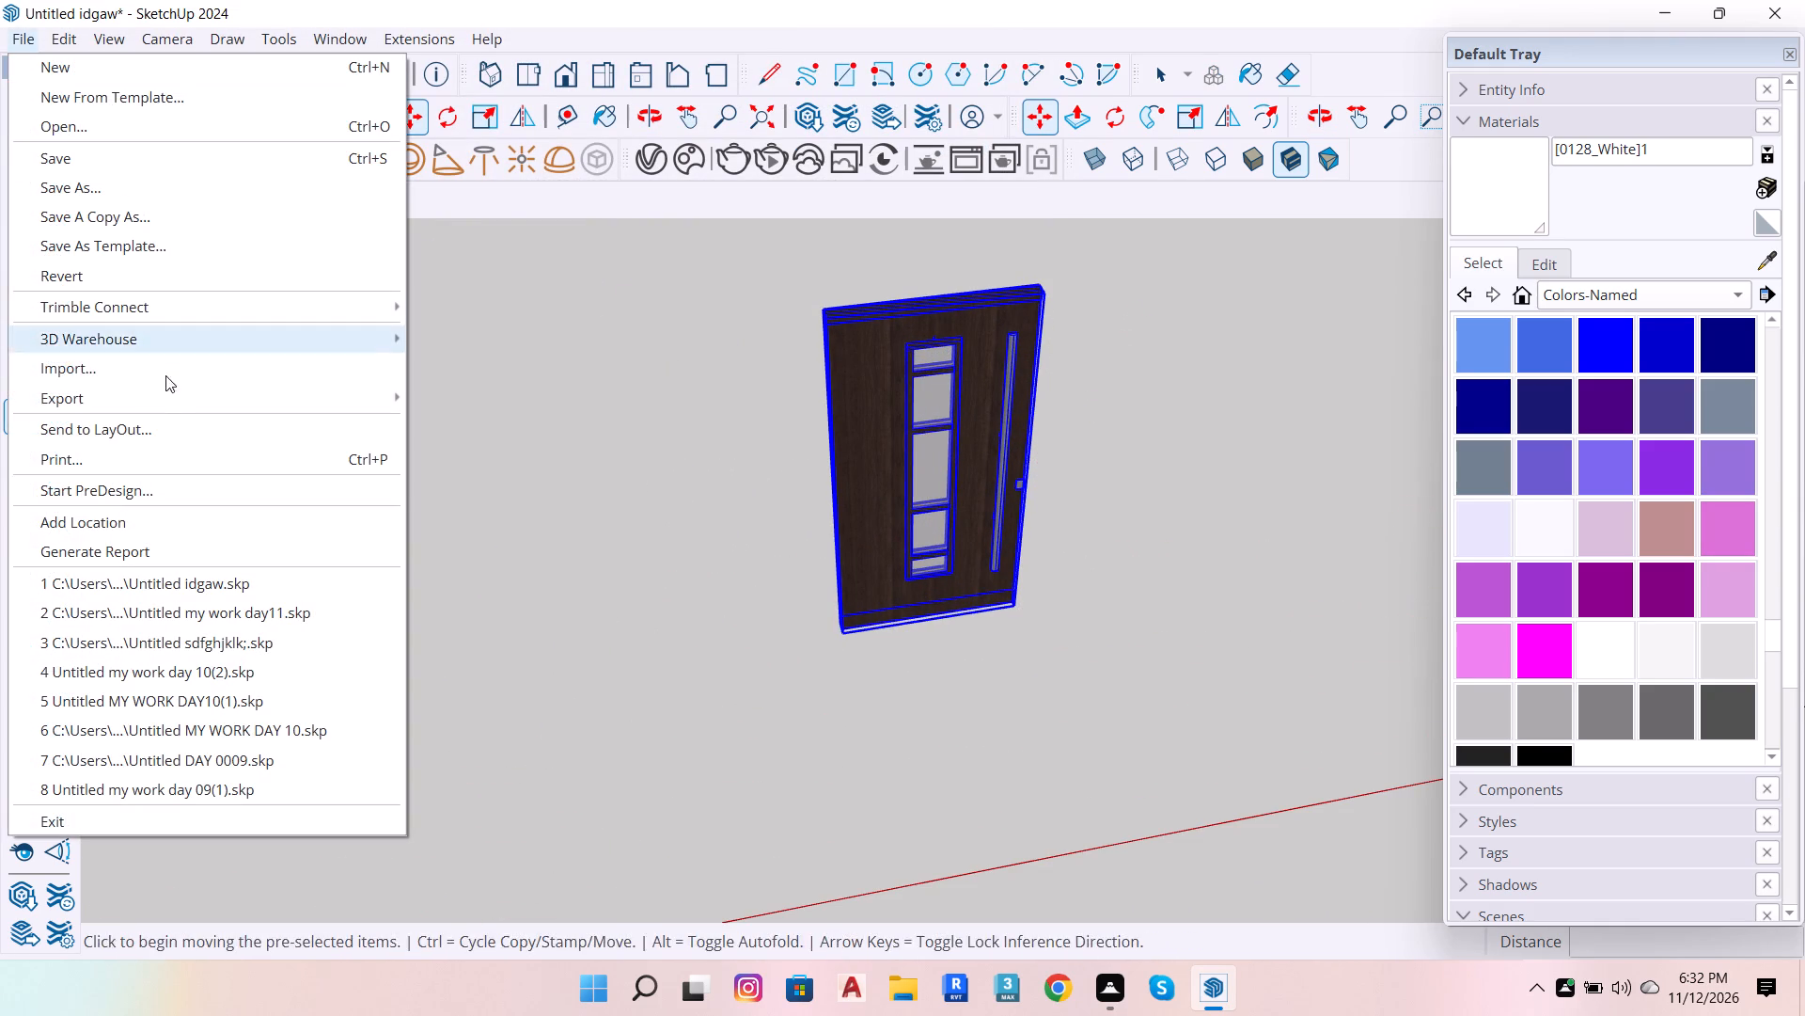
pyautogui.click(160, 376)
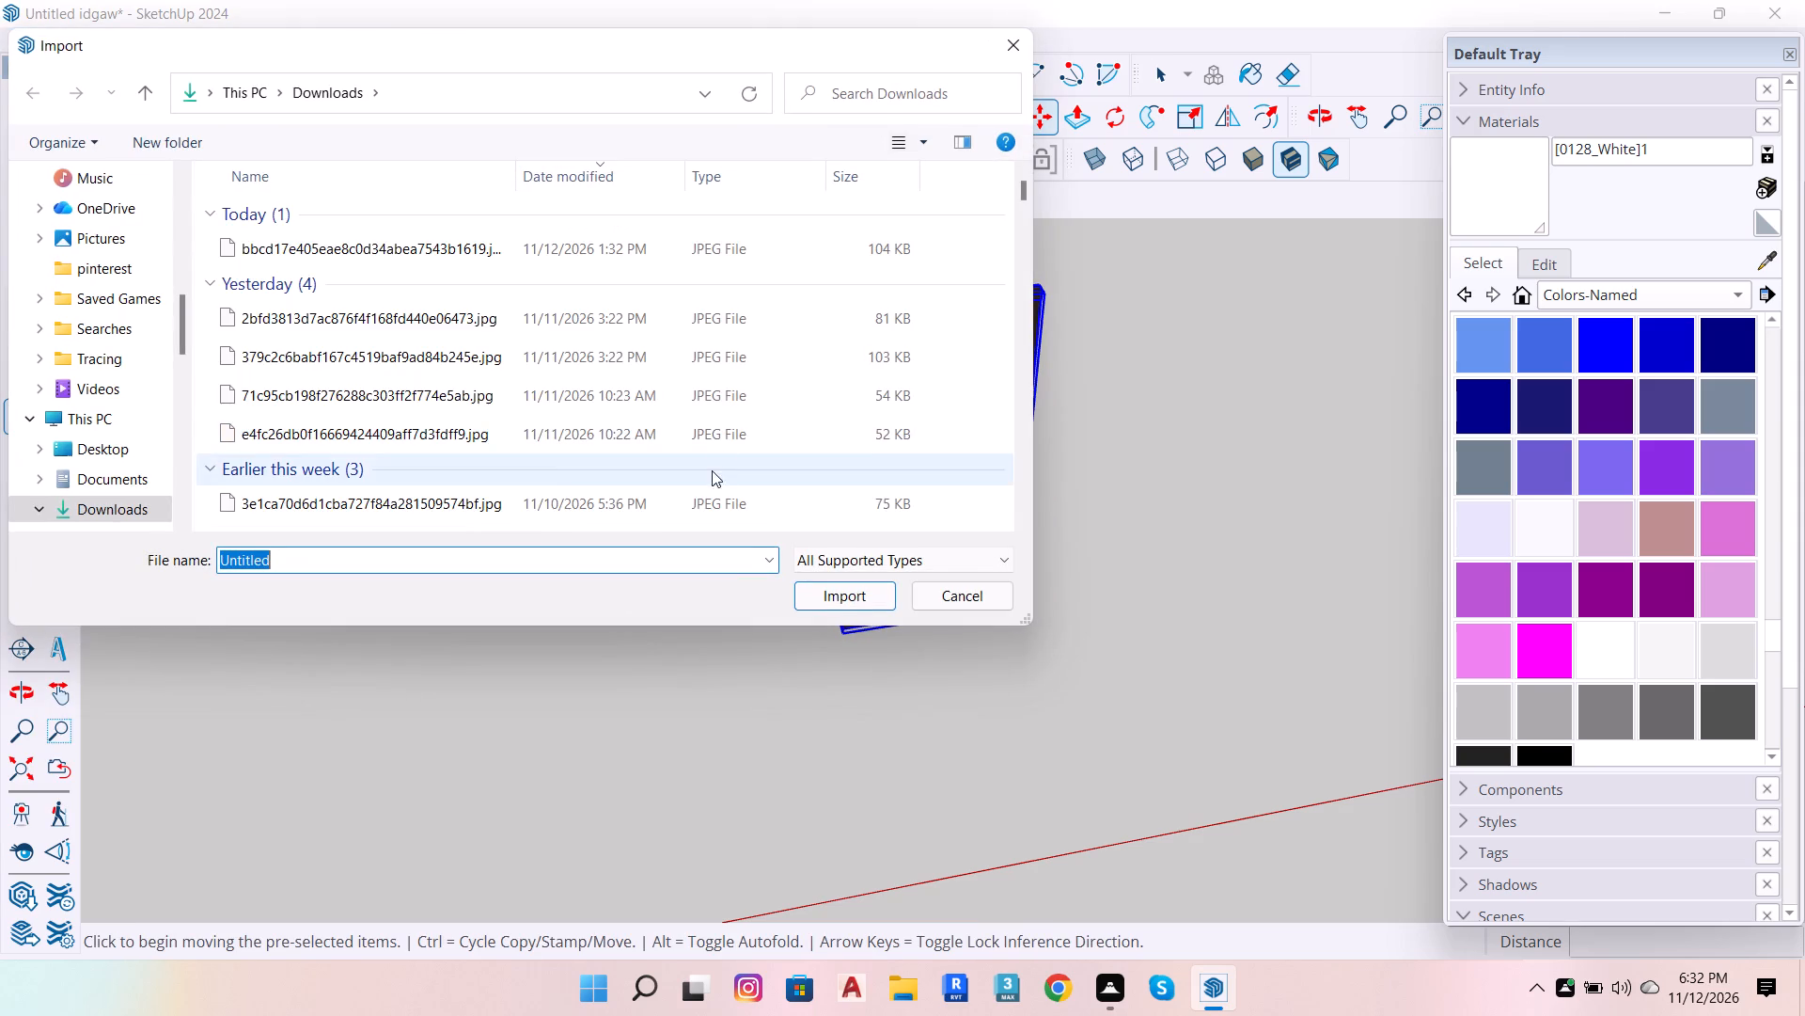
pyautogui.scroll(-13, 651, 380)
pyautogui.scroll(-18, 636, 373)
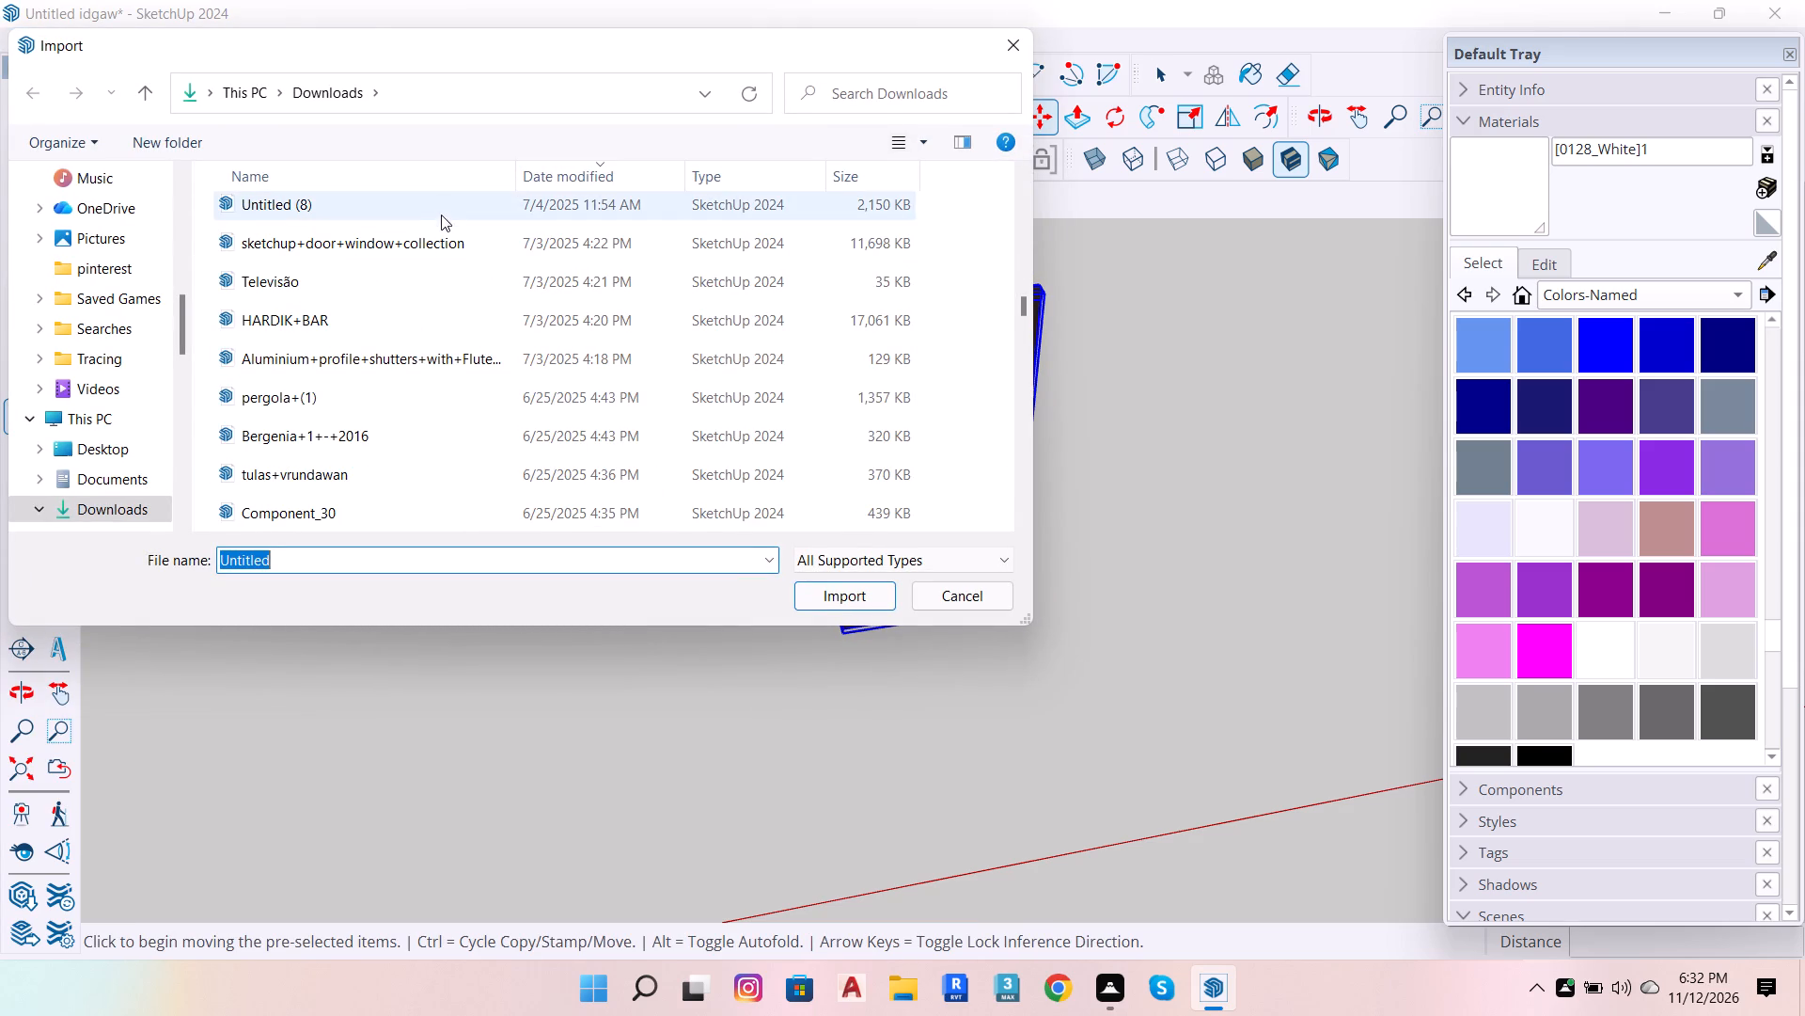
pyautogui.click(415, 280)
pyautogui.click(846, 595)
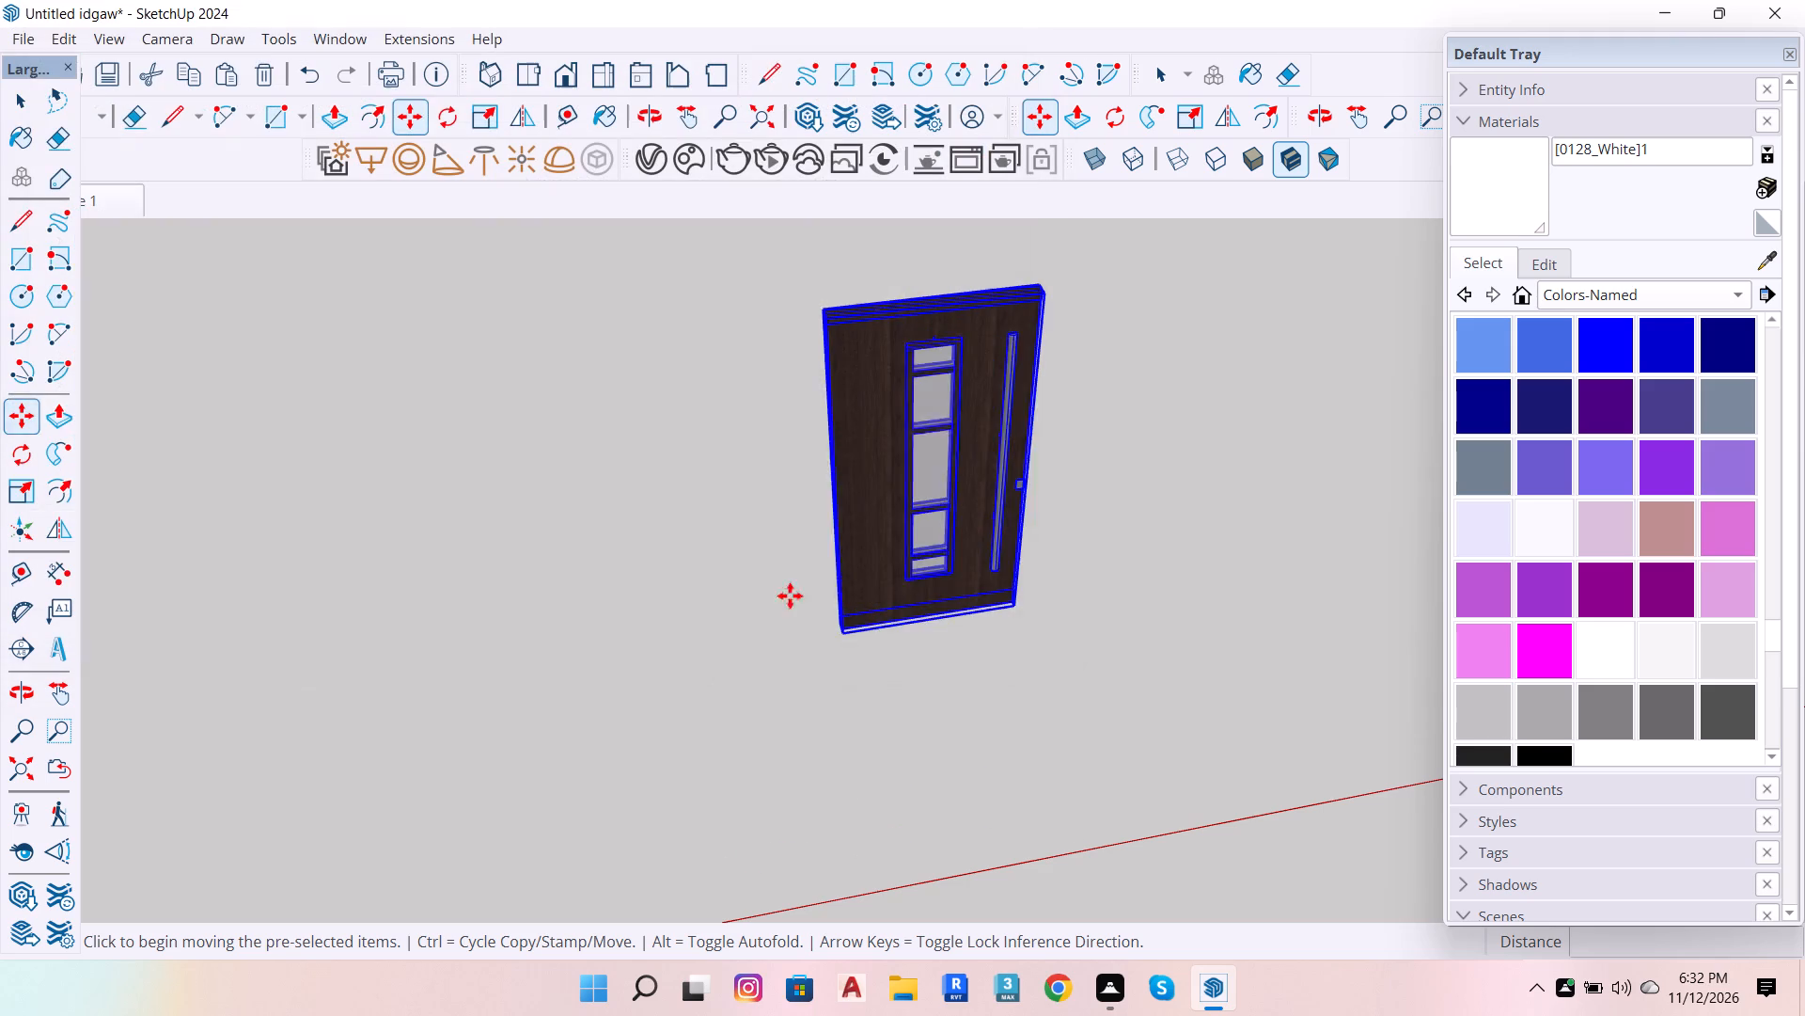
# Place the imported television set with its speakers on the open ground between the house and the imported door.
pyautogui.scroll(-5, 639, 602)
pyautogui.click(472, 632)
pyautogui.scroll(10, 527, 508)
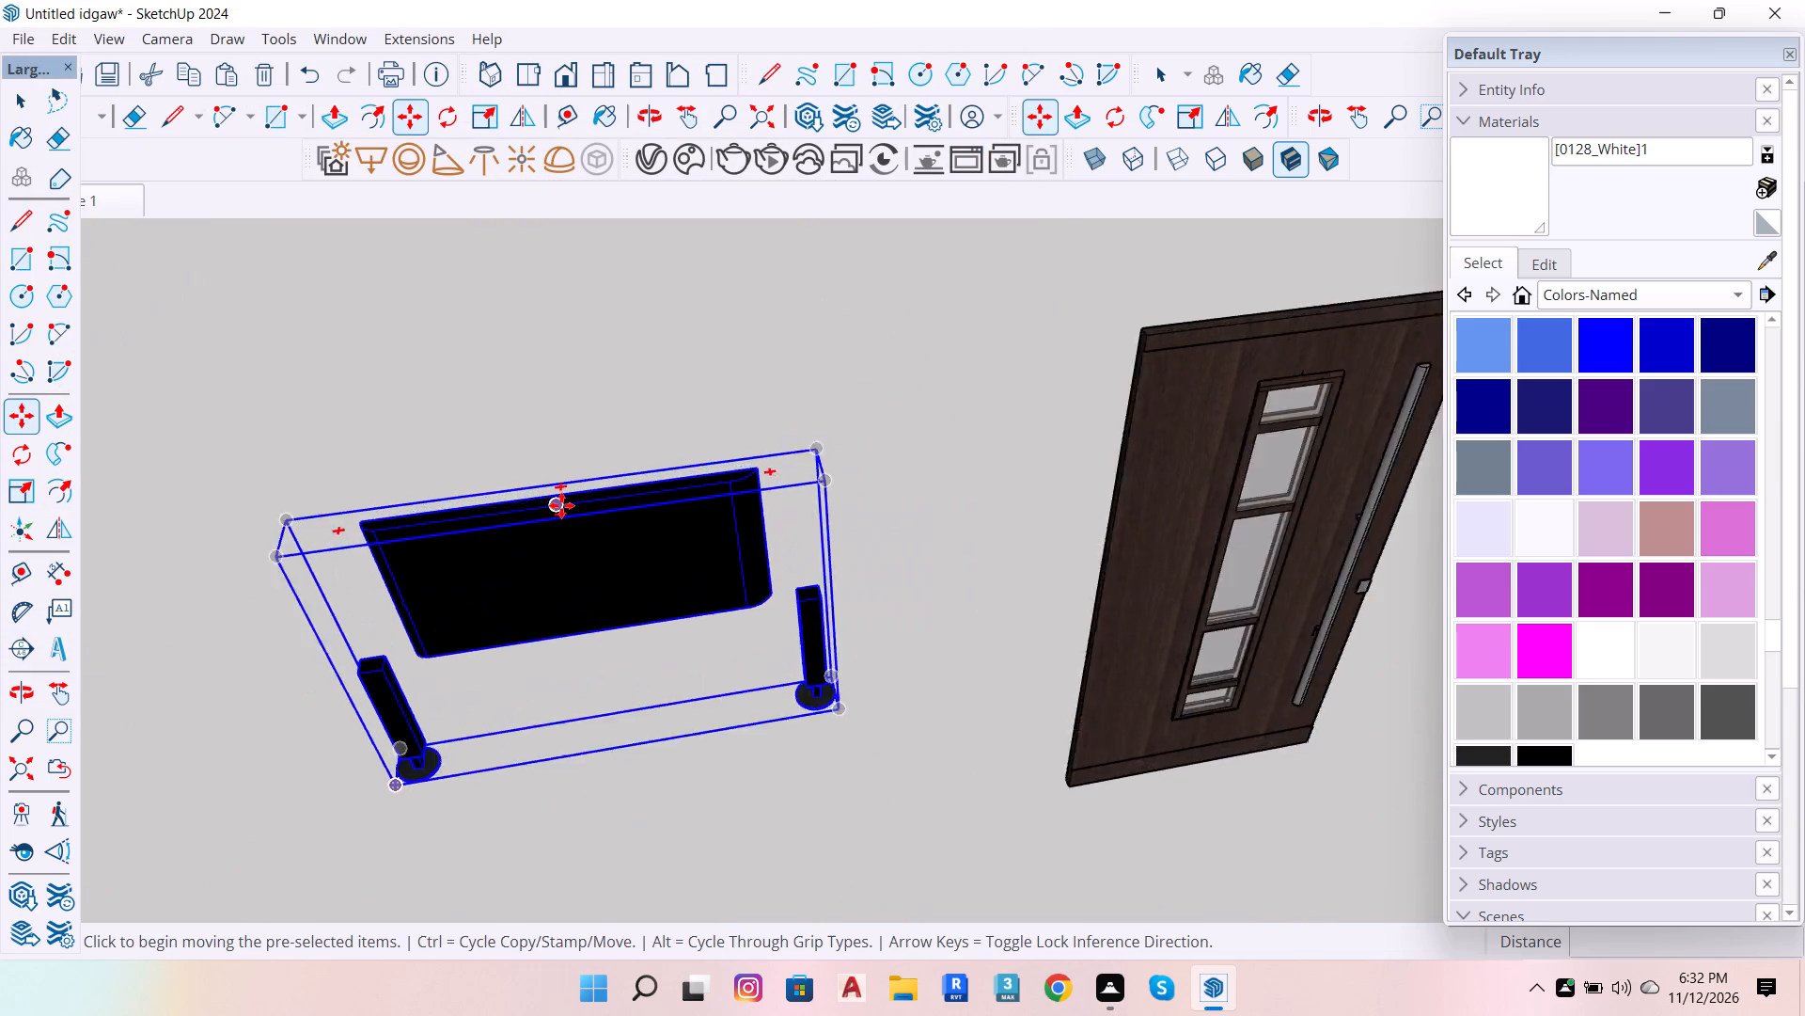
pyautogui.scroll(8, 561, 505)
pyautogui.scroll(-8, 765, 463)
pyautogui.scroll(1, 711, 546)
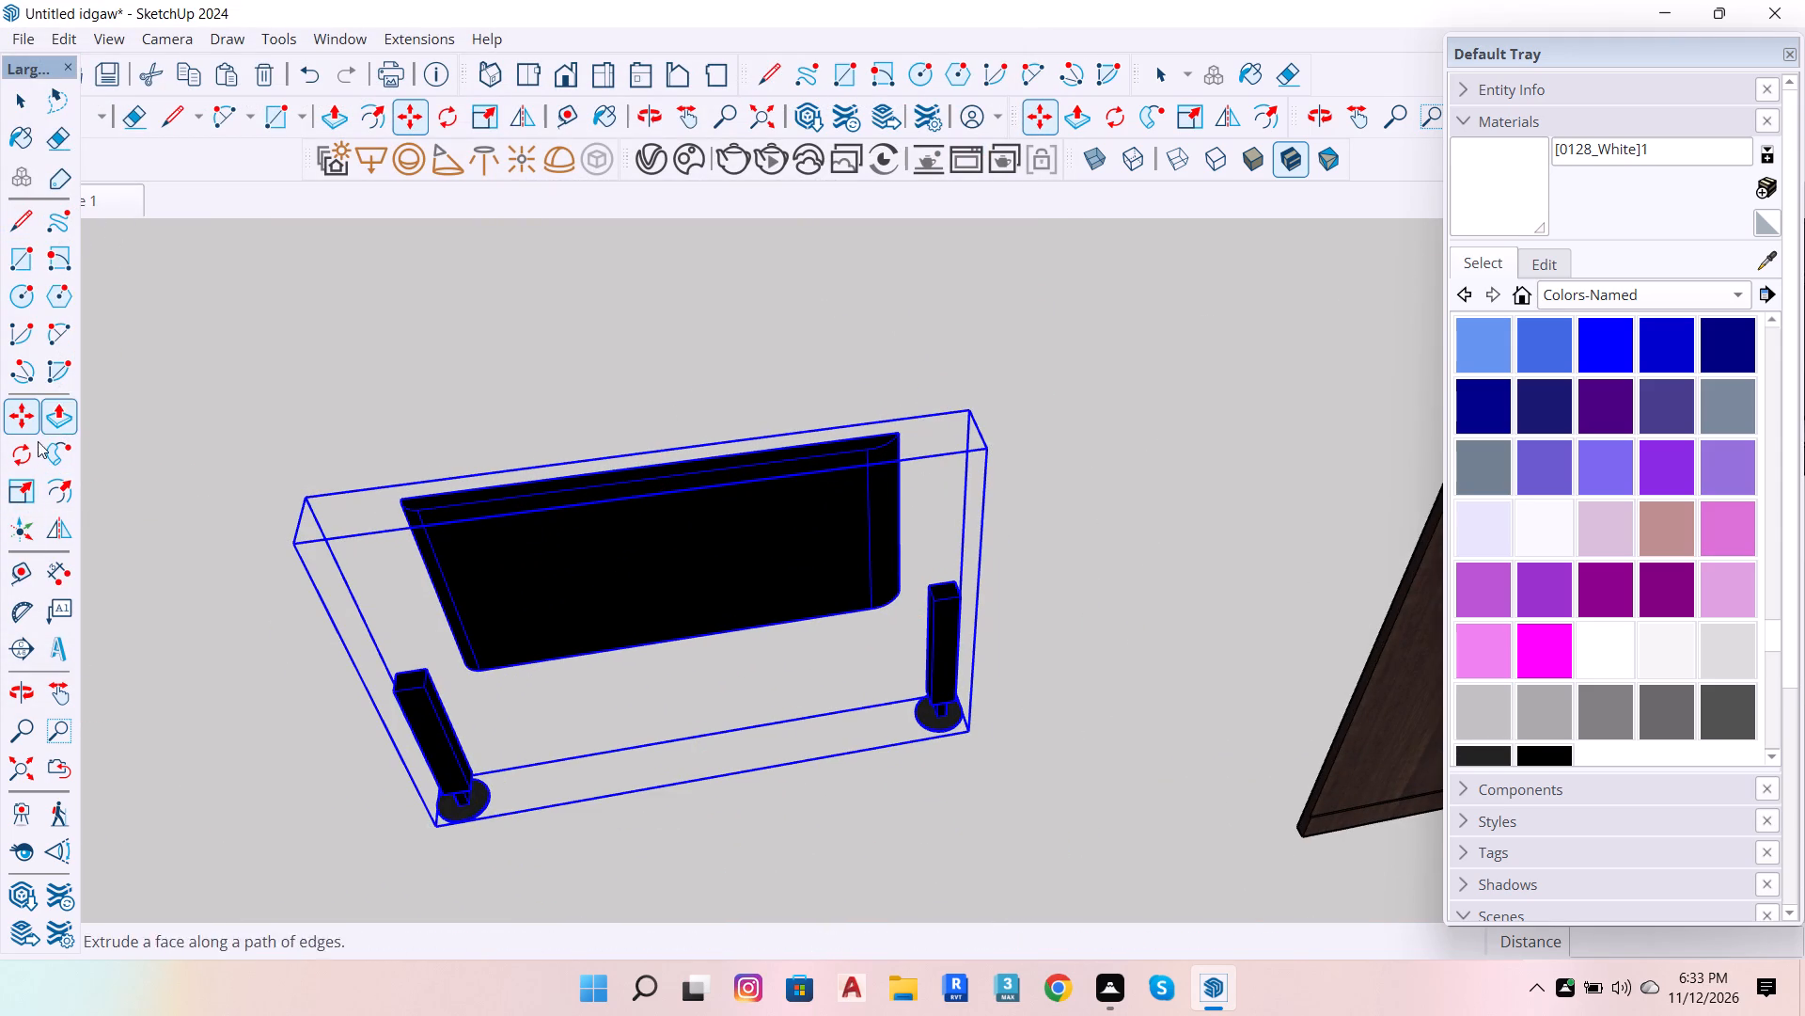
# Run a V-Ray test render of the television set and door seen from the front, and stop it.
pyautogui.click(25, 682)
pyautogui.moveTo(550, 619); pyautogui.dragTo(513, 359)
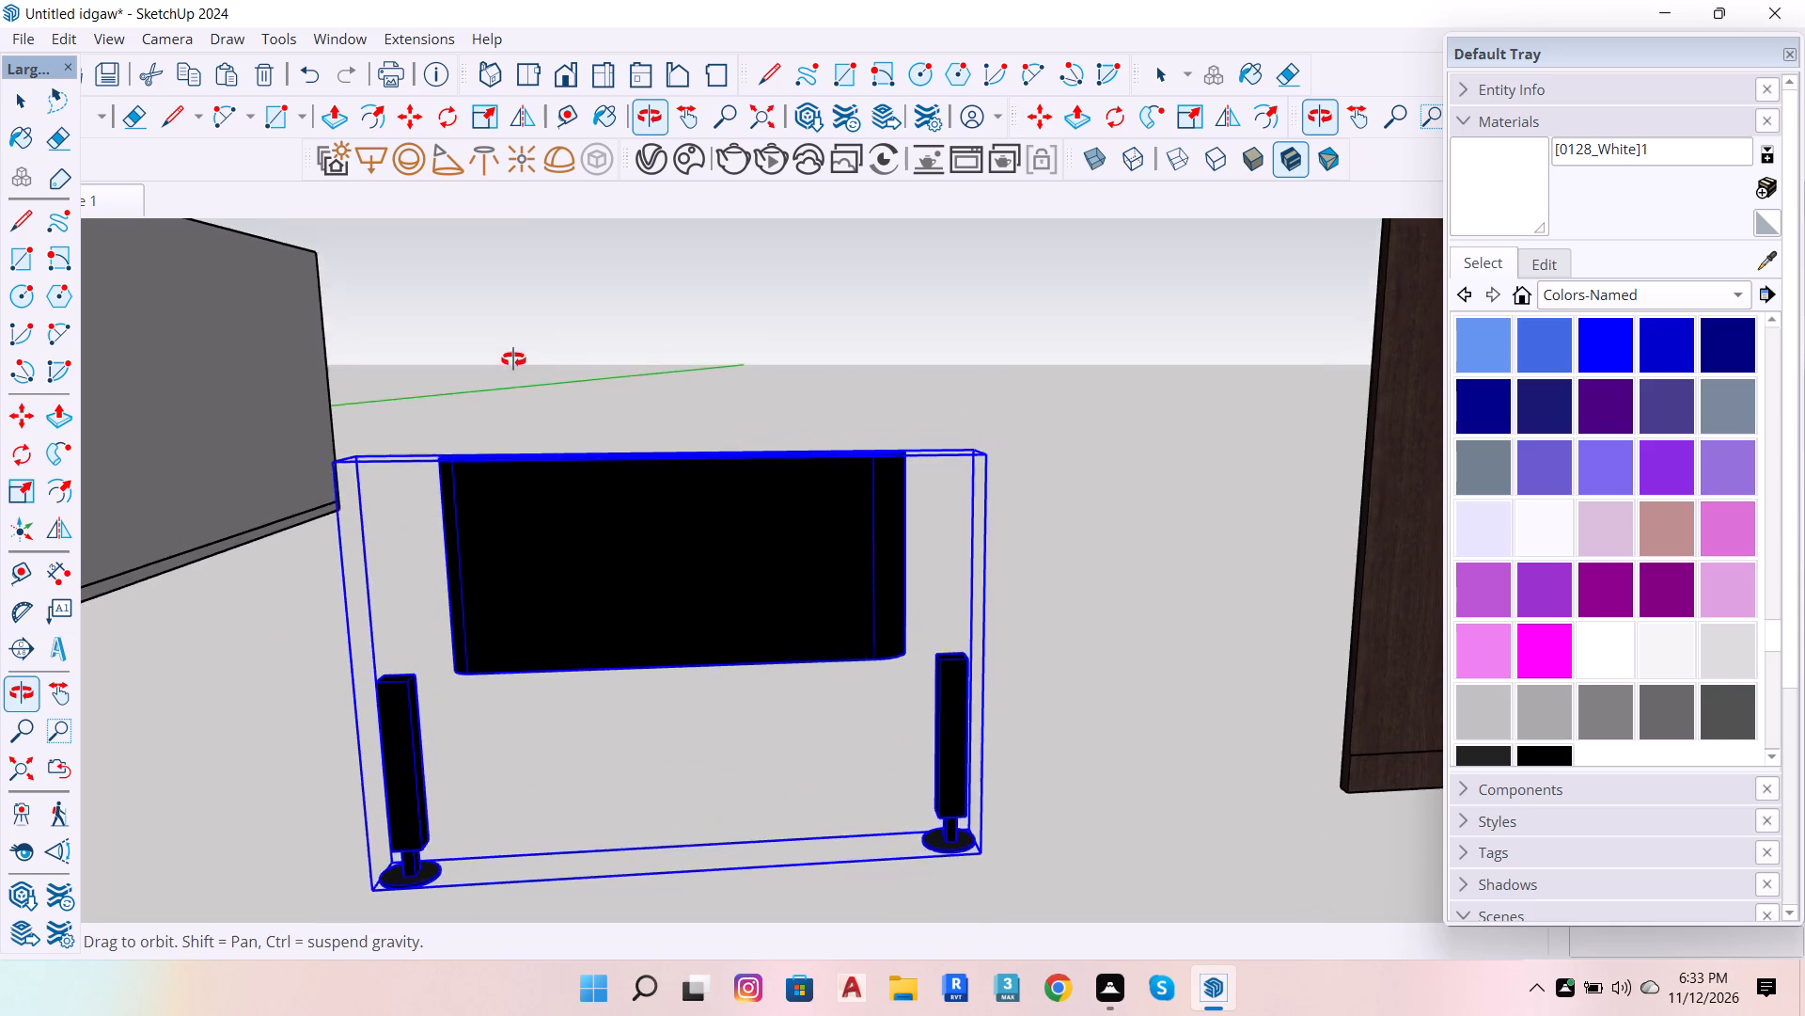
pyautogui.moveTo(513, 359); pyautogui.dragTo(514, 359)
pyautogui.scroll(-6, 631, 386)
pyautogui.scroll(2, 678, 528)
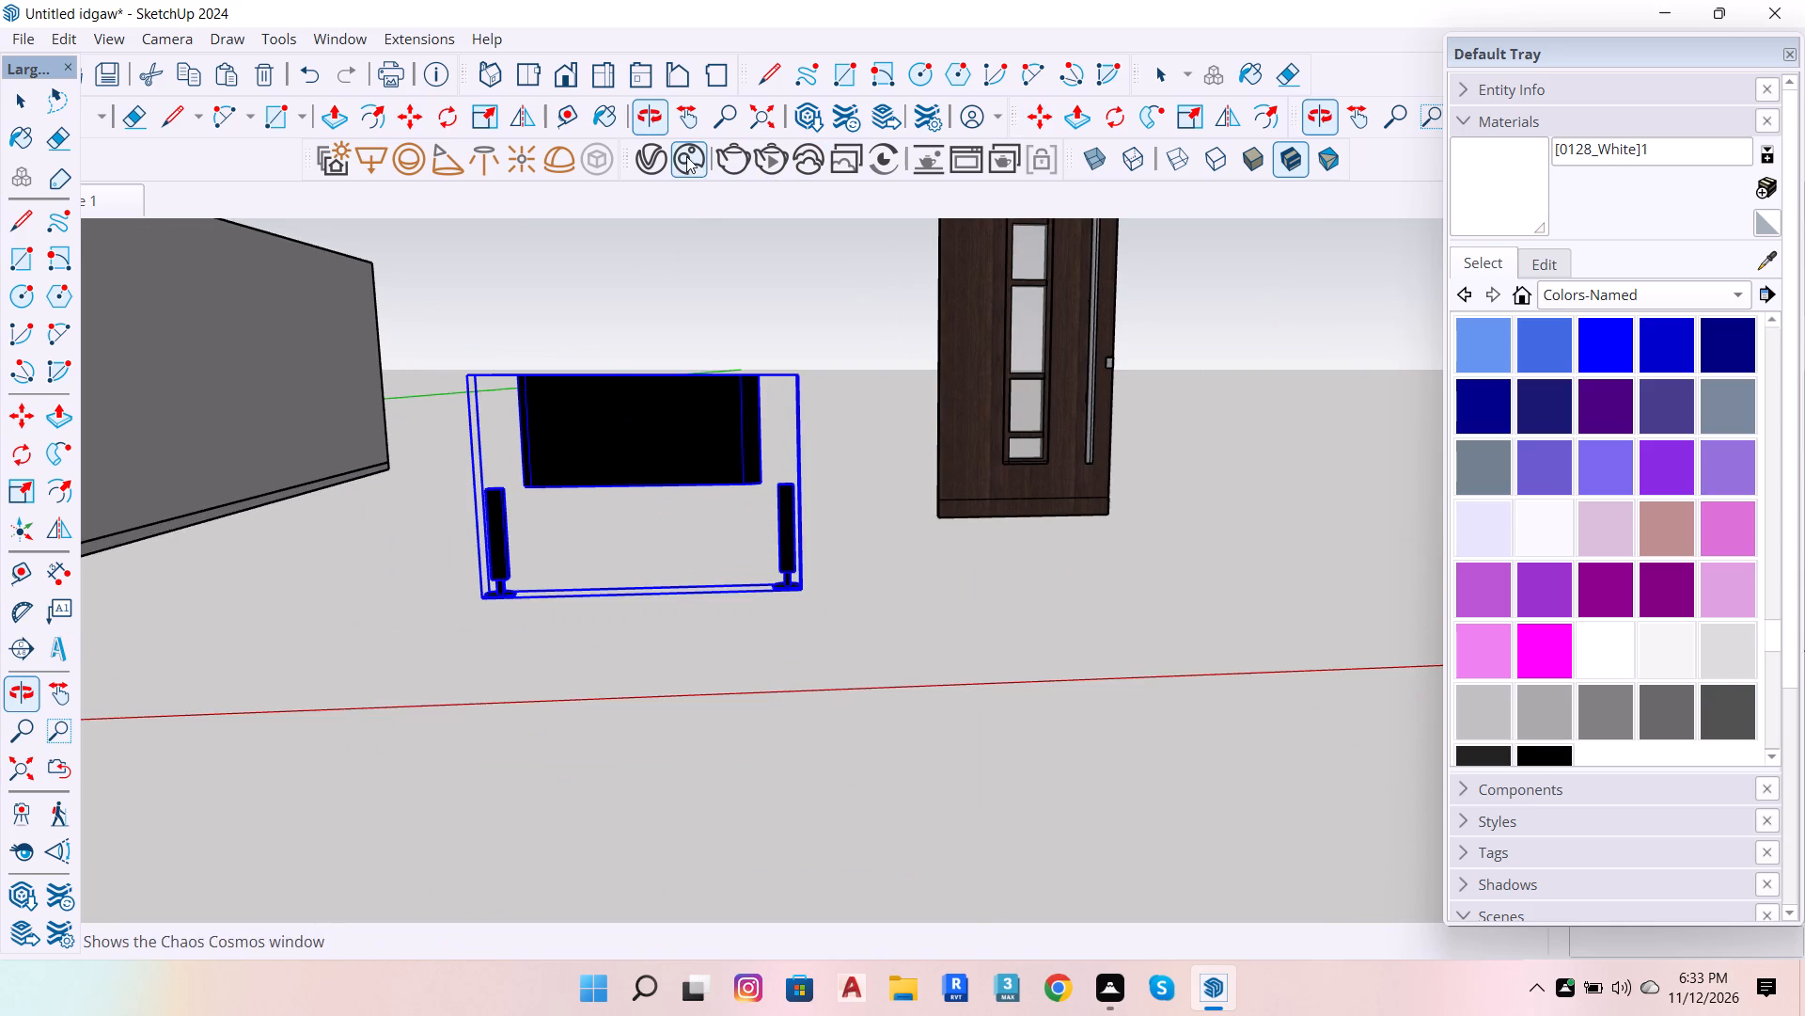
pyautogui.click(727, 158)
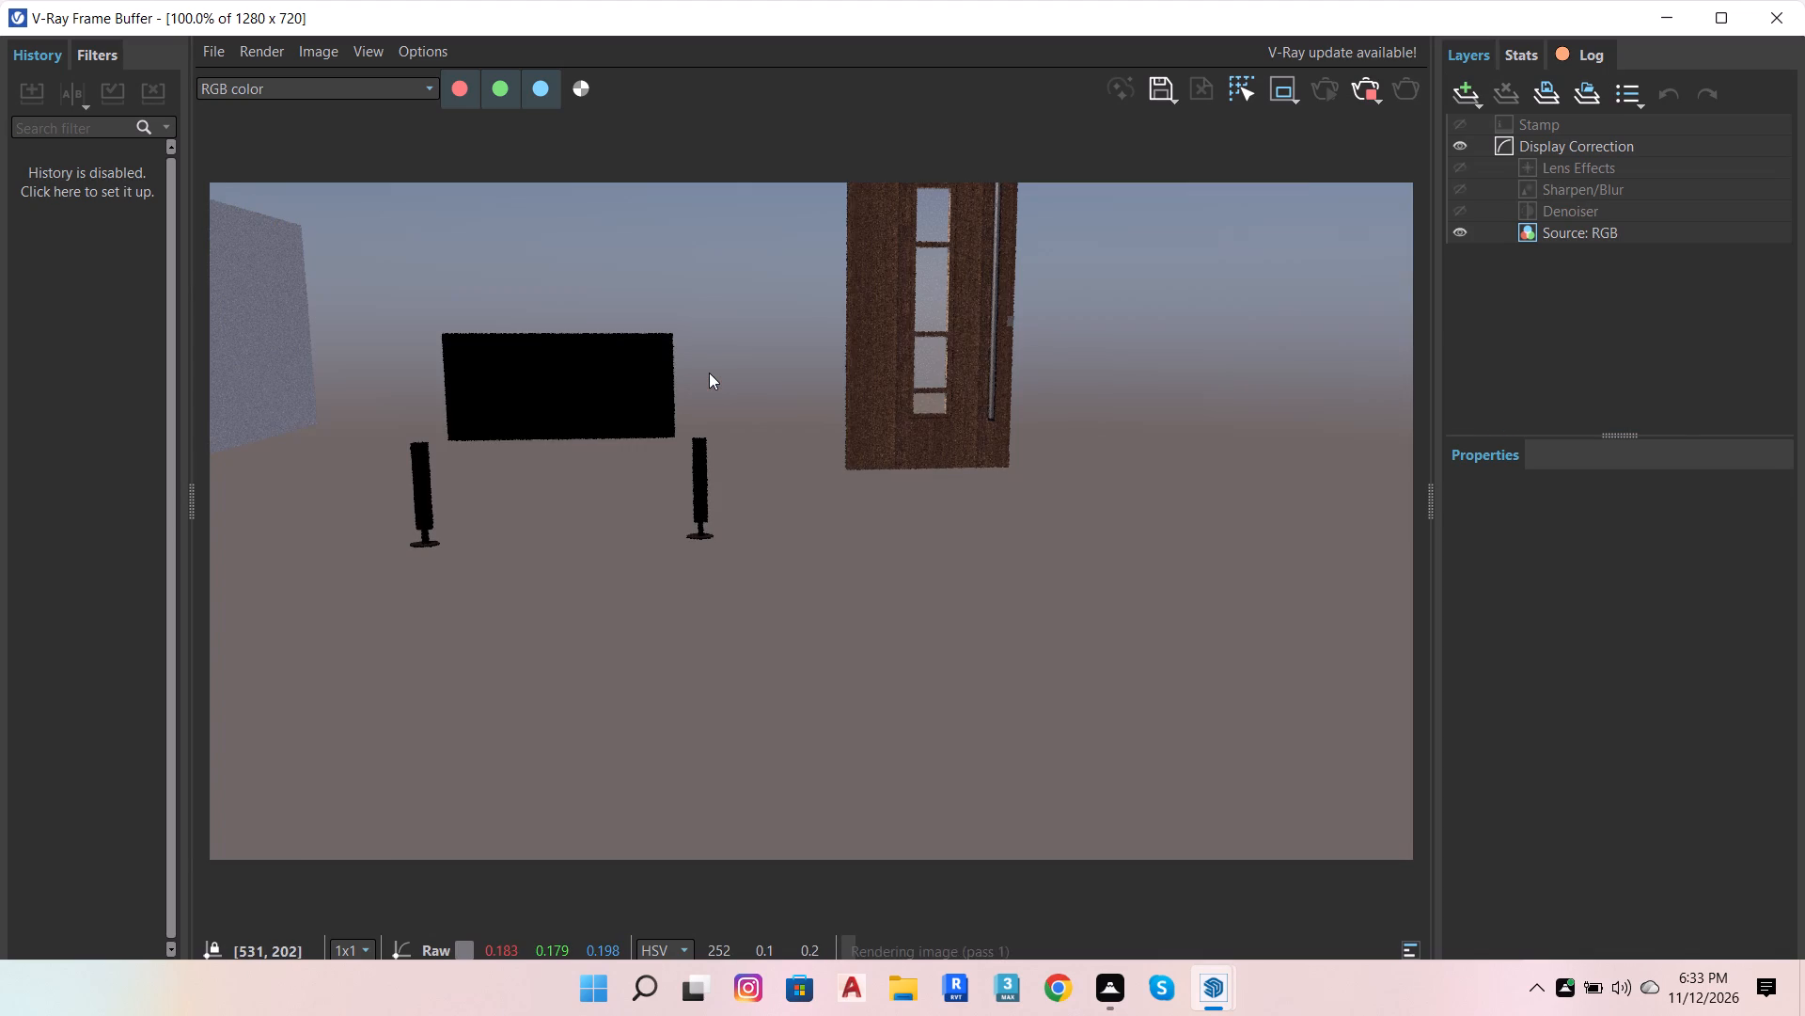
pyautogui.click(1788, 15)
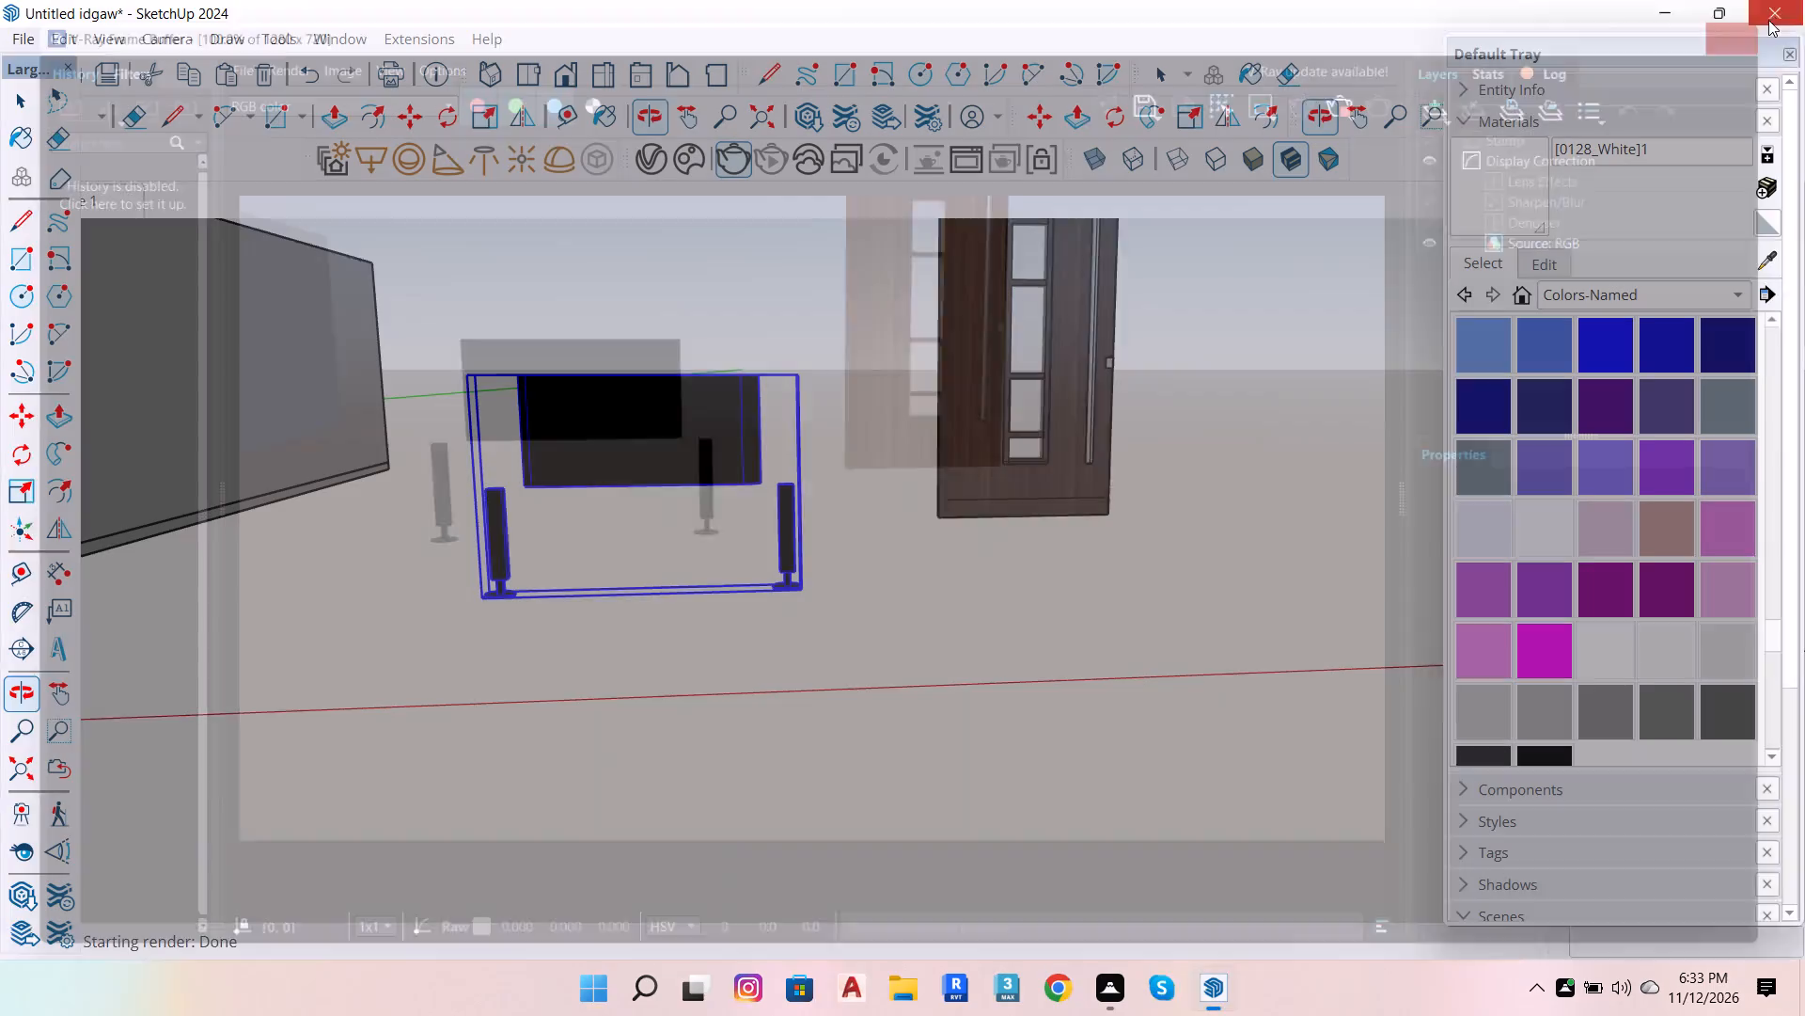
pyautogui.click(729, 162)
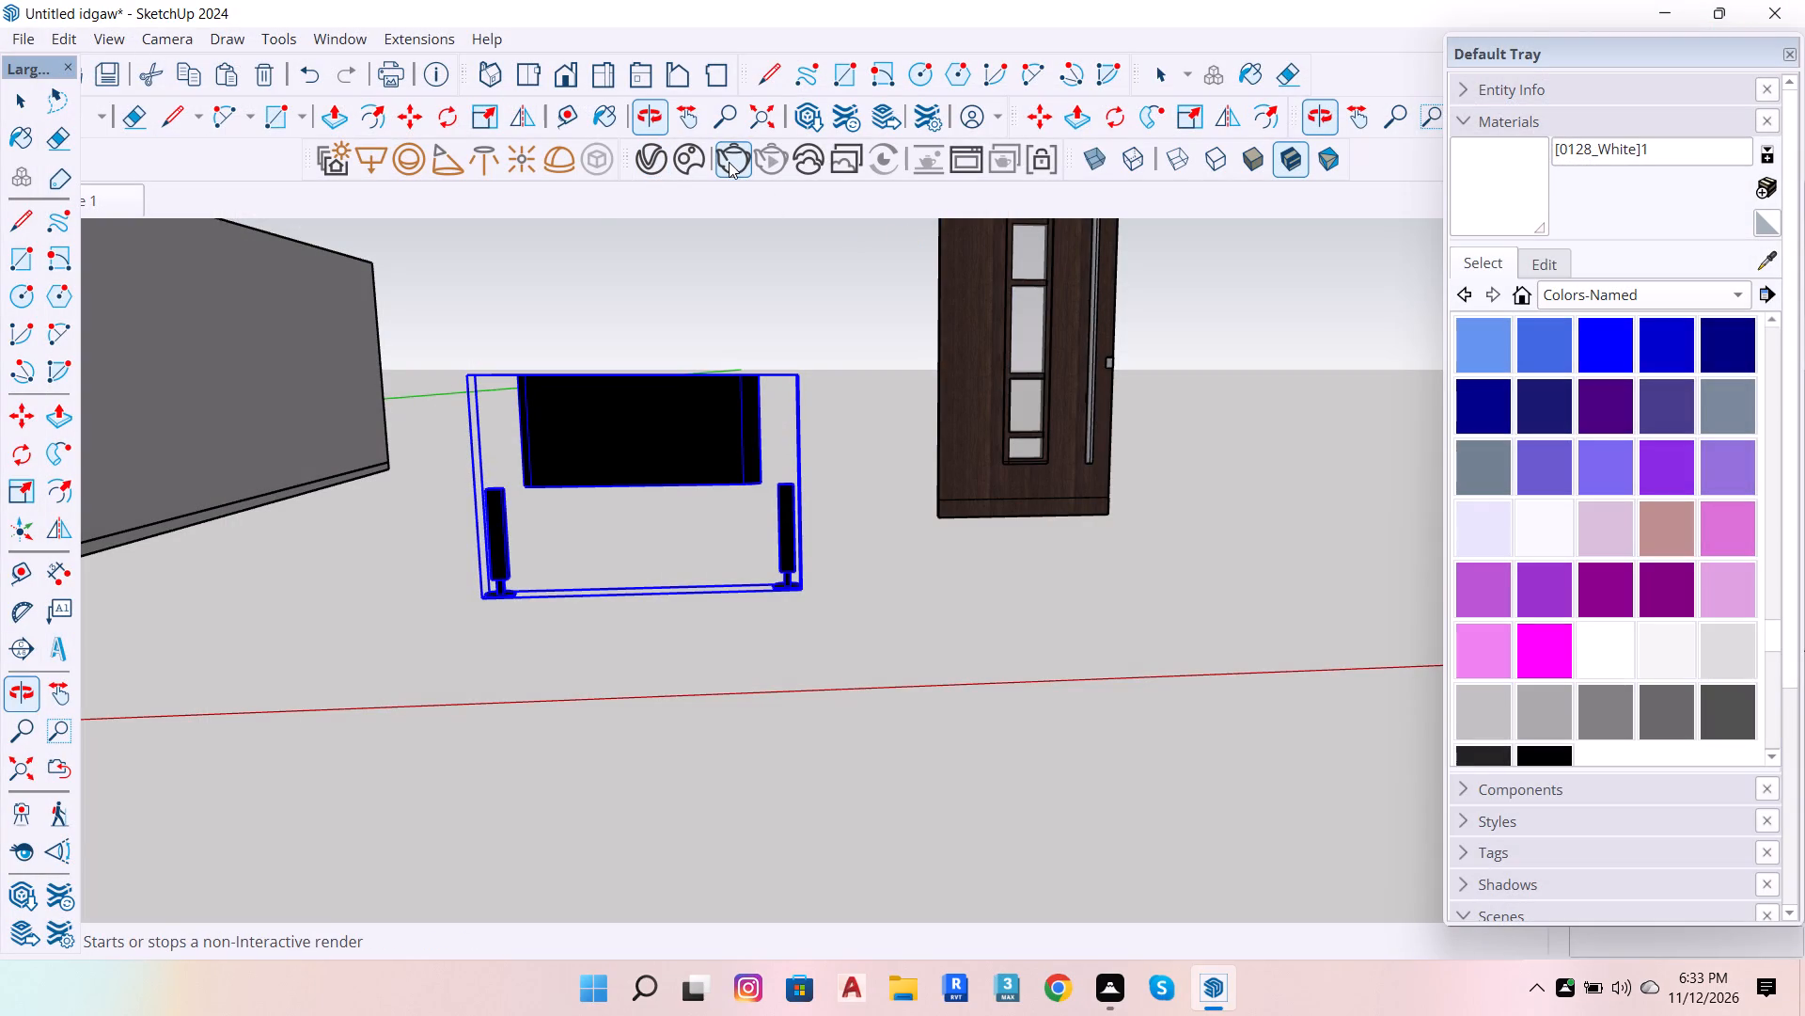
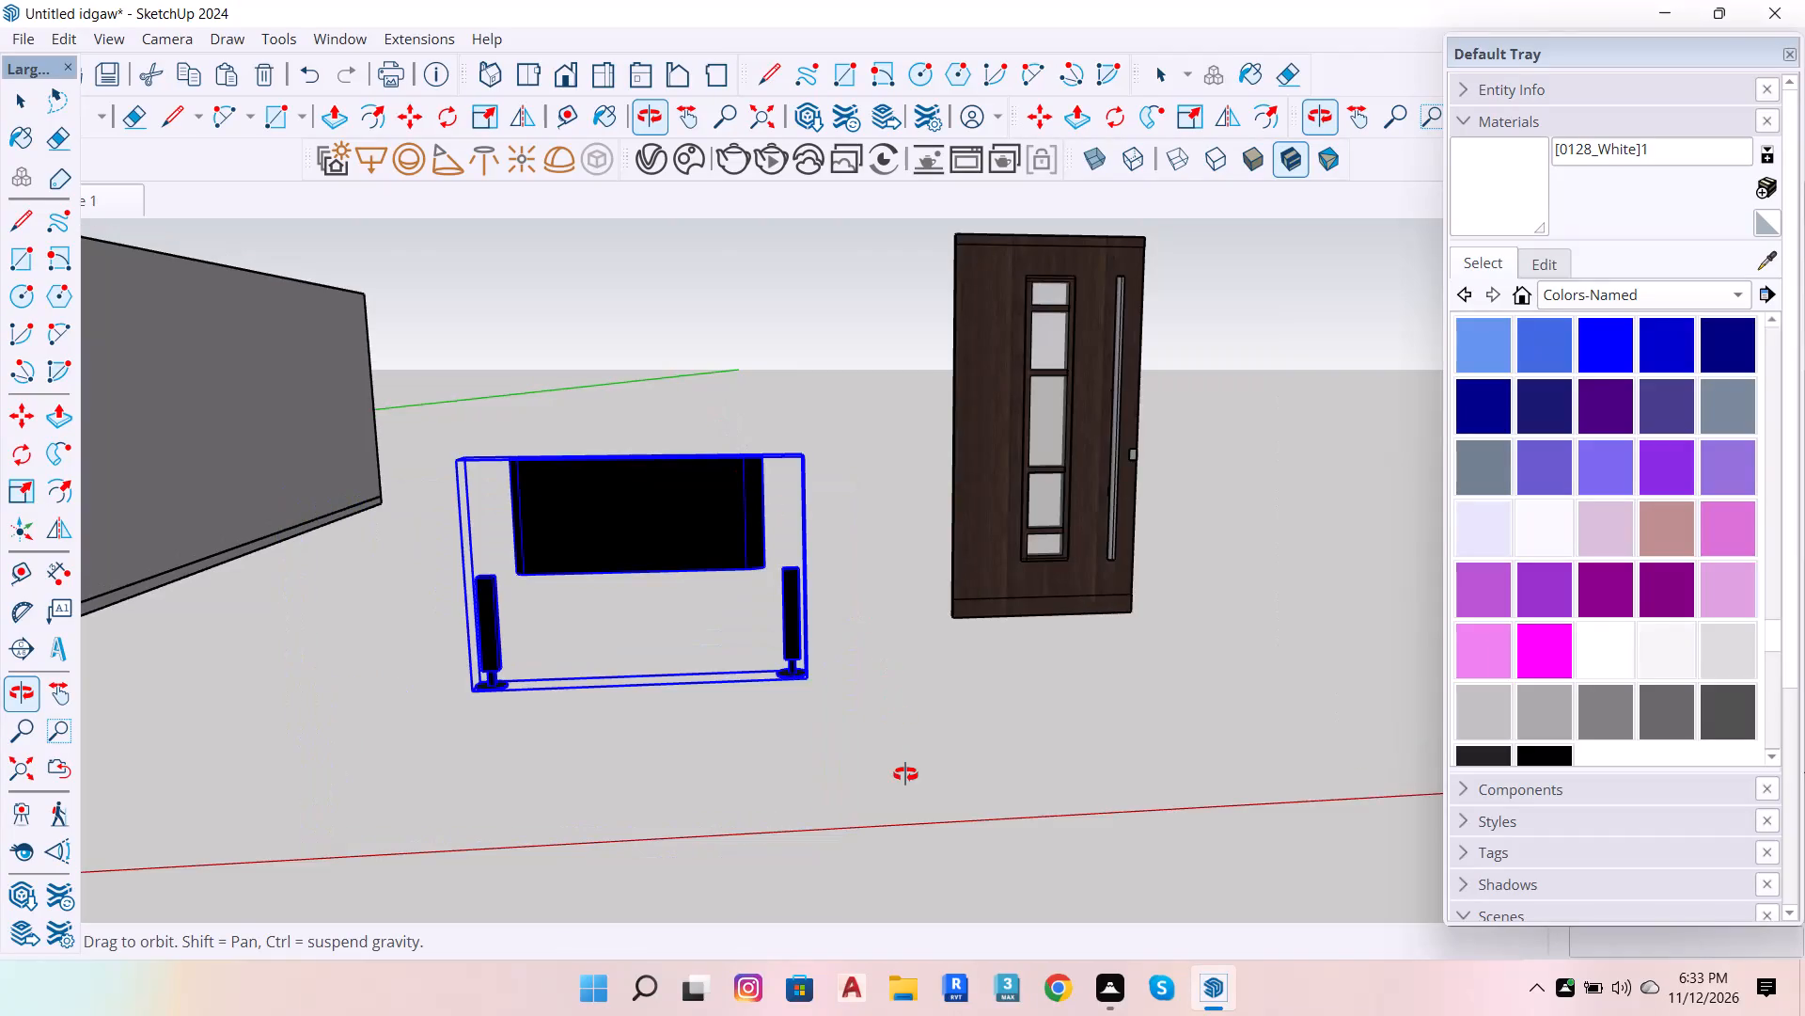
# Purge the unused items from the entire model through the model statistics, and close the model information.
pyautogui.scroll(-5, 907, 786)
pyautogui.scroll(5, 886, 634)
pyautogui.scroll(3, 863, 453)
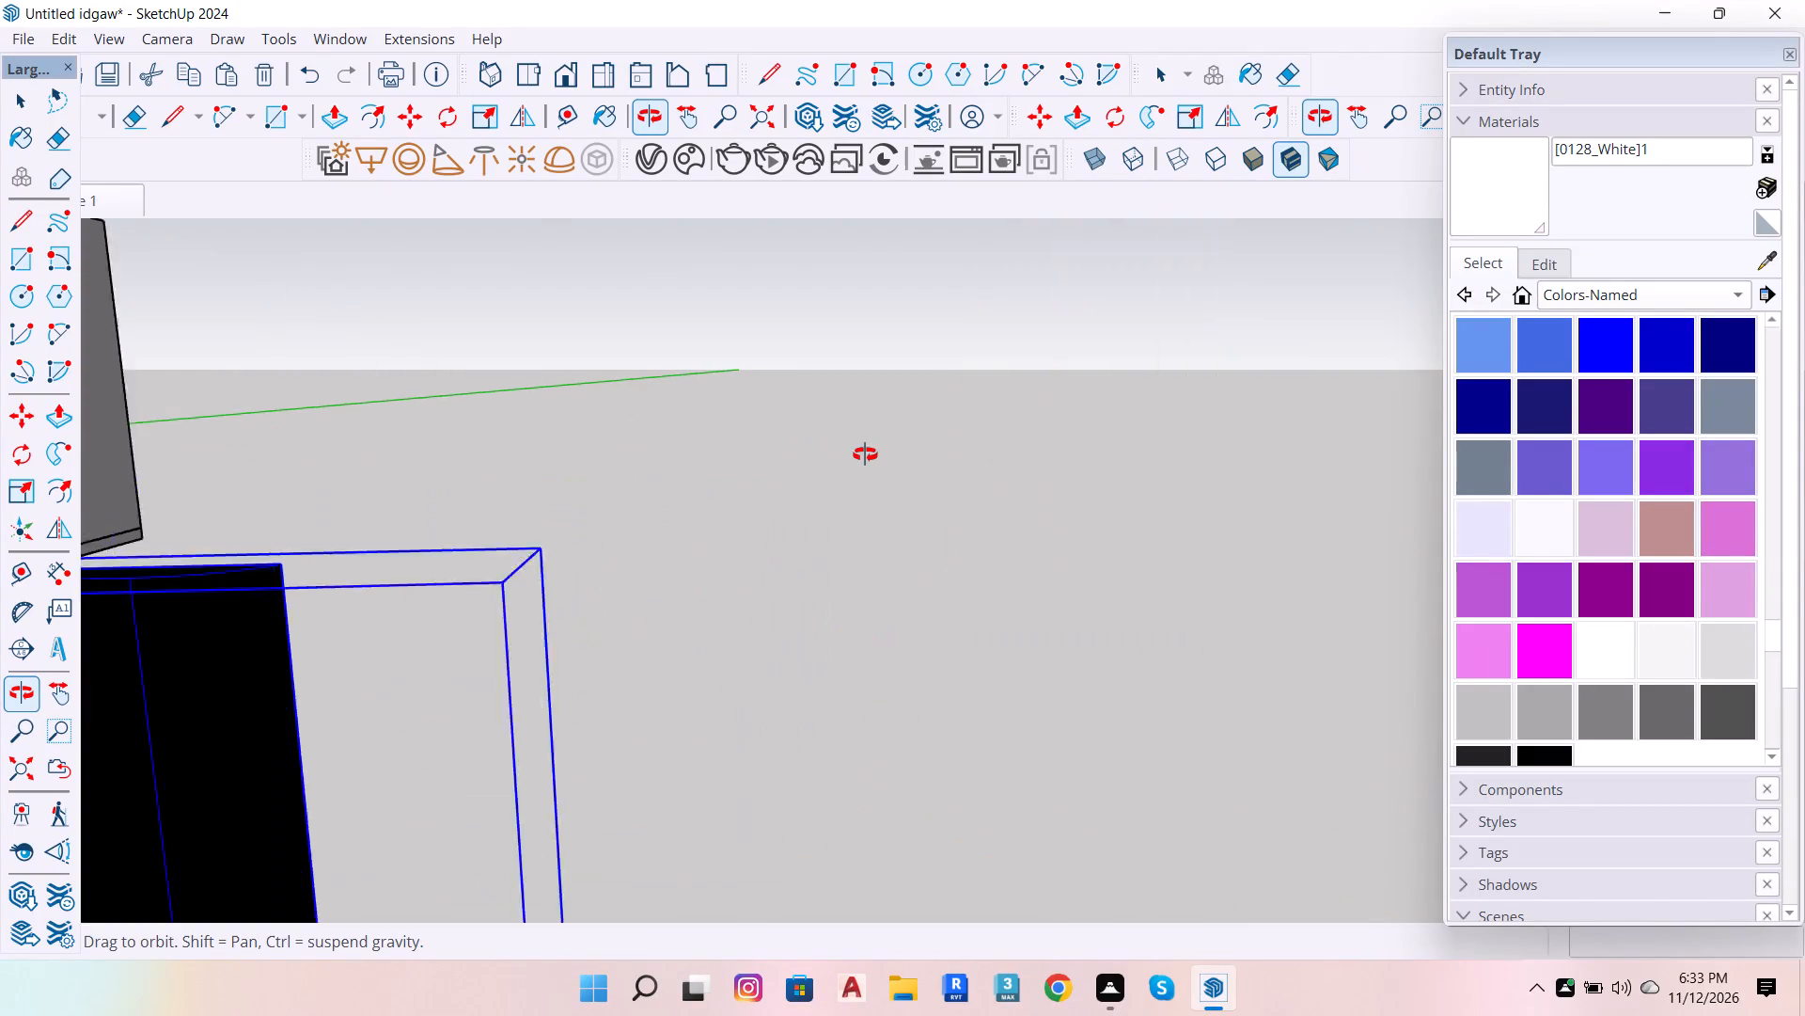
pyautogui.scroll(3, 865, 454)
pyautogui.scroll(-14, 865, 454)
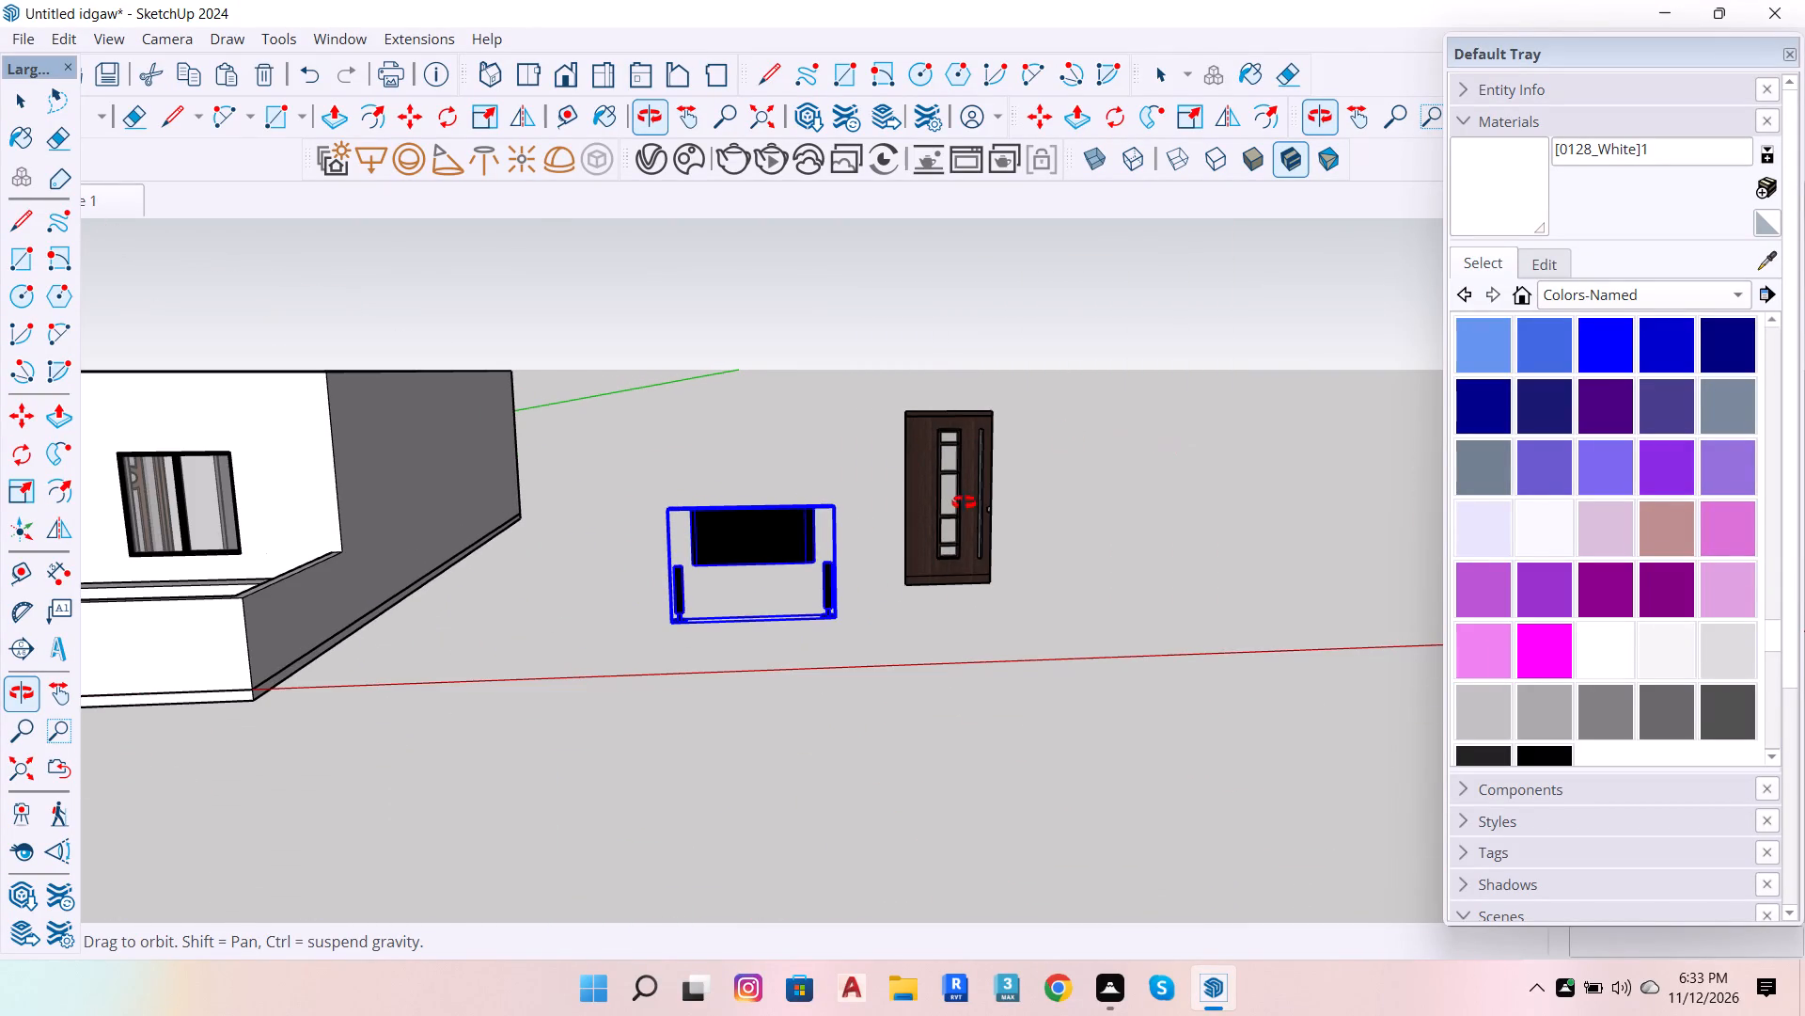
pyautogui.click(322, 35)
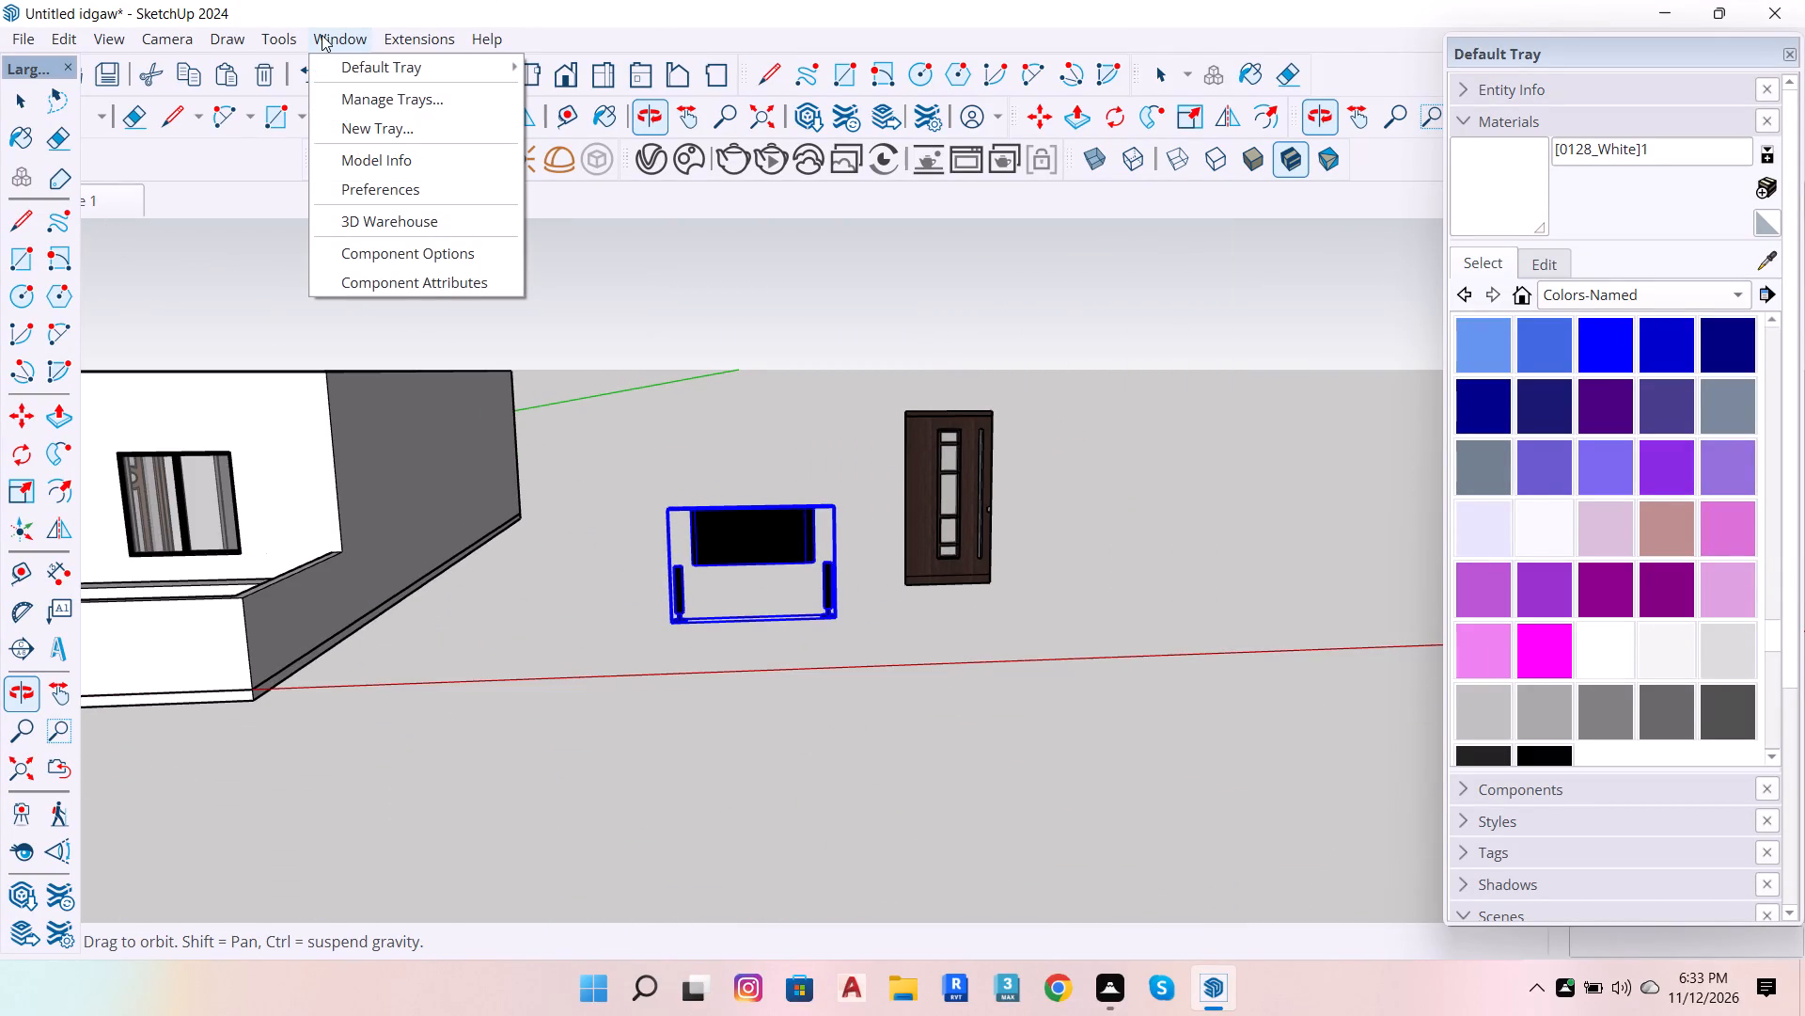
pyautogui.click(369, 156)
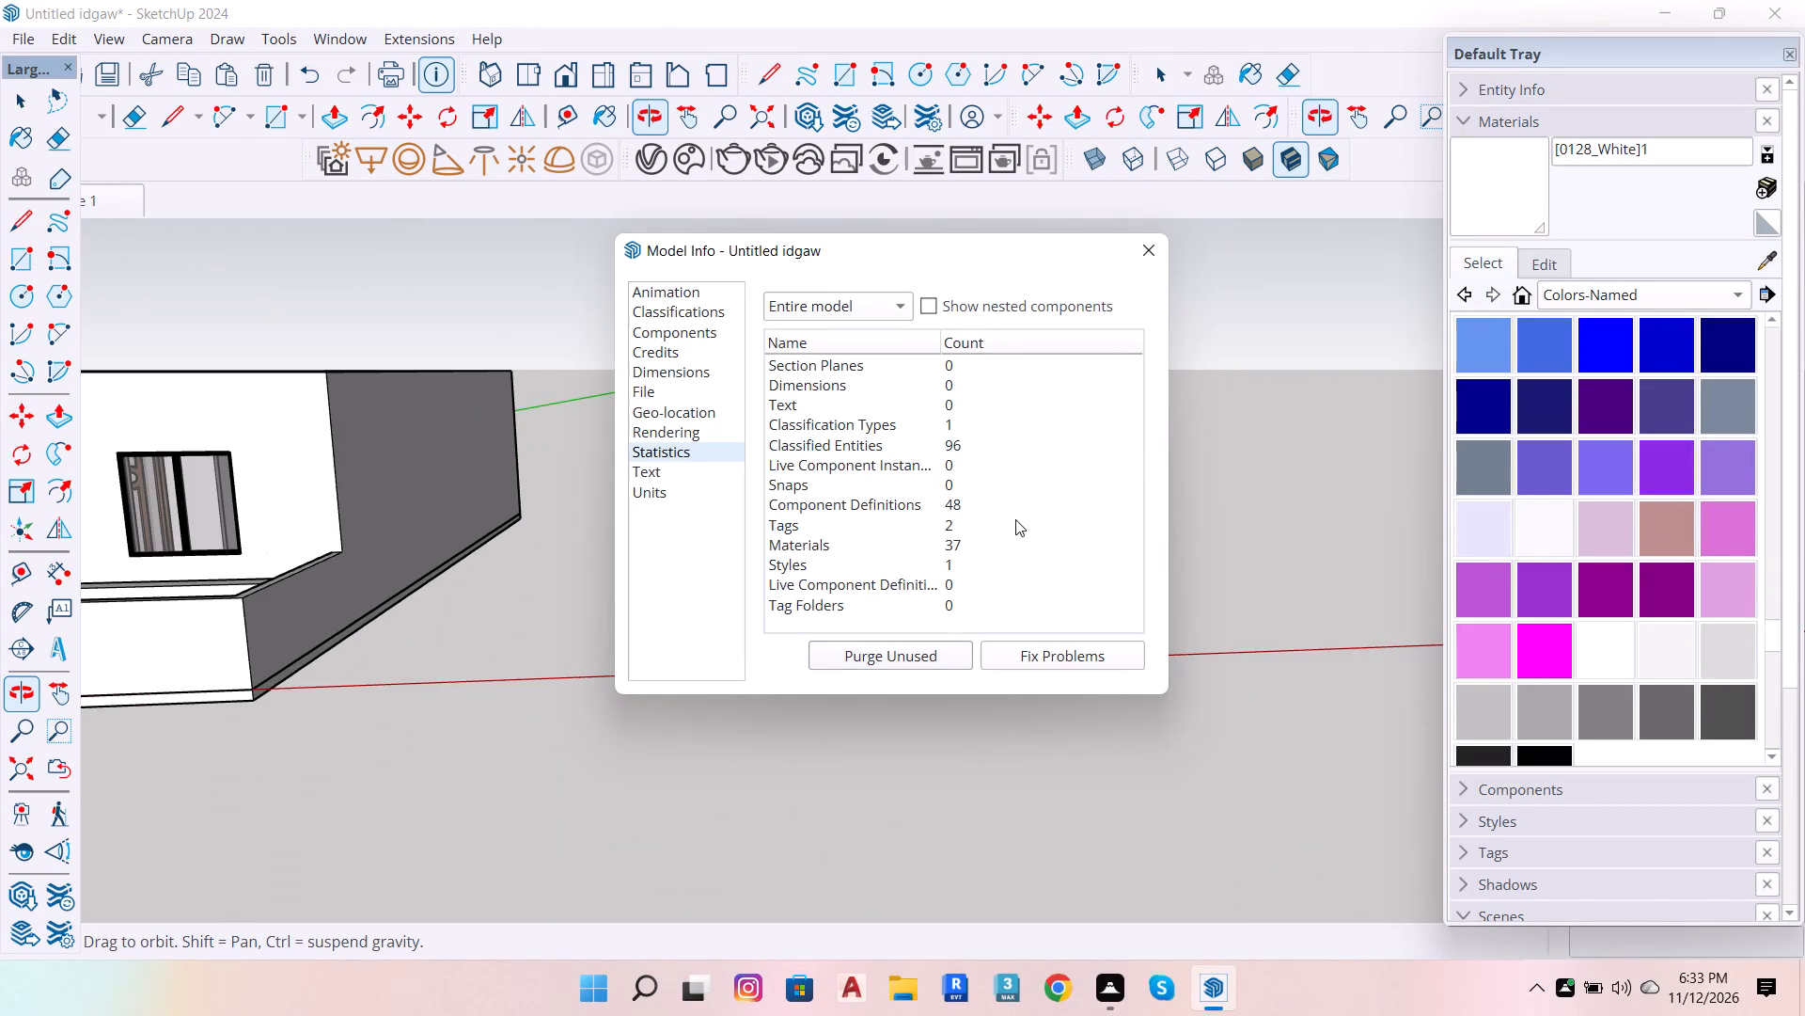
pyautogui.scroll(7, 1015, 507)
pyautogui.scroll(-15, 1015, 507)
pyautogui.click(905, 652)
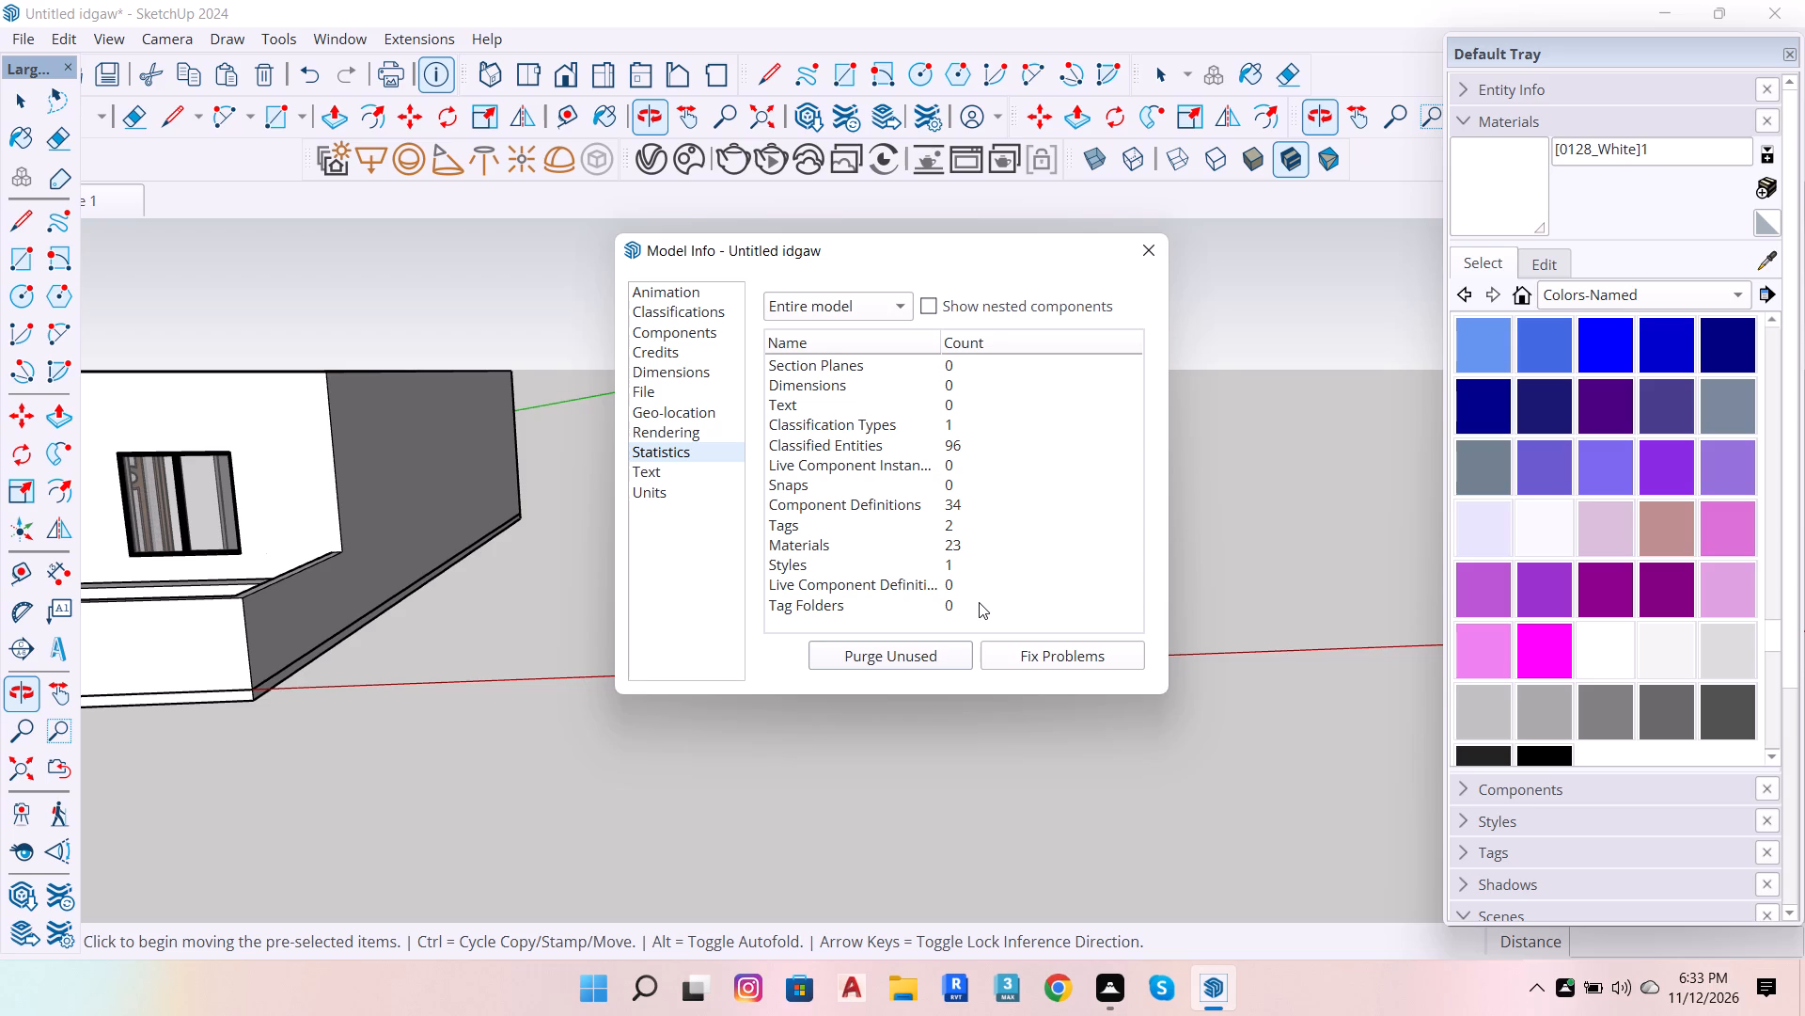
pyautogui.click(708, 425)
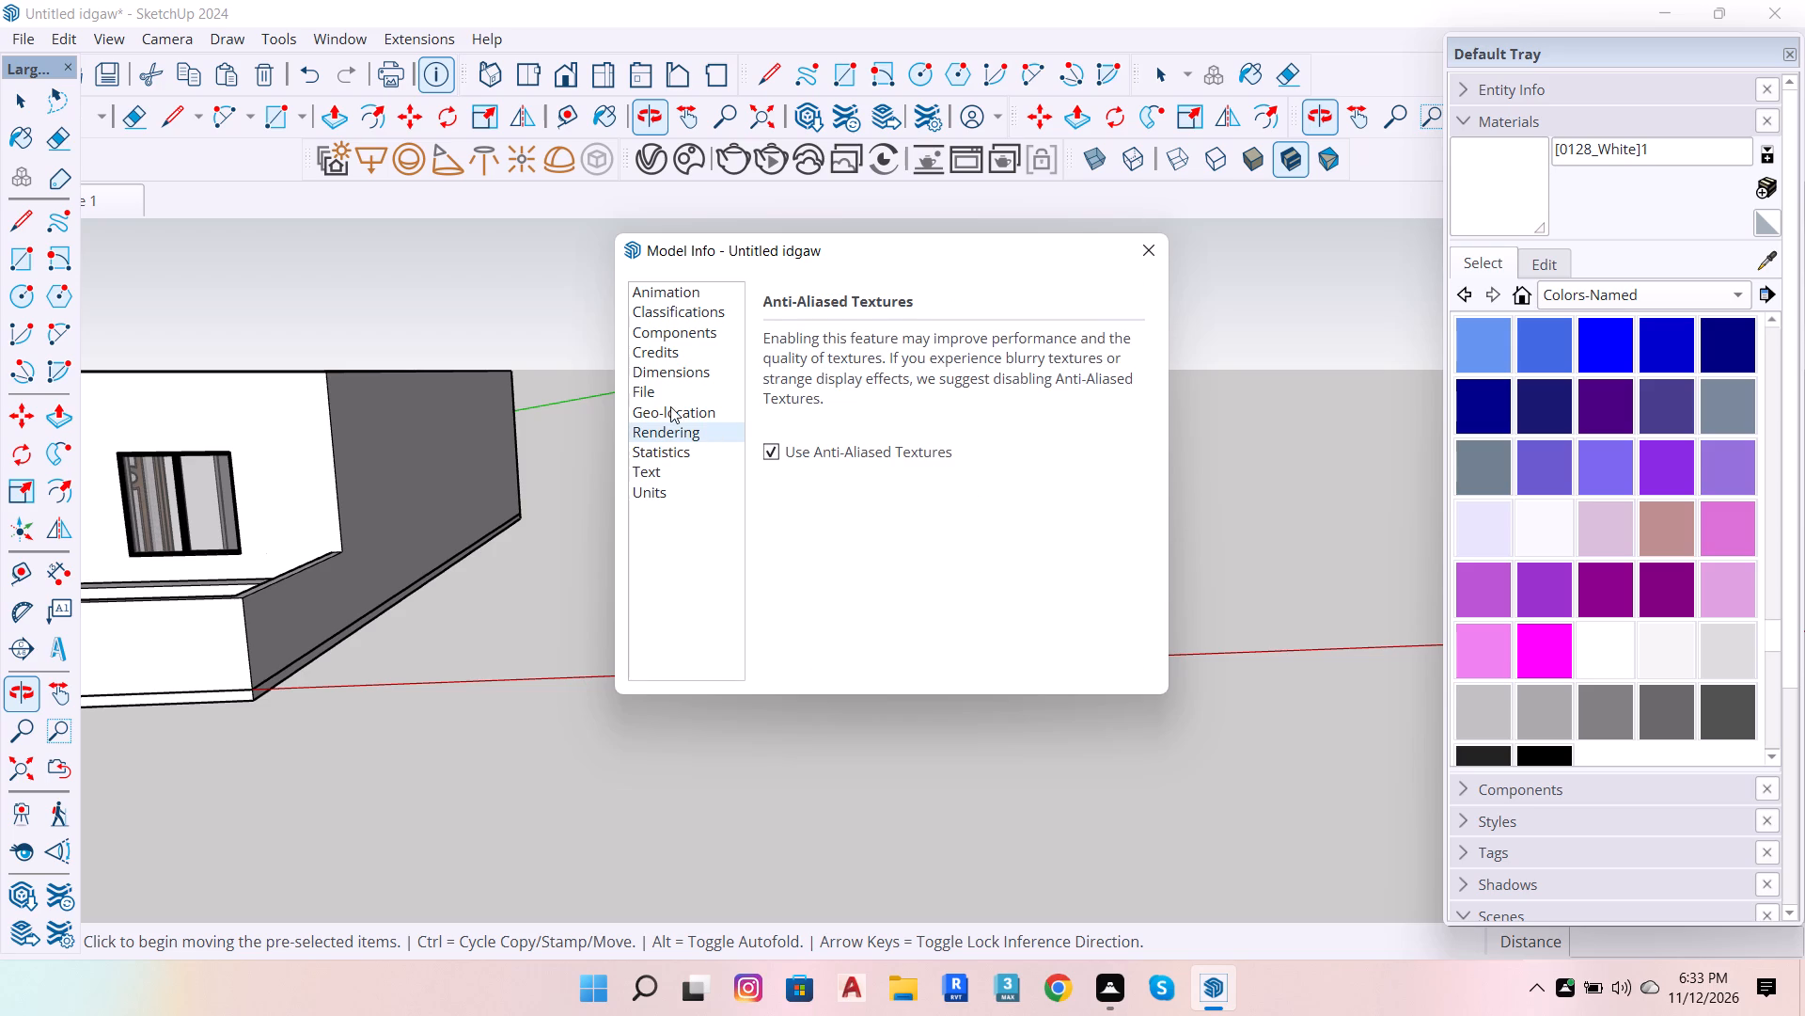
pyautogui.click(674, 408)
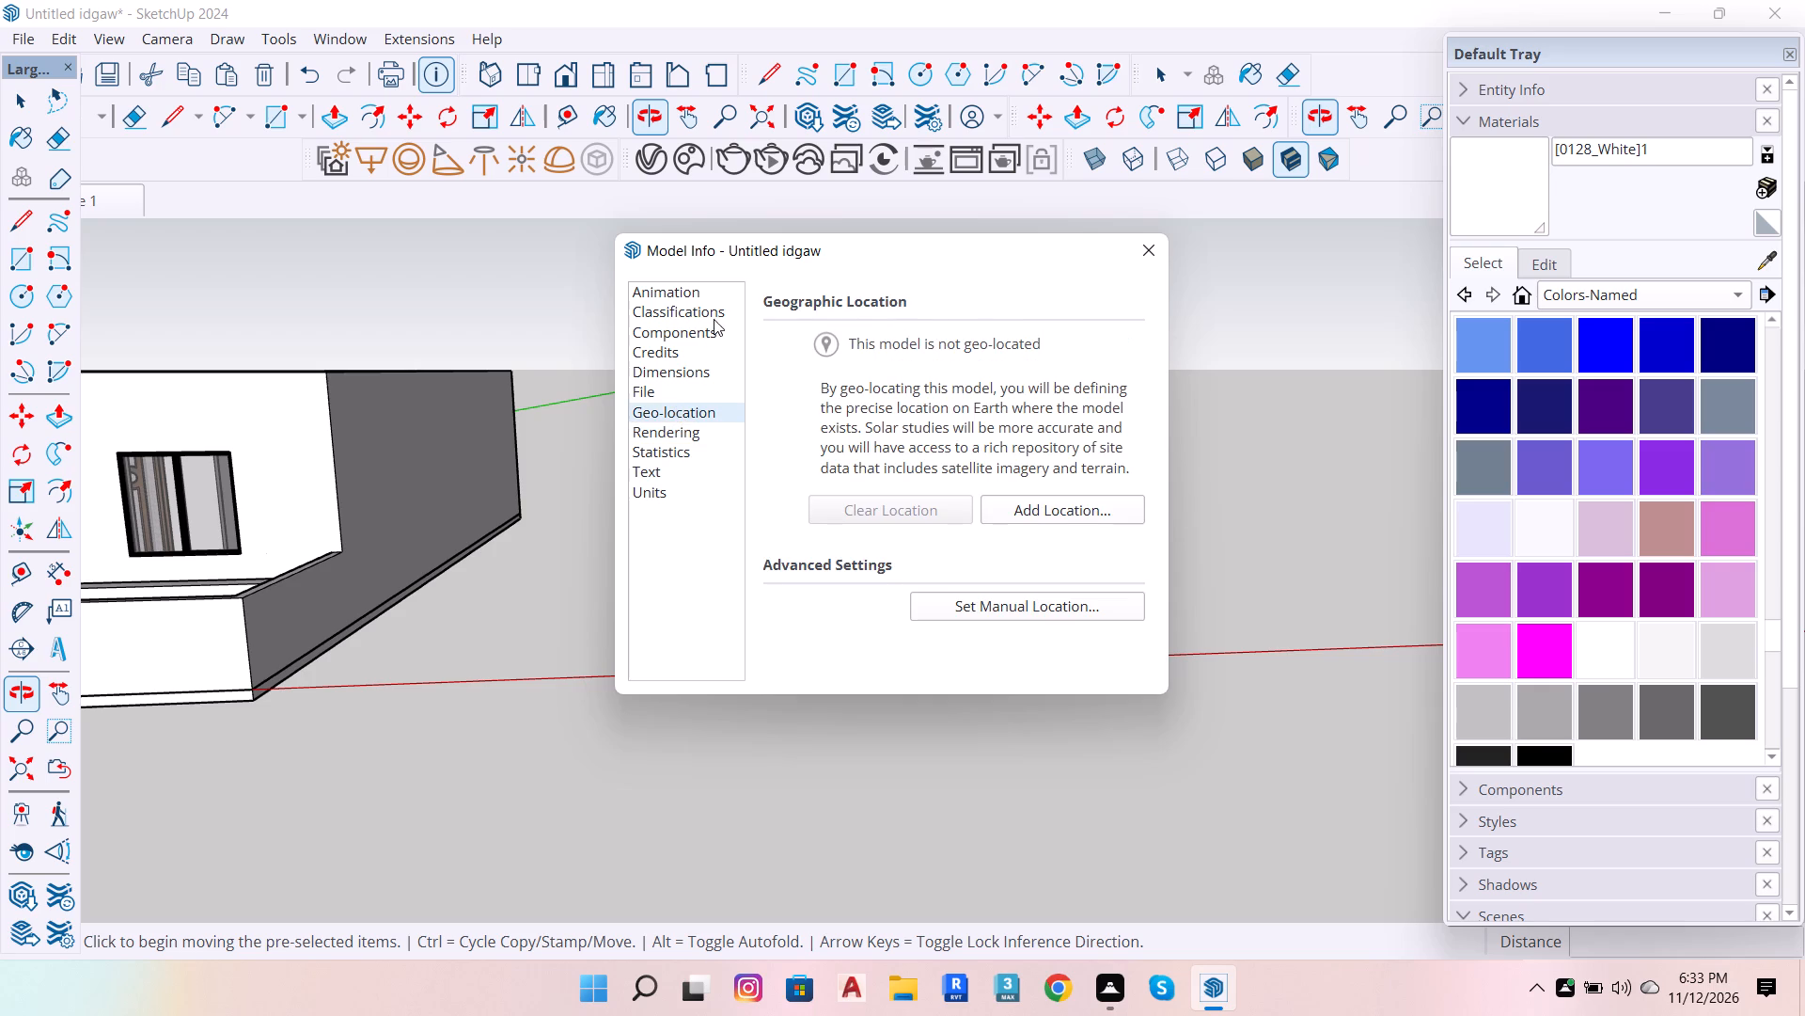
pyautogui.click(698, 339)
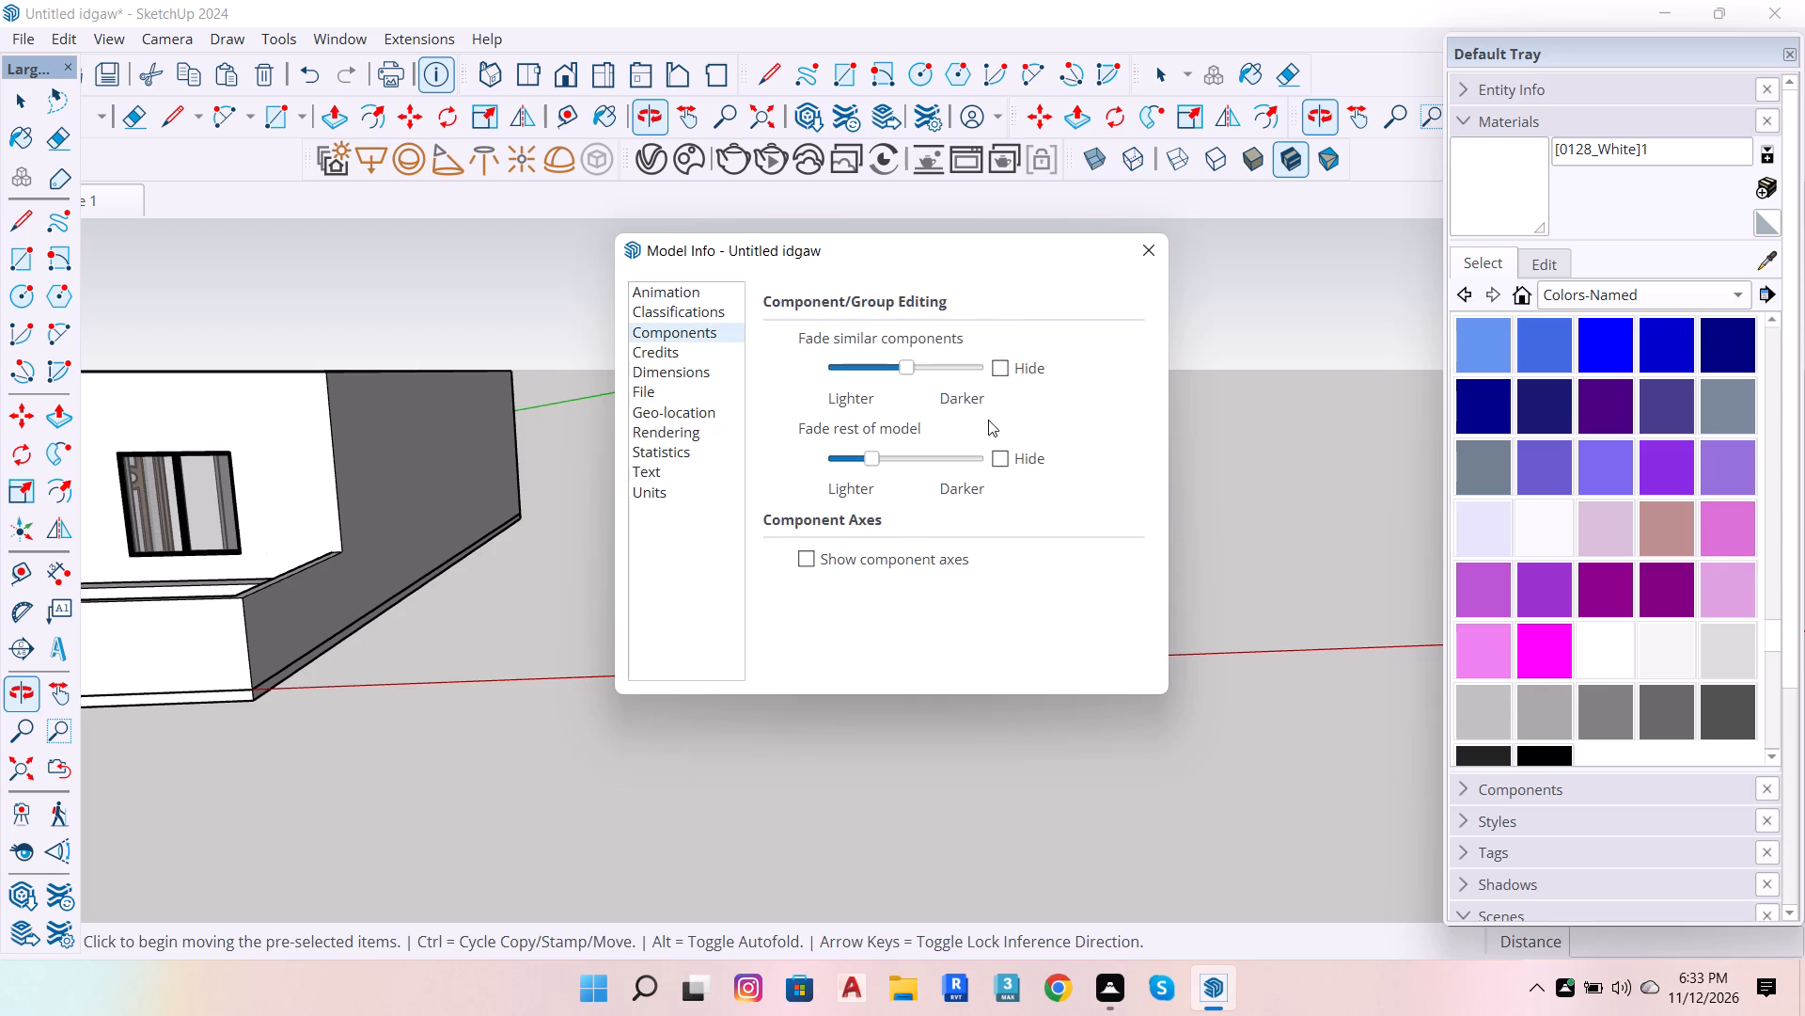
pyautogui.click(1145, 255)
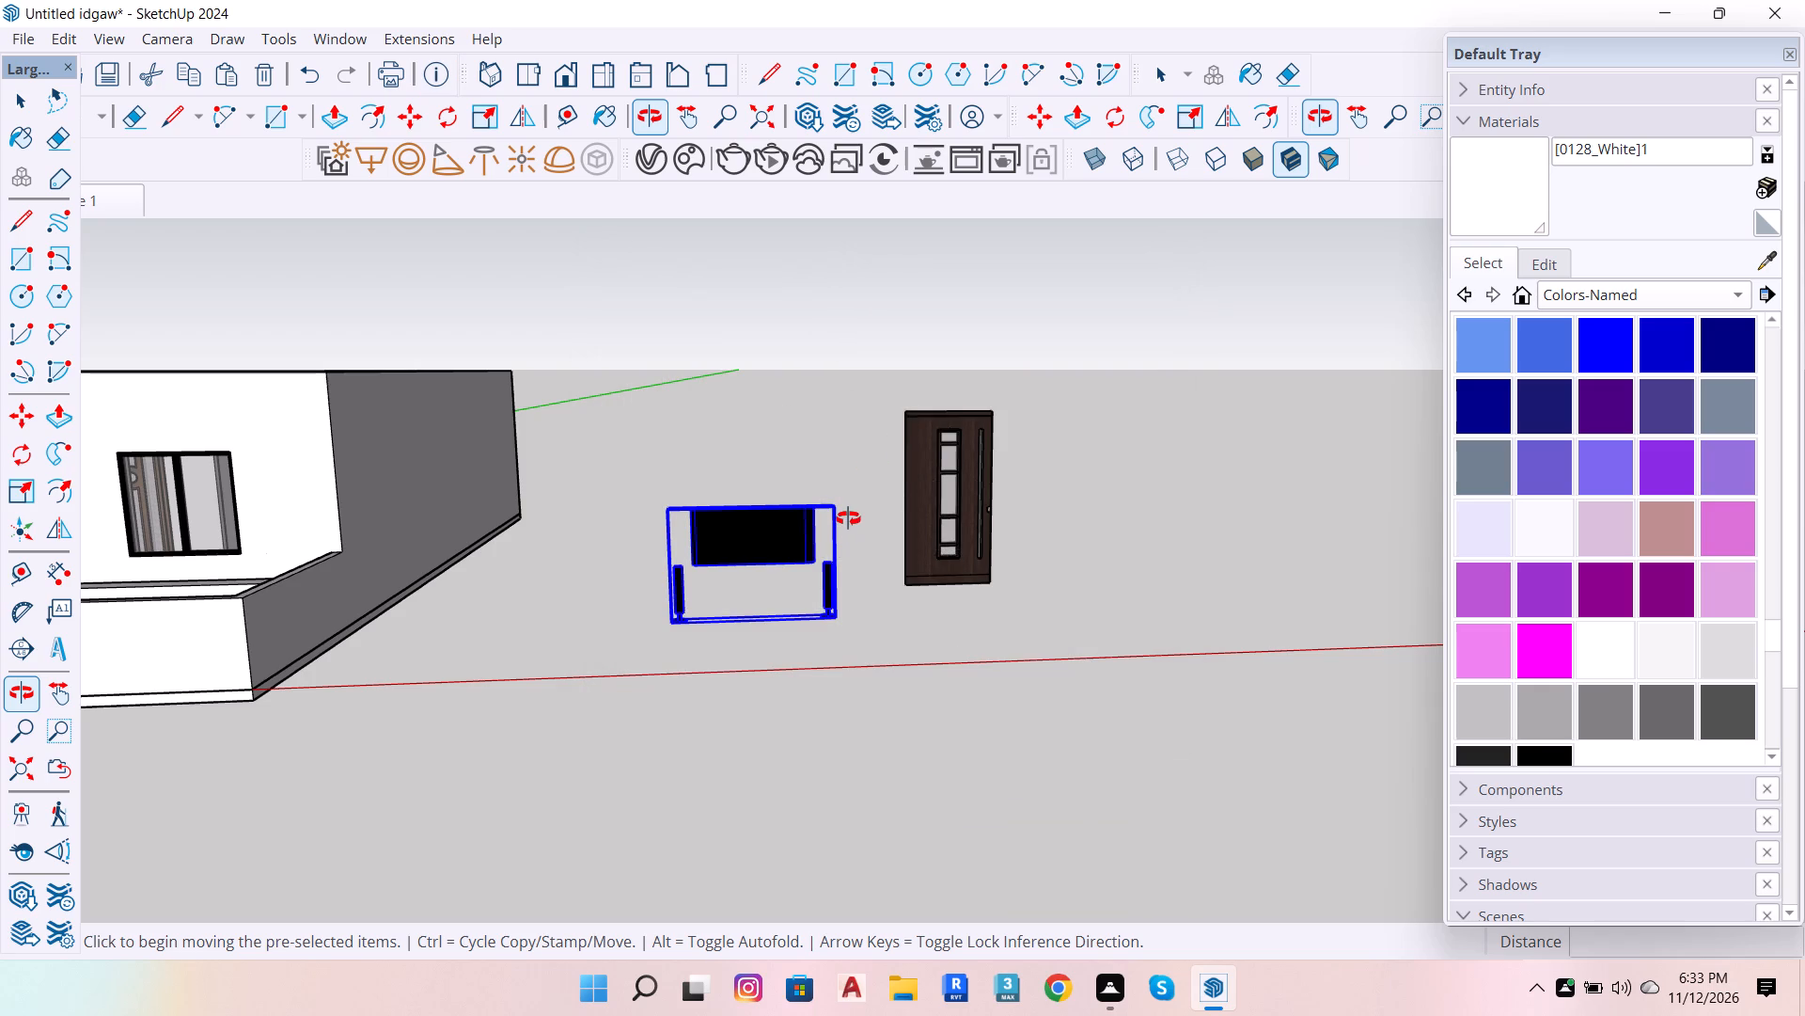
# Delete the imported television set and the imported dark wood door from the open ground beside the house.
pyautogui.moveTo(857, 528); pyautogui.dragTo(862, 611)
pyautogui.scroll(4, 861, 602)
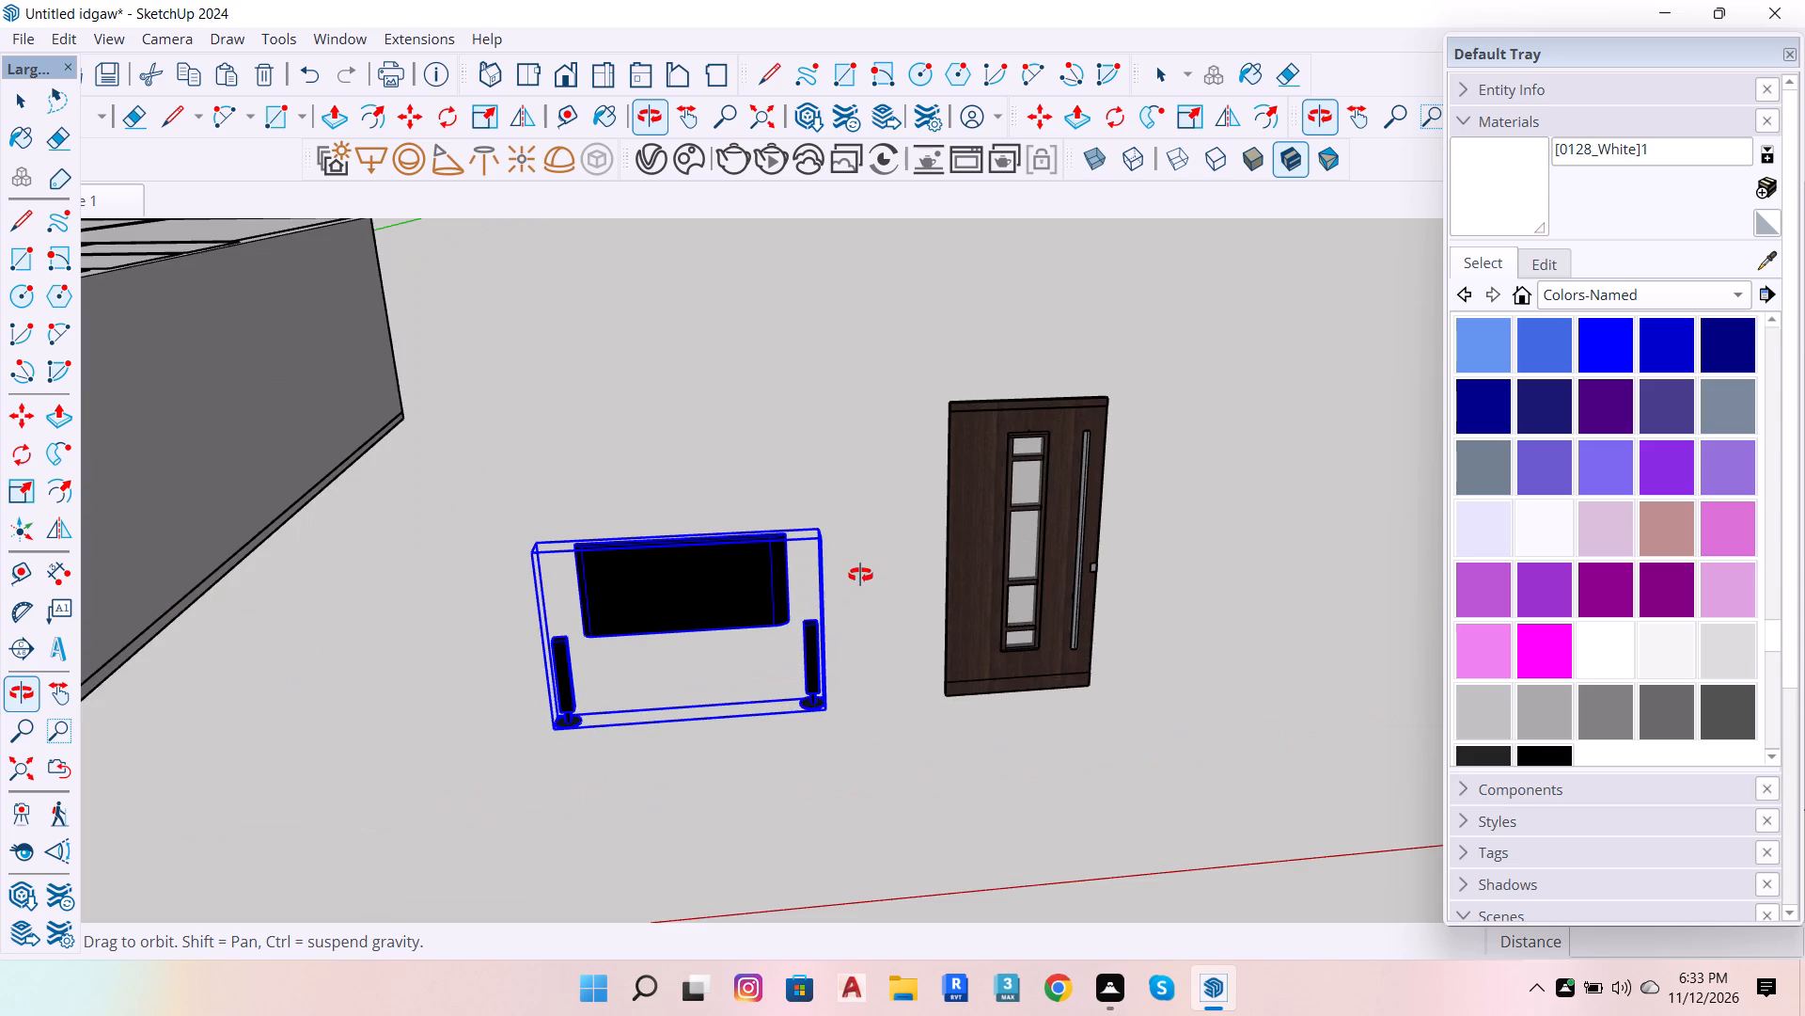
pyautogui.press('Delete')
pyautogui.press('space')
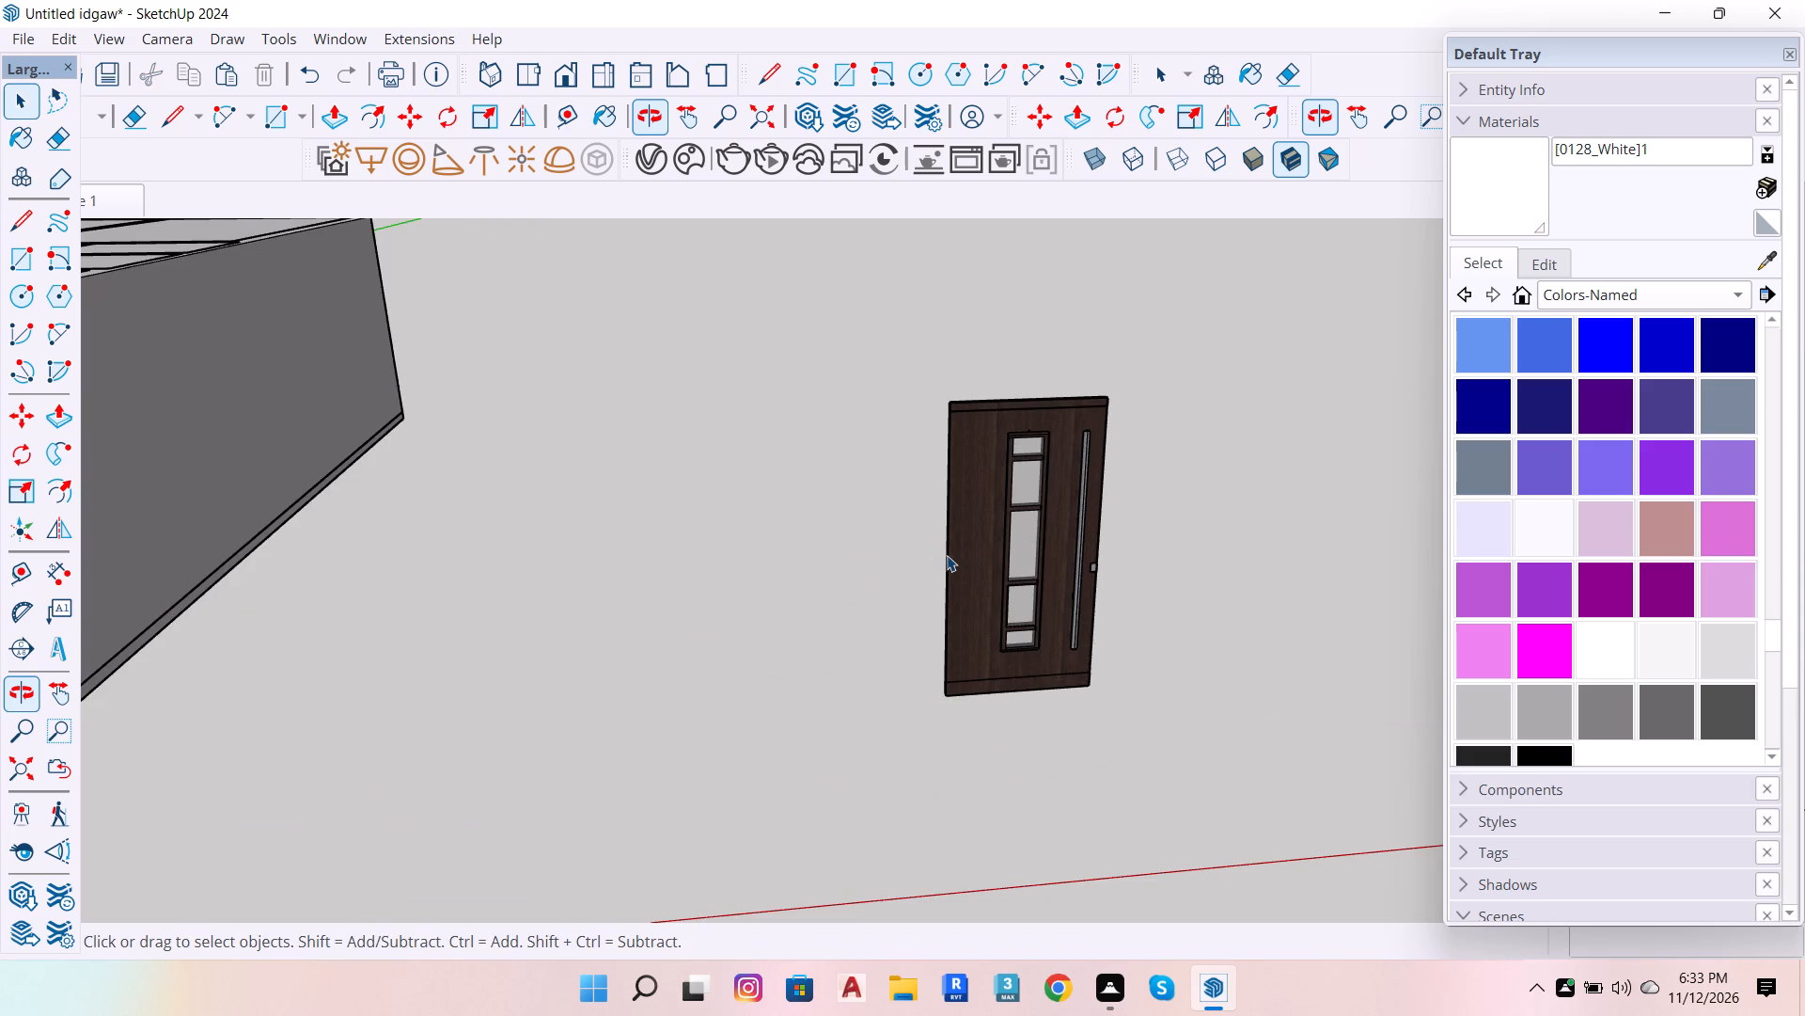
pyautogui.click(947, 555)
pyautogui.press('Delete')
pyautogui.scroll(-6, 944, 547)
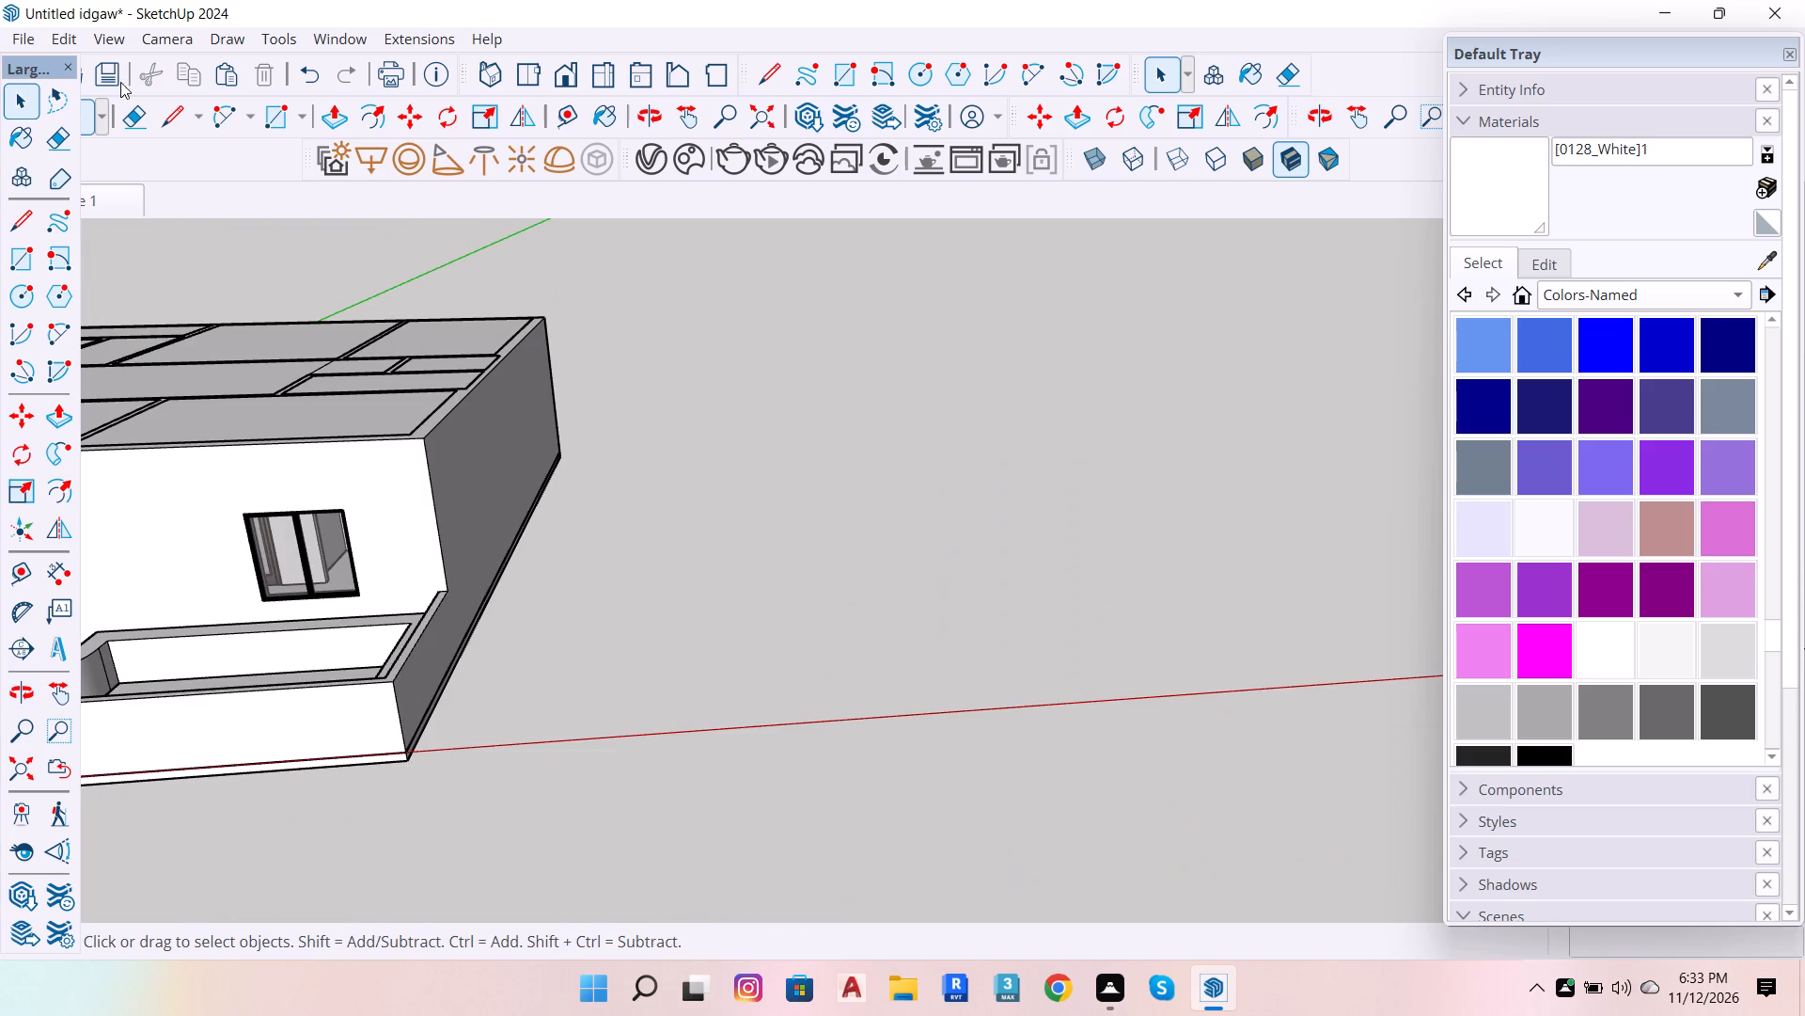
# Purge the unused items left by the deleted television and door from the entire model's statistics.
pyautogui.click(332, 39)
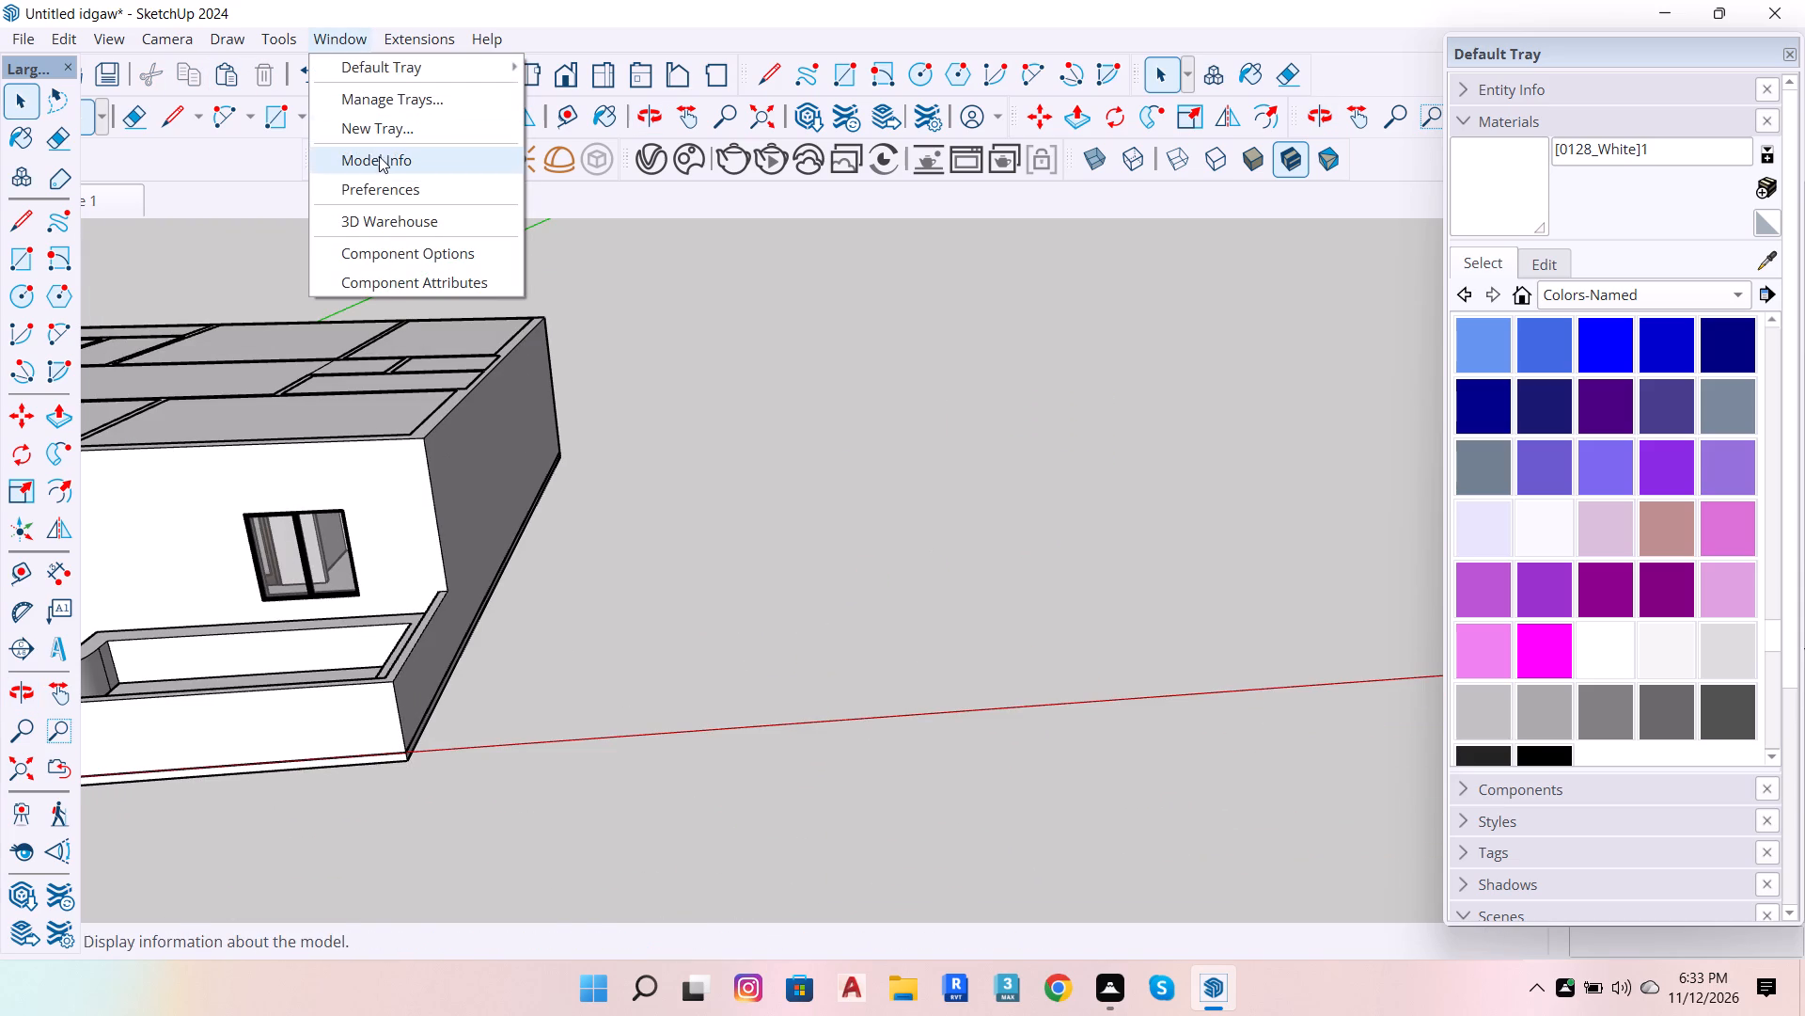
pyautogui.click(382, 156)
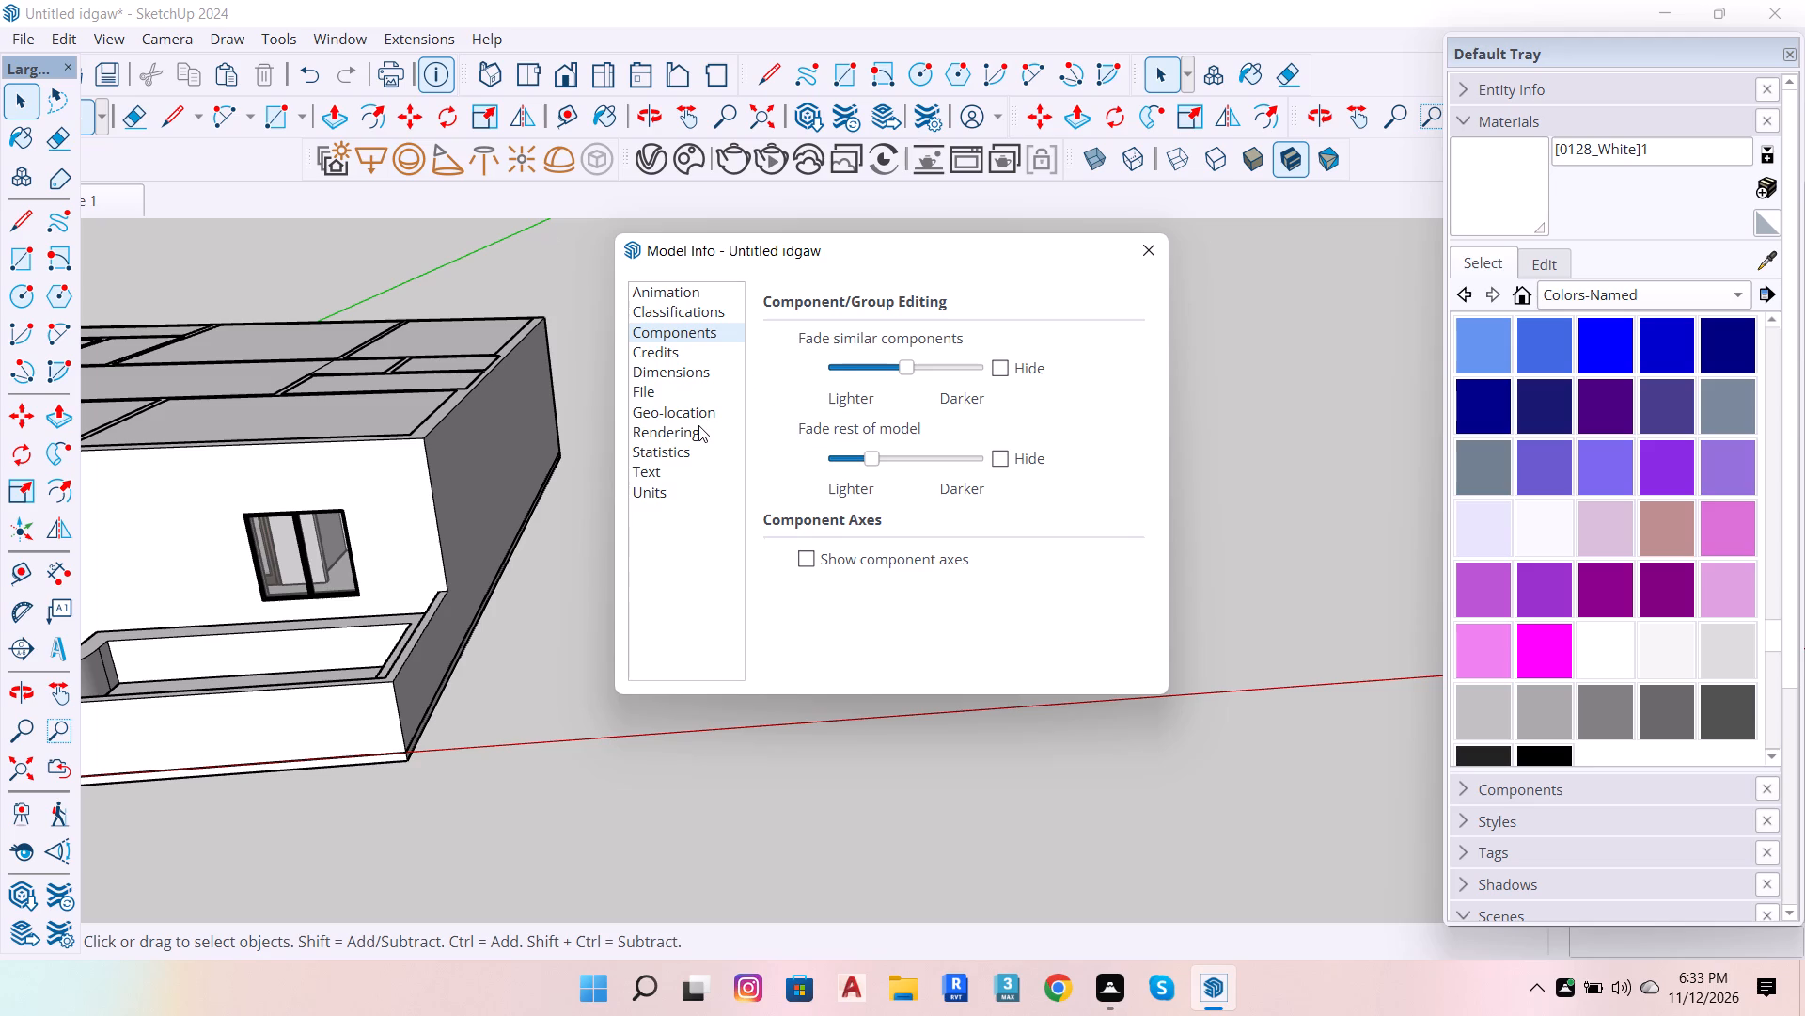
pyautogui.click(692, 448)
pyautogui.click(887, 656)
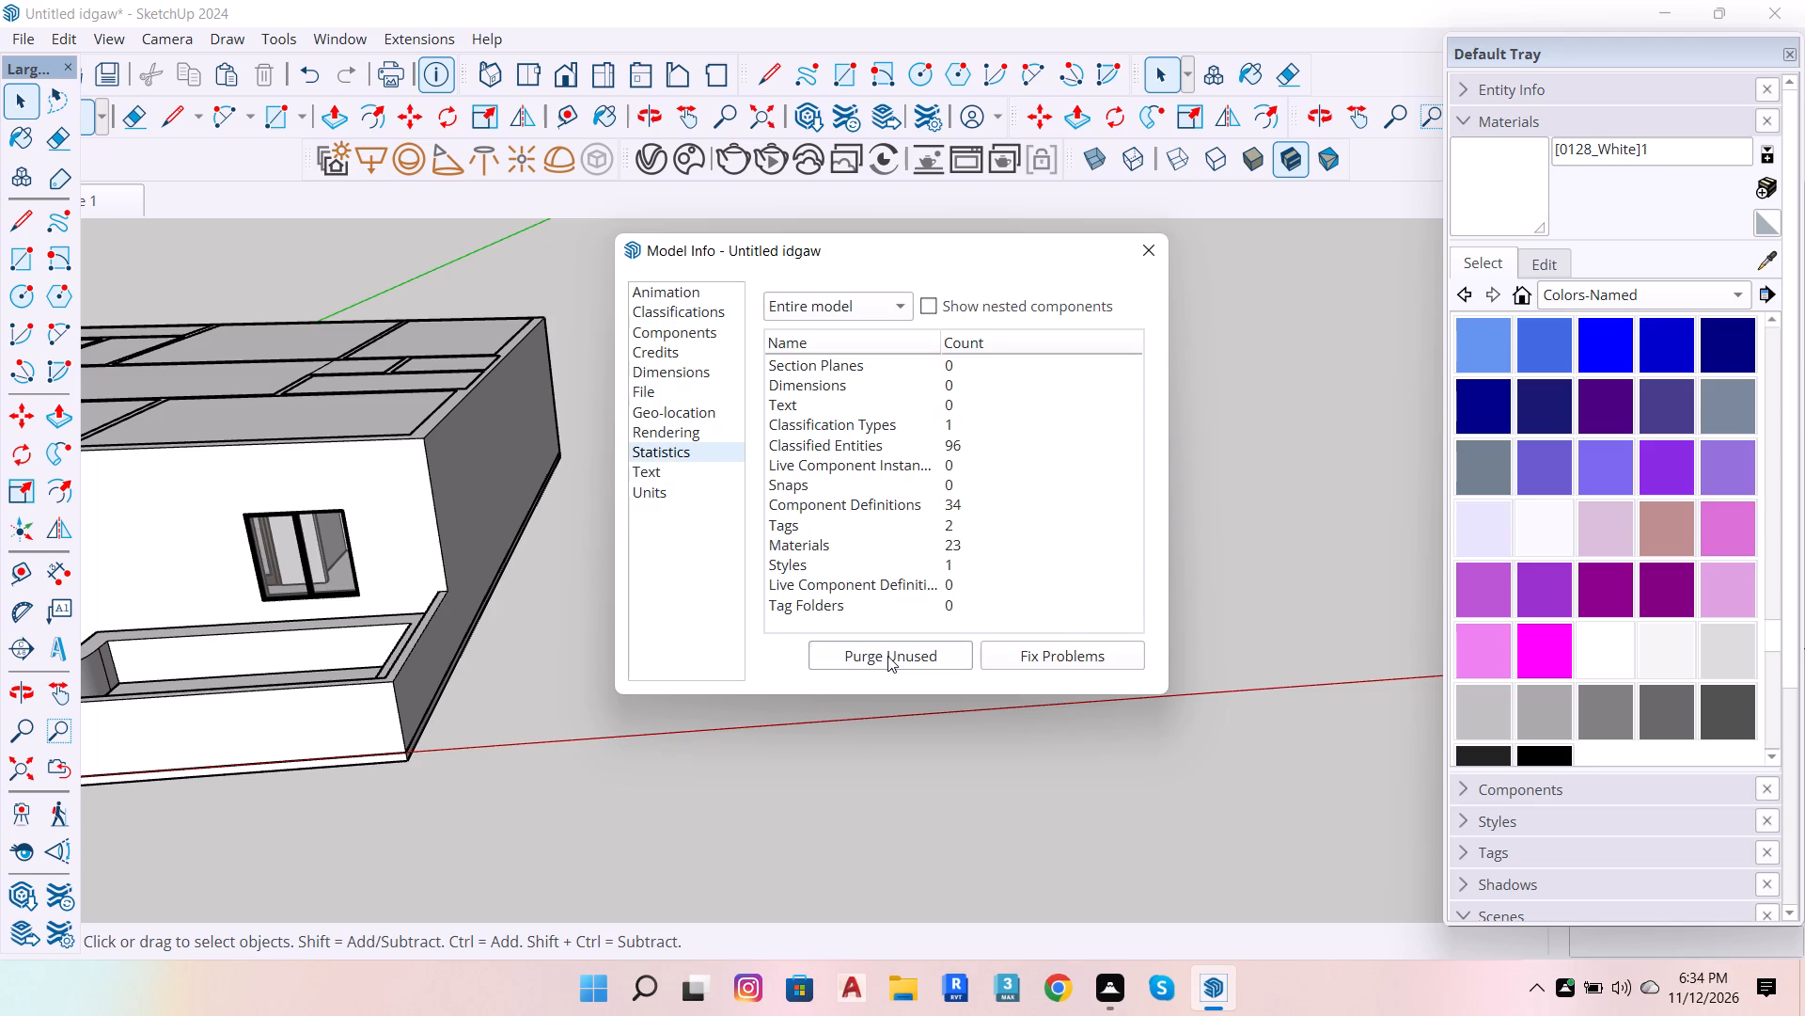
pyautogui.click(887, 656)
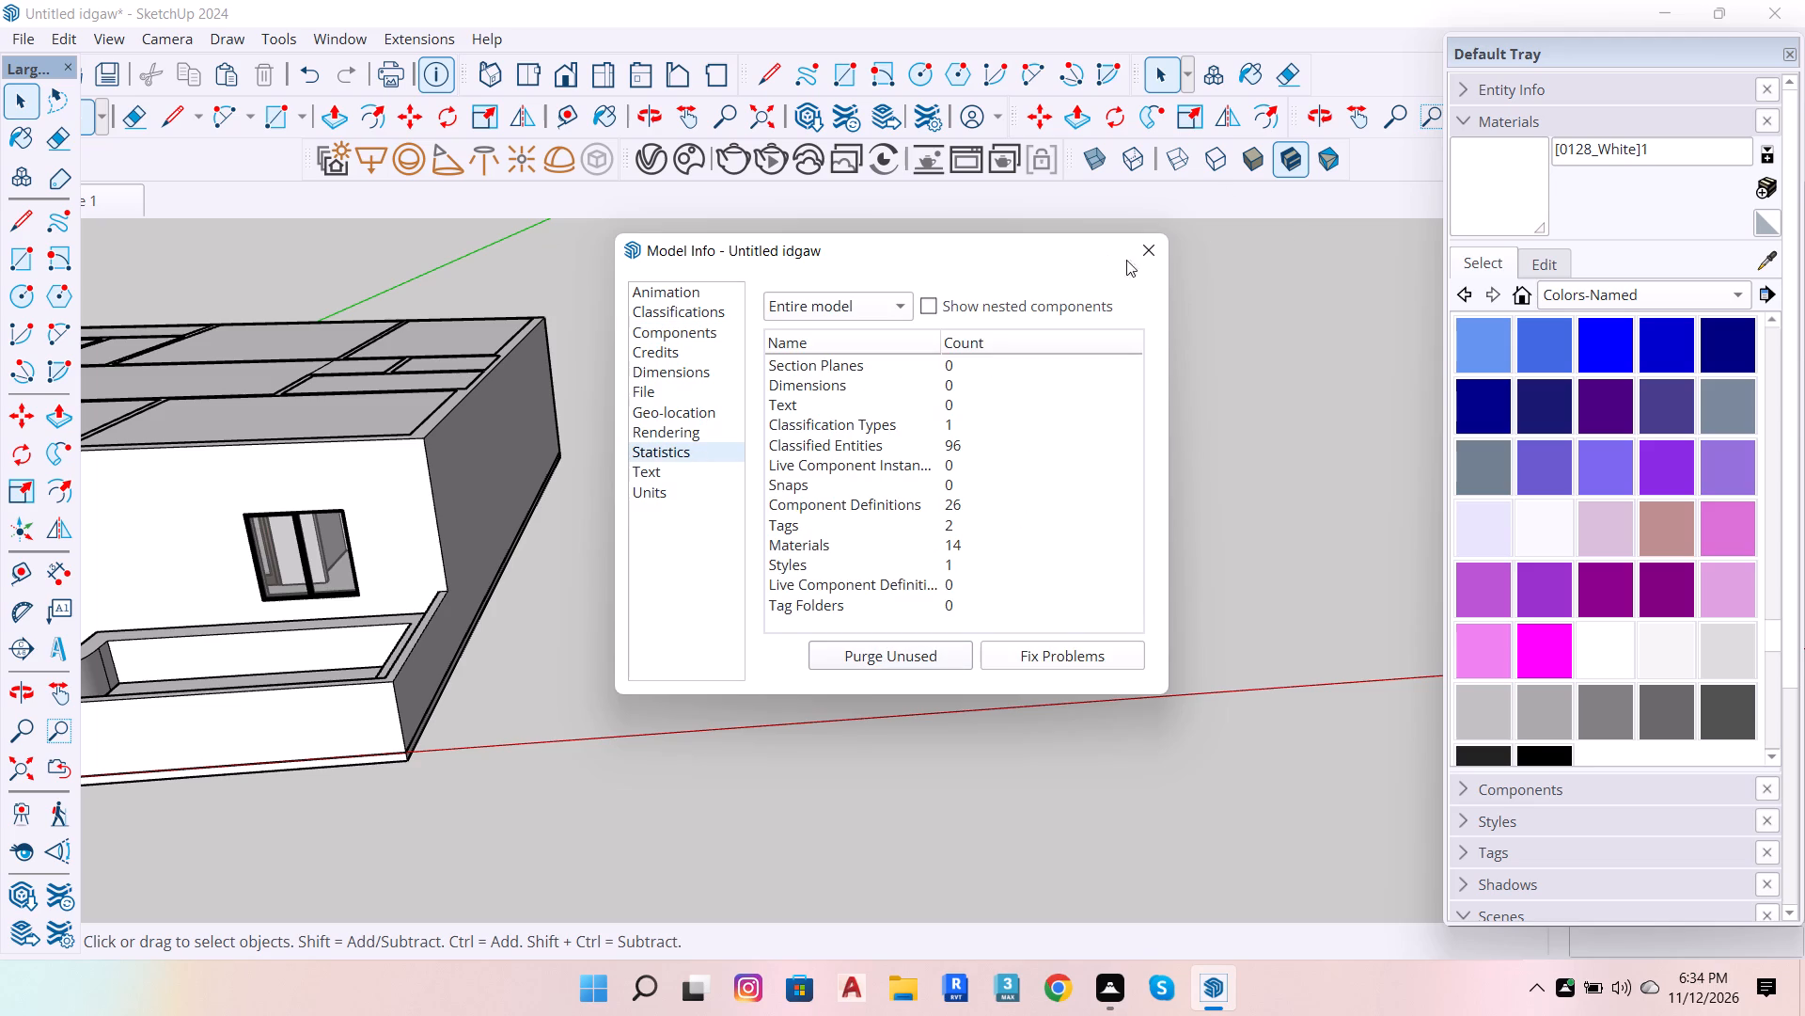
pyautogui.click(1144, 249)
pyautogui.scroll(-7, 1256, 348)
pyautogui.scroll(-6, 1146, 504)
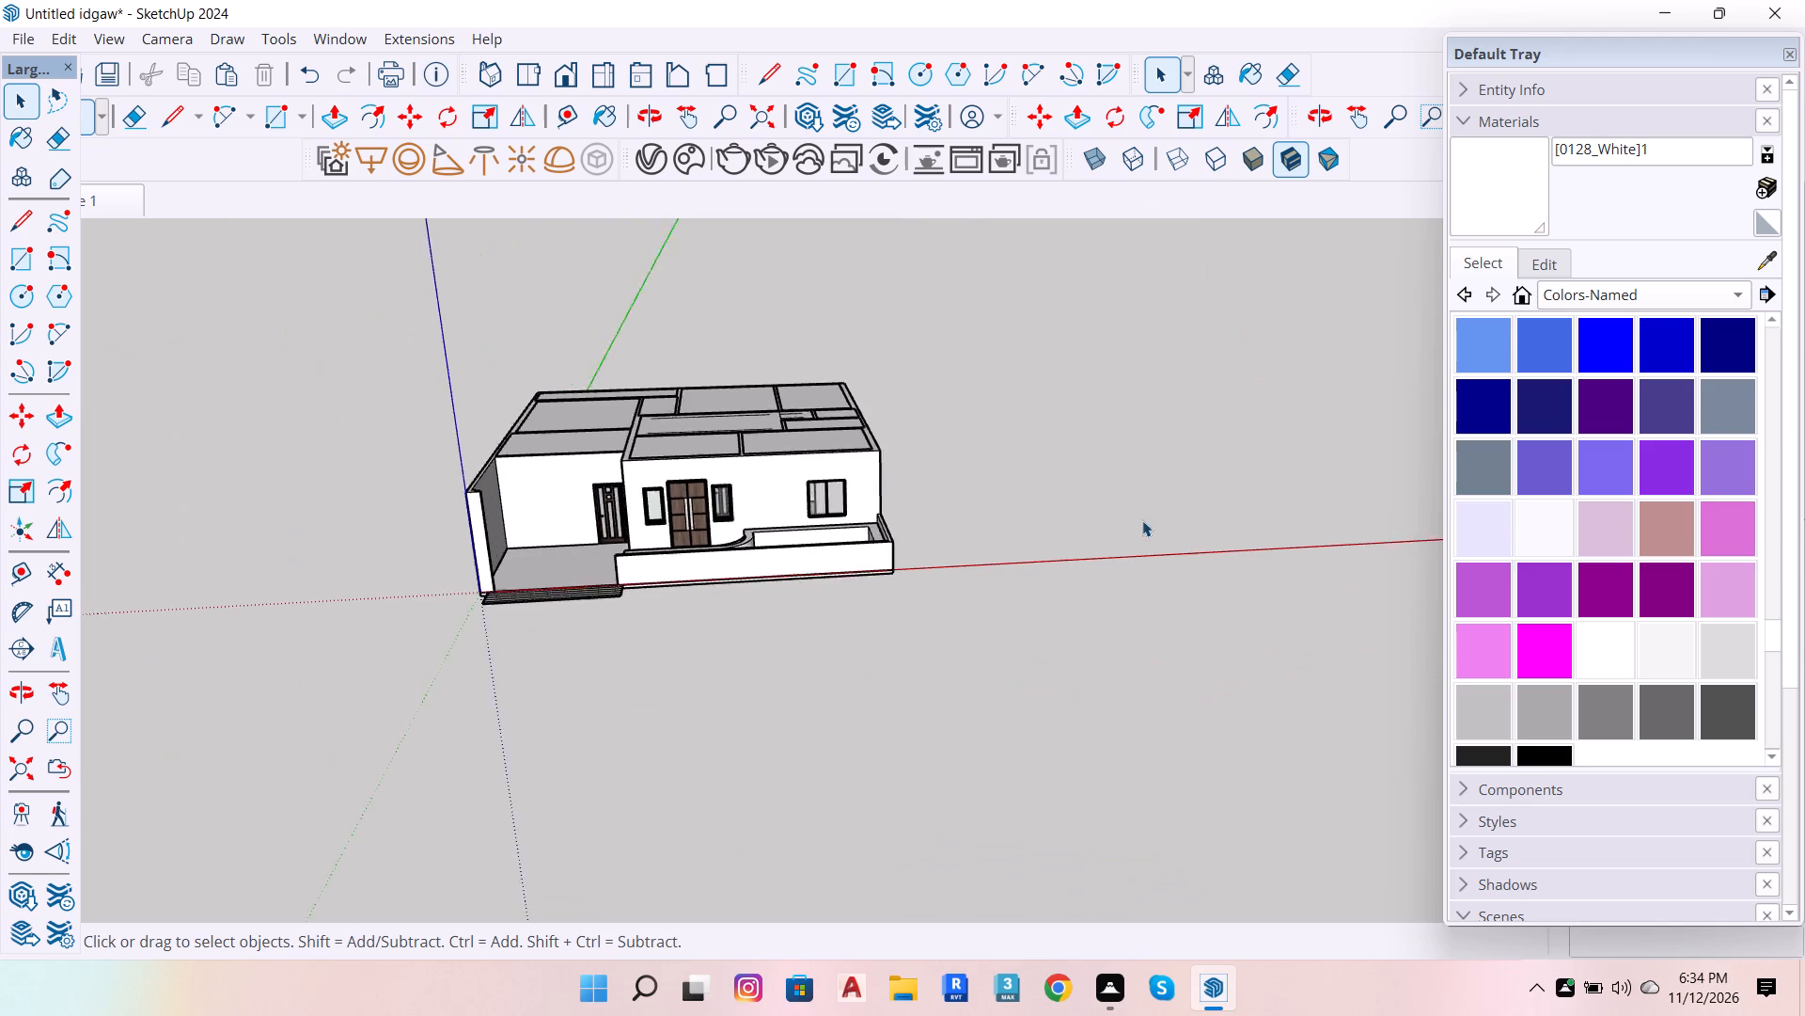
pyautogui.scroll(-1, 1142, 520)
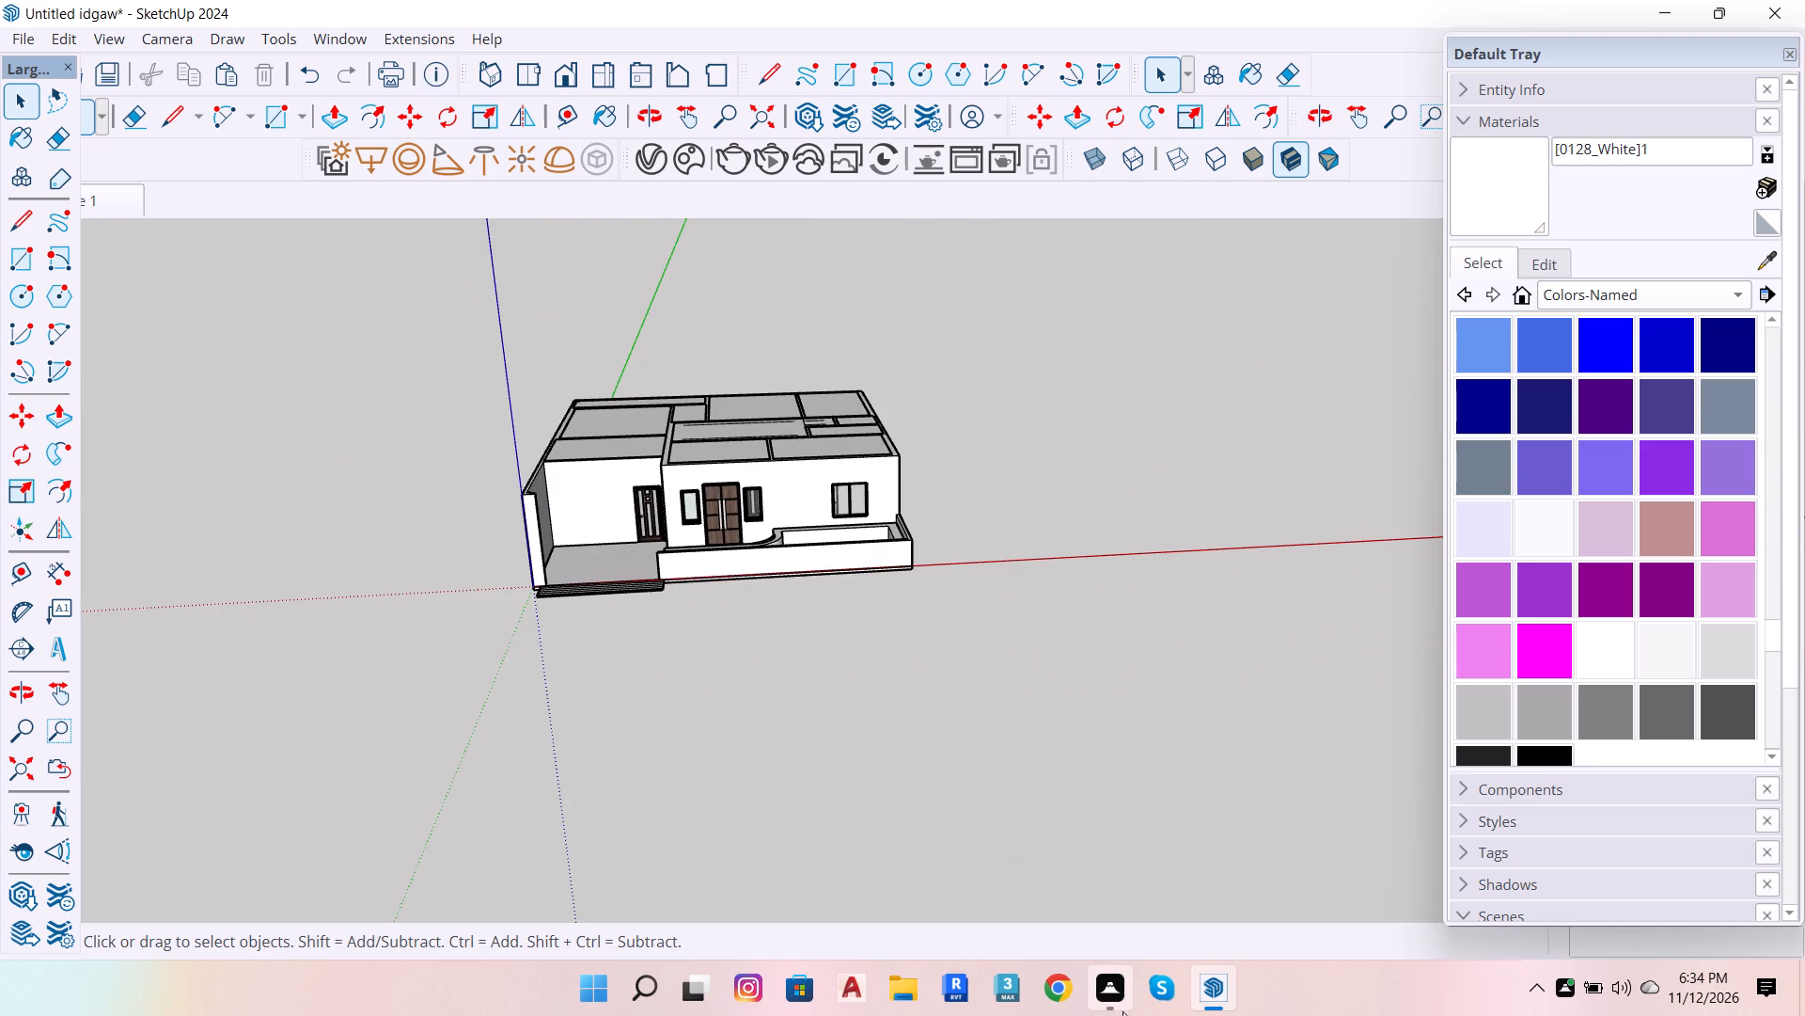
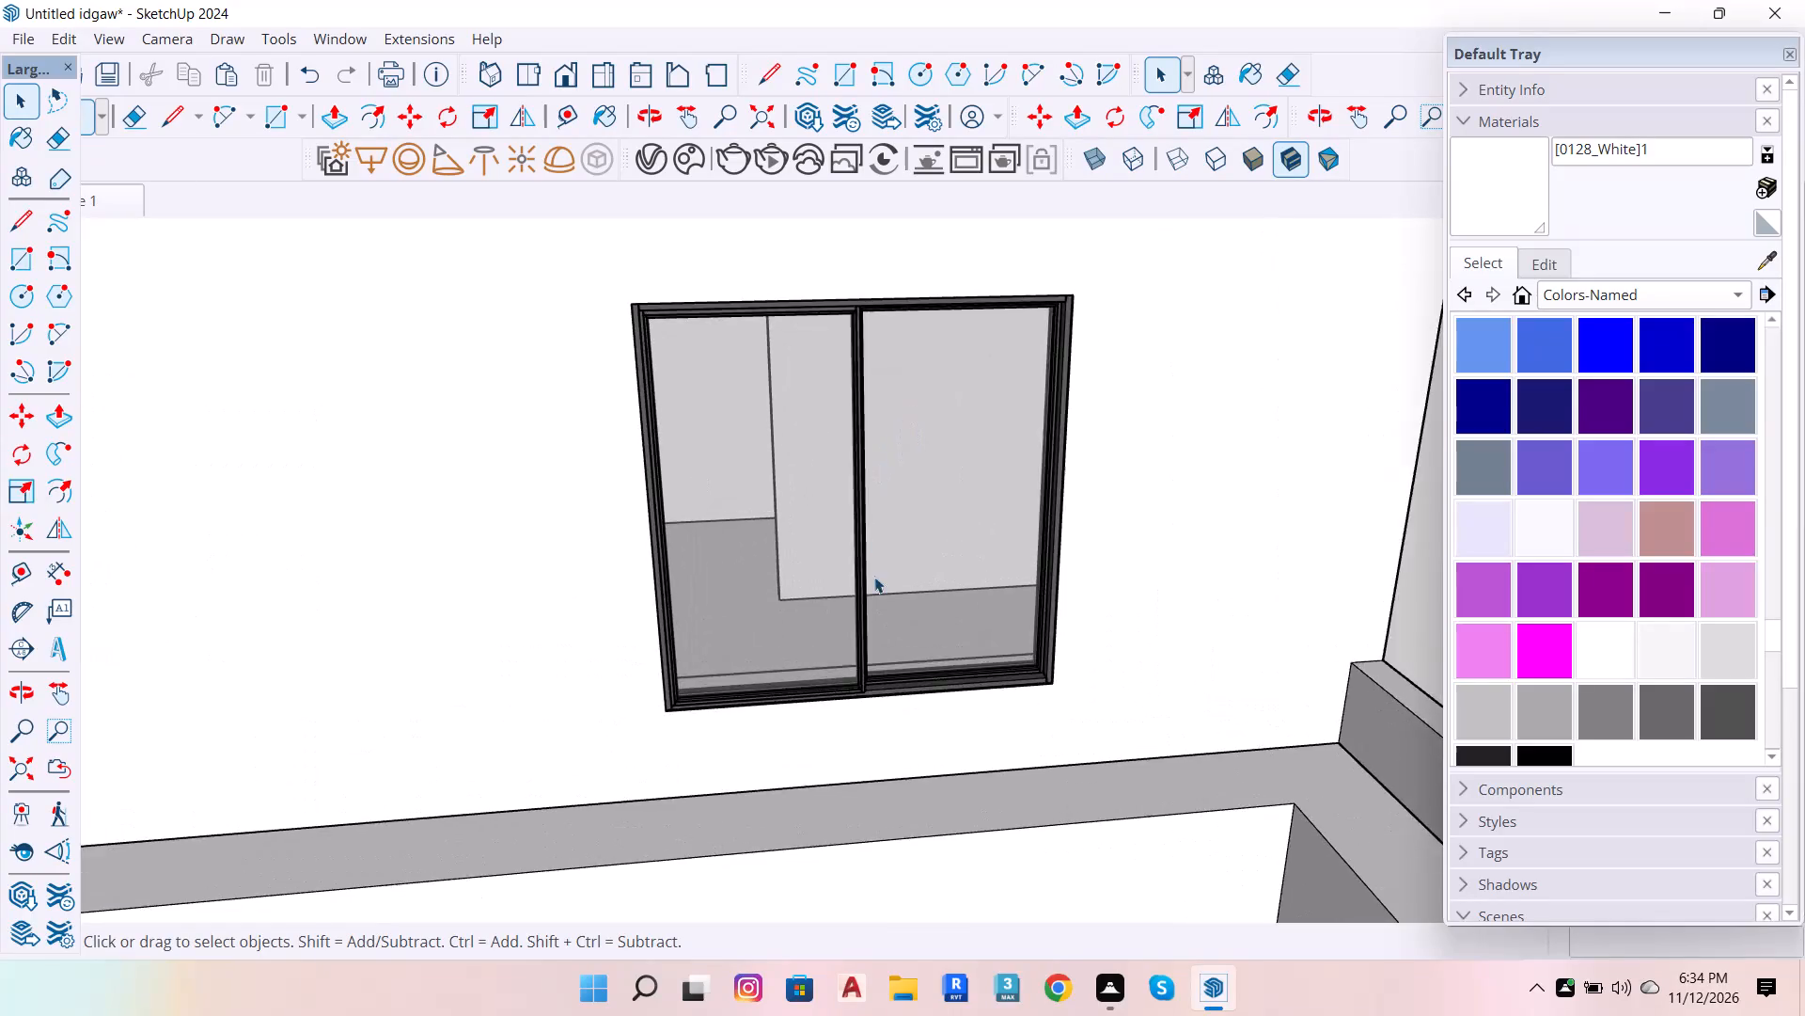
# Examine the sliding window in the front wall and the wall layout across the open top of the house up close.
pyautogui.scroll(7, 890, 627)
pyautogui.scroll(7, 930, 786)
pyautogui.scroll(6, 867, 686)
pyautogui.scroll(6, 545, 766)
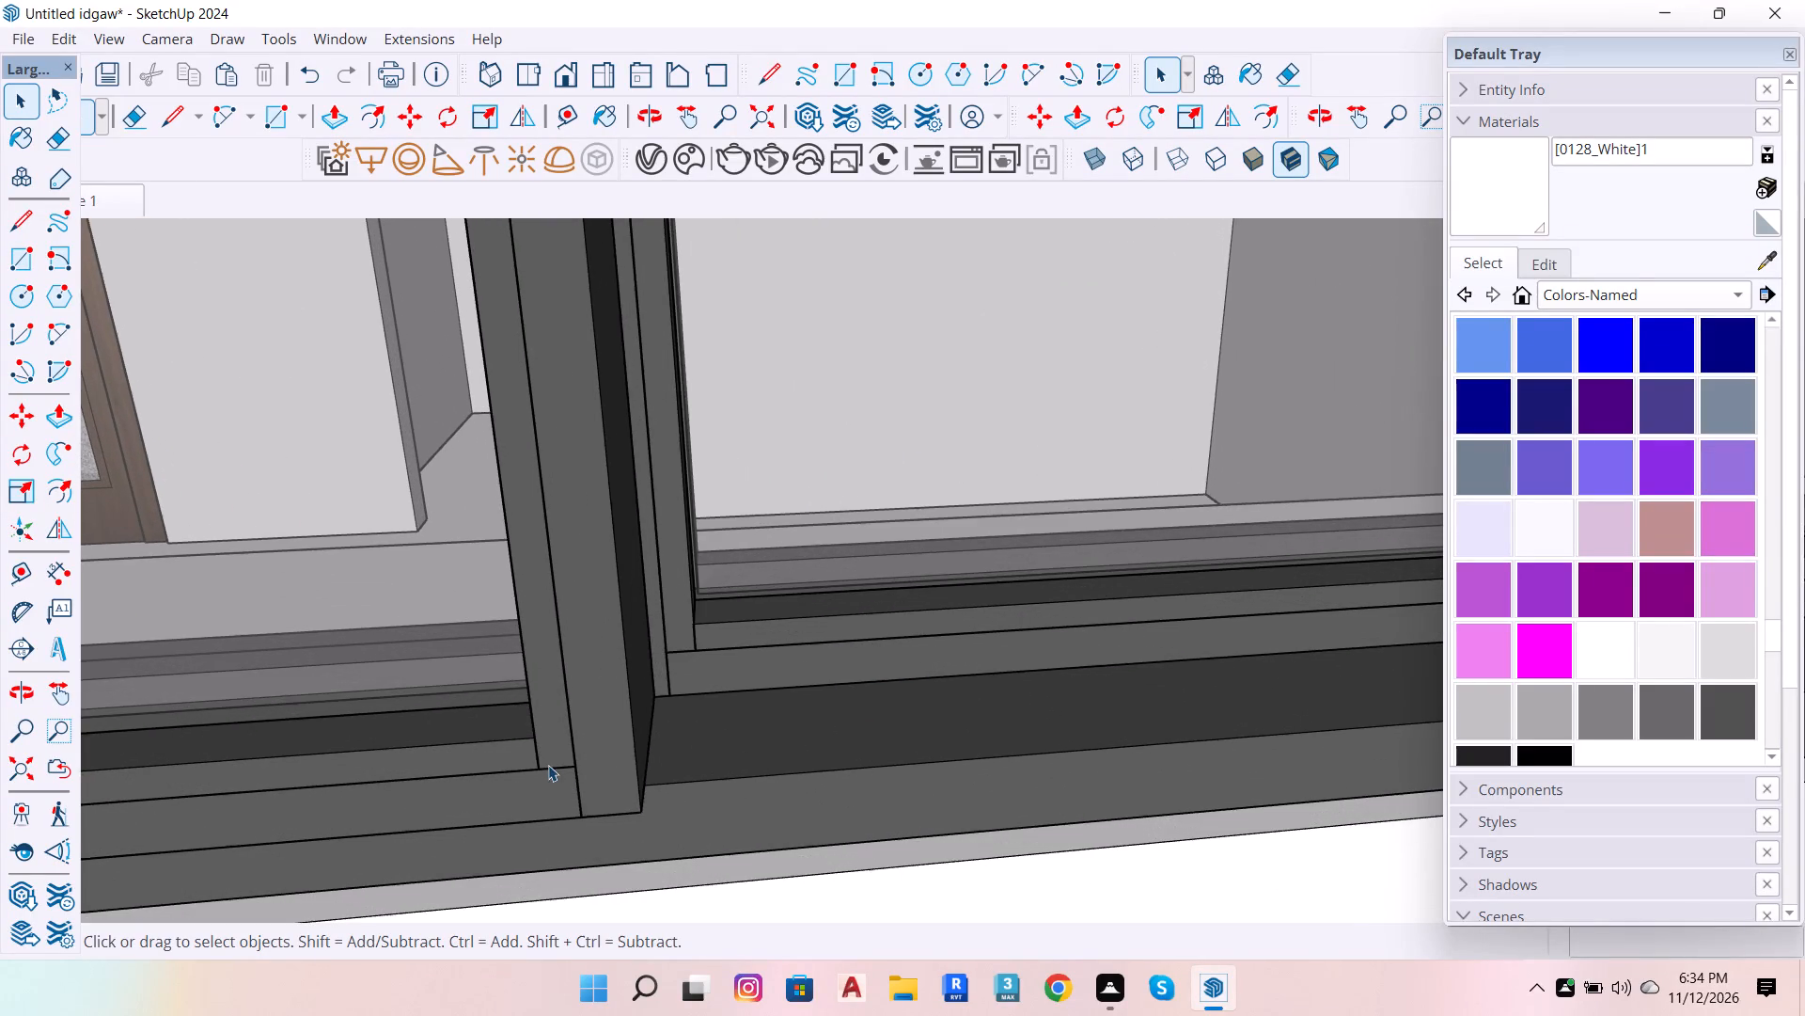
pyautogui.scroll(-13, 551, 764)
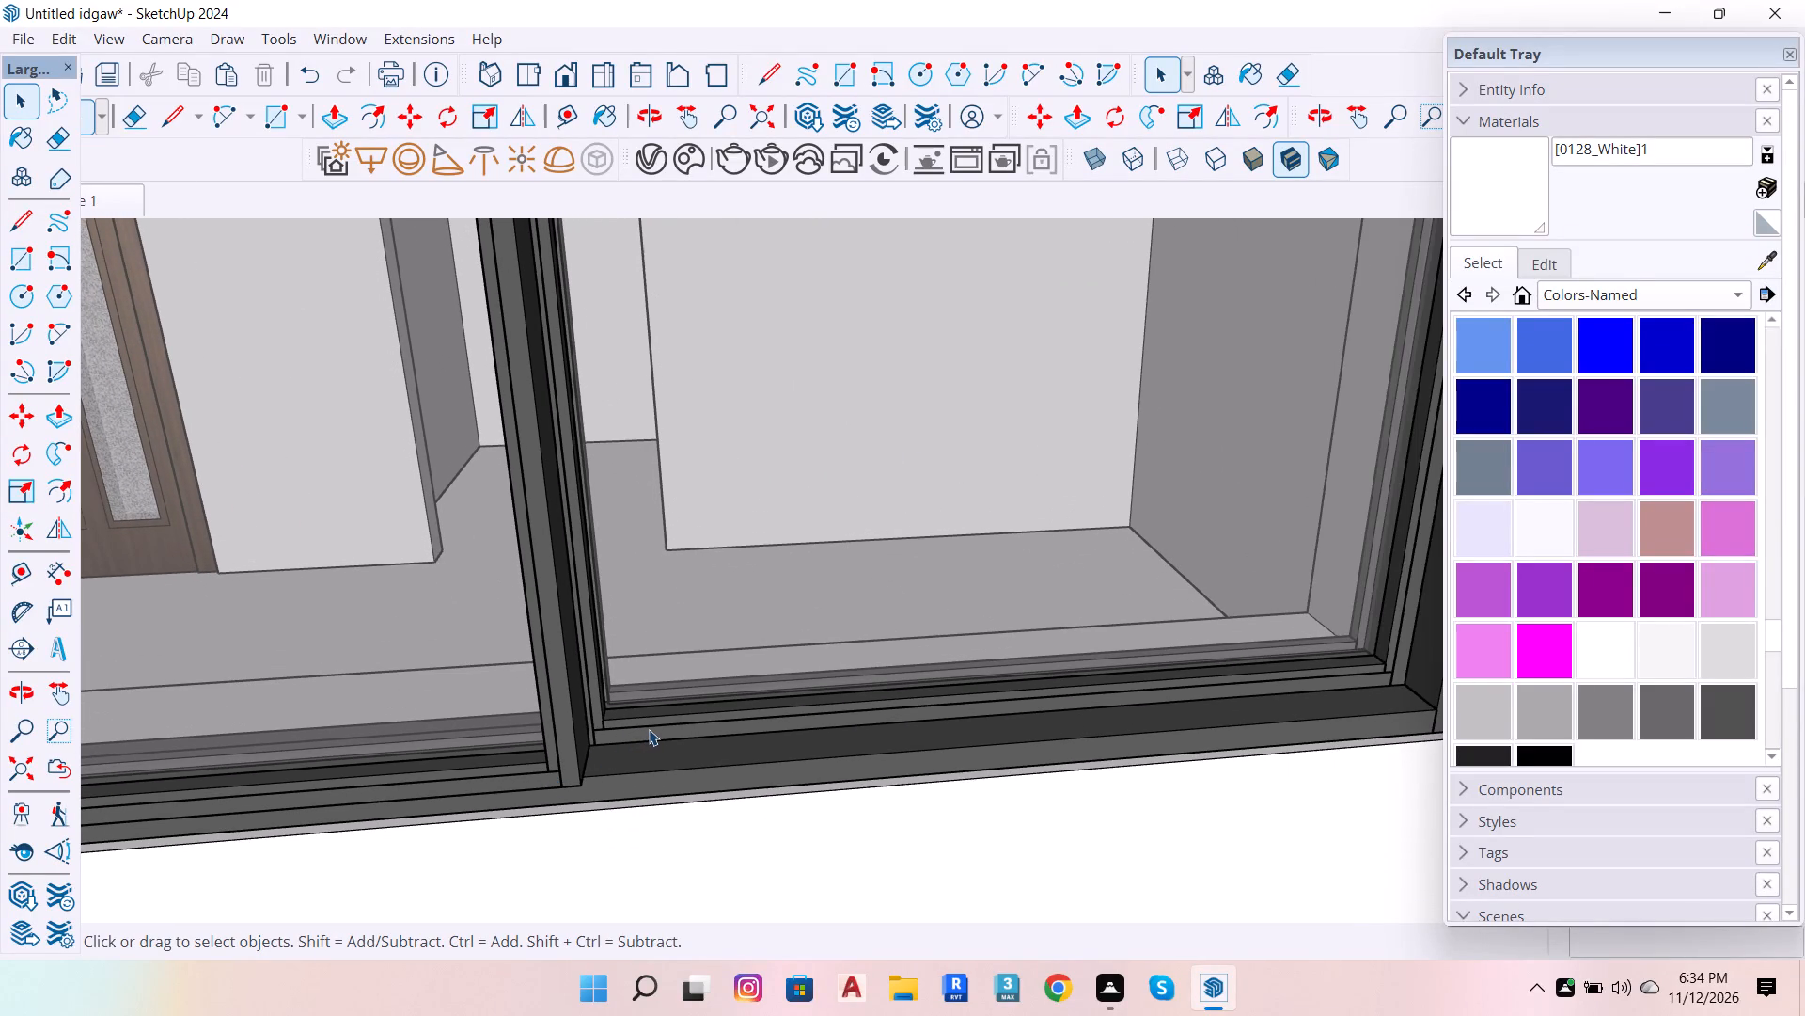
pyautogui.scroll(-7, 651, 726)
pyautogui.scroll(-20, 651, 731)
pyautogui.scroll(-4, 651, 731)
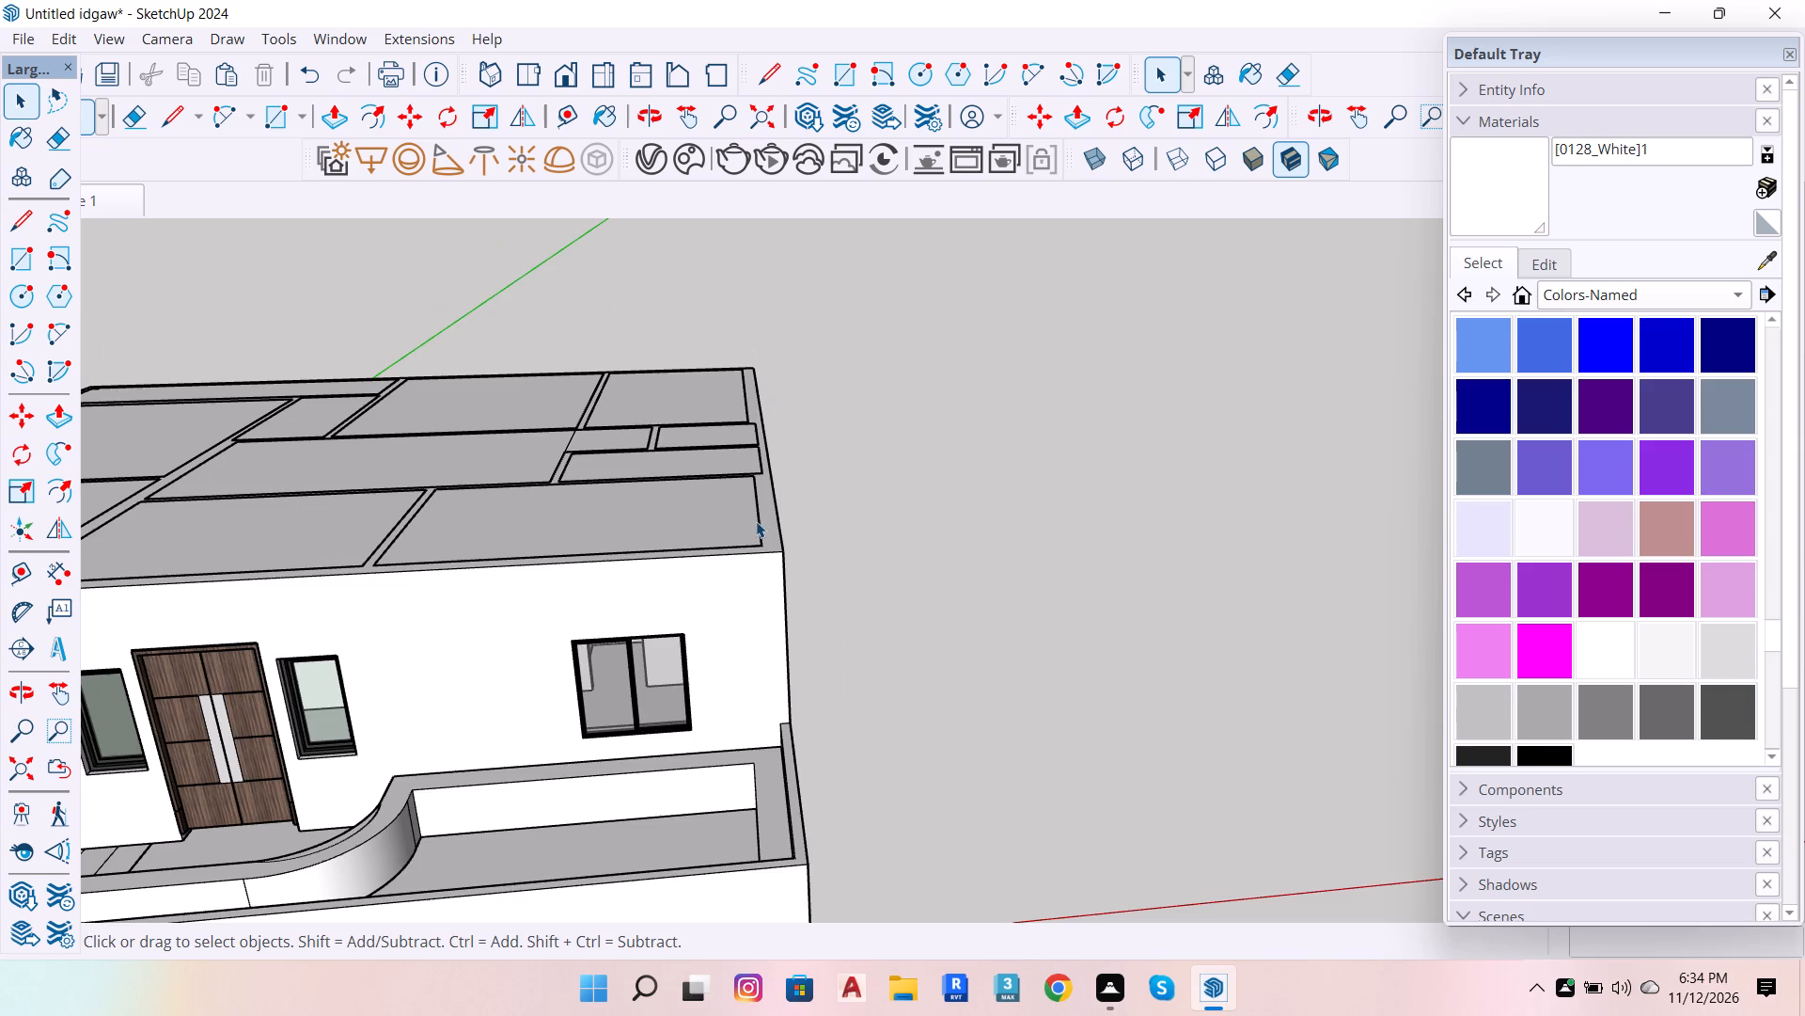
pyautogui.scroll(5, 757, 520)
pyautogui.scroll(12, 769, 355)
pyautogui.scroll(-6, 832, 437)
pyautogui.scroll(-6, 889, 509)
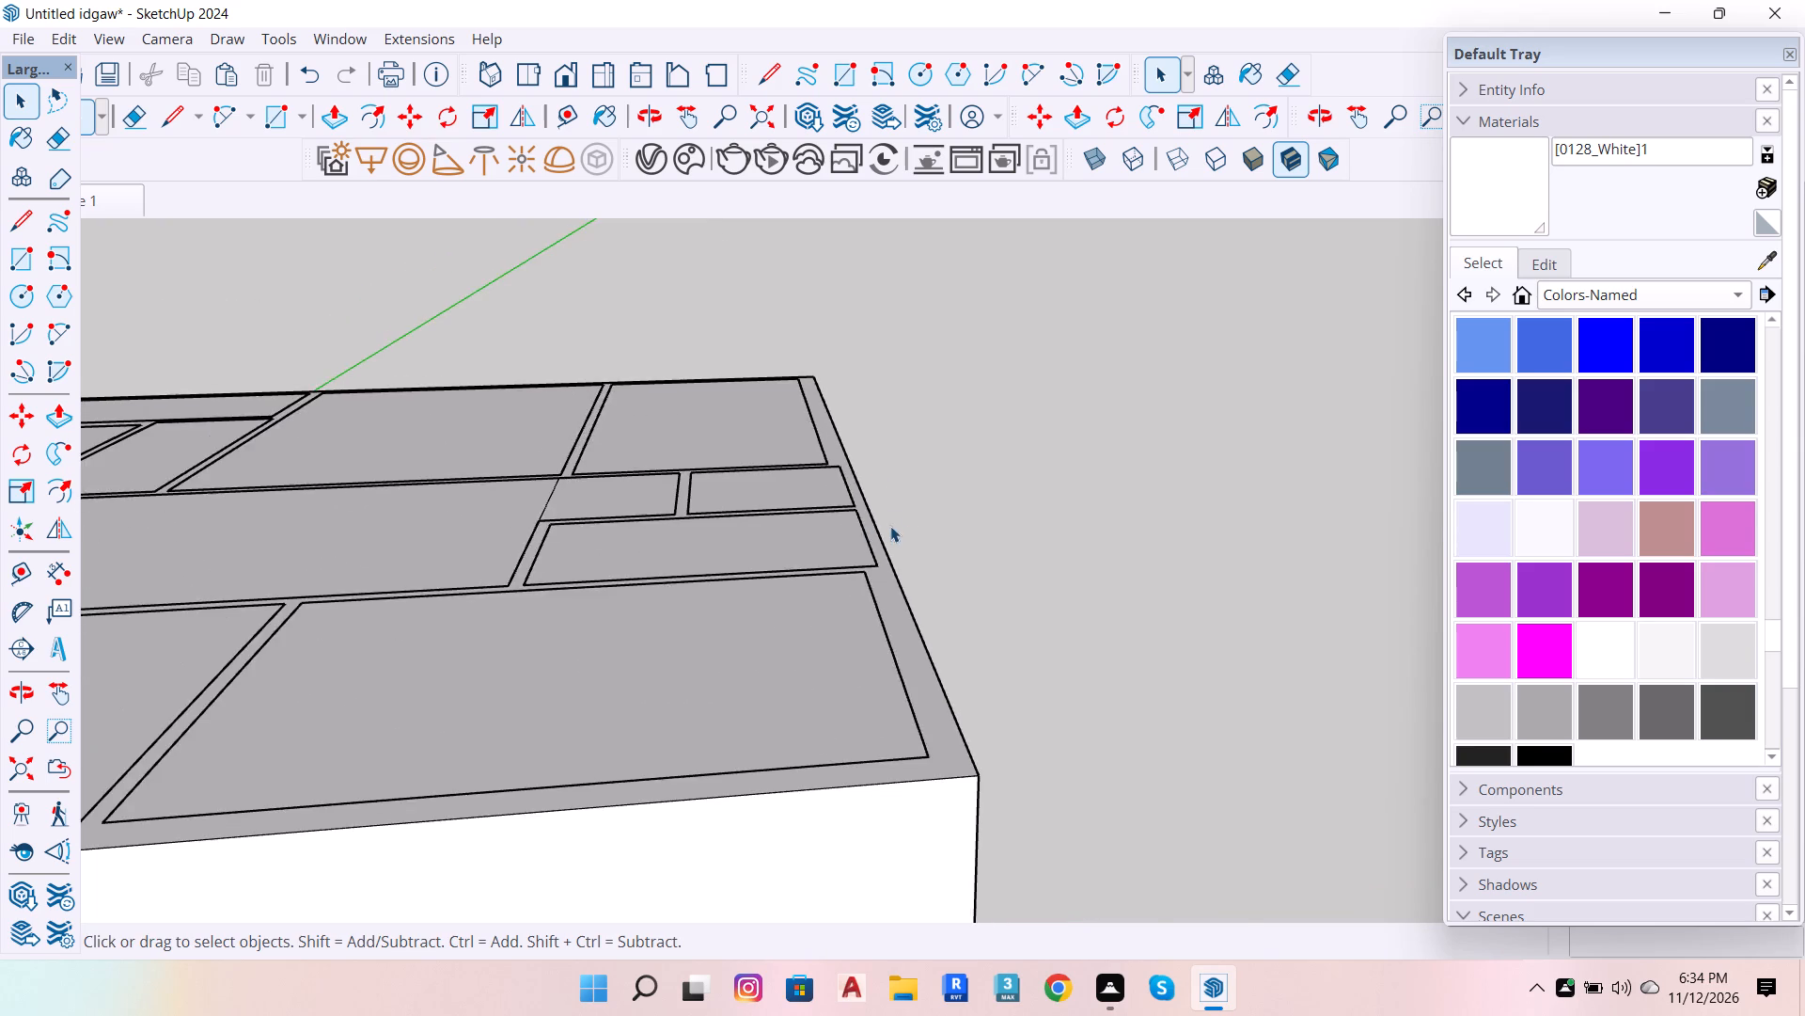
pyautogui.scroll(5, 723, 484)
pyautogui.scroll(-4, 770, 469)
pyautogui.scroll(5, 865, 451)
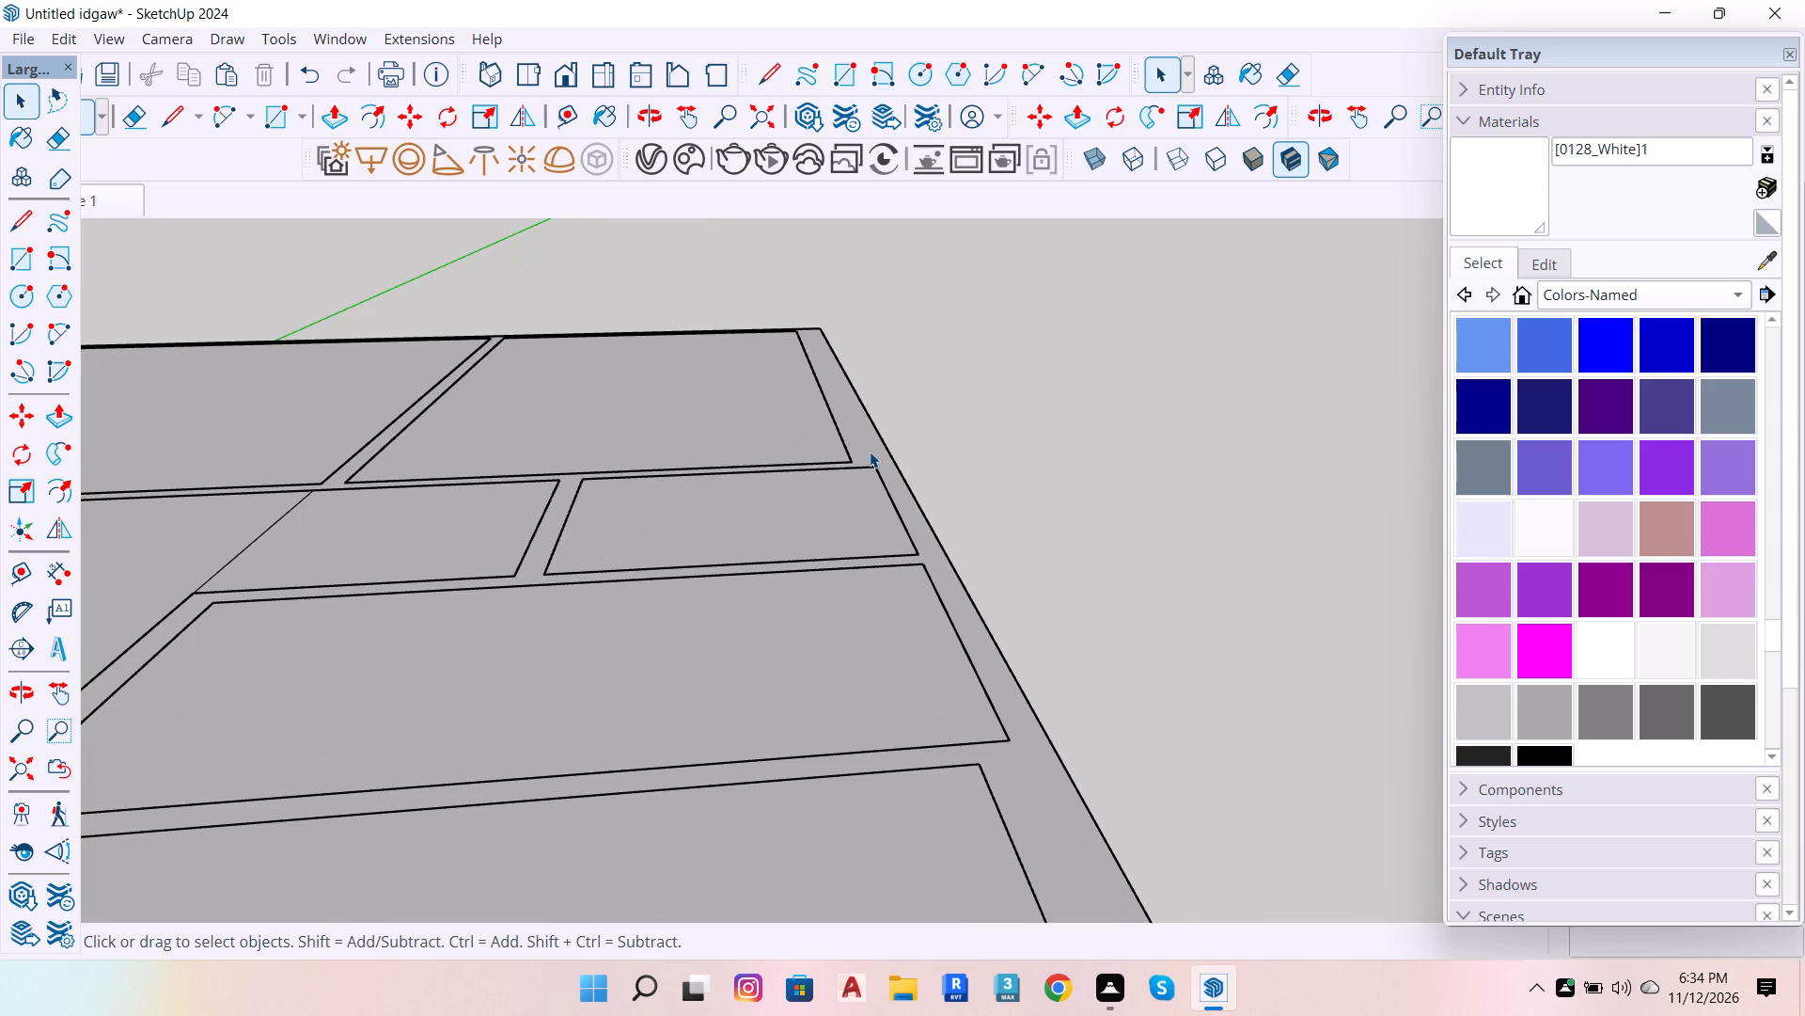
pyautogui.scroll(-12, 939, 582)
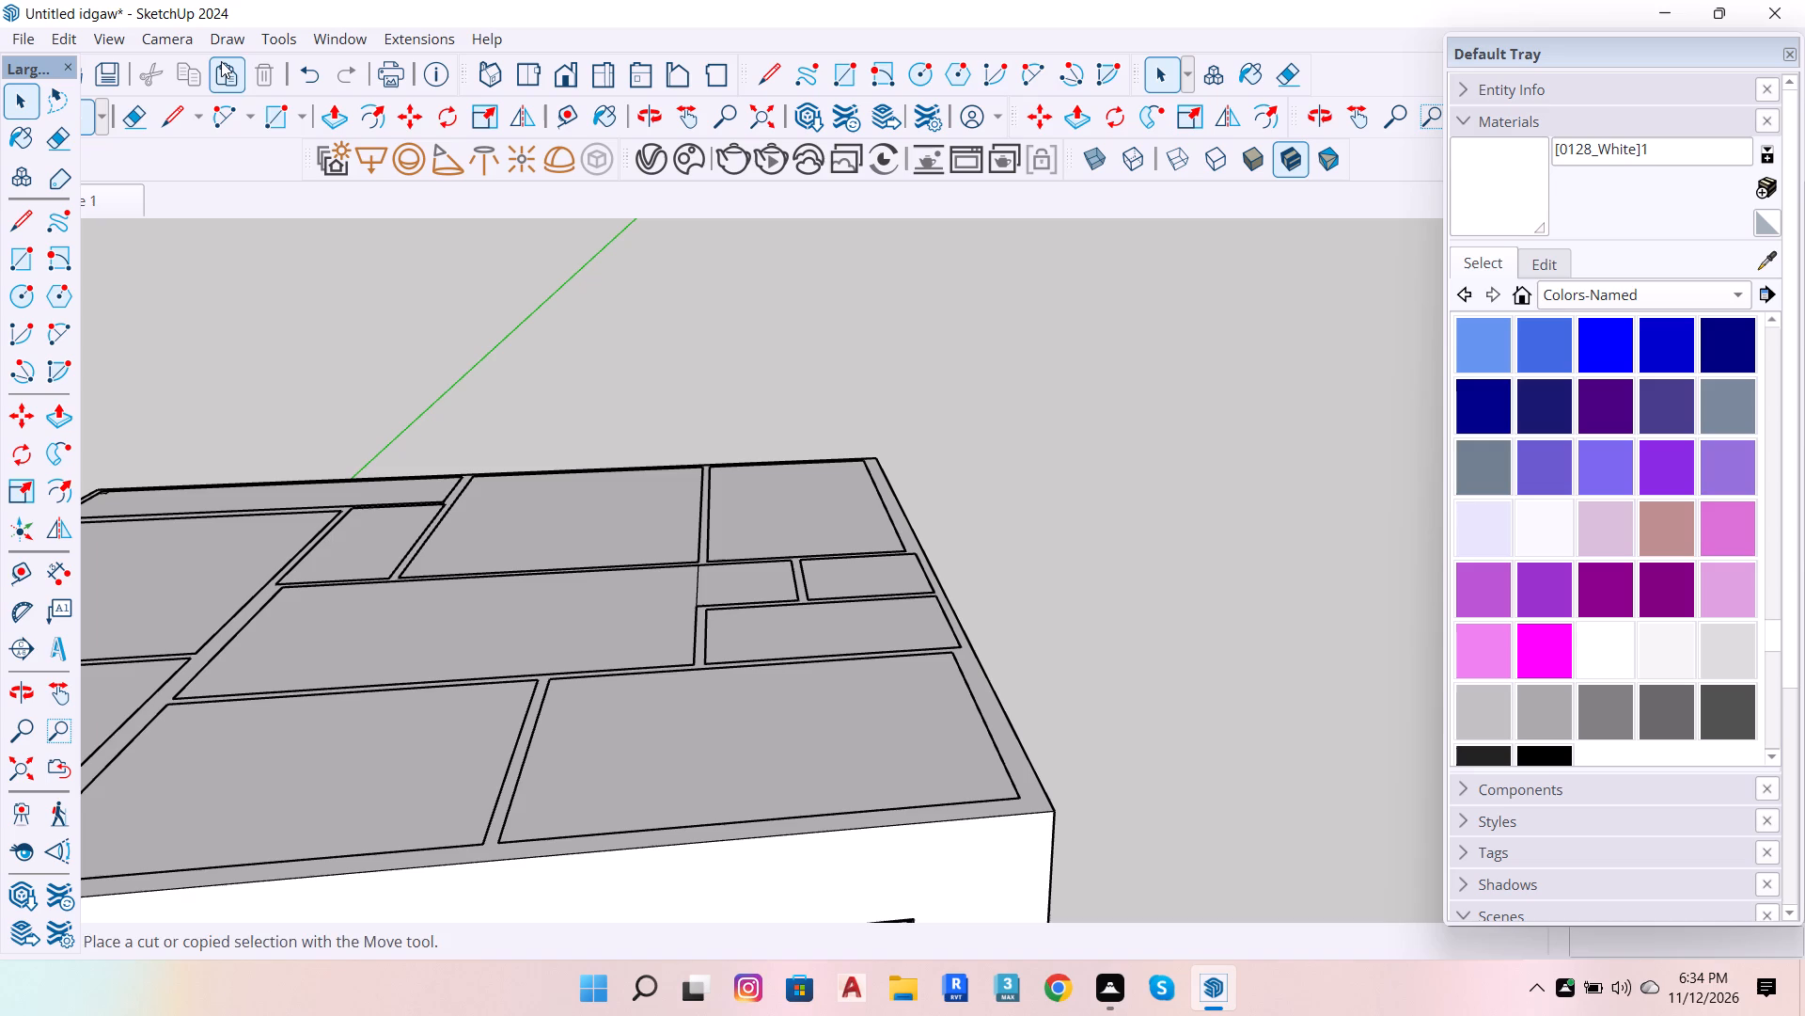
# Inspect the house in the standard front, isometric, side, back and bottom views, including its underside from an angle.
pyautogui.click(573, 77)
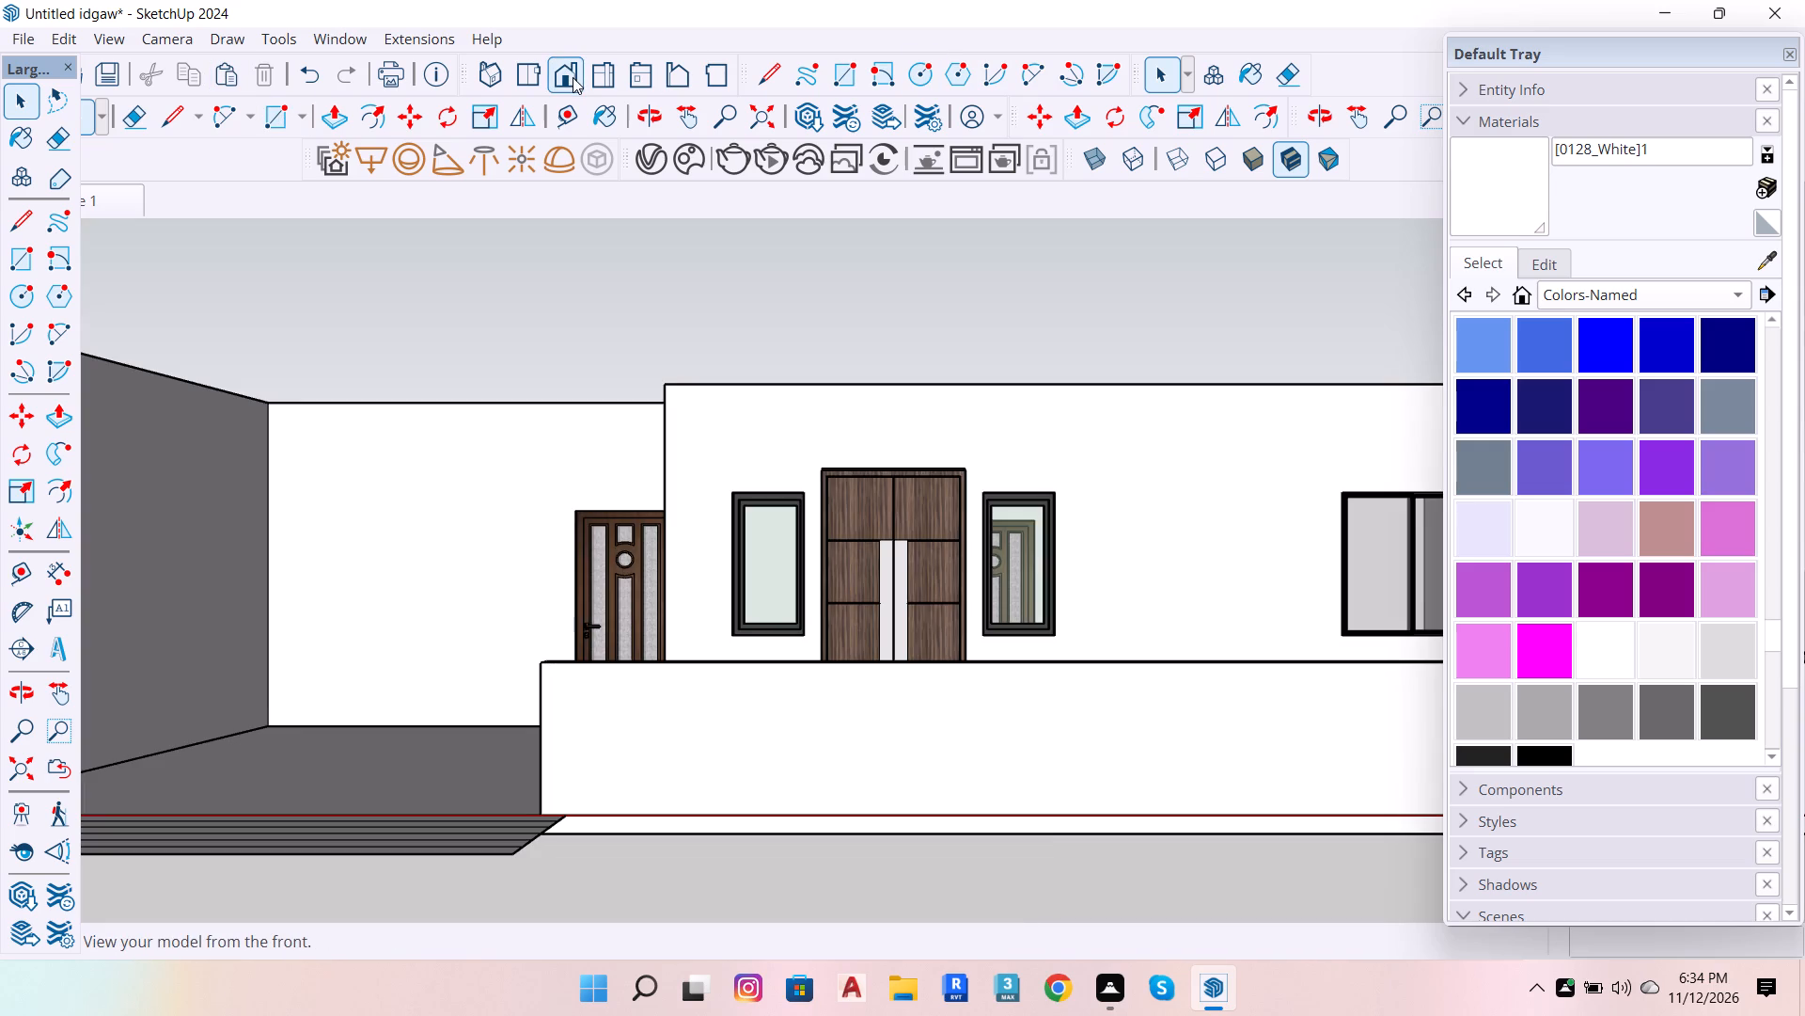
pyautogui.click(498, 71)
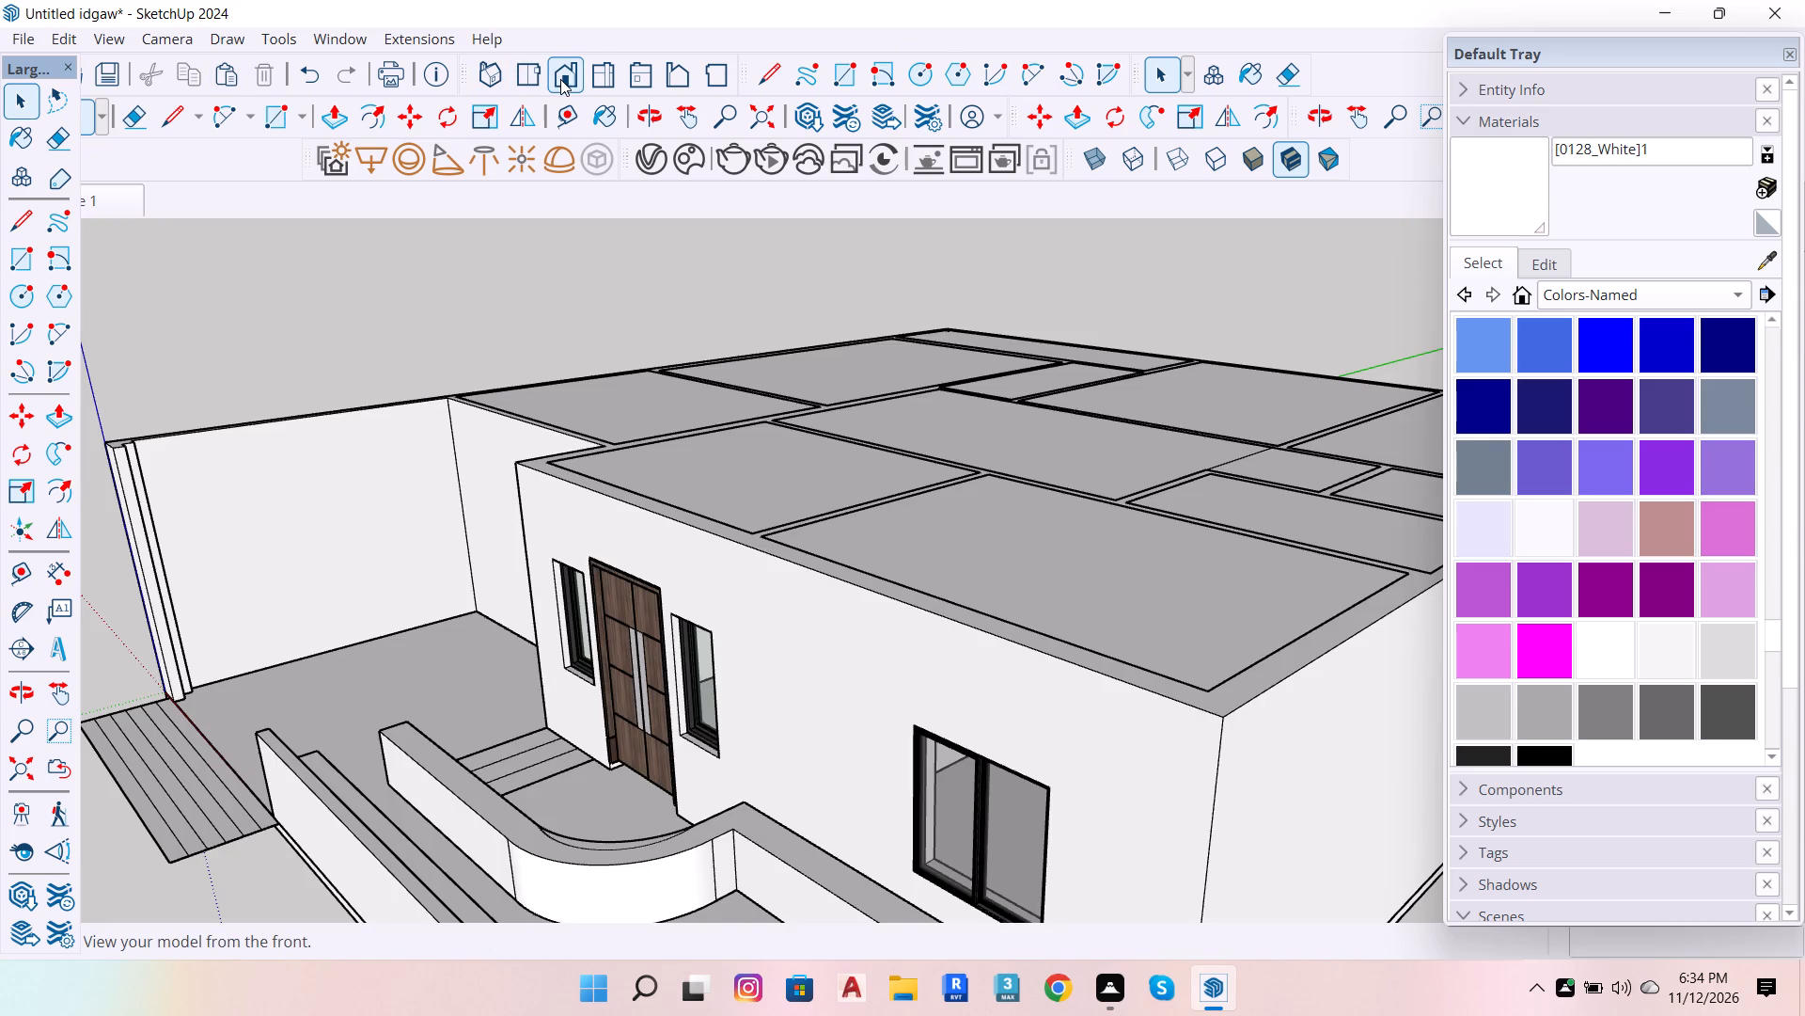
pyautogui.click(588, 72)
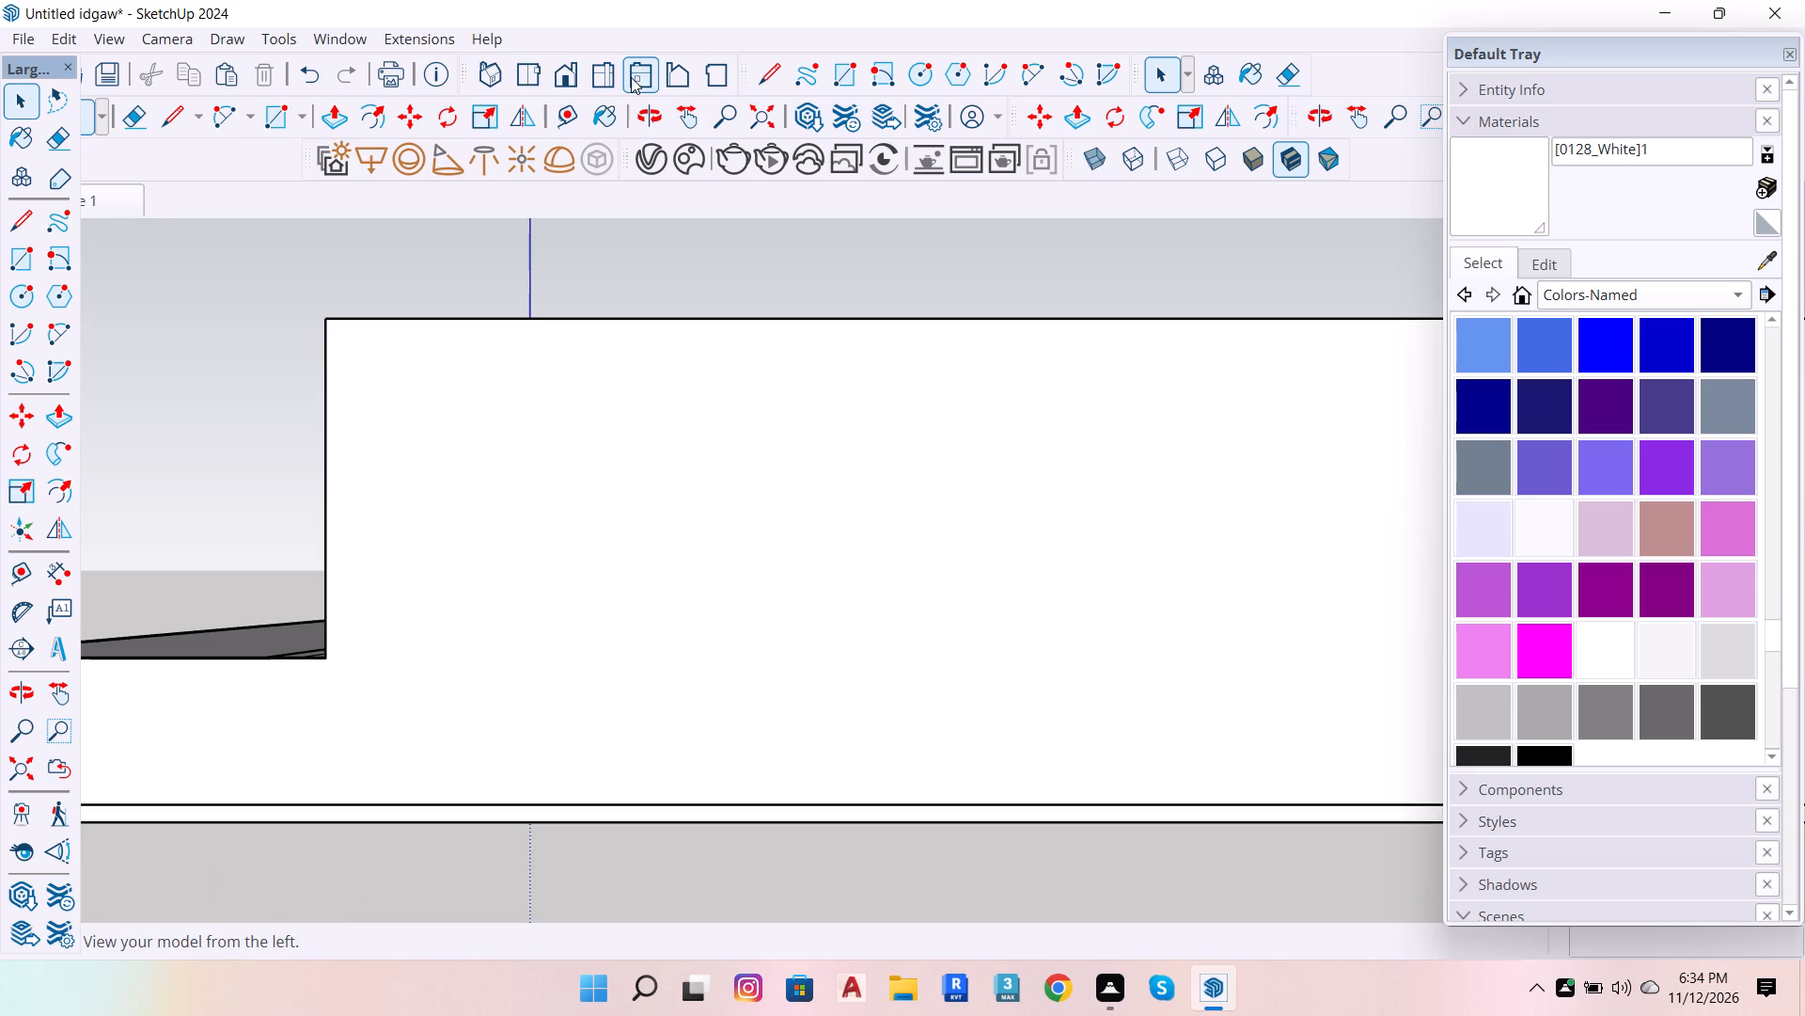
pyautogui.click(637, 76)
pyautogui.click(662, 74)
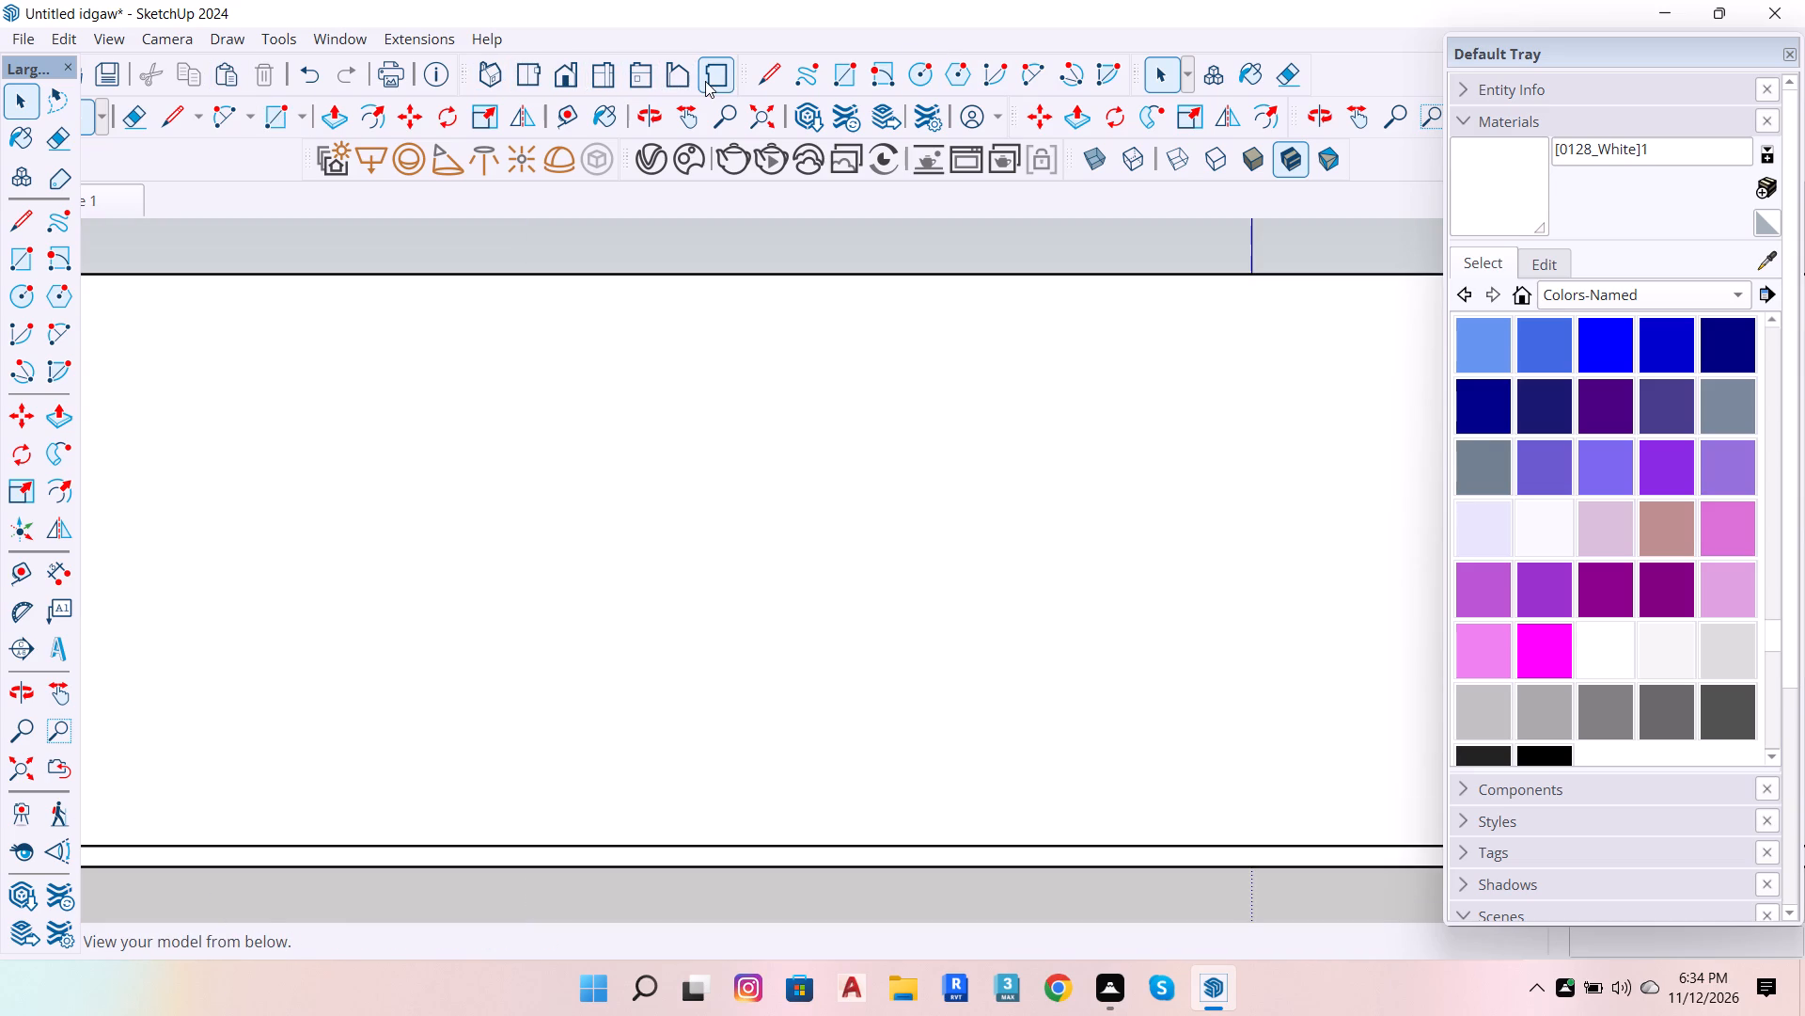
pyautogui.click(705, 81)
pyautogui.scroll(-6, 665, 237)
pyautogui.scroll(-11, 698, 376)
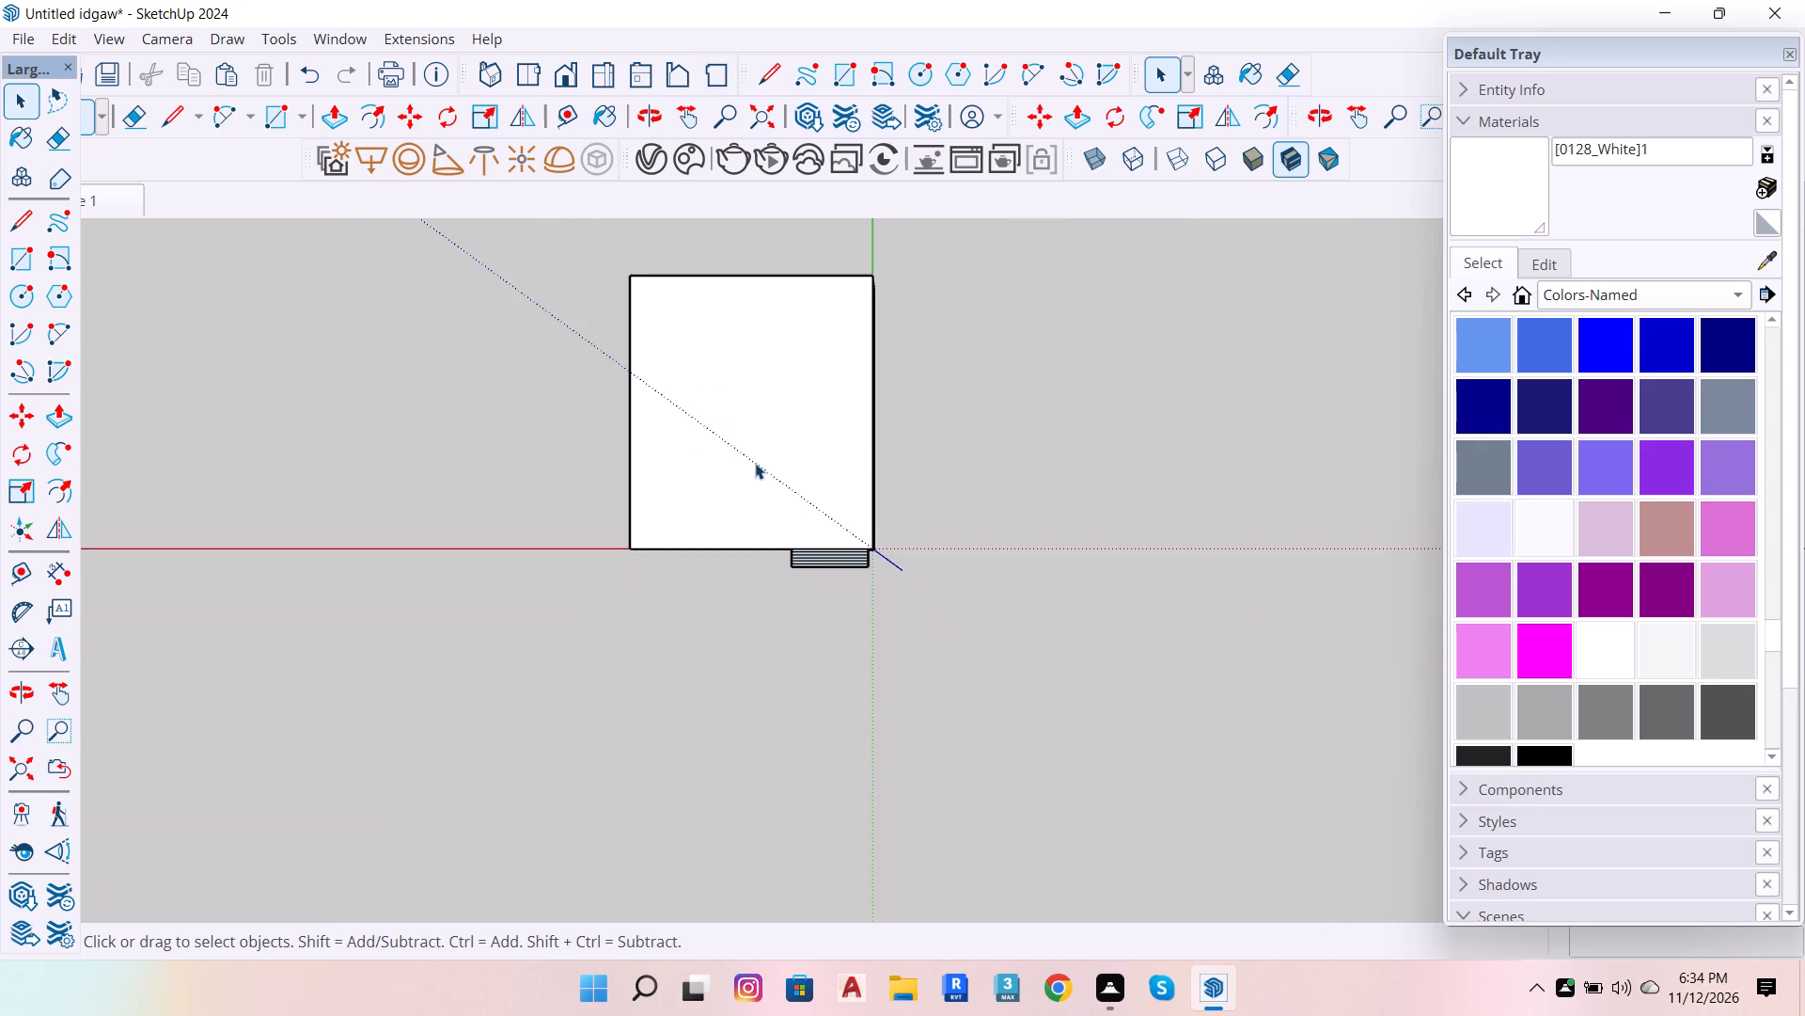
pyautogui.scroll(3, 790, 509)
pyautogui.moveTo(789, 498); pyautogui.dragTo(789, 461)
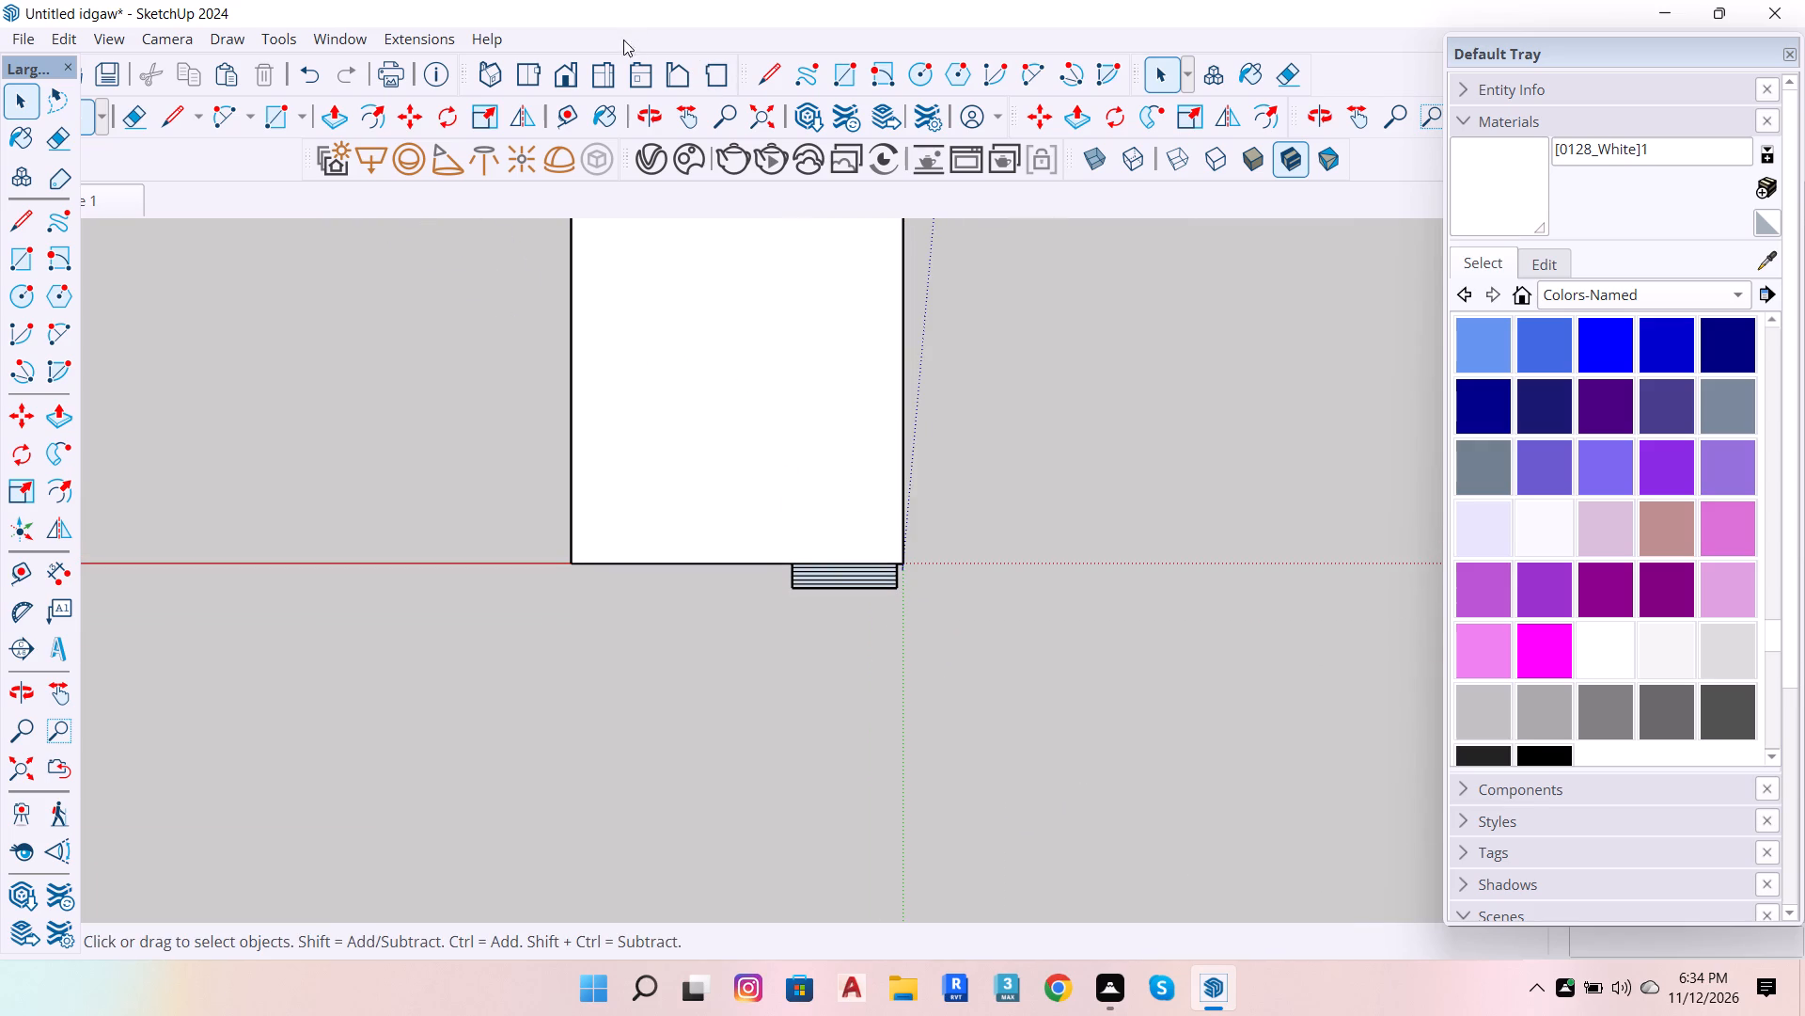
pyautogui.click(657, 127)
pyautogui.moveTo(758, 414); pyautogui.dragTo(818, 211)
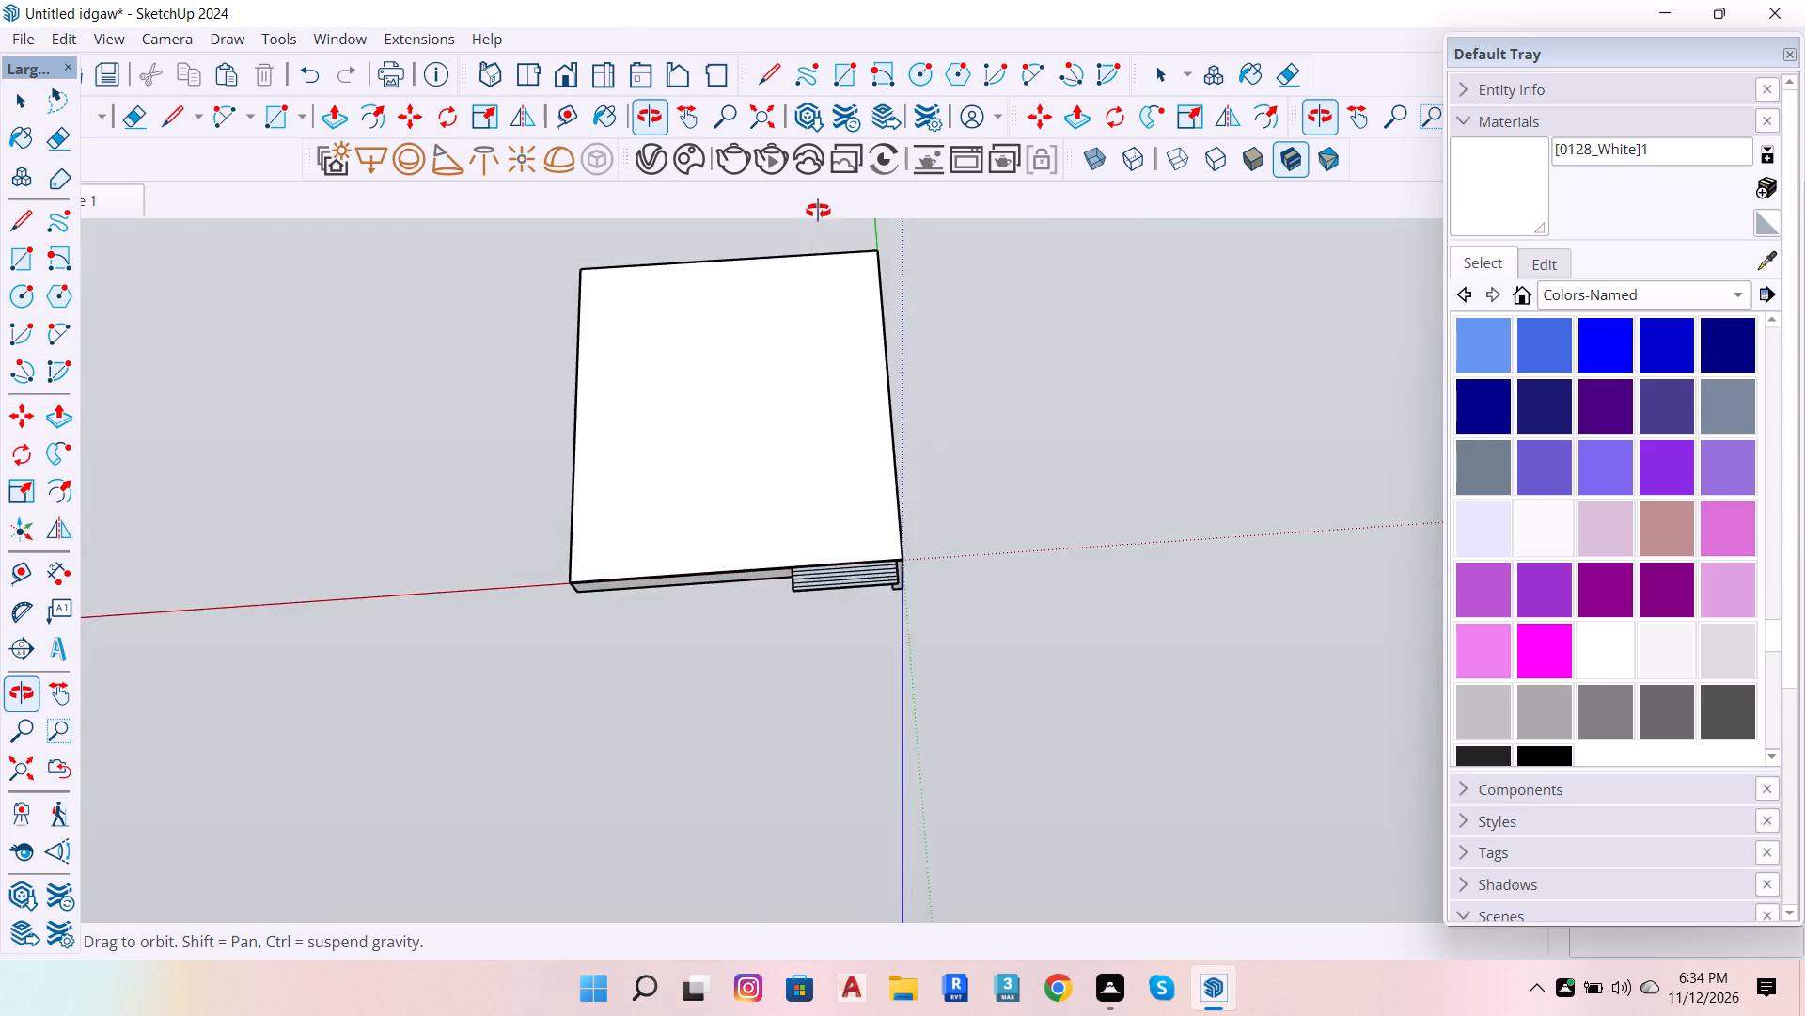
pyautogui.moveTo(818, 211); pyautogui.dragTo(863, 220)
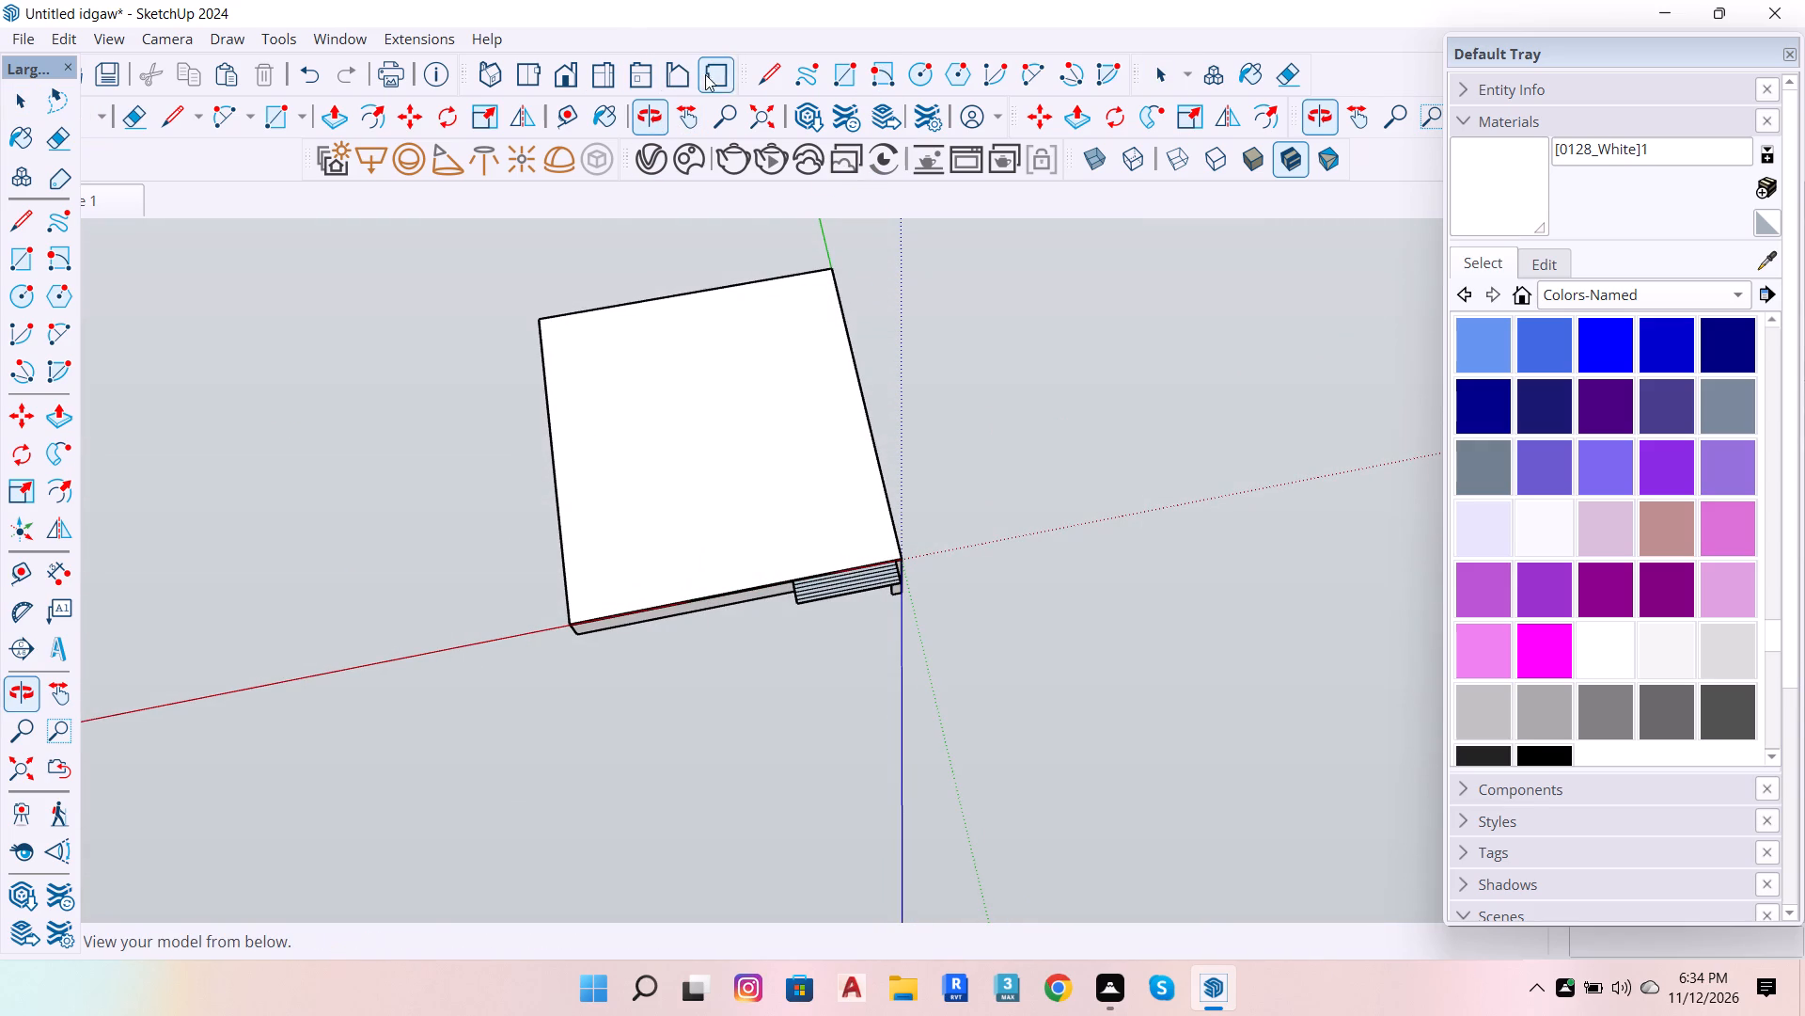
pyautogui.click(722, 79)
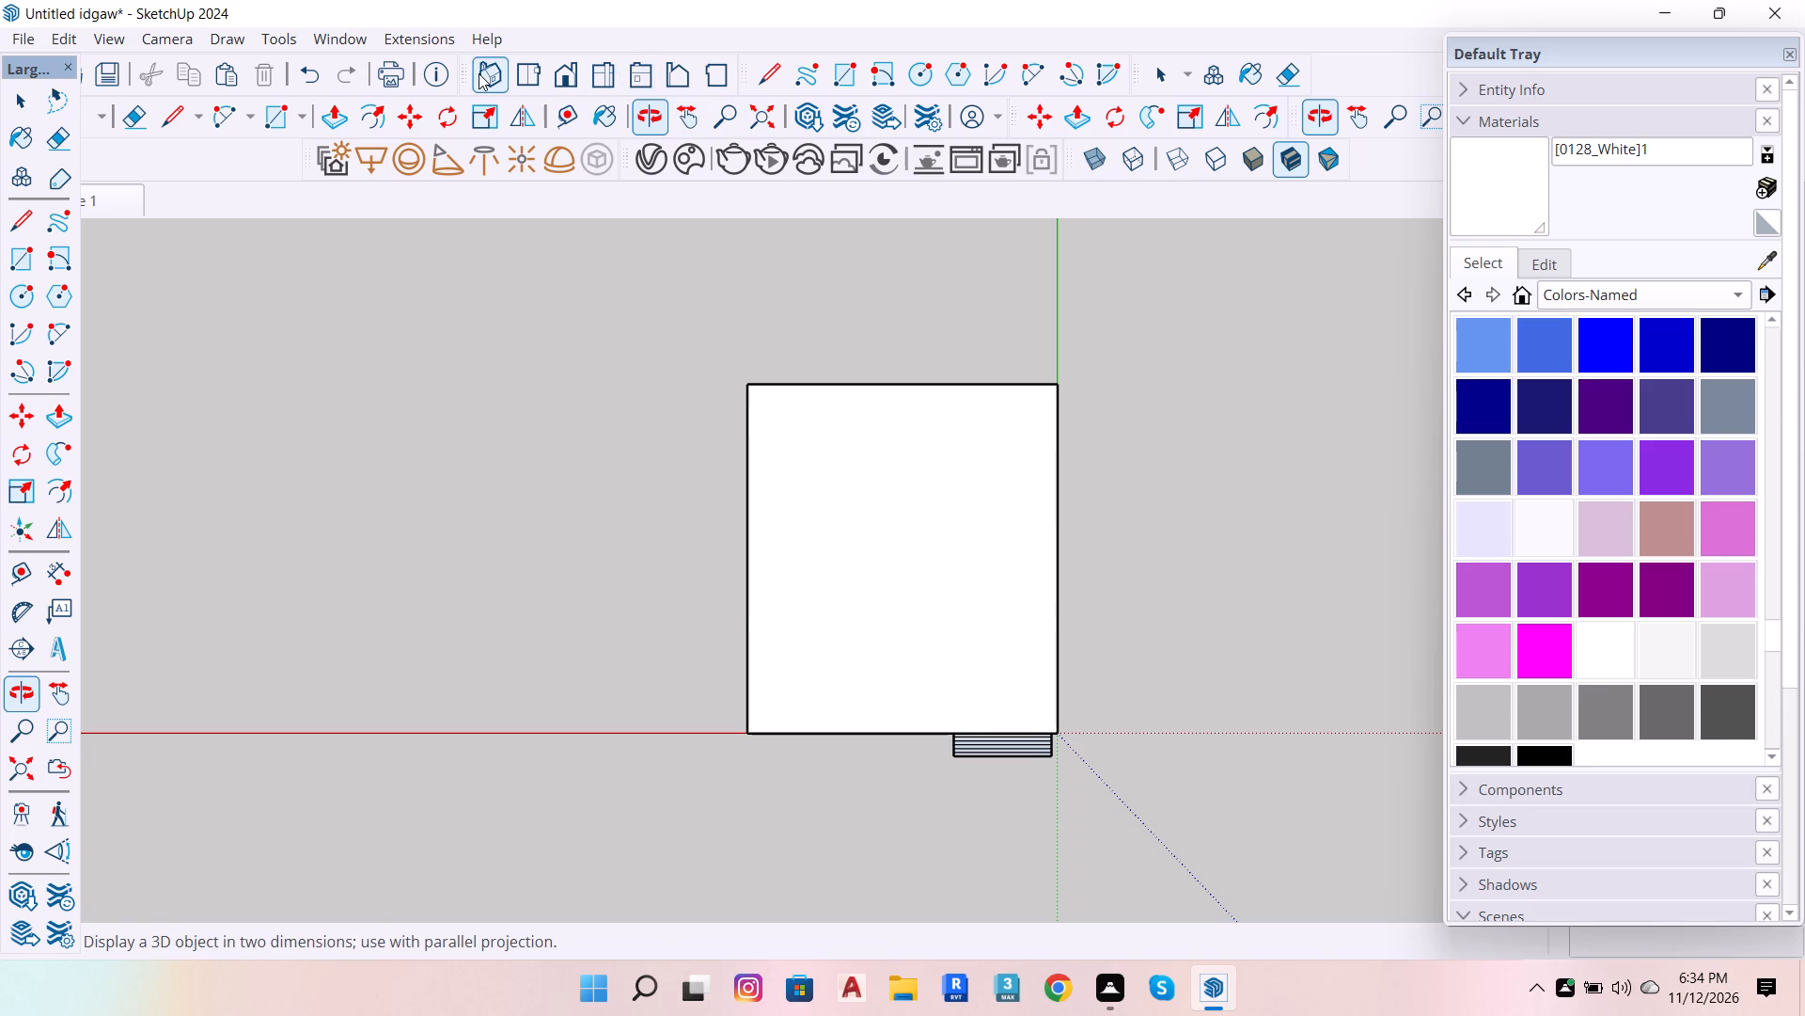
# Compare the whole house in the isometric, top, front, right and back standard views, finishing with the top view.
pyautogui.click(479, 73)
pyautogui.click(537, 71)
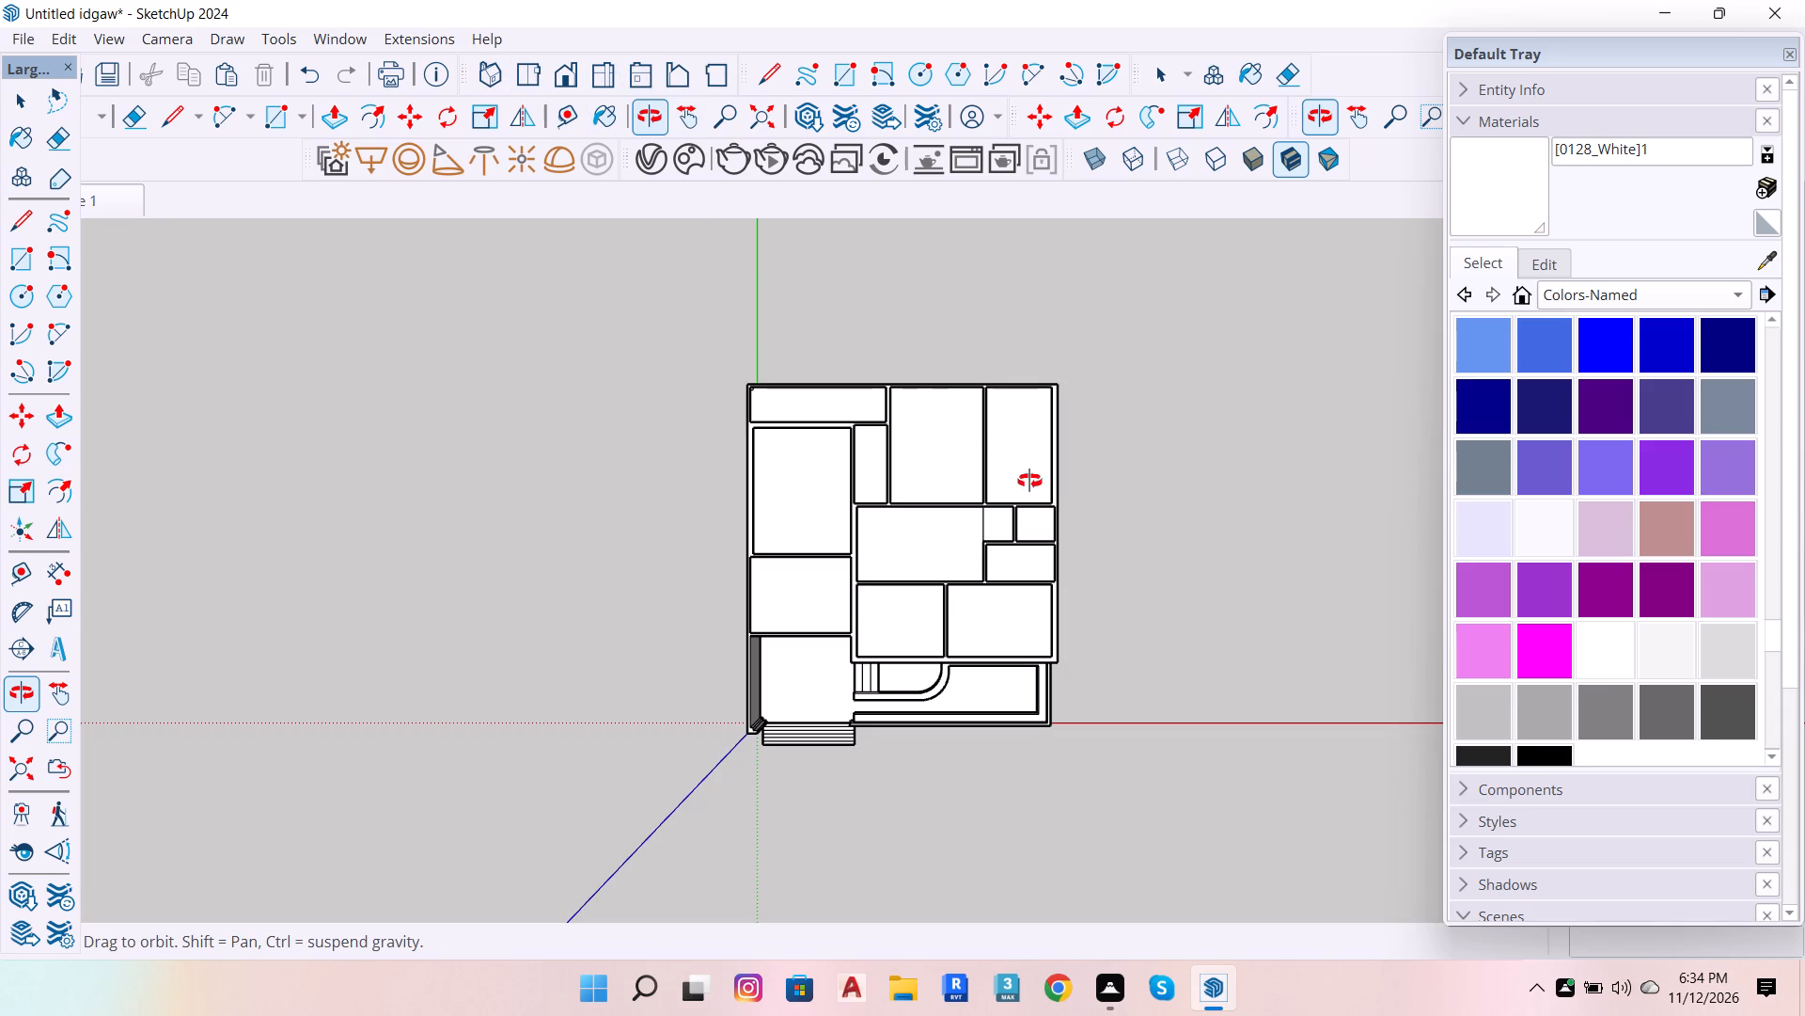
pyautogui.click(557, 81)
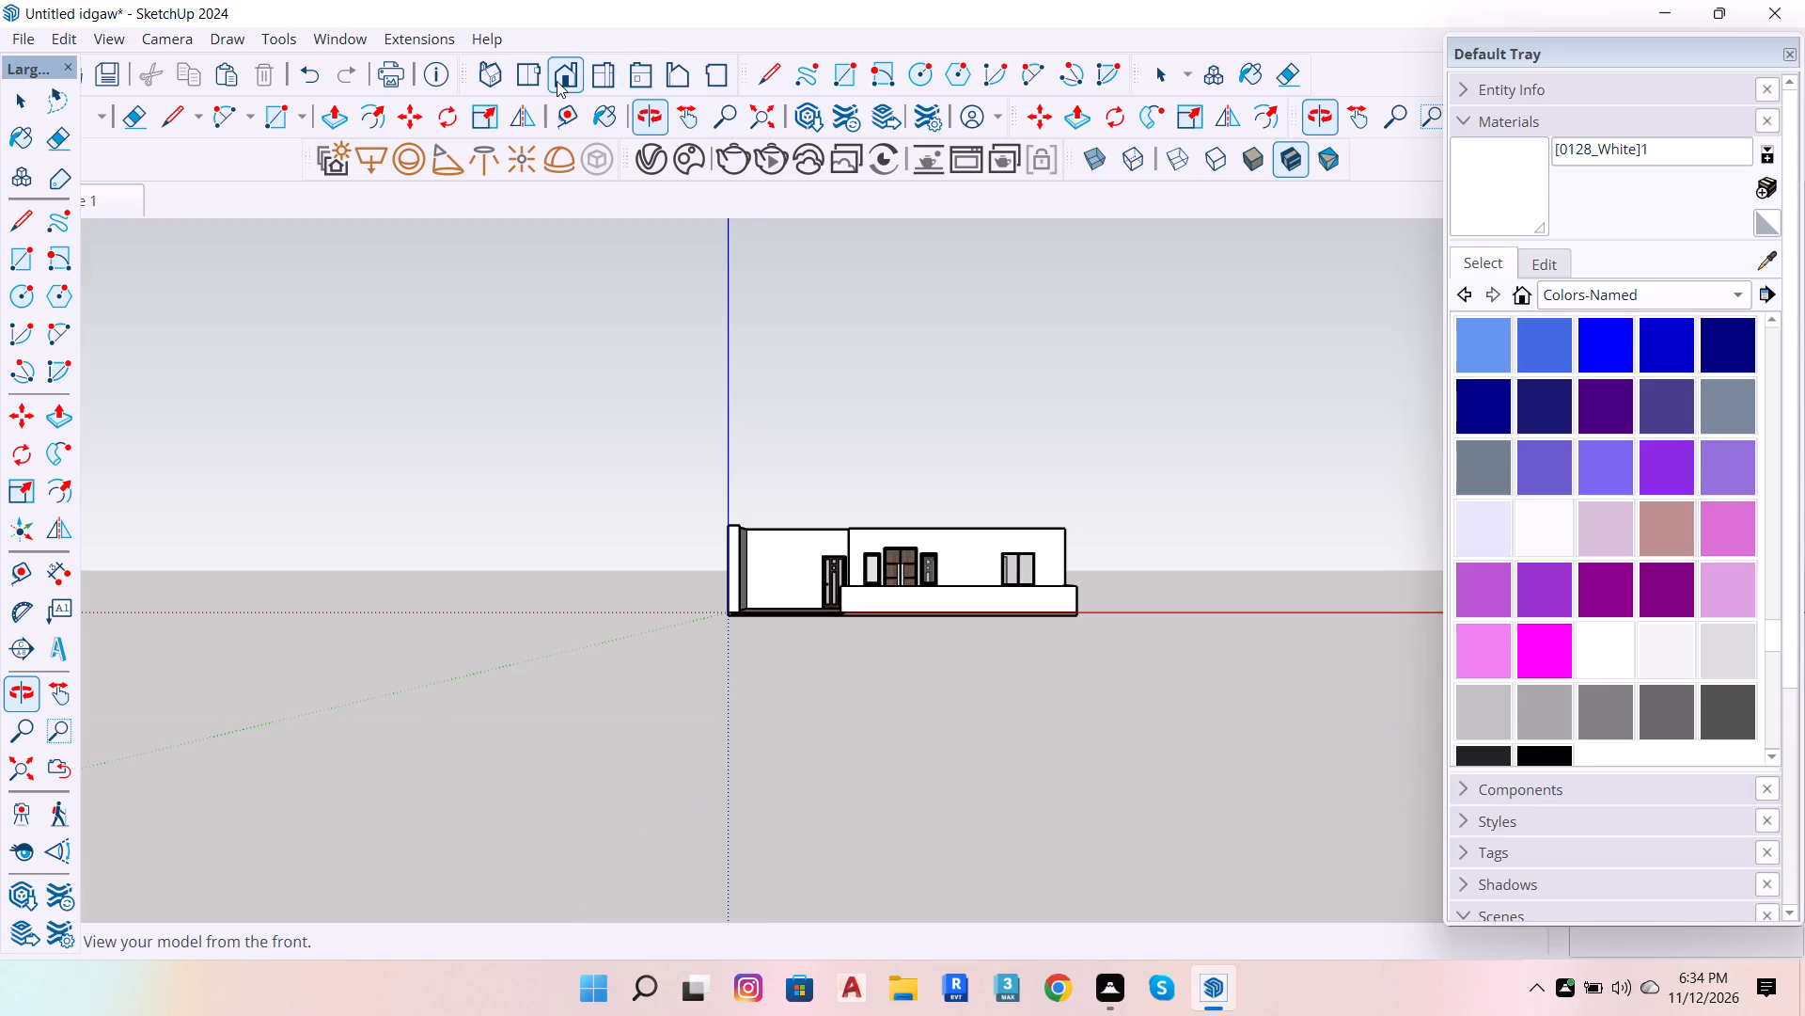
pyautogui.click(589, 84)
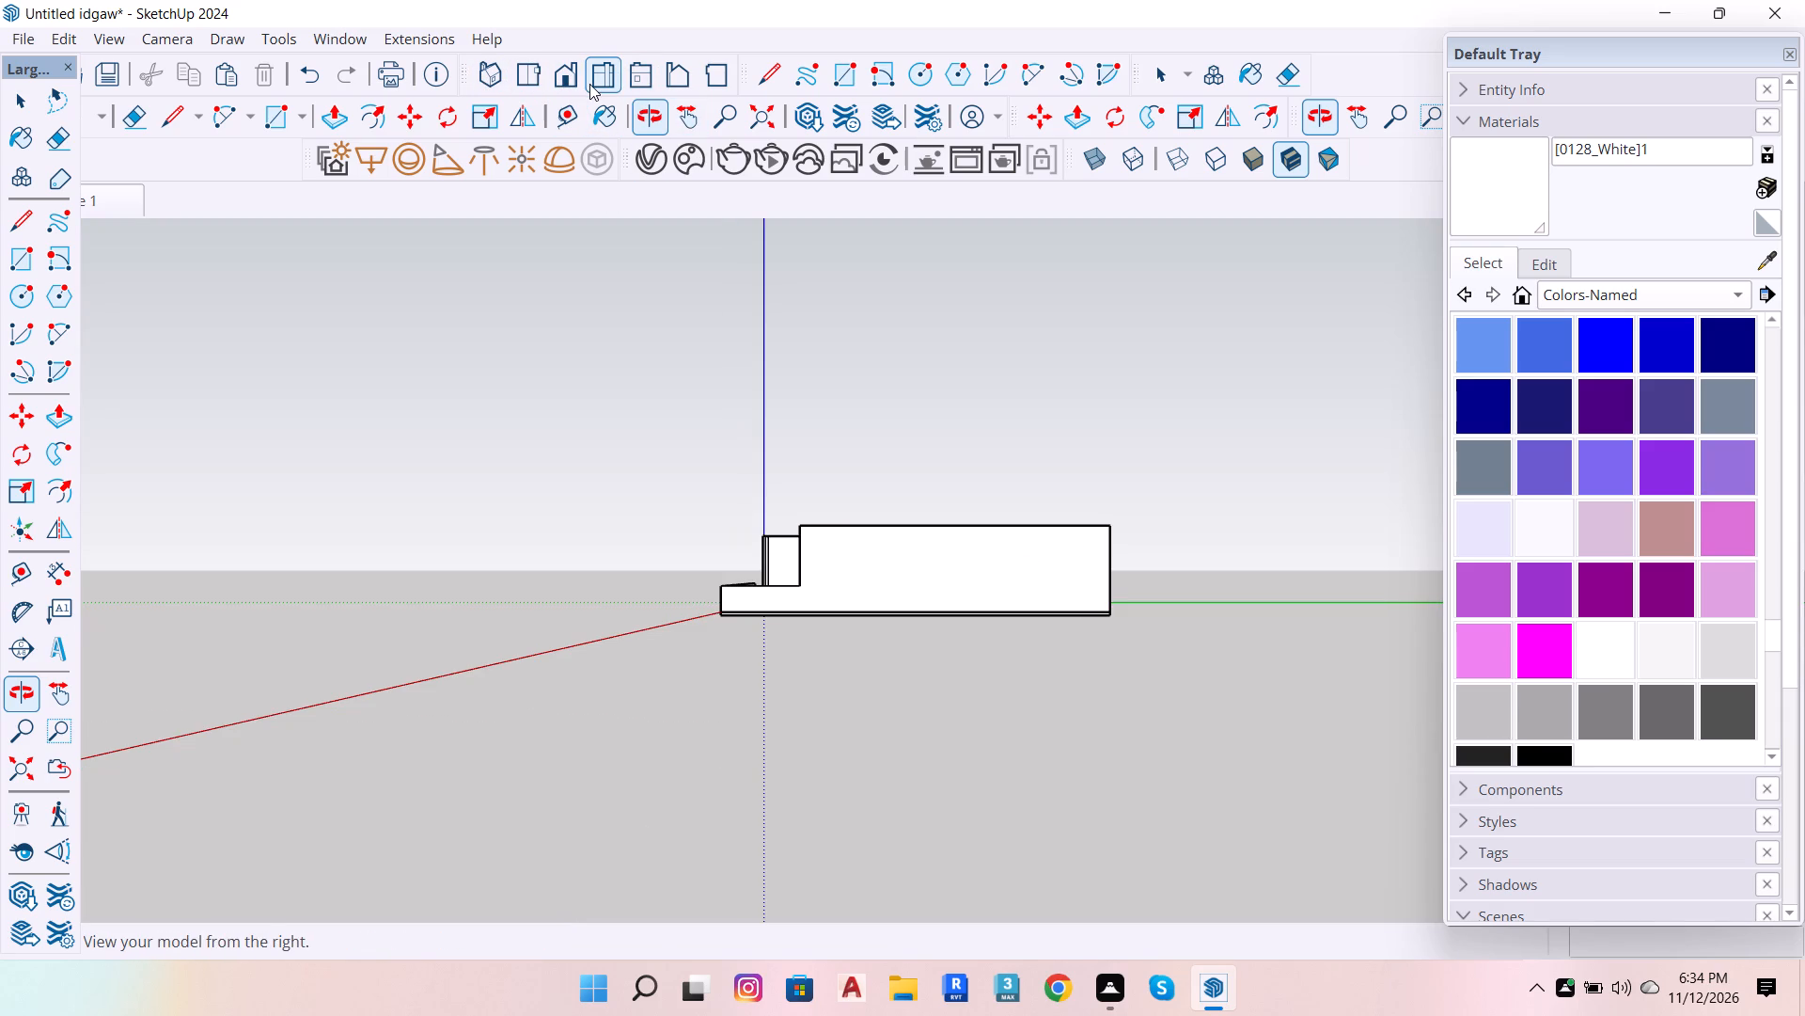
pyautogui.click(624, 81)
pyautogui.doubleClick(591, 81)
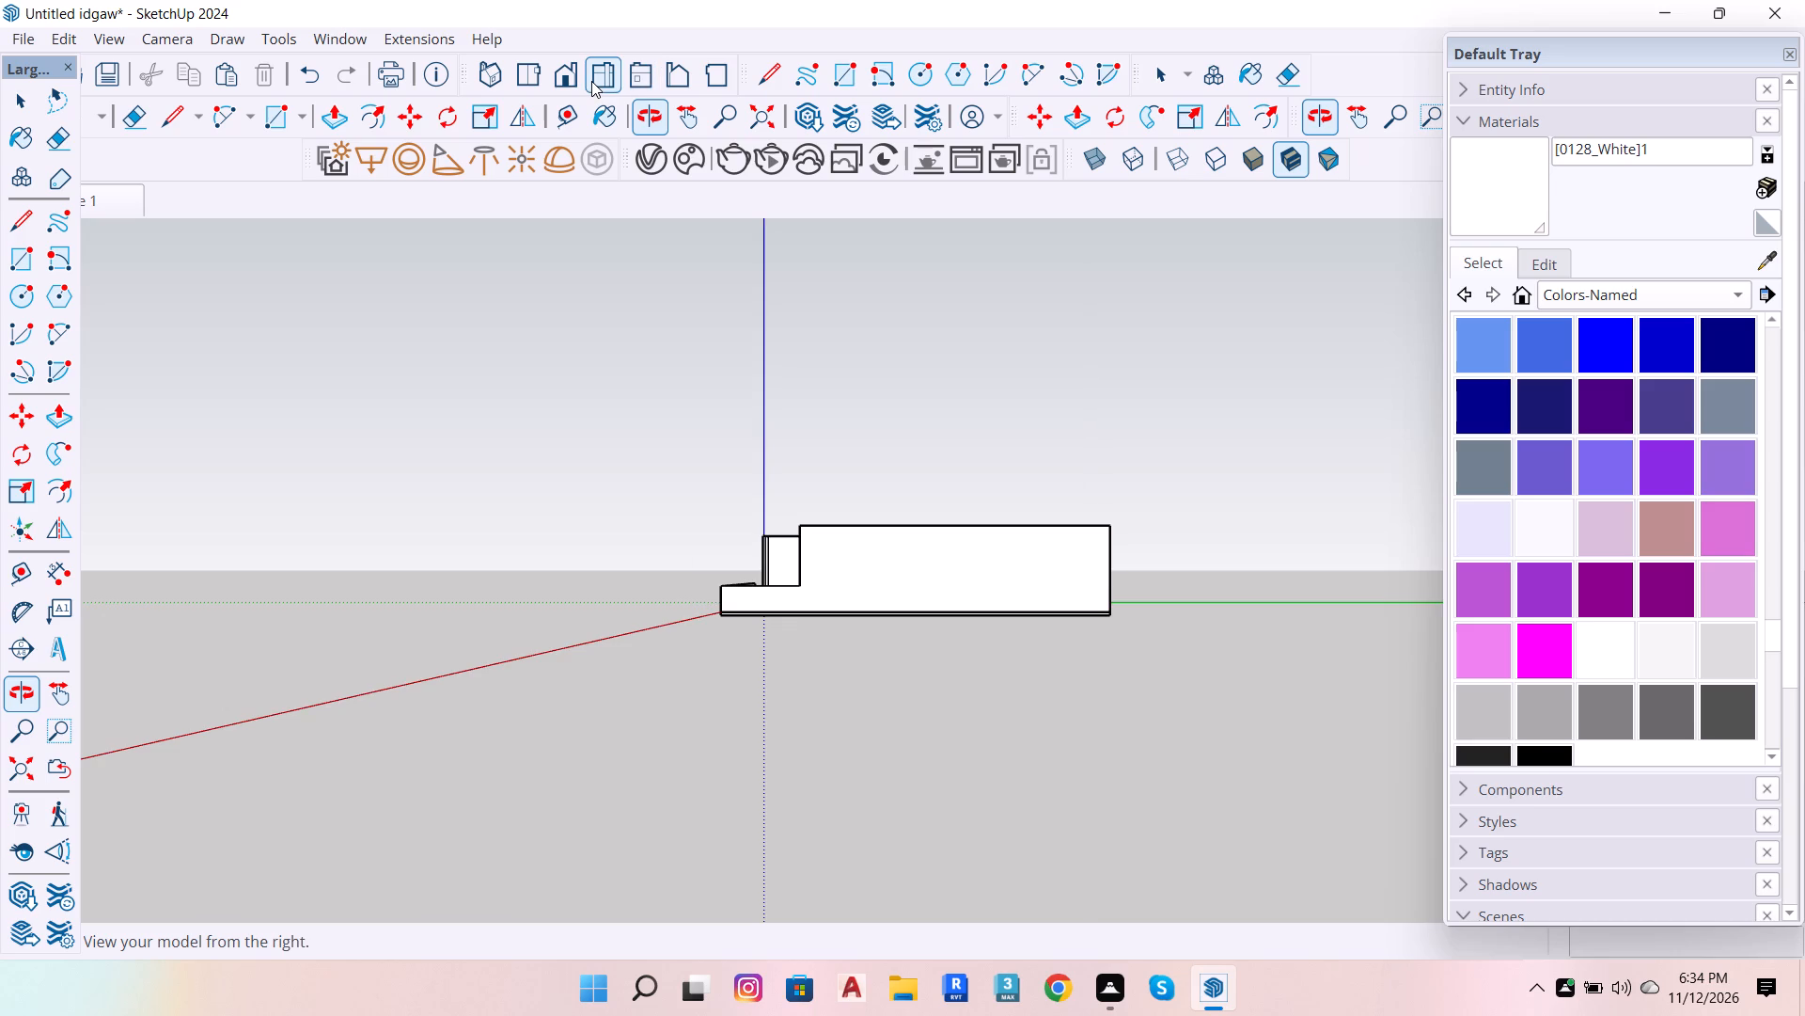
pyautogui.click(591, 81)
pyautogui.click(557, 74)
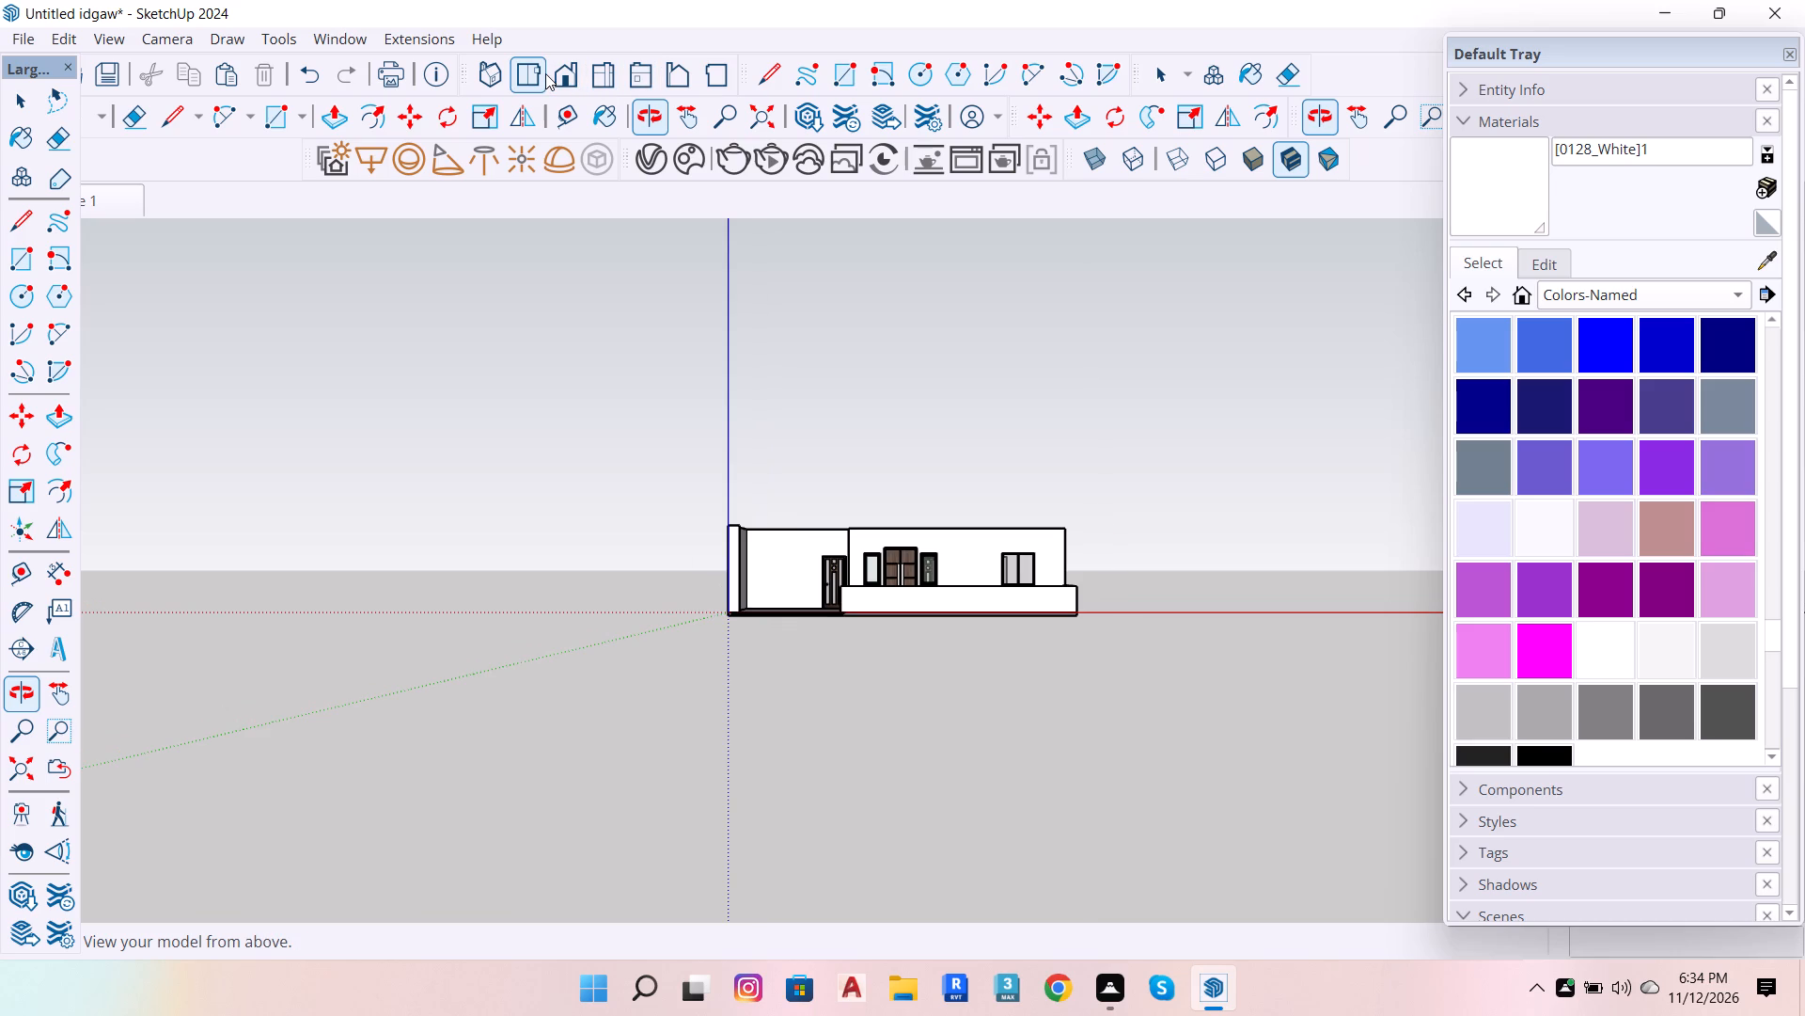
pyautogui.click(533, 78)
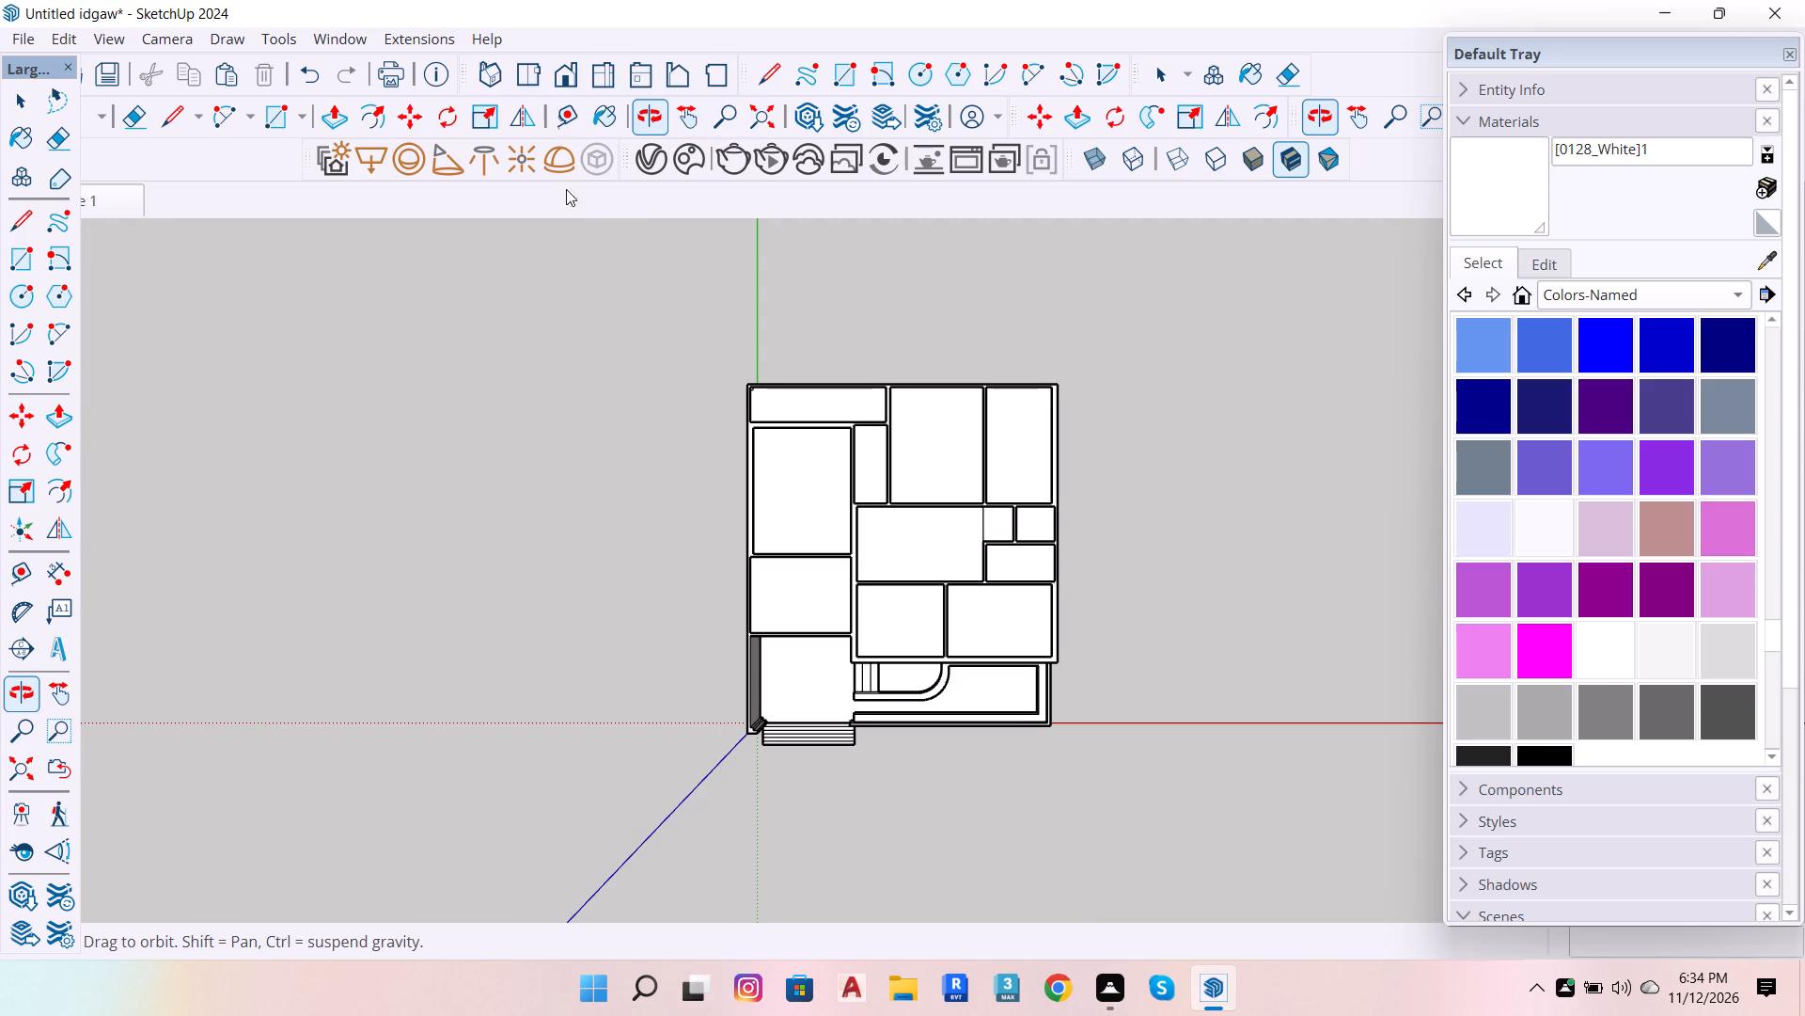
pyautogui.click(526, 82)
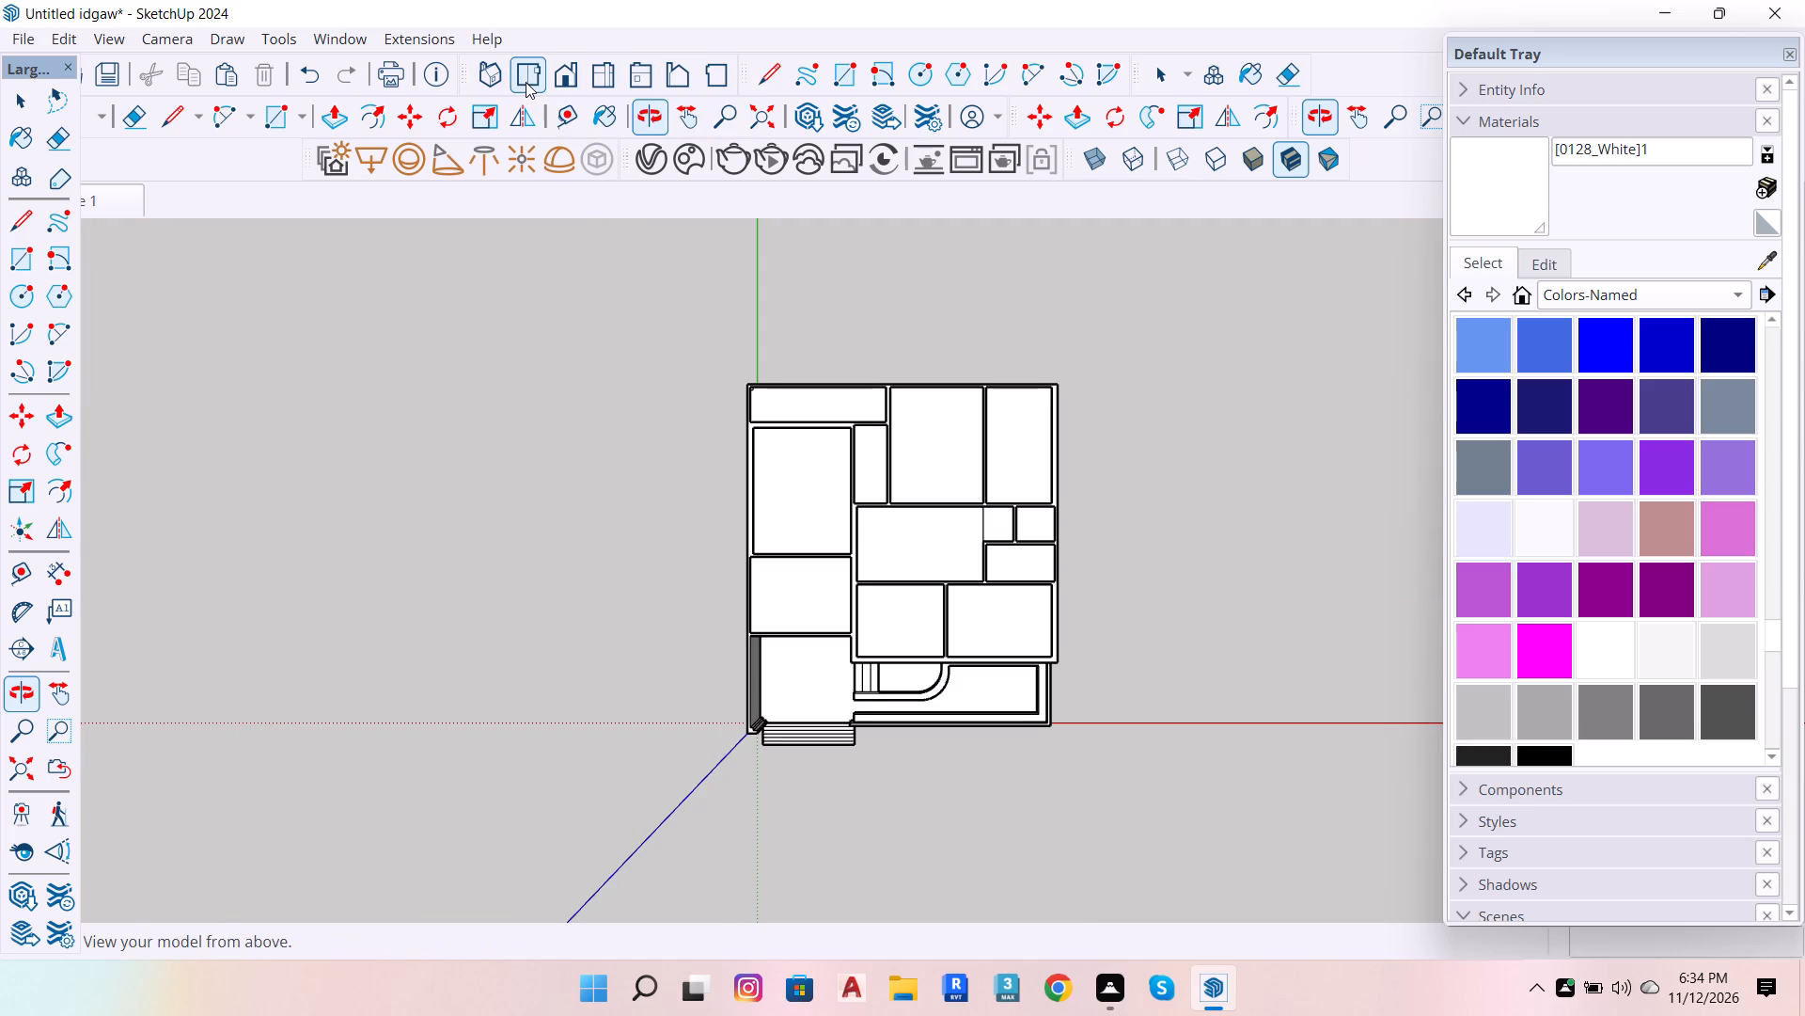
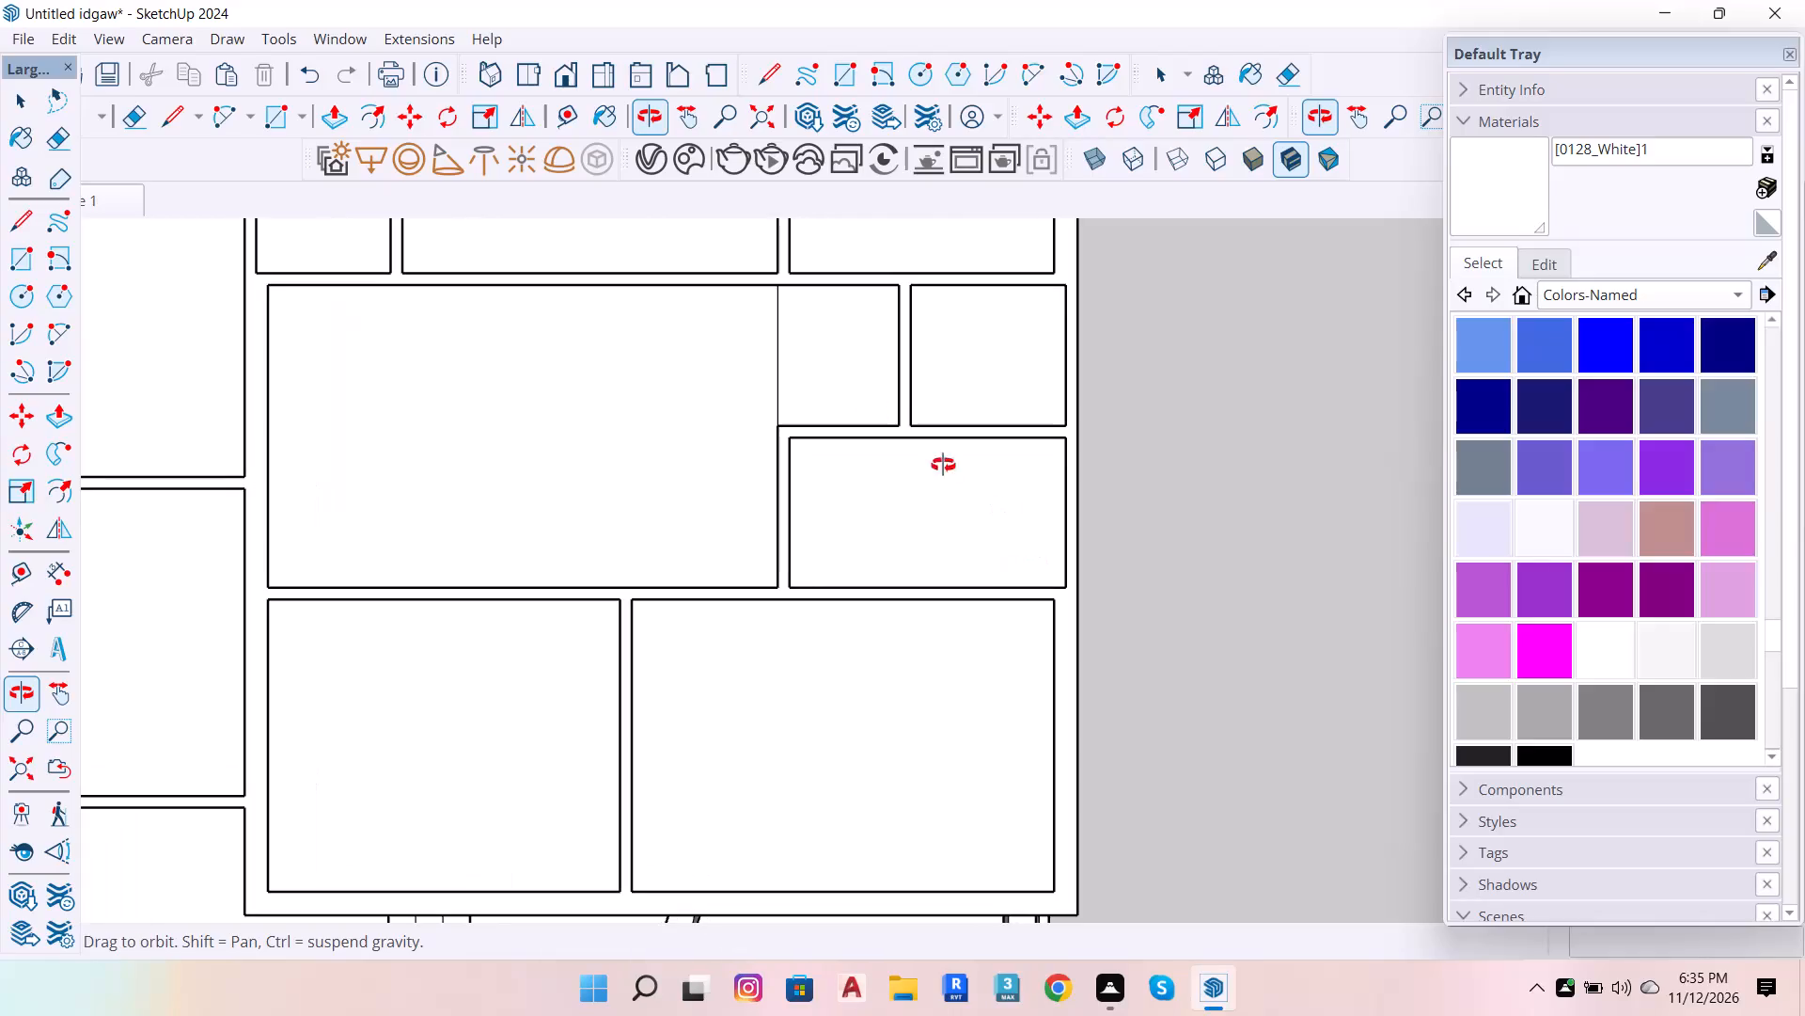
# Examine the front rooms' wall layout and the curved planter and steps at the front of the house from above.
pyautogui.scroll(-7, 821, 400)
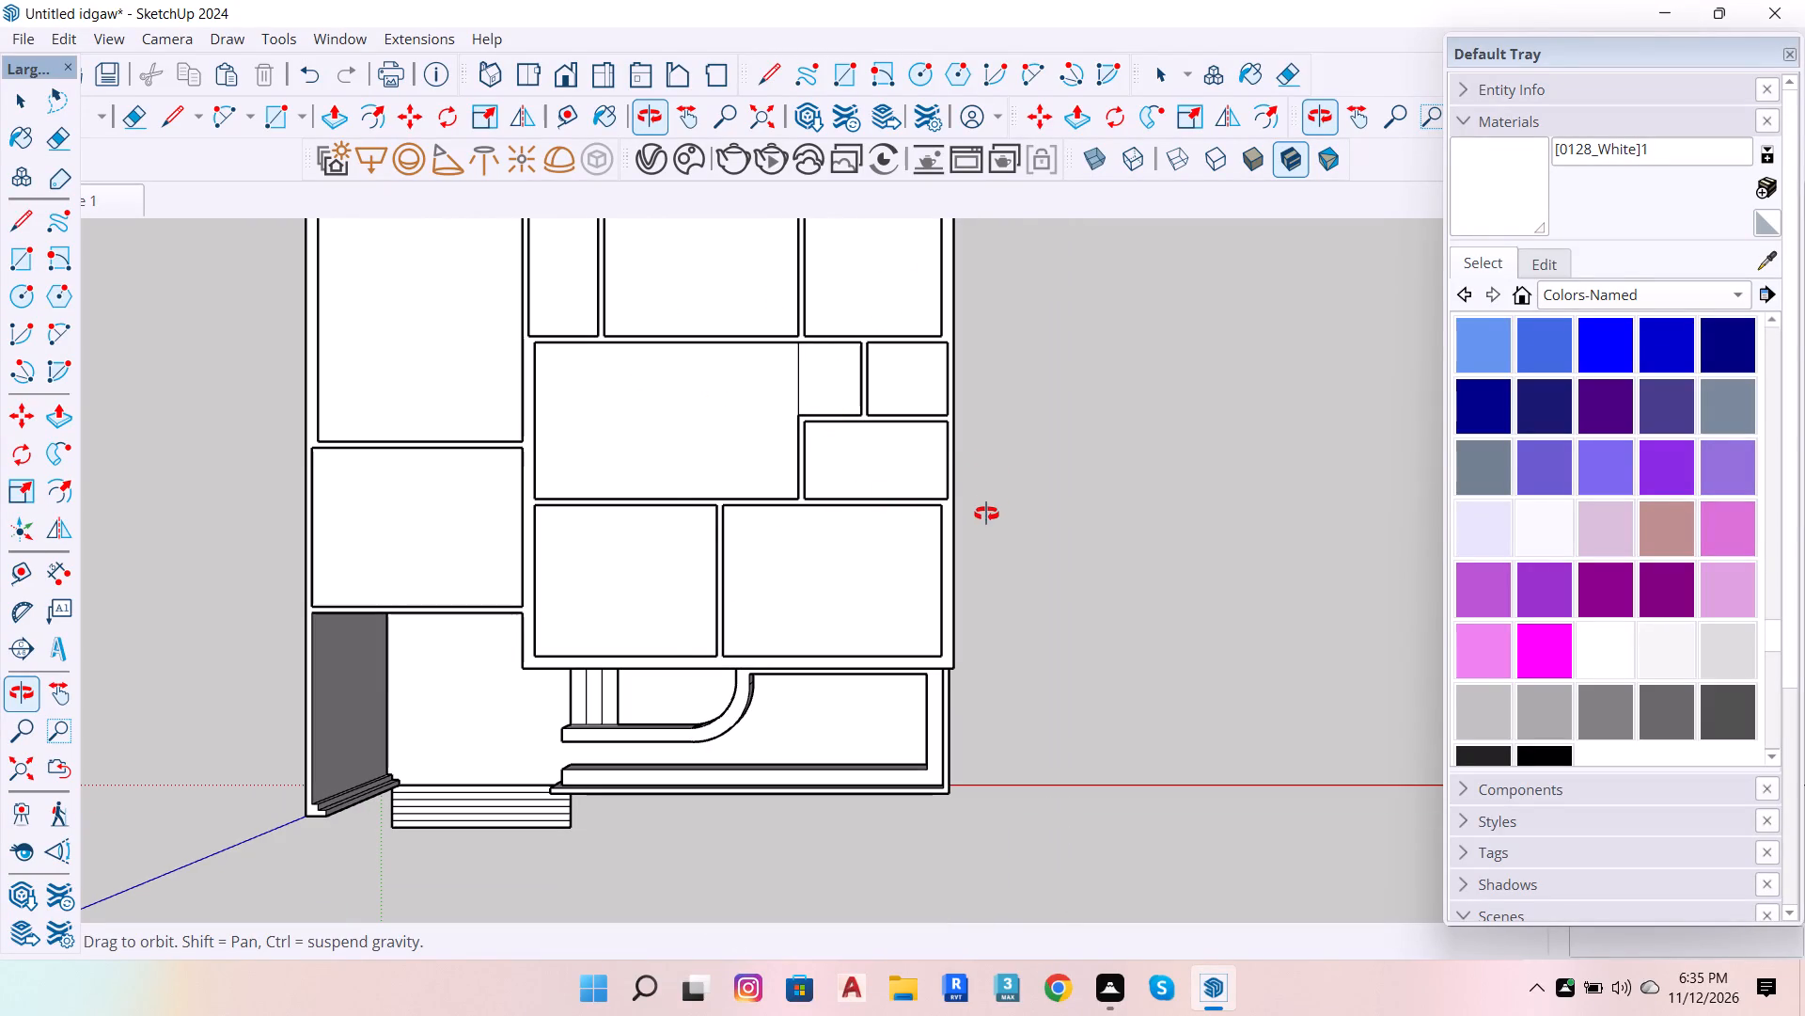
pyautogui.scroll(2, 983, 519)
pyautogui.scroll(-3, 963, 571)
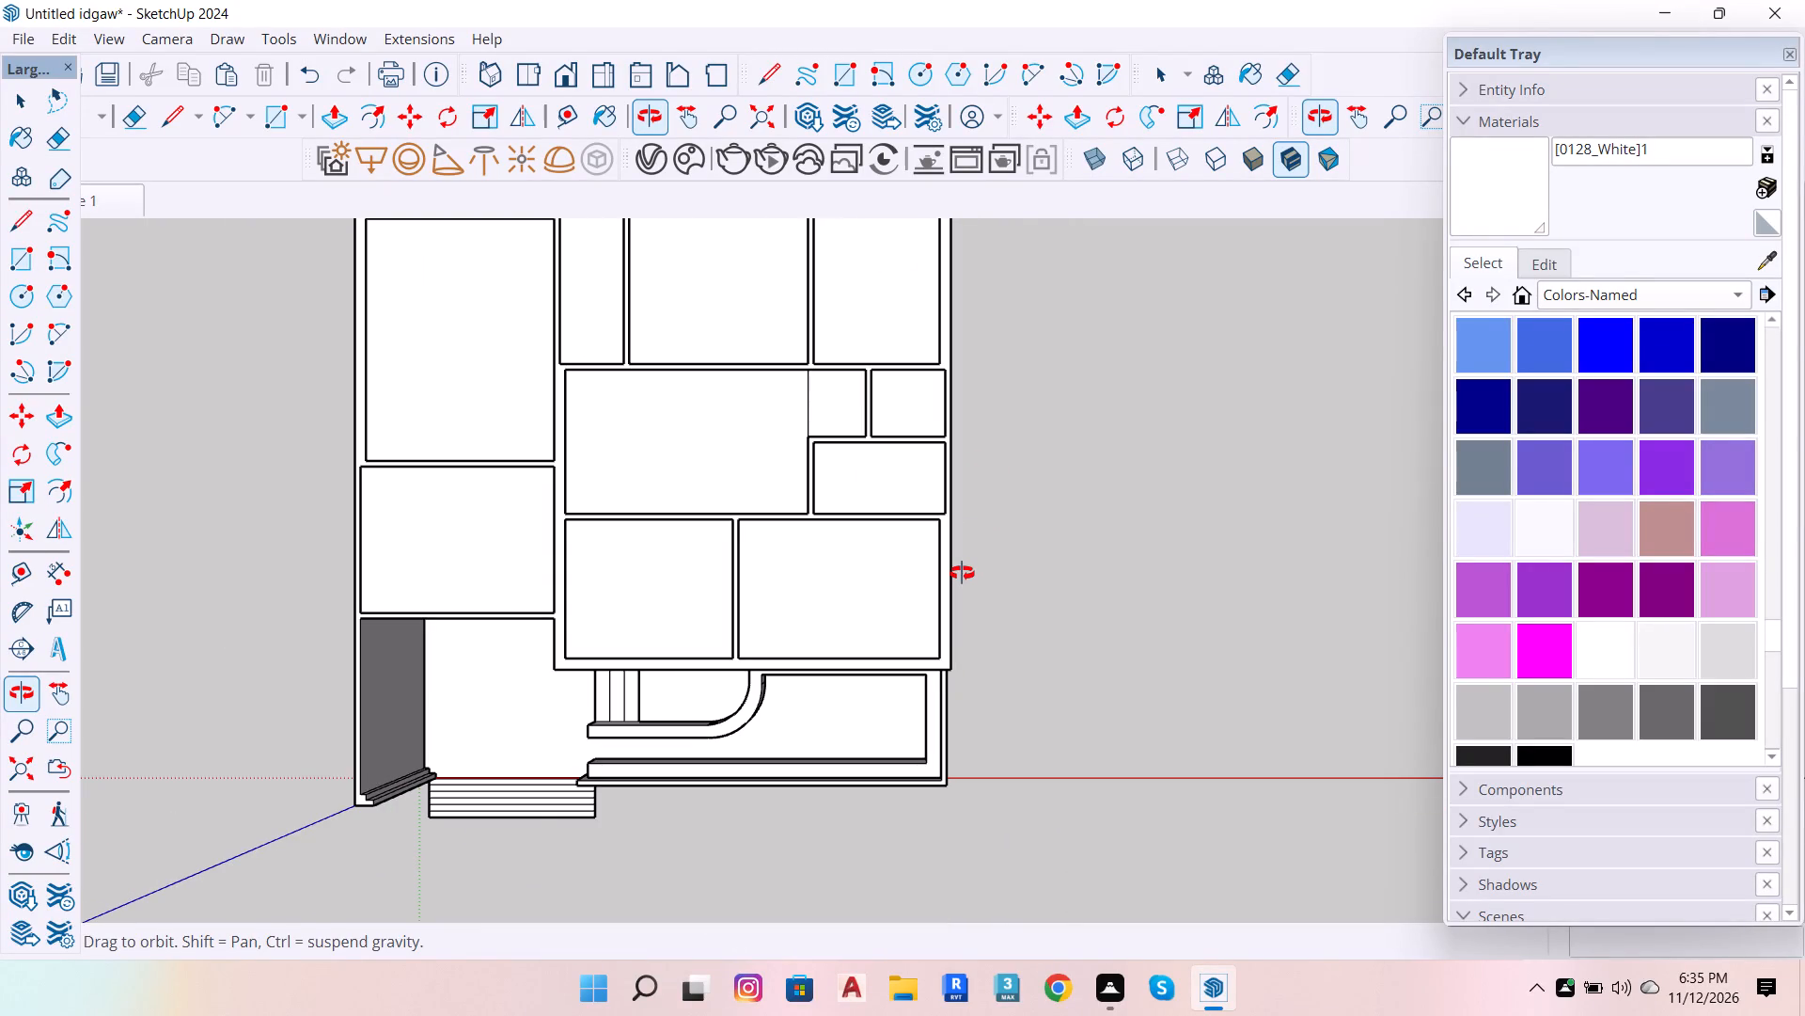
pyautogui.scroll(2, 962, 573)
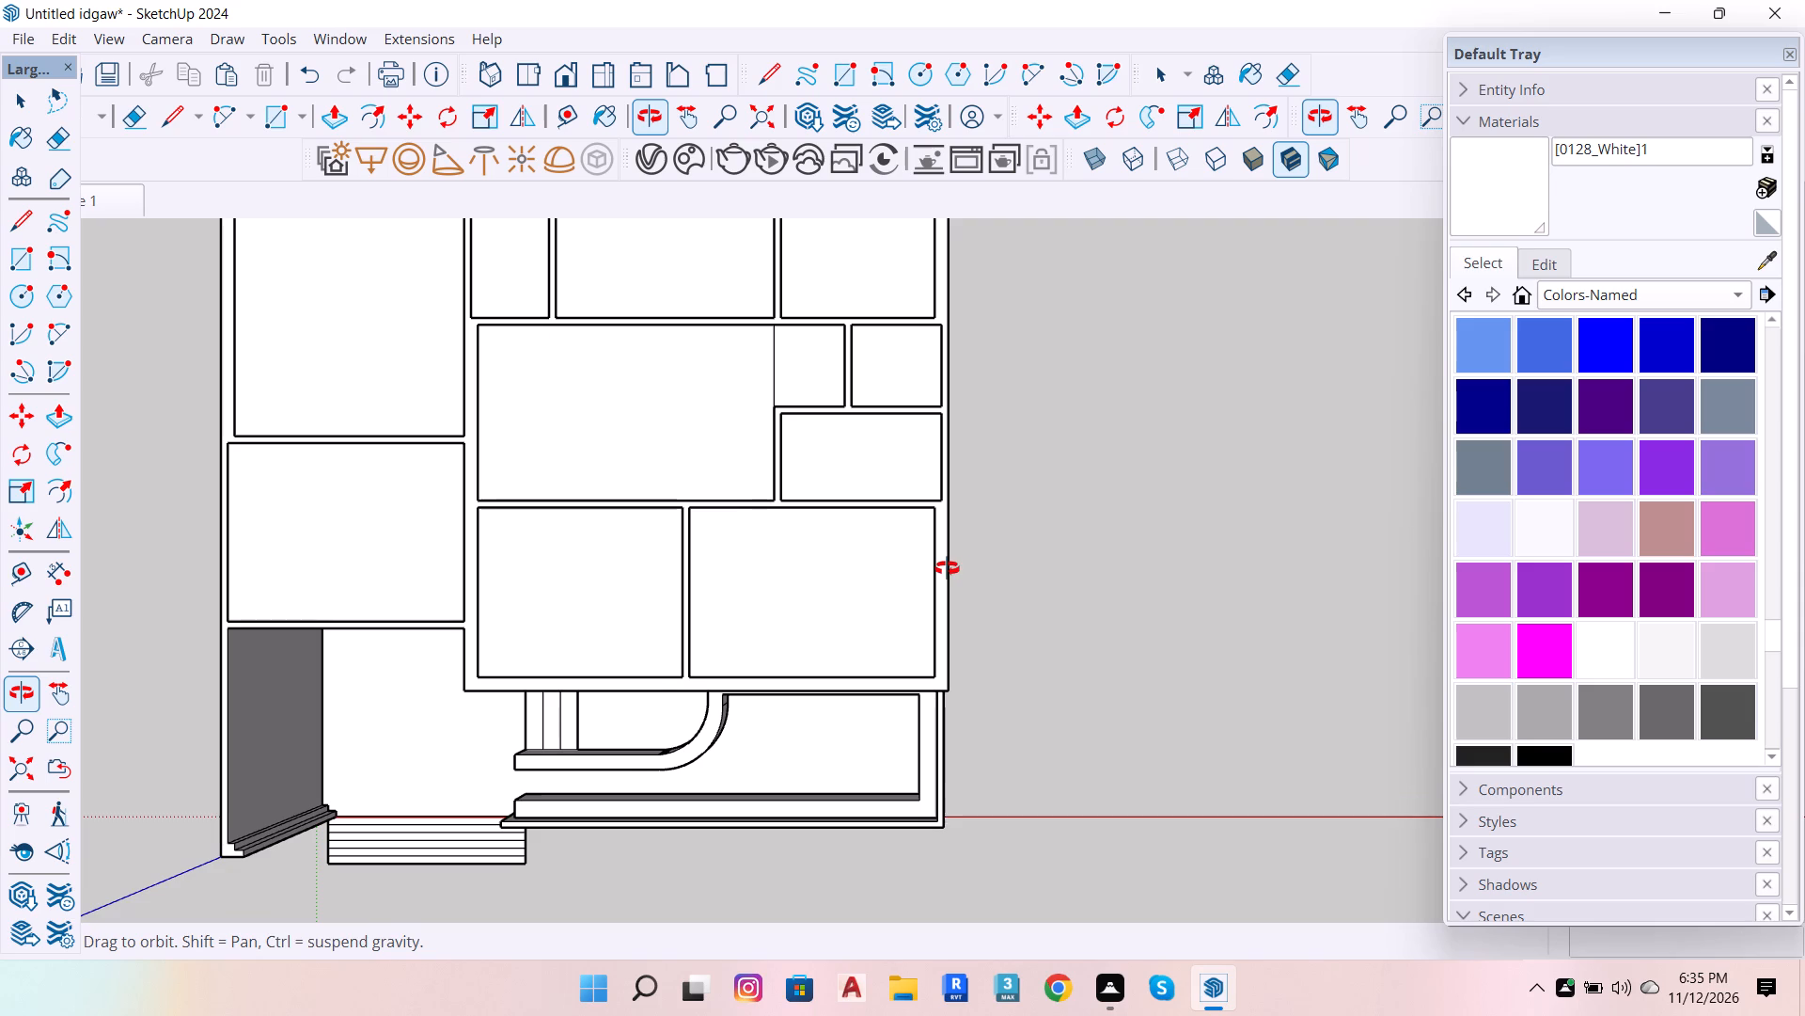
pyautogui.scroll(1, 947, 568)
pyautogui.scroll(3, 887, 652)
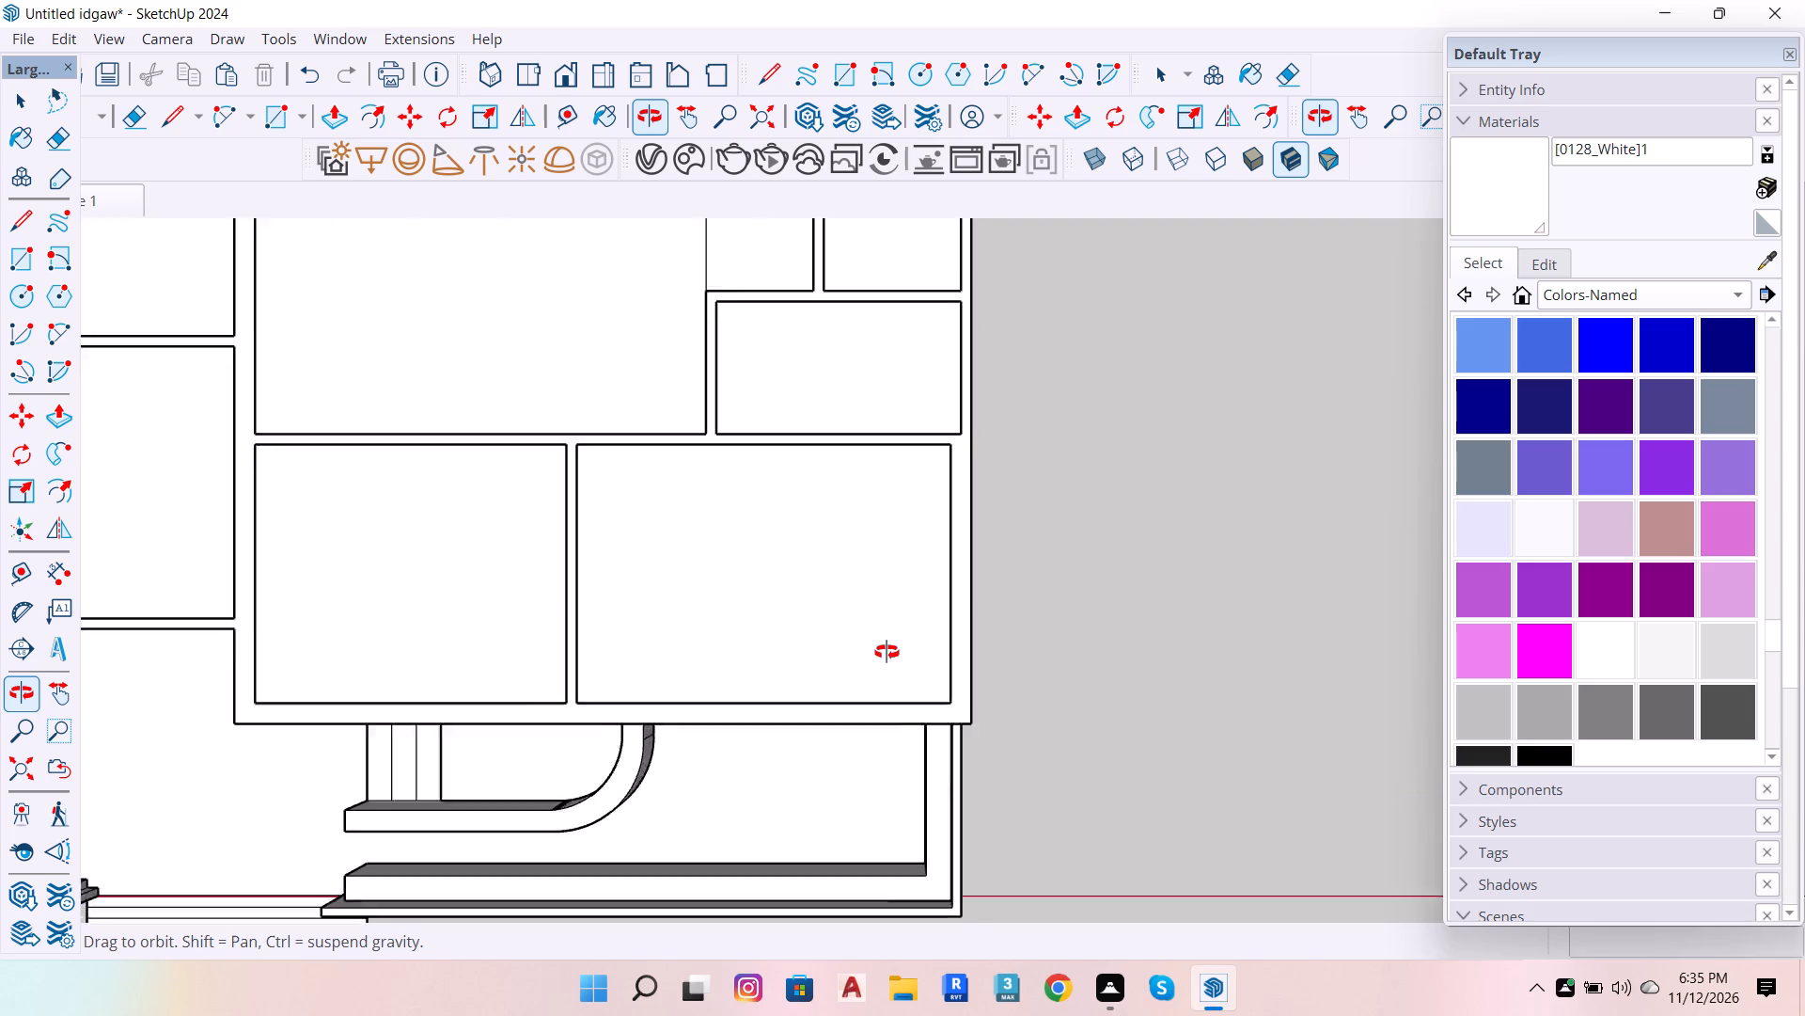
pyautogui.scroll(6, 887, 652)
pyautogui.scroll(-7, 904, 579)
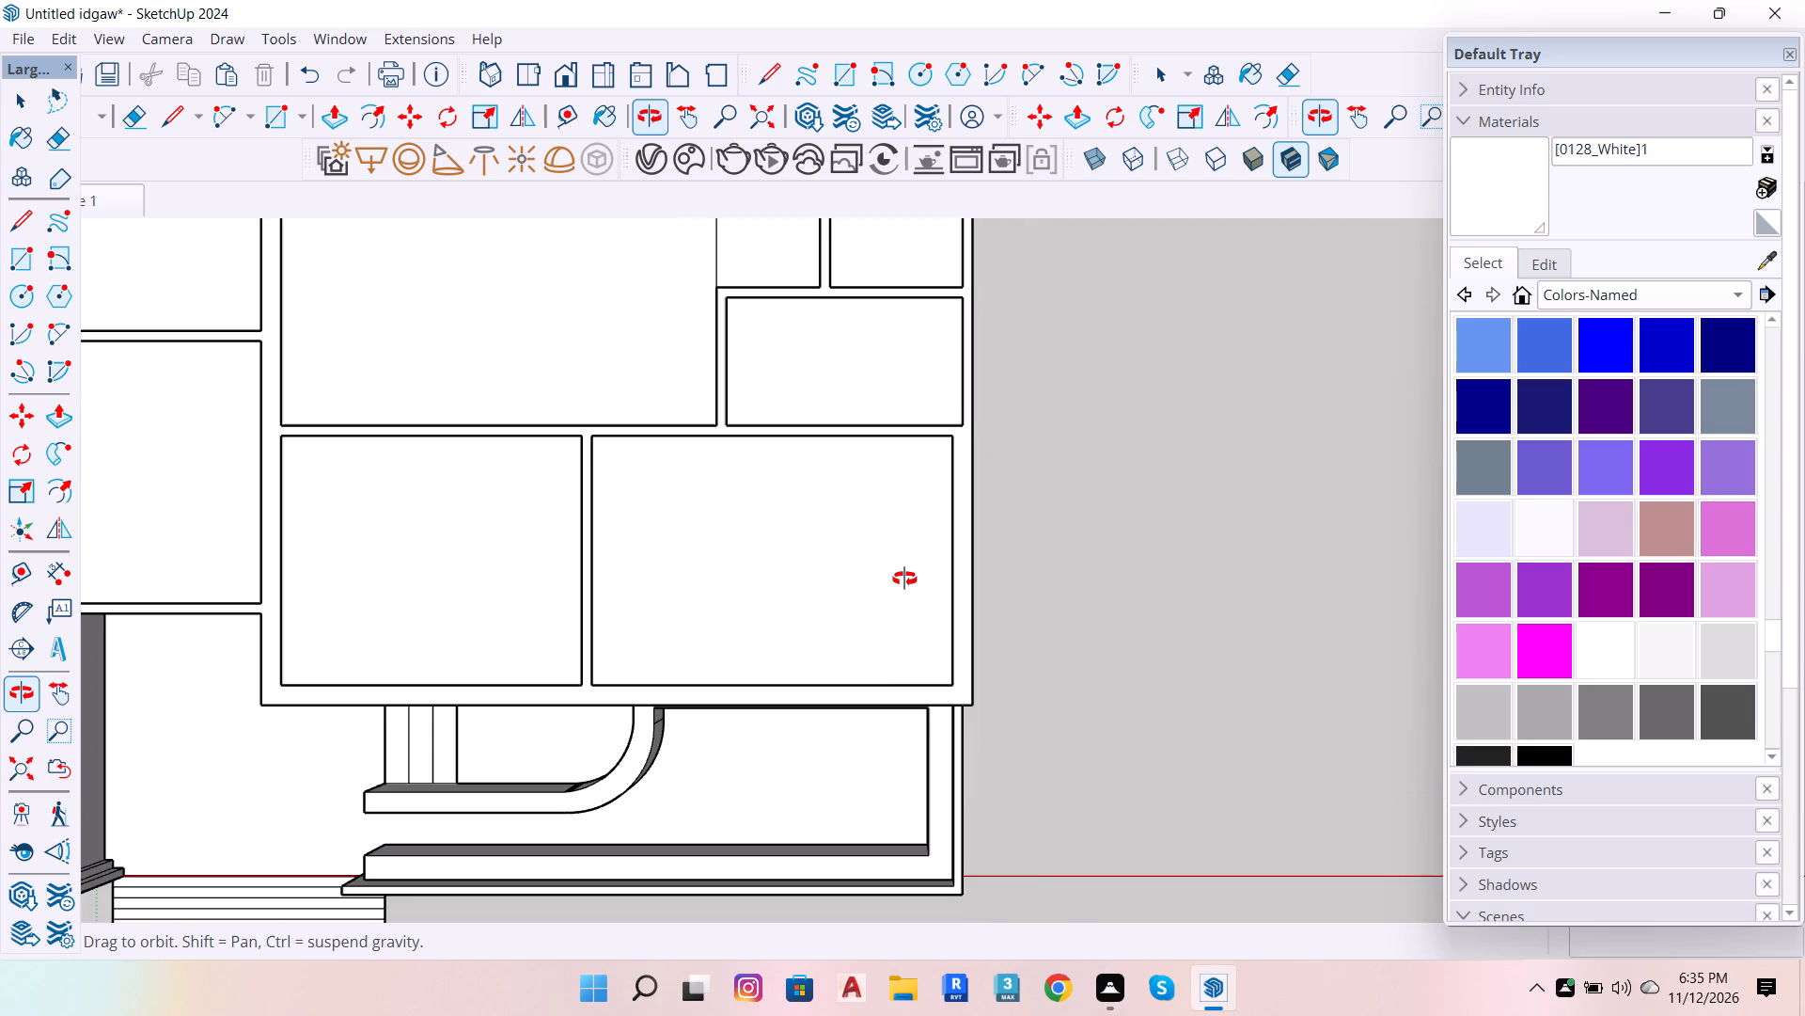
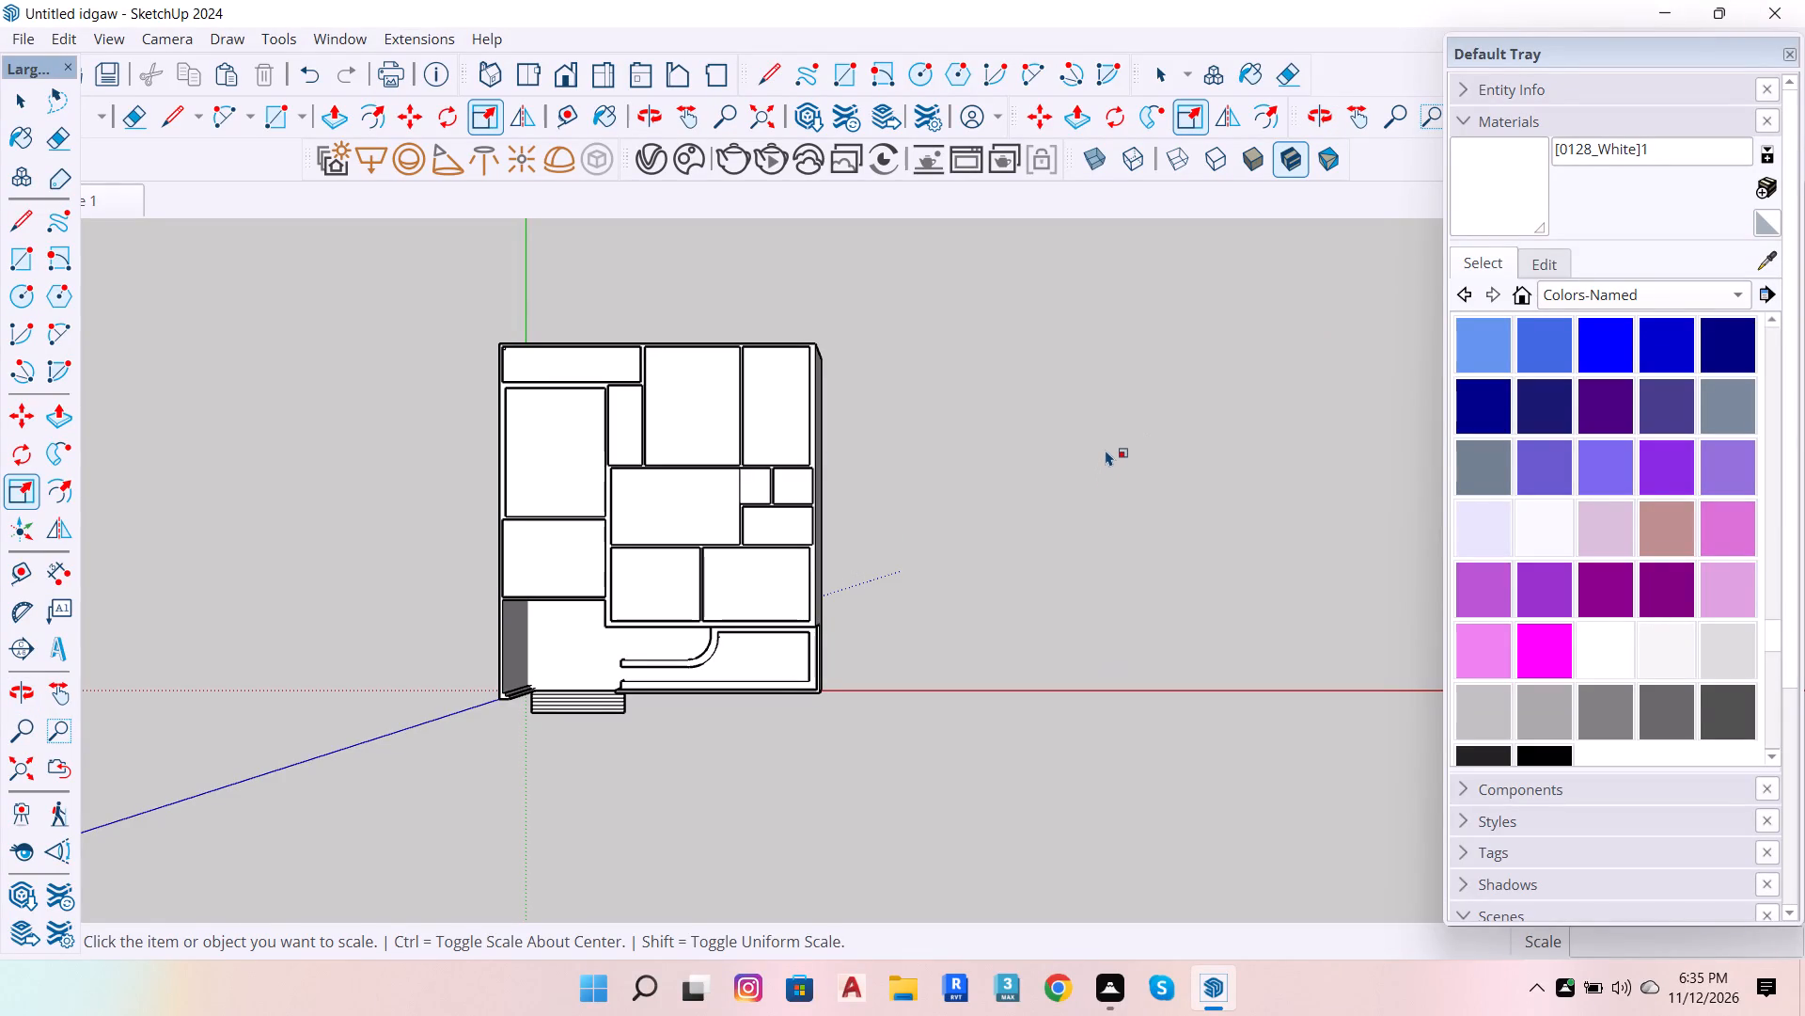
# Save the house model under its existing file name.
pyautogui.hotkey('ctrl', 's')
pyautogui.hotkey('ctrl', 's')
pyautogui.hotkey('ctrl', 's')
pyautogui.hotkey('ctrl', 's')
pyautogui.hotkey('ctrl', 's')
pyautogui.hotkey('ctrl', 's')
pyautogui.hotkey('ctrl', 's')
pyautogui.hotkey('ctrl', 's')
pyautogui.hotkey('ctrl', 's')
pyautogui.hotkey('ctrl', 's')
pyautogui.hotkey('ctrl', 's')
pyautogui.hotkey('ctrl', 's')
pyautogui.hotkey('ctrl', 's')
pyautogui.hotkey('ctrl', 's')
pyautogui.hotkey('ctrl', 's')
pyautogui.hotkey('ctrl', 's')
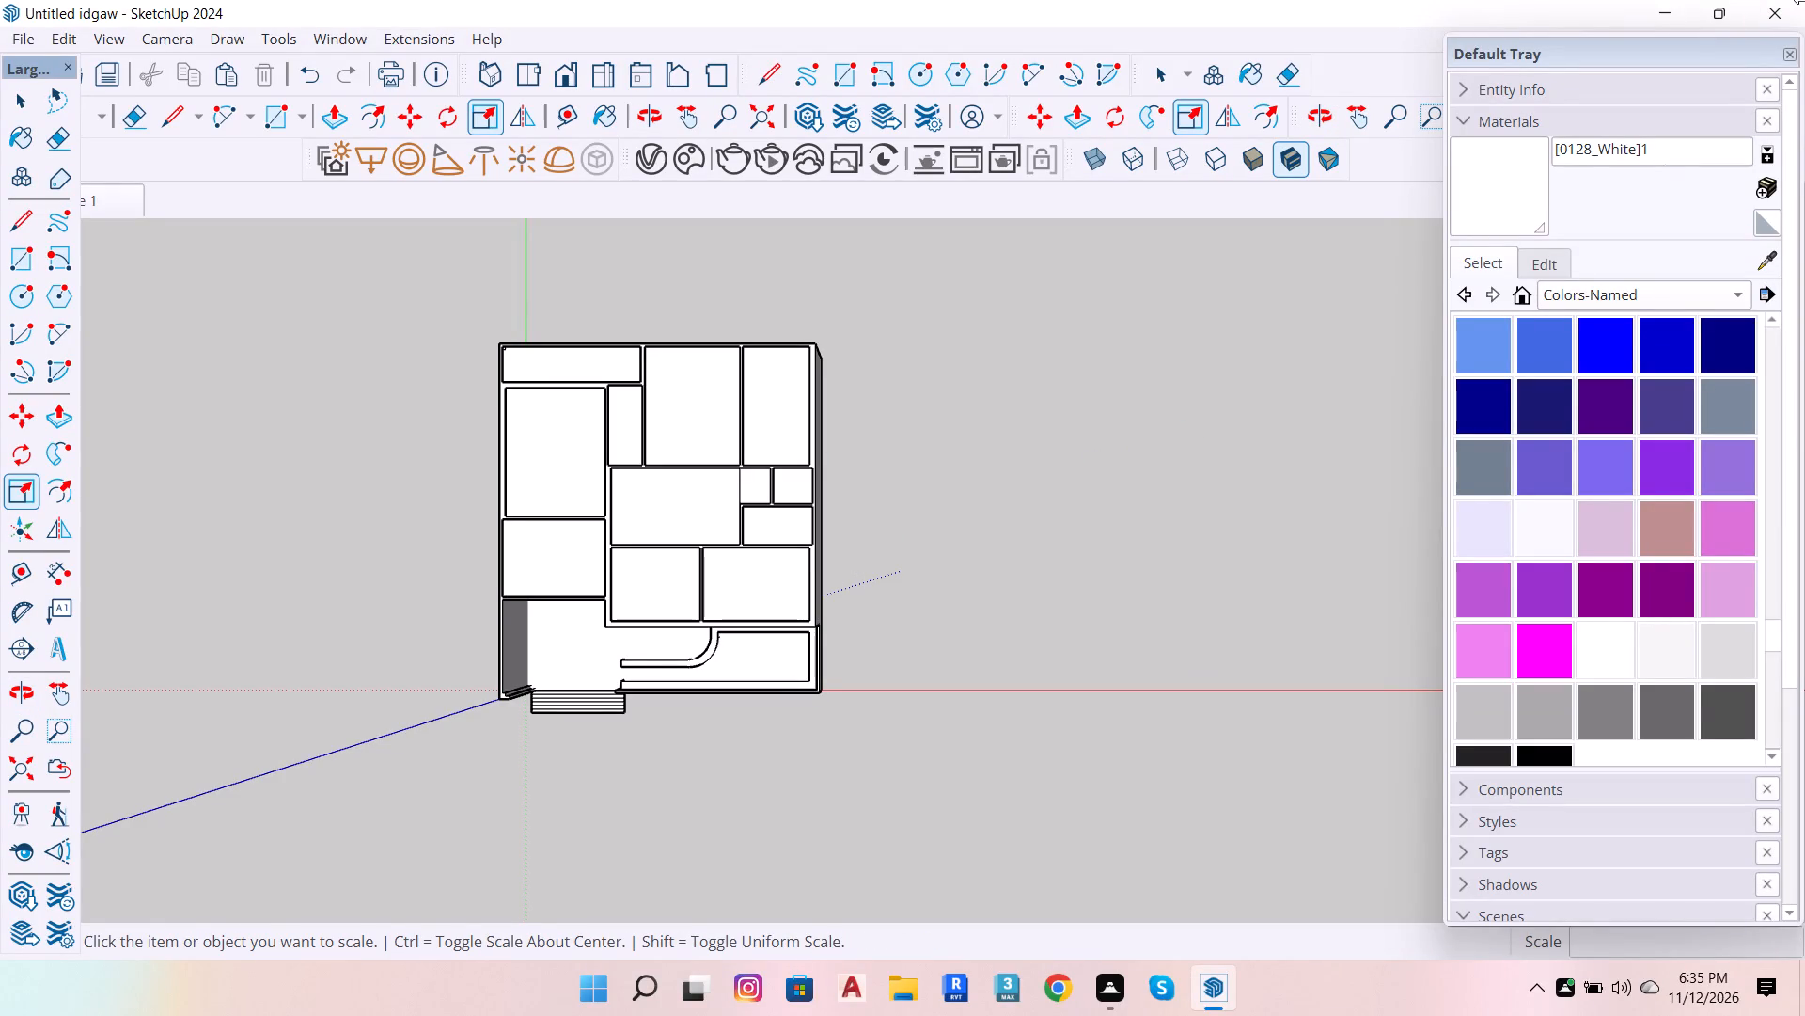
# Close the saved model's SketchUp window.
pyautogui.click(1786, 0)
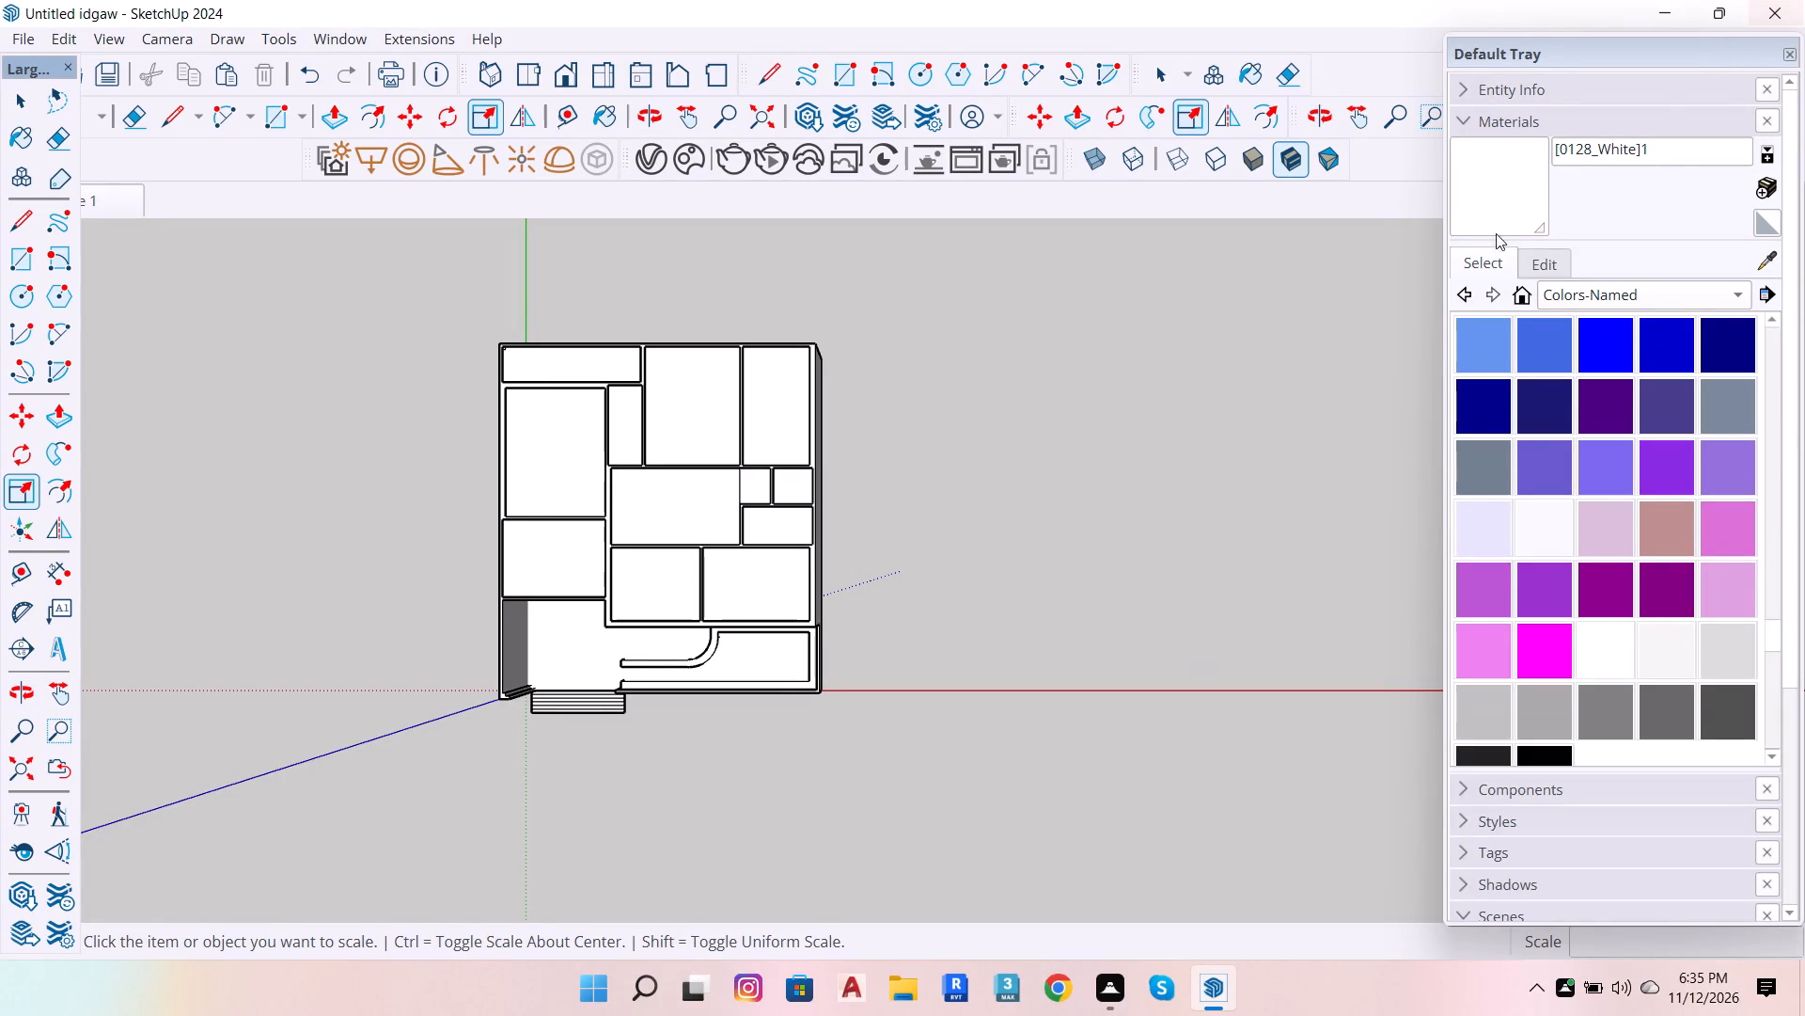